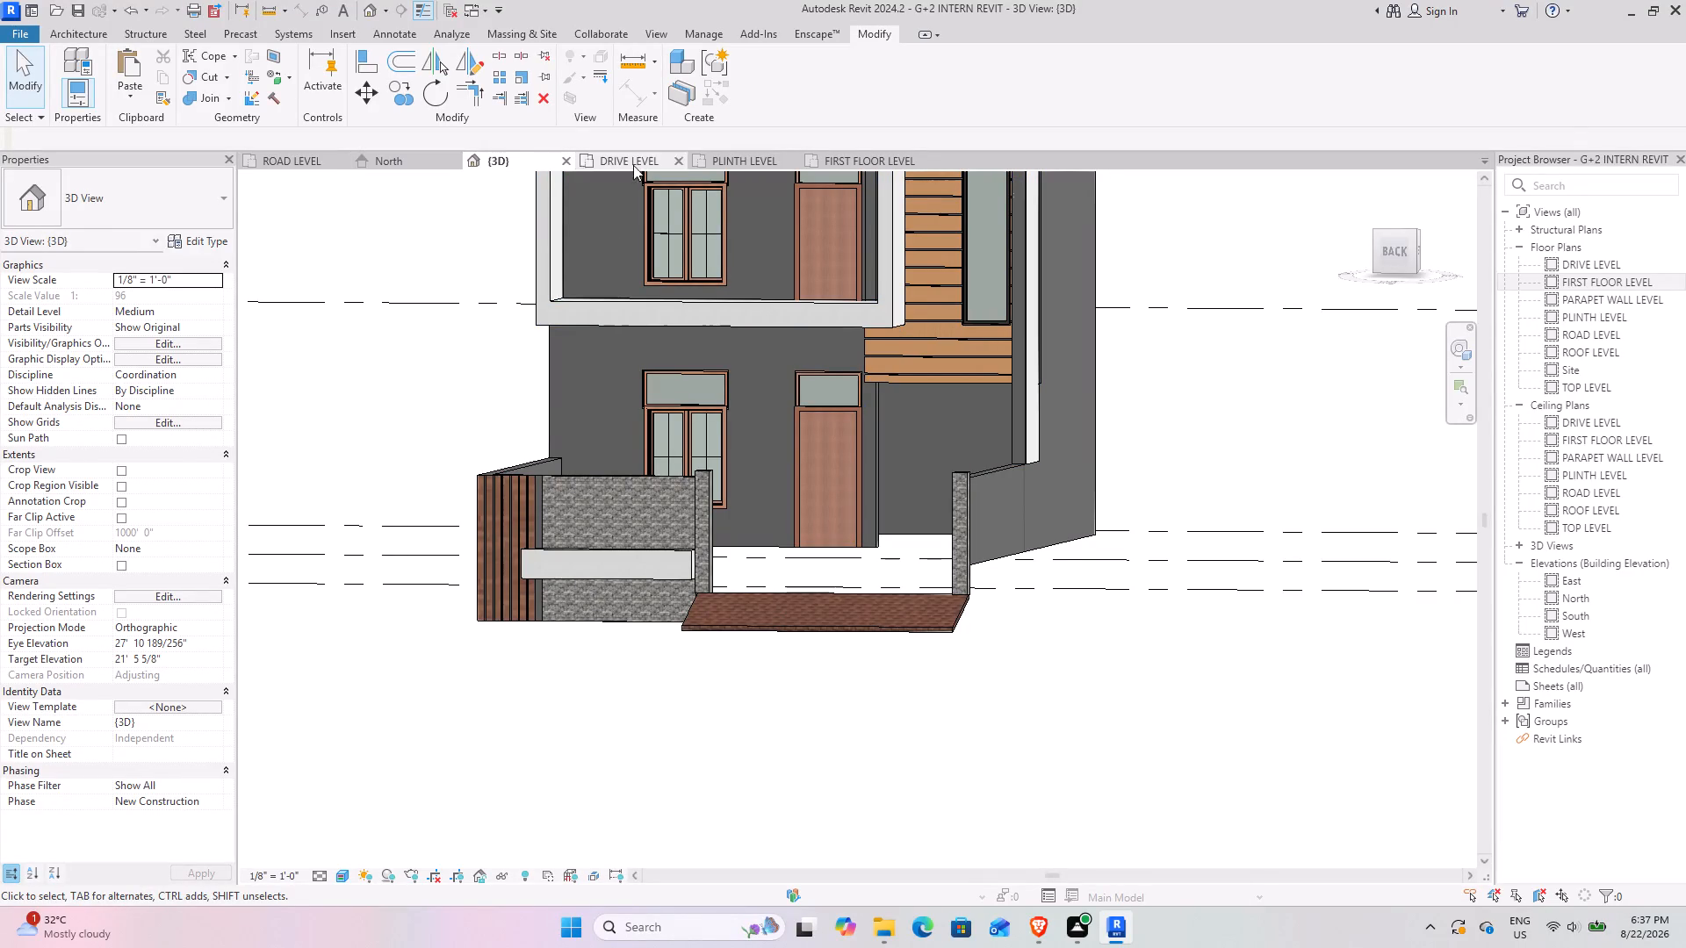
On the PLINTH LEVEL plan, draw a Generic - 8" wall up to ROOF LEVEL from the door wall's free end straight to the rear wall.
{"action": "left_click", "coordinate": [733, 163]}
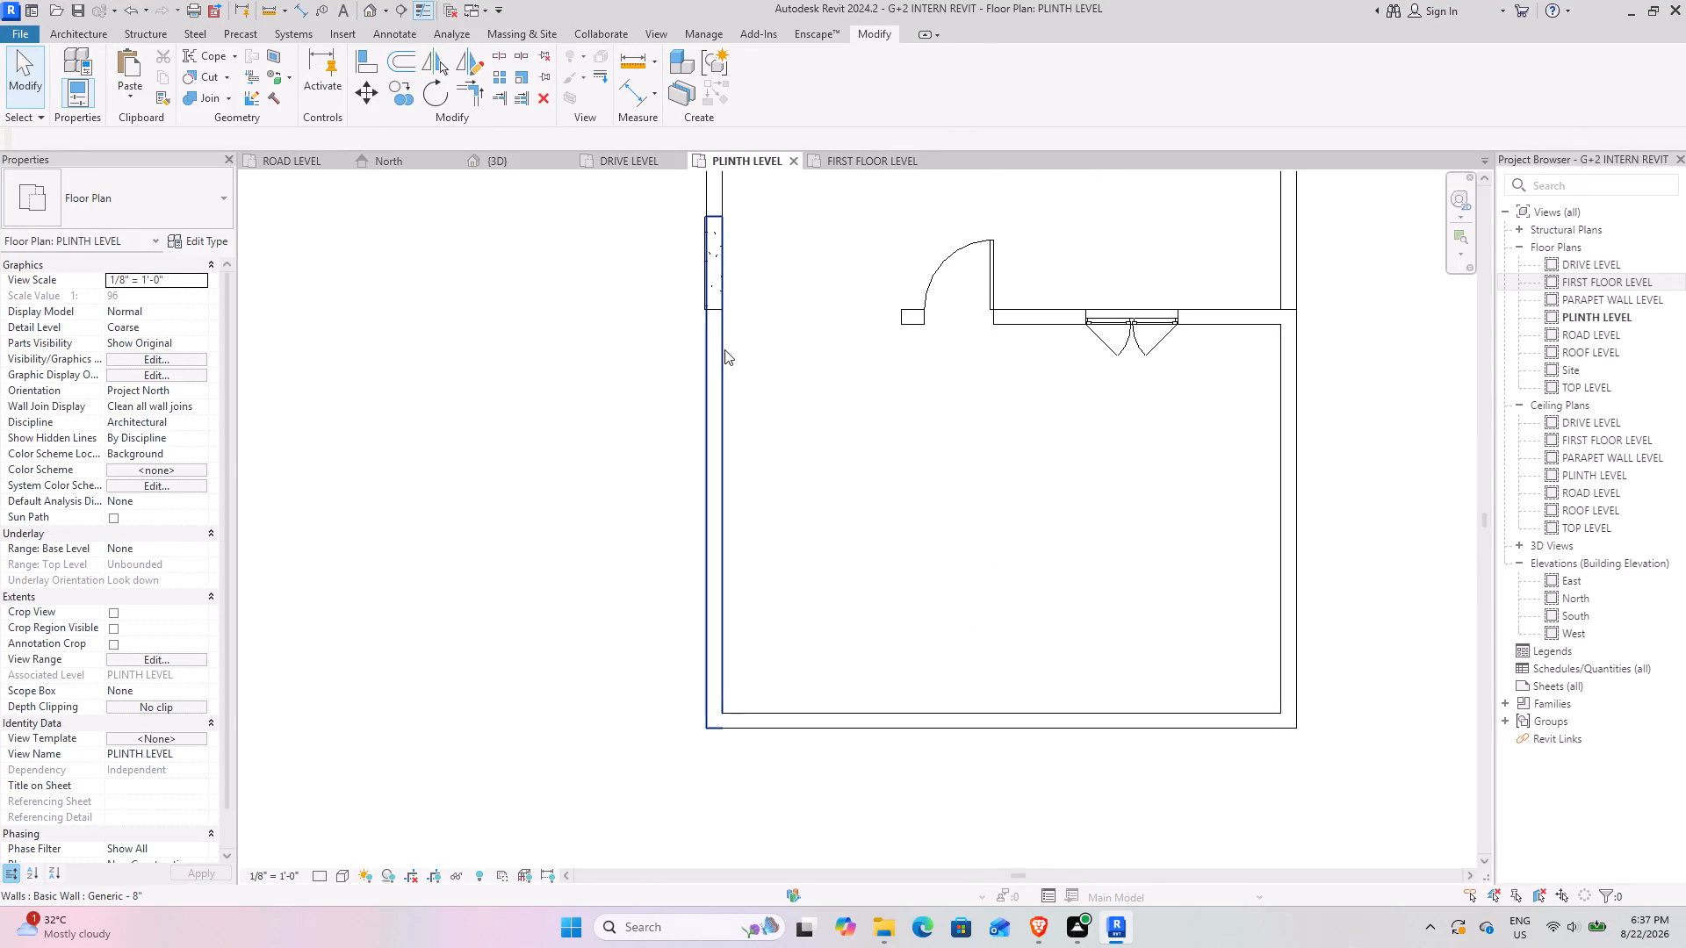
{"action": "left_click", "coordinate": [724, 349]}
{"action": "left_click", "coordinate": [717, 92]}
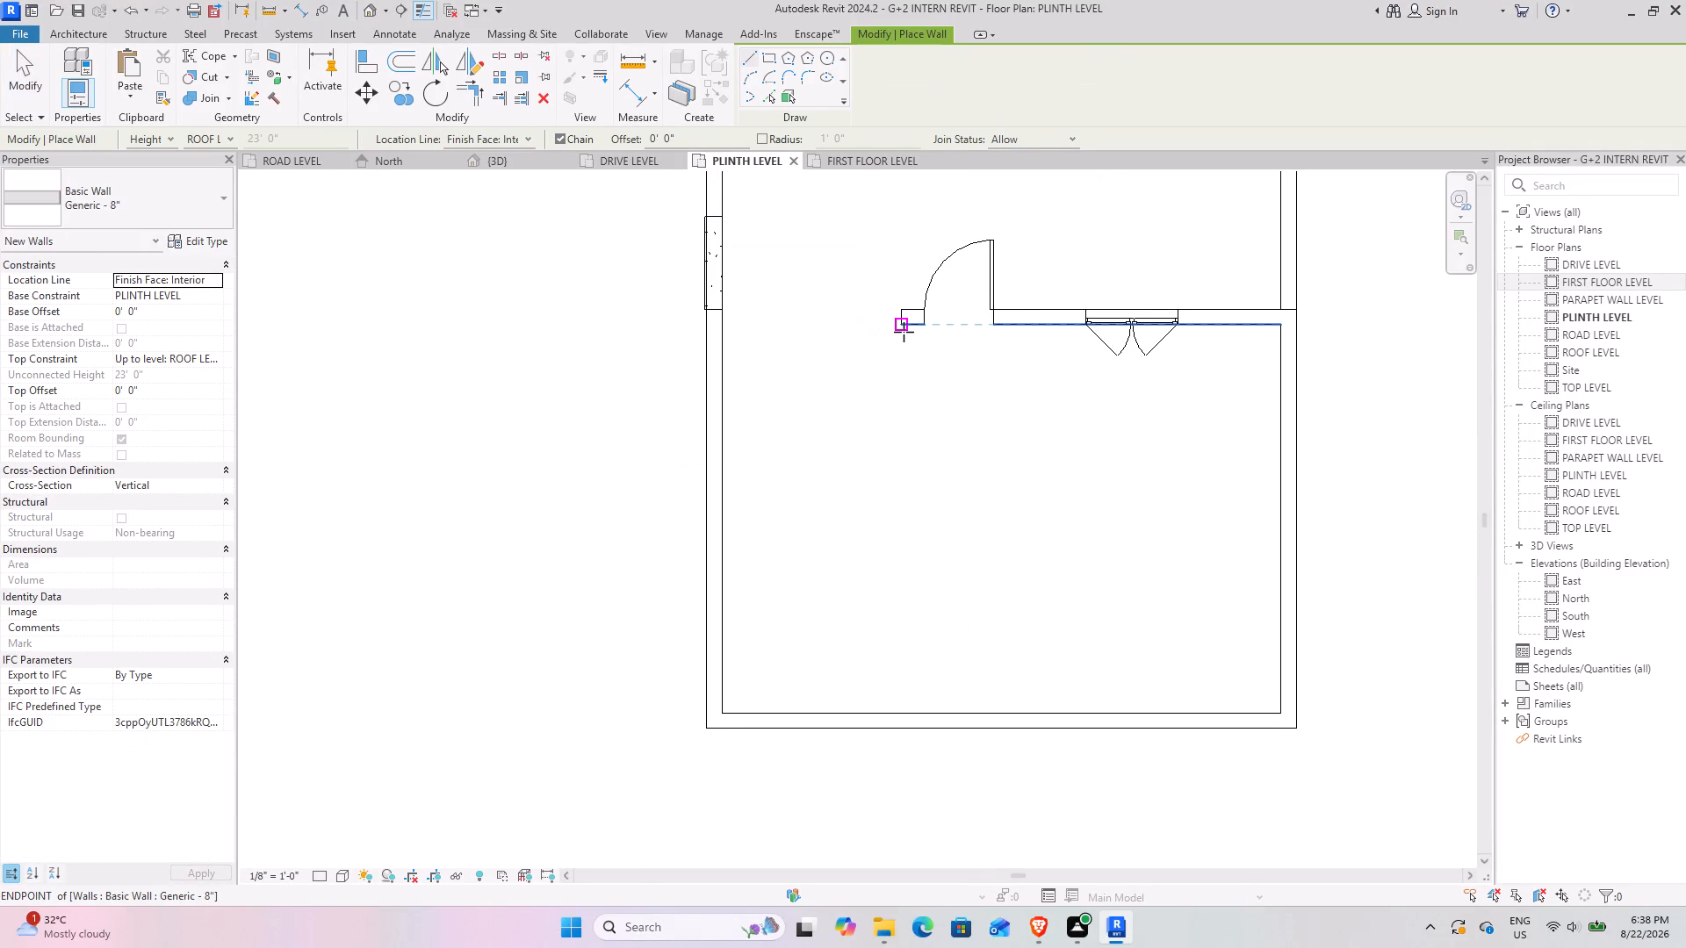
{"action": "left_click", "coordinate": [907, 332]}
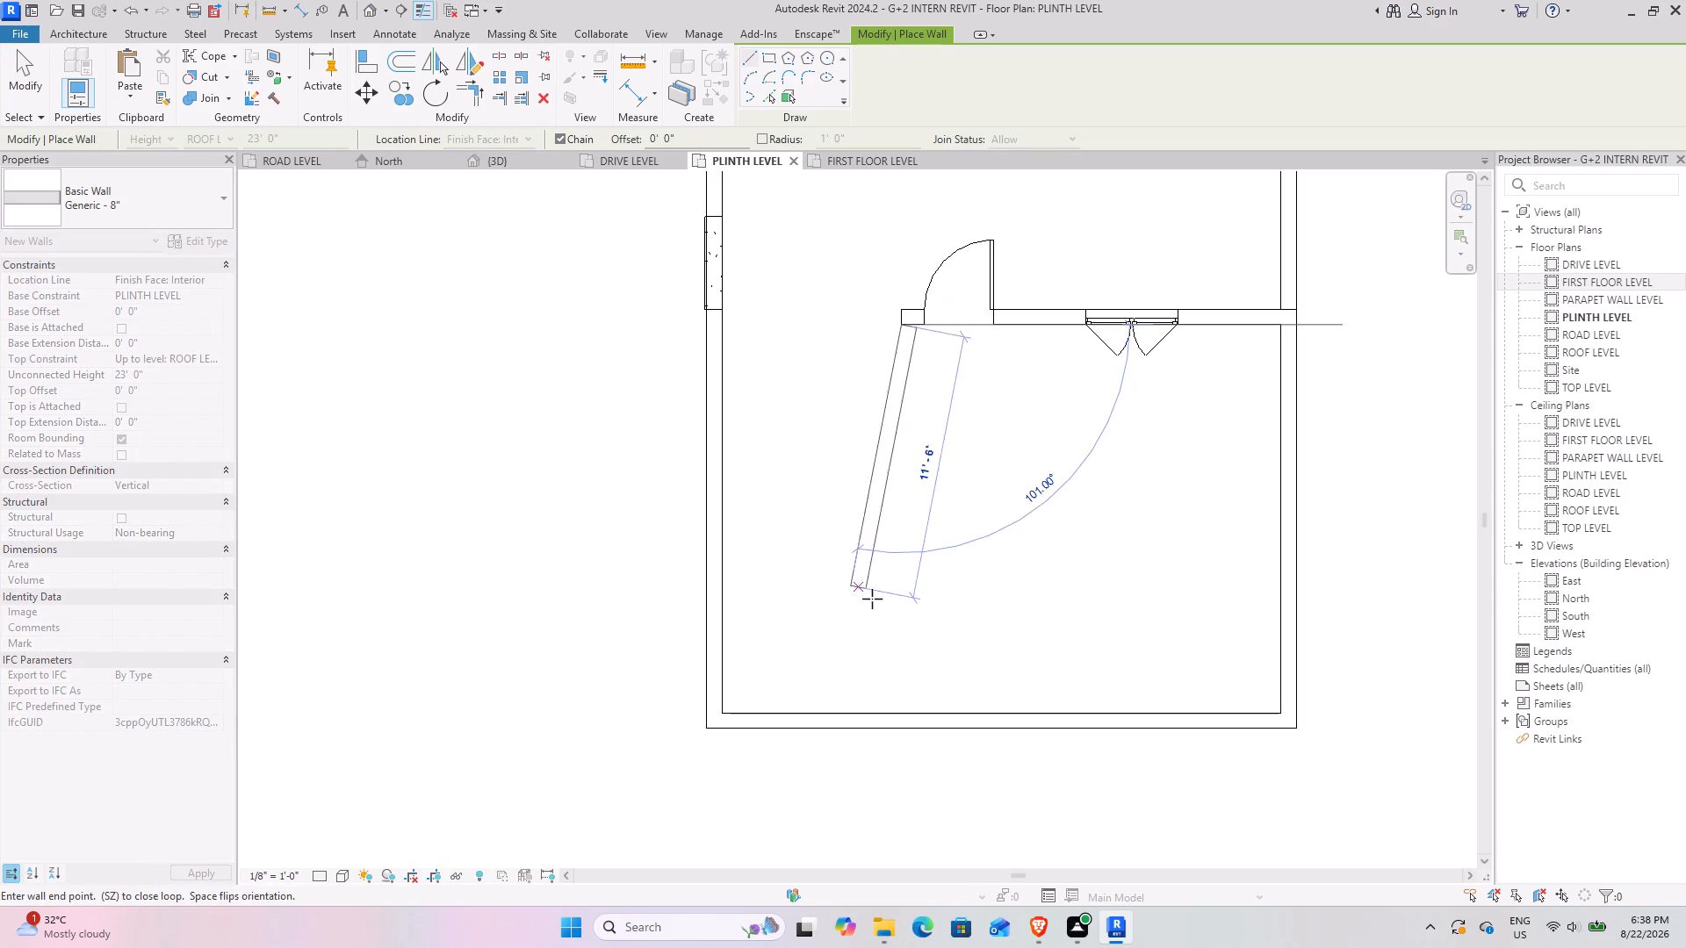
{"action": "left_click", "coordinate": [904, 713]}
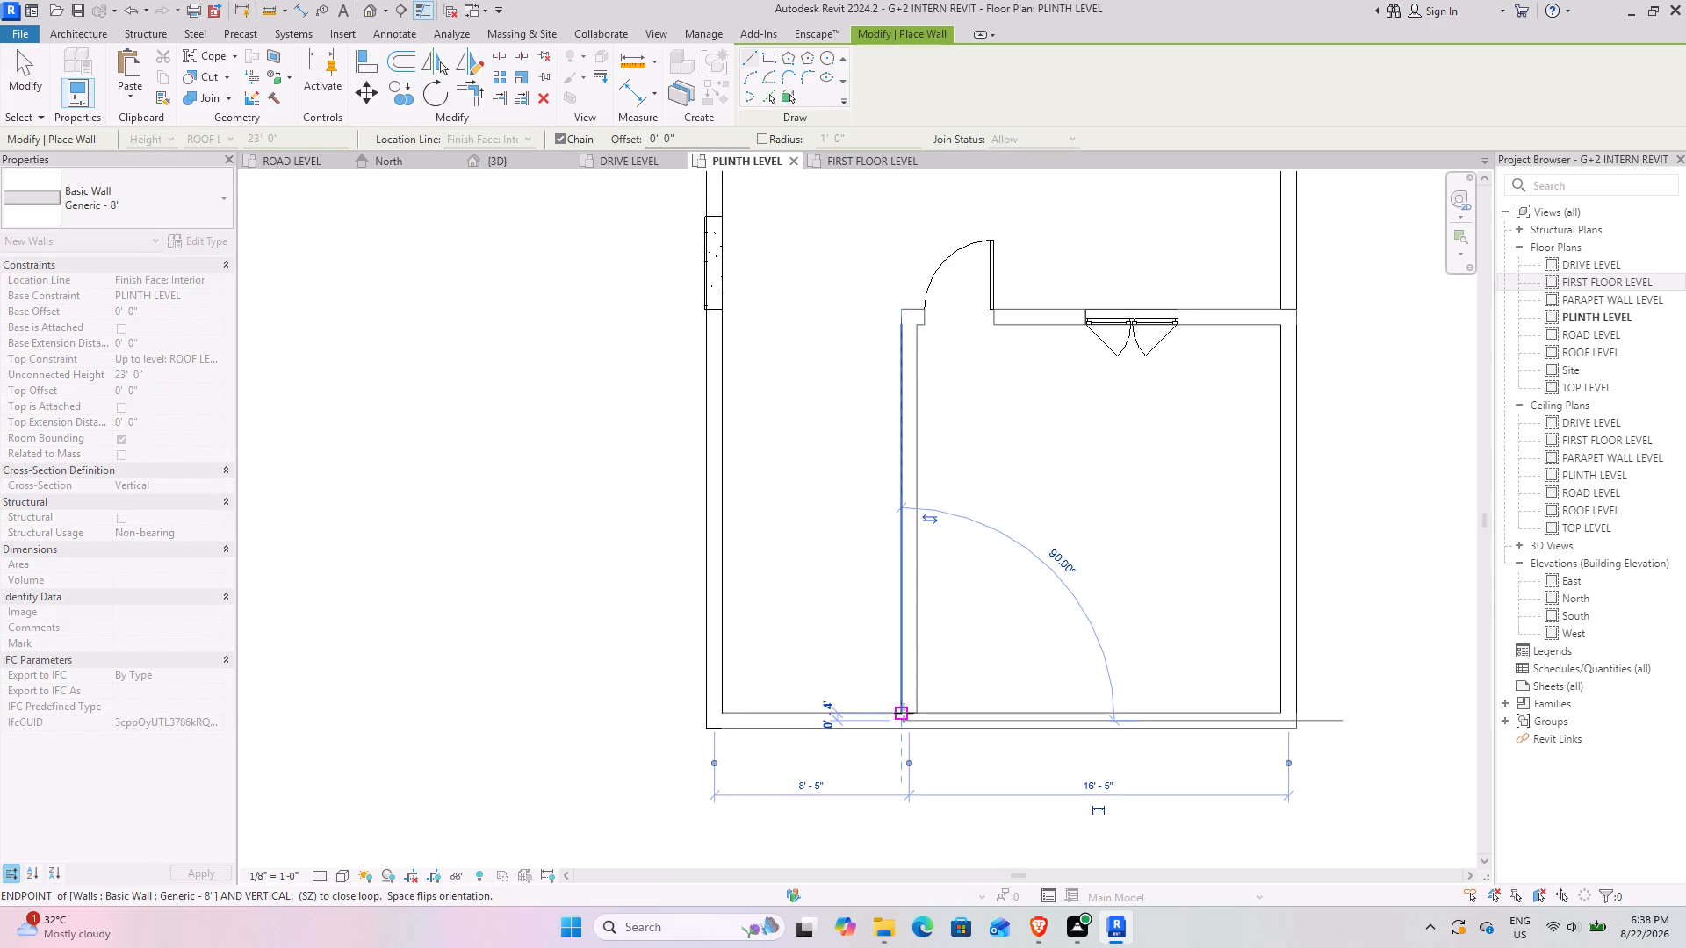
{"action": "key", "text": "Escape"}
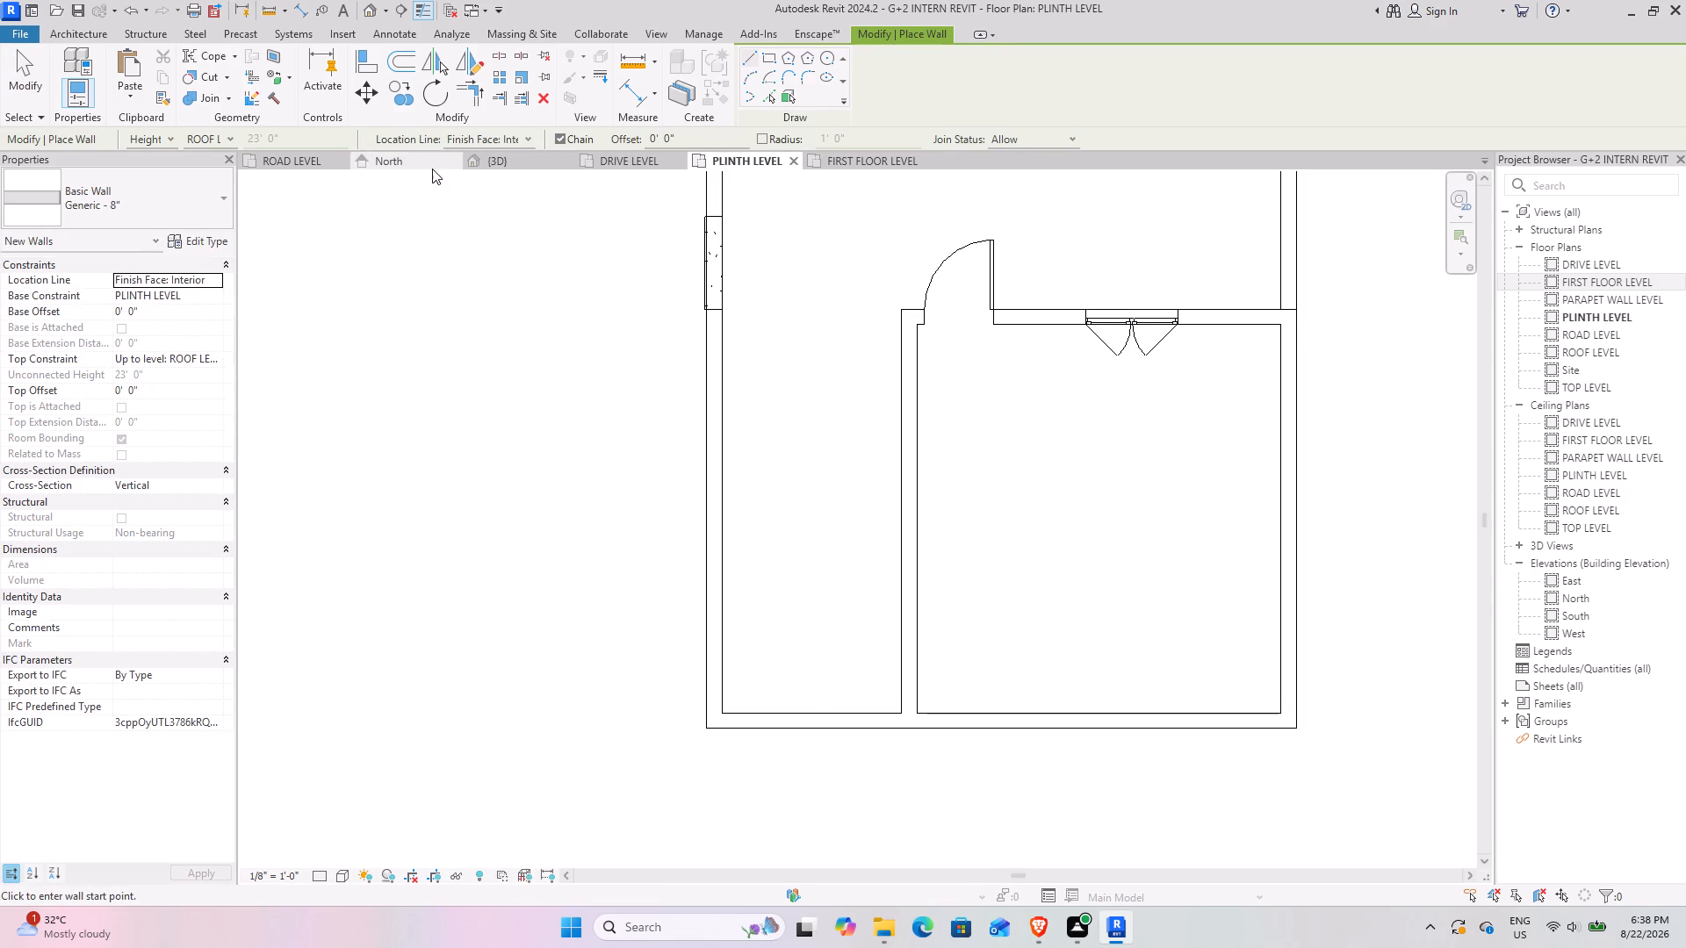
Check the new rear room wall in 3D from the gate side and at an angle.
{"action": "left_click", "coordinate": [535, 169]}
{"action": "key", "text": "Escape"}
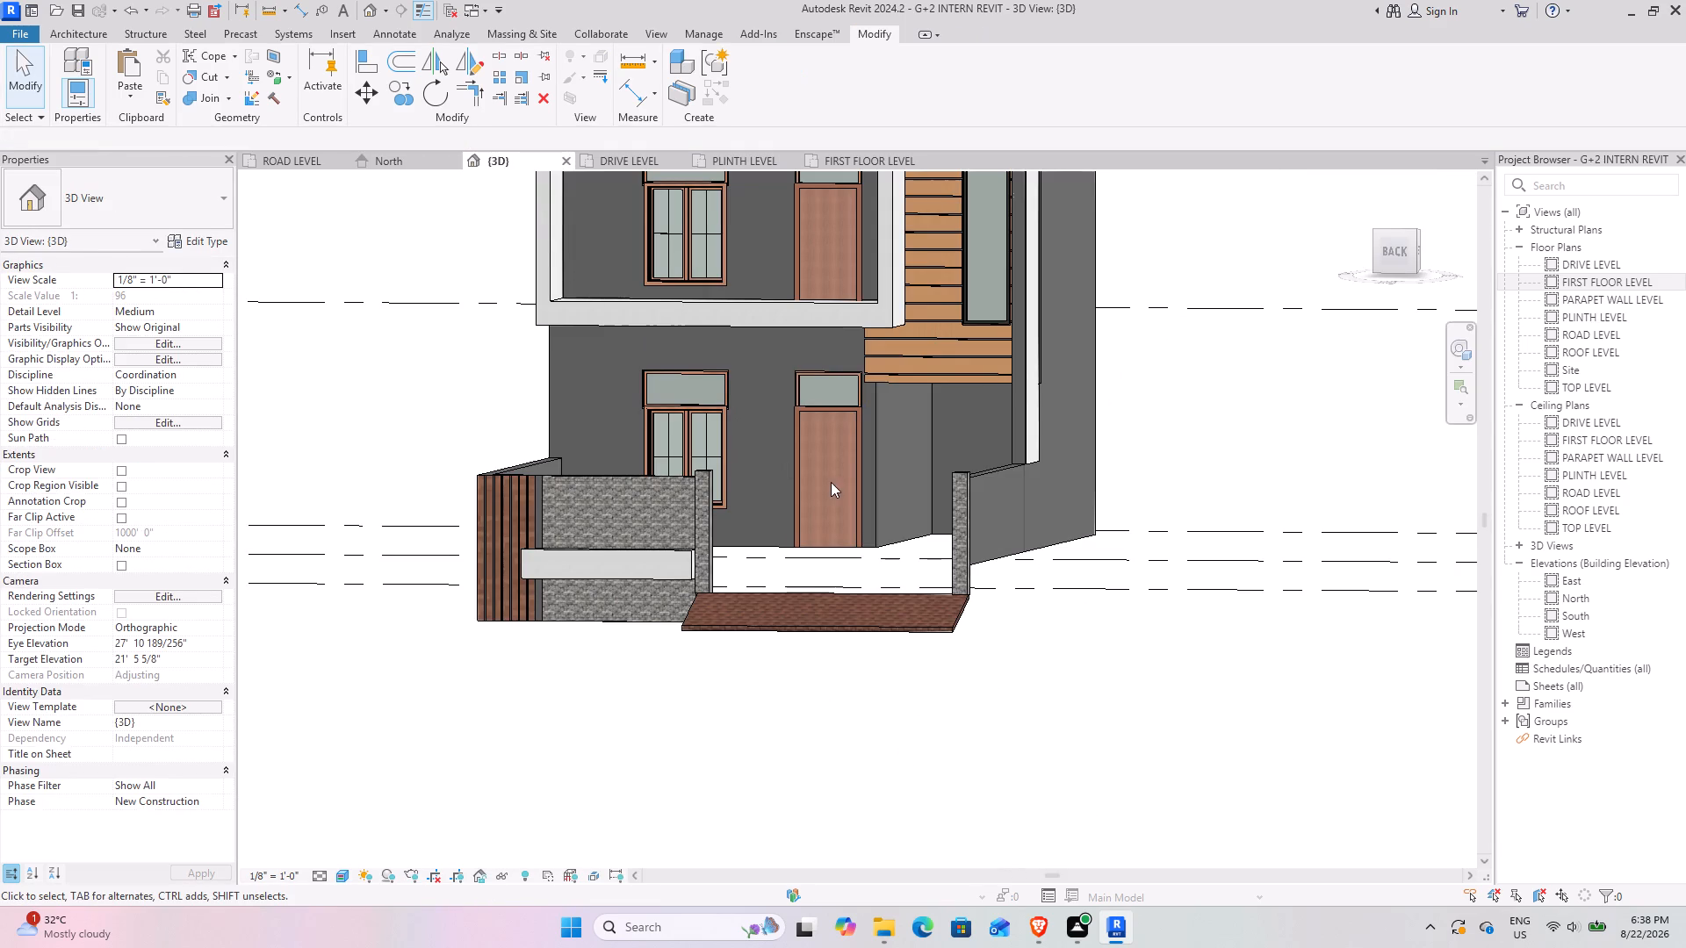
{"action": "middle_click_drag", "start_coordinate": [815, 492], "coordinate": [872, 458], "text": "shift"}
{"action": "middle_click_drag", "start_coordinate": [853, 458], "coordinate": [780, 498], "text": "shift"}
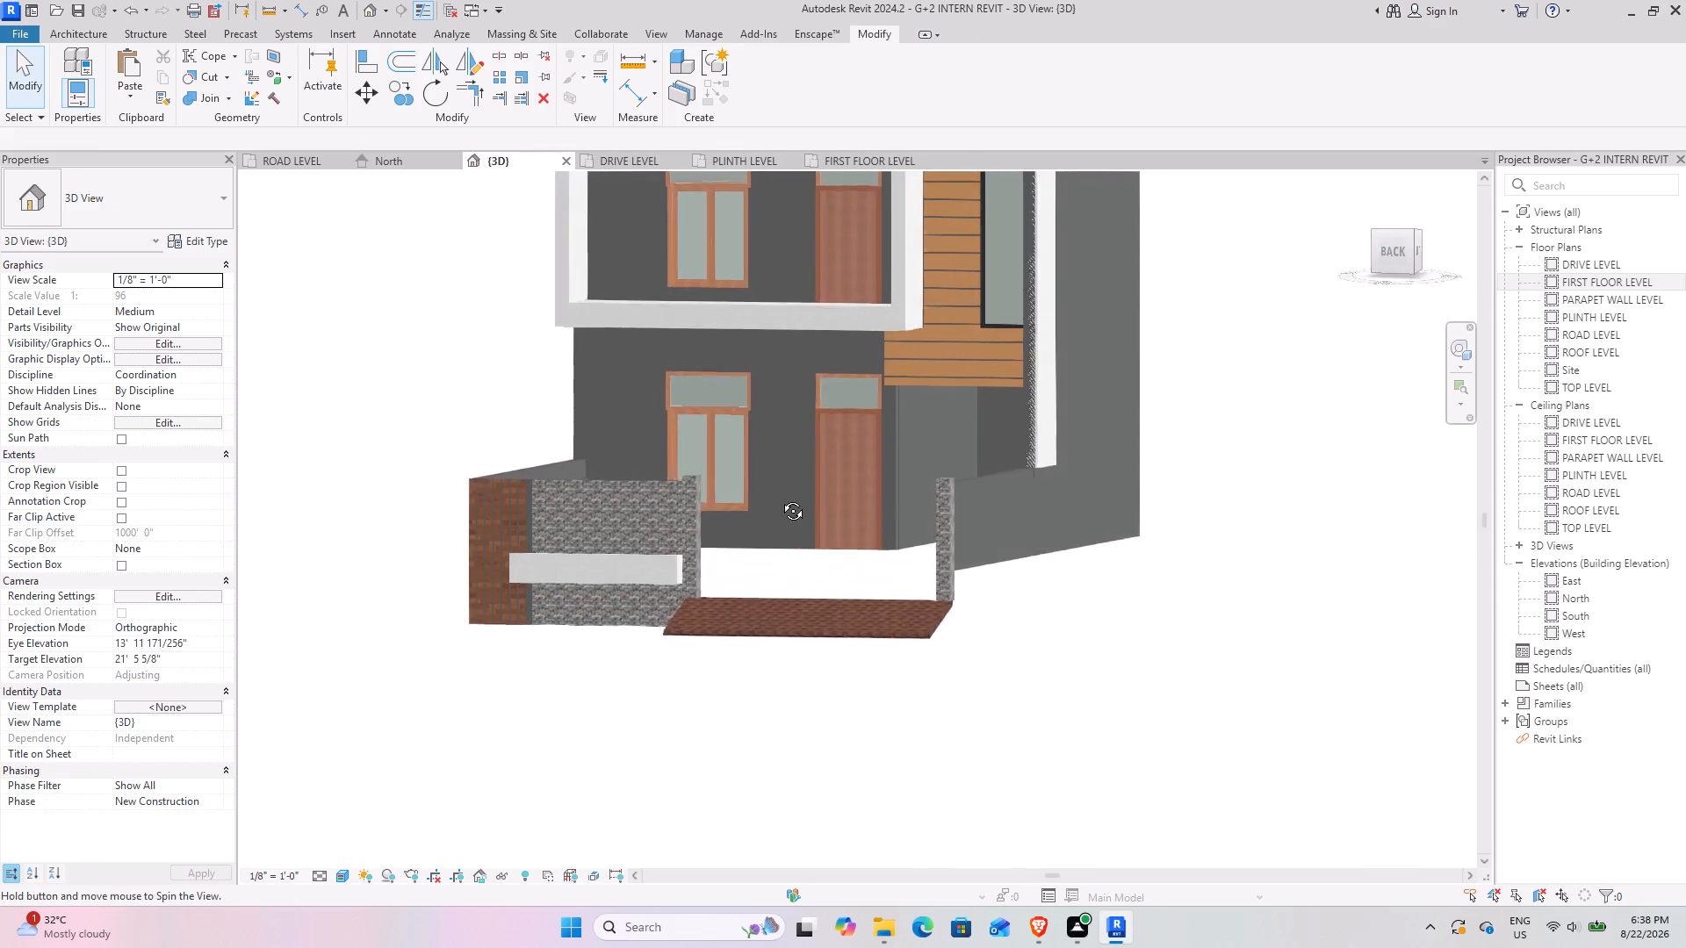
{"action": "middle_click_drag", "start_coordinate": [780, 498], "coordinate": [683, 527], "text": "shift"}
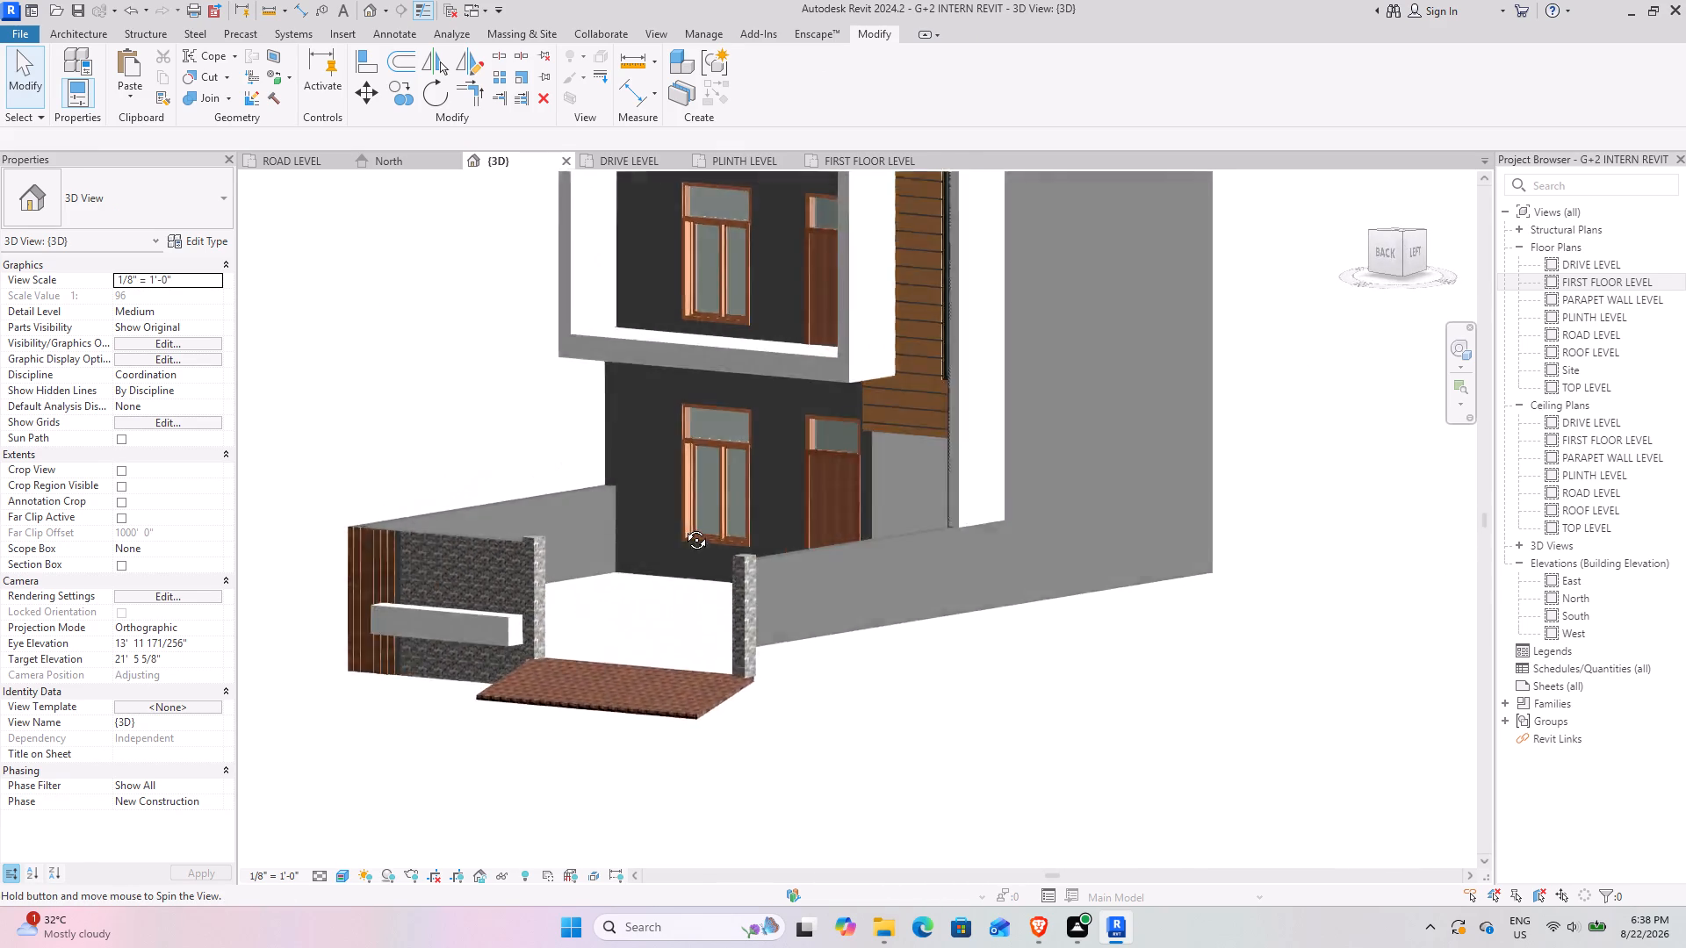
{"action": "middle_click_drag", "start_coordinate": [683, 527], "coordinate": [653, 533], "text": "shift"}
{"action": "middle_click_drag", "start_coordinate": [594, 542], "coordinate": [732, 515], "text": "shift"}
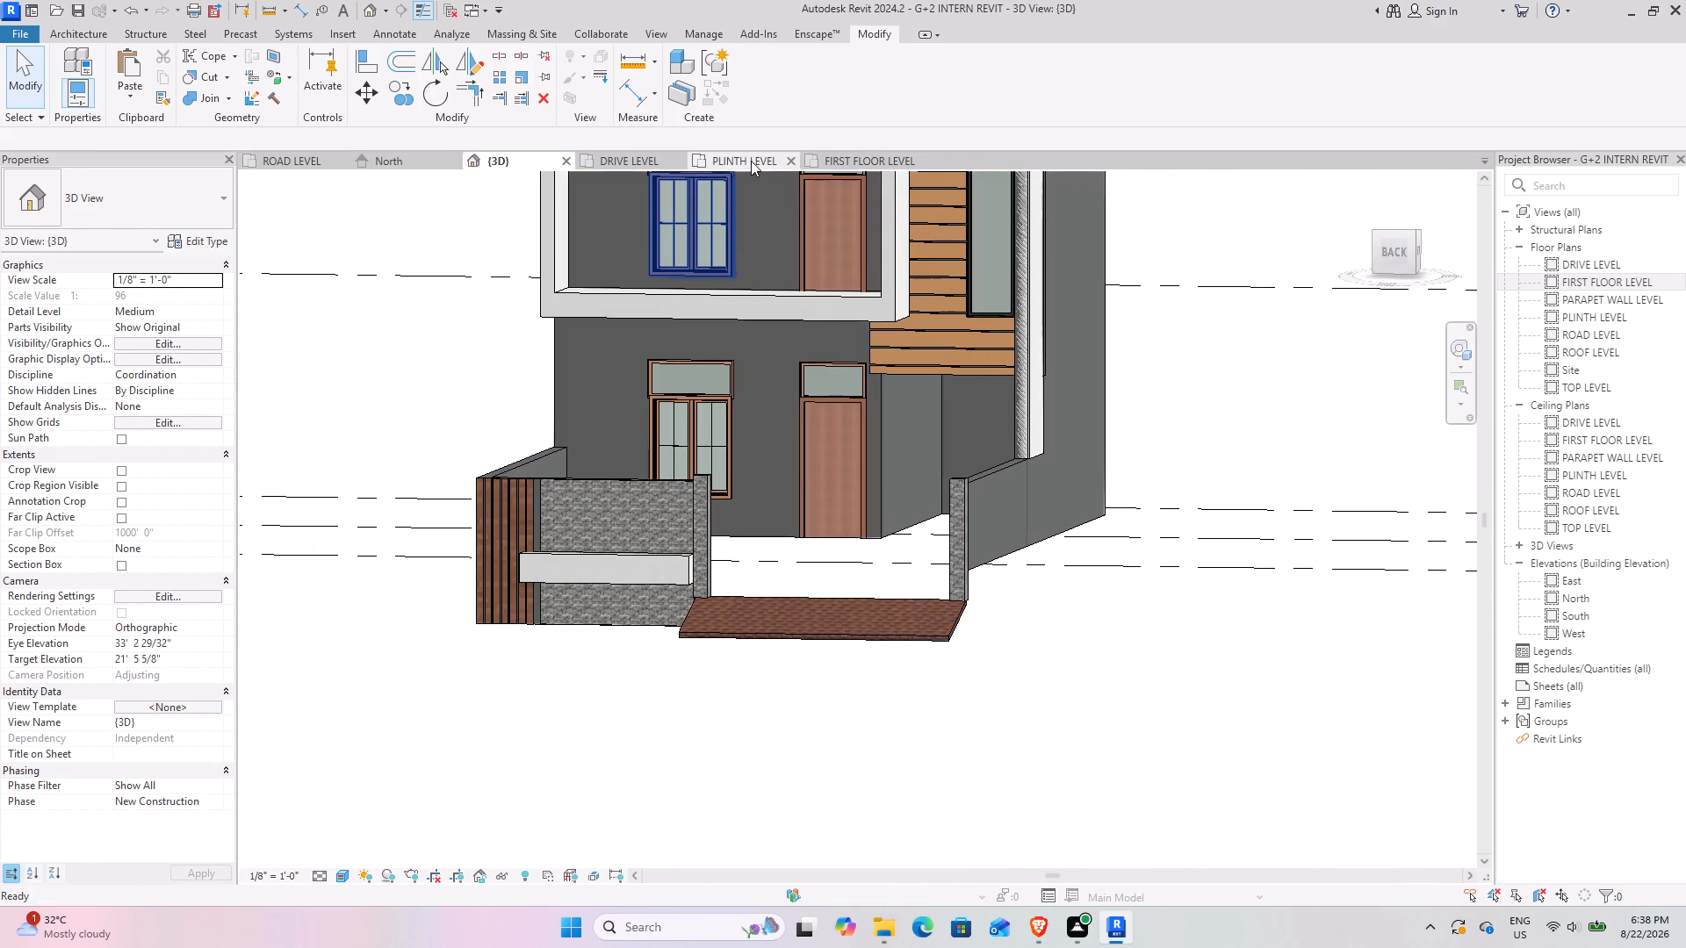
On the PLINTH LEVEL plan, create a Generic - 12" floor with a rectangular boundary from the front wall corner beside the ramp to the opposite rear corner.
{"action": "left_click", "coordinate": [751, 161]}
{"action": "scroll", "coordinate": [761, 447], "scroll_direction": "down", "scroll_amount": 4}
{"action": "middle_click_drag", "start_coordinate": [794, 433], "coordinate": [640, 652]}
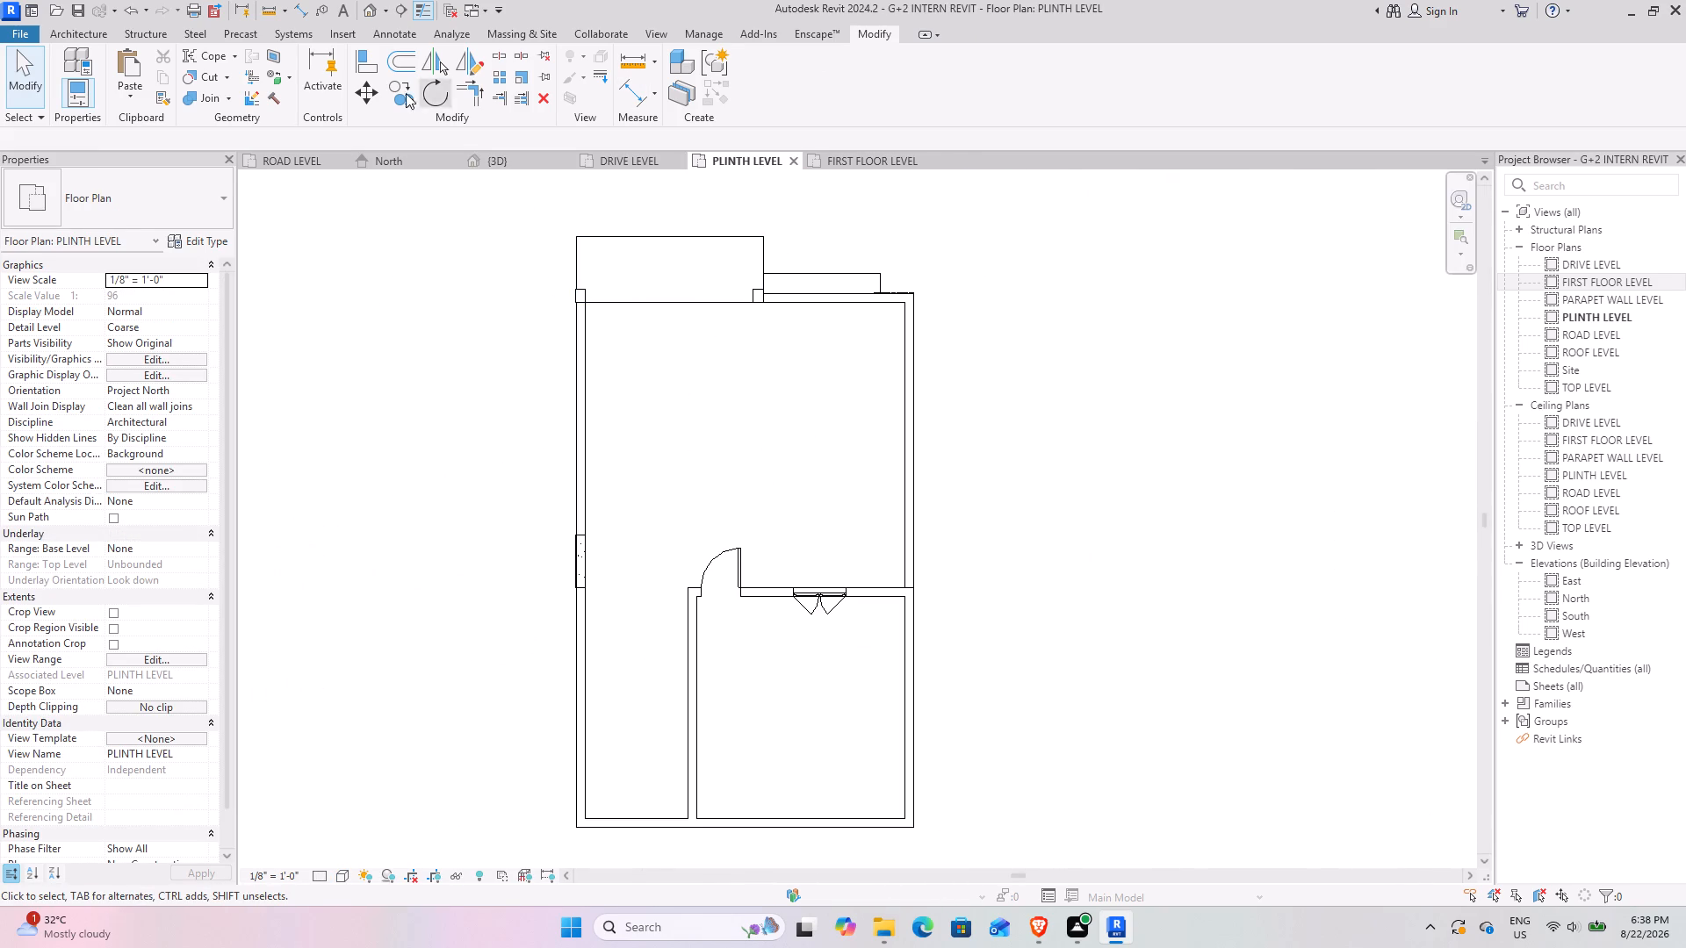
{"action": "left_click", "coordinate": [76, 32]}
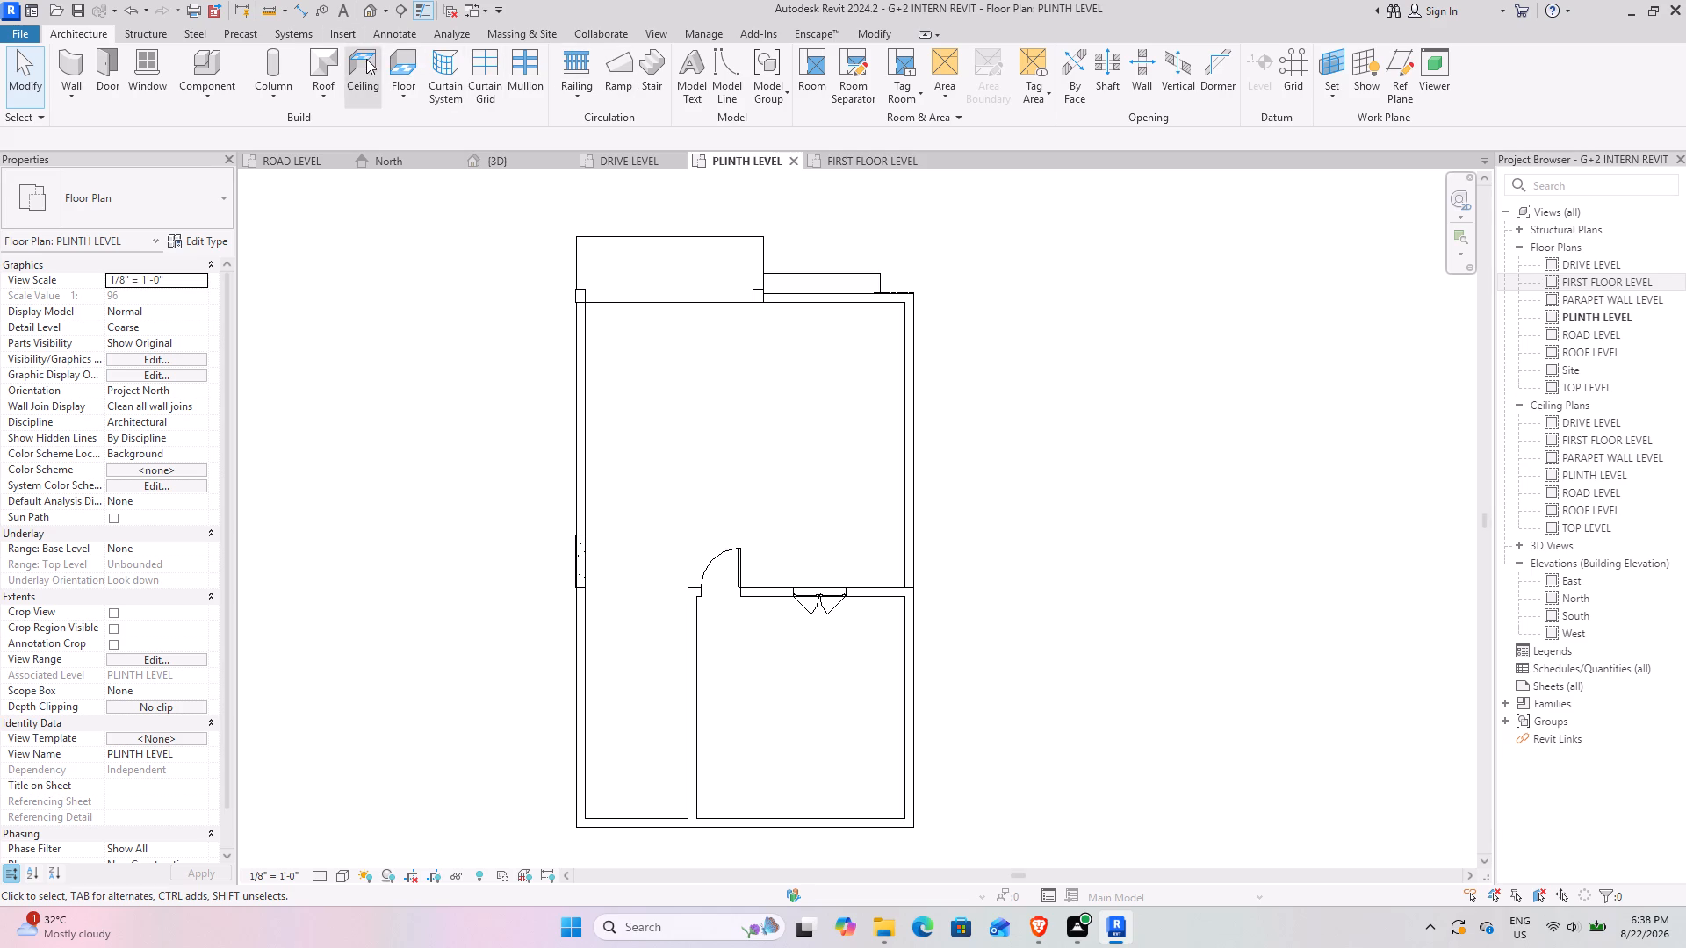
{"action": "left_click", "coordinate": [414, 61]}
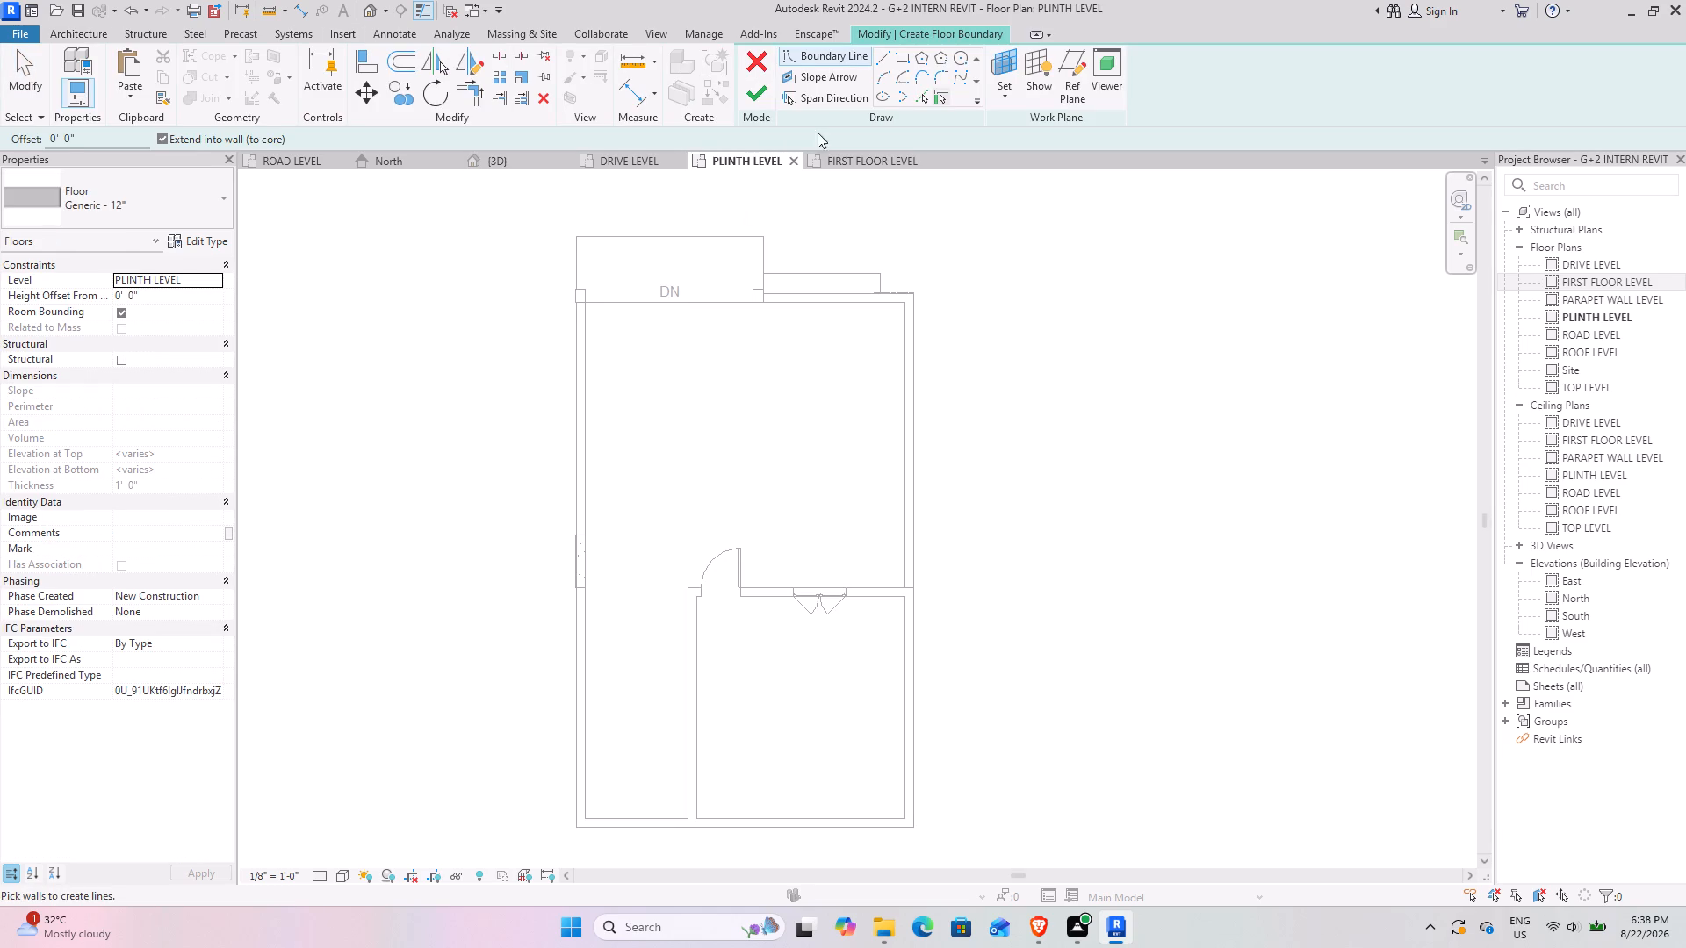
{"action": "left_click", "coordinate": [906, 59]}
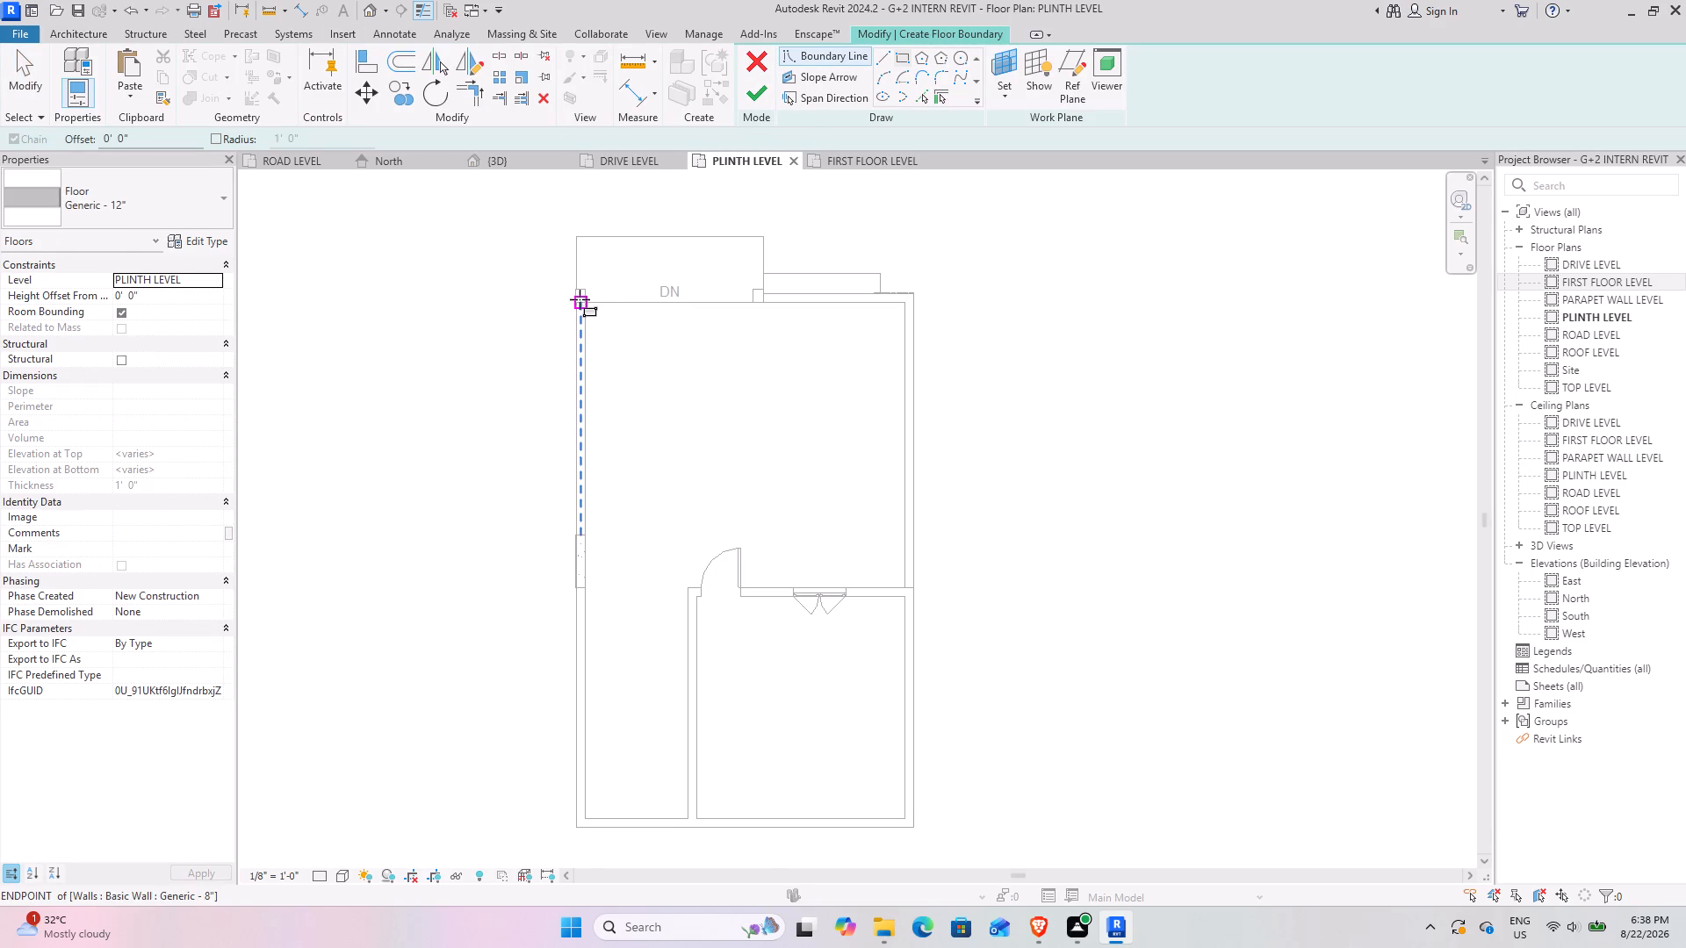
{"action": "scroll", "coordinate": [575, 289], "scroll_direction": "up", "scroll_amount": 12}
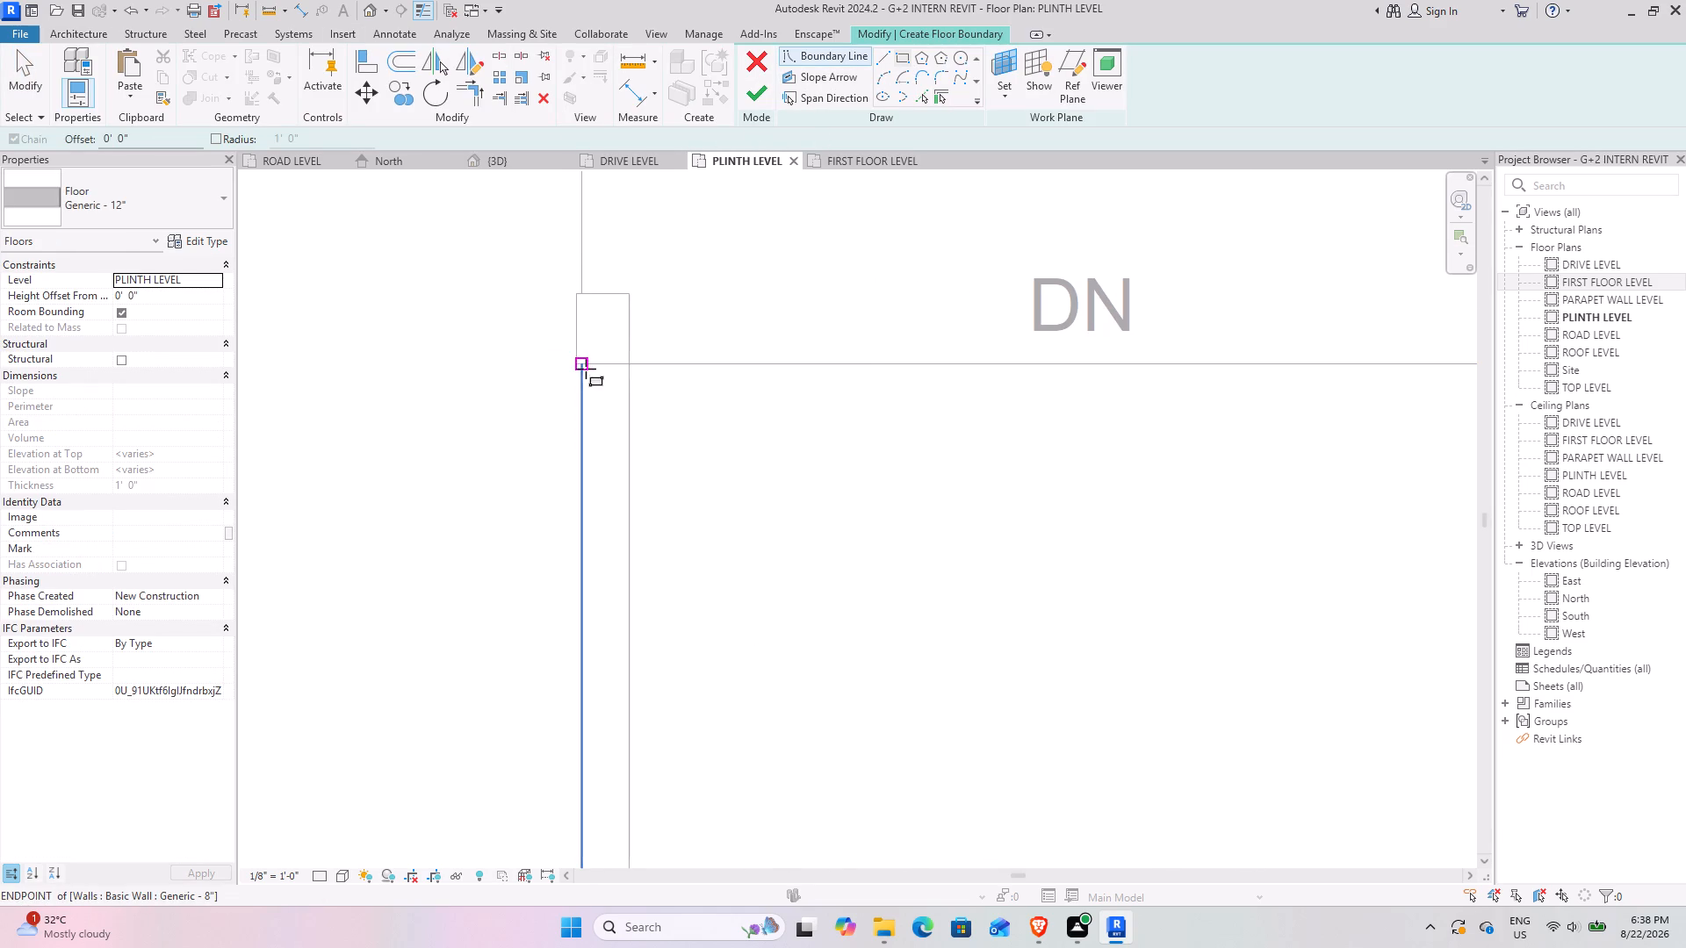
{"action": "left_click", "coordinate": [586, 369]}
{"action": "scroll", "coordinate": [787, 446], "scroll_direction": "down", "scroll_amount": 8}
{"action": "middle_click_drag", "start_coordinate": [1065, 610], "coordinate": [851, 314]}
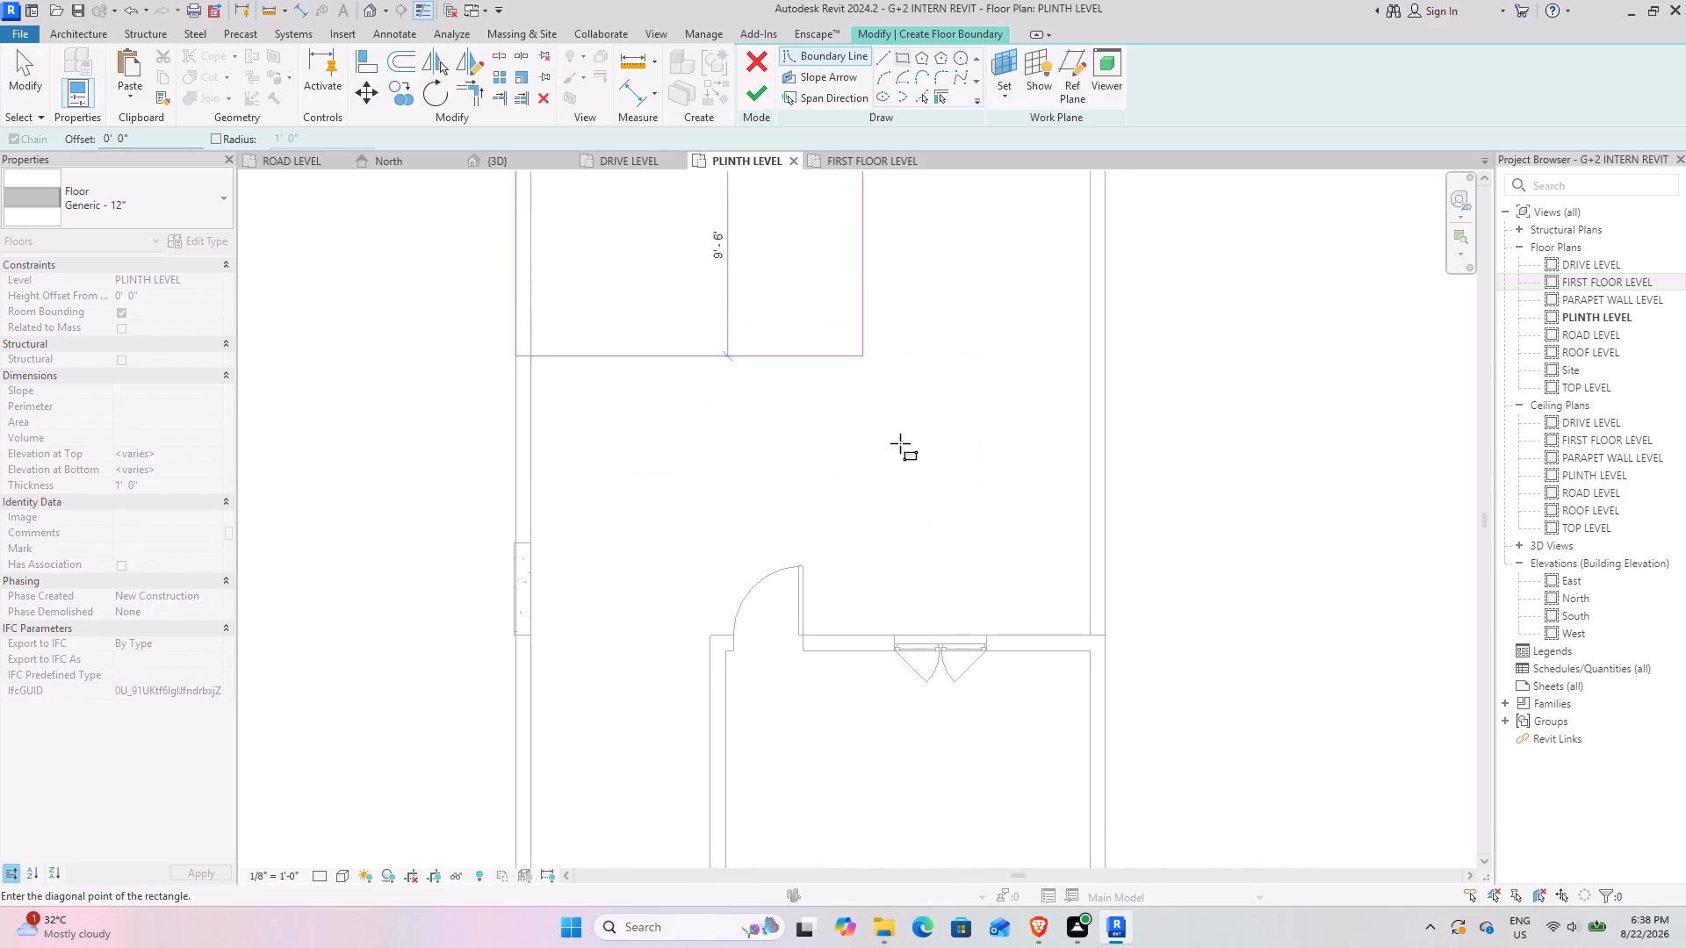
{"action": "scroll", "coordinate": [936, 501], "scroll_direction": "down", "scroll_amount": 4}
{"action": "middle_click_drag", "start_coordinate": [1000, 604], "coordinate": [922, 427]}
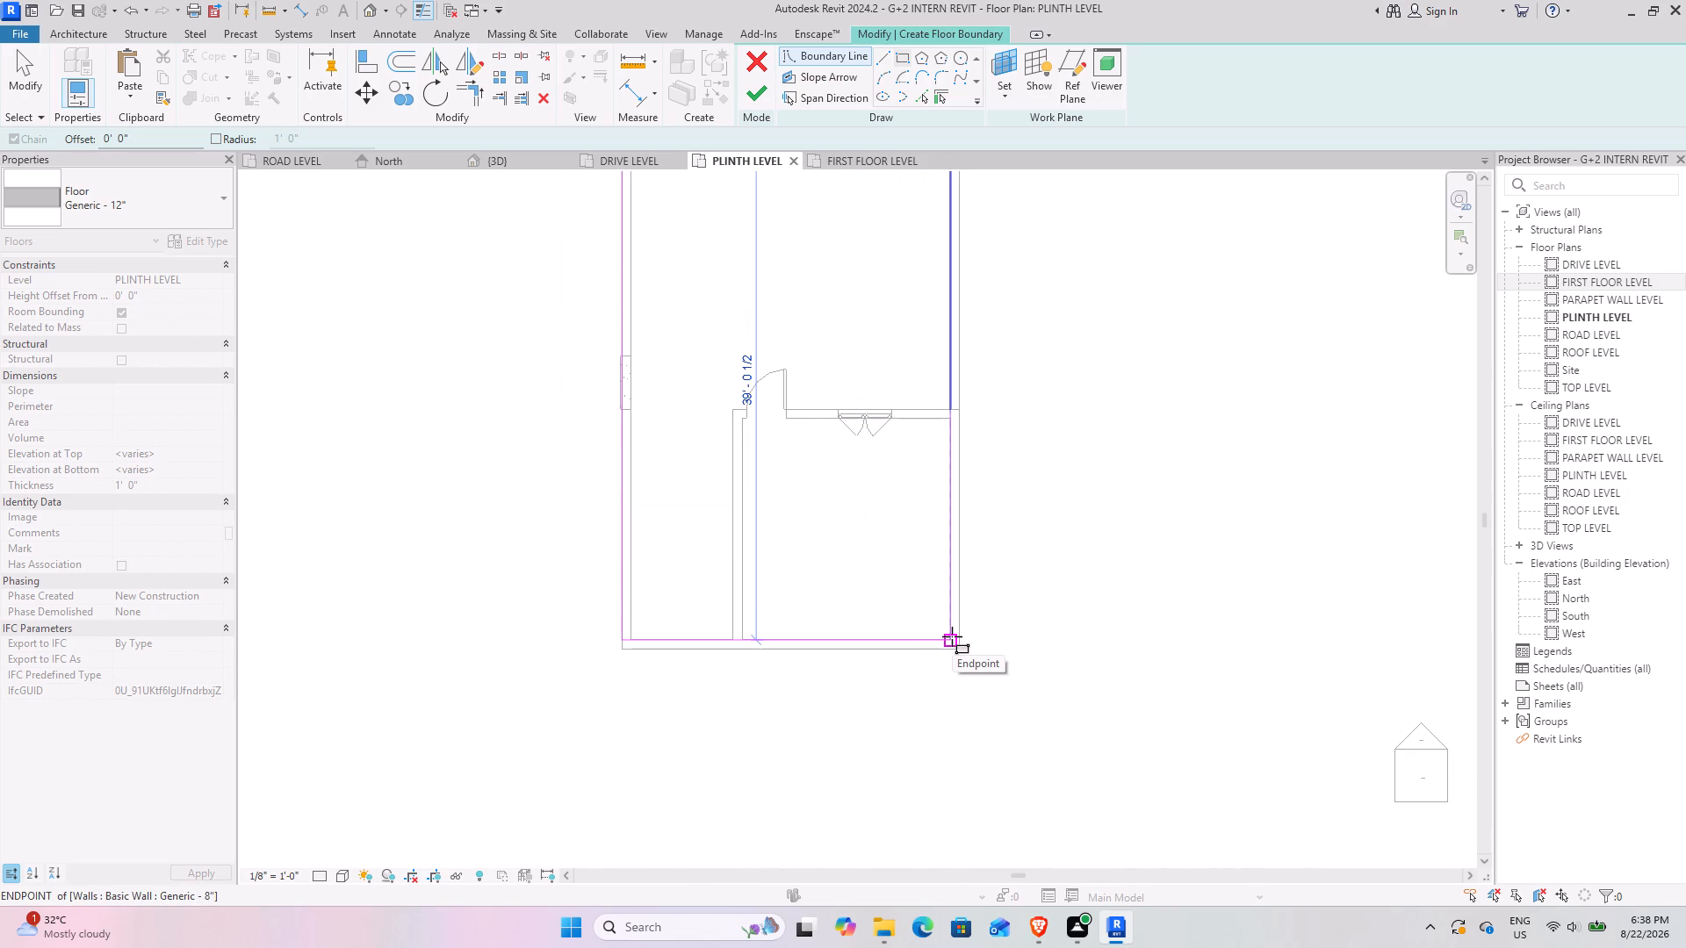
{"action": "left_click", "coordinate": [962, 648]}
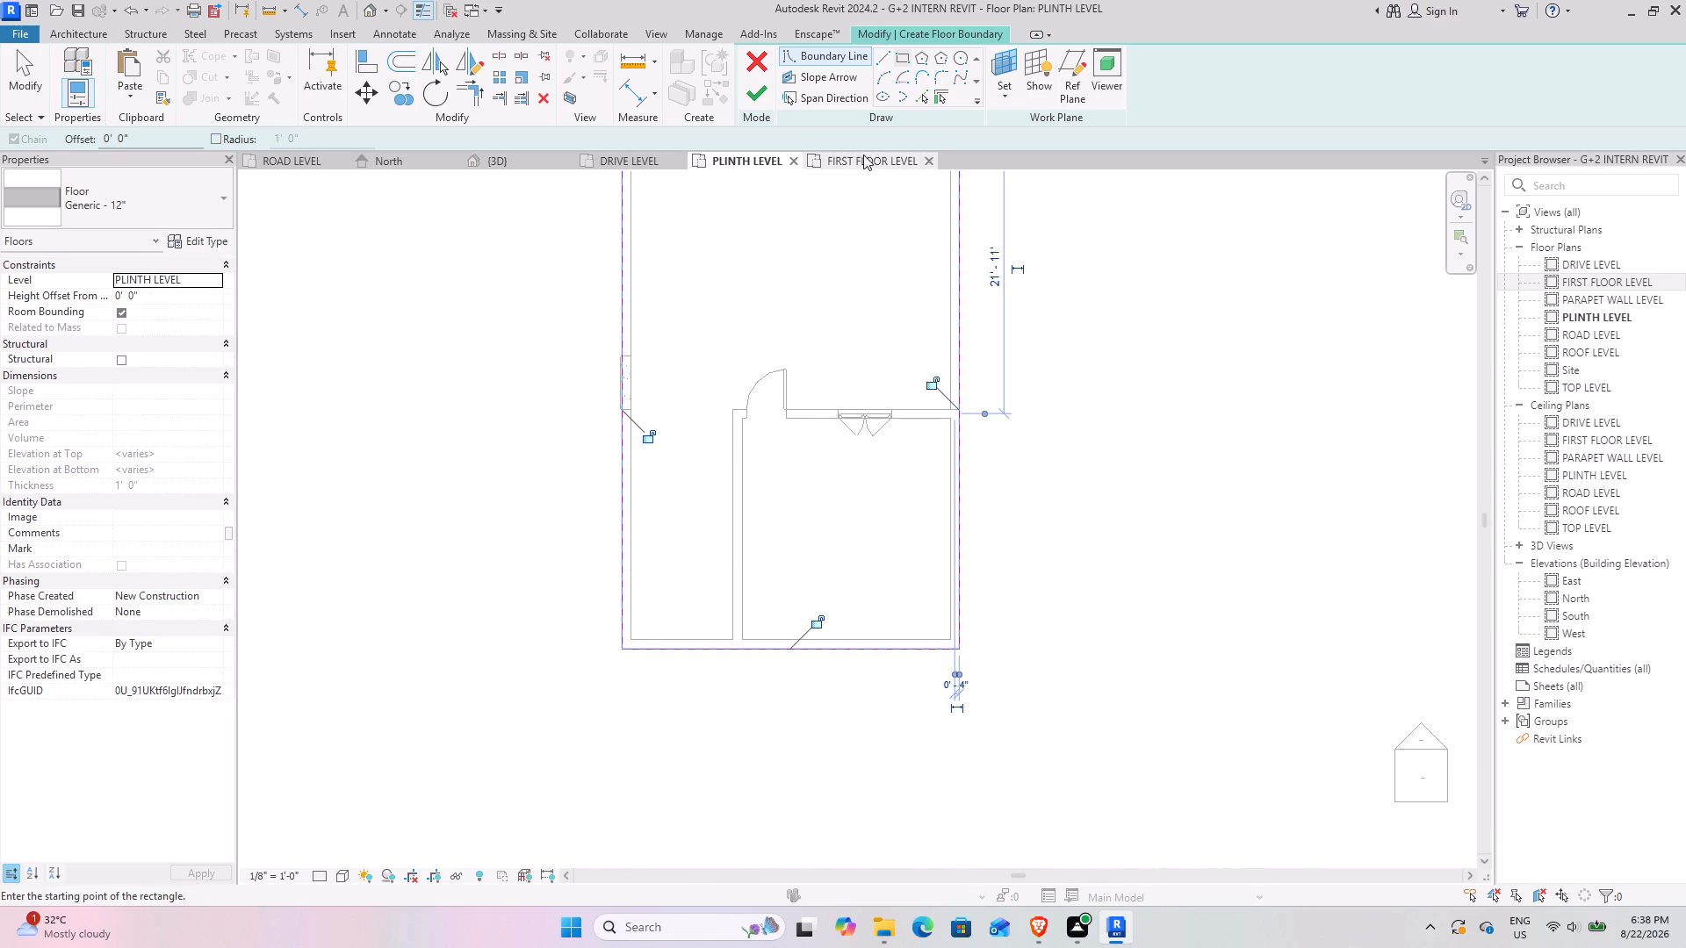
{"action": "left_click", "coordinate": [765, 87]}
Inspect the new floor slab in 3D from the gate side and the side, against the compound walls and ramp.
{"action": "left_click", "coordinate": [520, 163]}
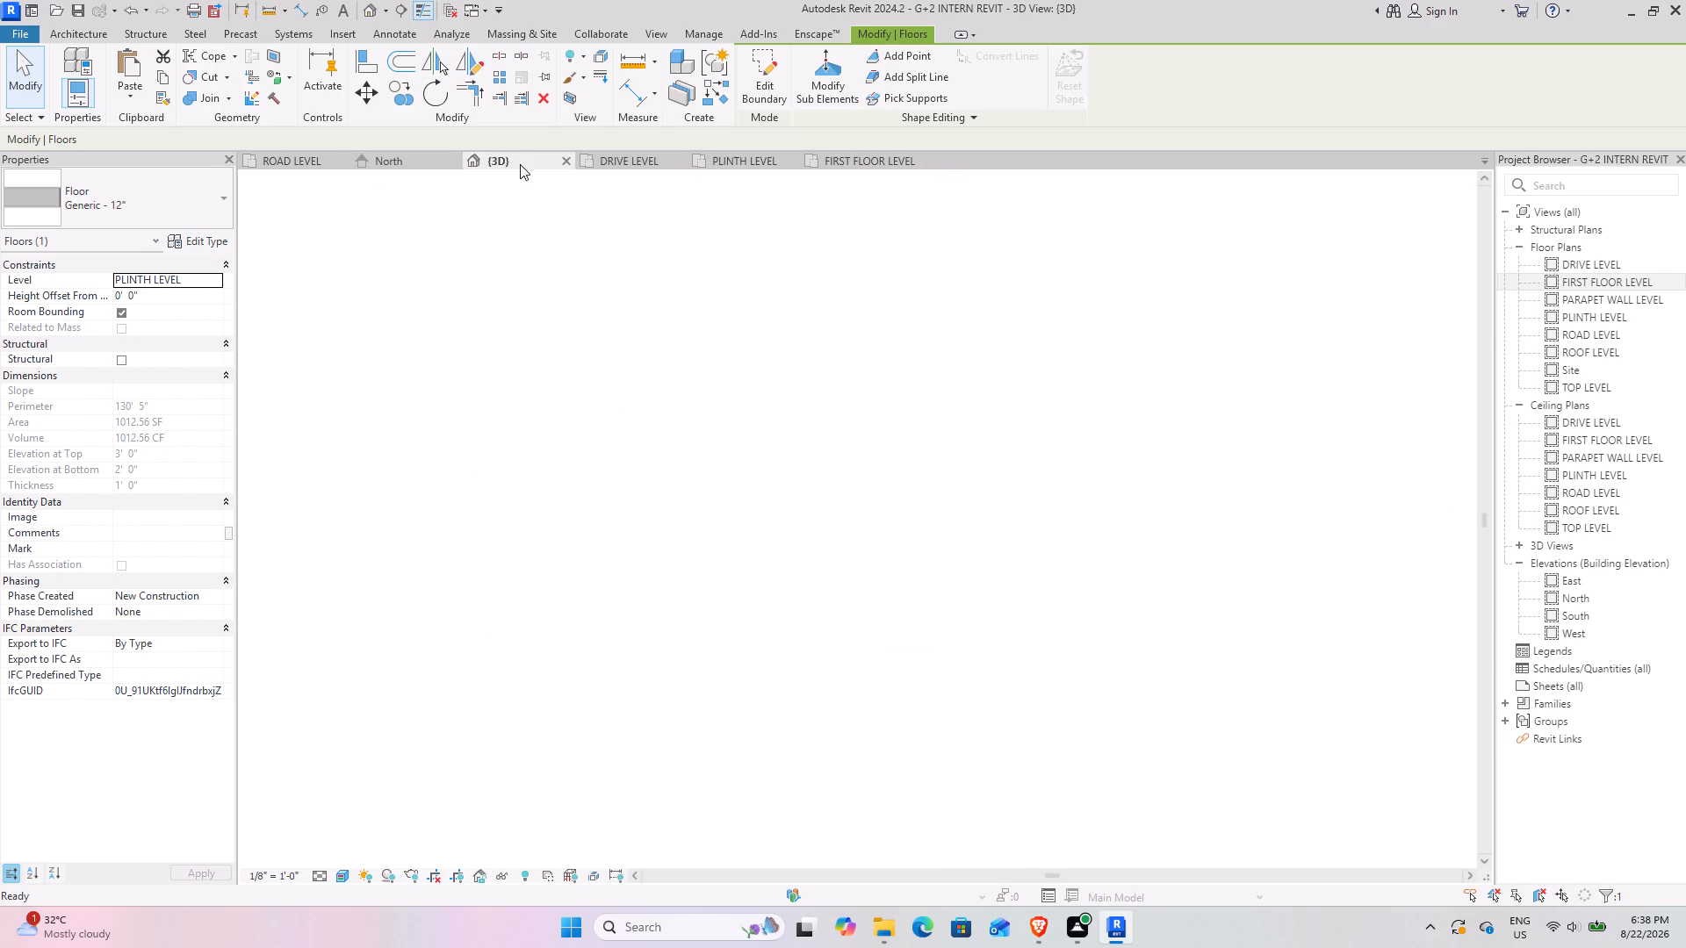
{"action": "left_click", "coordinate": [1149, 693]}
{"action": "middle_click_drag", "start_coordinate": [677, 714], "coordinate": [778, 710], "text": "shift"}
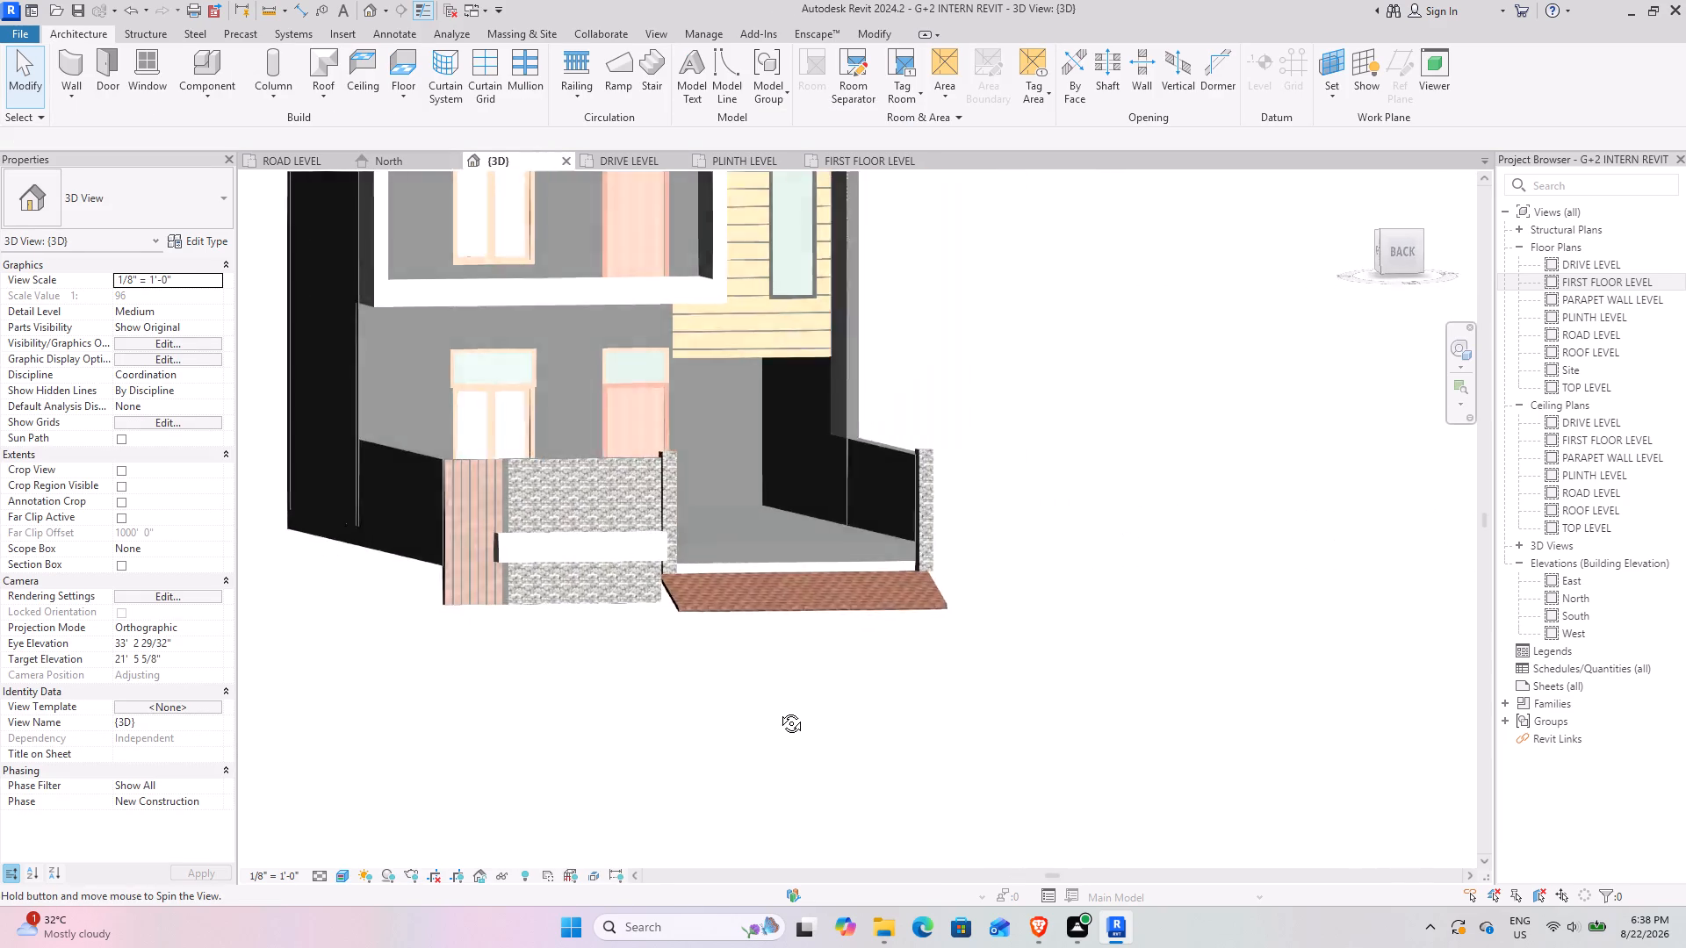
{"action": "middle_click_drag", "start_coordinate": [778, 710], "coordinate": [586, 769], "text": "shift"}
{"action": "middle_click_drag", "start_coordinate": [560, 774], "coordinate": [343, 774], "text": "shift"}
{"action": "middle_click_drag", "start_coordinate": [393, 762], "coordinate": [997, 551]}
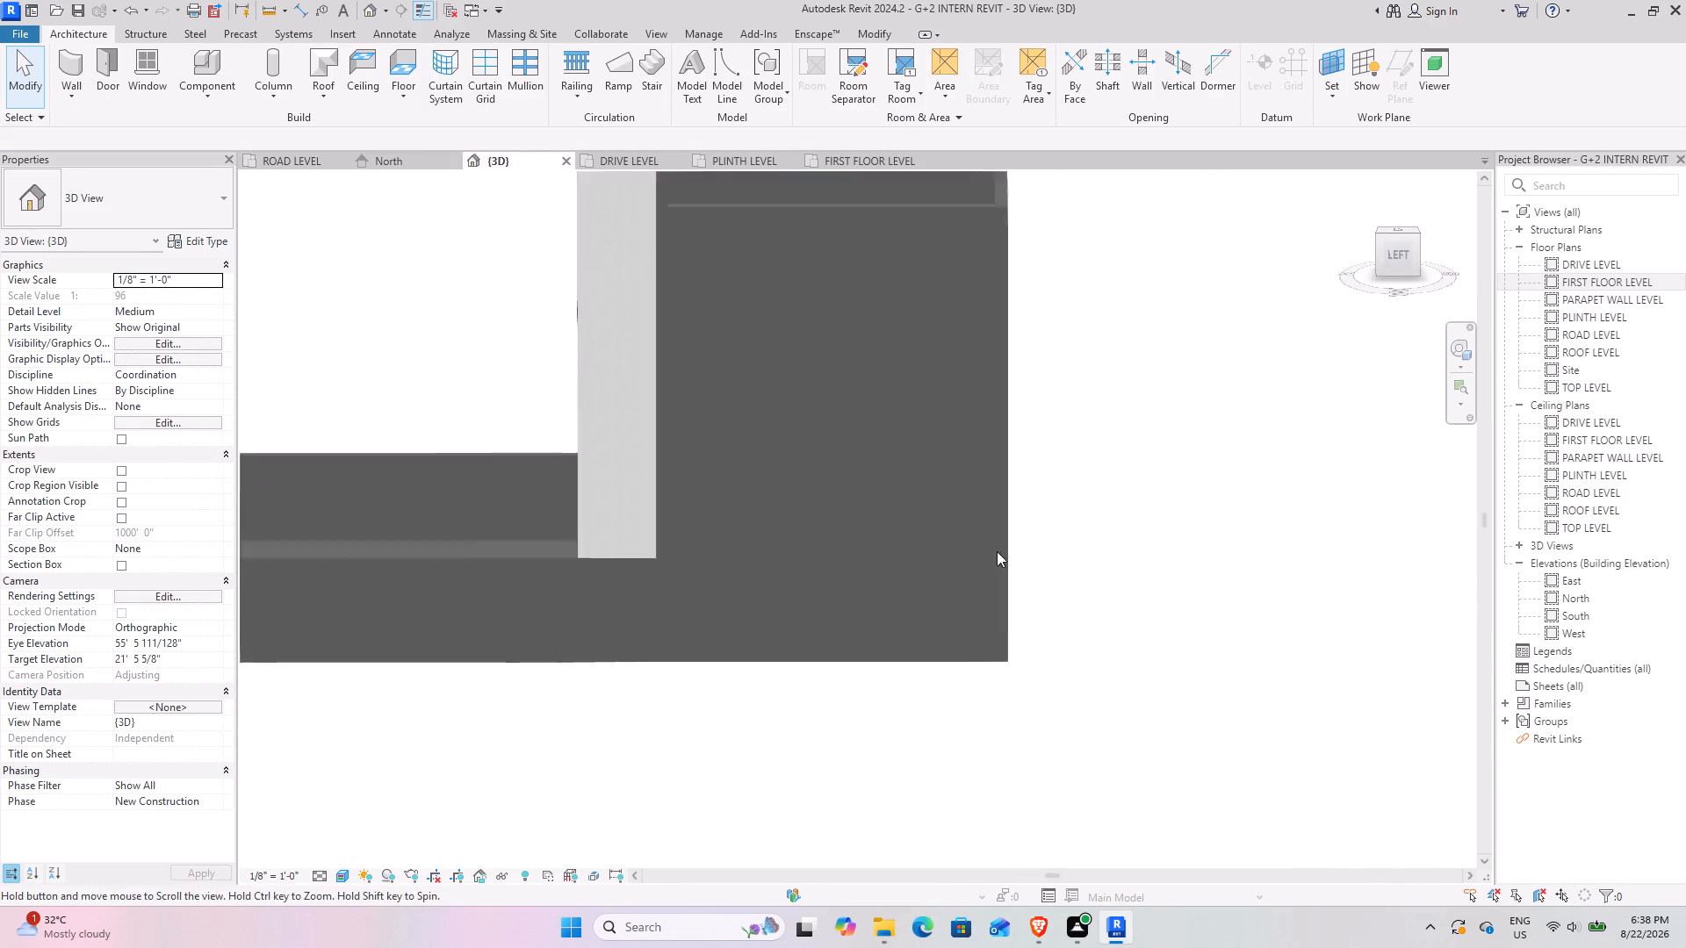
{"action": "middle_click_drag", "start_coordinate": [997, 551], "coordinate": [993, 551]}
{"action": "middle_click_drag", "start_coordinate": [560, 649], "coordinate": [673, 649], "text": "shift"}
{"action": "middle_click_drag", "start_coordinate": [705, 660], "coordinate": [770, 583], "text": "shift"}
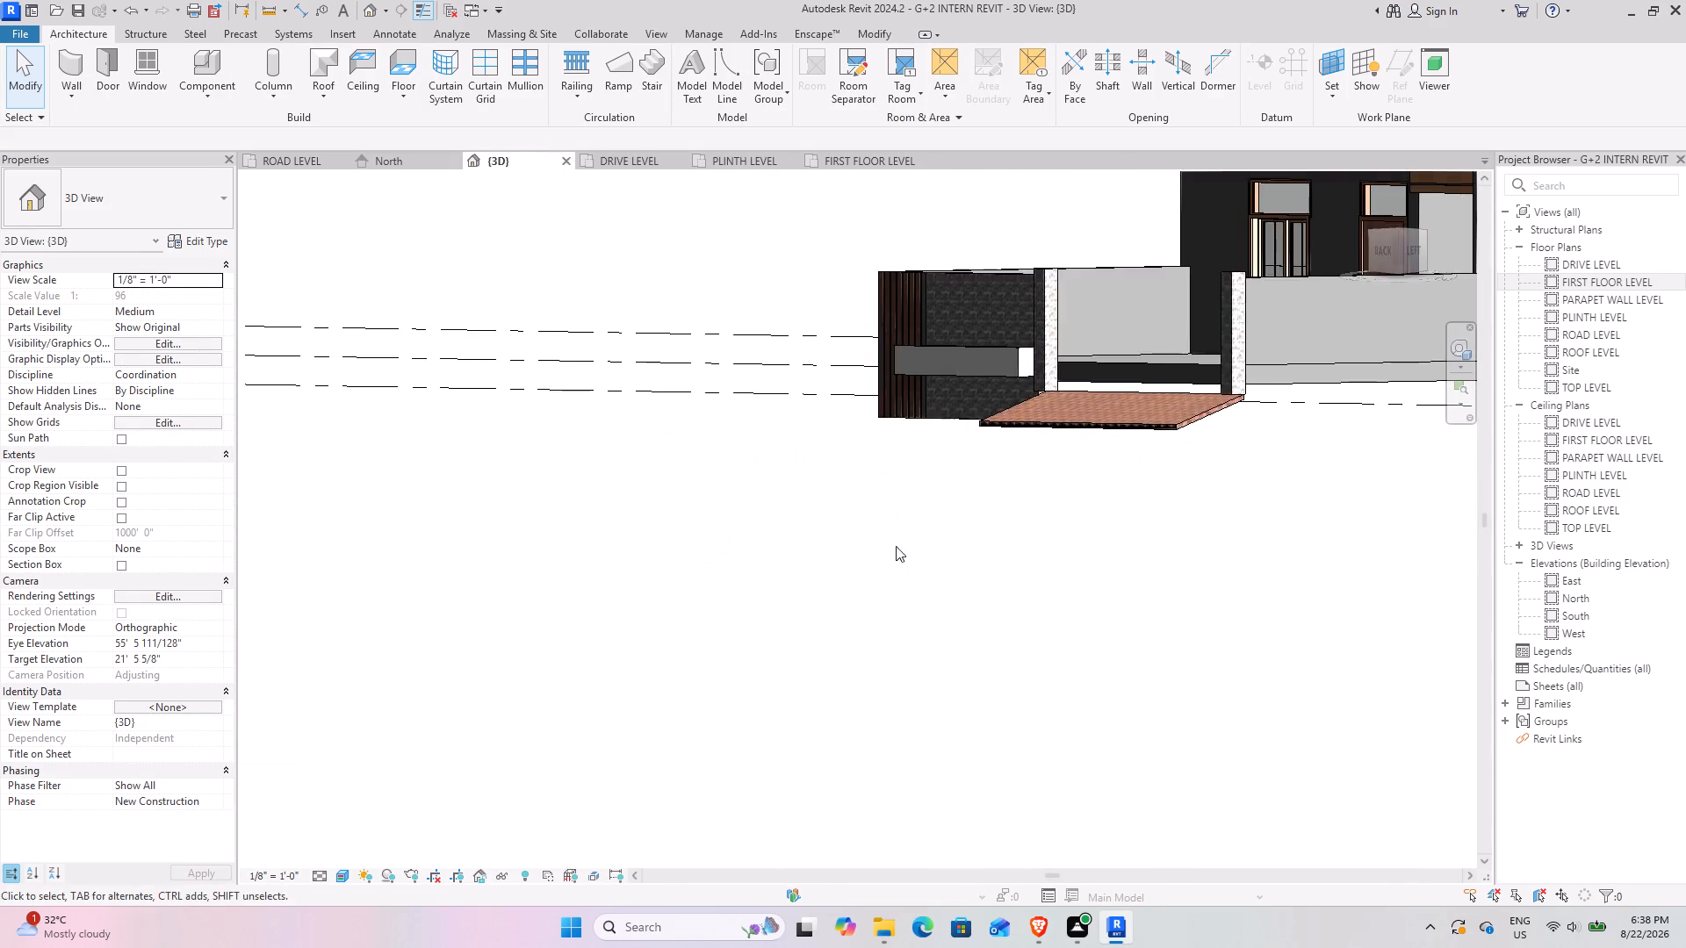
{"action": "middle_click_drag", "start_coordinate": [950, 522], "coordinate": [515, 719]}
{"action": "middle_click_drag", "start_coordinate": [558, 681], "coordinate": [668, 726], "text": "shift"}
Select the floor slab and compare its height with the ramp and level lines in the straight-on Back view.
{"action": "left_click", "coordinate": [1020, 579]}
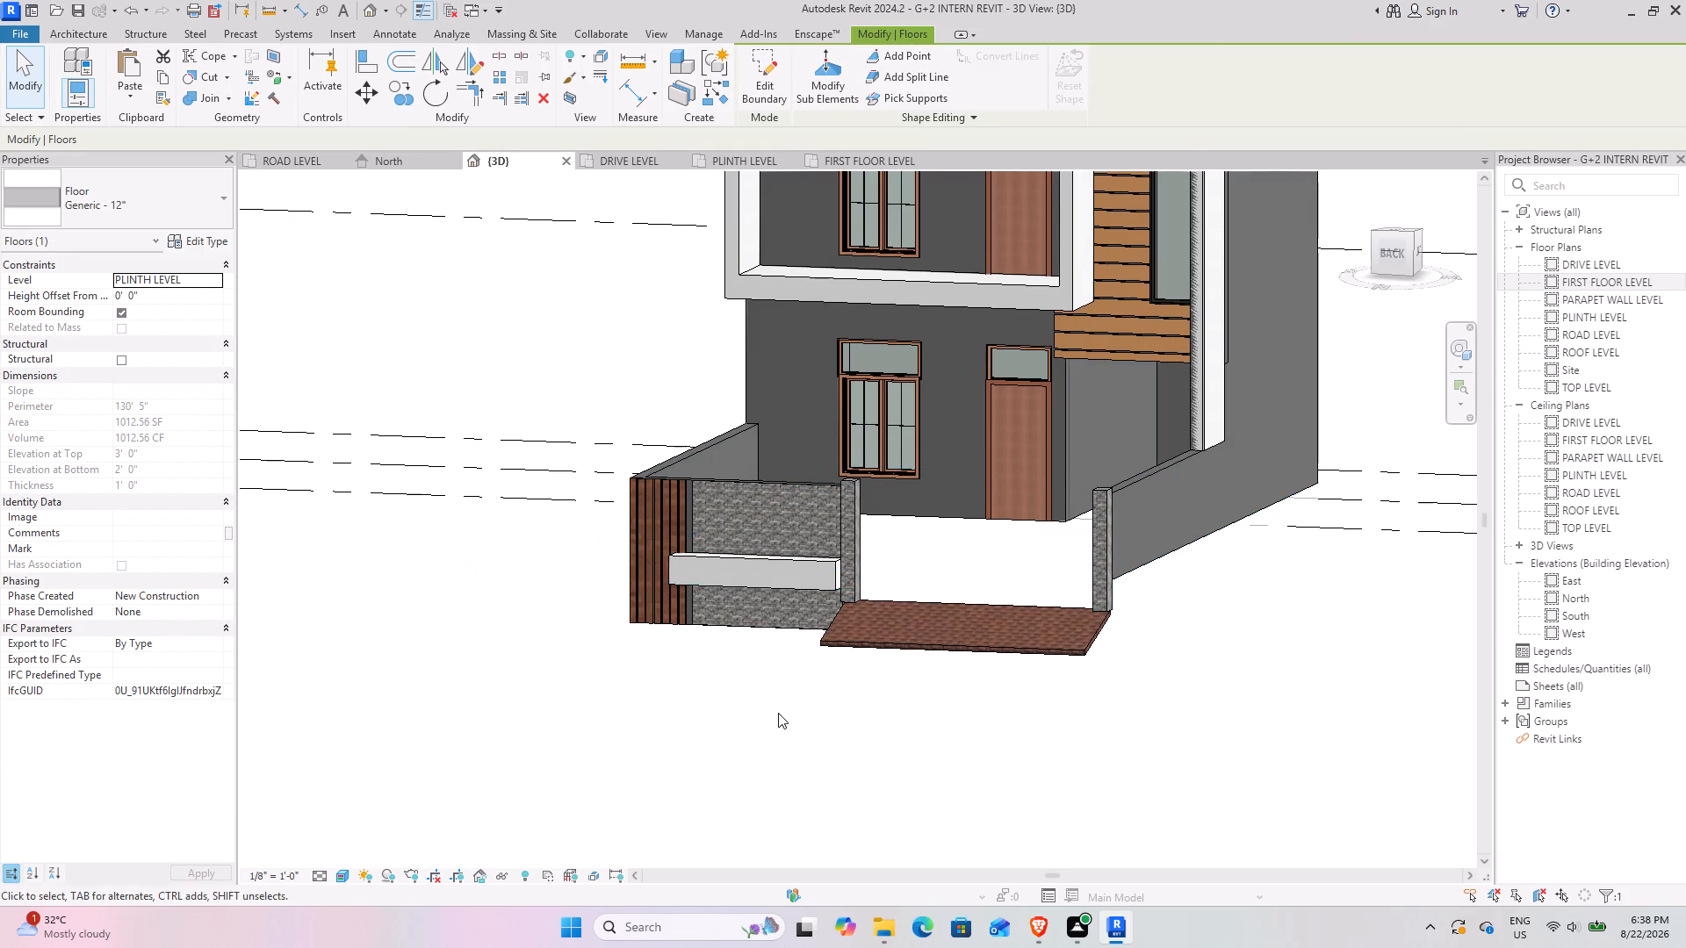
{"action": "middle_click_drag", "start_coordinate": [778, 713], "coordinate": [826, 652], "text": "shift"}
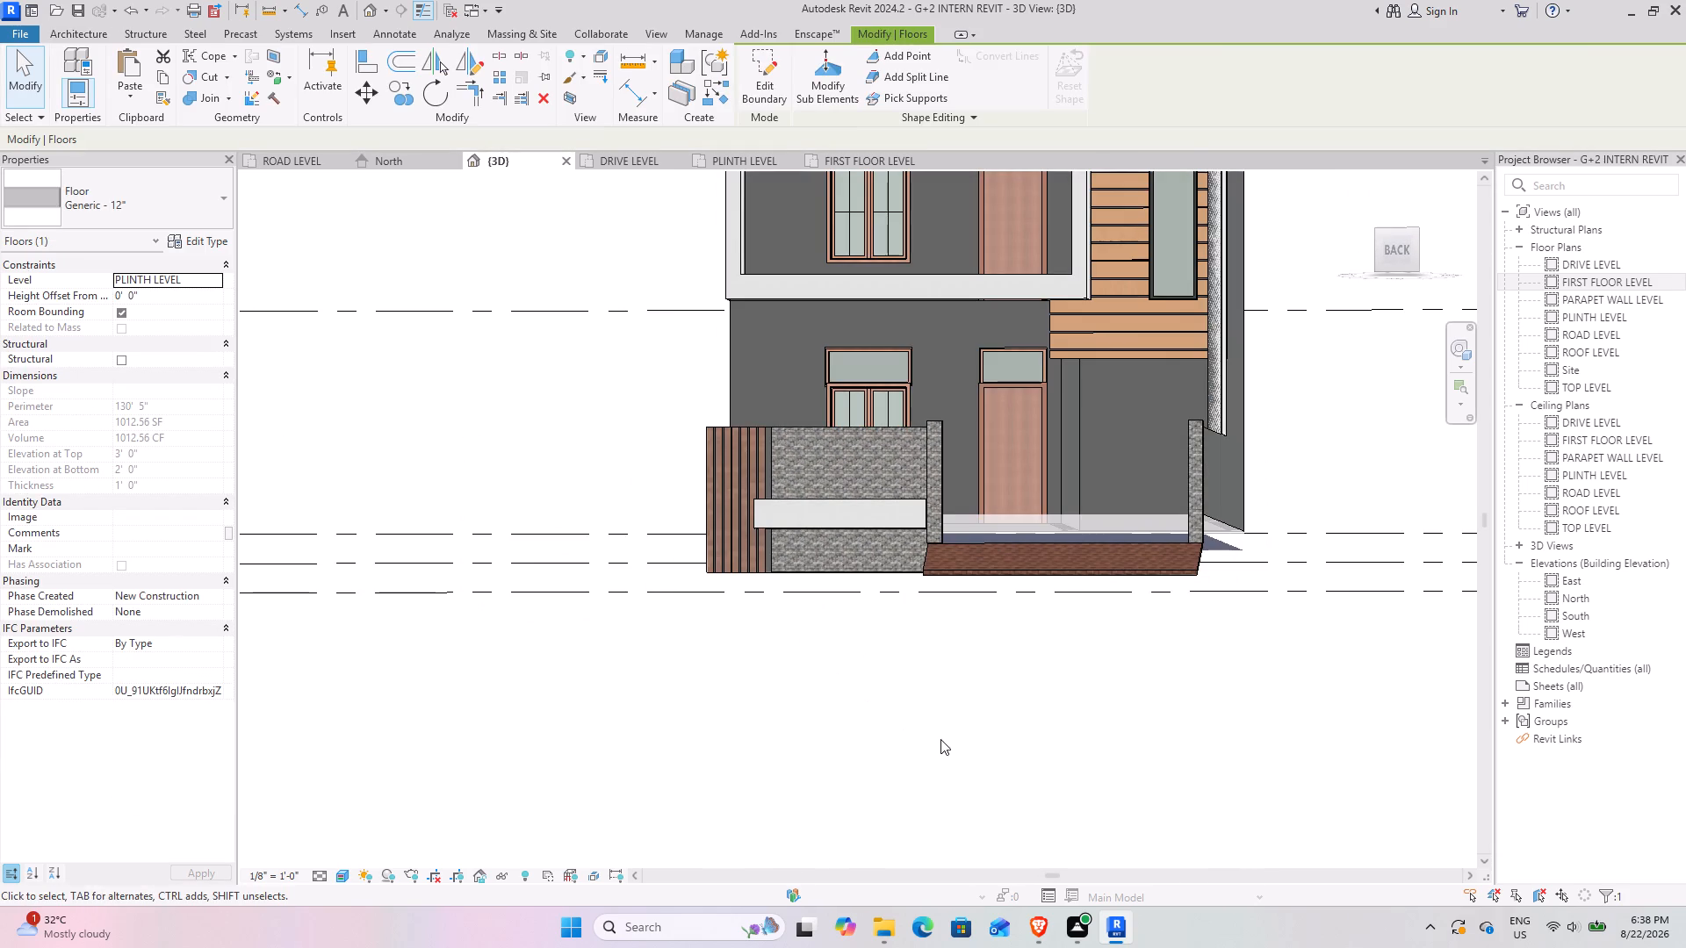
{"action": "middle_click_drag", "start_coordinate": [936, 739], "coordinate": [945, 756], "text": "shift"}
{"action": "left_click_drag", "start_coordinate": [1401, 235], "coordinate": [1406, 211]}
{"action": "scroll", "coordinate": [1012, 607], "scroll_direction": "up", "scroll_amount": 4}
{"action": "middle_click_drag", "start_coordinate": [1012, 606], "coordinate": [858, 635]}
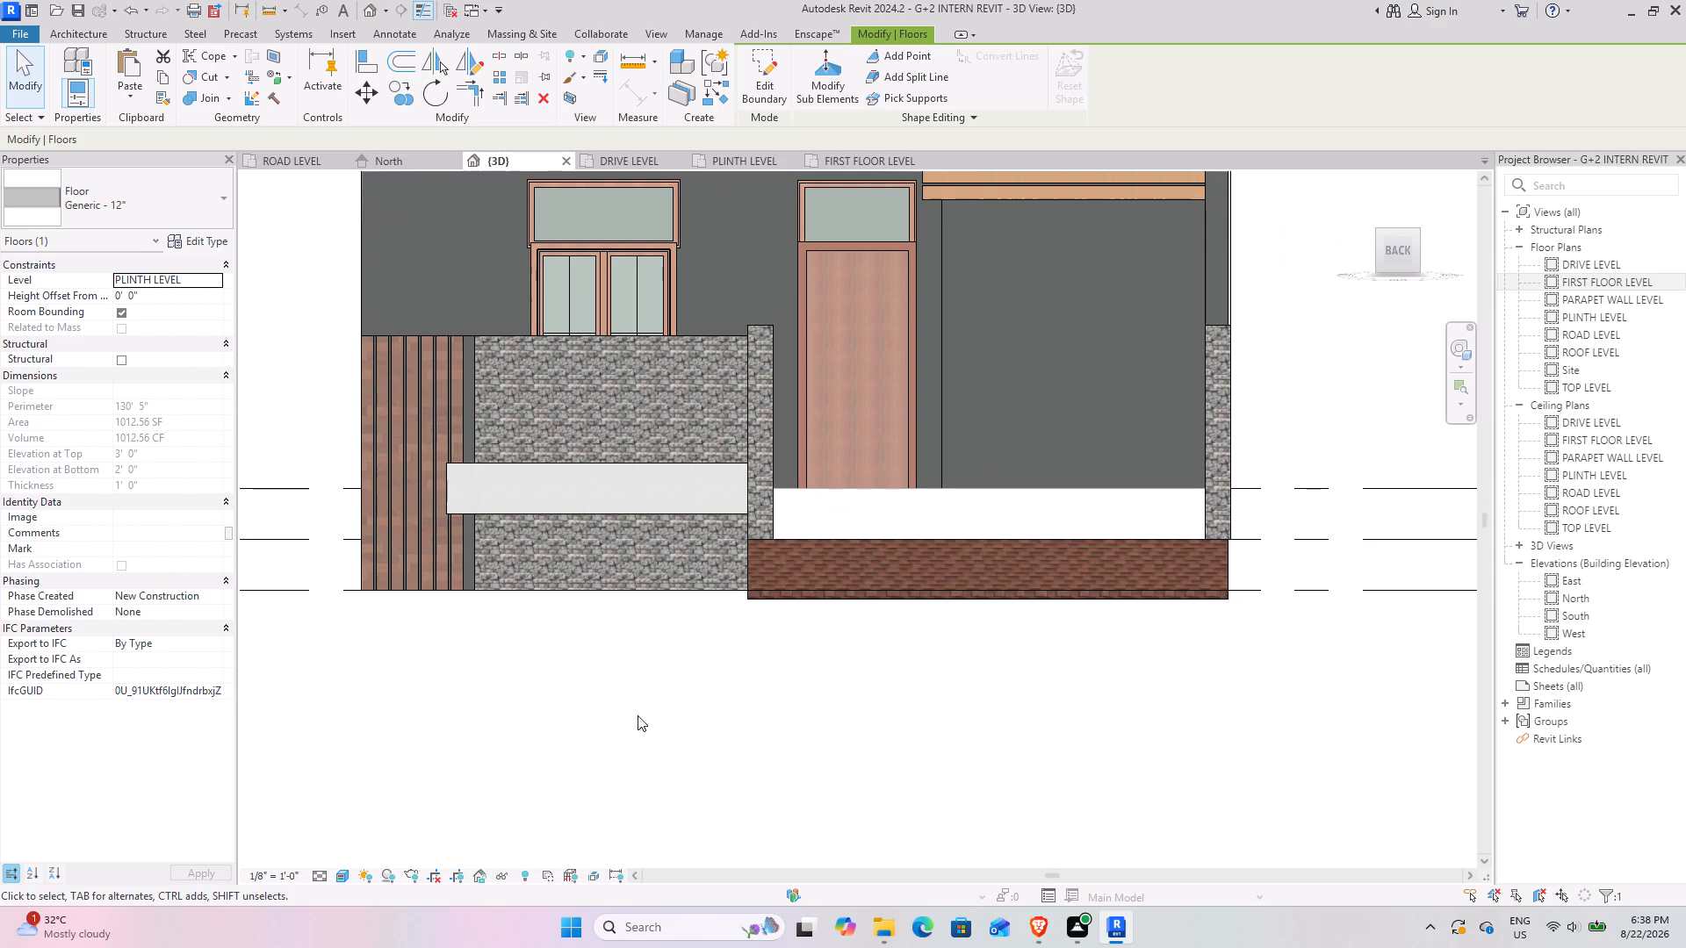
{"action": "left_click", "coordinate": [948, 743]}
{"action": "left_click", "coordinate": [978, 487]}
{"action": "scroll", "coordinate": [950, 736], "scroll_direction": "down", "scroll_amount": 5}
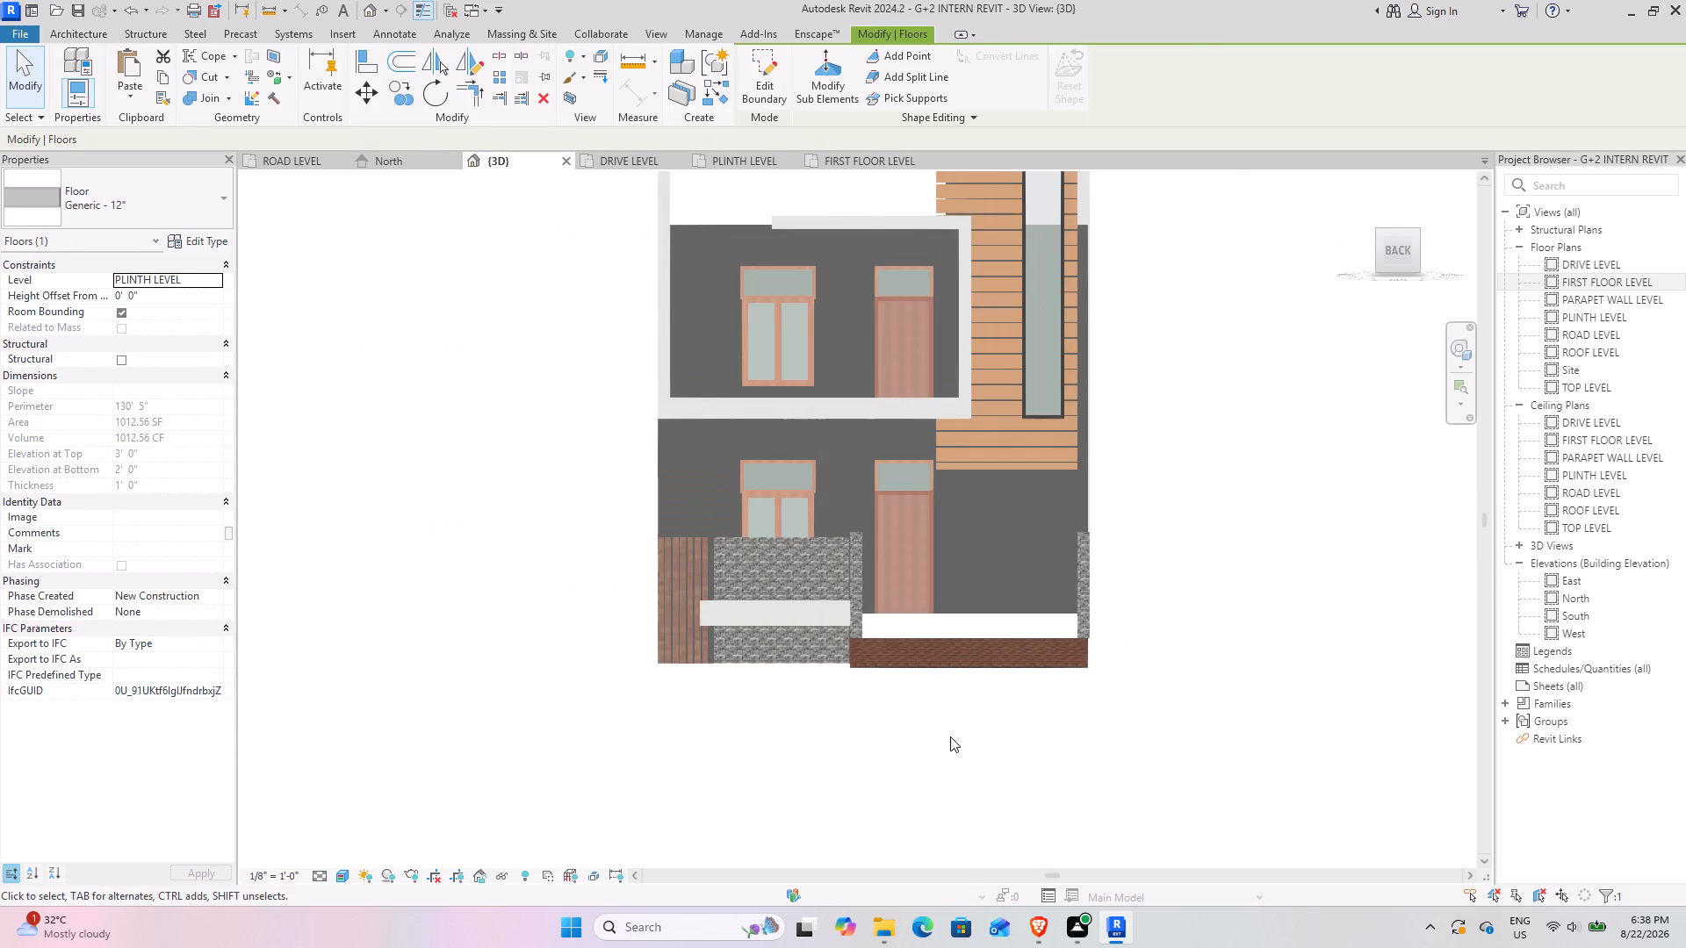
{"action": "middle_click_drag", "start_coordinate": [1275, 712], "coordinate": [866, 693]}
{"action": "middle_click_drag", "start_coordinate": [865, 688], "coordinate": [1685, 671]}
{"action": "scroll", "coordinate": [1021, 671], "scroll_direction": "down", "scroll_amount": 4}
{"action": "middle_click_drag", "start_coordinate": [1041, 675], "coordinate": [1446, 620]}
{"action": "middle_click_drag", "start_coordinate": [1219, 625], "coordinate": [1087, 625]}
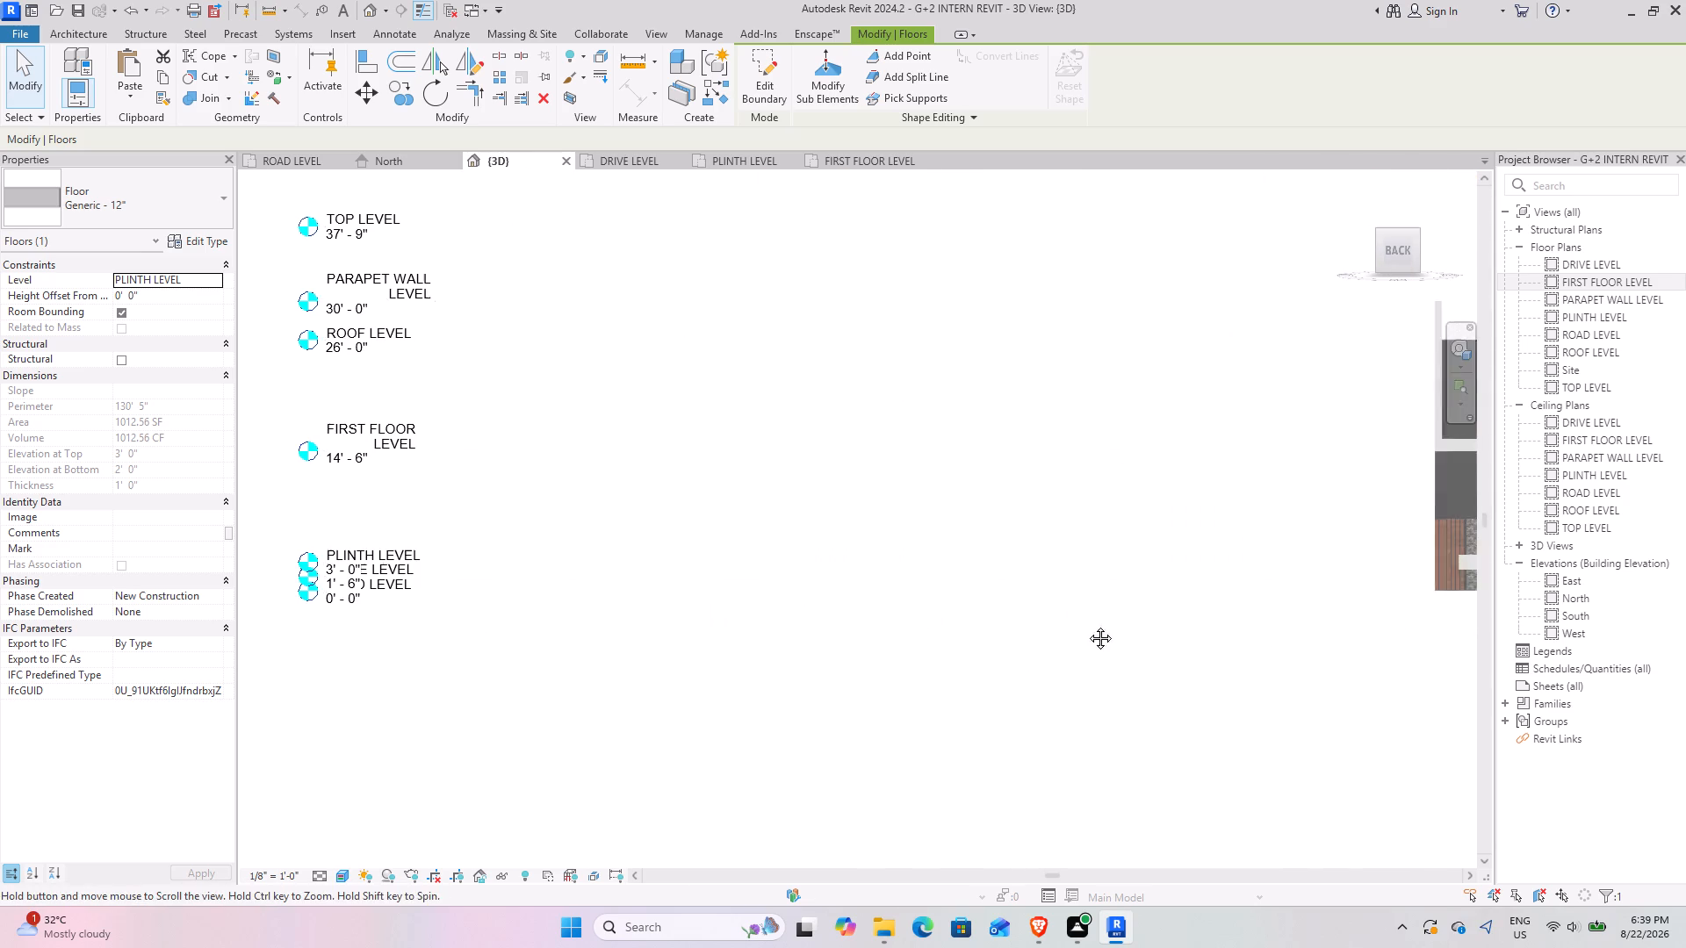
{"action": "middle_click_drag", "start_coordinate": [1087, 625], "coordinate": [591, 625]}
{"action": "scroll", "coordinate": [1015, 591], "scroll_direction": "up", "scroll_amount": 4}
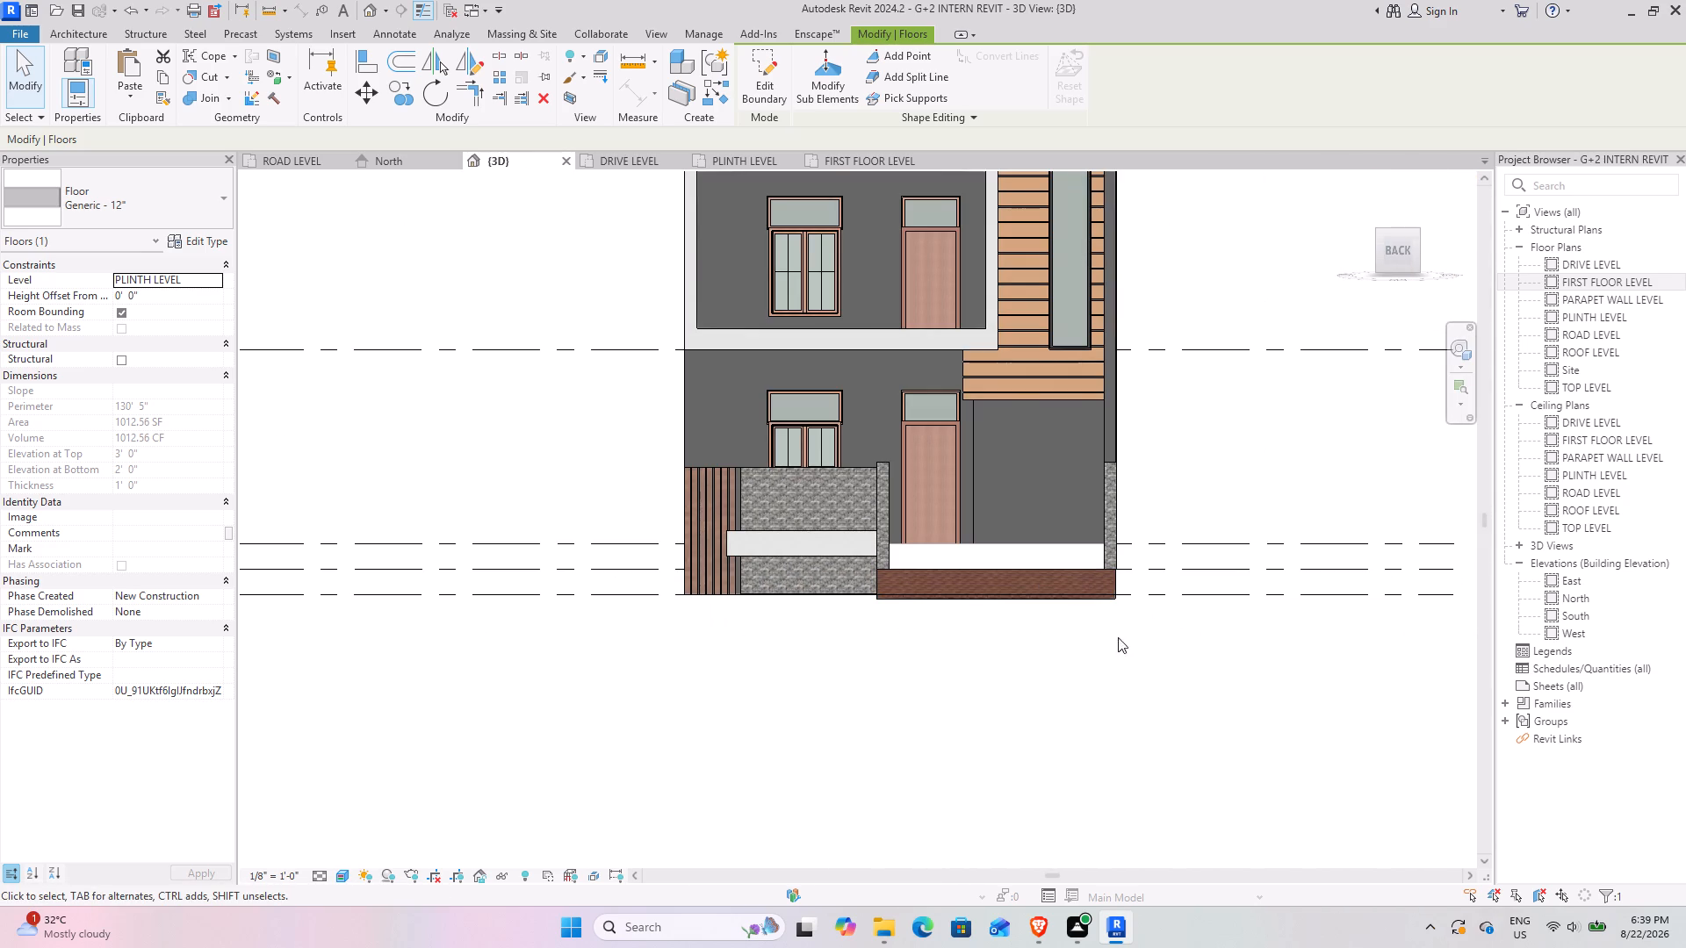
{"action": "left_click", "coordinate": [858, 680]}
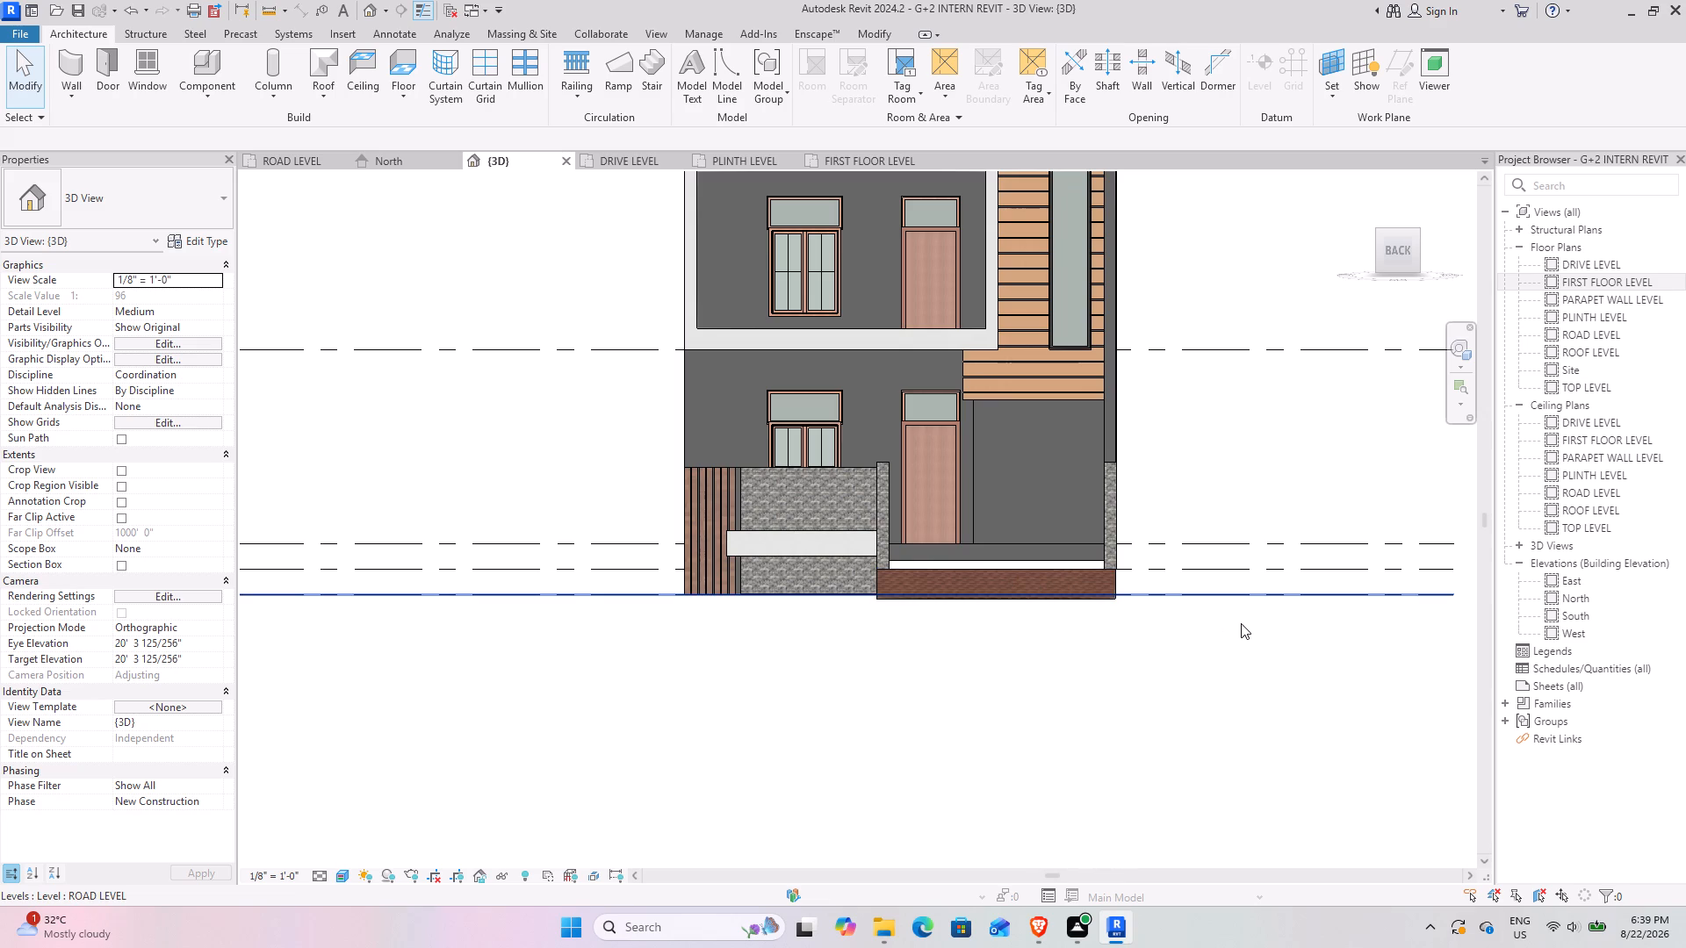
Change the Generic - 12" floor's level constraint to DRIVE LEVEL in the Back view.
{"action": "middle_click_drag", "start_coordinate": [1225, 623], "coordinate": [1106, 633]}
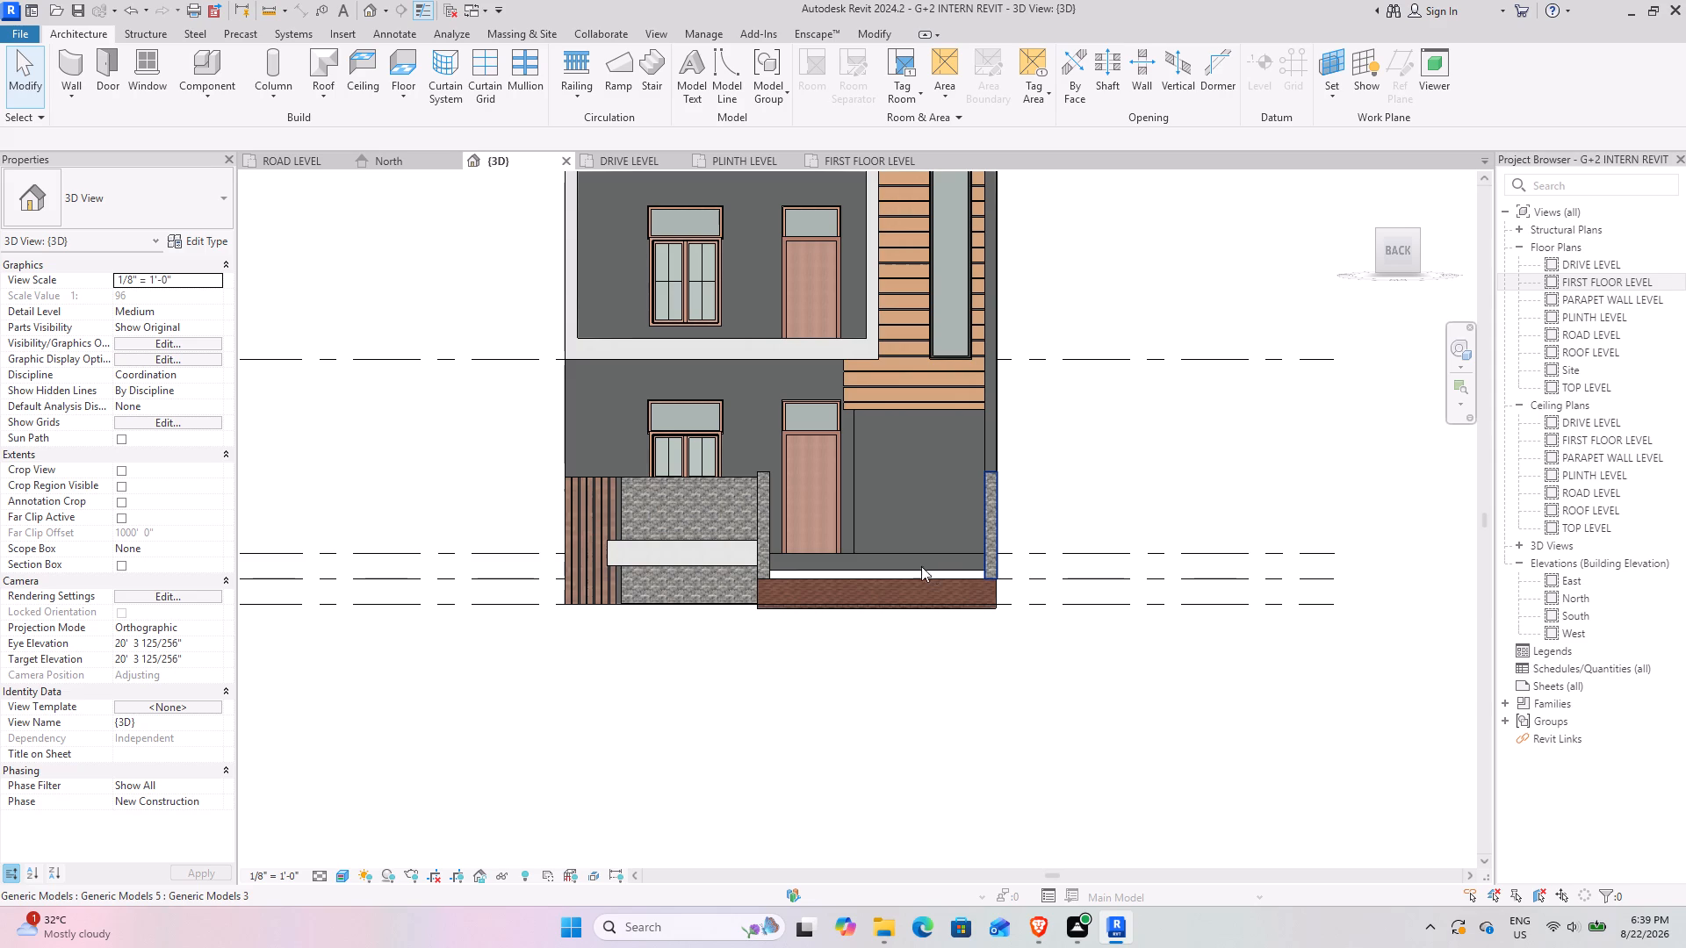
{"action": "left_click", "coordinate": [826, 564]}
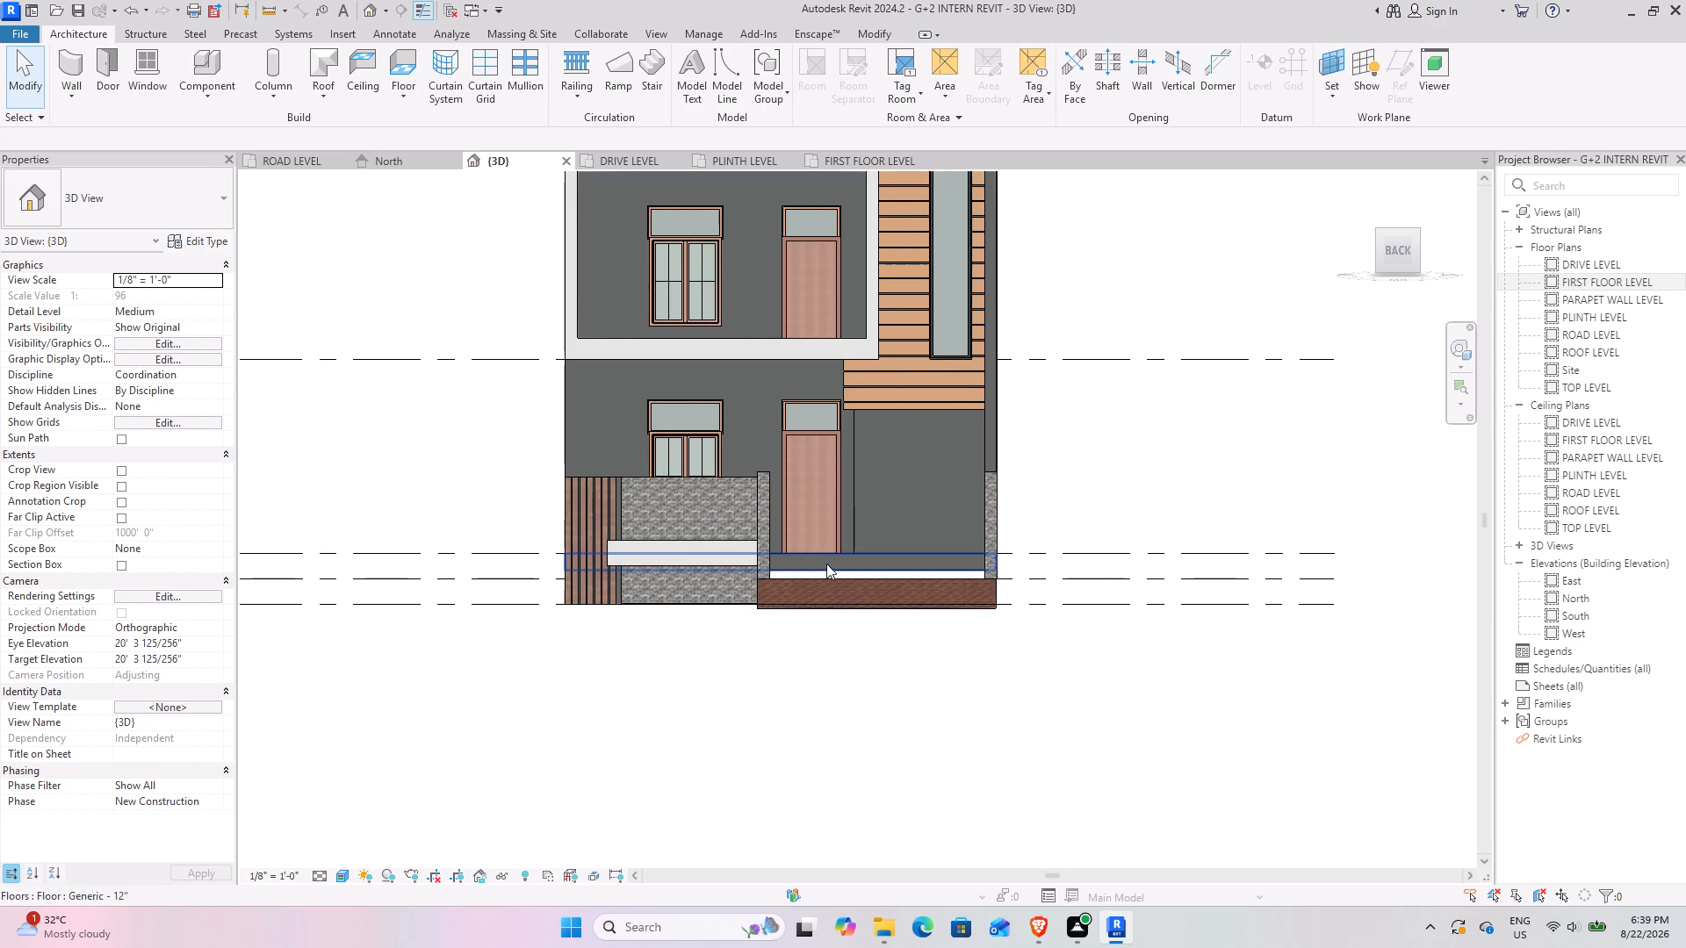
{"action": "left_click", "coordinate": [213, 284]}
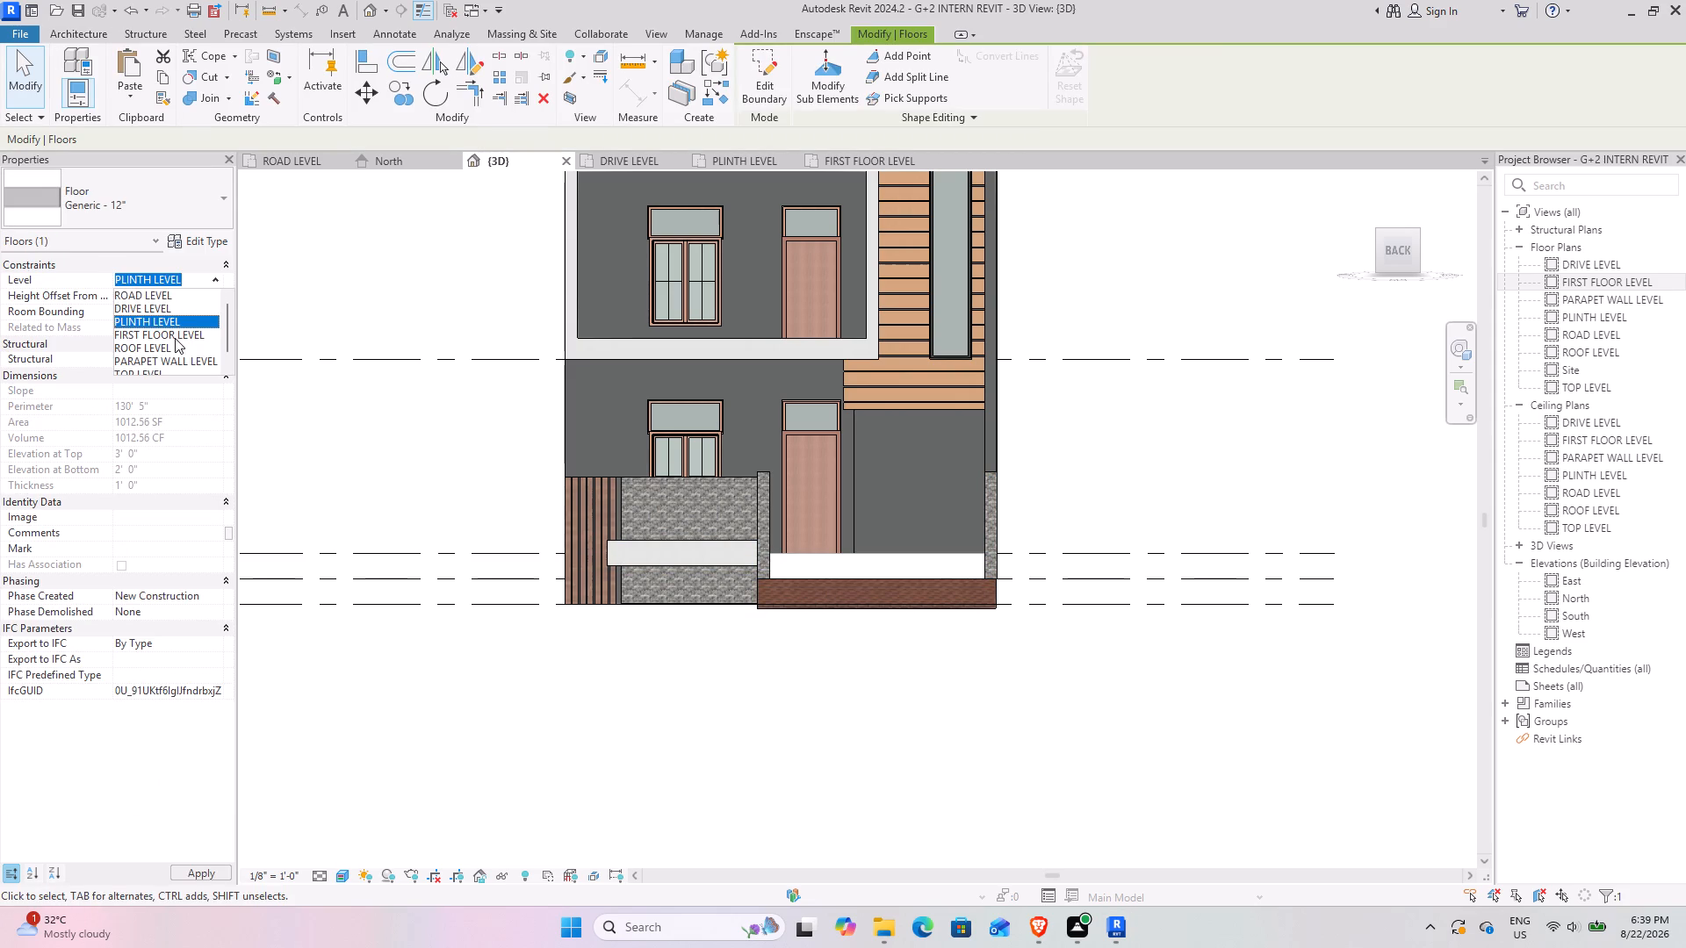
{"action": "scroll", "coordinate": [173, 338], "scroll_direction": "down", "scroll_amount": 3}
{"action": "scroll", "coordinate": [162, 323], "scroll_direction": "up", "scroll_amount": 2}
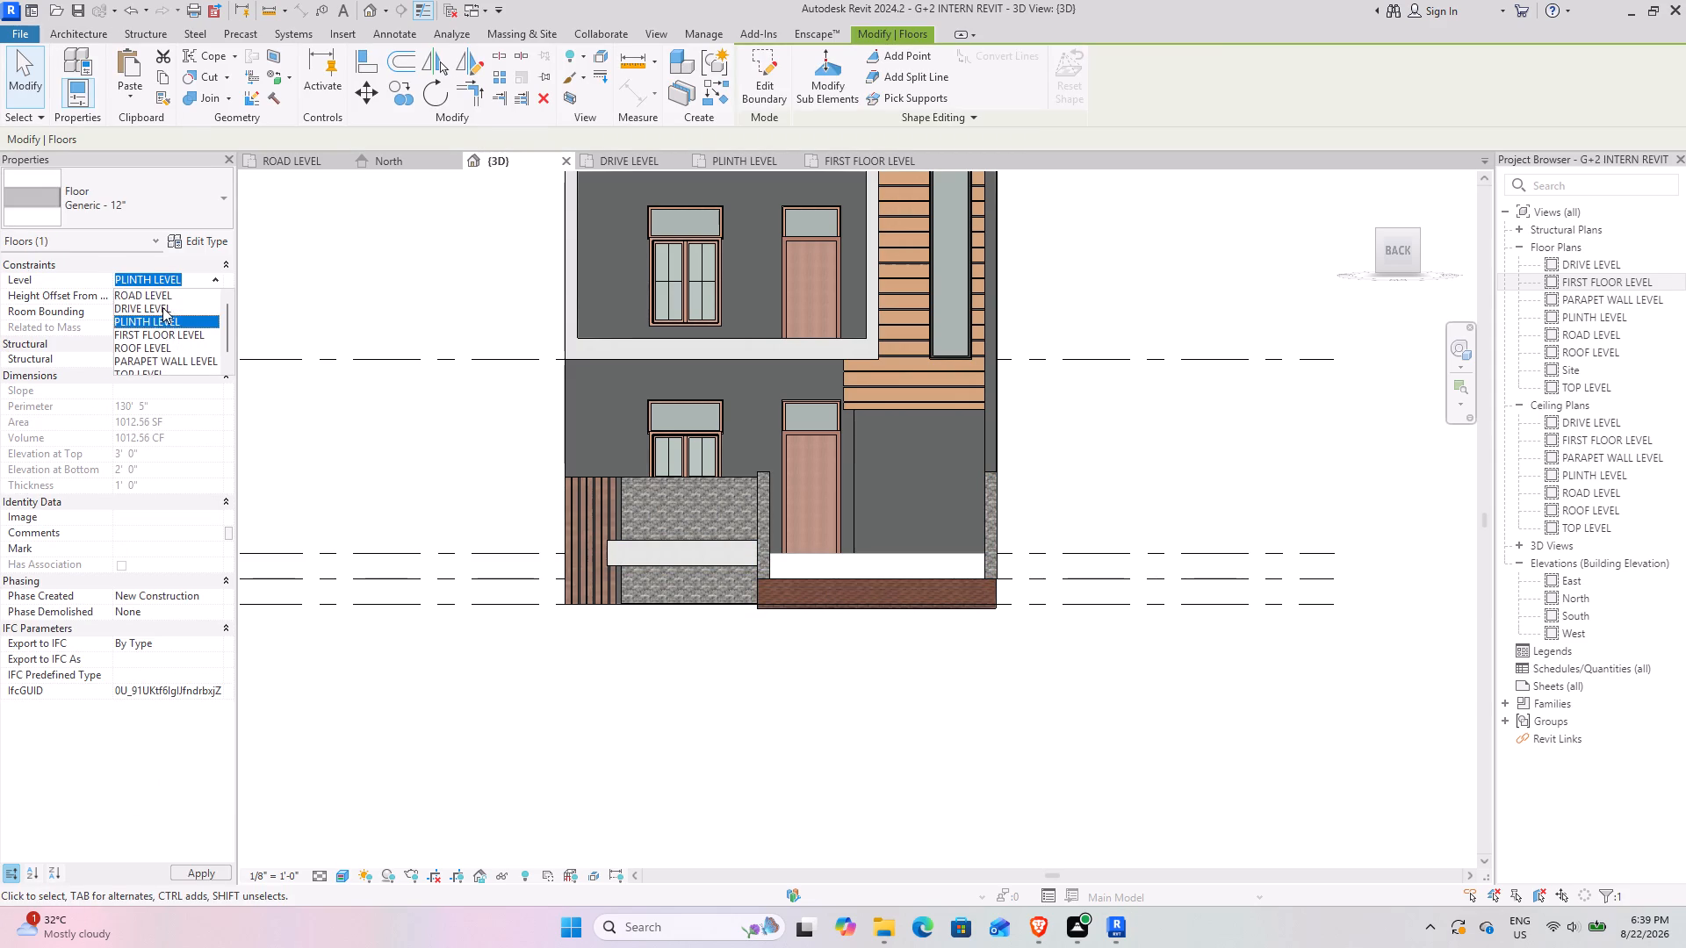
{"action": "left_click", "coordinate": [162, 307]}
{"action": "left_click", "coordinate": [1009, 722]}
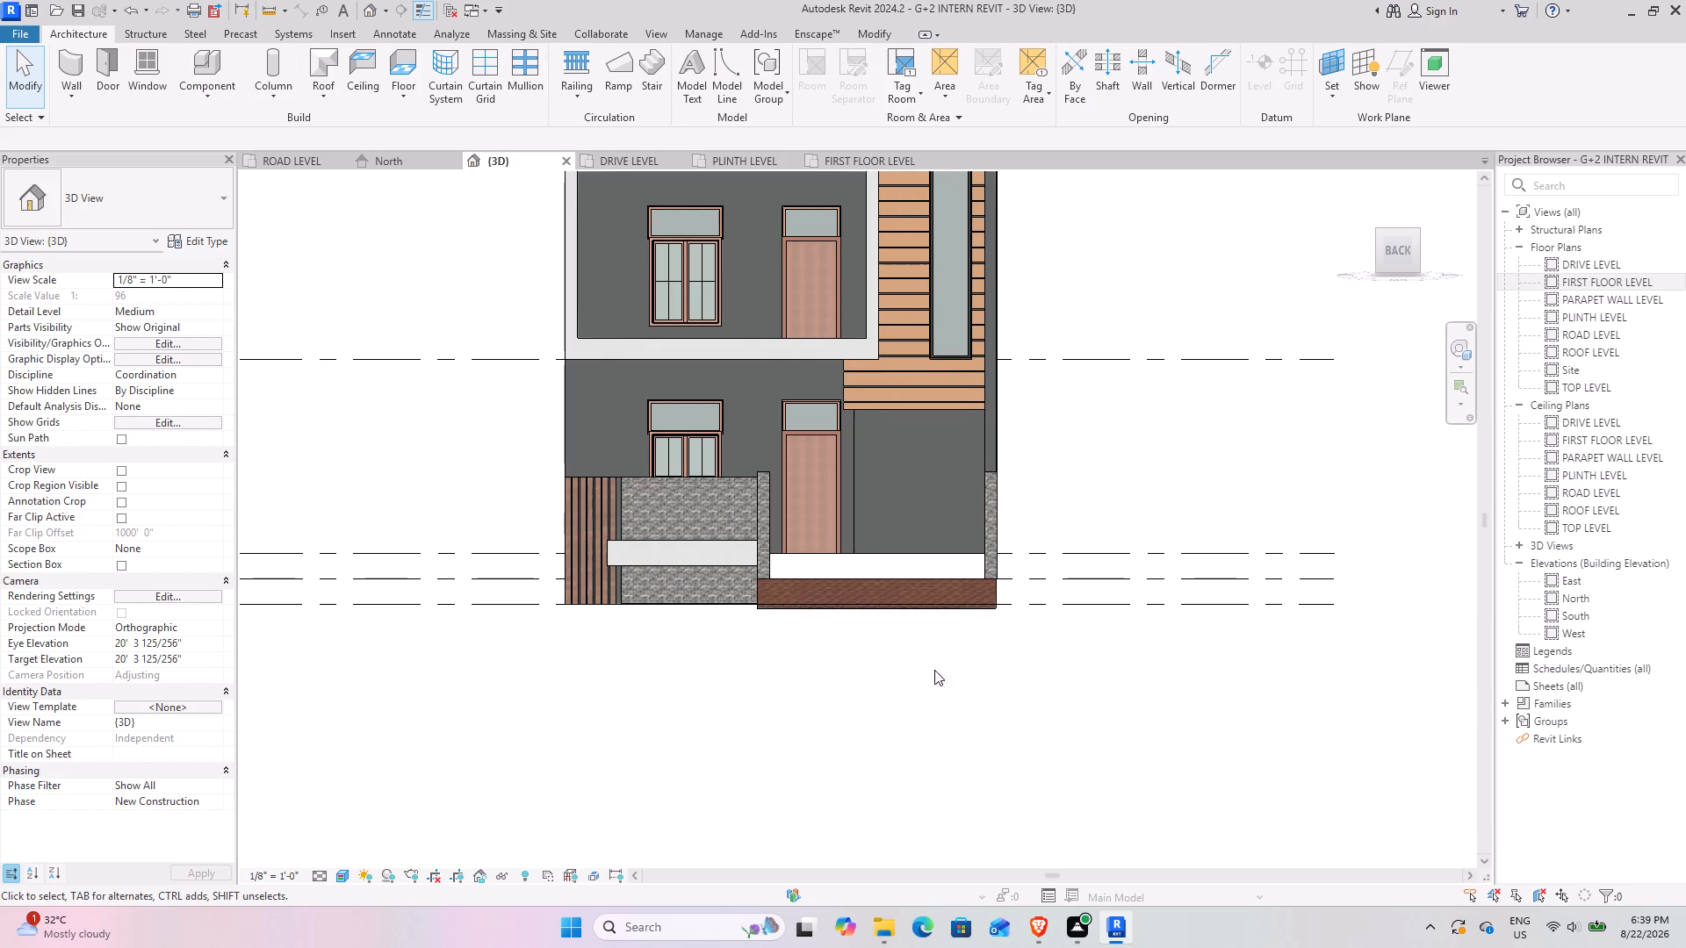
{"action": "left_click", "coordinate": [1085, 644]}
{"action": "scroll", "coordinate": [813, 533], "scroll_direction": "up", "scroll_amount": 3}
{"action": "scroll", "coordinate": [862, 584], "scroll_direction": "down", "scroll_amount": 4}
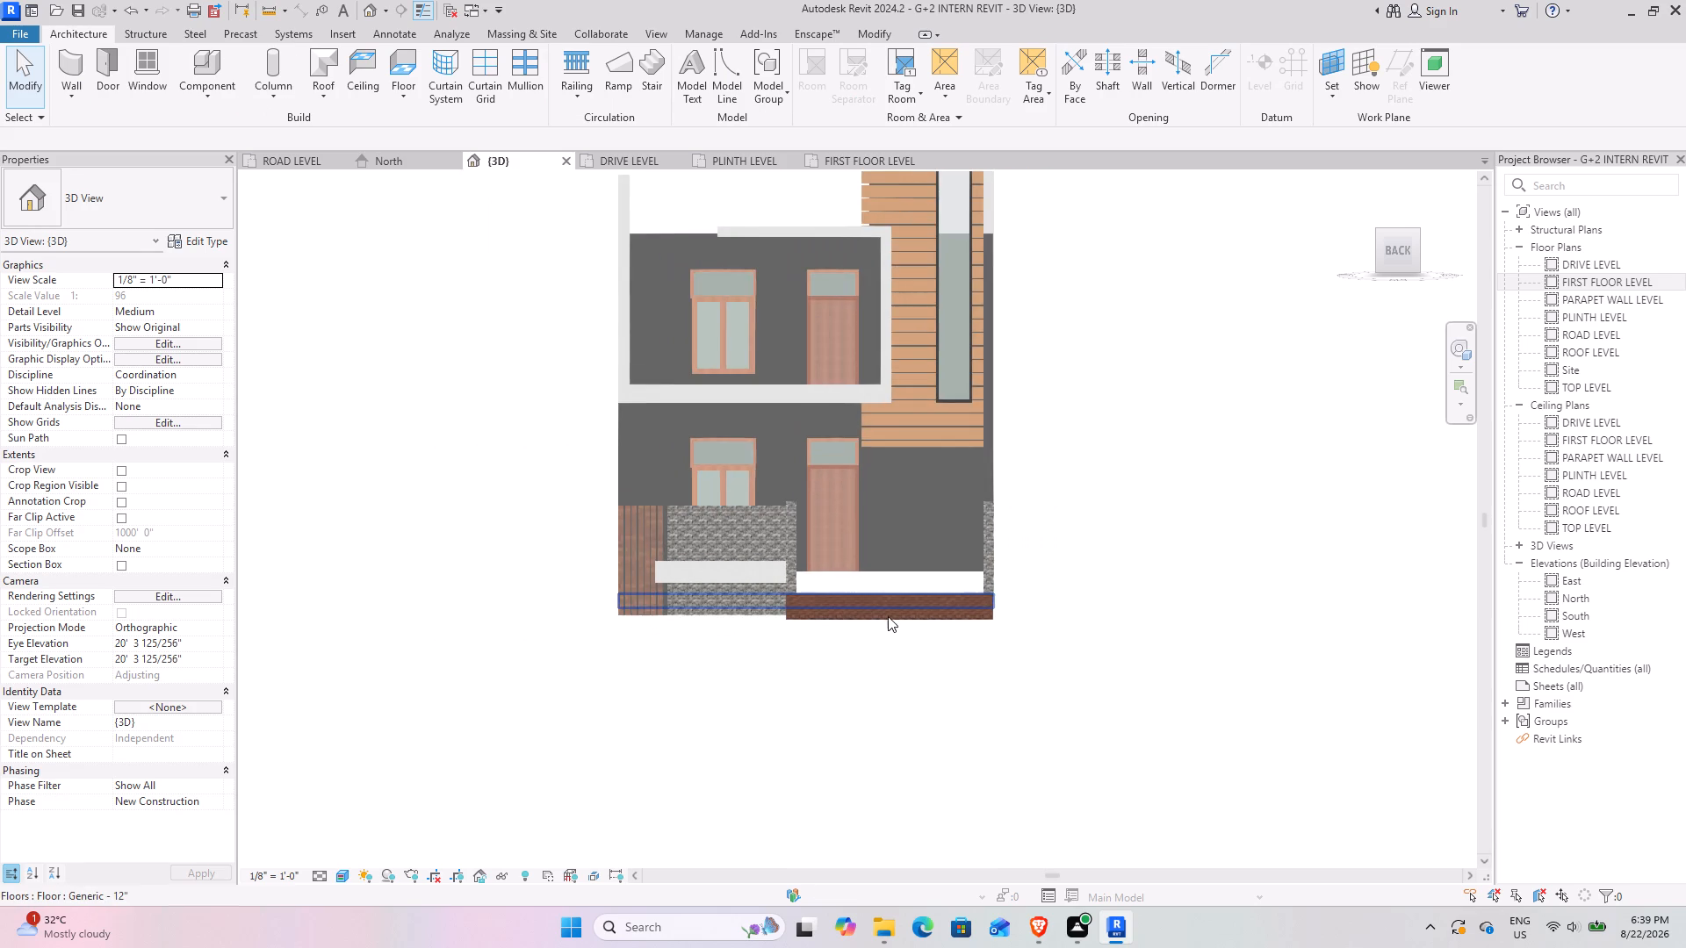
Inspect the lowered floor slab from the front, underside and side, checking how it meets the ramp, compound walls and house walls.
{"action": "middle_click_drag", "start_coordinate": [892, 621], "coordinate": [859, 705], "text": "shift"}
{"action": "left_click", "coordinate": [1081, 736]}
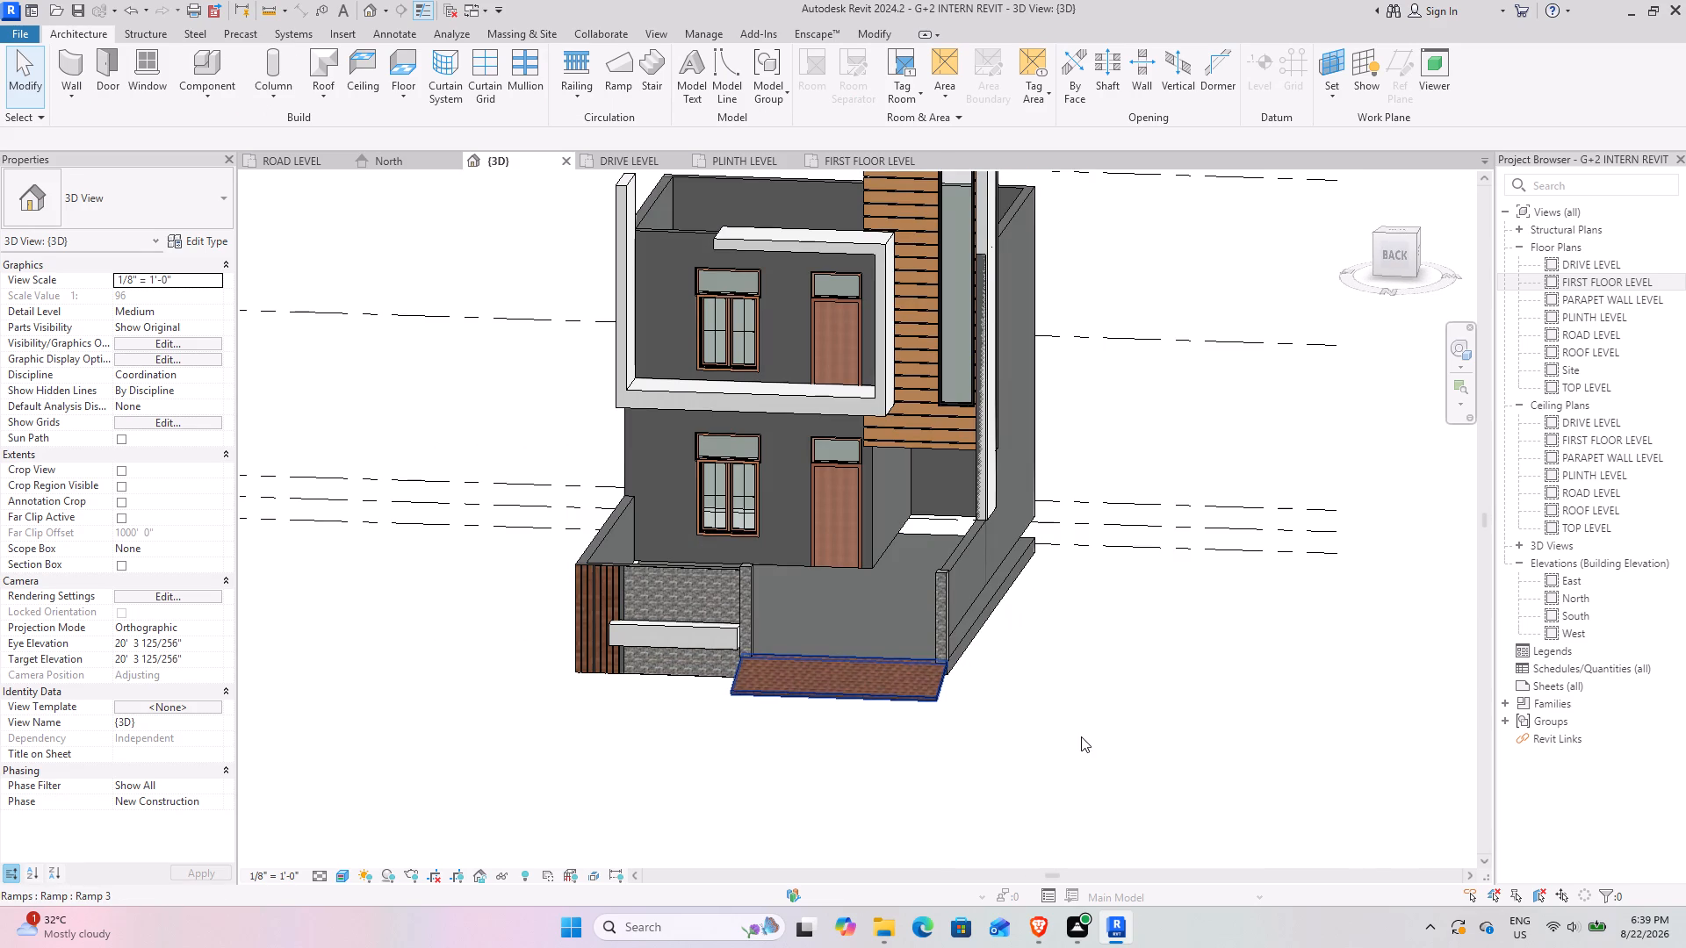
{"action": "middle_click_drag", "start_coordinate": [1054, 727], "coordinate": [1040, 636], "text": "shift"}
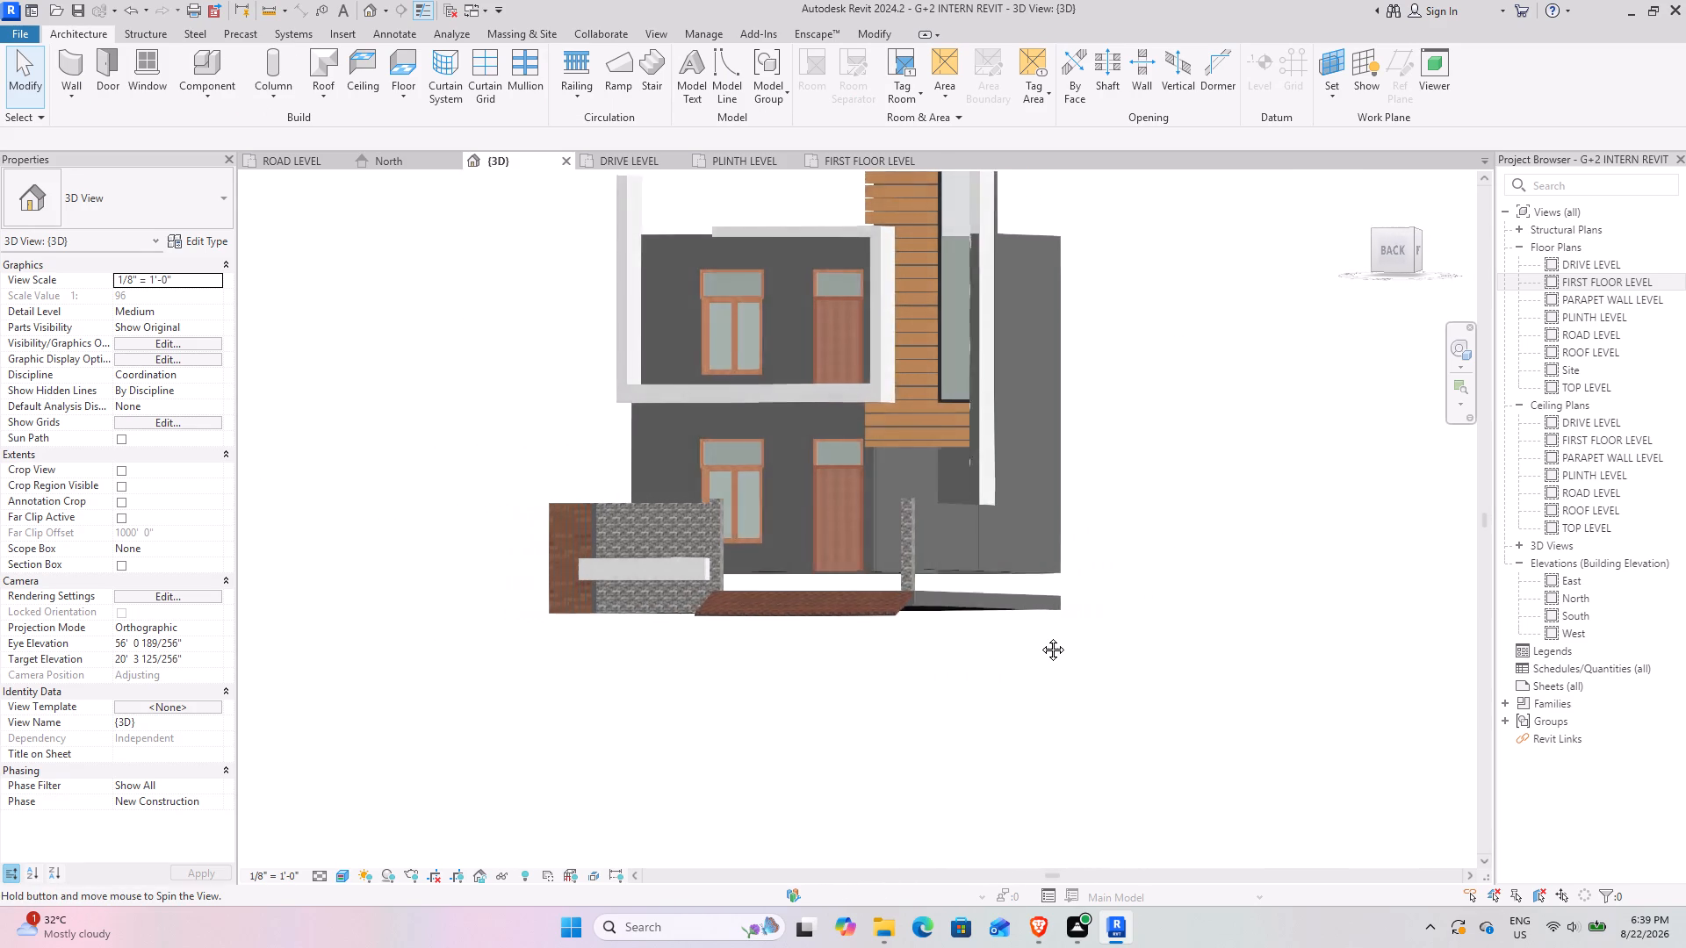
{"action": "middle_click_drag", "start_coordinate": [1040, 636], "coordinate": [1045, 660], "text": "shift"}
{"action": "middle_click_drag", "start_coordinate": [881, 680], "coordinate": [811, 652], "text": "shift"}
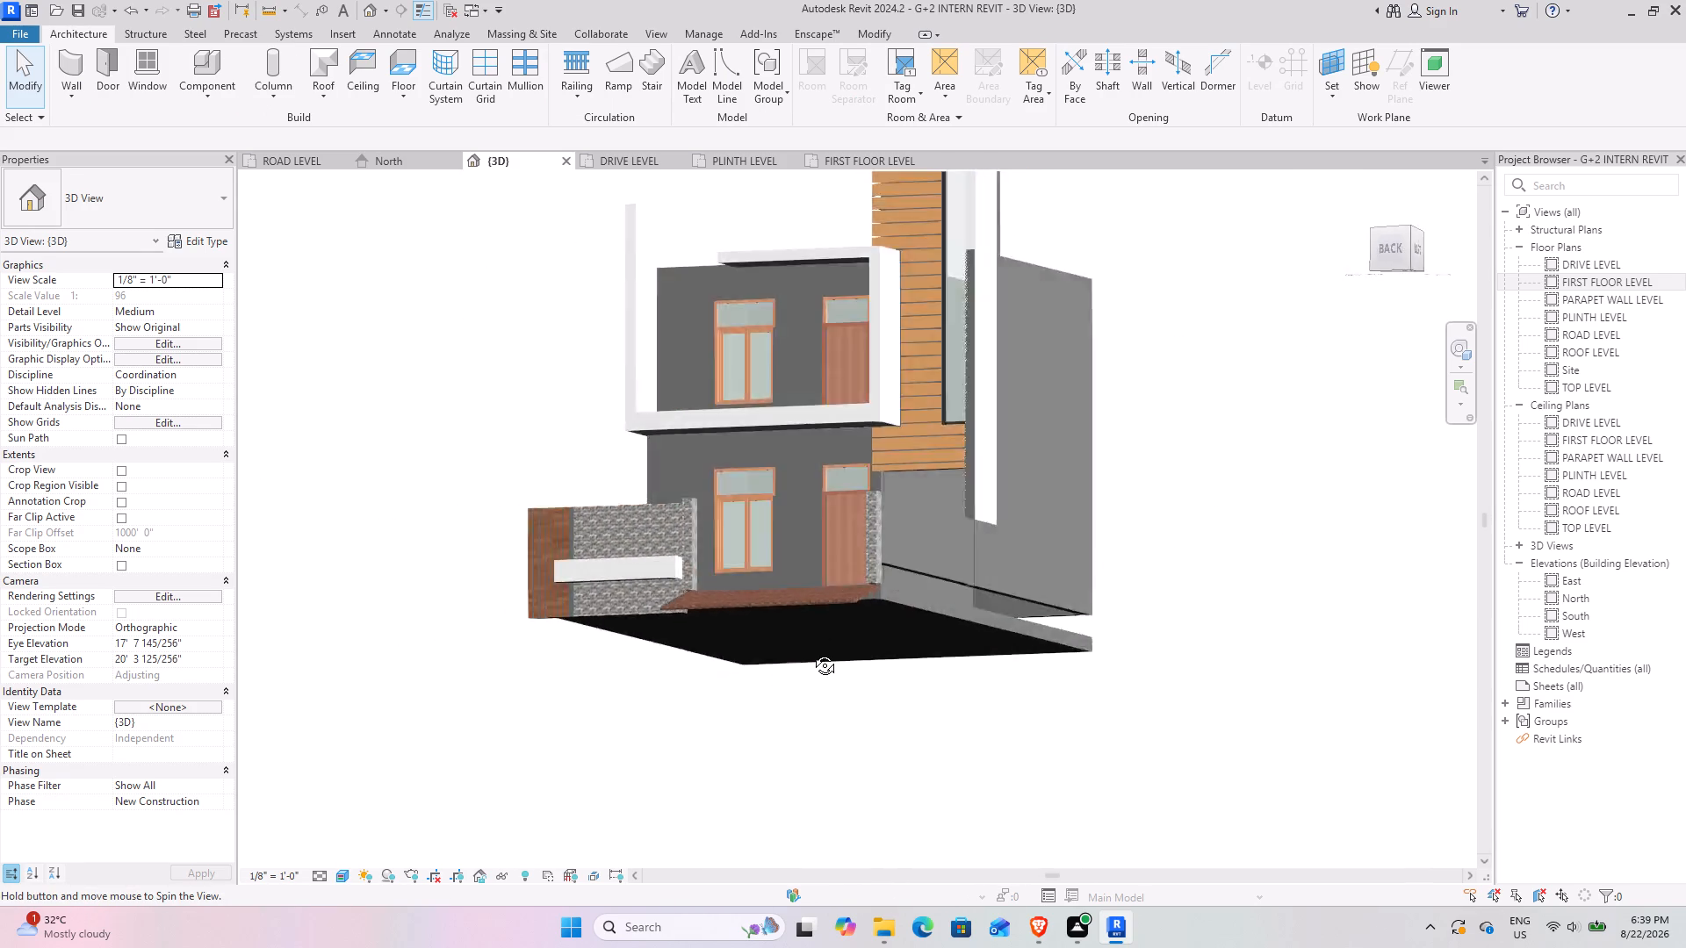
{"action": "middle_click_drag", "start_coordinate": [811, 652], "coordinate": [731, 710], "text": "shift"}
{"action": "middle_click_drag", "start_coordinate": [759, 728], "coordinate": [860, 822], "text": "shift"}
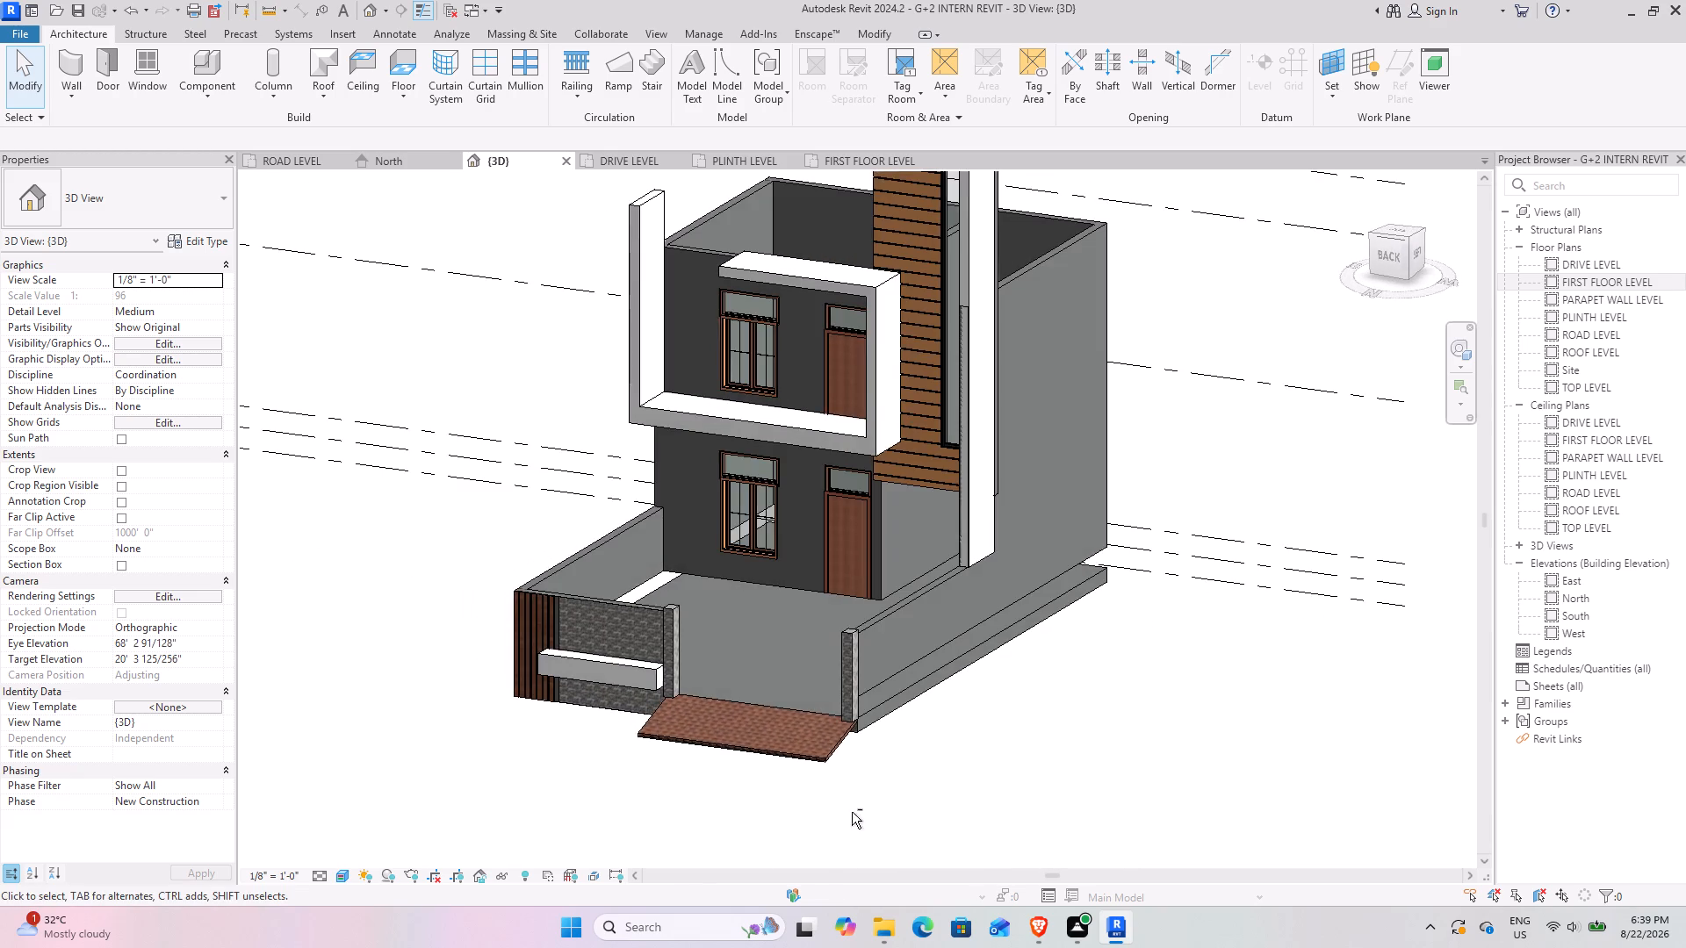
{"action": "middle_click_drag", "start_coordinate": [877, 822], "coordinate": [1013, 864], "text": "shift"}
{"action": "middle_click_drag", "start_coordinate": [1006, 863], "coordinate": [906, 761], "text": "shift"}
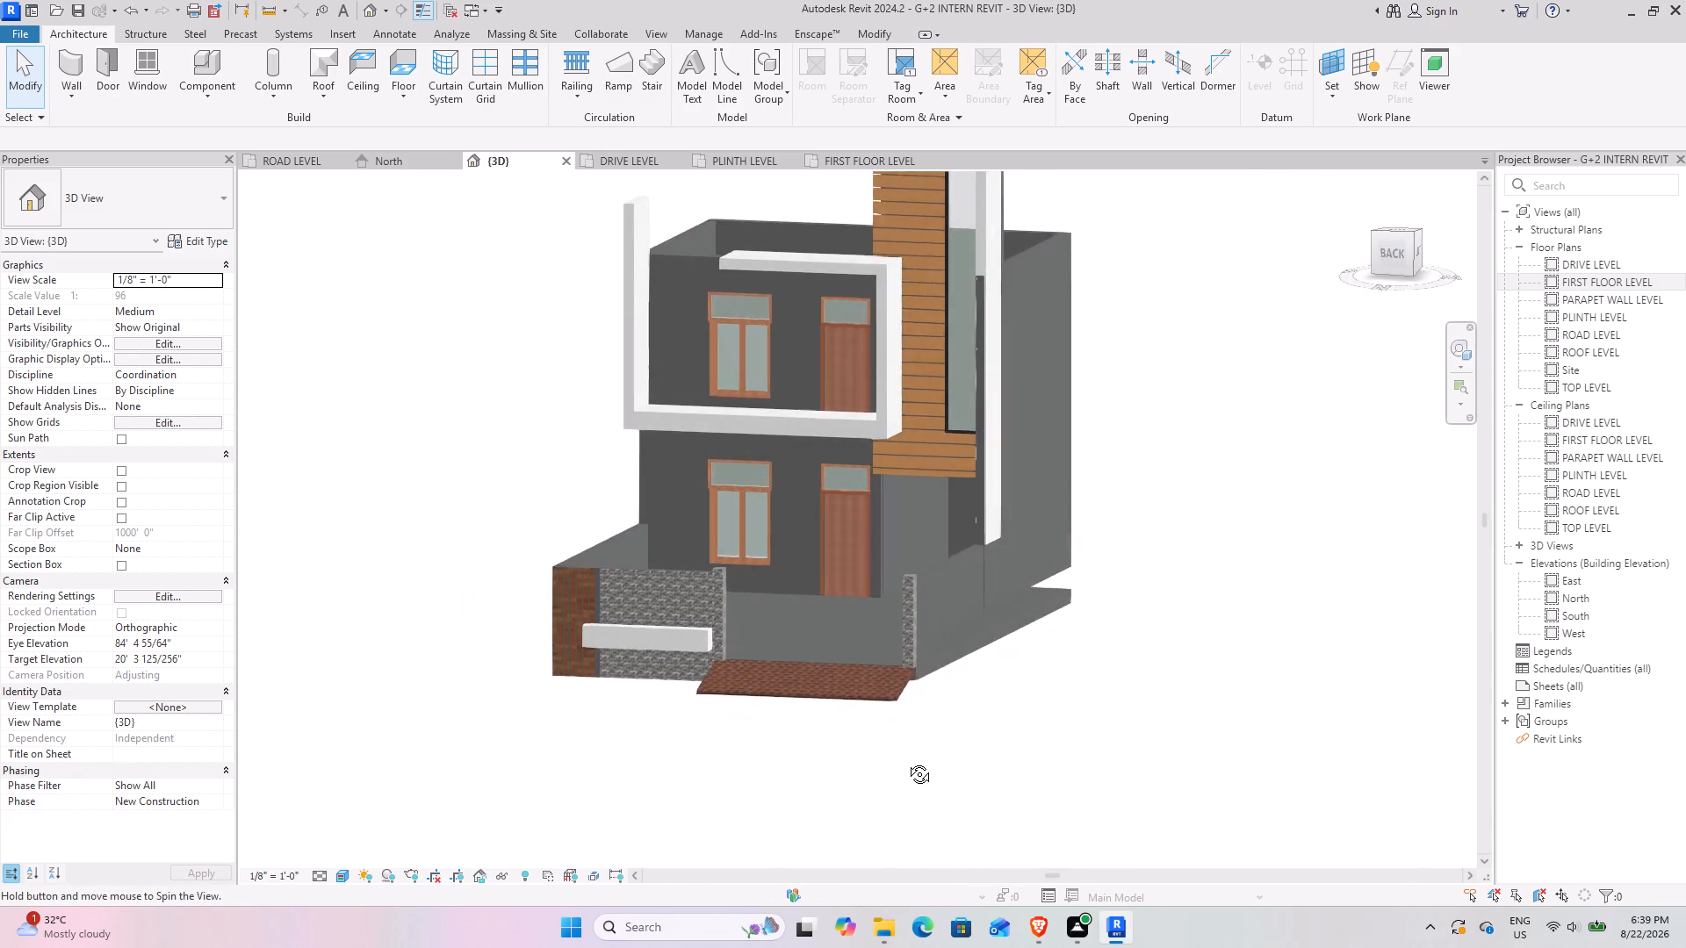
{"action": "middle_click_drag", "start_coordinate": [906, 761], "coordinate": [918, 766], "text": "shift"}
{"action": "middle_click_drag", "start_coordinate": [908, 767], "coordinate": [998, 786], "text": "shift"}
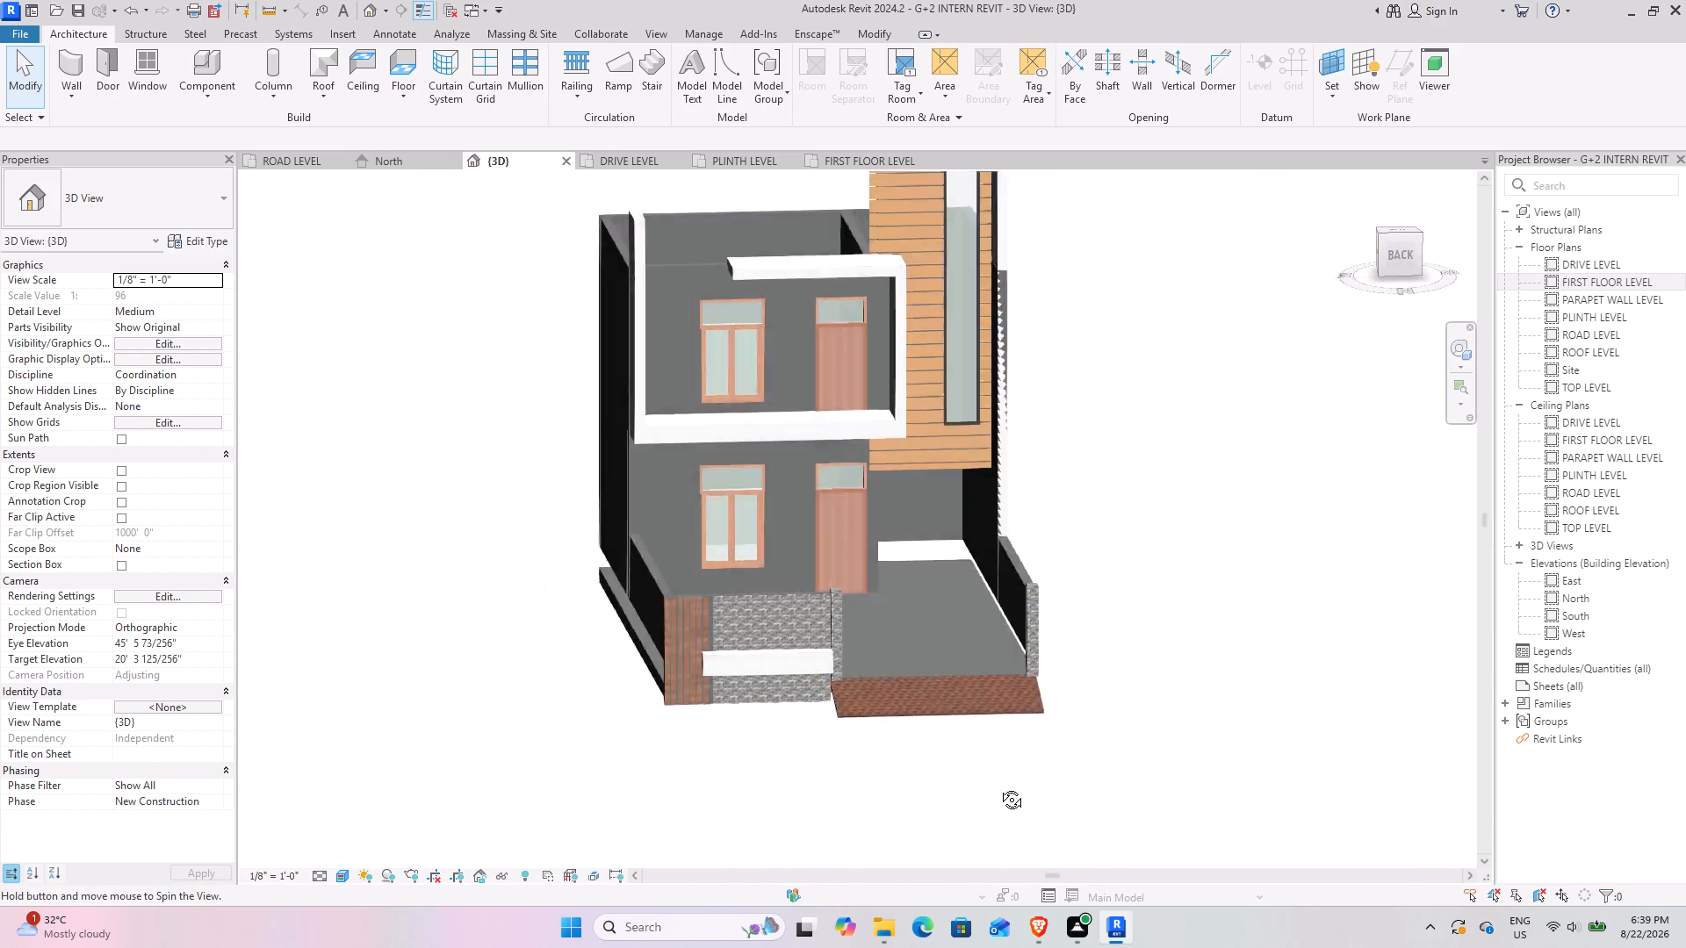
{"action": "middle_click_drag", "start_coordinate": [998, 786], "coordinate": [839, 765], "text": "shift"}
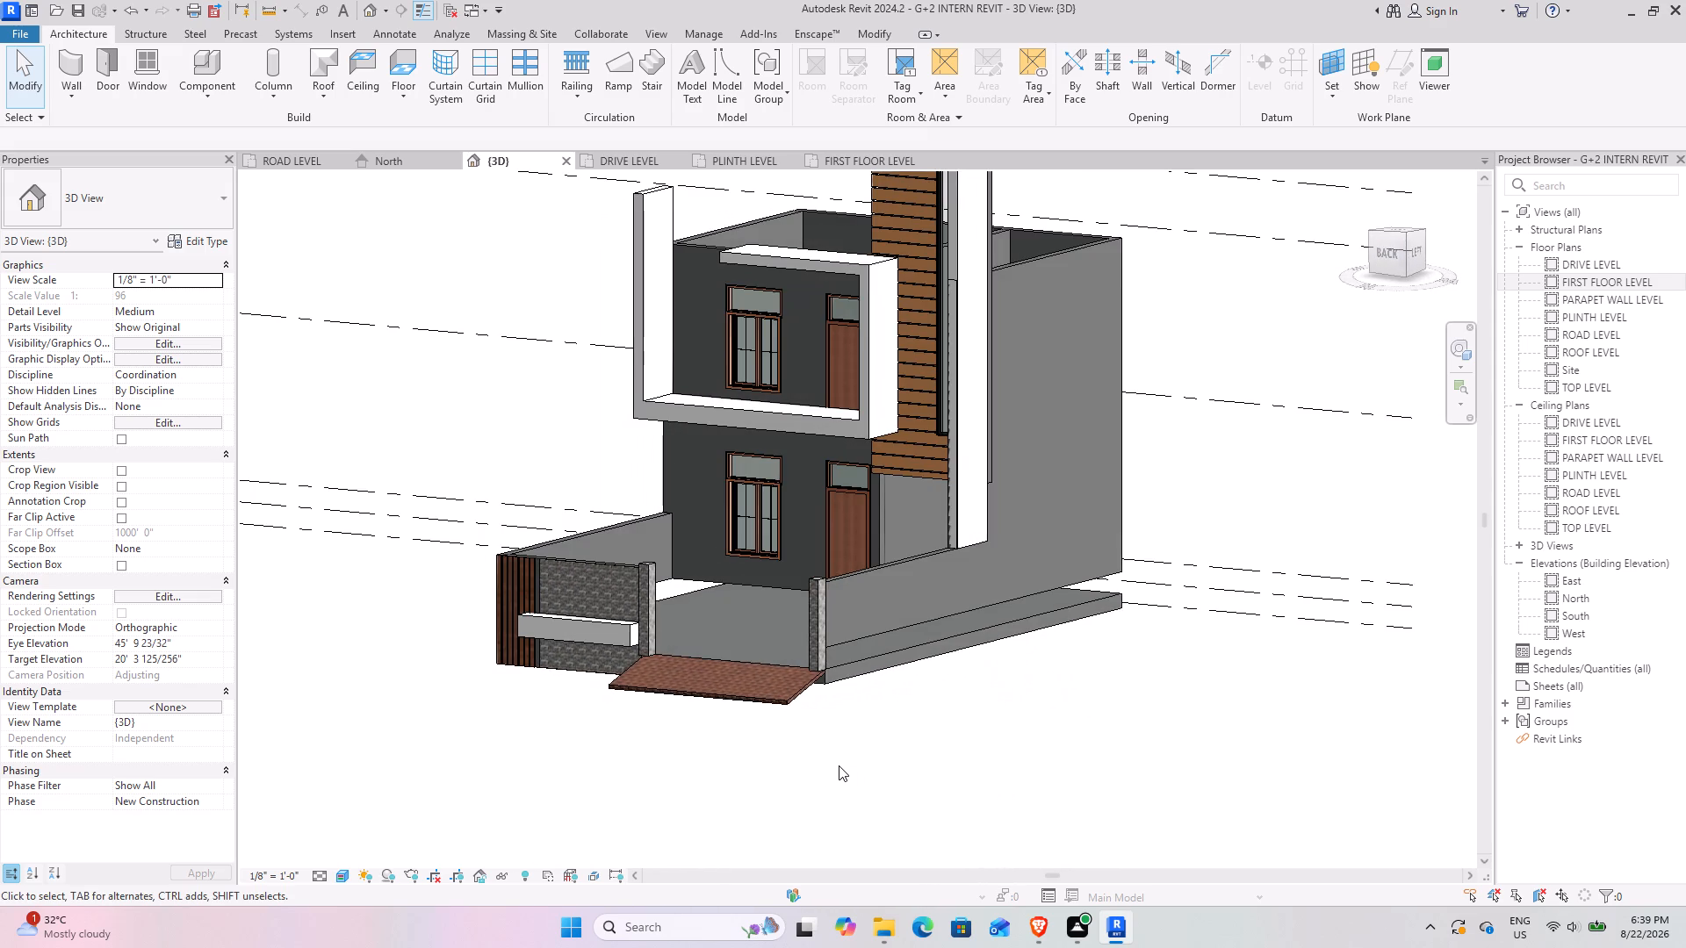
{"action": "middle_click_drag", "start_coordinate": [848, 763], "coordinate": [855, 761], "text": "shift"}
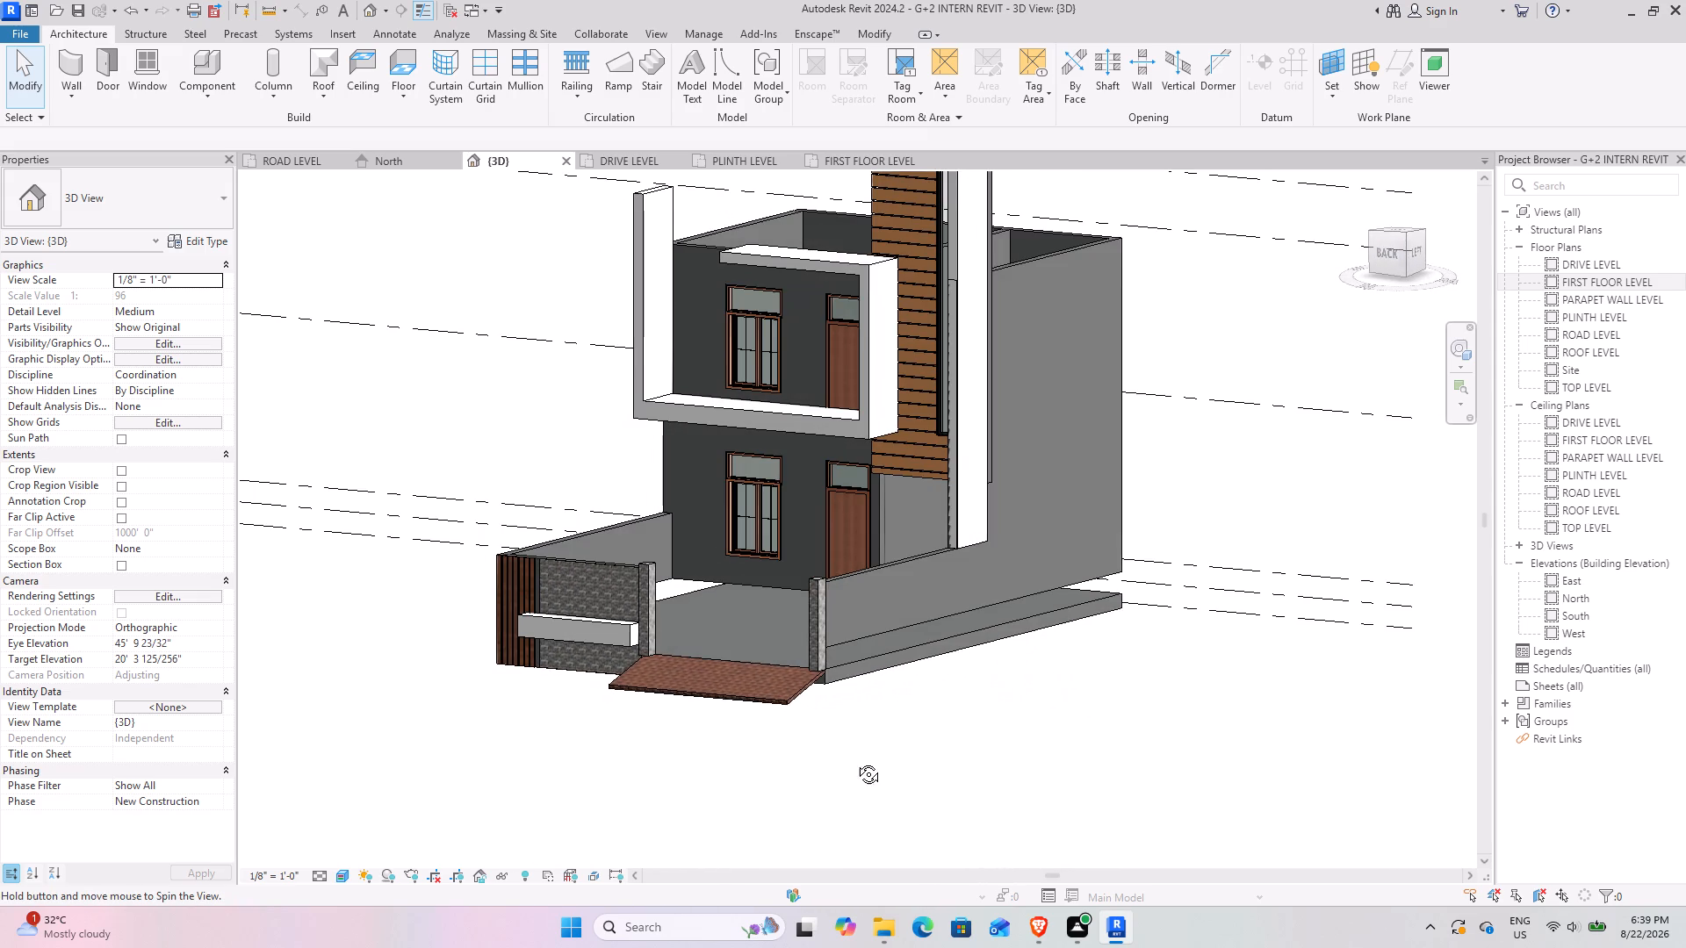
{"action": "middle_click_drag", "start_coordinate": [855, 761], "coordinate": [962, 714], "text": "shift"}
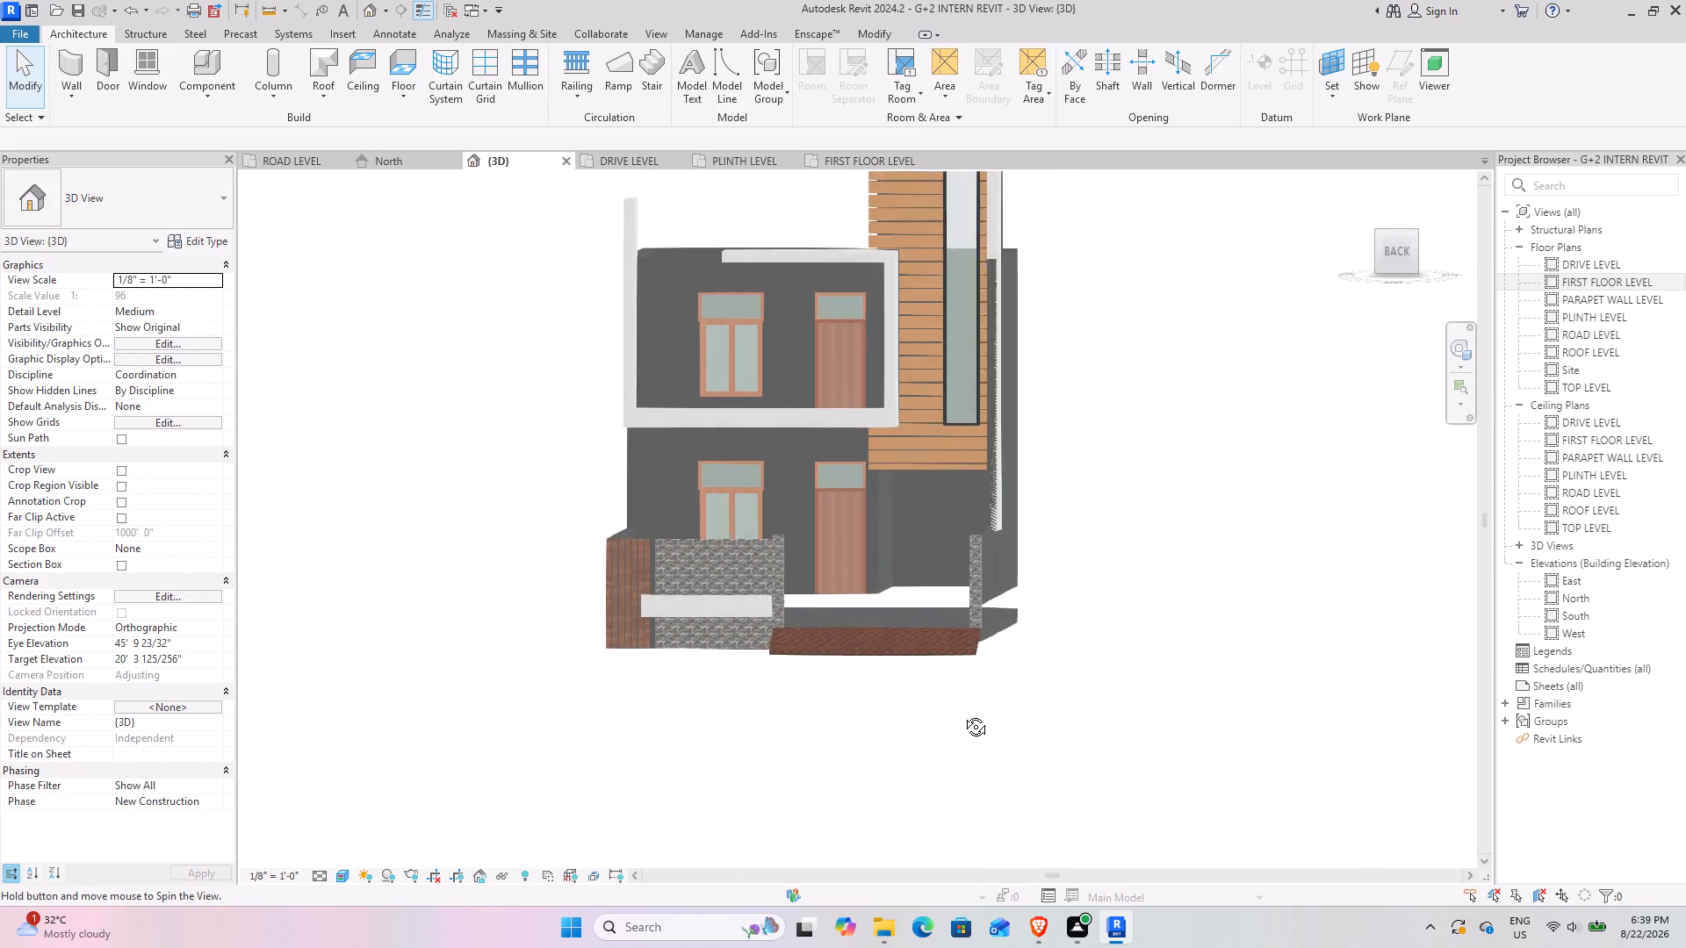
{"action": "middle_click_drag", "start_coordinate": [962, 714], "coordinate": [978, 682], "text": "shift"}
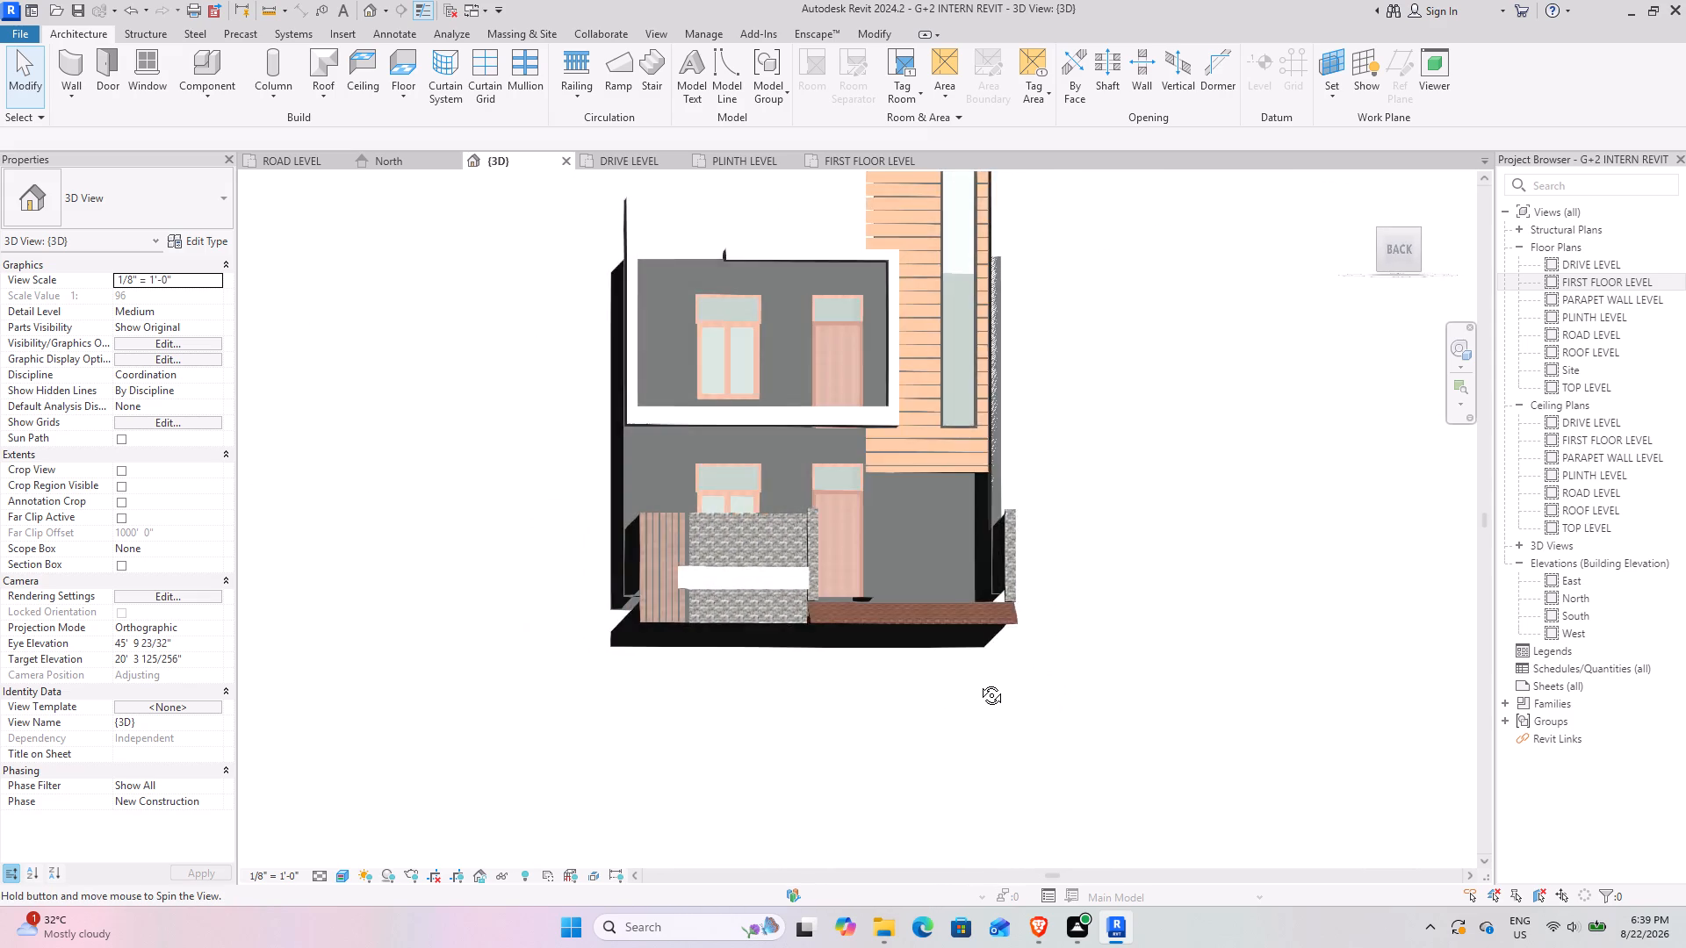
{"action": "middle_click_drag", "start_coordinate": [978, 682], "coordinate": [932, 721], "text": "shift"}
{"action": "middle_click_drag", "start_coordinate": [1033, 717], "coordinate": [799, 714], "text": "shift"}
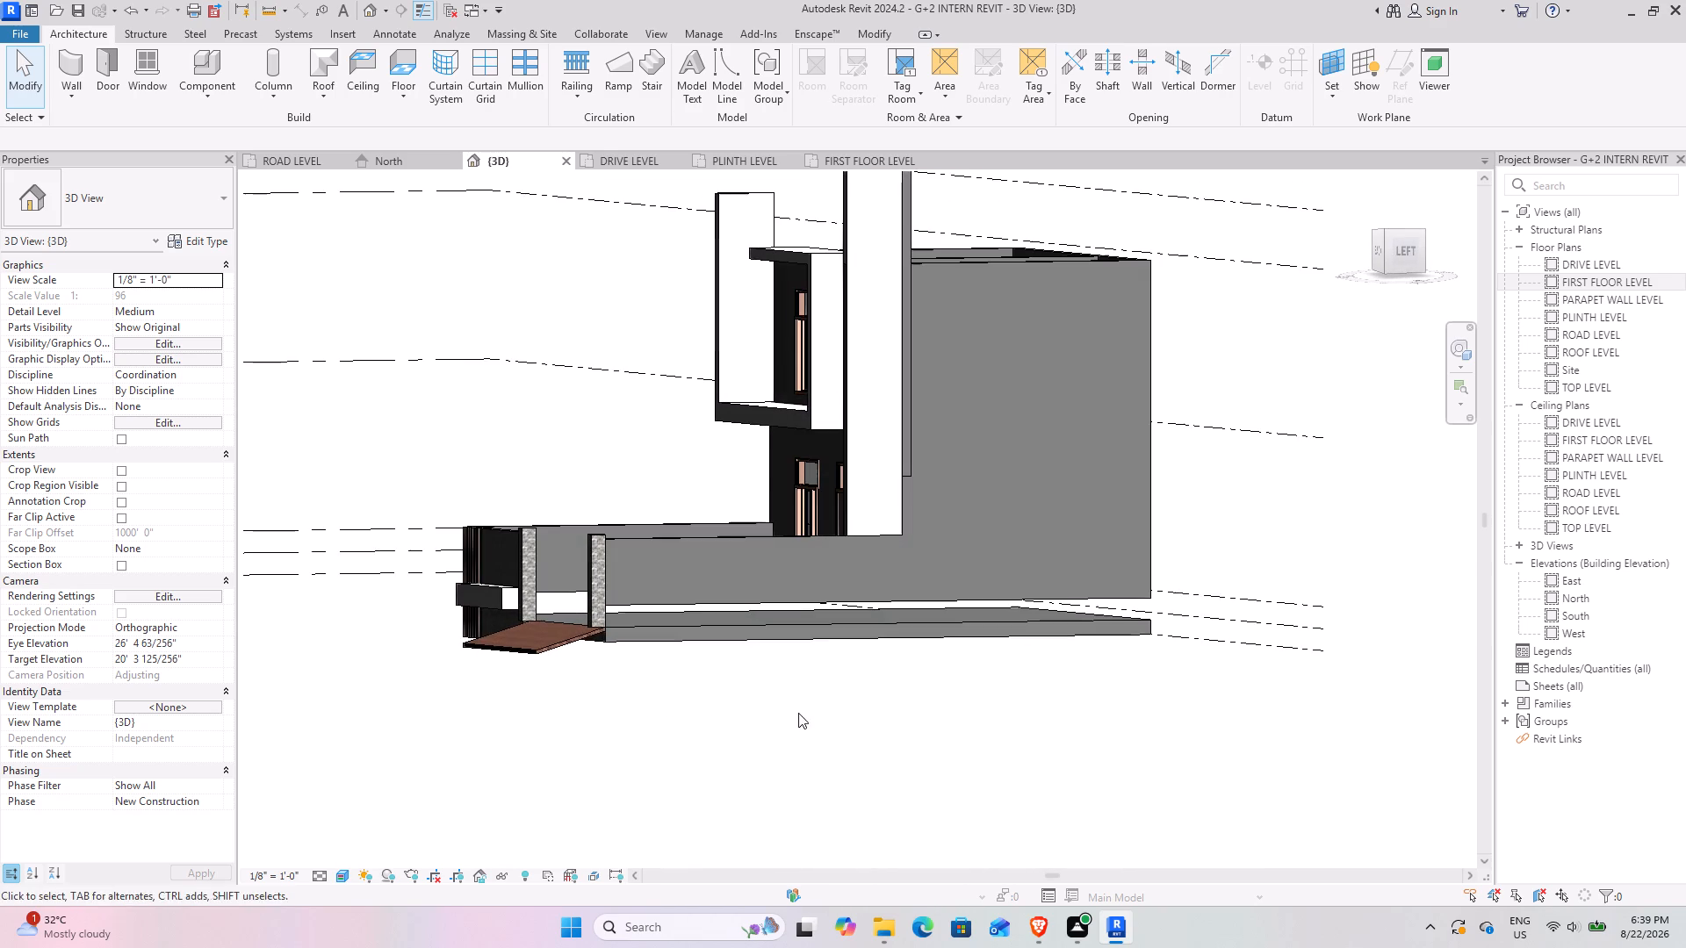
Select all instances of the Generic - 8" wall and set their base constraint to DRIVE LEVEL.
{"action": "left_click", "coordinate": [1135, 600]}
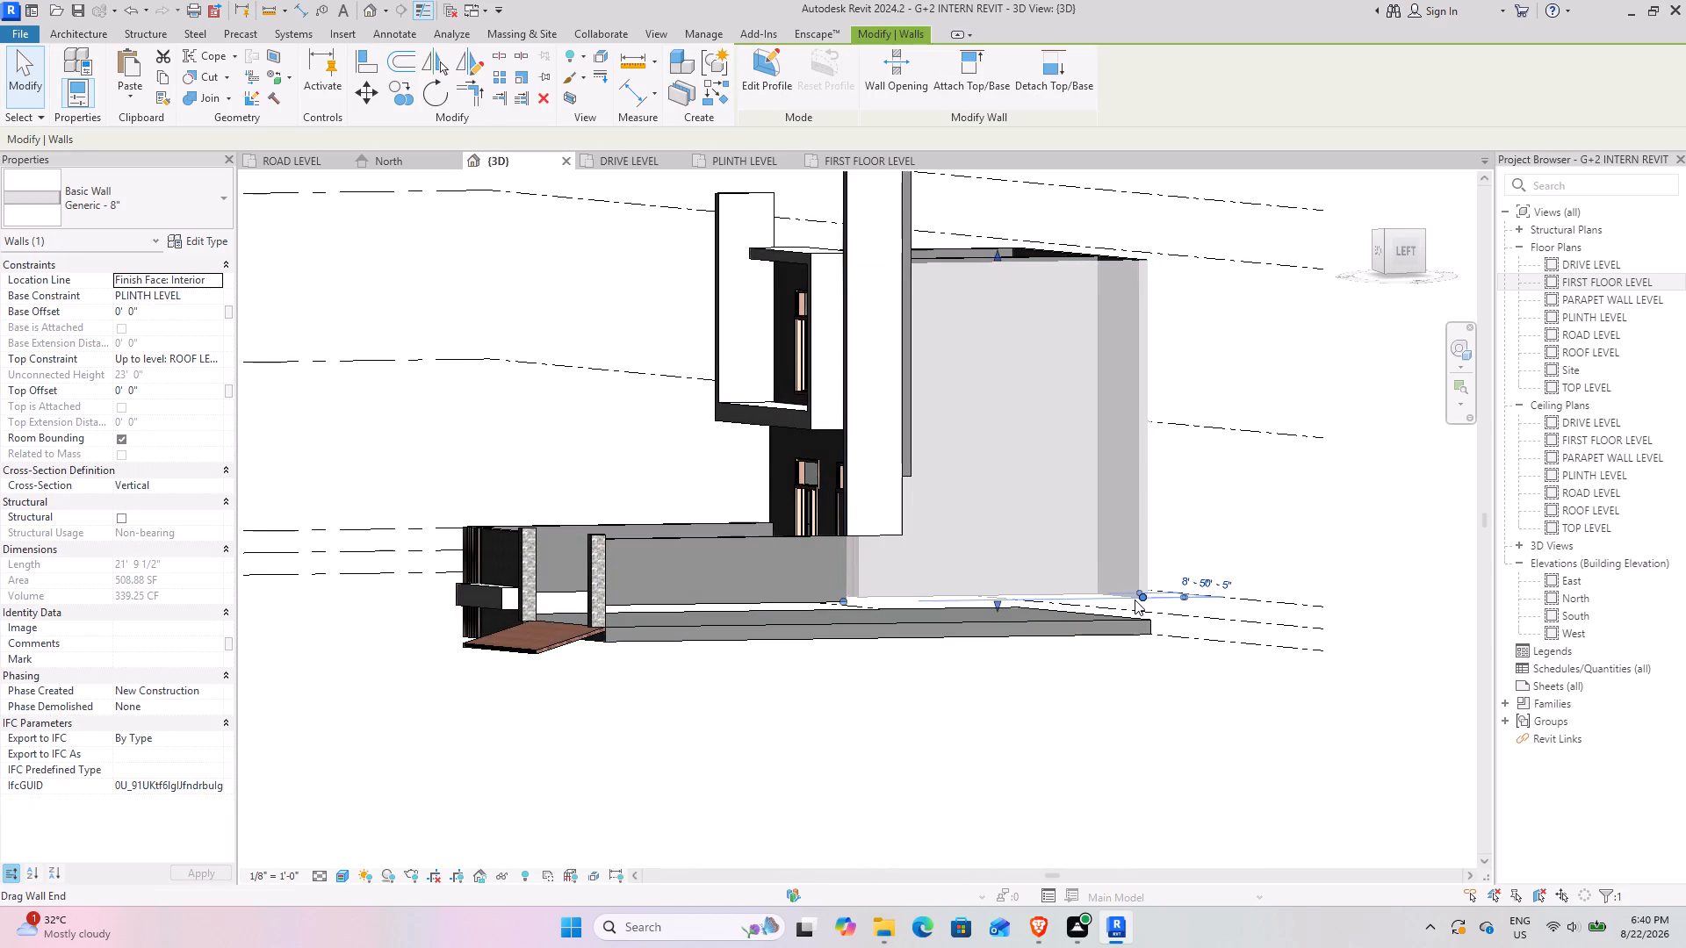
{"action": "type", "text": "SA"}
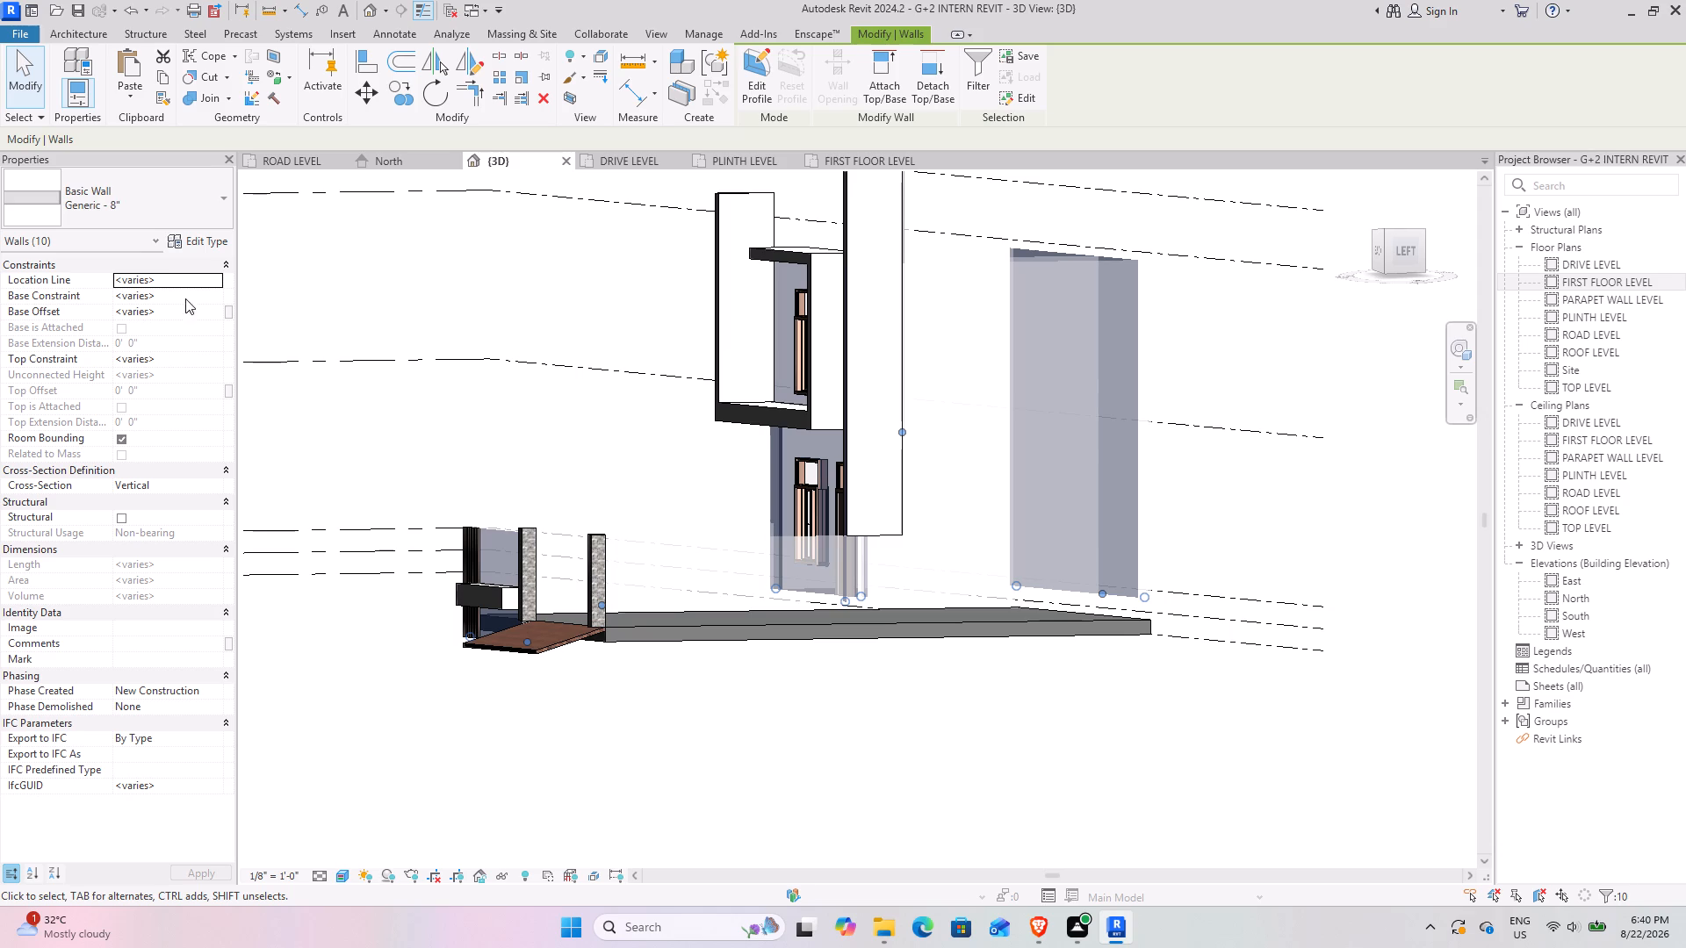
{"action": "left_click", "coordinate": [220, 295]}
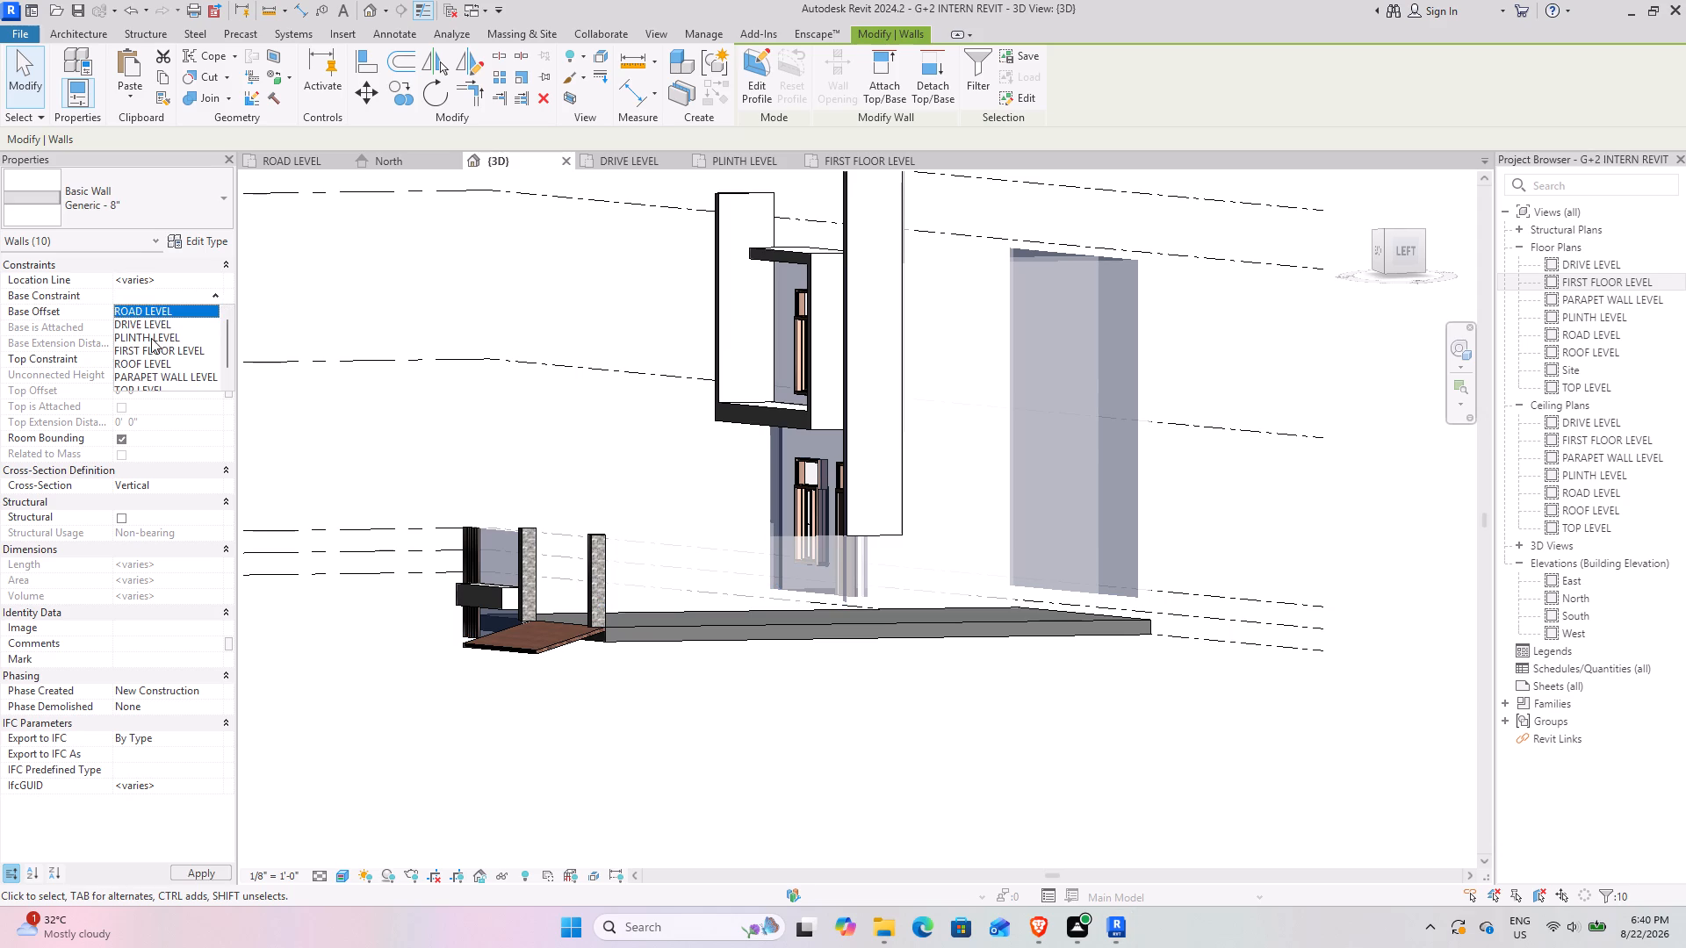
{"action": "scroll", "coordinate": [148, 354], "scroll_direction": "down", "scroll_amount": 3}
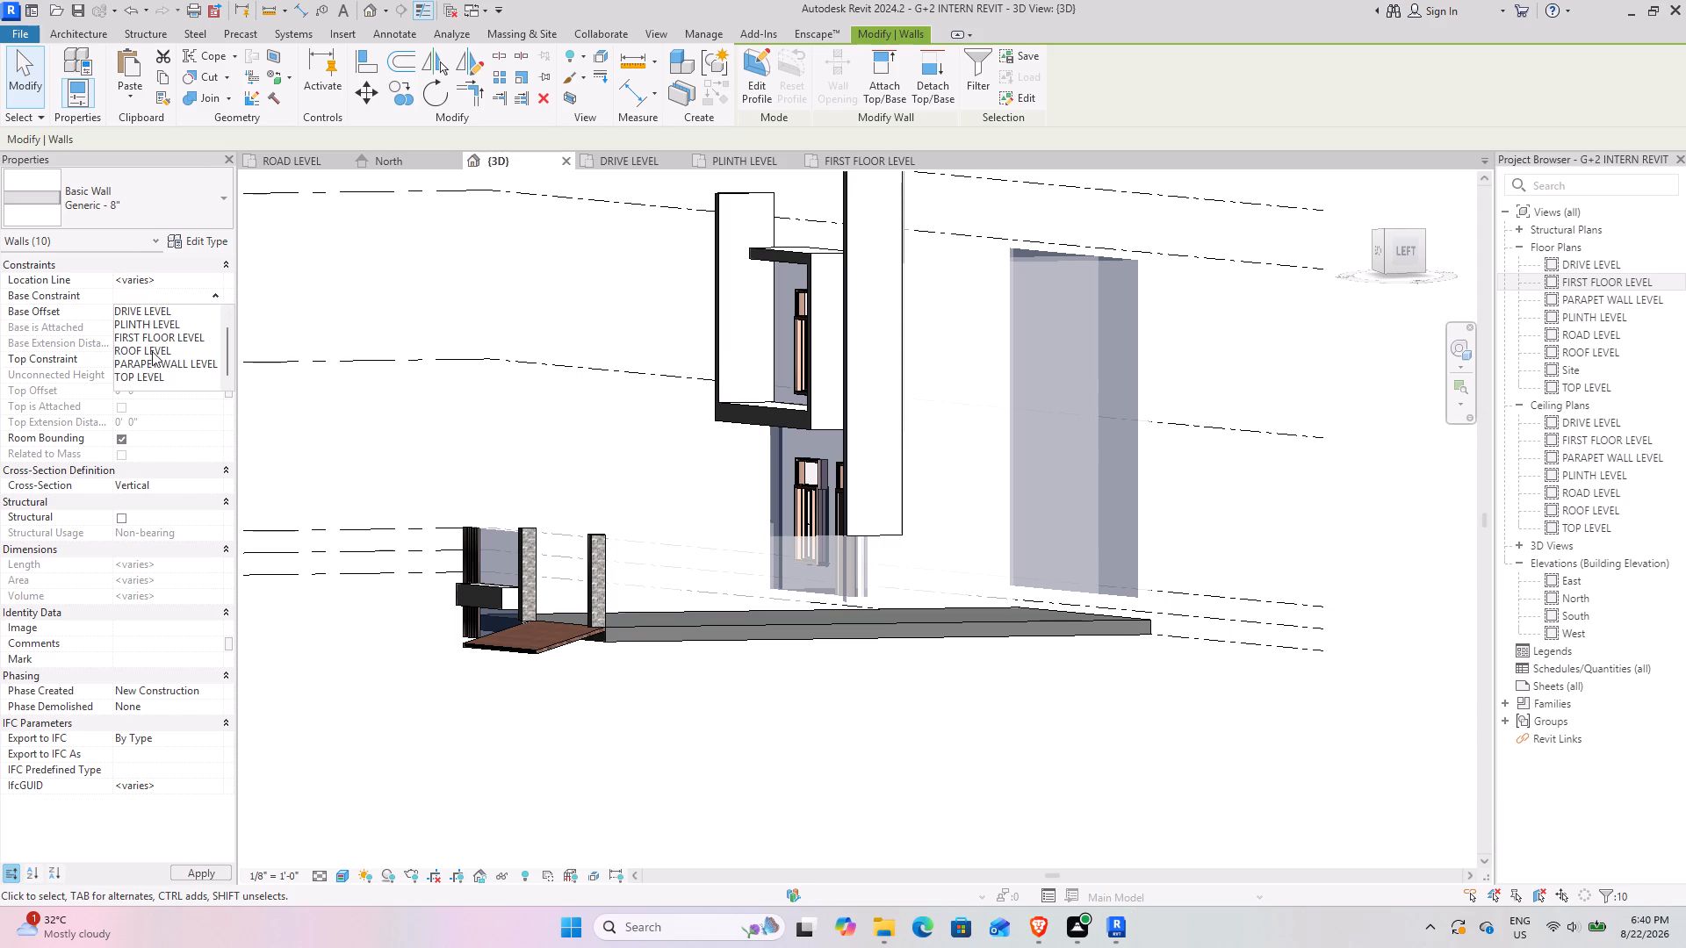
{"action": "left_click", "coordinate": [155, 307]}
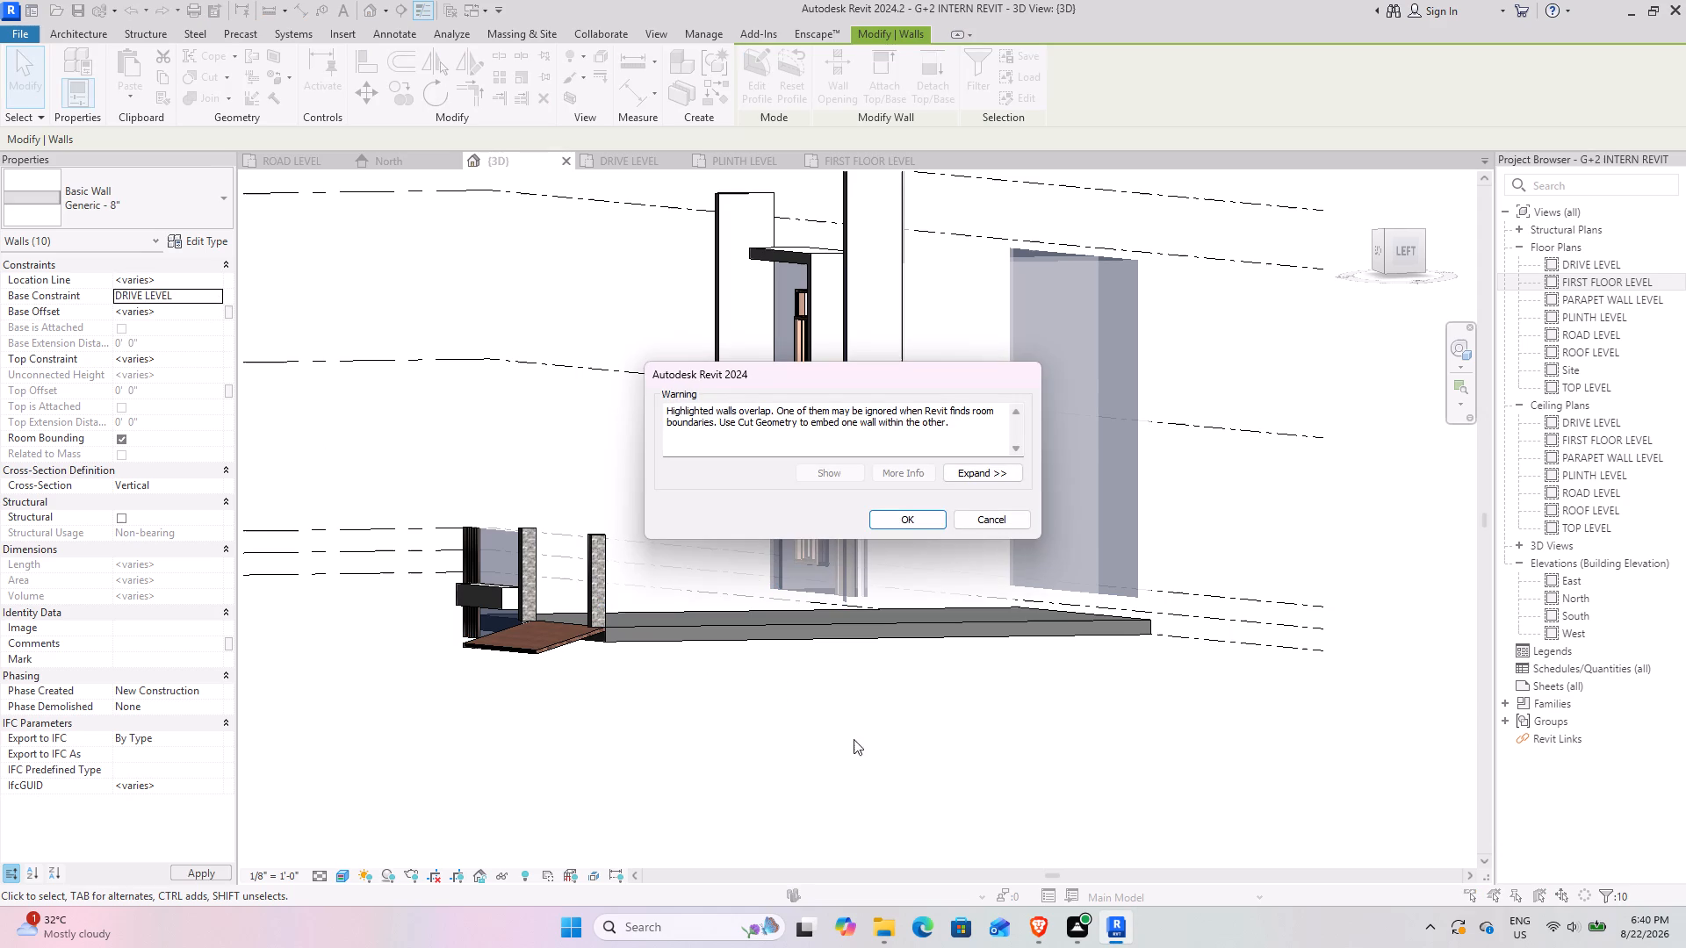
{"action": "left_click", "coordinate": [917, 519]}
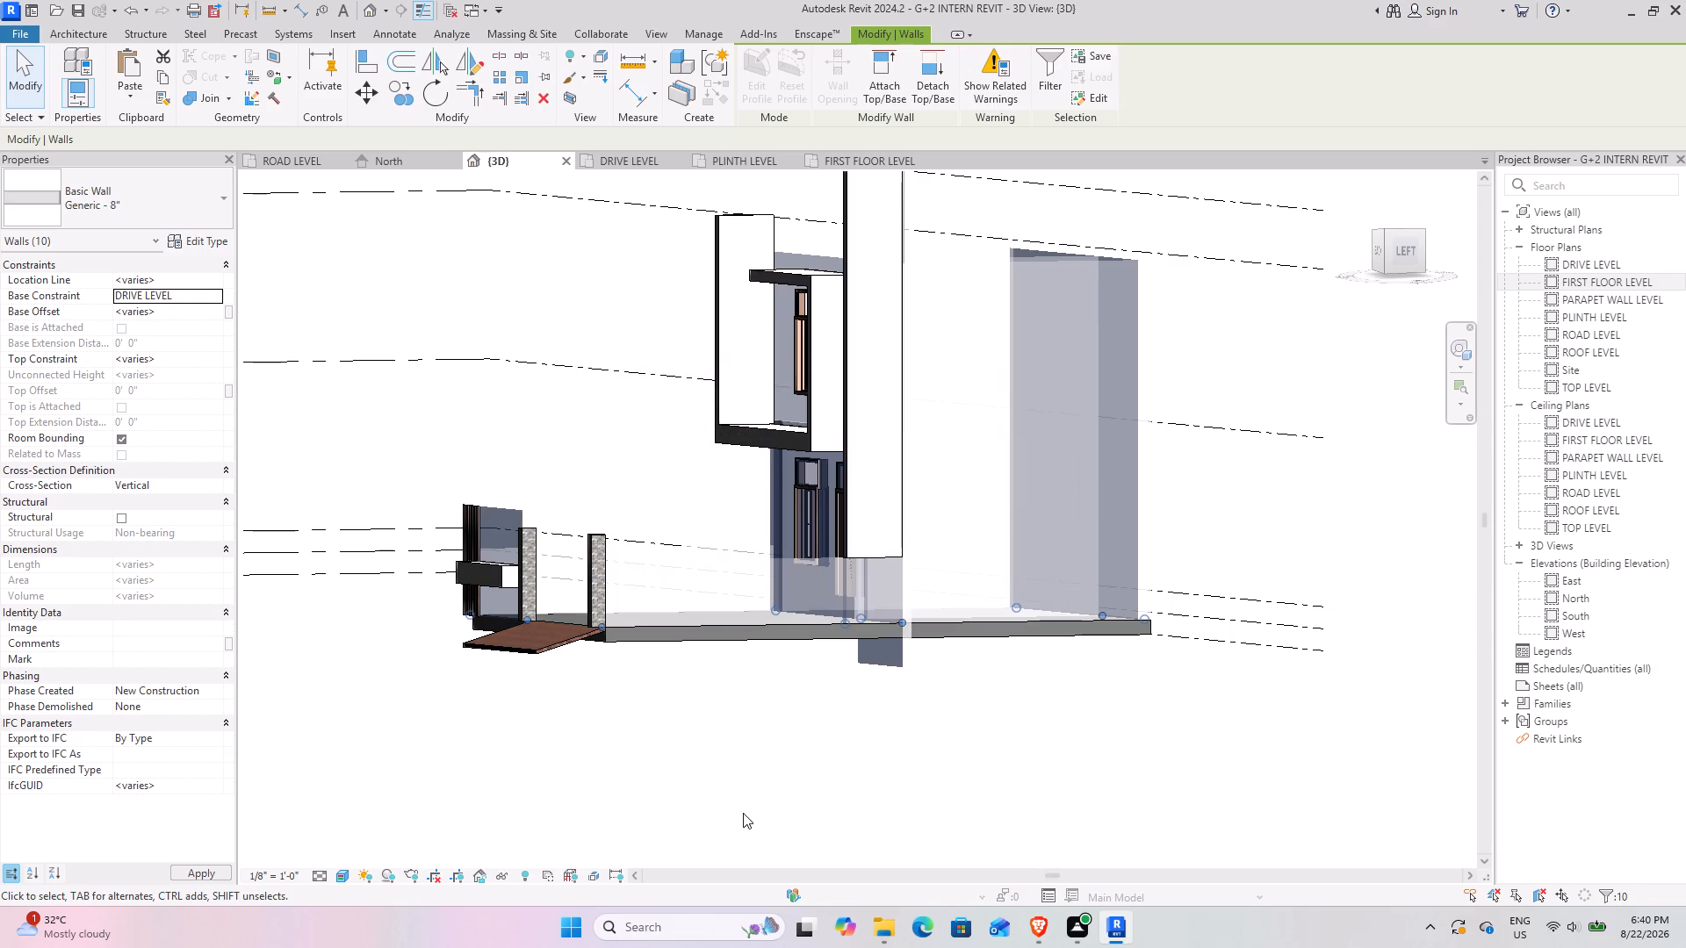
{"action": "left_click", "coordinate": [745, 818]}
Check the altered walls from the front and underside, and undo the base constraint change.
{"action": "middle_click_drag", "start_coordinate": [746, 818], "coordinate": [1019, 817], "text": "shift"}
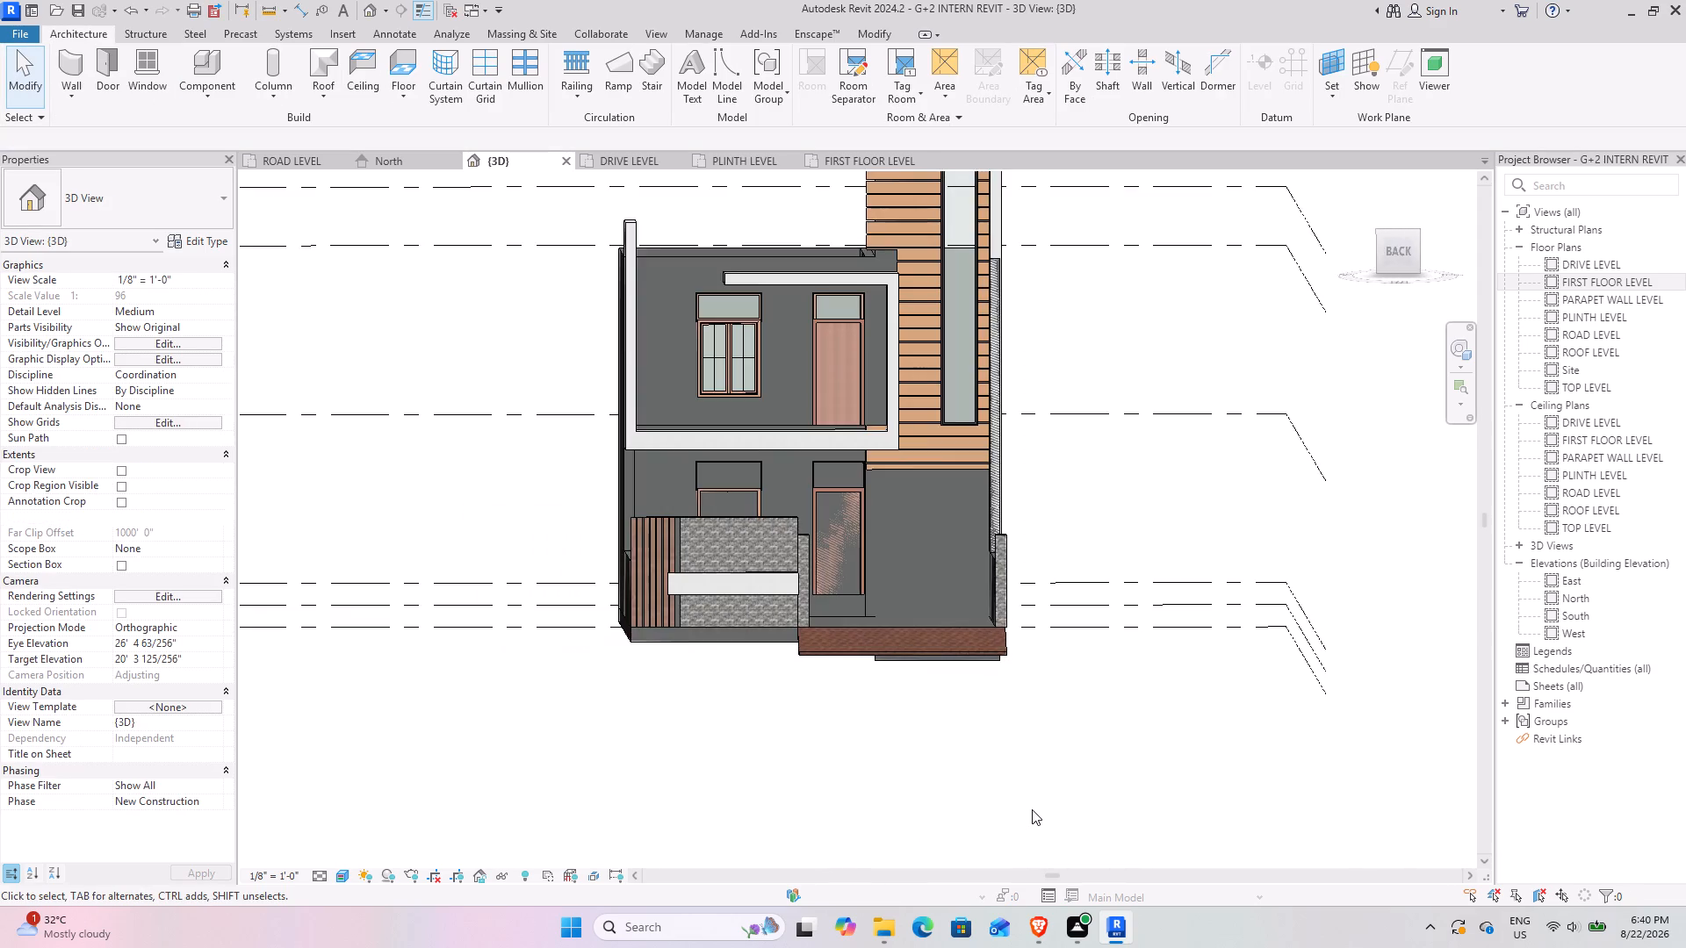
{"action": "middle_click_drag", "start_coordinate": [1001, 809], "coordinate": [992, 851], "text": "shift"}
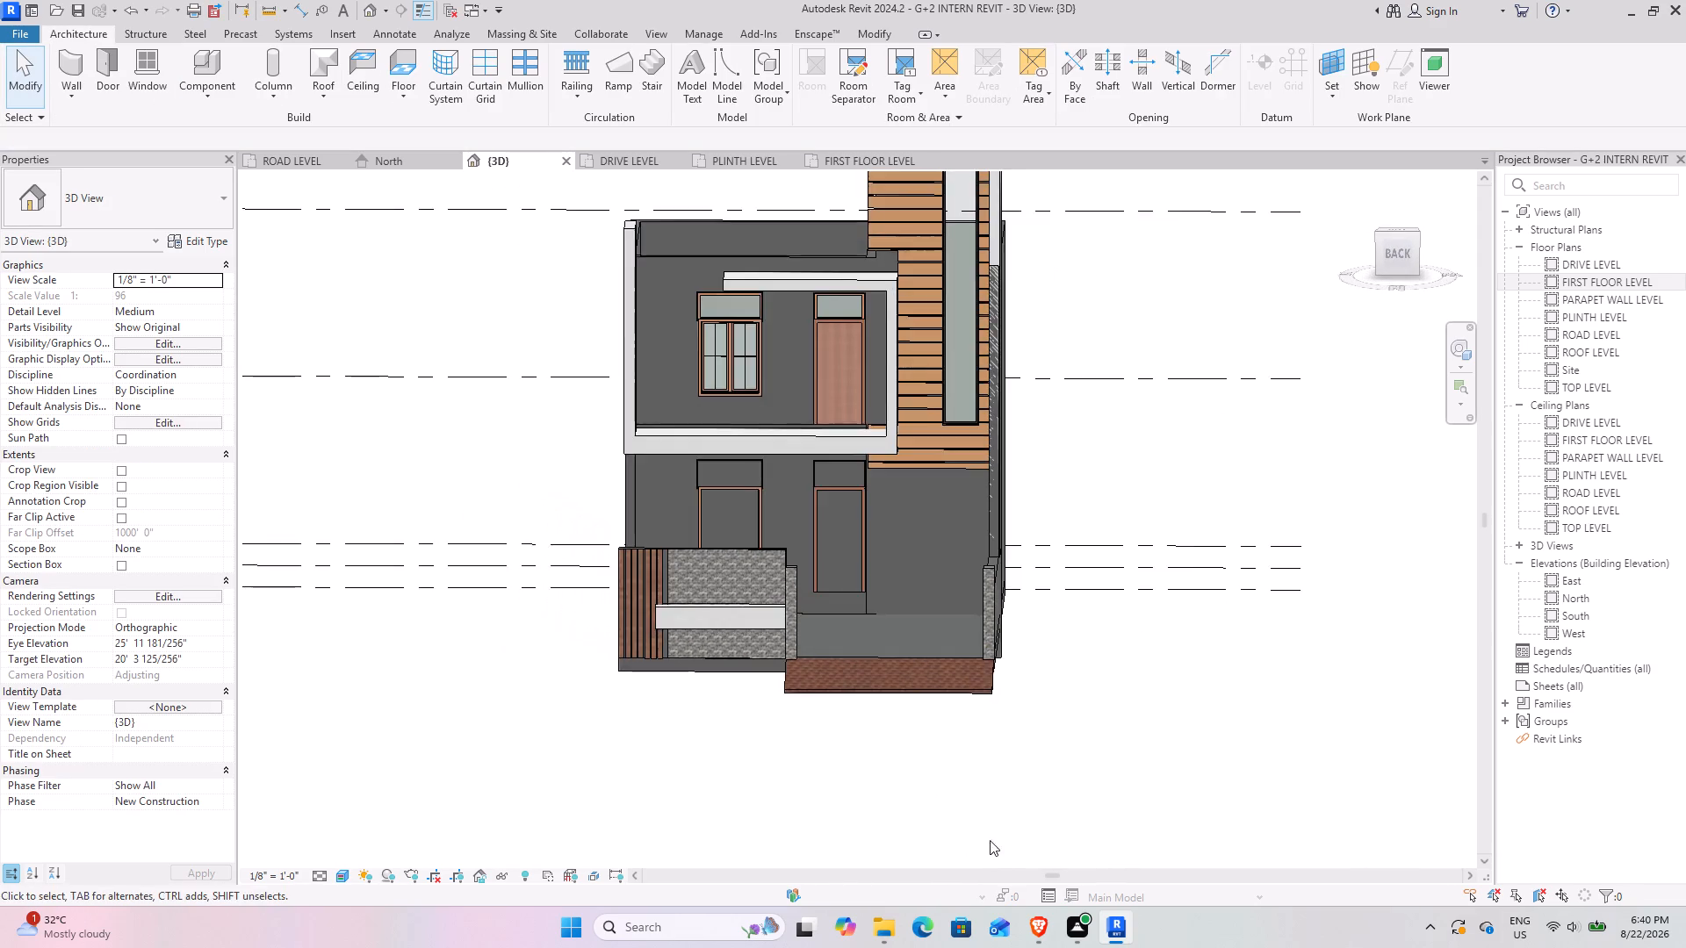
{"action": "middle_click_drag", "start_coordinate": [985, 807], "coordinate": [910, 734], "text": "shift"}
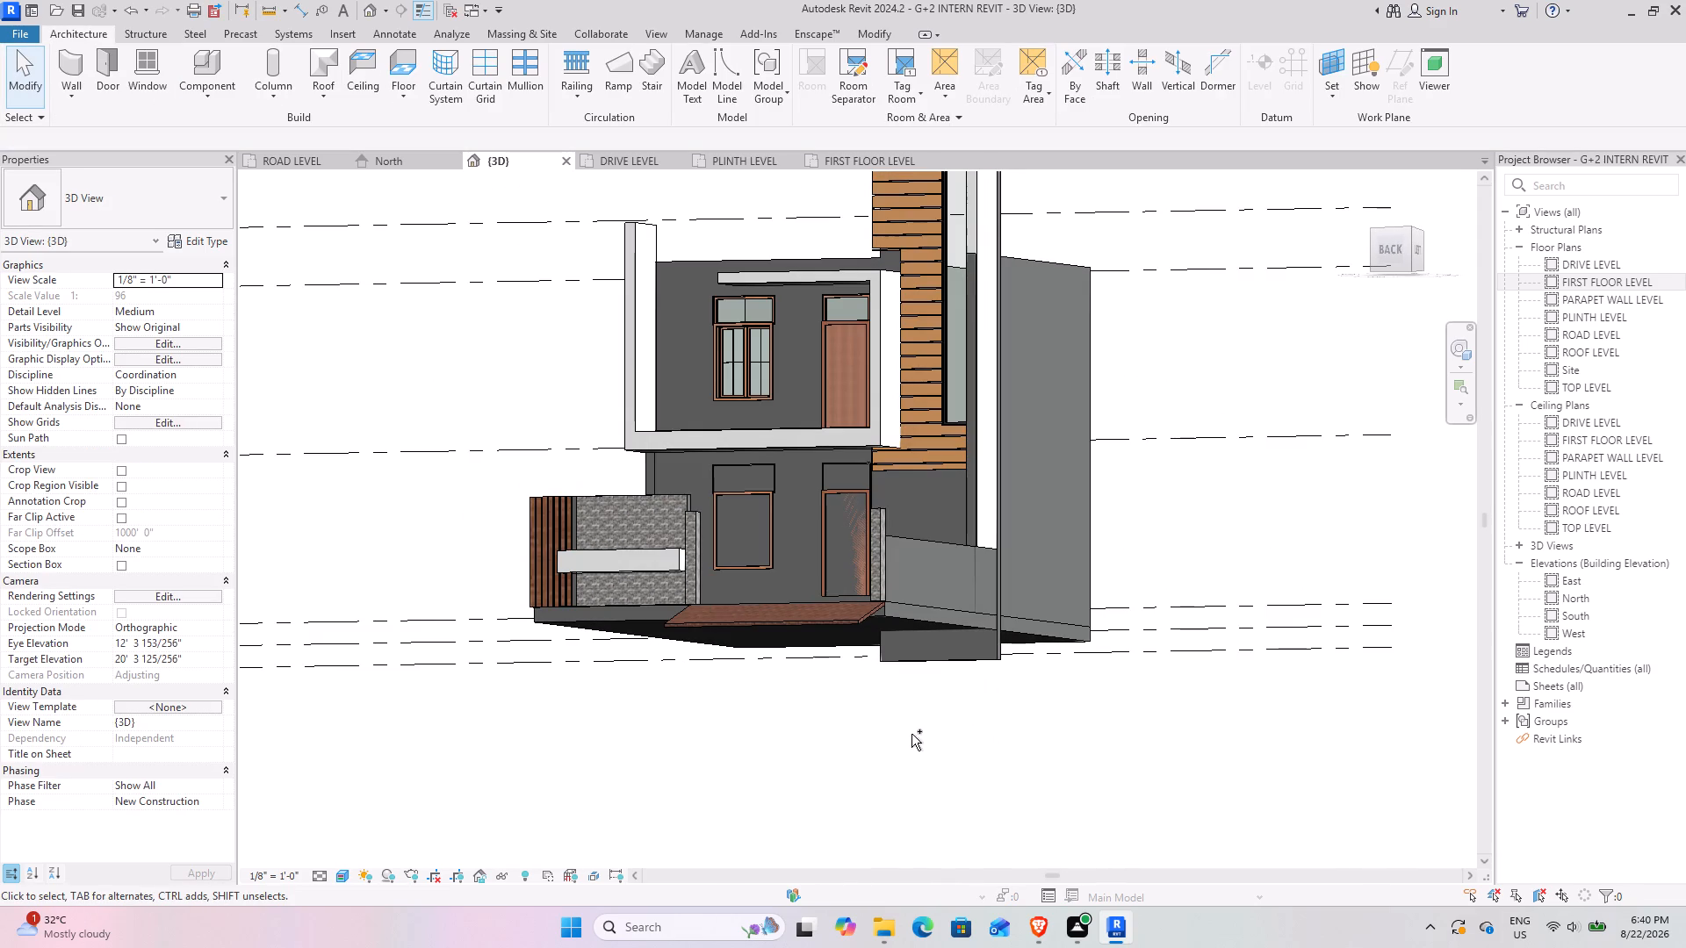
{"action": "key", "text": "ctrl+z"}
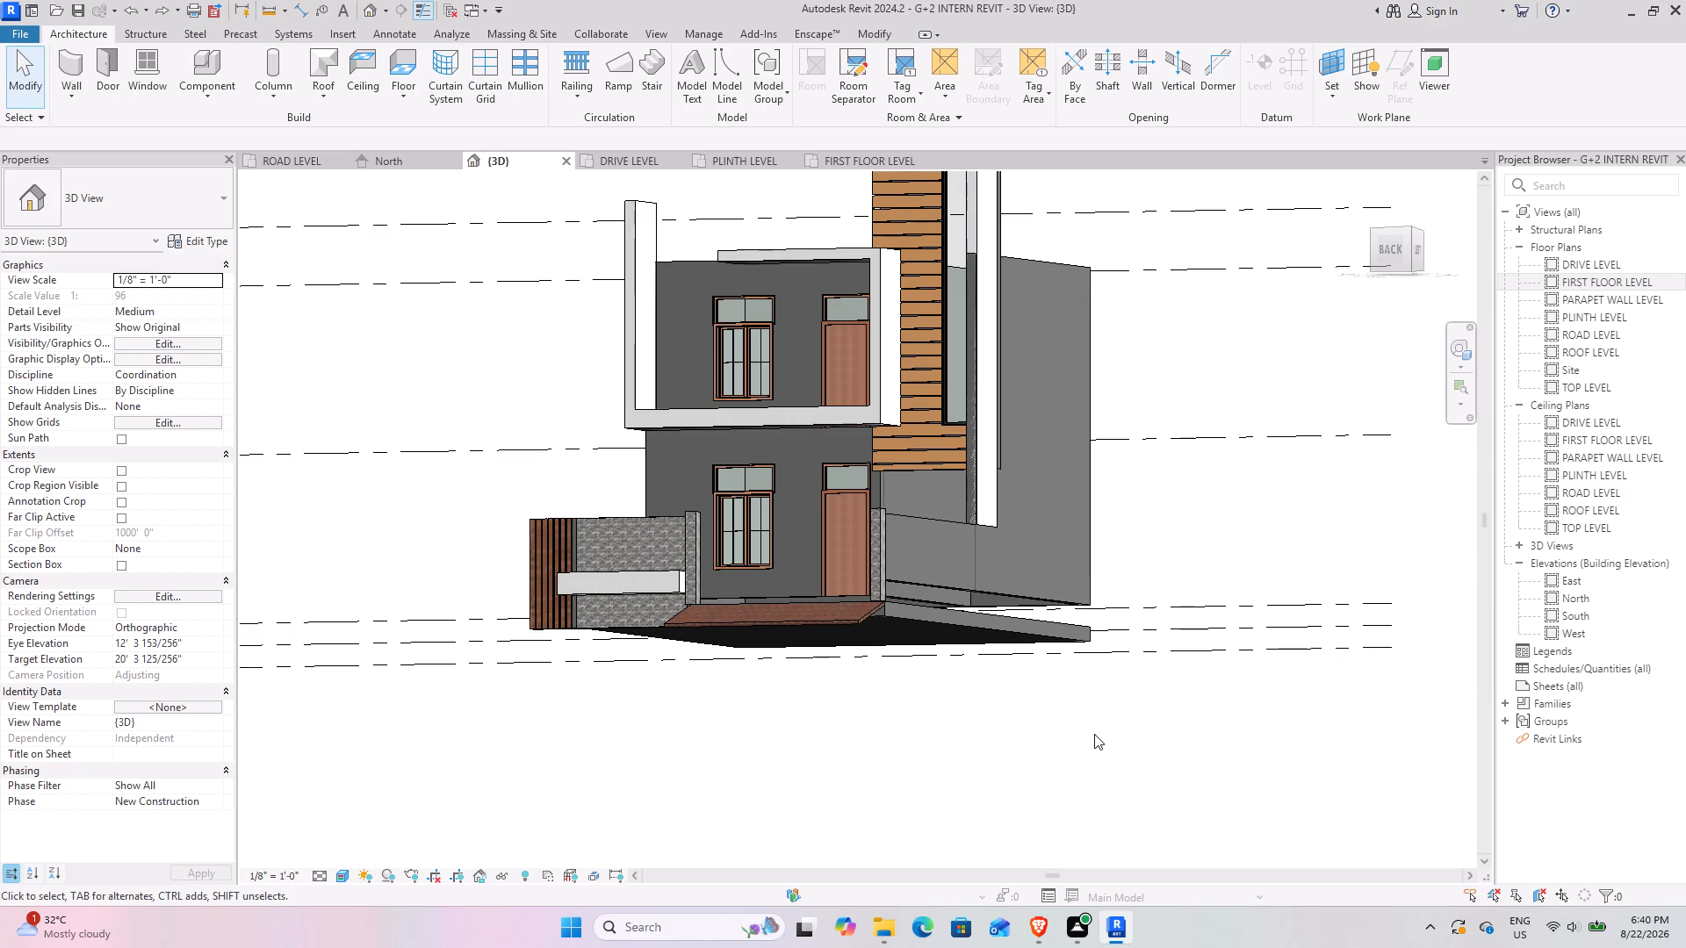
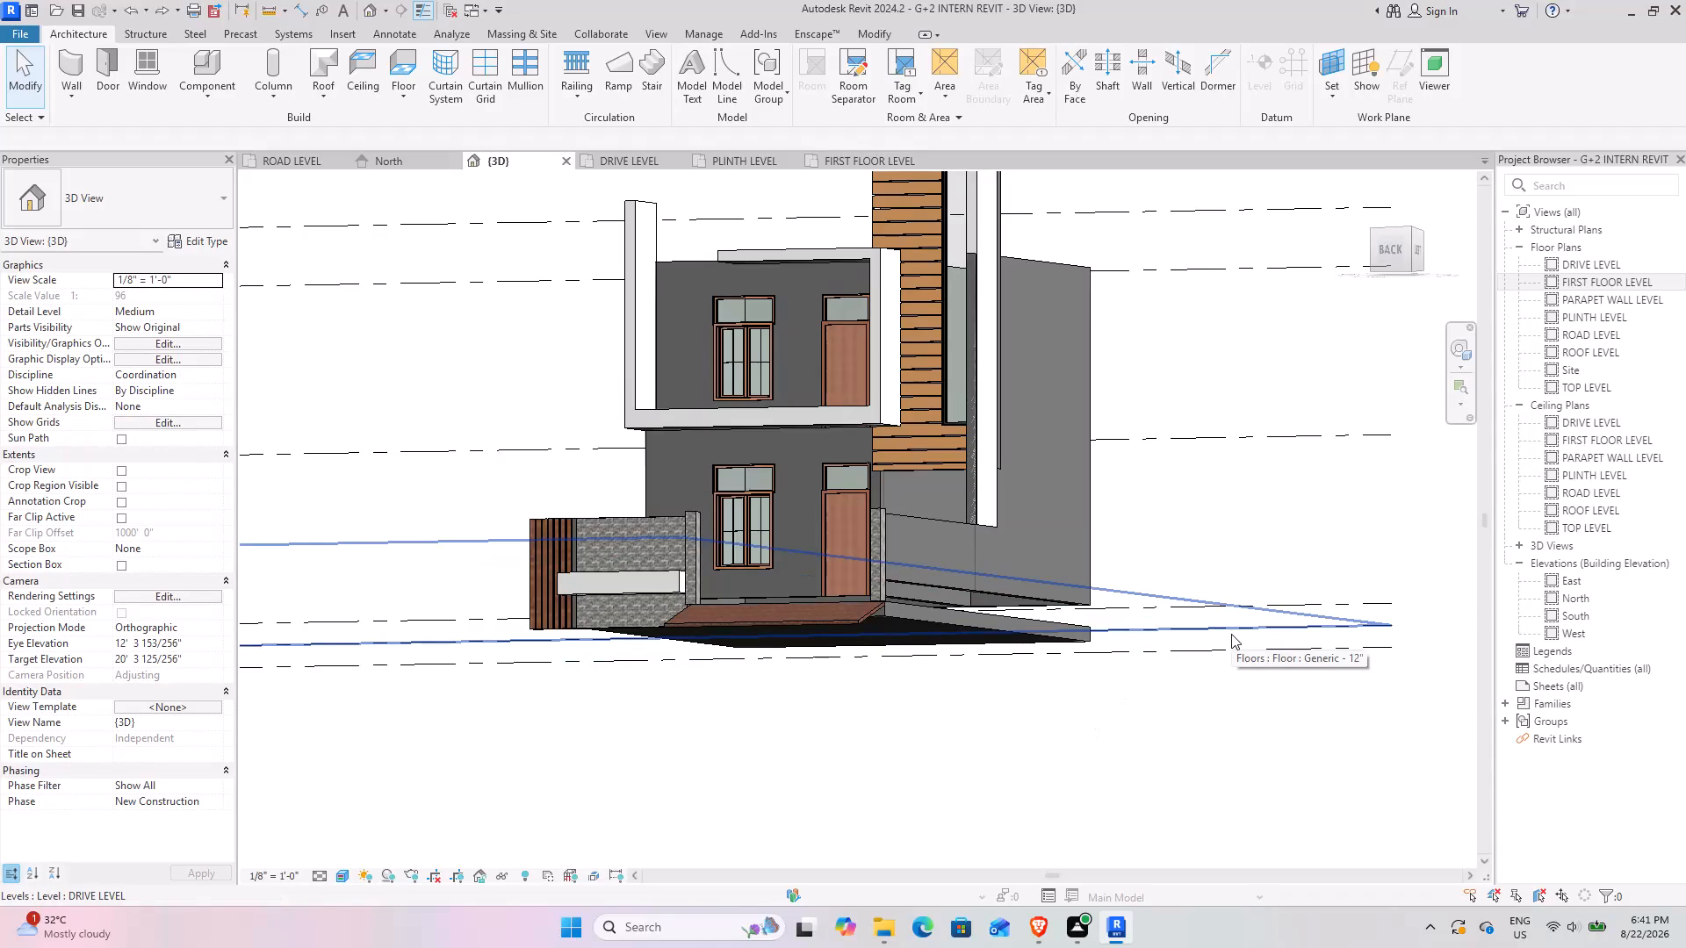
Inspect the house from the front, underside and both sides, checking the gap between the house walls and the lowered floor slab.
{"action": "middle_click_drag", "start_coordinate": [1019, 737], "coordinate": [947, 751], "text": "shift"}
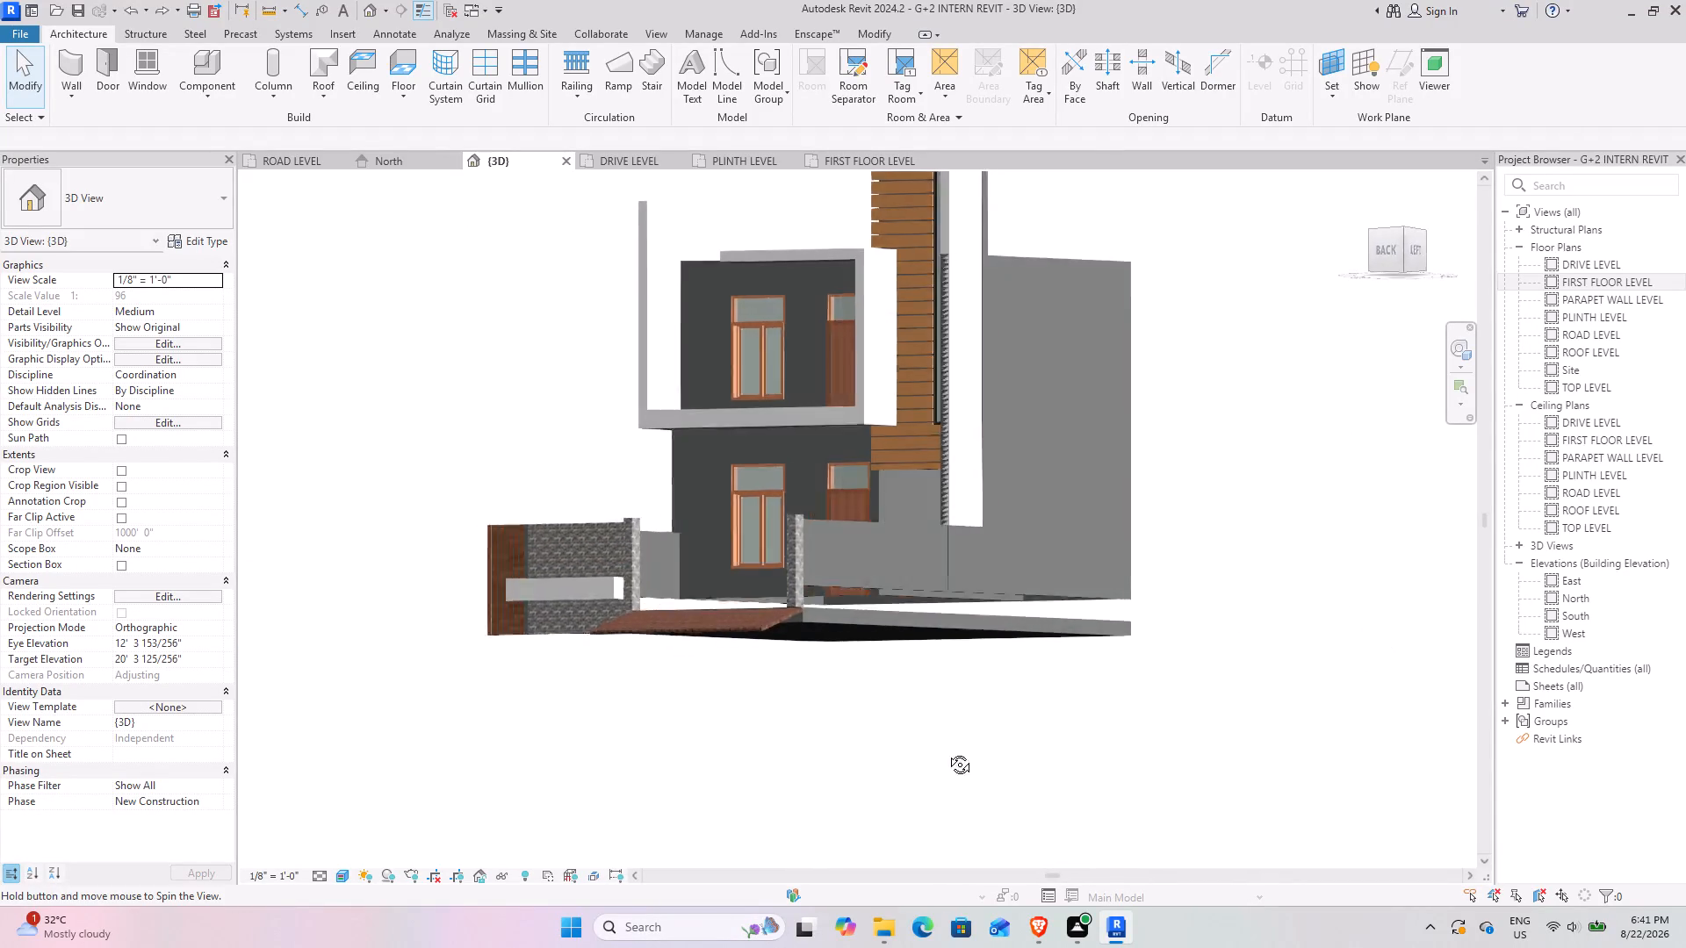
{"action": "middle_click_drag", "start_coordinate": [947, 751], "coordinate": [892, 783], "text": "shift"}
{"action": "middle_click_drag", "start_coordinate": [905, 783], "coordinate": [1135, 671], "text": "shift"}
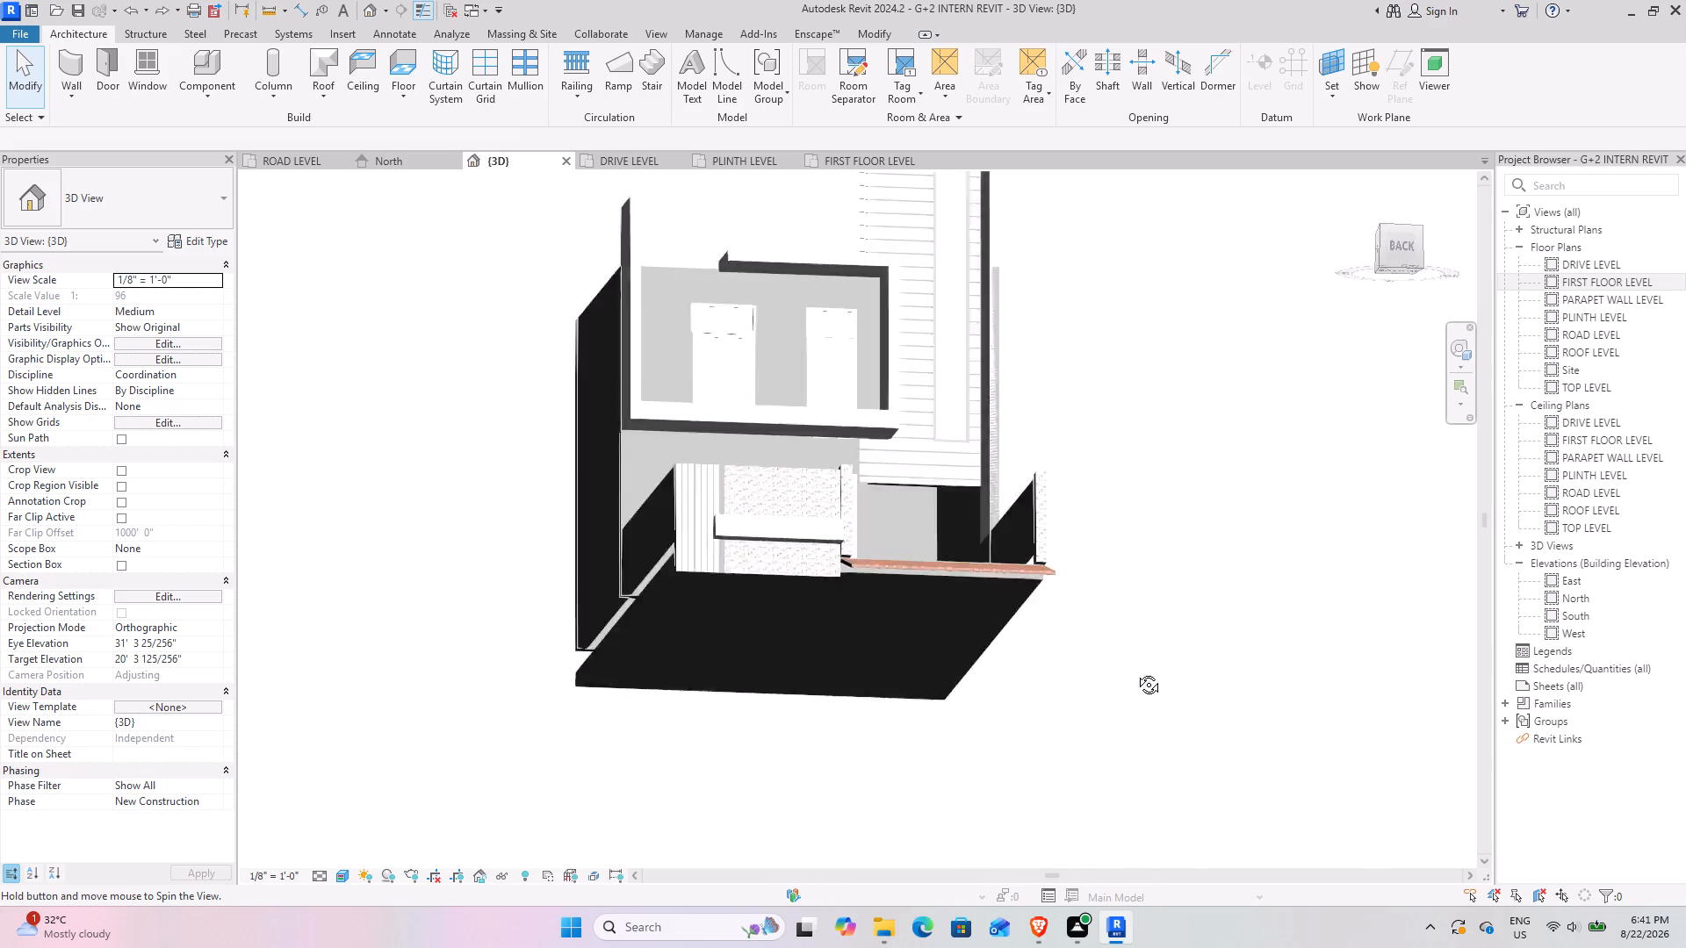
{"action": "middle_click_drag", "start_coordinate": [1135, 671], "coordinate": [994, 851], "text": "shift"}
{"action": "middle_click_drag", "start_coordinate": [1001, 824], "coordinate": [1084, 714], "text": "shift"}
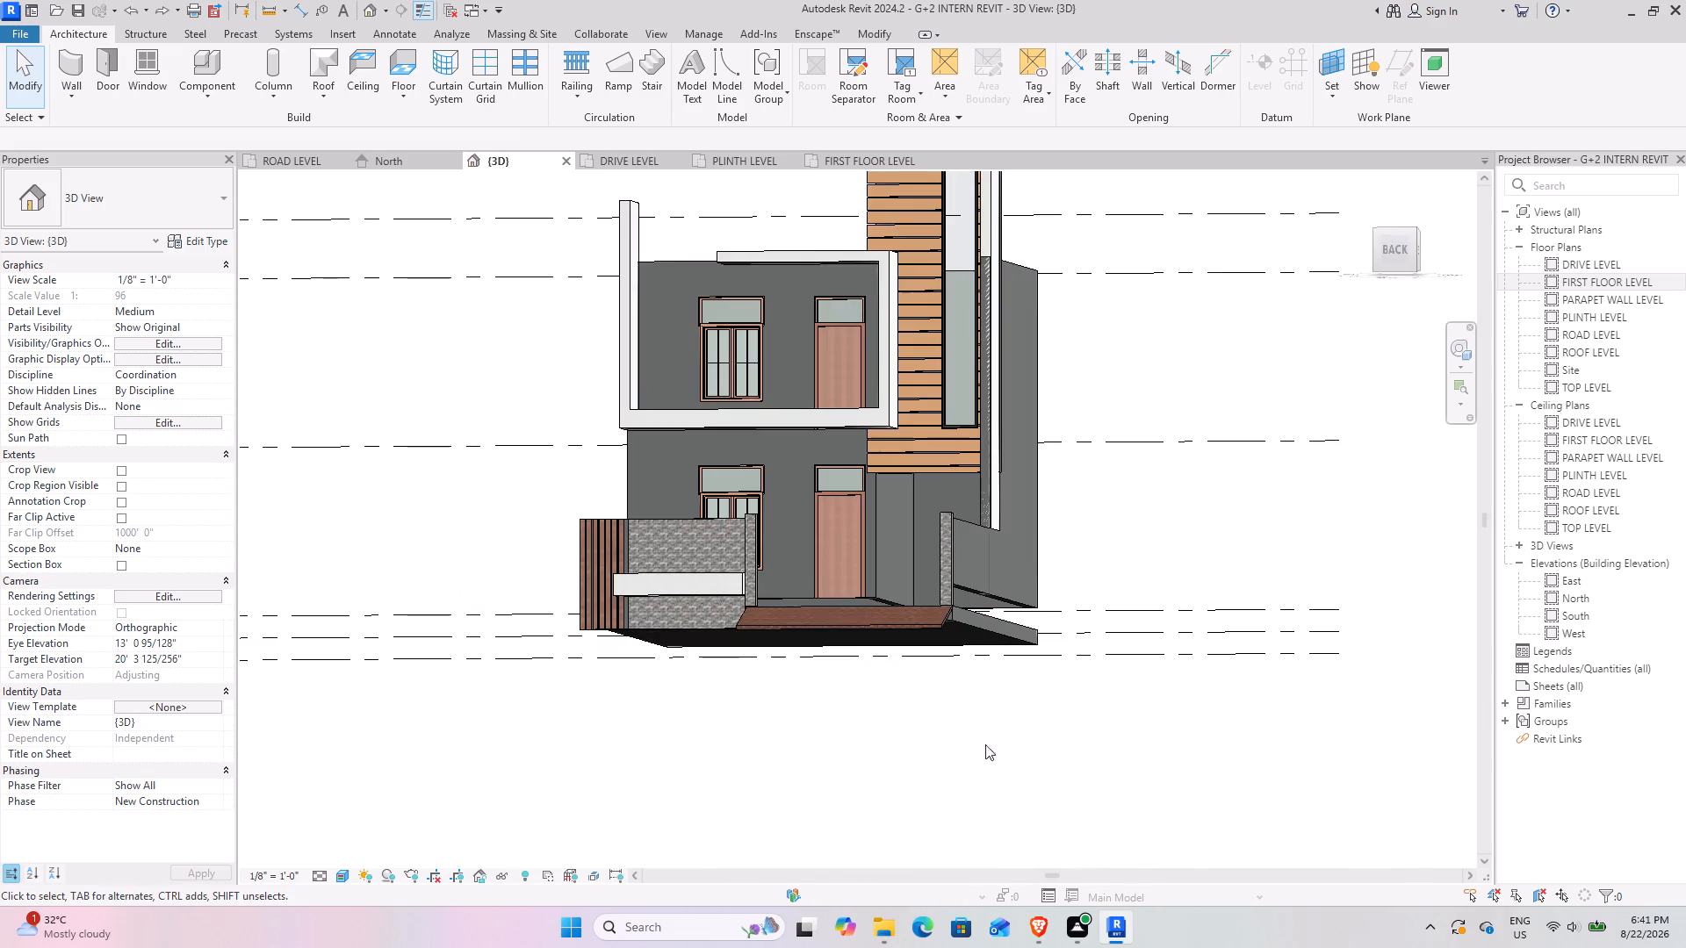
{"action": "middle_click_drag", "start_coordinate": [972, 745], "coordinate": [1211, 772], "text": "shift"}
{"action": "middle_click_drag", "start_coordinate": [1242, 772], "coordinate": [1113, 786], "text": "shift"}
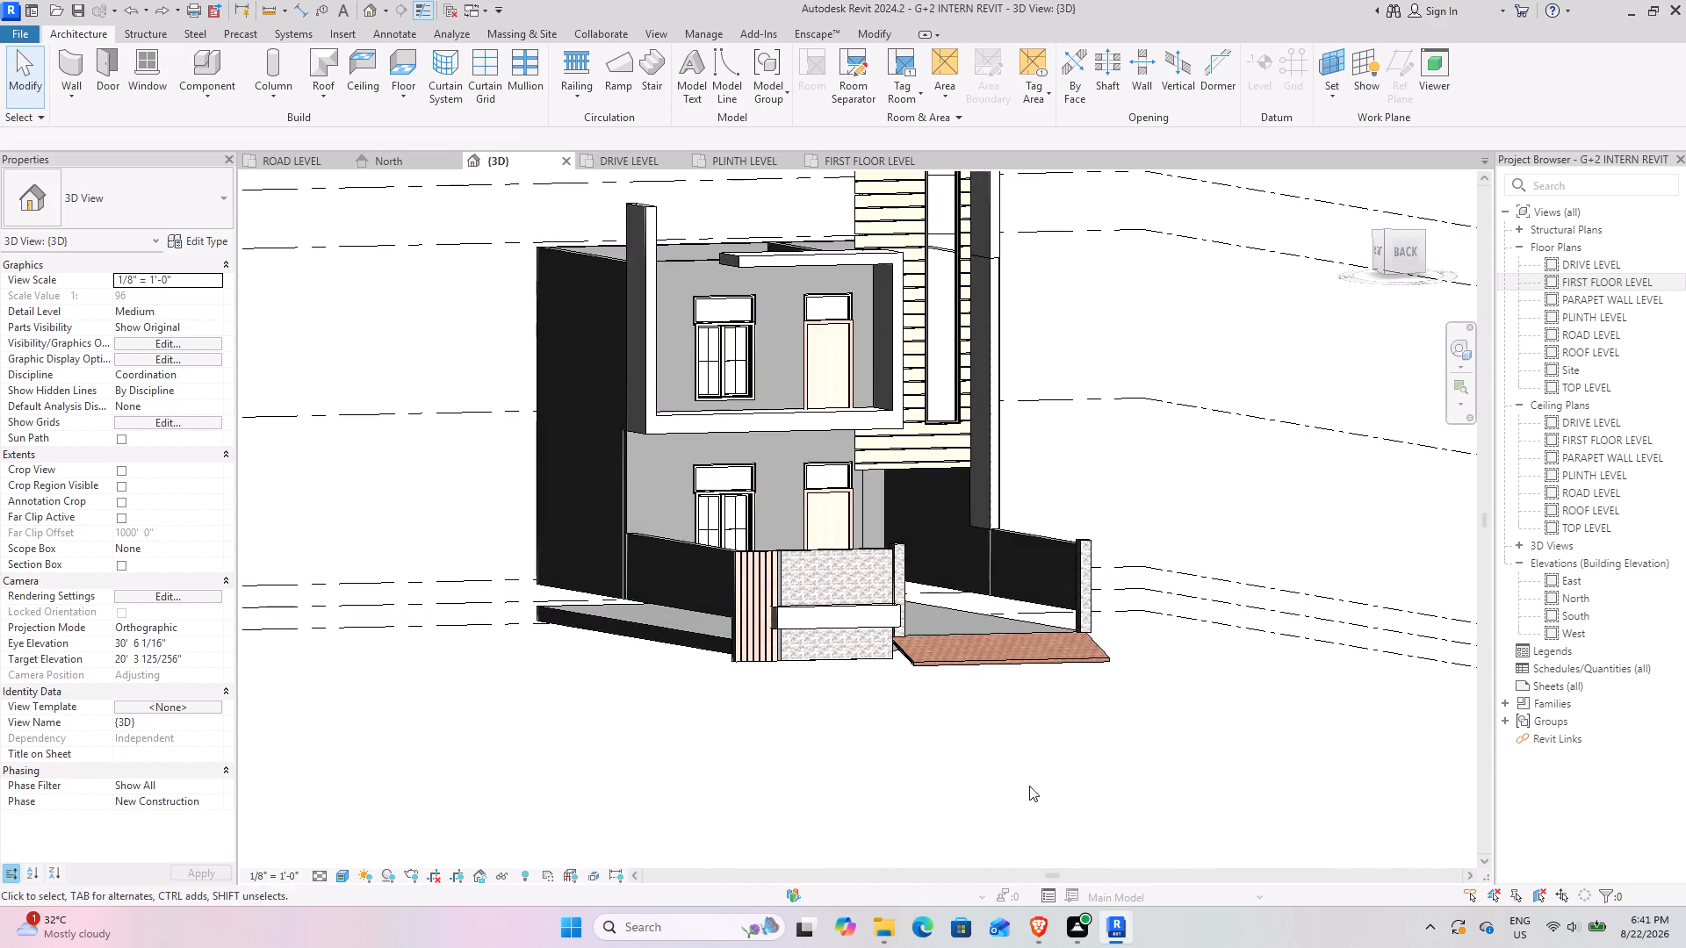
{"action": "middle_click_drag", "start_coordinate": [939, 765], "coordinate": [637, 758], "text": "shift"}
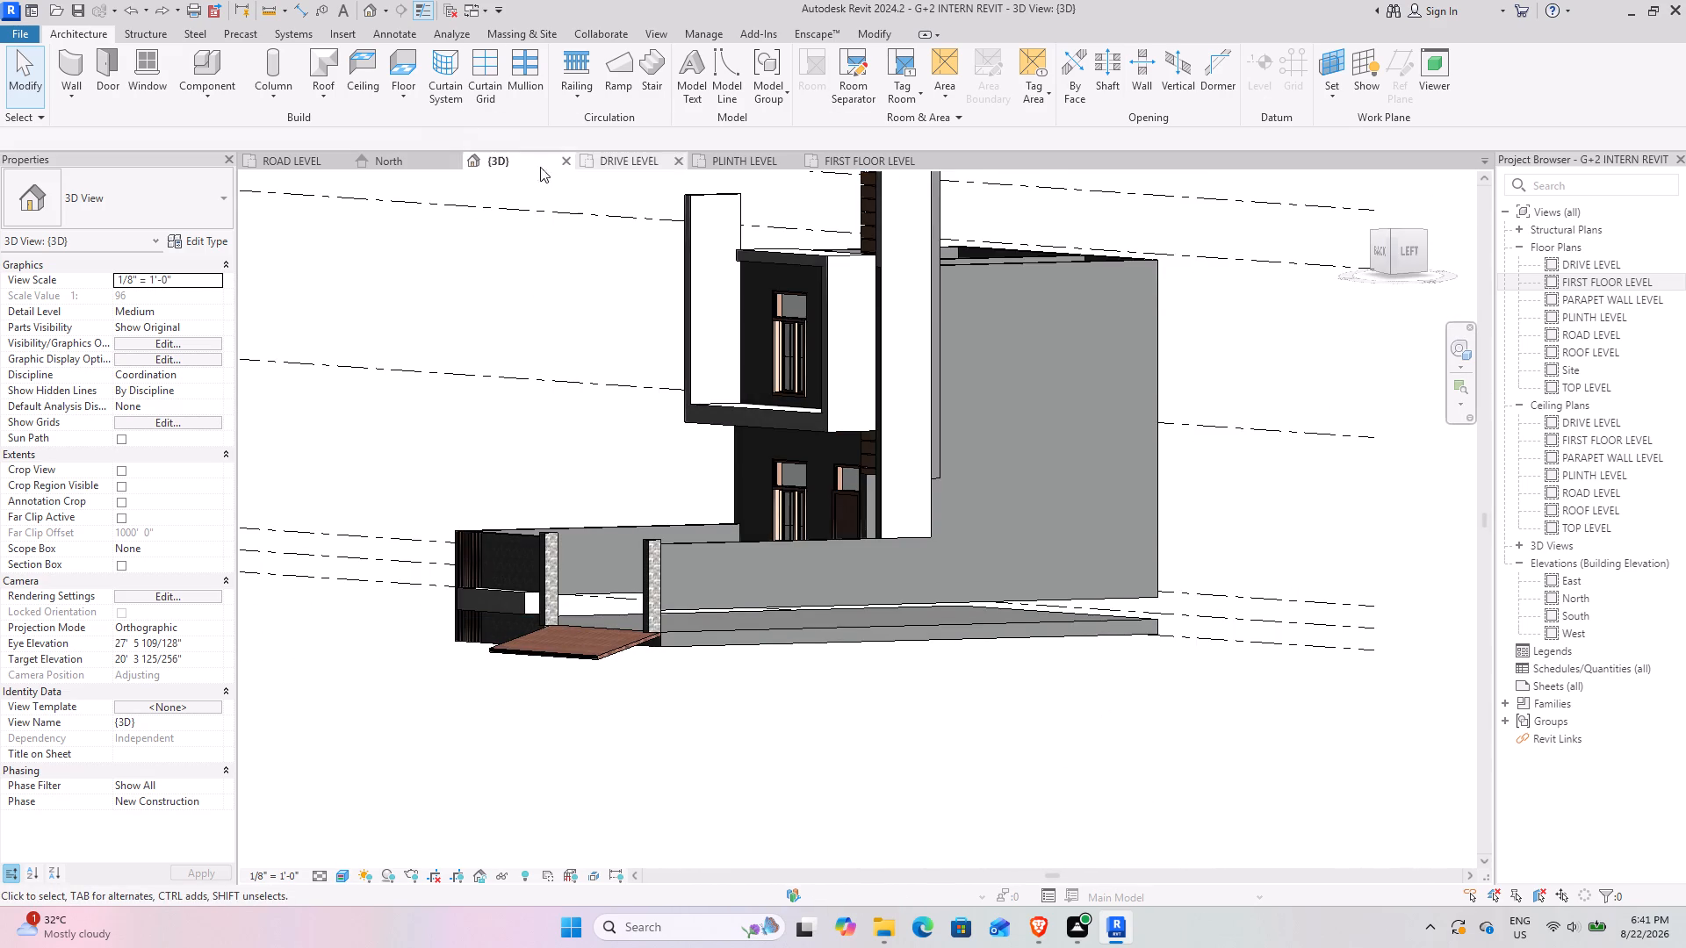
In the North elevation, select the ground-floor elements, filter them to walls only, and set their base constraint to DRIVE LEVEL.
{"action": "left_click", "coordinate": [394, 167]}
{"action": "scroll", "coordinate": [804, 536], "scroll_direction": "up", "scroll_amount": 4}
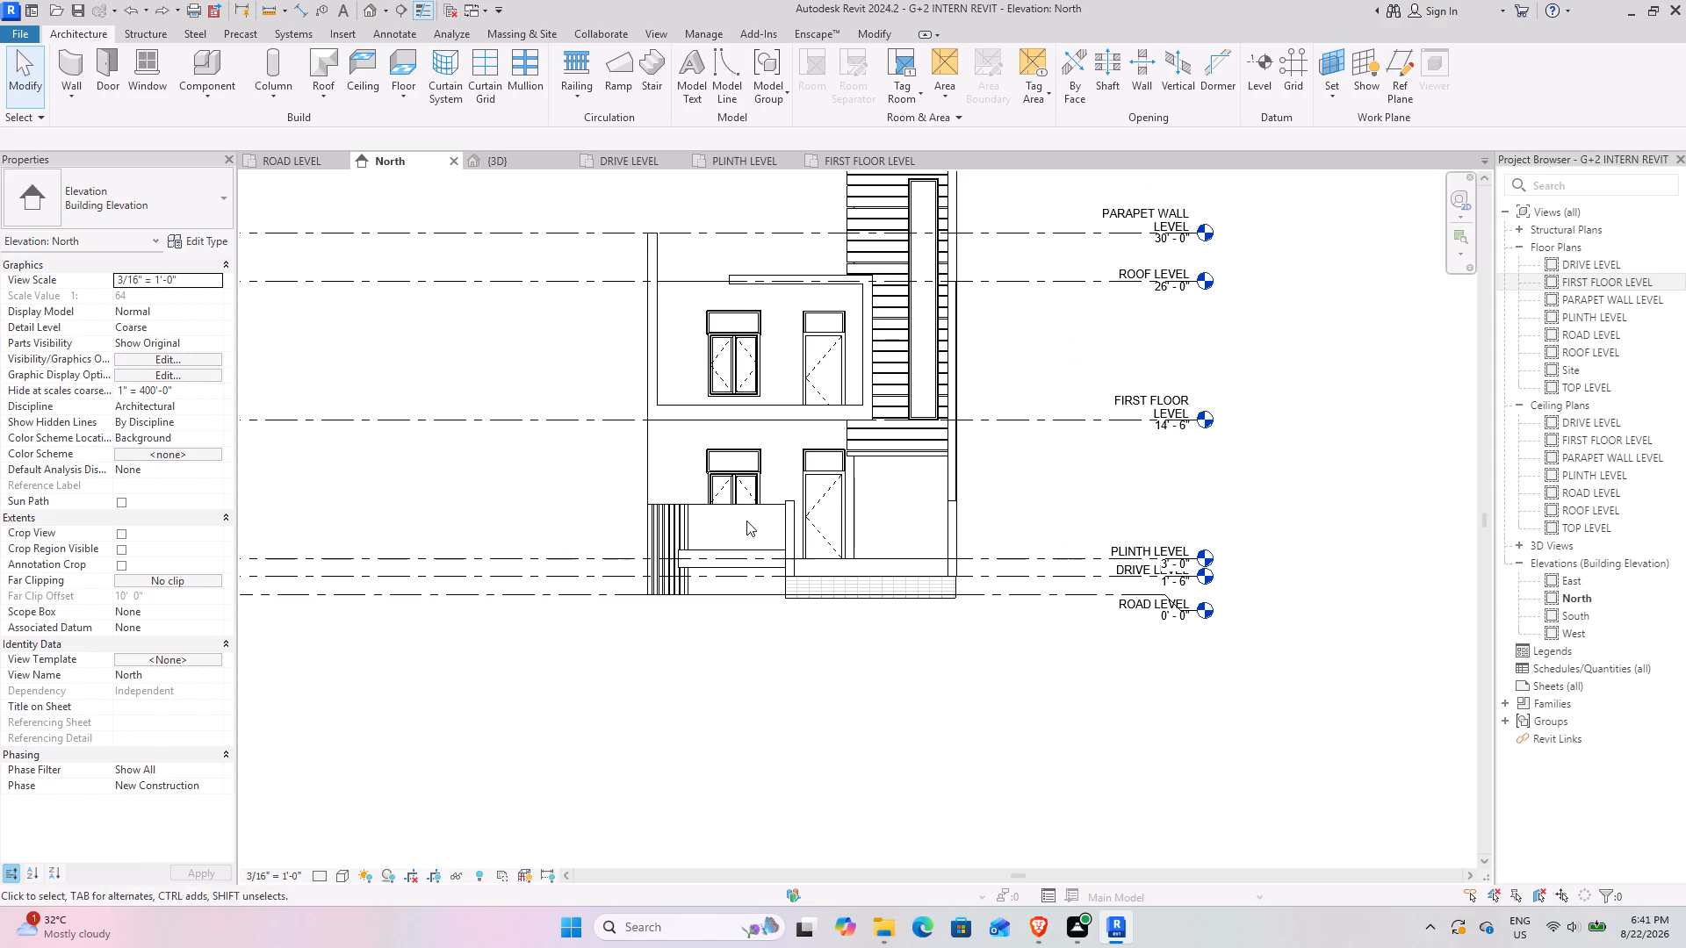
{"action": "left_click_drag", "start_coordinate": [551, 363], "coordinate": [1064, 571]}
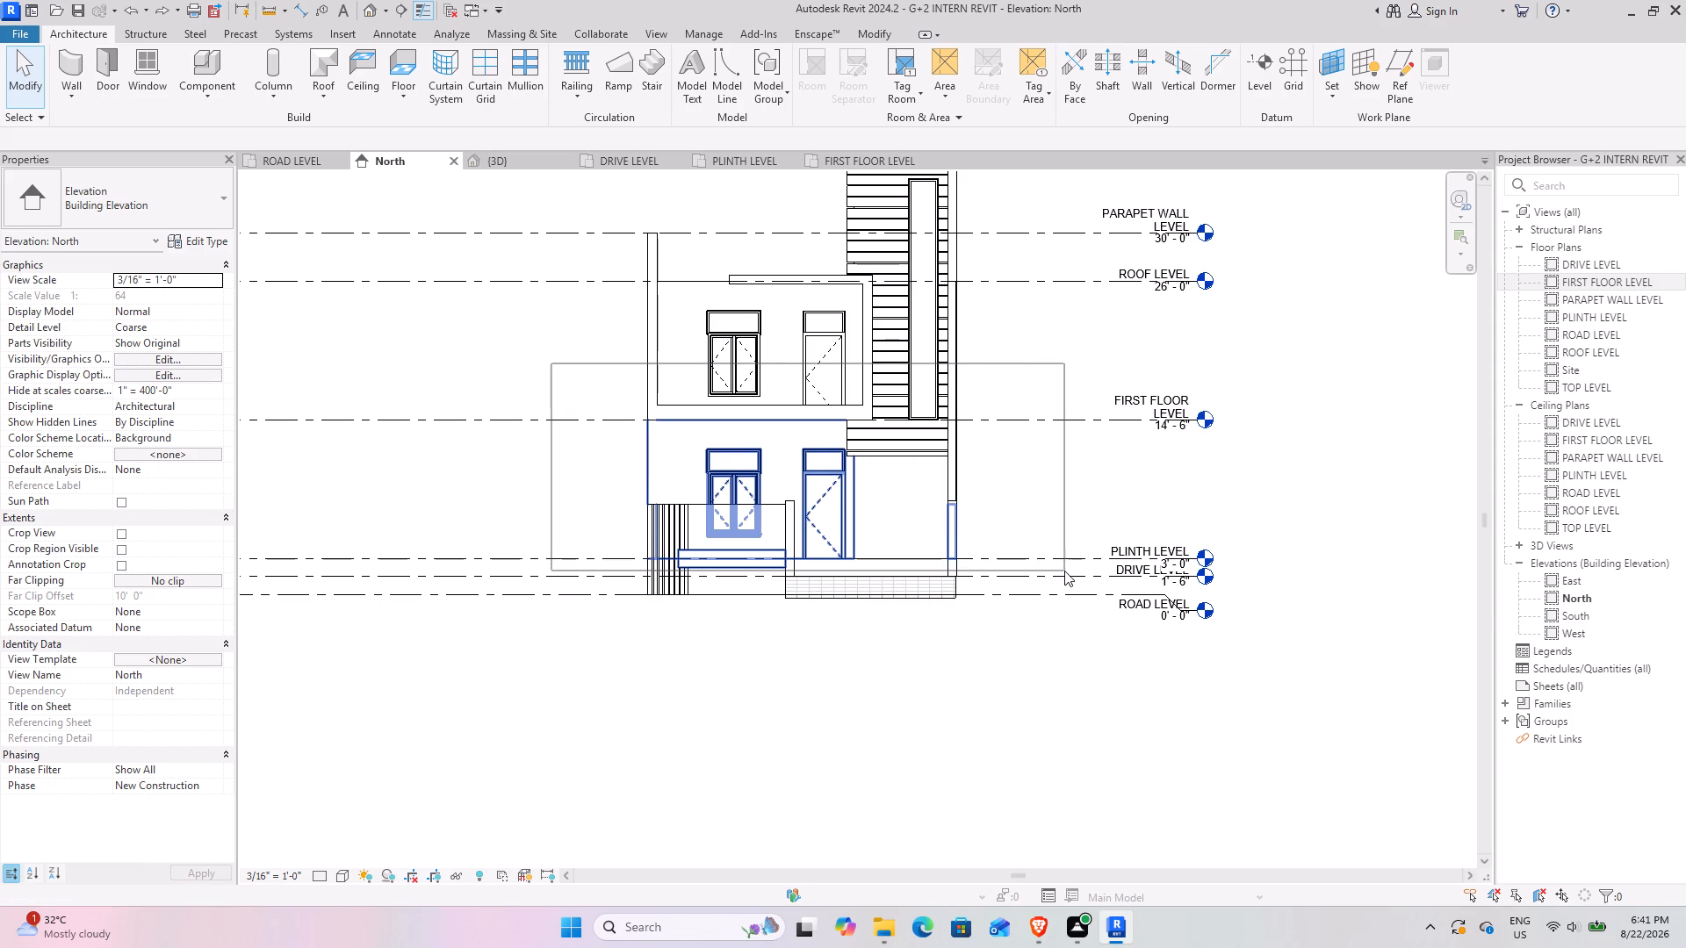
{"action": "left_click_drag", "start_coordinate": [1064, 571], "coordinate": [1075, 566]}
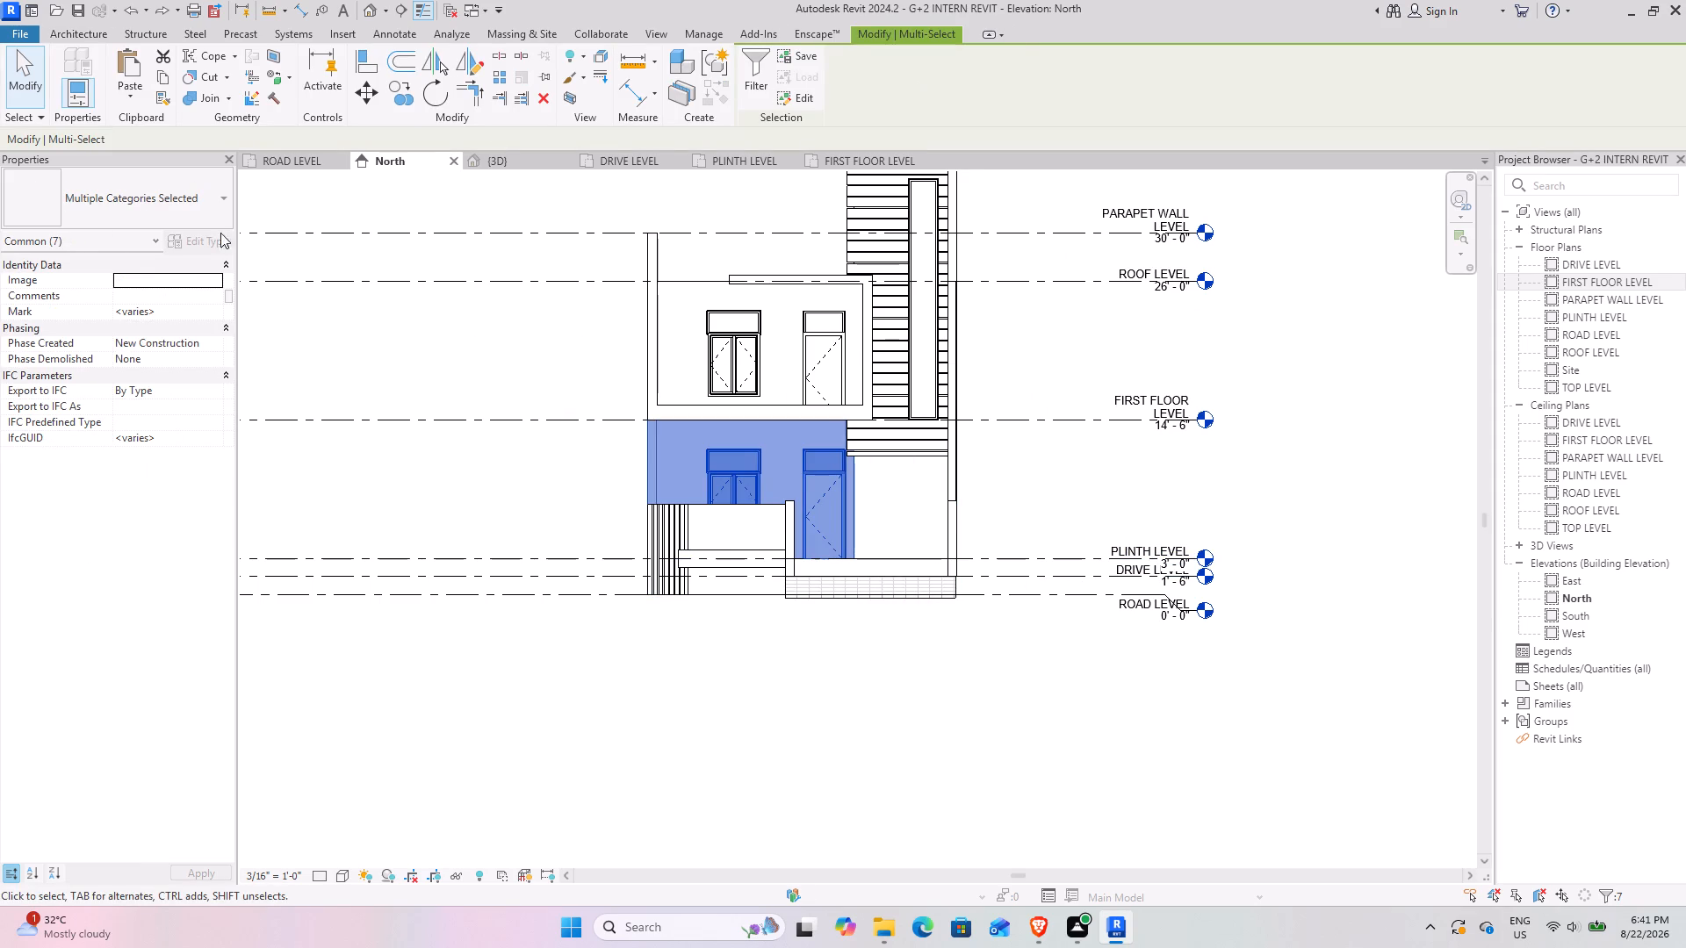
{"action": "left_click", "coordinate": [748, 70]}
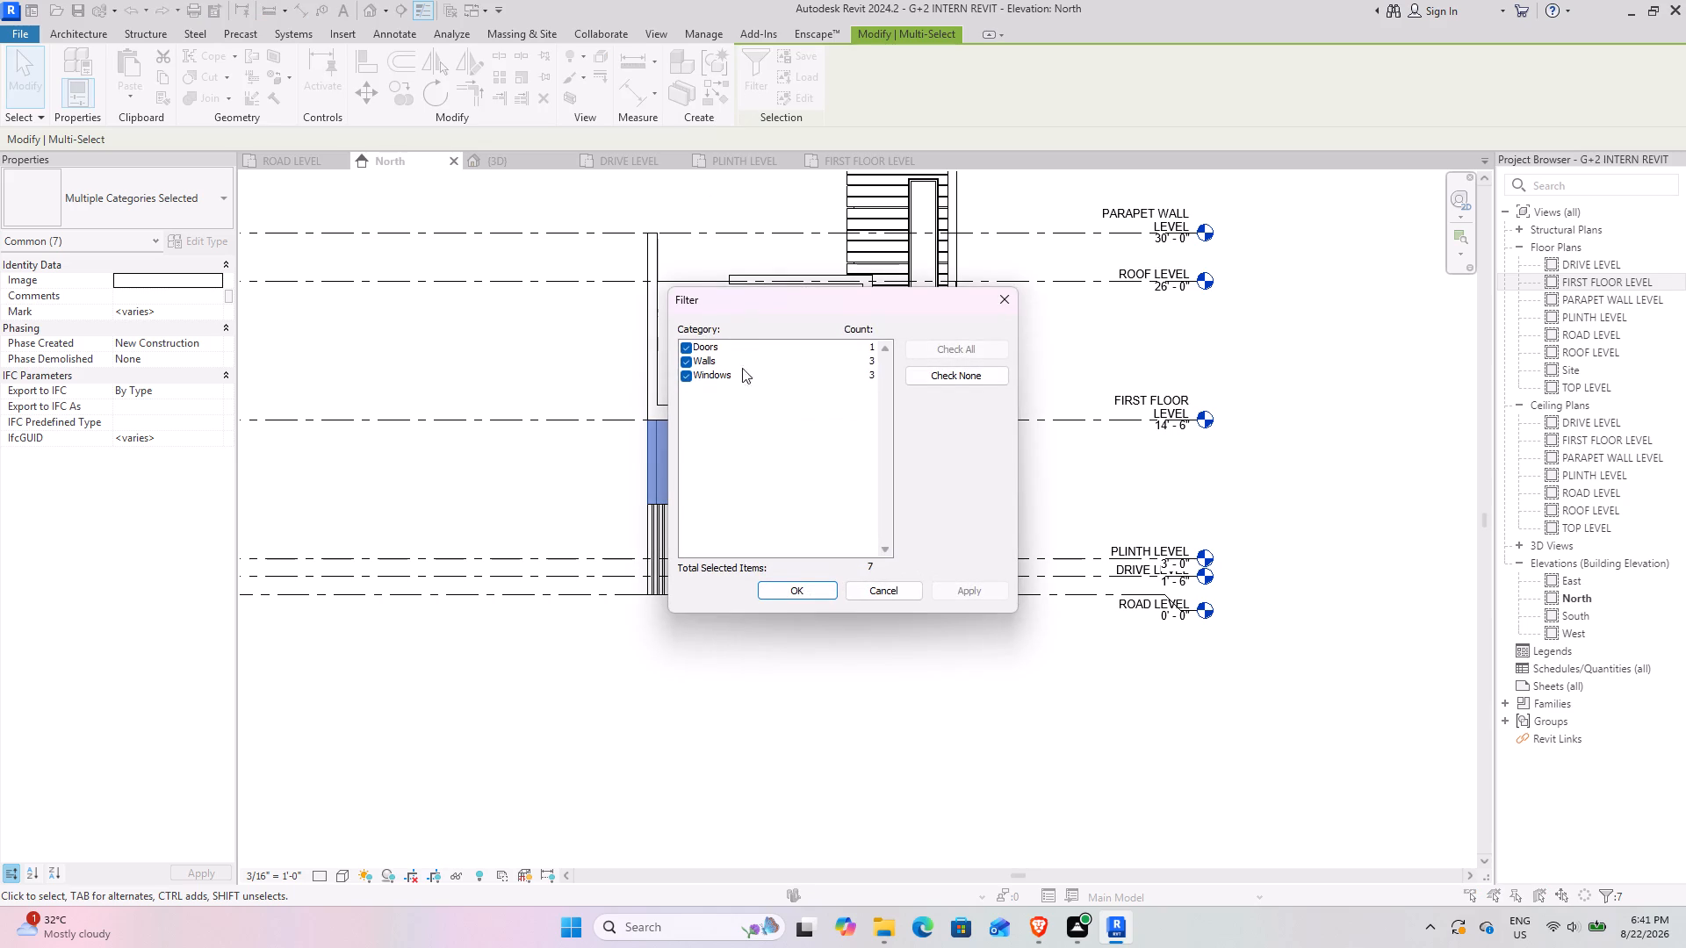
{"action": "left_click", "coordinate": [969, 377]}
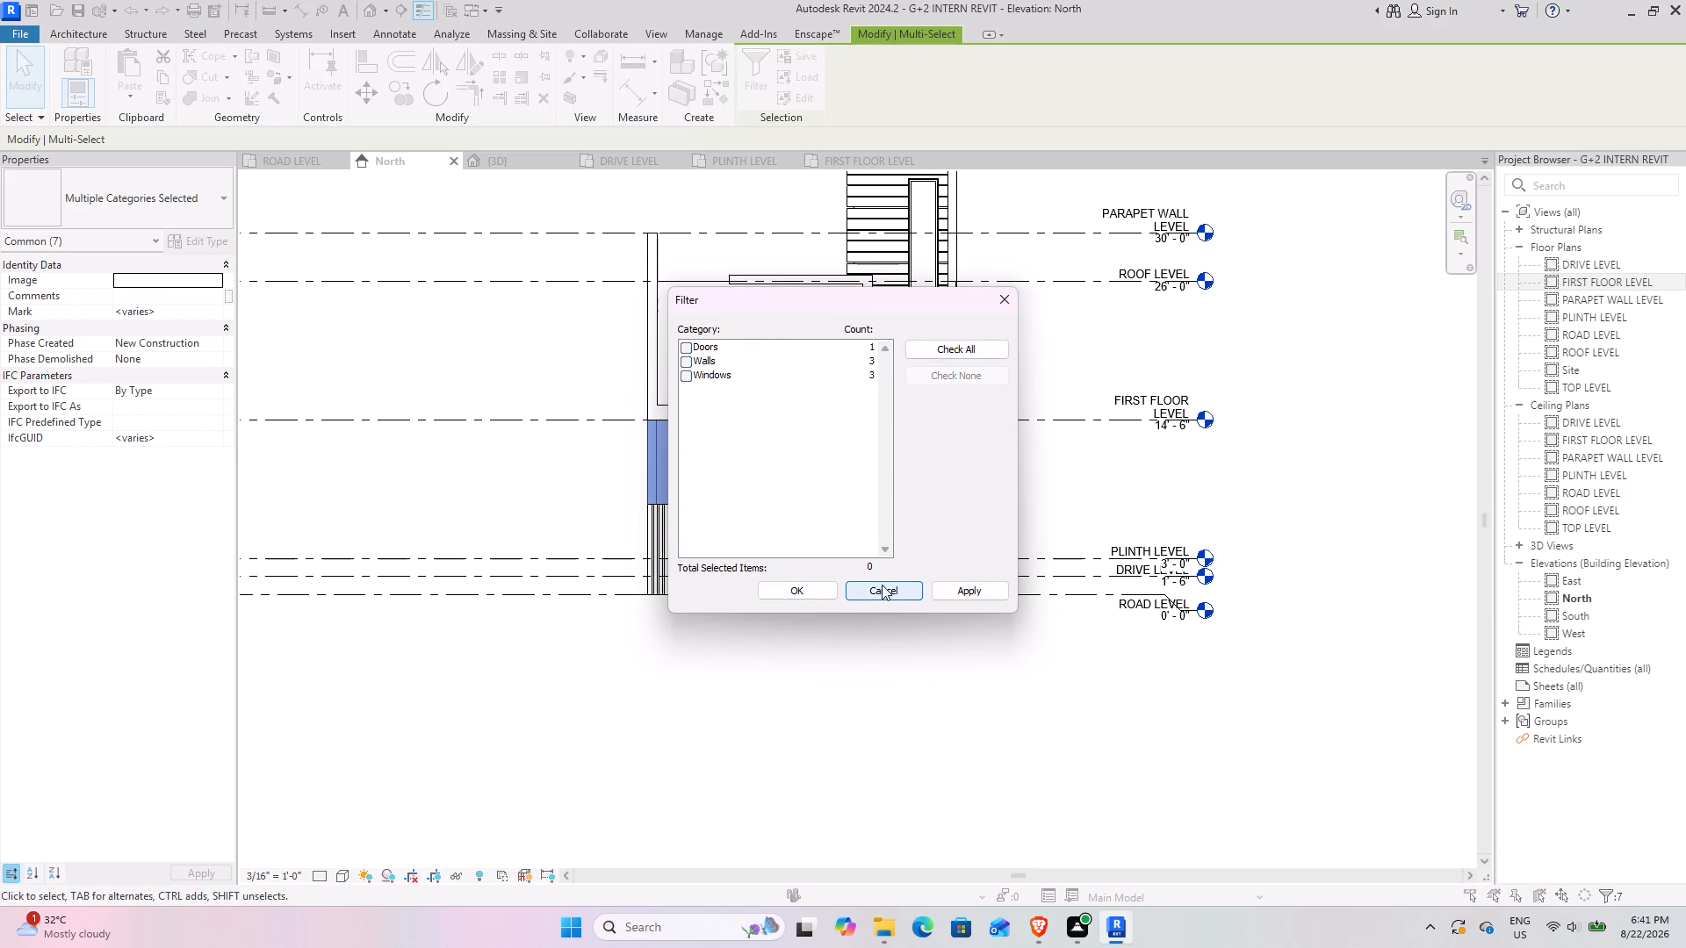
{"action": "left_click", "coordinate": [978, 341]}
{"action": "left_click", "coordinate": [963, 586]}
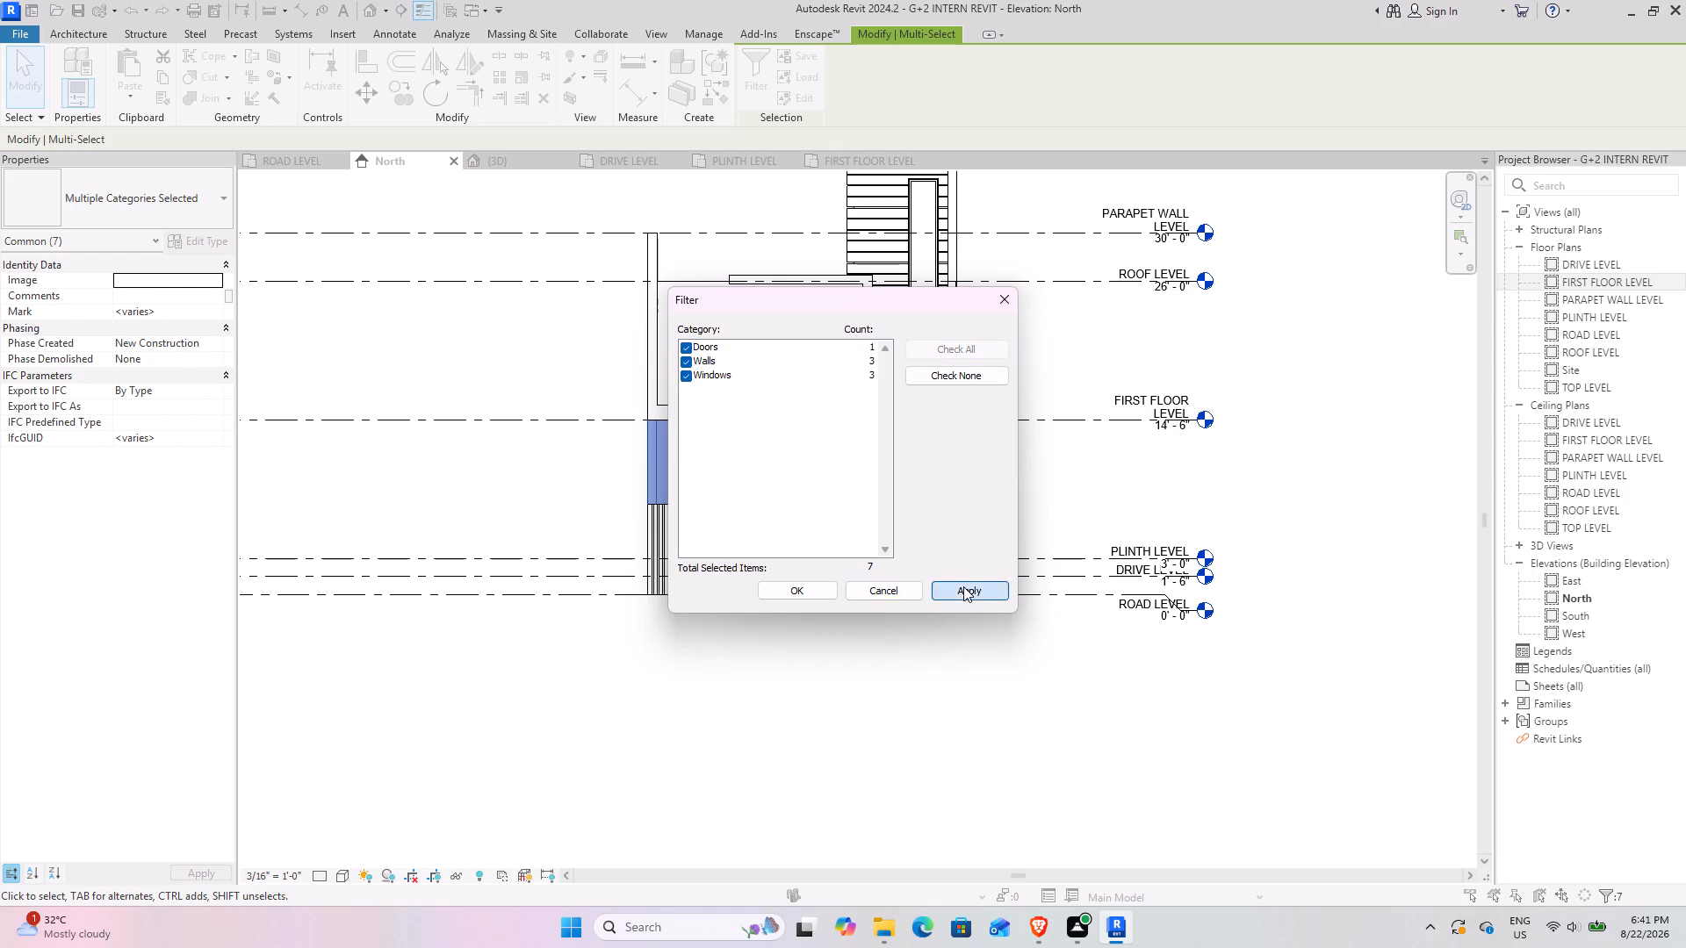
{"action": "left_click", "coordinate": [809, 585]}
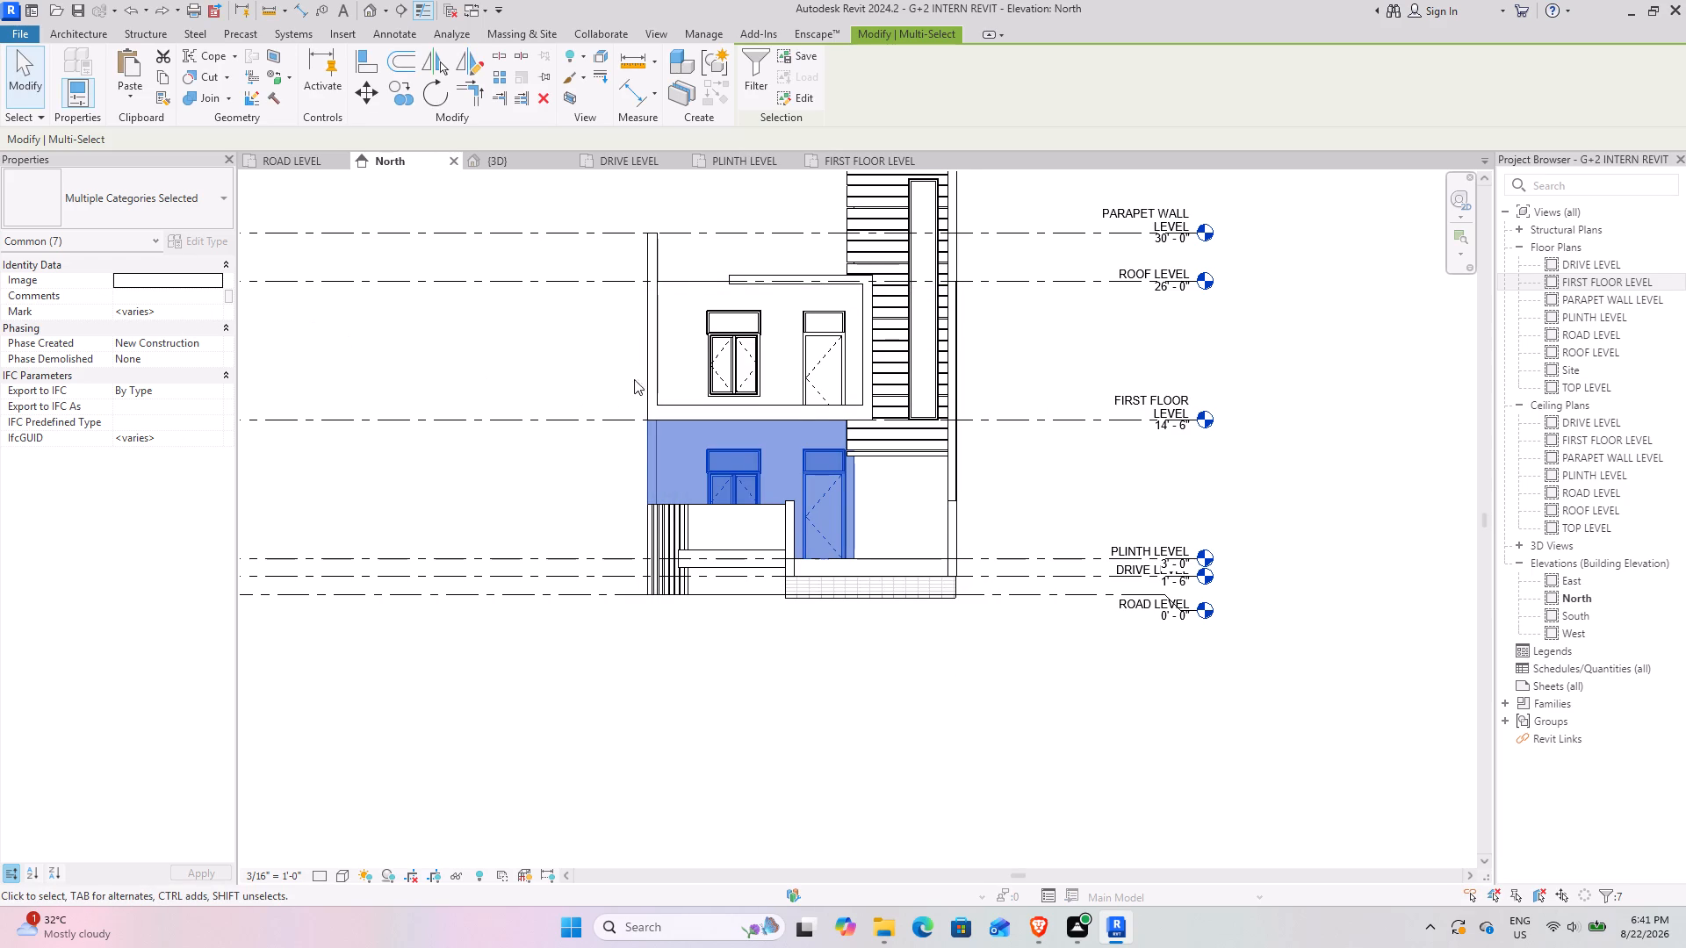
{"action": "left_click", "coordinate": [749, 63]}
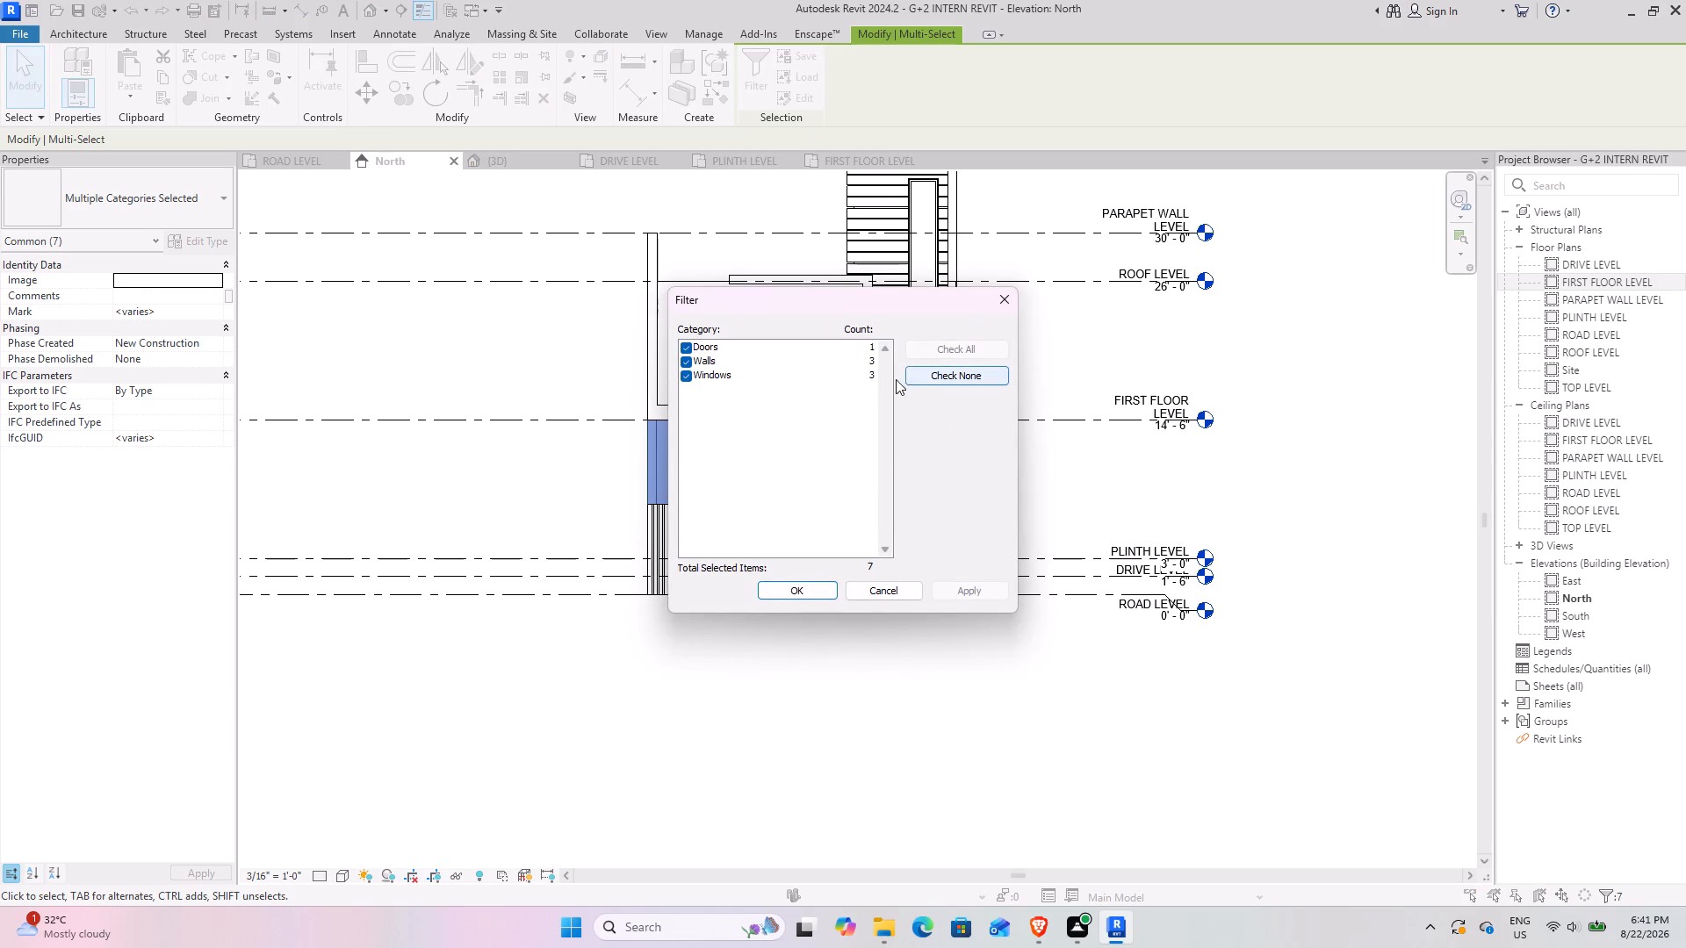
{"action": "left_click", "coordinate": [939, 369]}
{"action": "left_click", "coordinate": [674, 361]}
{"action": "left_click", "coordinate": [689, 358]}
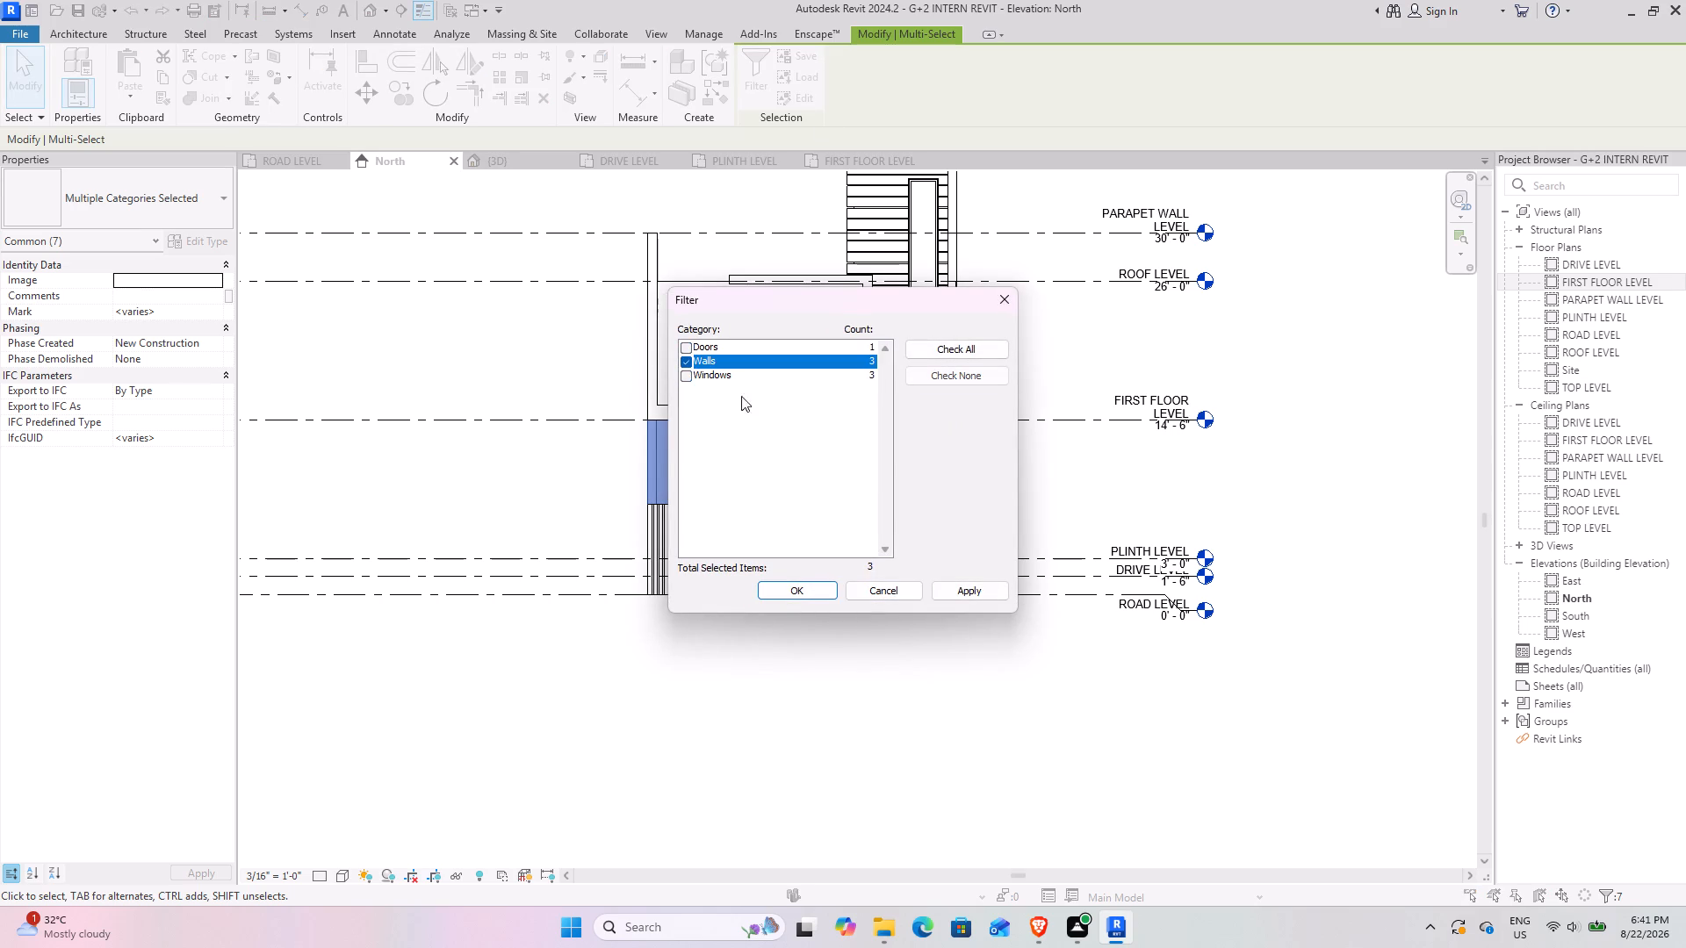
{"action": "left_click", "coordinate": [976, 592]}
{"action": "left_click", "coordinate": [823, 589]}
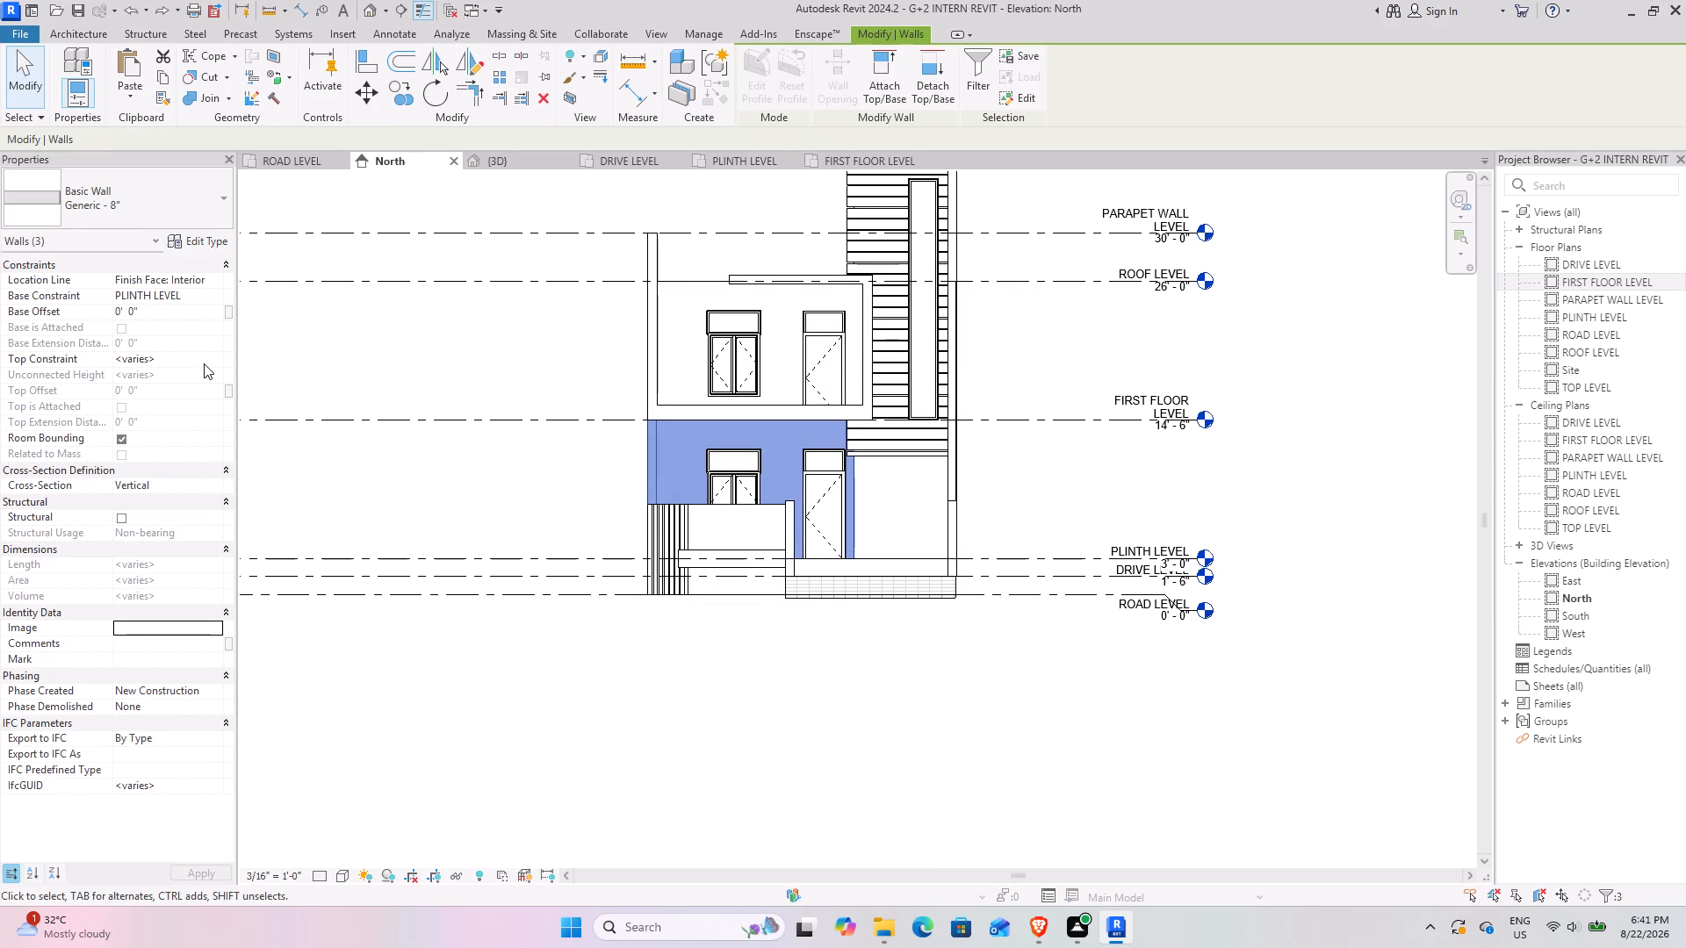
{"action": "left_click", "coordinate": [216, 292]}
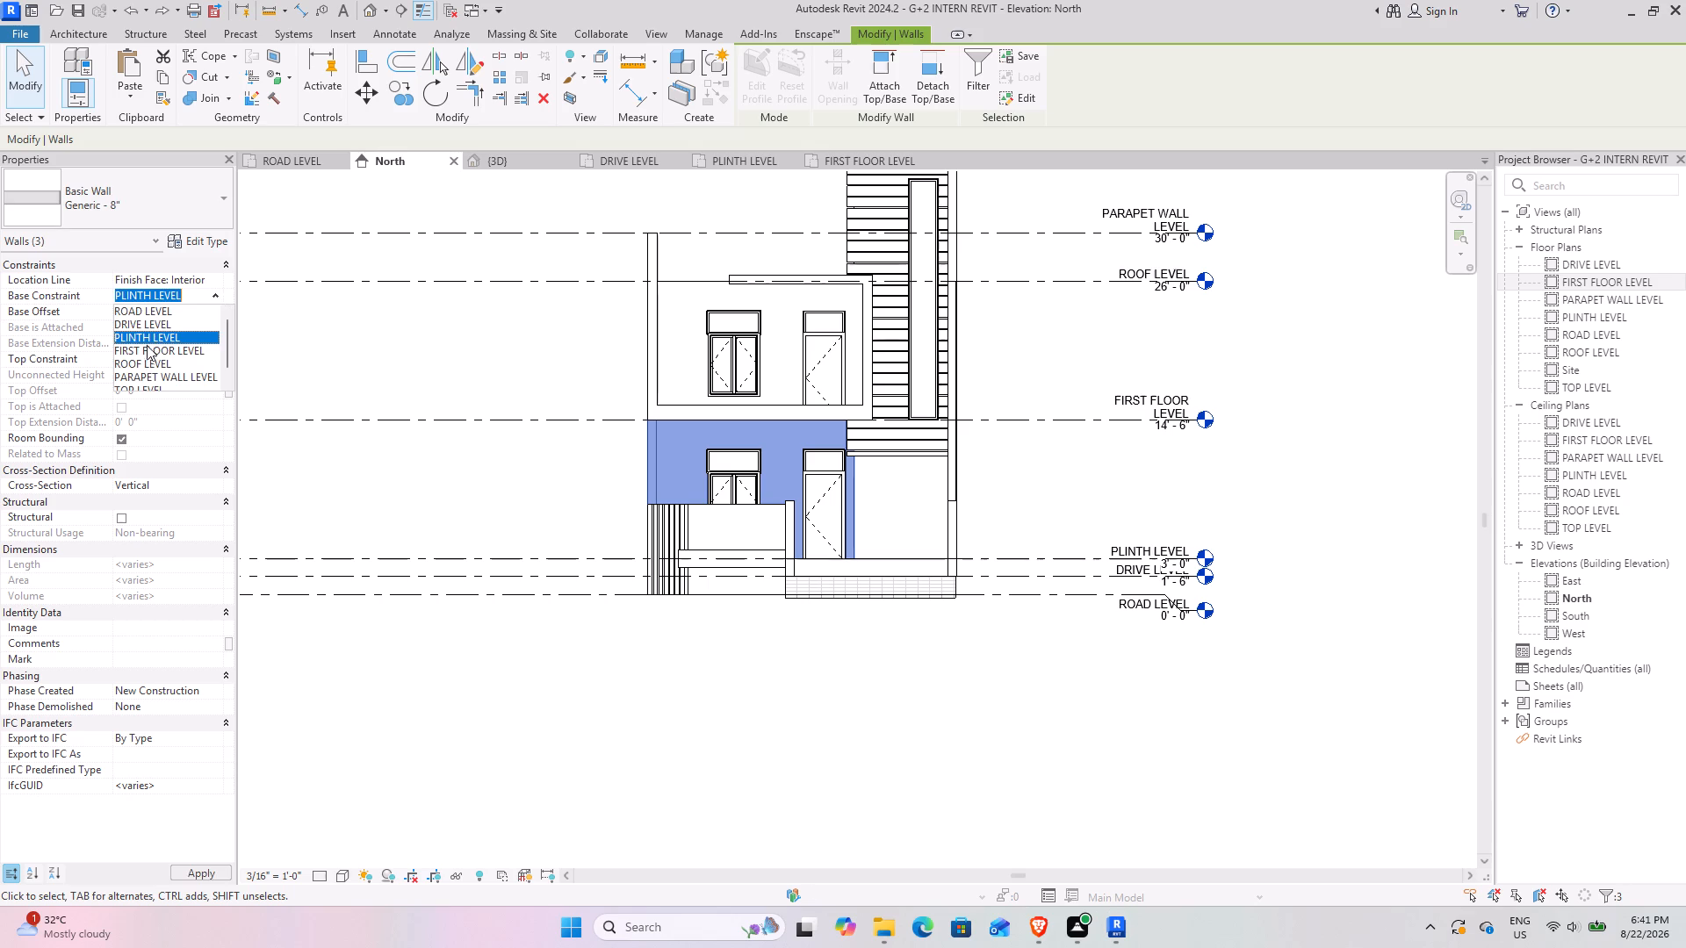
{"action": "left_click", "coordinate": [159, 320]}
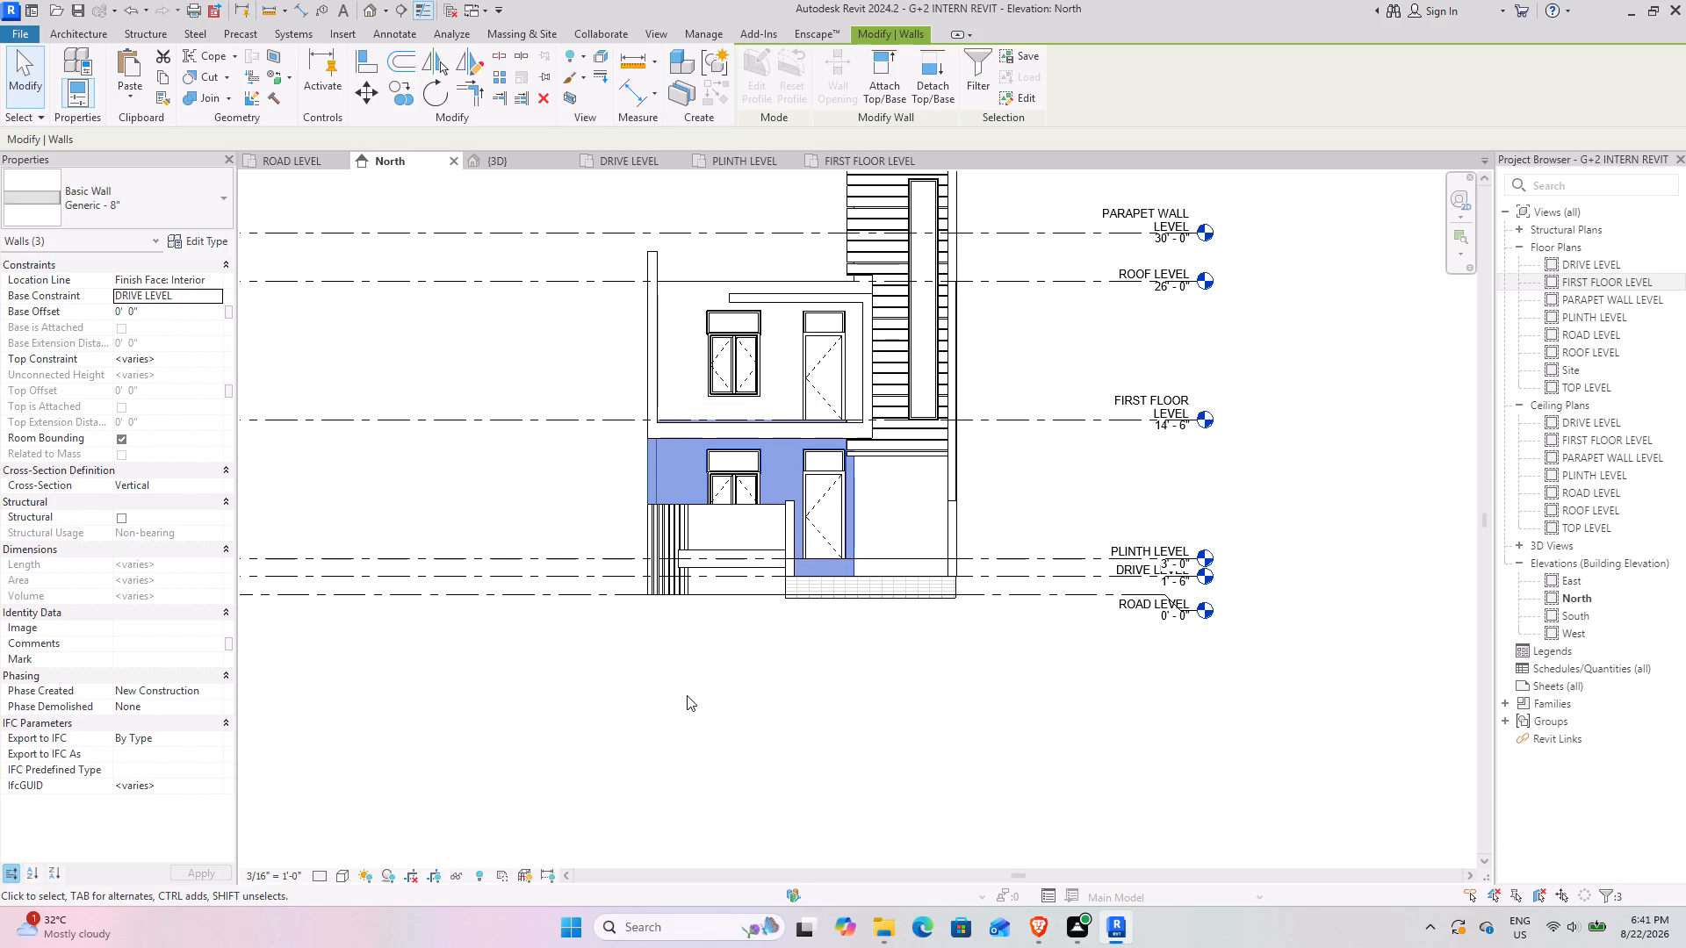
{"action": "left_click", "coordinate": [687, 695]}
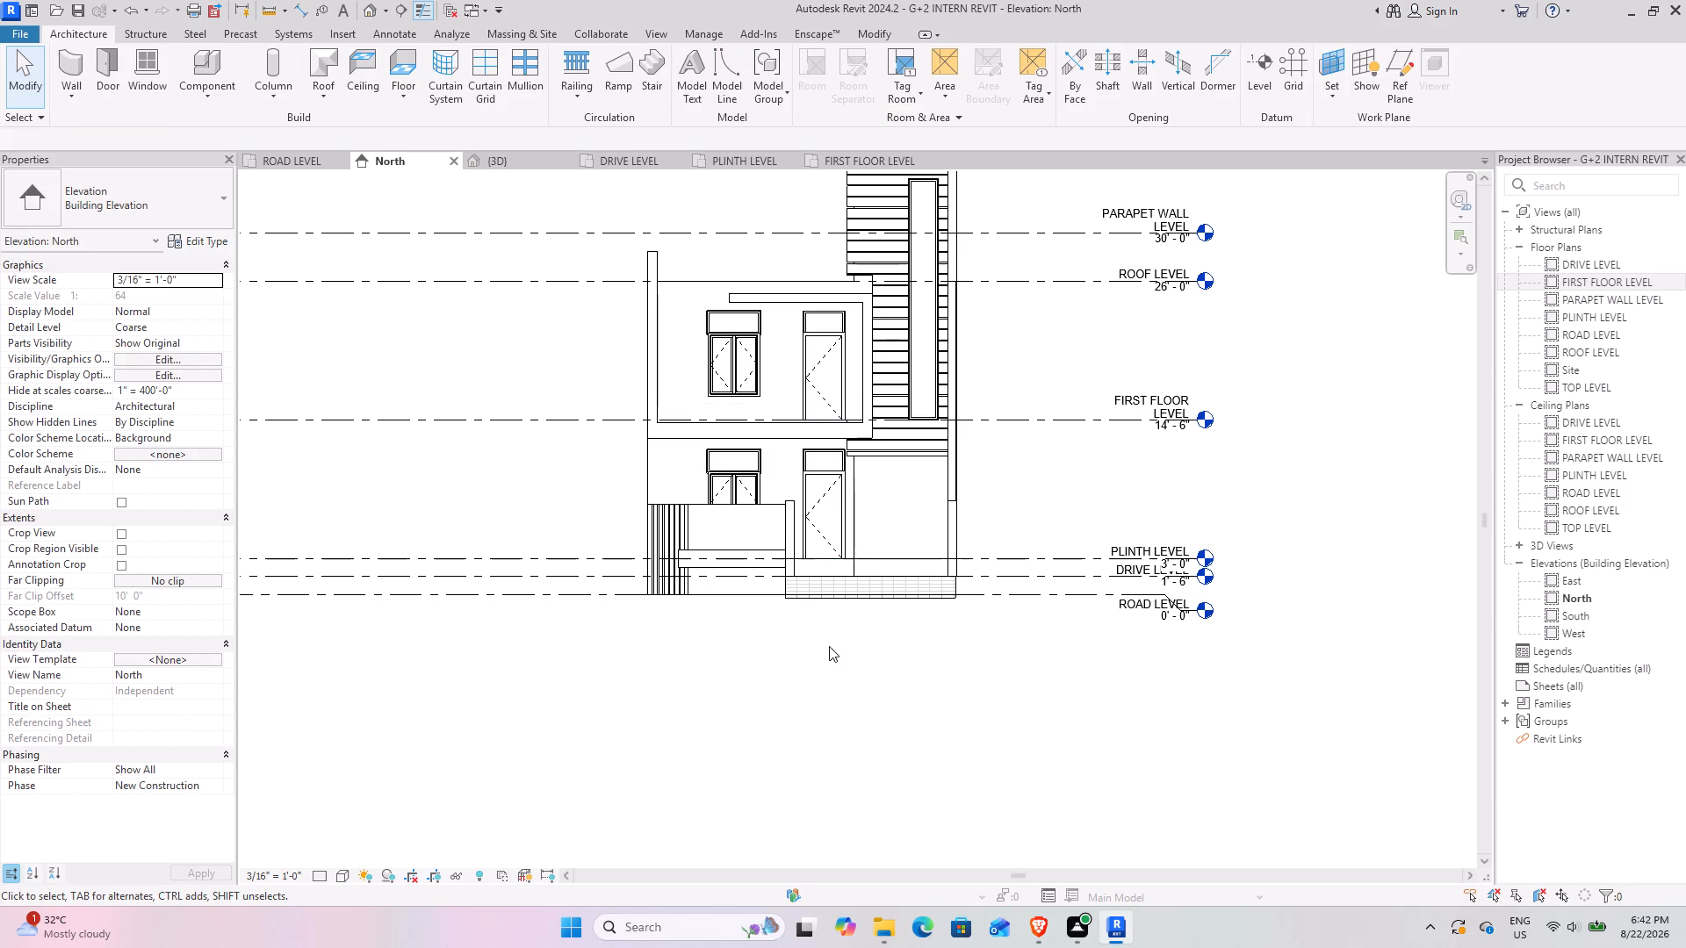
Examine the 3D model from the front and side, checking which house walls still stop short of the floor slab.
{"action": "middle_click_drag", "start_coordinate": [795, 664], "coordinate": [667, 715], "text": "shift"}
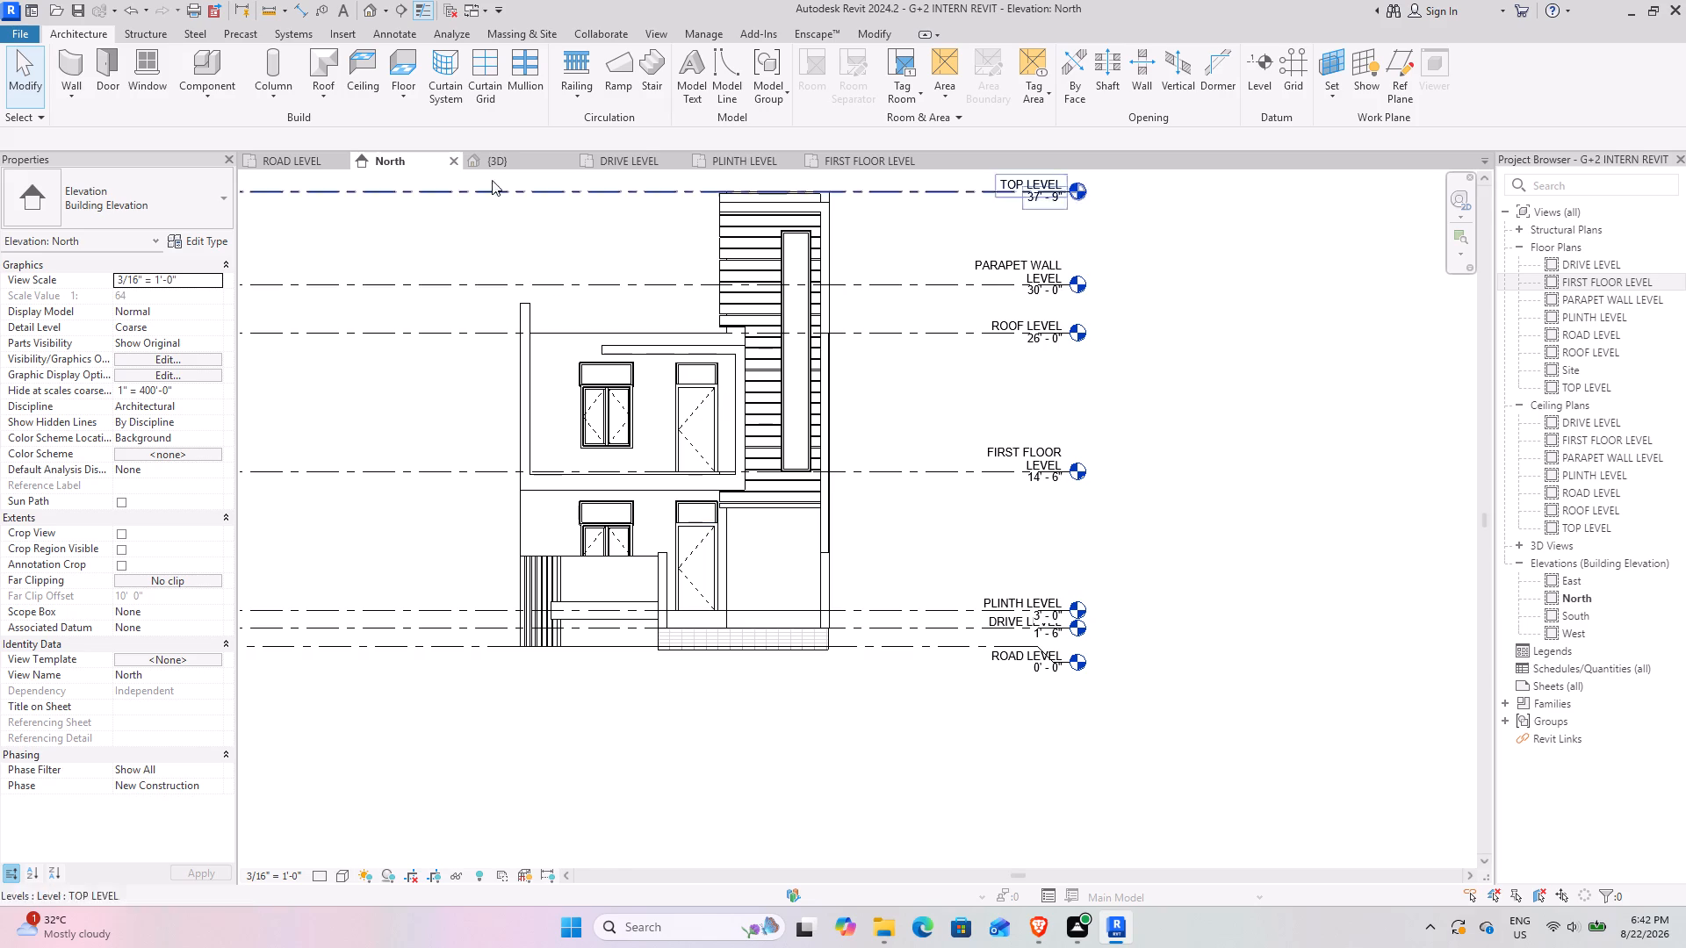
{"action": "left_click", "coordinate": [486, 164]}
{"action": "middle_click_drag", "start_coordinate": [660, 661], "coordinate": [866, 751], "text": "shift"}
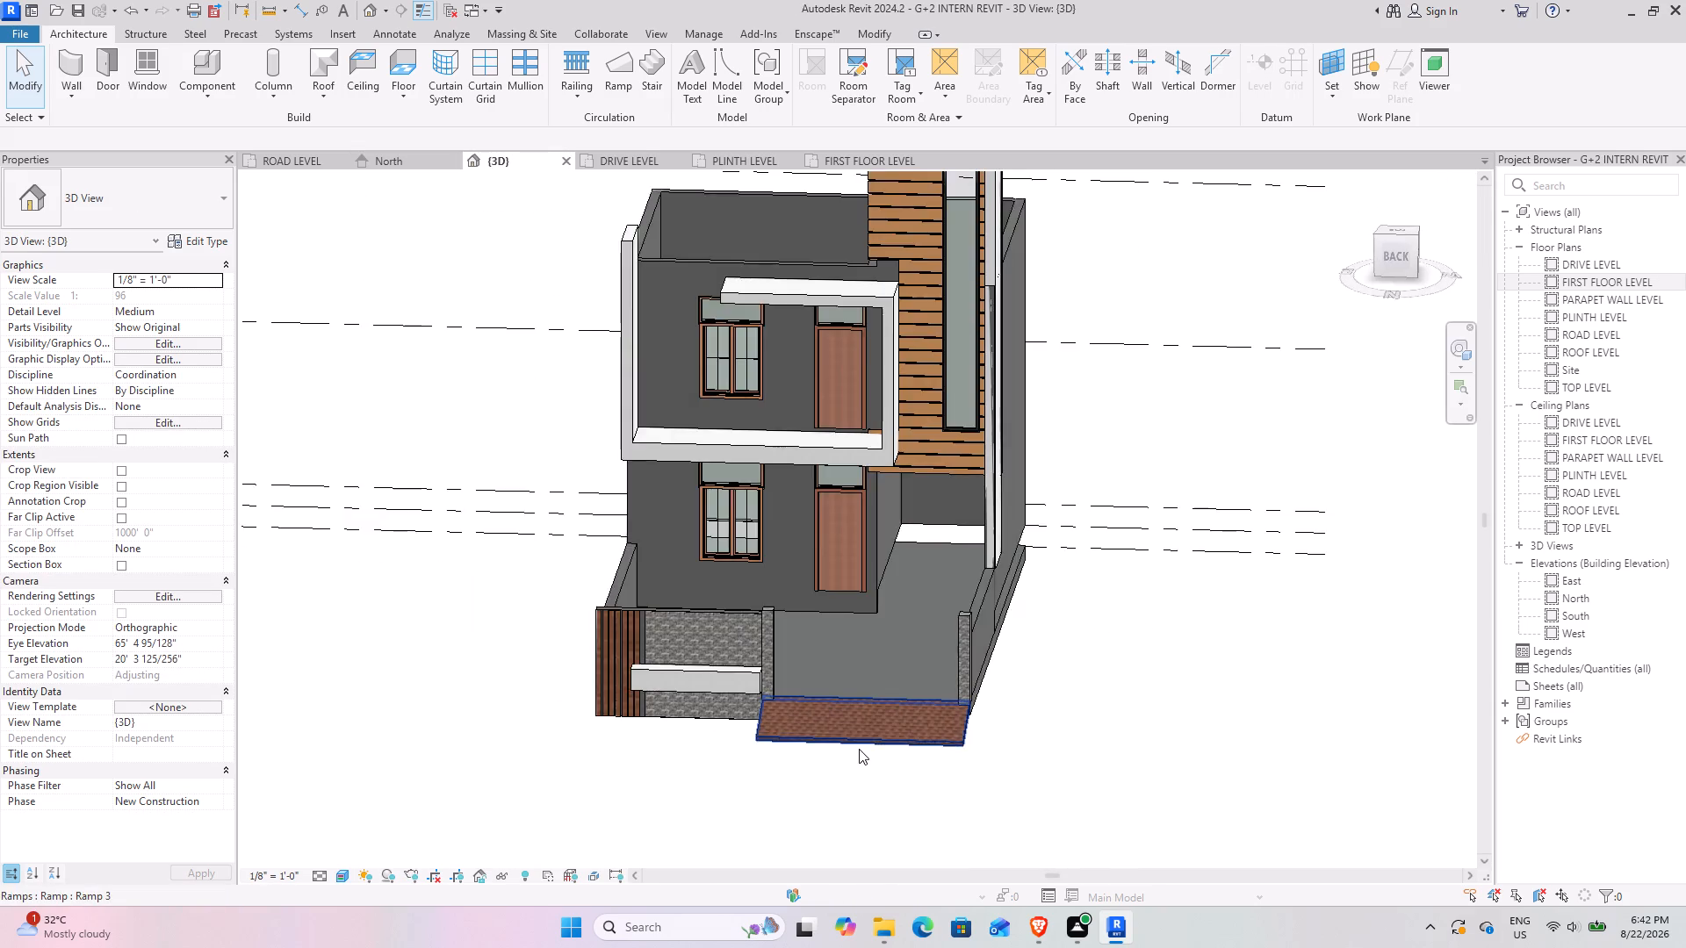
{"action": "middle_click_drag", "start_coordinate": [845, 741], "coordinate": [788, 715], "text": "shift"}
{"action": "middle_click_drag", "start_coordinate": [737, 697], "coordinate": [652, 697], "text": "shift"}
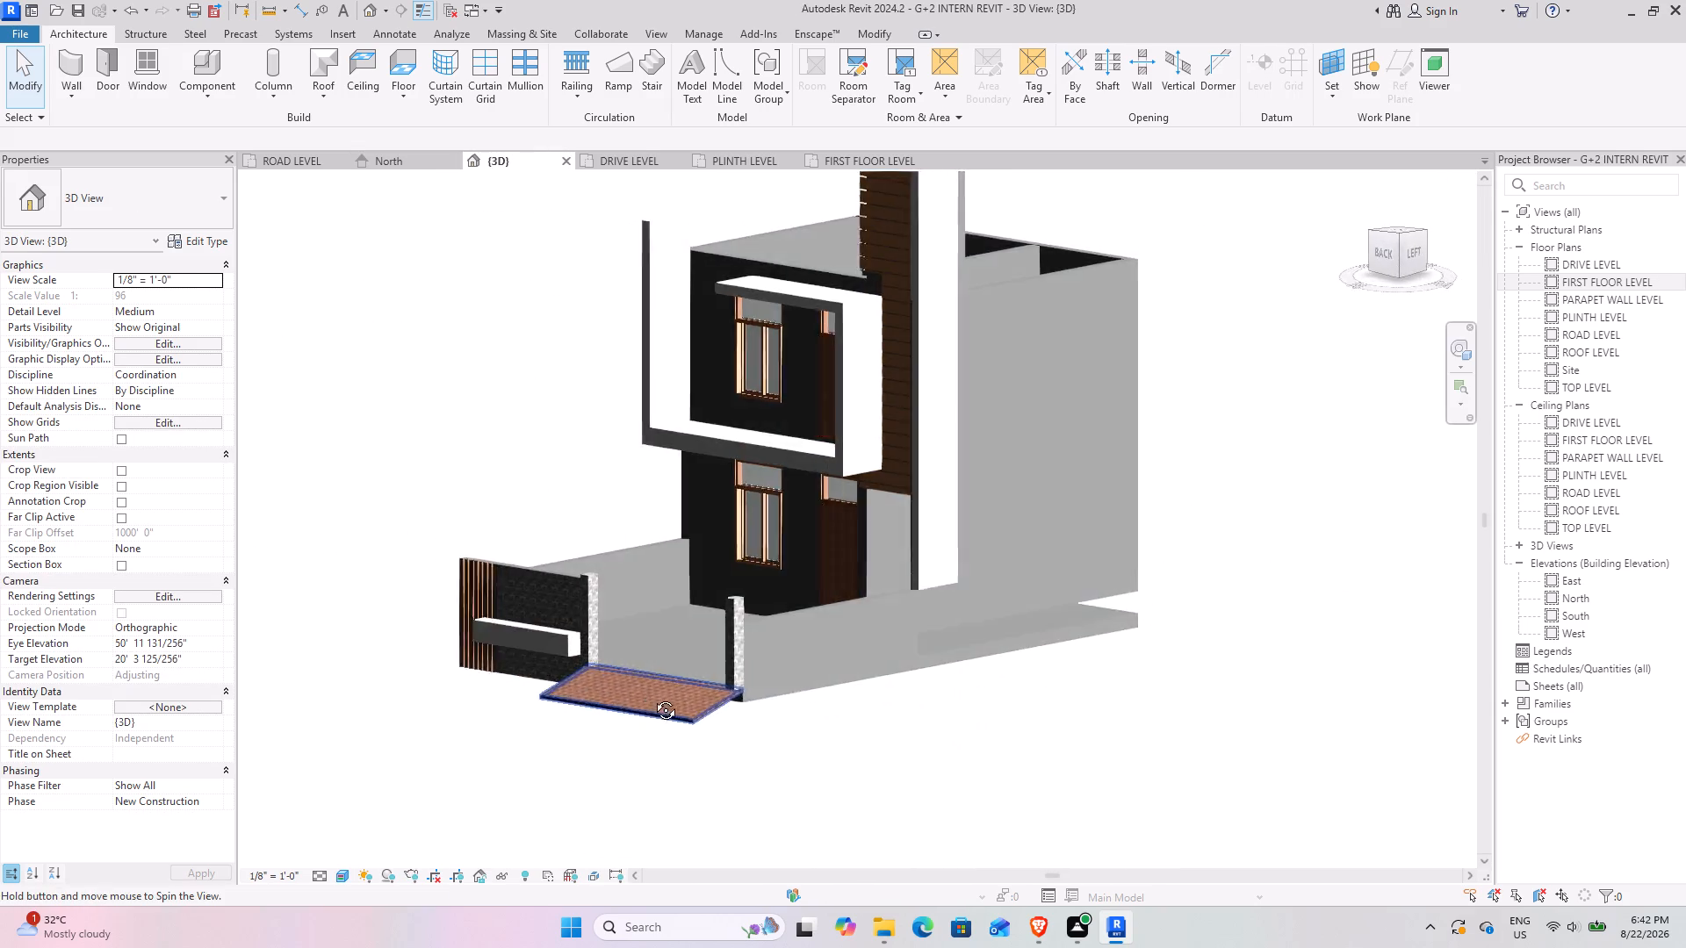
{"action": "middle_click_drag", "start_coordinate": [652, 697], "coordinate": [817, 679], "text": "shift"}
{"action": "middle_click_drag", "start_coordinate": [791, 672], "coordinate": [598, 658]}
{"action": "middle_click_drag", "start_coordinate": [890, 728], "coordinate": [853, 728]}
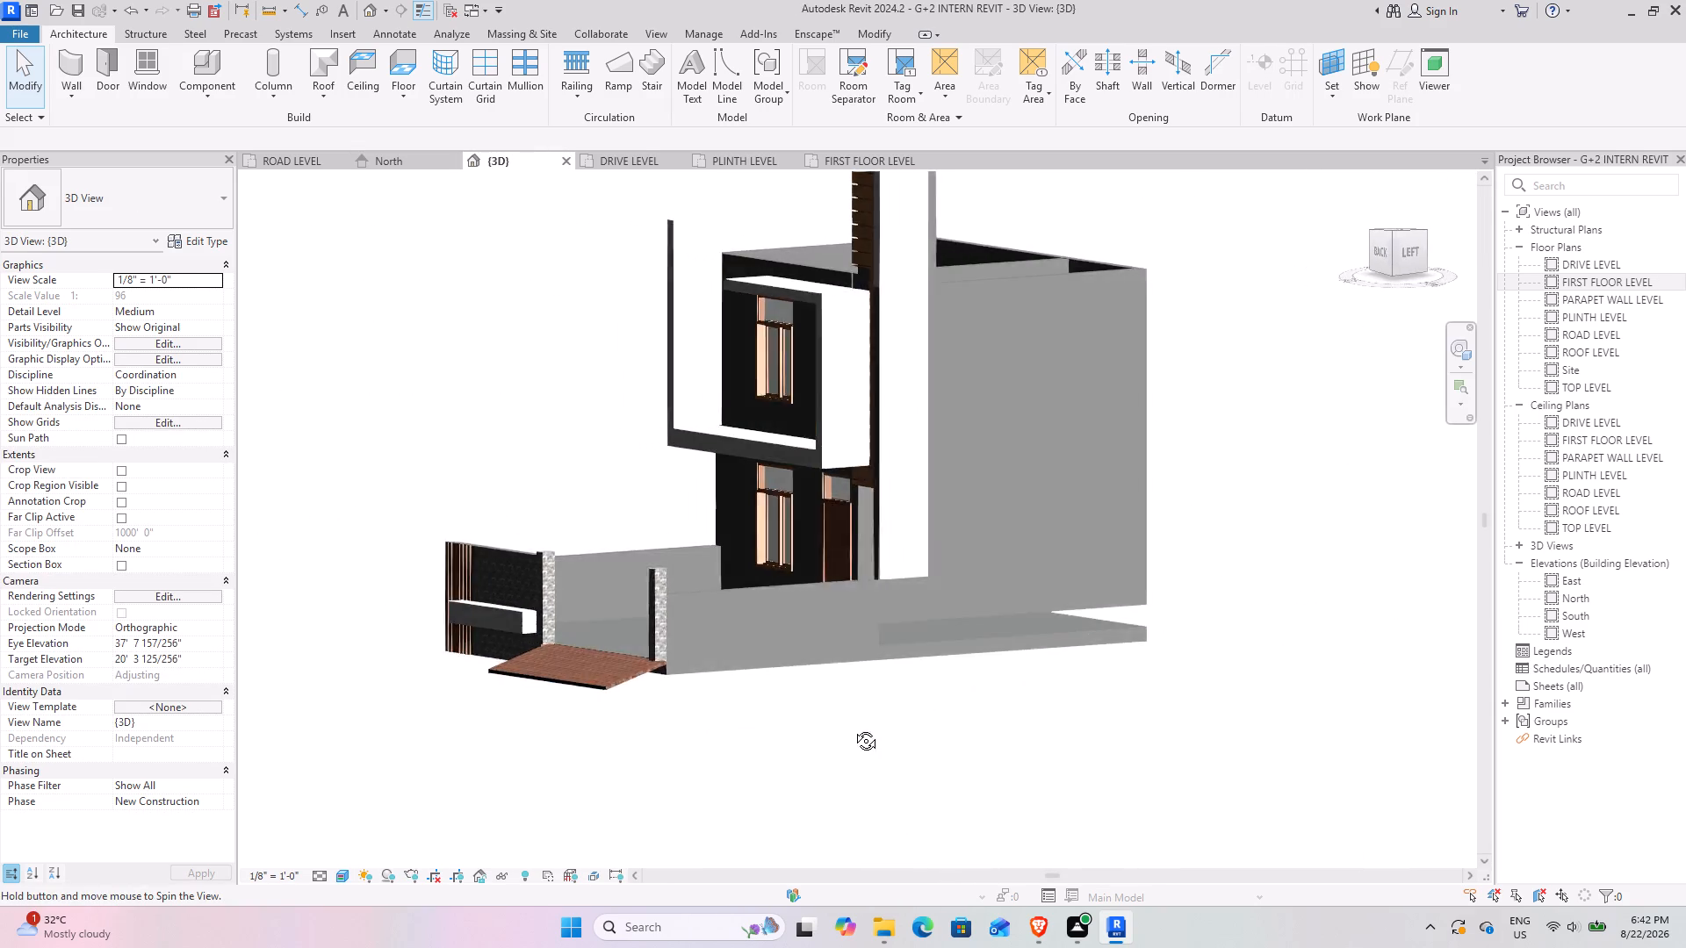
{"action": "middle_click_drag", "start_coordinate": [853, 728], "coordinate": [635, 686]}
{"action": "middle_click_drag", "start_coordinate": [768, 715], "coordinate": [854, 708], "text": "shift"}
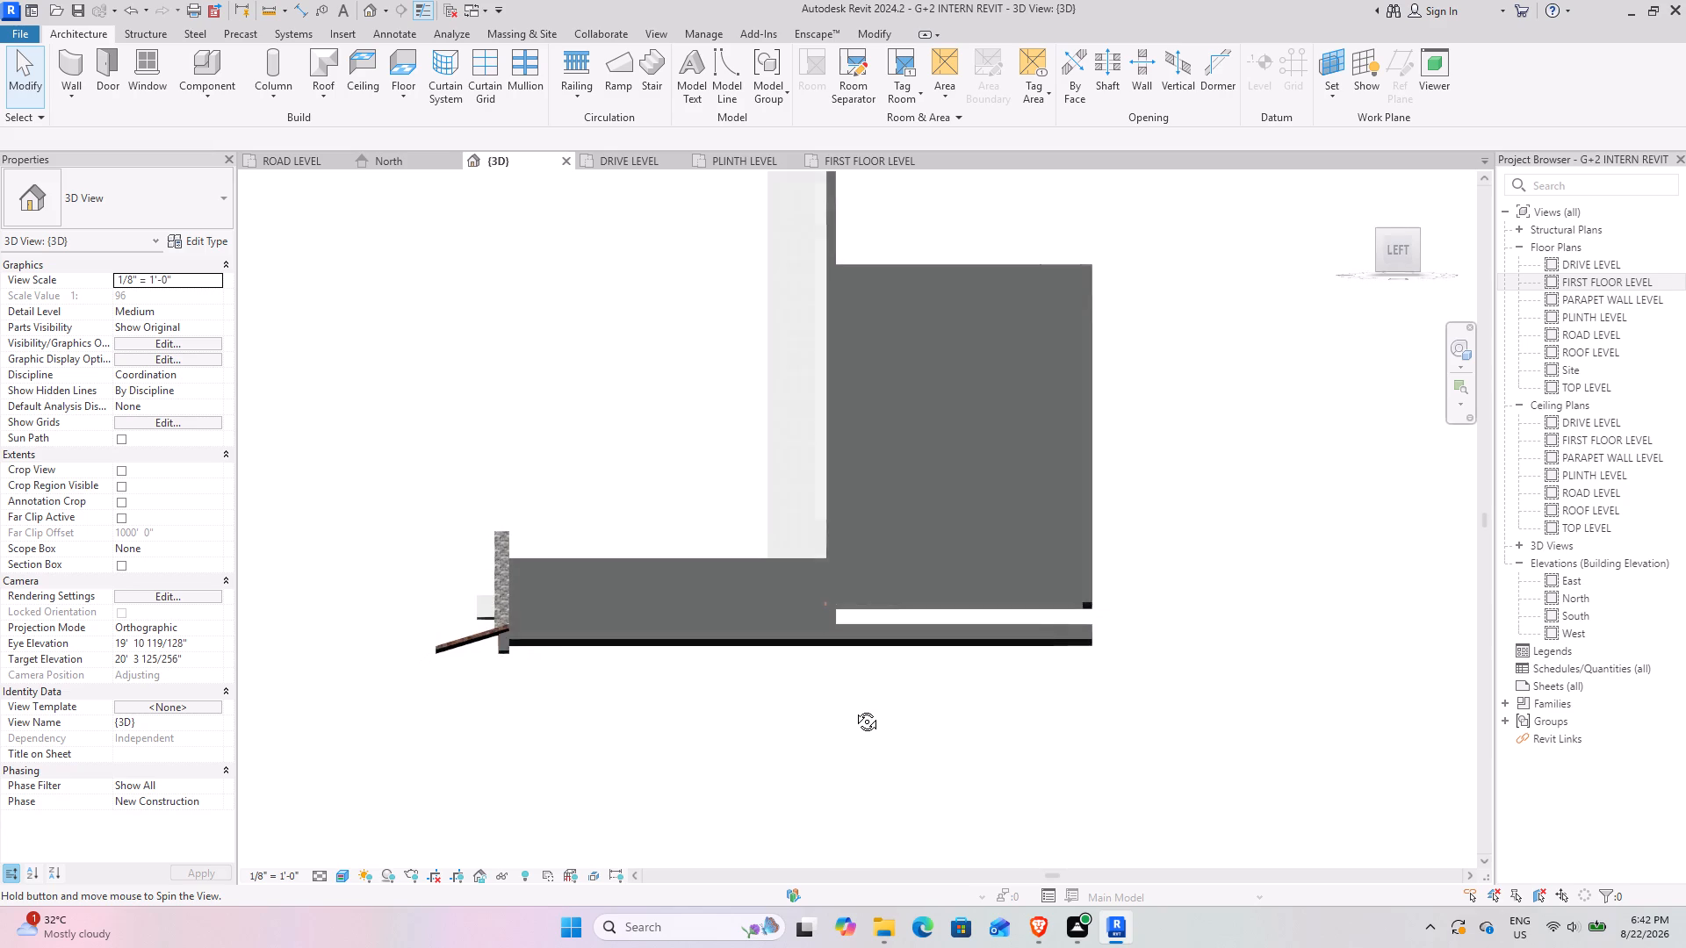
{"action": "middle_click_drag", "start_coordinate": [854, 708], "coordinate": [848, 714], "text": "shift"}
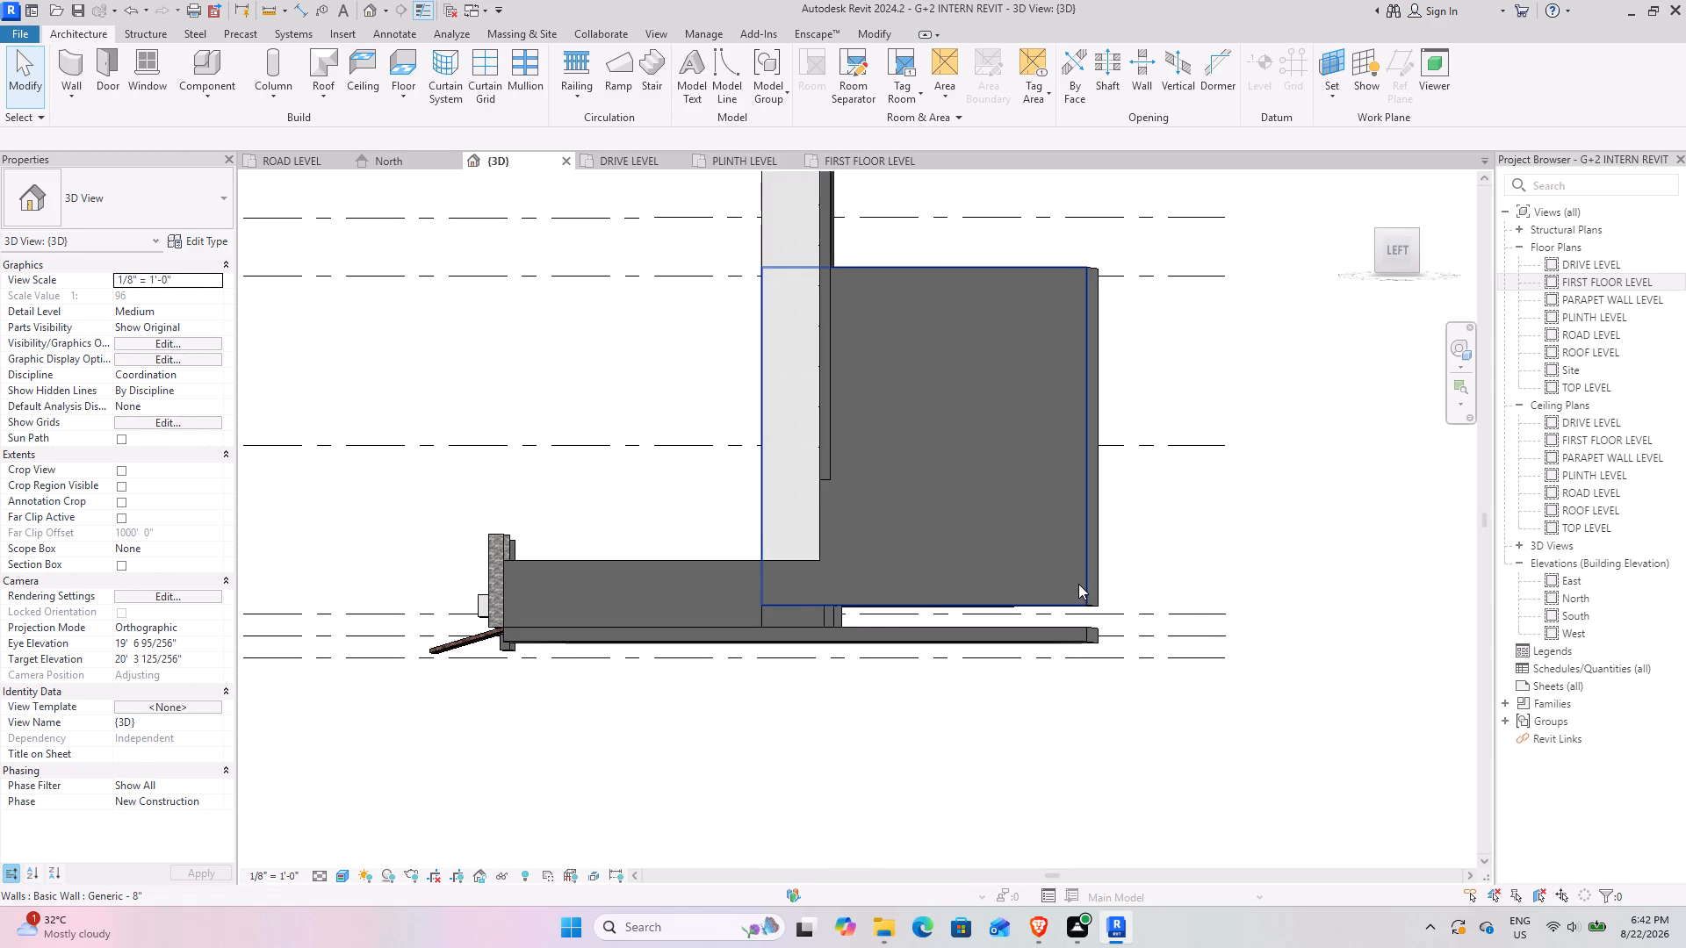
Select the rear wall and the two outer side walls of the house and set their base constraint to DRIVE LEVEL.
{"action": "left_click", "coordinate": [1078, 584]}
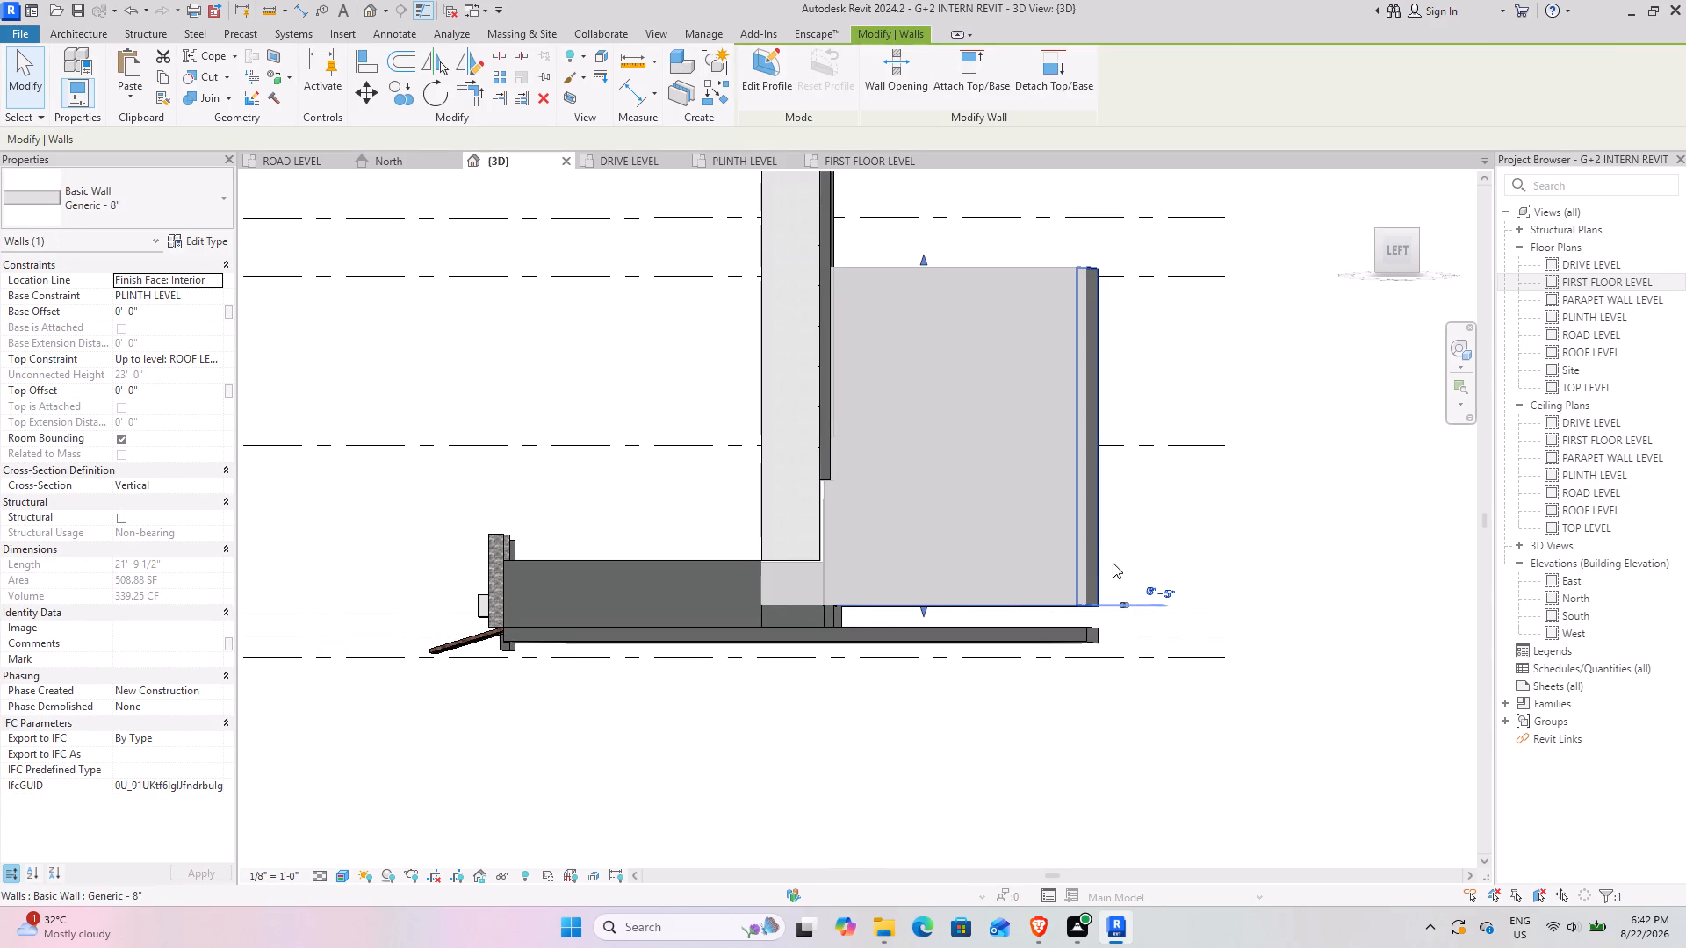
{"action": "left_click", "coordinate": [1098, 553], "text": "ctrl"}
{"action": "middle_click_drag", "start_coordinate": [1140, 551], "coordinate": [663, 638], "text": "shift"}
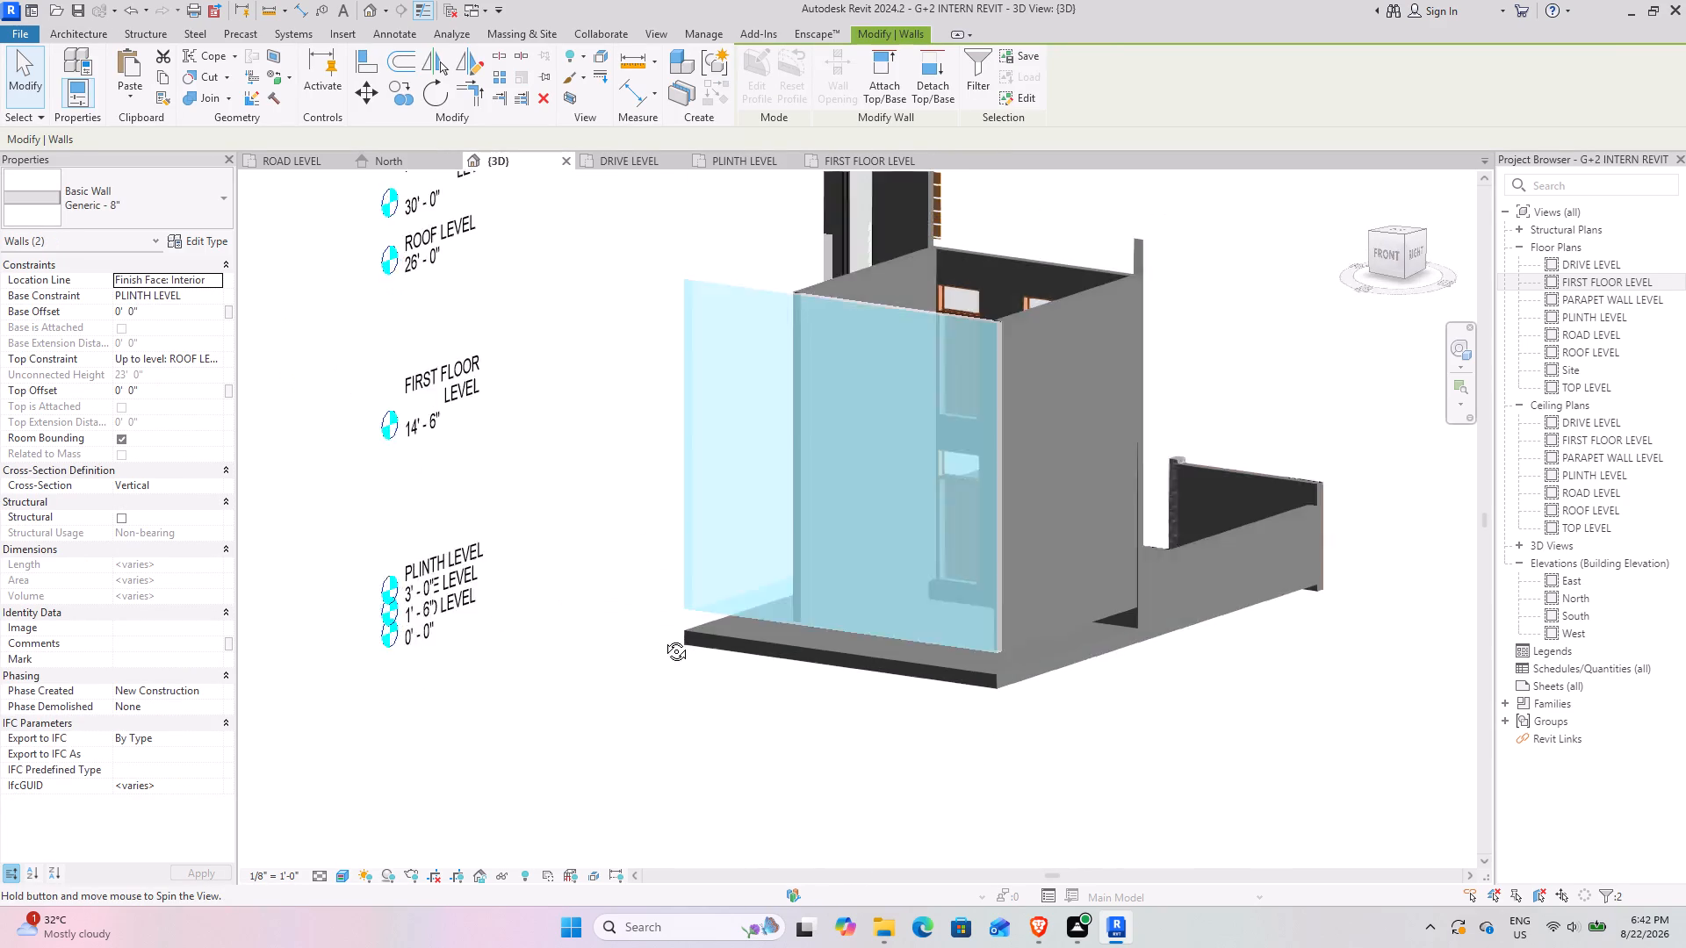
{"action": "middle_click_drag", "start_coordinate": [663, 638], "coordinate": [635, 638], "text": "shift"}
{"action": "left_click", "coordinate": [1023, 636], "text": "ctrl"}
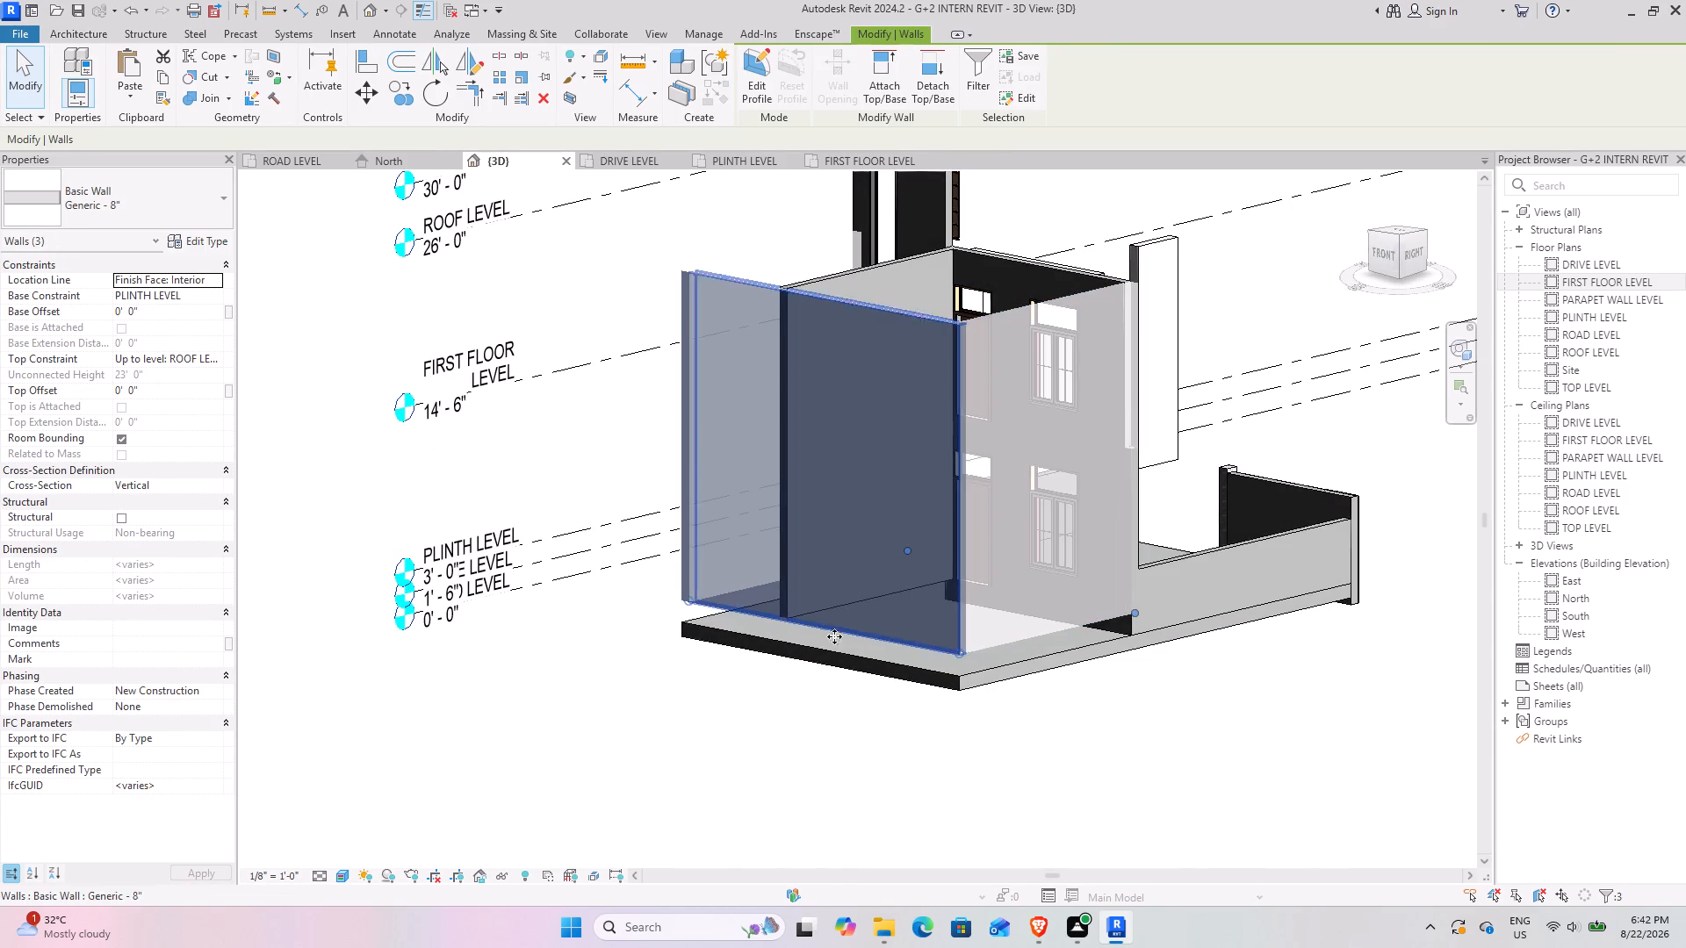
{"action": "left_click", "coordinate": [216, 297]}
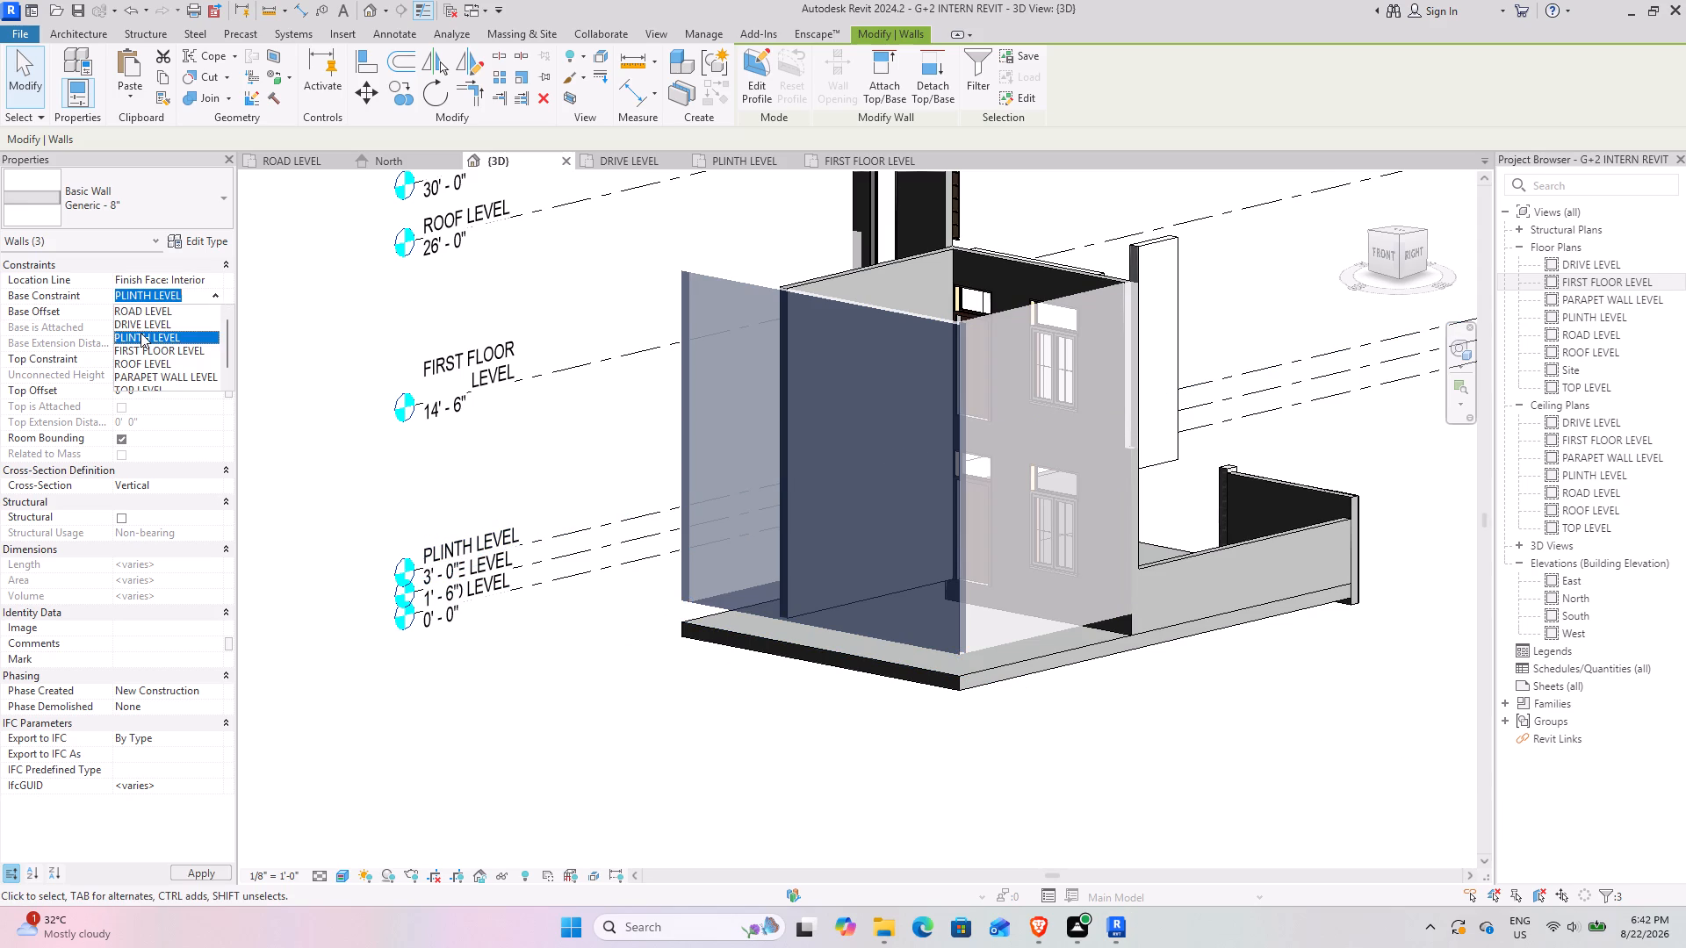
{"action": "left_click", "coordinate": [158, 319]}
{"action": "left_click", "coordinate": [719, 693]}
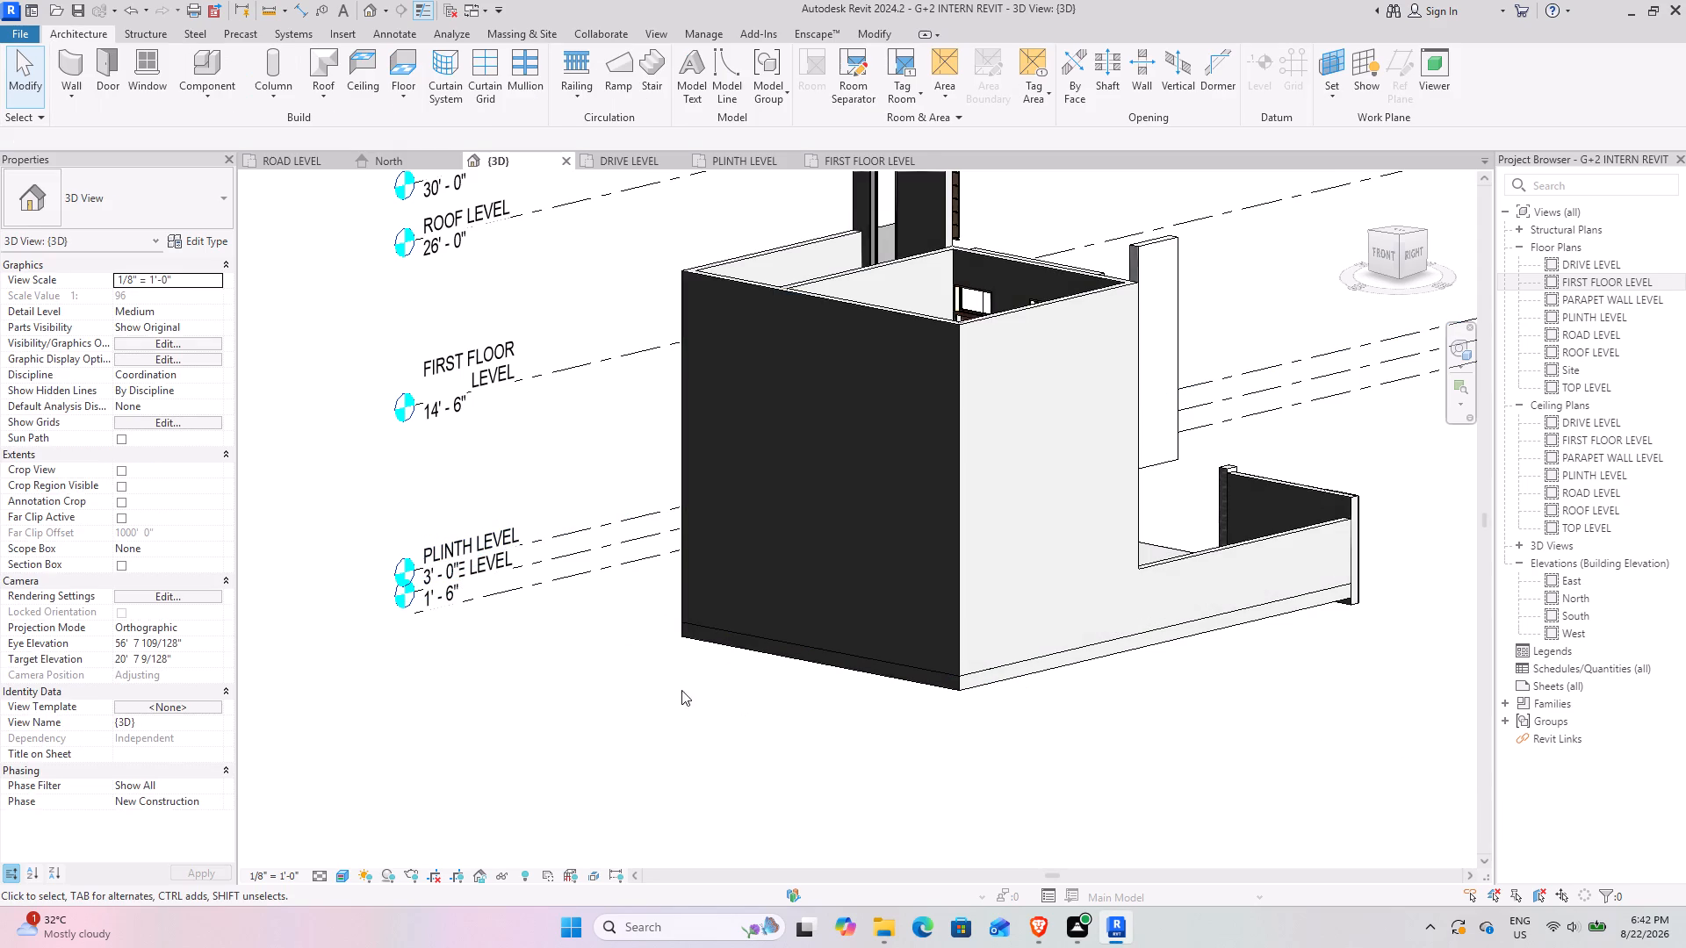
Set the base constraint of the inner wall running back from the entrance door corner to DRIVE LEVEL.
{"action": "middle_click_drag", "start_coordinate": [548, 700], "coordinate": [988, 700], "text": "shift"}
{"action": "middle_click_drag", "start_coordinate": [837, 682], "coordinate": [1164, 599], "text": "shift"}
{"action": "middle_click_drag", "start_coordinate": [959, 671], "coordinate": [1007, 764], "text": "shift"}
{"action": "left_click", "coordinate": [998, 605]}
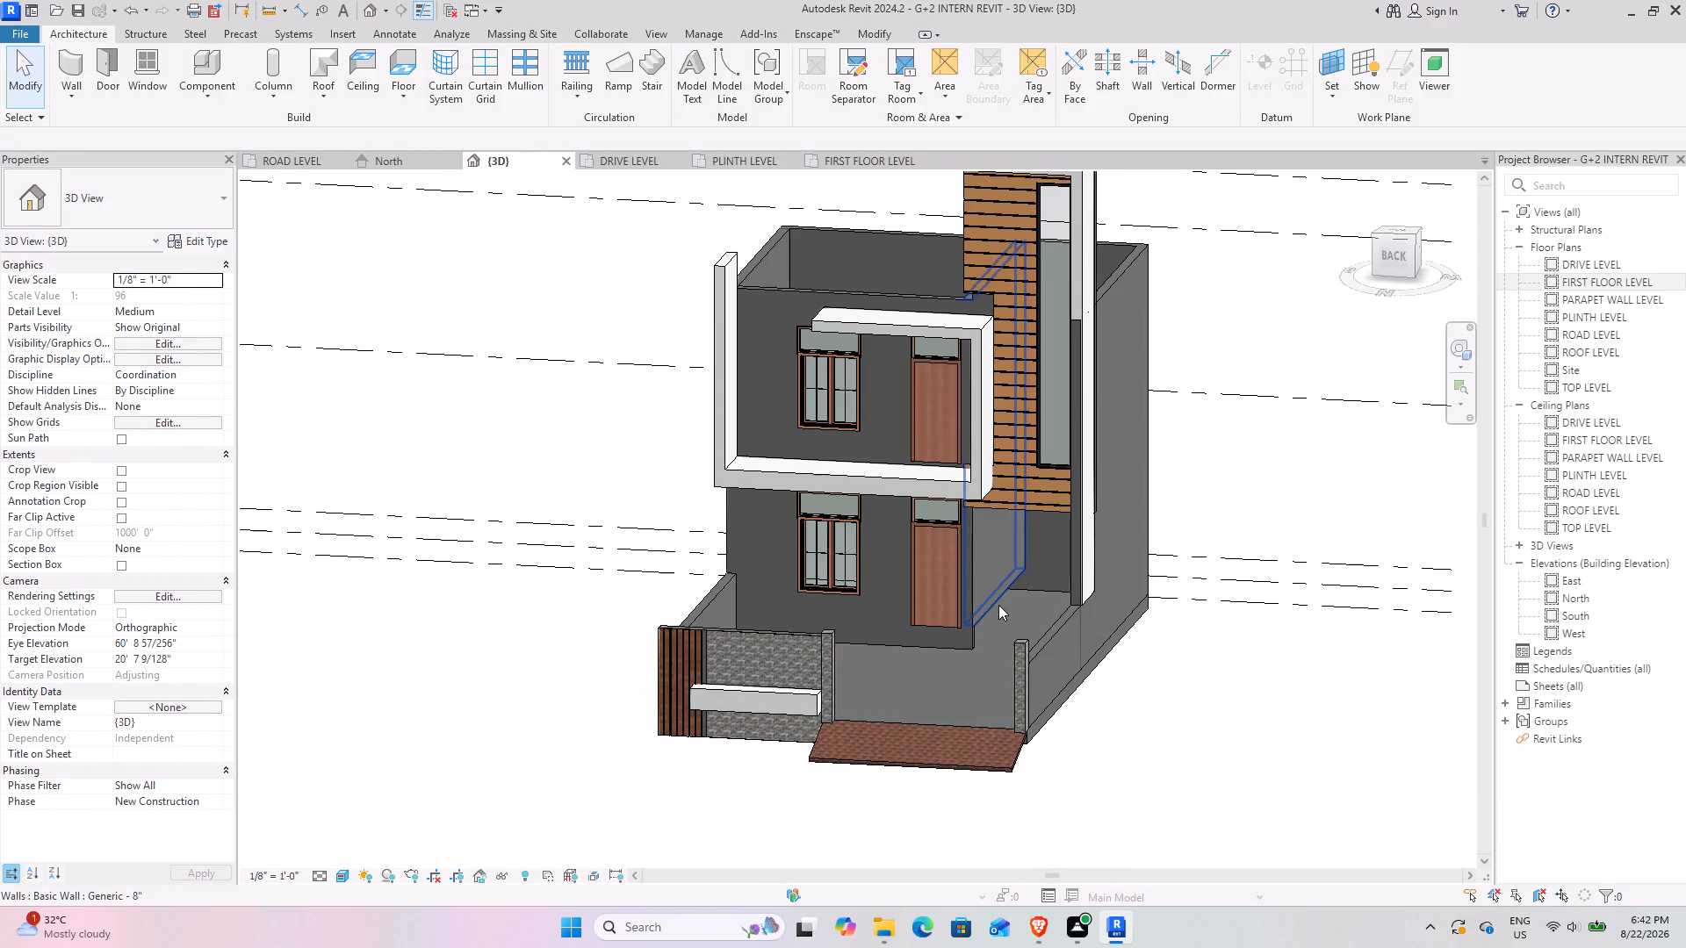
{"action": "left_click", "coordinate": [215, 297]}
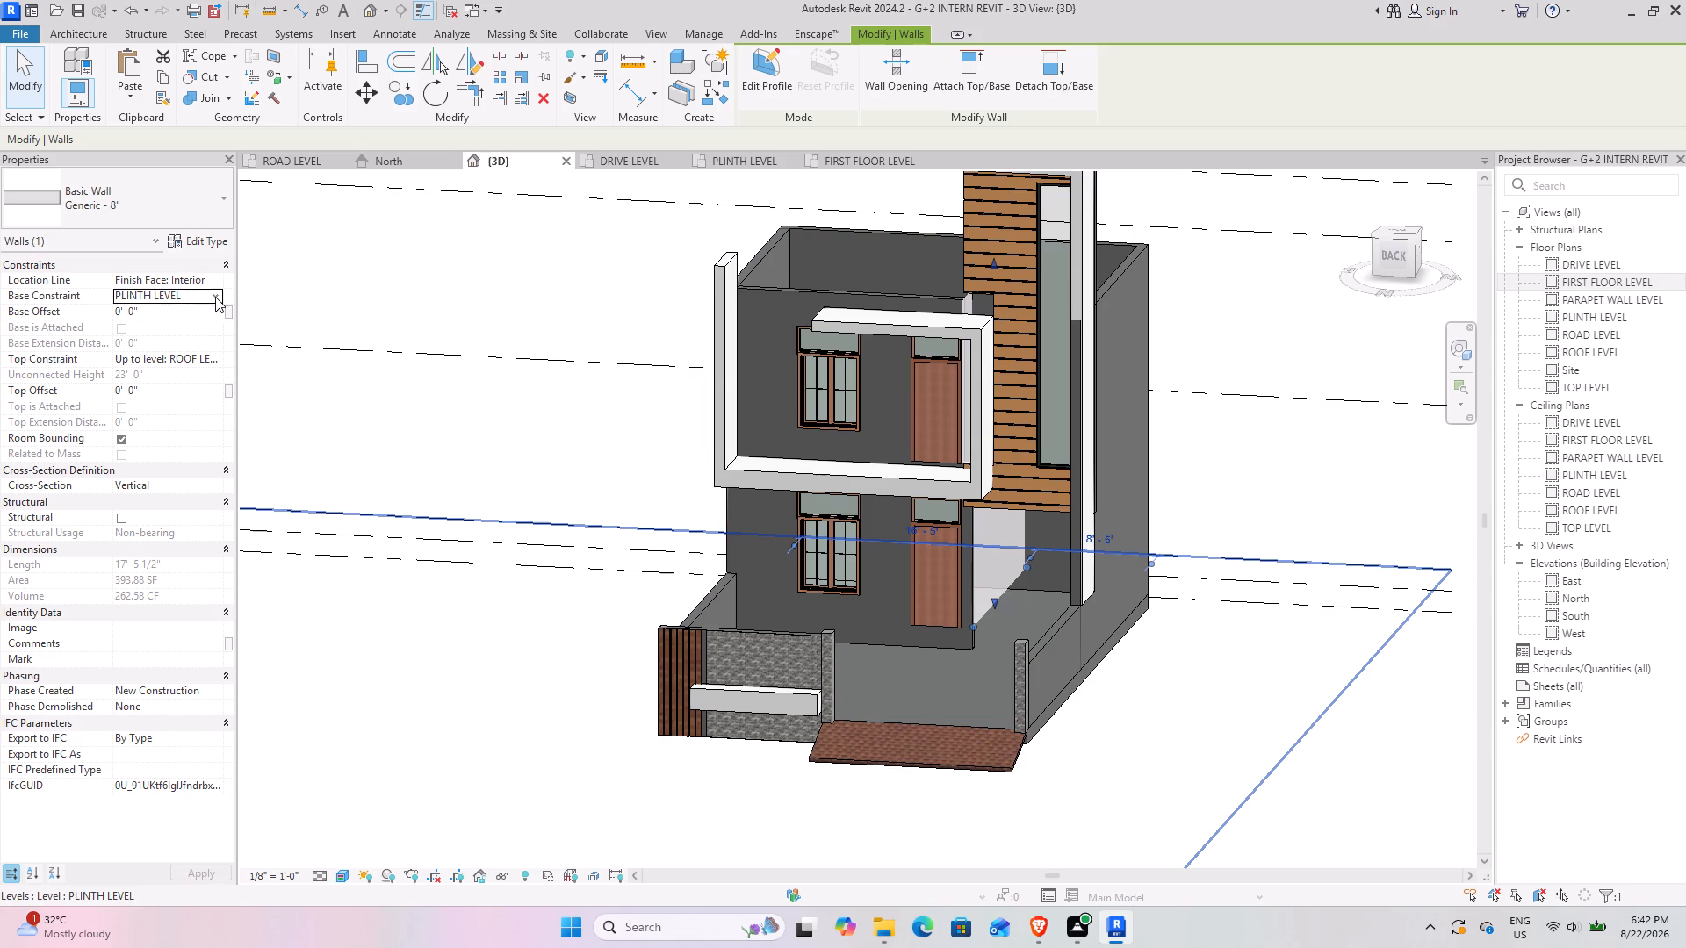
{"action": "left_click", "coordinate": [155, 325]}
{"action": "left_click", "coordinate": [1135, 691]}
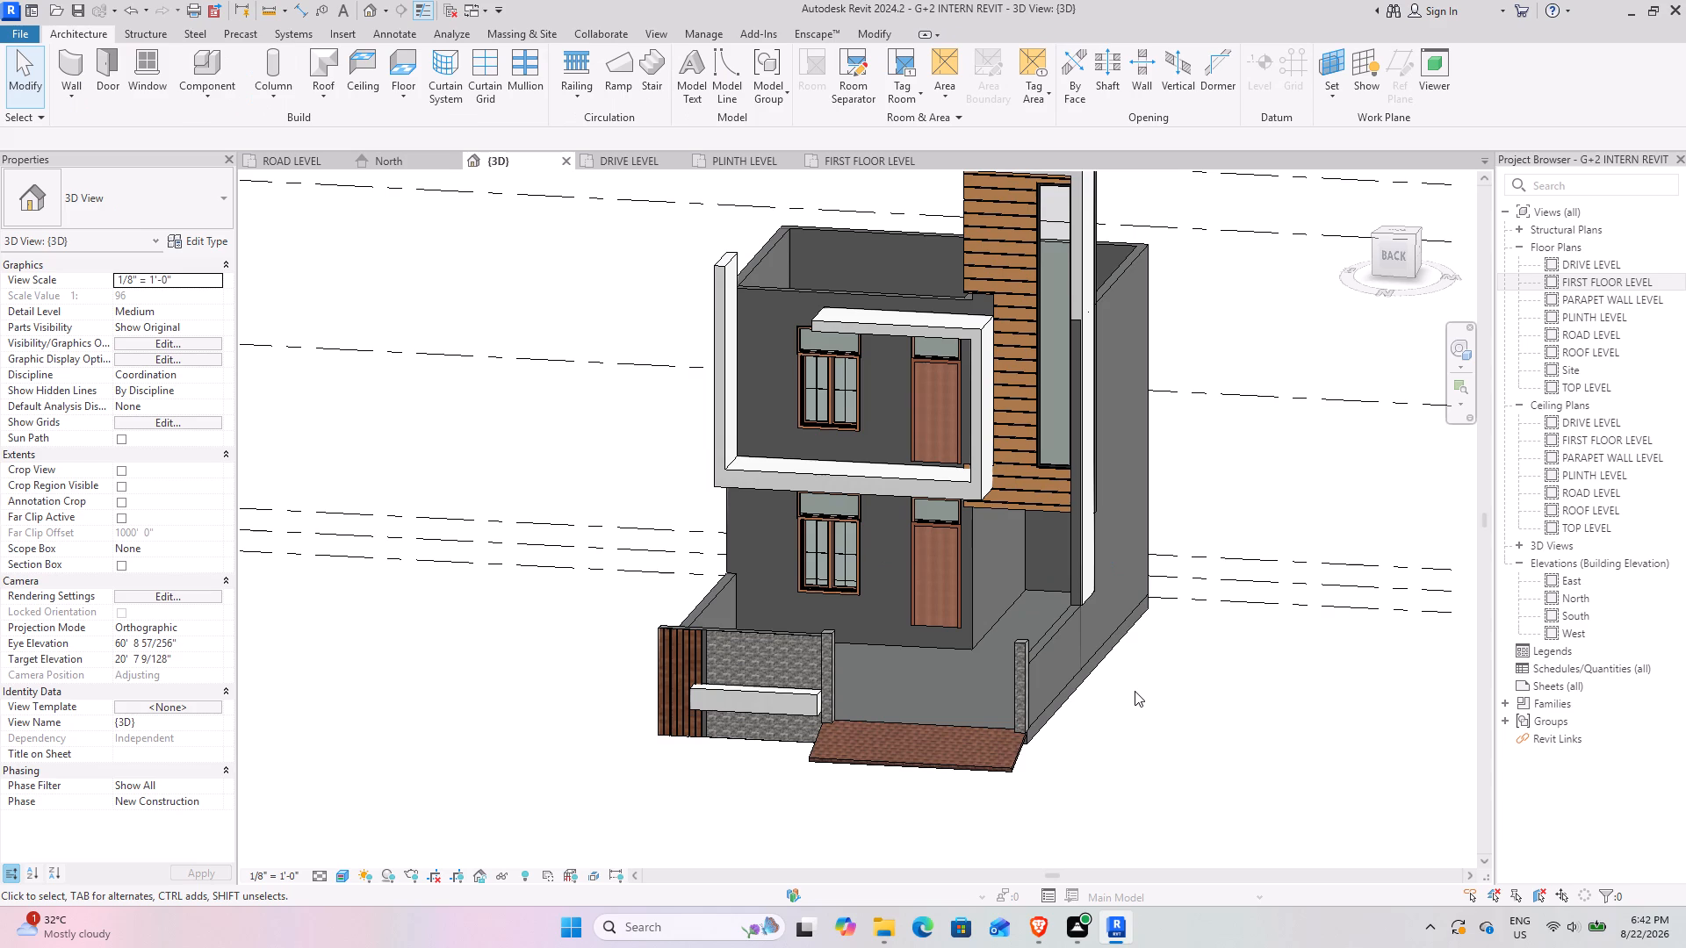
Examine the front and side walls around the car porch in 3D and in the PLINTH LEVEL and DRIVE LEVEL plans.
{"action": "scroll", "coordinate": [954, 641], "scroll_direction": "up", "scroll_amount": 6}
{"action": "middle_click_drag", "start_coordinate": [847, 699], "coordinate": [732, 783]}
{"action": "middle_click_drag", "start_coordinate": [713, 748], "coordinate": [908, 761], "text": "shift"}
{"action": "middle_click_drag", "start_coordinate": [978, 748], "coordinate": [952, 742], "text": "shift"}
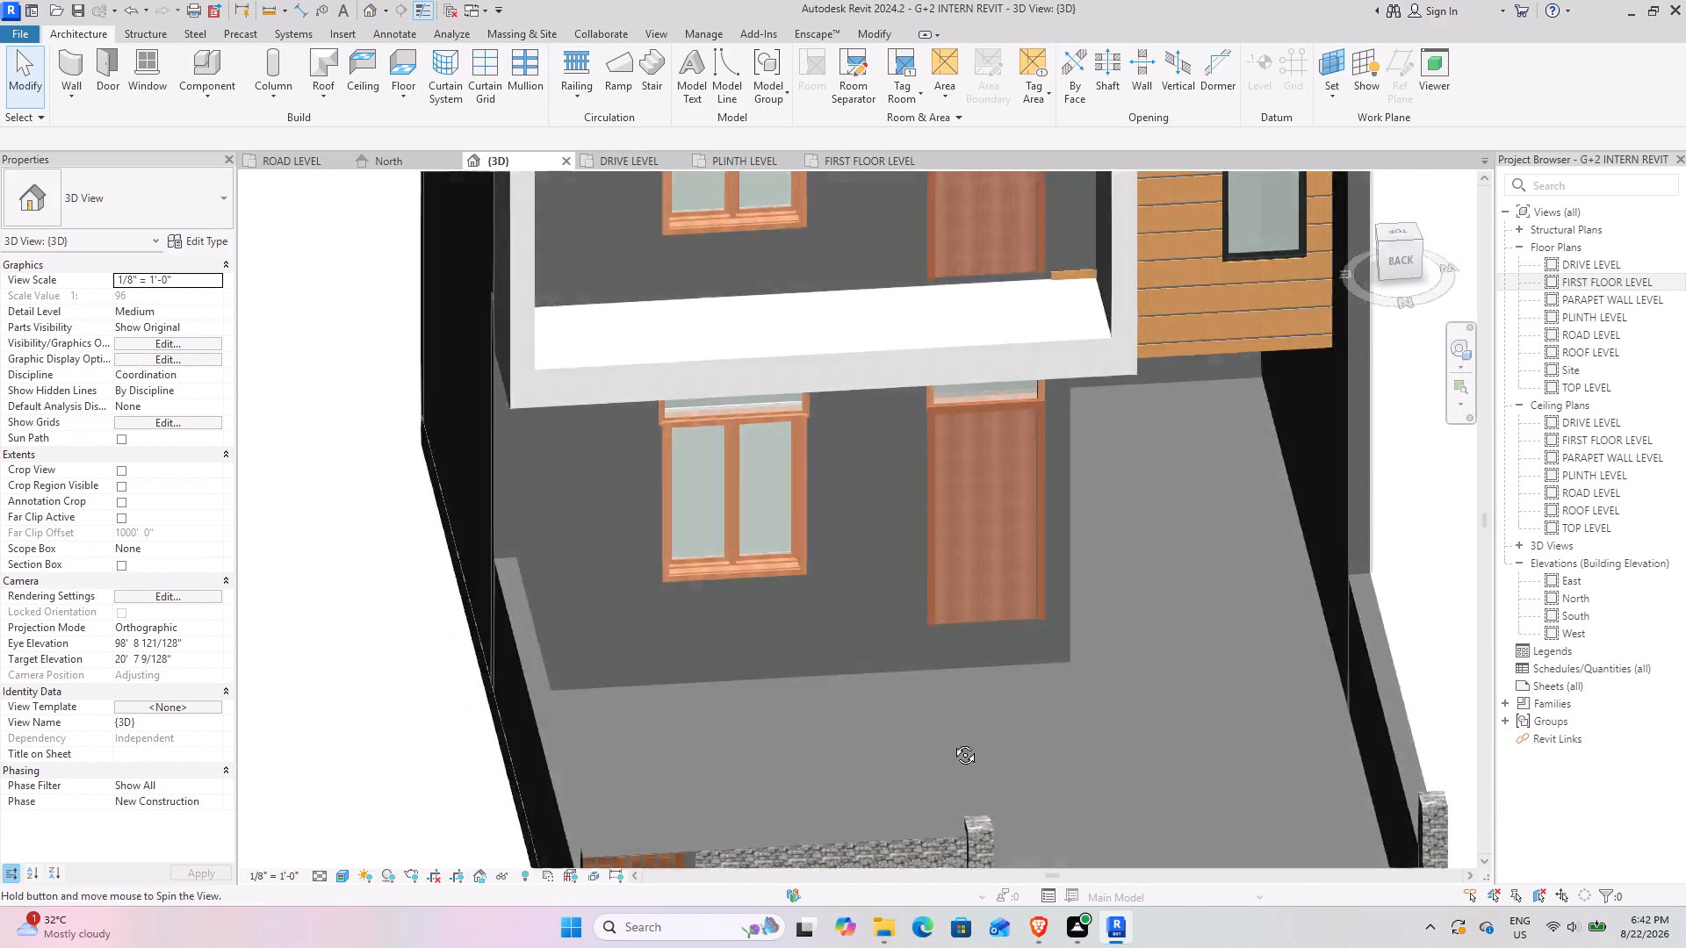
{"action": "middle_click_drag", "start_coordinate": [952, 742], "coordinate": [858, 733], "text": "shift"}
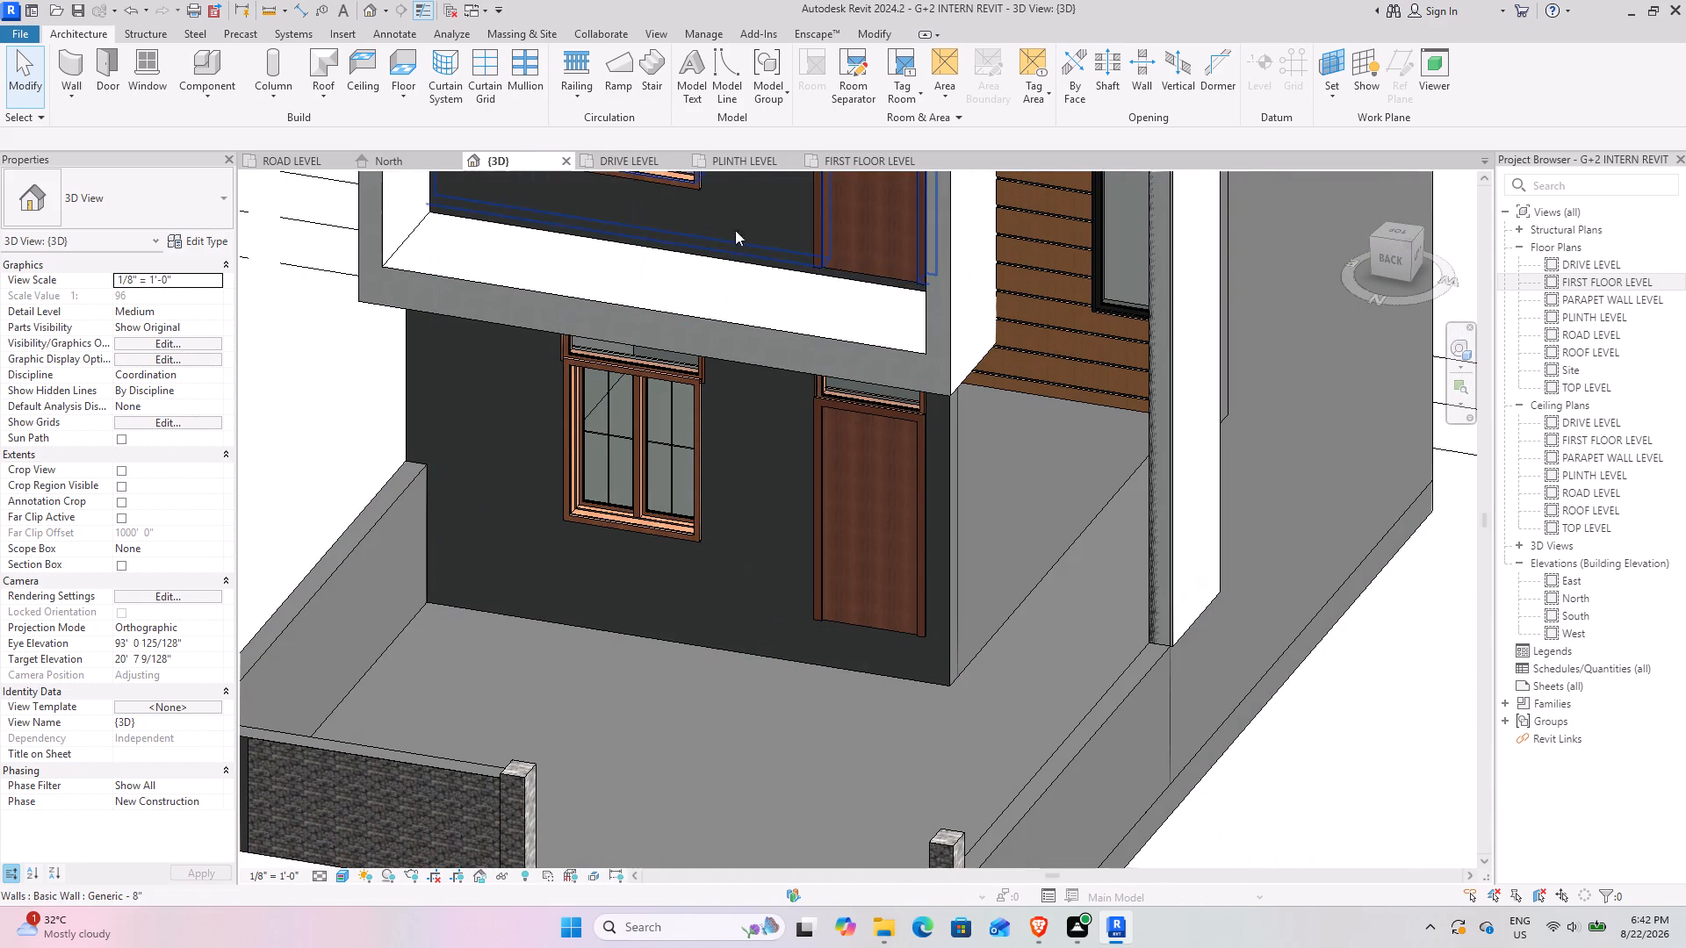
{"action": "left_click", "coordinate": [722, 166]}
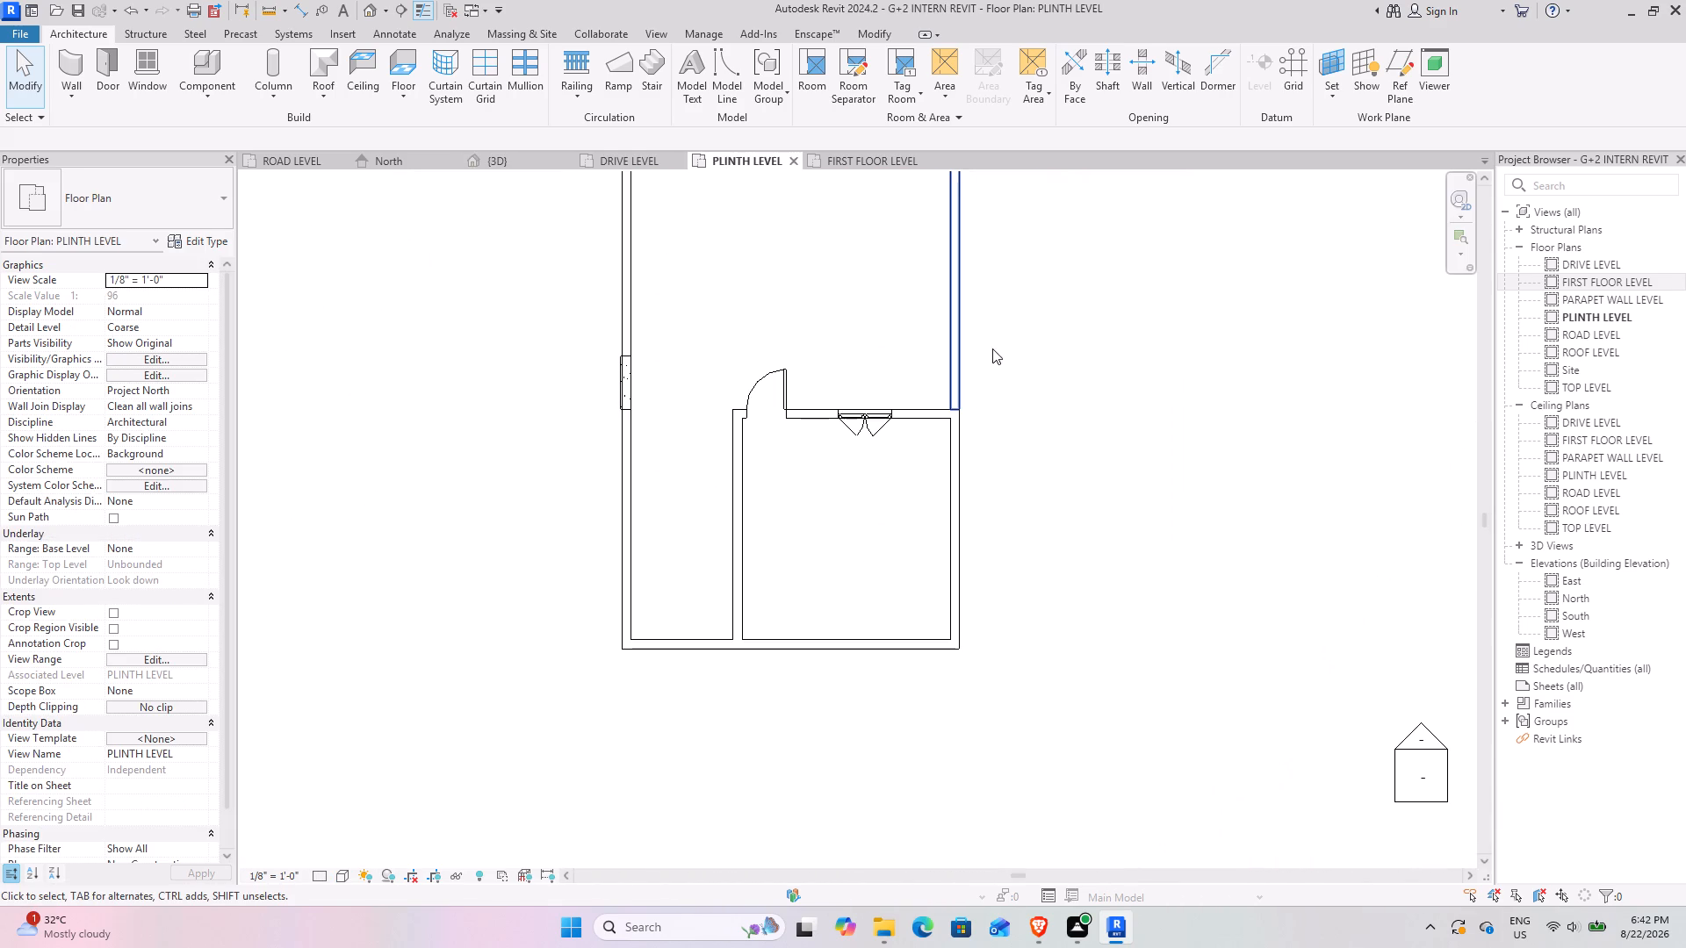
{"action": "left_click", "coordinate": [625, 165]}
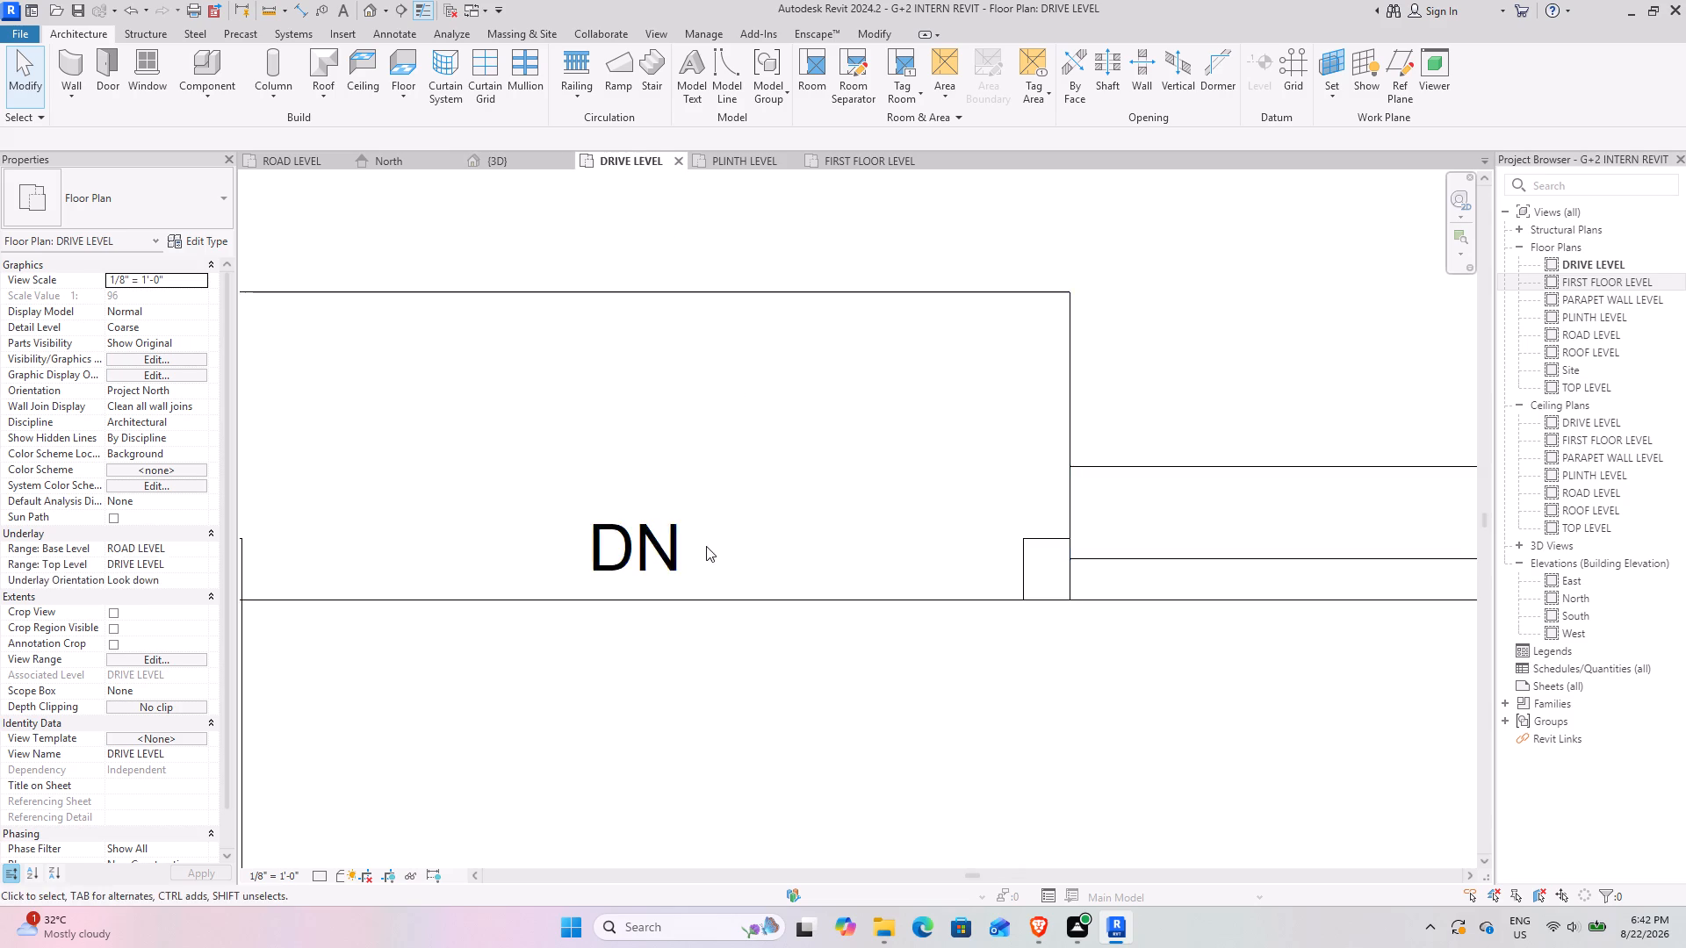
{"action": "scroll", "coordinate": [708, 547], "scroll_direction": "down", "scroll_amount": 9}
{"action": "middle_click_drag", "start_coordinate": [753, 608], "coordinate": [700, 397]}
{"action": "middle_click_drag", "start_coordinate": [744, 602], "coordinate": [739, 470]}
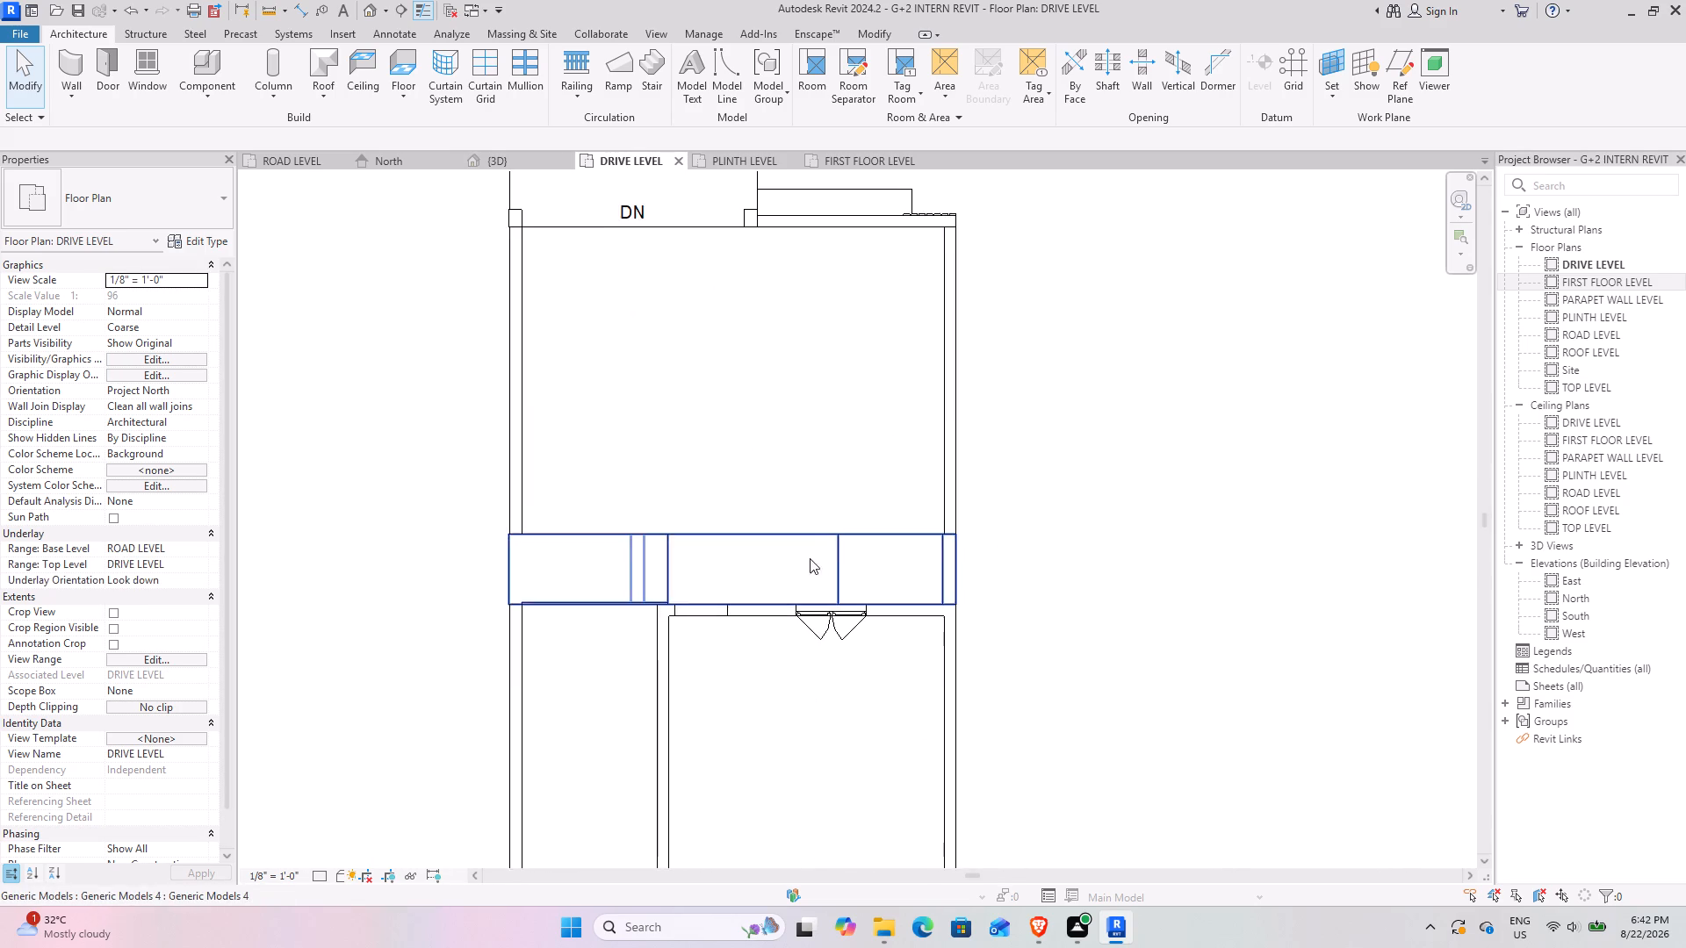
{"action": "scroll", "coordinate": [806, 556], "scroll_direction": "up", "scroll_amount": 7}
{"action": "left_click", "coordinate": [508, 156]}
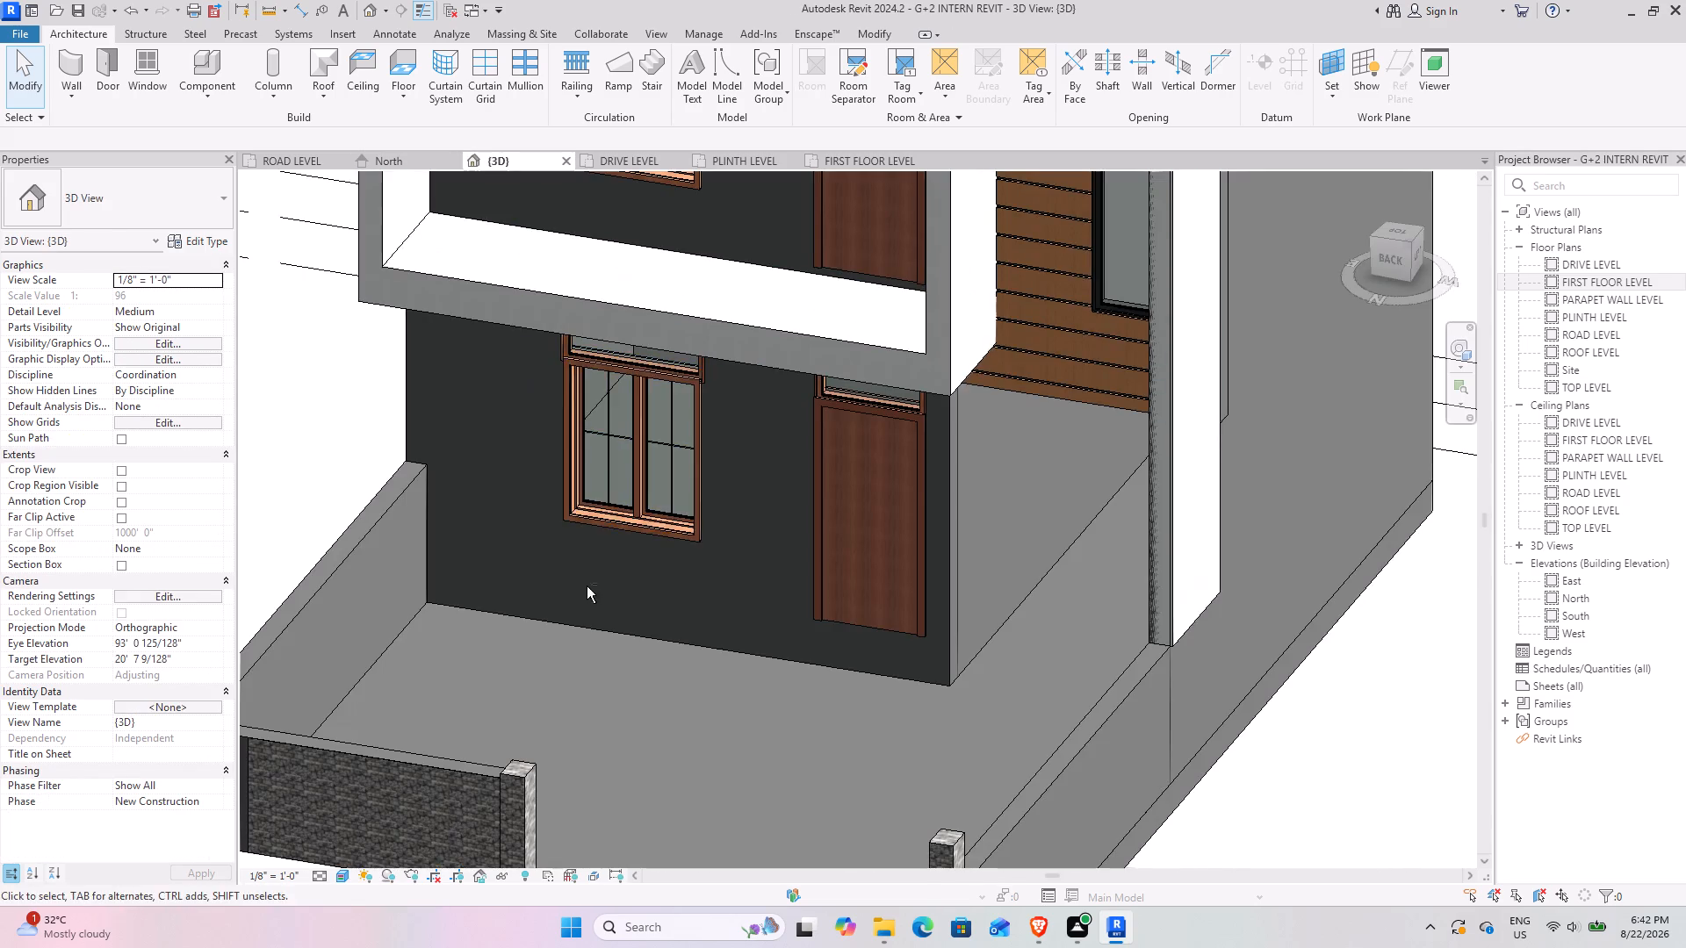
Examine the compound wall, gate pillars, entrance ramp and porch walls in 3D from the front and sides.
{"action": "middle_click_drag", "start_coordinate": [591, 586], "coordinate": [741, 408], "text": "shift"}
{"action": "middle_click_drag", "start_coordinate": [972, 564], "coordinate": [870, 636], "text": "shift"}
{"action": "middle_click_drag", "start_coordinate": [844, 686], "coordinate": [922, 702], "text": "shift"}
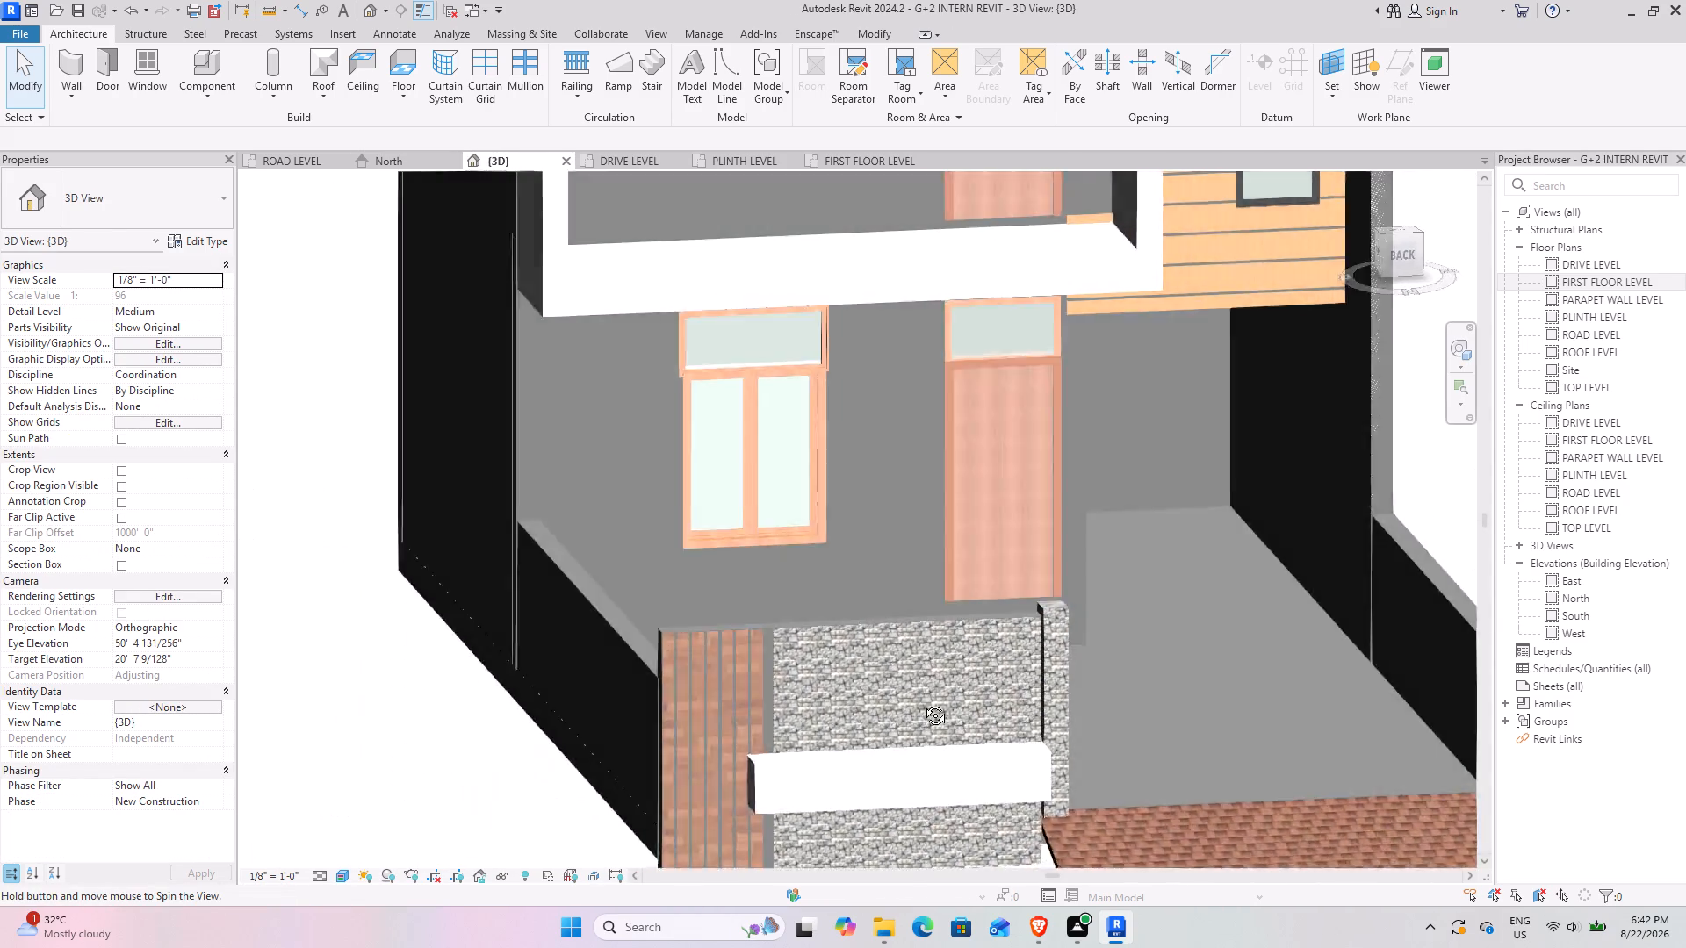
{"action": "middle_click_drag", "start_coordinate": [922, 702], "coordinate": [848, 650], "text": "shift"}
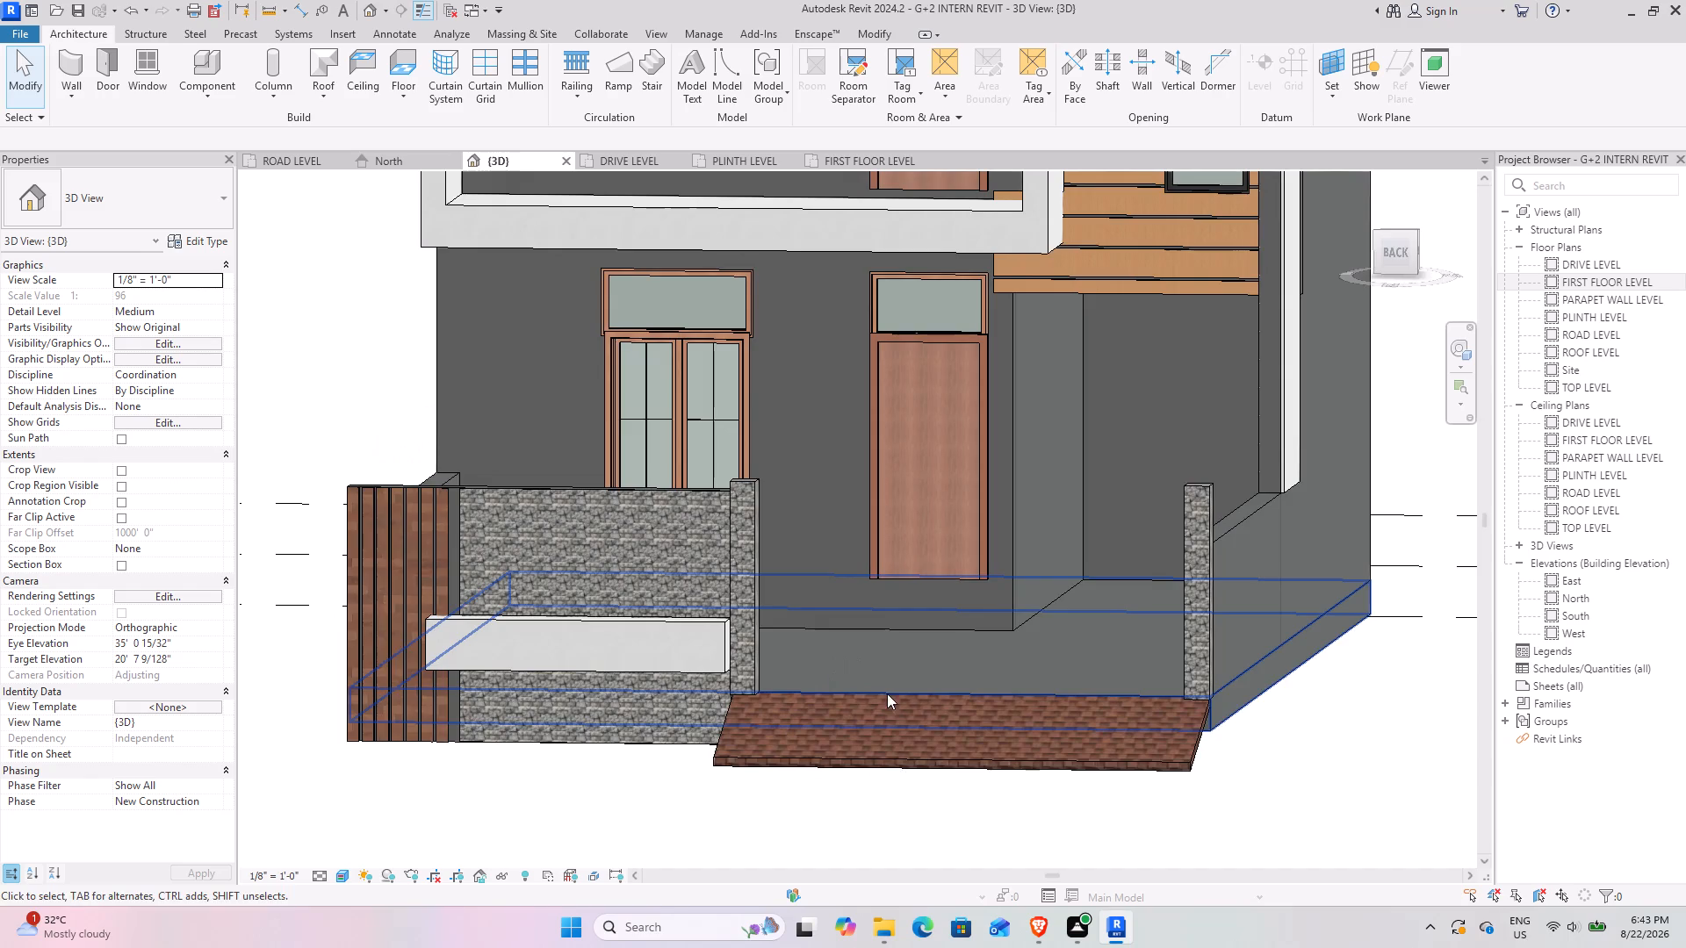
{"action": "middle_click_drag", "start_coordinate": [868, 693], "coordinate": [911, 754]}
{"action": "middle_click_drag", "start_coordinate": [904, 749], "coordinate": [846, 661]}
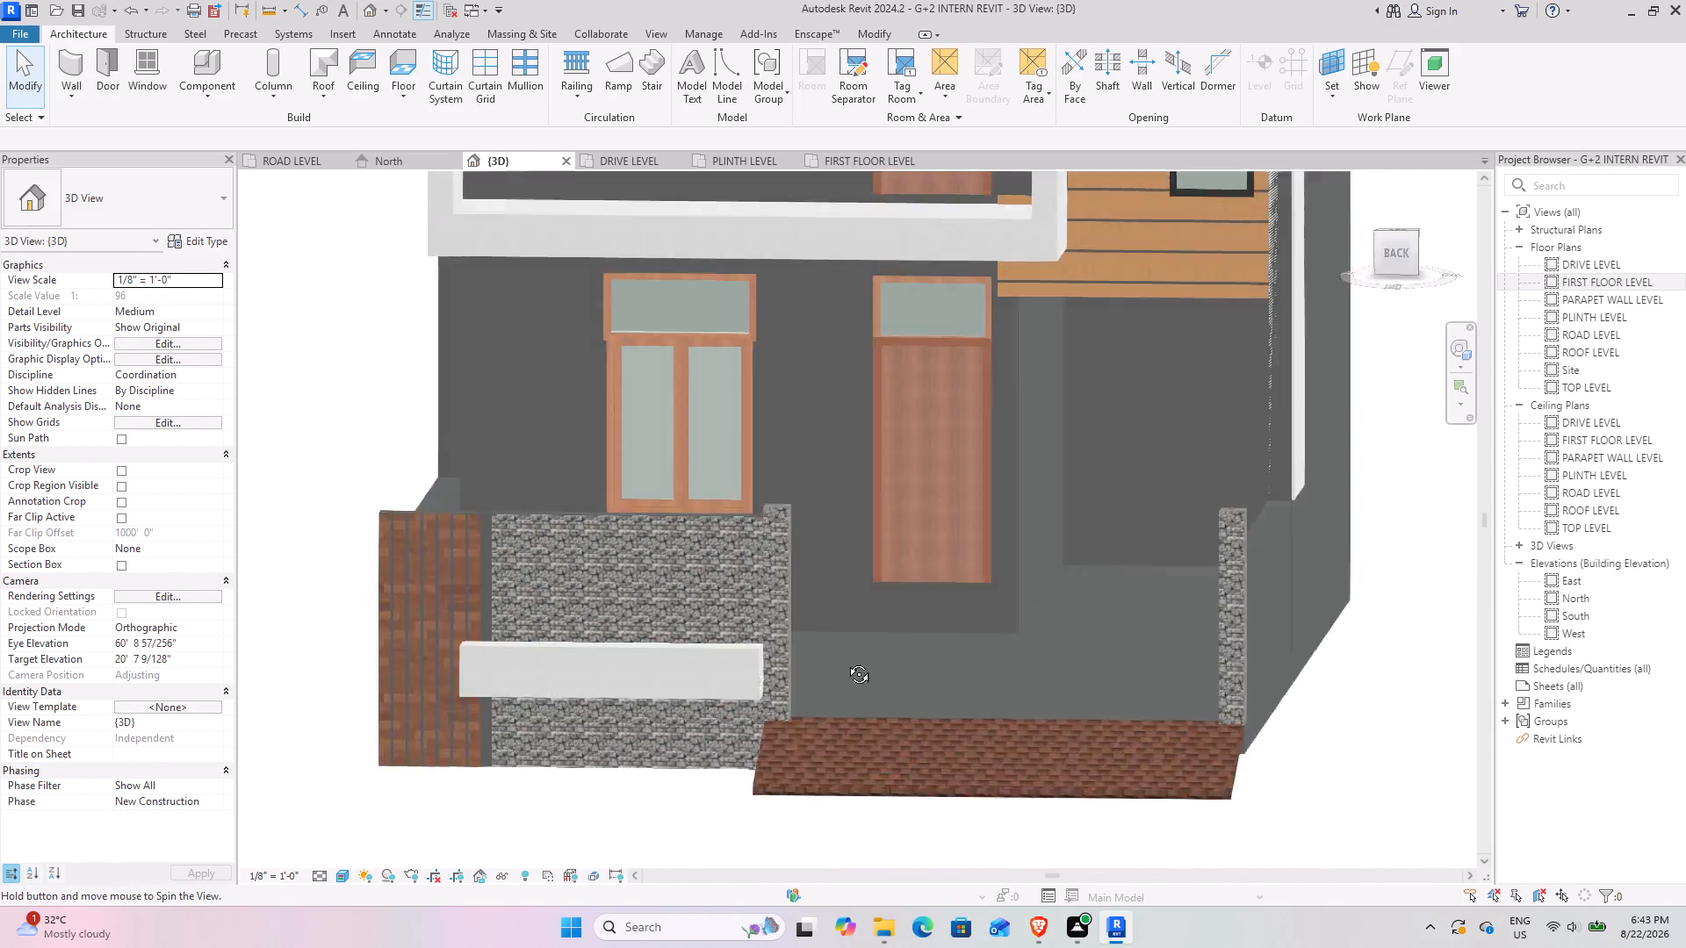
{"action": "middle_click_drag", "start_coordinate": [846, 661], "coordinate": [819, 614]}
{"action": "middle_click_drag", "start_coordinate": [807, 671], "coordinate": [816, 756], "text": "shift"}
{"action": "scroll", "coordinate": [993, 728], "scroll_direction": "up", "scroll_amount": 10}
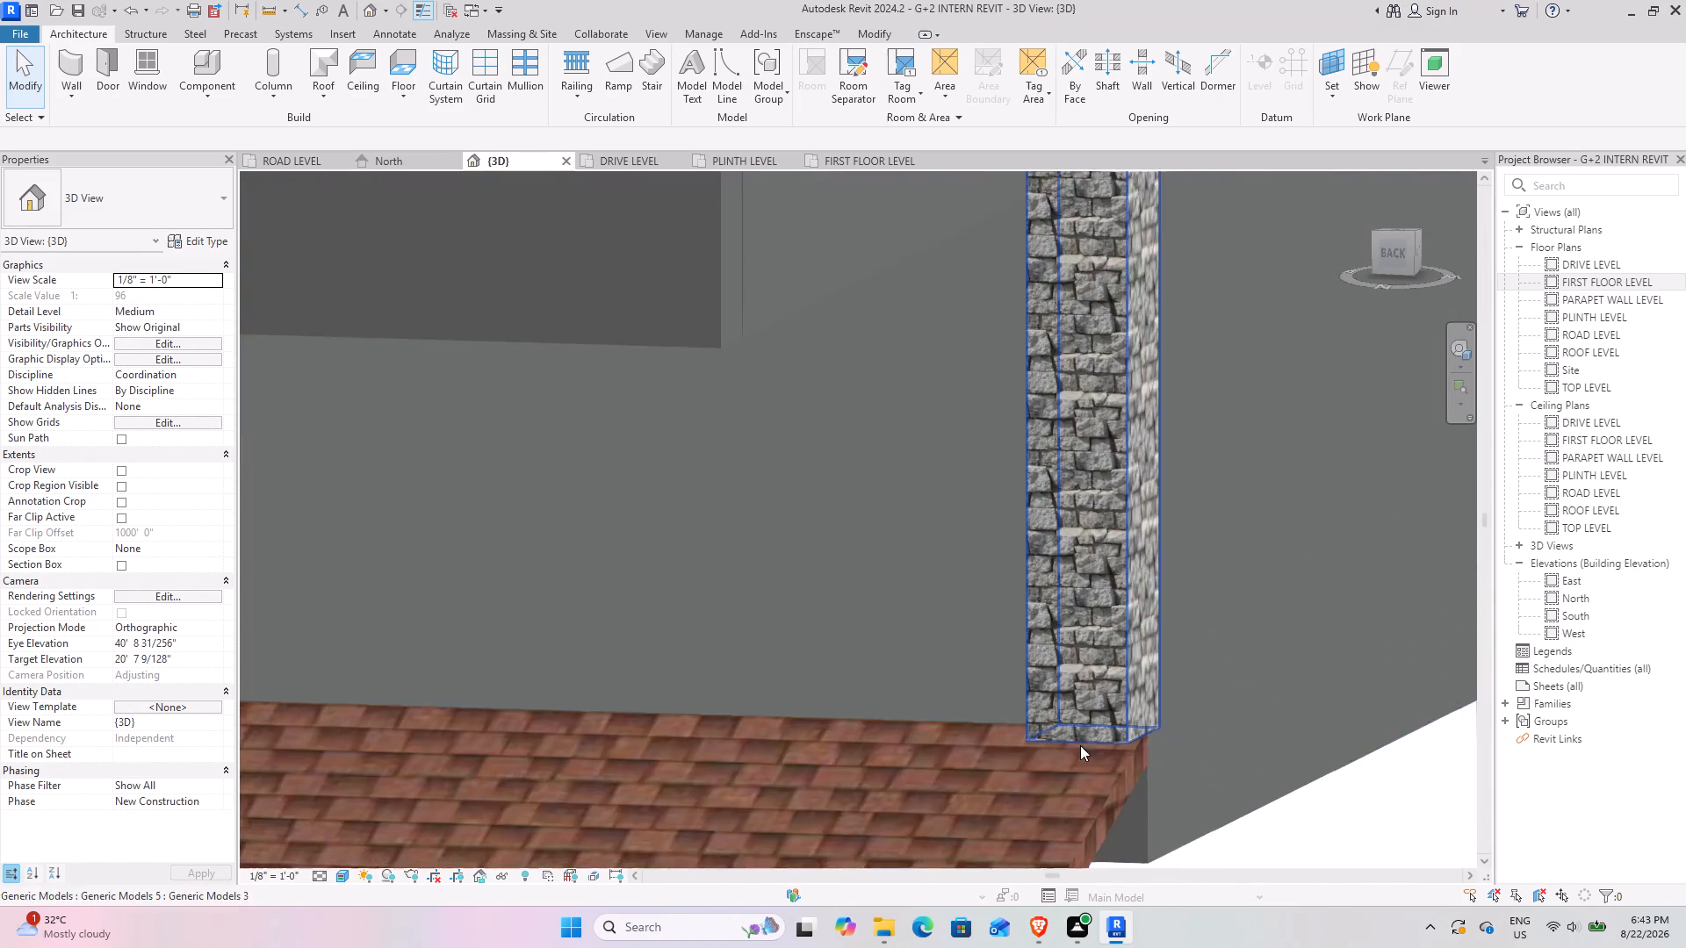
{"action": "scroll", "coordinate": [1080, 745], "scroll_direction": "up", "scroll_amount": 4}
{"action": "scroll", "coordinate": [922, 712], "scroll_direction": "down", "scroll_amount": 17}
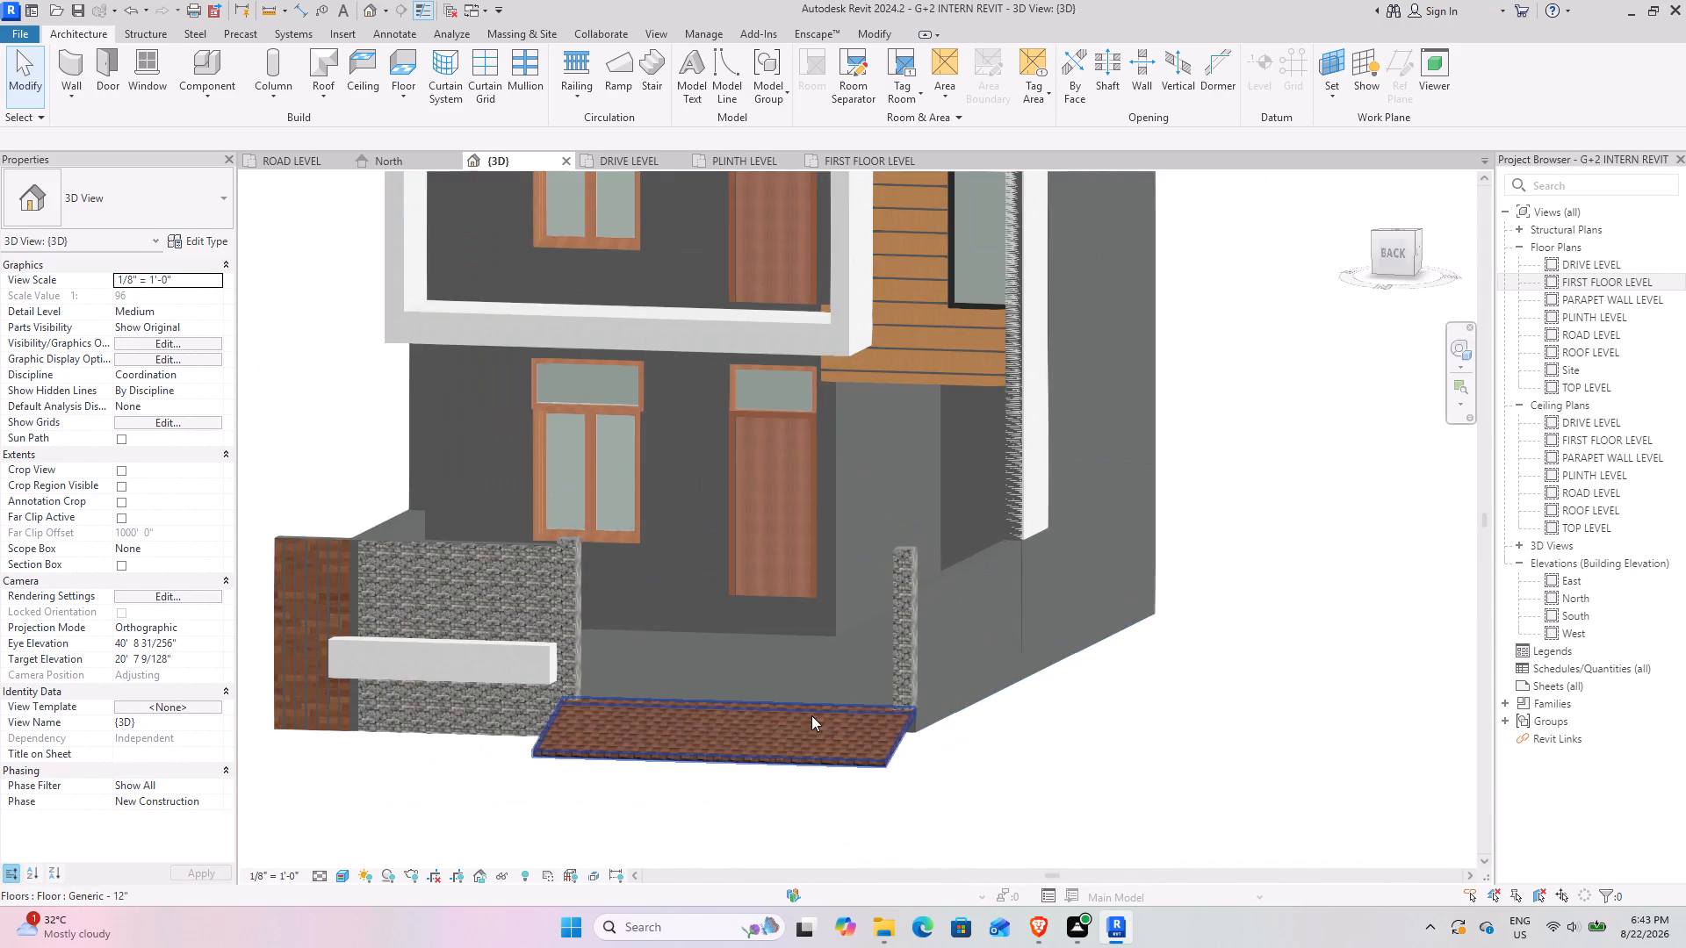
{"action": "middle_click_drag", "start_coordinate": [785, 717], "coordinate": [813, 686], "text": "shift"}
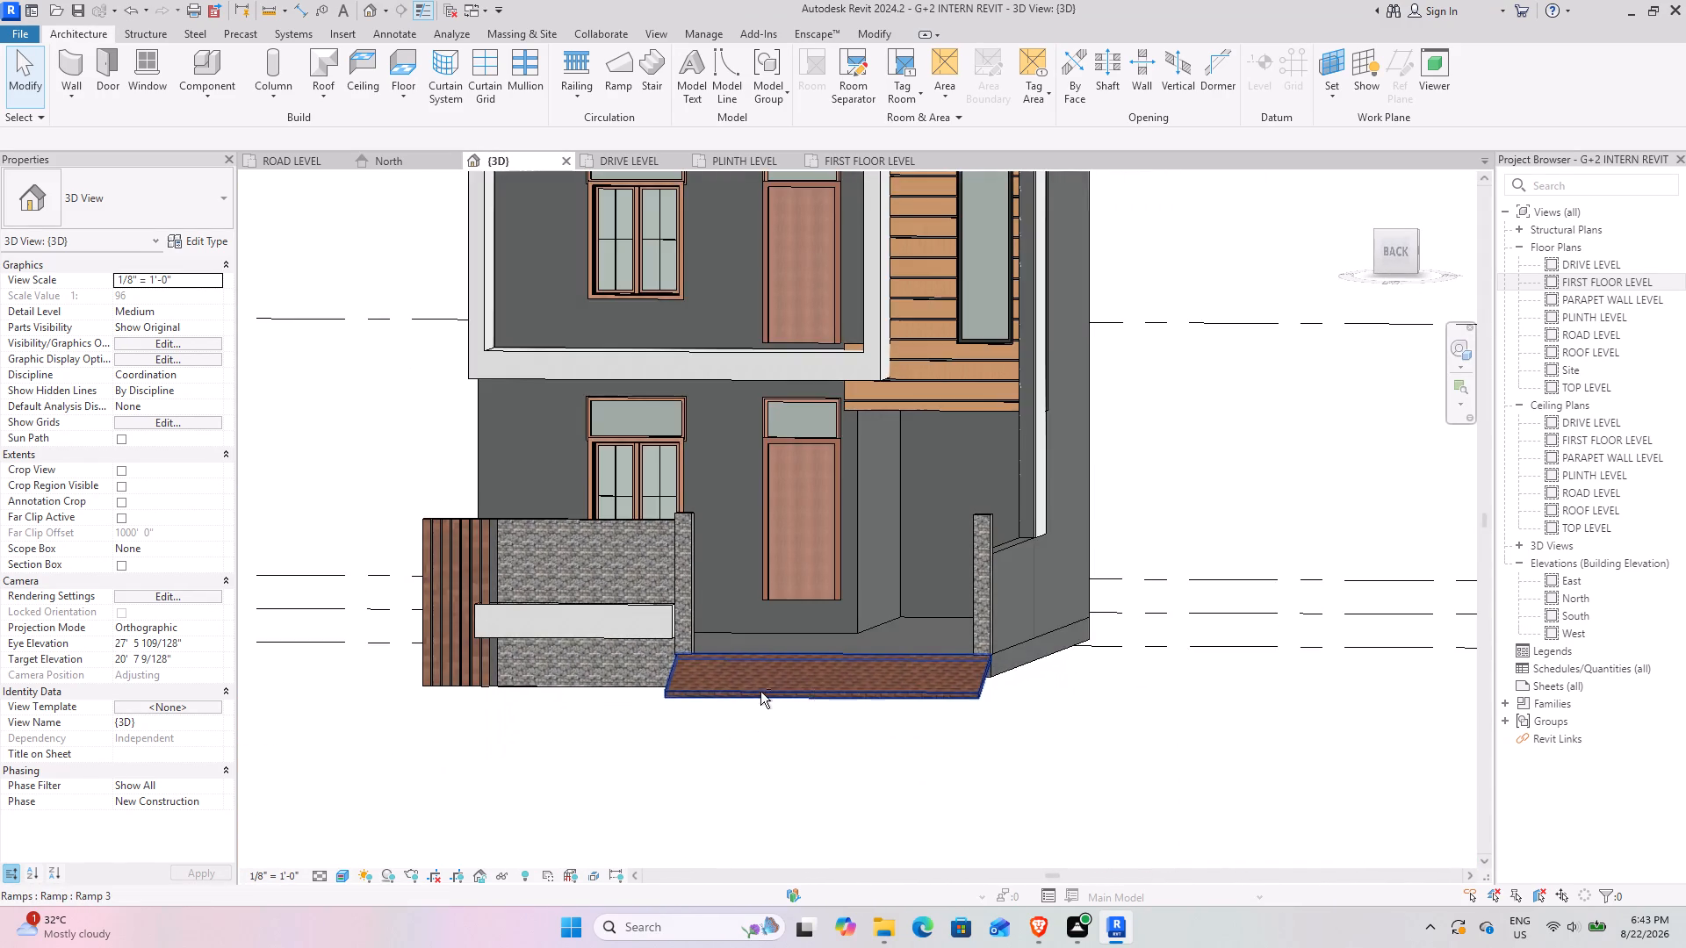
{"action": "middle_click_drag", "start_coordinate": [760, 692], "coordinate": [770, 722], "text": "shift"}
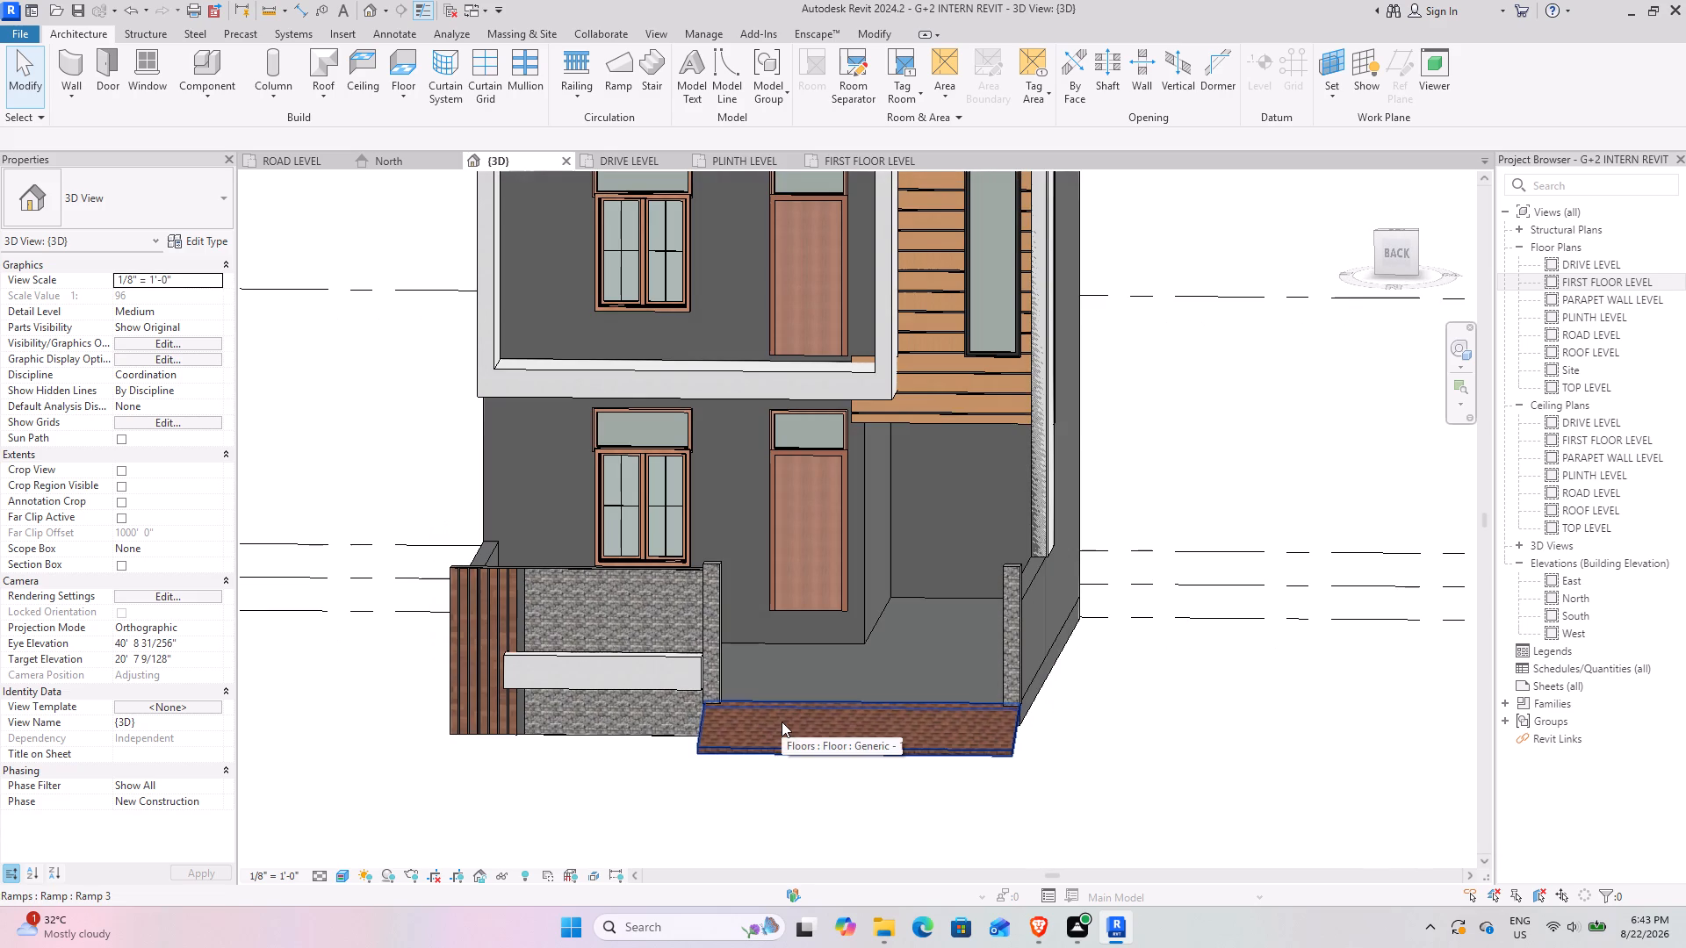
{"action": "scroll", "coordinate": [811, 652], "scroll_direction": "up", "scroll_amount": 3}
{"action": "middle_click_drag", "start_coordinate": [817, 659], "coordinate": [821, 724], "text": "shift"}
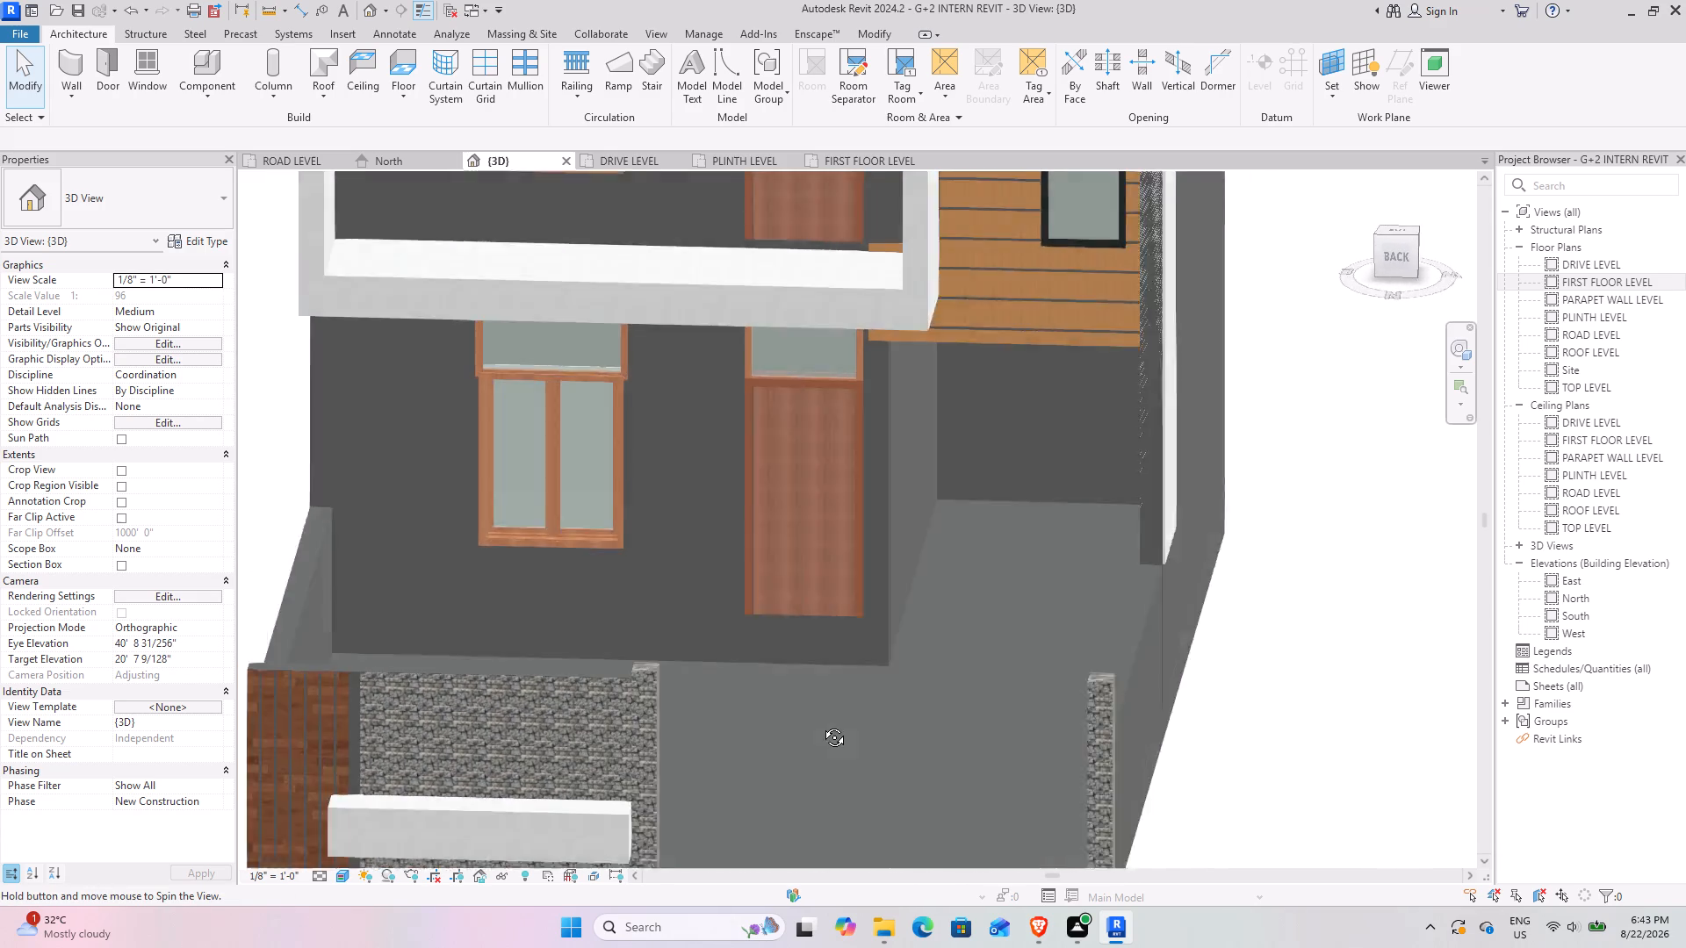
{"action": "middle_click_drag", "start_coordinate": [821, 724], "coordinate": [781, 736], "text": "shift"}
{"action": "scroll", "coordinate": [790, 696], "scroll_direction": "down", "scroll_amount": 2}
{"action": "middle_click_drag", "start_coordinate": [793, 682], "coordinate": [866, 576], "text": "shift"}
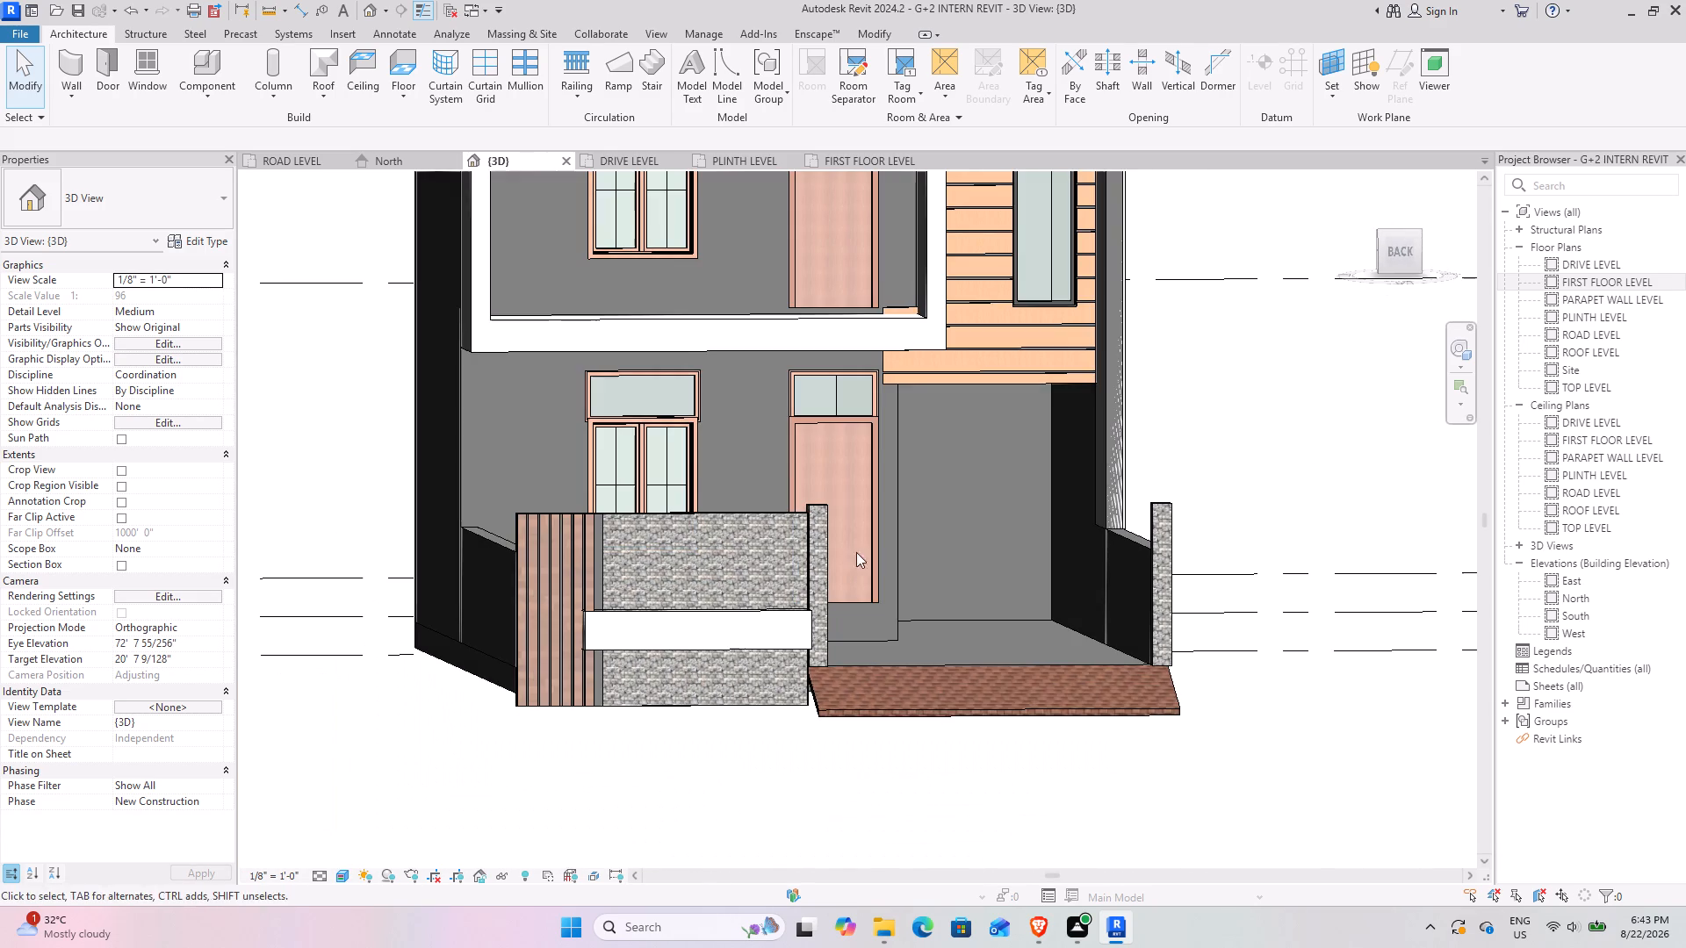
Place a Fixed 36" x 30" window matching the one above the entrance door, centred 4' 2 1/2" each way in the side passage's end wall at PLINTH LEVEL.
{"action": "left_click", "coordinate": [830, 373]}
{"action": "middle_click_drag", "start_coordinate": [969, 463], "coordinate": [898, 492], "text": "shift"}
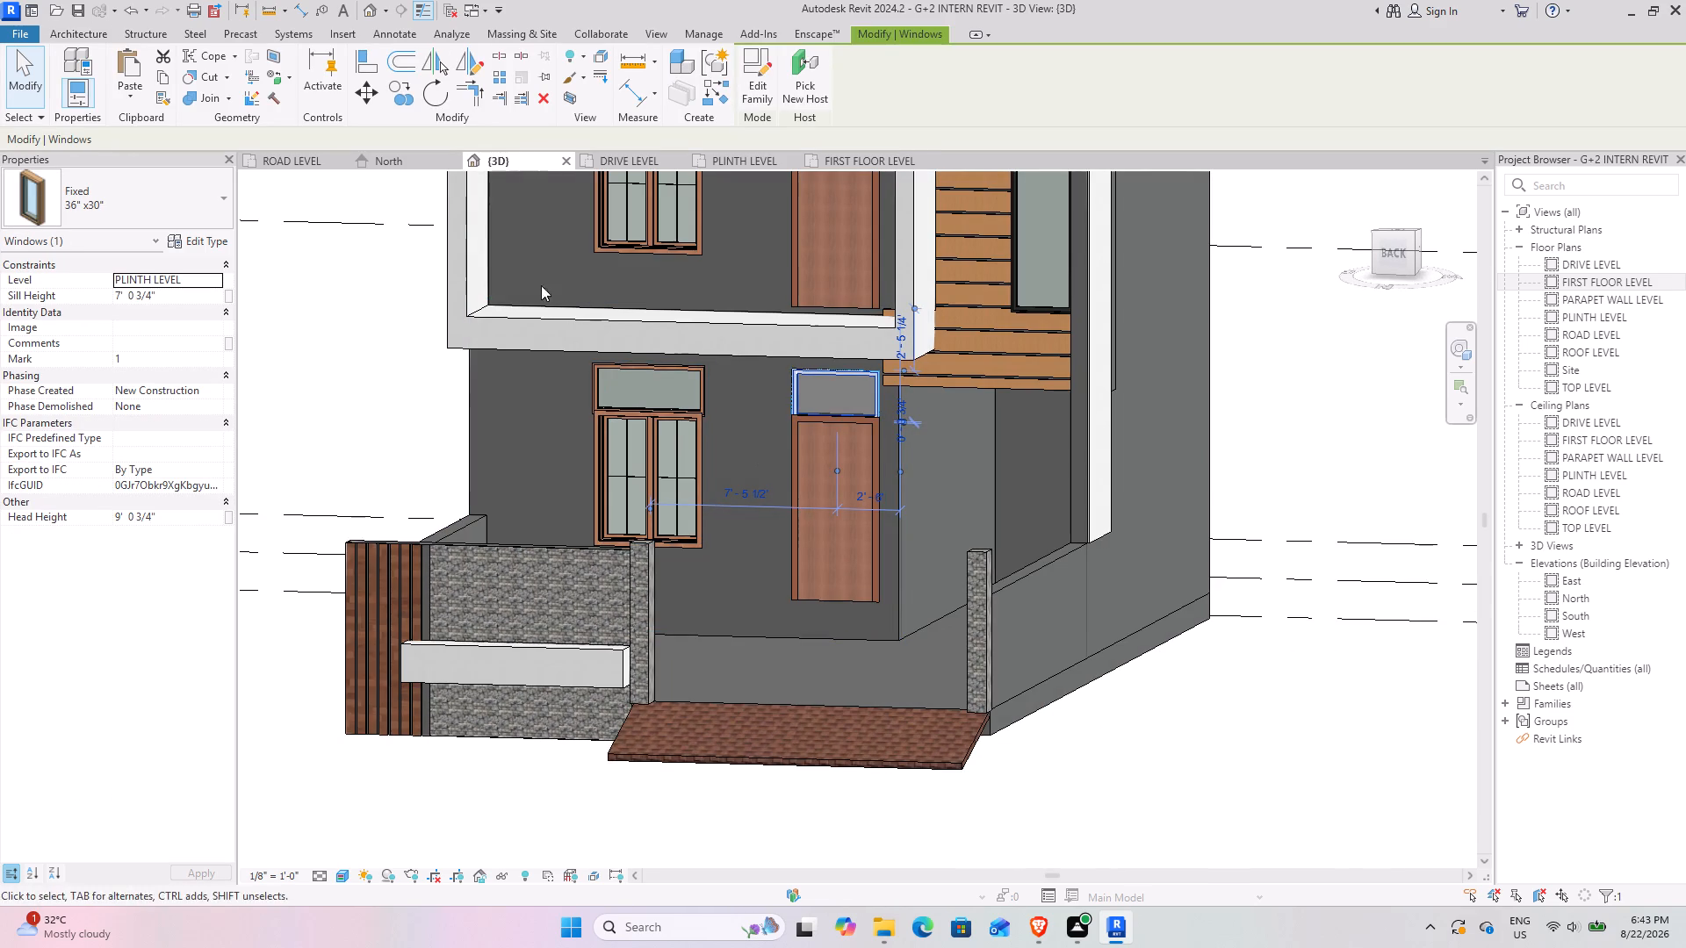
{"action": "left_click", "coordinate": [716, 97]}
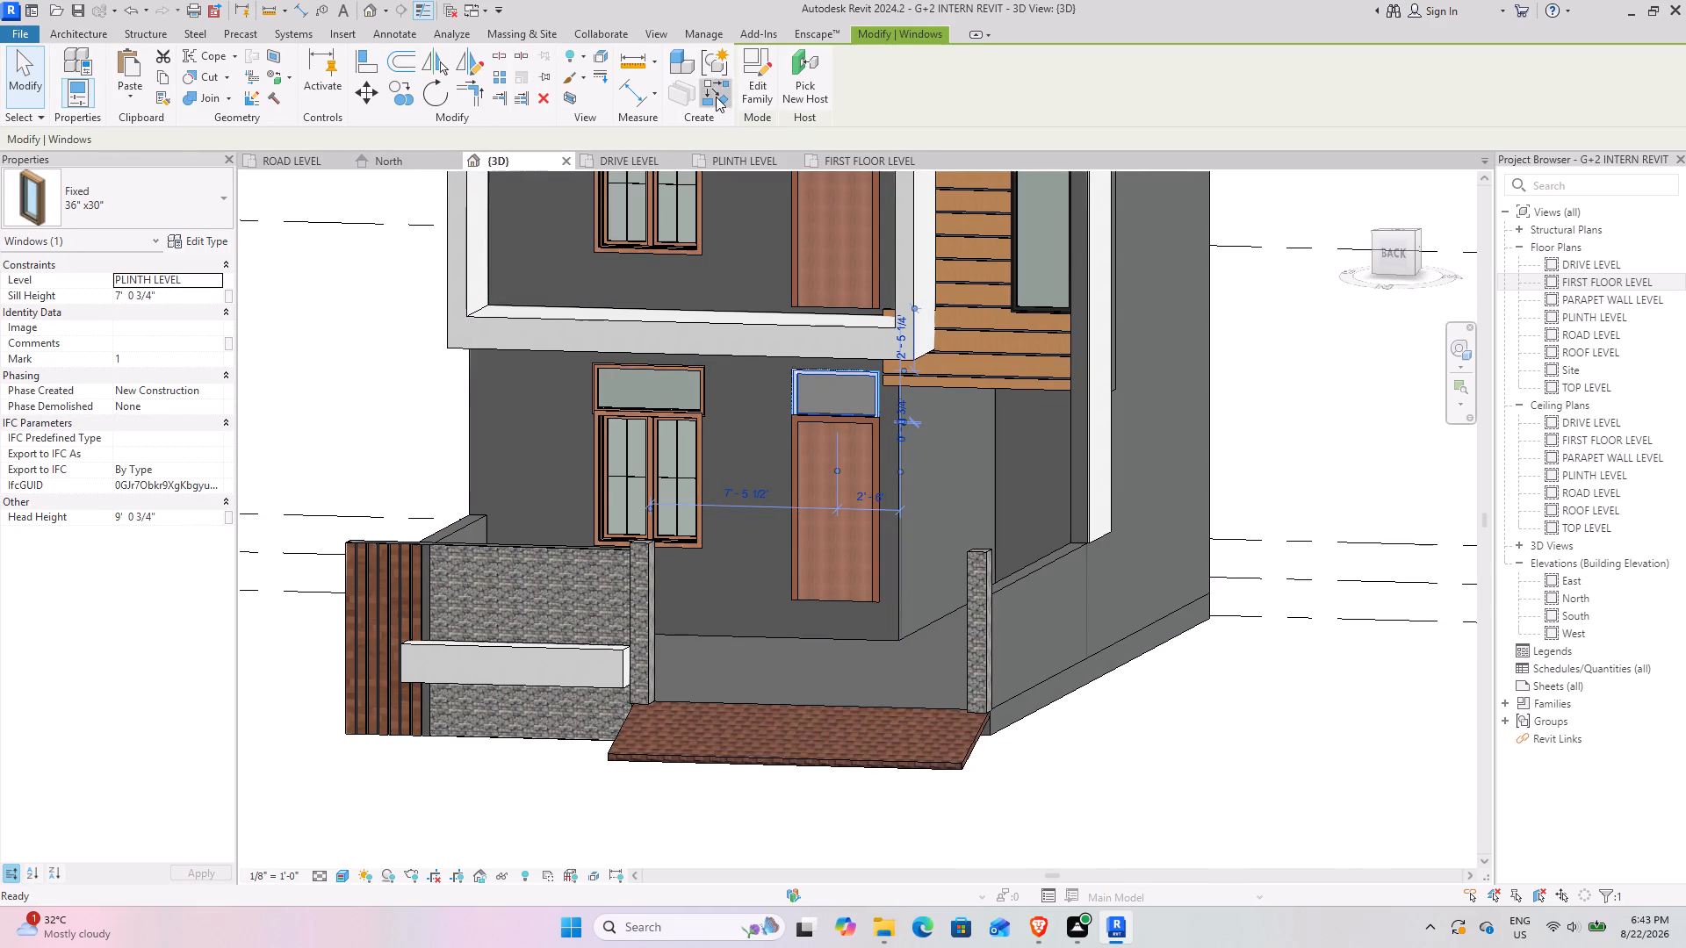
{"action": "left_click", "coordinate": [735, 164]}
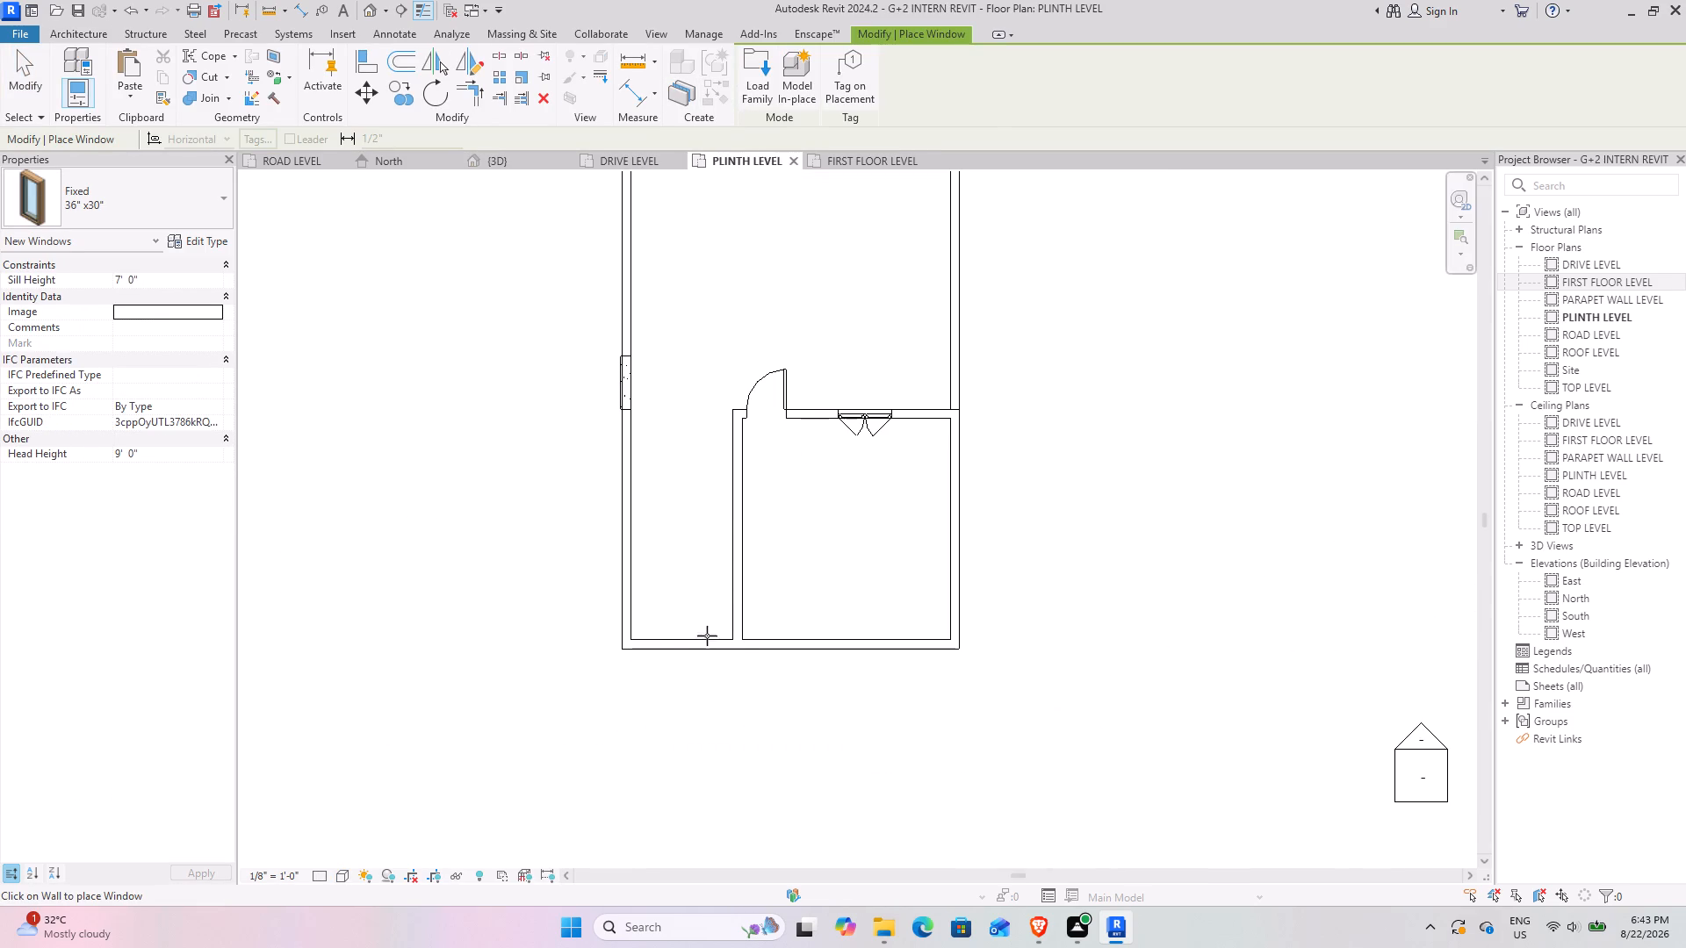
{"action": "left_click", "coordinate": [688, 643]}
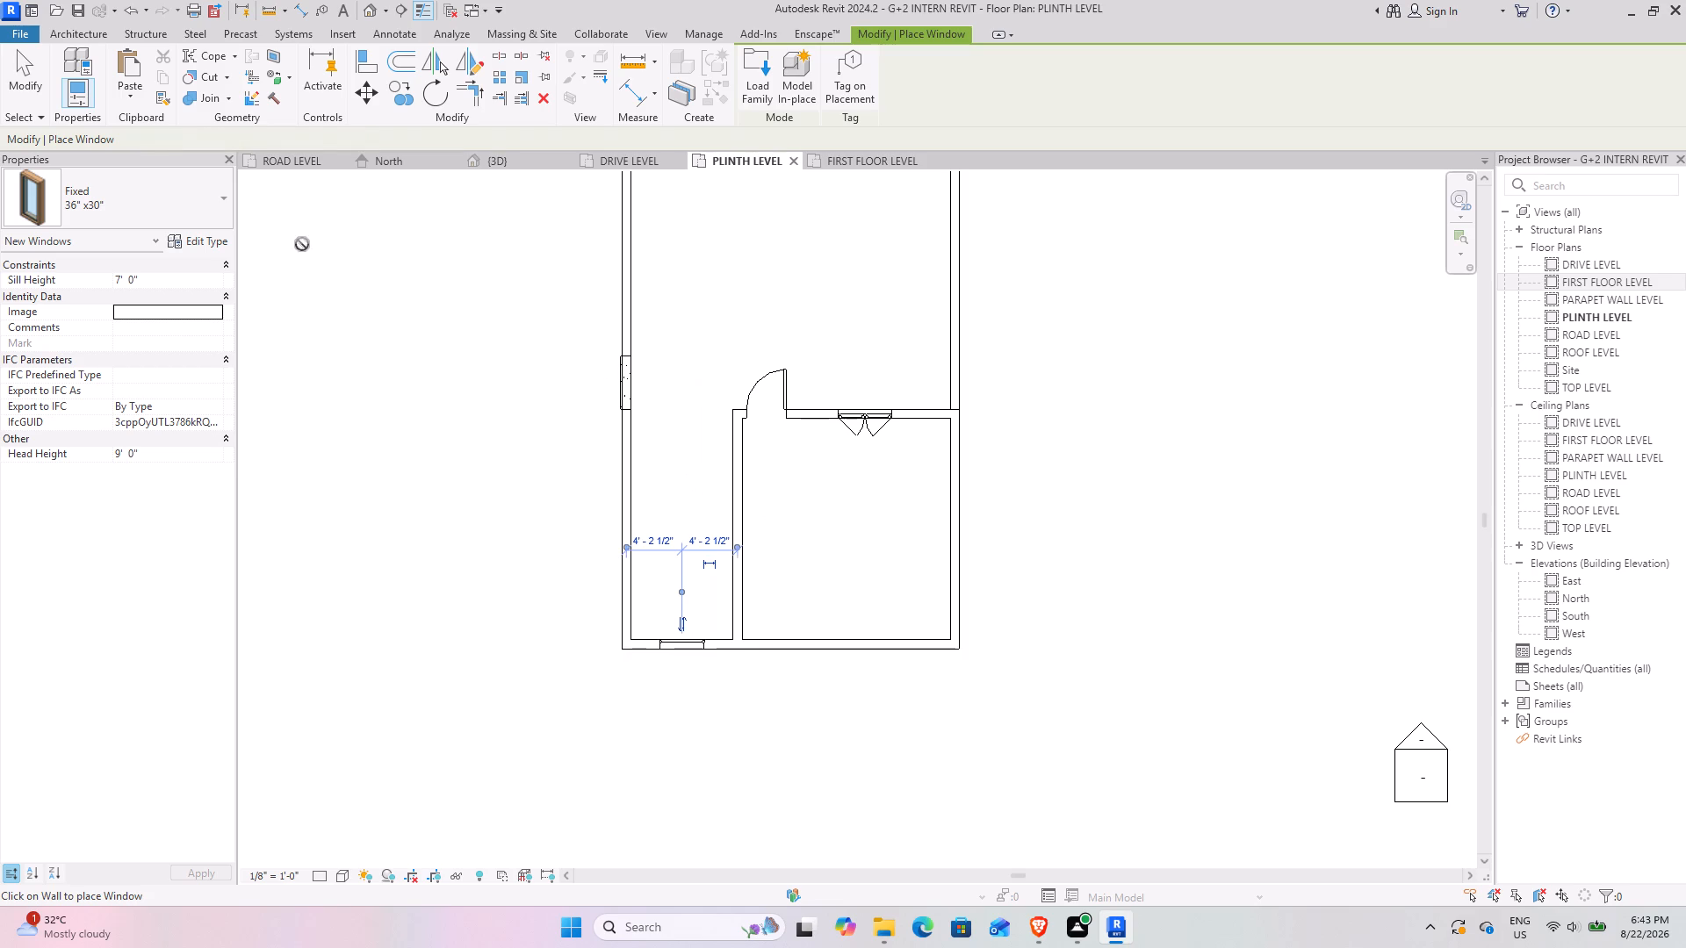
{"action": "left_click", "coordinate": [28, 68]}
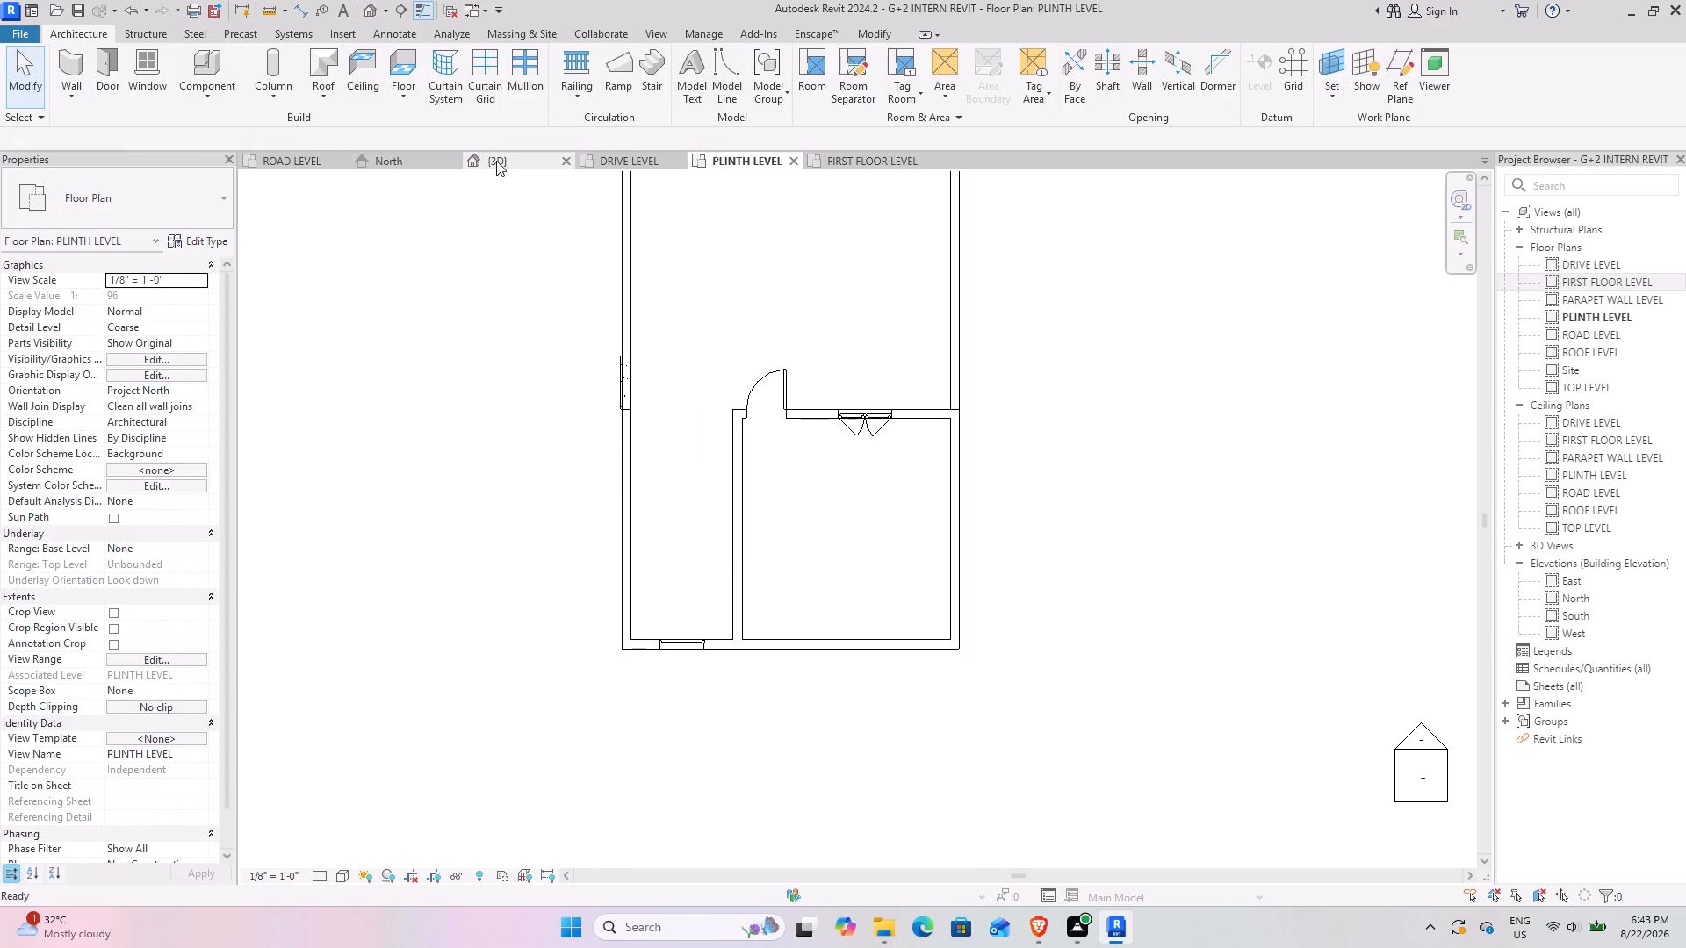
Compare the level, sill height and alignment of the new passage window with the window above the entrance door, viewed square from the back.
{"action": "left_click", "coordinate": [496, 161]}
{"action": "middle_click_drag", "start_coordinate": [809, 433], "coordinate": [885, 383], "text": "shift"}
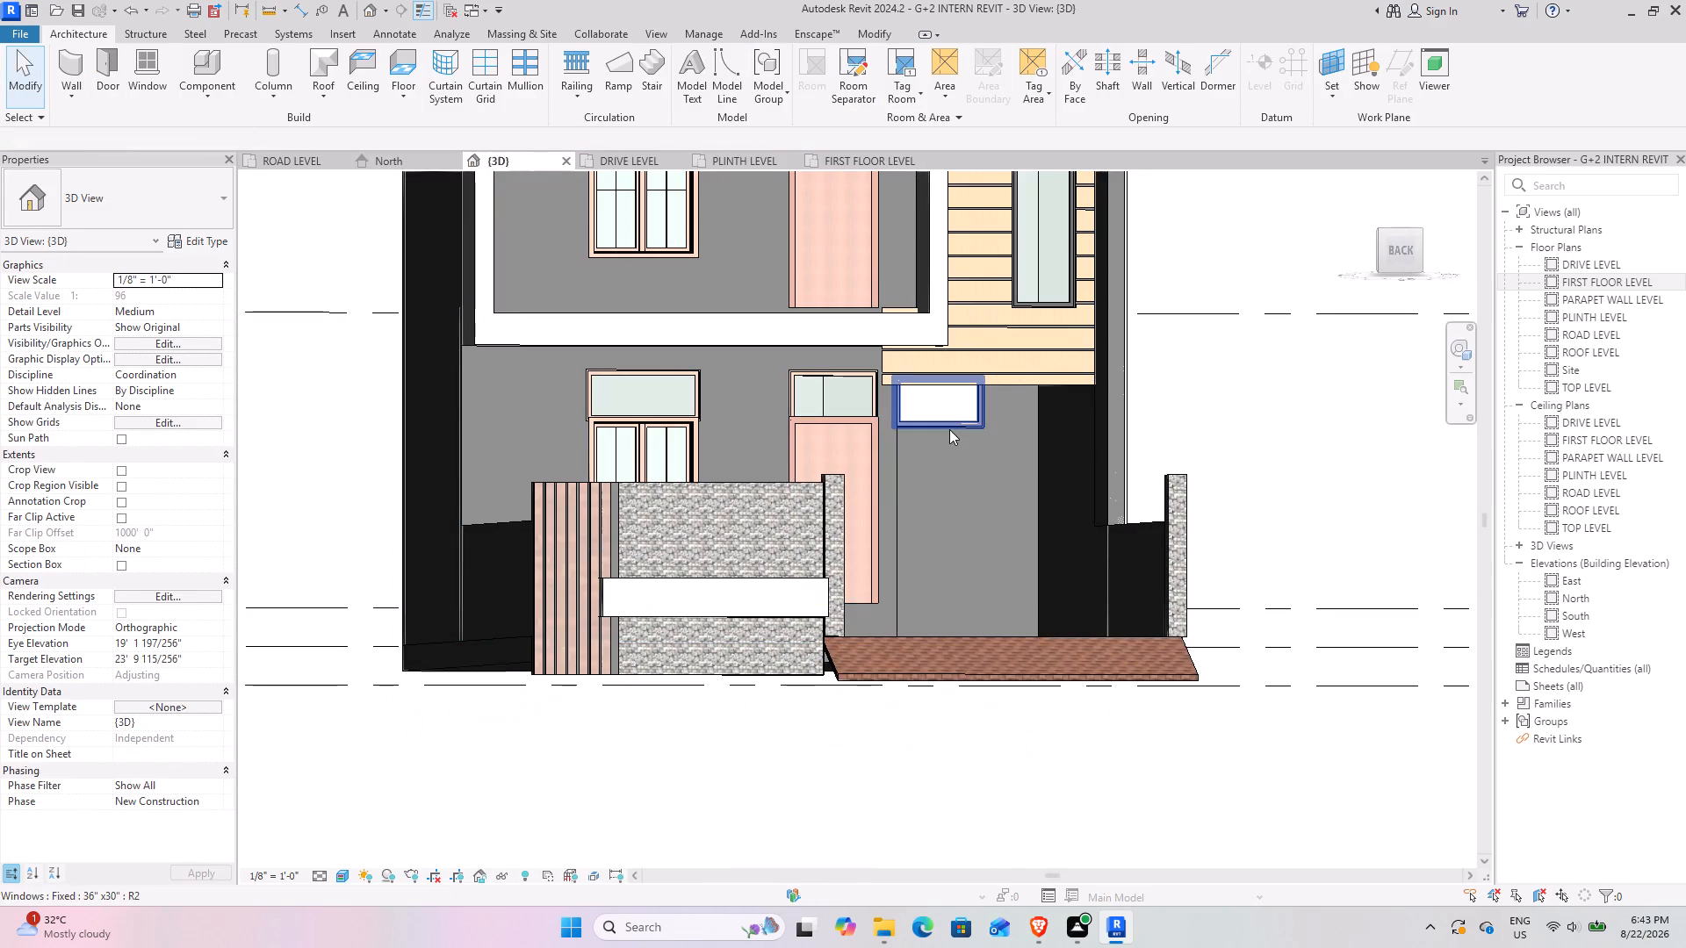
{"action": "left_click", "coordinate": [949, 429]}
{"action": "middle_click_drag", "start_coordinate": [928, 463], "coordinate": [904, 470], "text": "shift"}
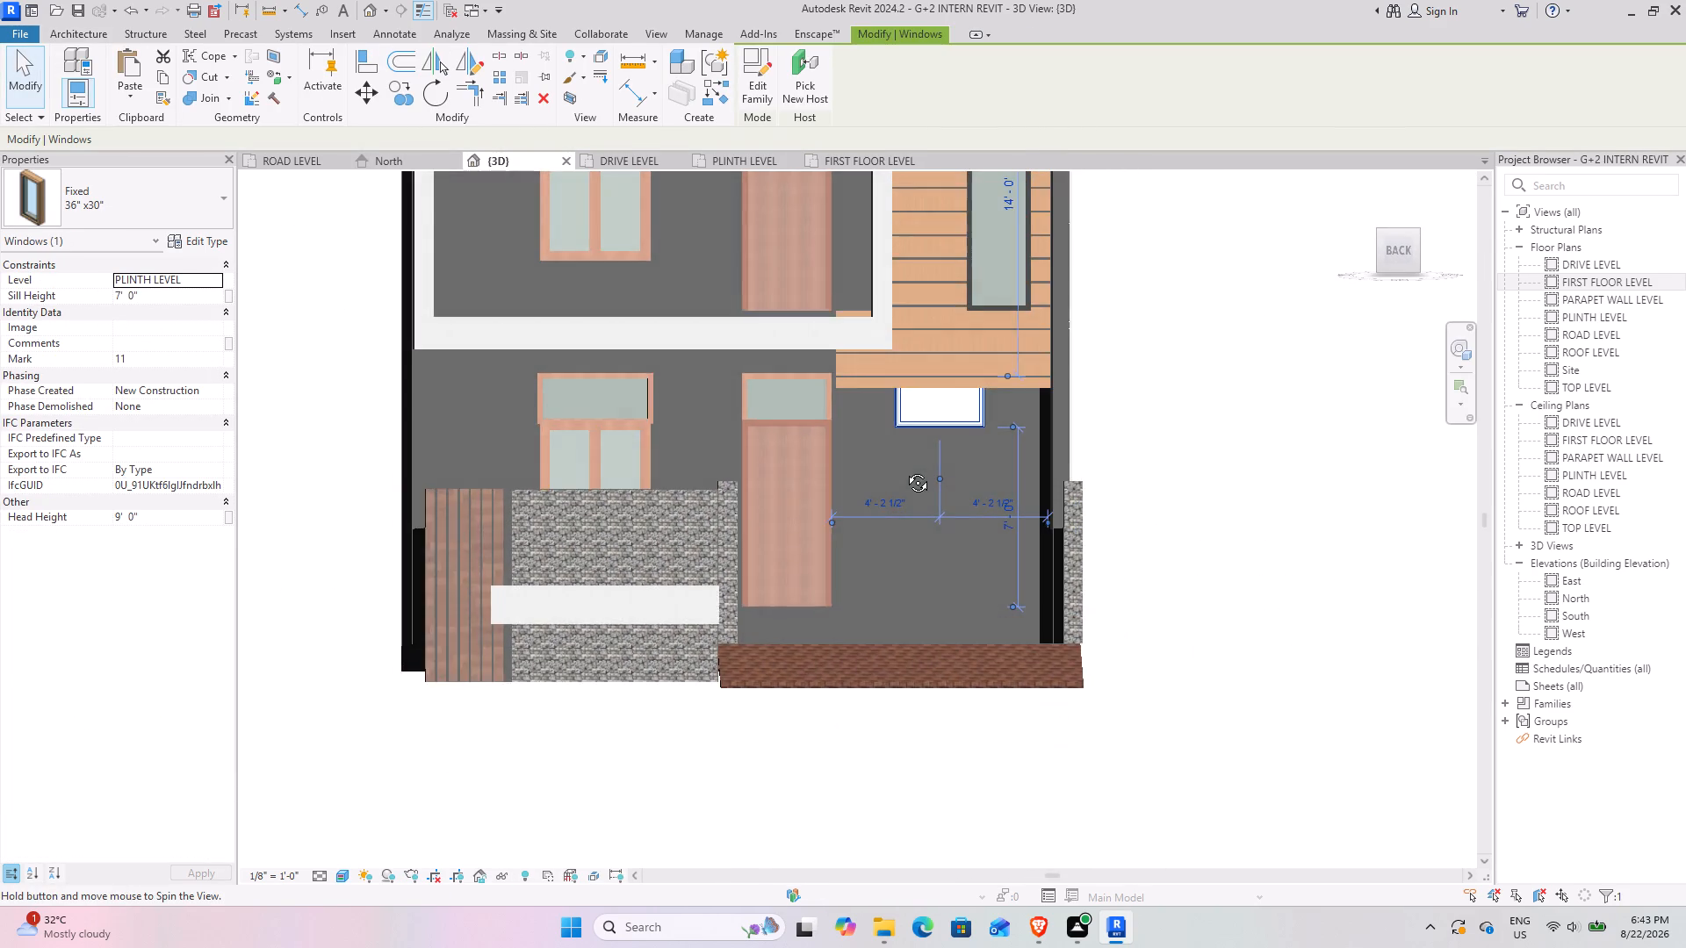
{"action": "middle_click_drag", "start_coordinate": [904, 470], "coordinate": [904, 470], "text": "shift"}
{"action": "left_click", "coordinate": [213, 293]}
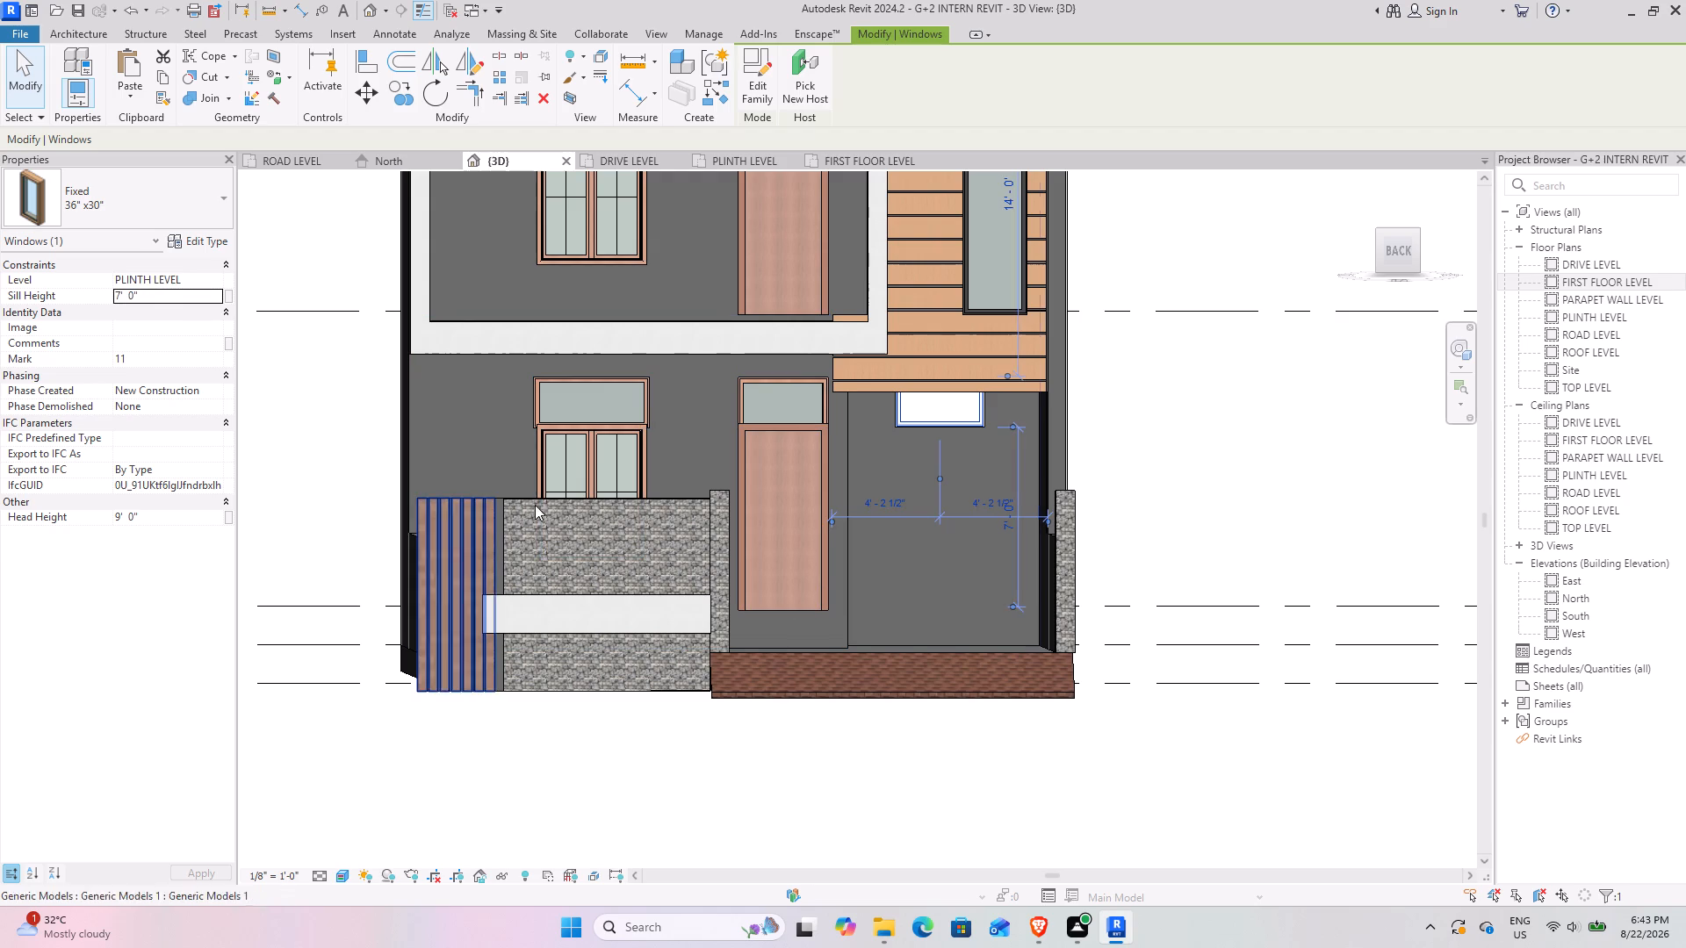
{"action": "left_click", "coordinate": [760, 389]}
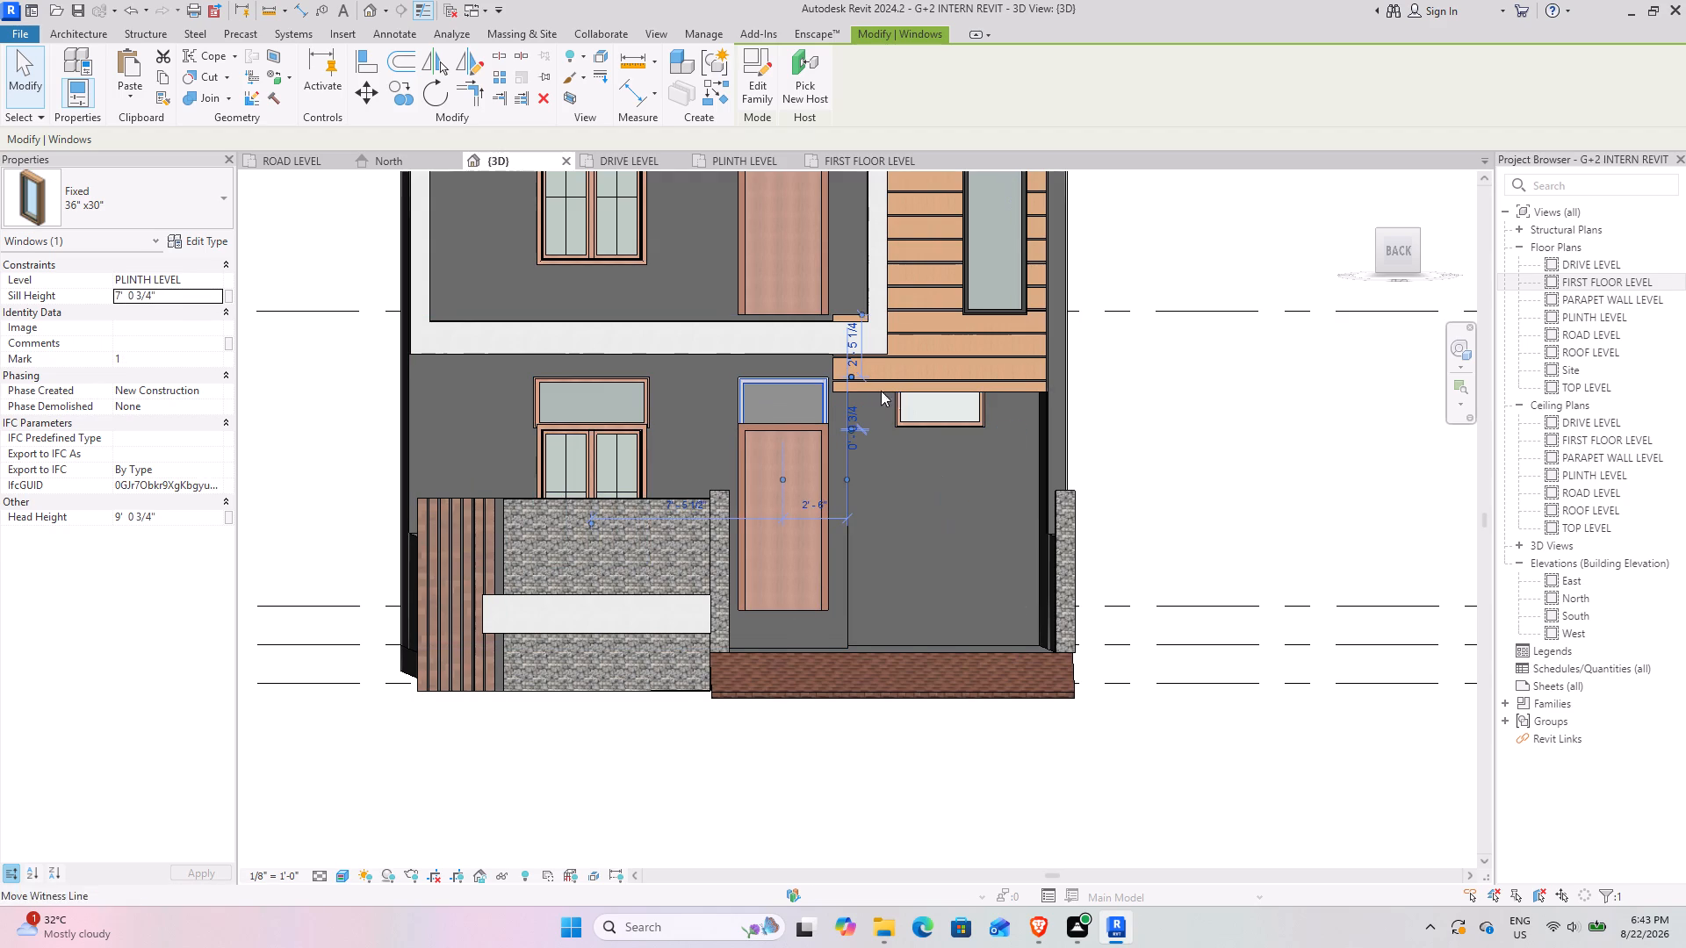
{"action": "left_click", "coordinate": [1398, 246]}
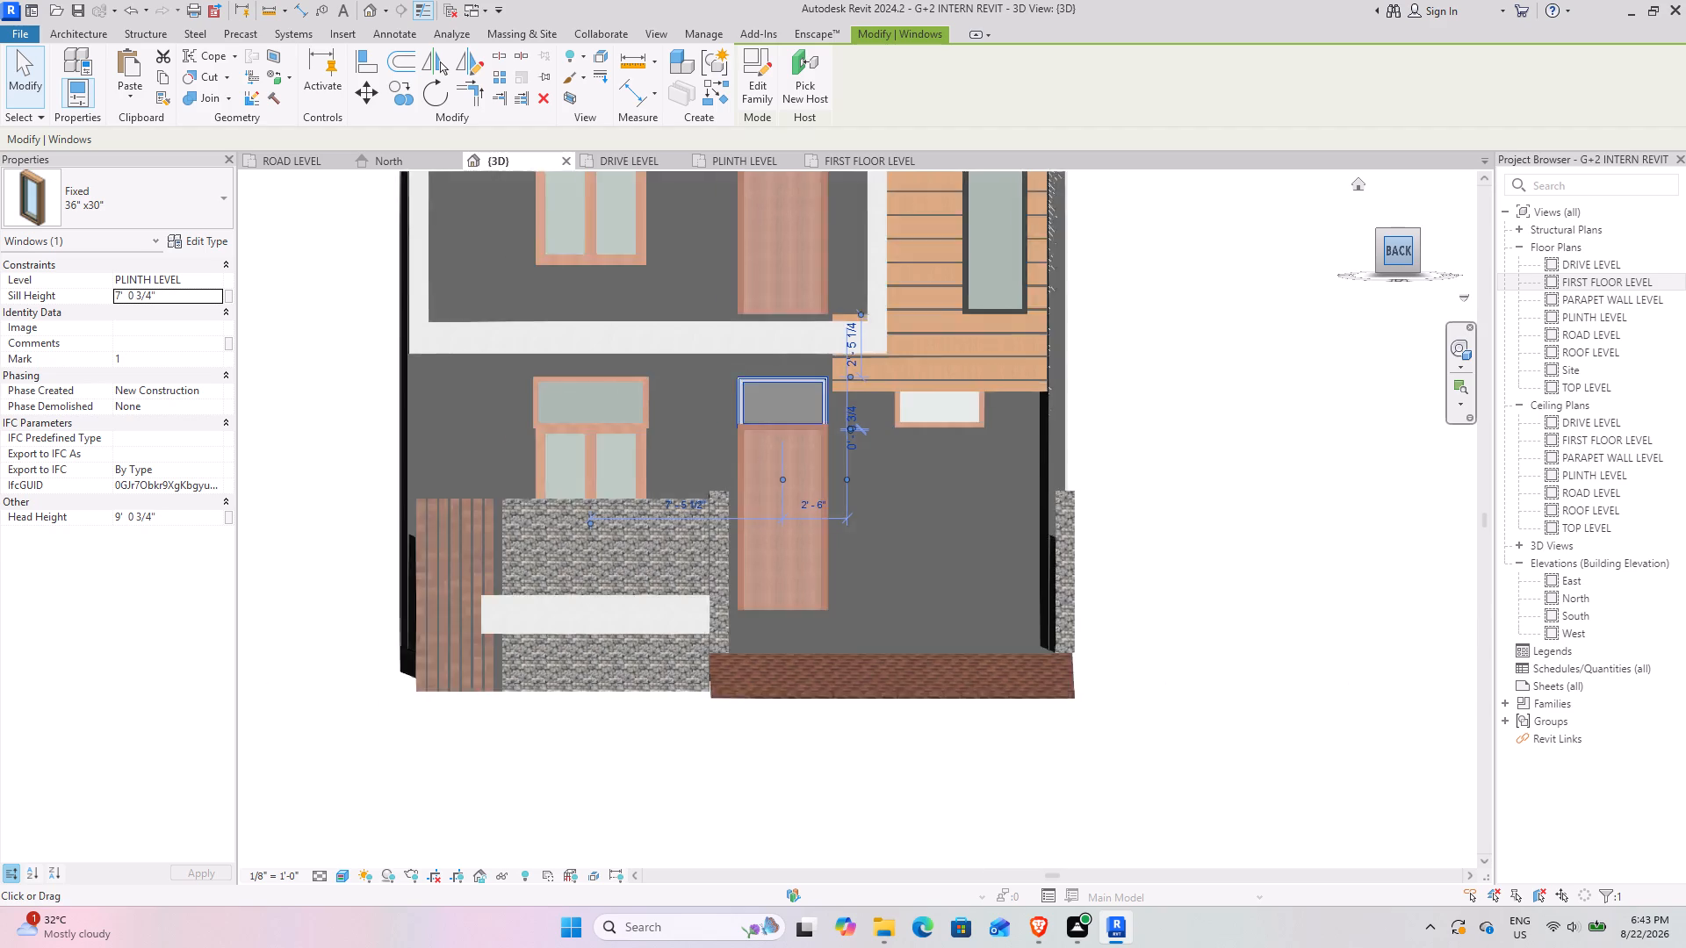
{"action": "scroll", "coordinate": [897, 542], "scroll_direction": "down", "scroll_amount": 7}
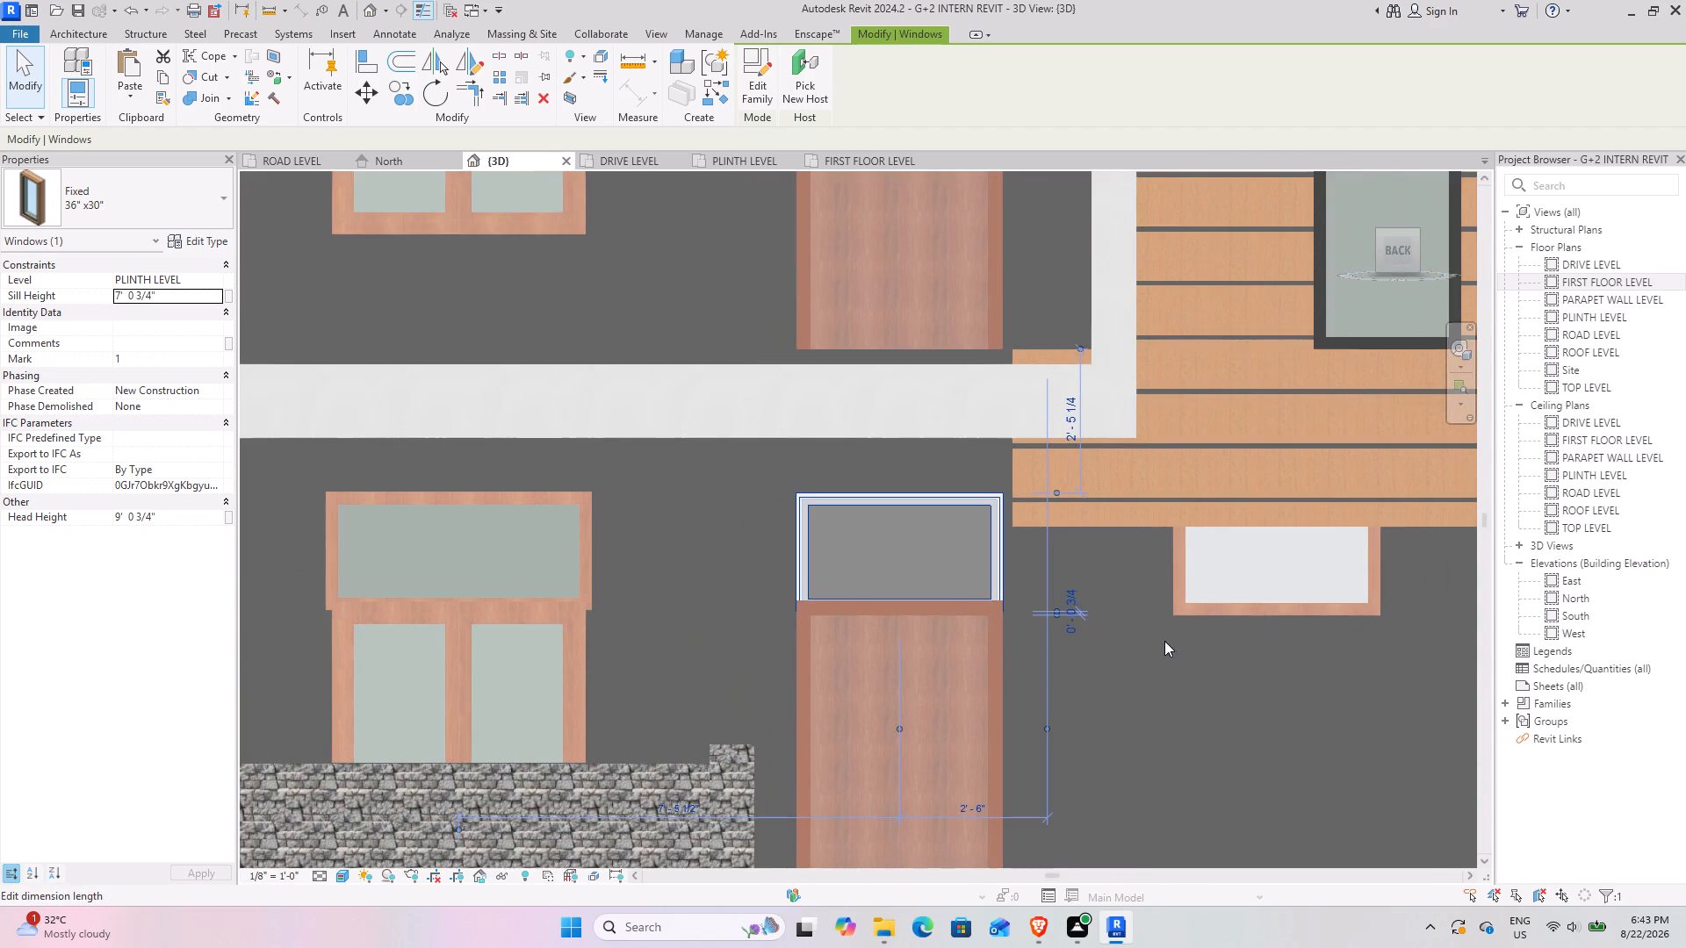
{"action": "middle_click_drag", "start_coordinate": [1152, 637], "coordinate": [916, 499]}
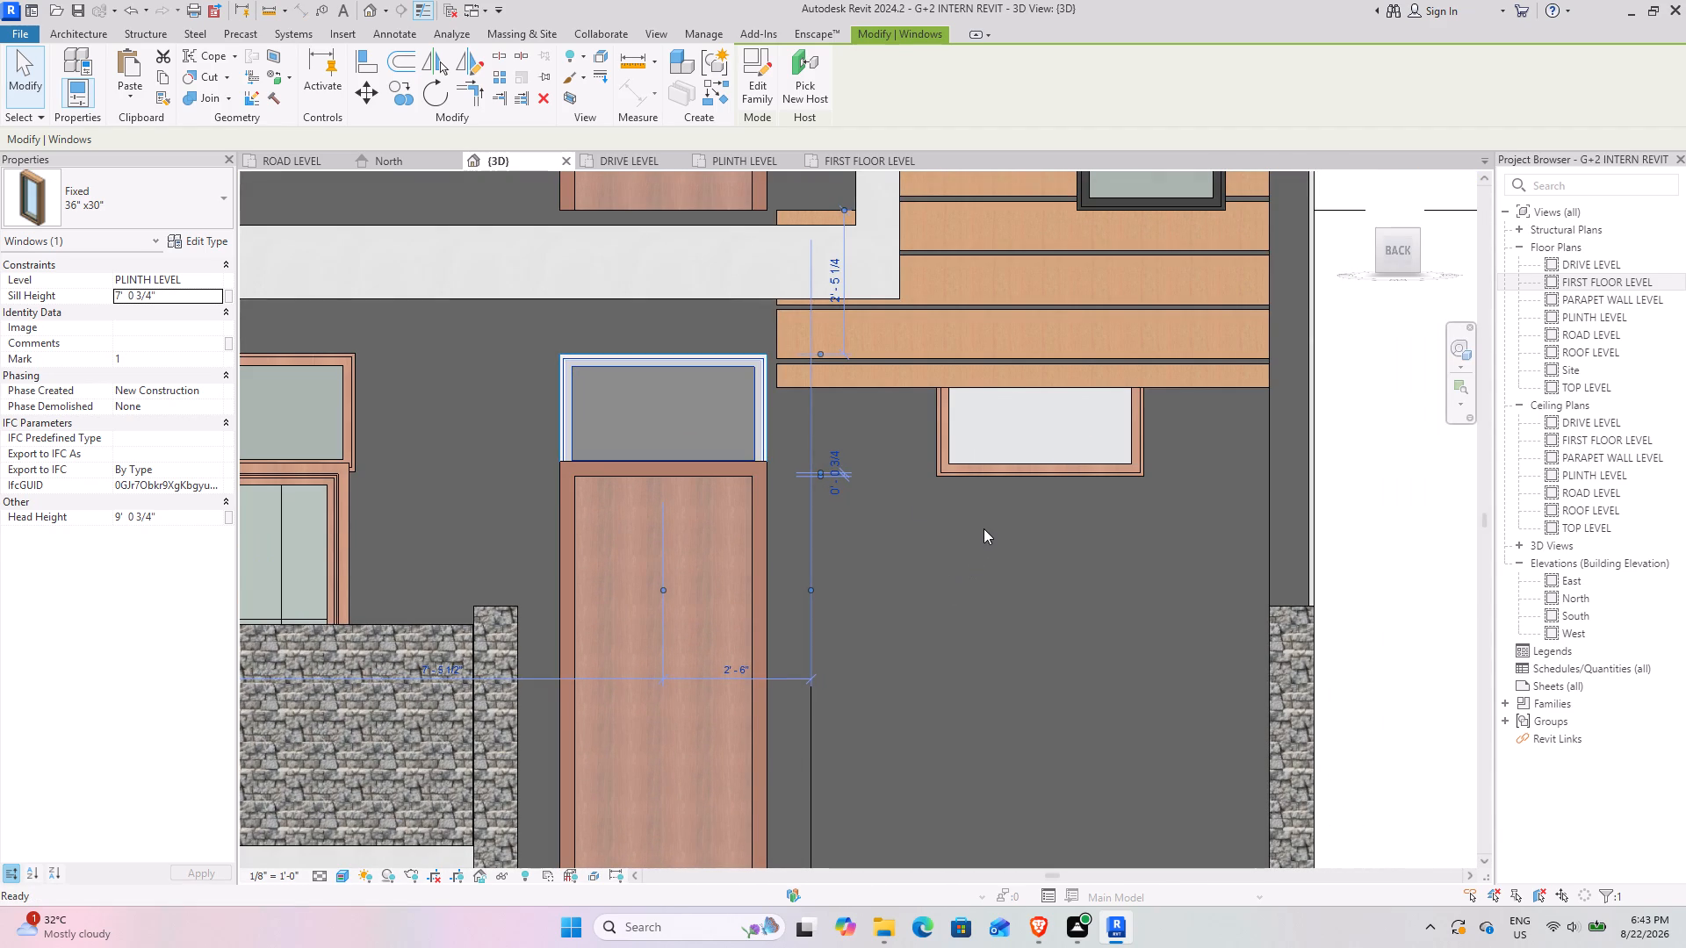
{"action": "scroll", "coordinate": [895, 495], "scroll_direction": "down", "scroll_amount": 2}
{"action": "middle_click_drag", "start_coordinate": [875, 604], "coordinate": [873, 483]}
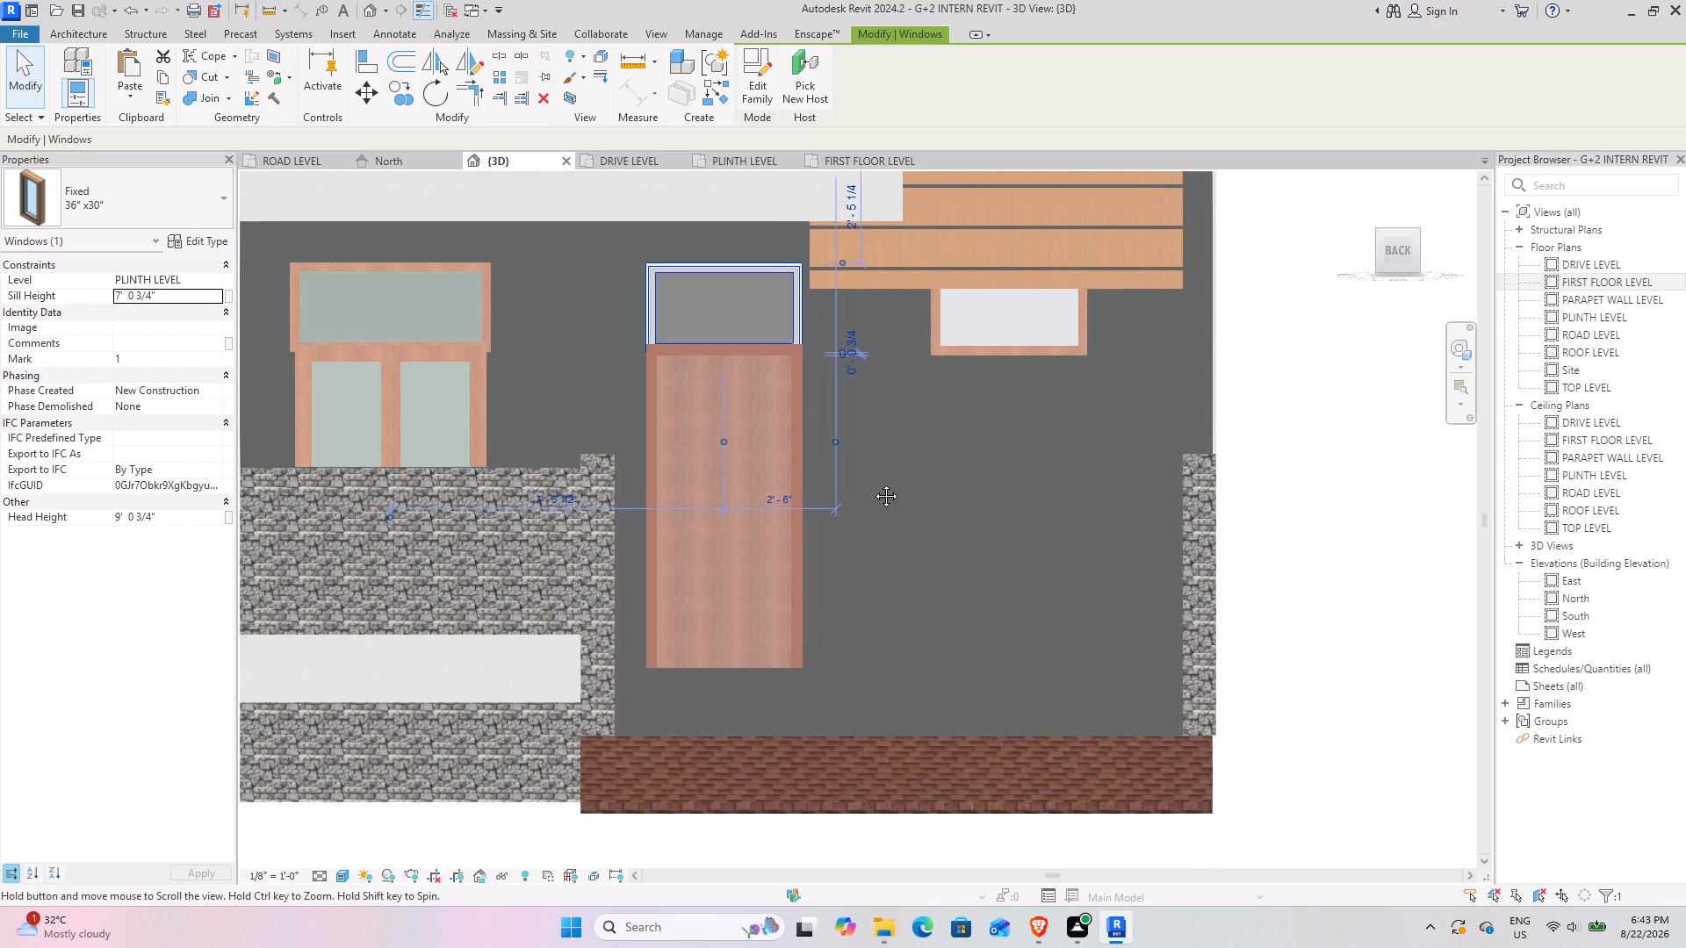
{"action": "middle_click_drag", "start_coordinate": [873, 483], "coordinate": [844, 549]}
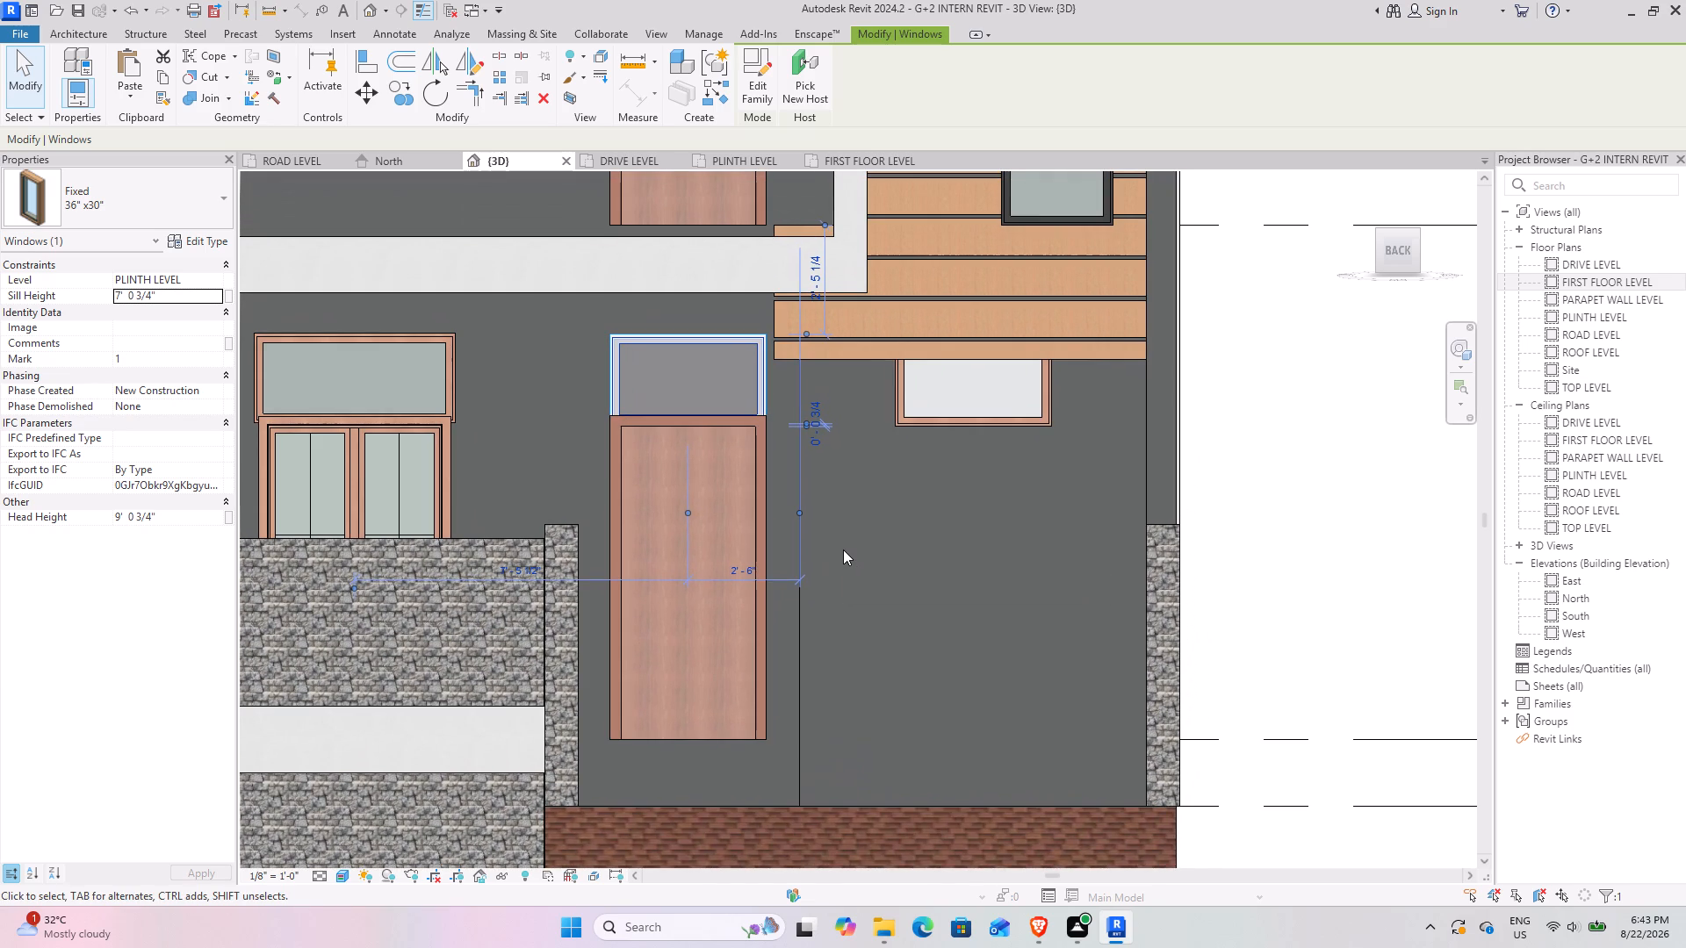
{"action": "scroll", "coordinate": [843, 549], "scroll_direction": "down", "scroll_amount": 4}
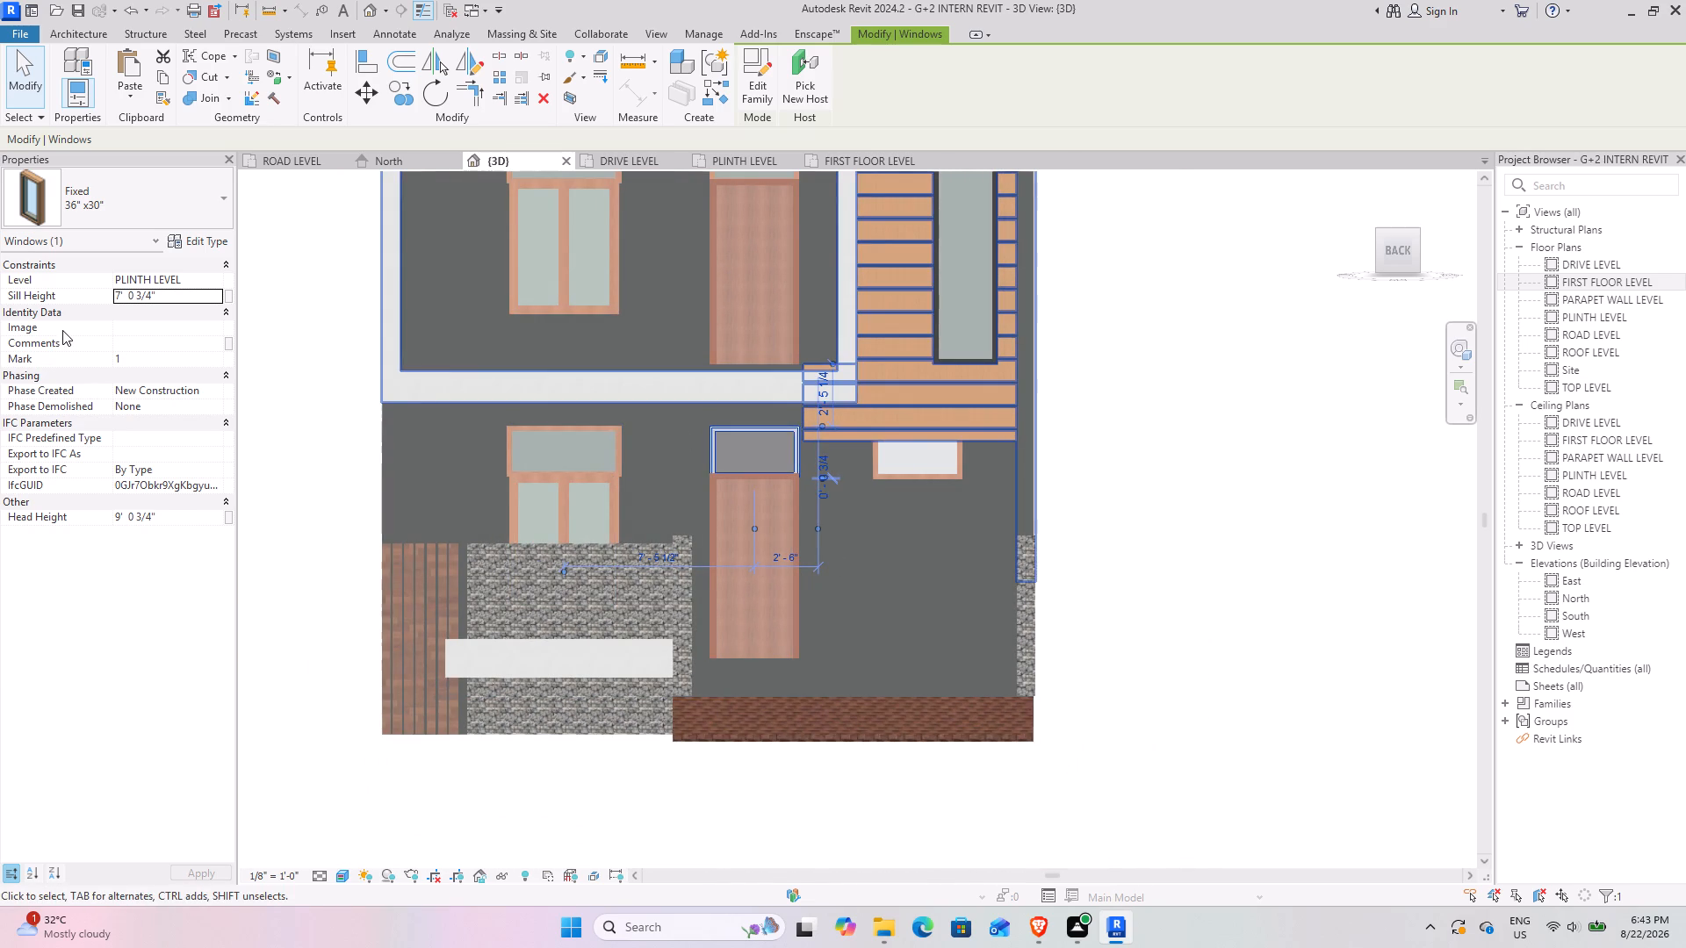
{"action": "left_click", "coordinate": [214, 279]}
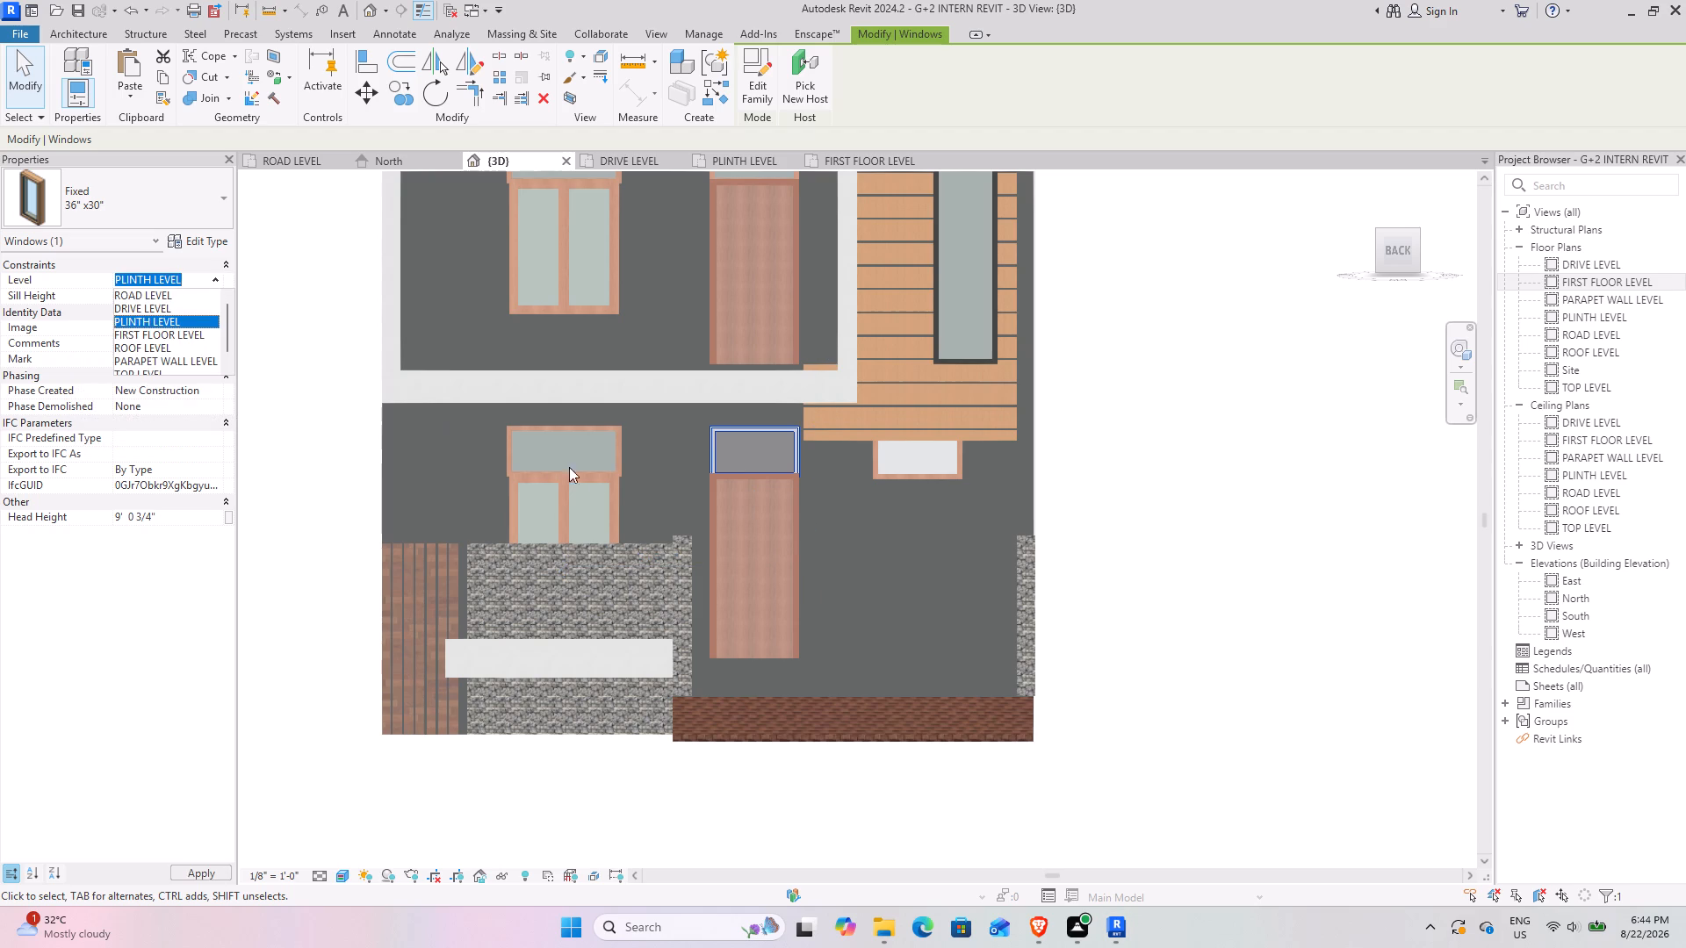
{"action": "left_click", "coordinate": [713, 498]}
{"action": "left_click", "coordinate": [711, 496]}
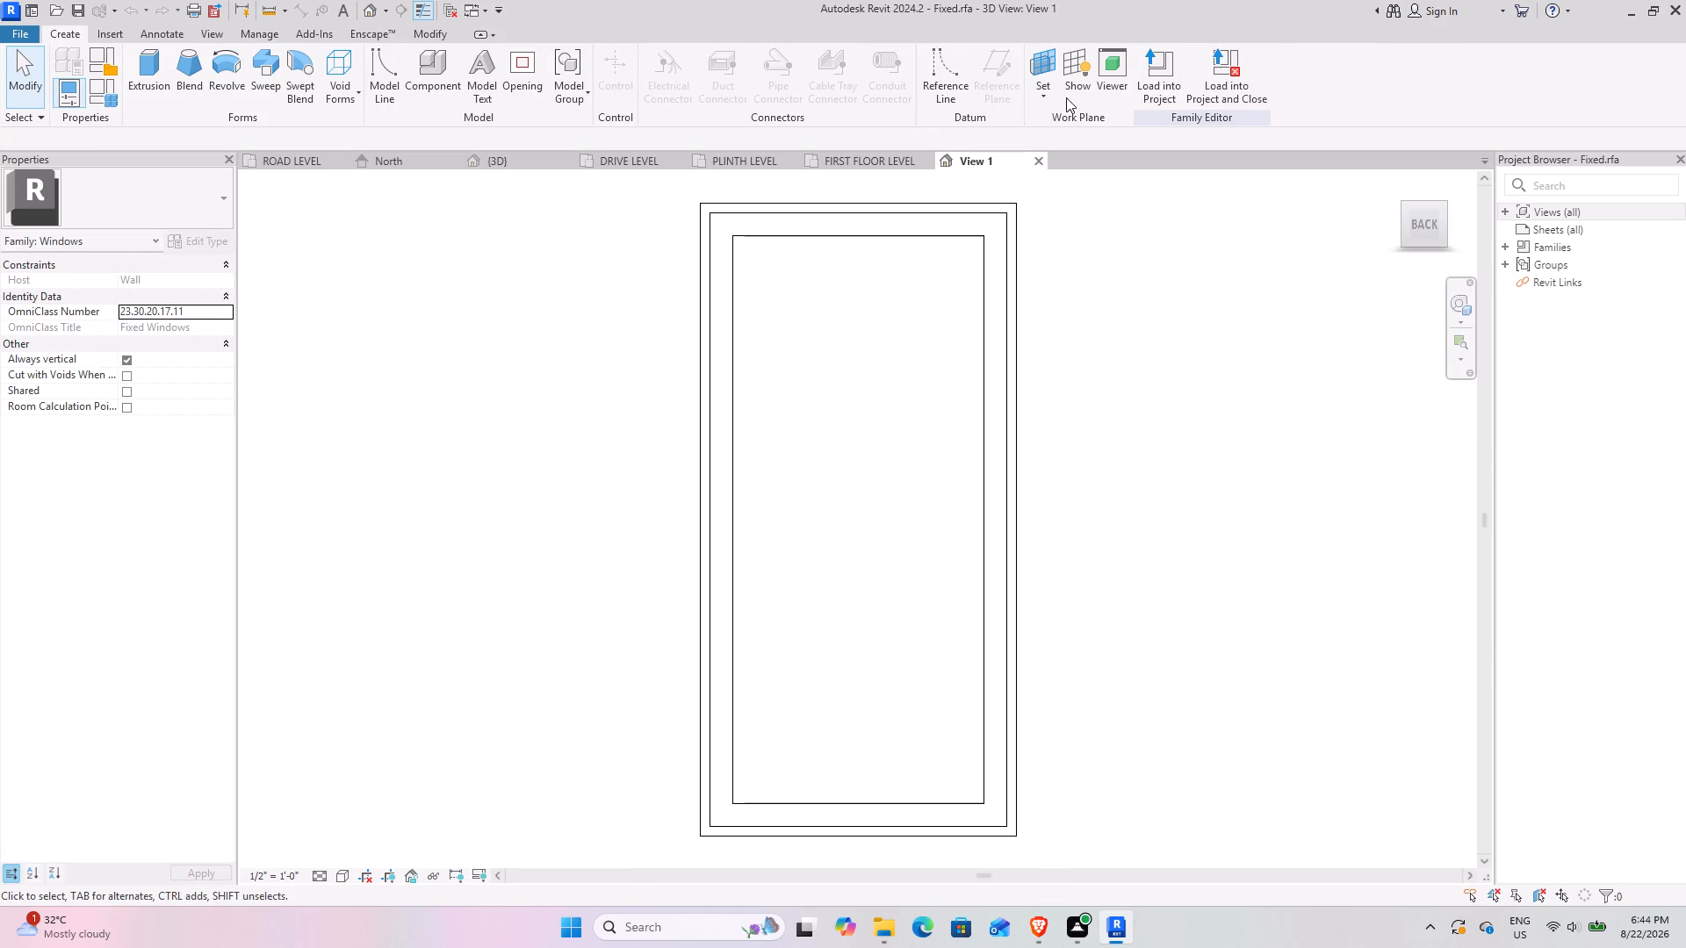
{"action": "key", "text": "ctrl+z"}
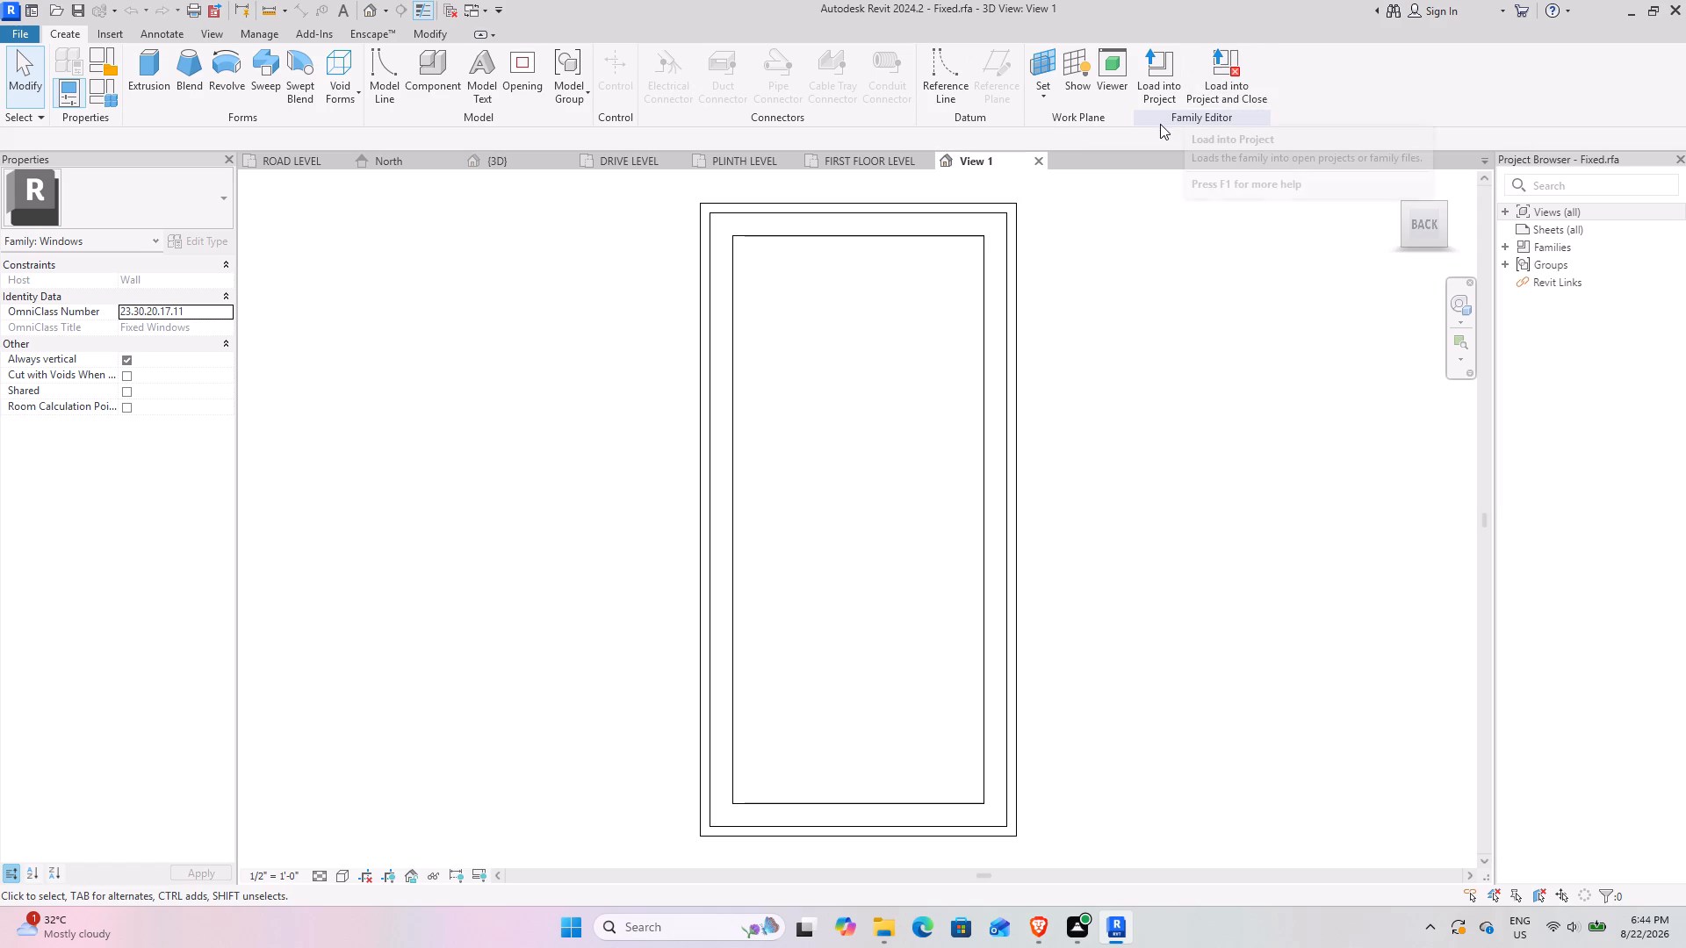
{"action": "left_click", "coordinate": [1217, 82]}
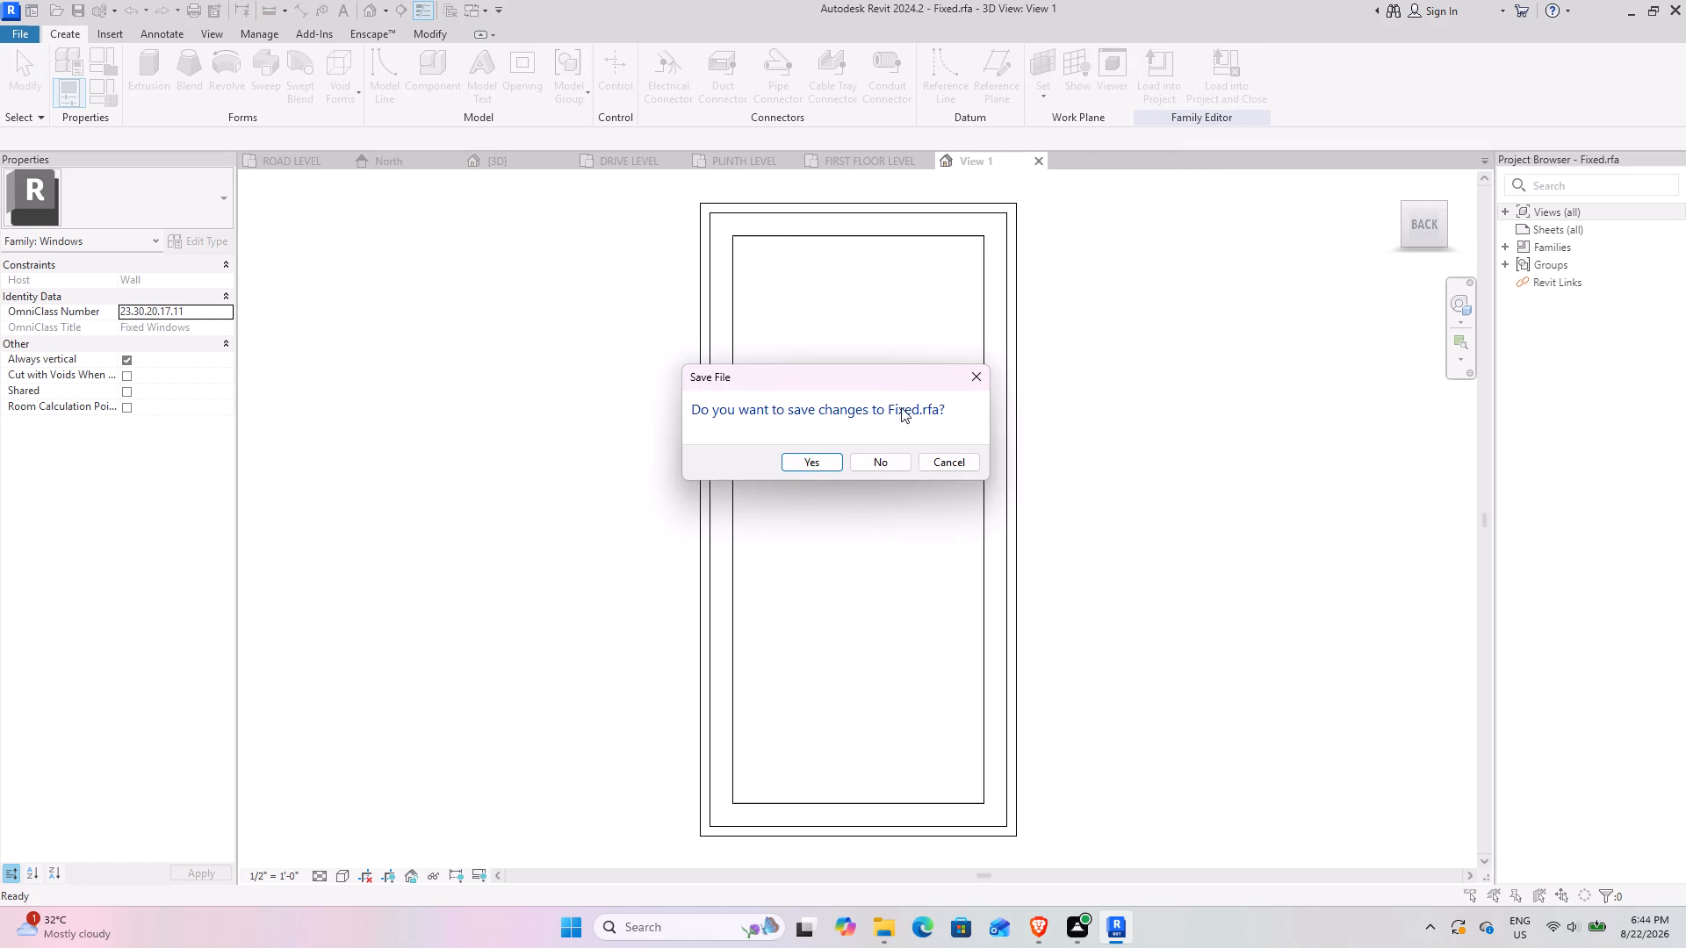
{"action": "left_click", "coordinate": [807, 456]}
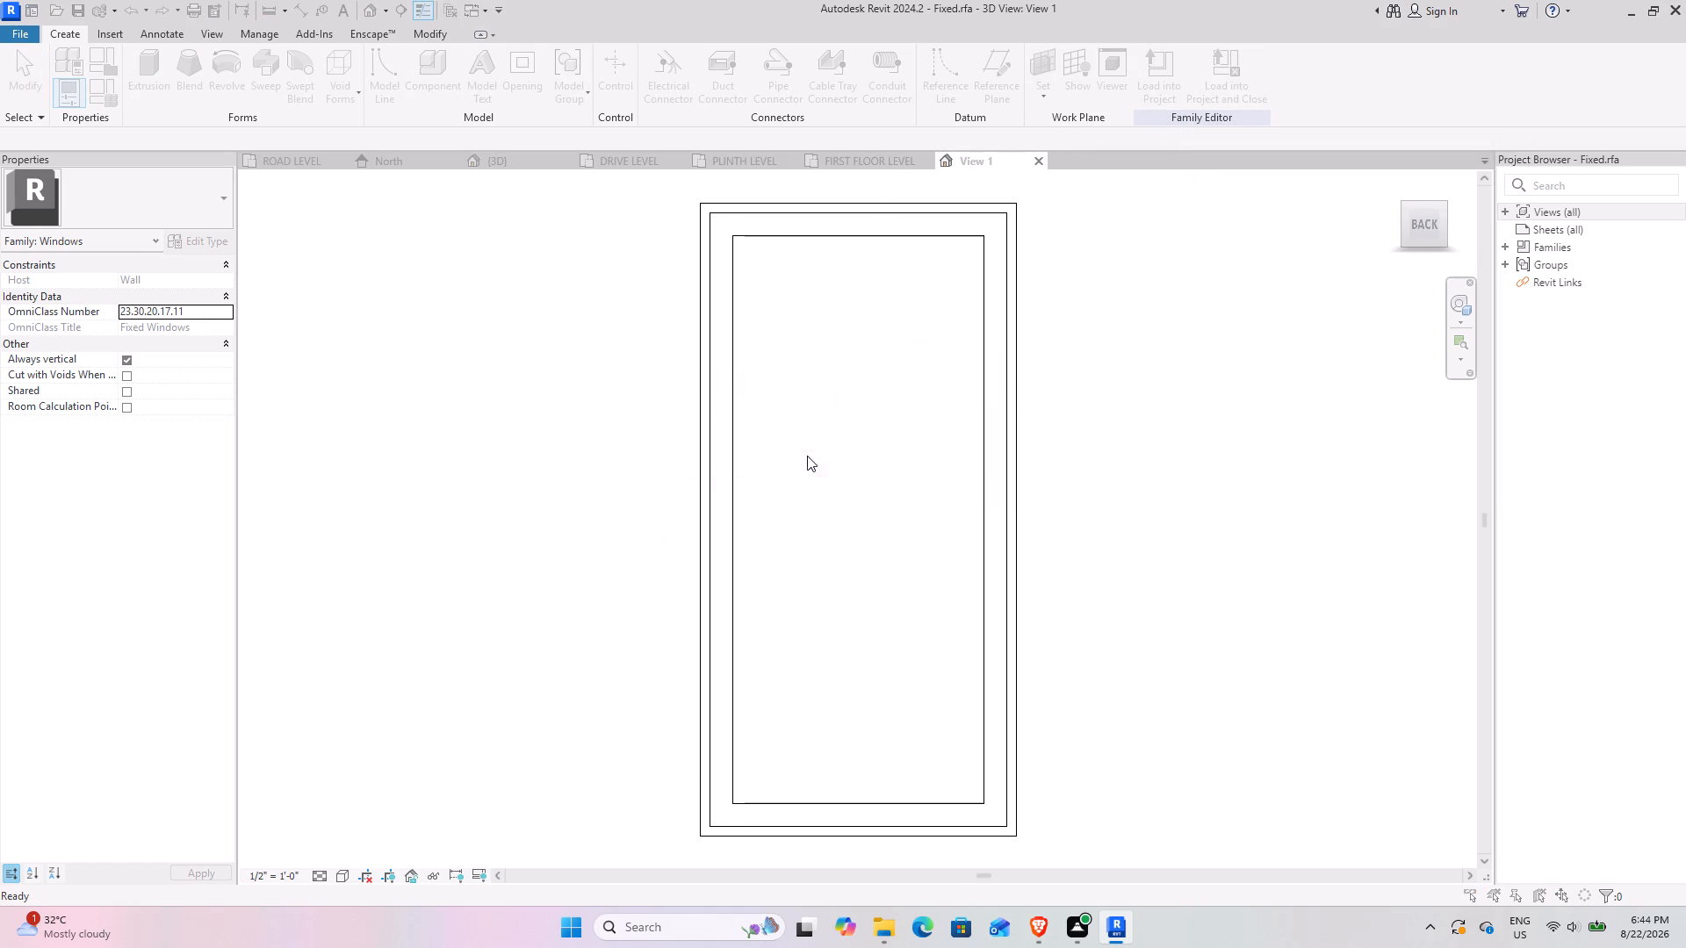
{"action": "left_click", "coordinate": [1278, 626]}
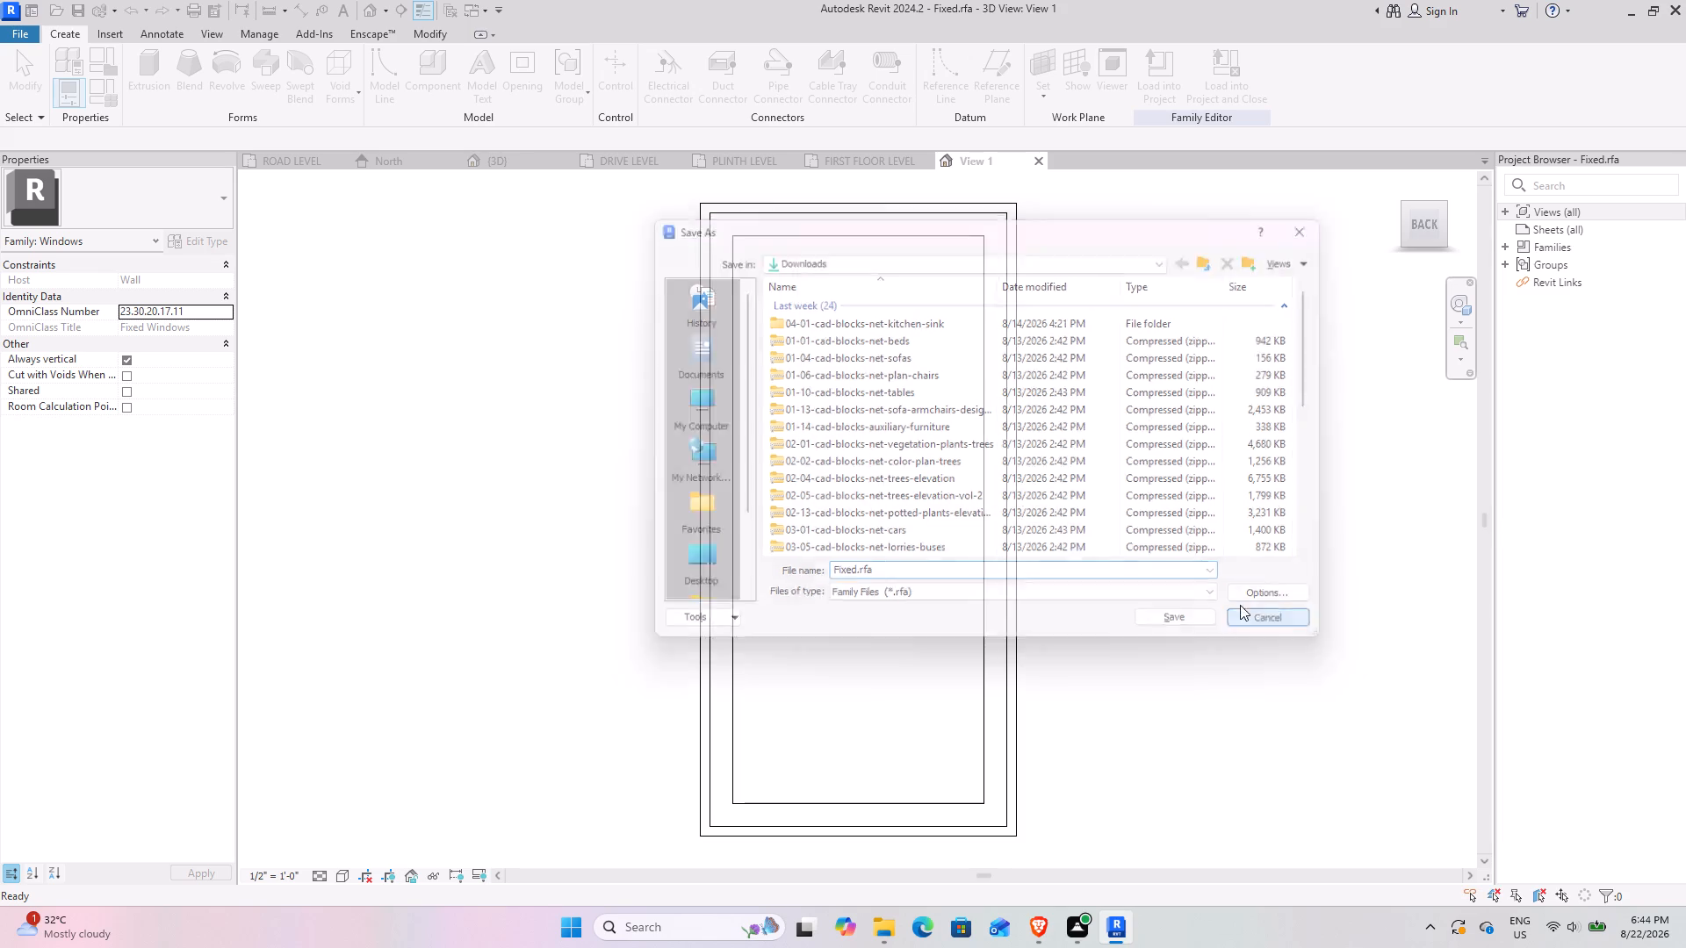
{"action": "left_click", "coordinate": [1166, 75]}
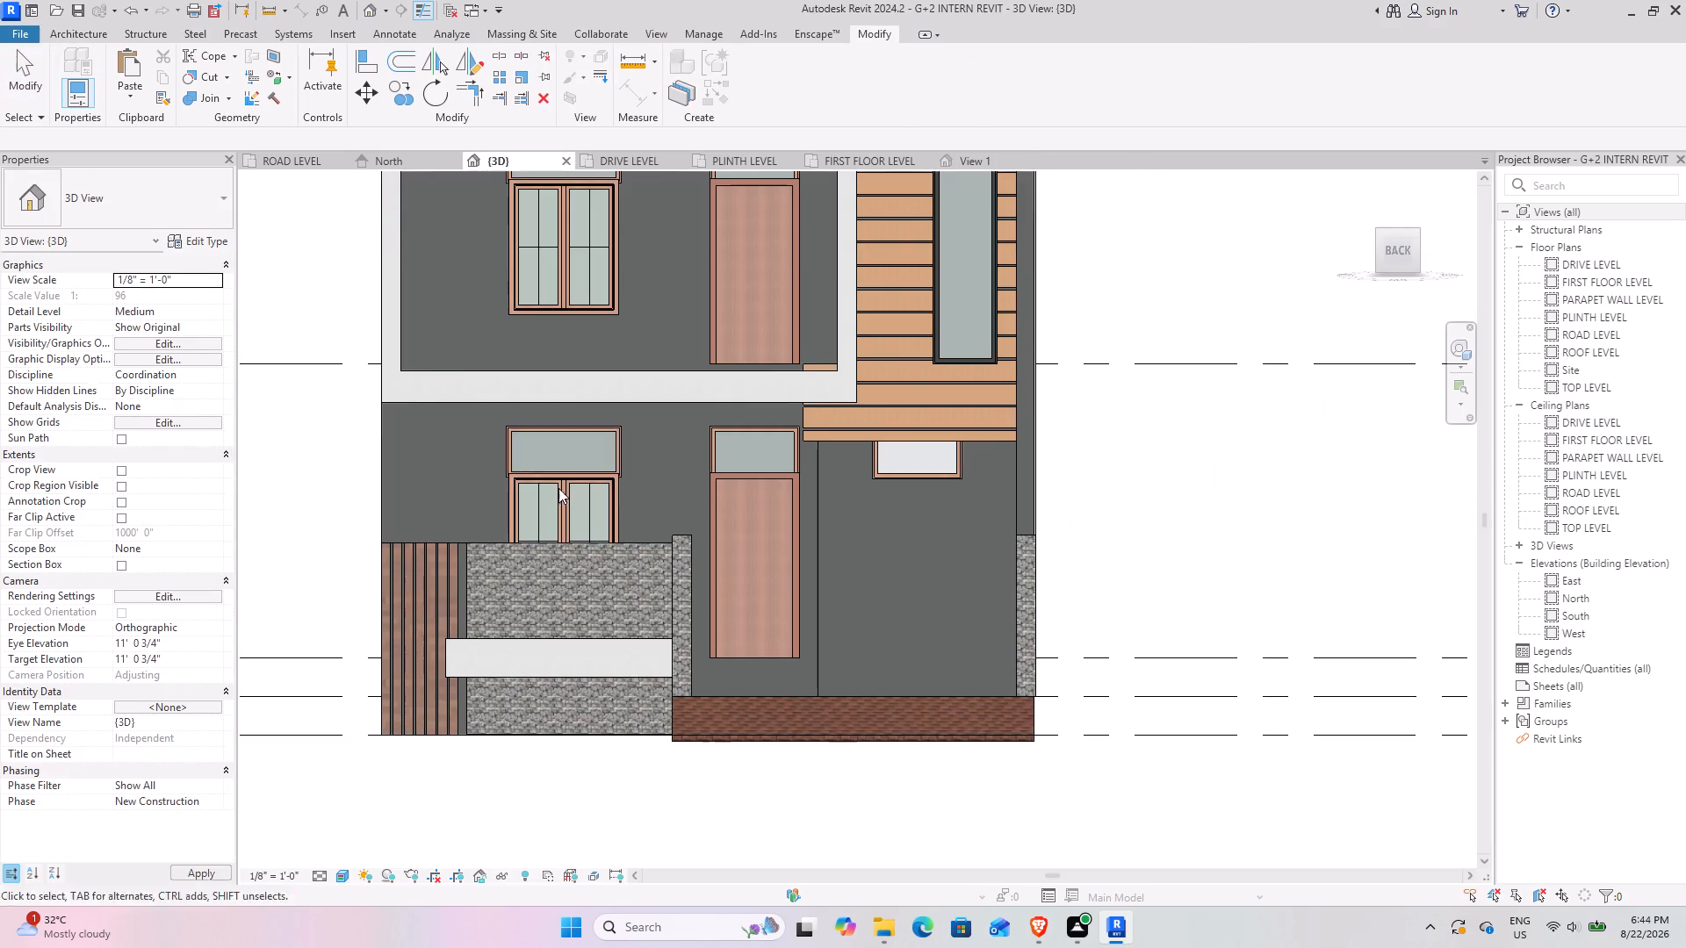
Change the level of the ground-floor entrance door and the double casement window beside it to DRIVE LEVEL.
{"action": "left_click", "coordinate": [789, 522]}
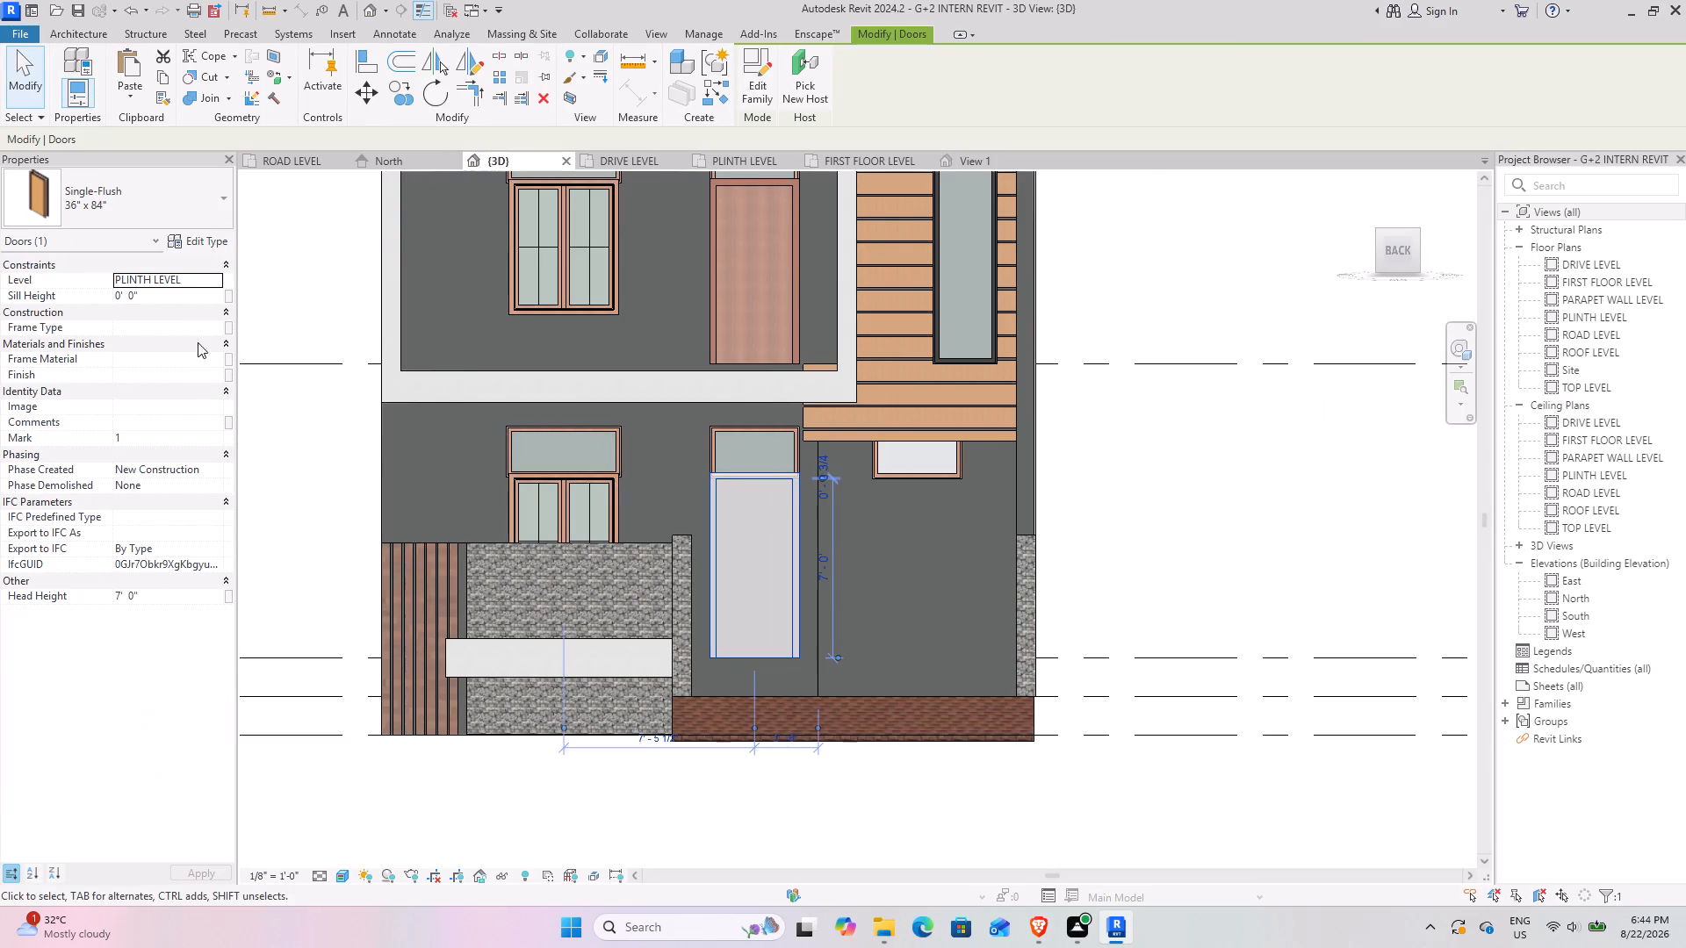
{"action": "left_click", "coordinate": [215, 275]}
{"action": "left_click", "coordinate": [150, 296]}
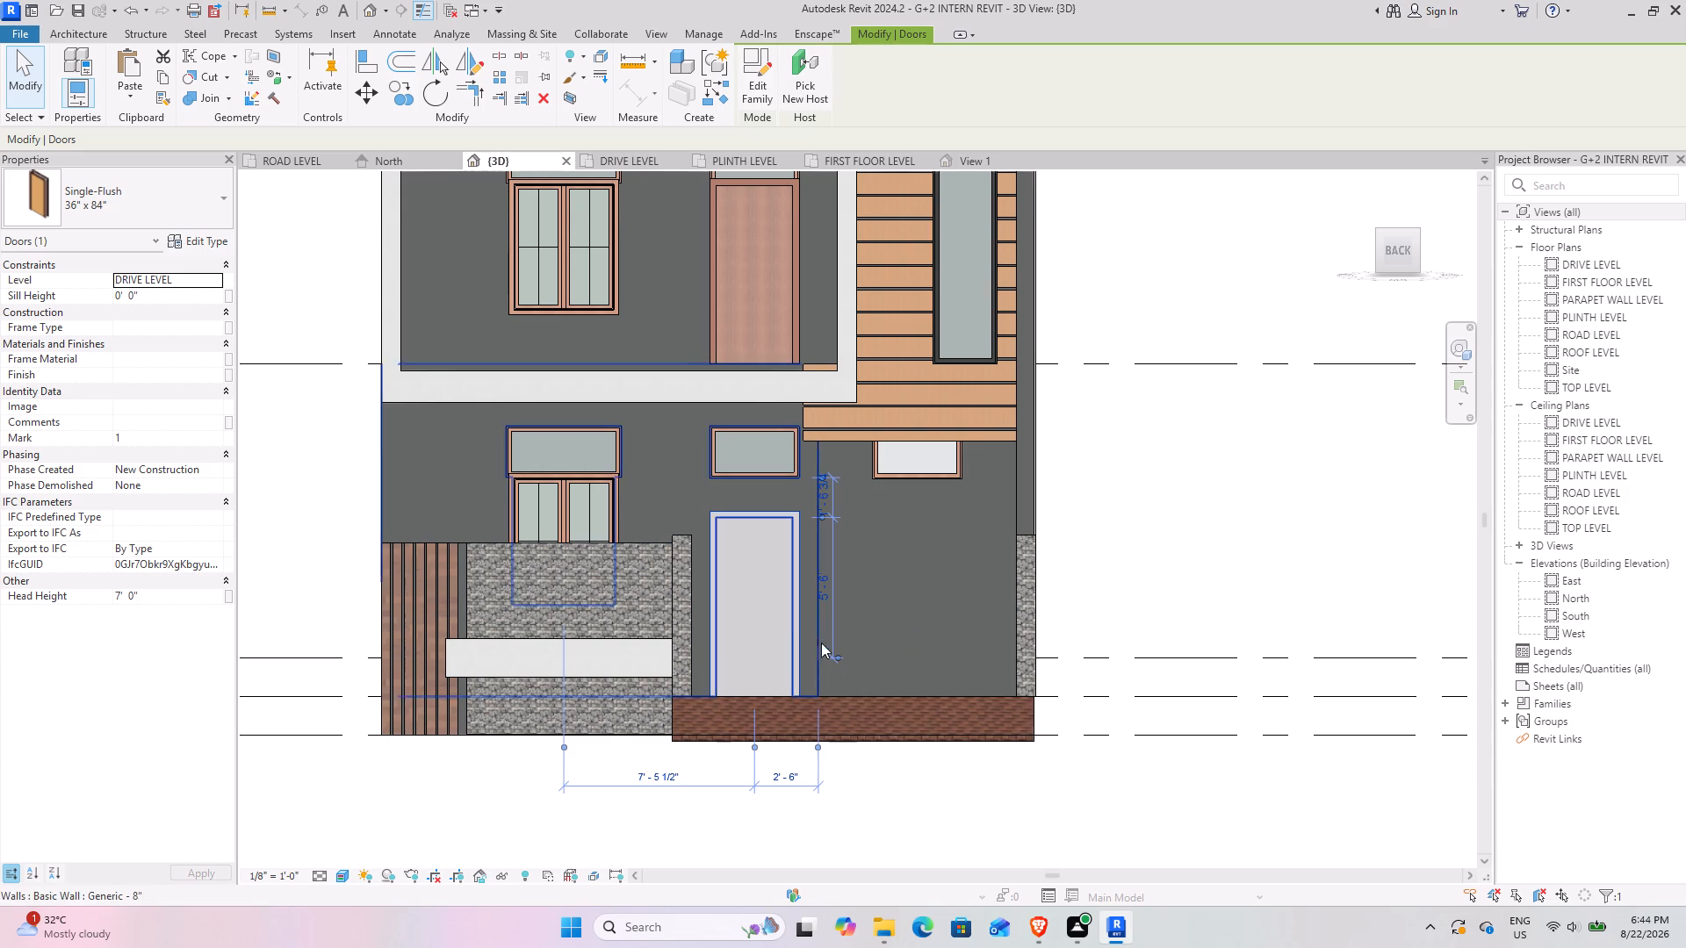
{"action": "left_click", "coordinate": [579, 485]}
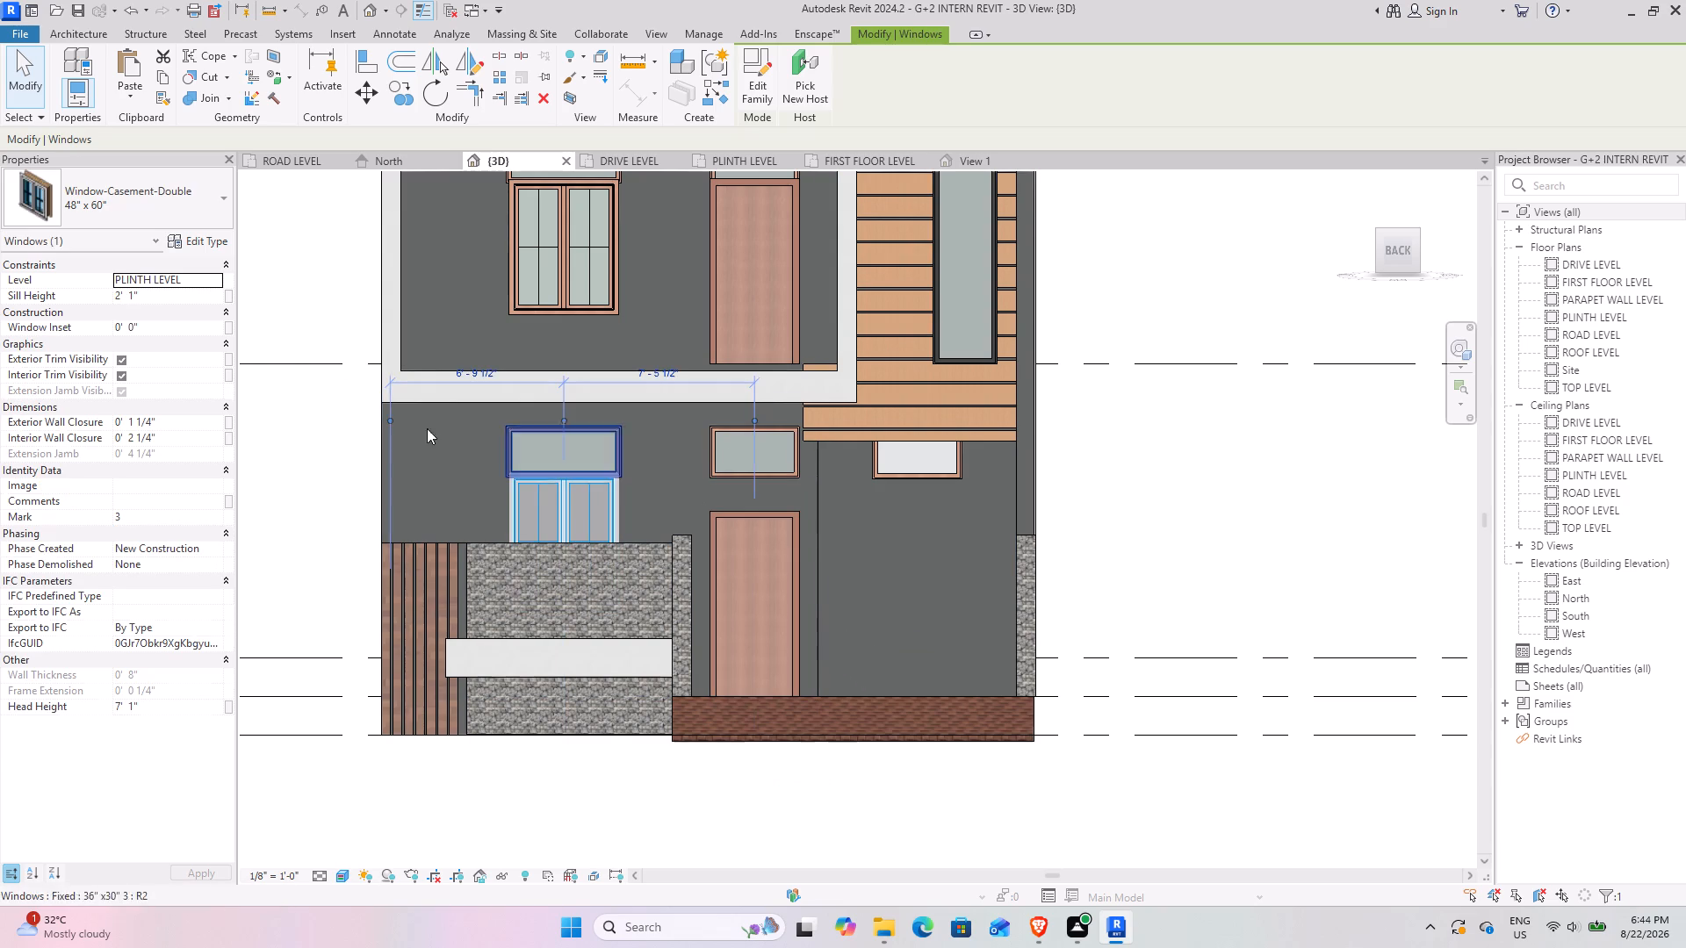
{"action": "left_click", "coordinate": [211, 283]}
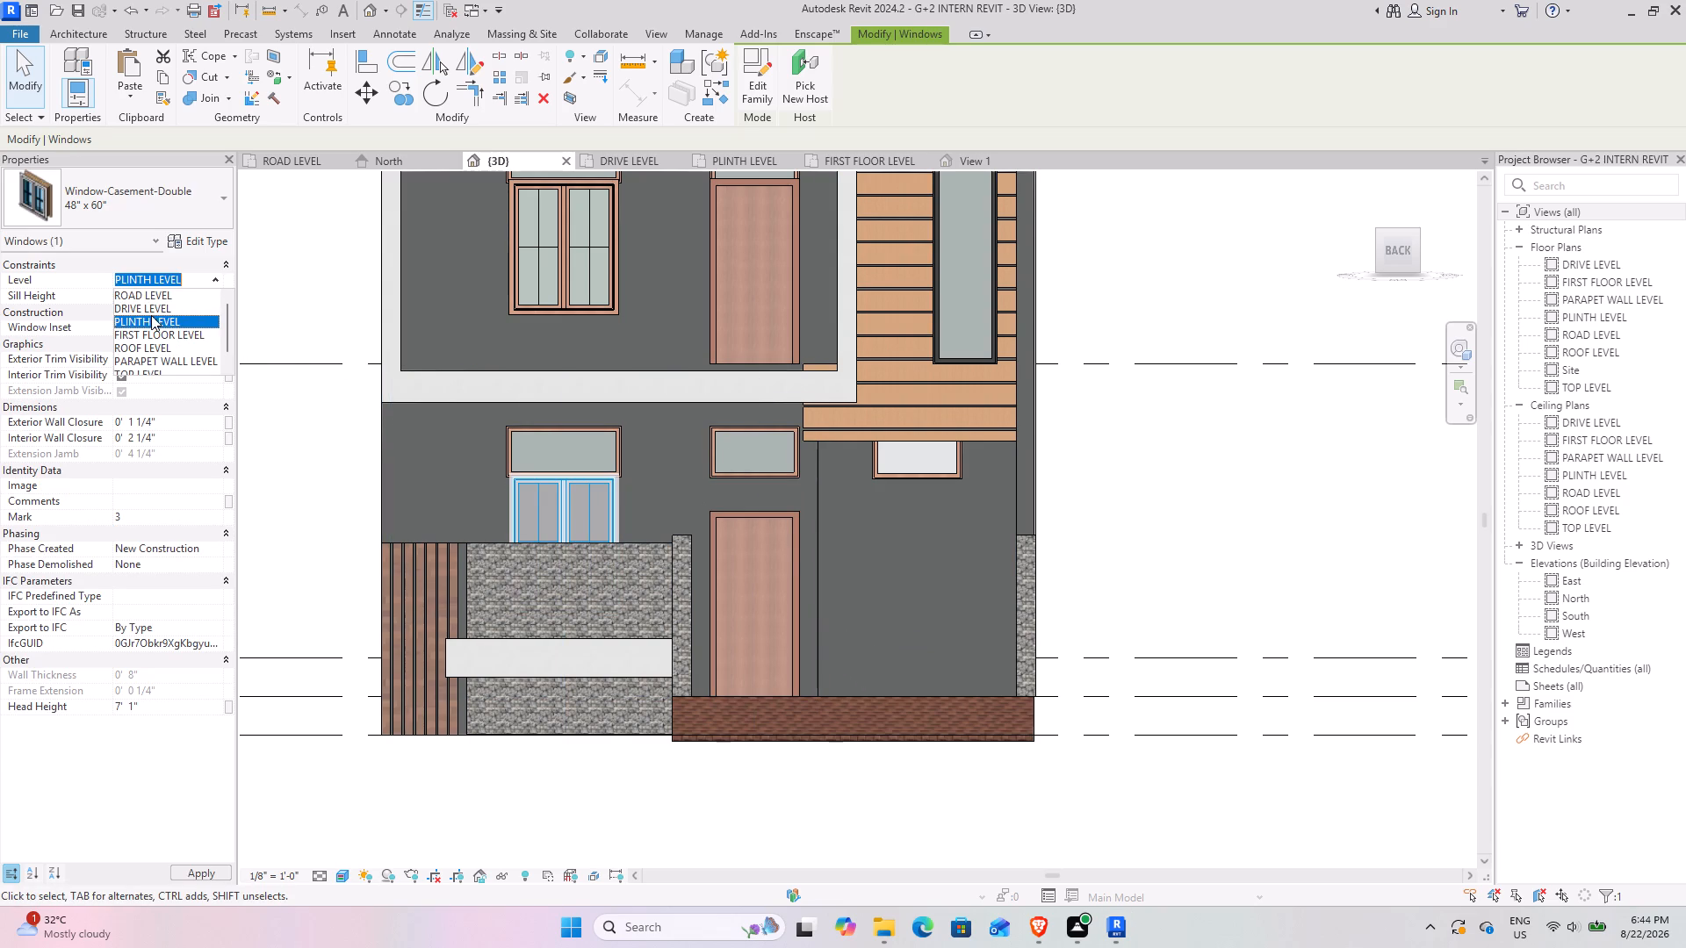
{"action": "left_click", "coordinate": [149, 307]}
Set the level of the three ground-floor Fixed windows, above the casement, above the door and in the side passage, to DRIVE LEVEL.
{"action": "left_click", "coordinate": [617, 420]}
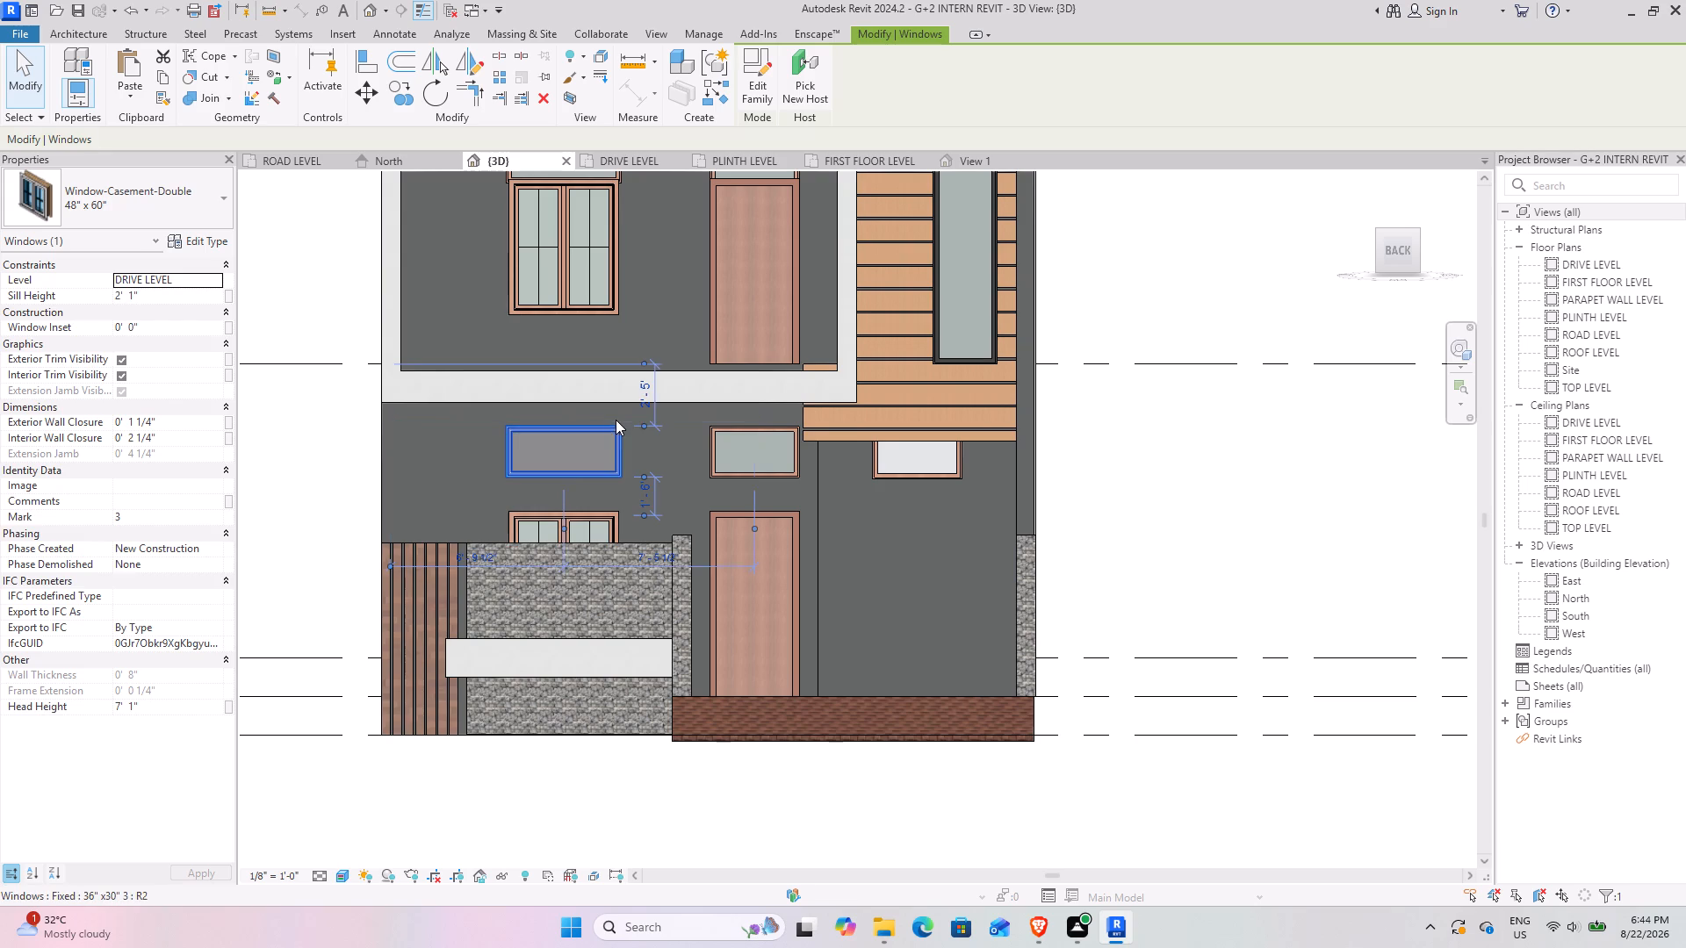
{"action": "left_click", "coordinate": [730, 429], "text": "ctrl"}
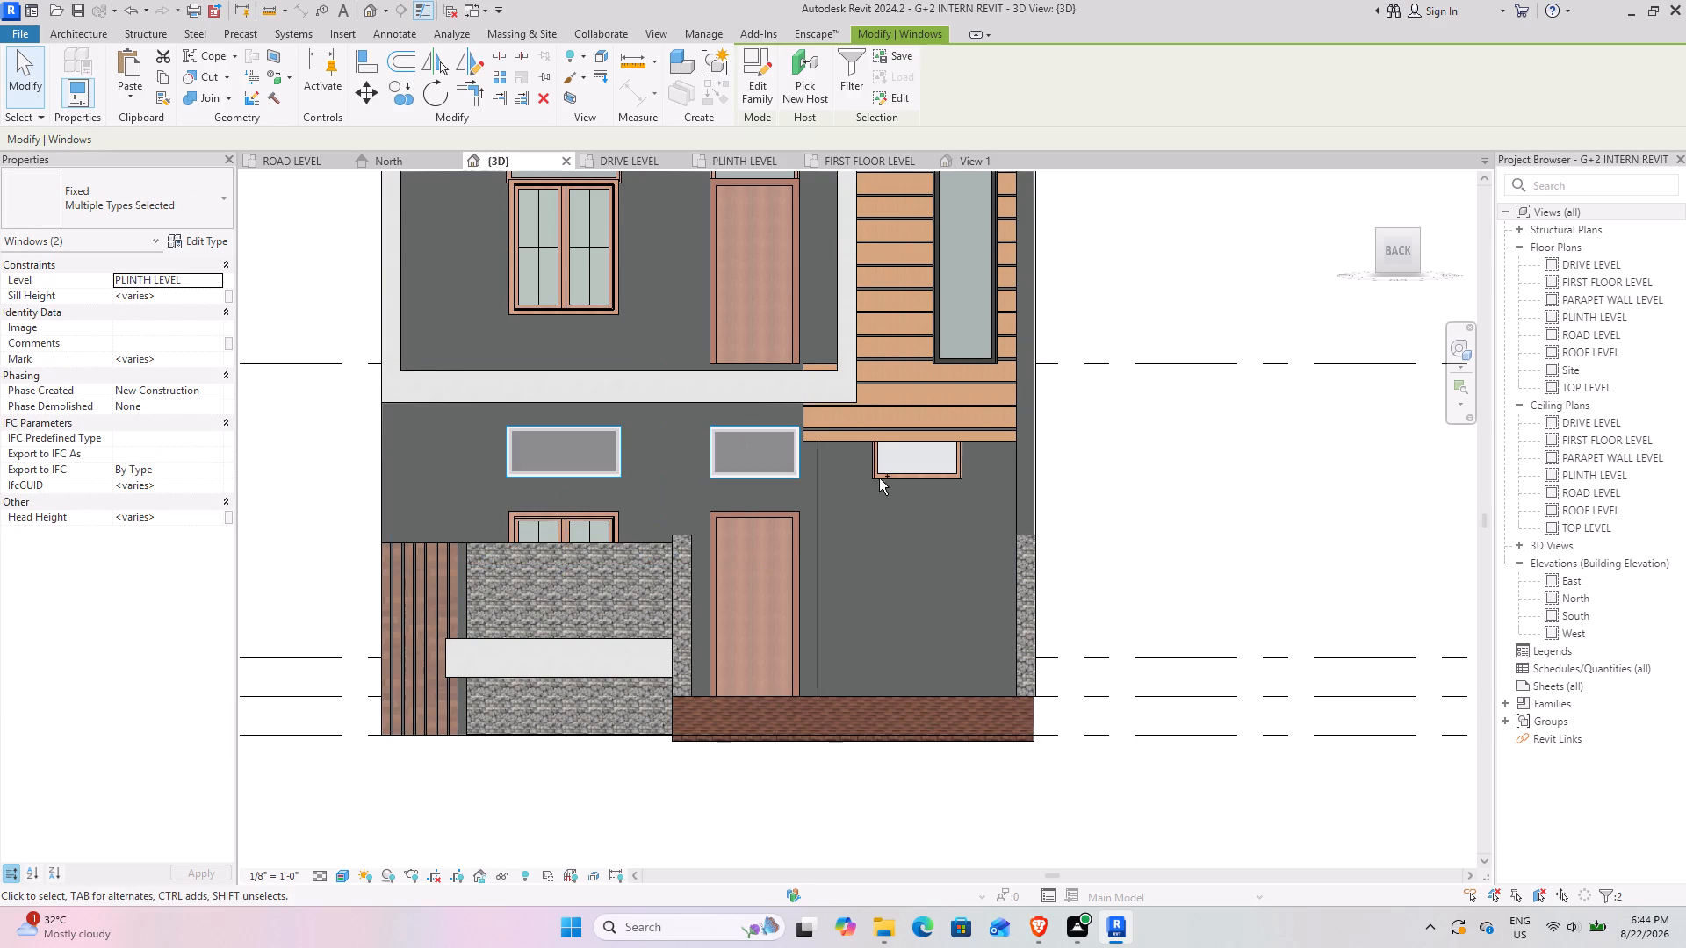
{"action": "left_click", "coordinate": [888, 476], "text": "ctrl"}
{"action": "left_click", "coordinate": [215, 284]}
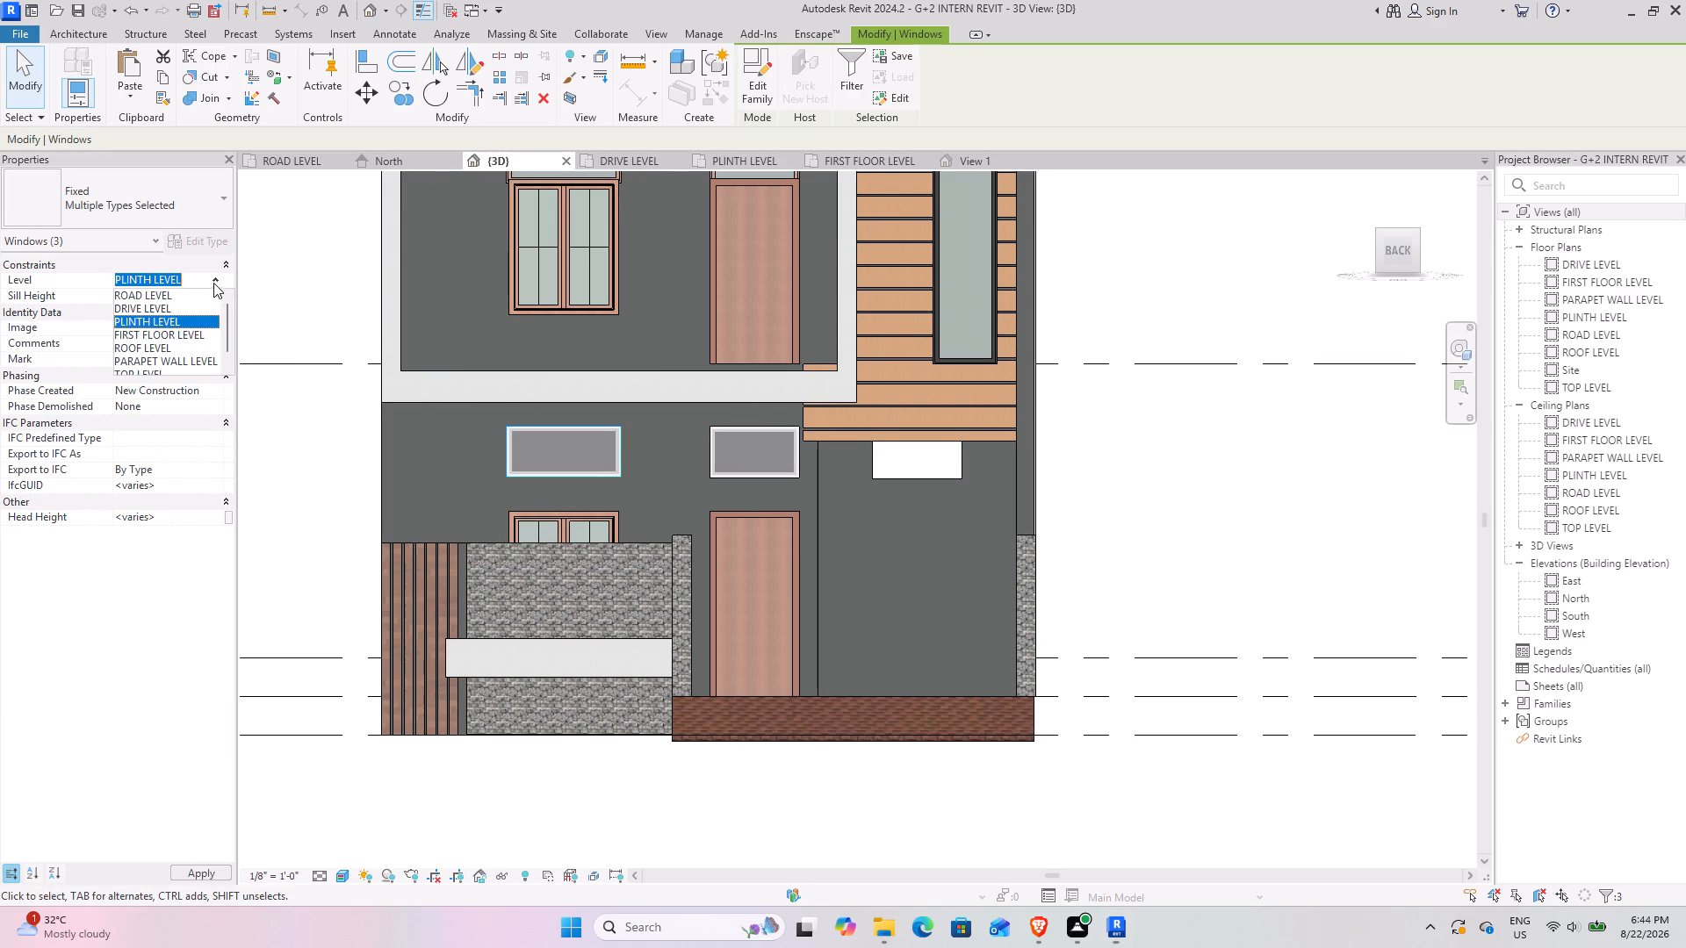
{"action": "left_click", "coordinate": [163, 311]}
{"action": "left_click", "coordinate": [940, 600]}
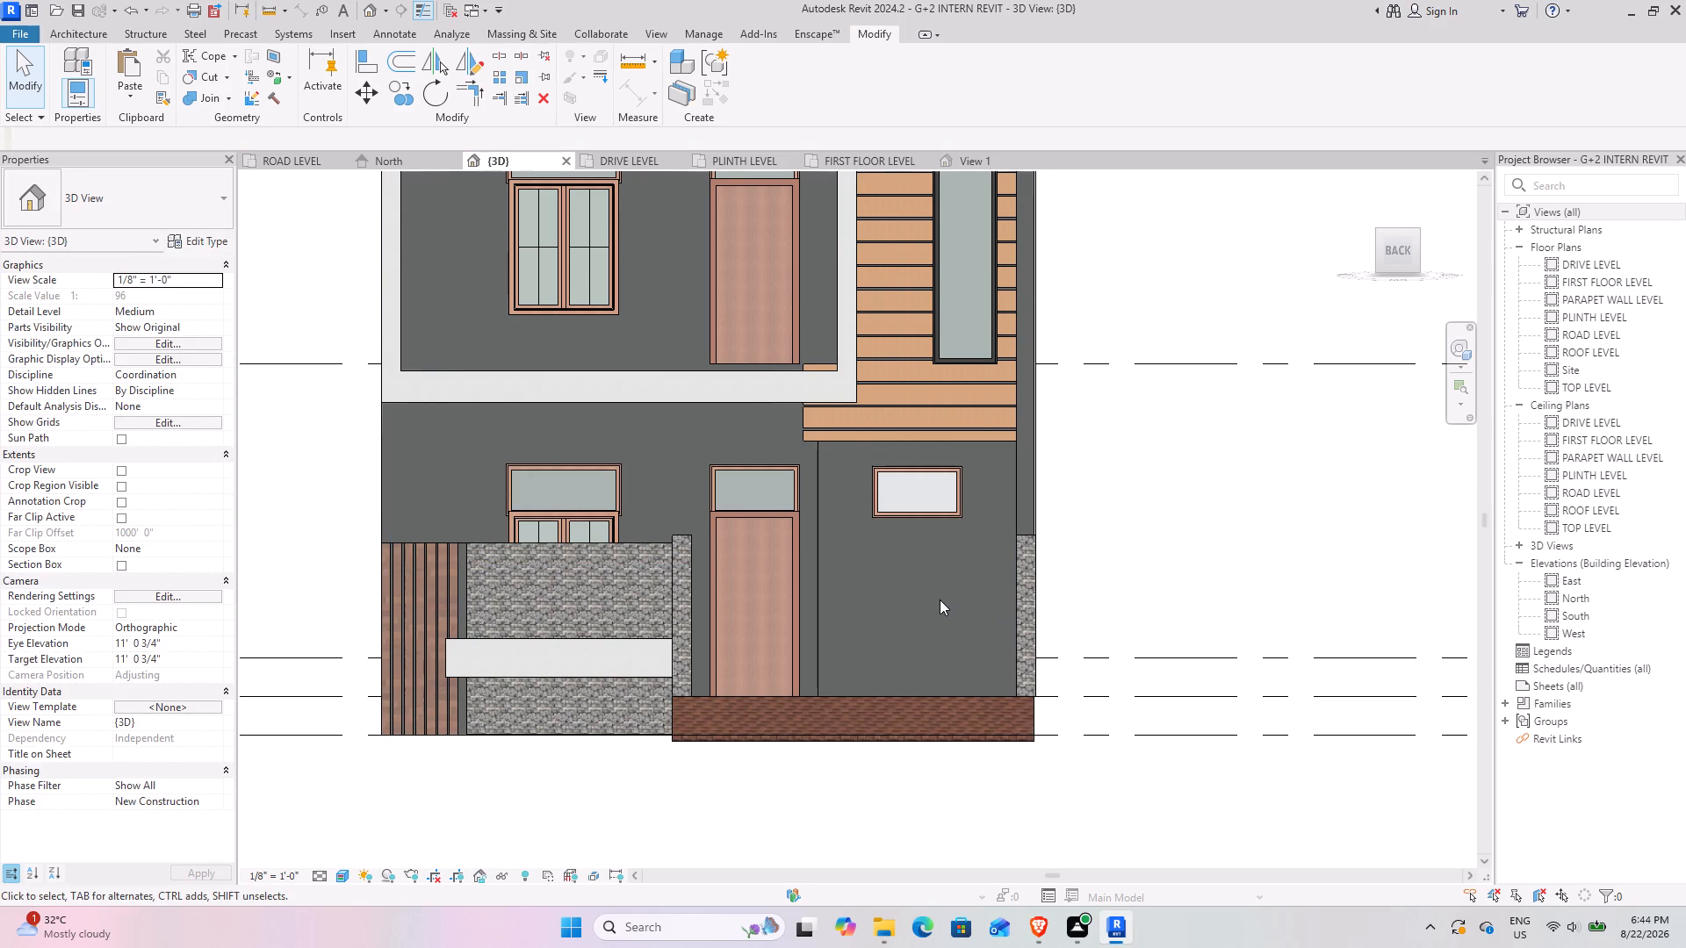
Examine the ground-floor door and windows, side passage, porch floor and entrance ramp in 3D from the front and sides.
{"action": "middle_click_drag", "start_coordinate": [842, 628], "coordinate": [850, 636], "text": "shift"}
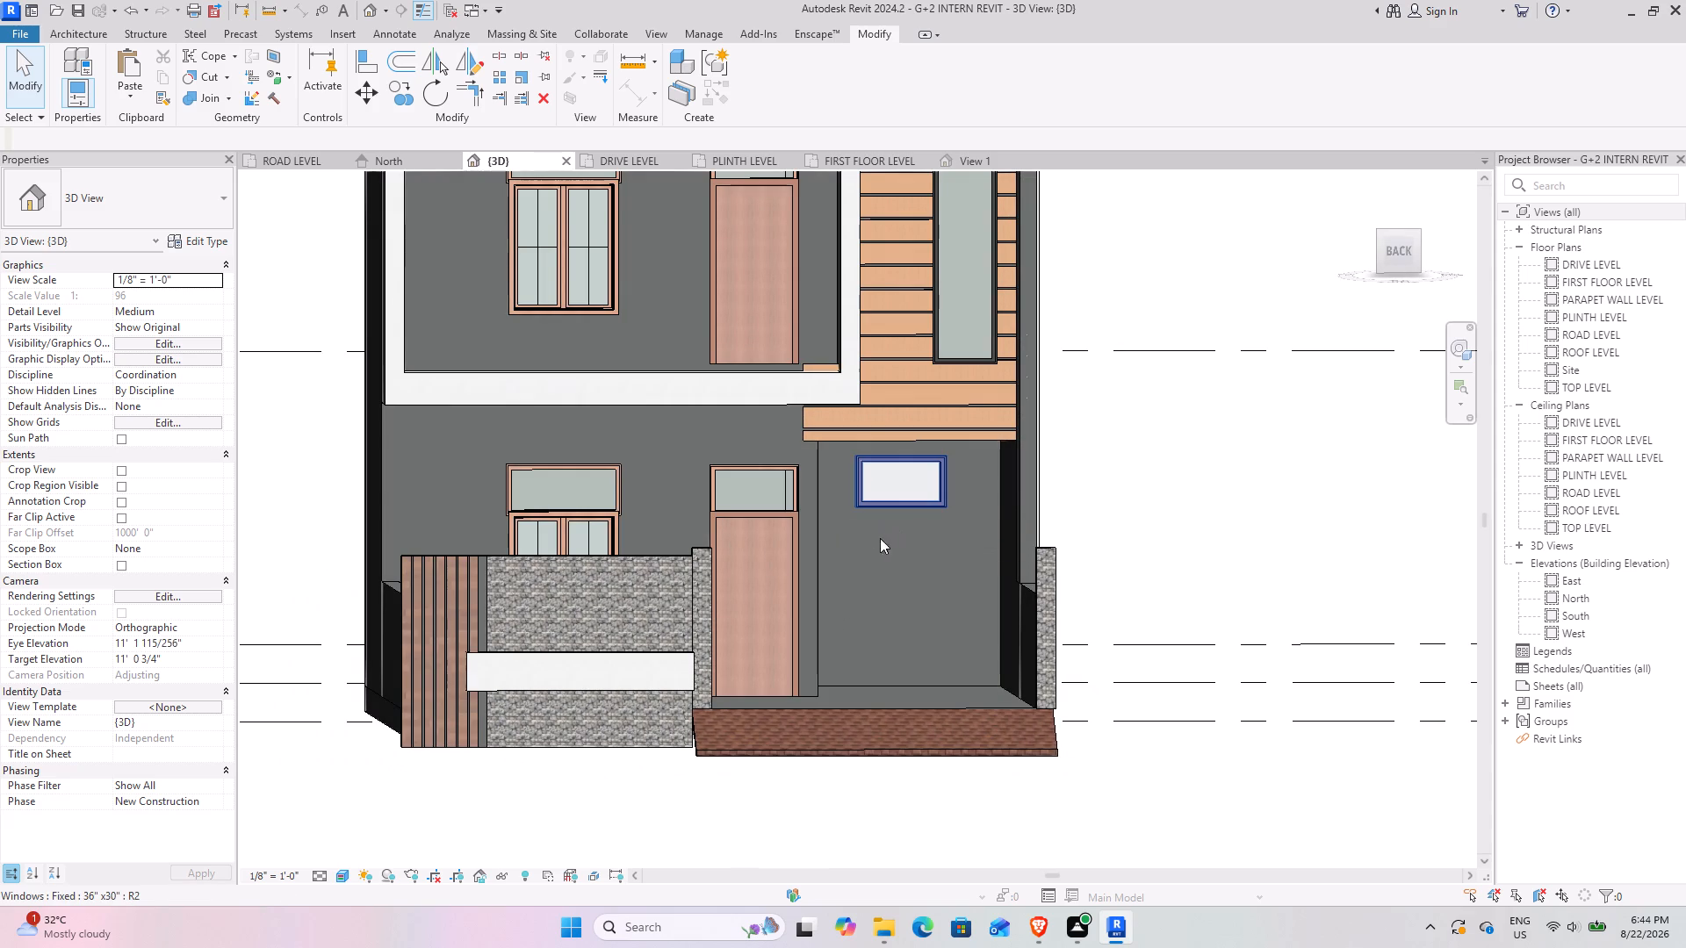
{"action": "middle_click_drag", "start_coordinate": [861, 659], "coordinate": [778, 729], "text": "shift"}
{"action": "middle_click_drag", "start_coordinate": [785, 730], "coordinate": [784, 729], "text": "shift"}
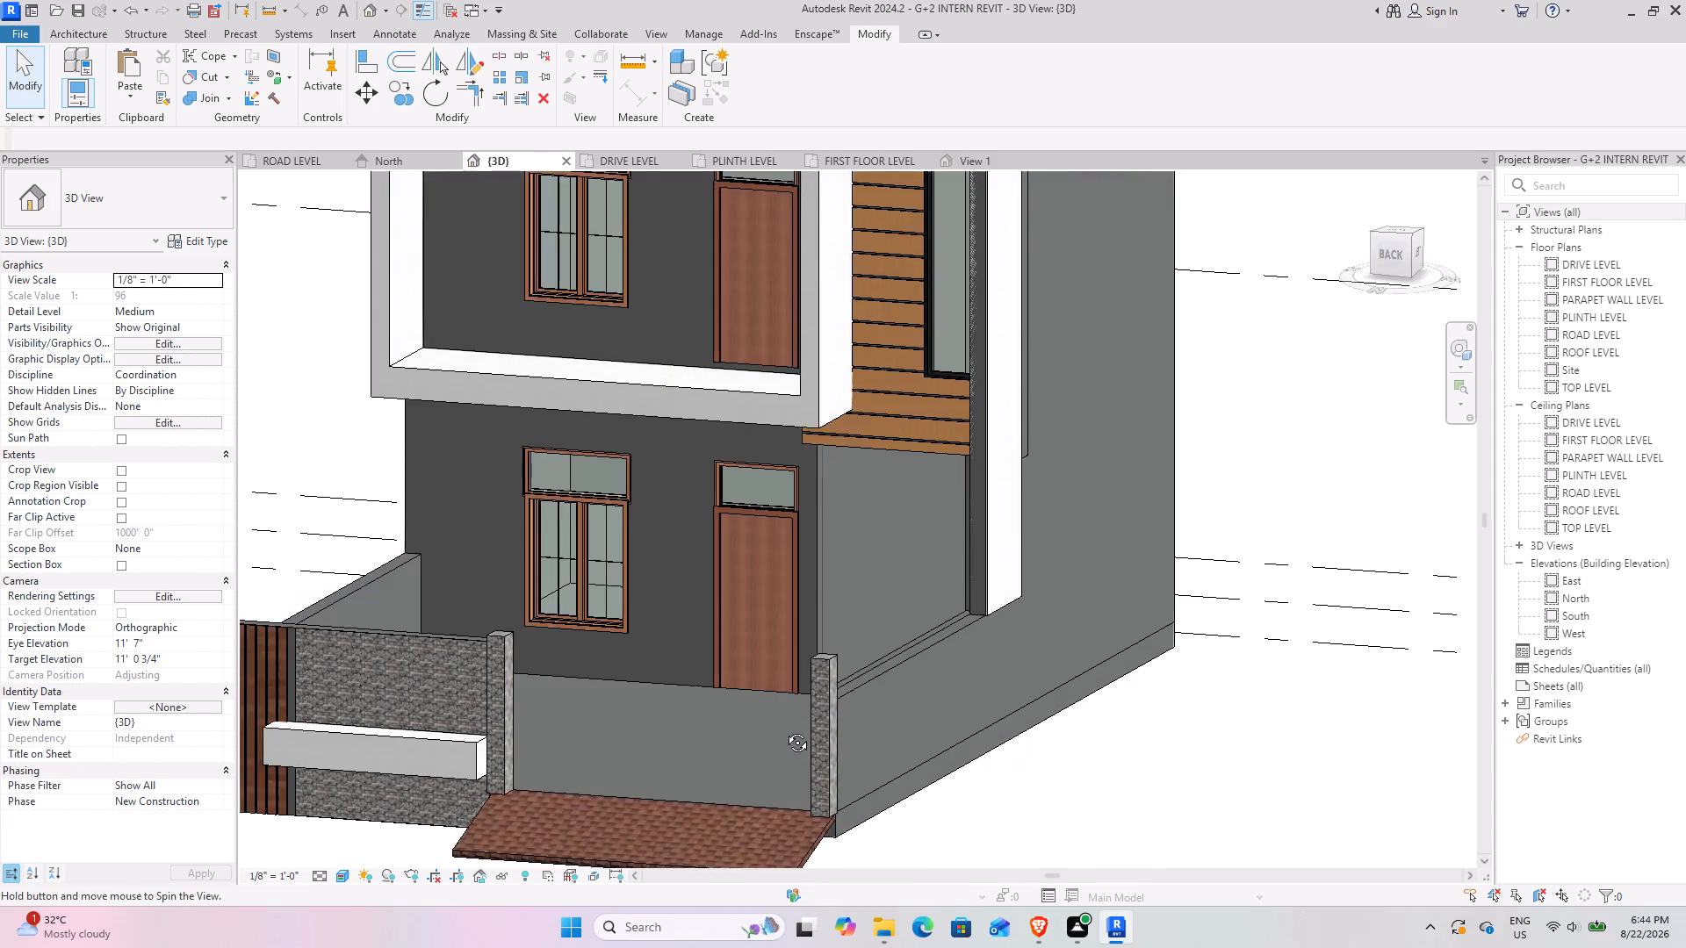
{"action": "middle_click_drag", "start_coordinate": [784, 729], "coordinate": [839, 714], "text": "shift"}
{"action": "middle_click_drag", "start_coordinate": [869, 671], "coordinate": [931, 578]}
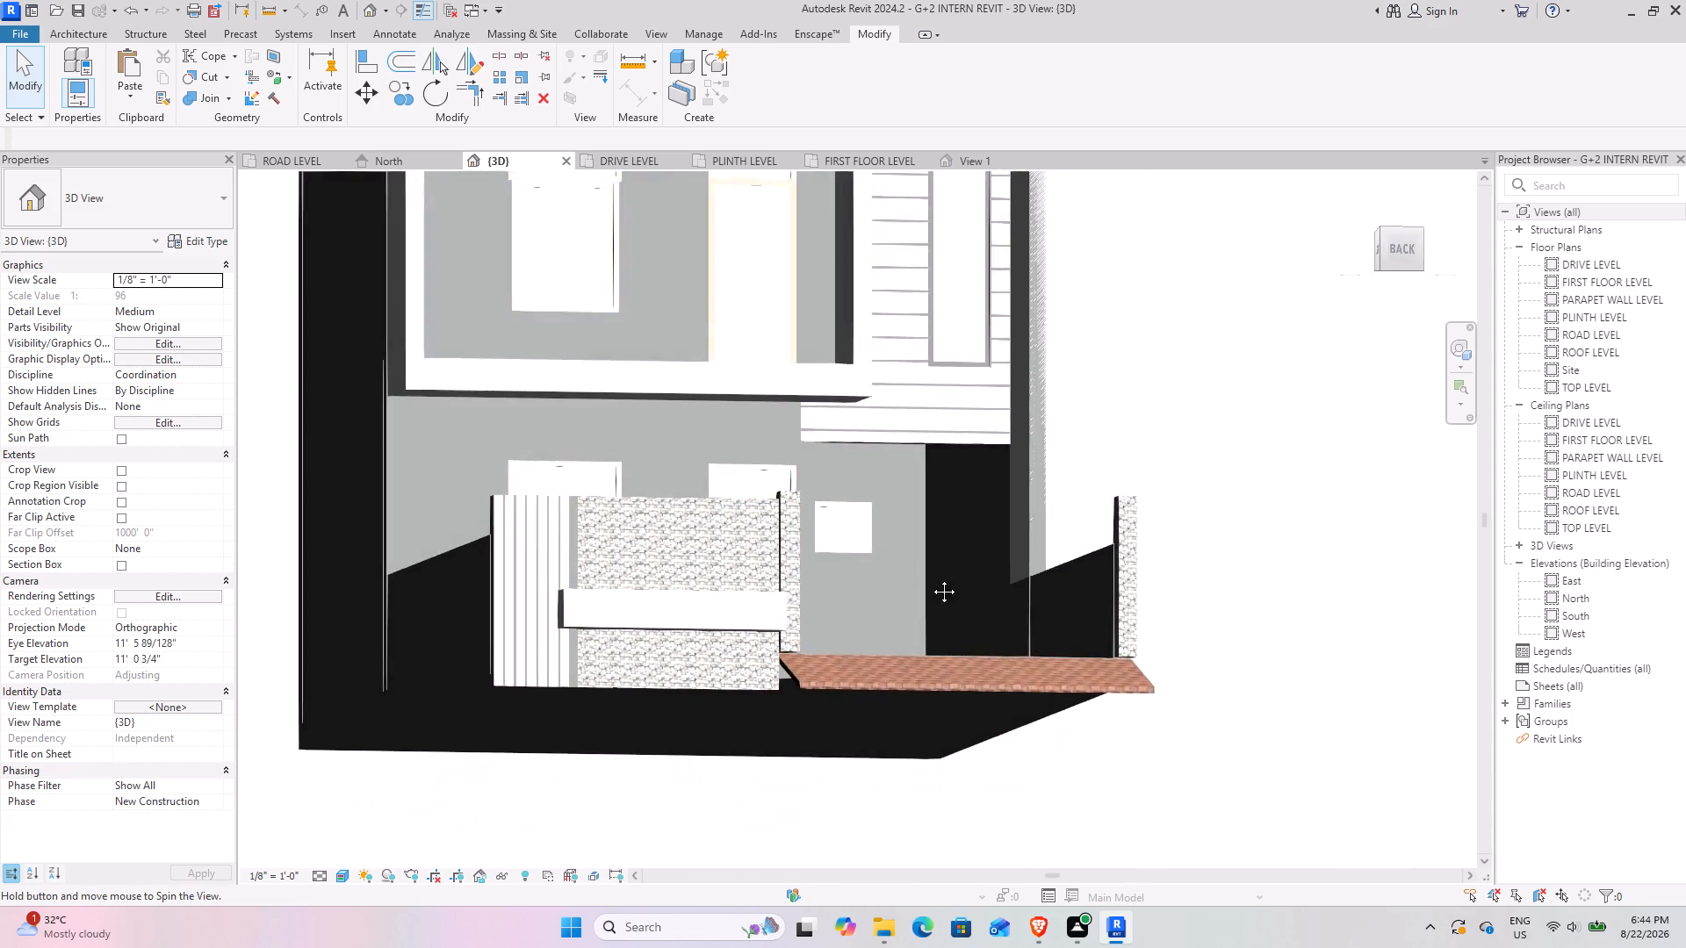
{"action": "middle_click_drag", "start_coordinate": [931, 578], "coordinate": [929, 578]}
{"action": "middle_click_drag", "start_coordinate": [924, 585], "coordinate": [1044, 643], "text": "shift"}
{"action": "middle_click_drag", "start_coordinate": [1086, 658], "coordinate": [773, 709], "text": "shift"}
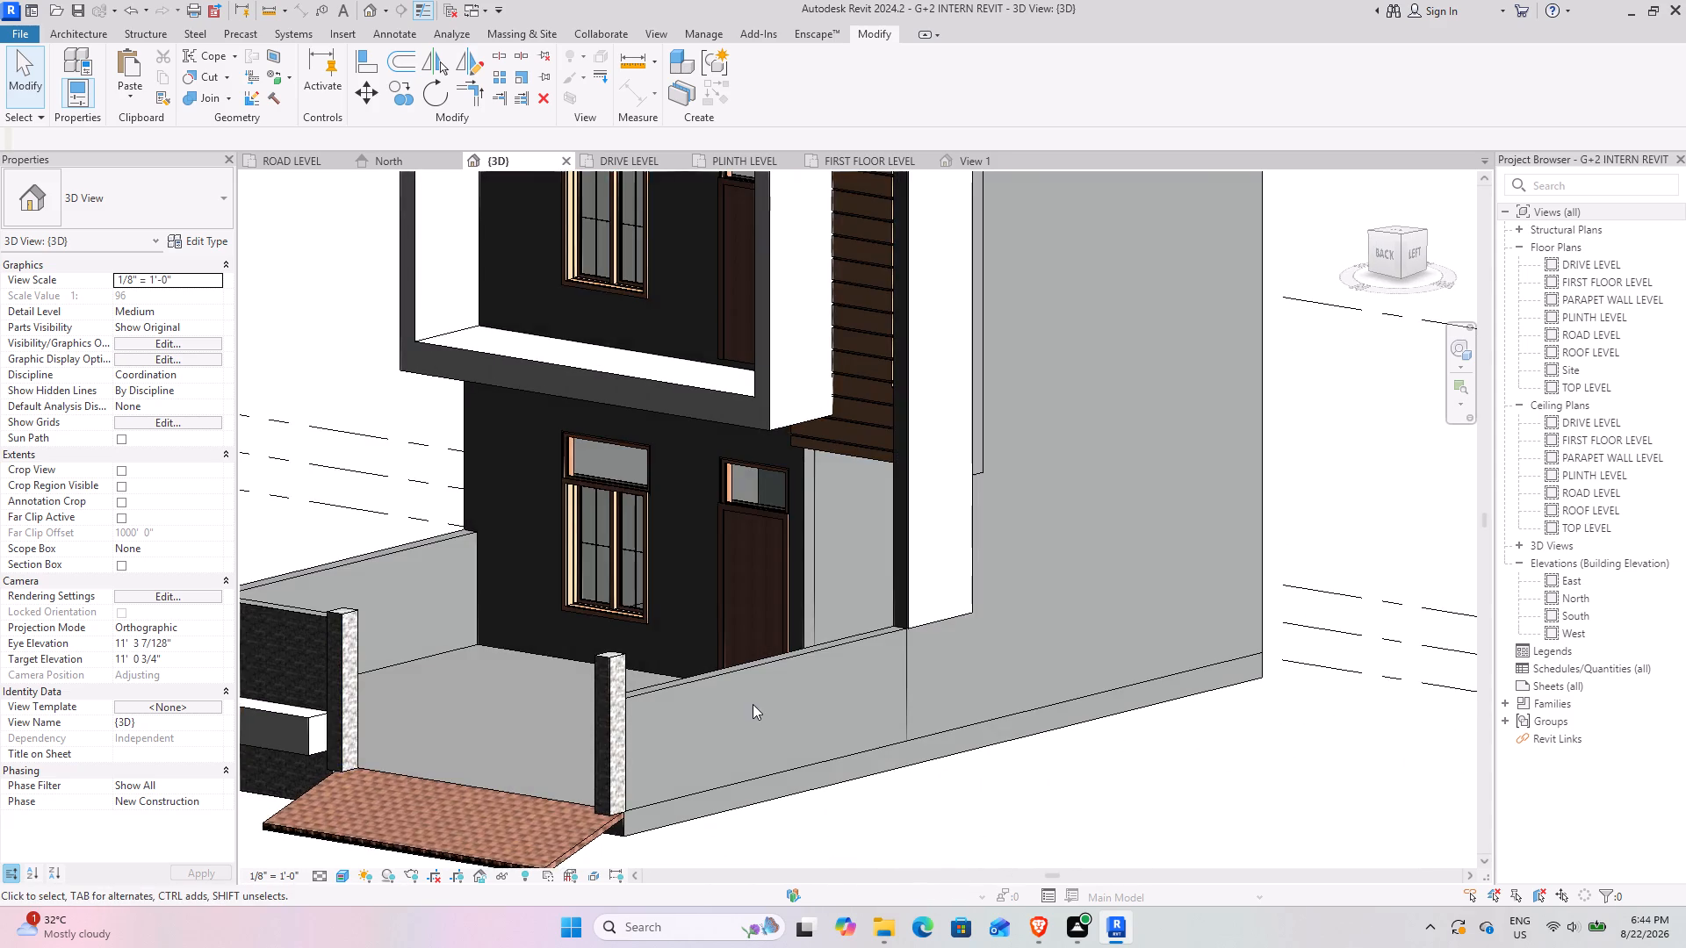
{"action": "scroll", "coordinate": [753, 701], "scroll_direction": "down", "scroll_amount": 2}
{"action": "middle_click_drag", "start_coordinate": [706, 698], "coordinate": [856, 676], "text": "shift"}
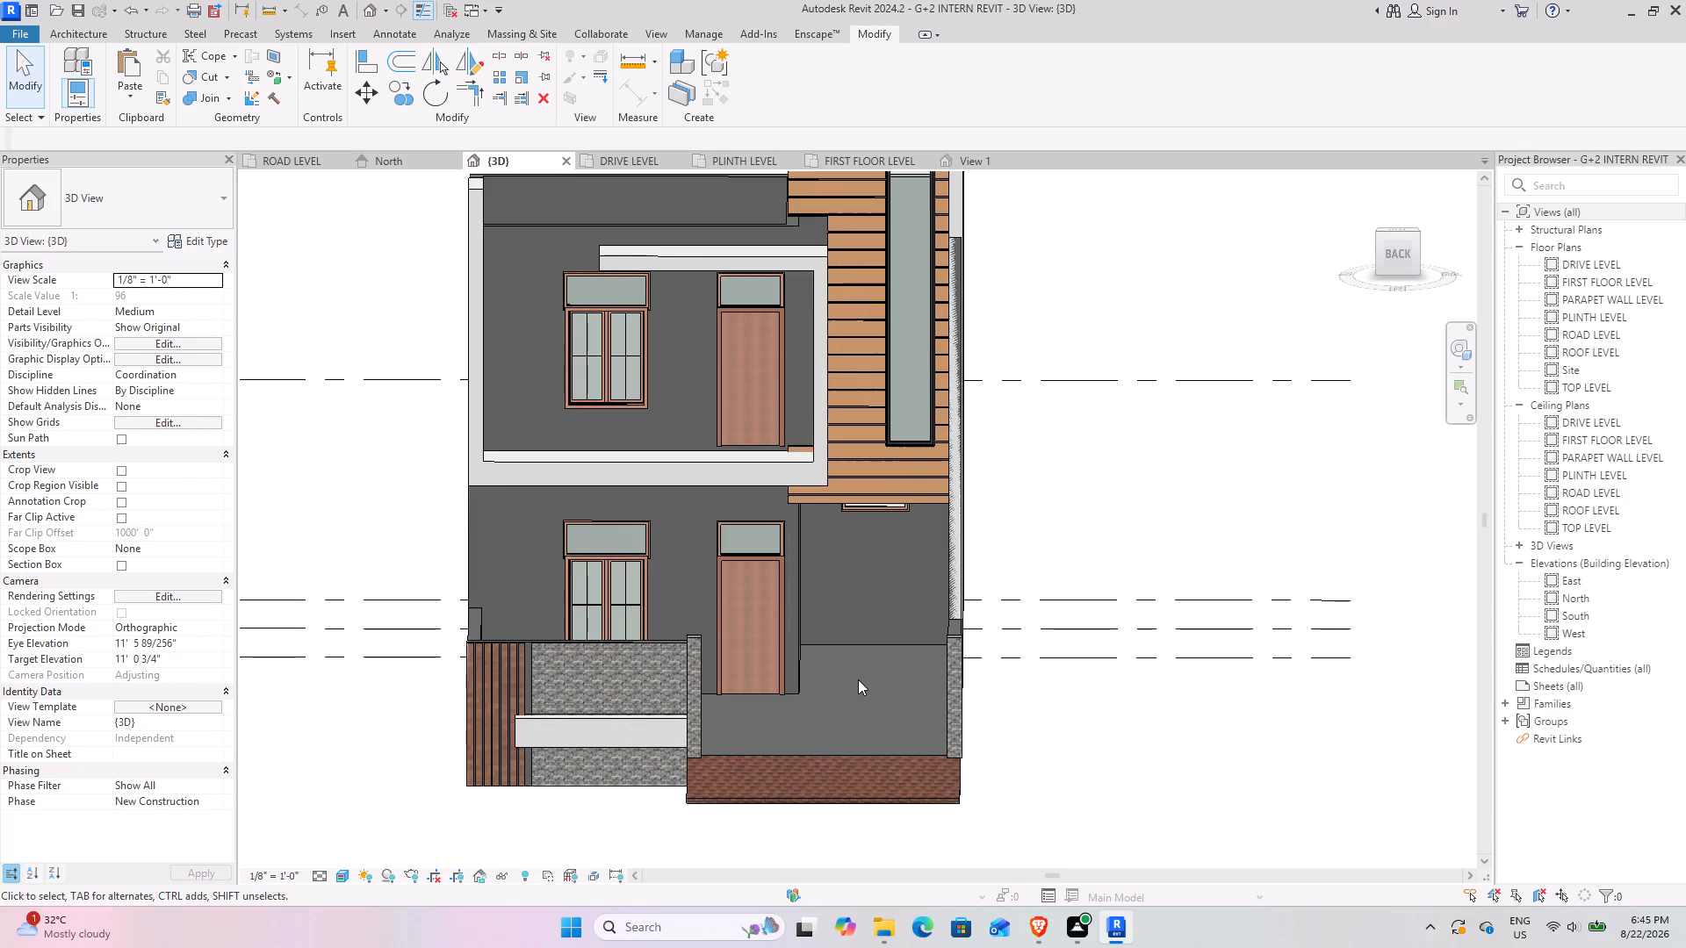
{"action": "middle_click", "coordinate": [832, 720], "text": "shift"}
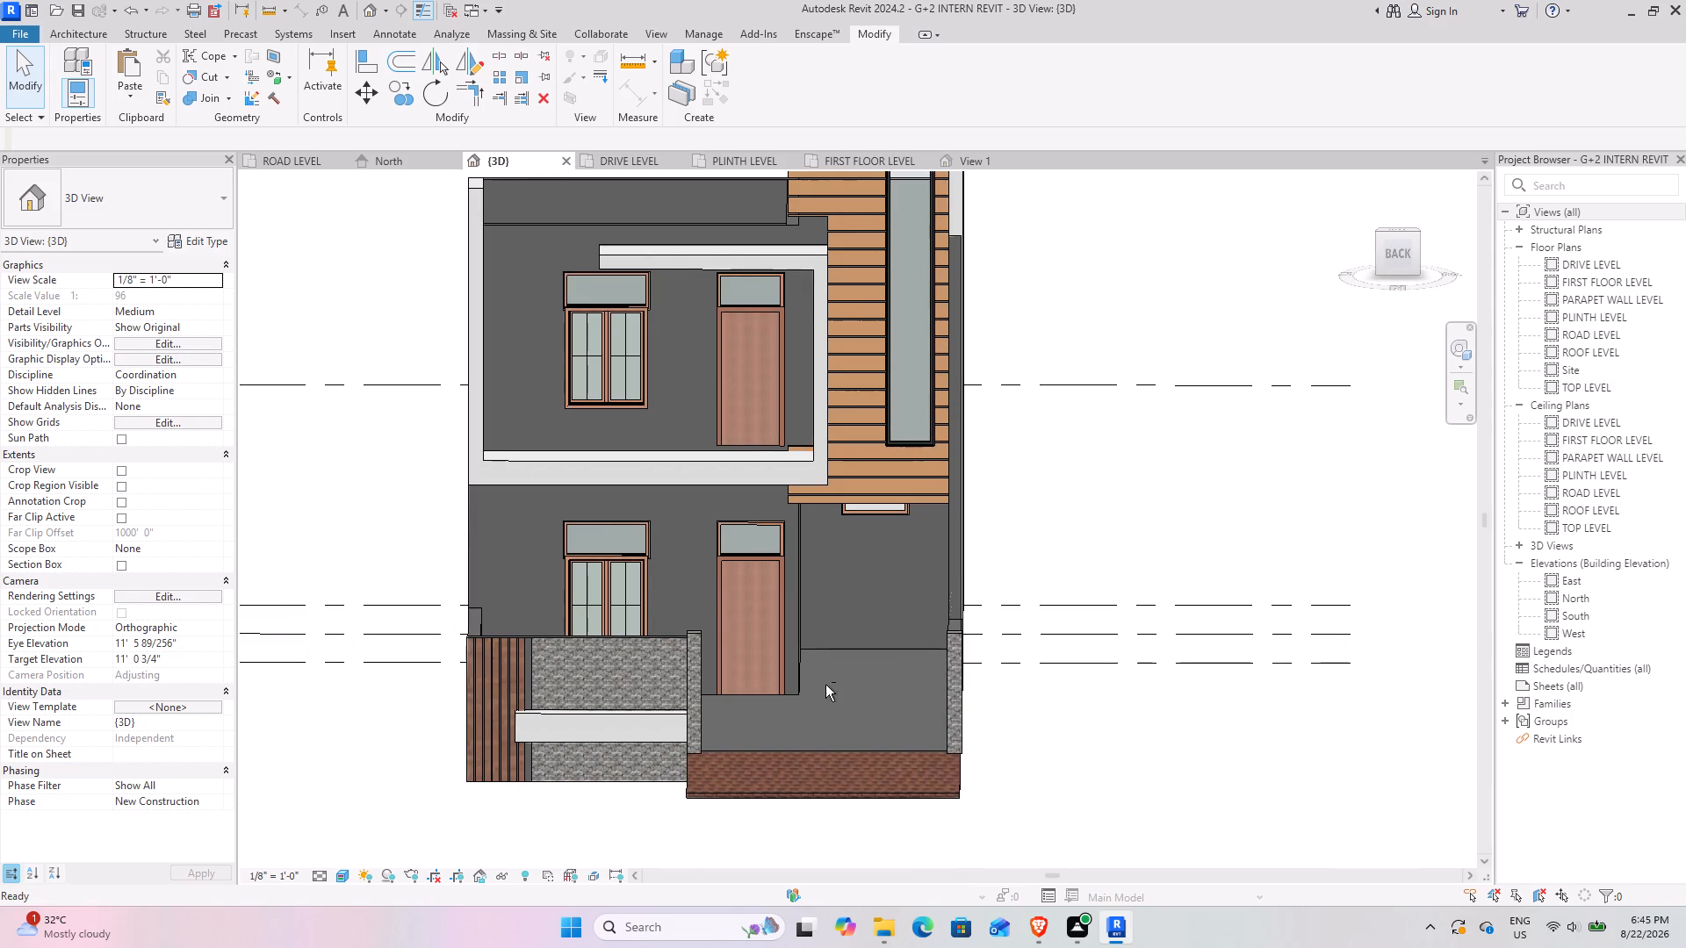
{"action": "middle_click_drag", "start_coordinate": [788, 669], "coordinate": [767, 722], "text": "shift"}
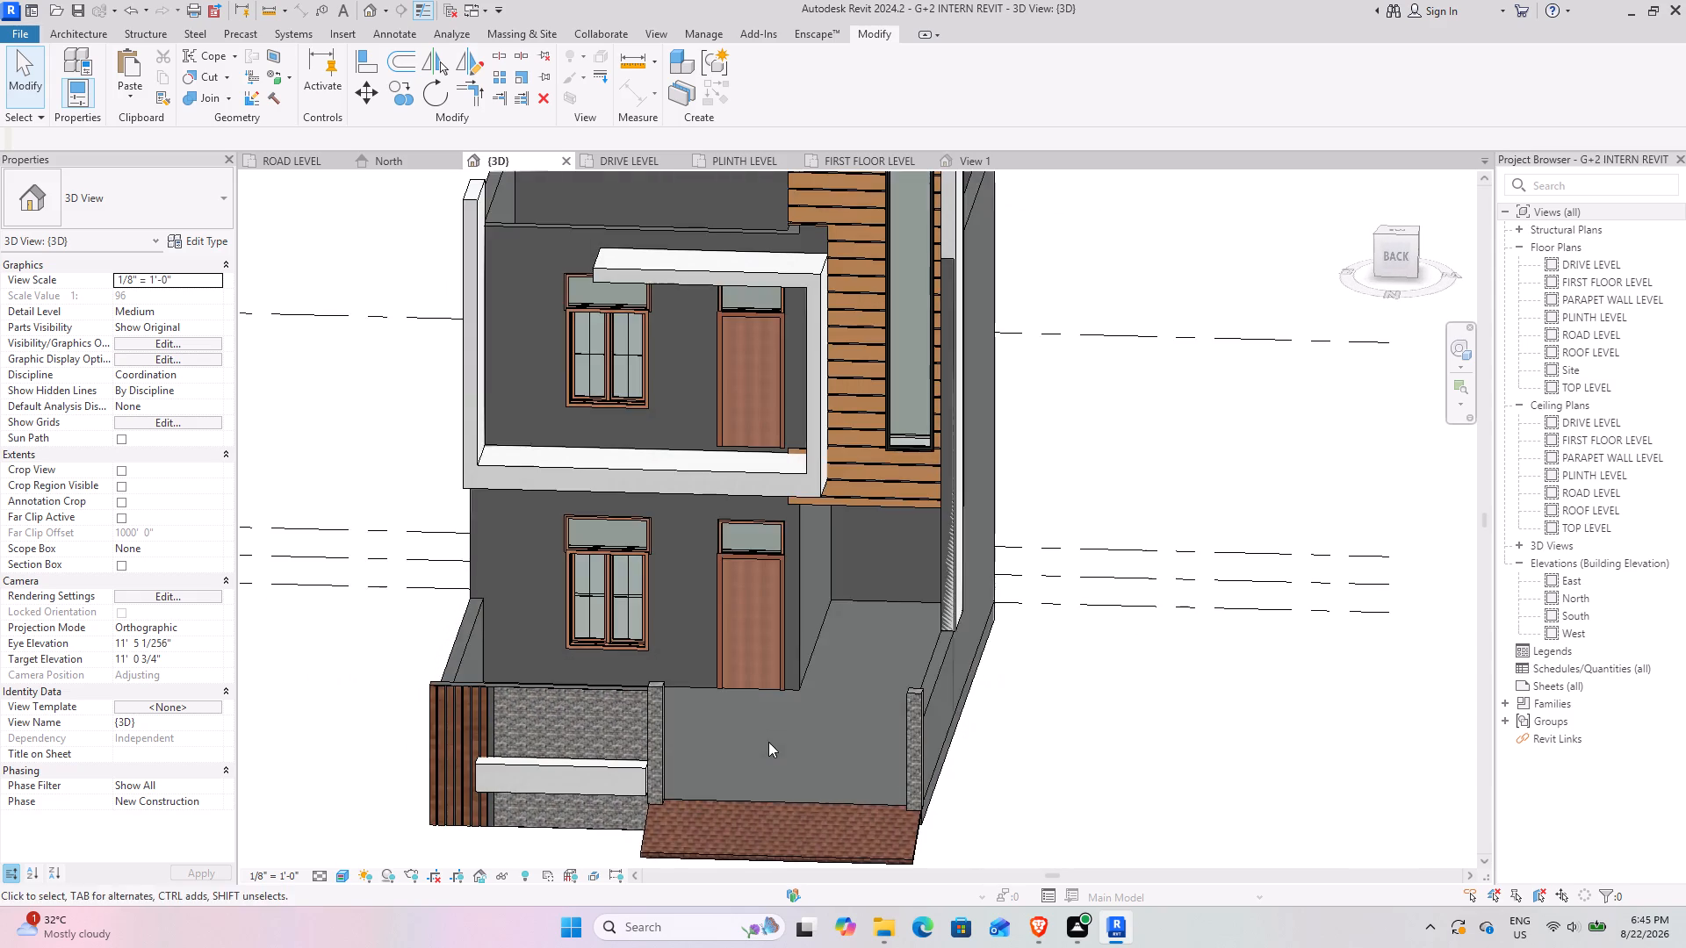
{"action": "middle_click_drag", "start_coordinate": [772, 741], "coordinate": [763, 611]}
{"action": "scroll", "coordinate": [769, 521], "scroll_direction": "up", "scroll_amount": 4}
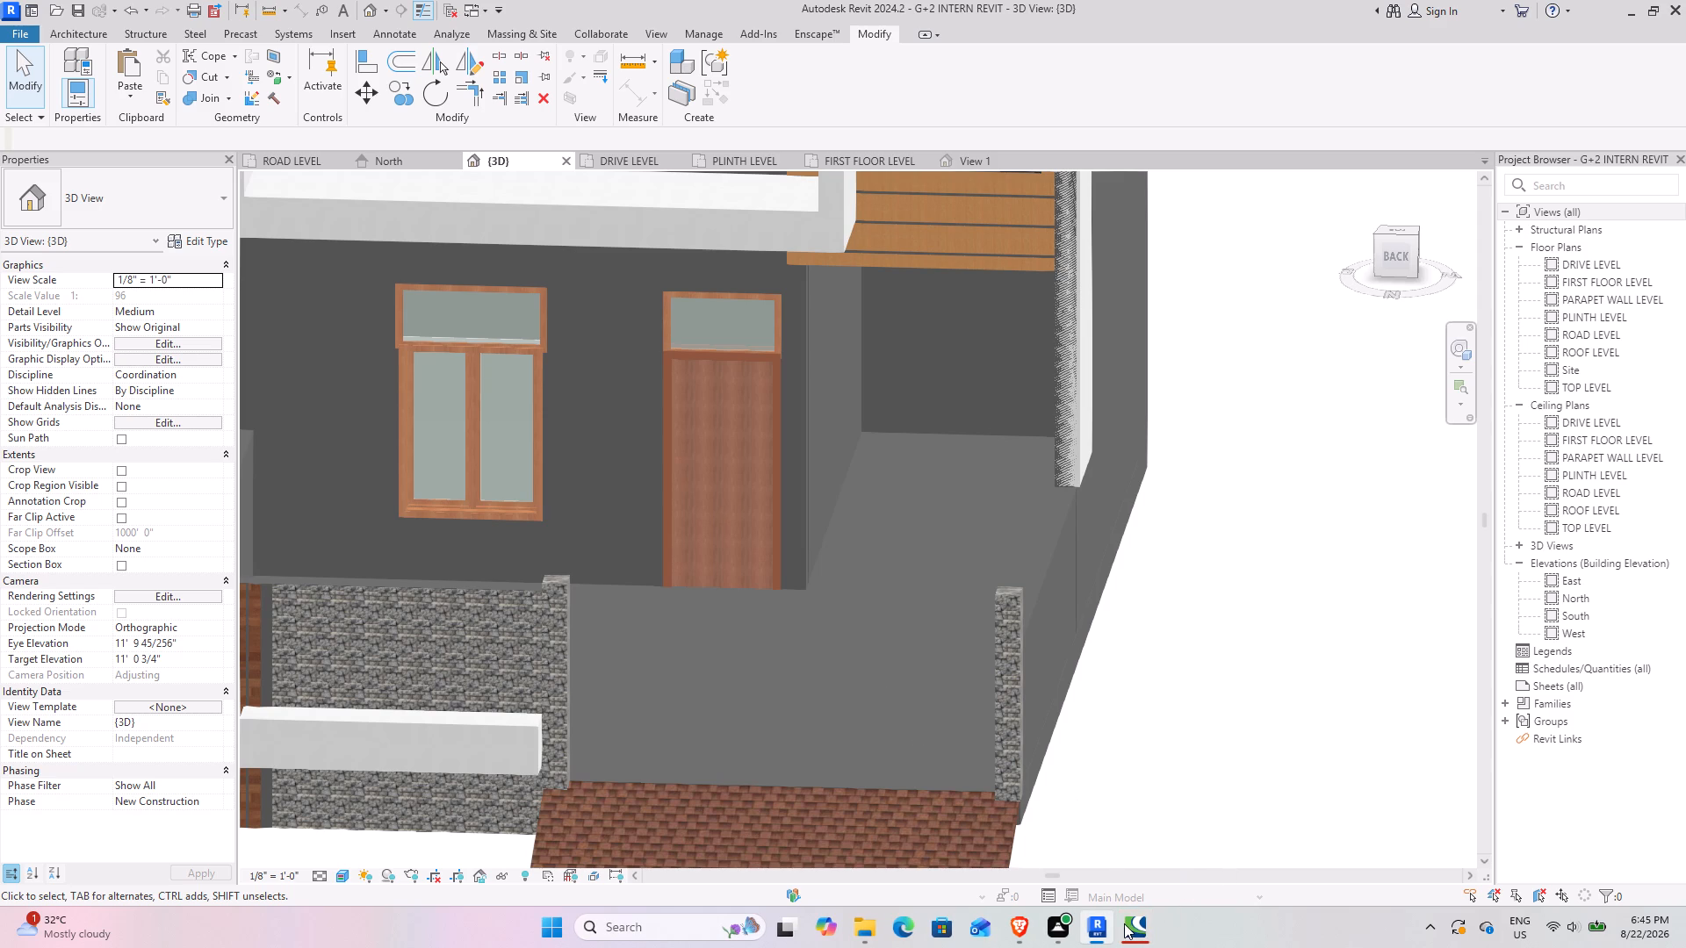
{"action": "left_click", "coordinate": [1155, 769]}
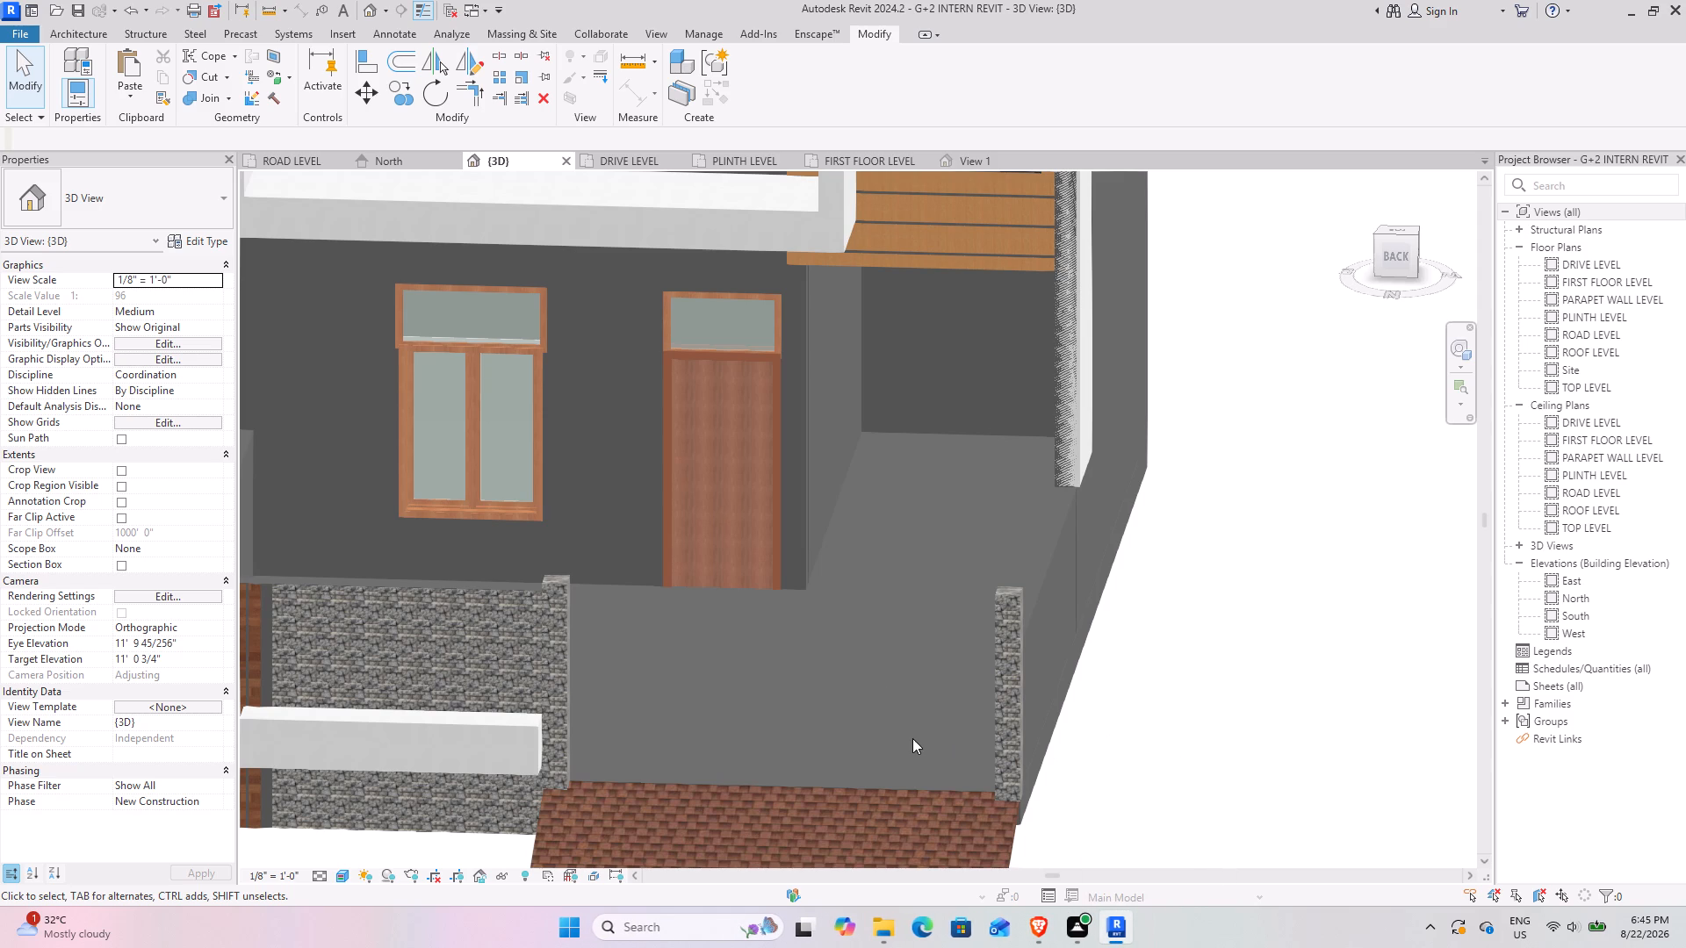
{"action": "middle_click_drag", "start_coordinate": [822, 717], "coordinate": [893, 658], "text": "shift"}
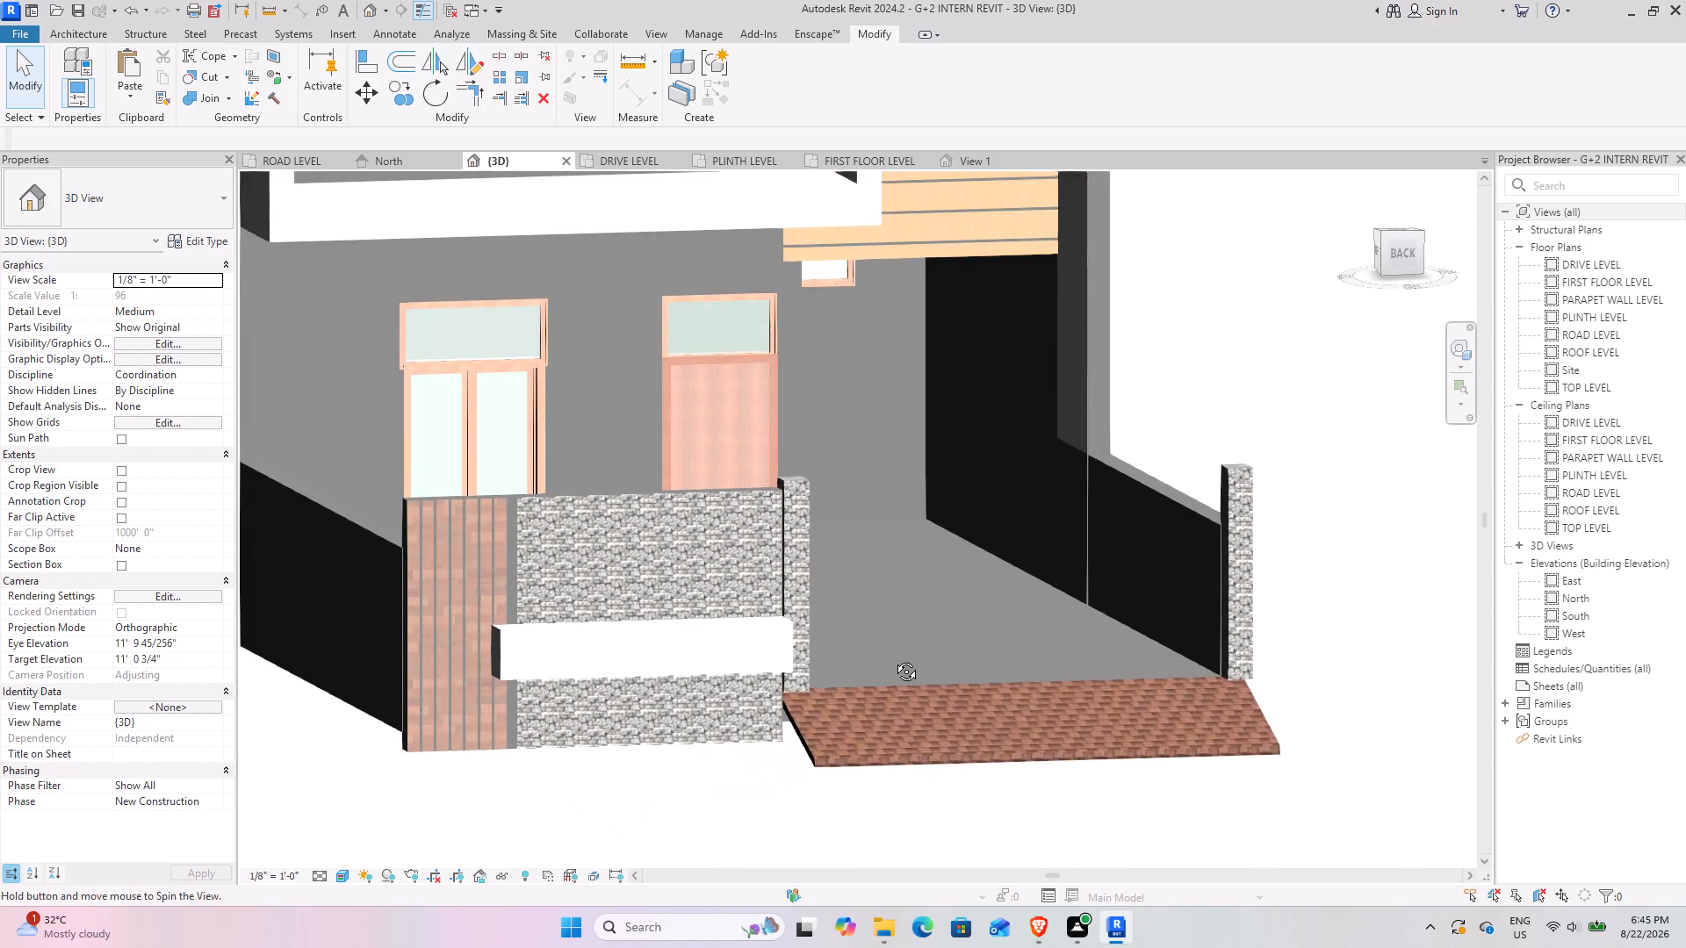
{"action": "middle_click_drag", "start_coordinate": [893, 658], "coordinate": [882, 678], "text": "shift"}
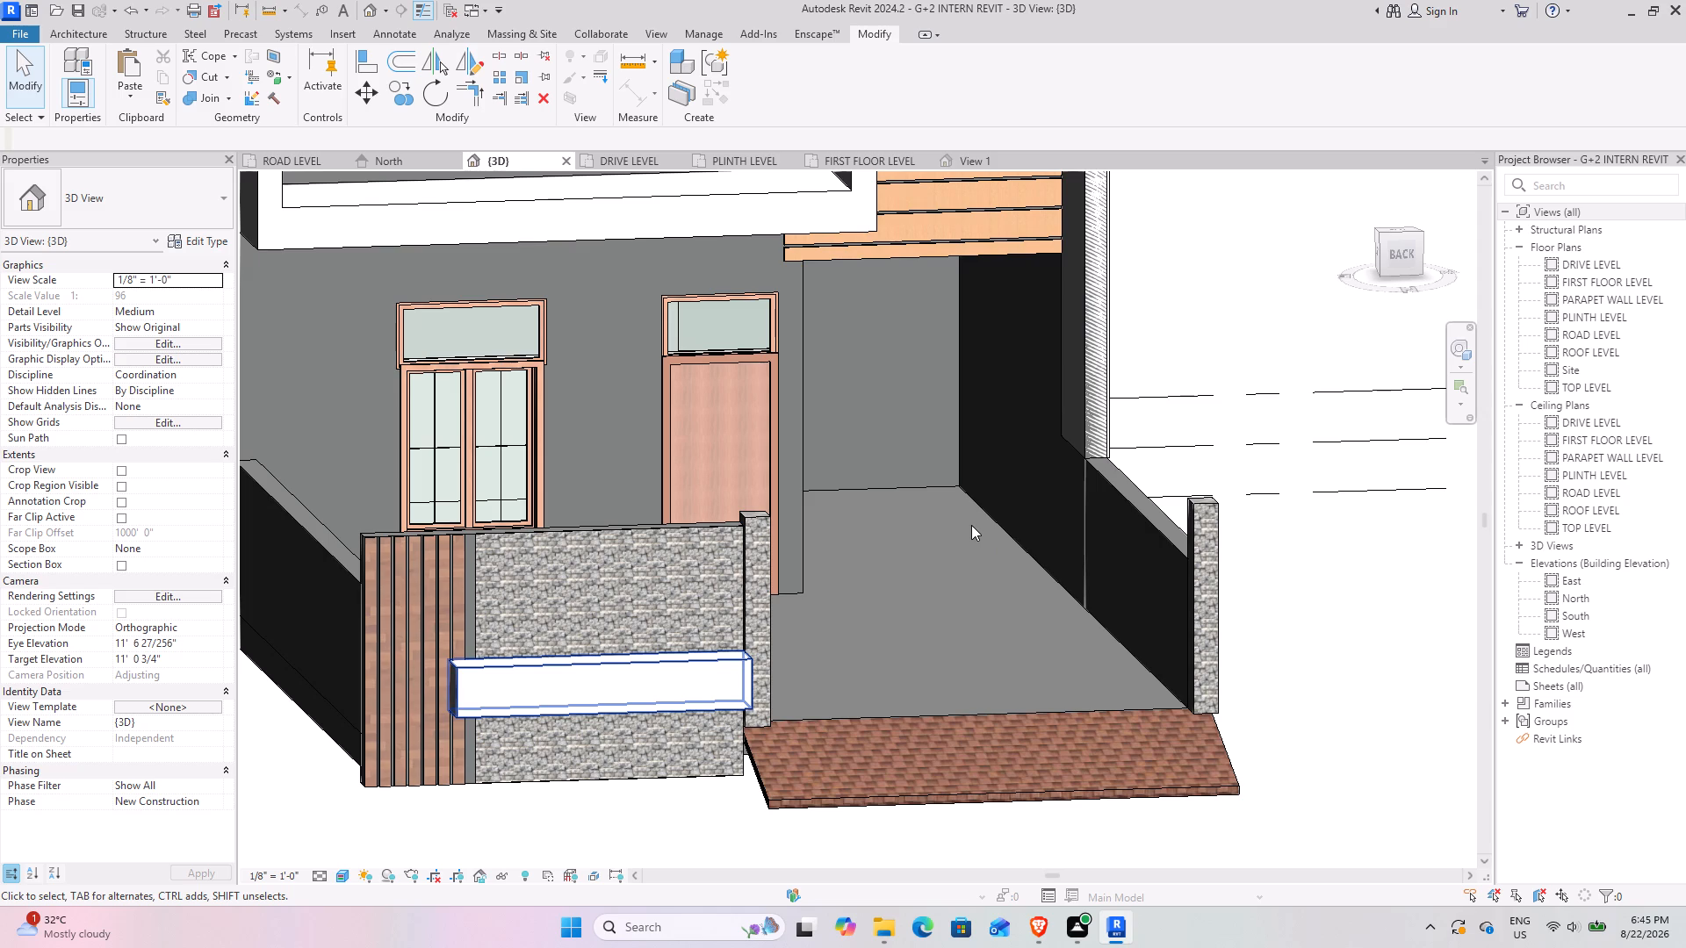
Examine the whole house in 3D, checking both storeys, the facade frame and the compound together from either side.
{"action": "scroll", "coordinate": [970, 525], "scroll_direction": "down", "scroll_amount": 2}
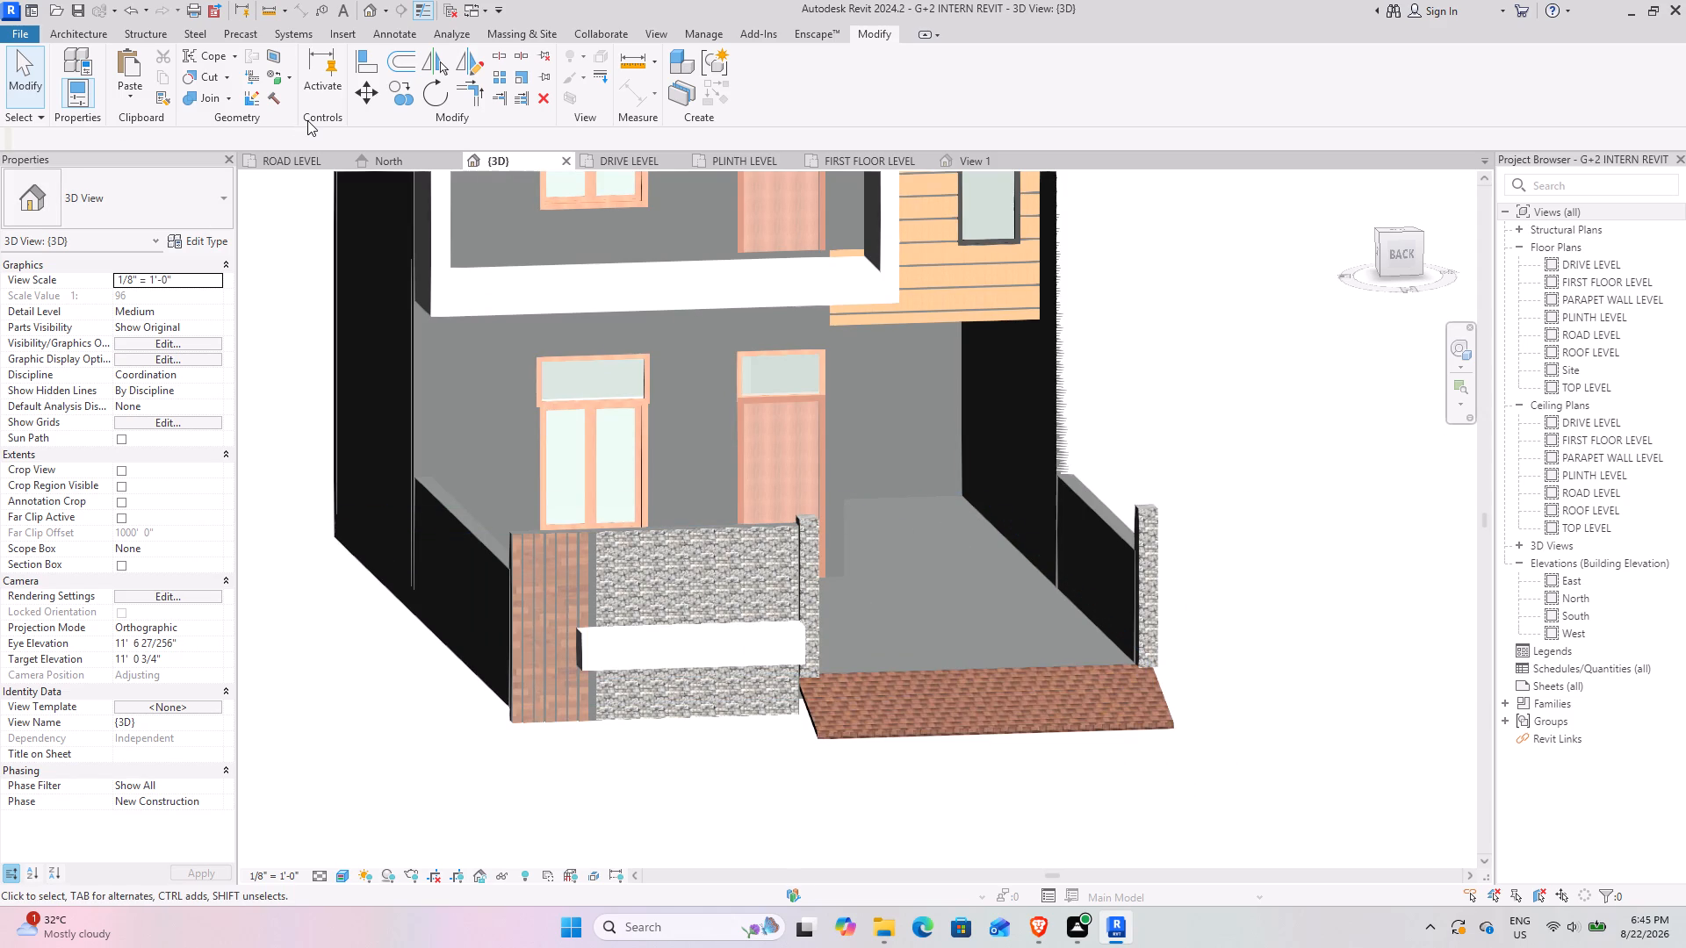
{"action": "scroll", "coordinate": [329, 111], "scroll_direction": "down", "scroll_amount": 3}
{"action": "scroll", "coordinate": [581, 266], "scroll_direction": "down", "scroll_amount": 4}
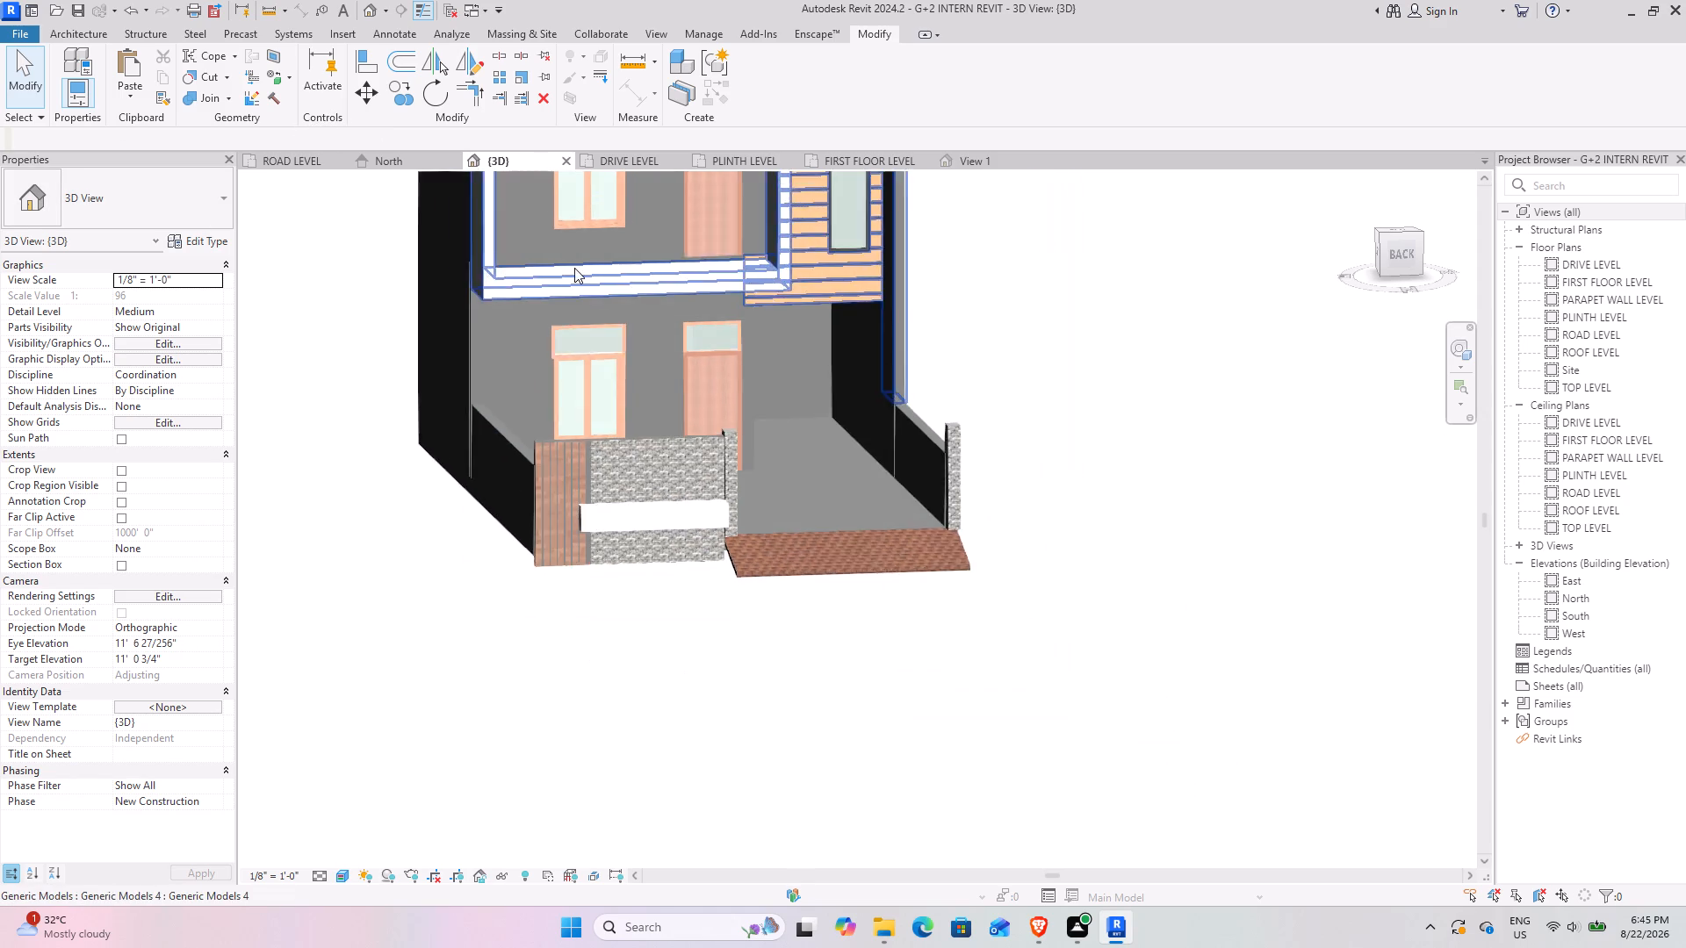
{"action": "scroll", "coordinate": [574, 268], "scroll_direction": "down", "scroll_amount": 3}
{"action": "middle_click_drag", "start_coordinate": [722, 291], "coordinate": [614, 438]}
{"action": "middle_click_drag", "start_coordinate": [507, 430], "coordinate": [506, 426], "text": "shift"}
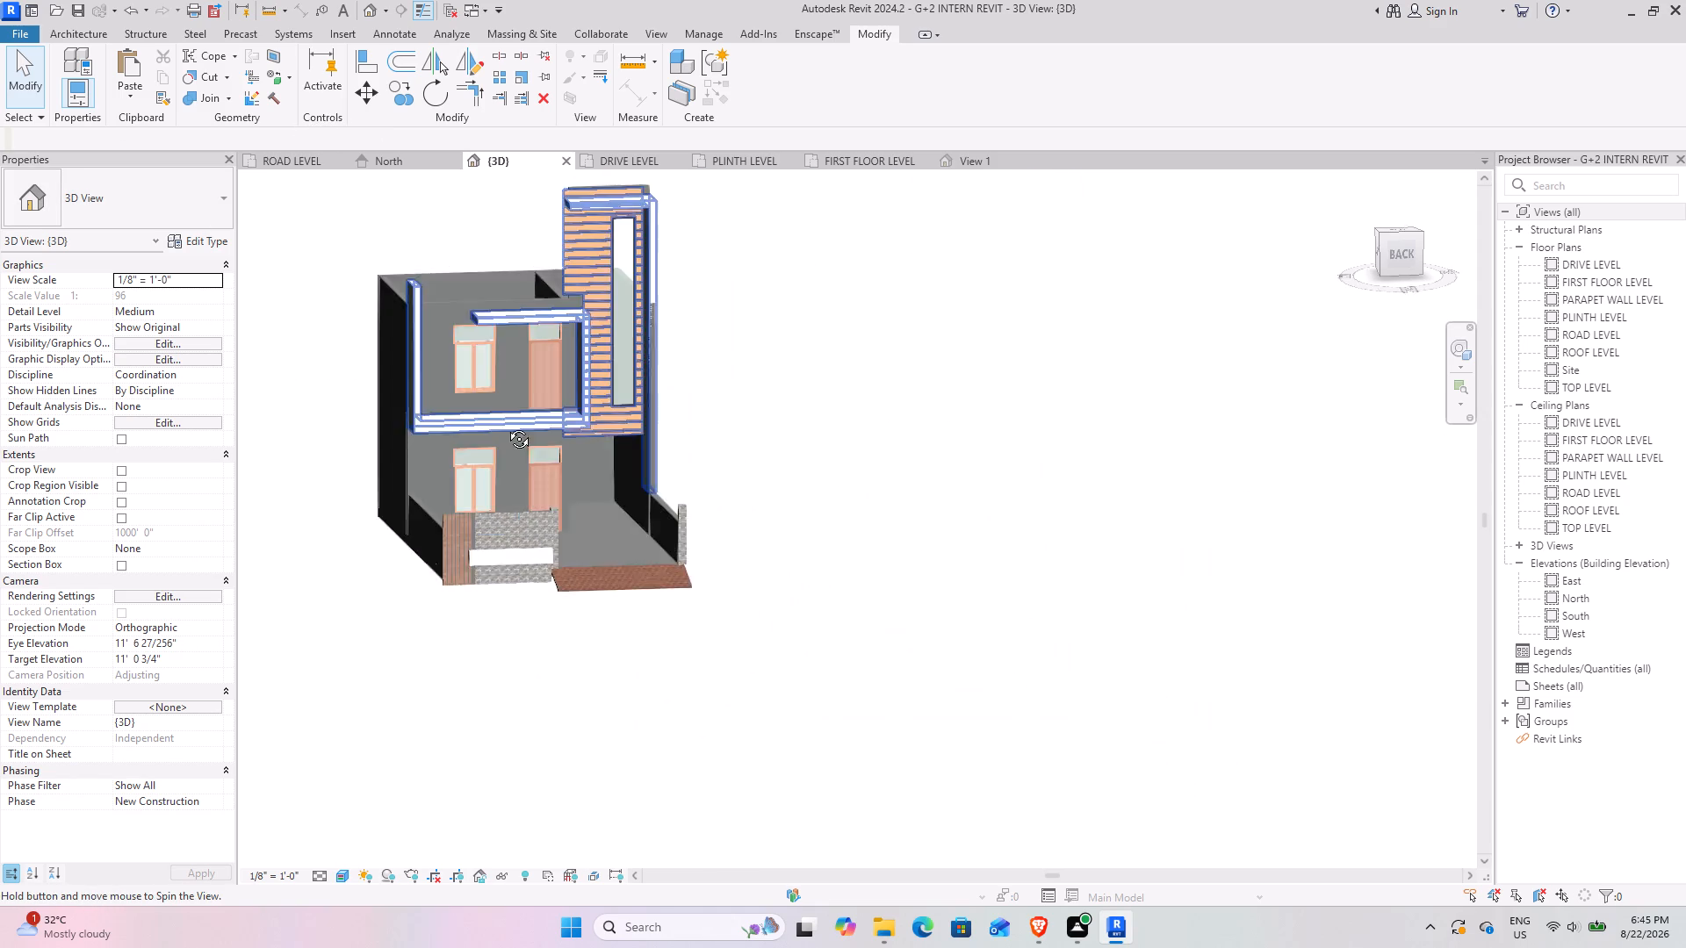
{"action": "middle_click_drag", "start_coordinate": [506, 426], "coordinate": [506, 405], "text": "shift"}
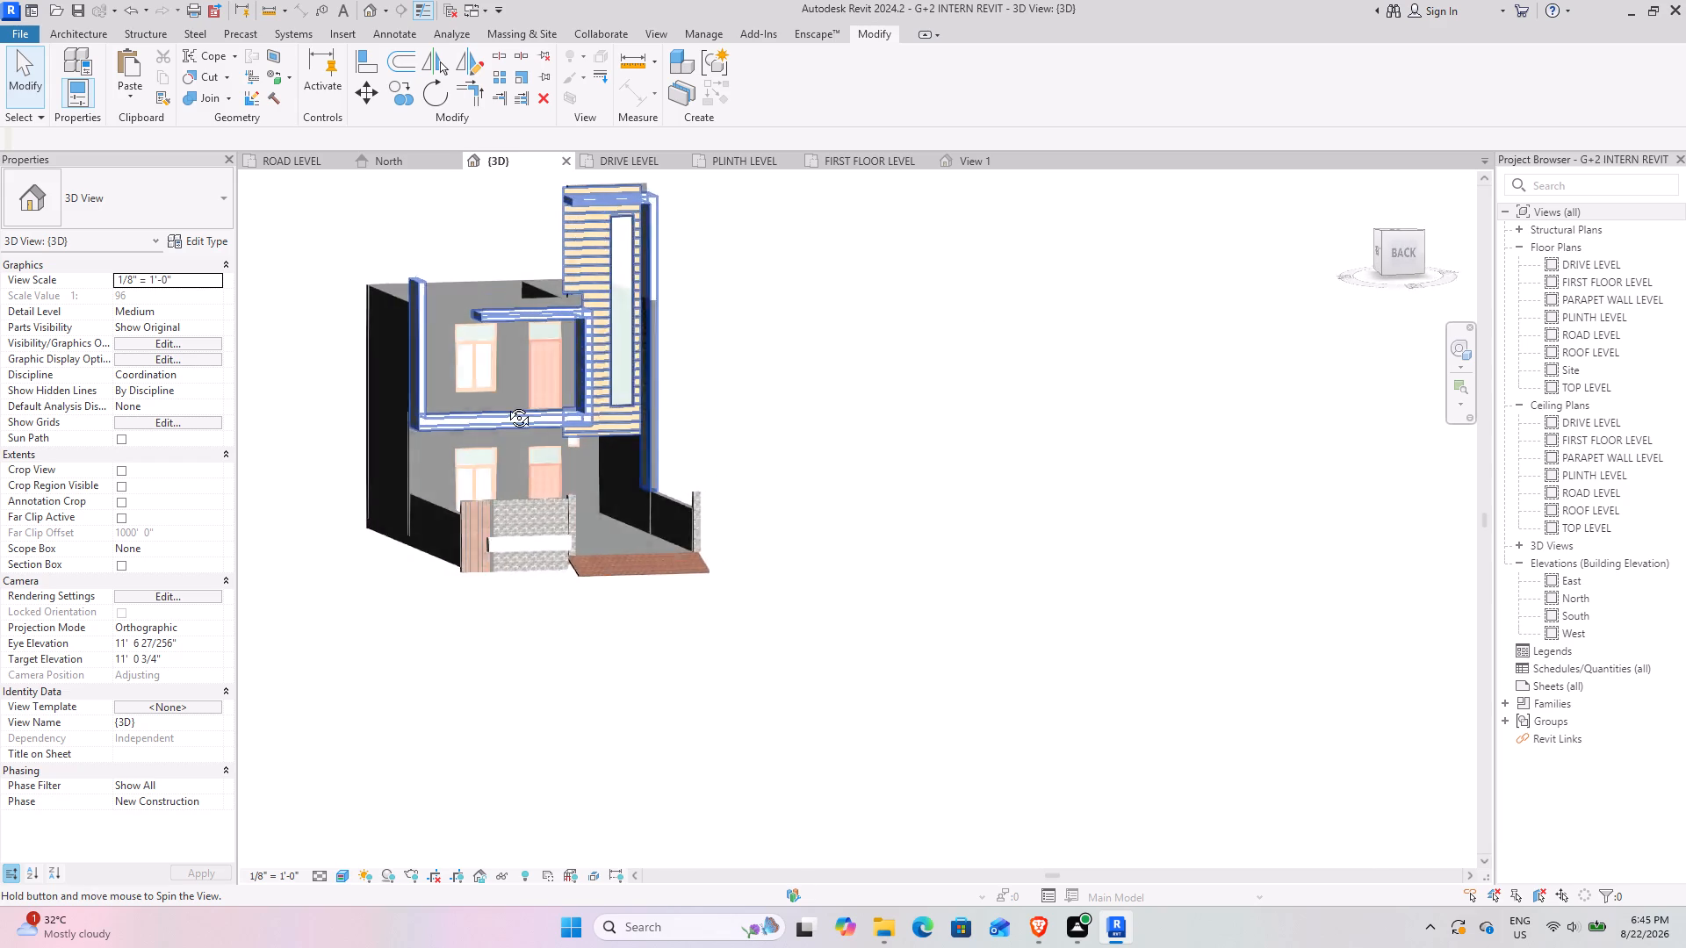
{"action": "middle_click_drag", "start_coordinate": [506, 405], "coordinate": [386, 430], "text": "shift"}
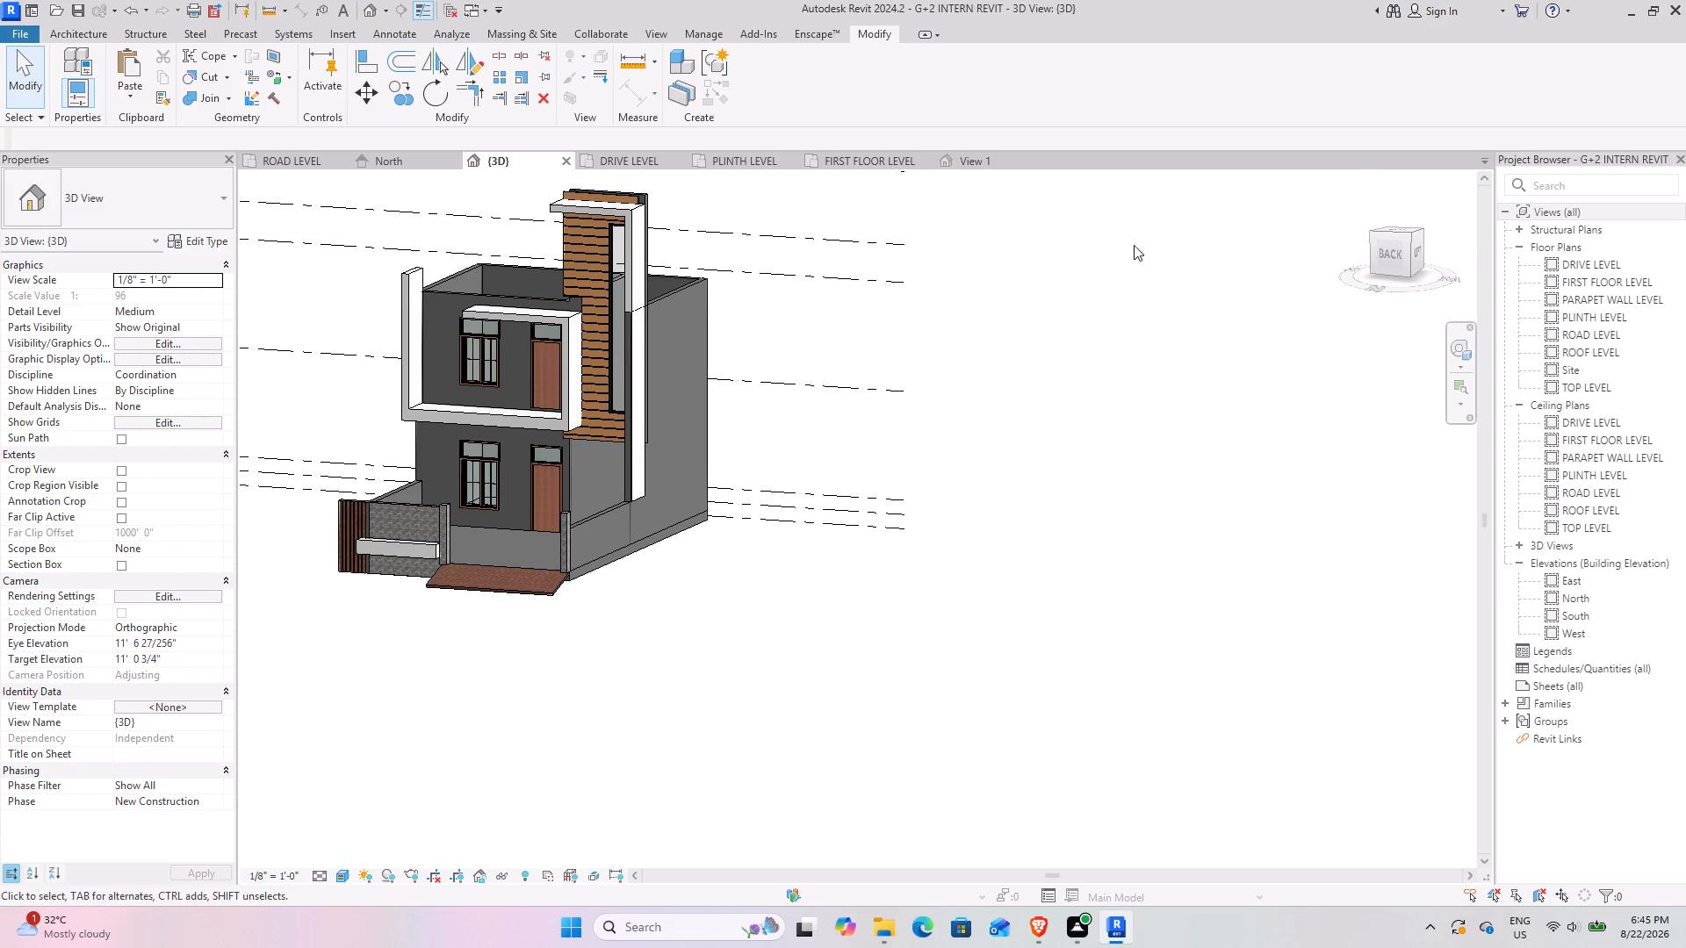
Show the 3D model square from the back in the Wireframe visual style, framed on the first-floor slab and ground-floor windows.
{"action": "left_click_drag", "start_coordinate": [1394, 238], "coordinate": [1438, 209]}
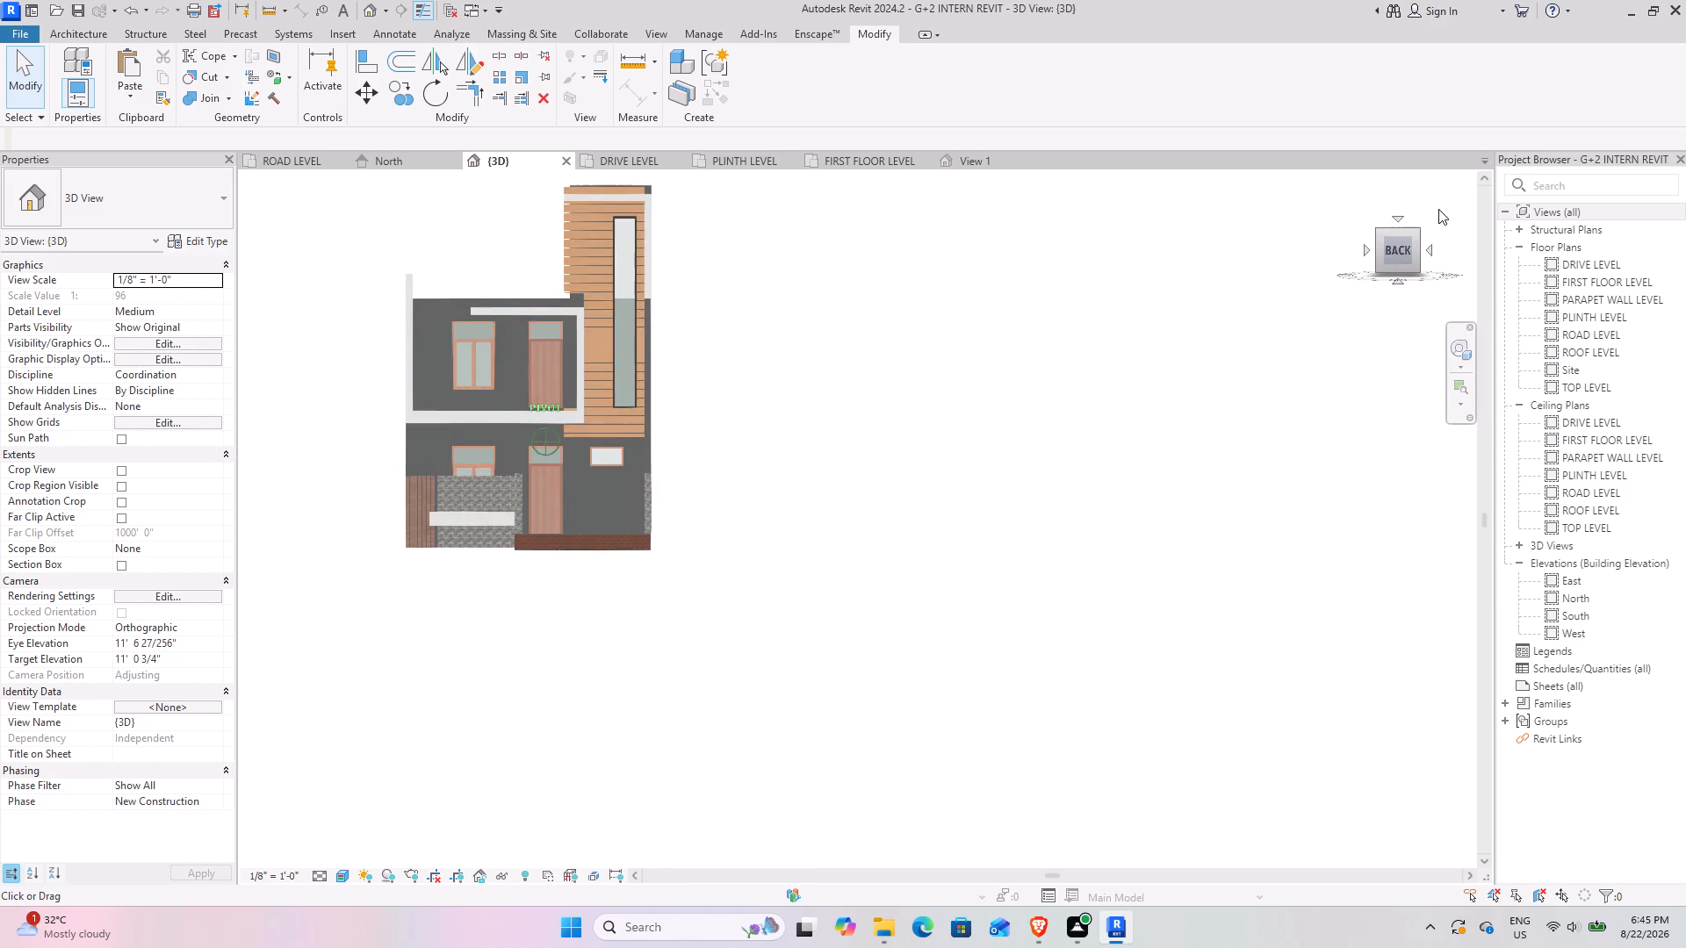
{"action": "left_click_drag", "start_coordinate": [1438, 209], "coordinate": [1442, 208]}
{"action": "middle_click_drag", "start_coordinate": [607, 411], "coordinate": [834, 463]}
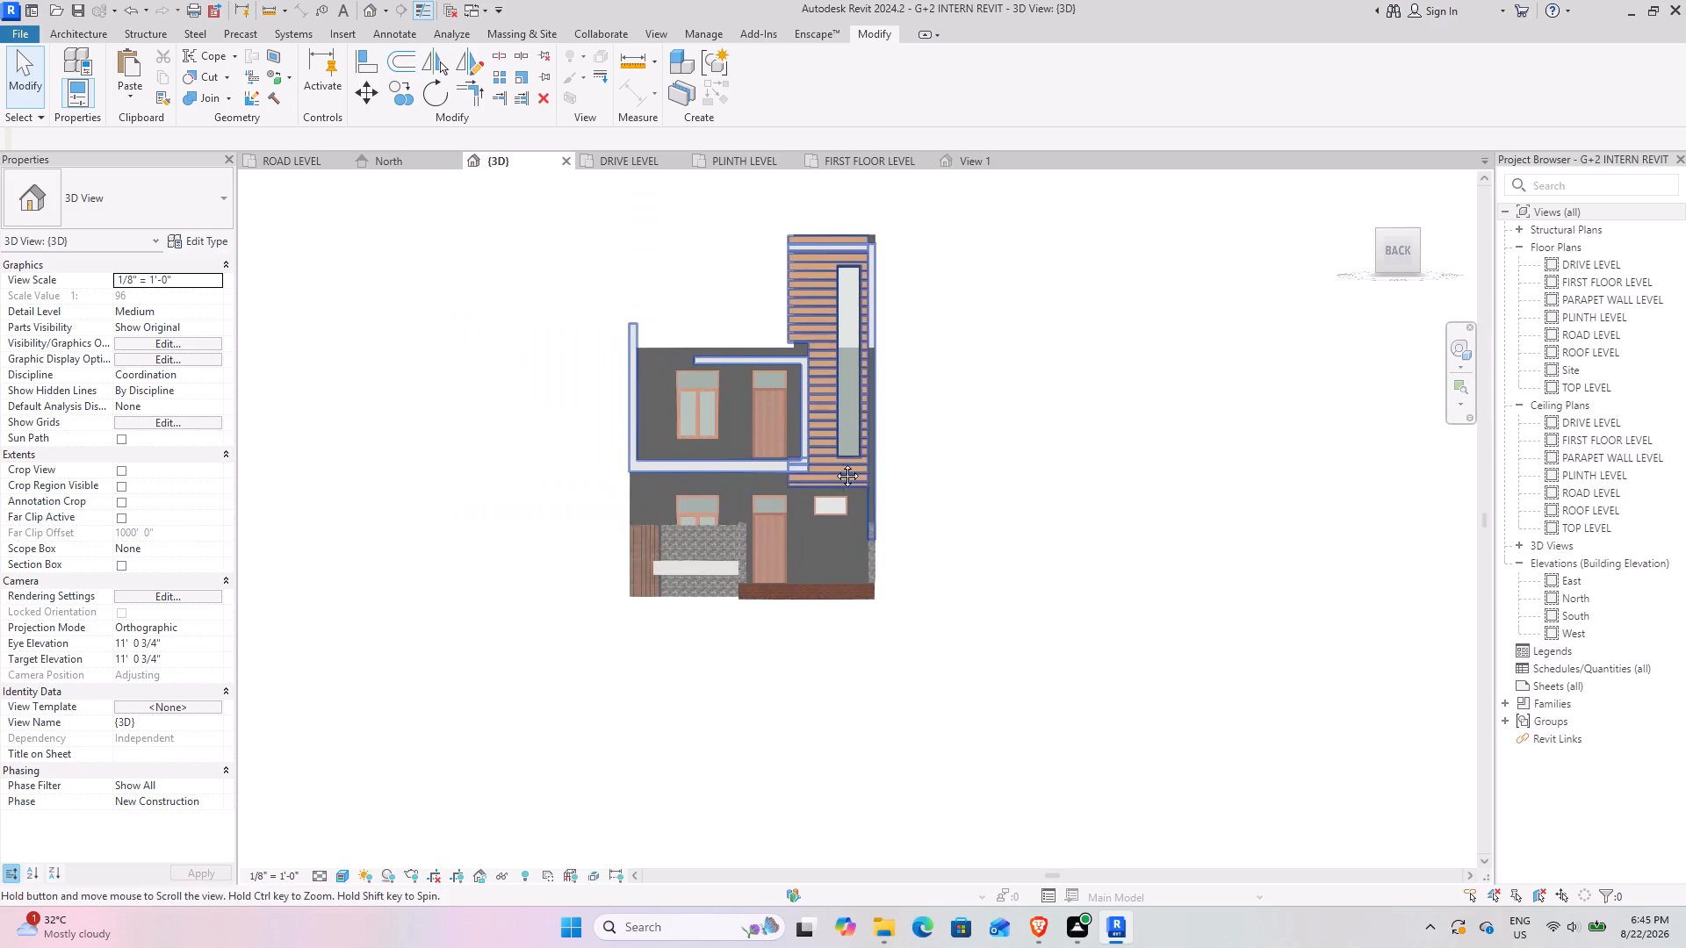
{"action": "middle_click_drag", "start_coordinate": [834, 463], "coordinate": [835, 463]}
{"action": "scroll", "coordinate": [739, 465], "scroll_direction": "up", "scroll_amount": 7}
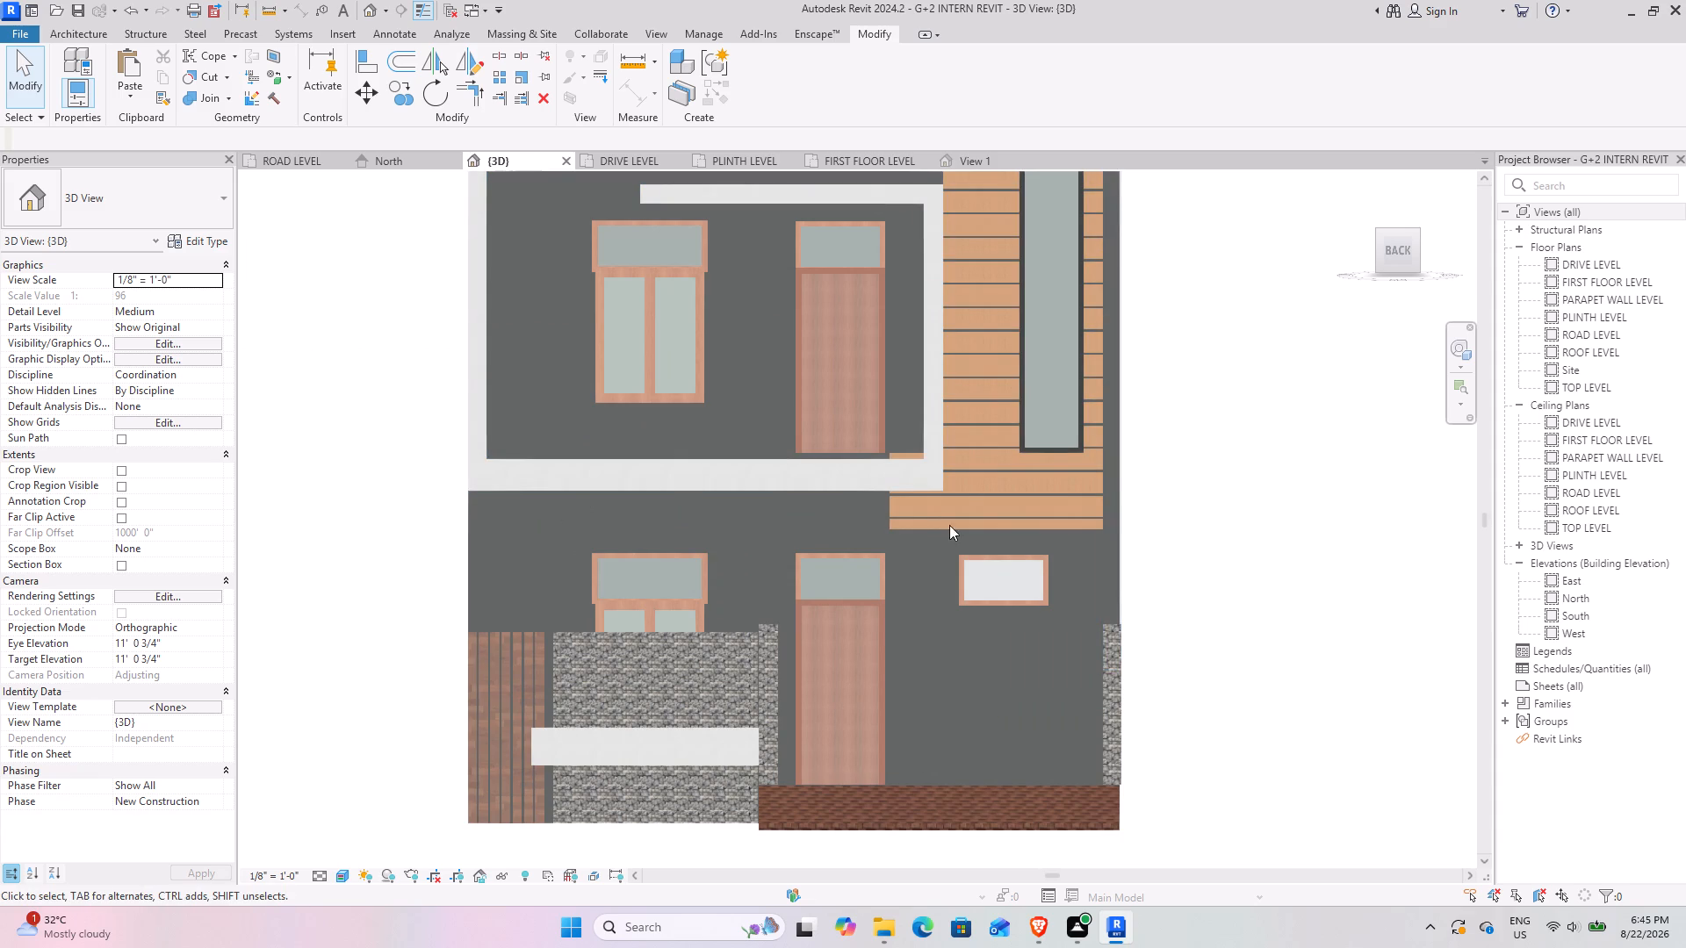
{"action": "left_click", "coordinate": [339, 879]}
{"action": "left_click", "coordinate": [366, 772]}
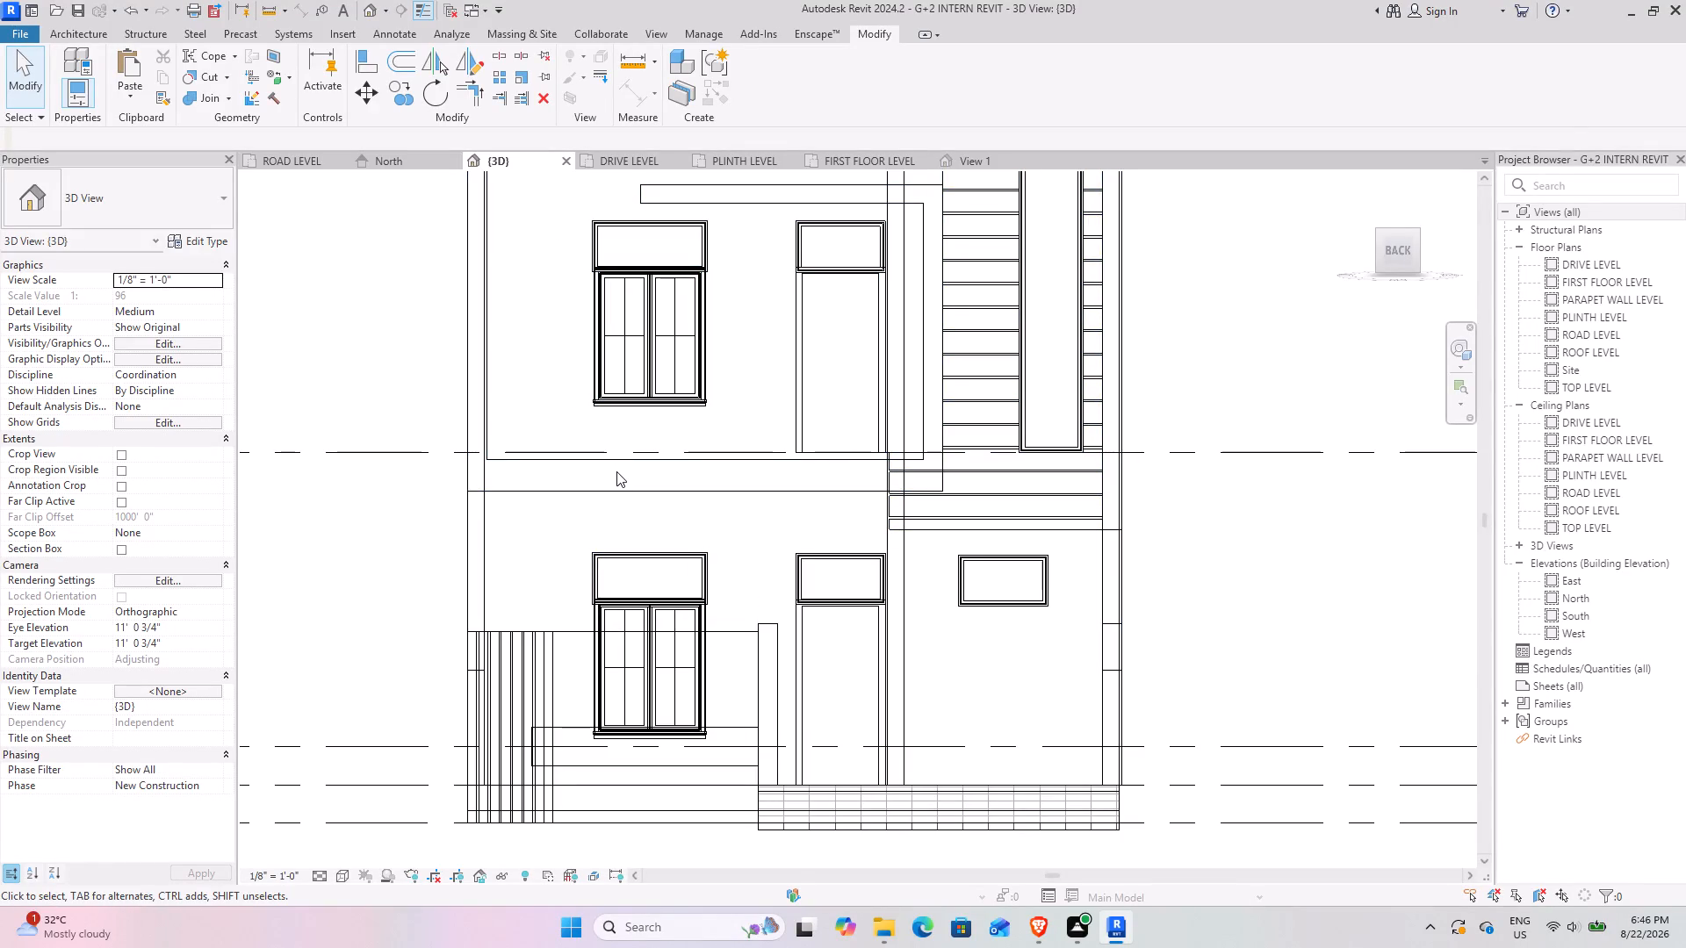
{"action": "scroll", "coordinate": [616, 465], "scroll_direction": "up", "scroll_amount": 4}
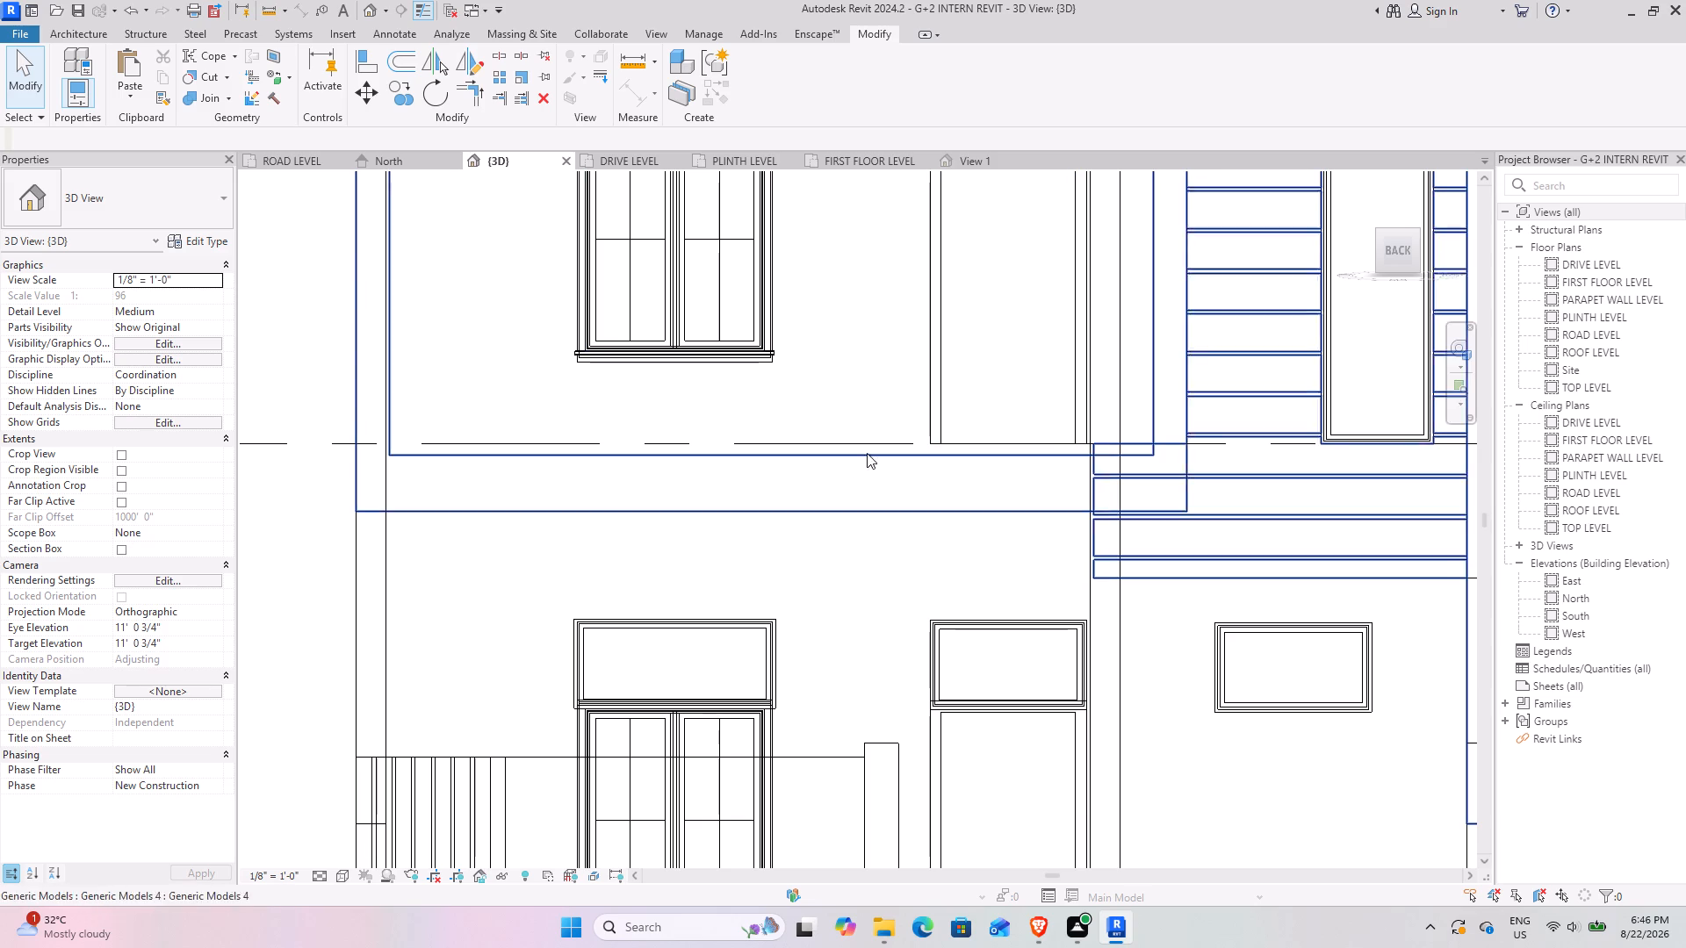
Compare the back of the house in the 3D wireframe view with the North elevation, checking slab, door and window lines.
{"action": "left_click", "coordinate": [856, 539]}
{"action": "scroll", "coordinate": [528, 650], "scroll_direction": "down", "scroll_amount": 9}
{"action": "middle_click_drag", "start_coordinate": [566, 662], "coordinate": [609, 641]}
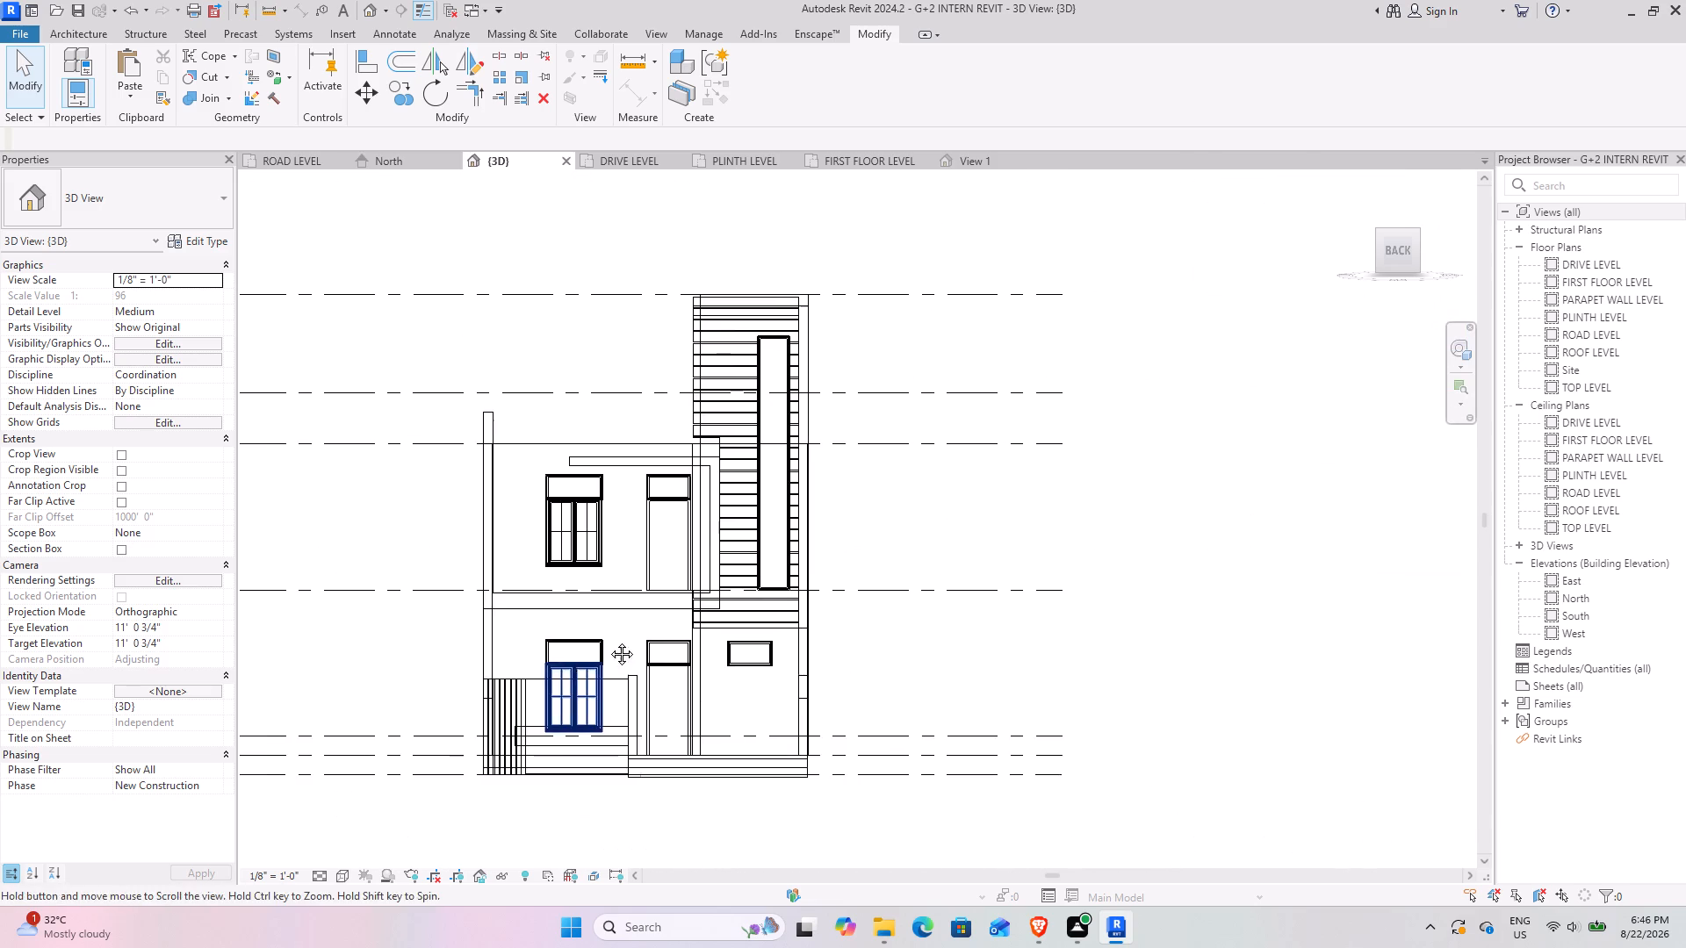
{"action": "middle_click_drag", "start_coordinate": [609, 641], "coordinate": [704, 606]}
{"action": "scroll", "coordinate": [736, 516], "scroll_direction": "up", "scroll_amount": 6}
{"action": "scroll", "coordinate": [689, 595], "scroll_direction": "down", "scroll_amount": 2}
{"action": "left_click", "coordinate": [413, 163]}
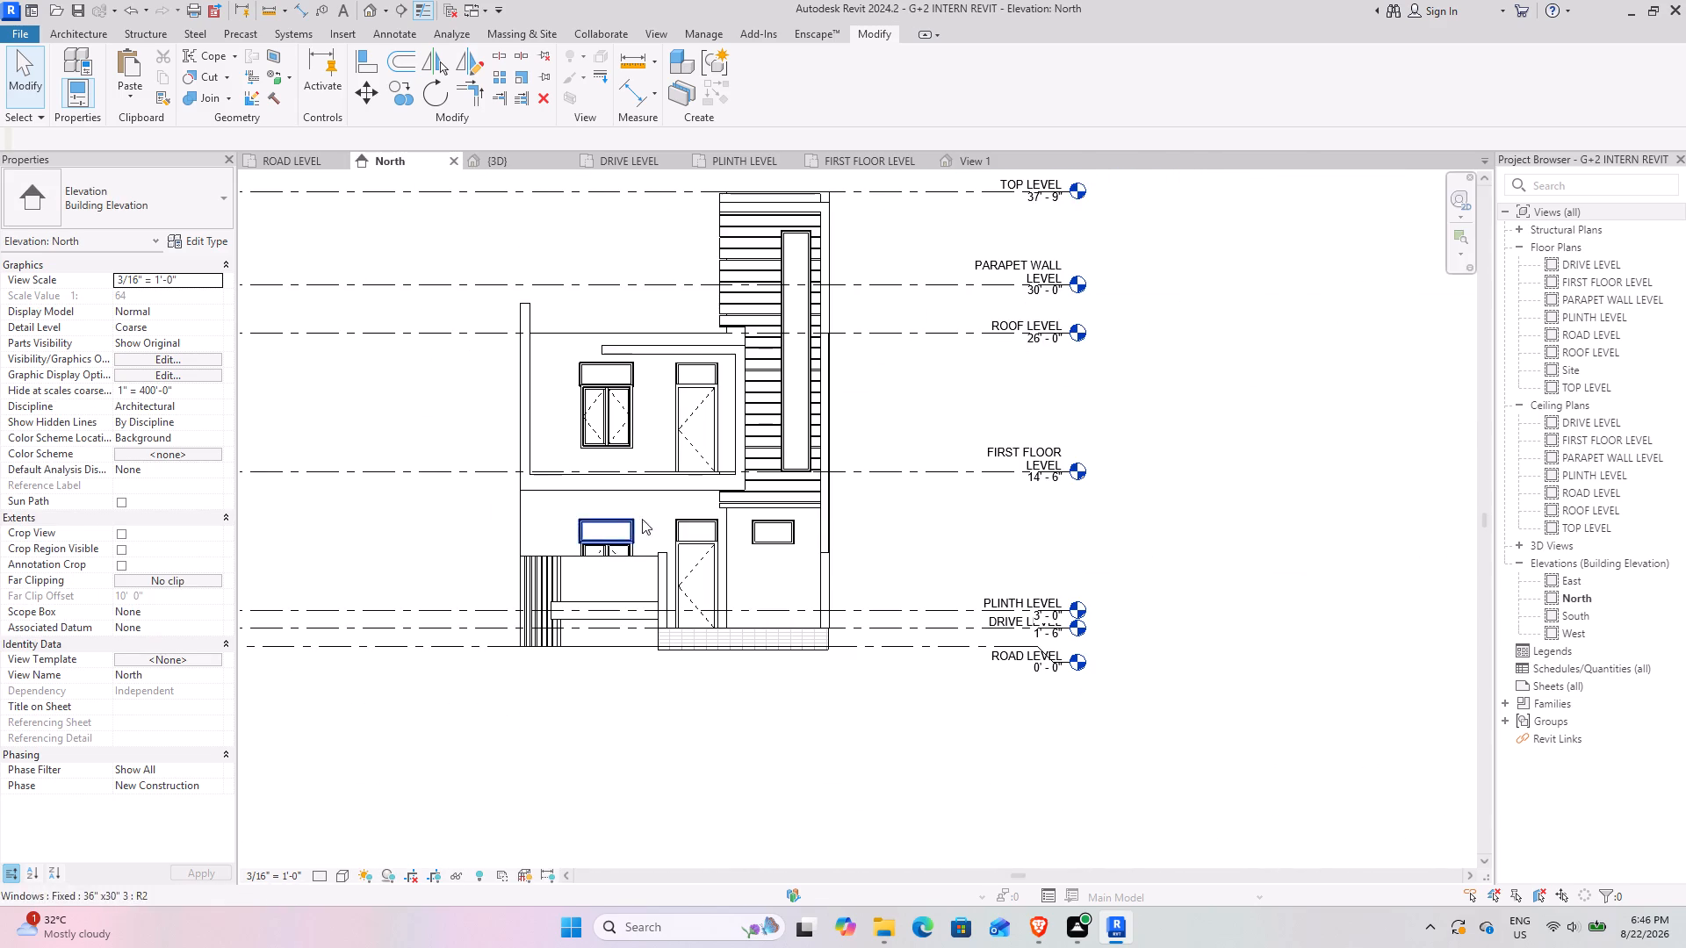
{"action": "scroll", "coordinate": [633, 456], "scroll_direction": "up", "scroll_amount": 8}
{"action": "scroll", "coordinate": [742, 571], "scroll_direction": "down", "scroll_amount": 4}
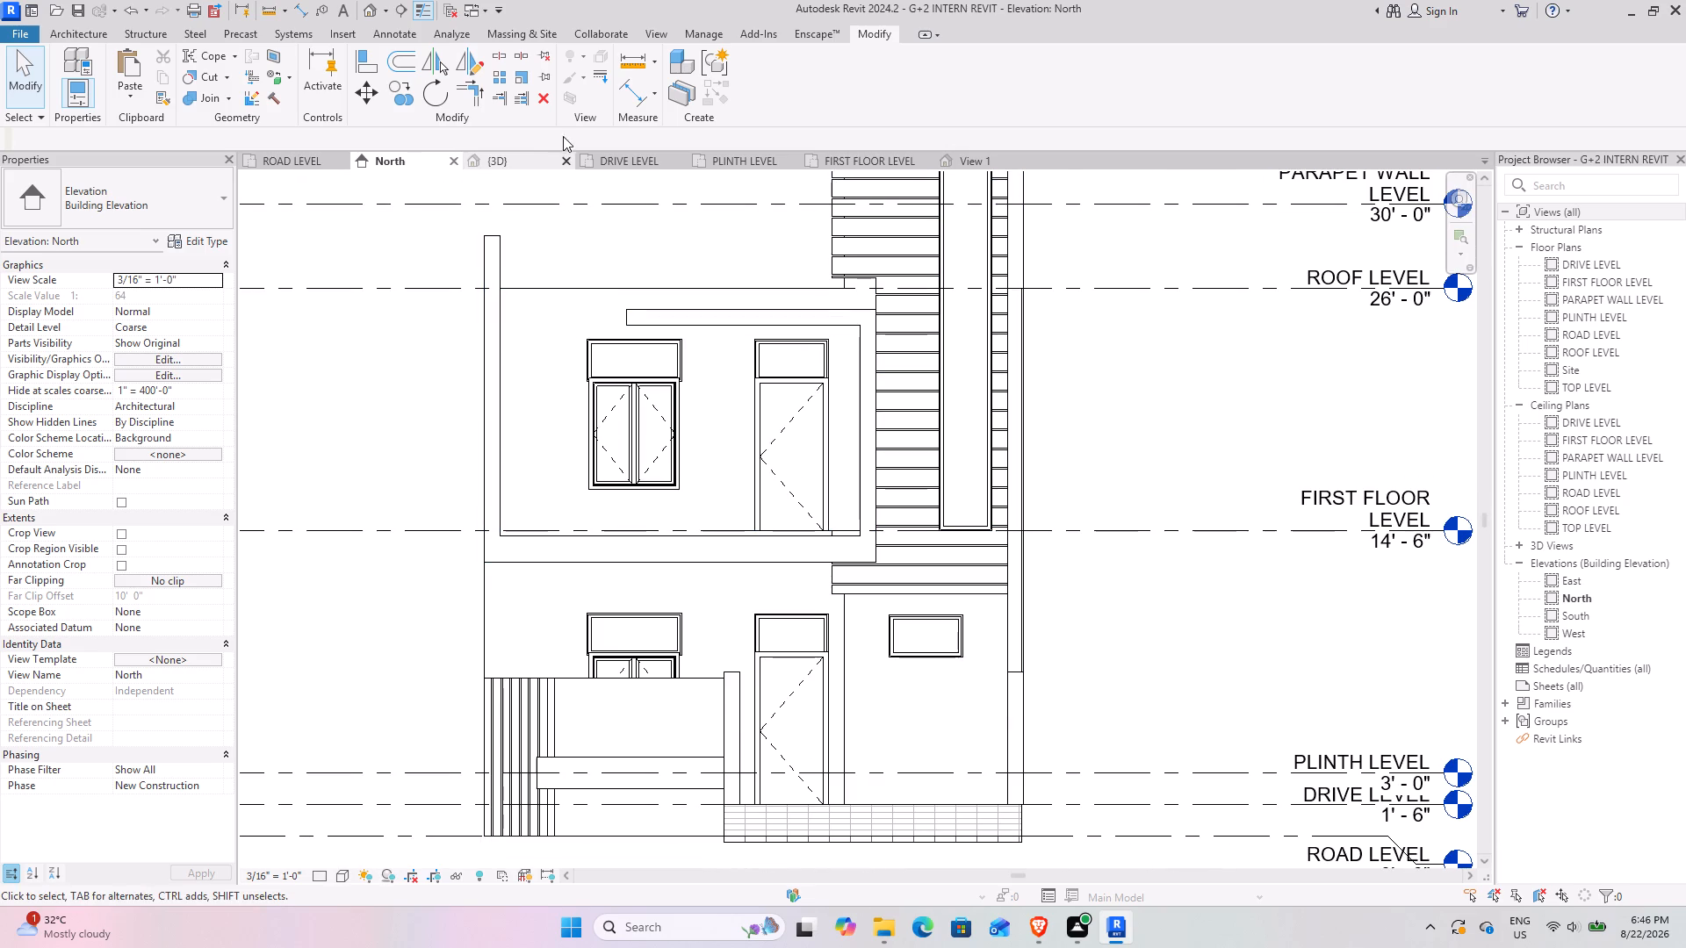
{"action": "left_click", "coordinate": [529, 147]}
{"action": "left_click", "coordinate": [503, 160]}
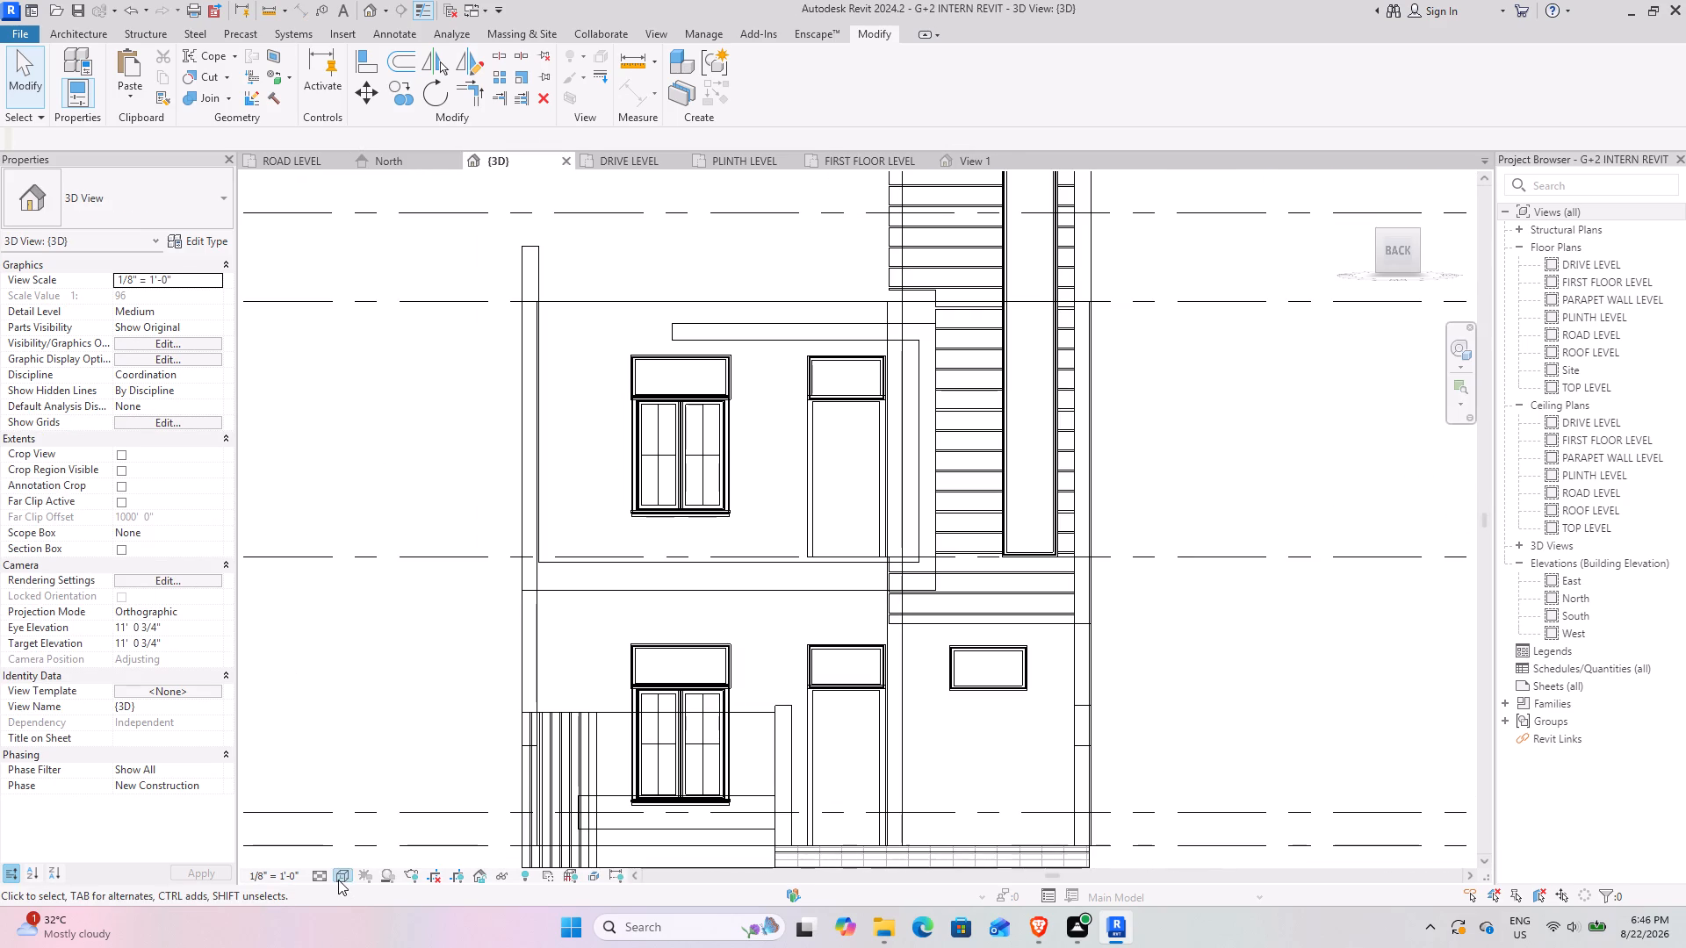
Switch the 3D view to the Realistic visual style.
{"action": "left_click", "coordinate": [338, 880]}
{"action": "left_click", "coordinate": [365, 859]}
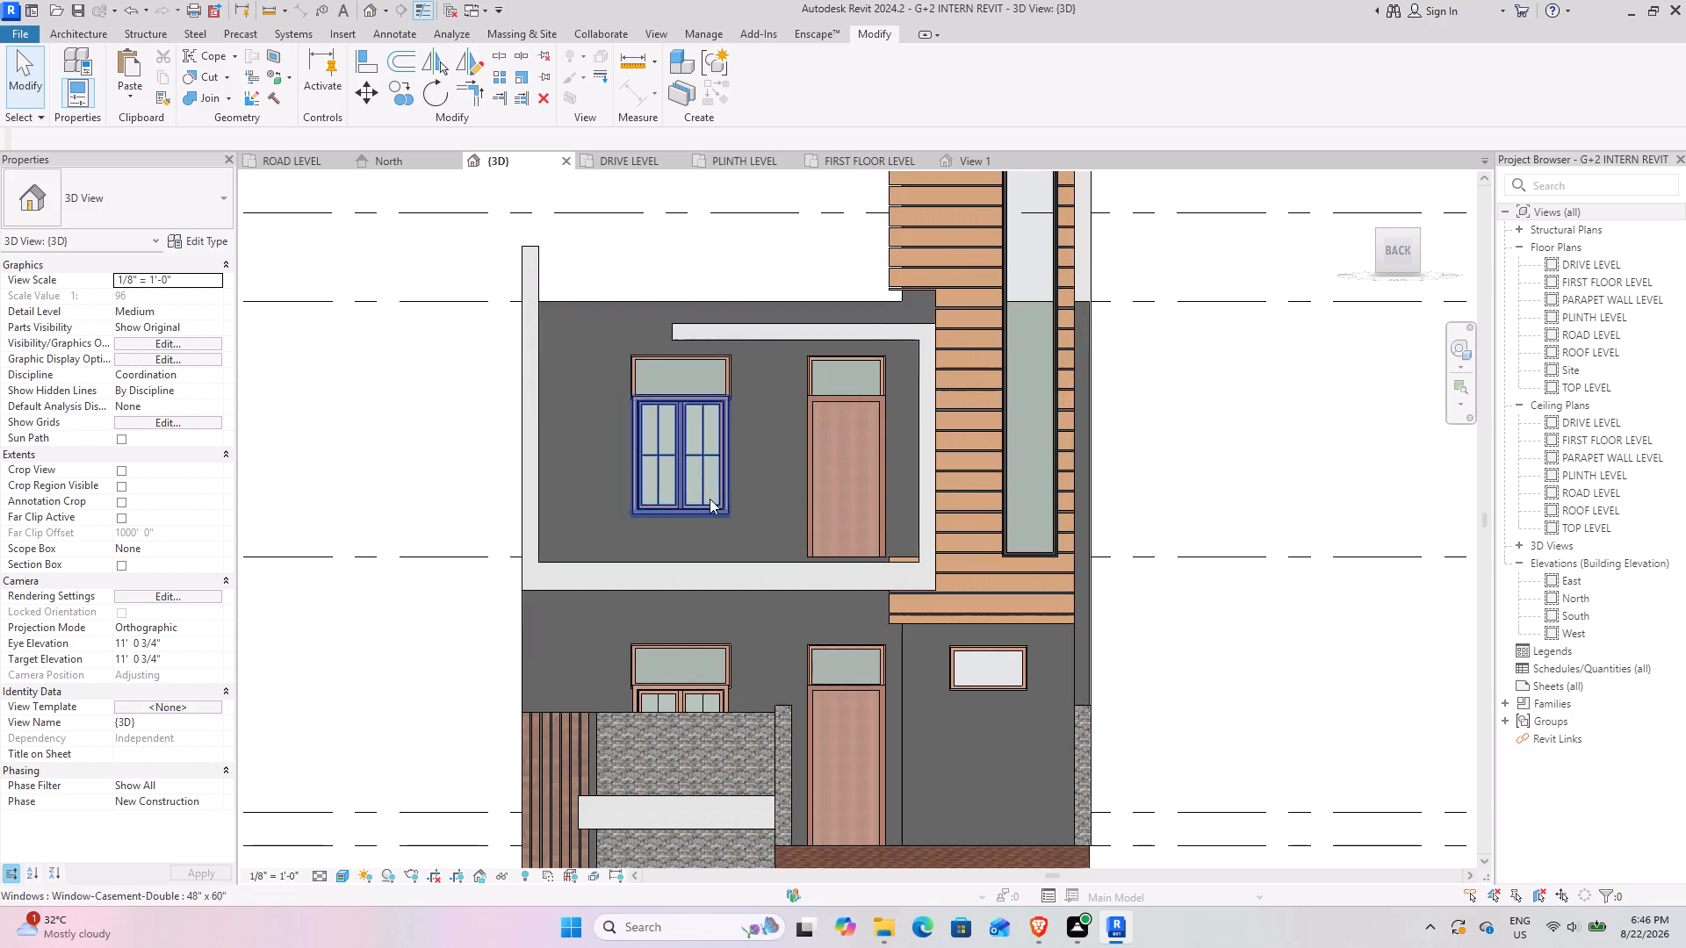
Examine the back facade in 3D where the white frame meets the wooden cladding strips beside the first-floor door.
{"action": "scroll", "coordinate": [701, 481], "scroll_direction": "up", "scroll_amount": 3}
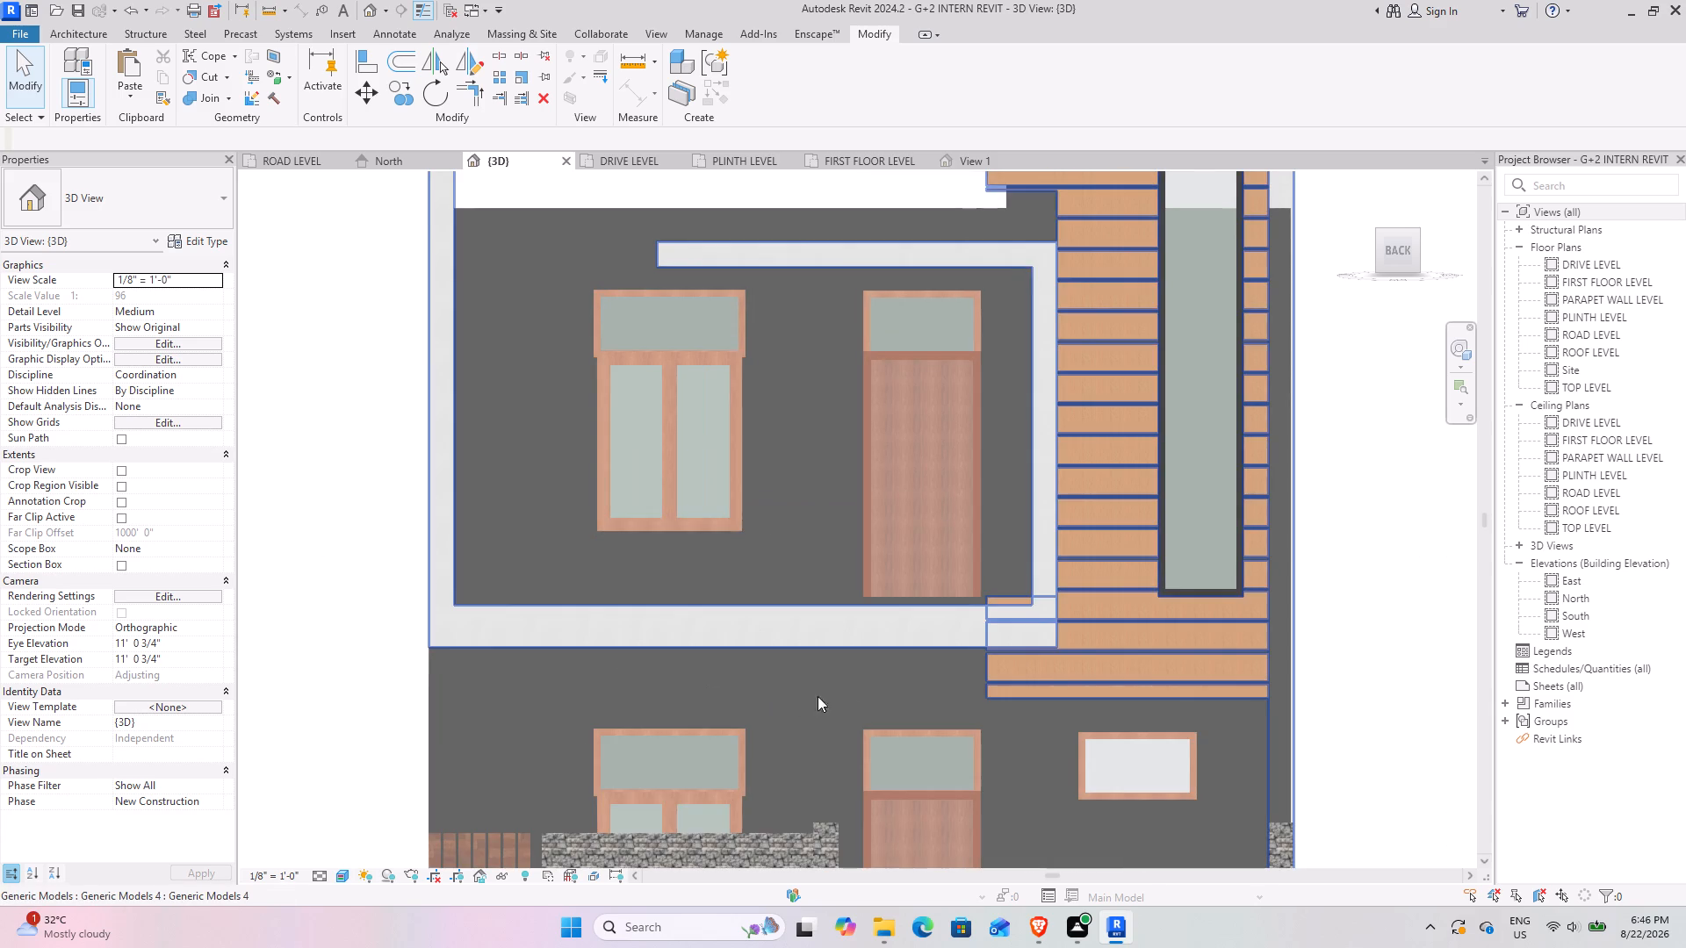
{"action": "scroll", "coordinate": [1018, 582], "scroll_direction": "up", "scroll_amount": 6}
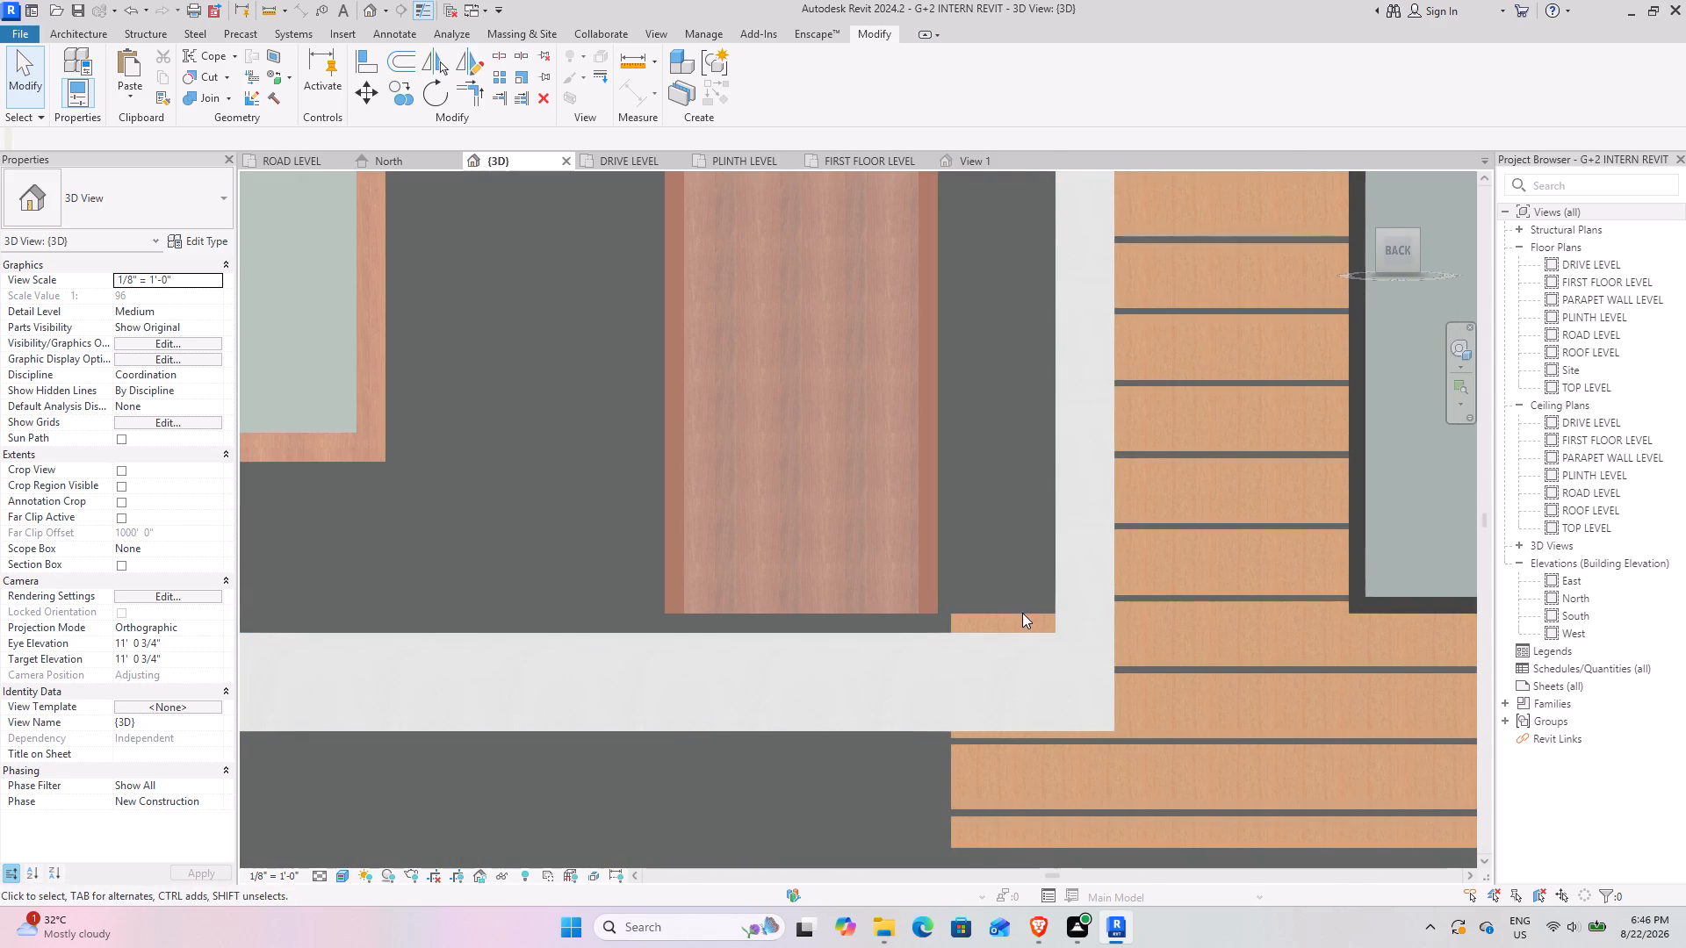
{"action": "left_click", "coordinate": [1014, 614]}
{"action": "scroll", "coordinate": [1096, 655], "scroll_direction": "down", "scroll_amount": 4}
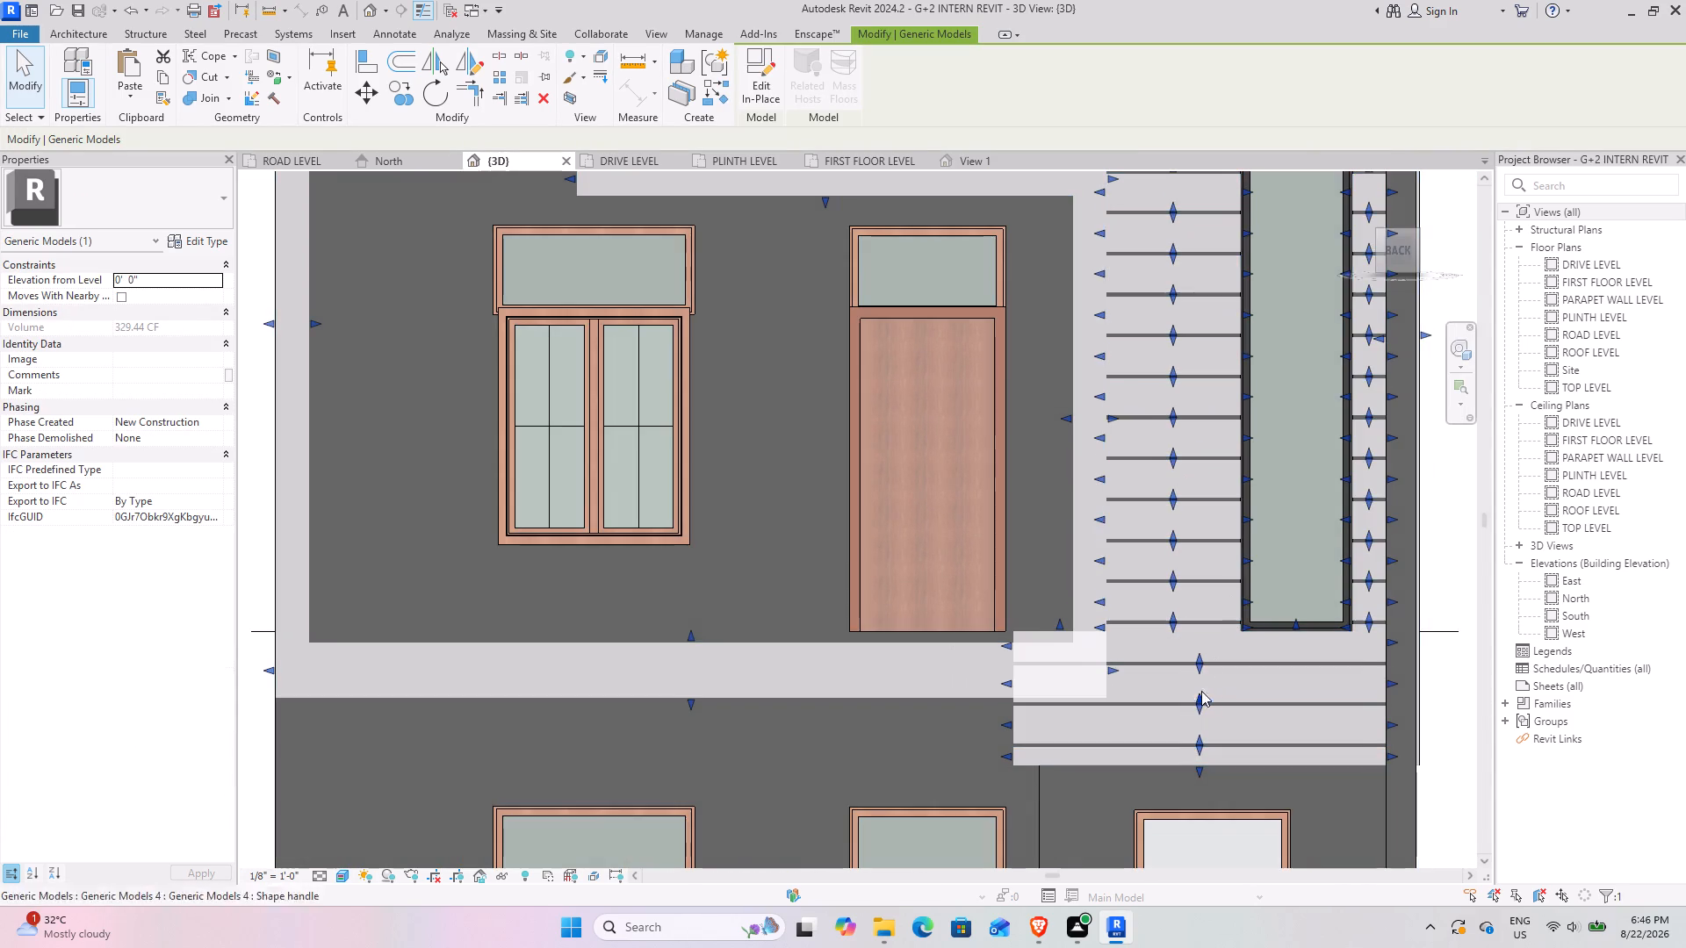
{"action": "middle_click_drag", "start_coordinate": [1137, 686], "coordinate": [977, 674]}
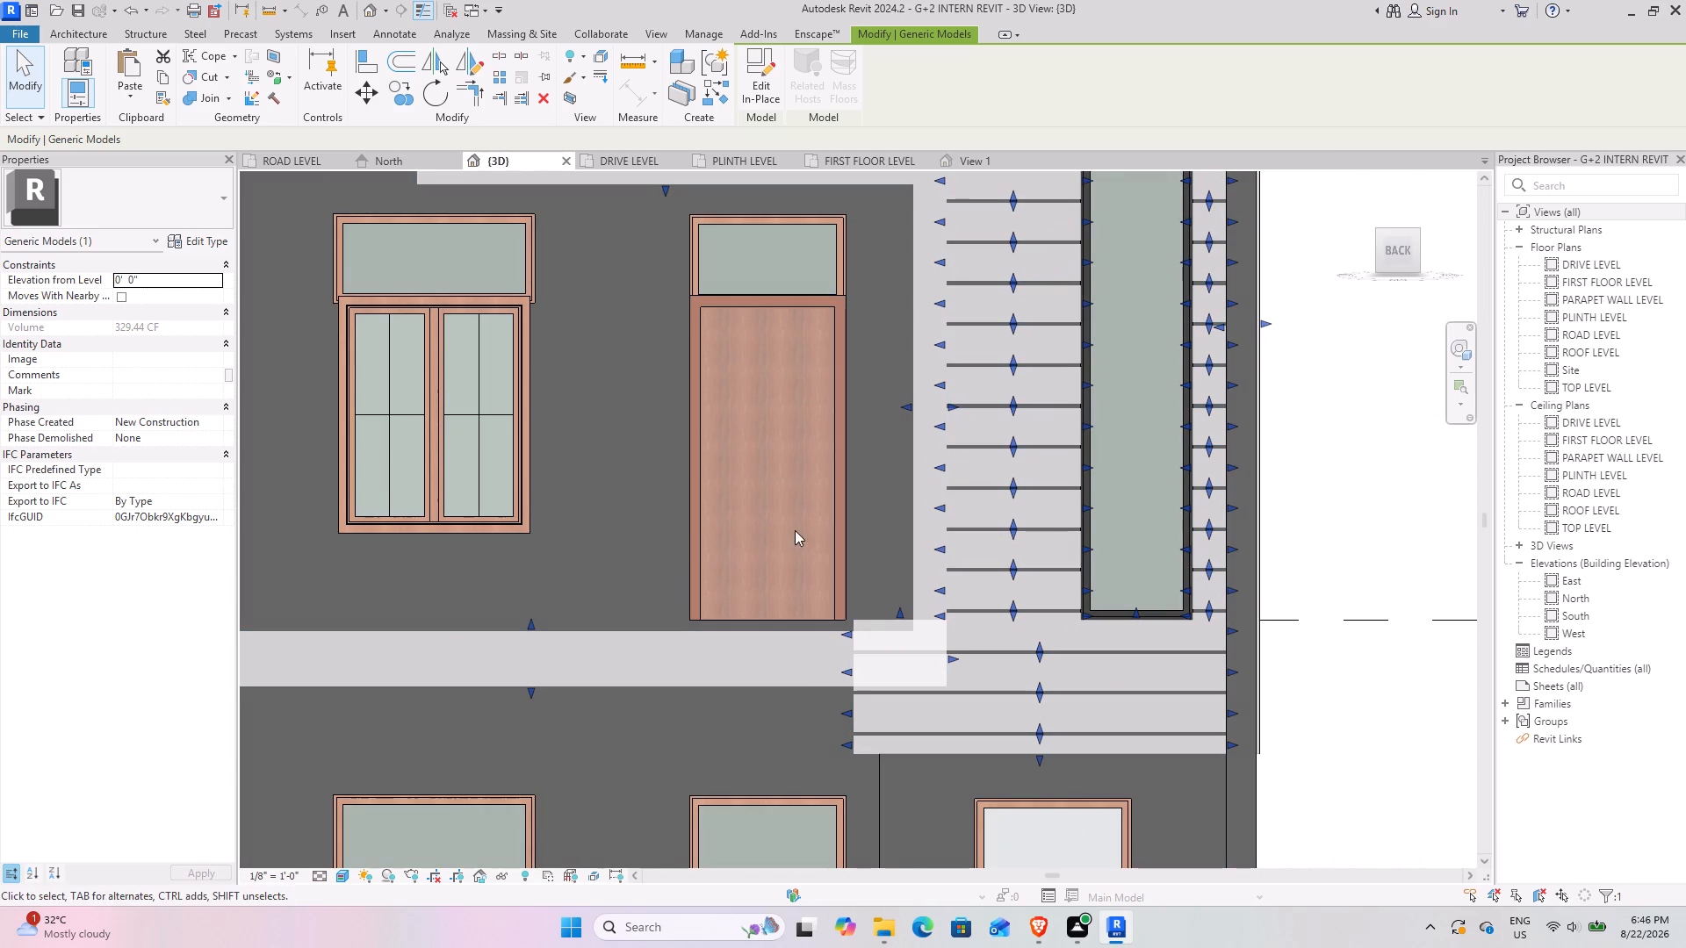
{"action": "scroll", "coordinate": [891, 607], "scroll_direction": "down", "scroll_amount": 3}
{"action": "middle_click_drag", "start_coordinate": [946, 536], "coordinate": [847, 651]}
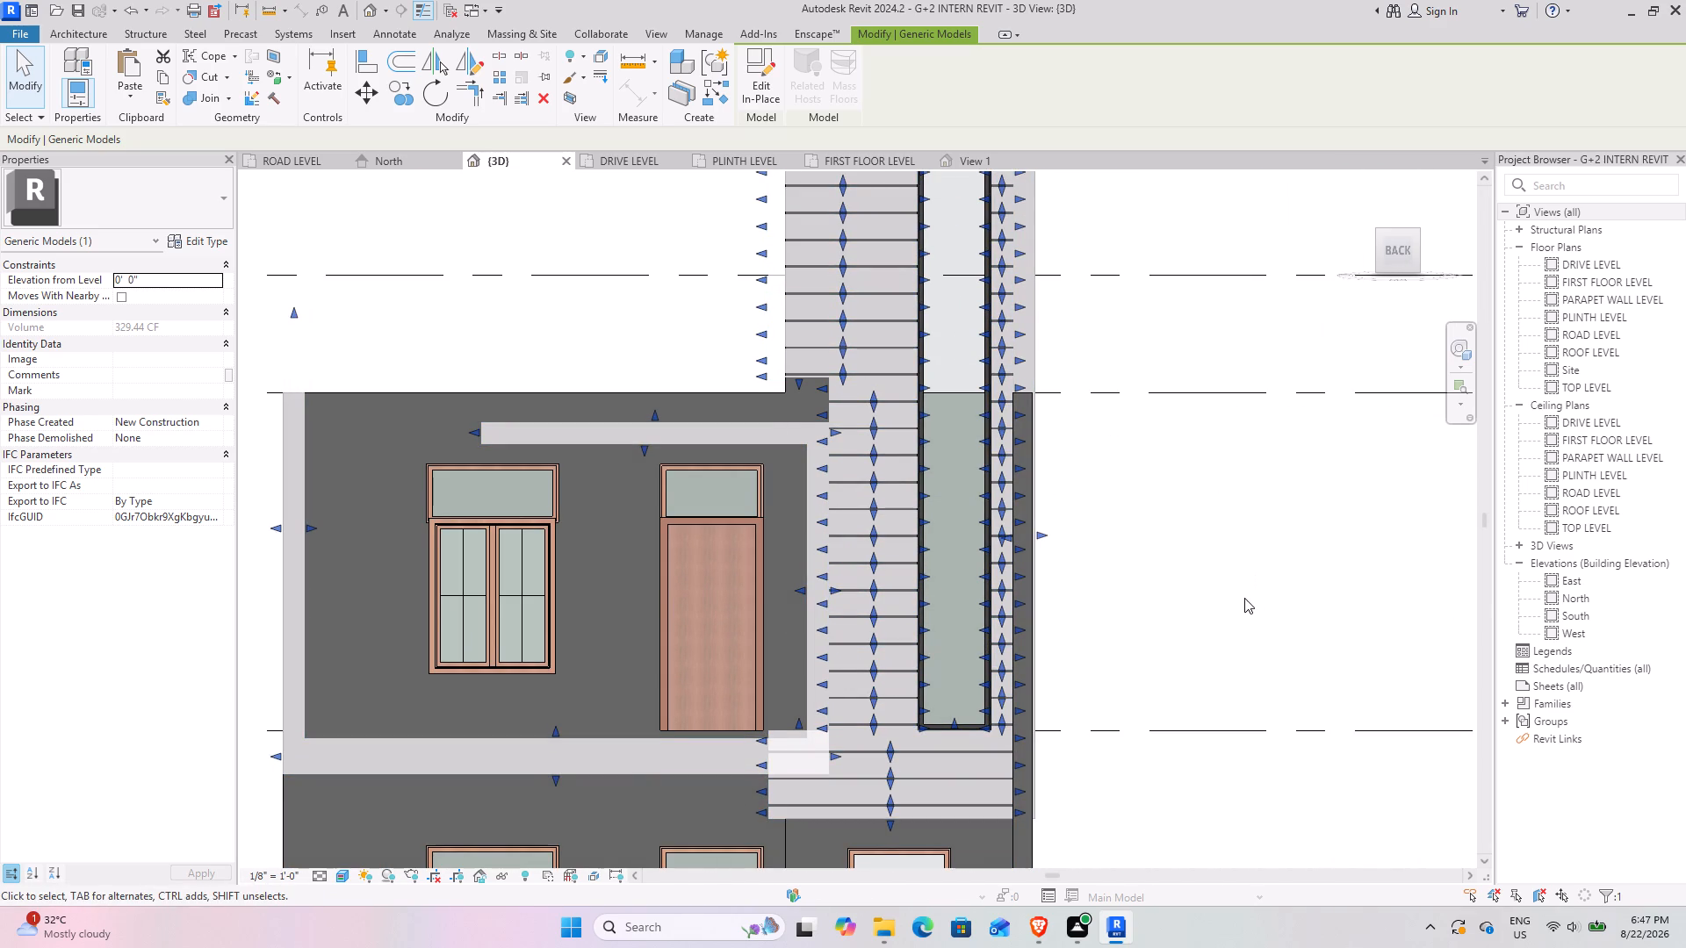
{"action": "left_click", "coordinate": [1221, 573]}
{"action": "scroll", "coordinate": [936, 669], "scroll_direction": "down", "scroll_amount": 3}
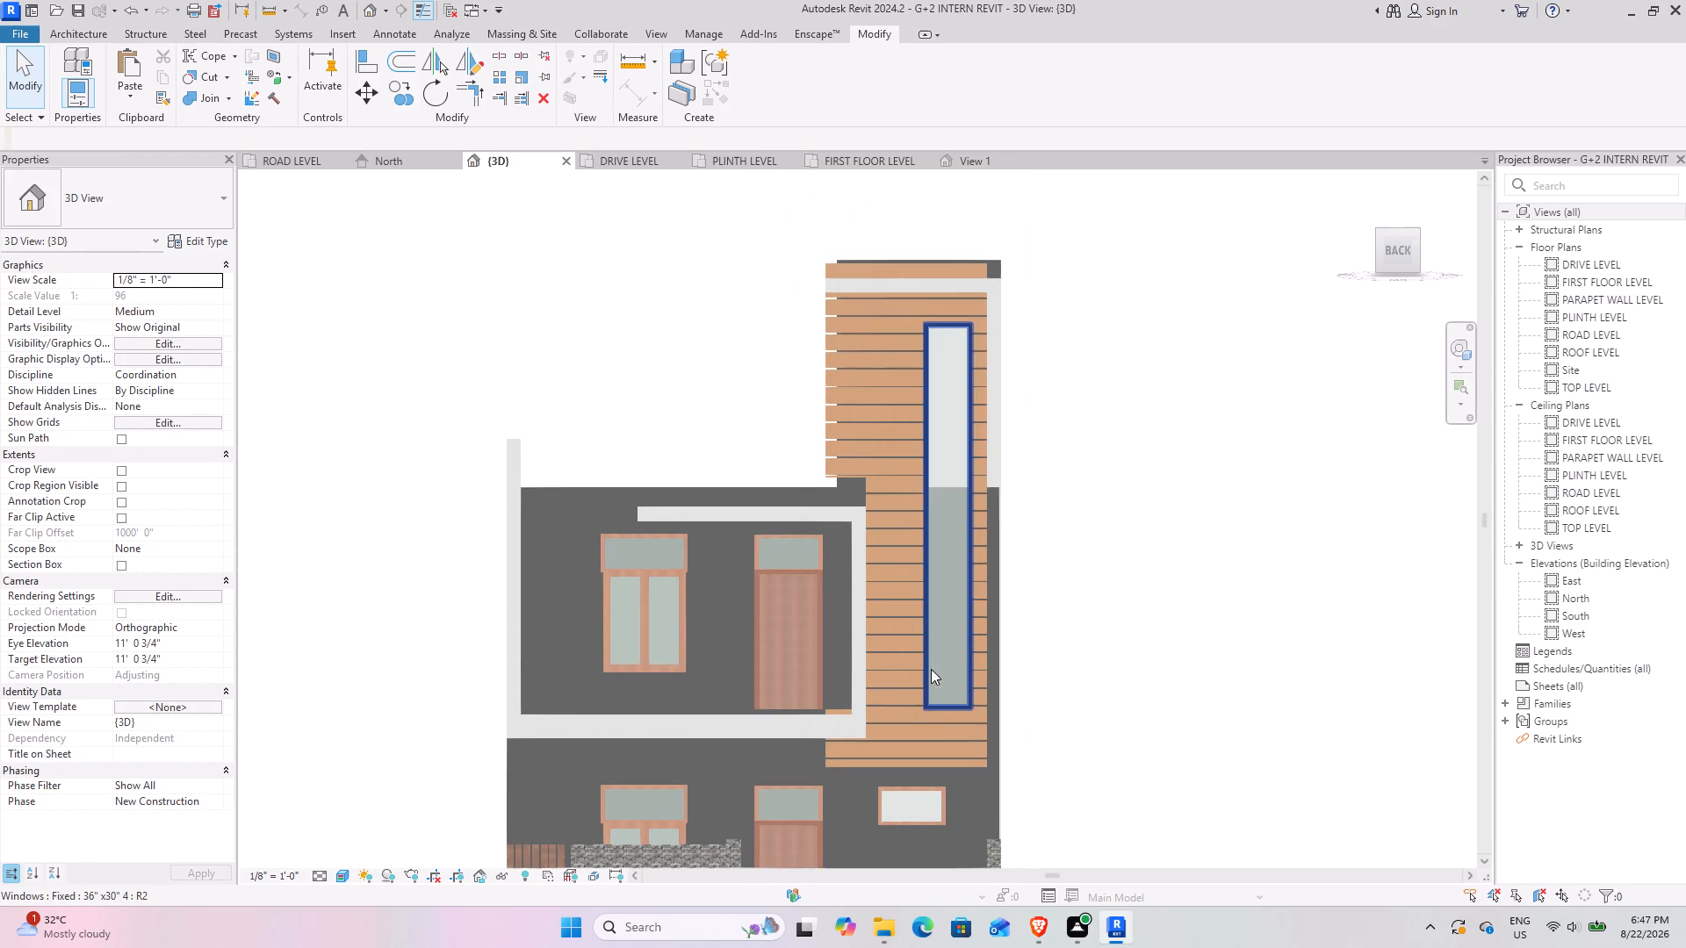
{"action": "middle_click_drag", "start_coordinate": [816, 708], "coordinate": [751, 551]}
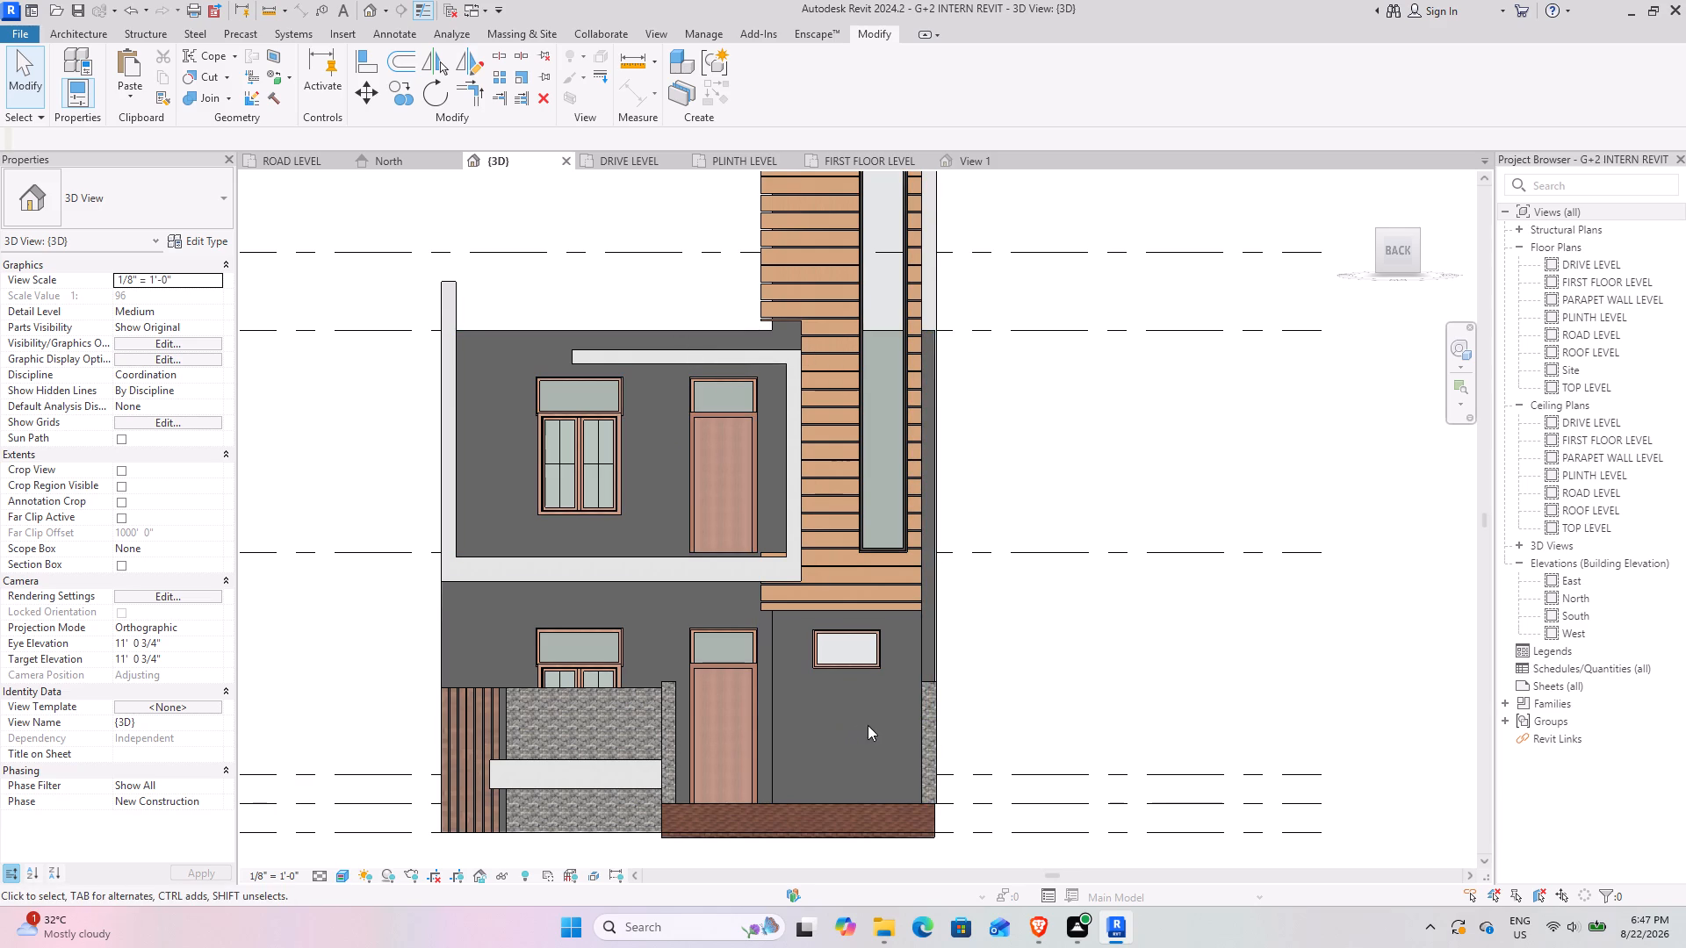
{"action": "scroll", "coordinate": [694, 510], "scroll_direction": "up", "scroll_amount": 2}
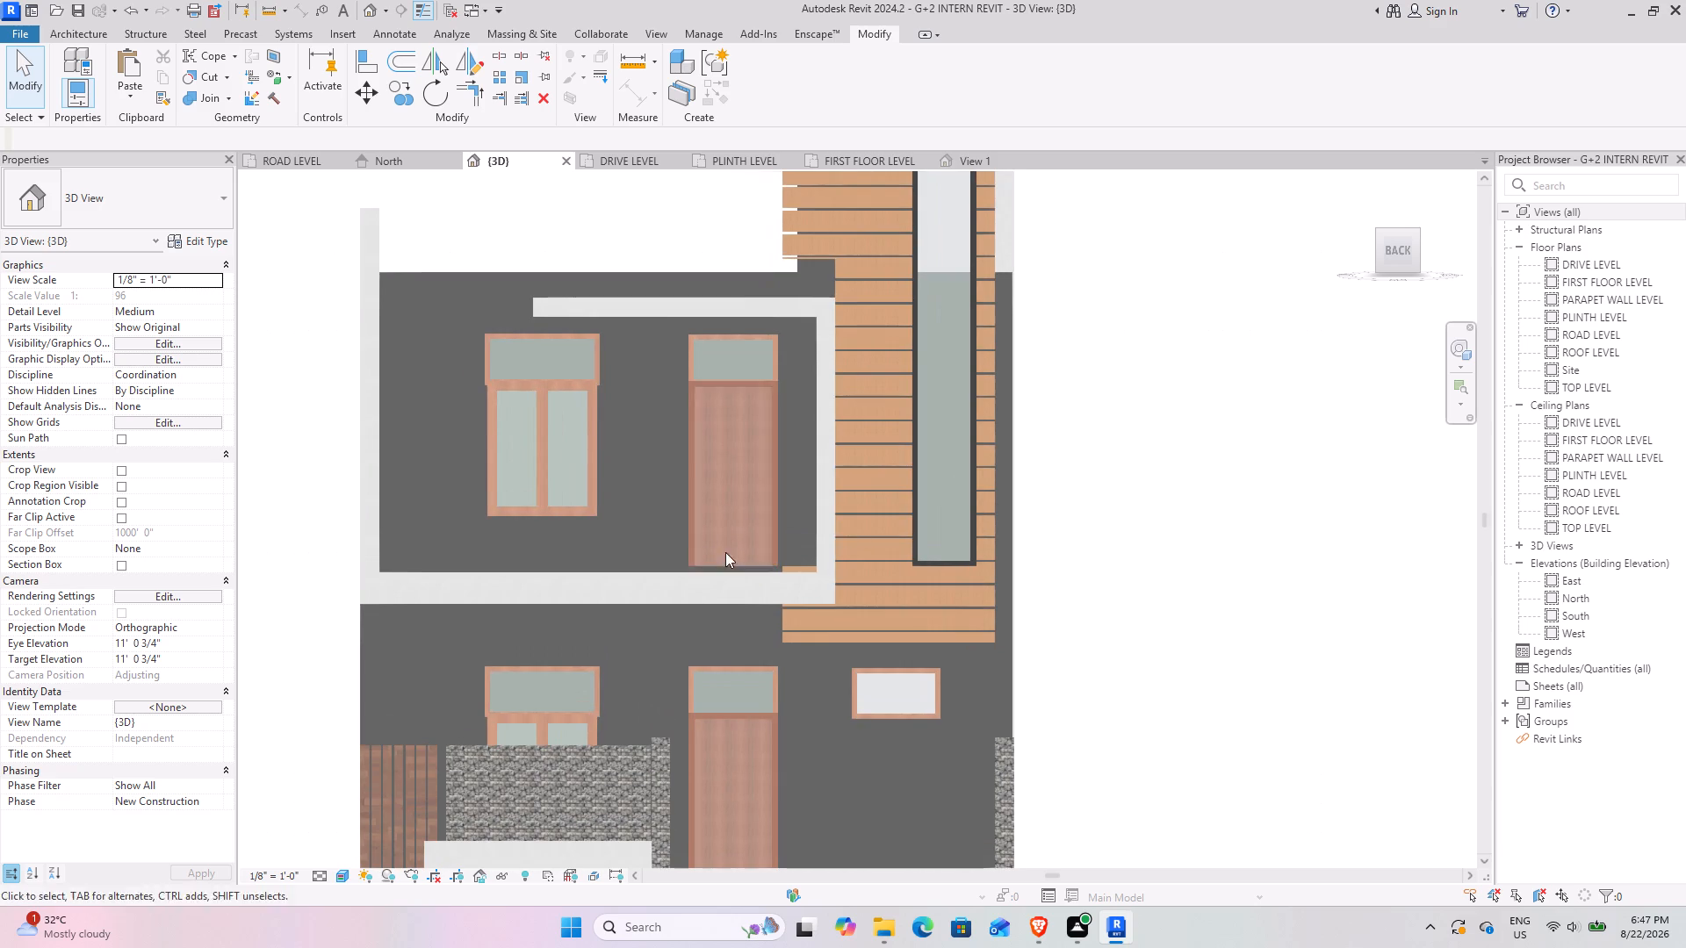
{"action": "scroll", "coordinate": [830, 583], "scroll_direction": "up", "scroll_amount": 2}
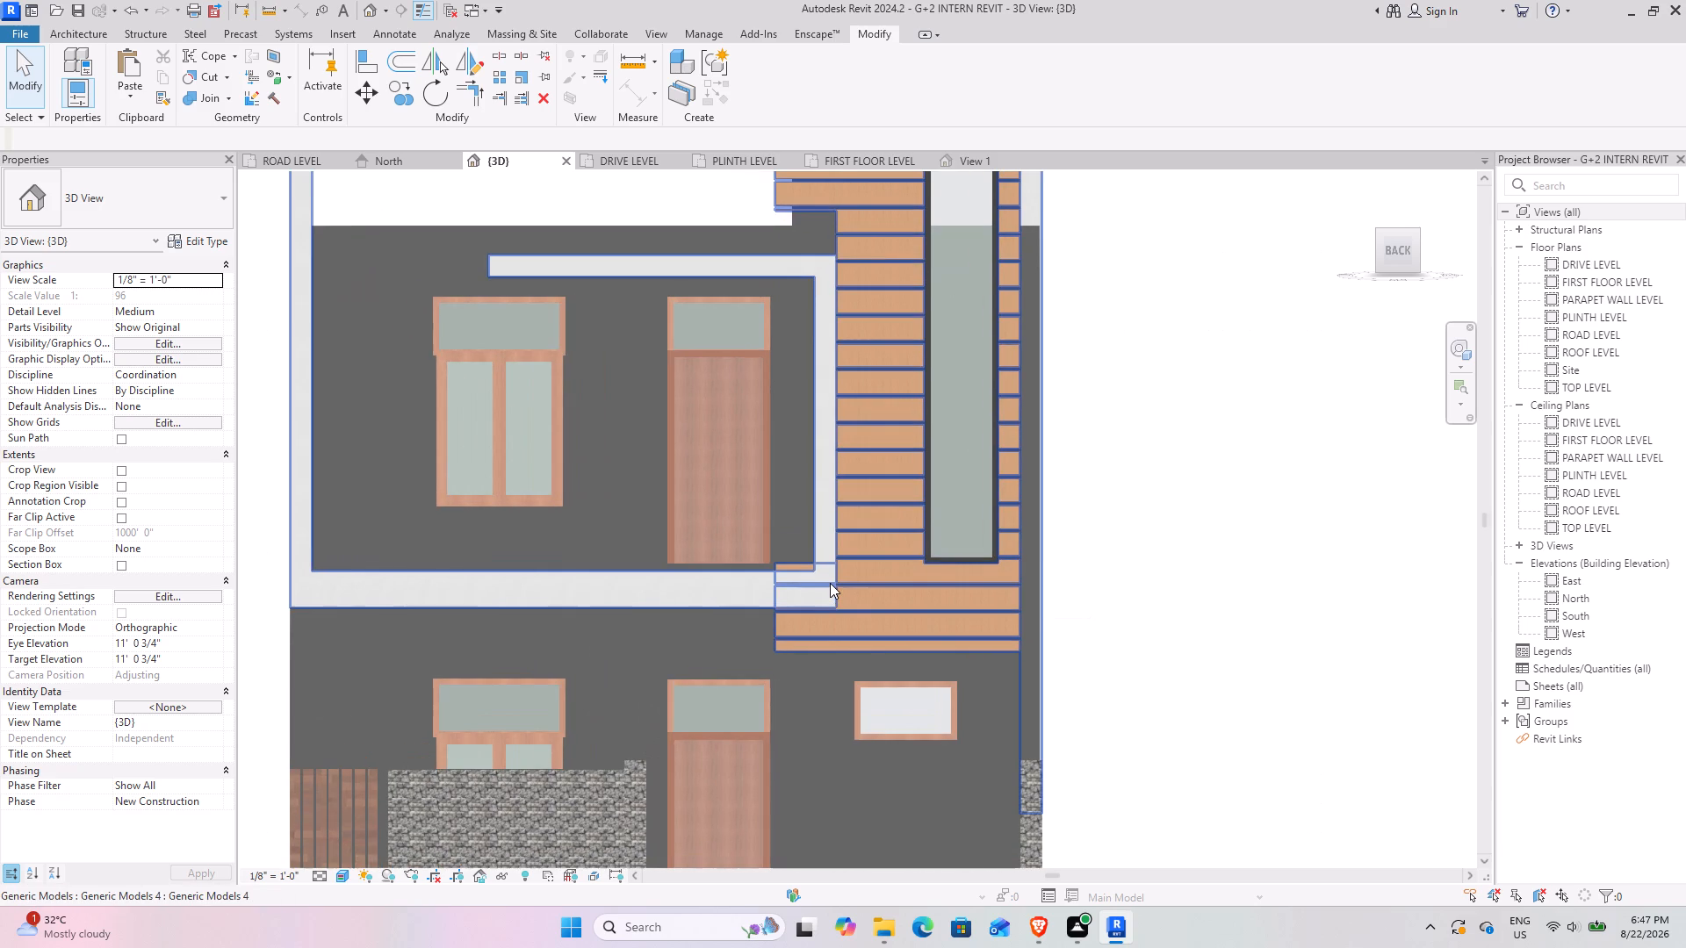
{"action": "scroll", "coordinate": [830, 583], "scroll_direction": "down", "scroll_amount": 2}
{"action": "middle_click_drag", "start_coordinate": [1123, 562], "coordinate": [1099, 621]}
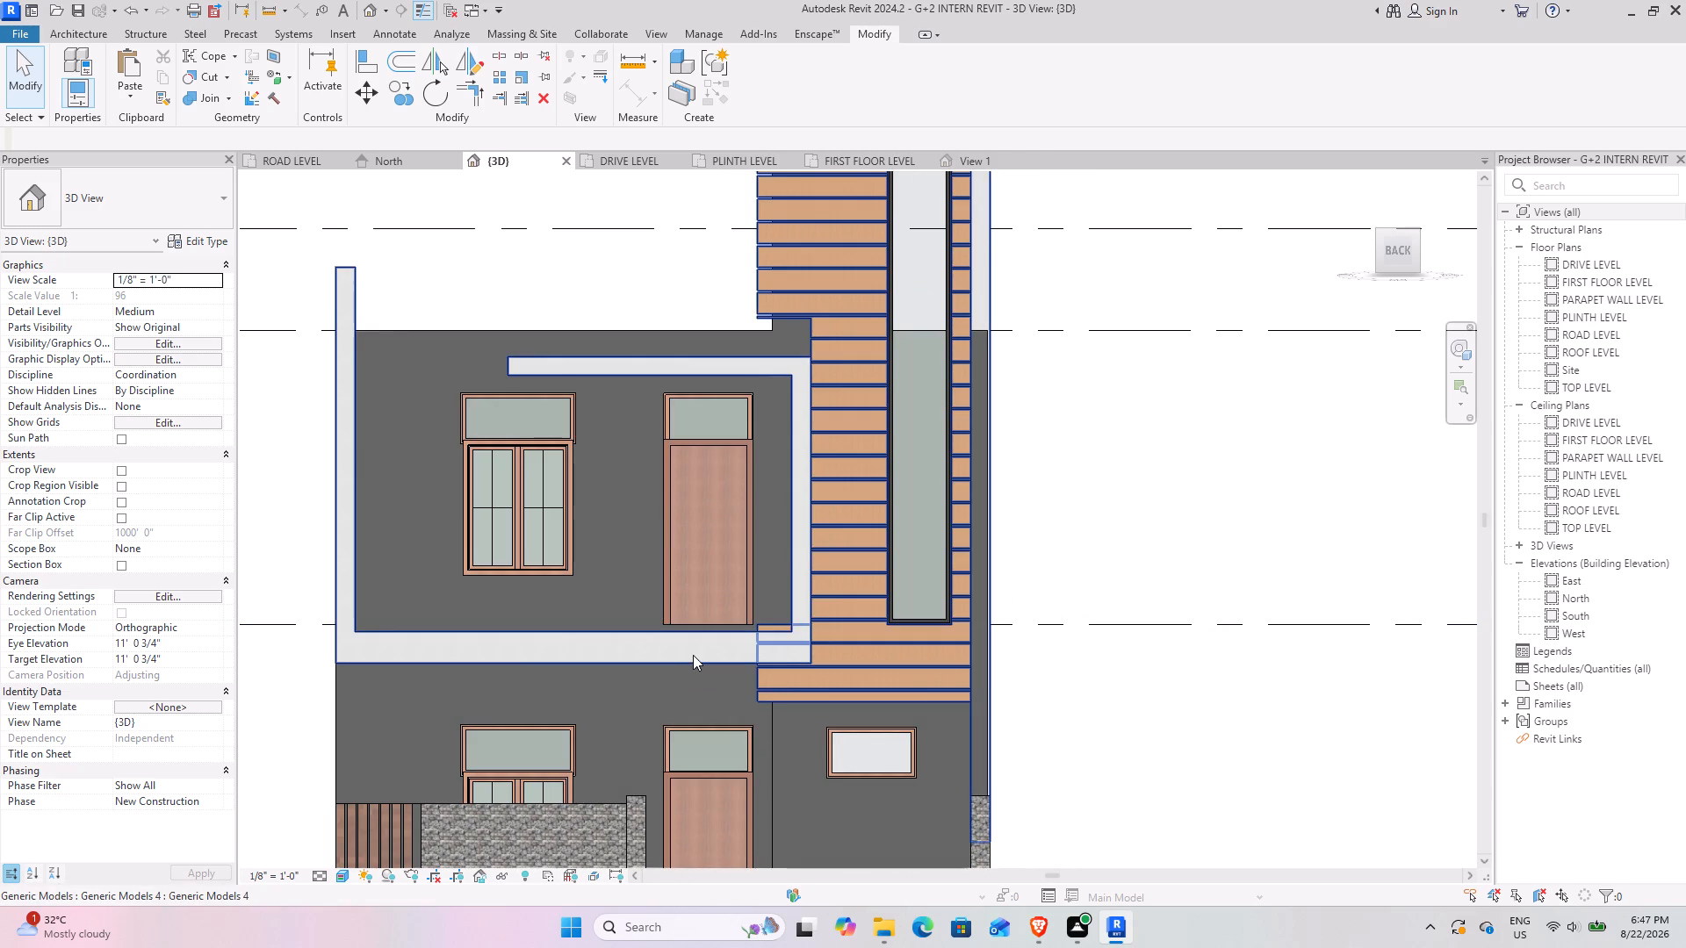
Examine the facade's generic model up the tower, checking the cladding strips' outer edge, top band and stepped lower corner.
{"action": "left_click", "coordinate": [693, 655]}
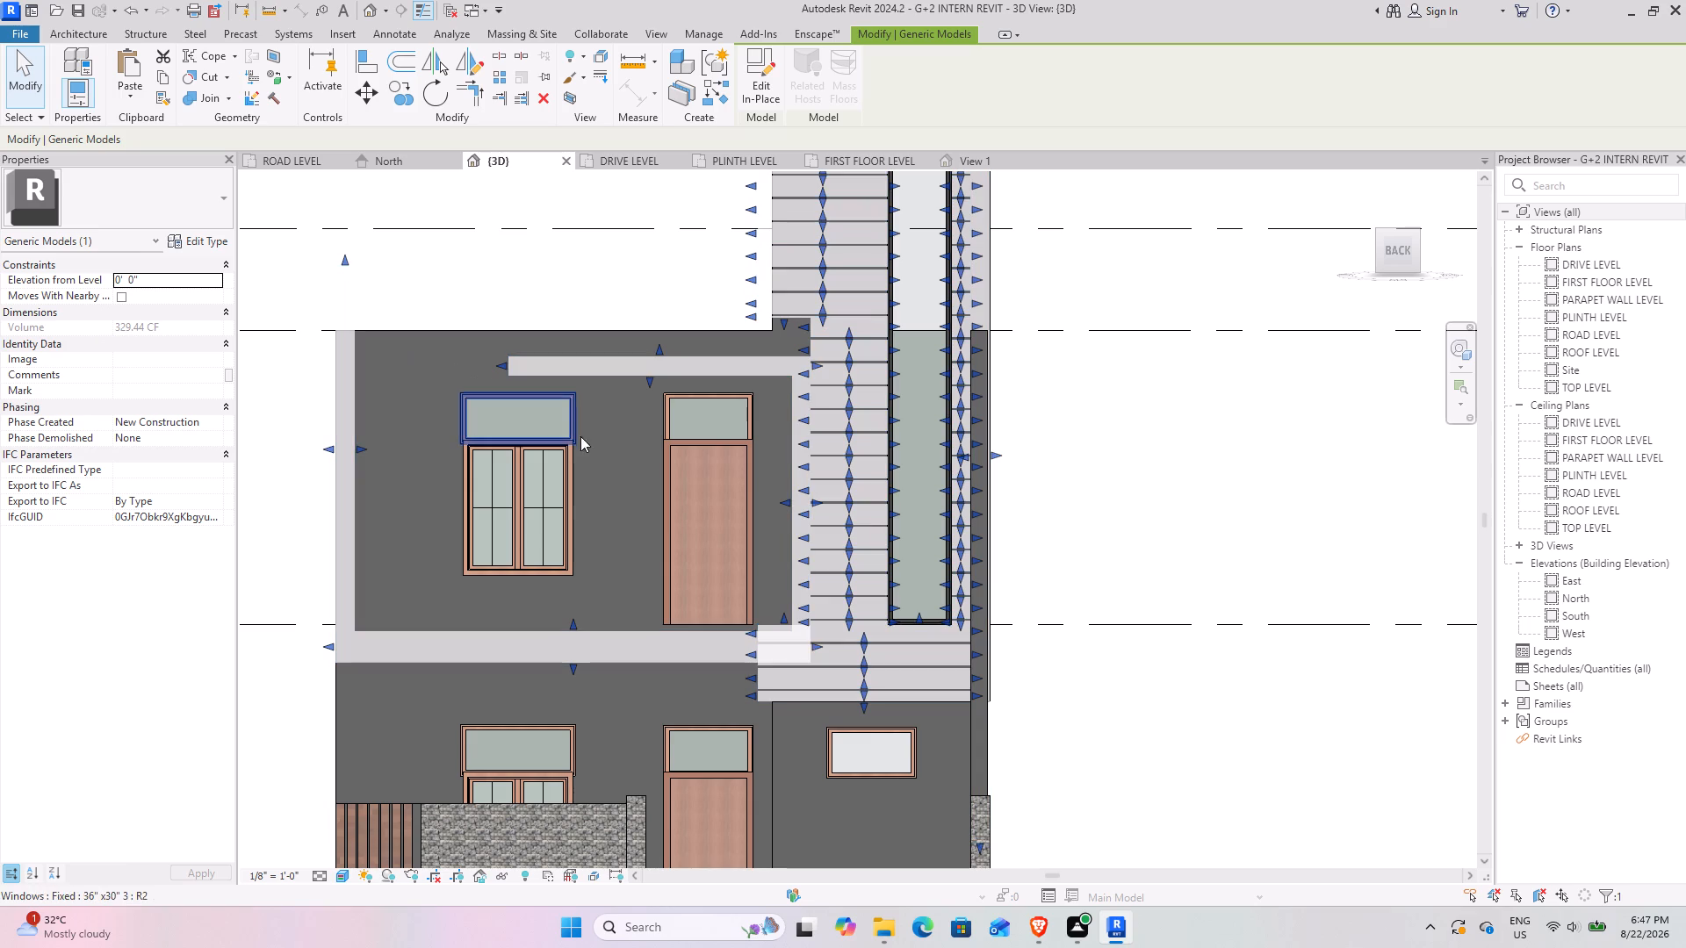
{"action": "middle_click_drag", "start_coordinate": [1086, 470], "coordinate": [1055, 731]}
{"action": "scroll", "coordinate": [878, 276], "scroll_direction": "up", "scroll_amount": 3}
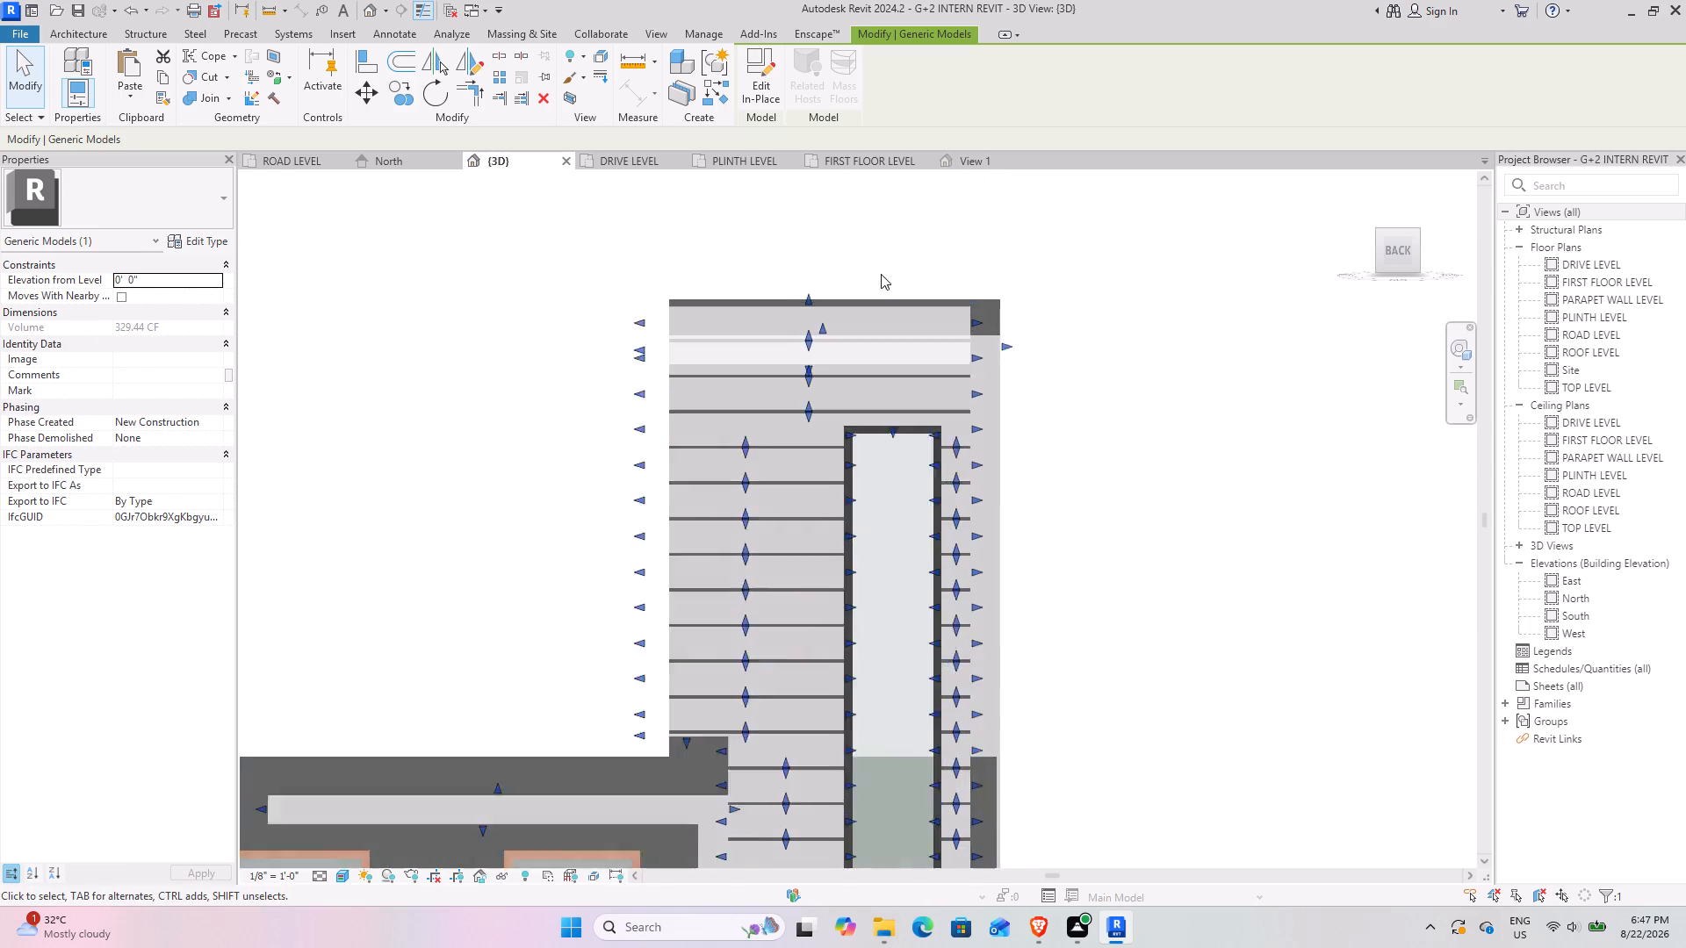
{"action": "scroll", "coordinate": [881, 274], "scroll_direction": "up", "scroll_amount": 5}
{"action": "left_click", "coordinate": [1362, 468]}
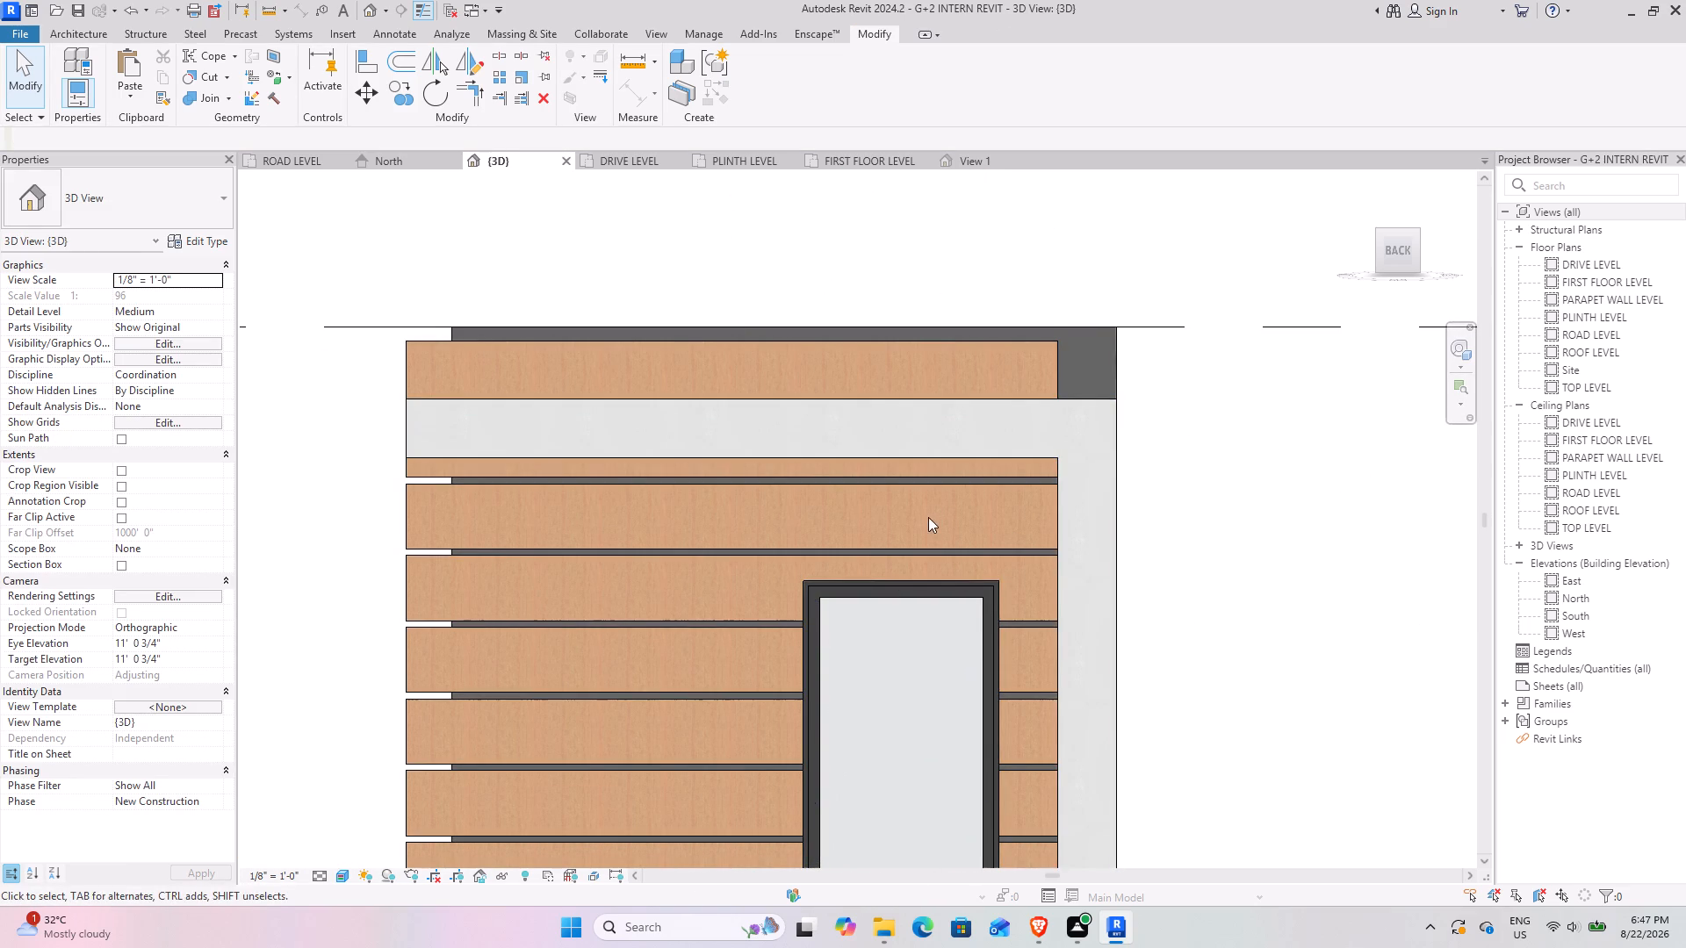
{"action": "scroll", "coordinate": [658, 527], "scroll_direction": "down", "scroll_amount": 4}
{"action": "middle_click_drag", "start_coordinate": [630, 632], "coordinate": [1020, 347]}
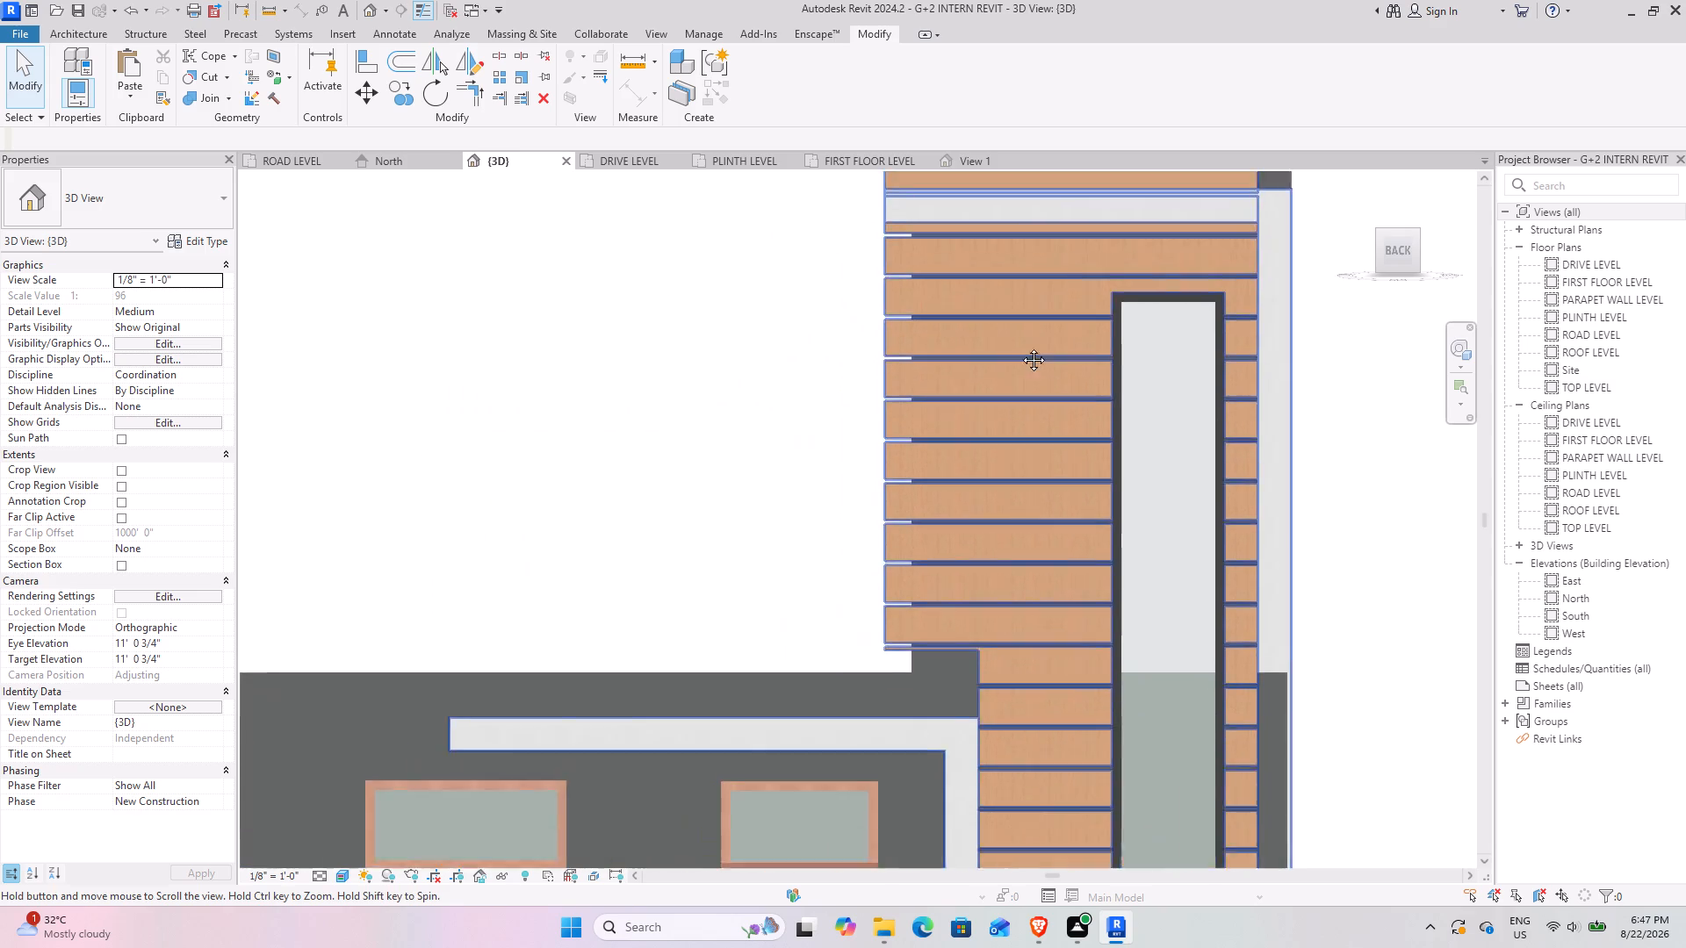
{"action": "middle_click_drag", "start_coordinate": [1020, 347], "coordinate": [1020, 342]}
{"action": "middle_click_drag", "start_coordinate": [878, 645], "coordinate": [926, 391]}
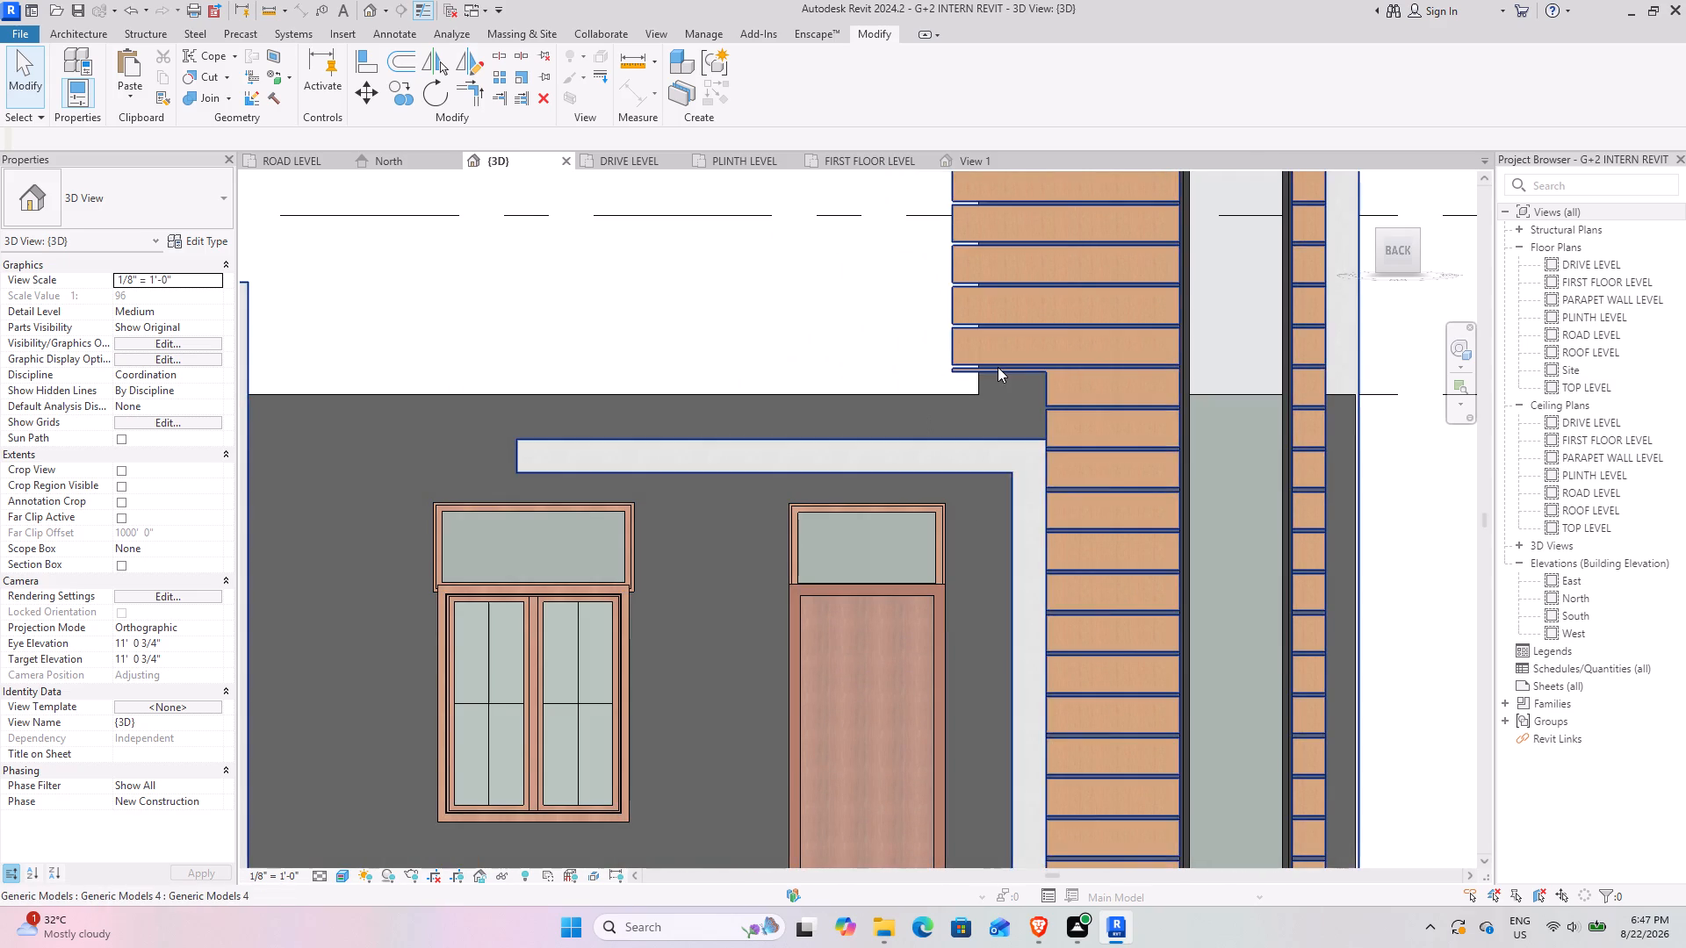
{"action": "left_click", "coordinate": [998, 367]}
{"action": "middle_click_drag", "start_coordinate": [1105, 368], "coordinate": [863, 595]}
{"action": "middle_click_drag", "start_coordinate": [924, 432], "coordinate": [888, 536]}
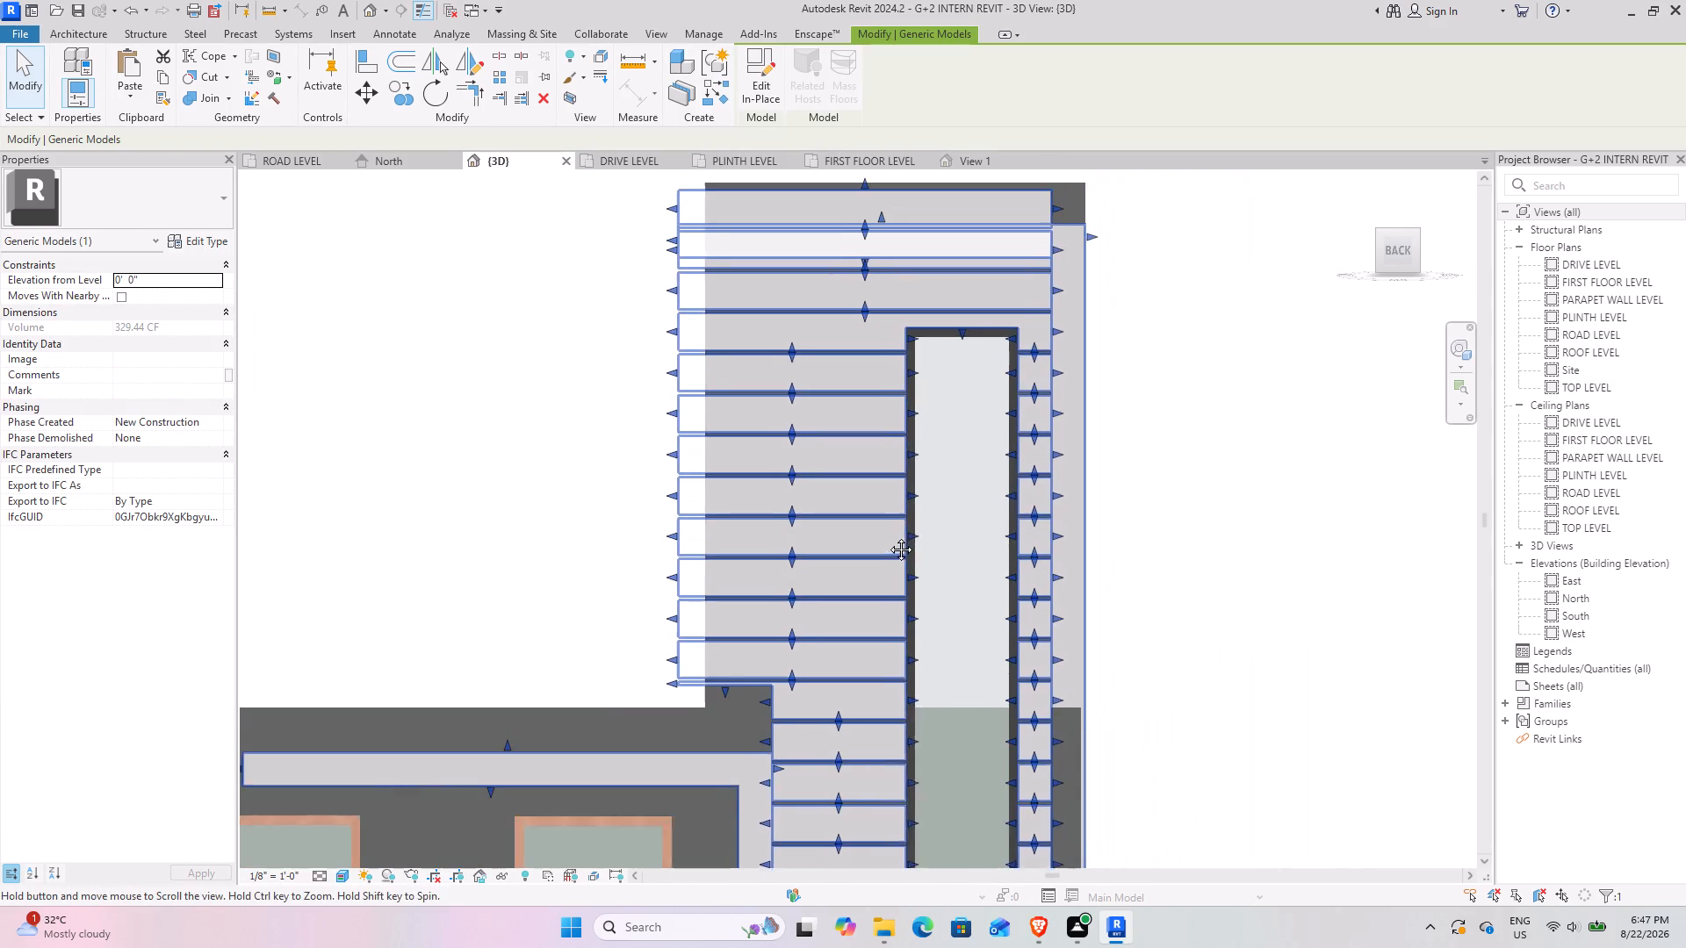
{"action": "middle_click_drag", "start_coordinate": [888, 536], "coordinate": [888, 538]}
{"action": "left_click", "coordinate": [1306, 419]}
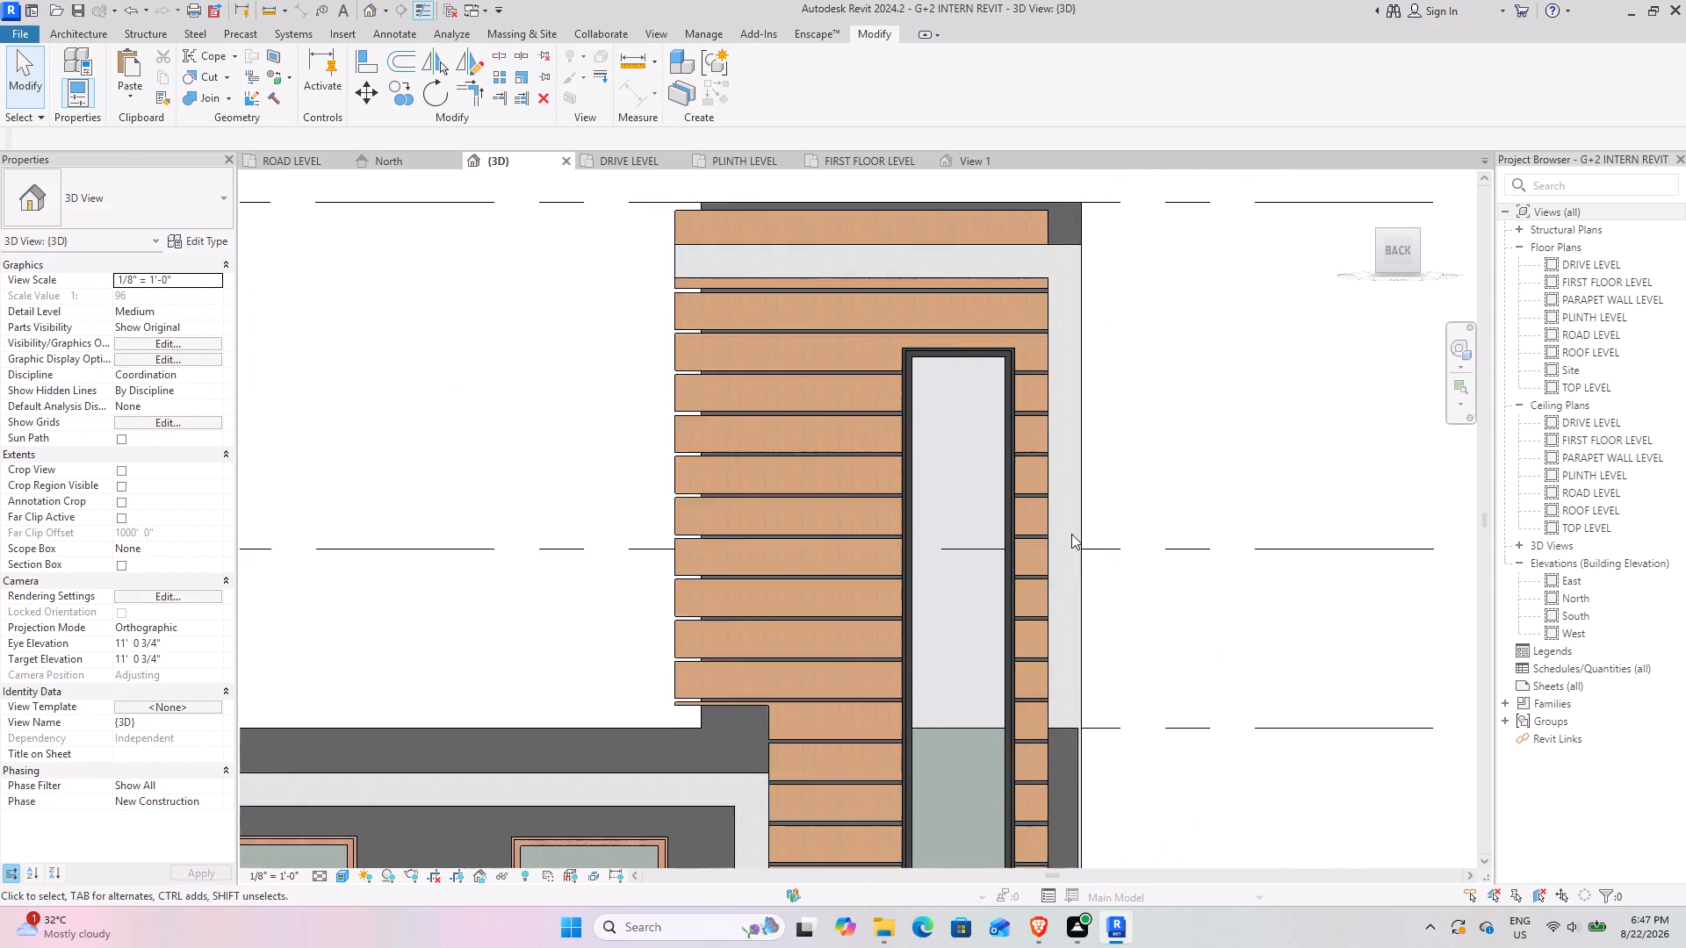
Open the facade's generic model for in-place editing and select the white frame extrusion around the first-floor door and window.
{"action": "scroll", "coordinate": [1071, 534], "scroll_direction": "down", "scroll_amount": 2}
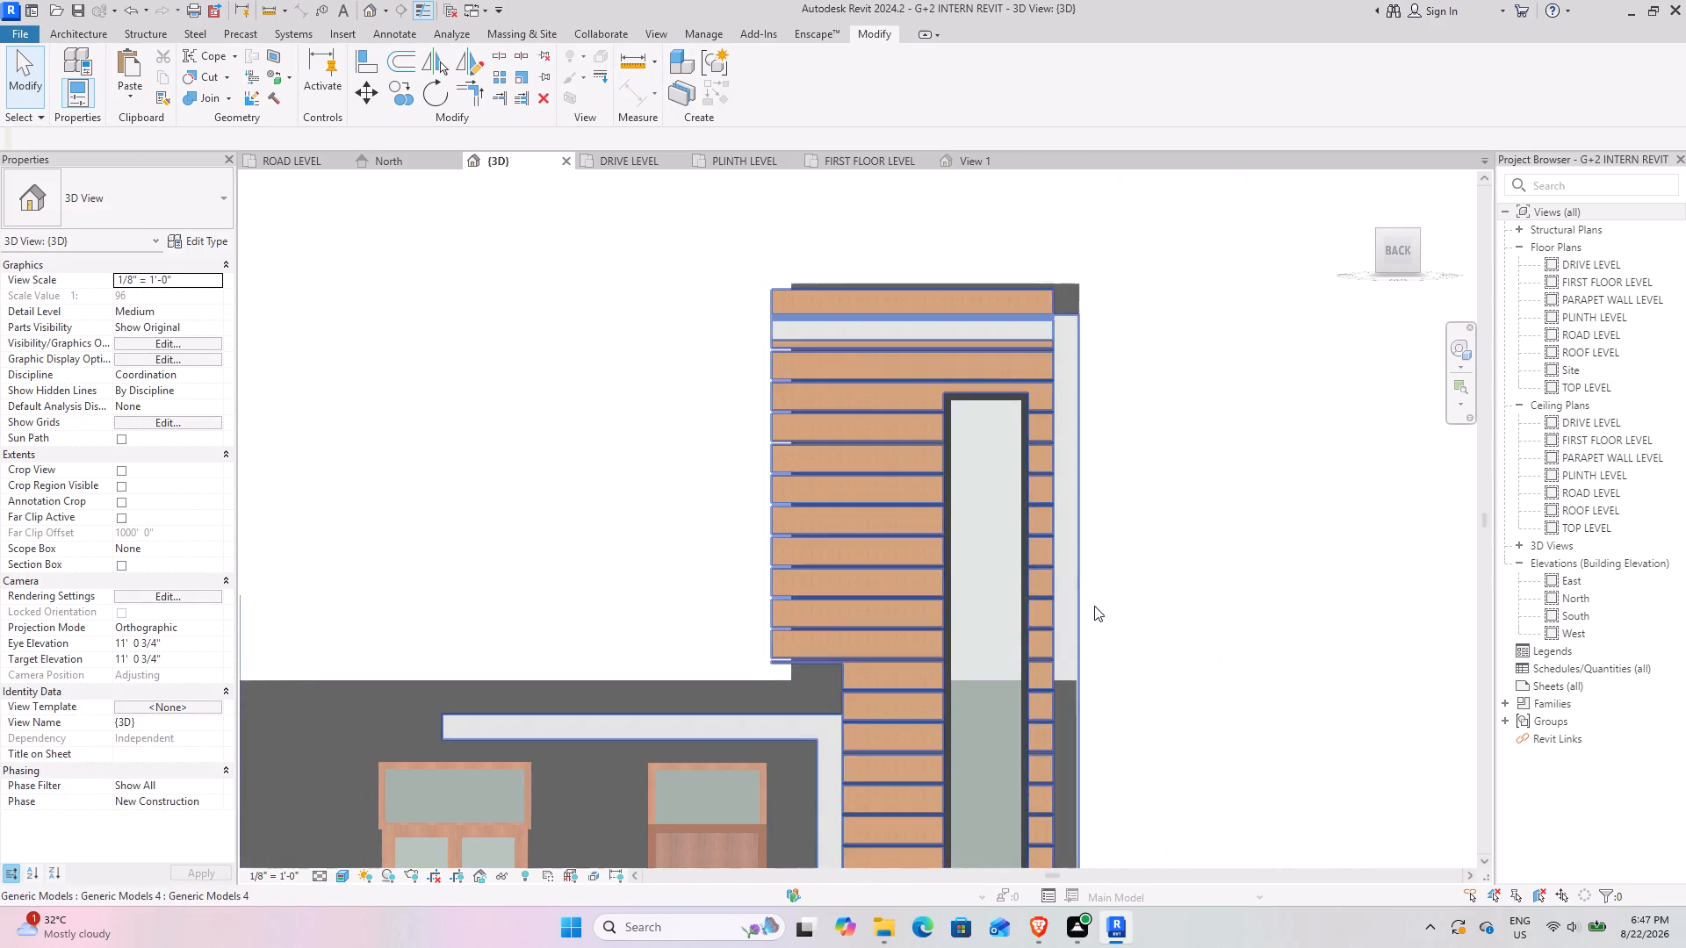
{"action": "middle_click_drag", "start_coordinate": [1152, 646], "coordinate": [1055, 307]}
{"action": "middle_click_drag", "start_coordinate": [1171, 671], "coordinate": [1133, 464]}
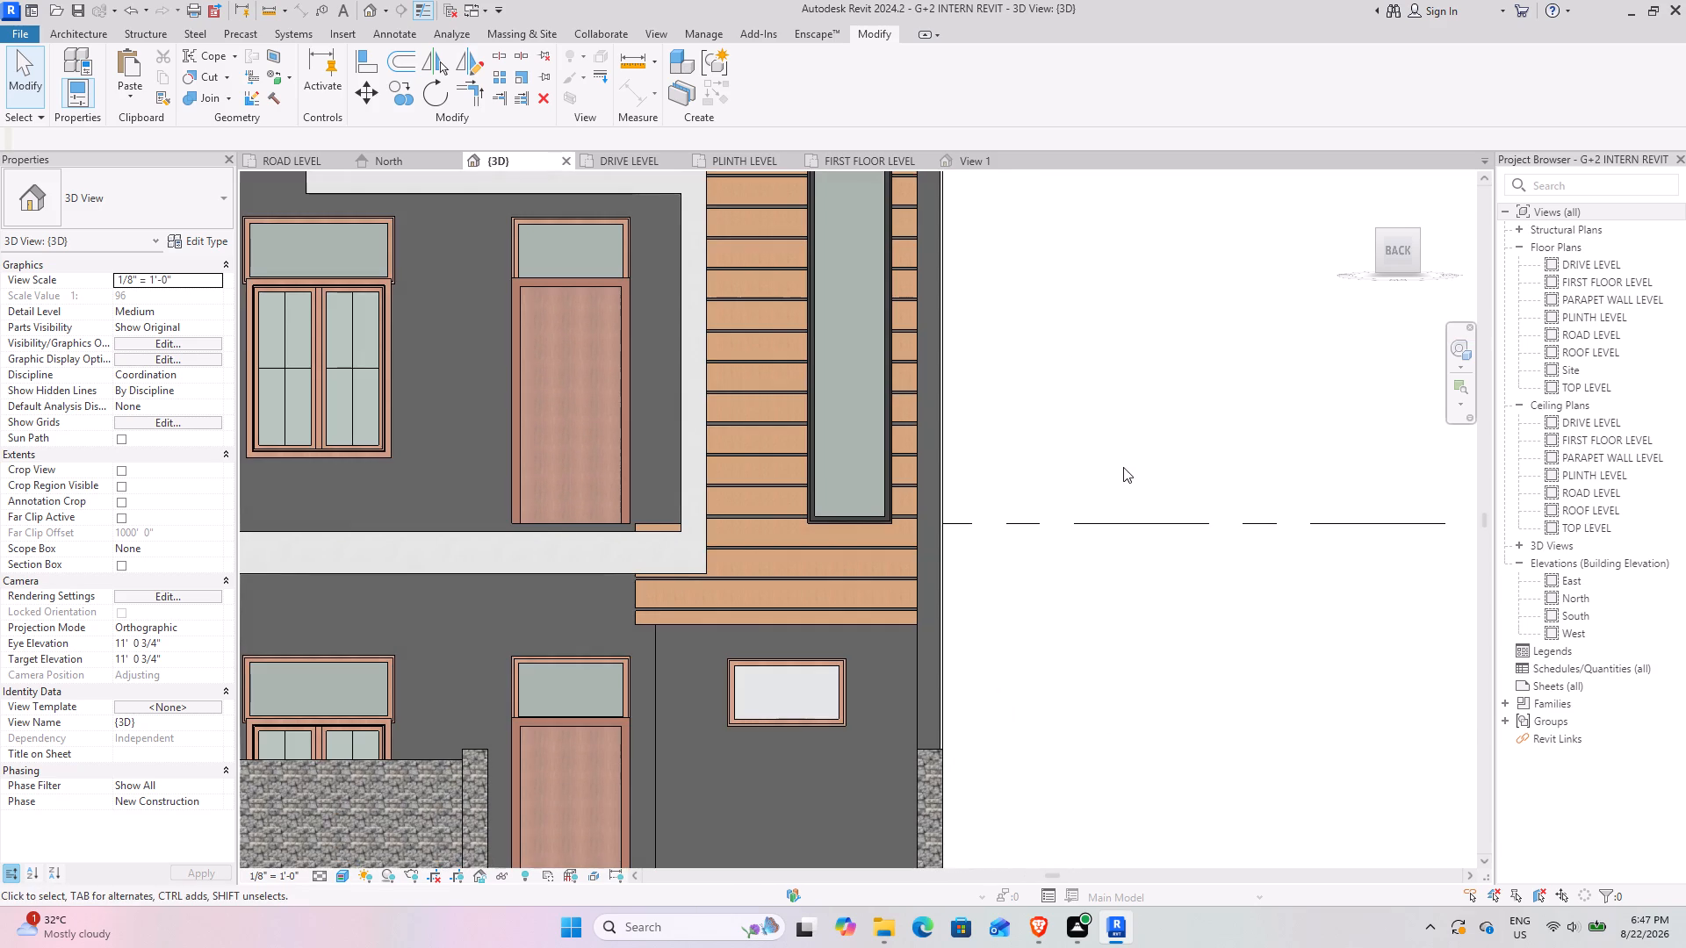
{"action": "middle_click_drag", "start_coordinate": [1140, 486], "coordinate": [1154, 624]}
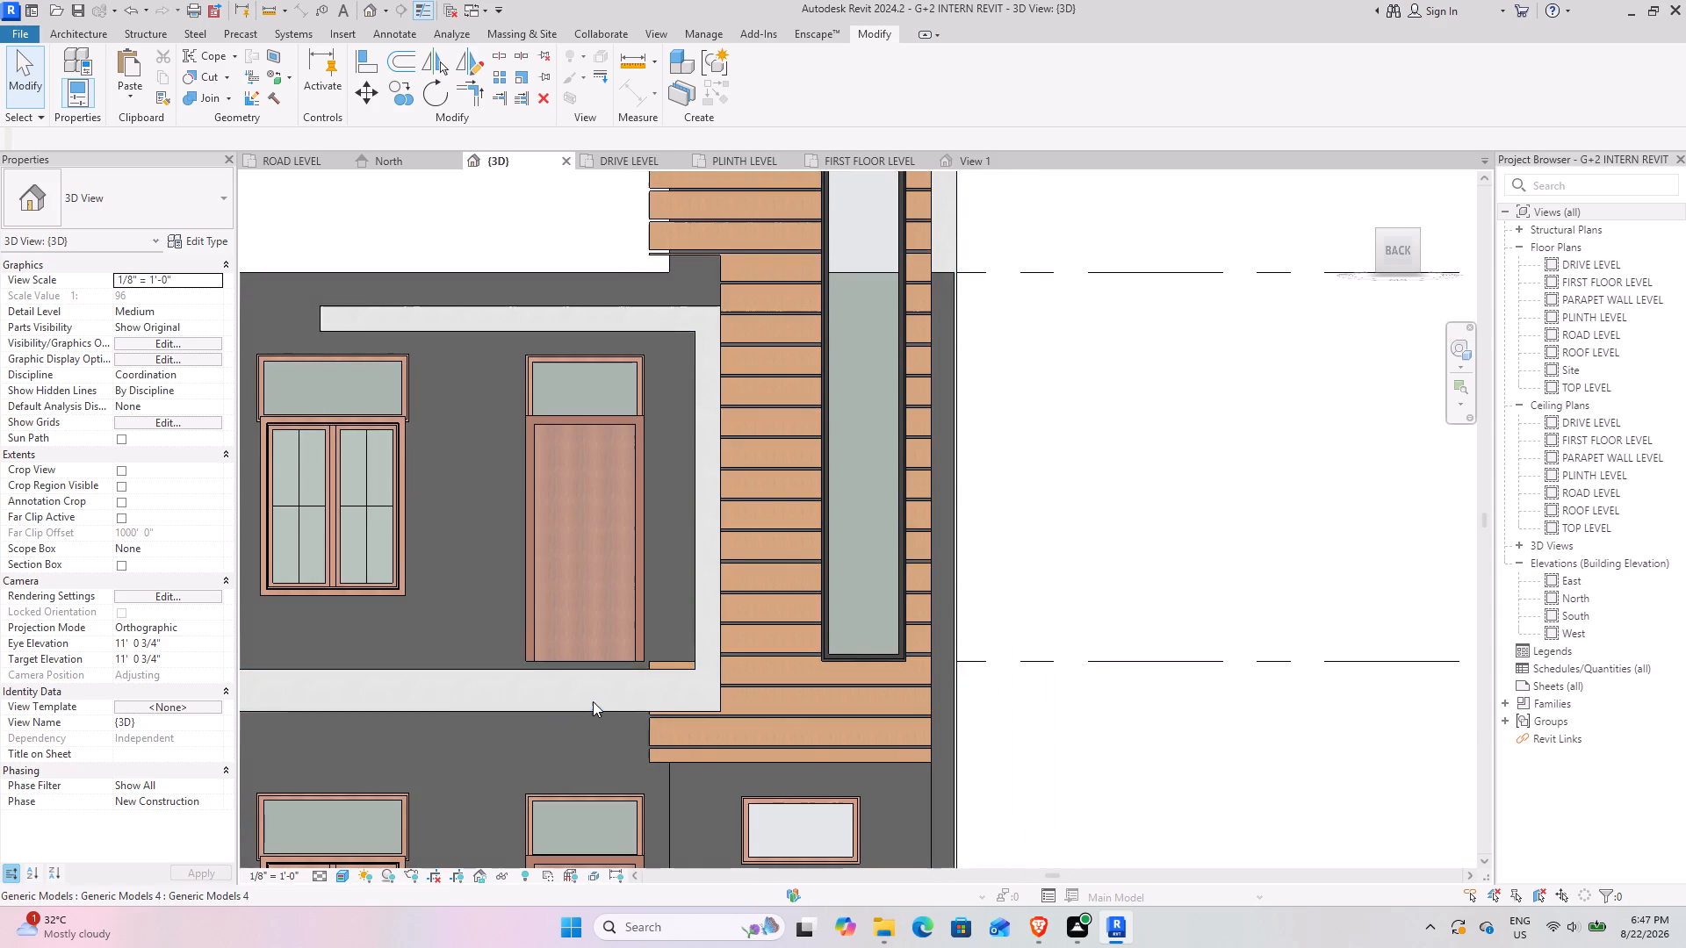
{"action": "left_click", "coordinate": [593, 701]}
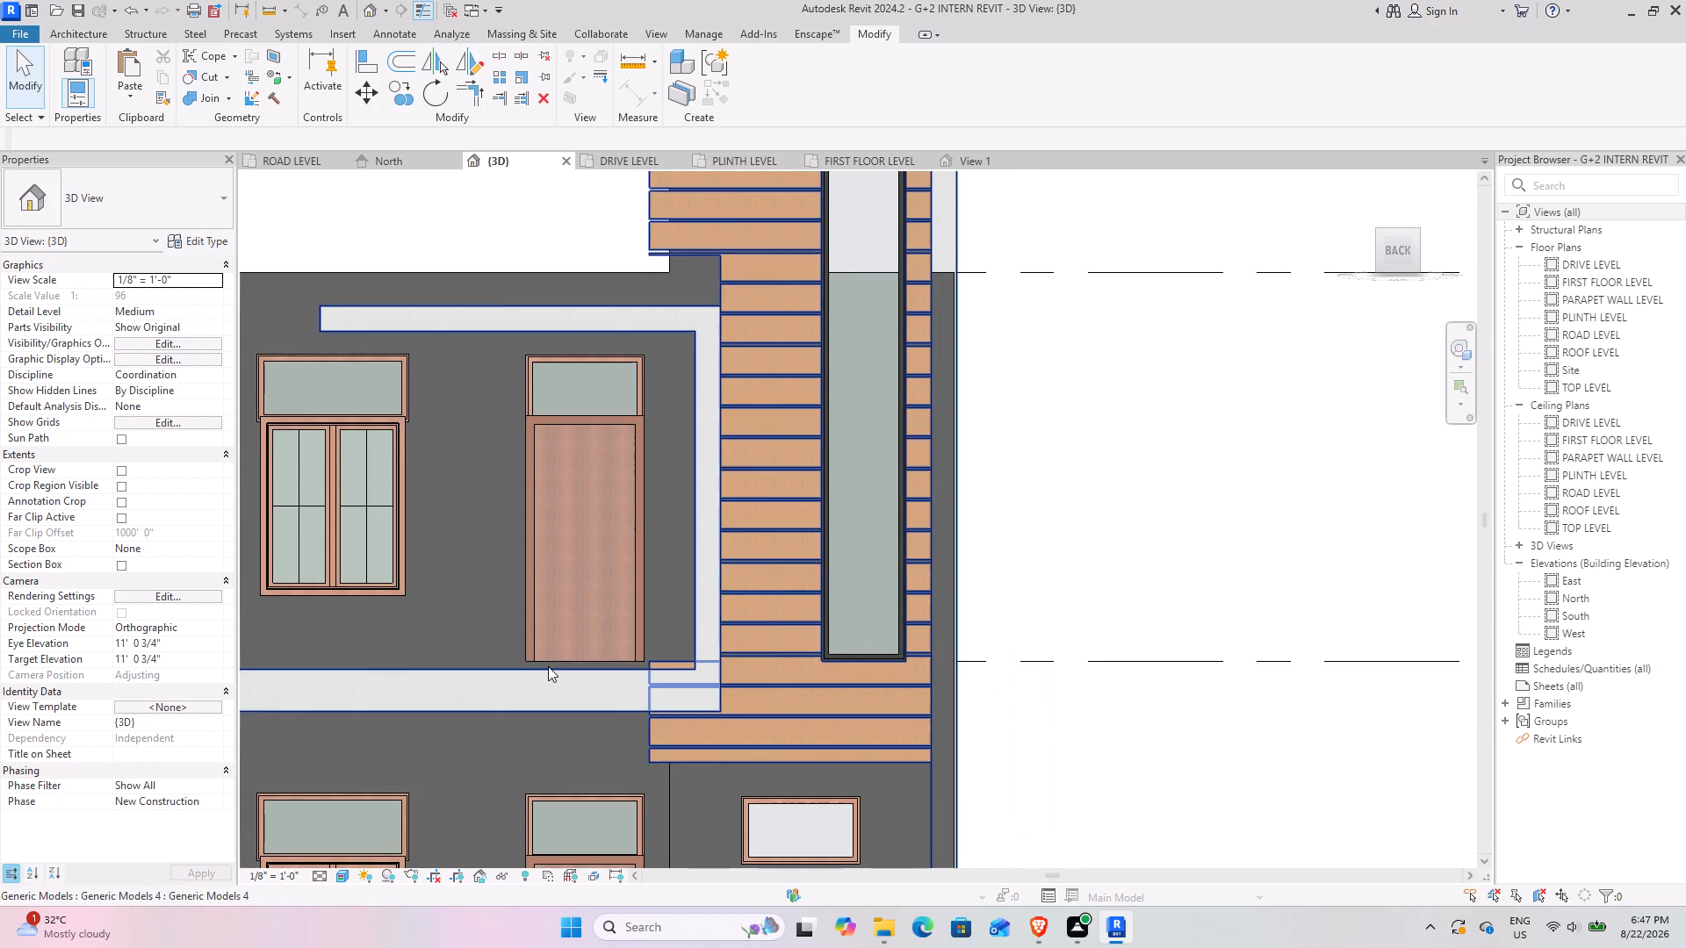
{"action": "left_click", "coordinate": [548, 666]}
{"action": "left_click", "coordinate": [770, 71]}
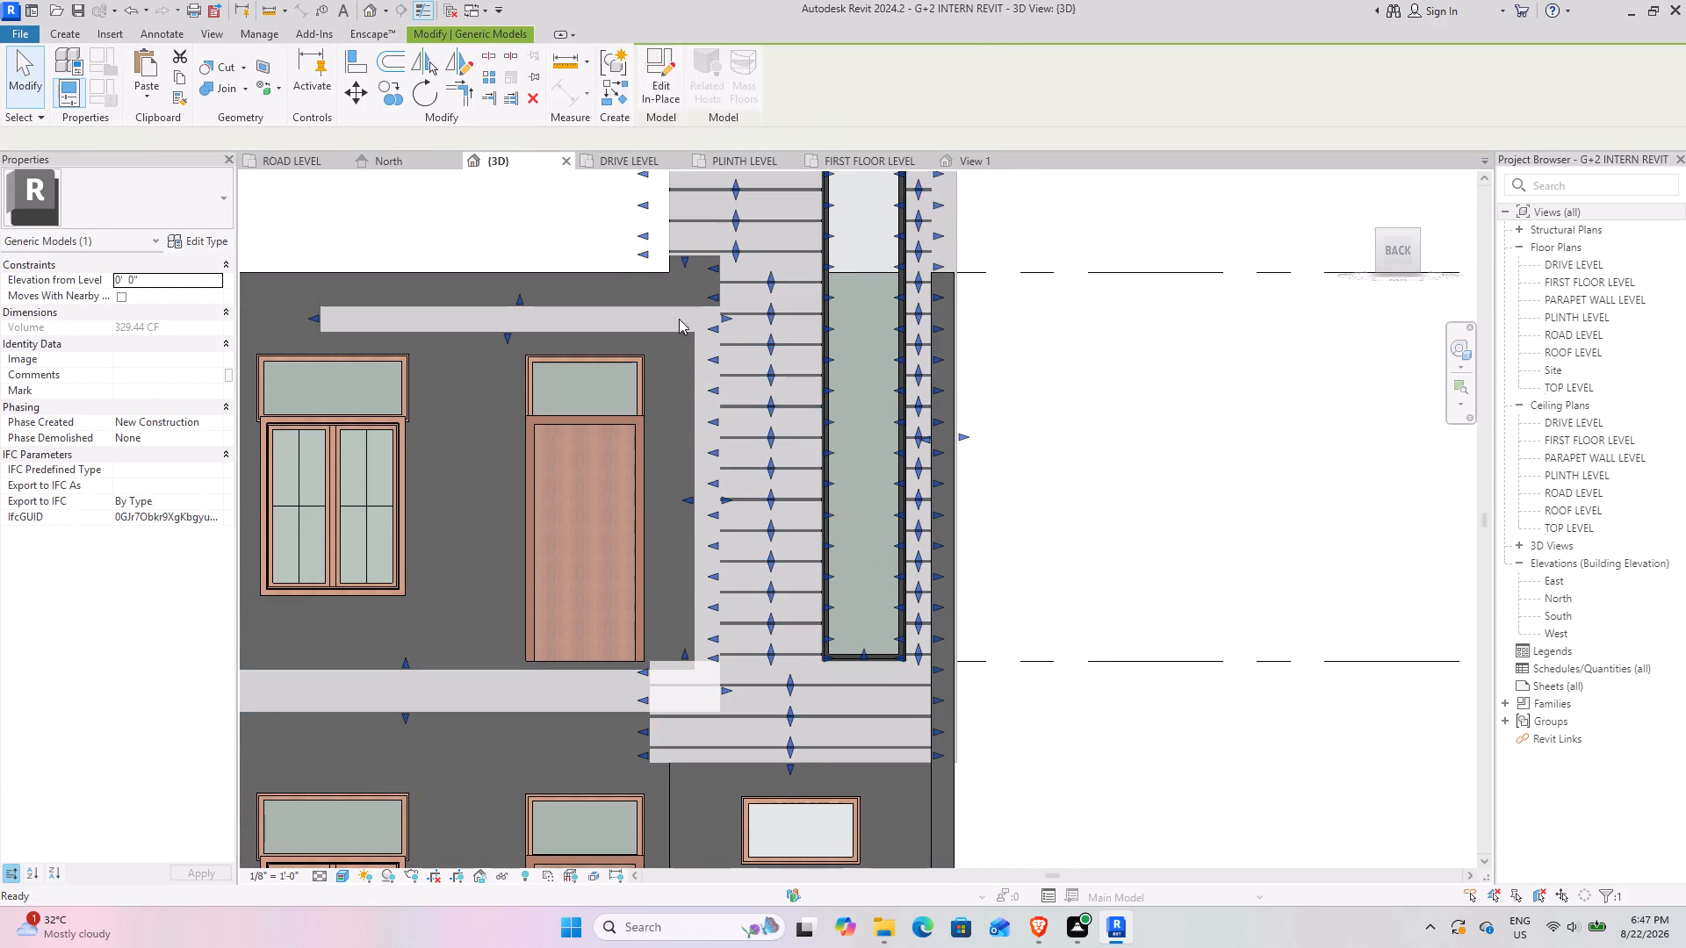
{"action": "left_click", "coordinate": [580, 708]}
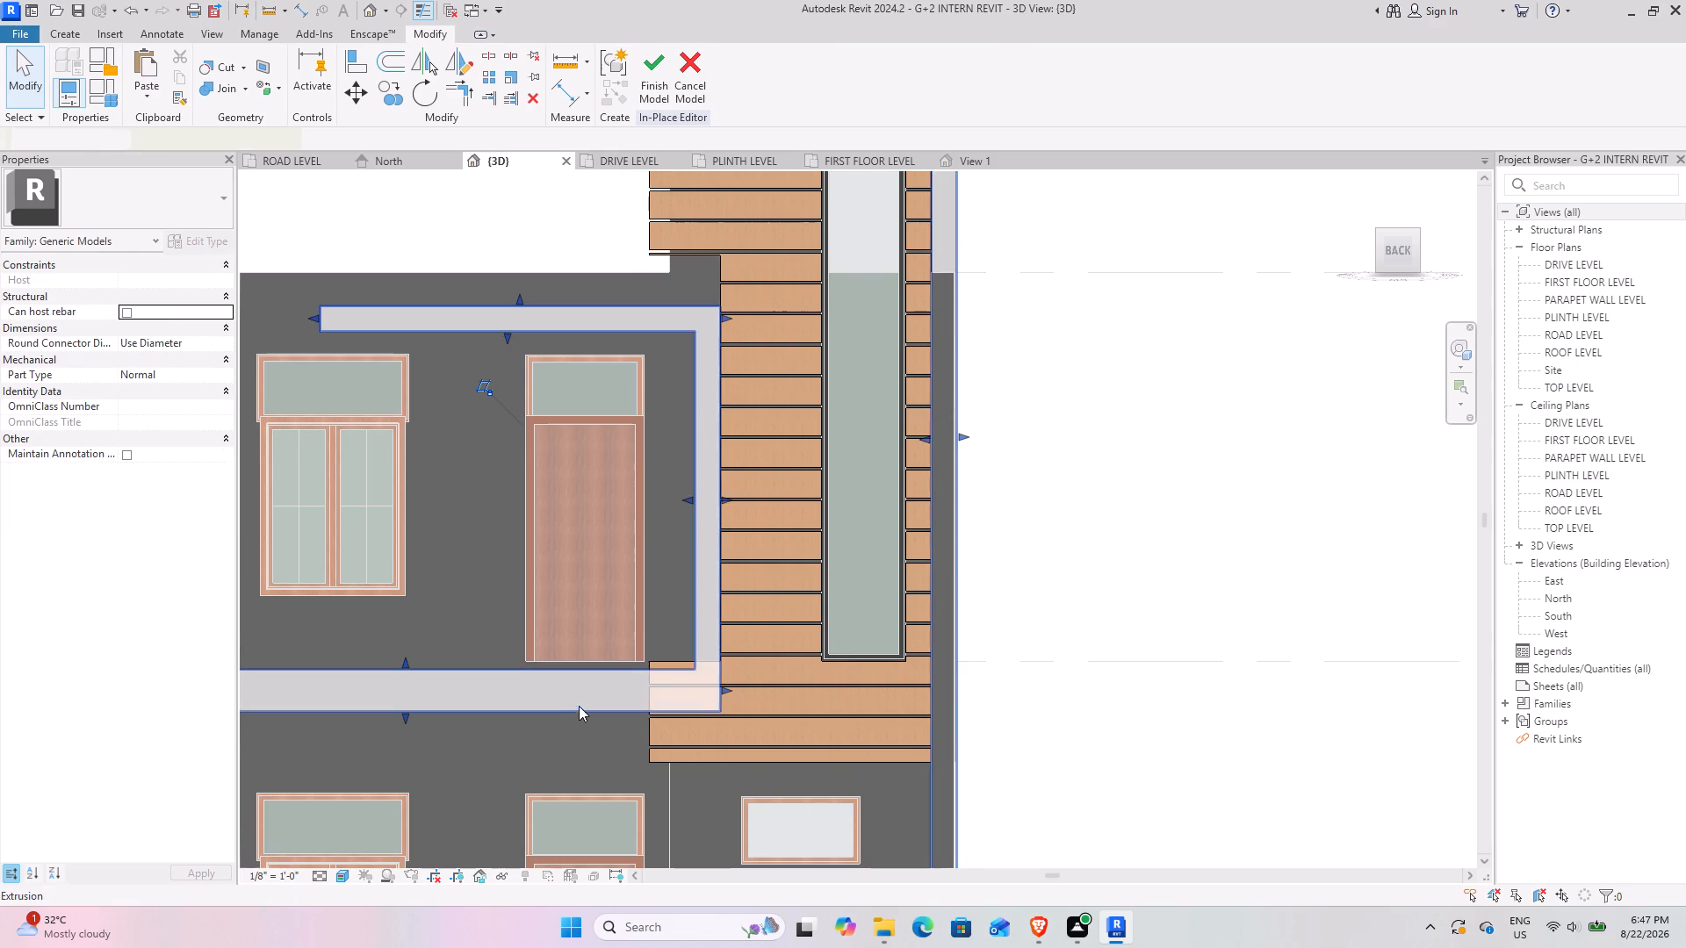
Examine the selected frame extrusion in 3D from the back and both sides, from the entrance ramp up to the tower top.
{"action": "middle_click_drag", "start_coordinate": [720, 441], "coordinate": [724, 607]}
{"action": "middle_click_drag", "start_coordinate": [1053, 650], "coordinate": [1053, 554]}
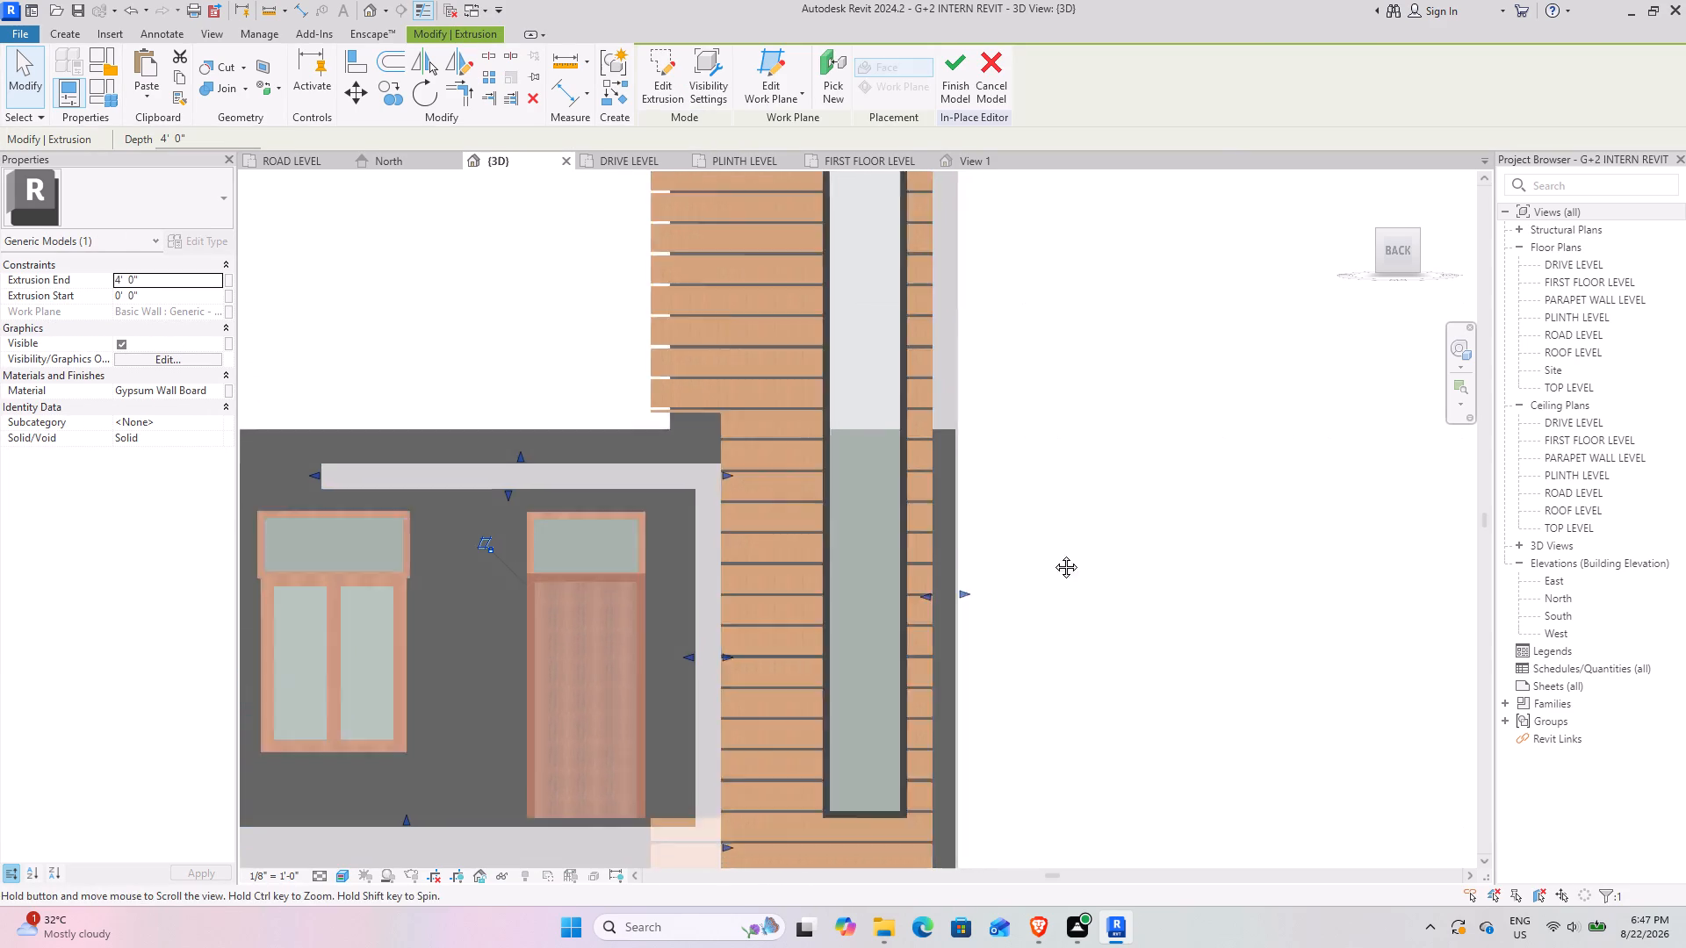
{"action": "middle_click_drag", "start_coordinate": [1053, 554], "coordinate": [1122, 198]}
{"action": "scroll", "coordinate": [1110, 454], "scroll_direction": "down", "scroll_amount": 3}
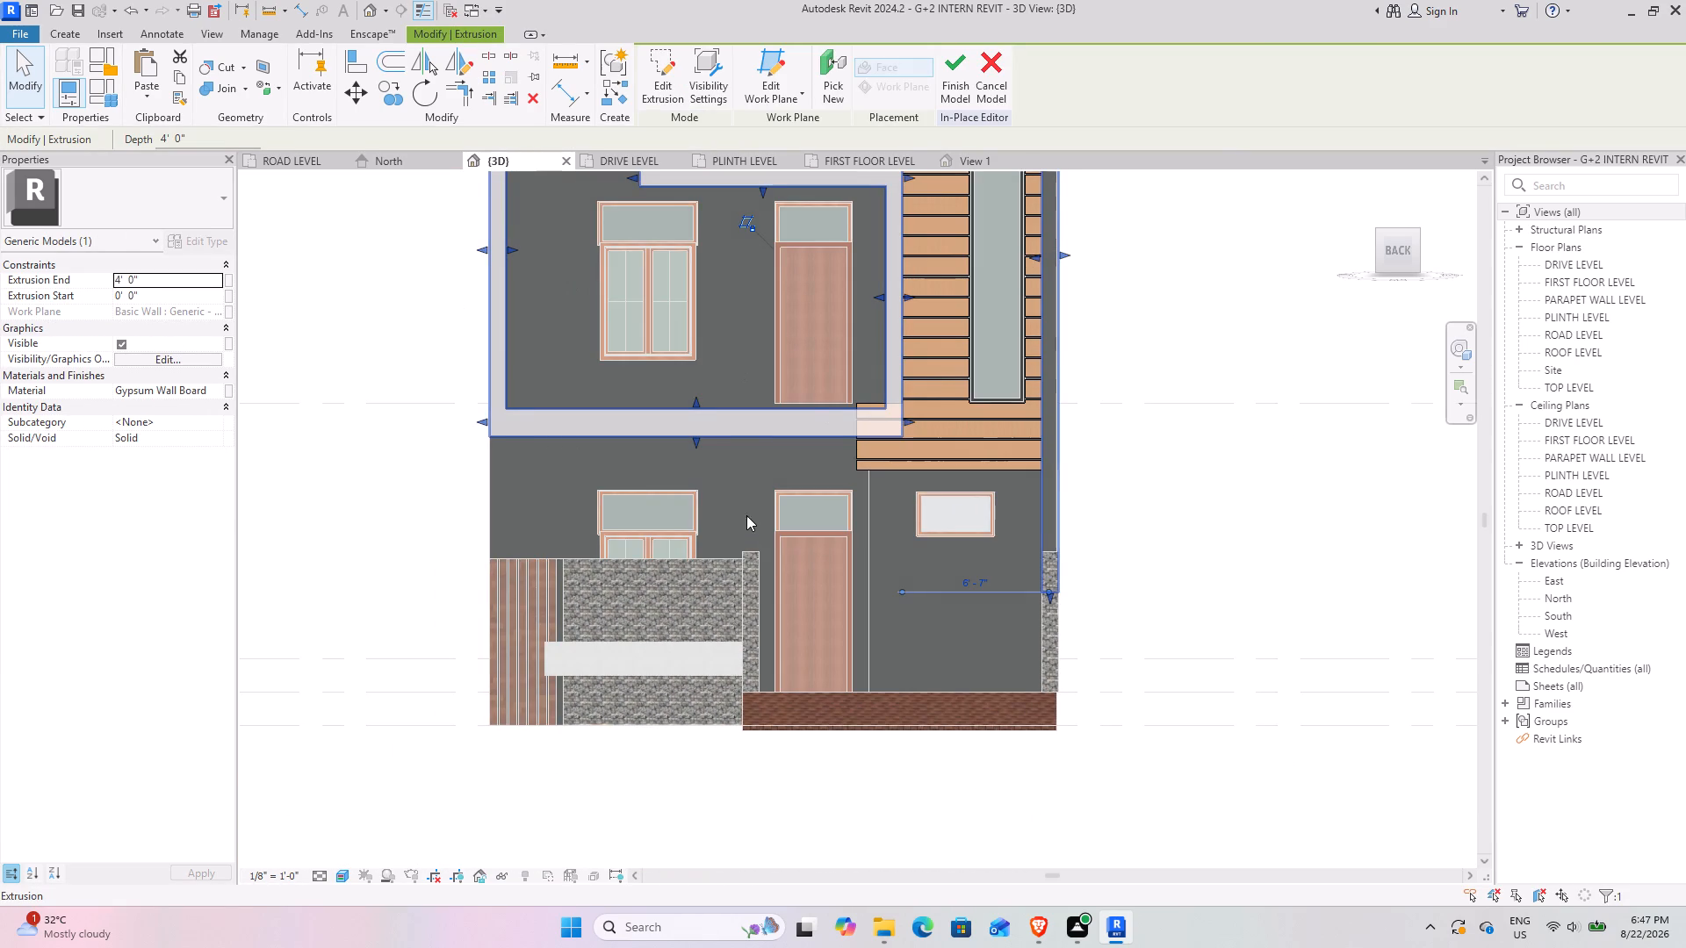
{"action": "scroll", "coordinate": [739, 513], "scroll_direction": "up", "scroll_amount": 1}
{"action": "middle_click_drag", "start_coordinate": [725, 514], "coordinate": [887, 602], "text": "shift"}
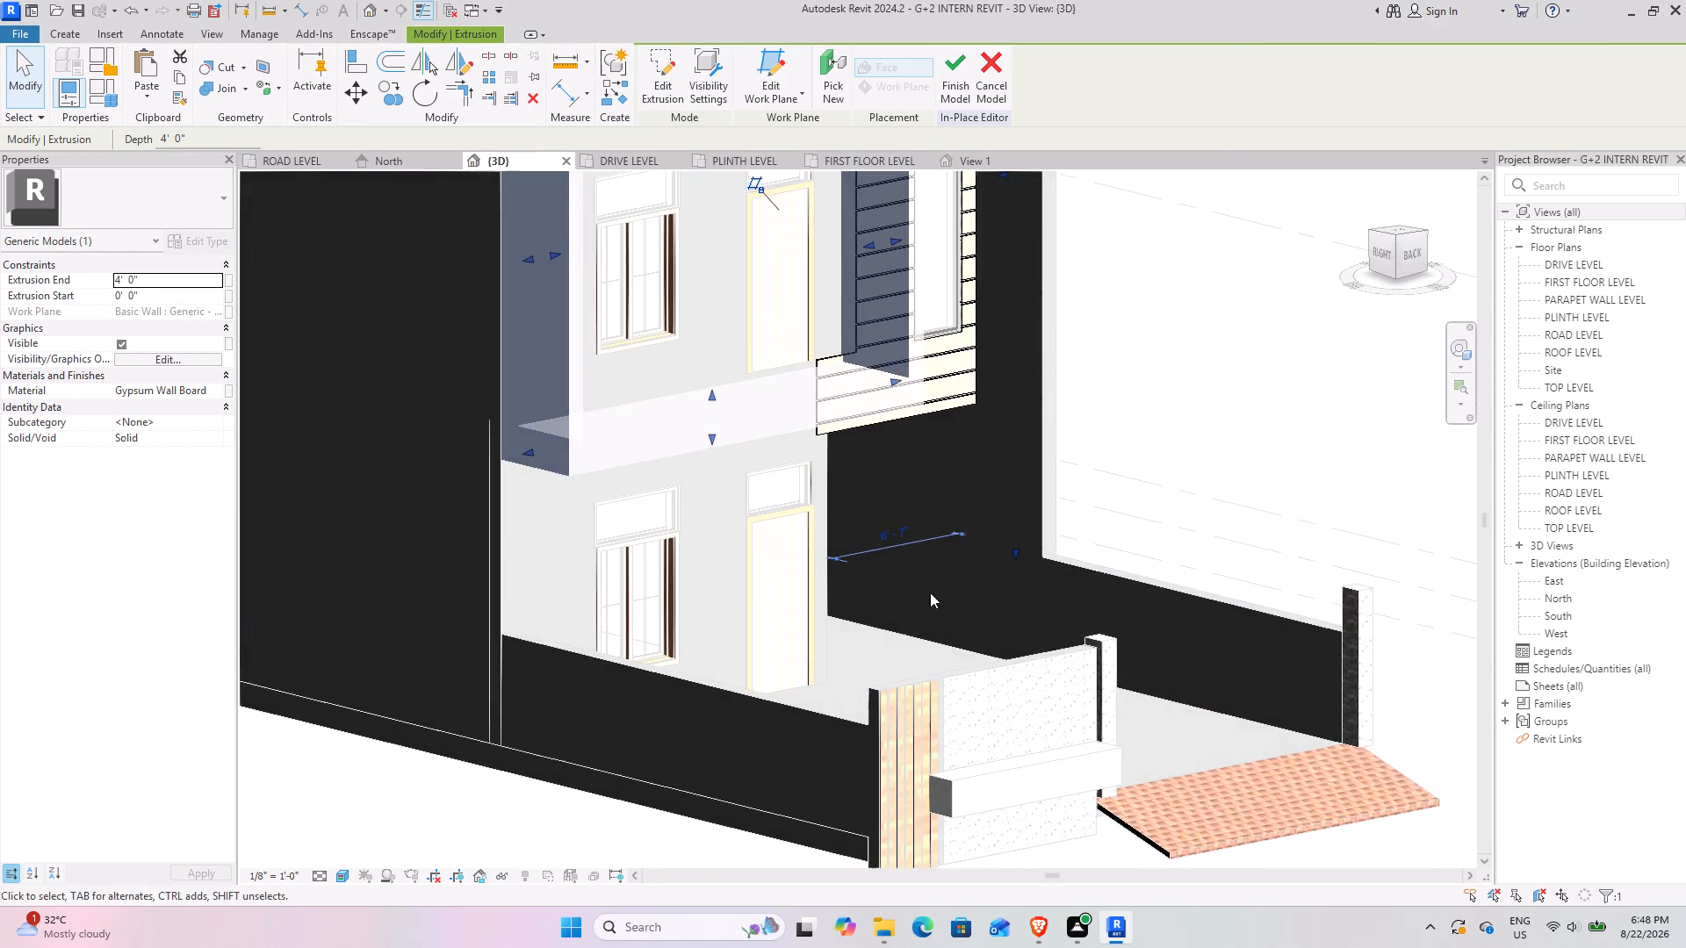
{"action": "middle_click_drag", "start_coordinate": [934, 573], "coordinate": [782, 555]}
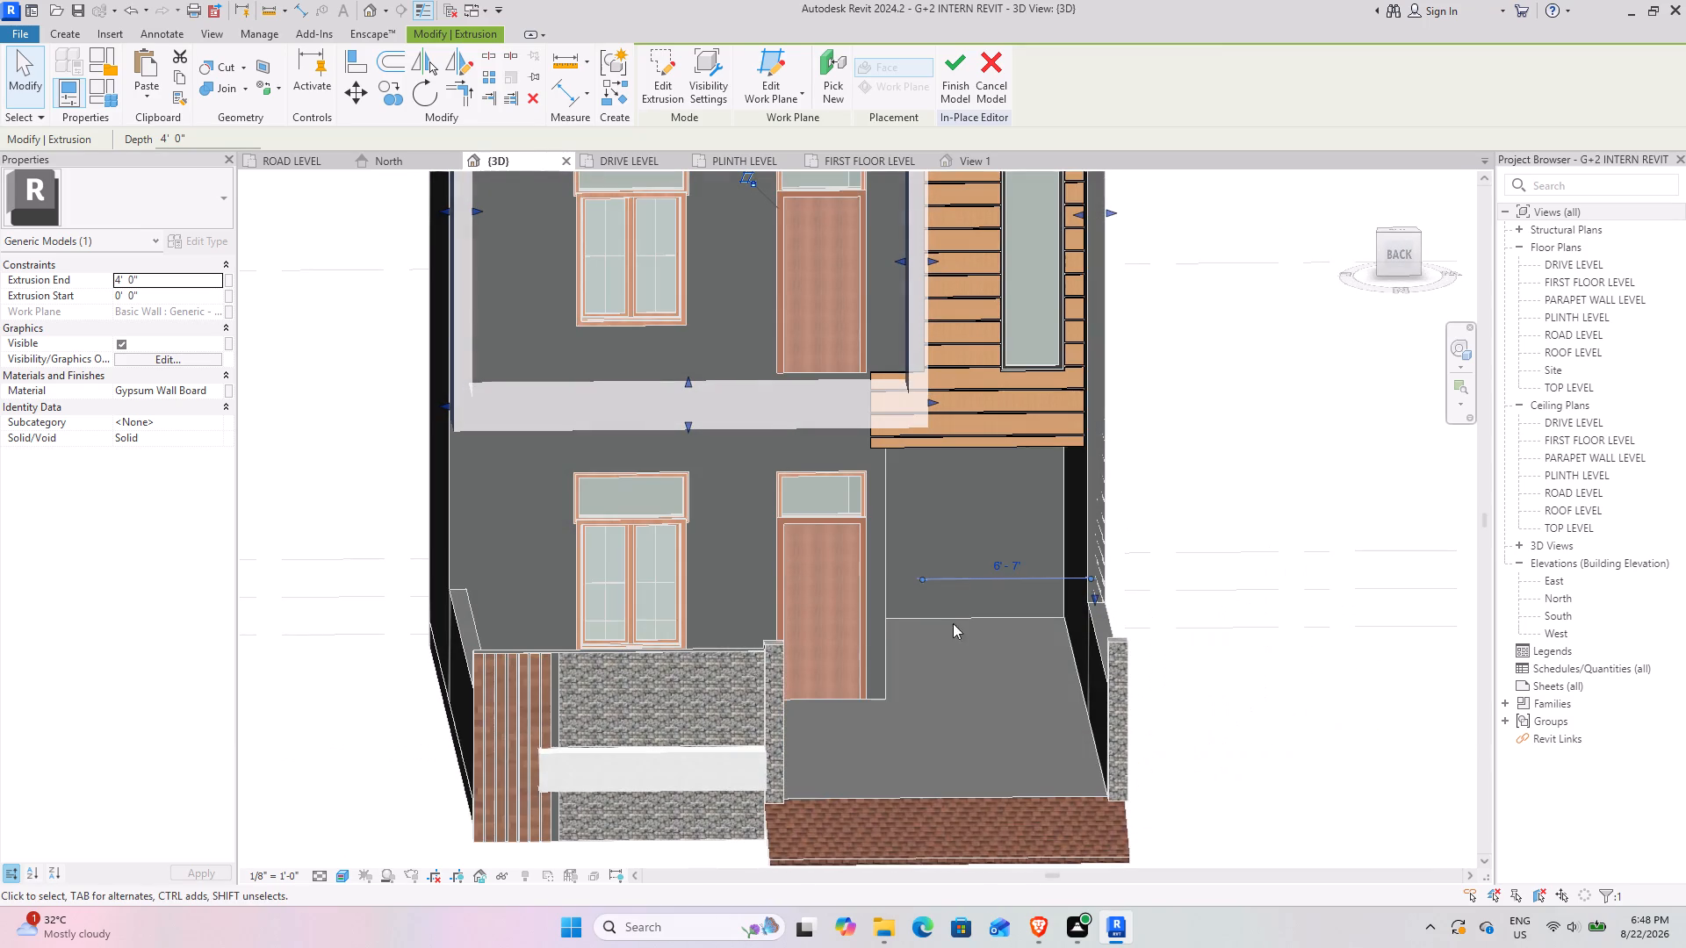
{"action": "middle_click_drag", "start_coordinate": [1048, 609], "coordinate": [913, 620], "text": "shift"}
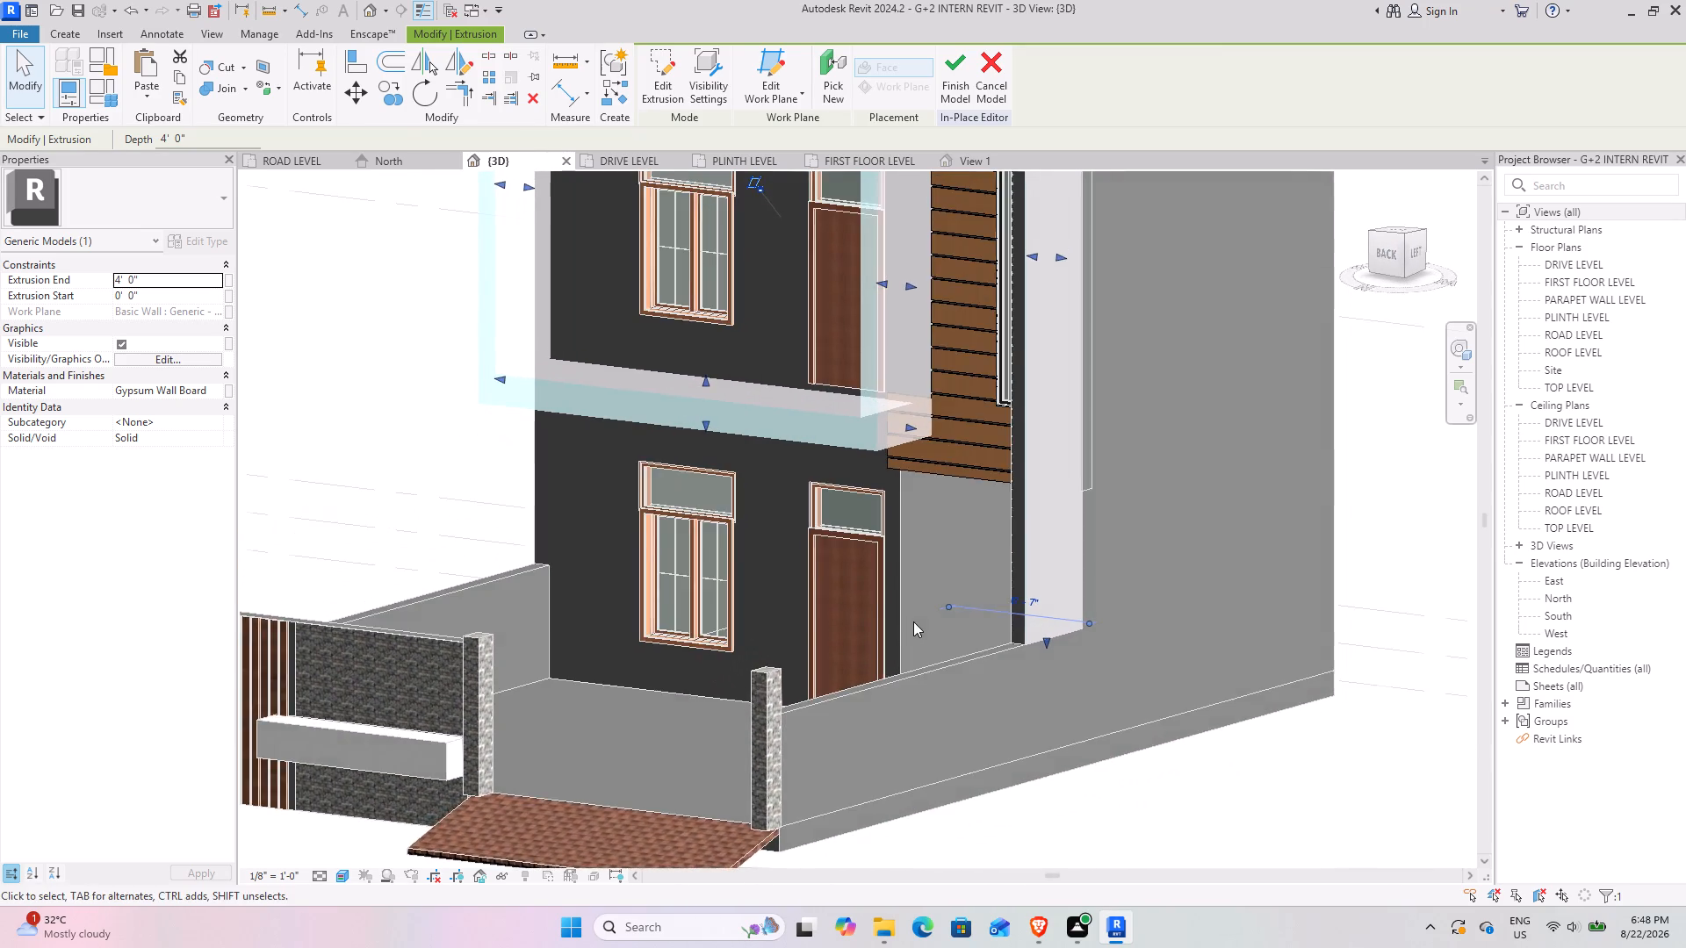
{"action": "middle_click_drag", "start_coordinate": [849, 578], "coordinate": [931, 618], "text": "shift"}
{"action": "middle_click_drag", "start_coordinate": [894, 564], "coordinate": [863, 799]}
{"action": "middle_click_drag", "start_coordinate": [876, 567], "coordinate": [890, 758]}
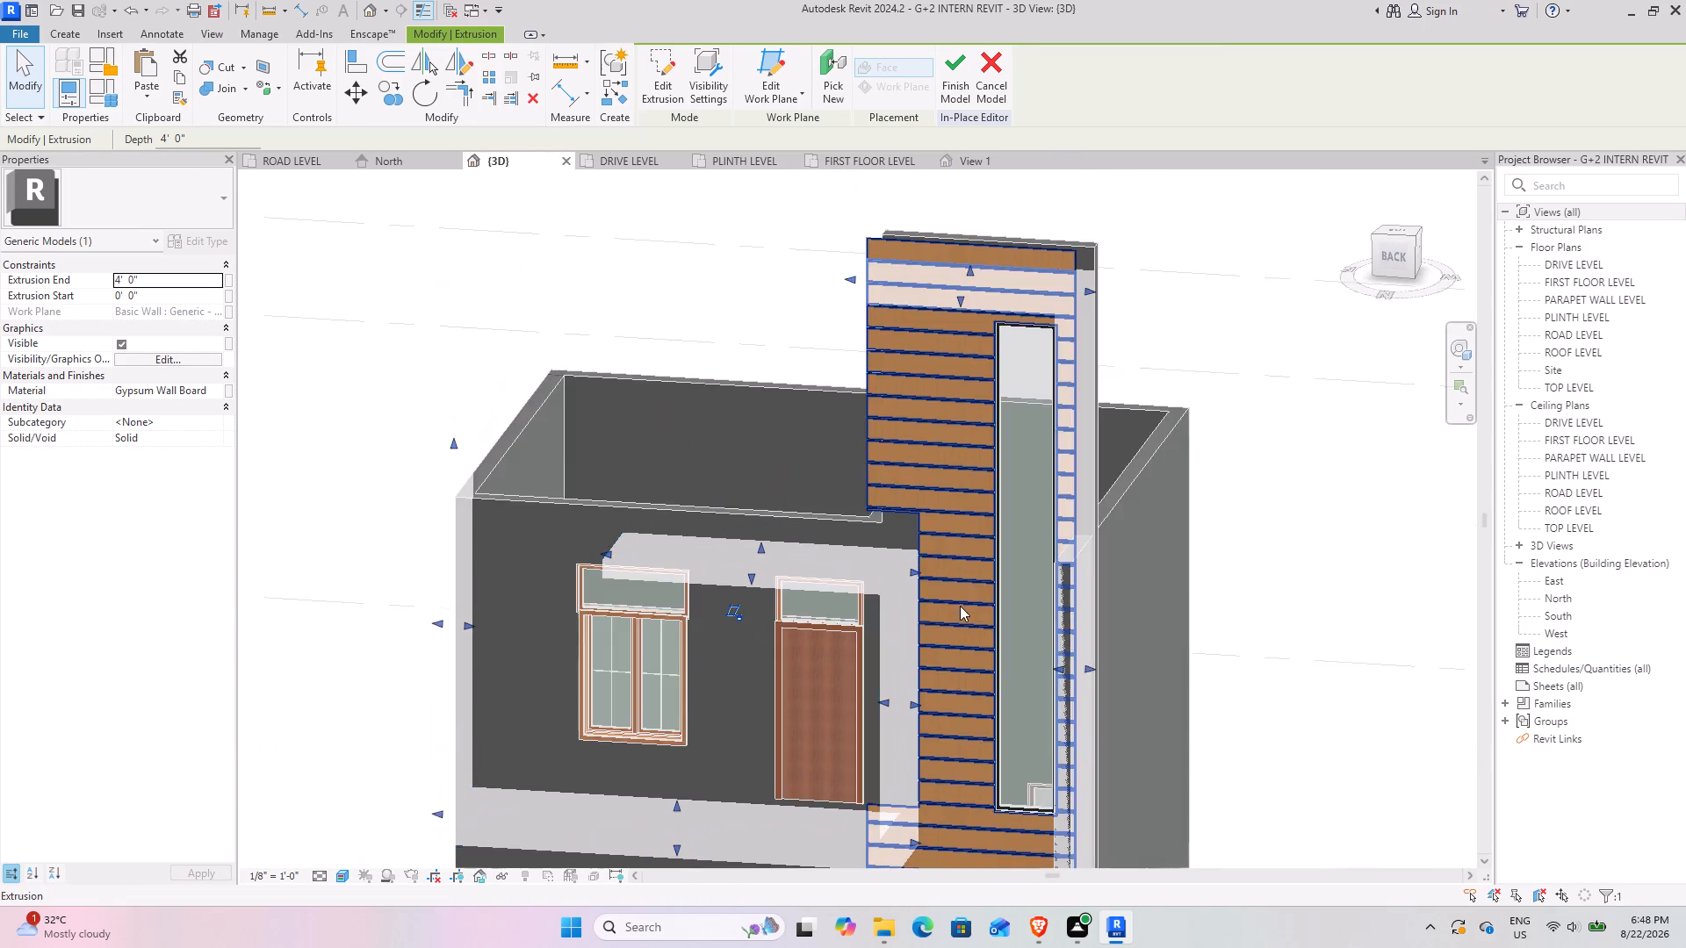
Examine the frame extrusion beside the tower cladding and down to the entrance, and cancel the in-place model edit.
{"action": "middle_click_drag", "start_coordinate": [961, 604], "coordinate": [1126, 537], "text": "shift"}
{"action": "middle_click_drag", "start_coordinate": [1135, 541], "coordinate": [958, 571]}
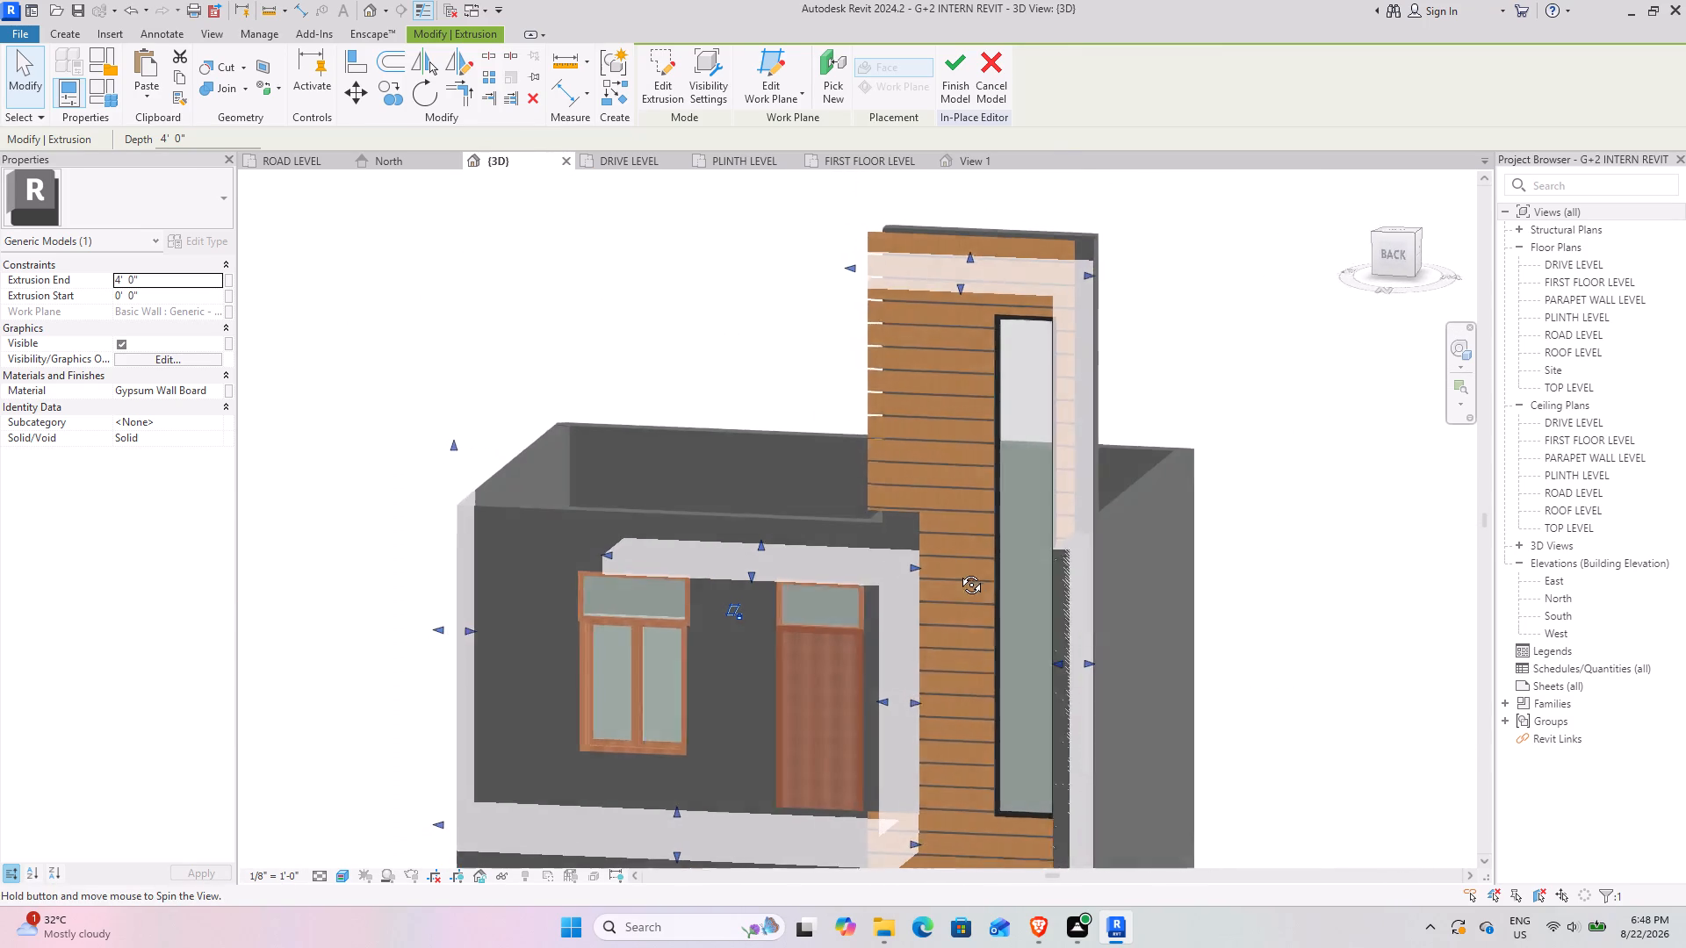
{"action": "middle_click_drag", "start_coordinate": [958, 571], "coordinate": [951, 576]}
{"action": "middle_click_drag", "start_coordinate": [964, 618], "coordinate": [1020, 565], "text": "shift"}
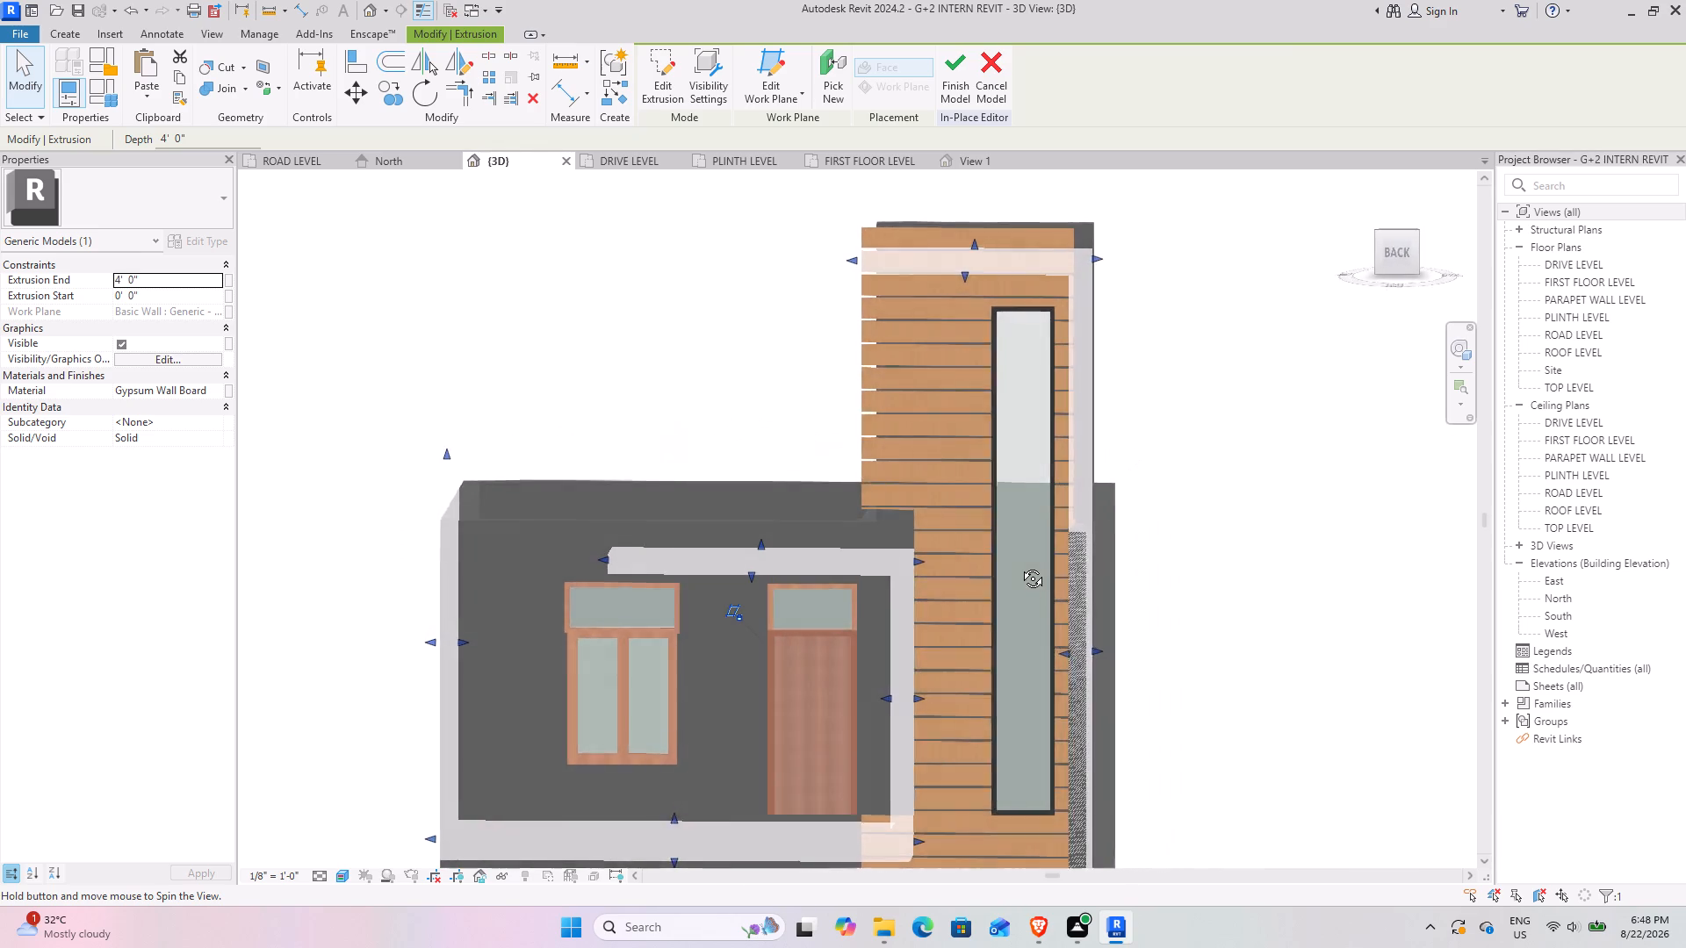
{"action": "middle_click_drag", "start_coordinate": [1020, 565], "coordinate": [1001, 577], "text": "shift"}
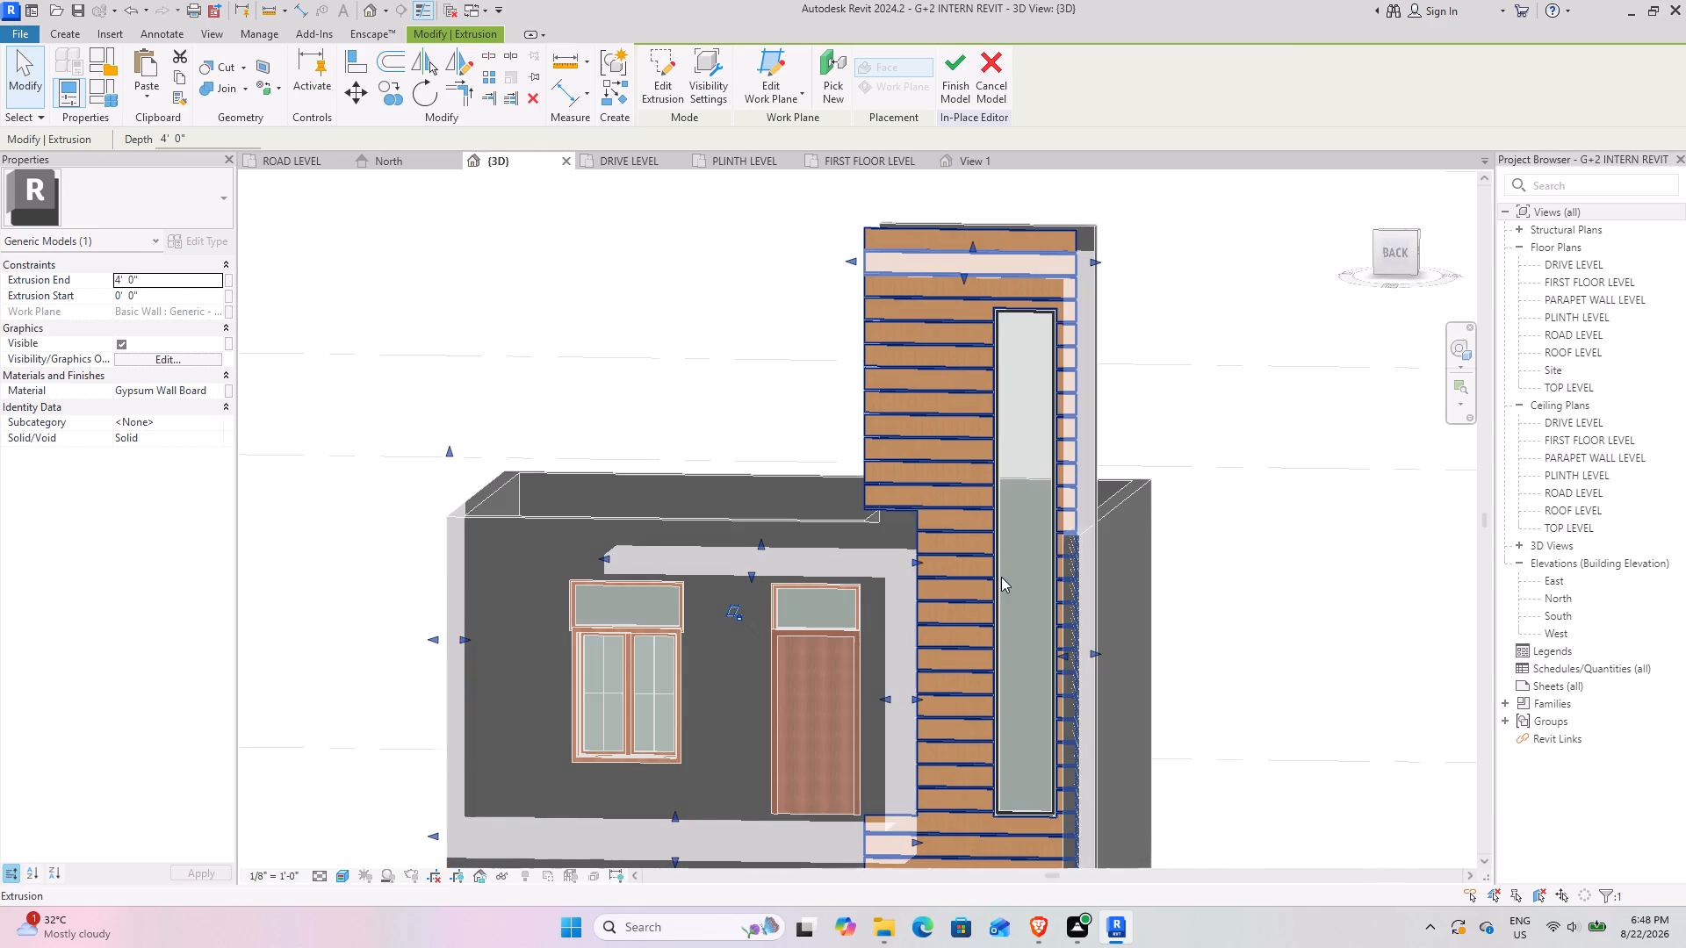
{"action": "scroll", "coordinate": [1001, 577], "scroll_direction": "down", "scroll_amount": 2}
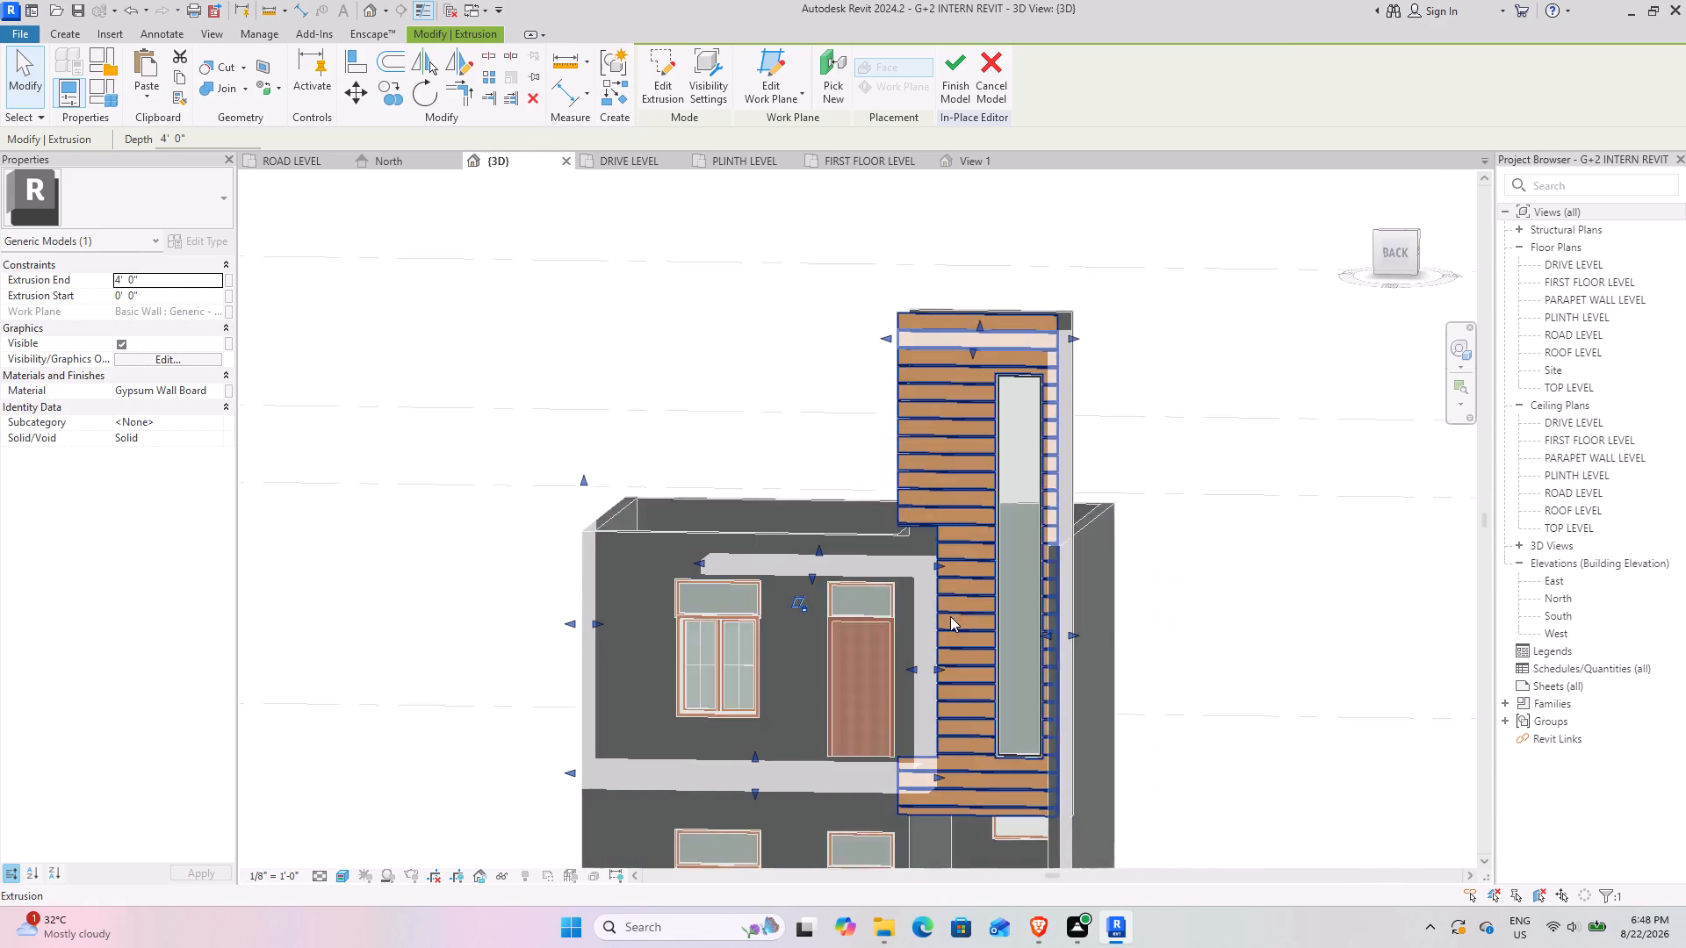
{"action": "middle_click_drag", "start_coordinate": [946, 616], "coordinate": [905, 499]}
{"action": "middle_click_drag", "start_coordinate": [935, 721], "coordinate": [902, 659]}
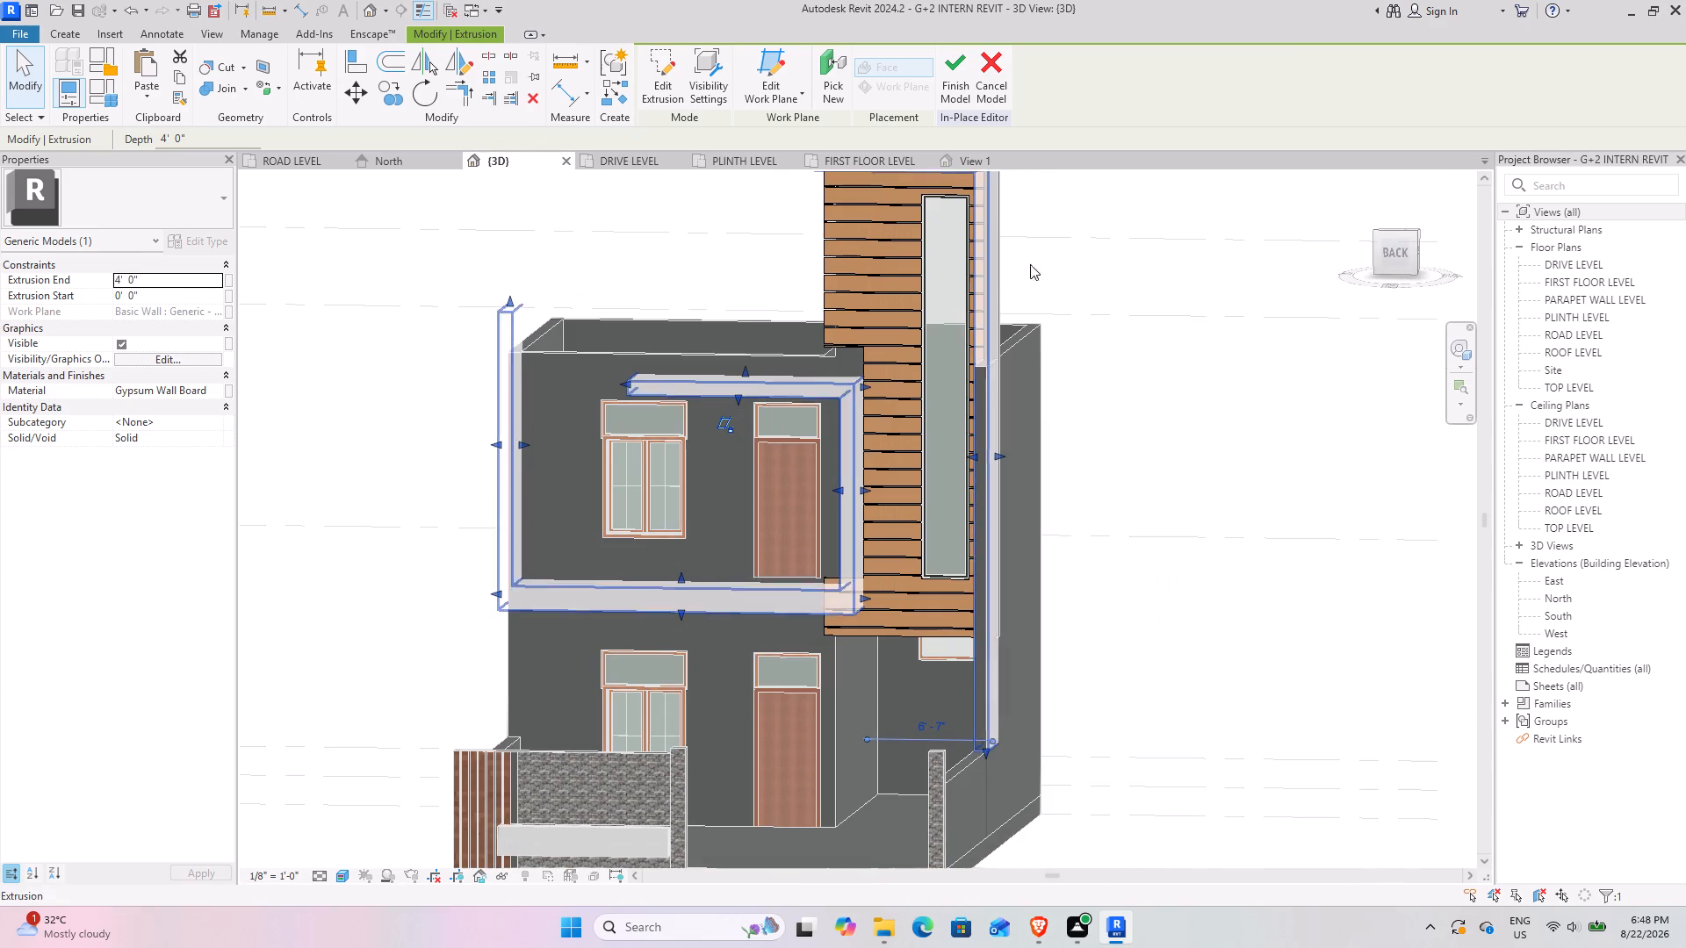
{"action": "left_click", "coordinate": [1005, 85]}
Undo the recent ground-floor opening edits, back to before the small fixed window beneath the tower cladding was placed.
{"action": "key", "text": "ctrl+z"}
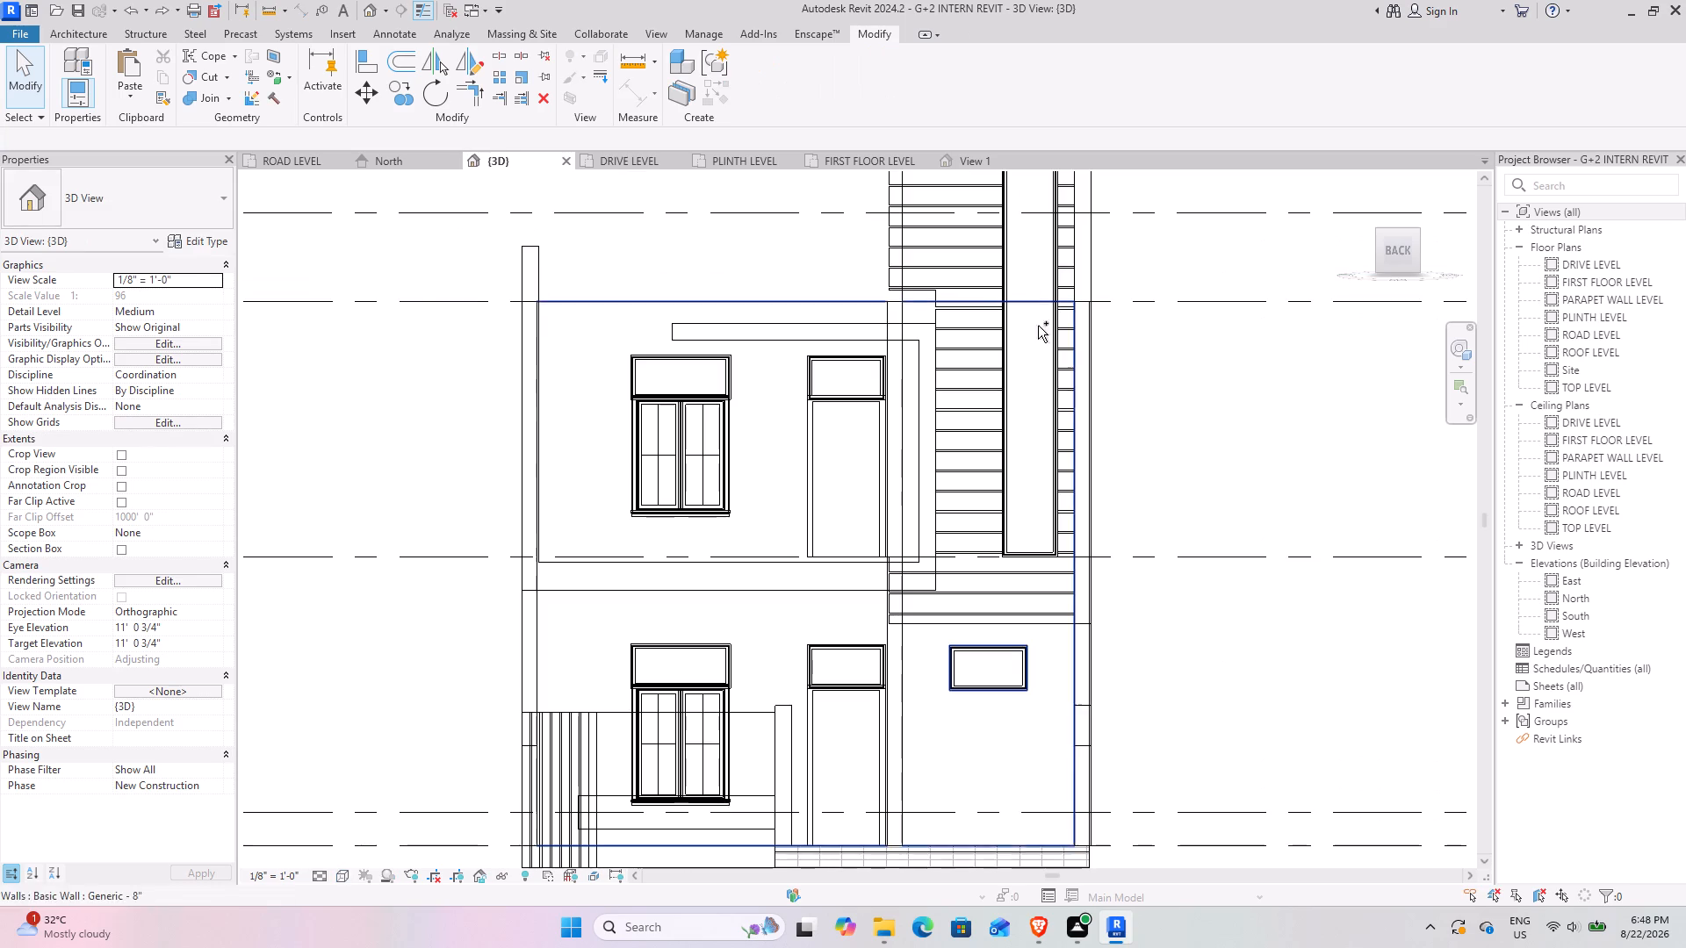
{"action": "key", "text": "ctrl+z"}
{"action": "key", "text": "ctrl+z"}
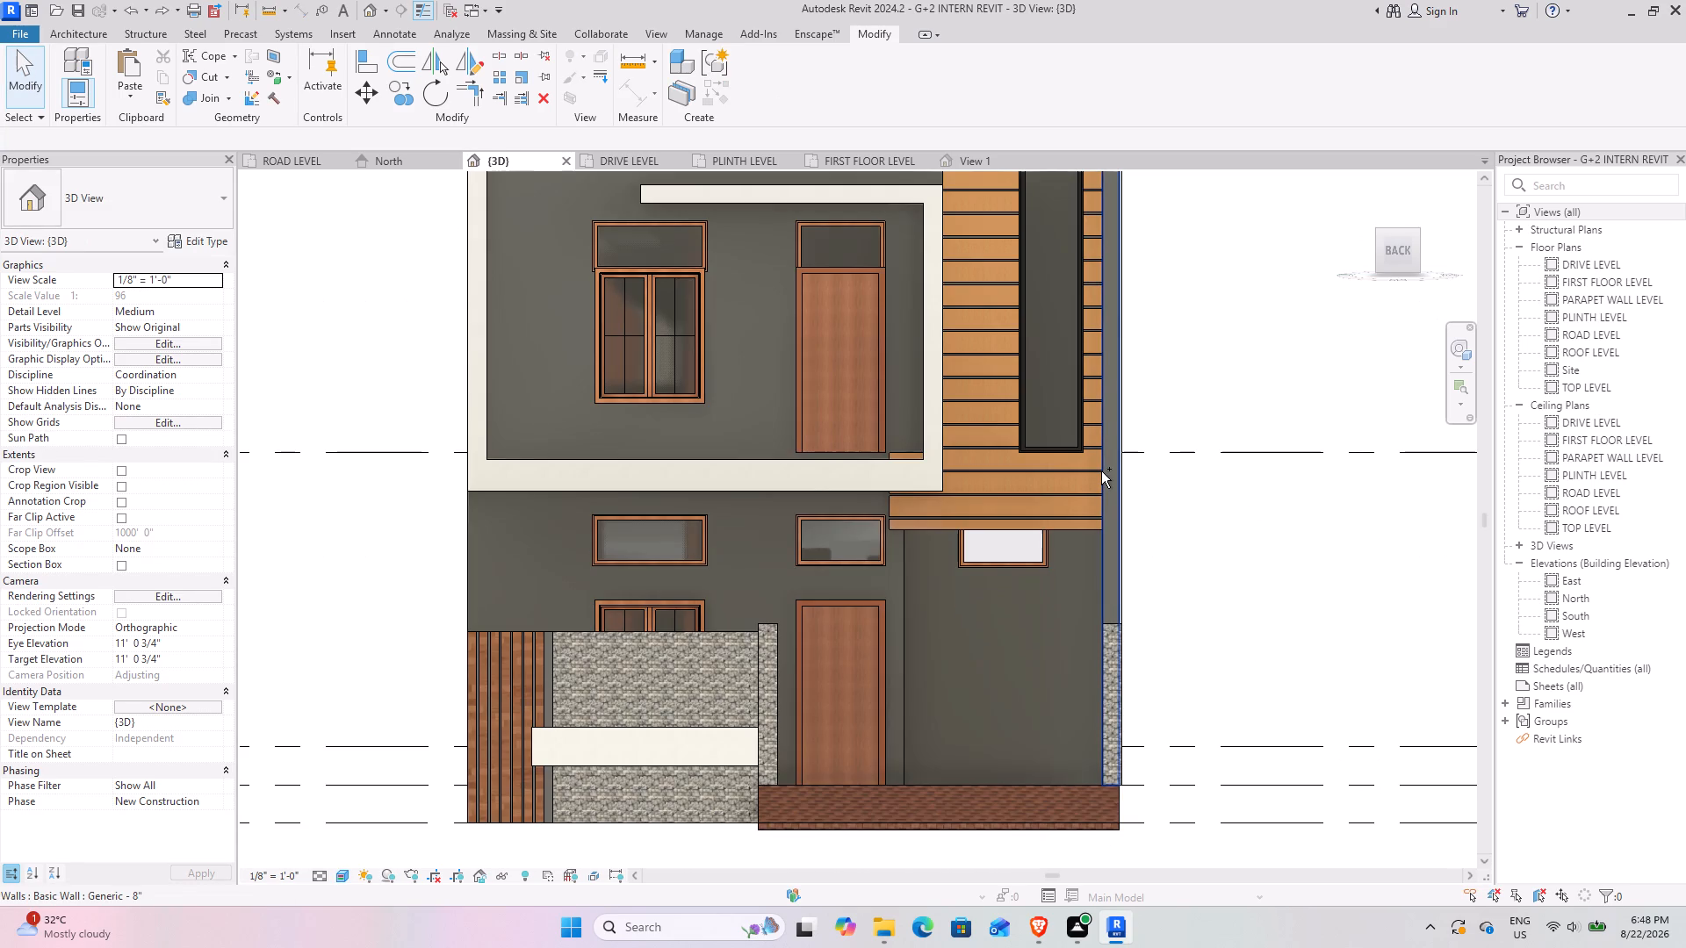
{"action": "scroll", "coordinate": [1101, 468], "scroll_direction": "down", "scroll_amount": 2}
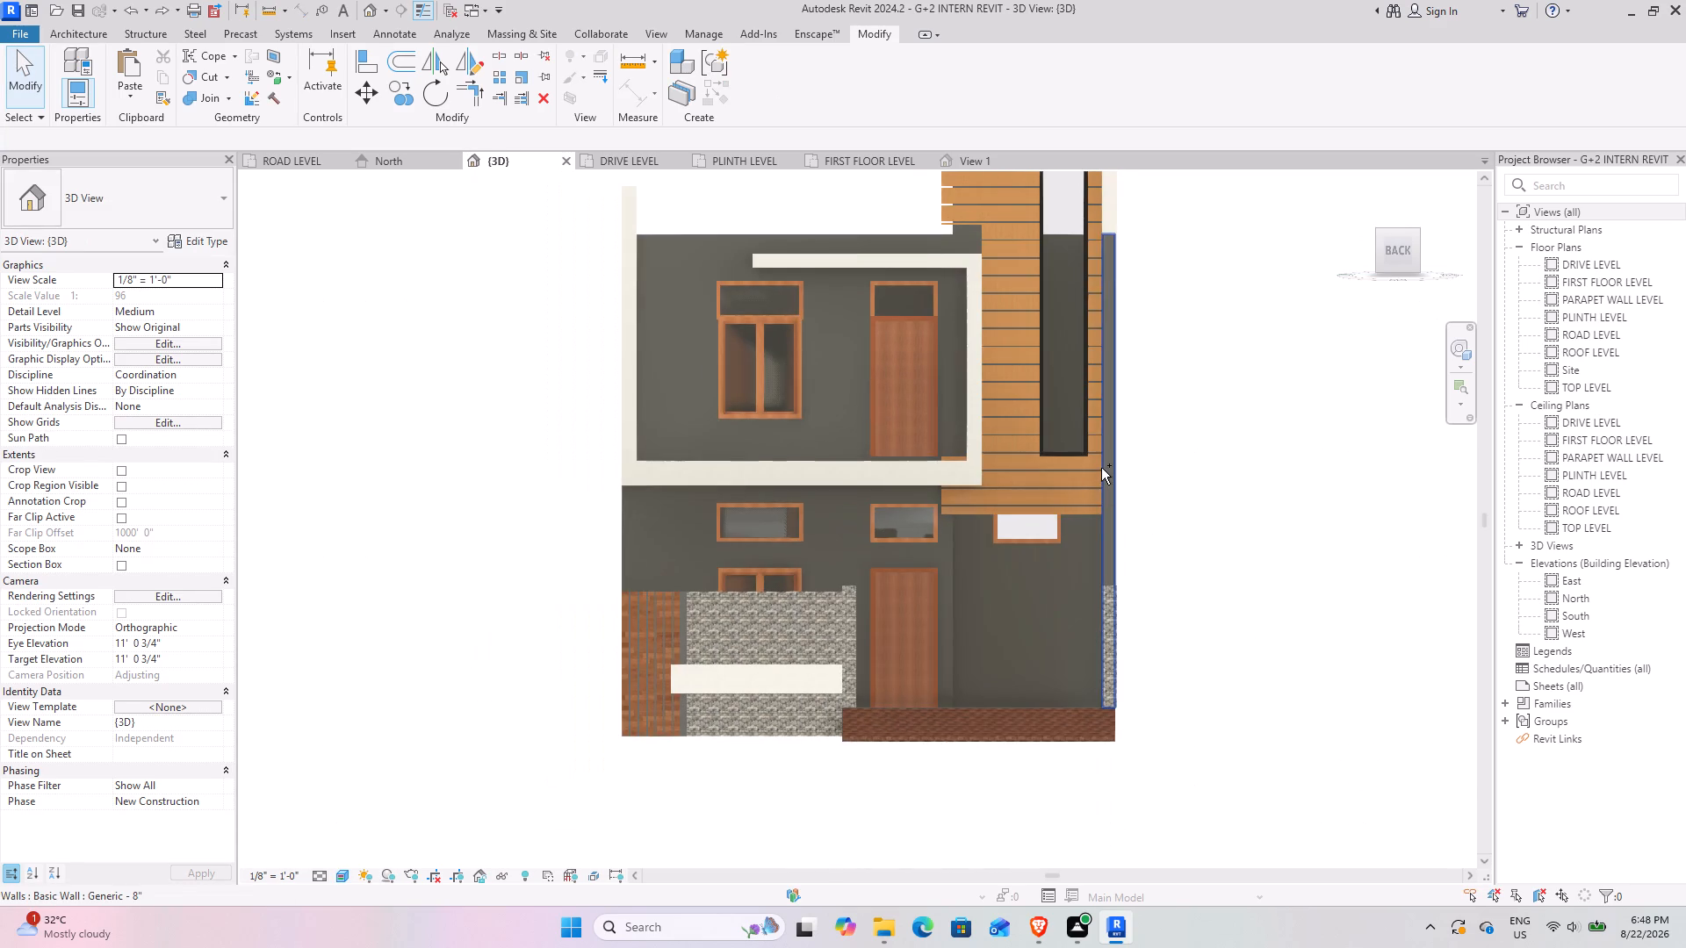
{"action": "key", "text": "ctrl+z"}
{"action": "key", "text": "ctrl+z"}
{"action": "key", "text": "ctrl+z"}
{"action": "key", "text": "ctrl+z"}
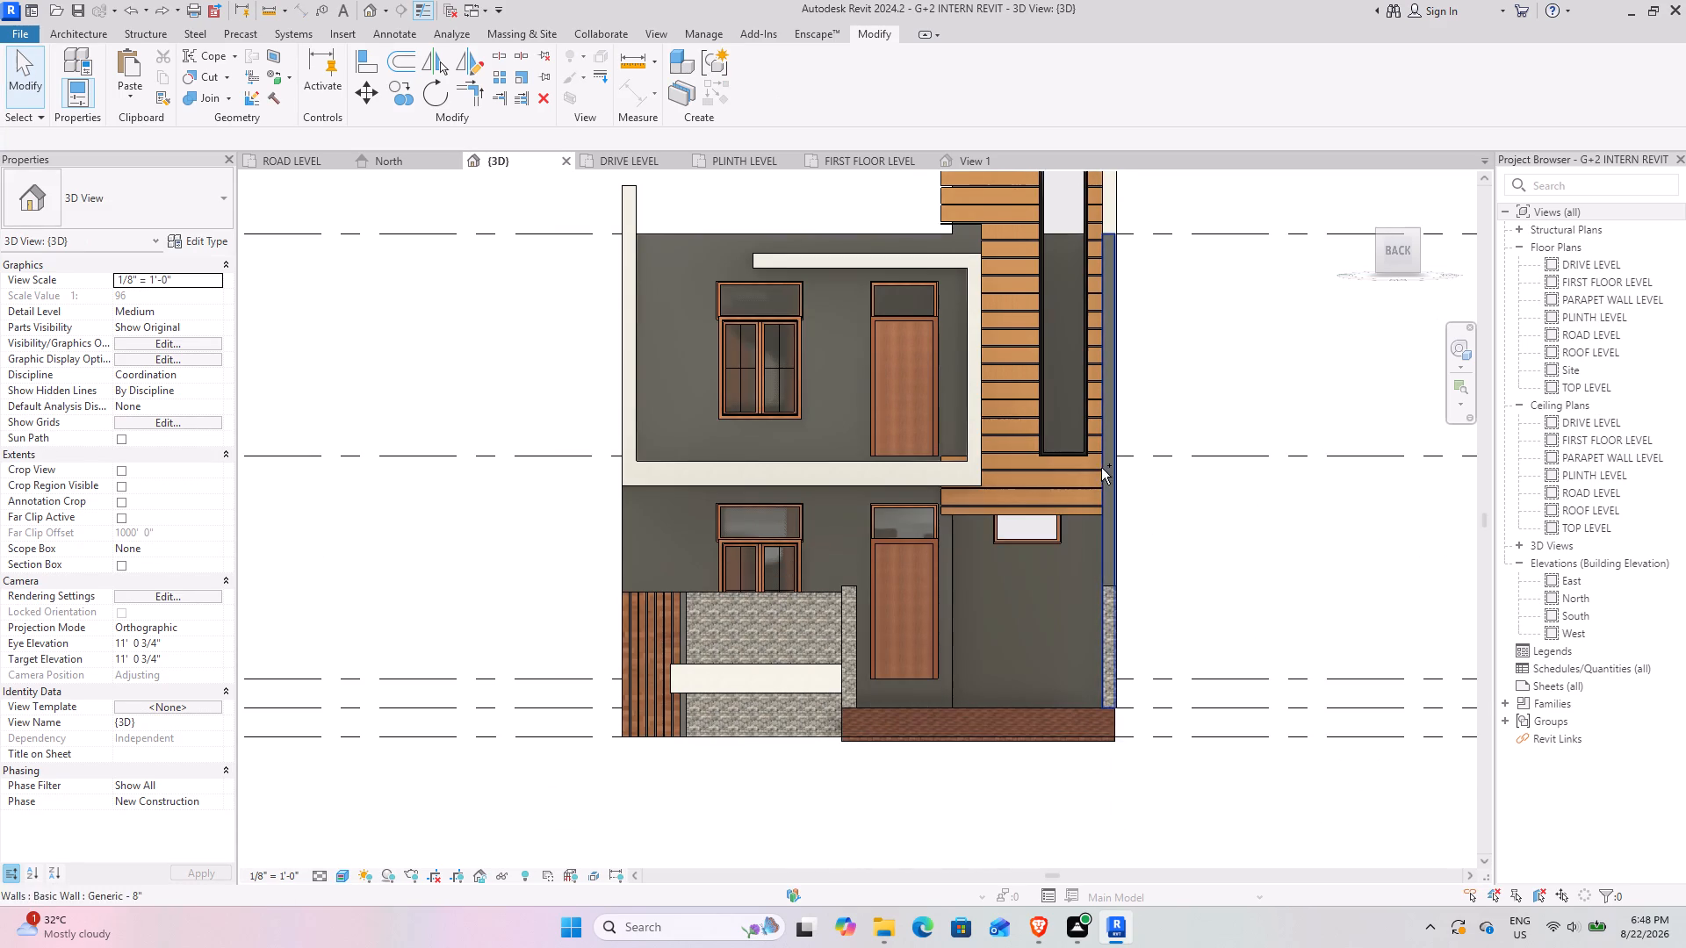
{"action": "key", "text": "ctrl+z"}
{"action": "key", "text": "ctrl+z"}
{"action": "scroll", "coordinate": [1099, 463], "scroll_direction": "down", "scroll_amount": 5}
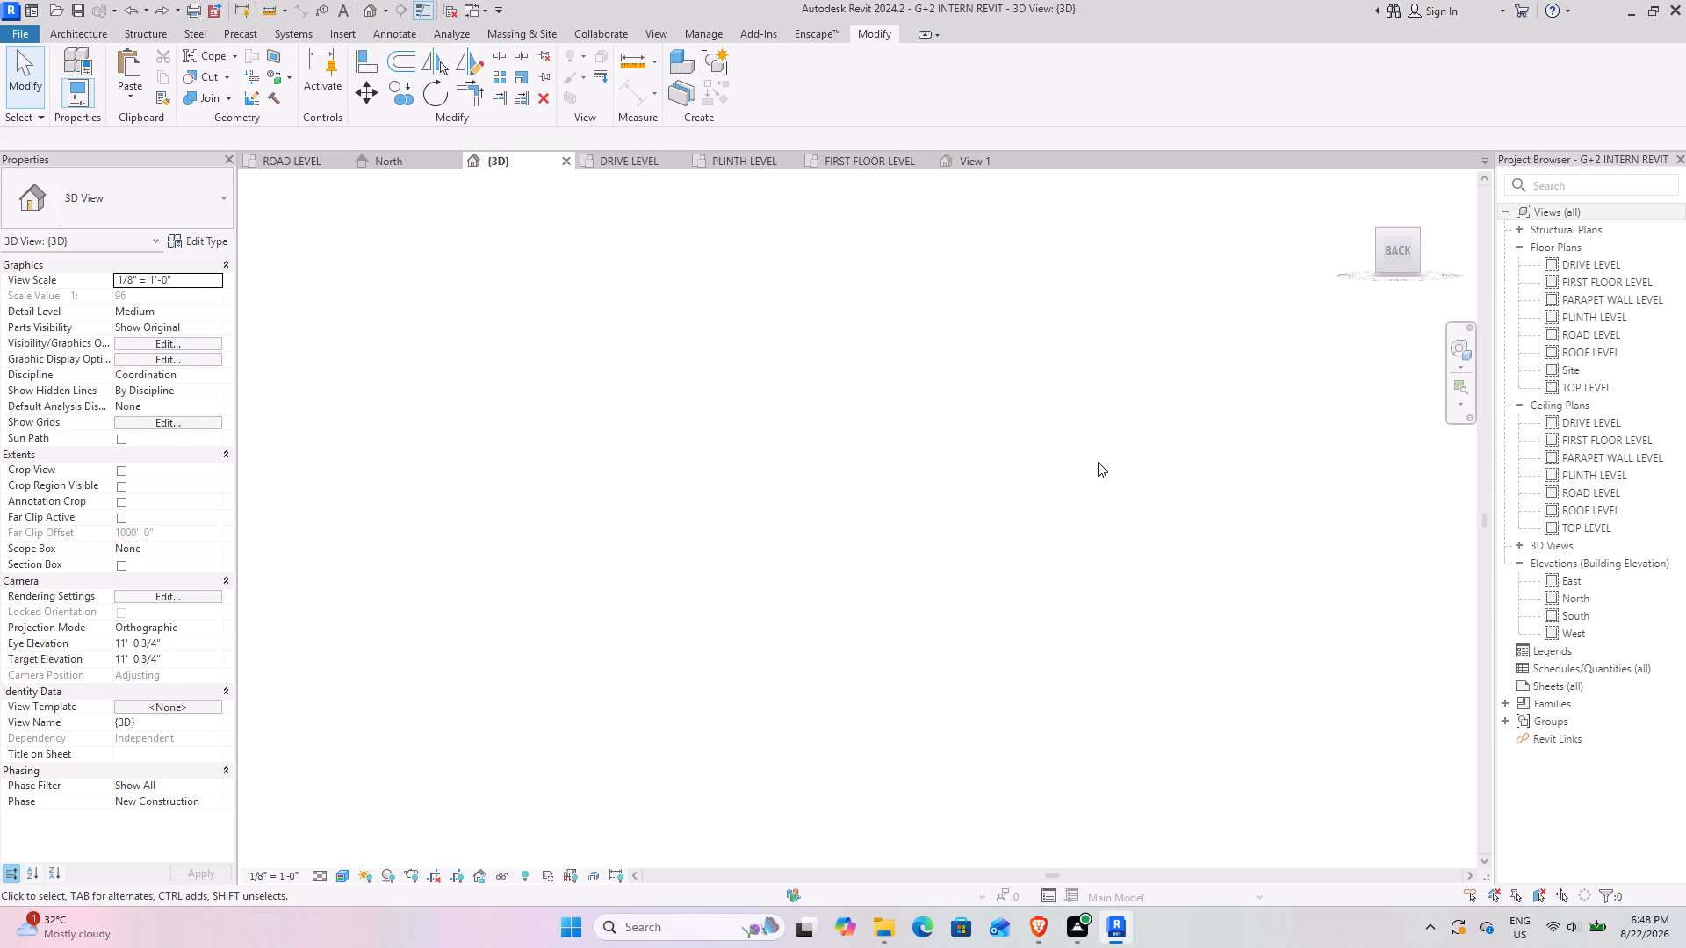
{"action": "key", "text": "ctrl+z"}
{"action": "key", "text": "ctrl+z"}
{"action": "key", "text": "ctrl+z"}
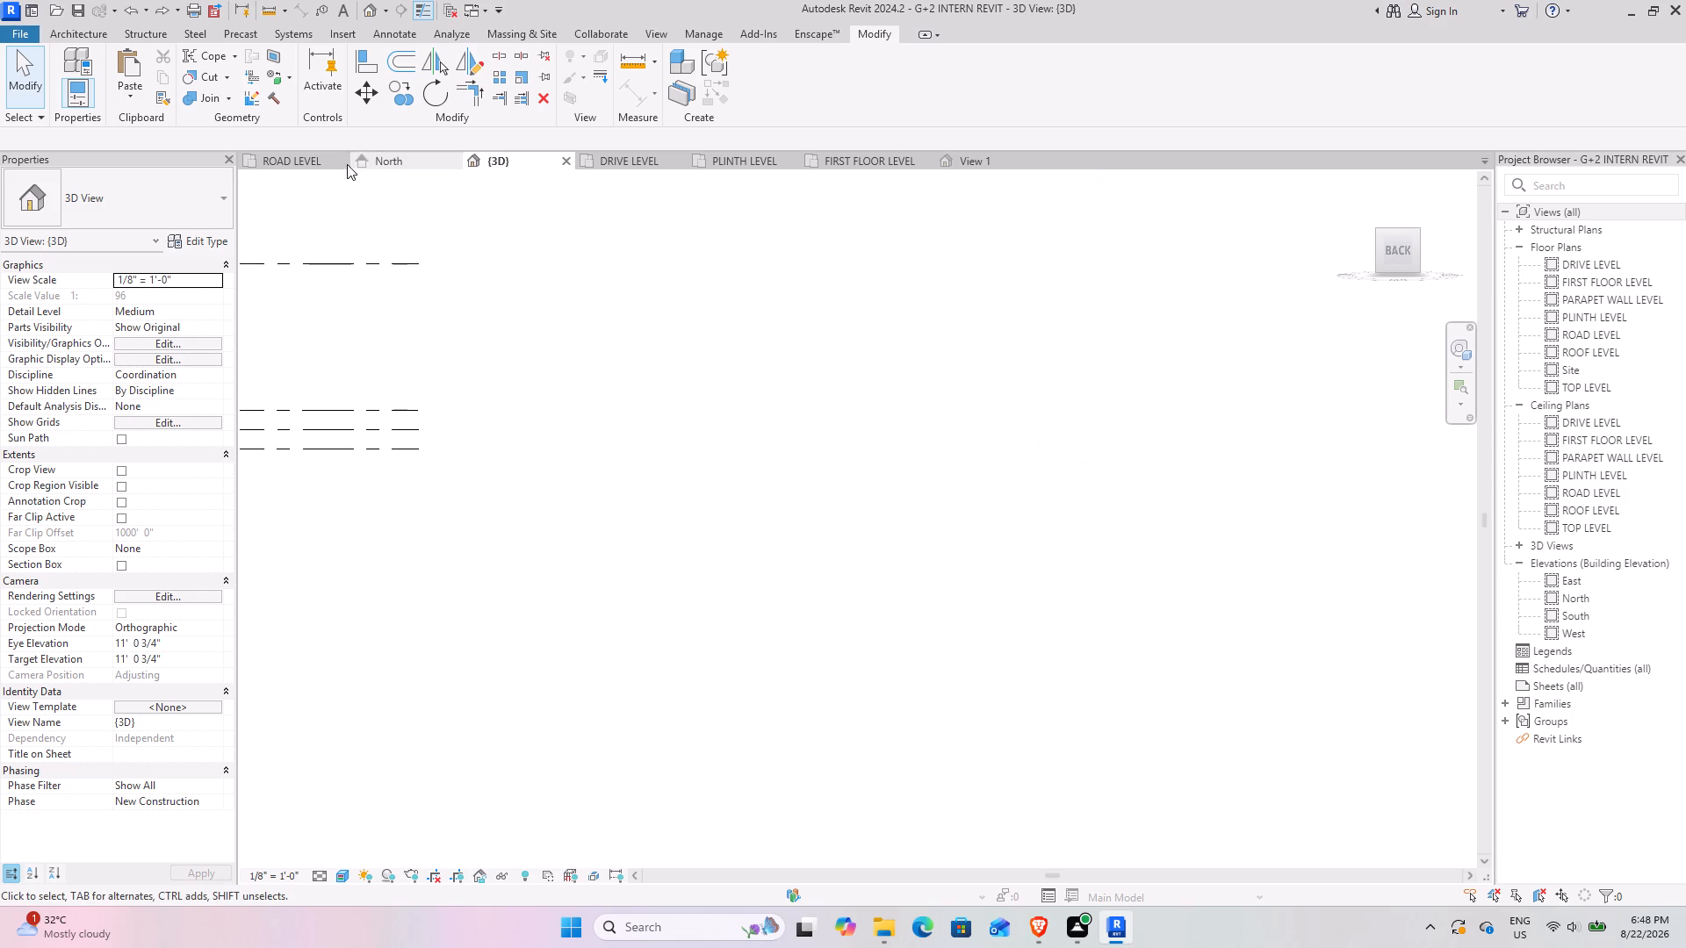
Examine the restored back facade in 3D, from the entrance ramp and ground-floor wall base up to the tower top.
{"action": "scroll", "coordinate": [512, 462], "scroll_direction": "down", "scroll_amount": 4}
{"action": "middle_click_drag", "start_coordinate": [547, 462], "coordinate": [1002, 546]}
{"action": "scroll", "coordinate": [710, 301], "scroll_direction": "up", "scroll_amount": 3}
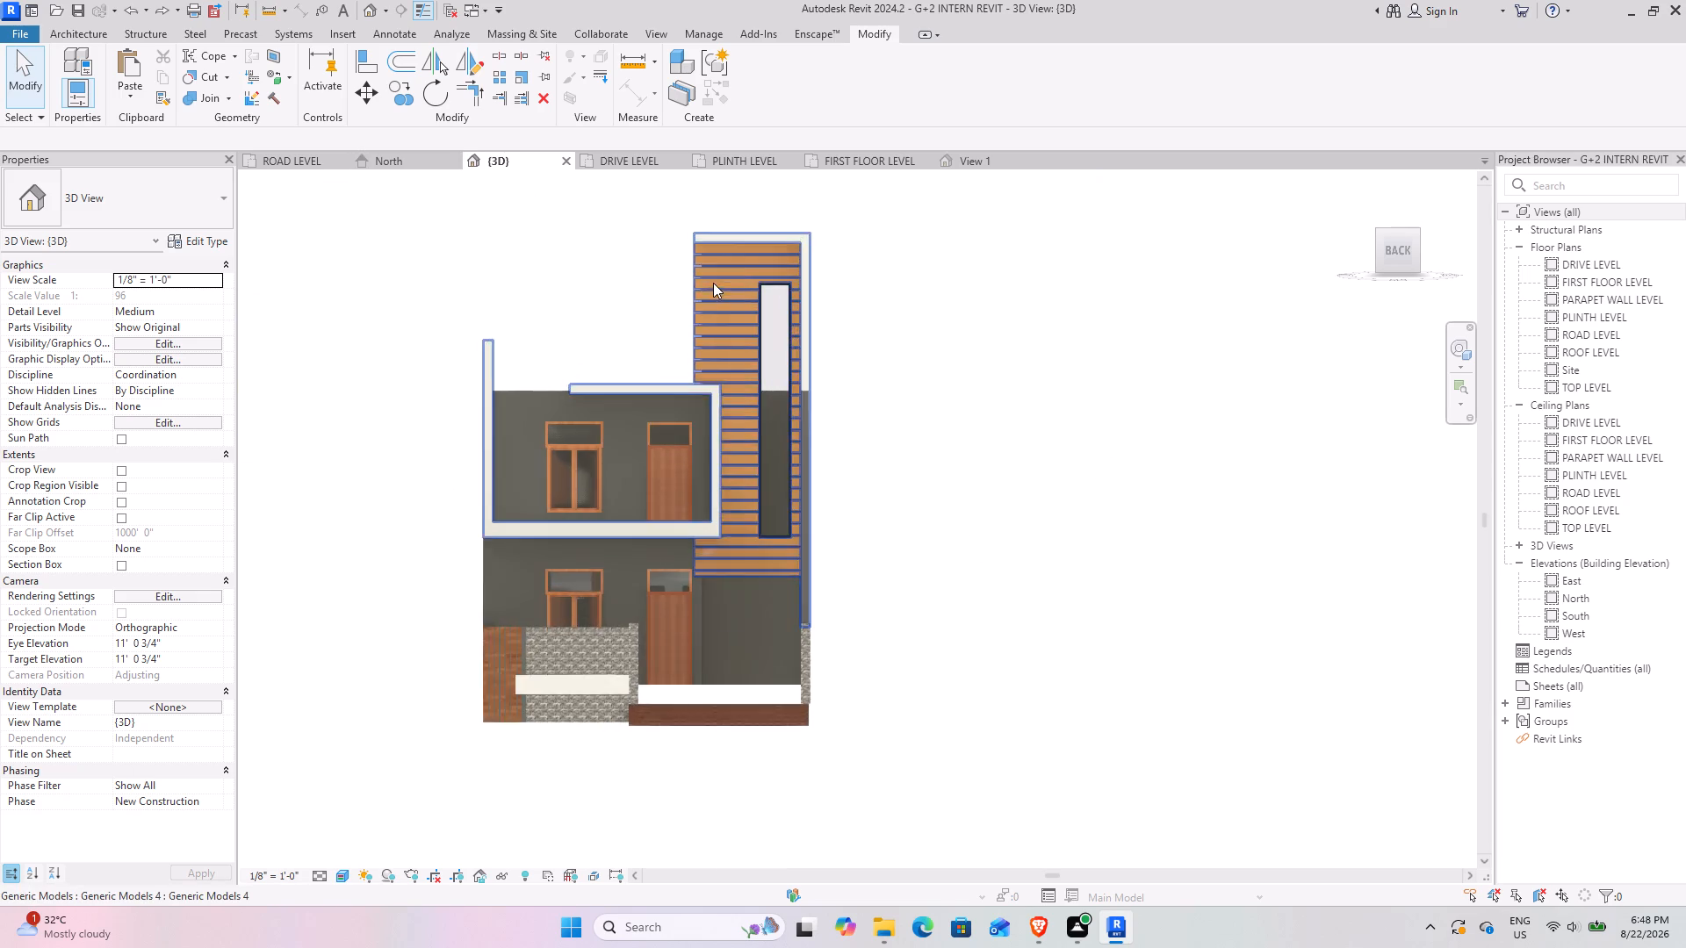
{"action": "scroll", "coordinate": [713, 283], "scroll_direction": "up", "scroll_amount": 4}
{"action": "middle_click_drag", "start_coordinate": [723, 623], "coordinate": [803, 434]}
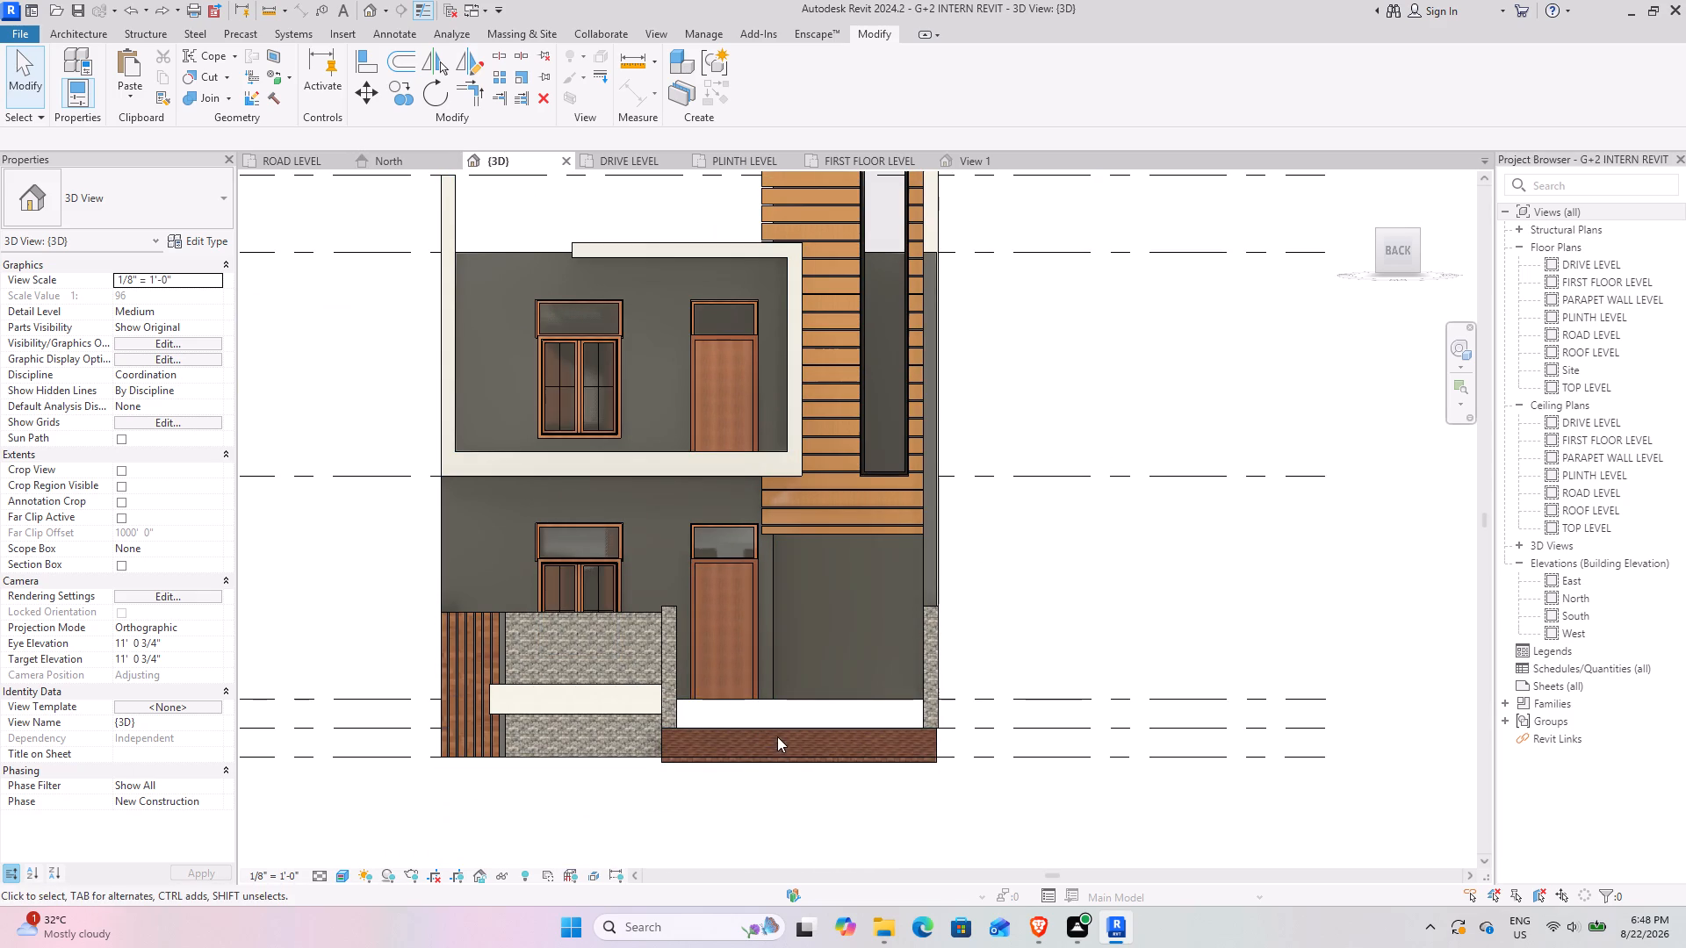
{"action": "middle_click_drag", "start_coordinate": [771, 735], "coordinate": [791, 759], "text": "shift"}
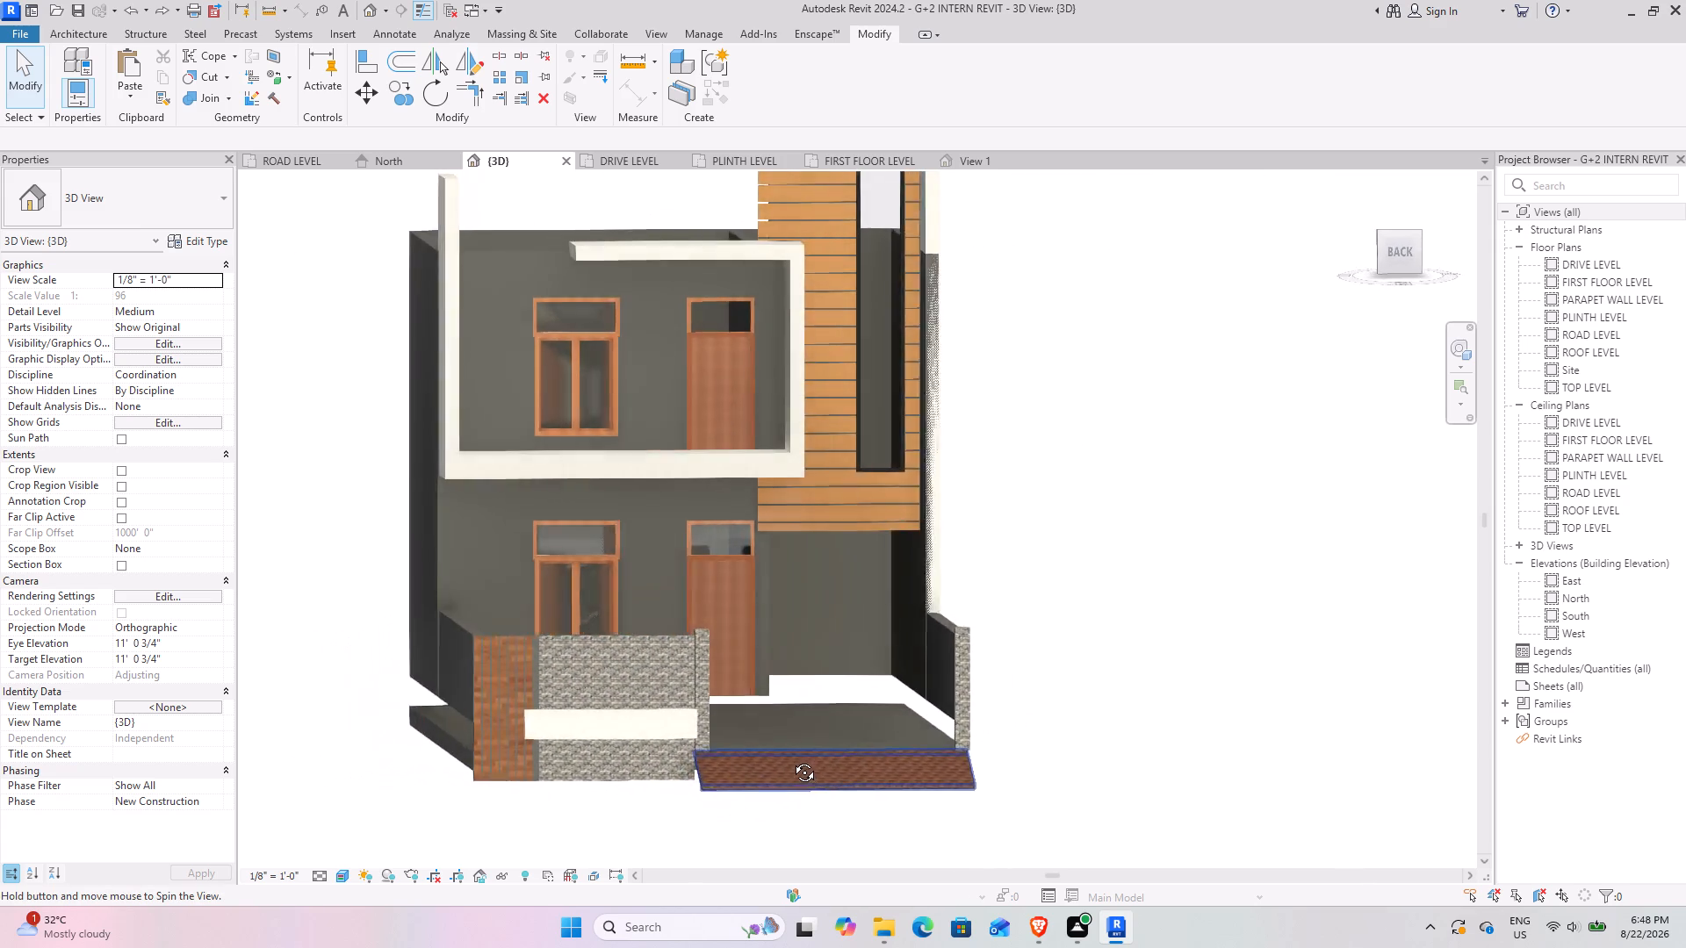
{"action": "middle_click_drag", "start_coordinate": [791, 759], "coordinate": [739, 761], "text": "shift"}
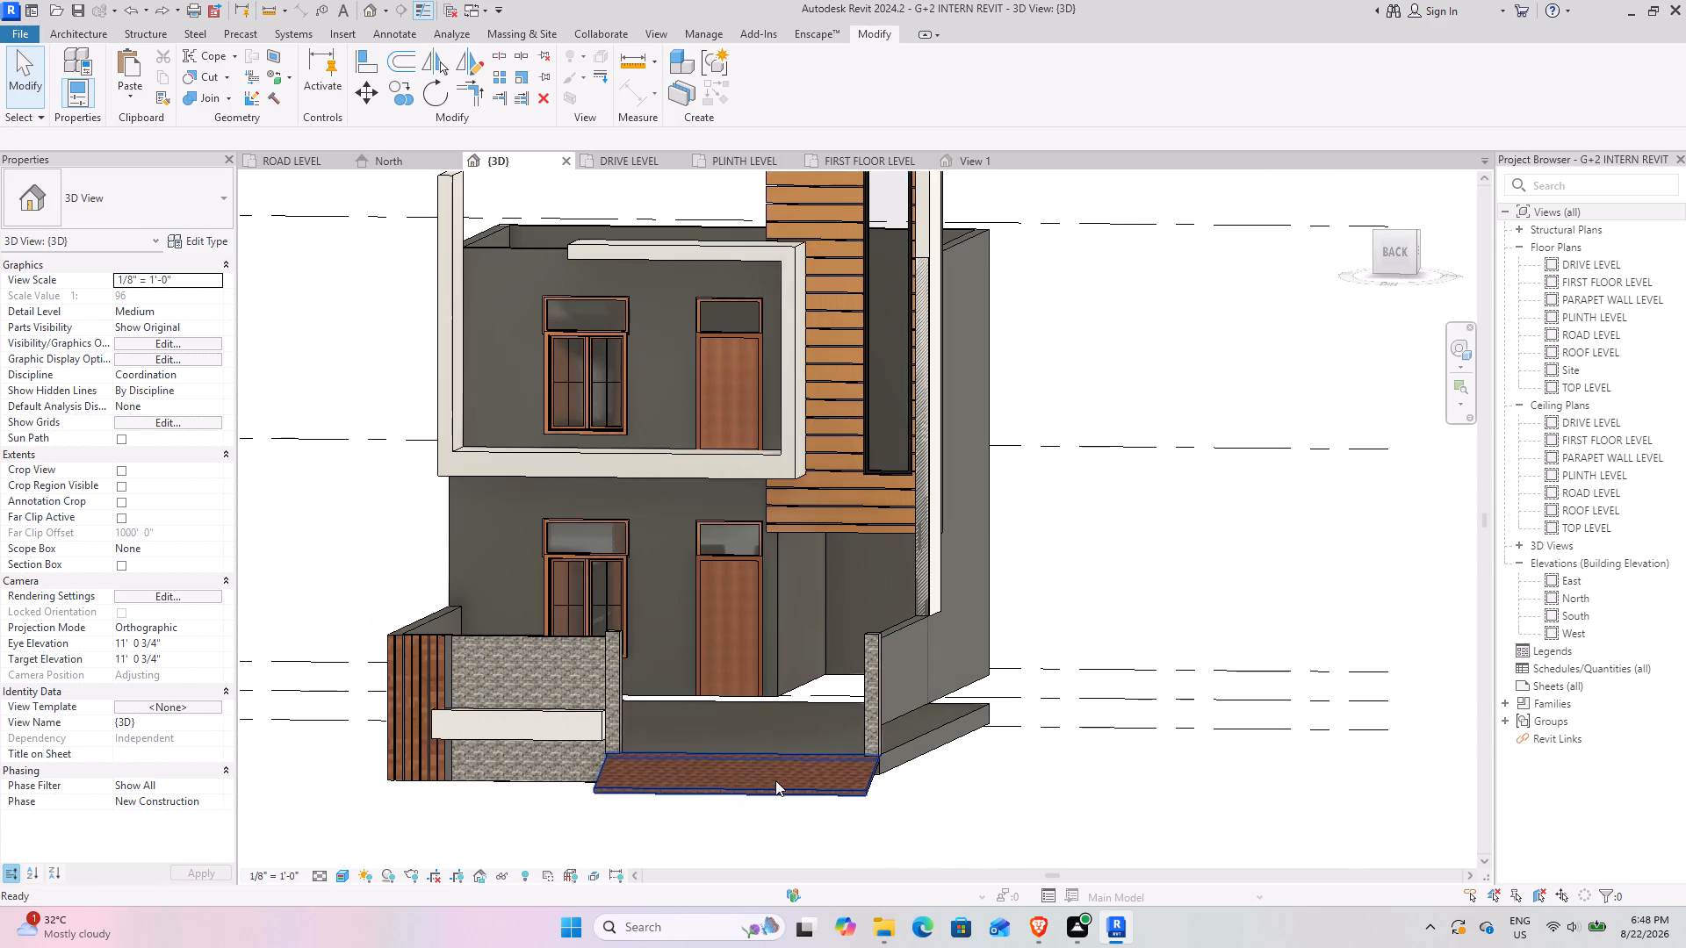
{"action": "middle_click_drag", "start_coordinate": [758, 763], "coordinate": [778, 750], "text": "shift"}
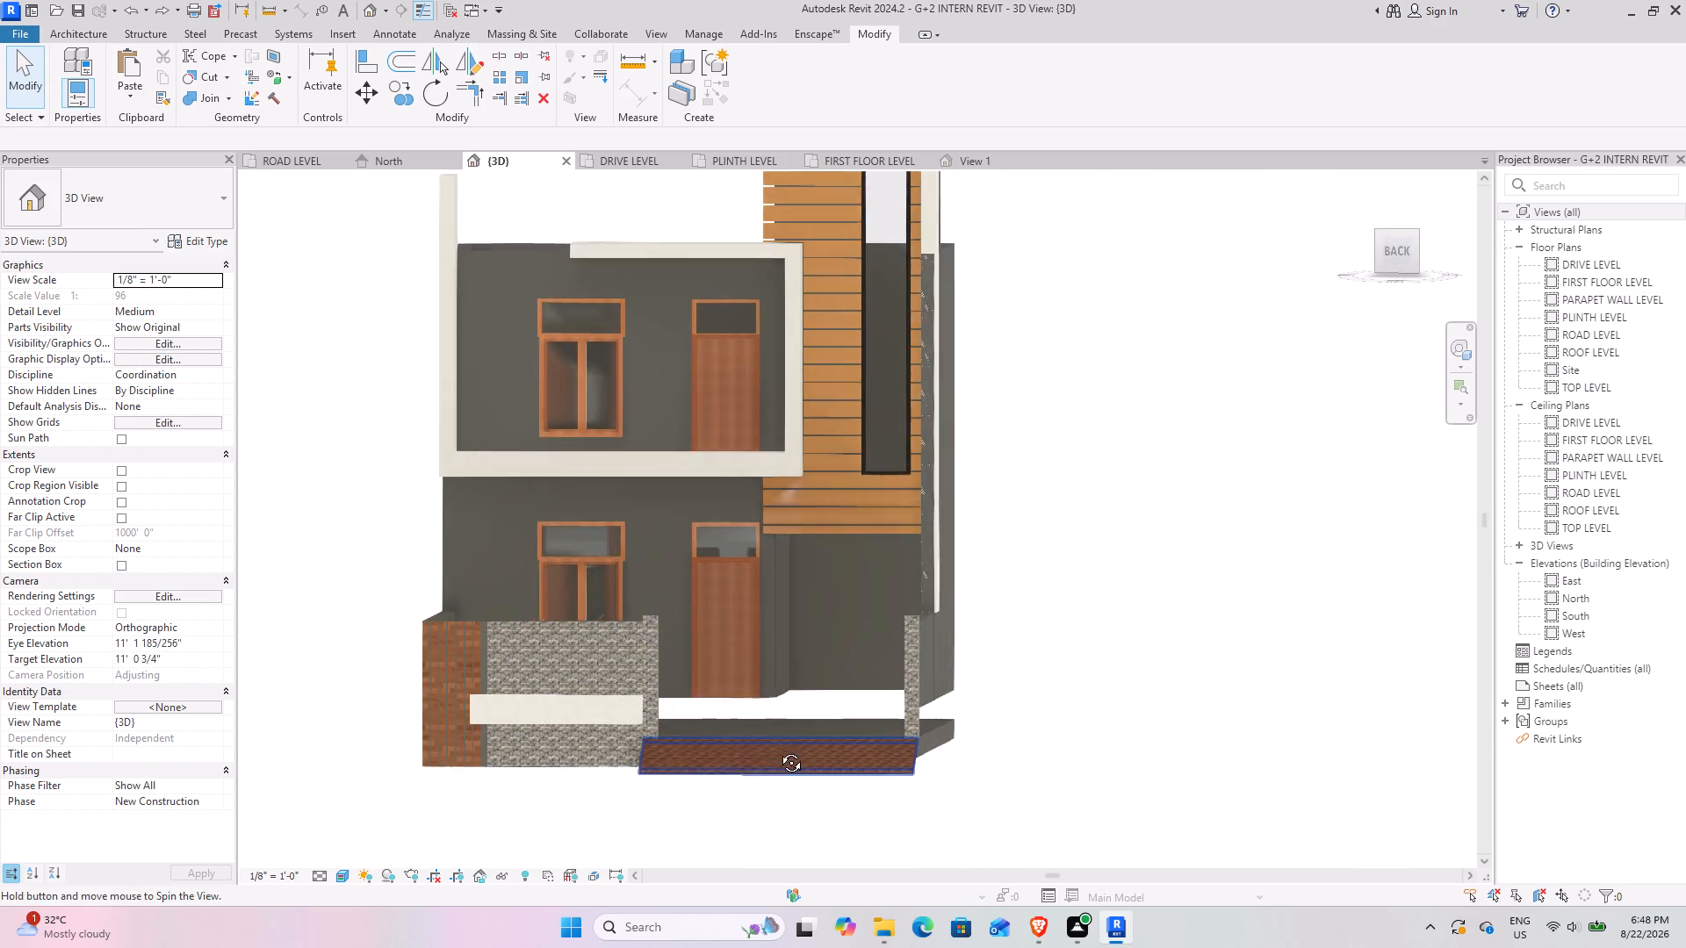
{"action": "middle_click_drag", "start_coordinate": [778, 750], "coordinate": [774, 760], "text": "shift"}
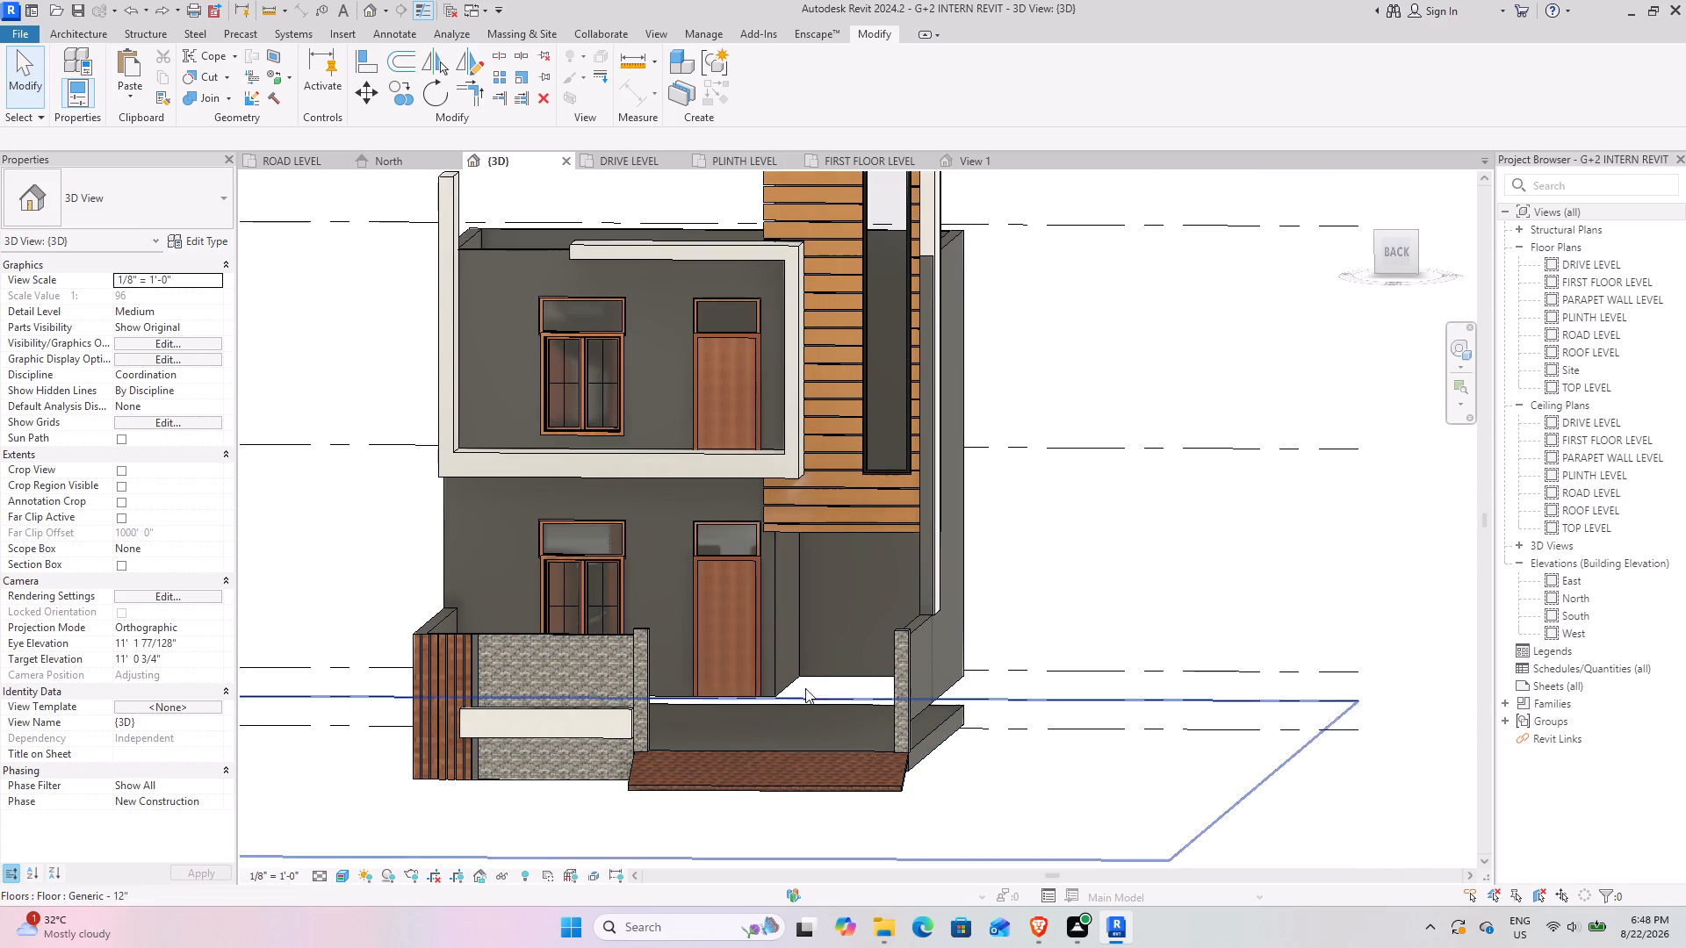
{"action": "middle_click_drag", "start_coordinate": [955, 771], "coordinate": [785, 779], "text": "shift"}
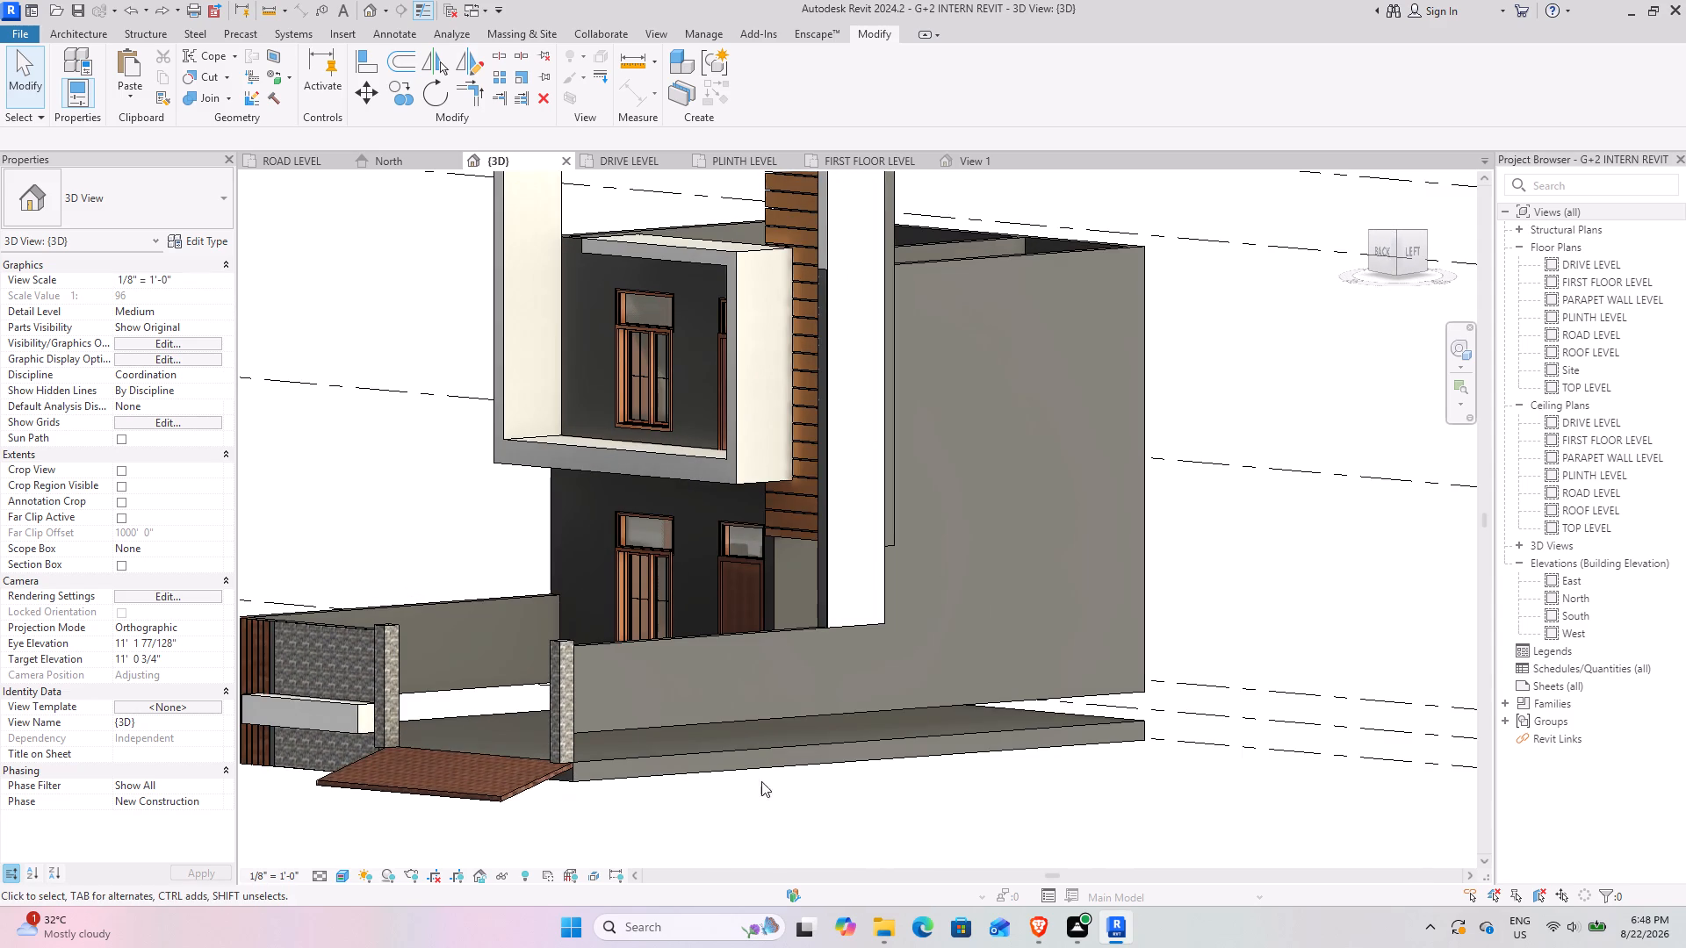
{"action": "middle_click_drag", "start_coordinate": [742, 785], "coordinate": [911, 760], "text": "shift"}
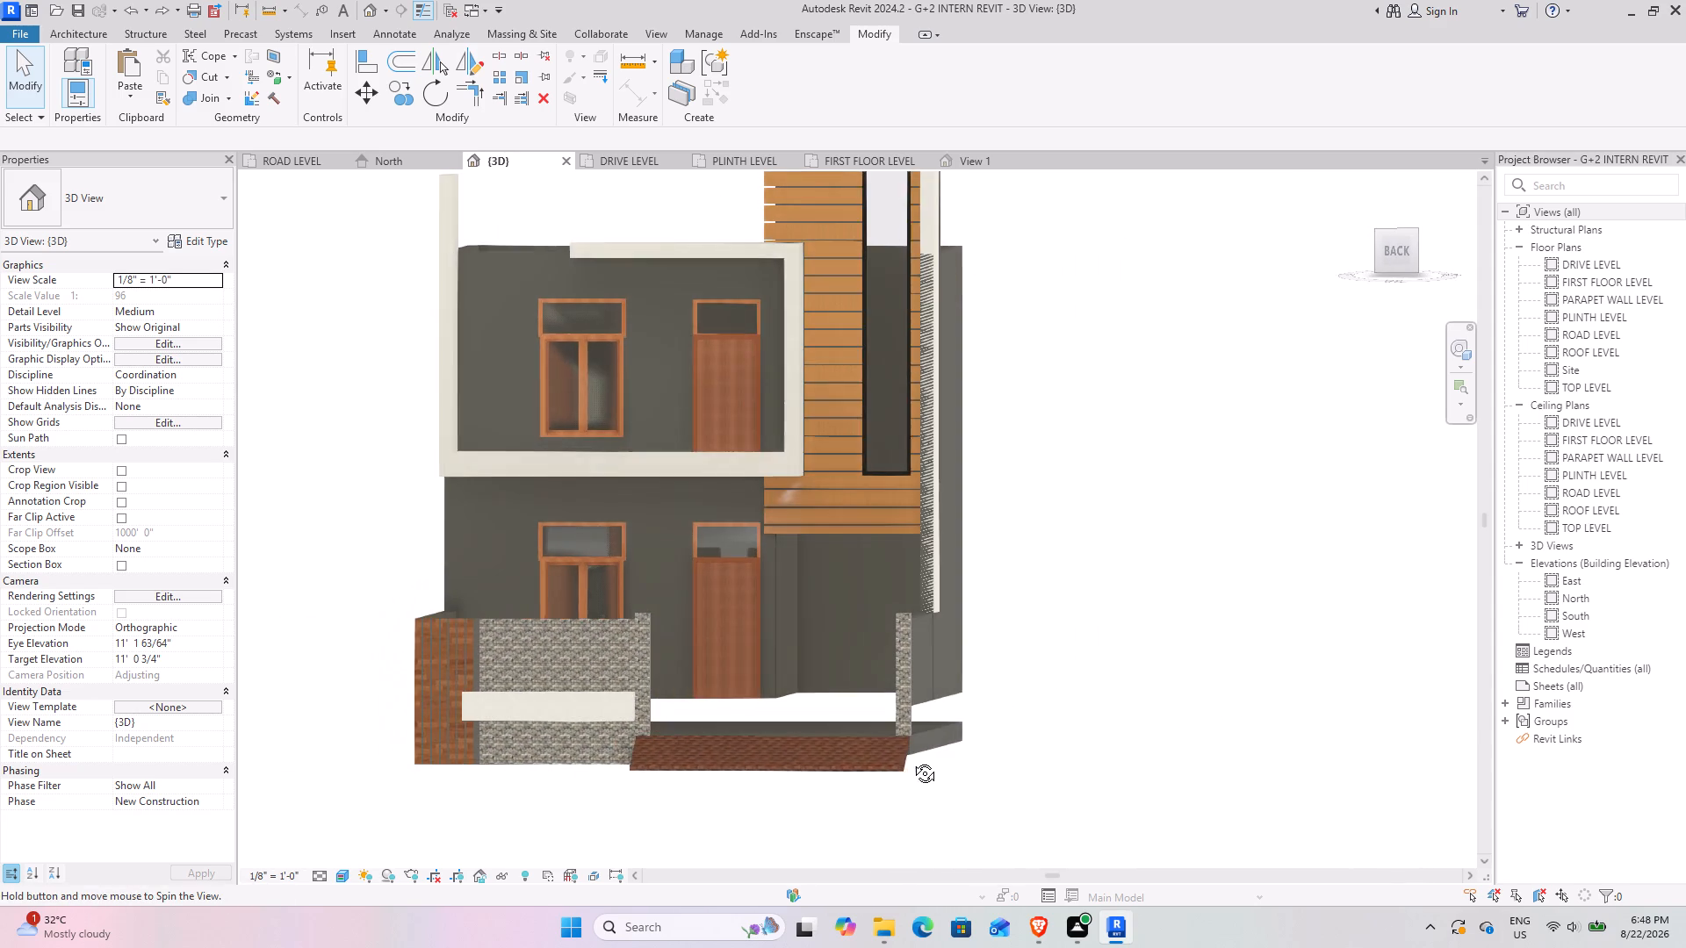
{"action": "middle_click_drag", "start_coordinate": [911, 760], "coordinate": [959, 765], "text": "shift"}
{"action": "middle_click_drag", "start_coordinate": [876, 550], "coordinate": [786, 821]}
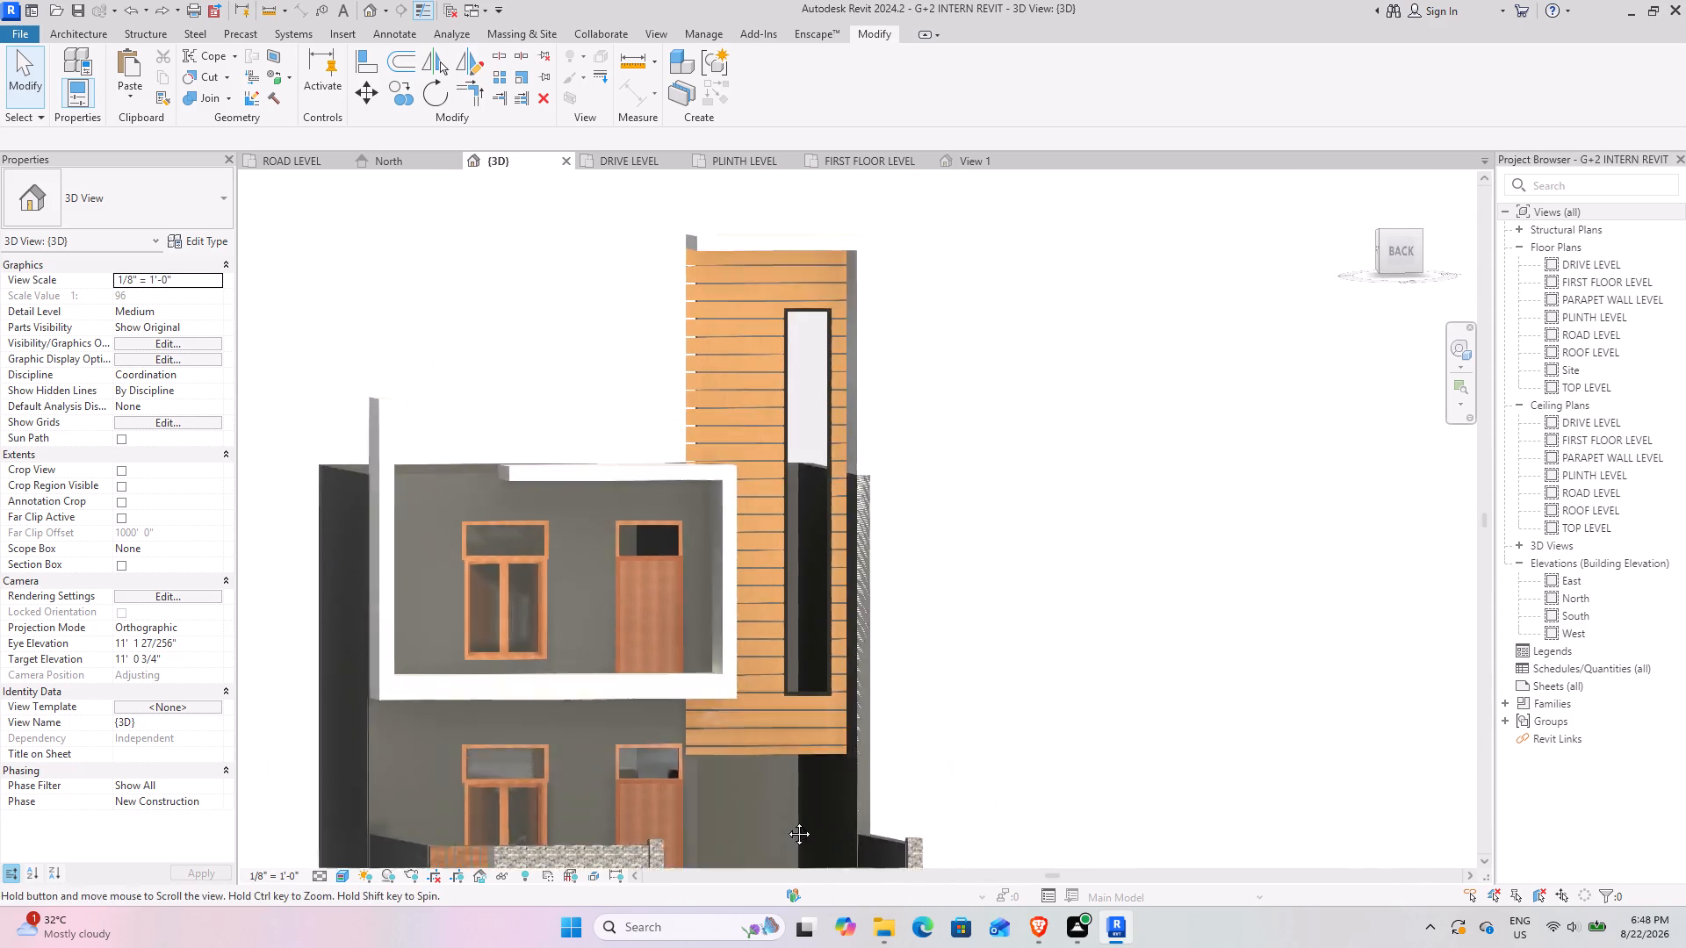
{"action": "middle_click_drag", "start_coordinate": [786, 821], "coordinate": [777, 836]}
{"action": "middle_click_drag", "start_coordinate": [823, 657], "coordinate": [766, 634]}
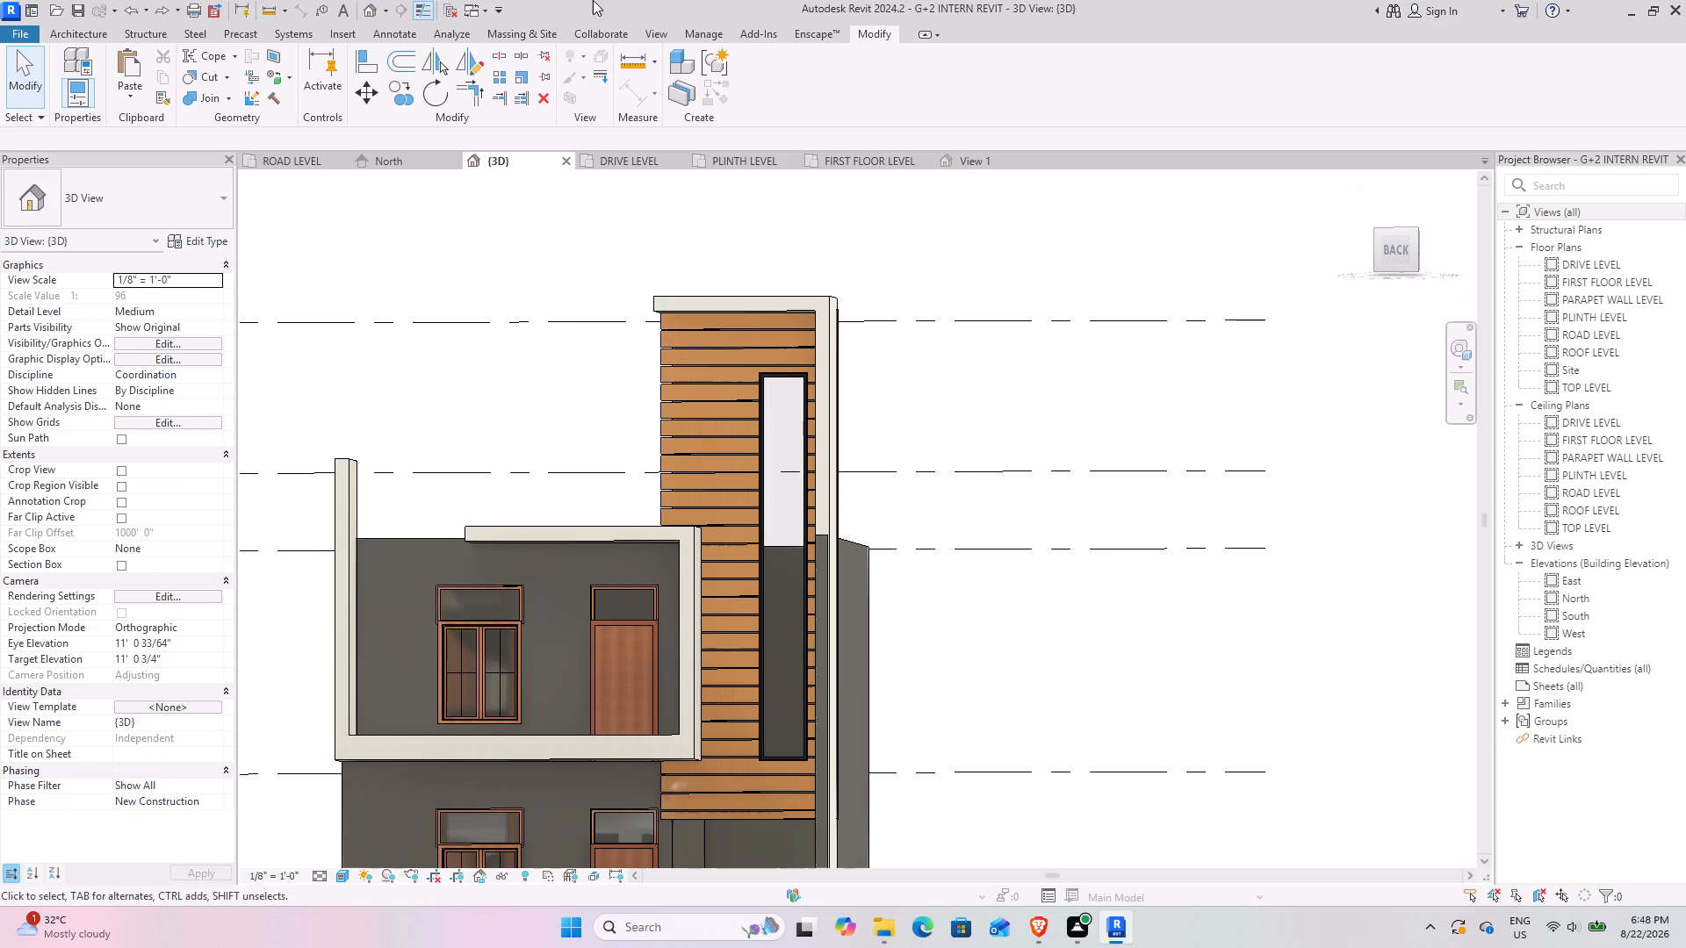
Check the facade in the North elevation, from the tower cladding down to the plinth, drive and road levels.
{"action": "left_click", "coordinate": [370, 159]}
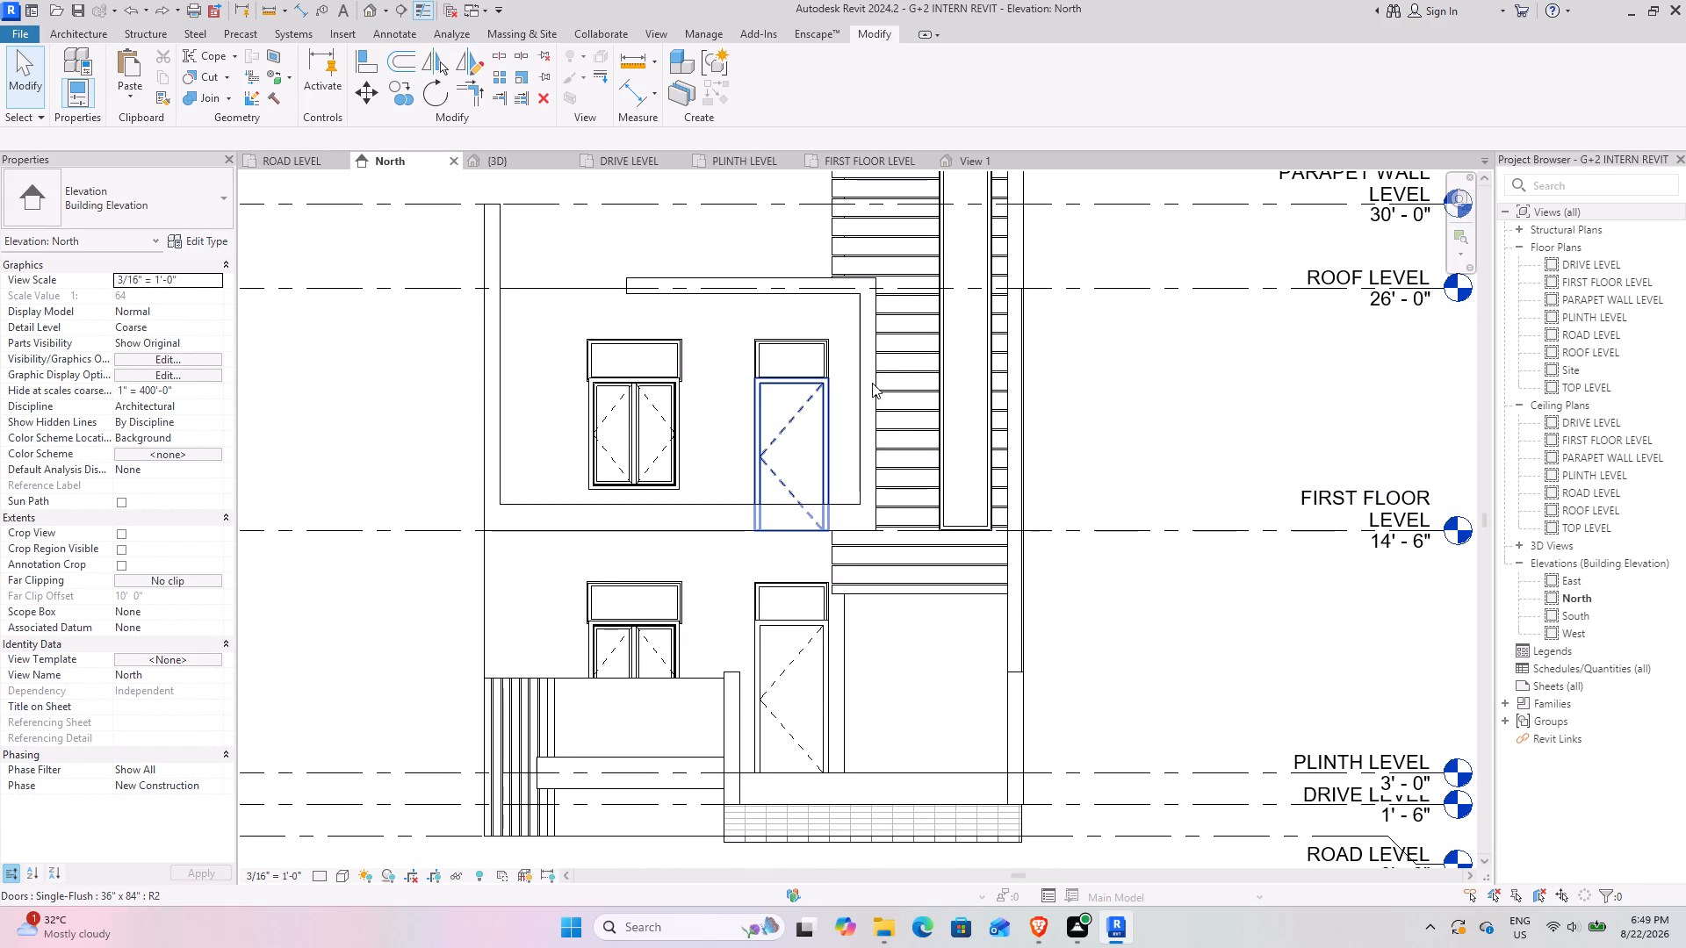
{"action": "middle_click_drag", "start_coordinate": [872, 383], "coordinate": [793, 563]}
{"action": "middle_click_drag", "start_coordinate": [663, 654], "coordinate": [650, 565]}
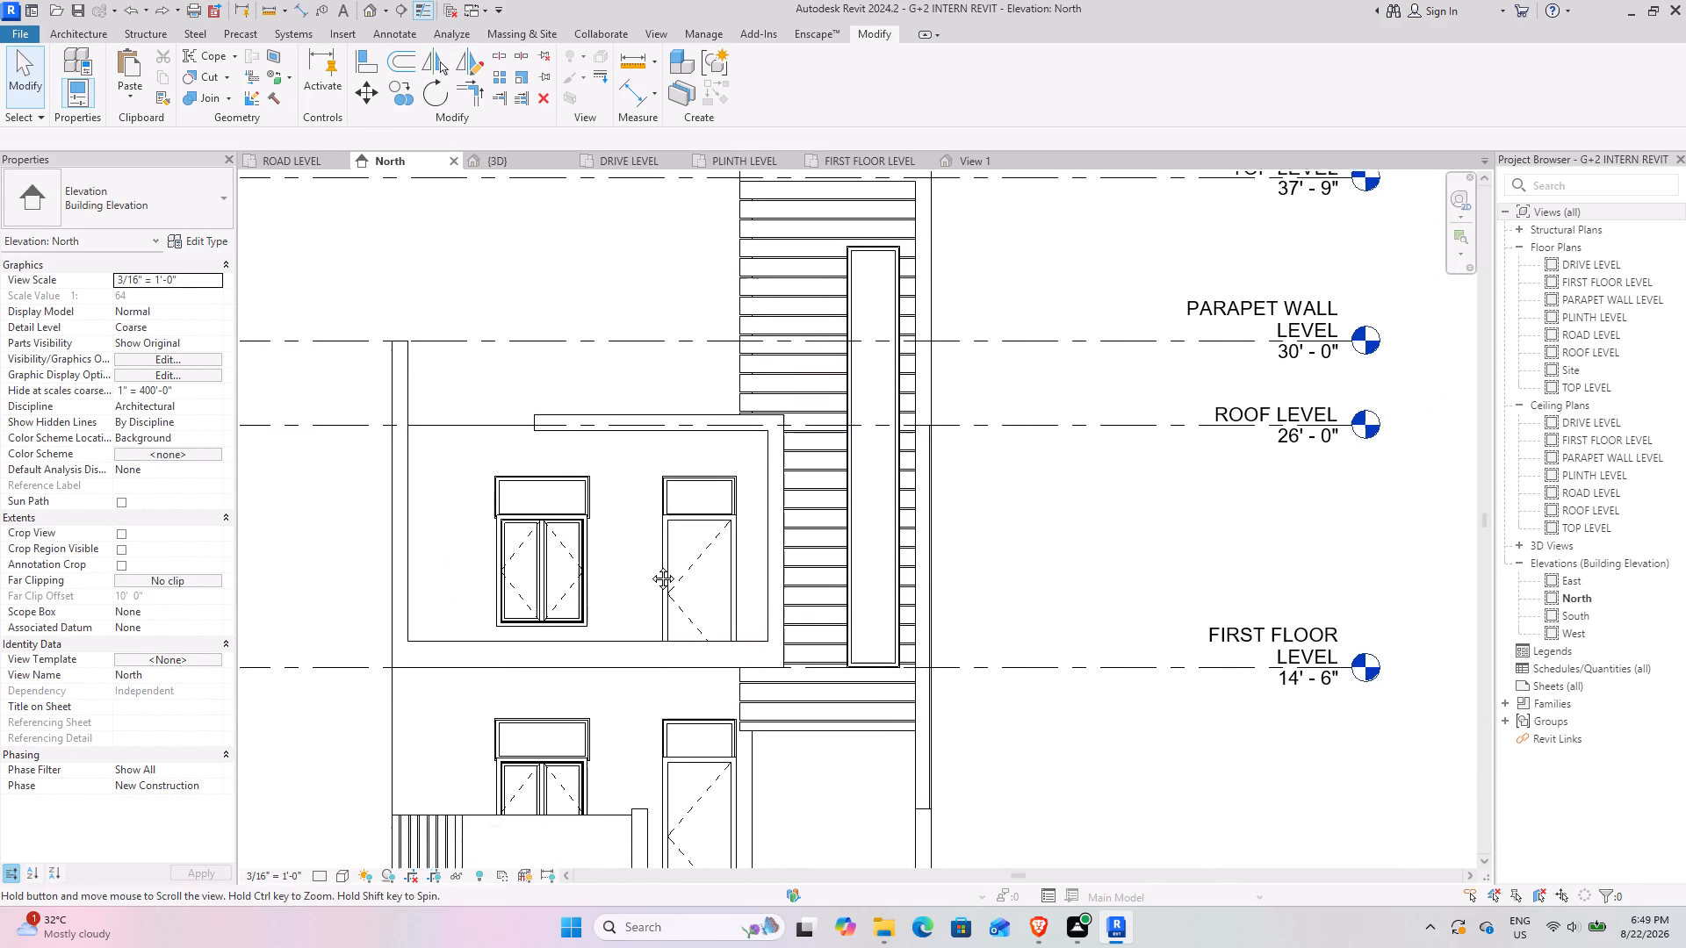
{"action": "middle_click_drag", "start_coordinate": [650, 565], "coordinate": [634, 391]}
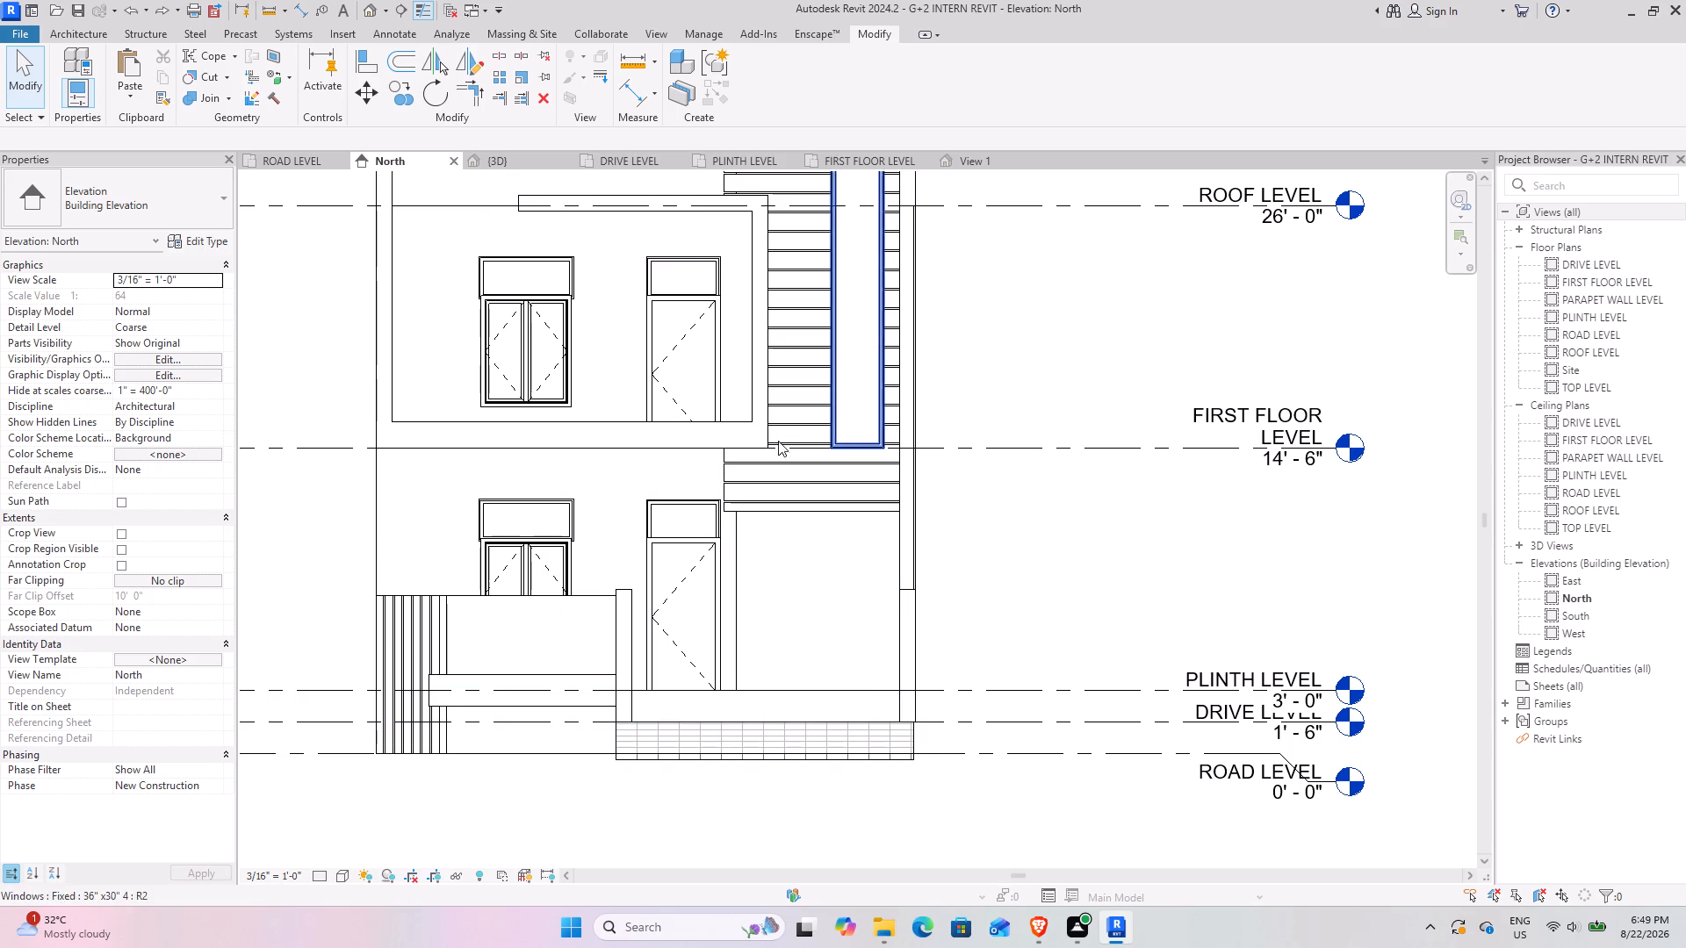
Examine the facade in 3D from the back and side, checking the tower, white frame, and ground-floor wall base at the entrance.
{"action": "left_click", "coordinate": [494, 163]}
{"action": "middle_click_drag", "start_coordinate": [638, 542], "coordinate": [682, 350]}
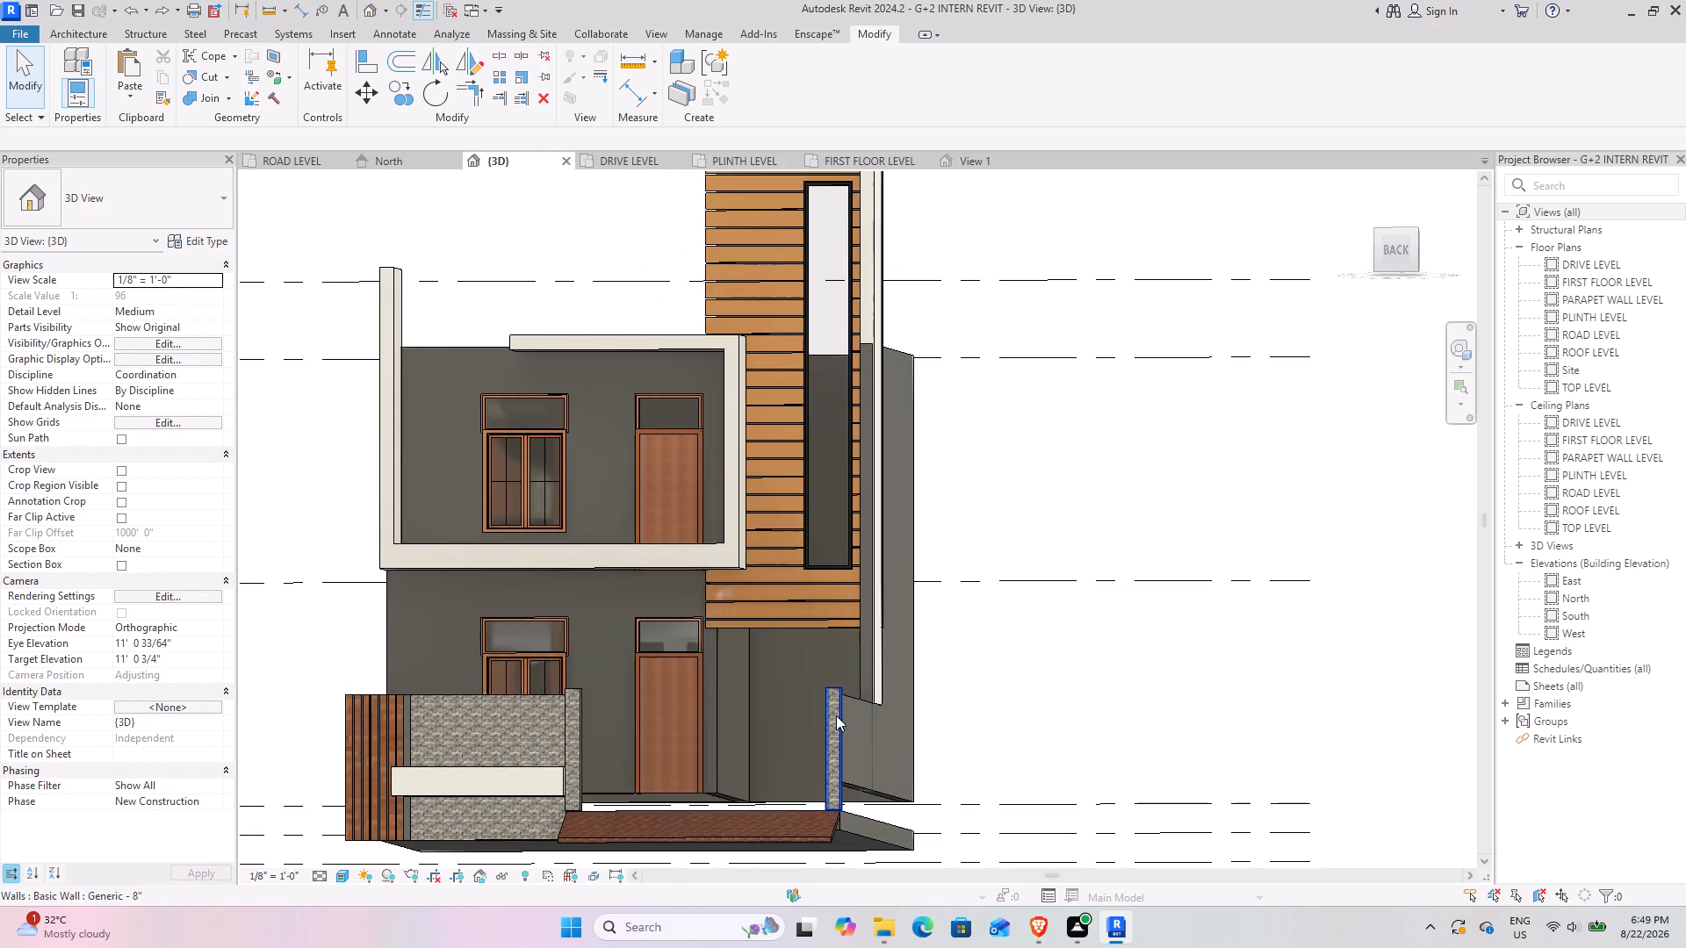
{"action": "middle_click_drag", "start_coordinate": [827, 714], "coordinate": [746, 744], "text": "shift"}
{"action": "middle_click_drag", "start_coordinate": [719, 714], "coordinate": [731, 708]}
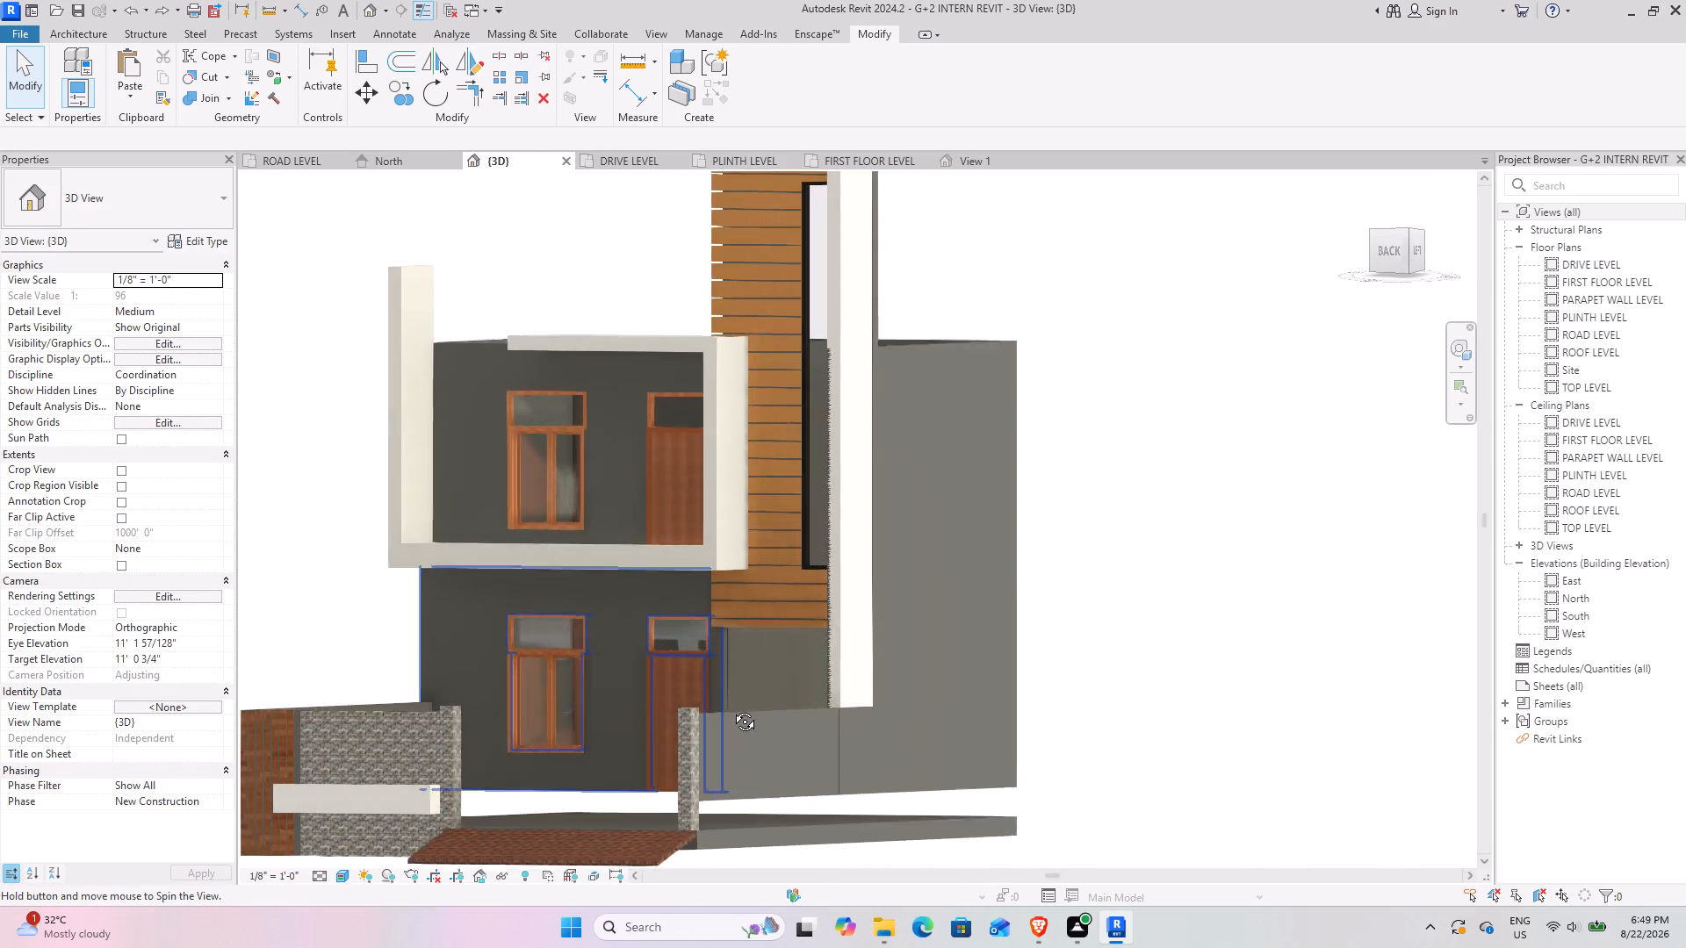
{"action": "middle_click_drag", "start_coordinate": [731, 708], "coordinate": [778, 660]}
{"action": "middle_click_drag", "start_coordinate": [746, 576], "coordinate": [741, 741]}
{"action": "middle_click_drag", "start_coordinate": [716, 600], "coordinate": [718, 584], "text": "shift"}
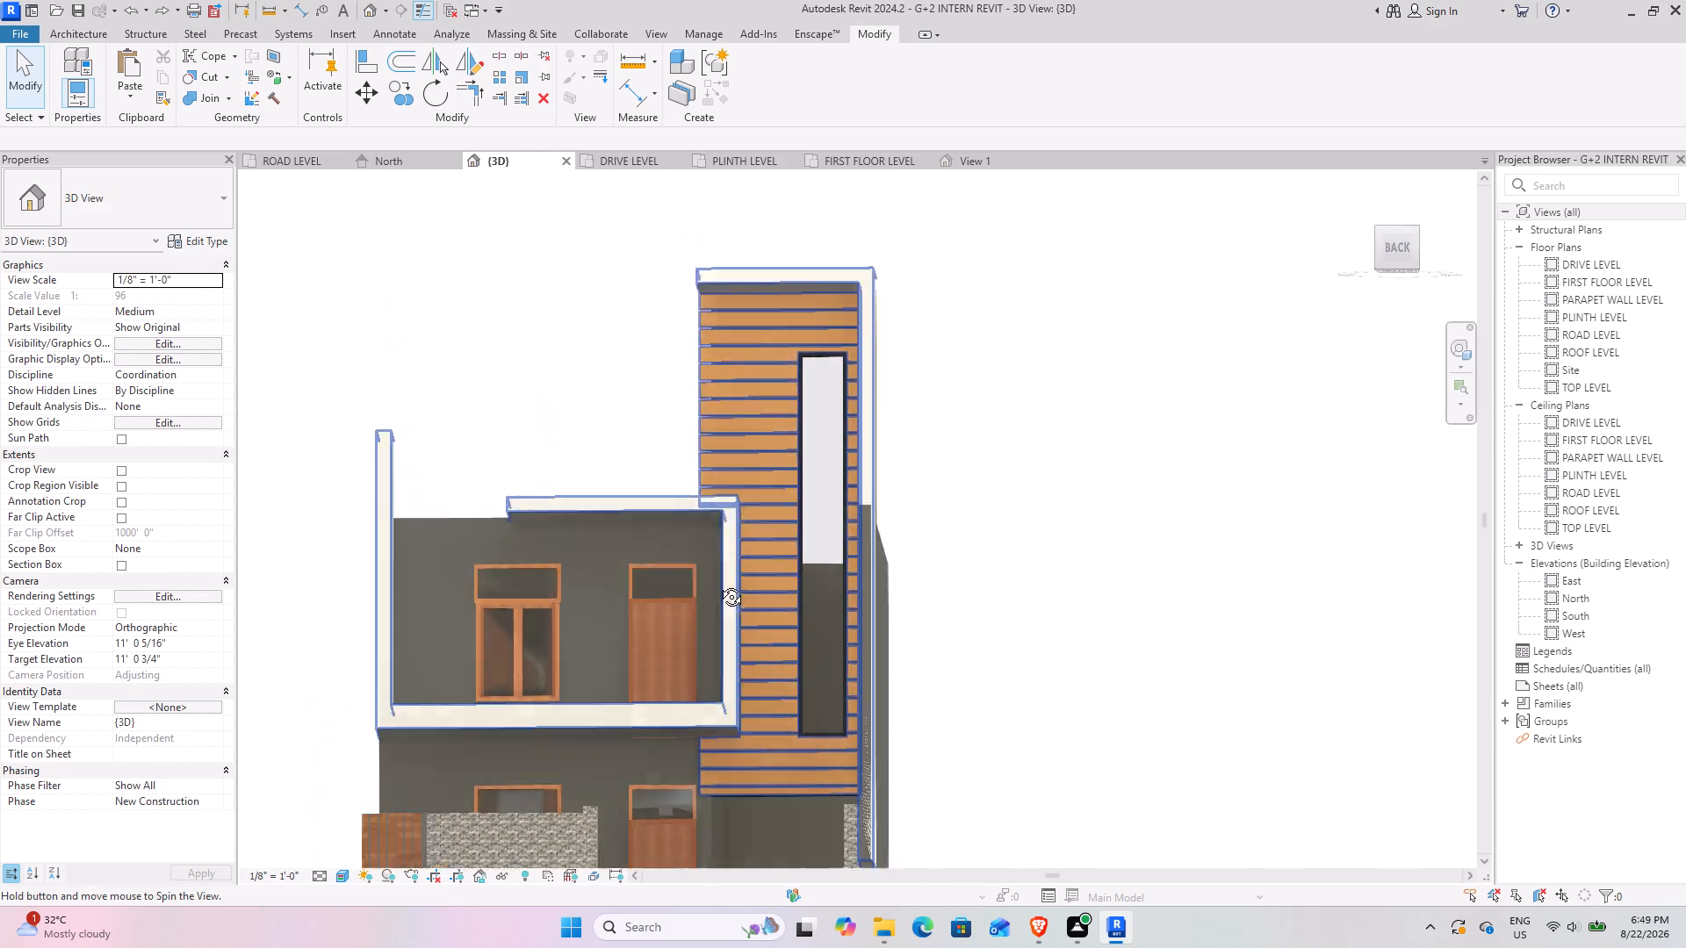
{"action": "middle_click_drag", "start_coordinate": [718, 584], "coordinate": [613, 619], "text": "shift"}
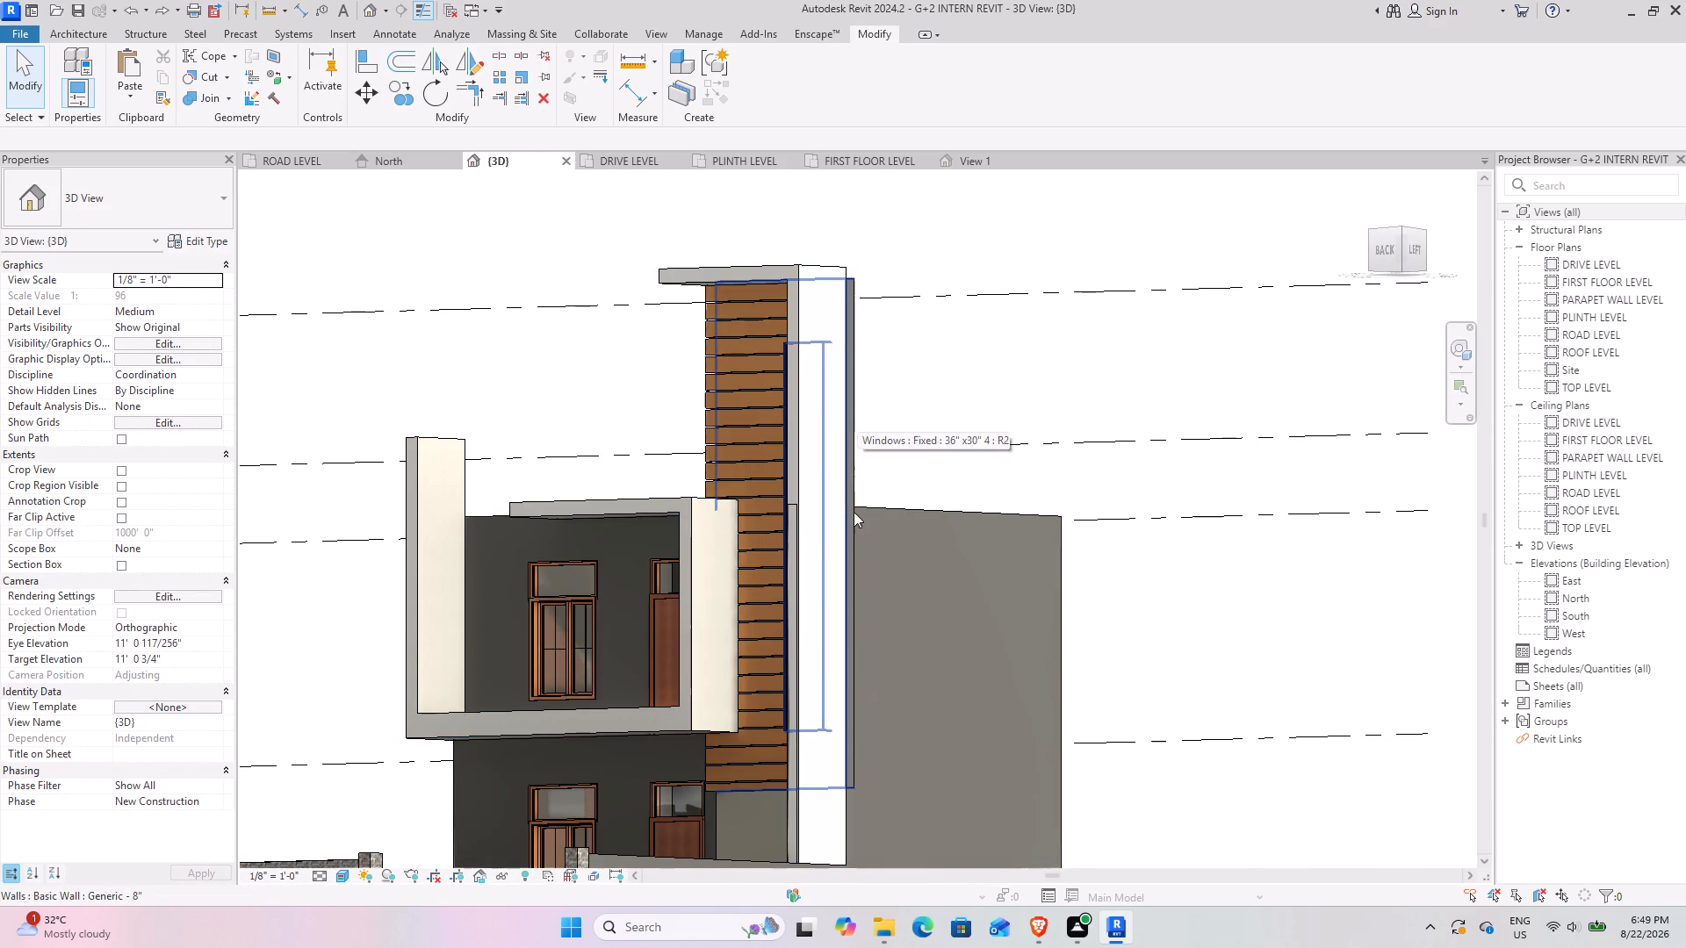
{"action": "middle_click_drag", "start_coordinate": [528, 726], "coordinate": [496, 438]}
{"action": "middle_click_drag", "start_coordinate": [551, 610], "coordinate": [557, 681], "text": "shift"}
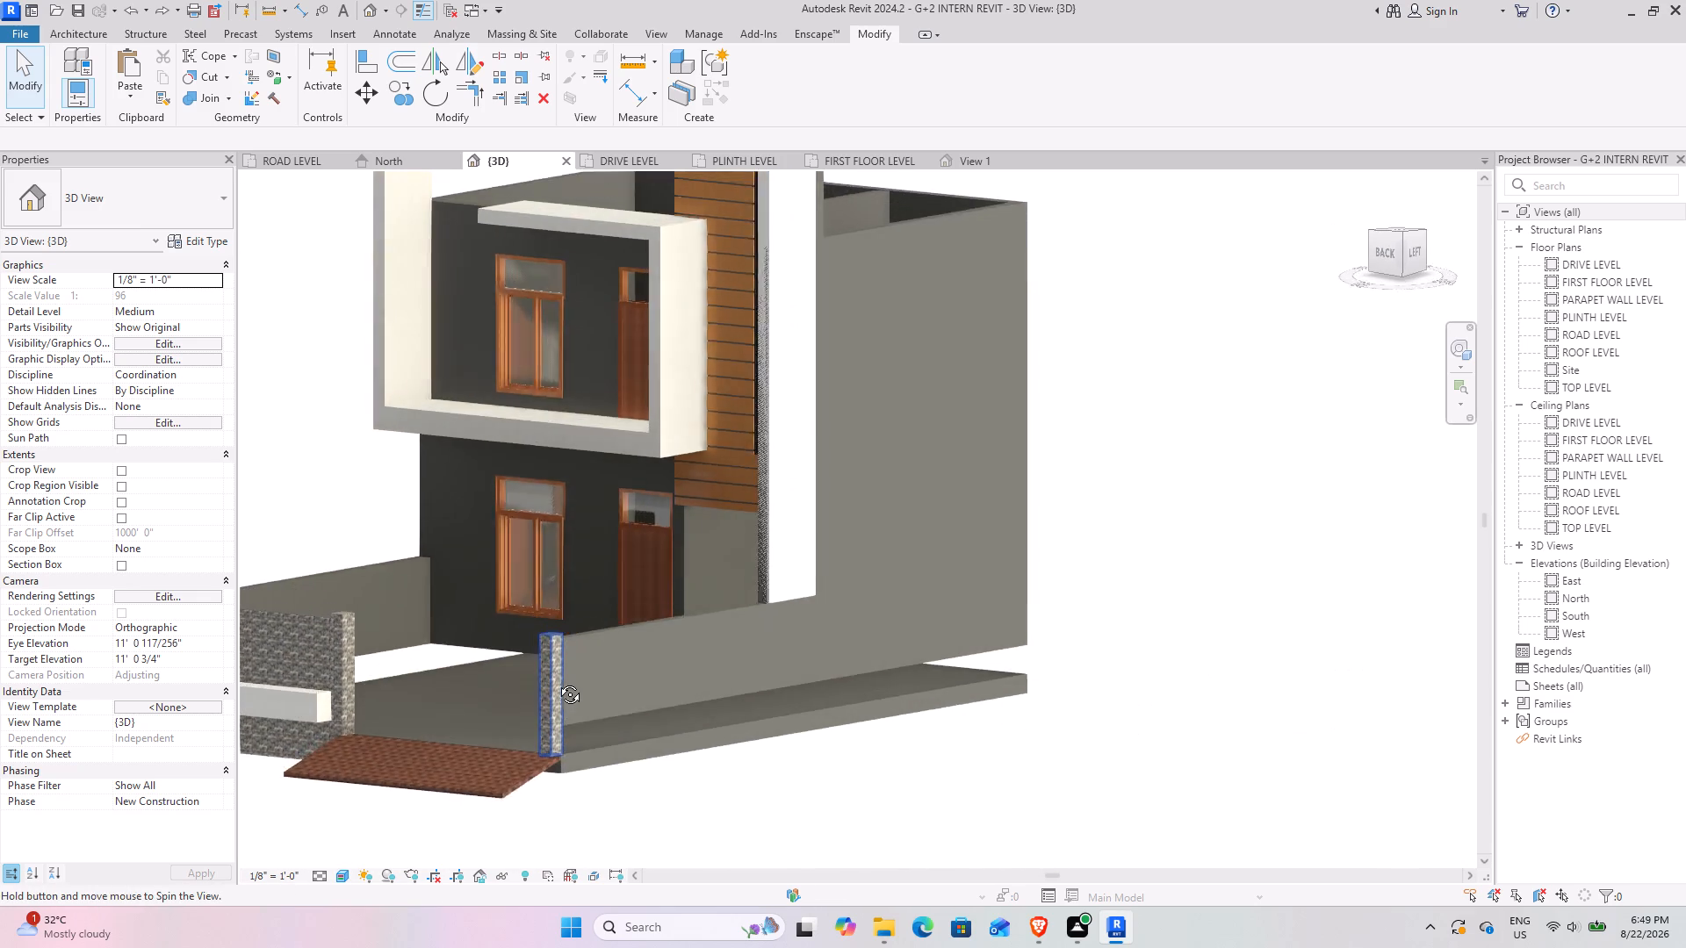
{"action": "middle_click_drag", "start_coordinate": [557, 681], "coordinate": [572, 659], "text": "shift"}
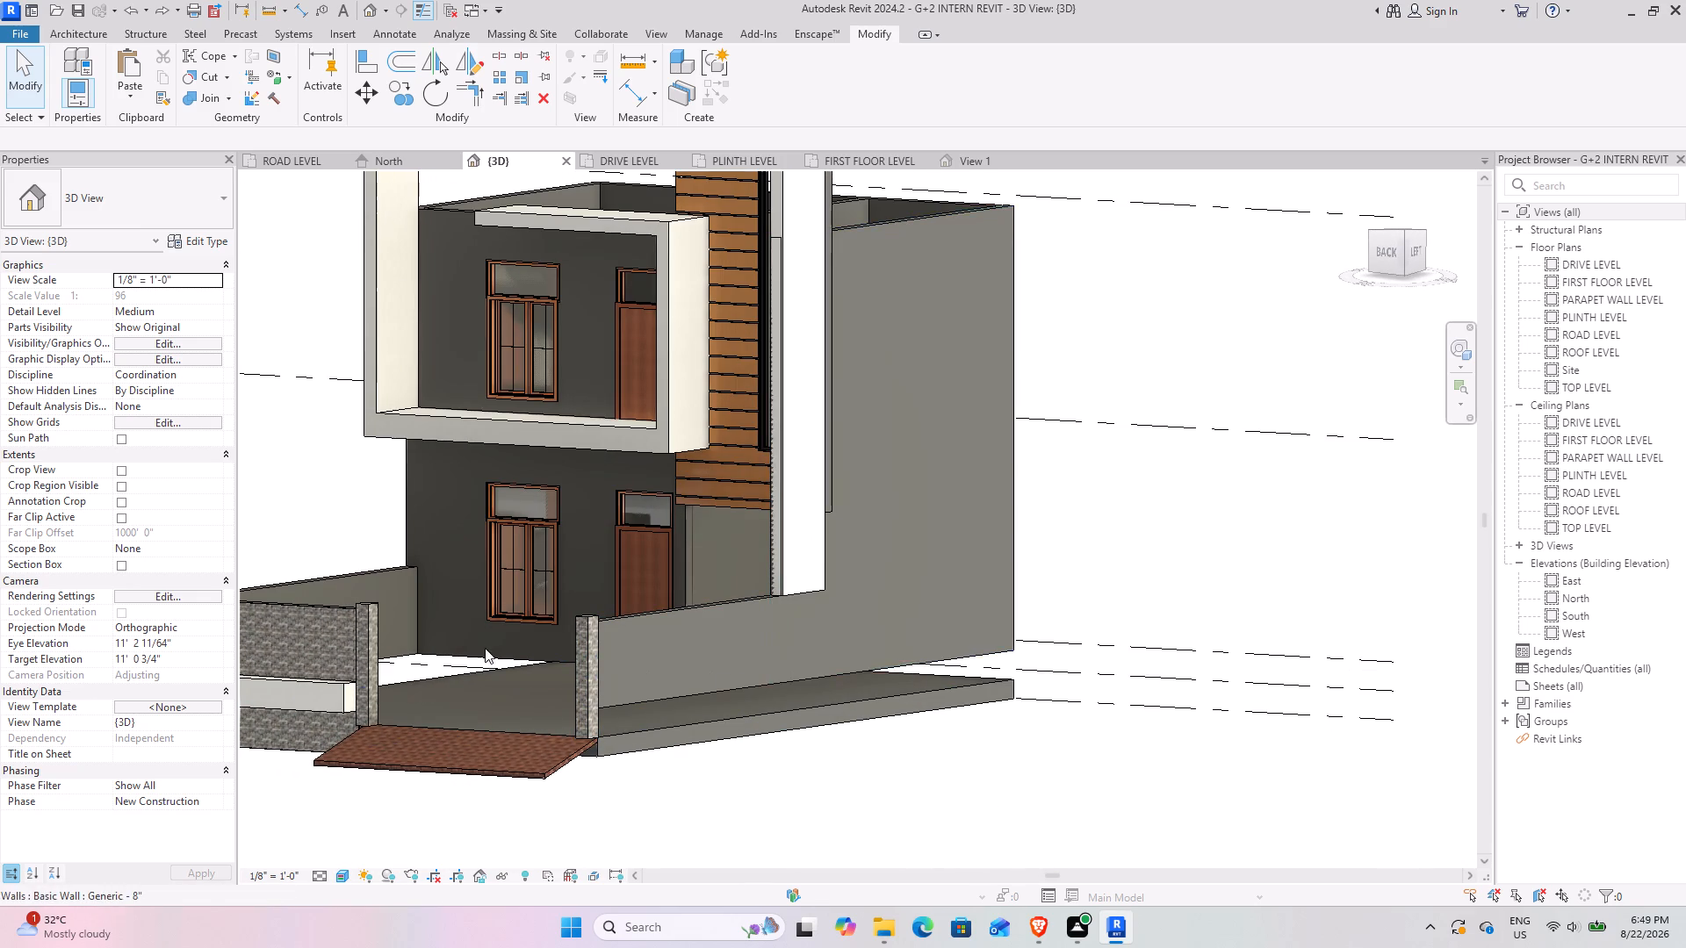
{"action": "middle_click_drag", "start_coordinate": [486, 647], "coordinate": [551, 653], "text": "shift"}
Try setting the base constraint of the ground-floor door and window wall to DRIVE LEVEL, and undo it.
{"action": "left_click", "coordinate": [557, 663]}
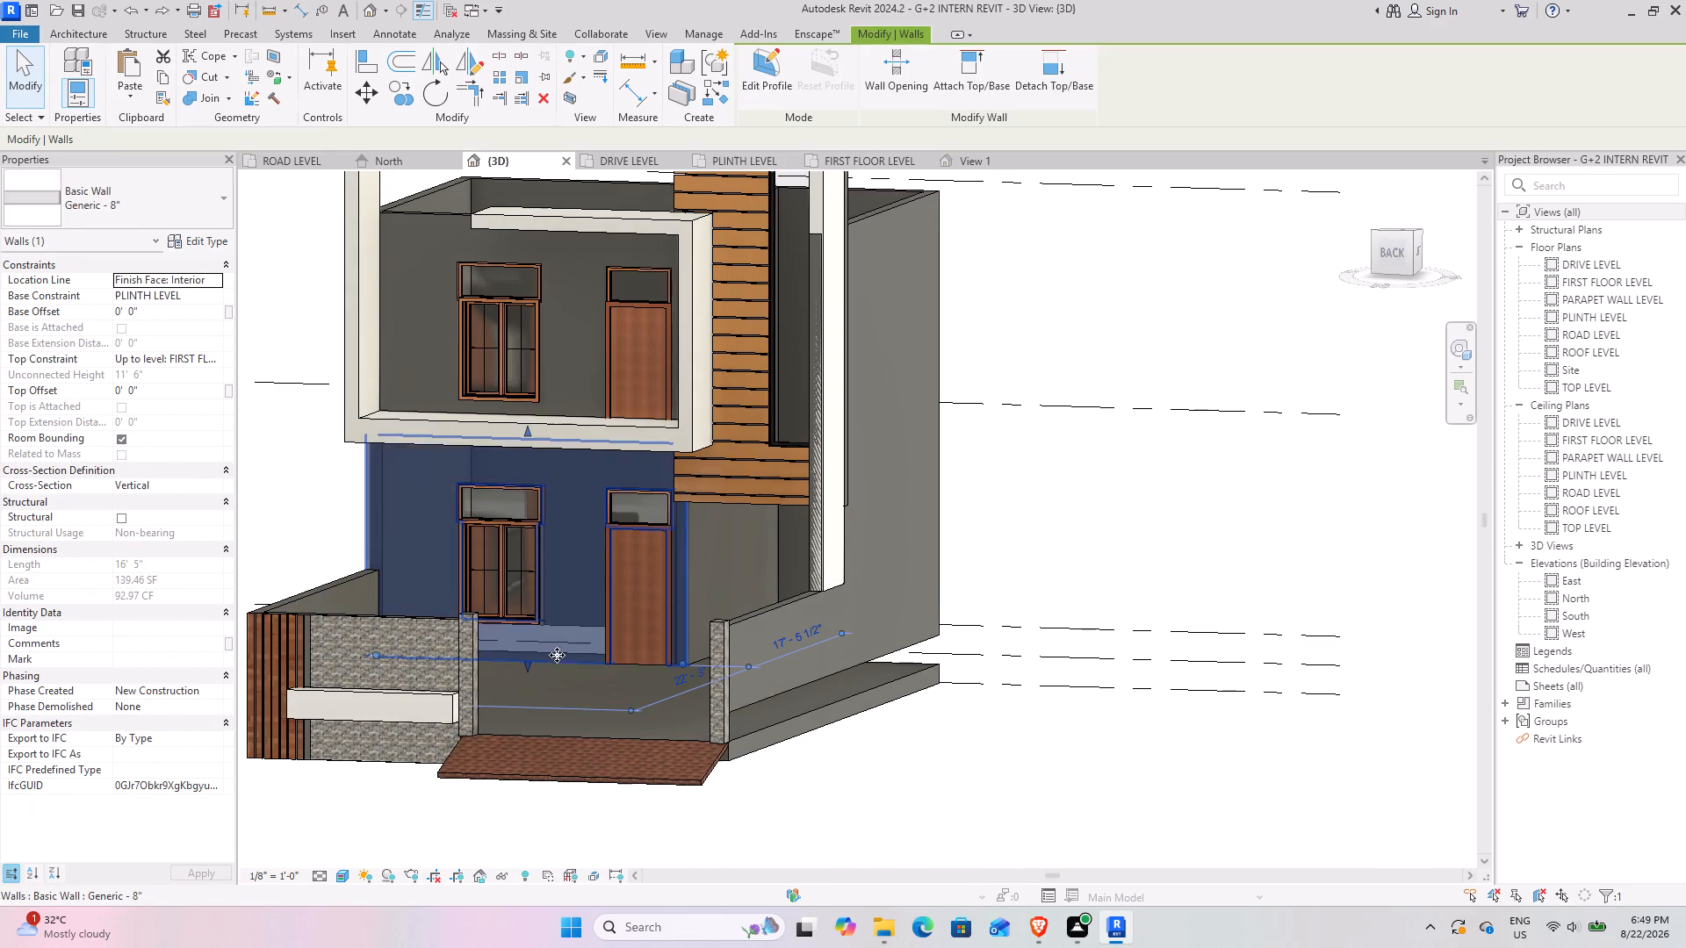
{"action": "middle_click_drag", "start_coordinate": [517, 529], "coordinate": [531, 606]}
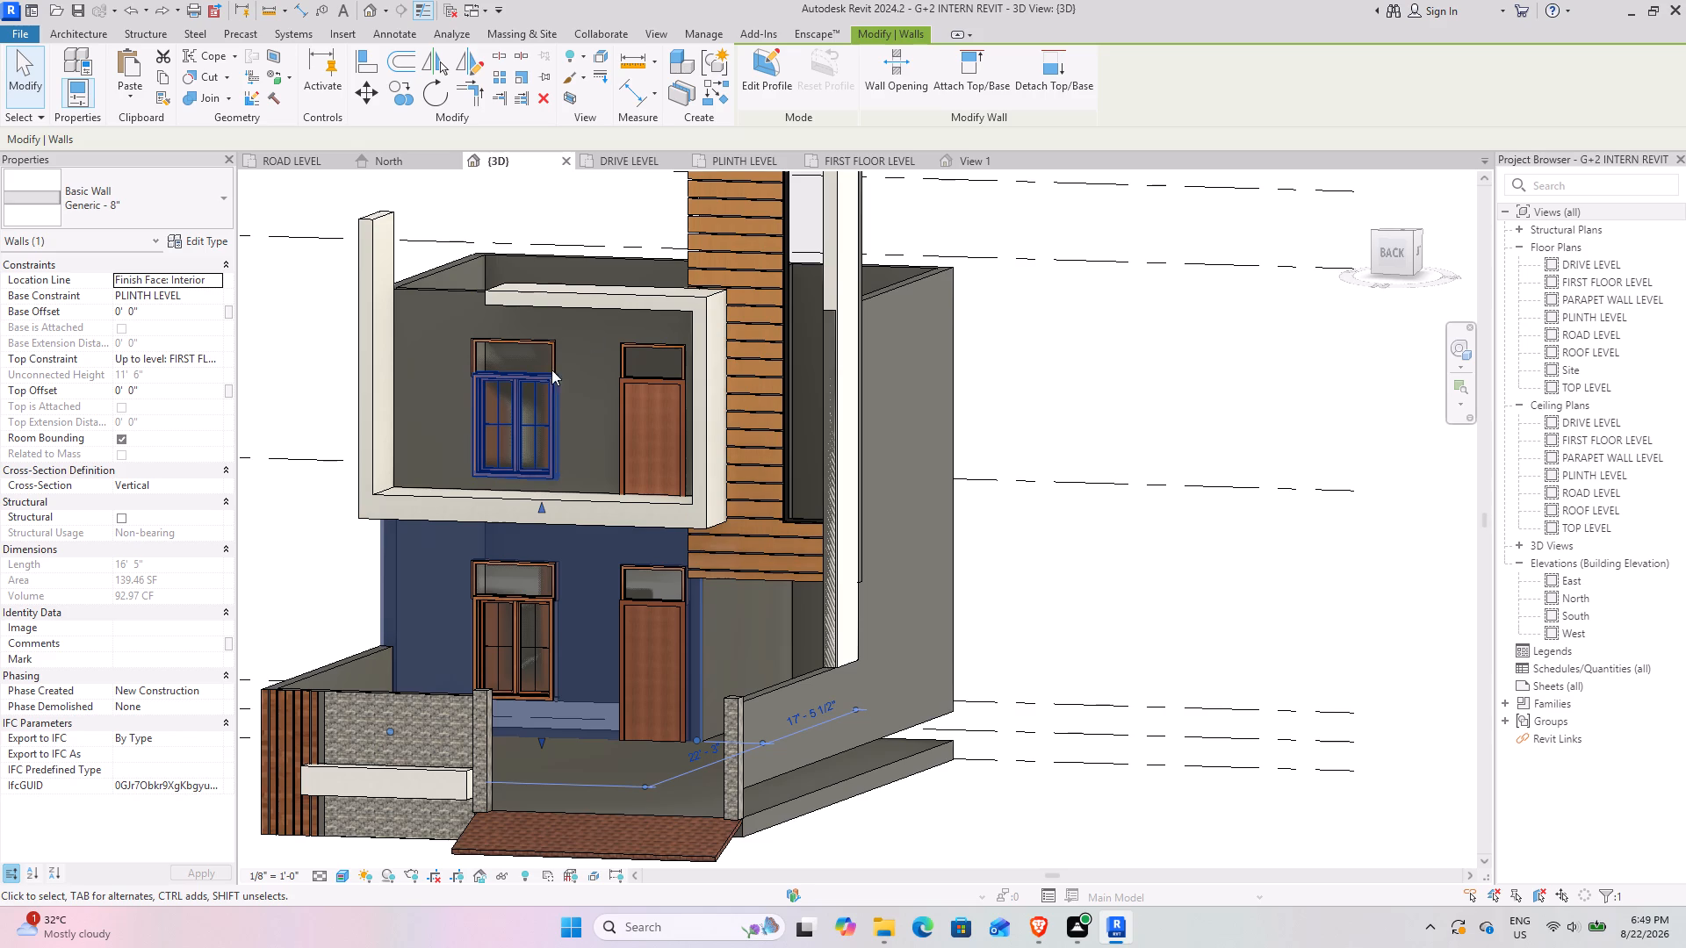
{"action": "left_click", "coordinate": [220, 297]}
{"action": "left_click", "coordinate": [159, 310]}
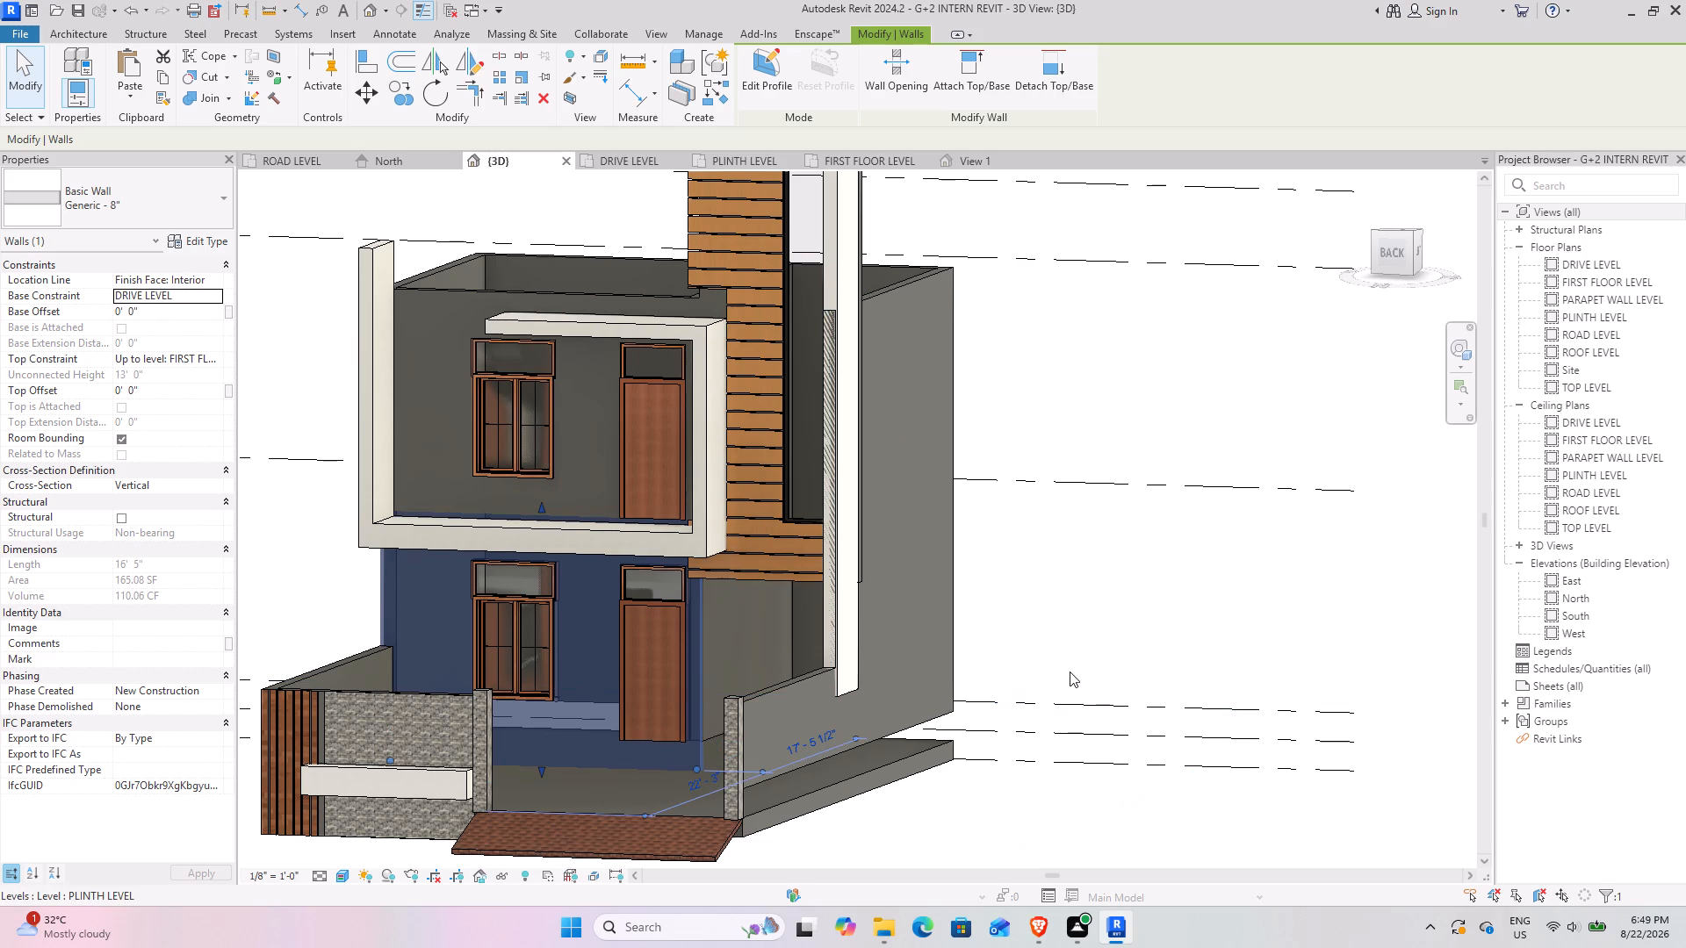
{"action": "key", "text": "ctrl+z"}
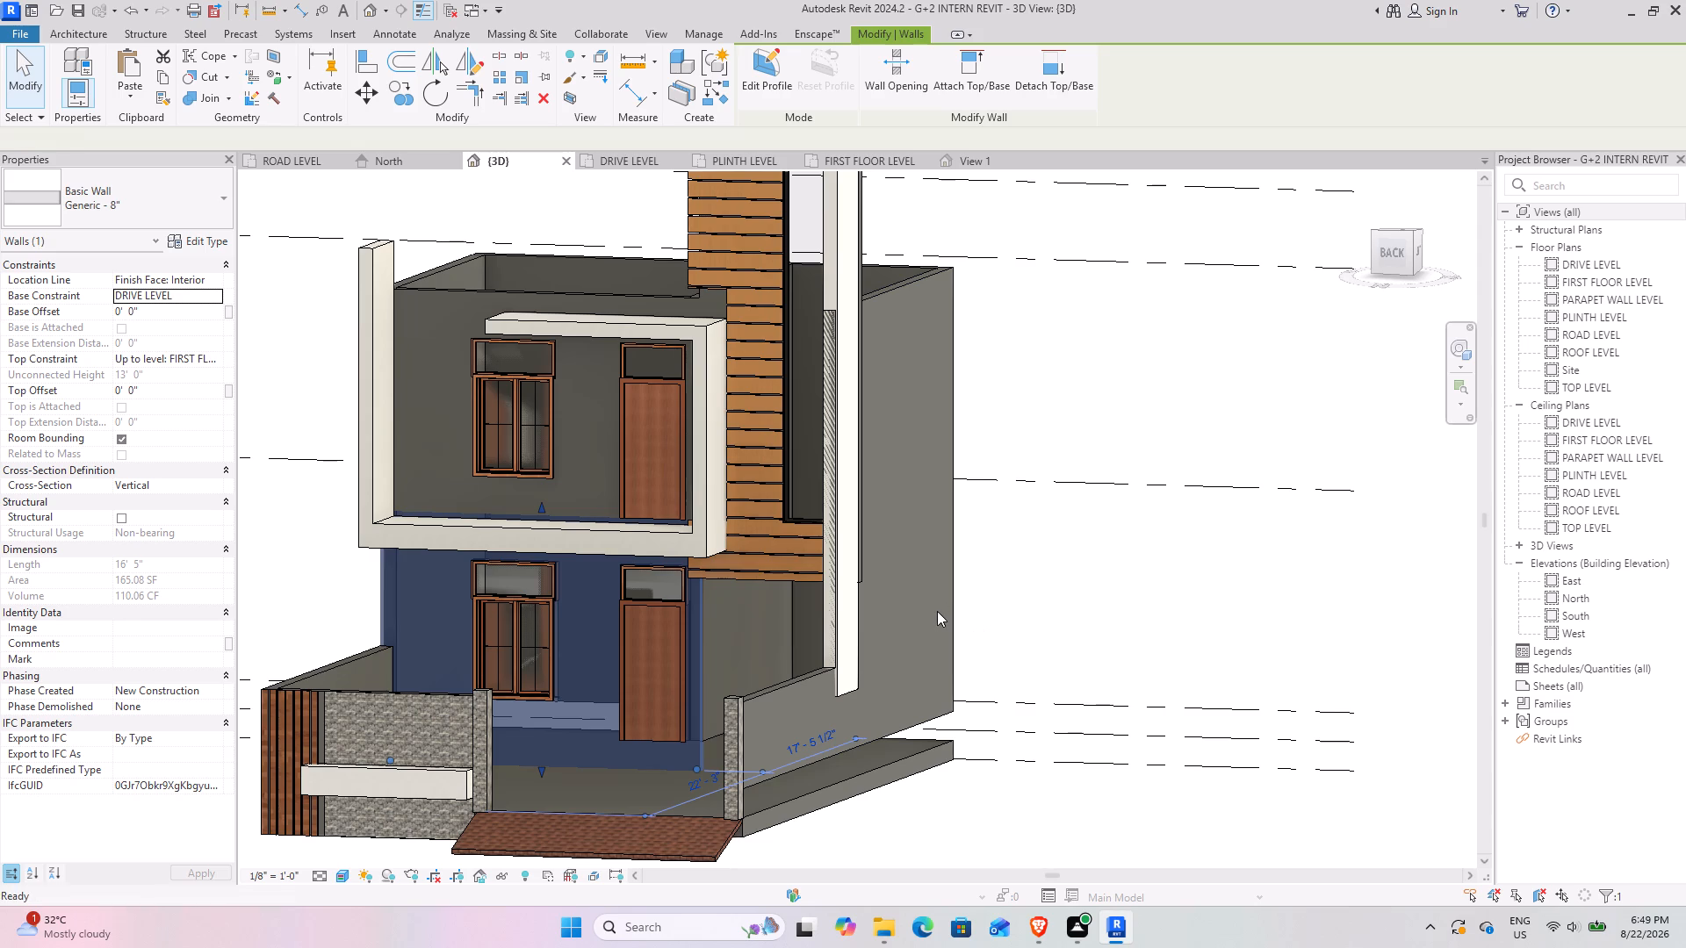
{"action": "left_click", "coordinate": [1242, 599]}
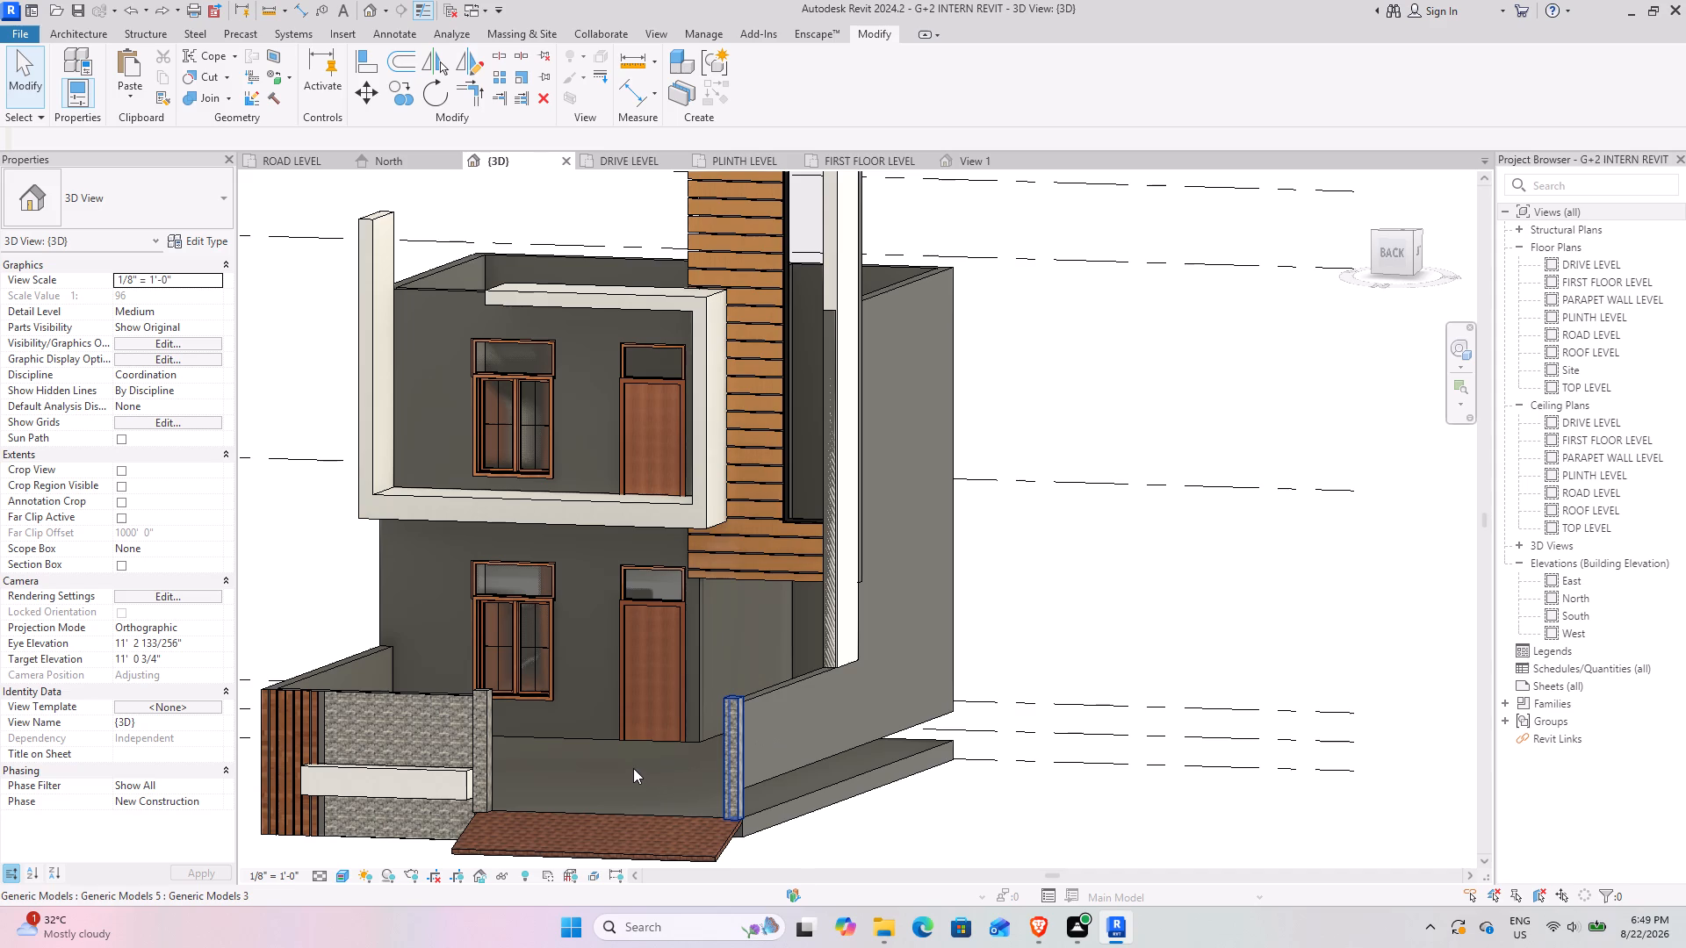
Set the base constraint of the recessed entrance wall below the wood-clad tower to DRIVE LEVEL.
{"action": "middle_click_drag", "start_coordinate": [715, 702], "coordinate": [771, 678], "text": "shift"}
{"action": "left_click", "coordinate": [774, 726]}
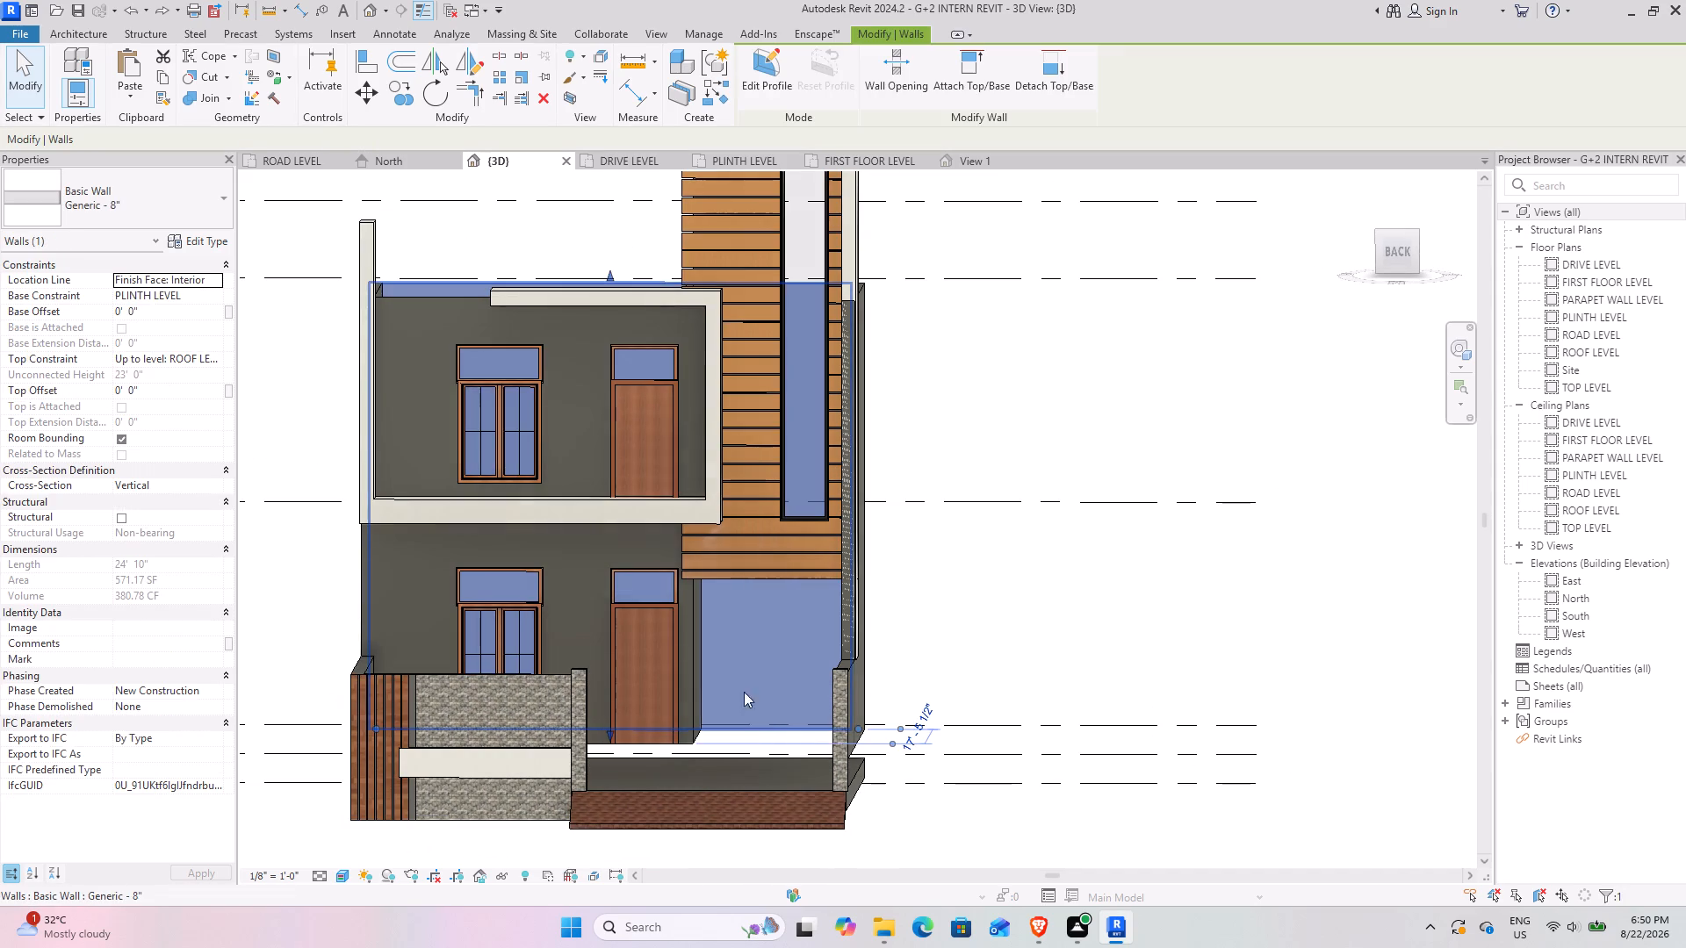
{"action": "left_click", "coordinate": [215, 301]}
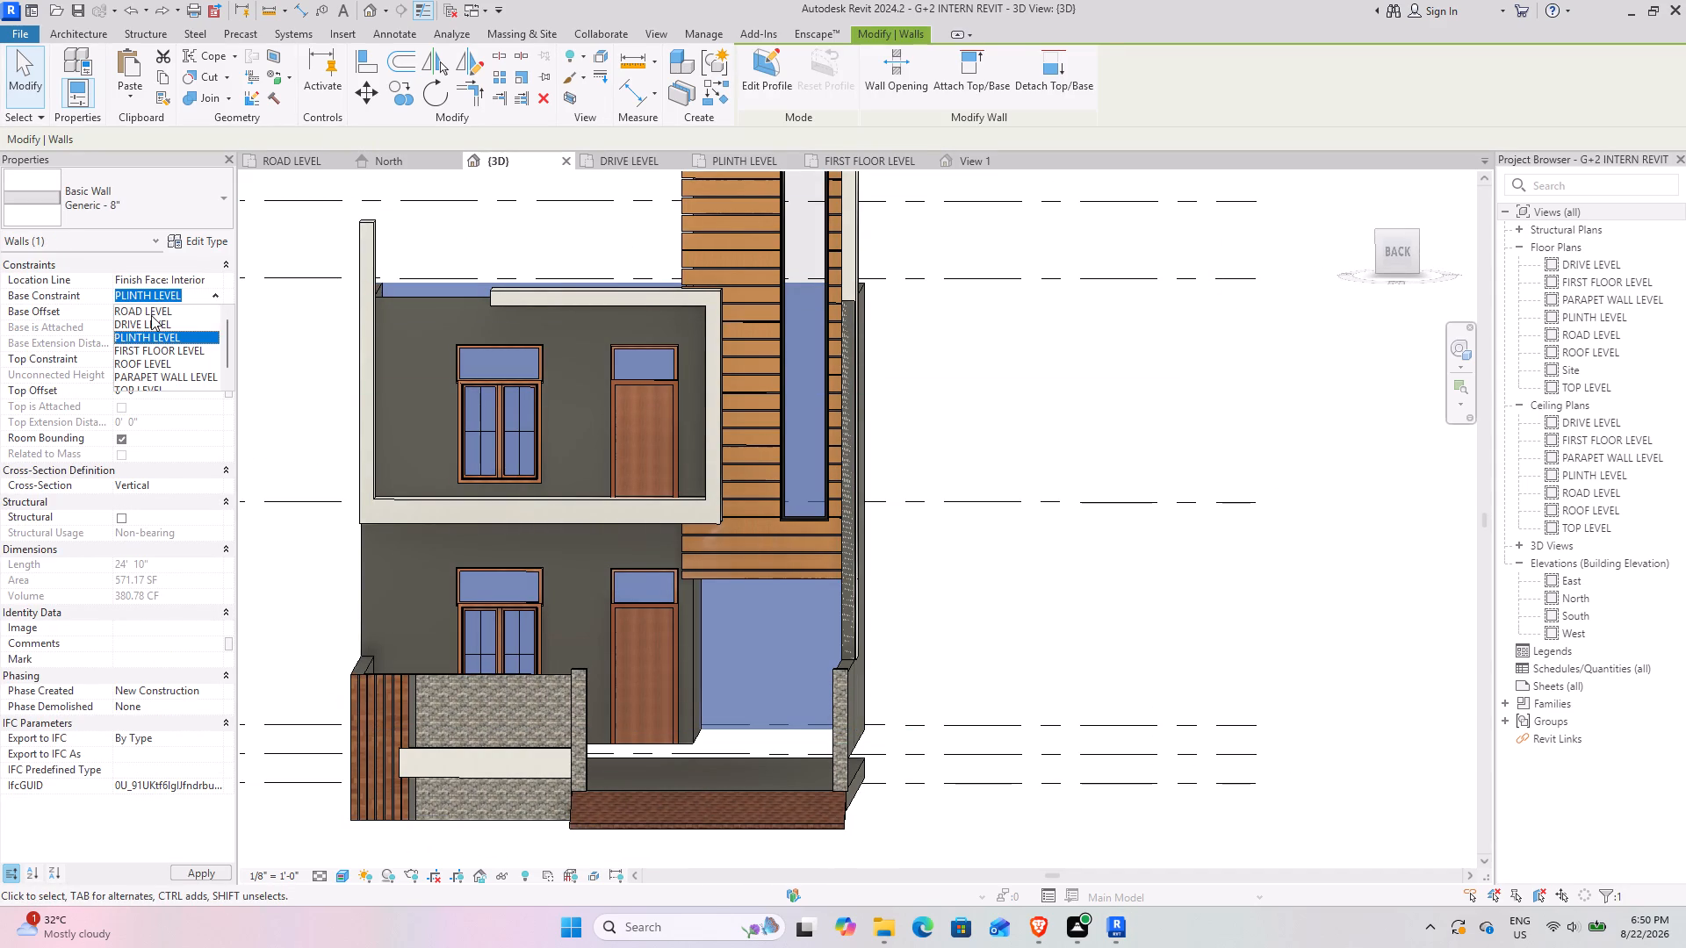
{"action": "left_click", "coordinate": [154, 320]}
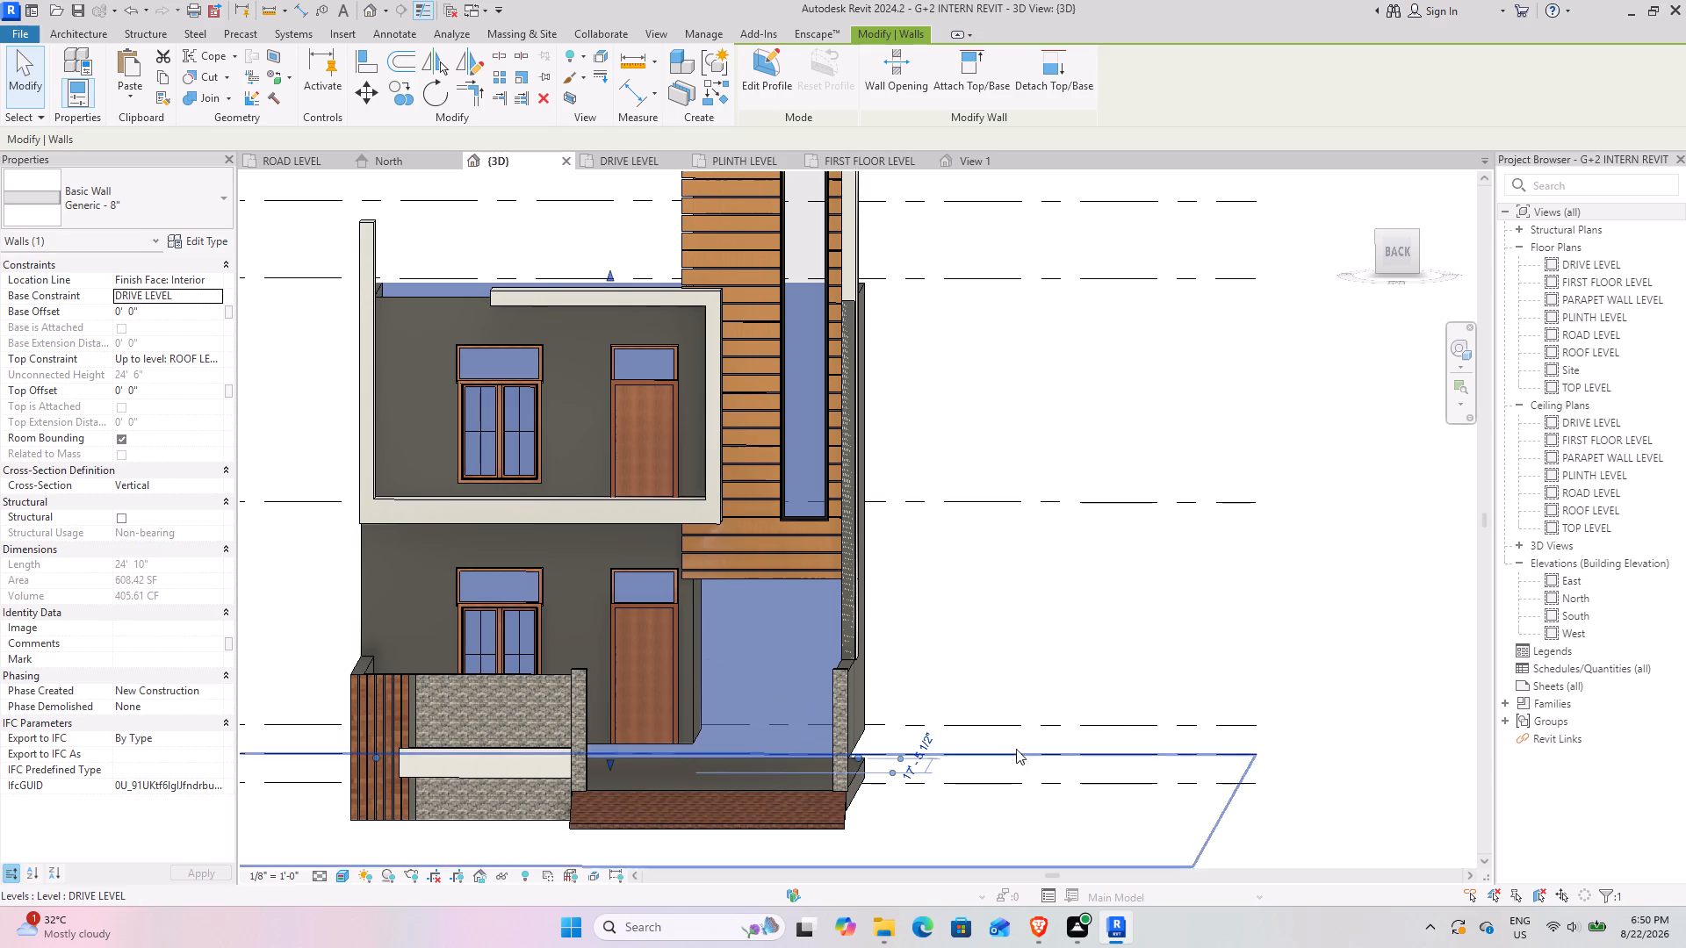
{"action": "left_click", "coordinate": [1068, 663]}
Examine the recessed entrance wall's base, ground-floor door, plinth and ramp in 3D from the back and side.
{"action": "middle_click_drag", "start_coordinate": [674, 655], "coordinate": [686, 633], "text": "shift"}
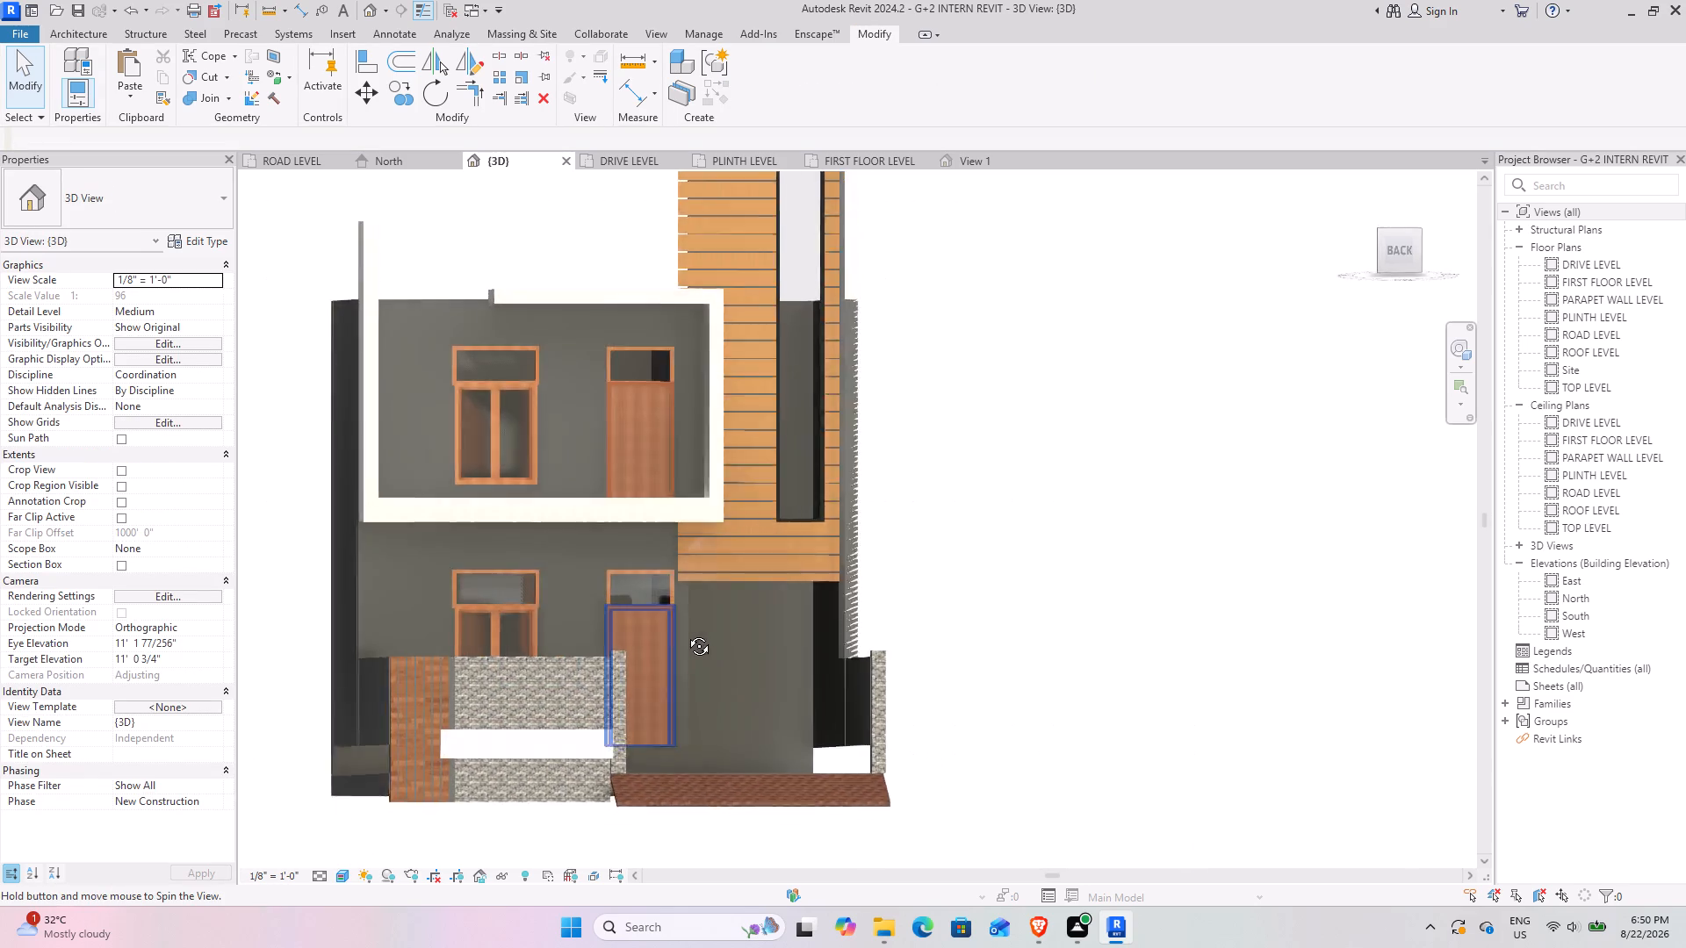
{"action": "middle_click_drag", "start_coordinate": [686, 633], "coordinate": [654, 692], "text": "shift"}
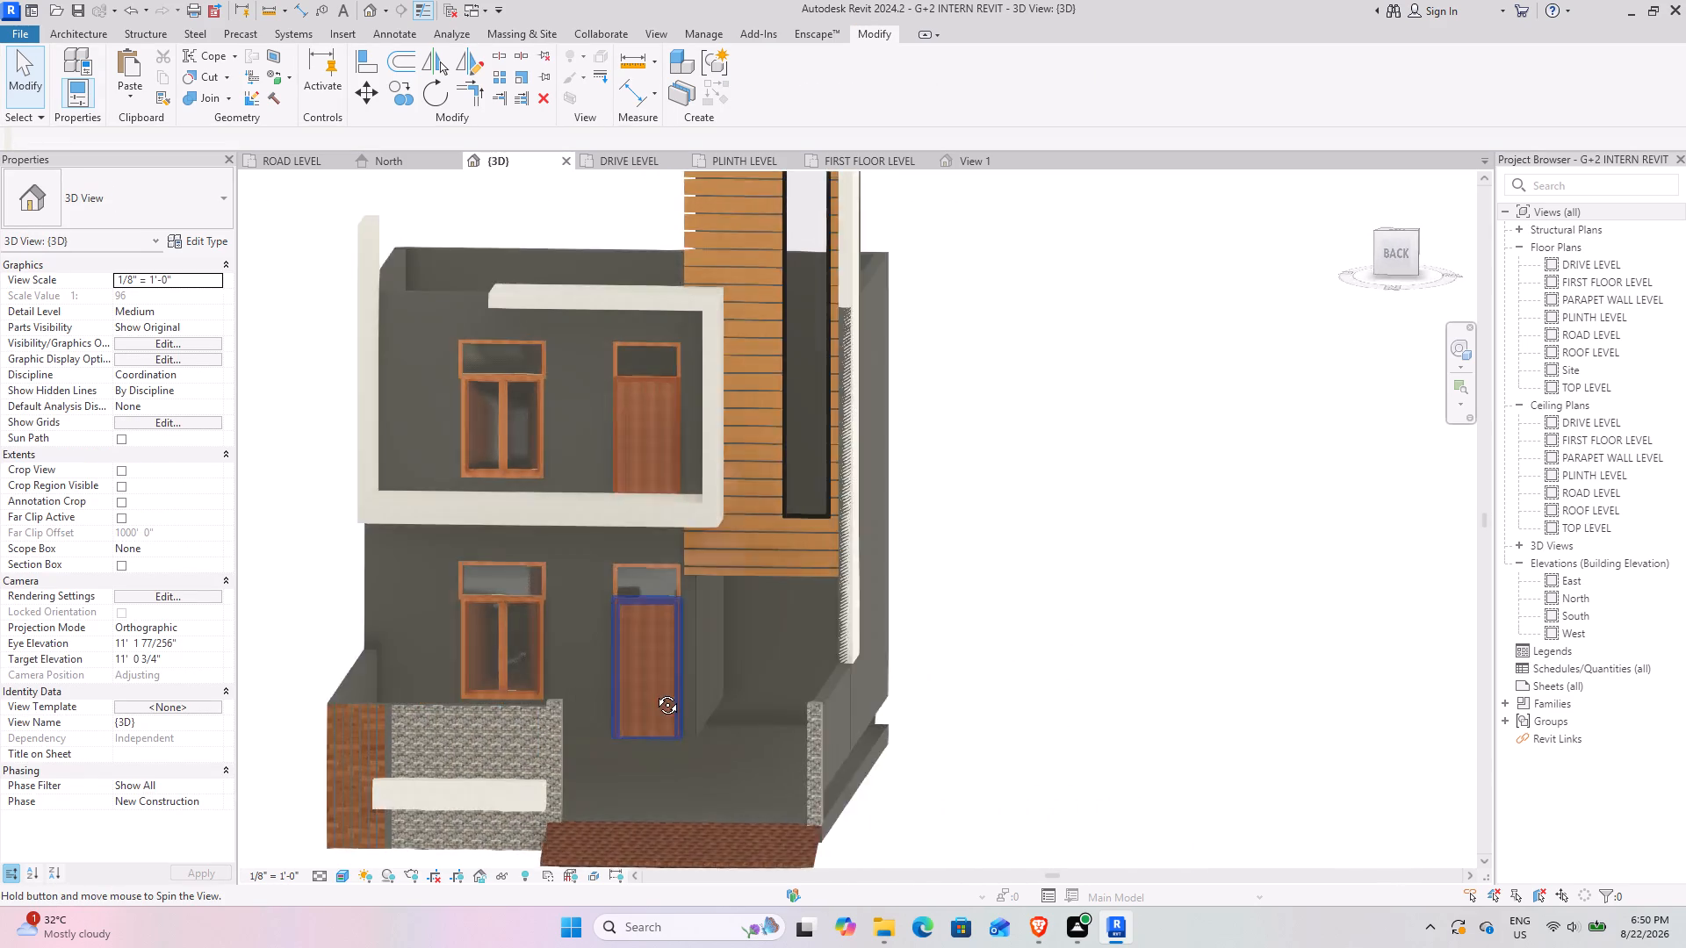
{"action": "middle_click_drag", "start_coordinate": [654, 692], "coordinate": [567, 708], "text": "shift"}
{"action": "middle_click_drag", "start_coordinate": [637, 684], "coordinate": [671, 662], "text": "shift"}
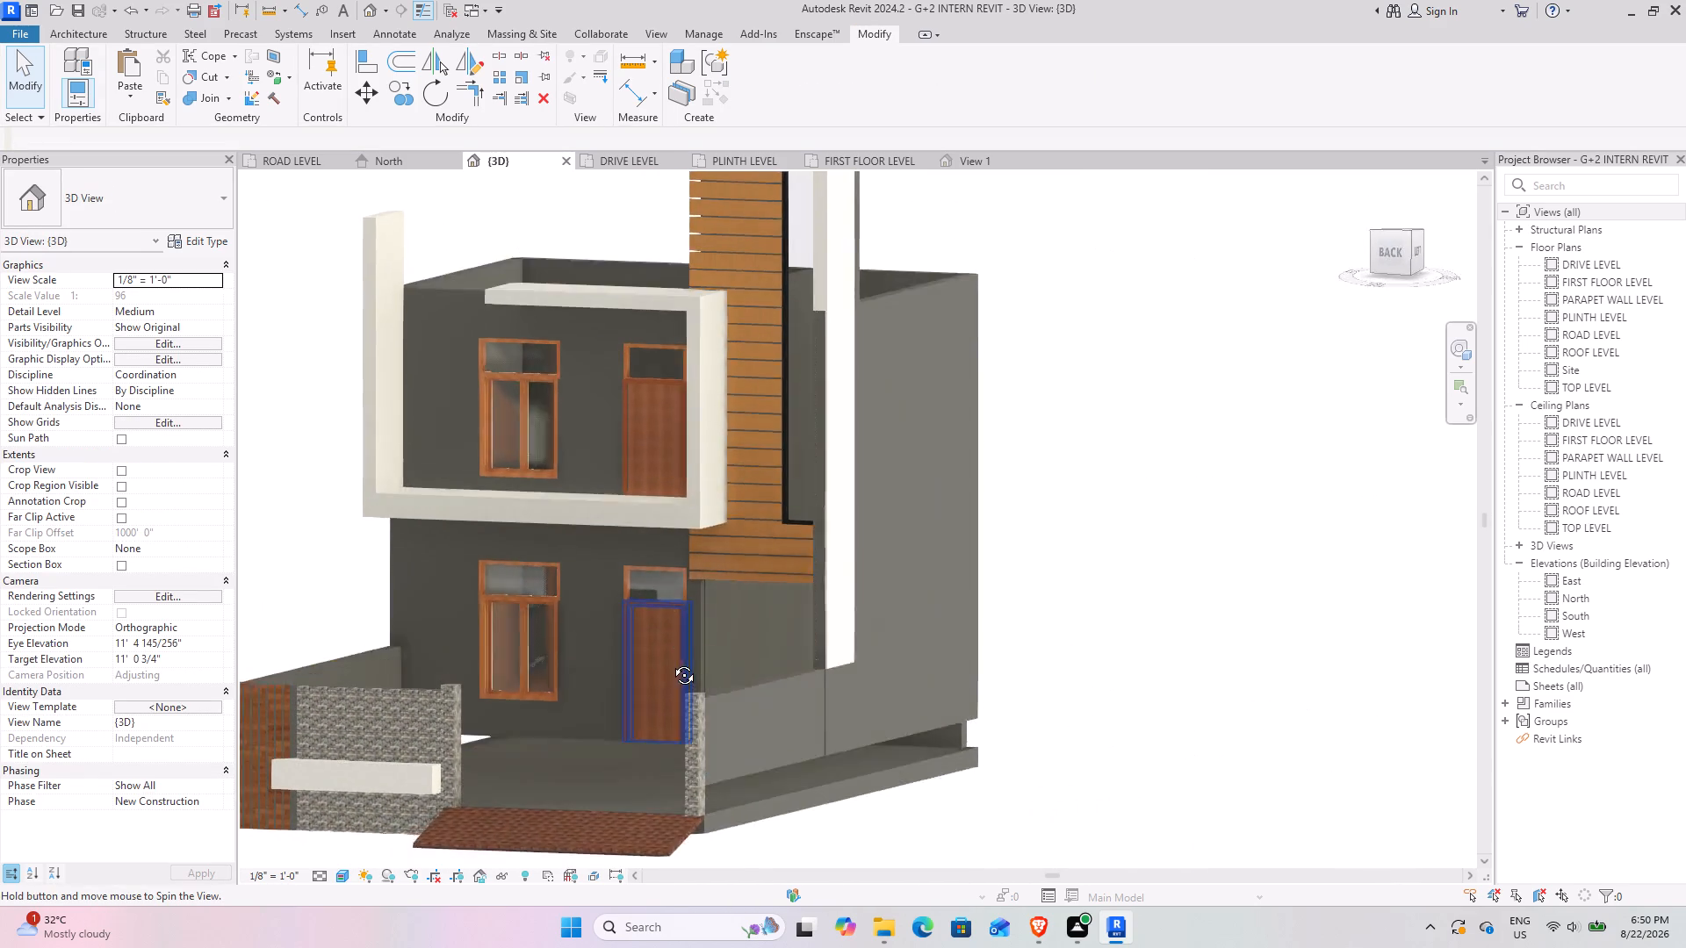
{"action": "middle_click_drag", "start_coordinate": [671, 662], "coordinate": [485, 597], "text": "shift"}
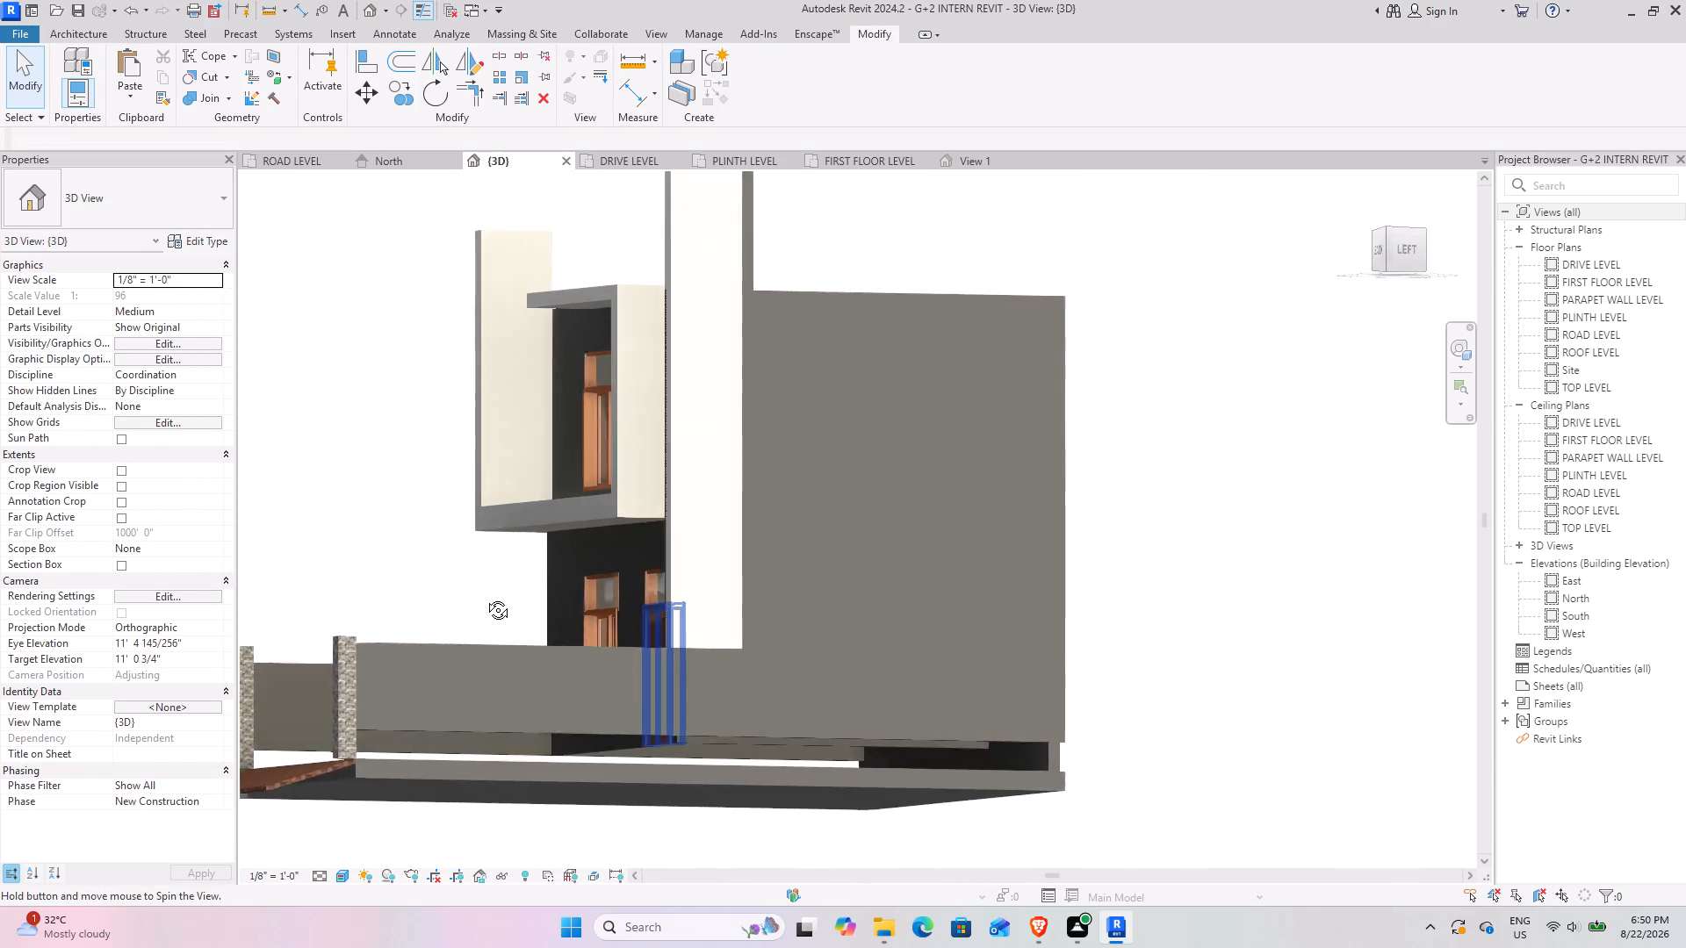
{"action": "middle_click_drag", "start_coordinate": [485, 597], "coordinate": [472, 597], "text": "shift"}
{"action": "middle_click_drag", "start_coordinate": [455, 601], "coordinate": [559, 687], "text": "shift"}
{"action": "middle_click_drag", "start_coordinate": [515, 669], "coordinate": [651, 670], "text": "shift"}
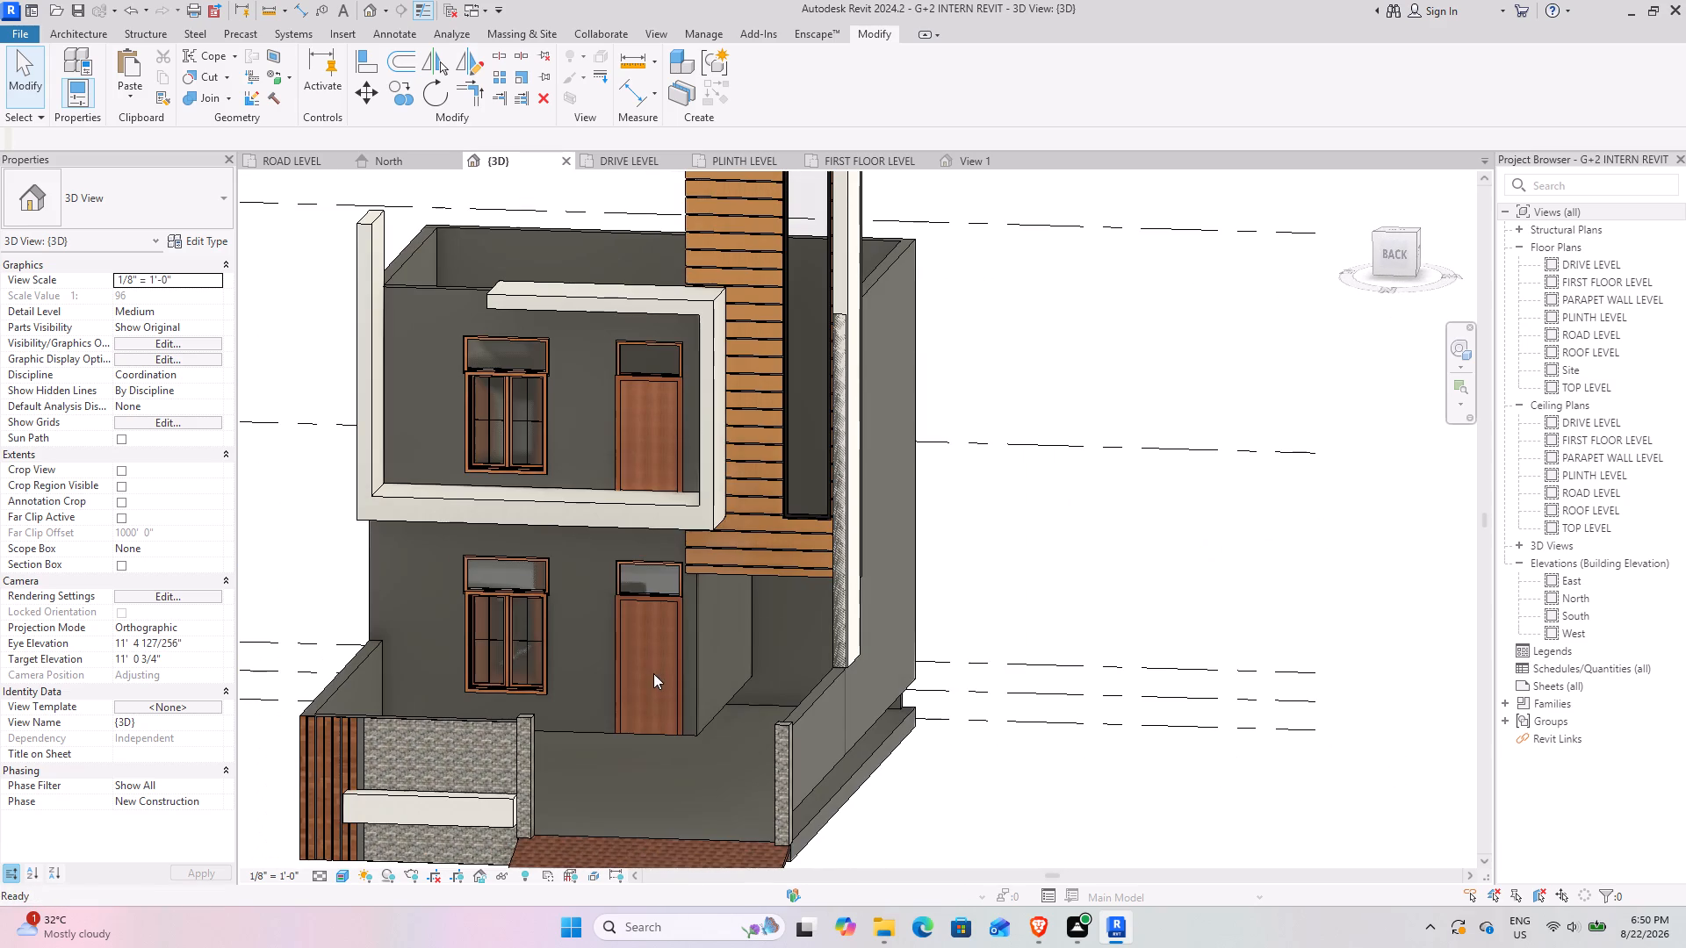
{"action": "middle_click_drag", "start_coordinate": [620, 768], "coordinate": [640, 756], "text": "shift"}
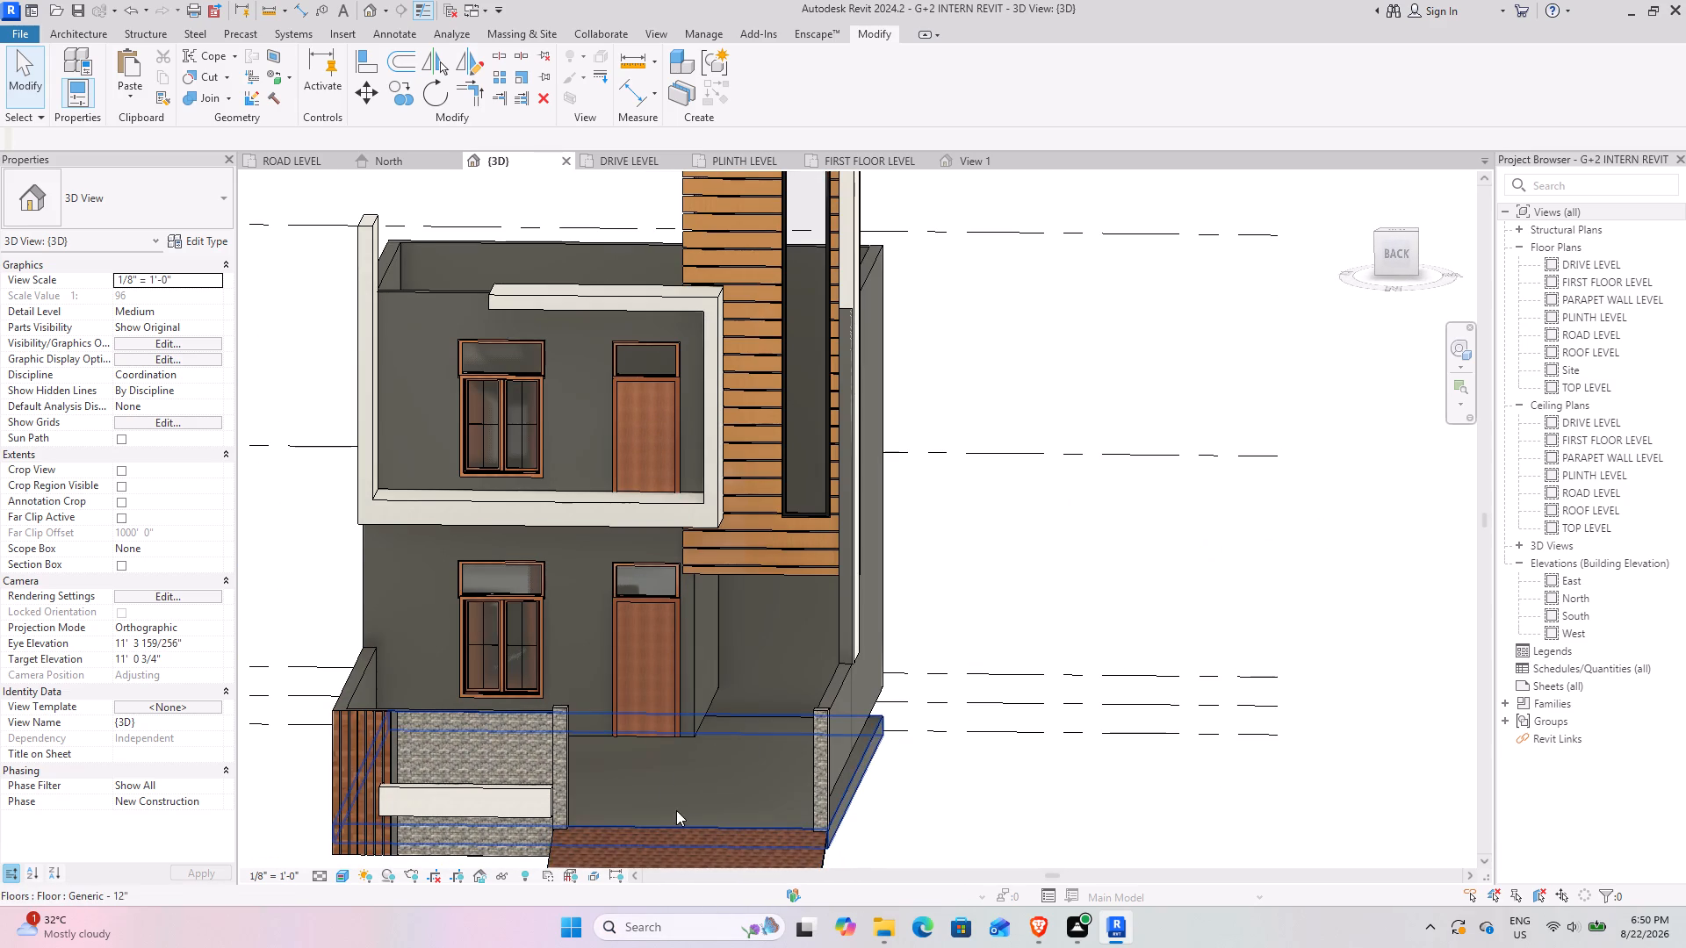
{"action": "middle_click_drag", "start_coordinate": [660, 785], "coordinate": [650, 767]}
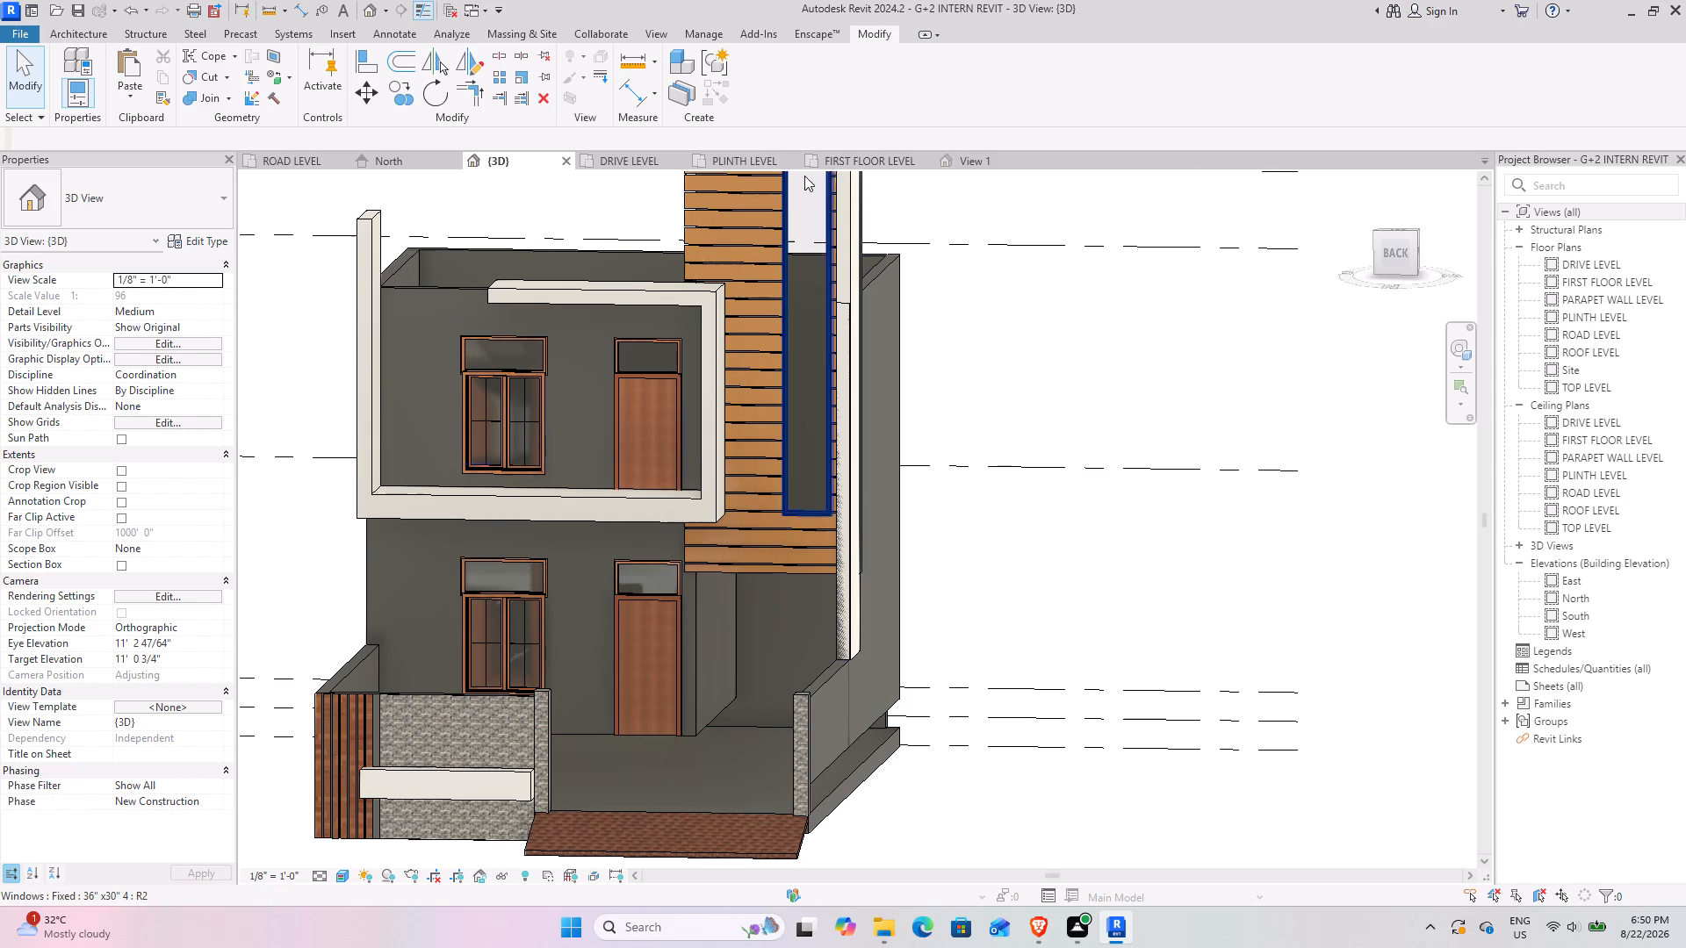
In the DRIVE LEVEL floor plan, start a new stair at the ground-floor door and window wall.
{"action": "left_click", "coordinate": [620, 164]}
{"action": "scroll", "coordinate": [746, 537], "scroll_direction": "down", "scroll_amount": 4}
{"action": "middle_click_drag", "start_coordinate": [621, 529], "coordinate": [656, 327]}
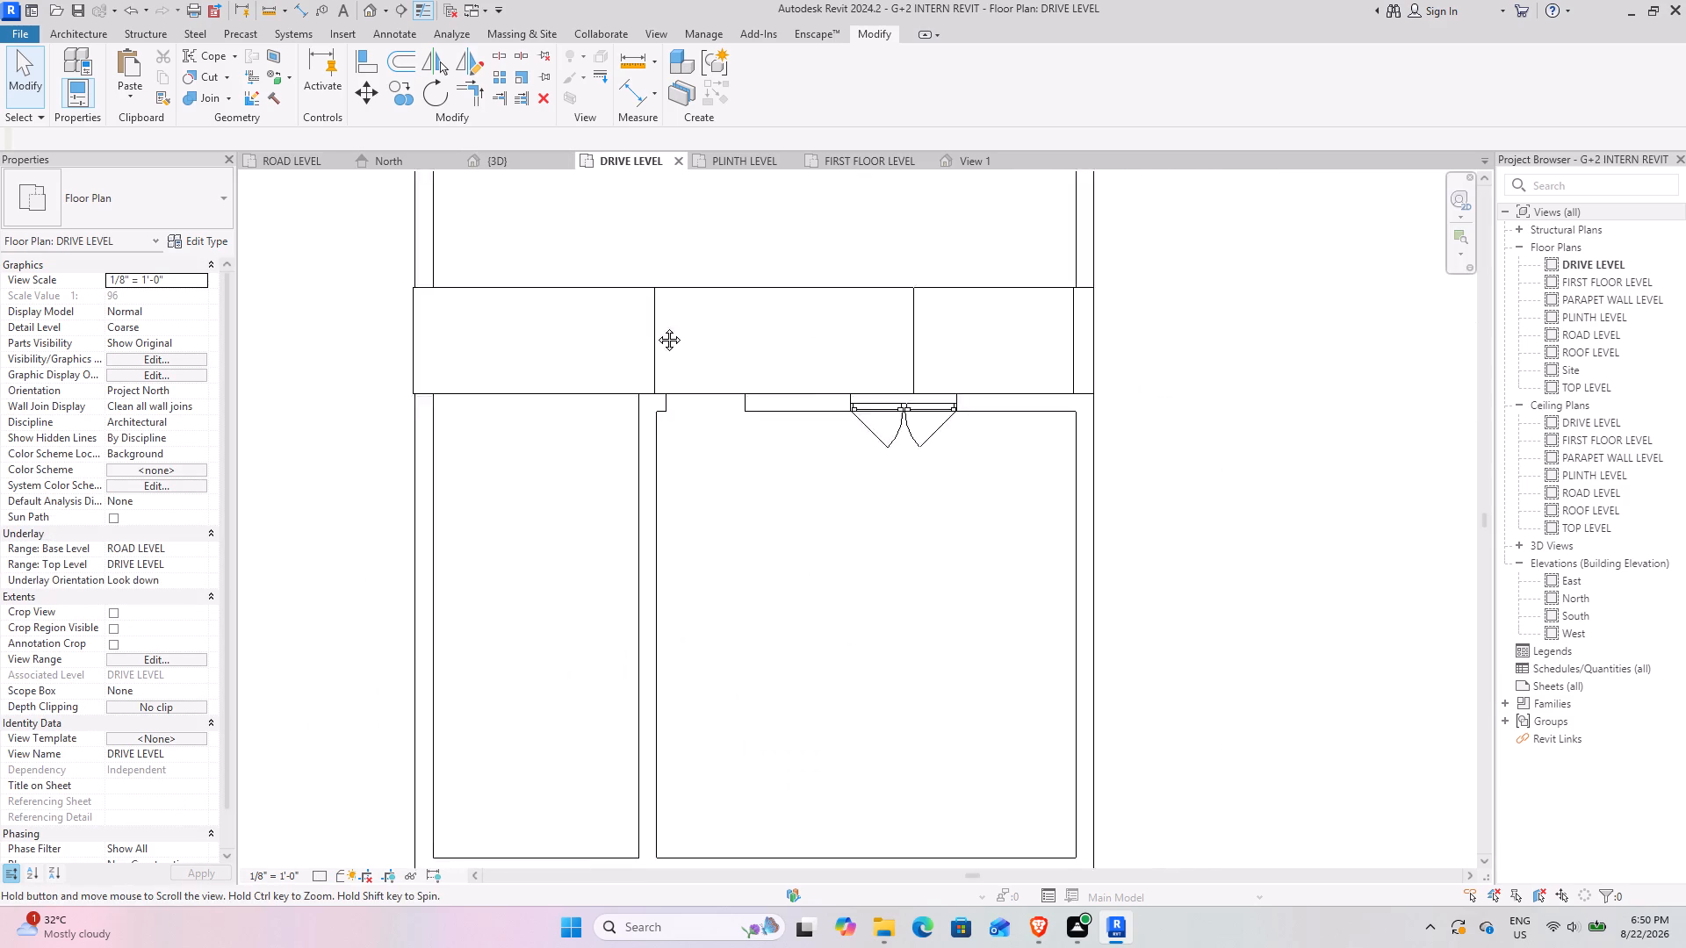
{"action": "middle_click_drag", "start_coordinate": [656, 327], "coordinate": [643, 458]}
{"action": "scroll", "coordinate": [633, 441], "scroll_direction": "down", "scroll_amount": 3}
{"action": "middle_click_drag", "start_coordinate": [661, 374], "coordinate": [599, 611]}
{"action": "scroll", "coordinate": [575, 657], "scroll_direction": "up", "scroll_amount": 1}
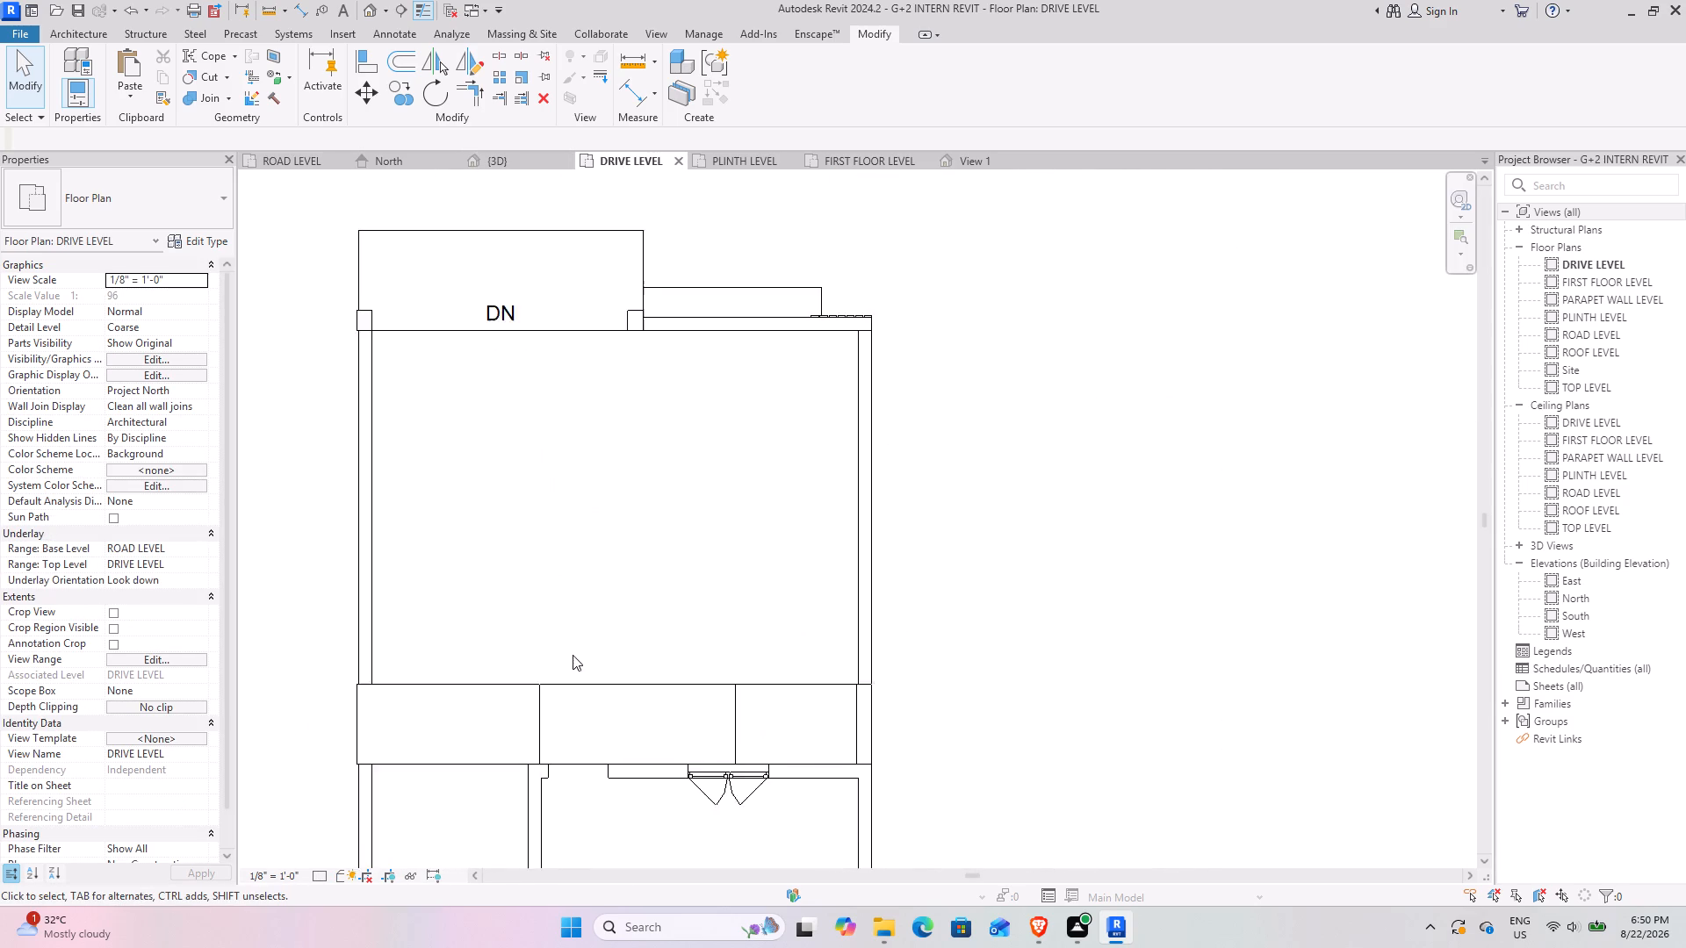
{"action": "middle_click_drag", "start_coordinate": [566, 651], "coordinate": [537, 497]}
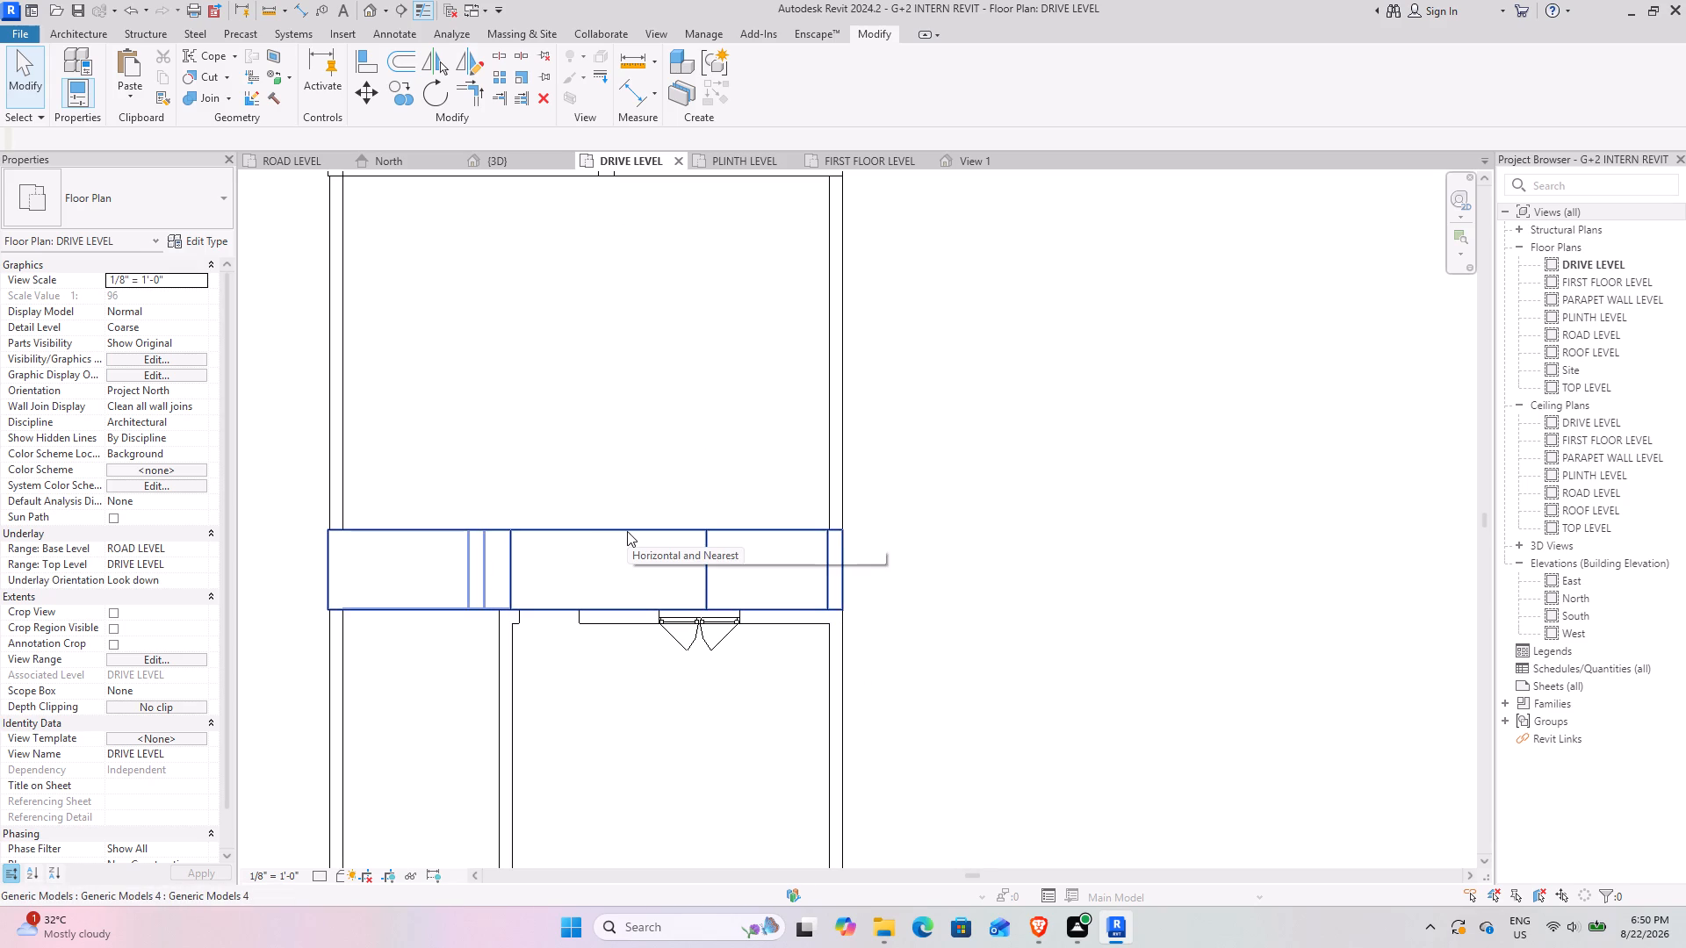
{"action": "middle_click_drag", "start_coordinate": [360, 355], "coordinate": [536, 399]}
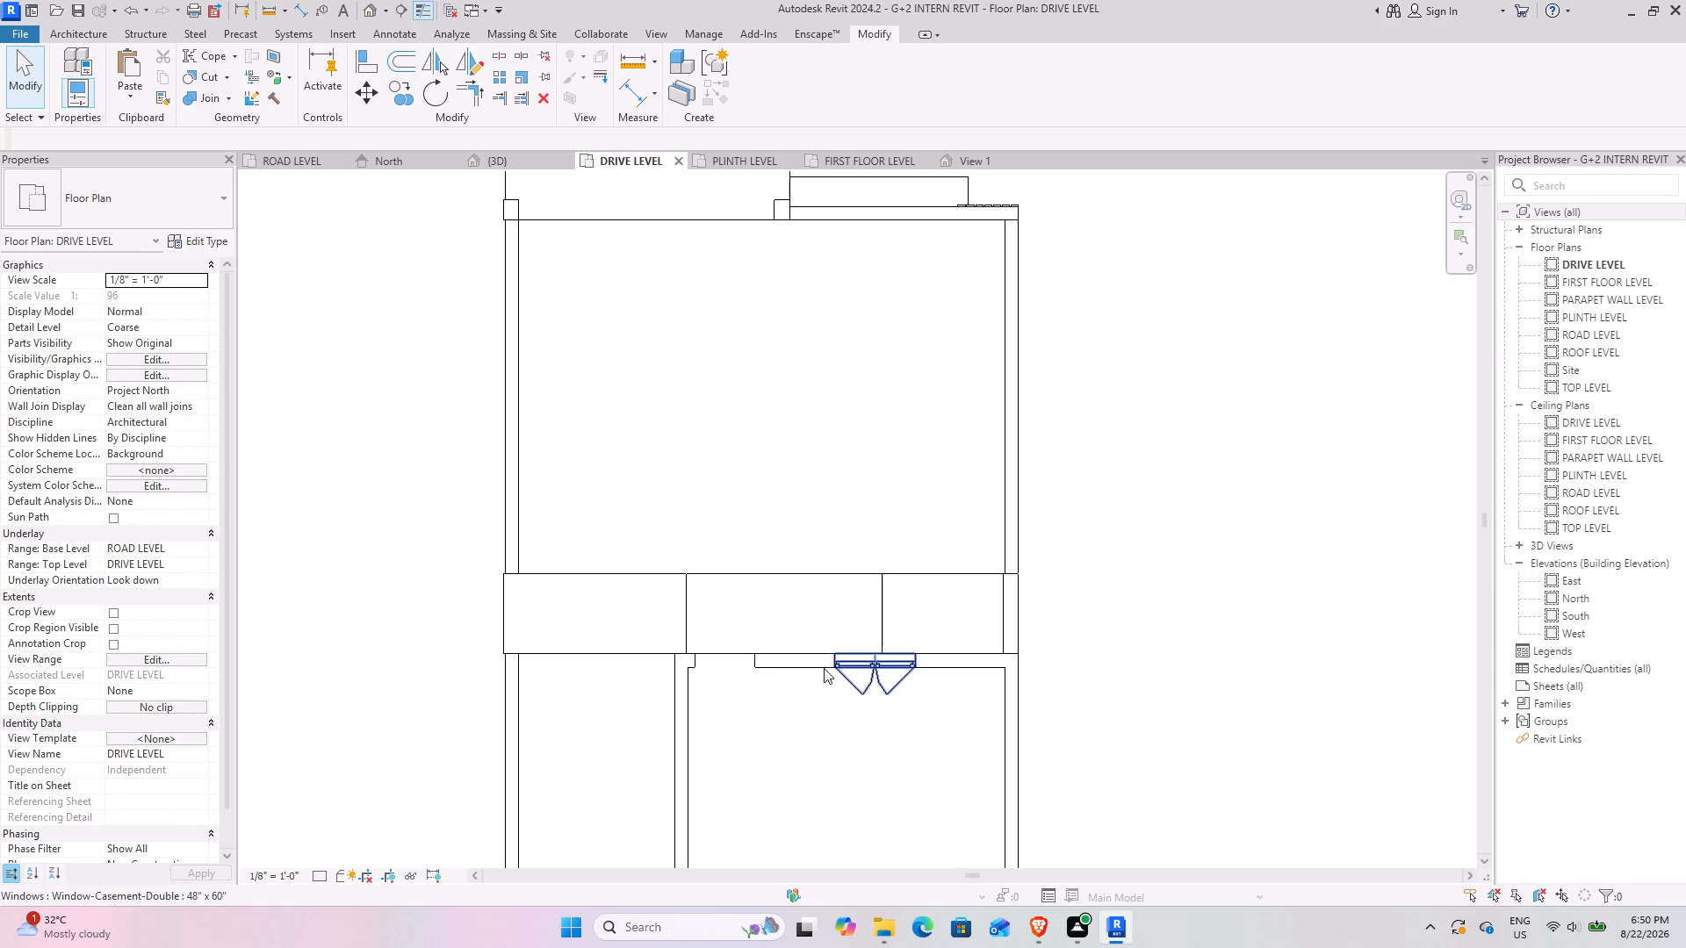
{"action": "scroll", "coordinate": [819, 668], "scroll_direction": "up", "scroll_amount": 6}
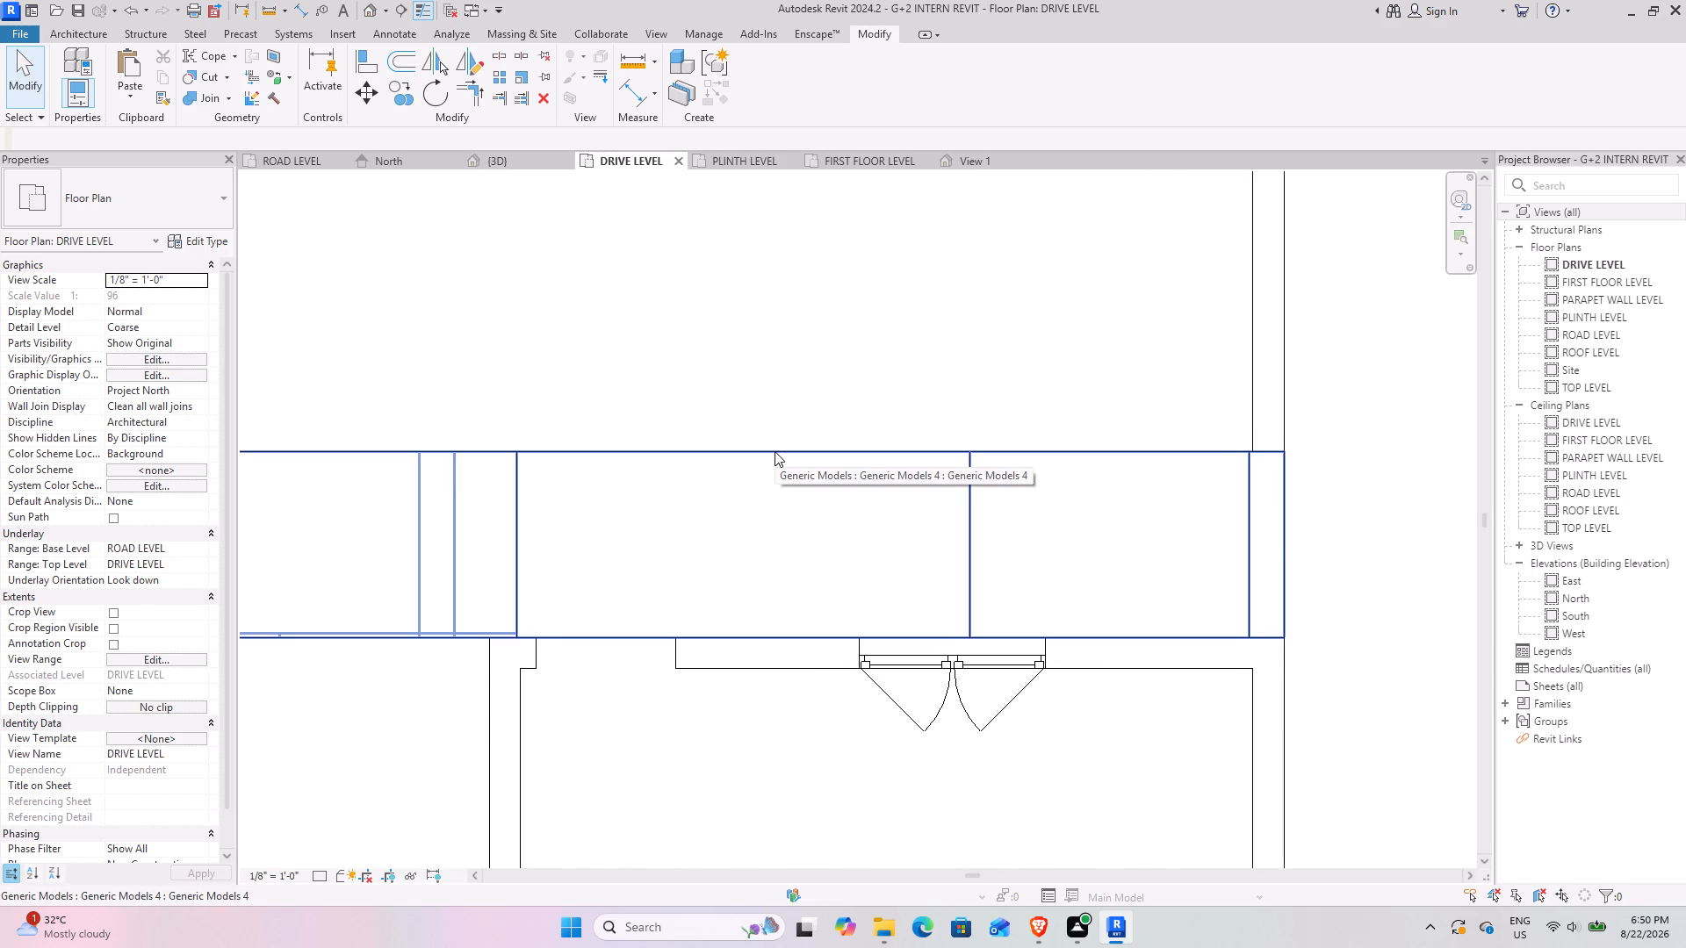
{"action": "left_click", "coordinate": [775, 451]}
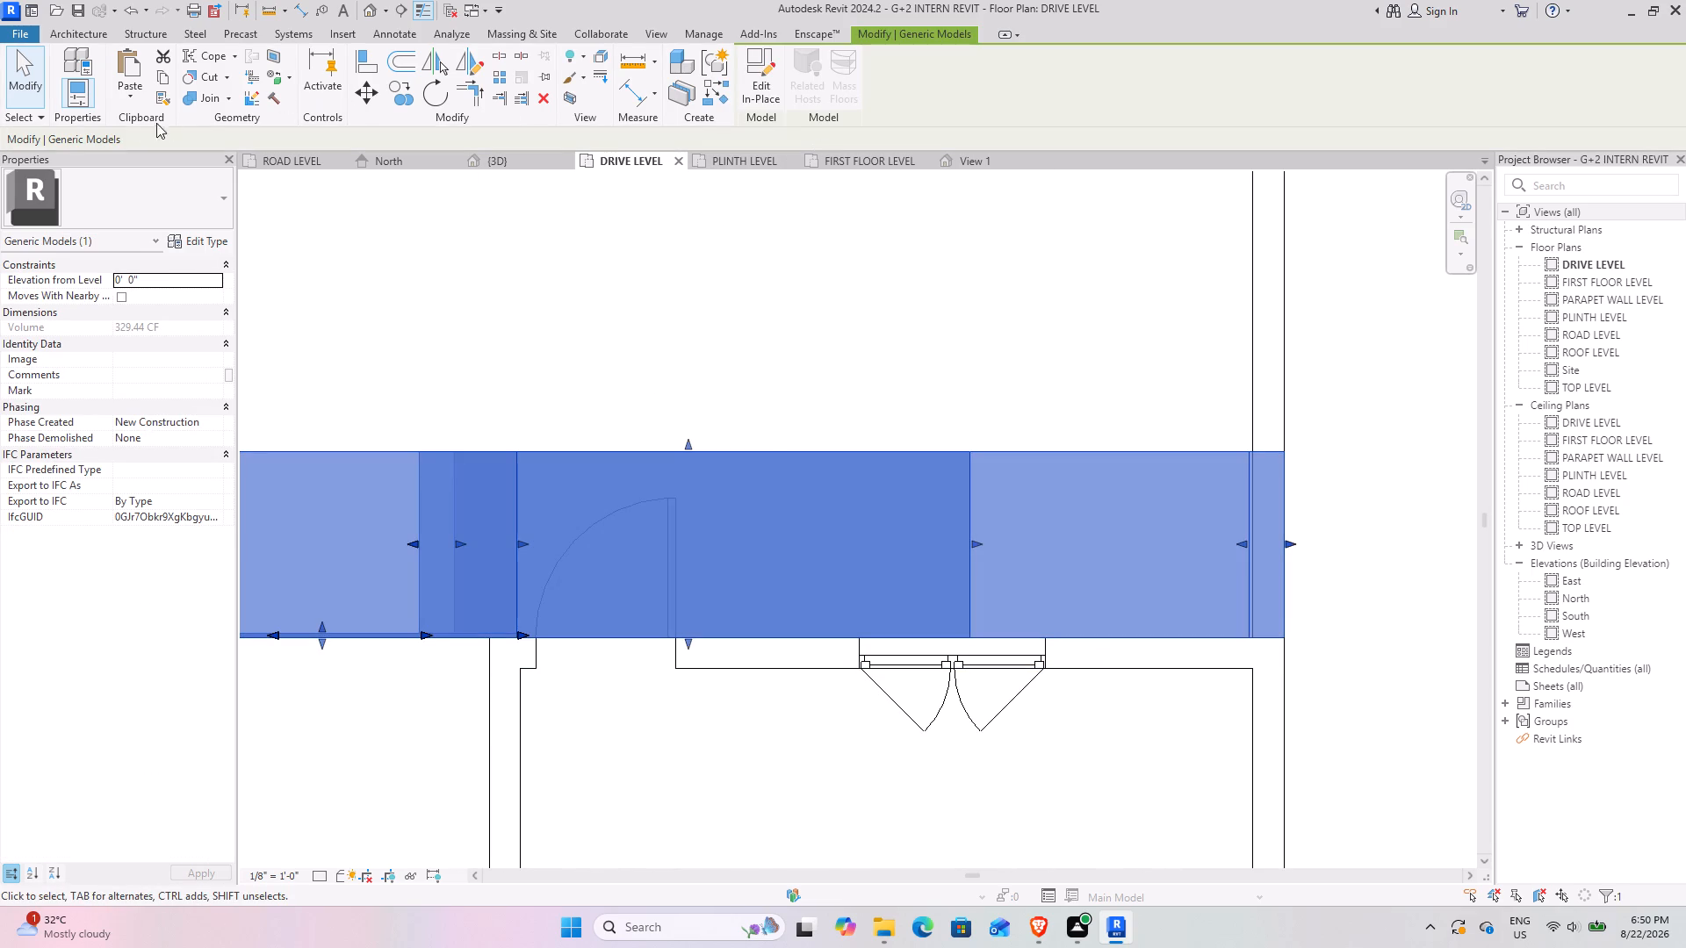
{"action": "left_click", "coordinate": [32, 83]}
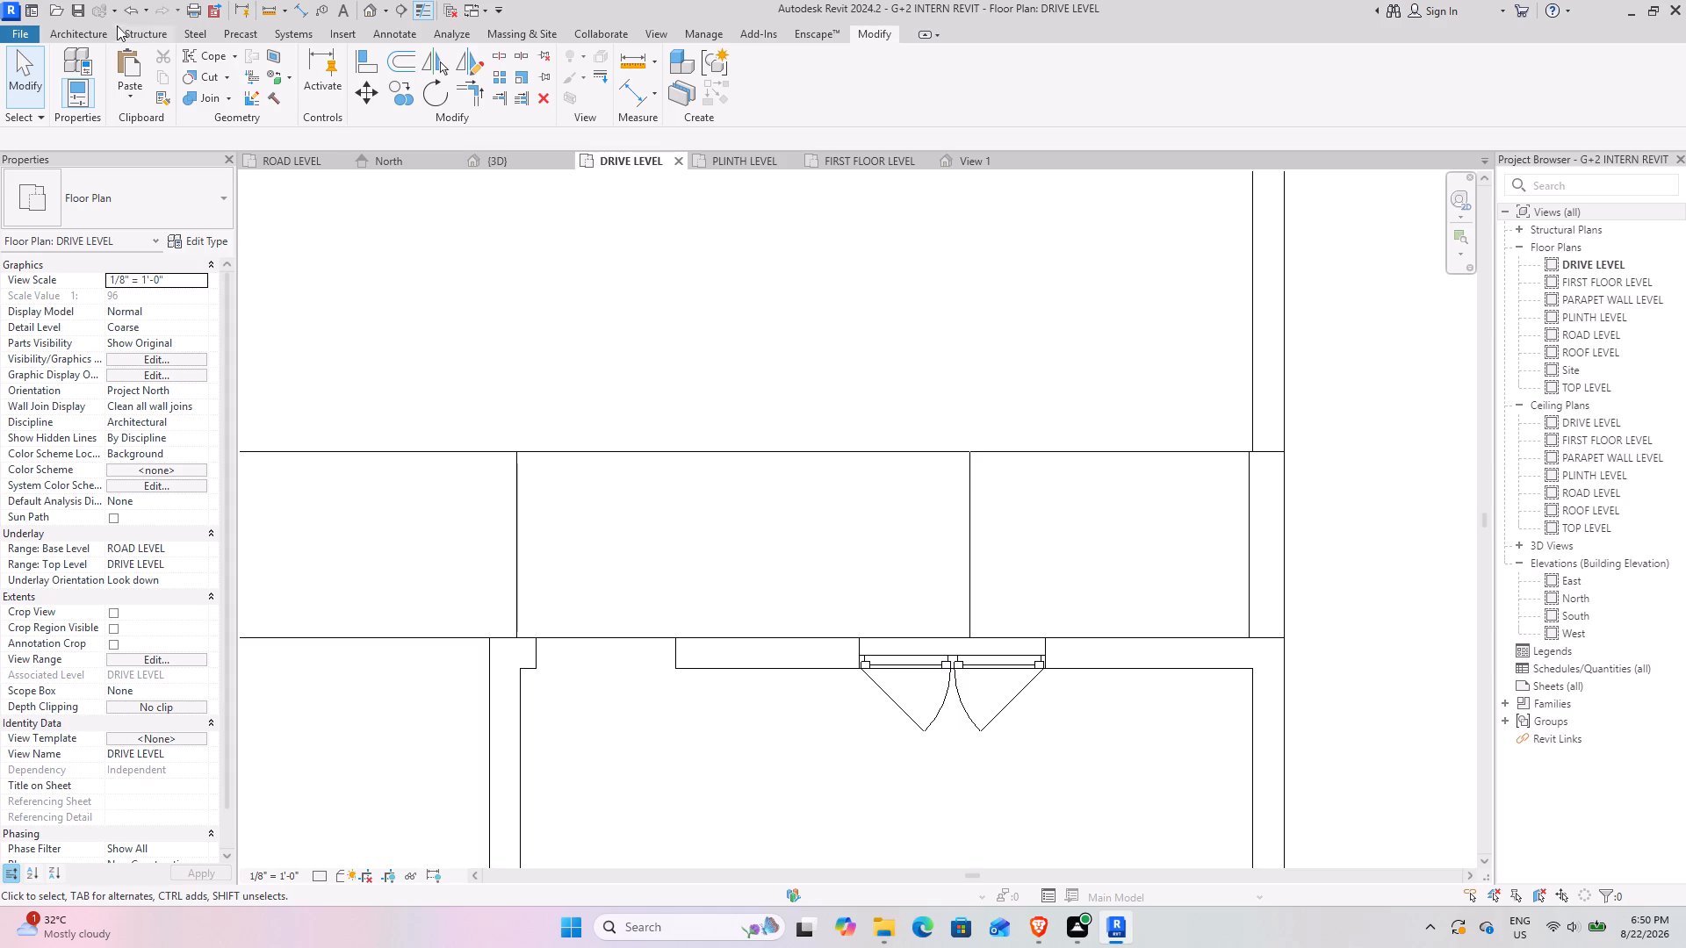
{"action": "left_click", "coordinate": [77, 30]}
{"action": "left_click", "coordinate": [653, 61]}
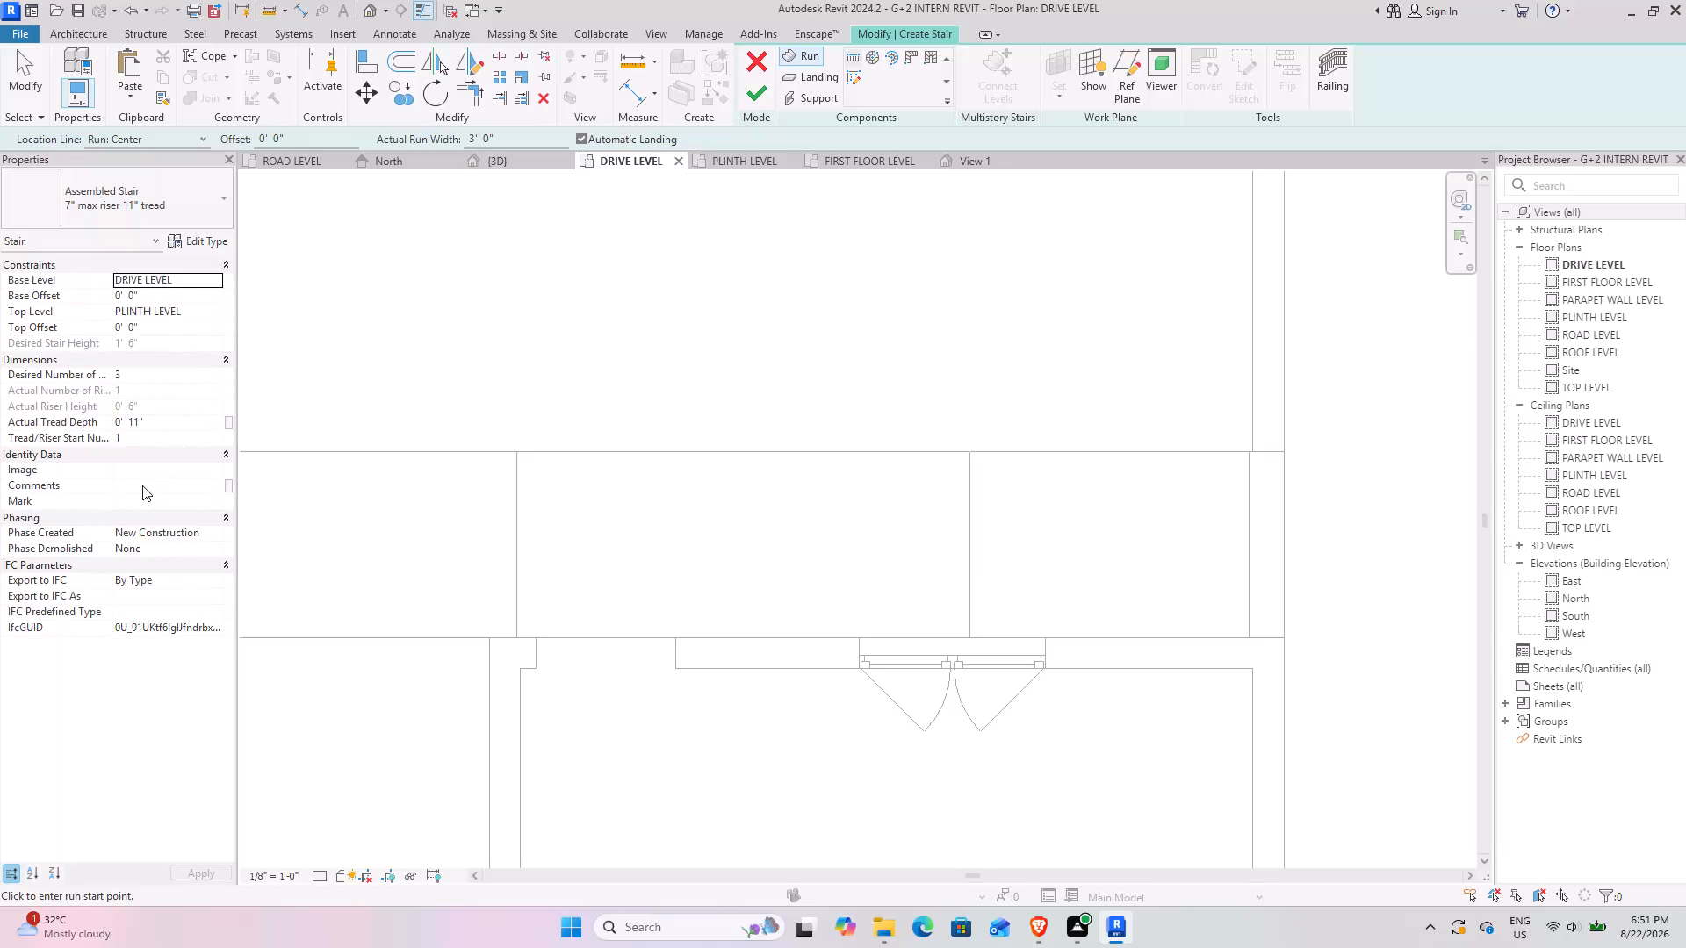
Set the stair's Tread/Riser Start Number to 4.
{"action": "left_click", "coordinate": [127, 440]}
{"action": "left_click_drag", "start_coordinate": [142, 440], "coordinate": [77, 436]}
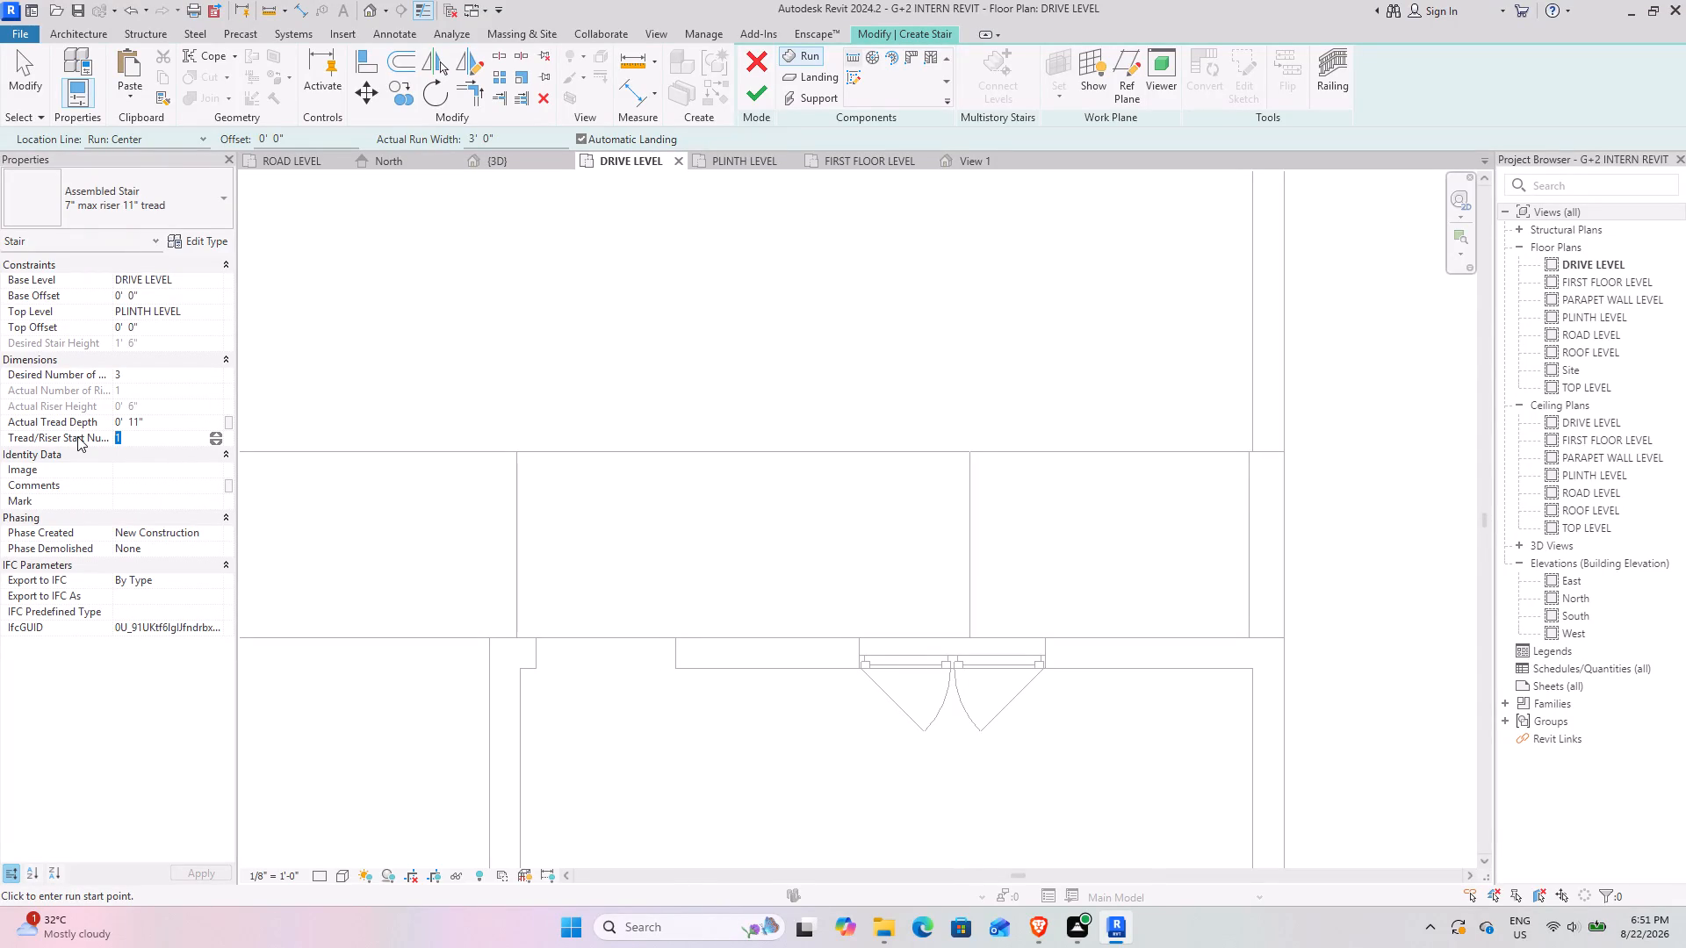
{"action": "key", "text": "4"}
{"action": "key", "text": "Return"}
Set the Minimum Run Width of the 7" max riser 11" tread stair type to 5' 0".
{"action": "left_click", "coordinate": [206, 242]}
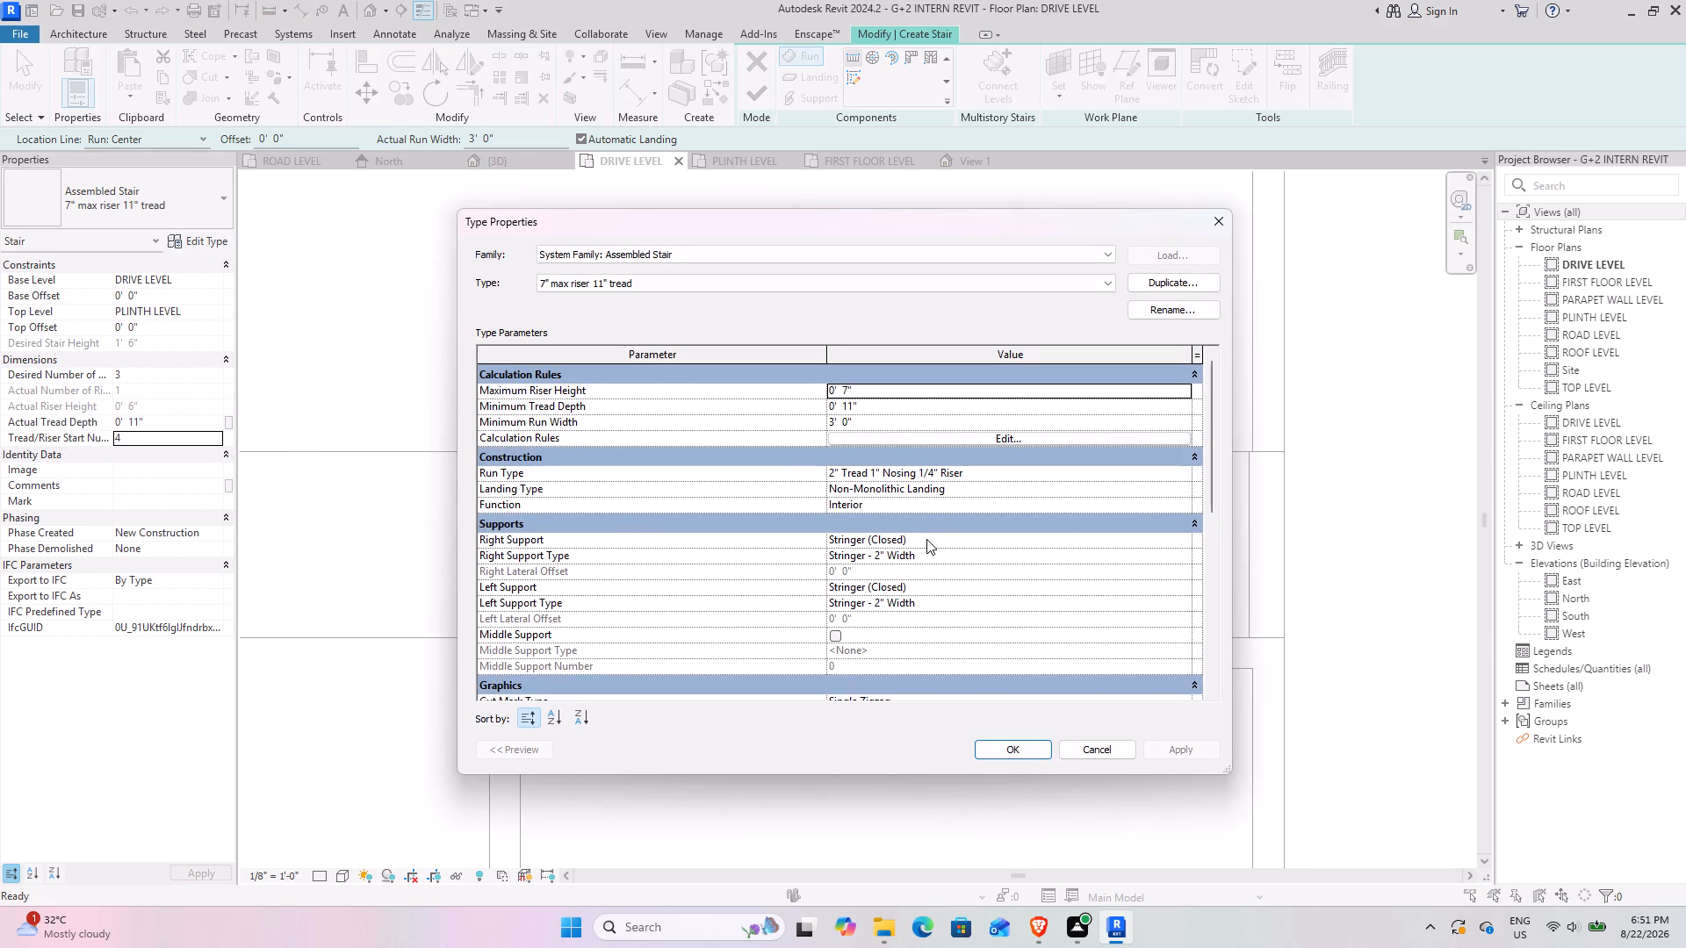
{"action": "scroll", "coordinate": [923, 540], "scroll_direction": "down", "scroll_amount": 1}
{"action": "scroll", "coordinate": [915, 536], "scroll_direction": "up", "scroll_amount": 1}
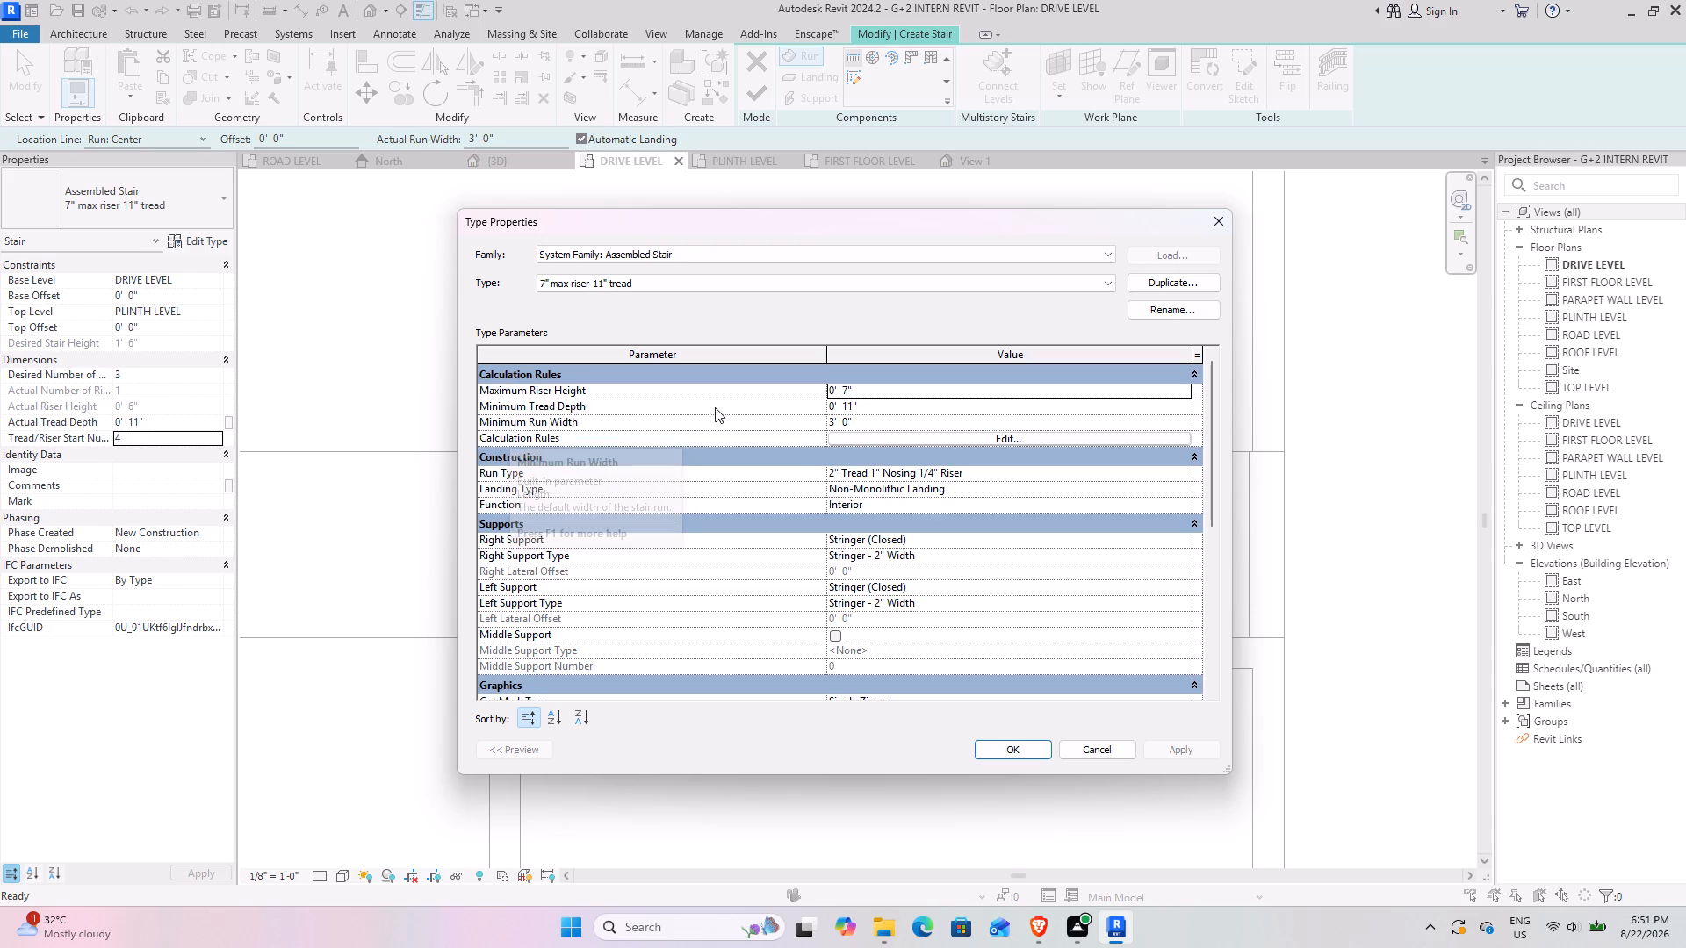
{"action": "left_click", "coordinate": [888, 429]}
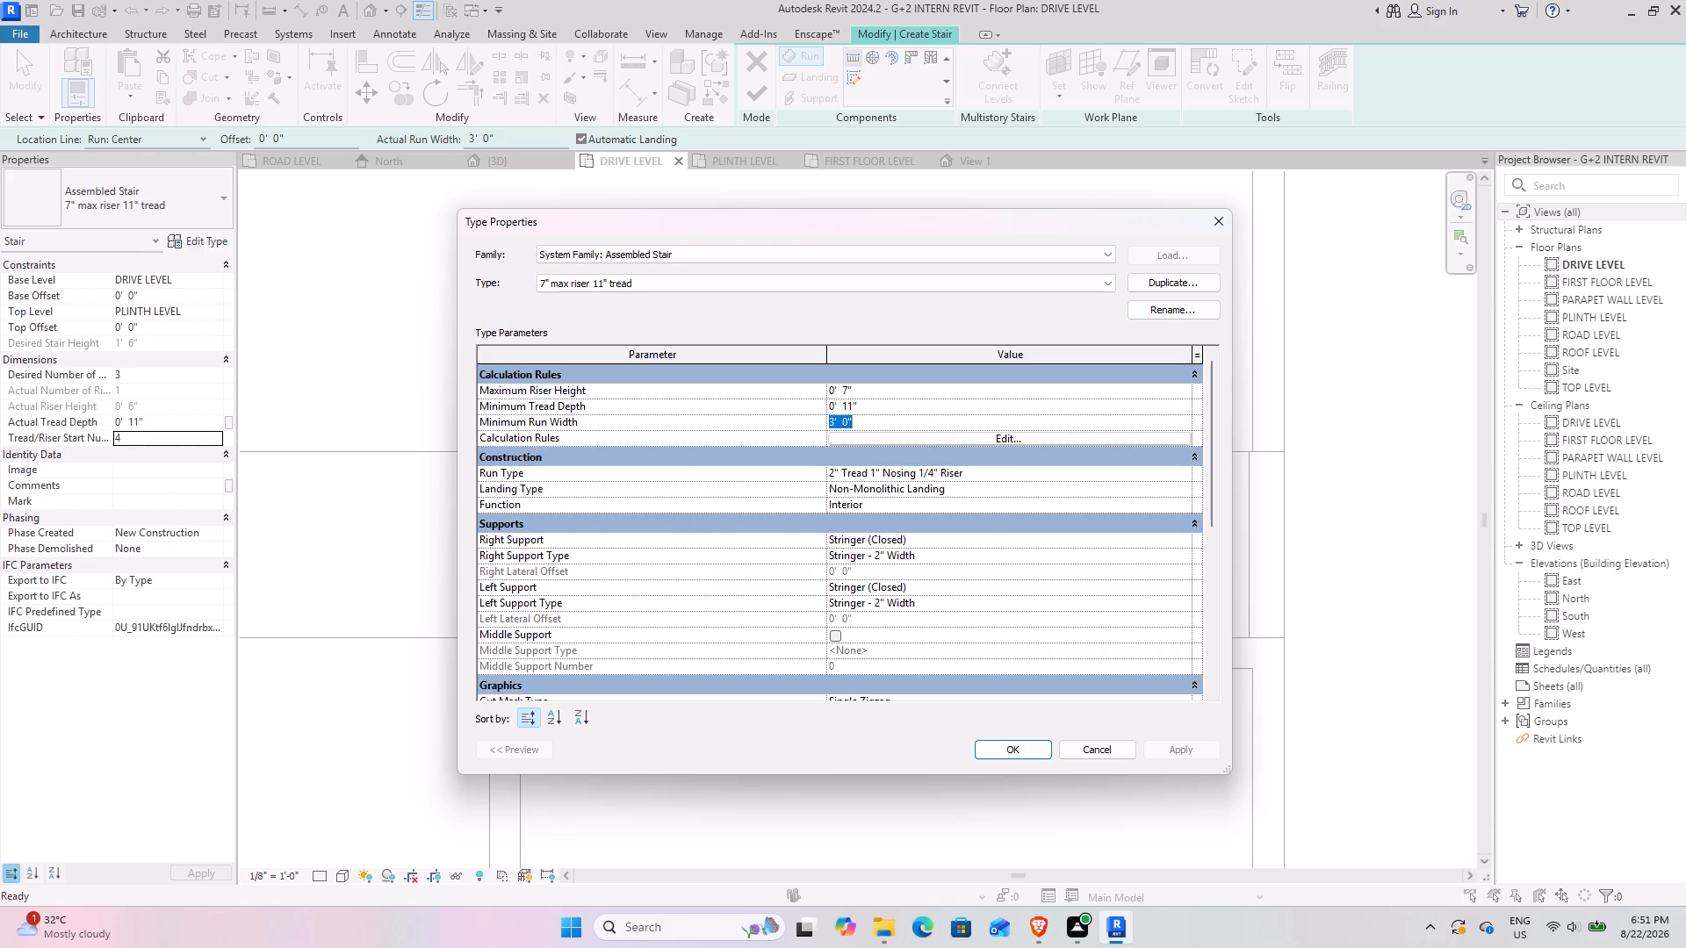
{"action": "type", "text": "5'"}
{"action": "key", "text": "Return"}
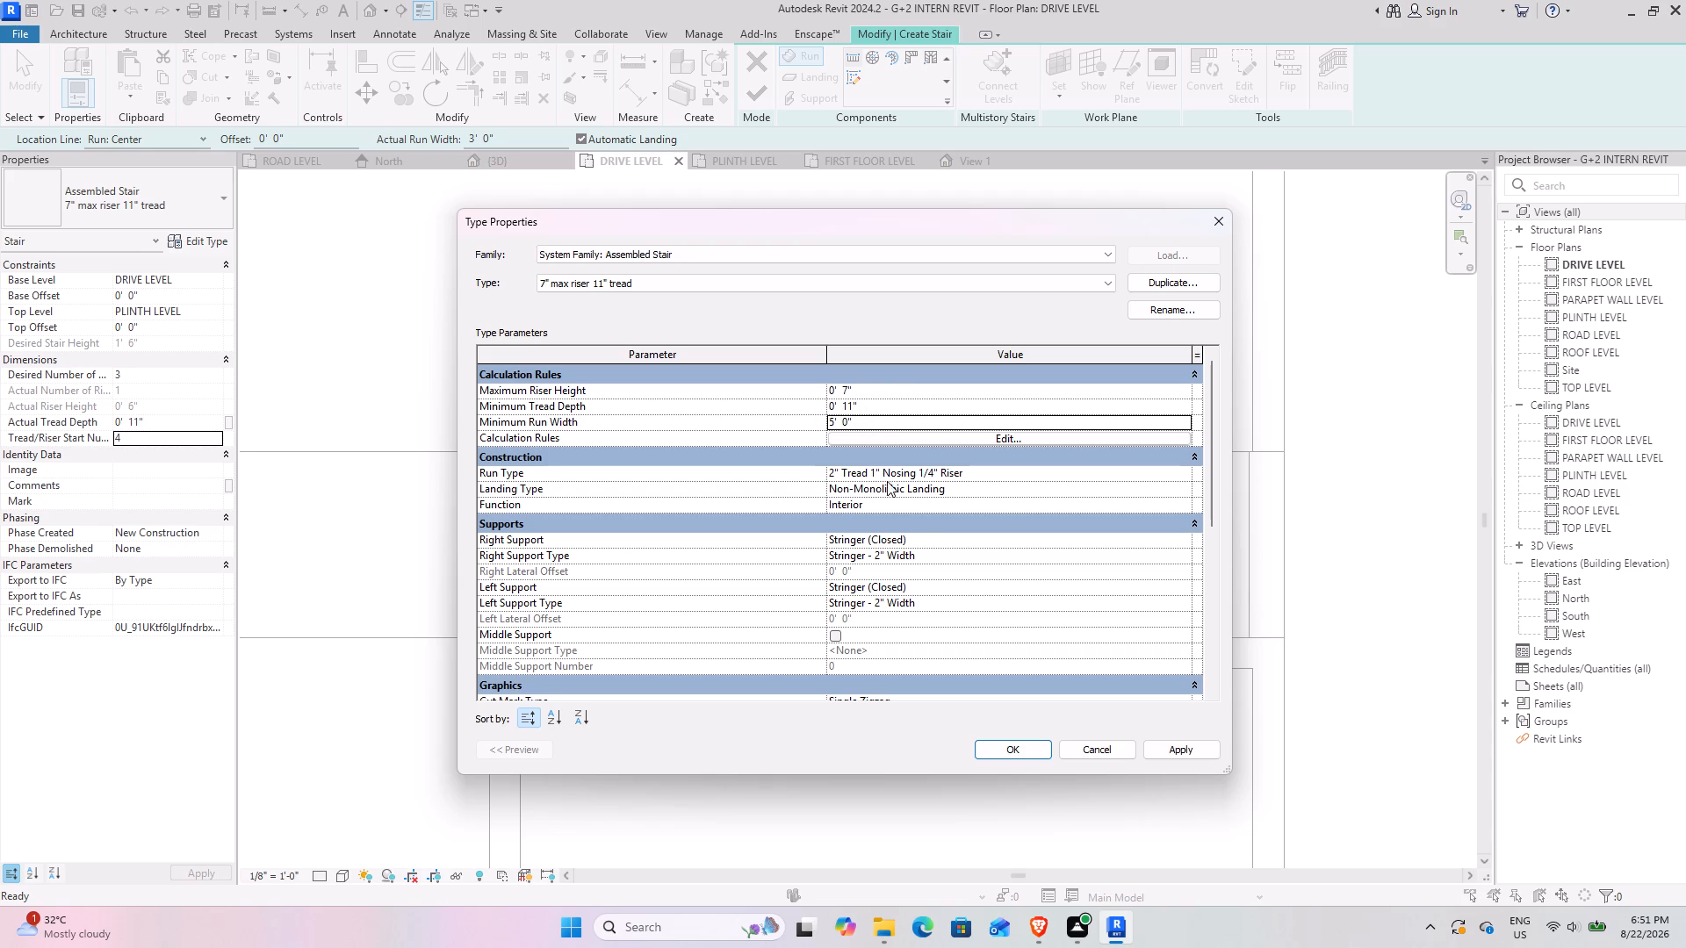
{"action": "left_click", "coordinate": [1171, 748]}
{"action": "left_click", "coordinate": [1028, 758]}
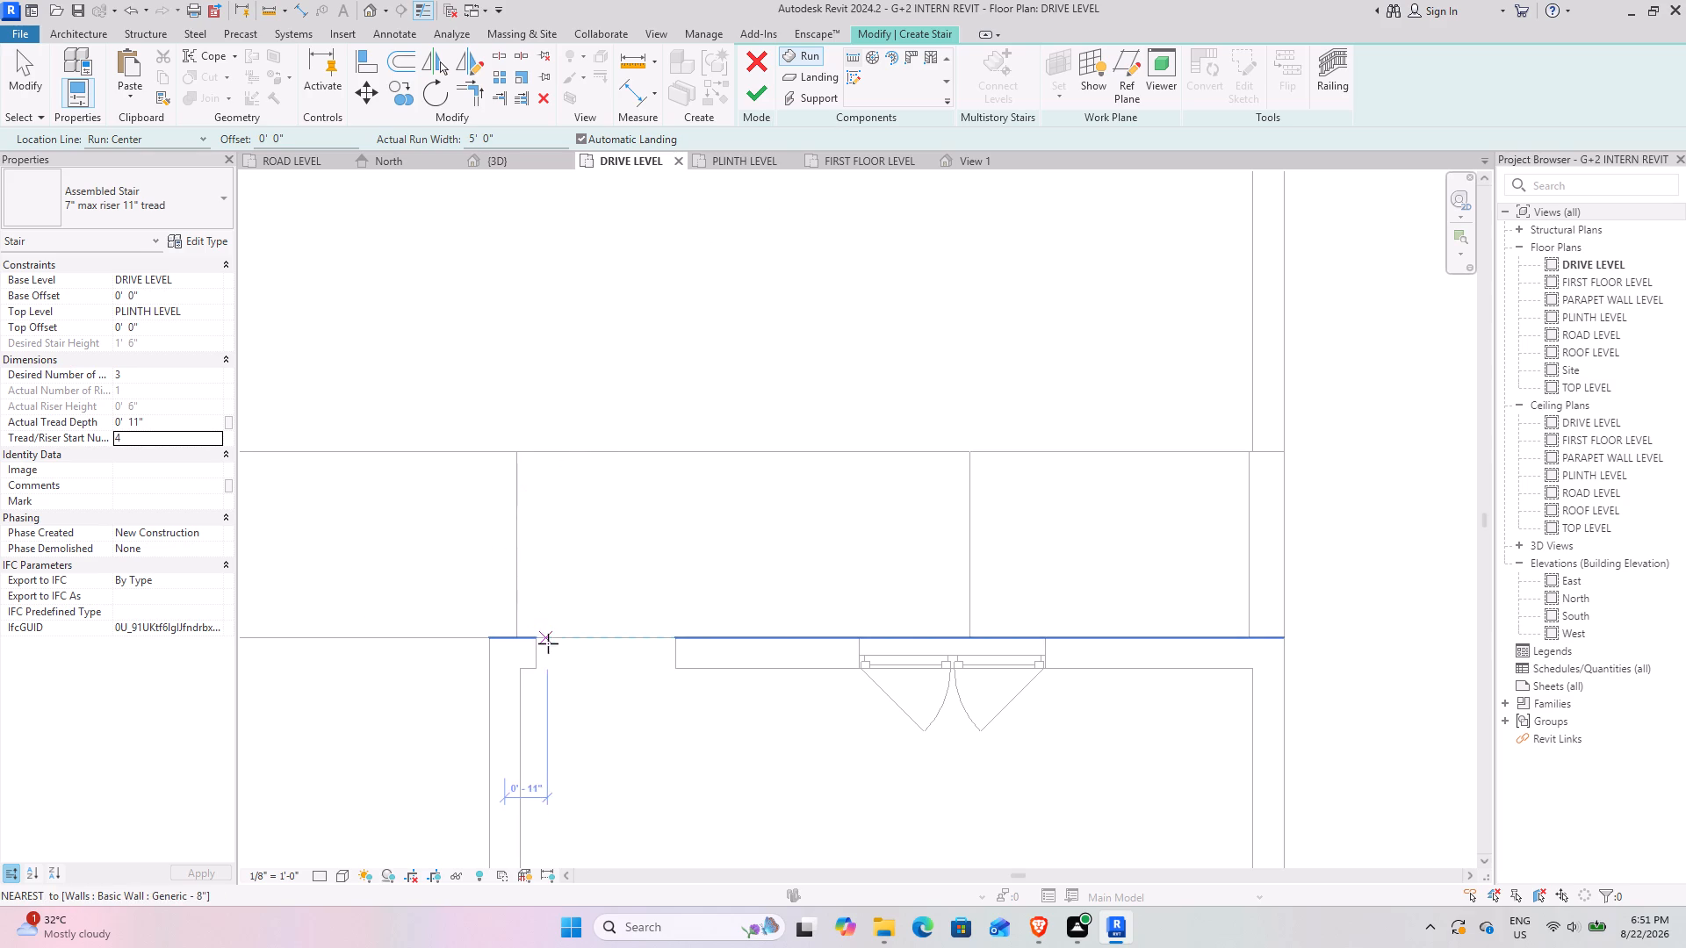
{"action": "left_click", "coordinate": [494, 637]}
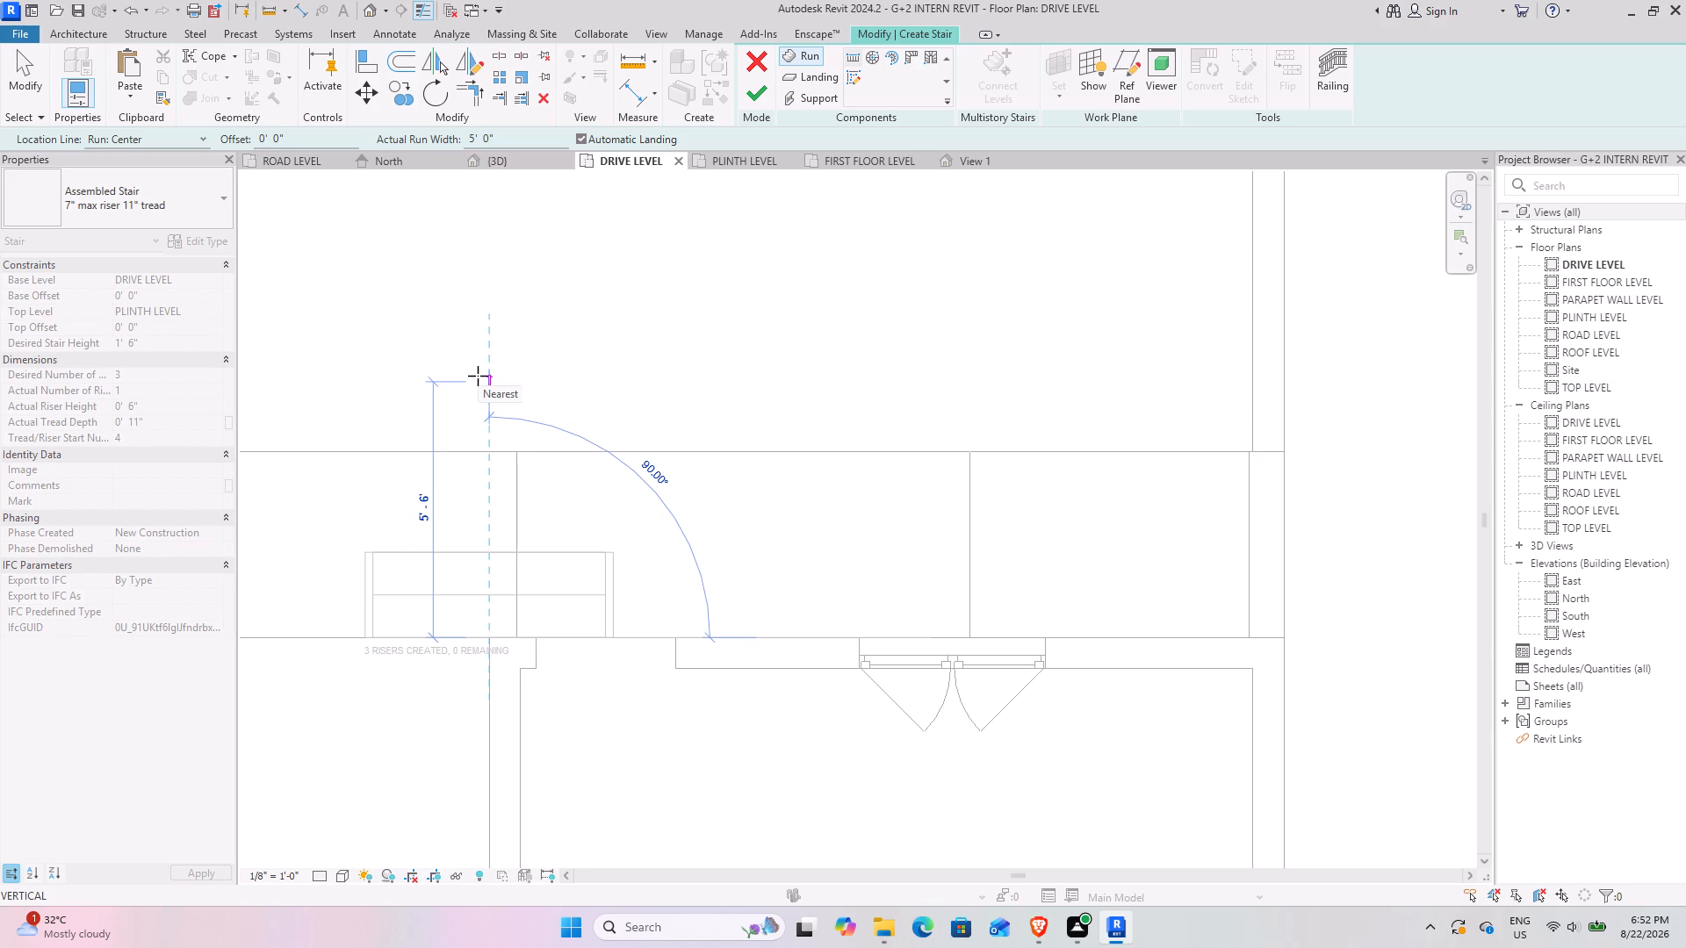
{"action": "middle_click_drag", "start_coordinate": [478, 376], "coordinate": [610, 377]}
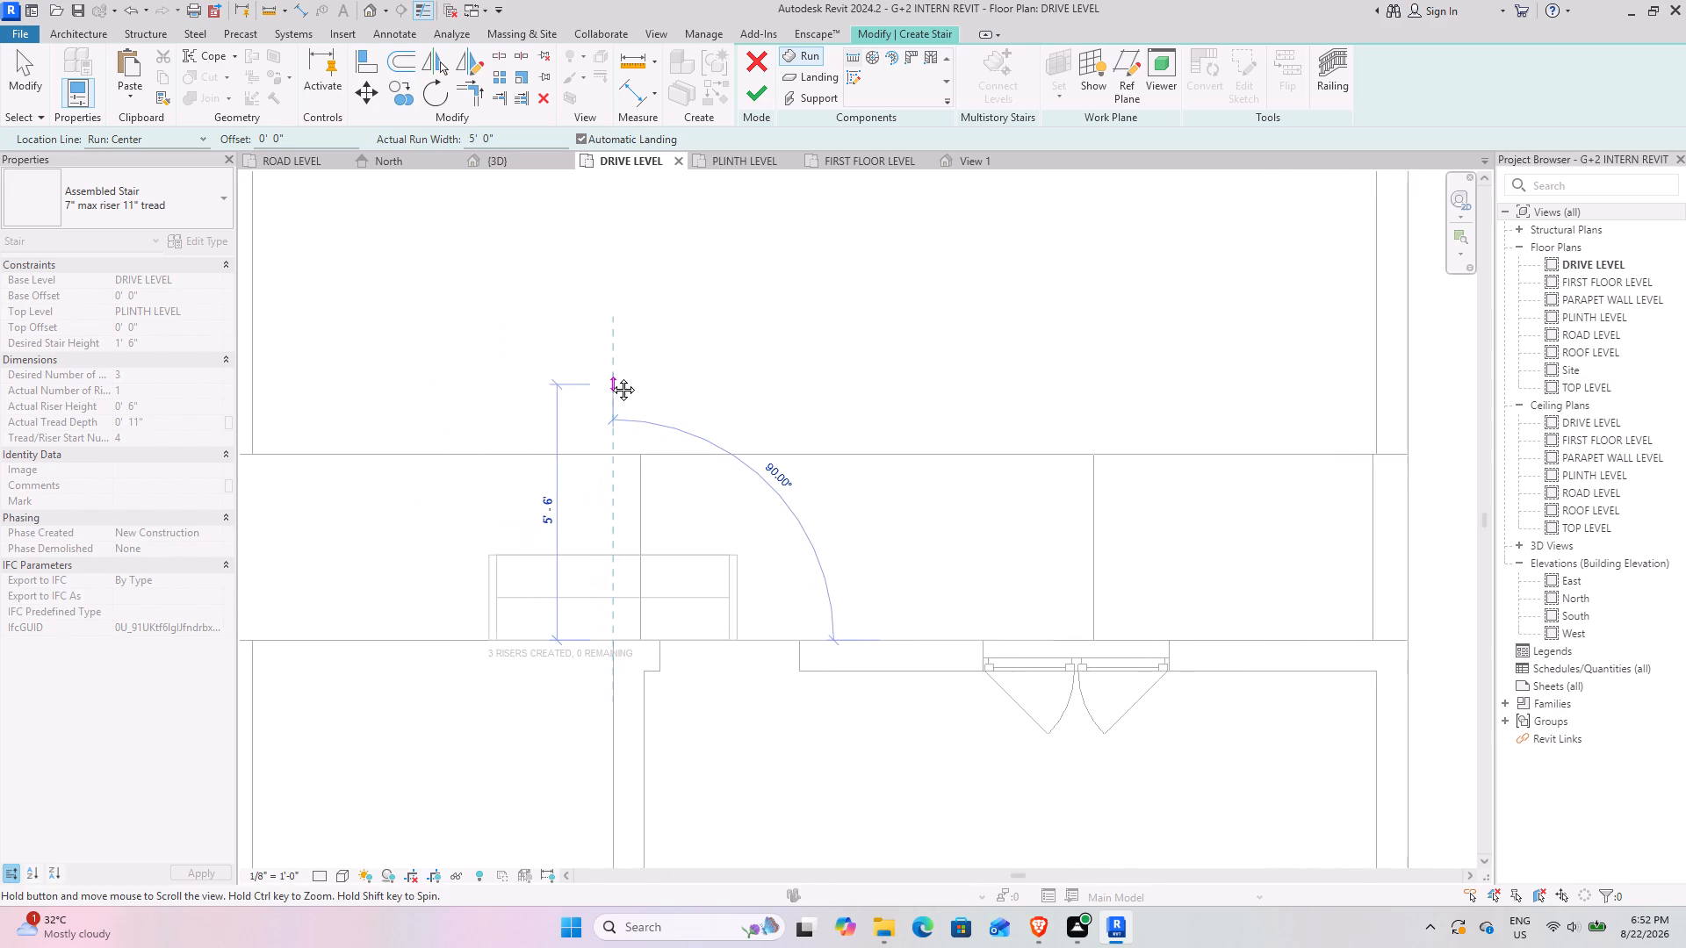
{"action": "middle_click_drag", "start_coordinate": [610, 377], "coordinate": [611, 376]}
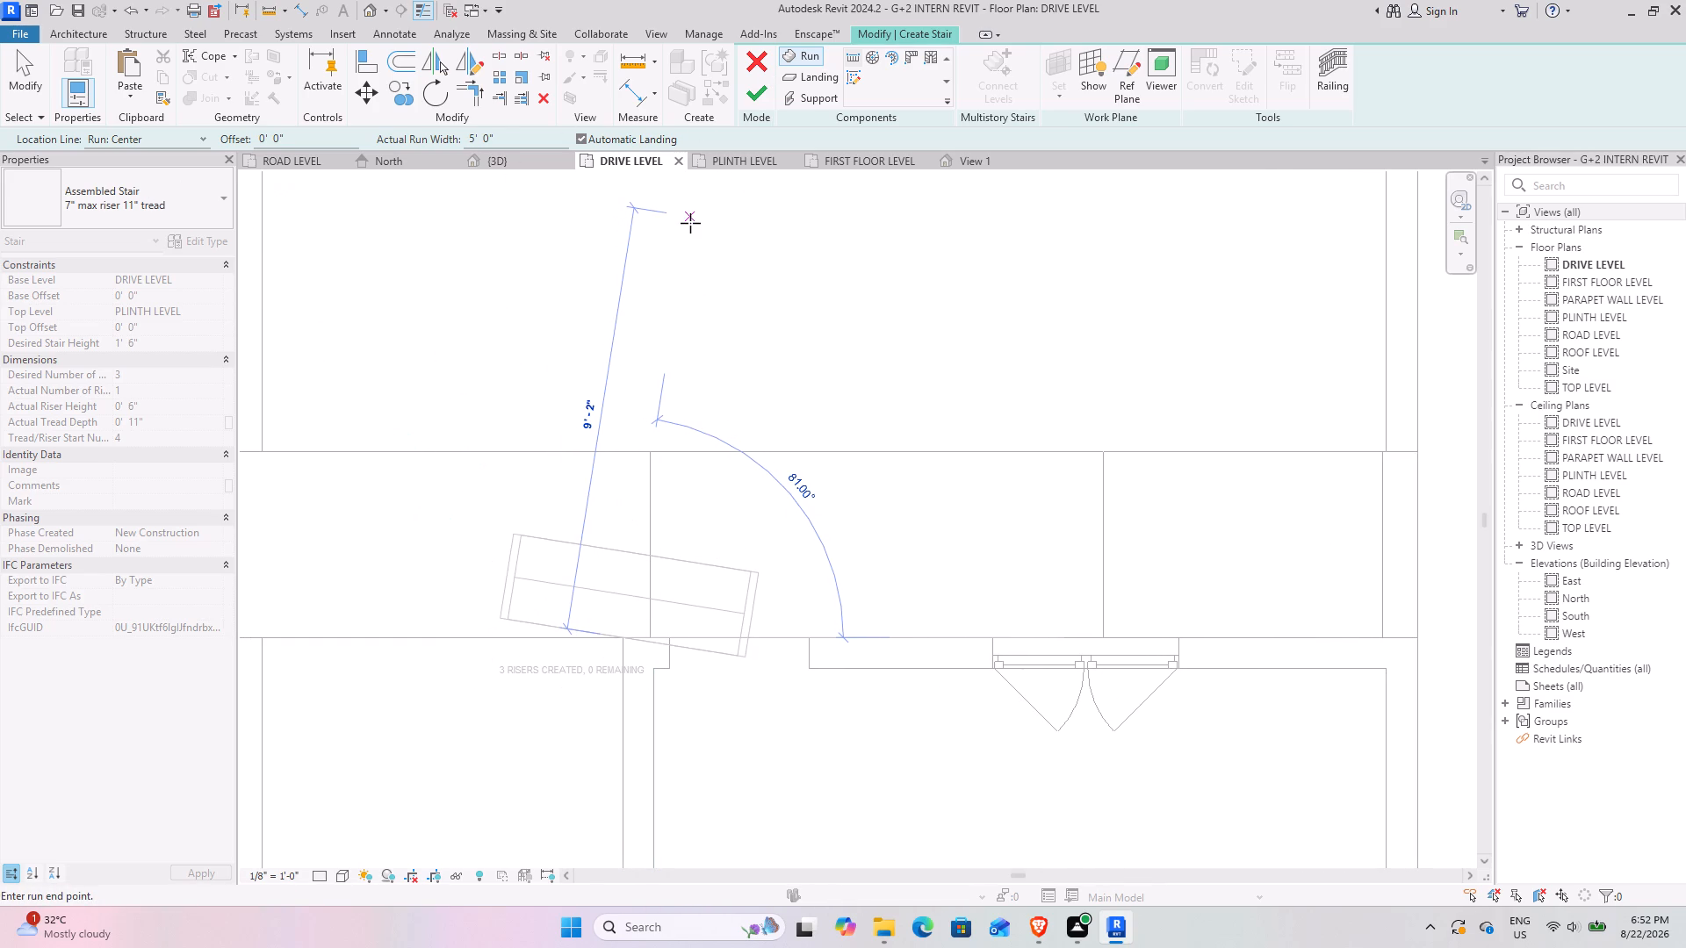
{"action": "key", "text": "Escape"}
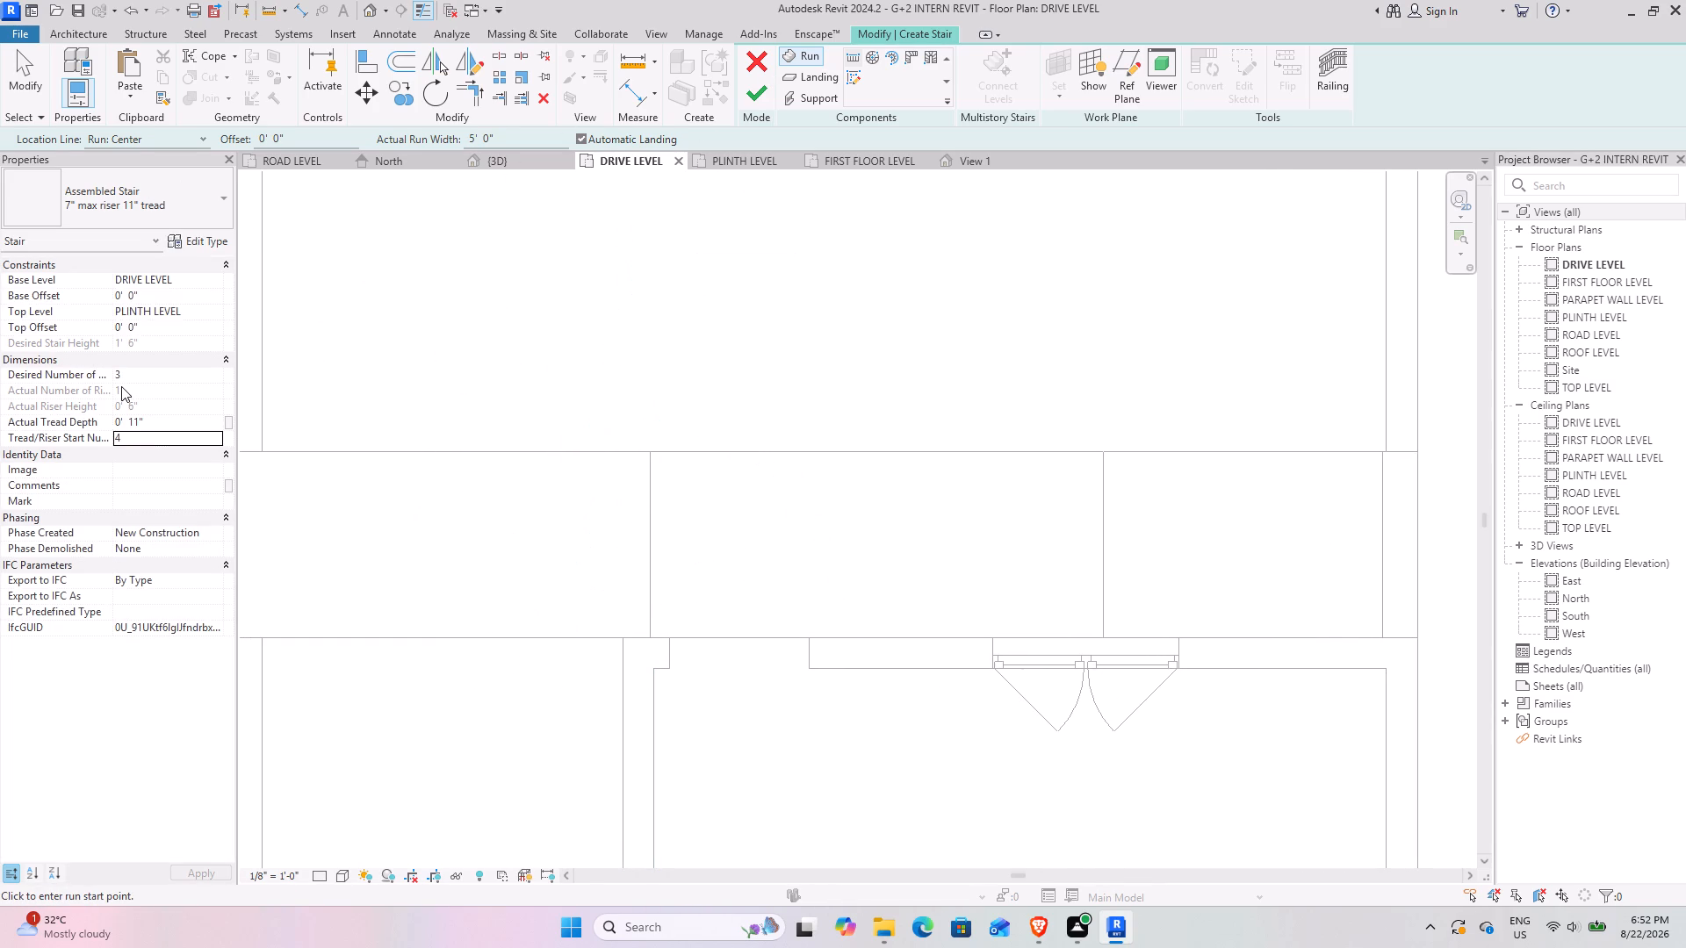
Set the stair's Desired Number of Risers to 4 and its Tread/Riser Start Number to 1.
{"action": "left_click", "coordinate": [143, 378]}
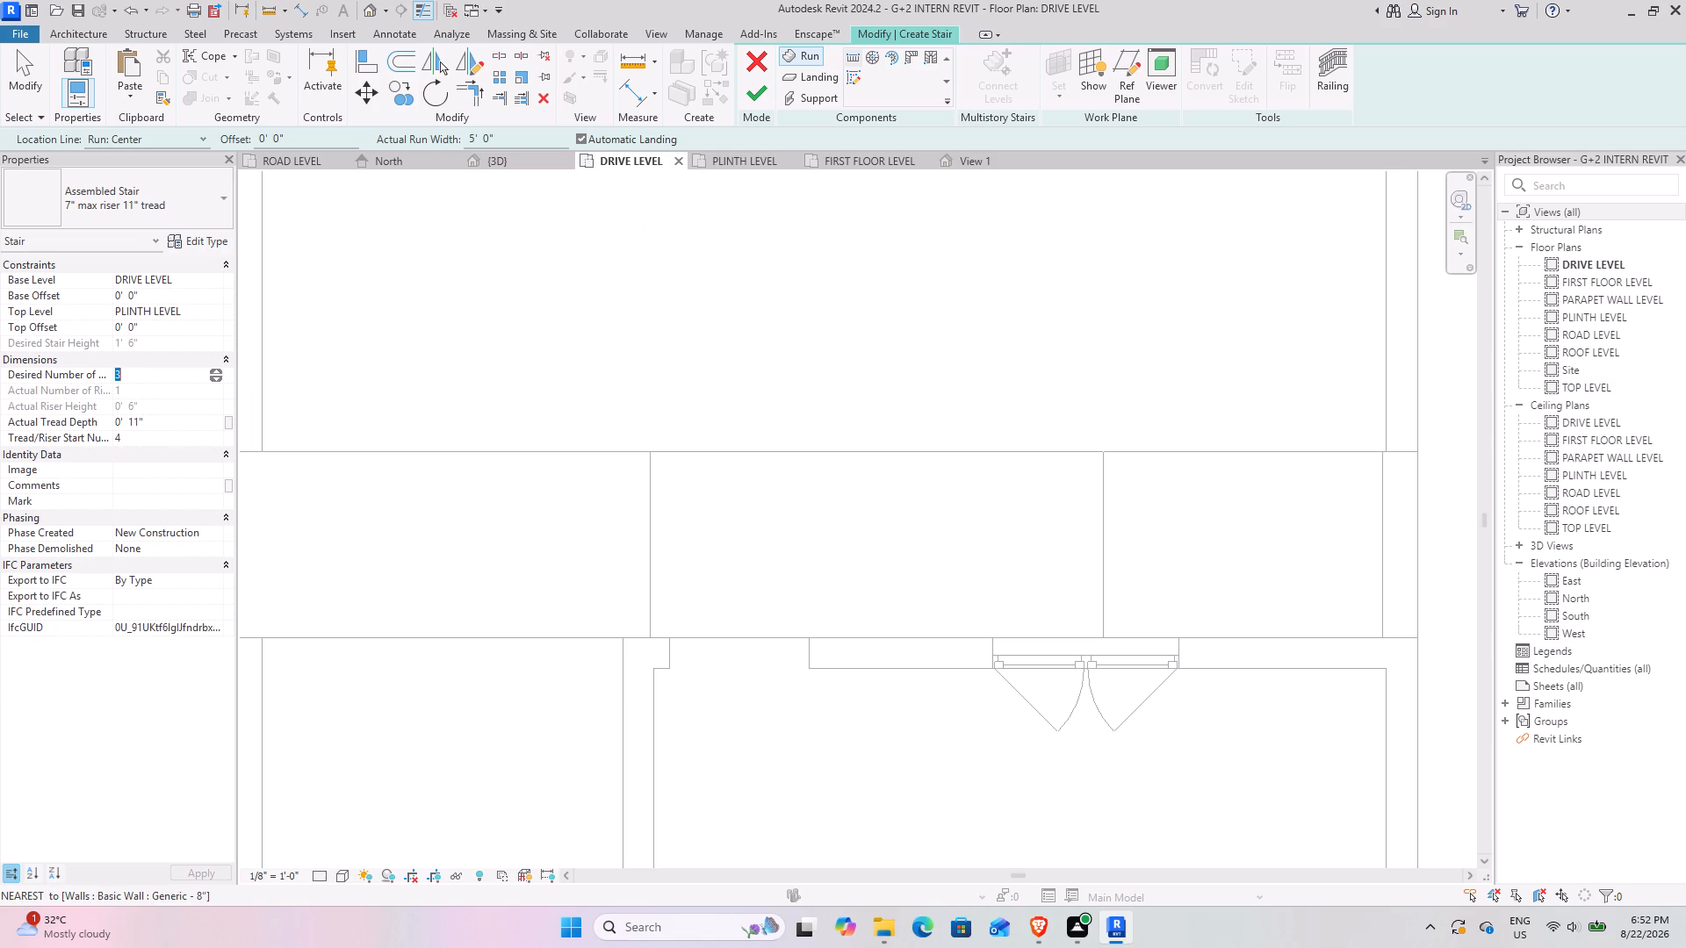
{"action": "key", "text": "4"}
{"action": "key", "text": "Return"}
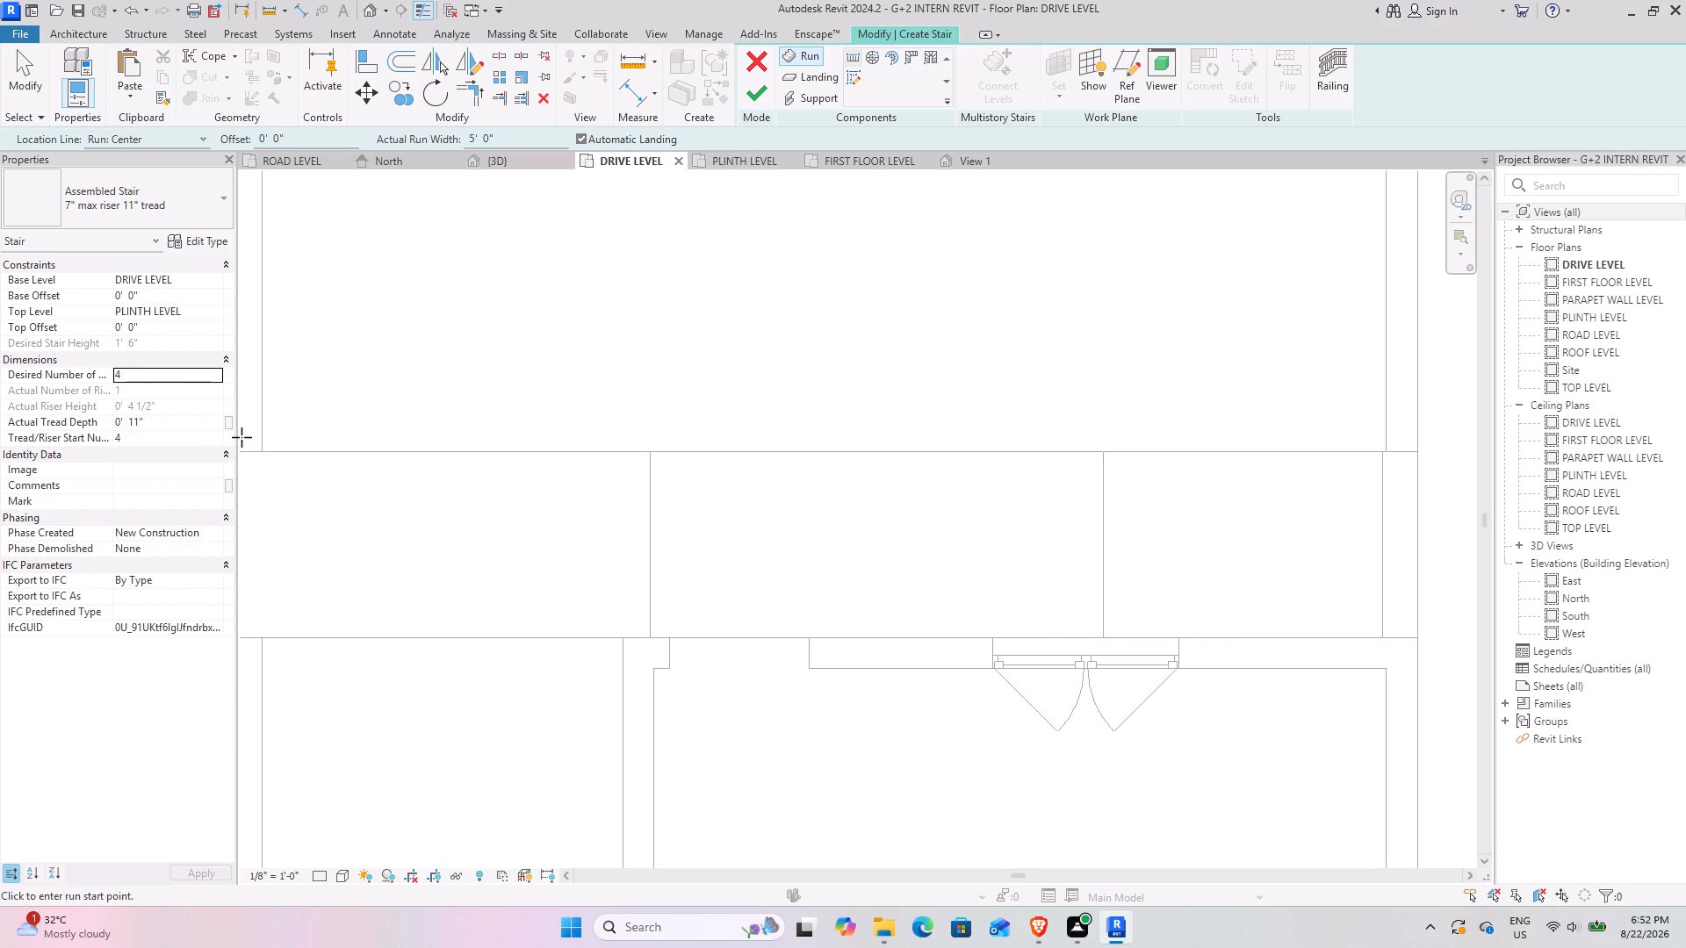
{"action": "left_click_drag", "start_coordinate": [237, 437], "coordinate": [306, 440]}
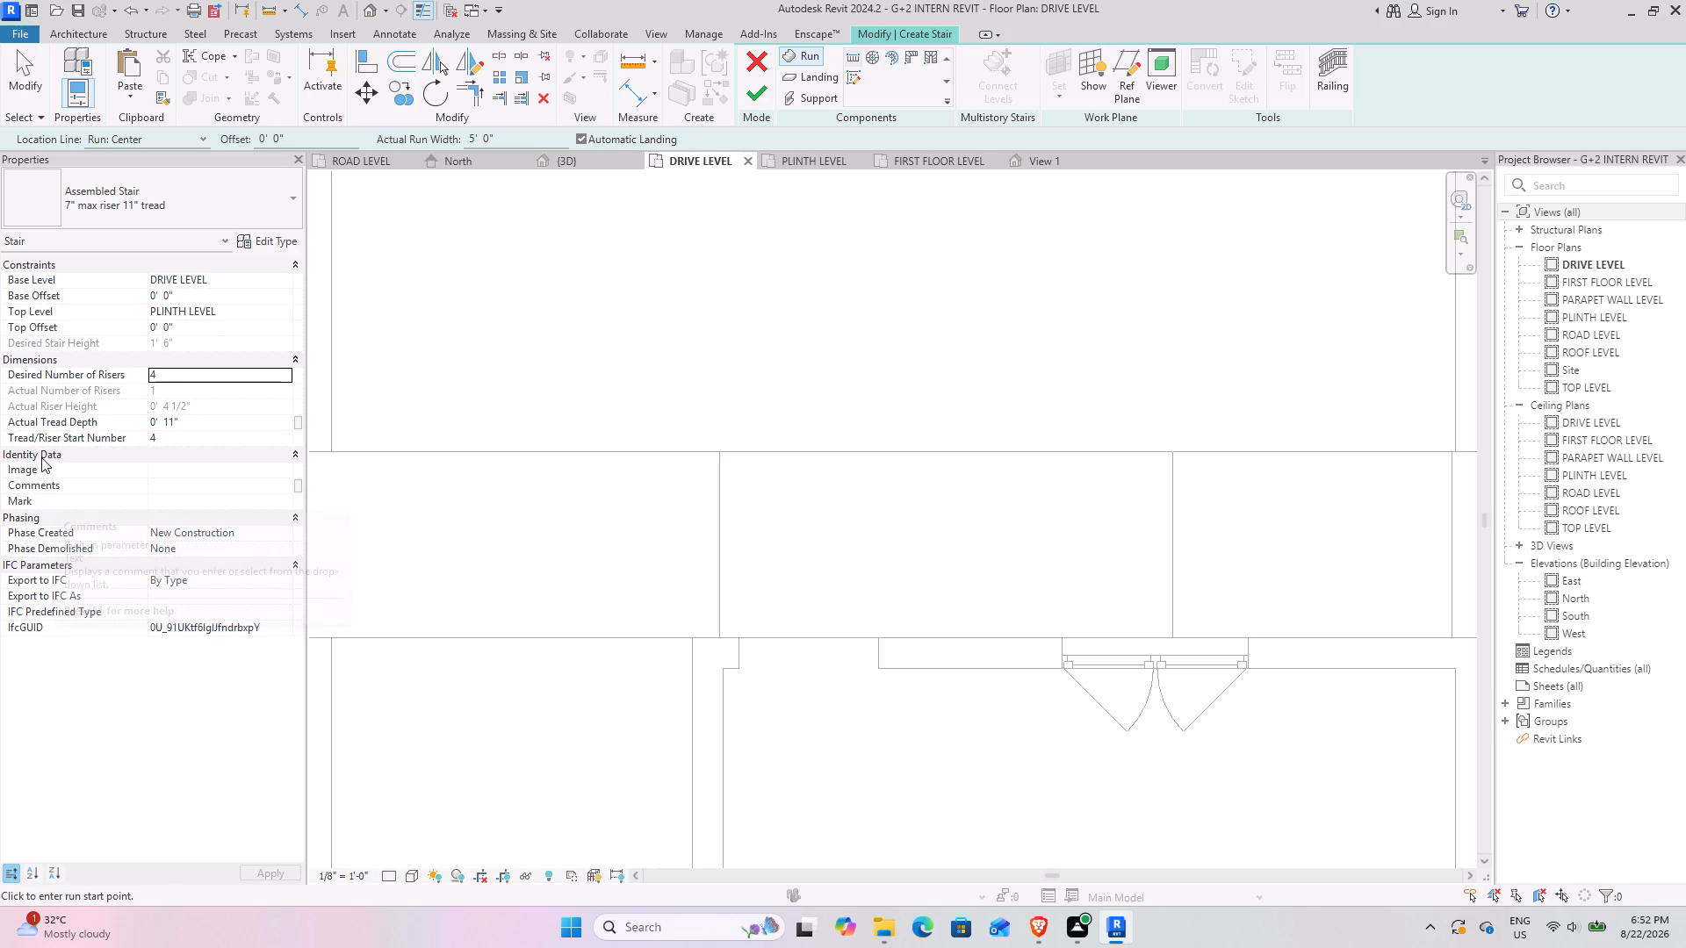
{"action": "left_click", "coordinate": [194, 439]}
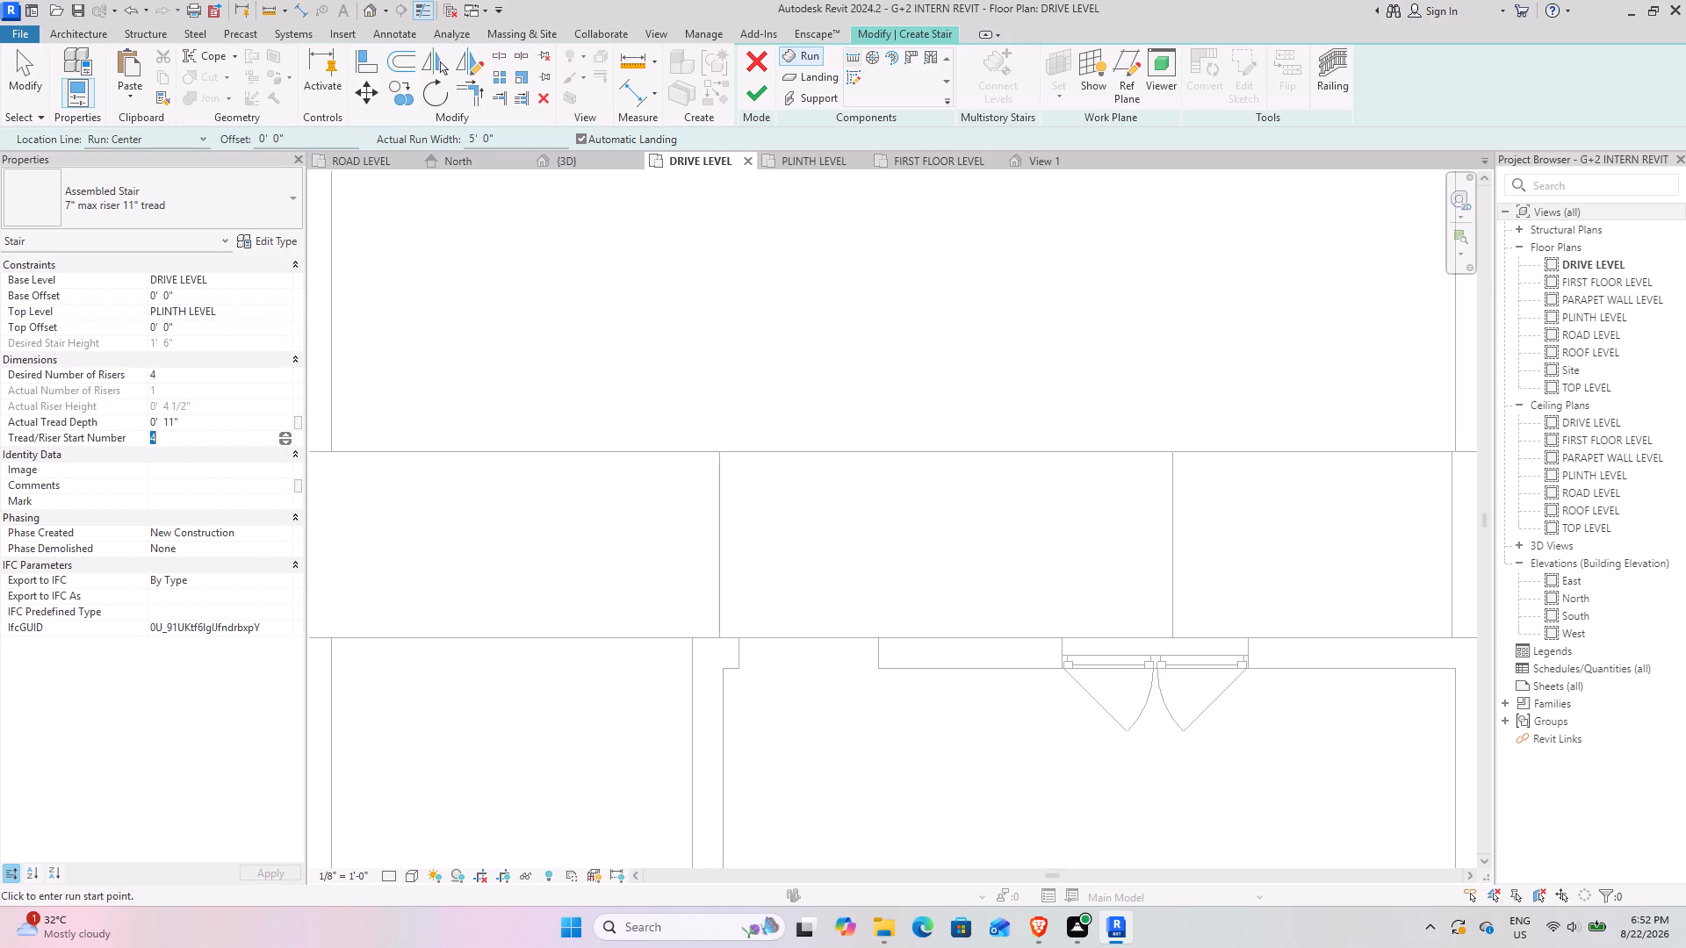
{"action": "key", "text": "1"}
{"action": "key", "text": "Return"}
Draw a straight 4-riser run outward from the wall corner beside the ground-floor door and finish the stair.
{"action": "left_click", "coordinate": [690, 643]}
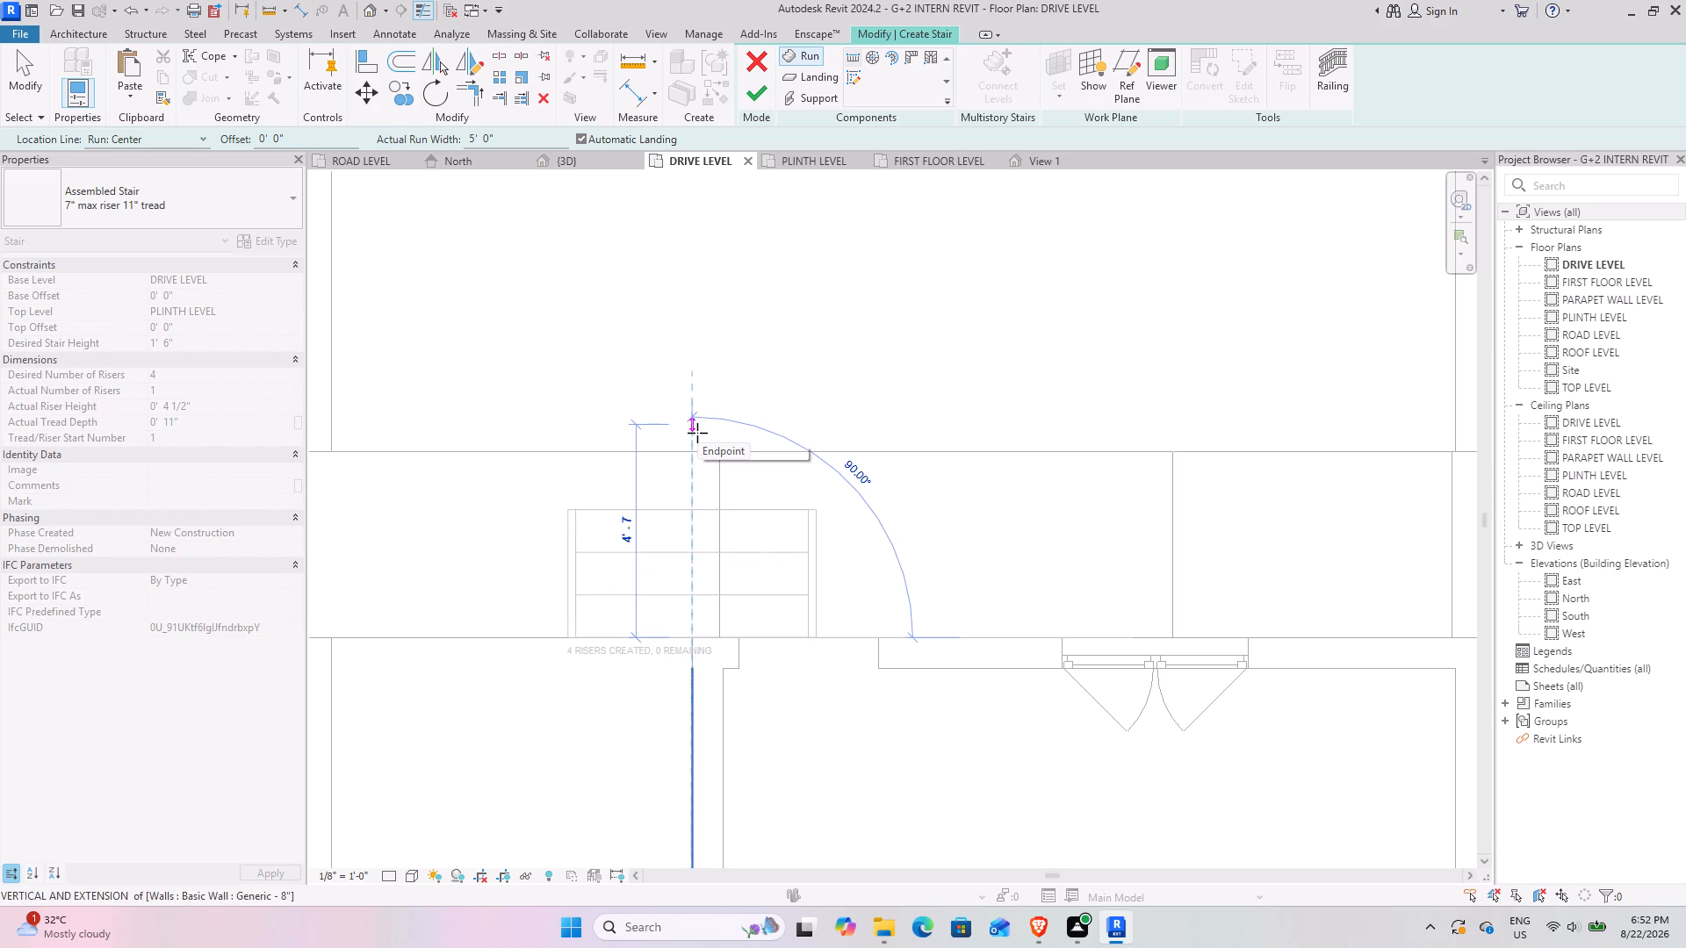
{"action": "left_click", "coordinate": [697, 433]}
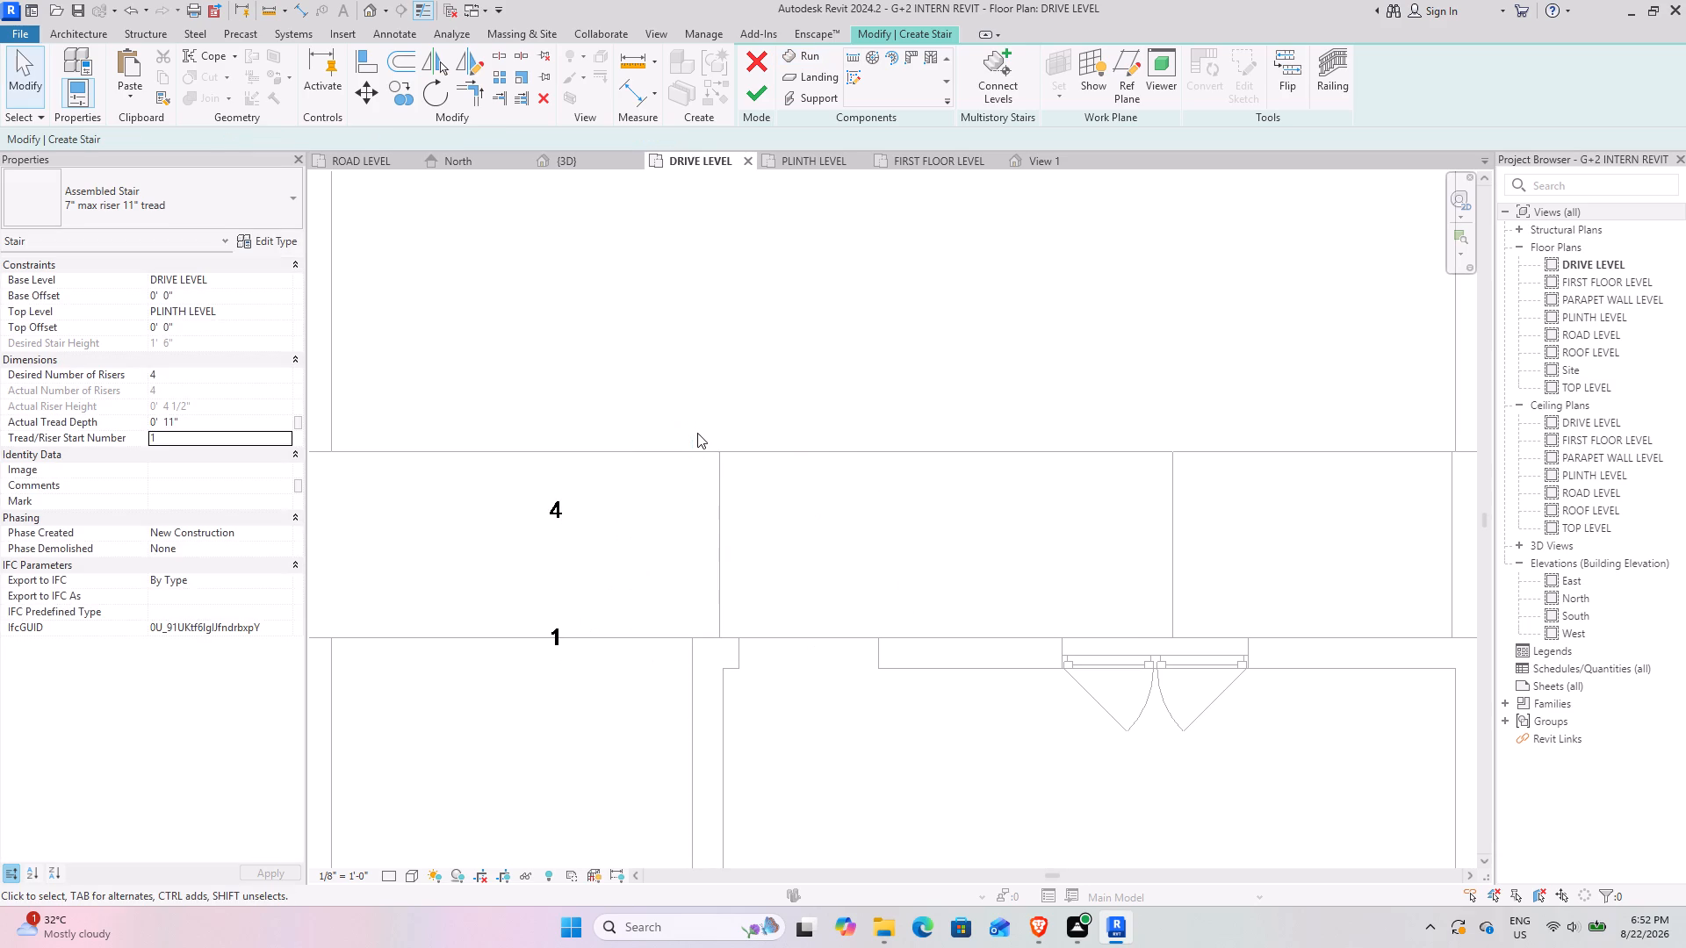
{"action": "left_click", "coordinate": [754, 104]}
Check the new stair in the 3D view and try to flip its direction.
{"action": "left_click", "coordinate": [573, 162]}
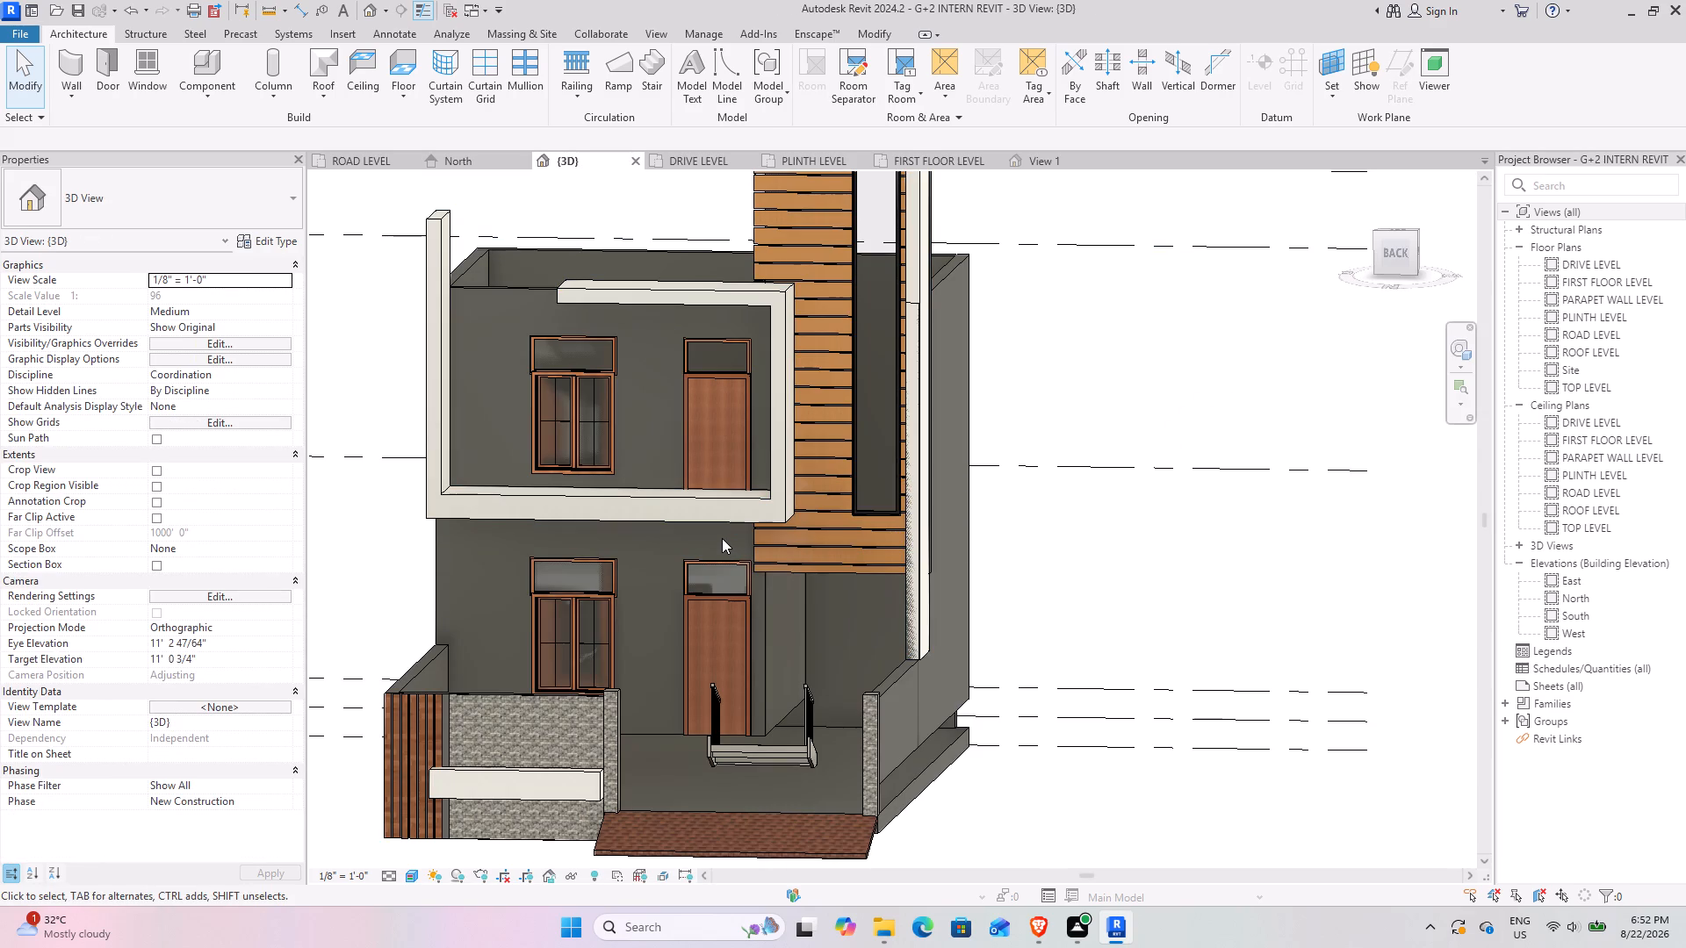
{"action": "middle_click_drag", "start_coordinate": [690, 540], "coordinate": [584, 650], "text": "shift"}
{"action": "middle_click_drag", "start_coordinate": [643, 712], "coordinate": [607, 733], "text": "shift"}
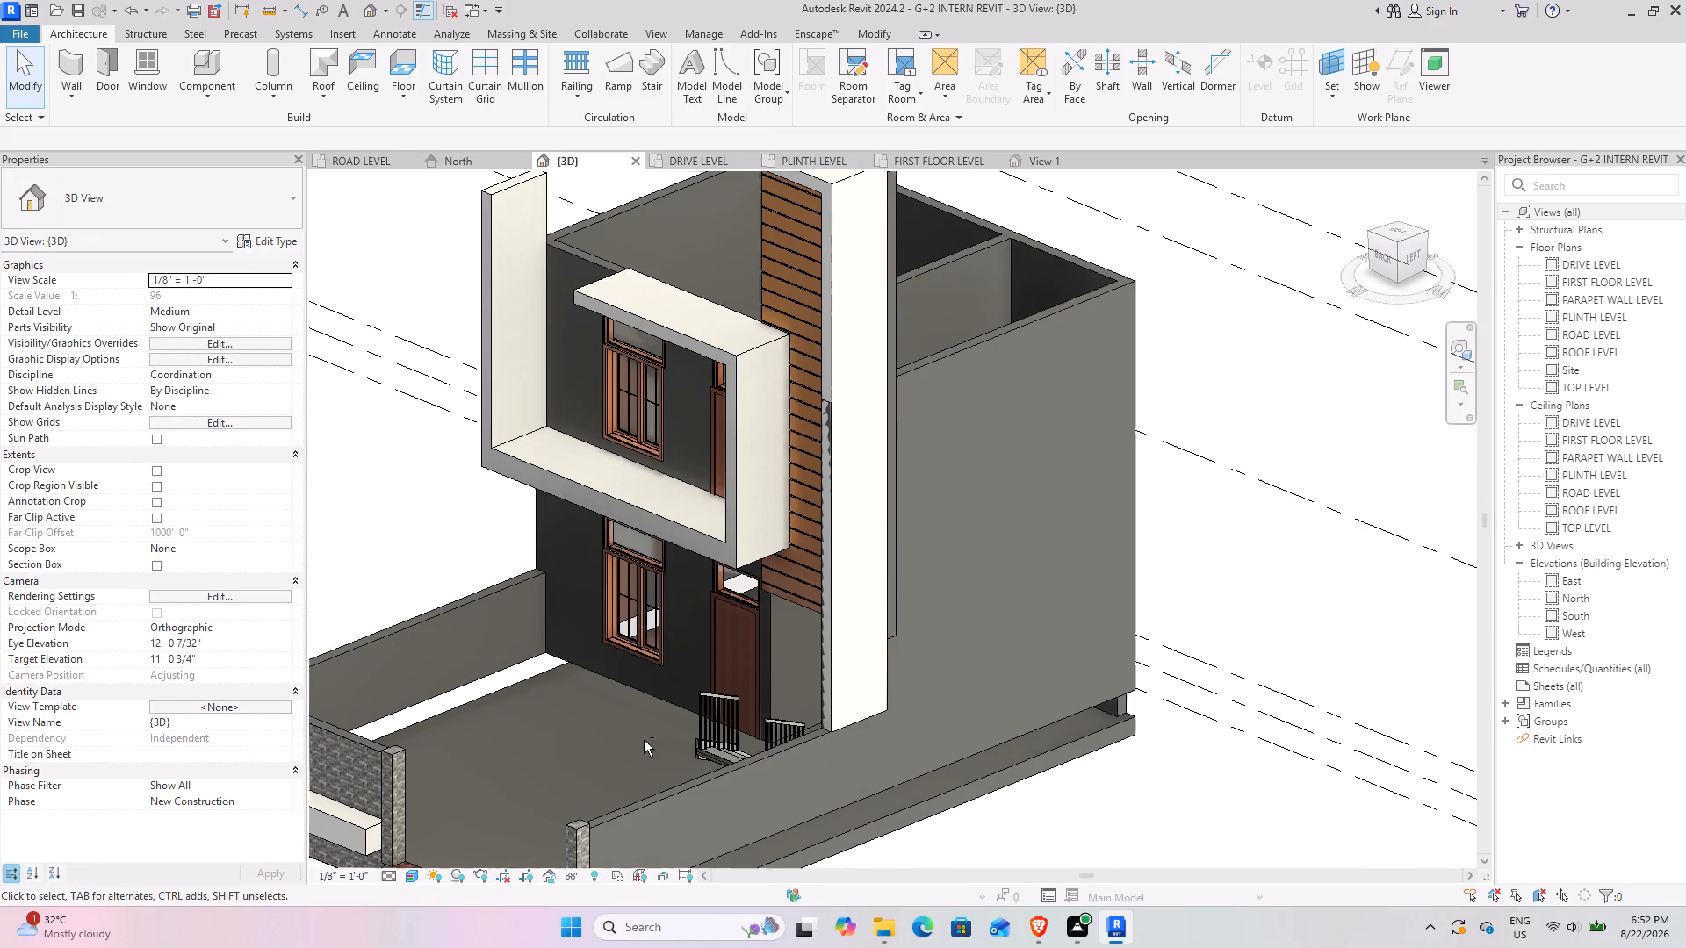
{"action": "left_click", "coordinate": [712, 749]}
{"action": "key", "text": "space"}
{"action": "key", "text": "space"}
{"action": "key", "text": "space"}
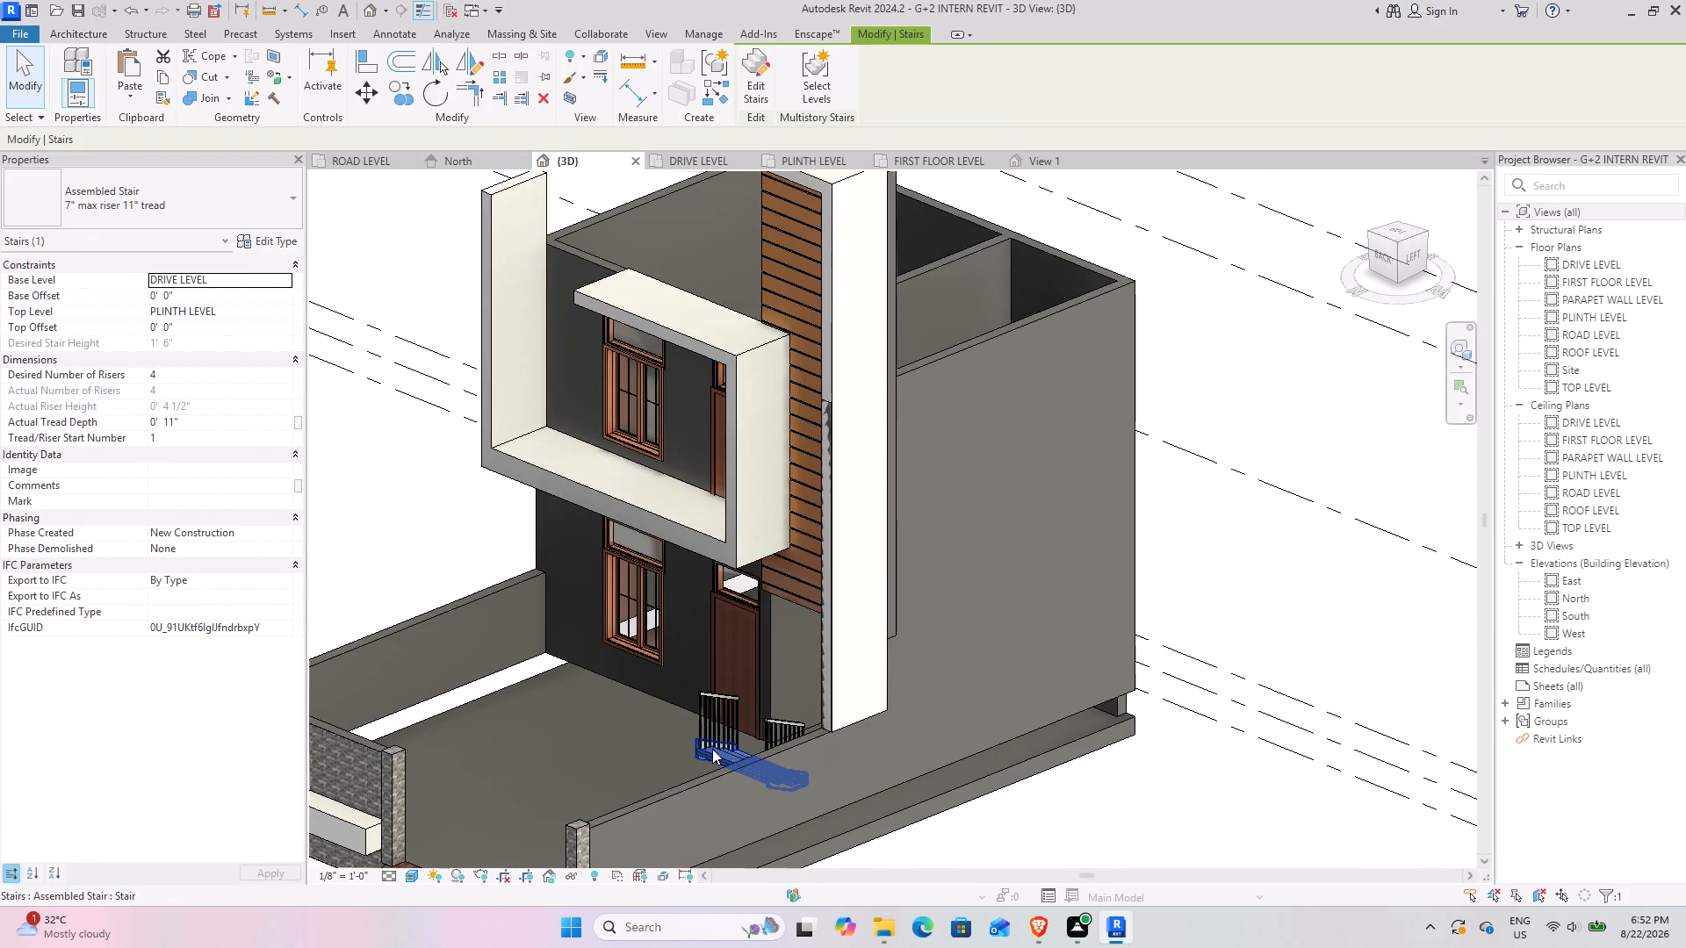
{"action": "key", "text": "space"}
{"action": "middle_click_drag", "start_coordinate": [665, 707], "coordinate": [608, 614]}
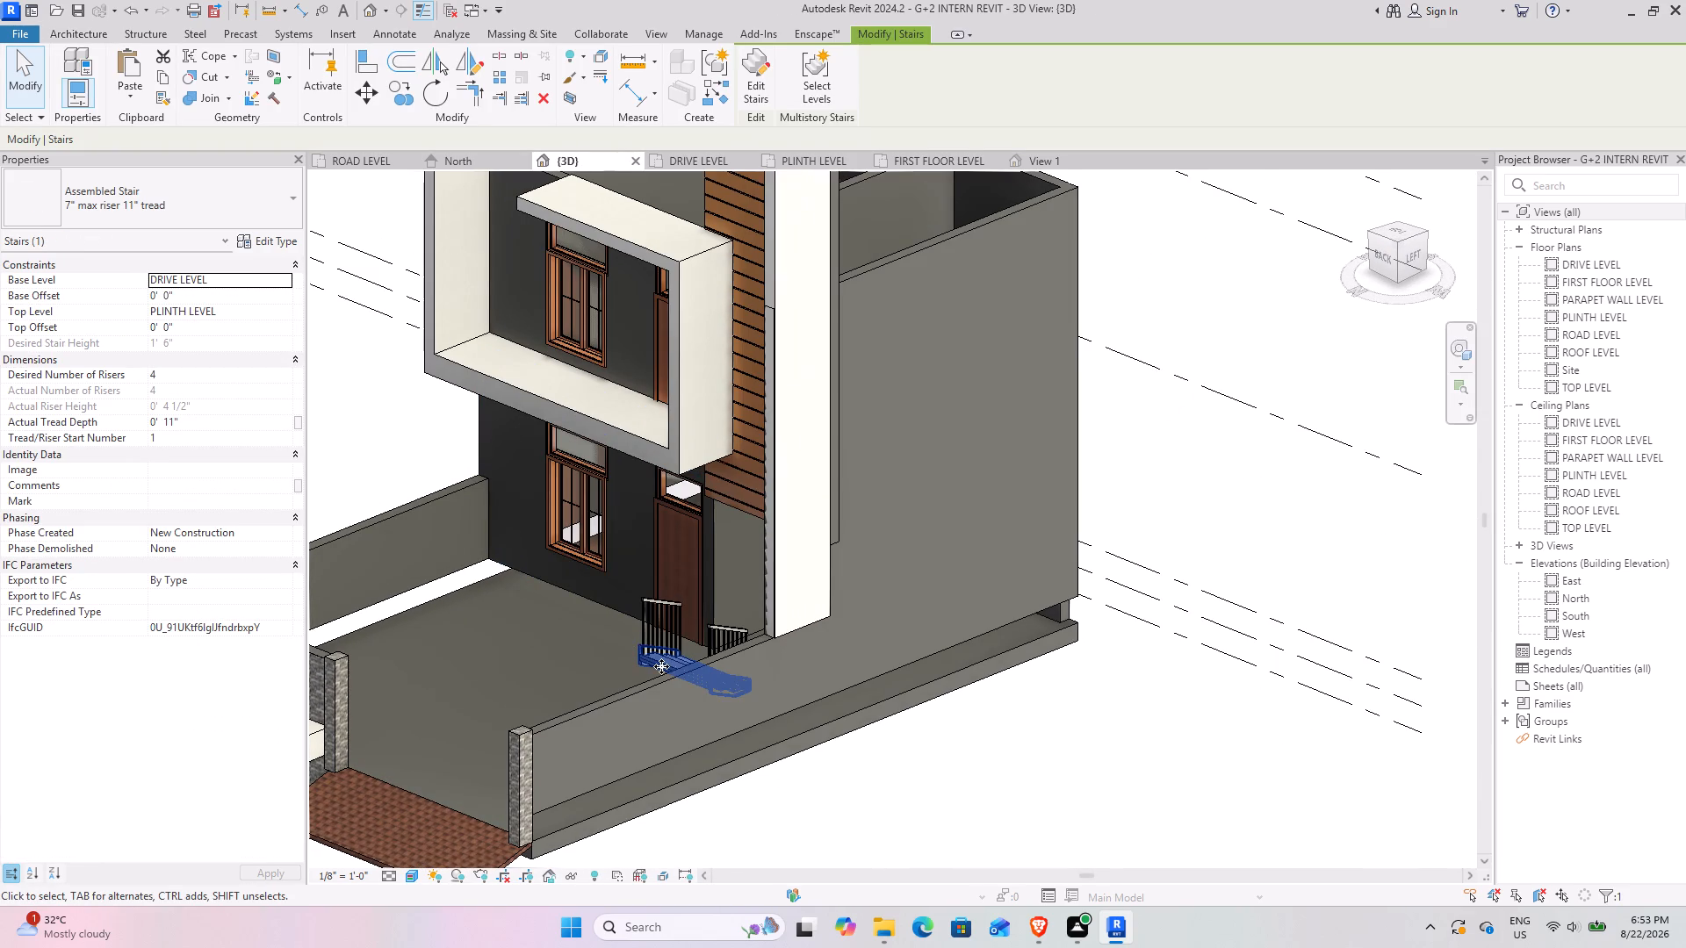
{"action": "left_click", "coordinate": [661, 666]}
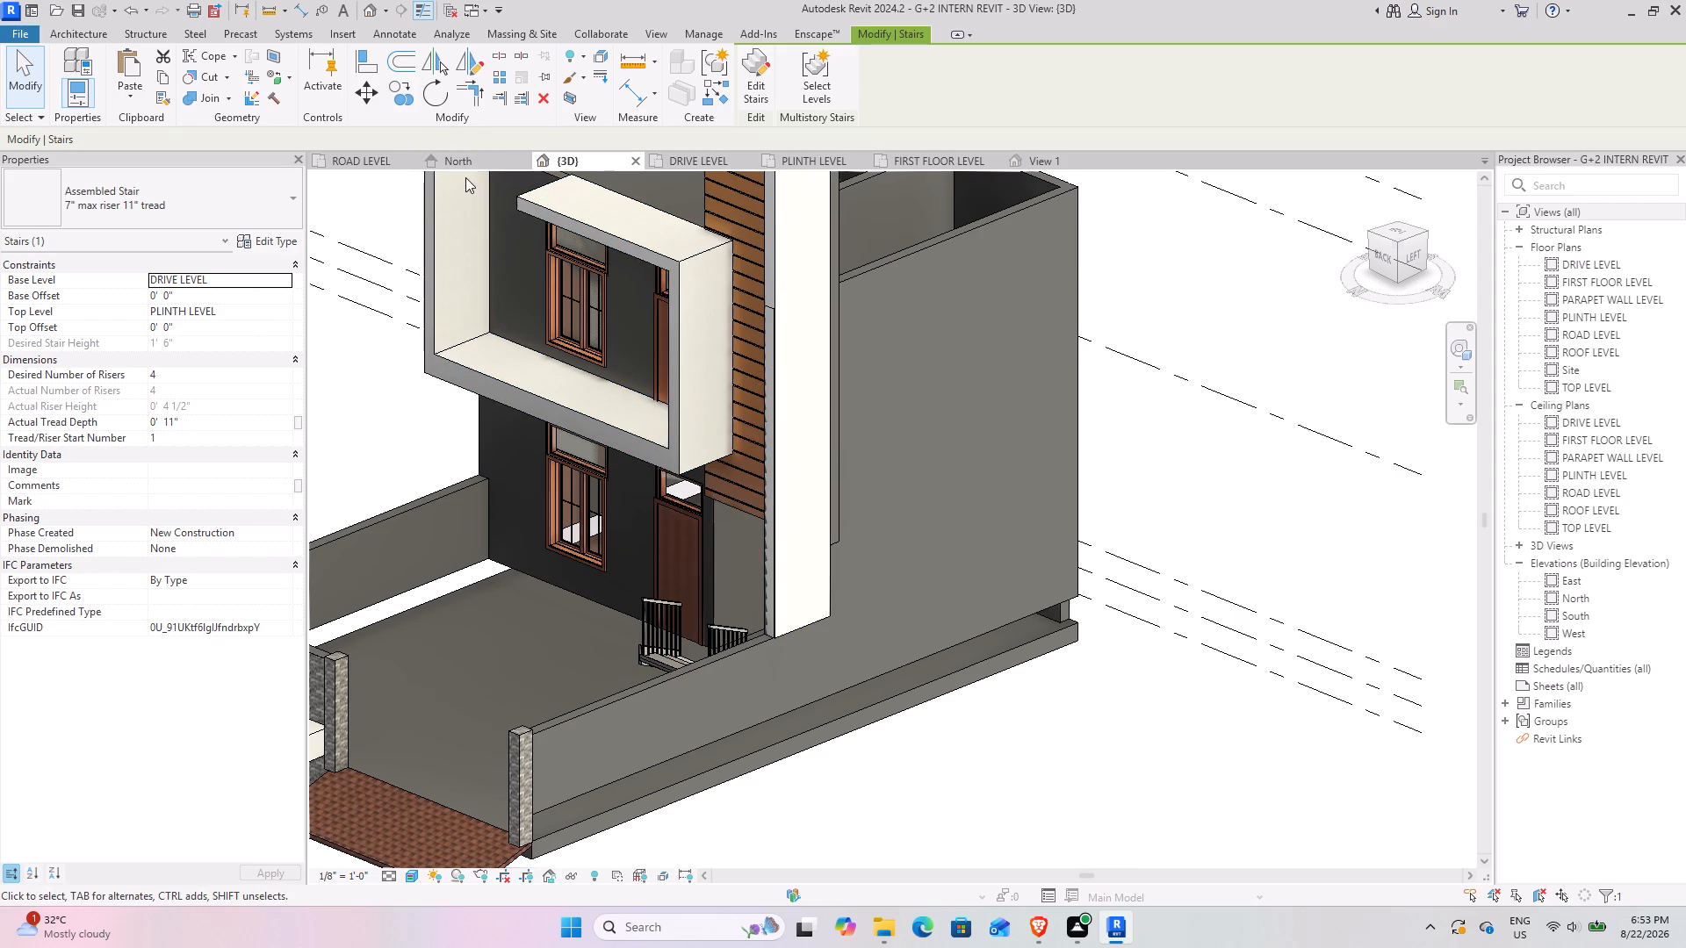
In the PLINTH LEVEL plan, rotate the stair 180° about the midpoint of its wall-side edge.
{"action": "left_click", "coordinate": [711, 153]}
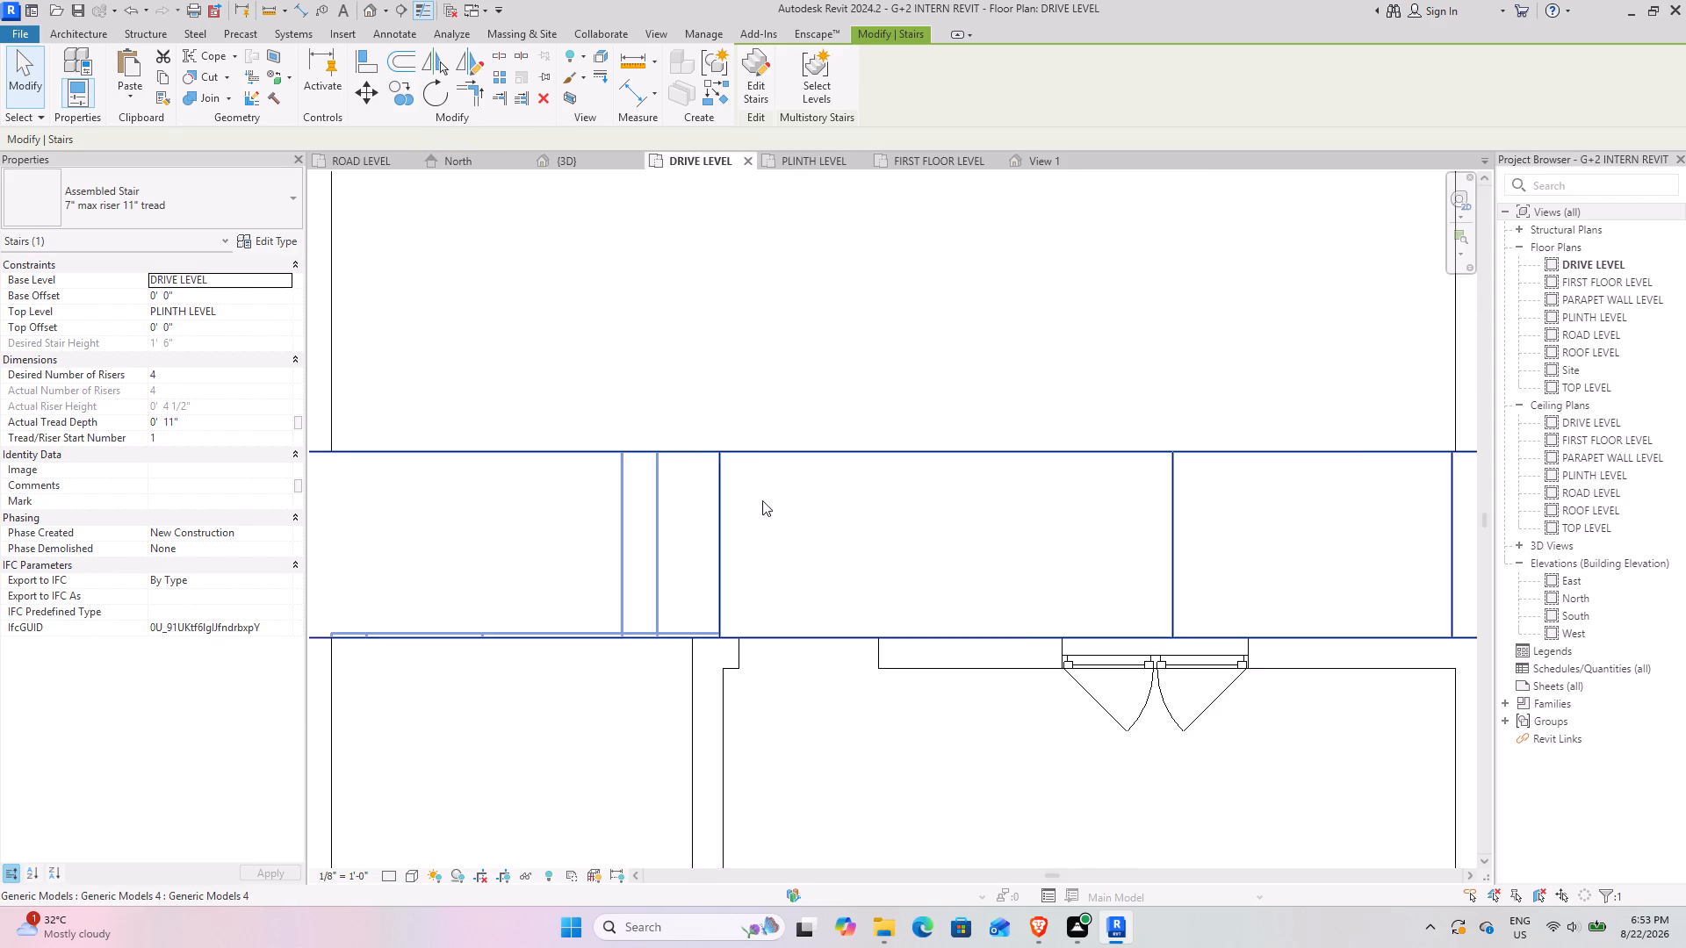
{"action": "scroll", "coordinate": [757, 457], "scroll_direction": "down", "scroll_amount": 3}
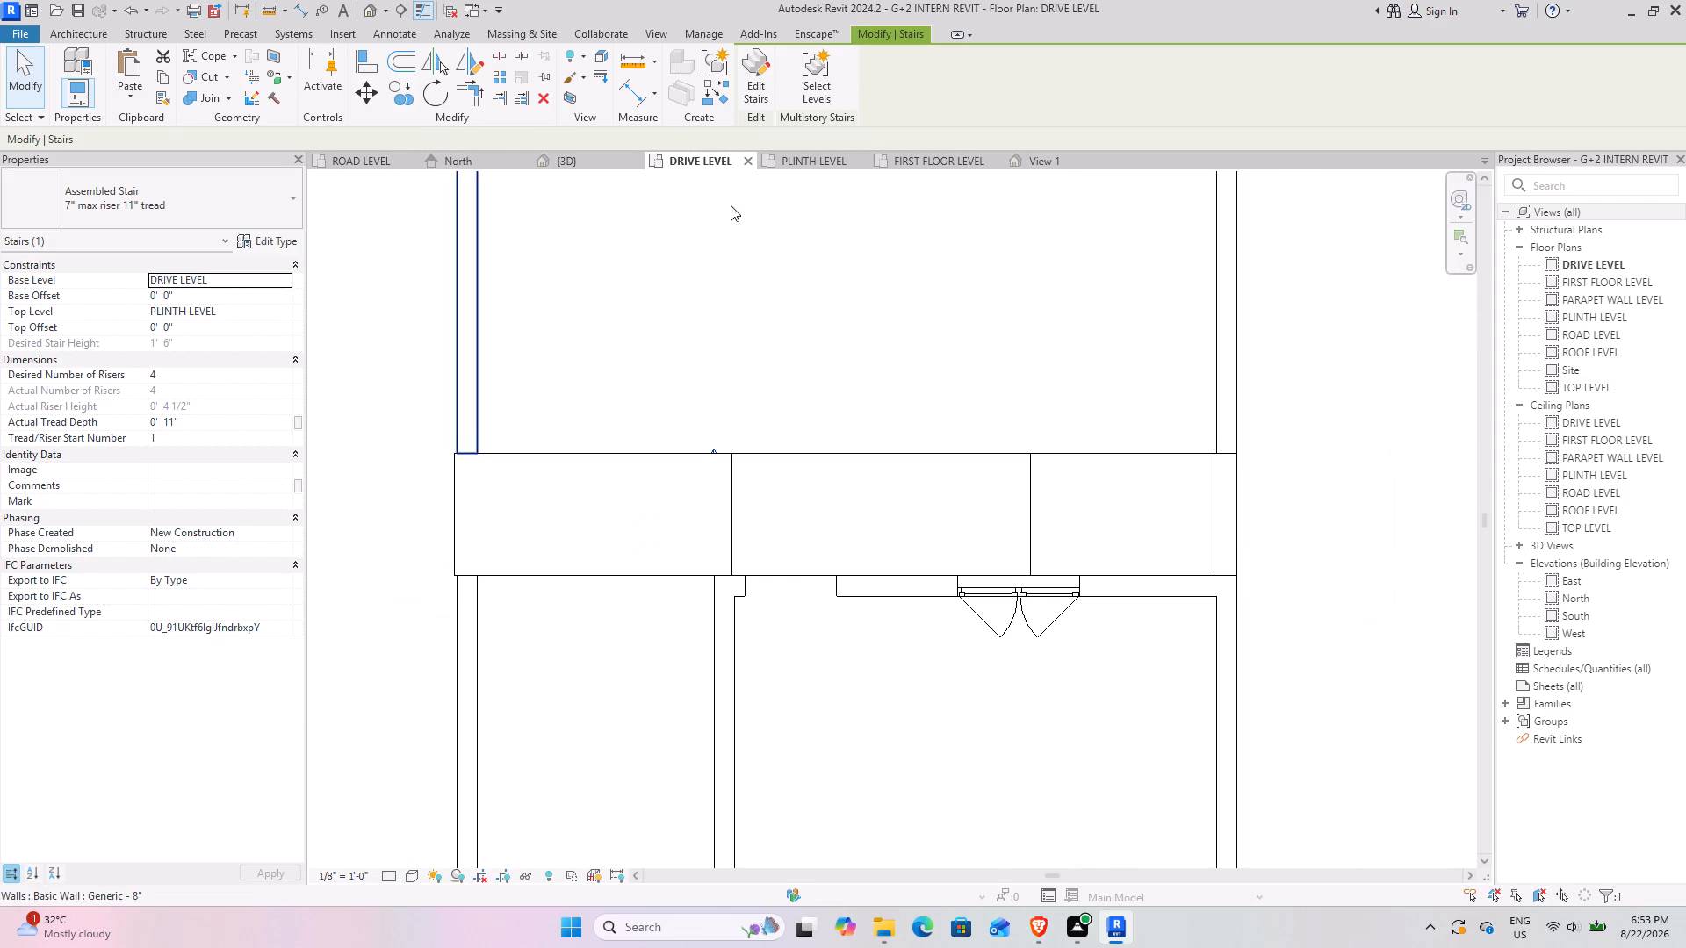
{"action": "left_click", "coordinate": [797, 162]}
{"action": "scroll", "coordinate": [822, 384], "scroll_direction": "up", "scroll_amount": 4}
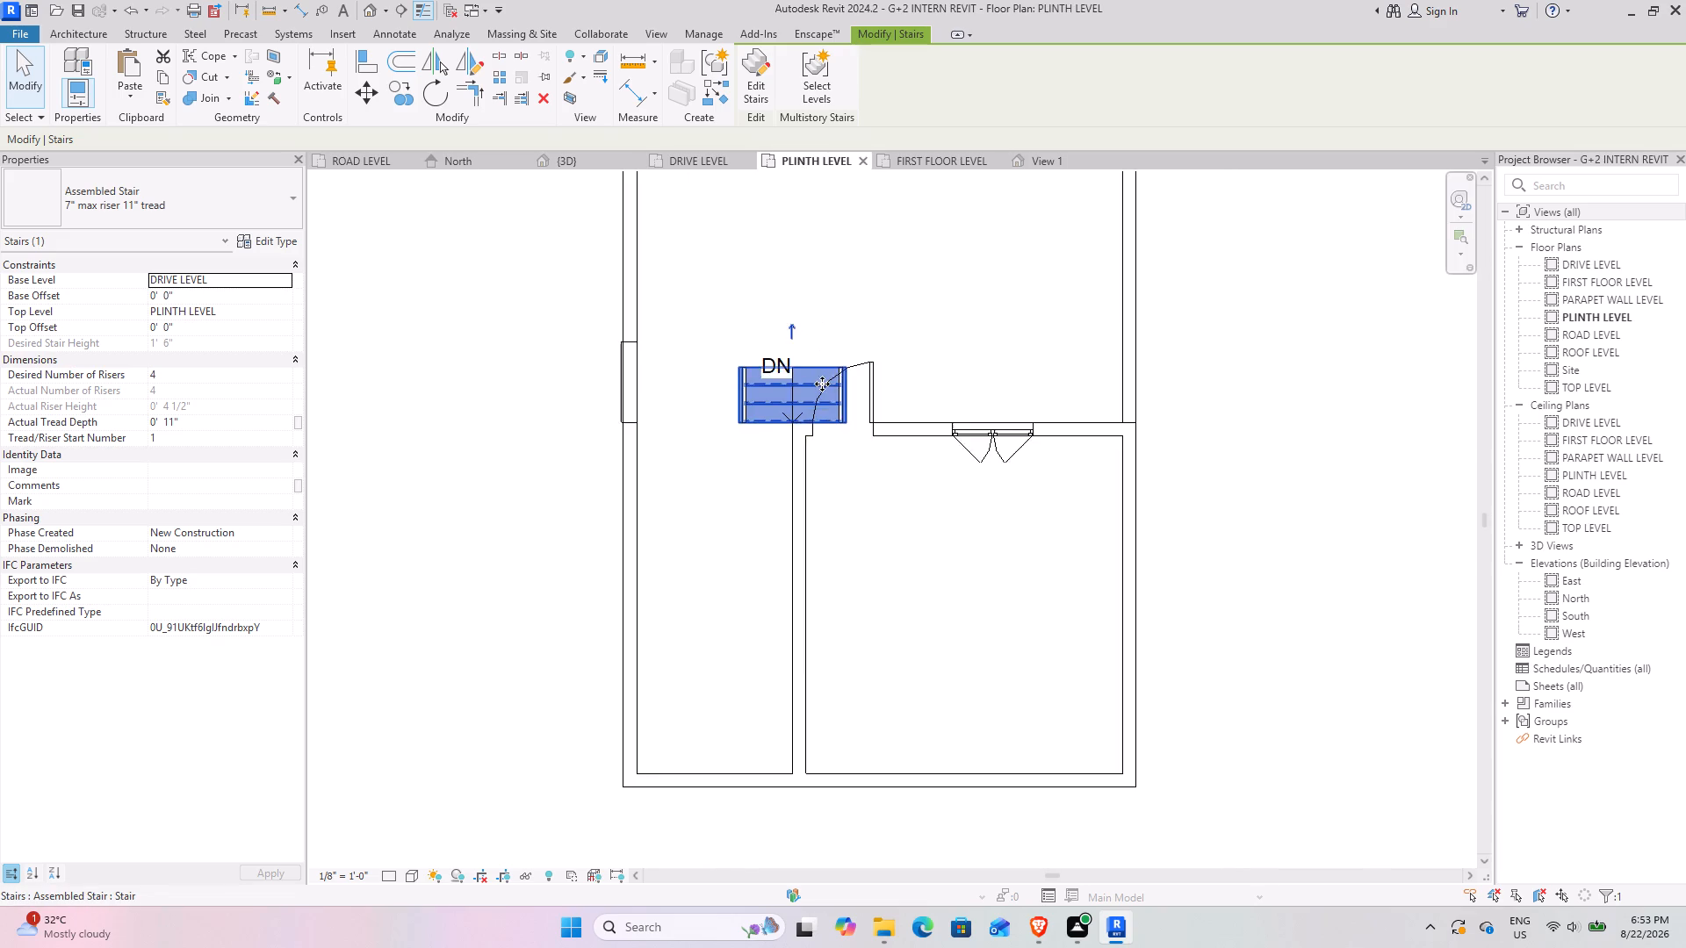
{"action": "scroll", "coordinate": [822, 384], "scroll_direction": "up", "scroll_amount": 6}
{"action": "middle_click_drag", "start_coordinate": [883, 297], "coordinate": [735, 404]}
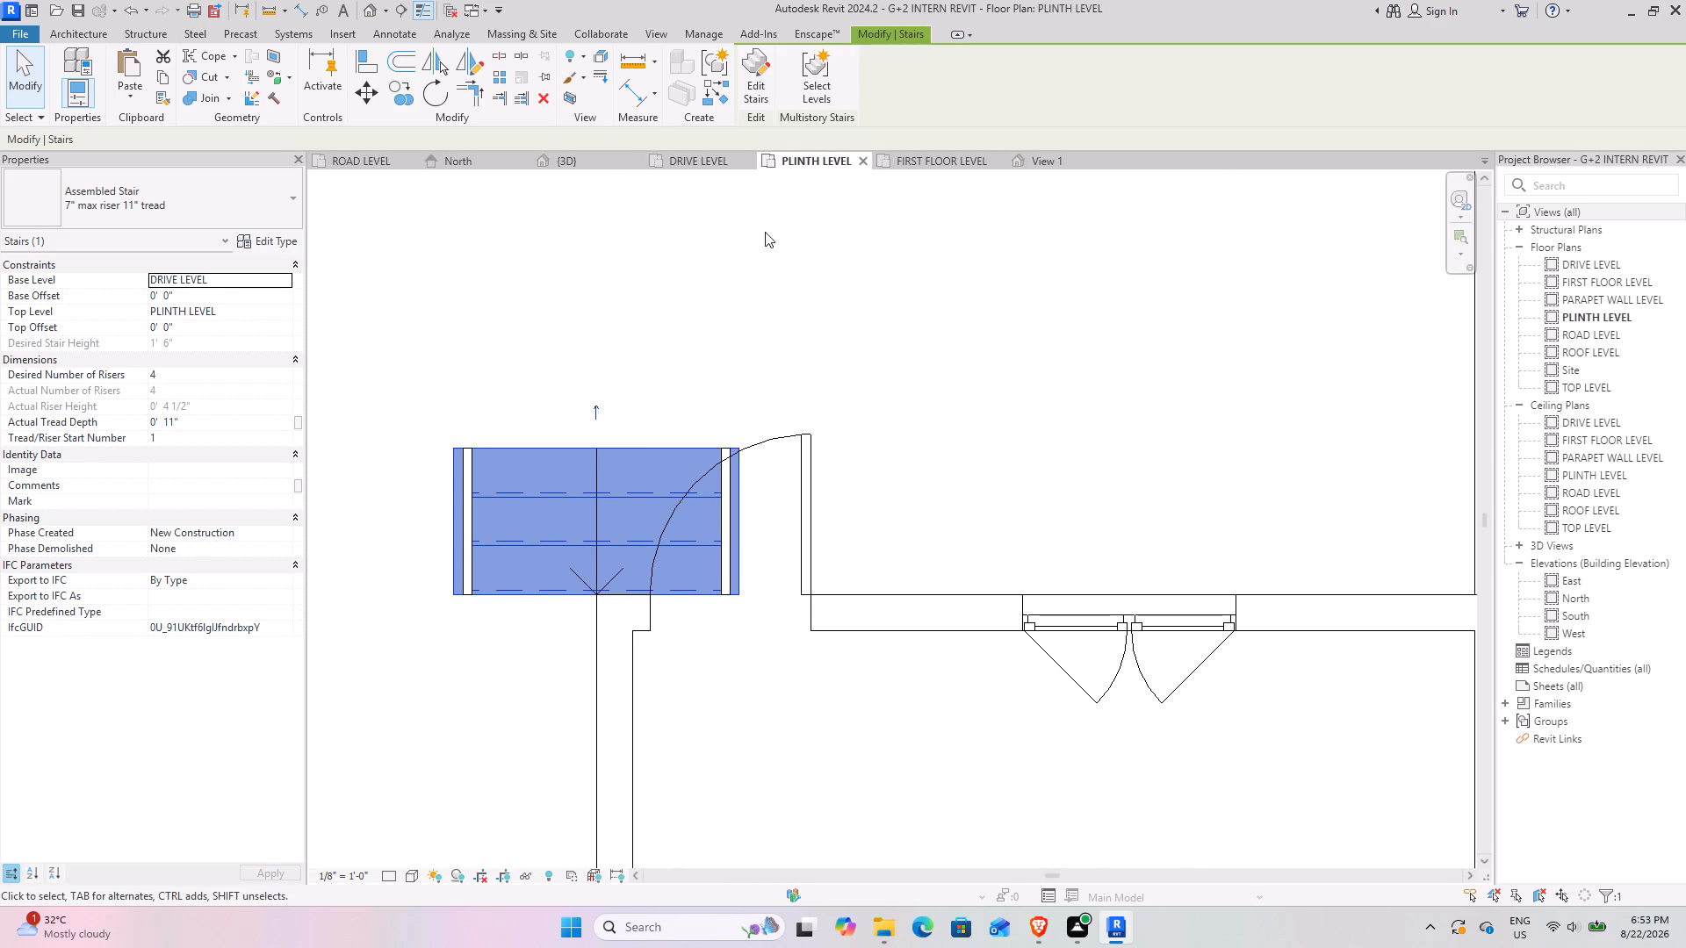
{"action": "left_click", "coordinate": [432, 92]}
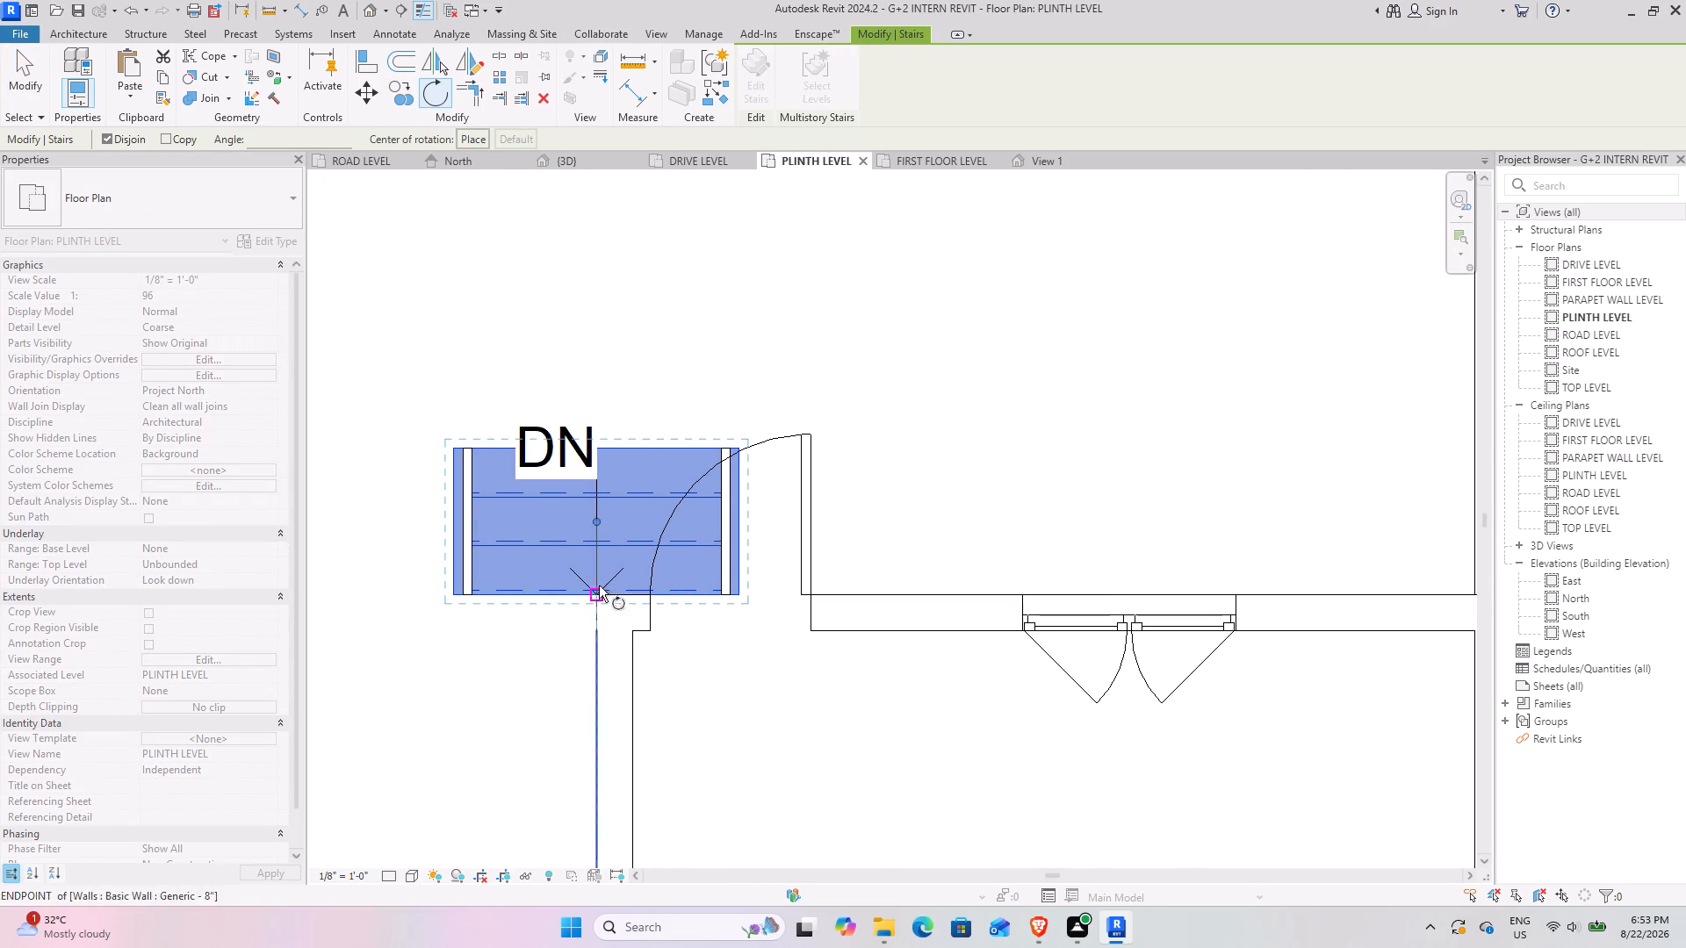
{"action": "left_click", "coordinate": [598, 598]}
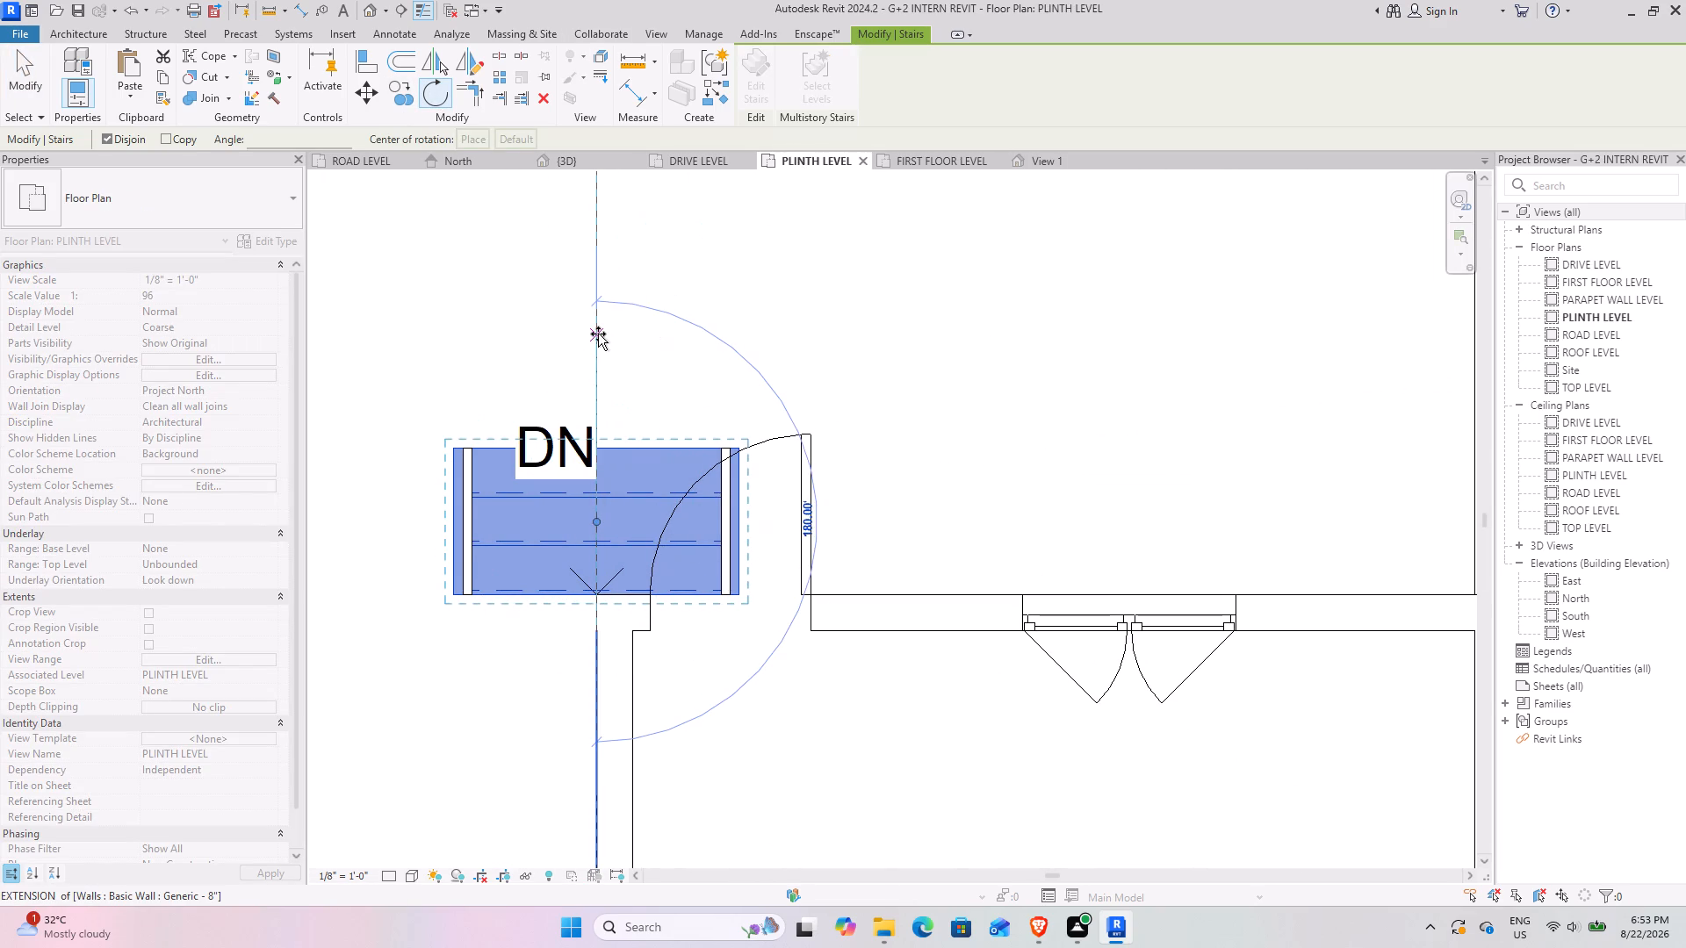
{"action": "left_click", "coordinate": [598, 334]}
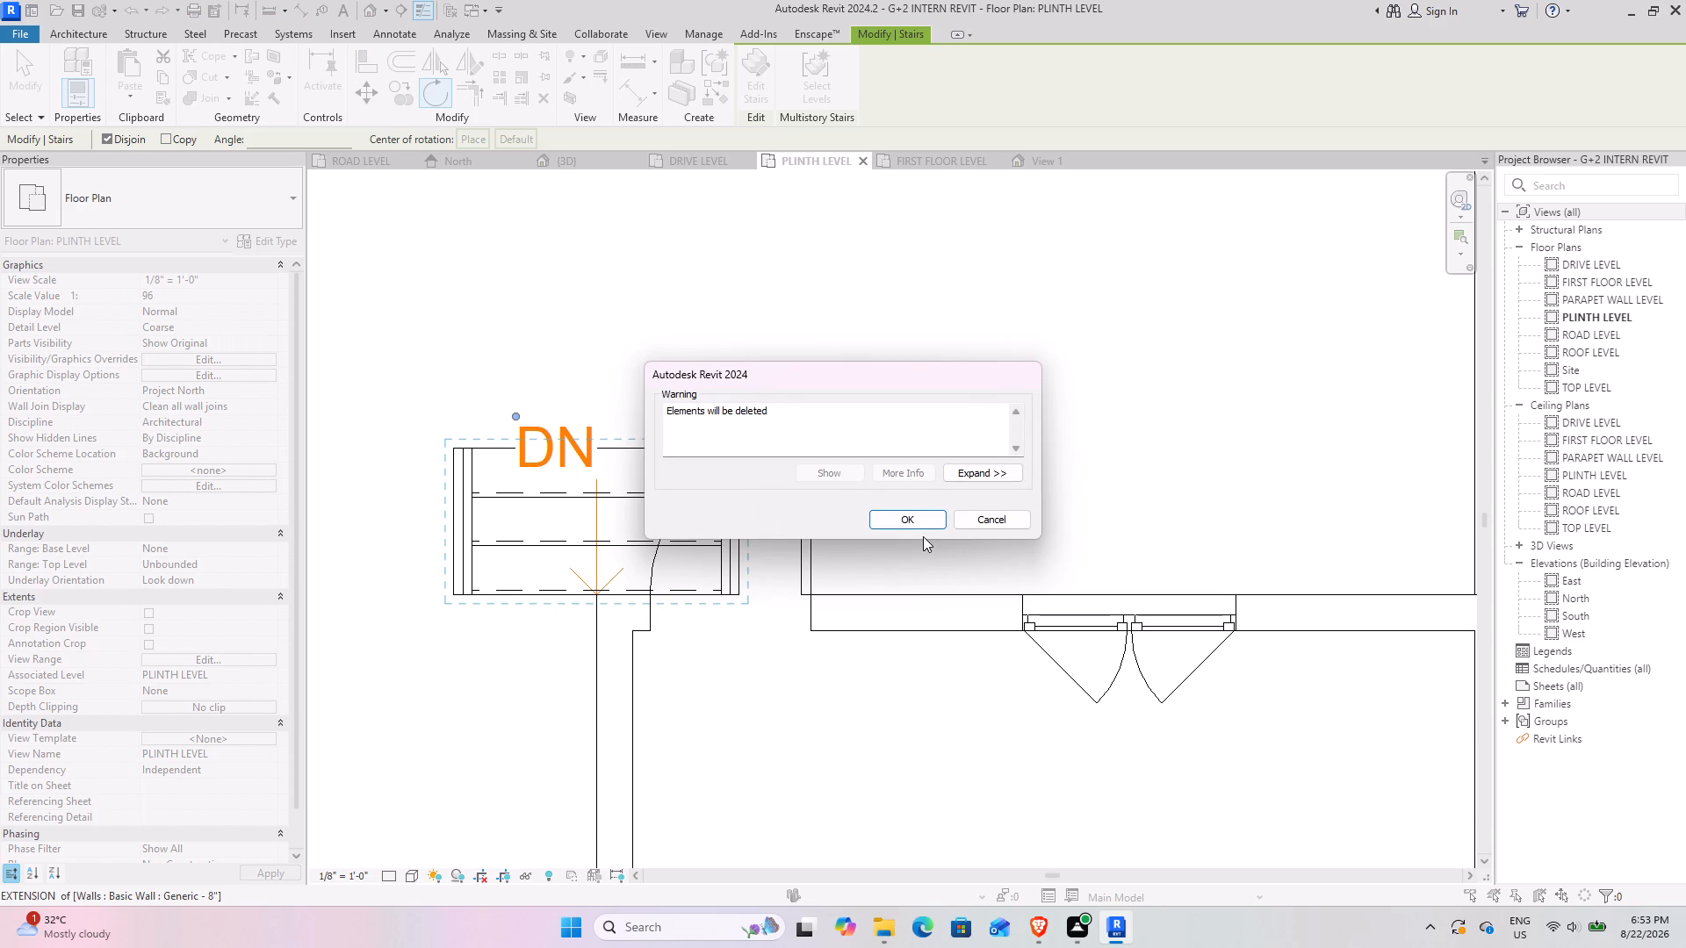
{"action": "left_click", "coordinate": [906, 521]}
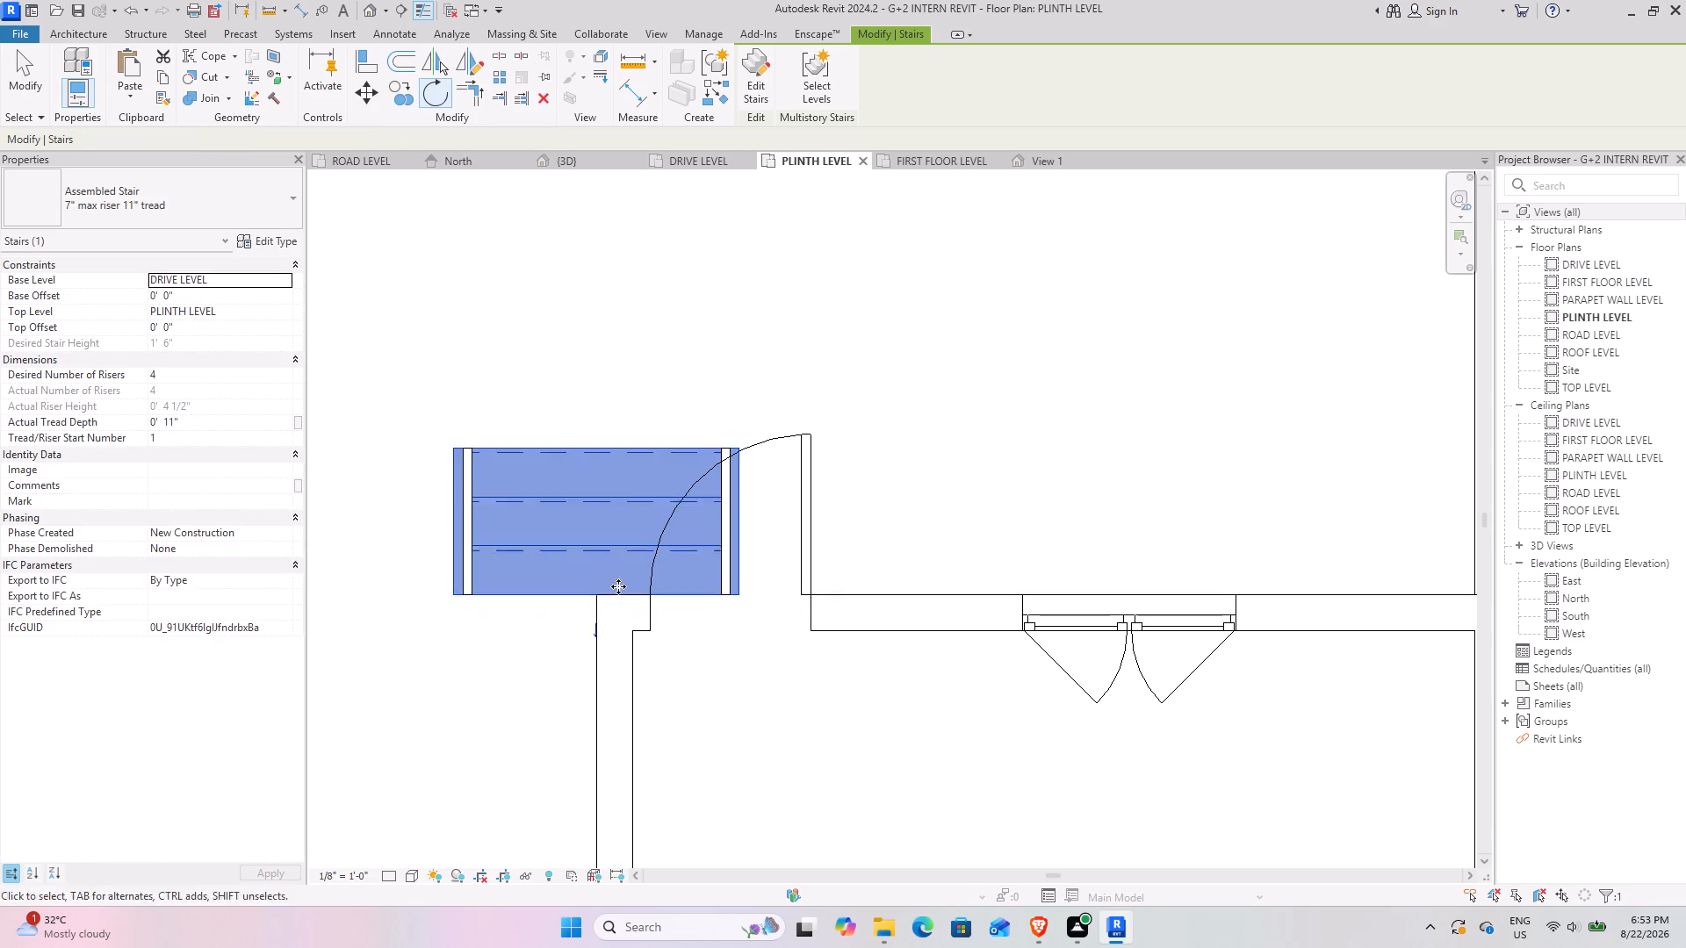
Move the stair 2' 8" along the wall from its outer edge to the wall corner, placing it in front of the door.
{"action": "left_click", "coordinate": [373, 90]}
{"action": "left_click", "coordinate": [451, 590]}
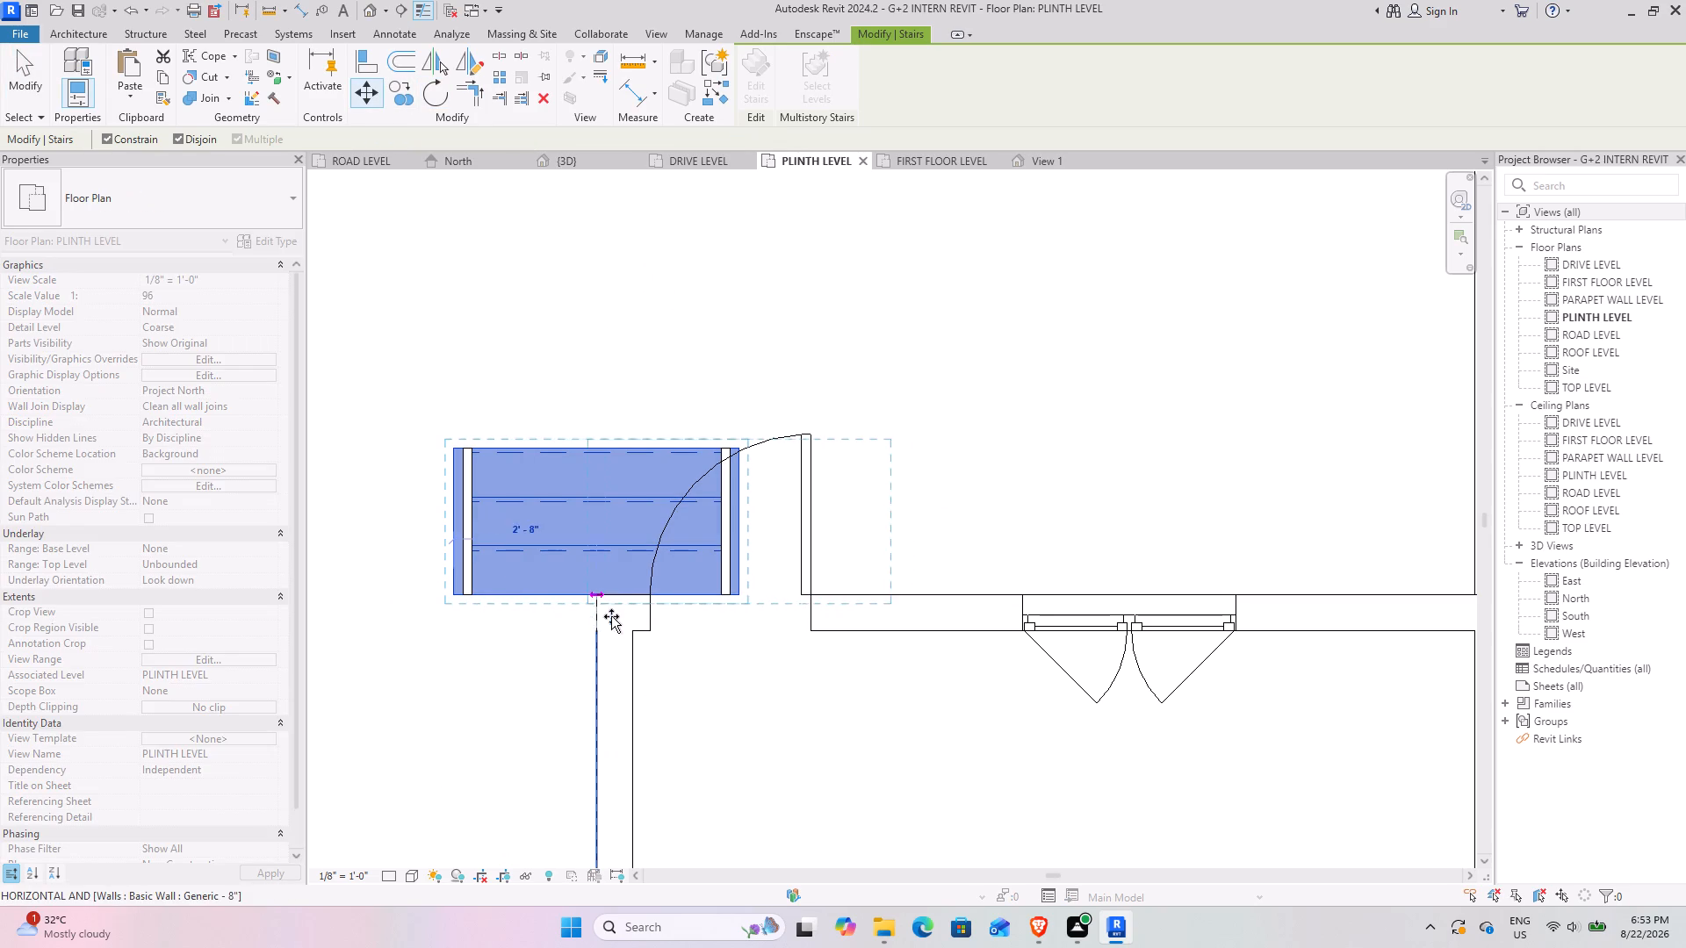
{"action": "left_click", "coordinate": [595, 604]}
{"action": "left_click", "coordinate": [856, 752]}
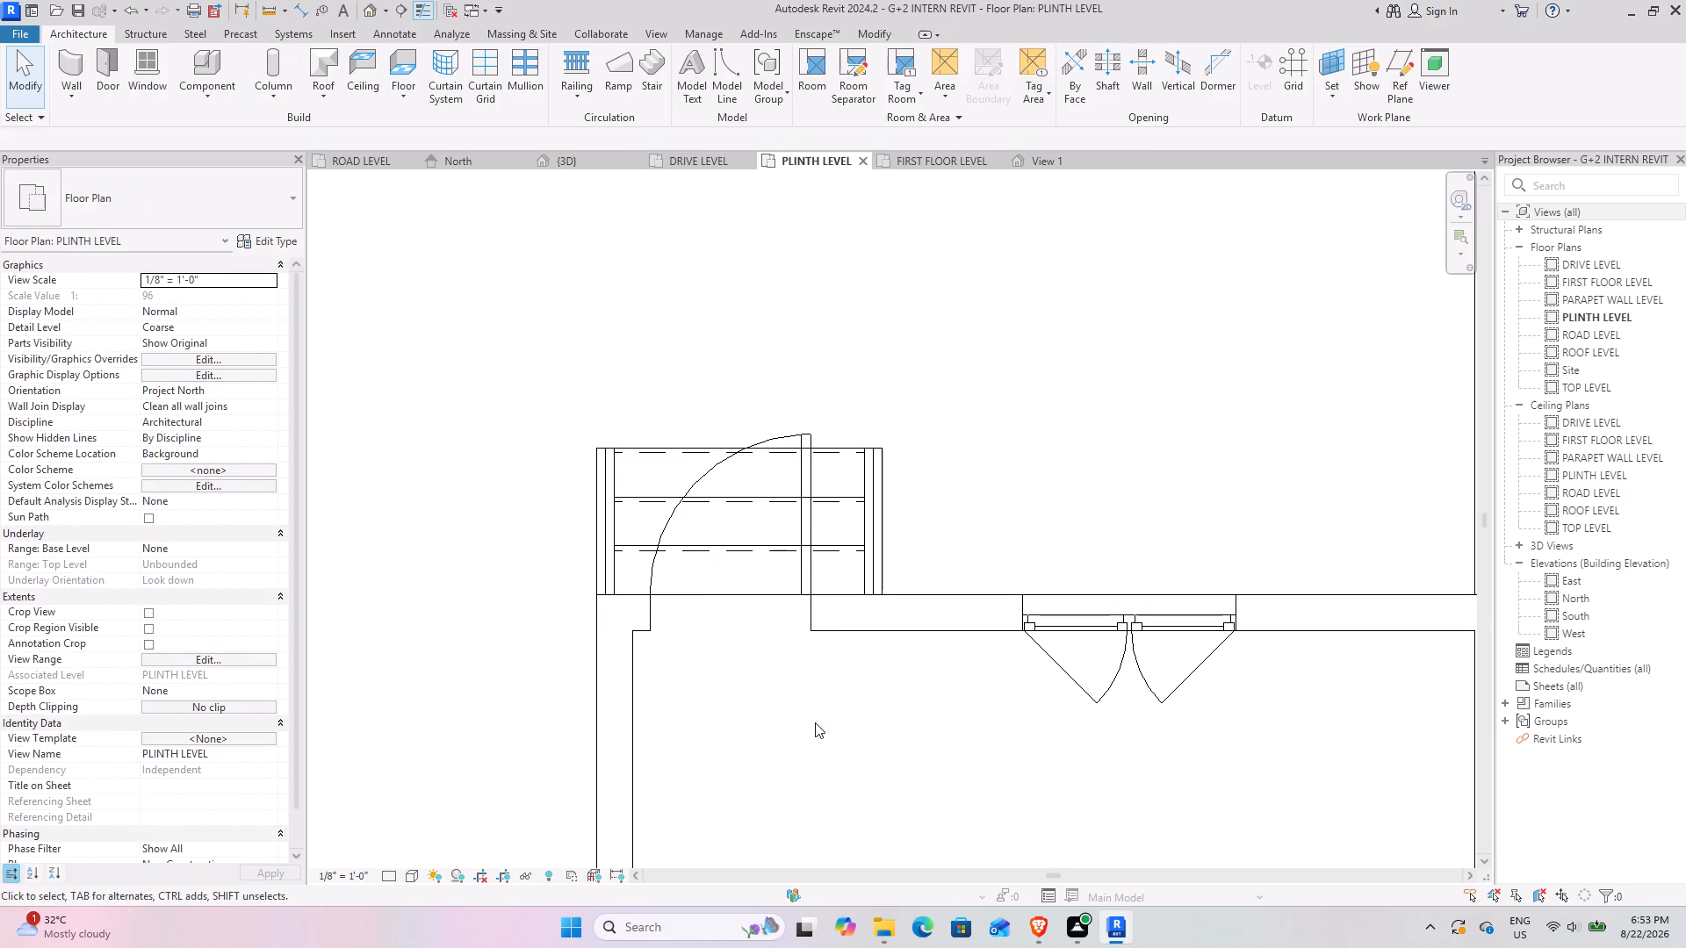
Examine the entrance steps and the adjoining side walls in the 3D view from several angles.
{"action": "left_click", "coordinate": [578, 159]}
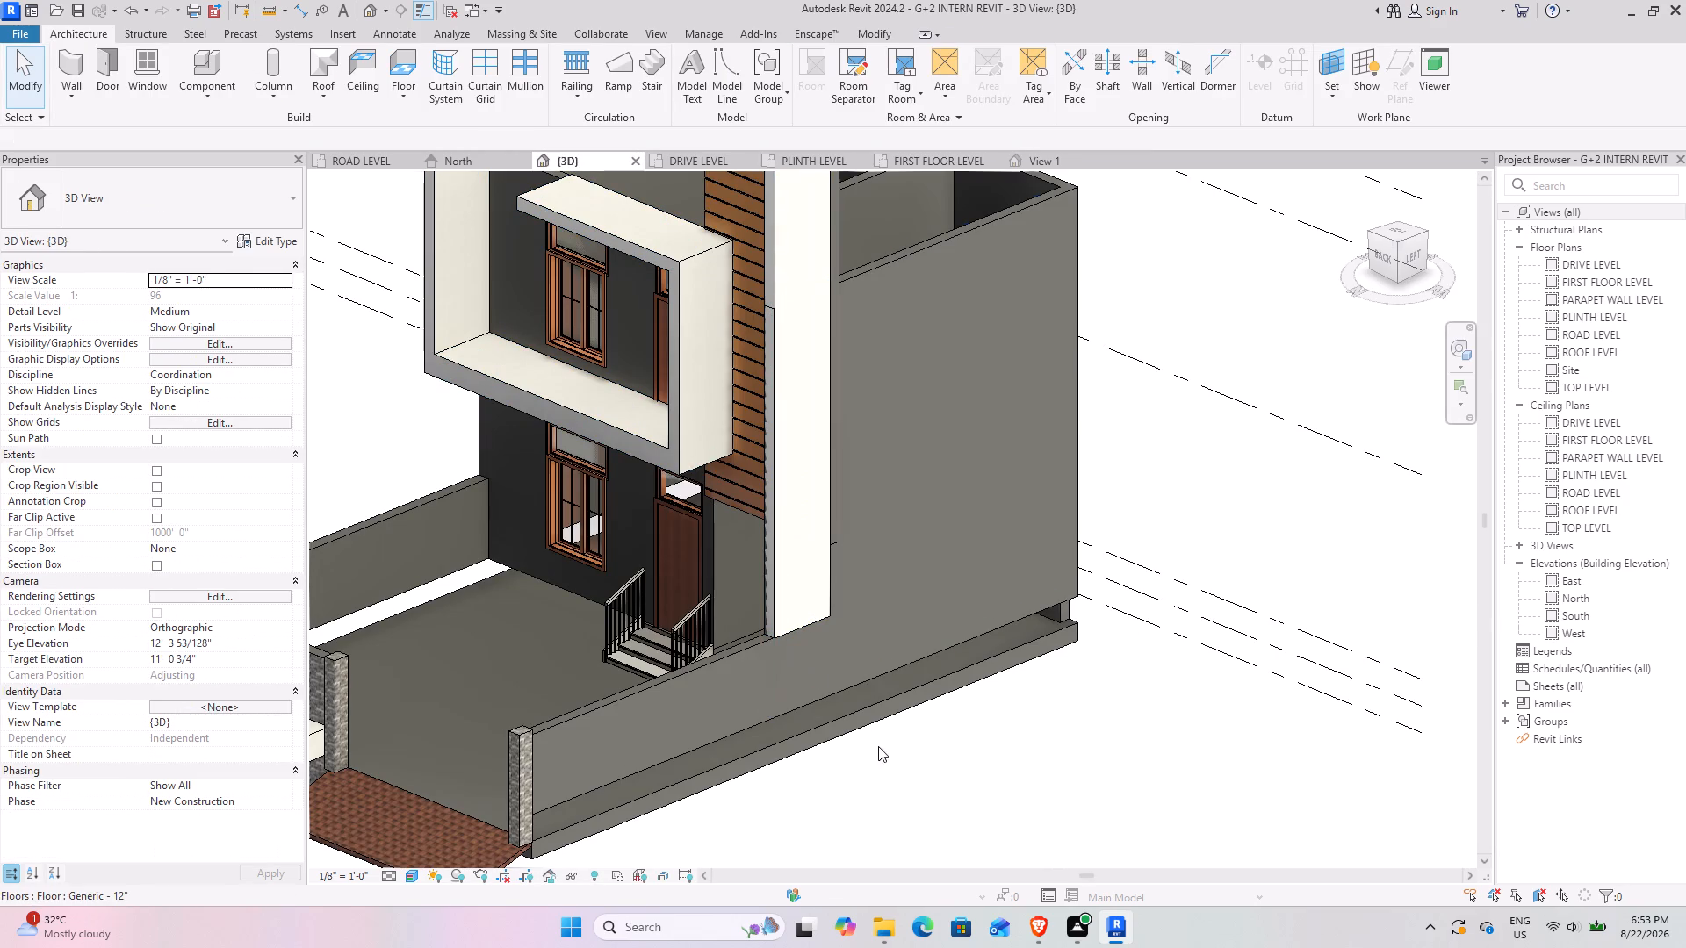
{"action": "left_click", "coordinate": [909, 790]}
{"action": "middle_click_drag", "start_coordinate": [626, 698], "coordinate": [674, 708], "text": "shift"}
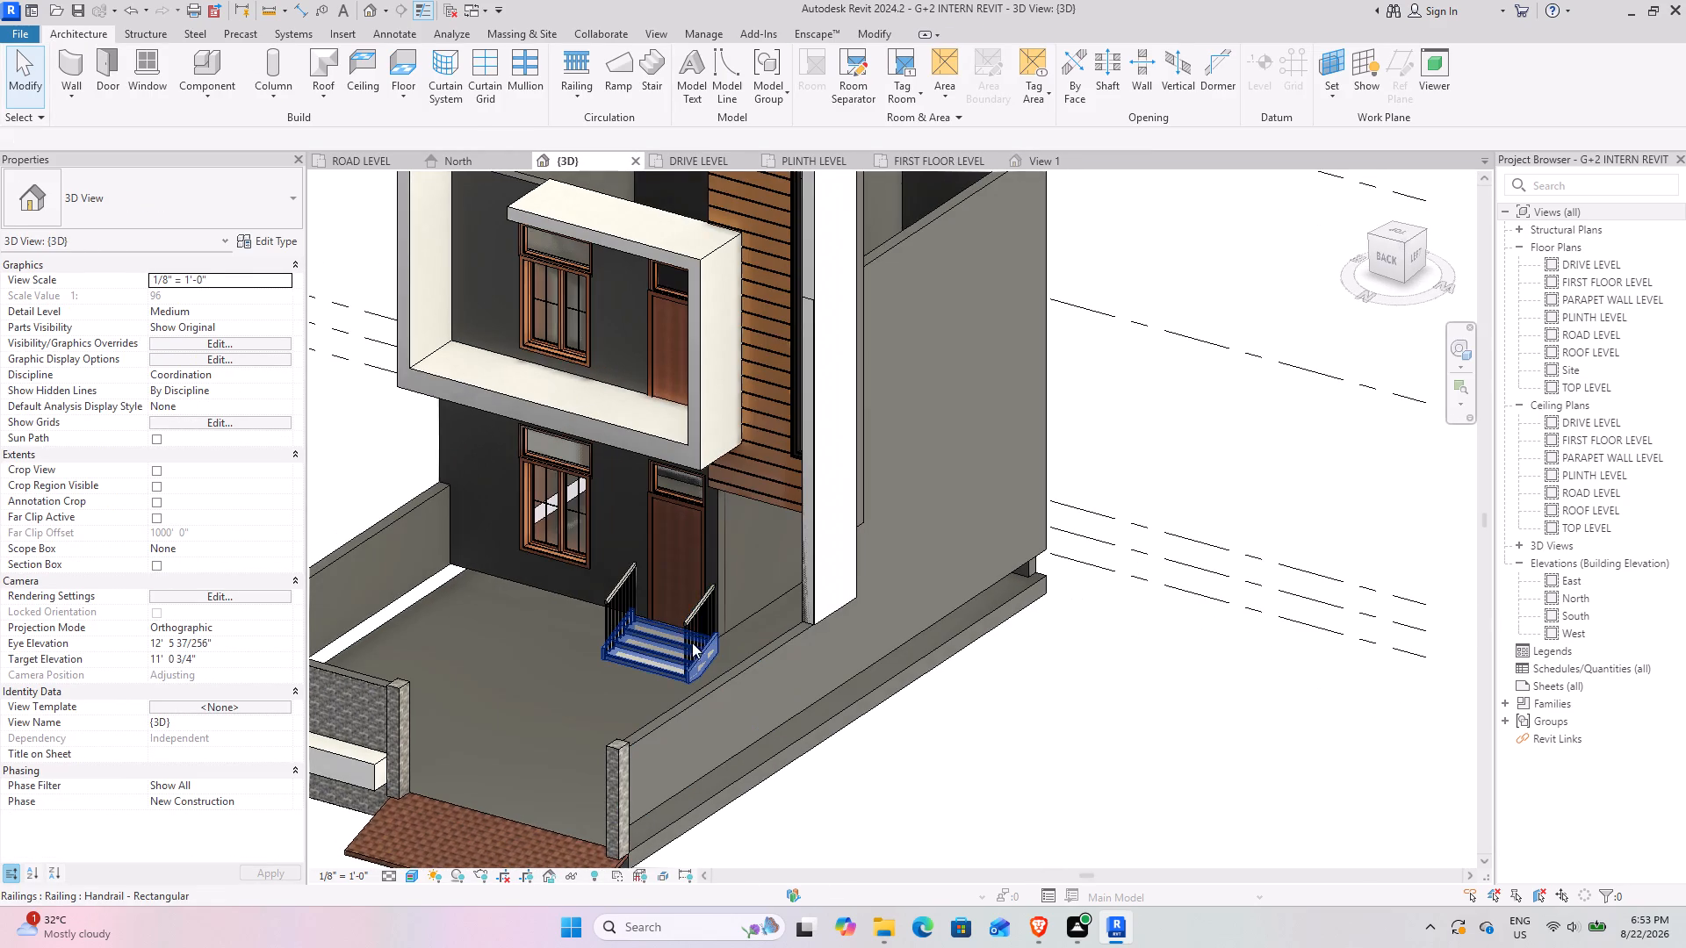
{"action": "middle_click_drag", "start_coordinate": [646, 644], "coordinate": [603, 650], "text": "shift"}
{"action": "scroll", "coordinate": [640, 590], "scroll_direction": "up", "scroll_amount": 2}
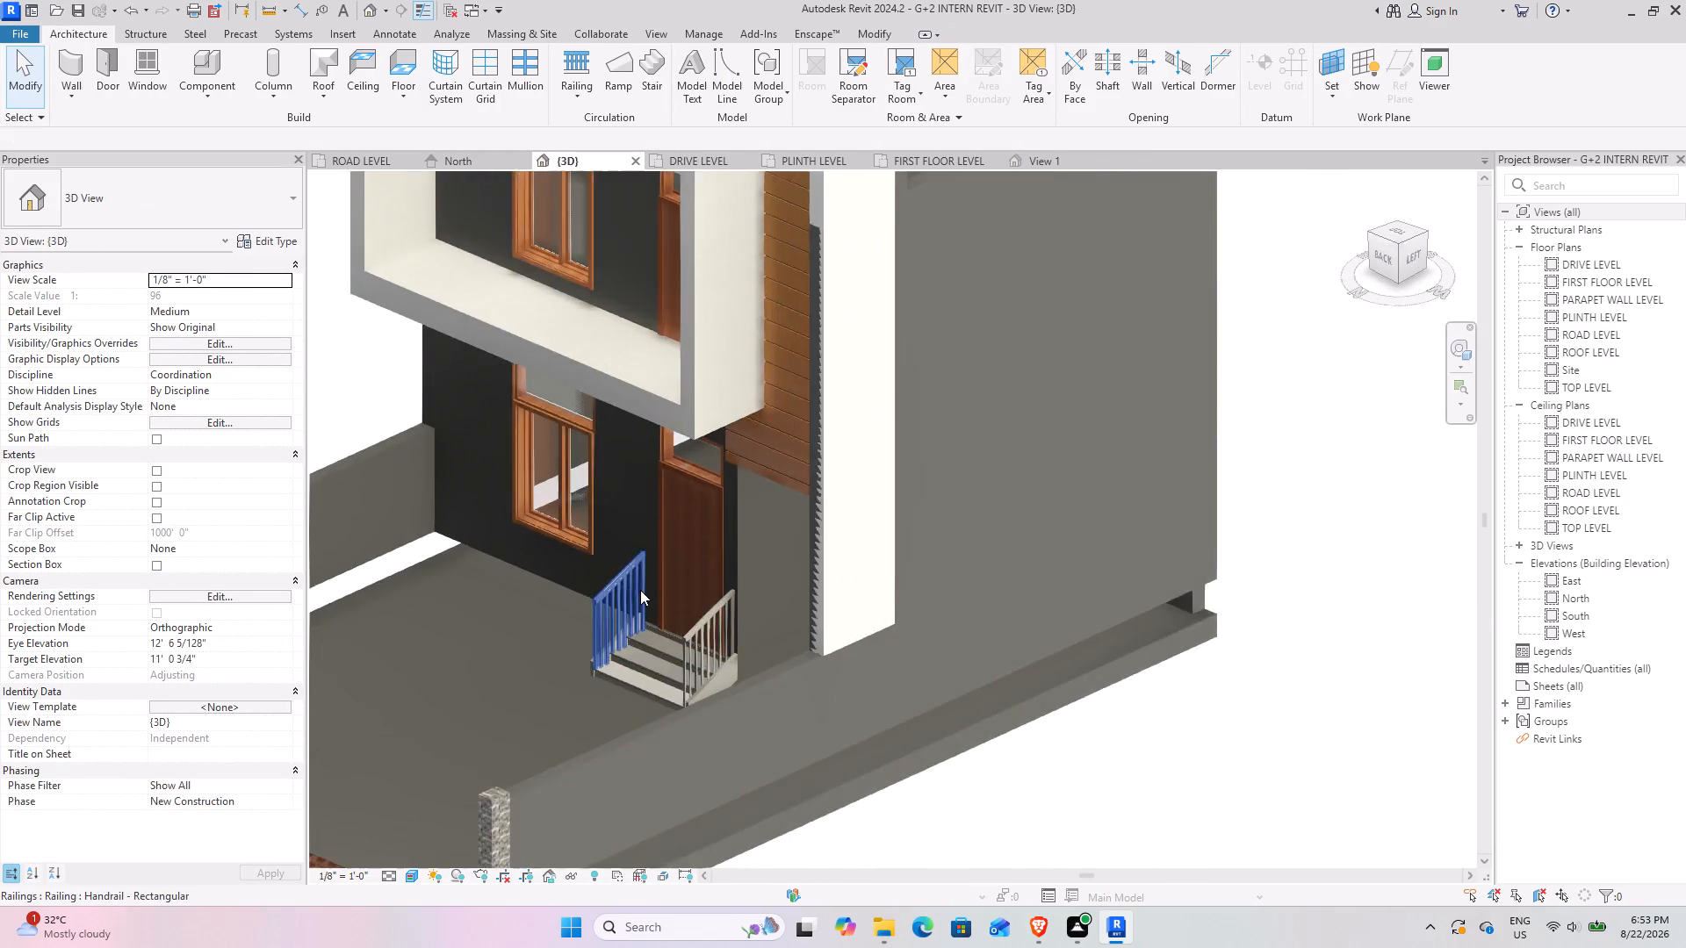
{"action": "scroll", "coordinate": [640, 590], "scroll_direction": "up", "scroll_amount": 5}
{"action": "middle_click_drag", "start_coordinate": [556, 714], "coordinate": [677, 648], "text": "shift"}
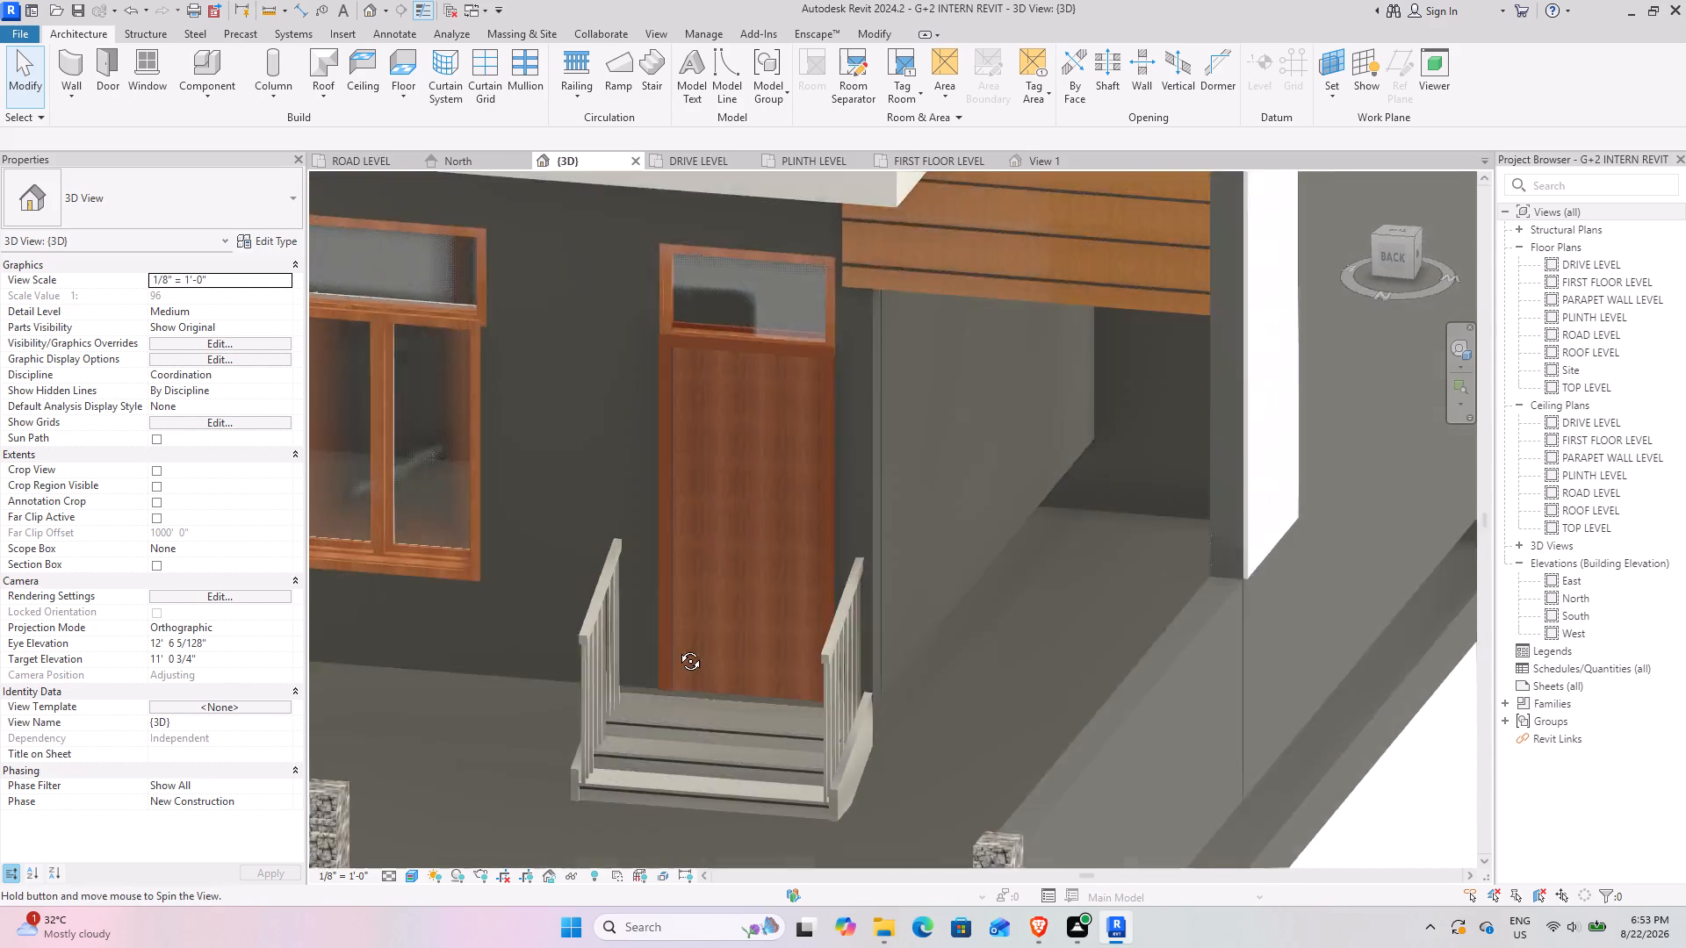
{"action": "middle_click_drag", "start_coordinate": [677, 648], "coordinate": [688, 616], "text": "shift"}
{"action": "middle_click_drag", "start_coordinate": [684, 614], "coordinate": [643, 646], "text": "shift"}
{"action": "scroll", "coordinate": [563, 662], "scroll_direction": "down", "scroll_amount": 3}
{"action": "middle_click_drag", "start_coordinate": [482, 703], "coordinate": [462, 693], "text": "shift"}
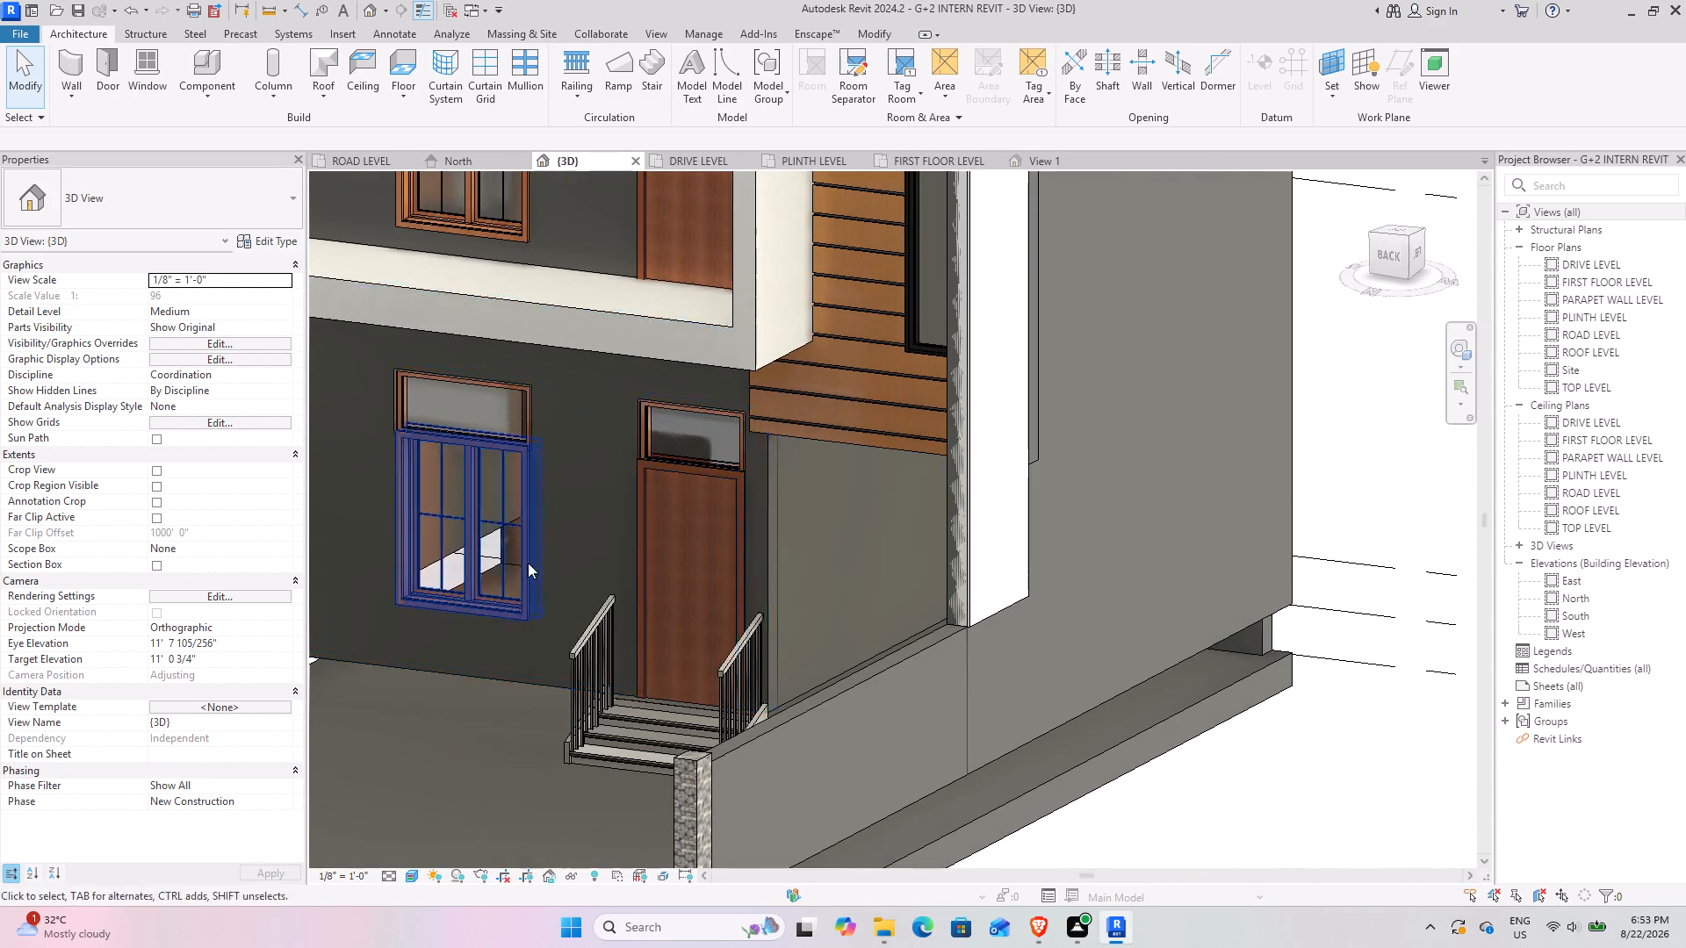
{"action": "scroll", "coordinate": [544, 557], "scroll_direction": "down", "scroll_amount": 4}
{"action": "middle_click_drag", "start_coordinate": [654, 629], "coordinate": [803, 571], "text": "shift"}
{"action": "middle_click_drag", "start_coordinate": [797, 556], "coordinate": [603, 575], "text": "shift"}
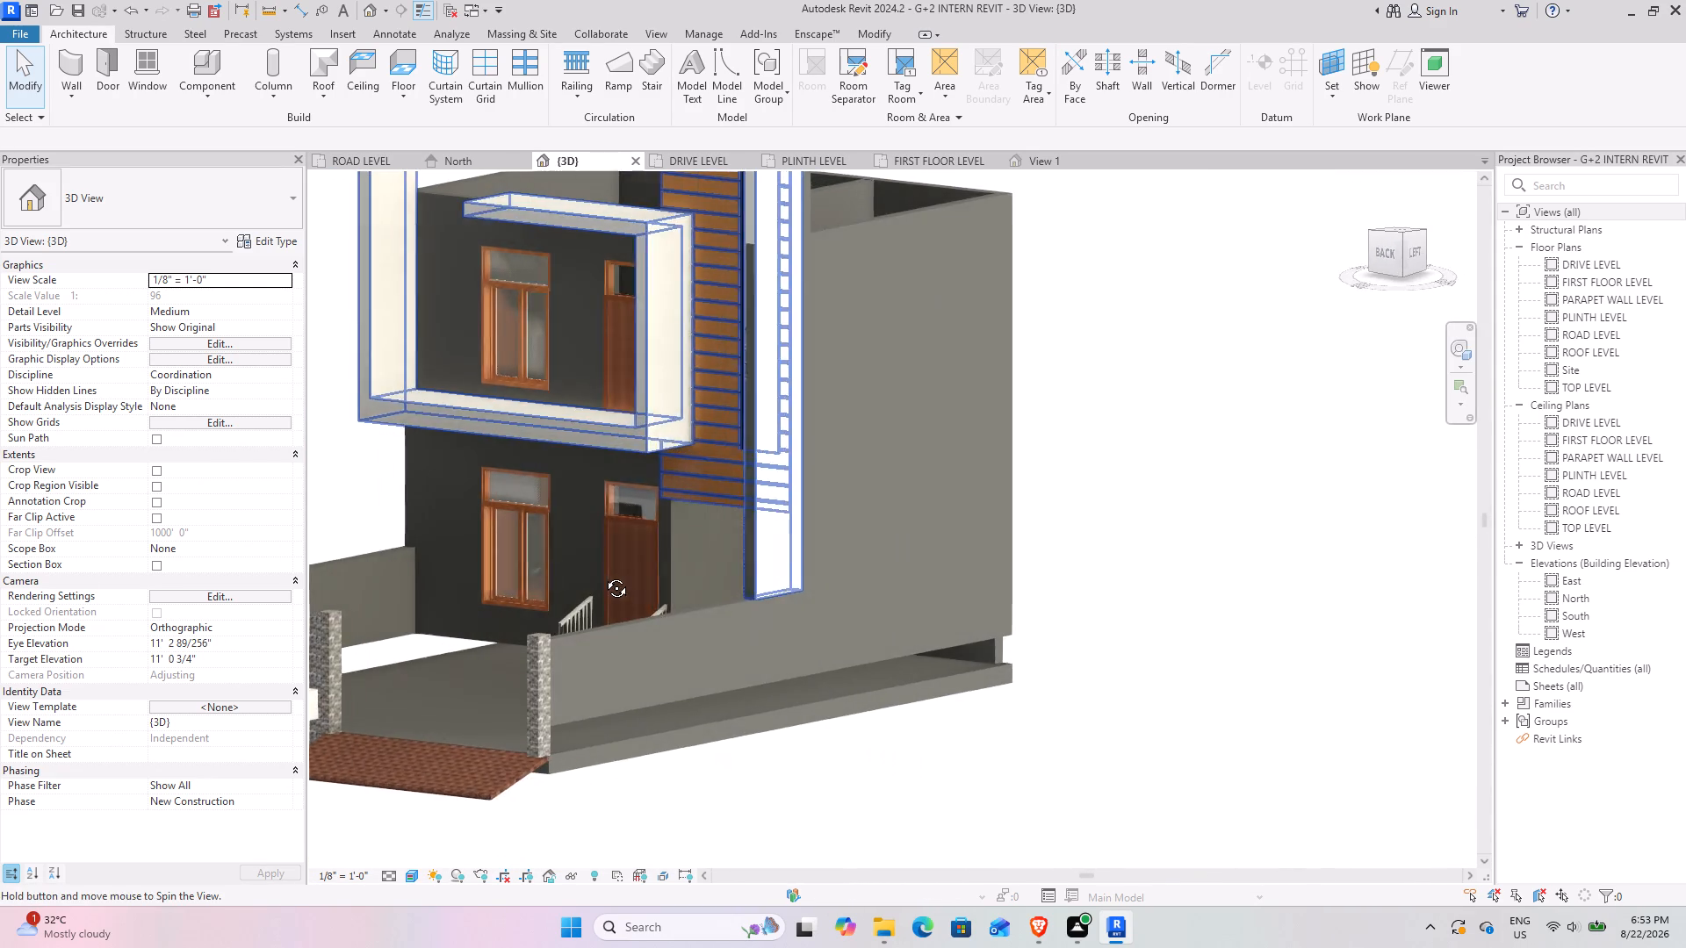
{"action": "middle_click_drag", "start_coordinate": [603, 575], "coordinate": [599, 577], "text": "shift"}
{"action": "middle_click_drag", "start_coordinate": [616, 559], "coordinate": [597, 527], "text": "shift"}
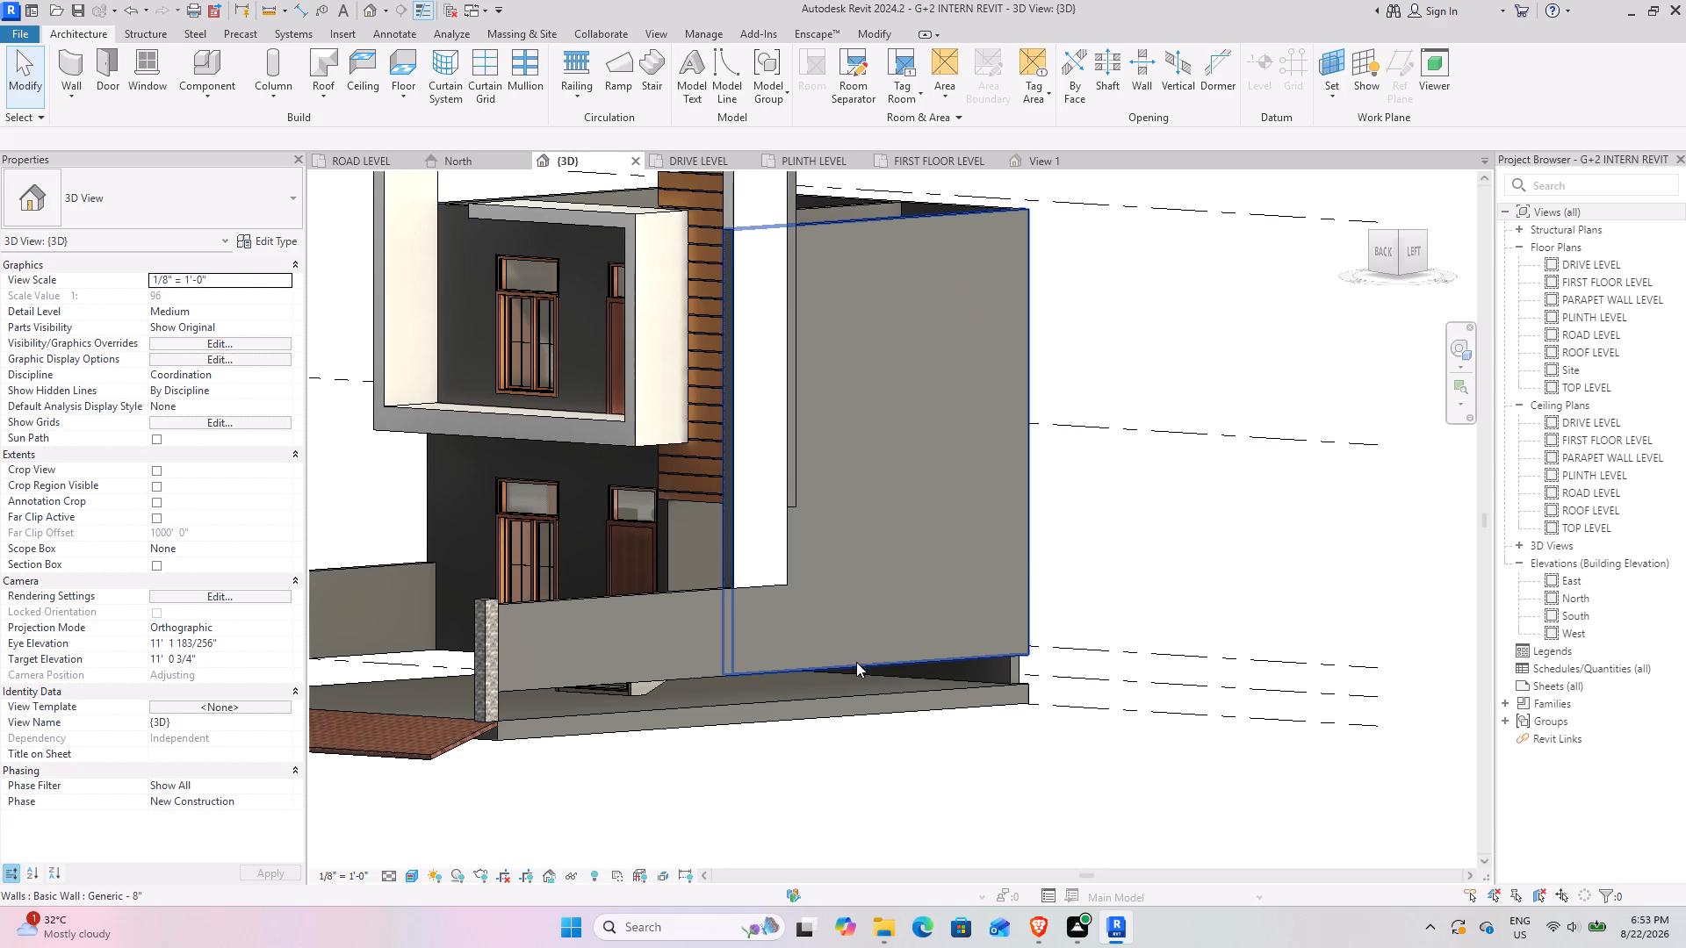
Set the base constraint of the long Generic - 8" side wall to DRIVE LEVEL.
{"action": "left_click", "coordinate": [856, 666]}
{"action": "middle_click_drag", "start_coordinate": [430, 370], "coordinate": [602, 468]}
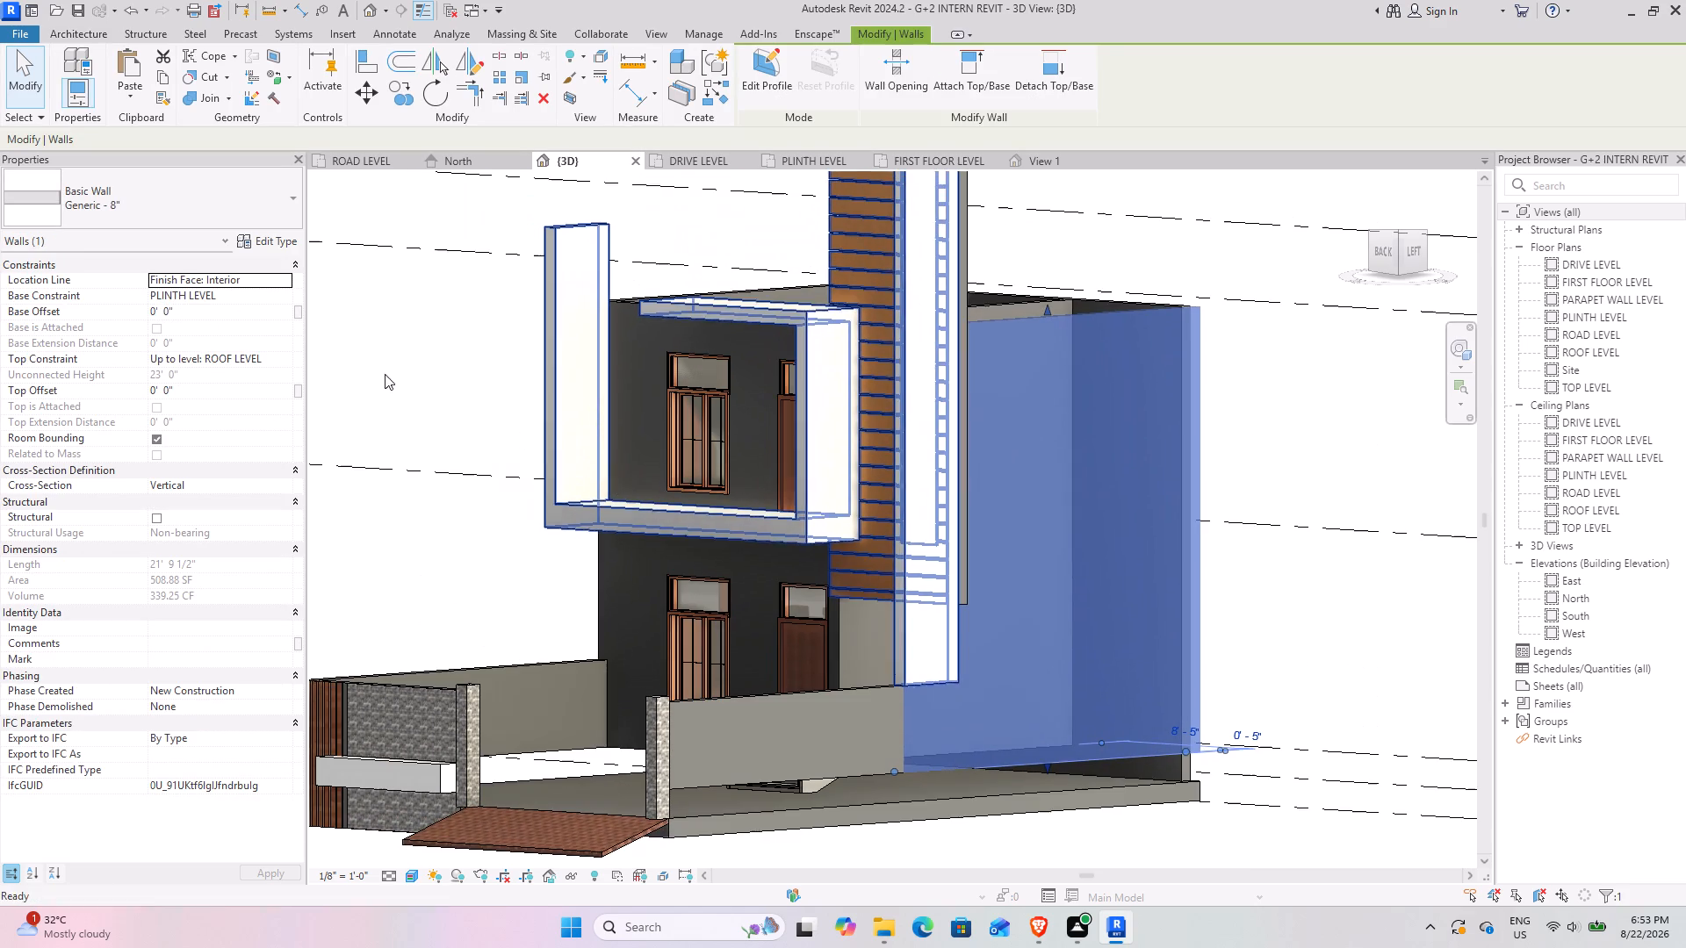
{"action": "left_click", "coordinate": [283, 297]}
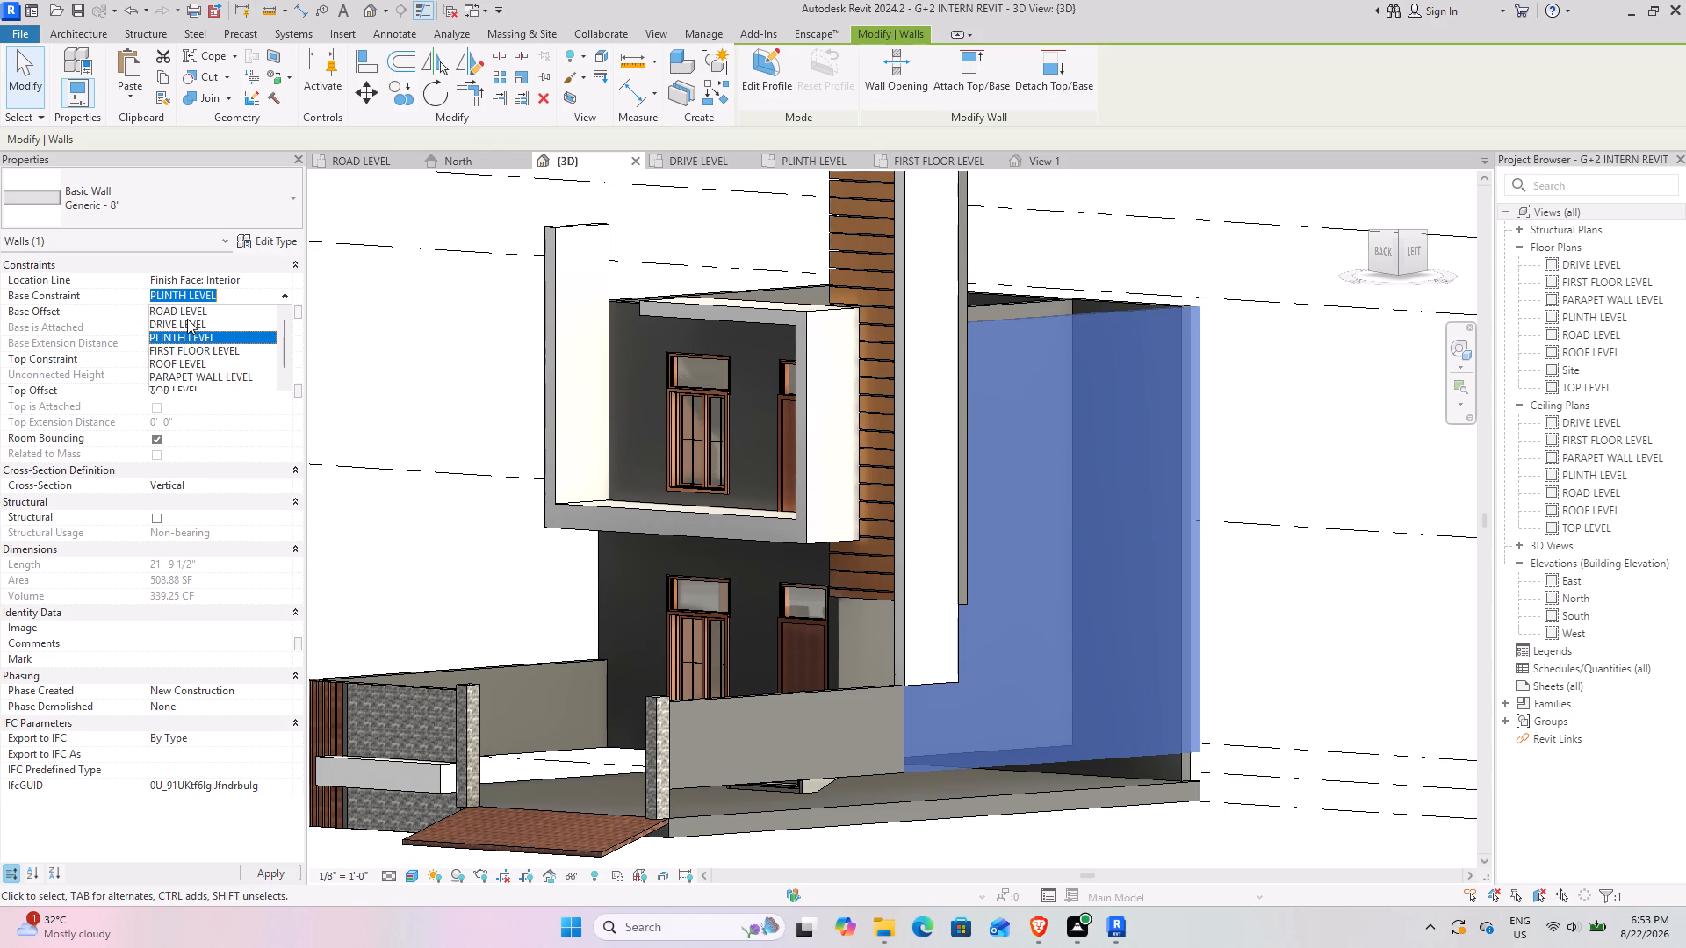
{"action": "left_click", "coordinate": [187, 319]}
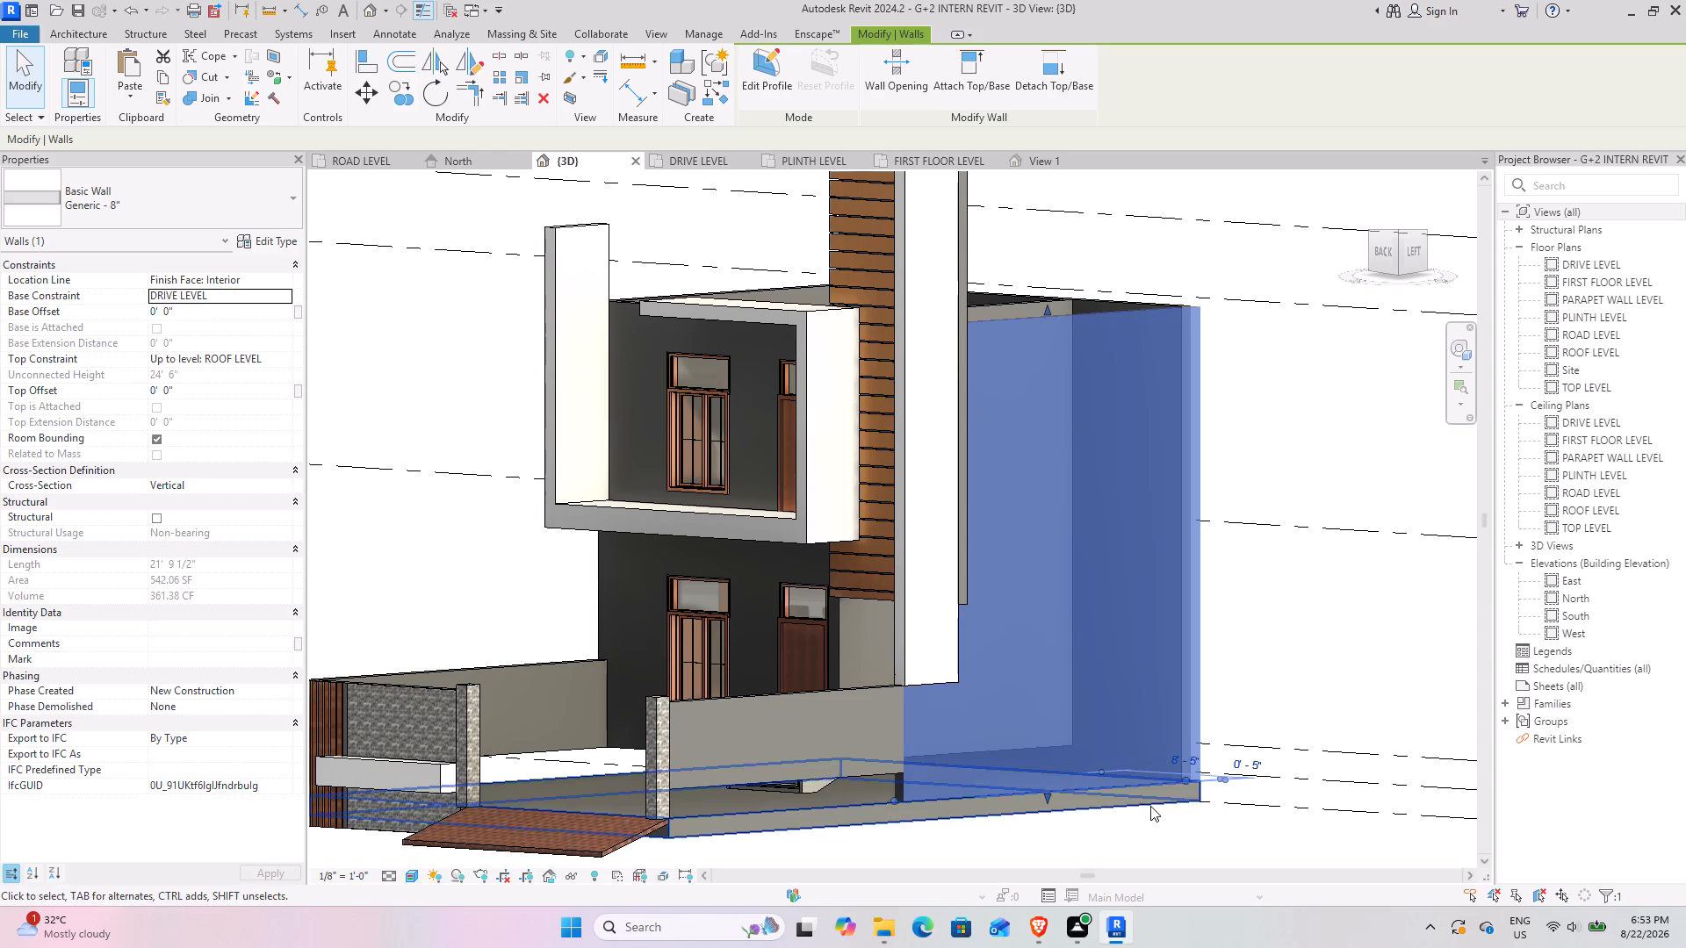
{"action": "left_click", "coordinate": [1152, 835]}
Inspect the front facade, entrance steps and base of the house from below and straight on in 3D.
{"action": "middle_click_drag", "start_coordinate": [590, 606], "coordinate": [746, 451], "text": "shift"}
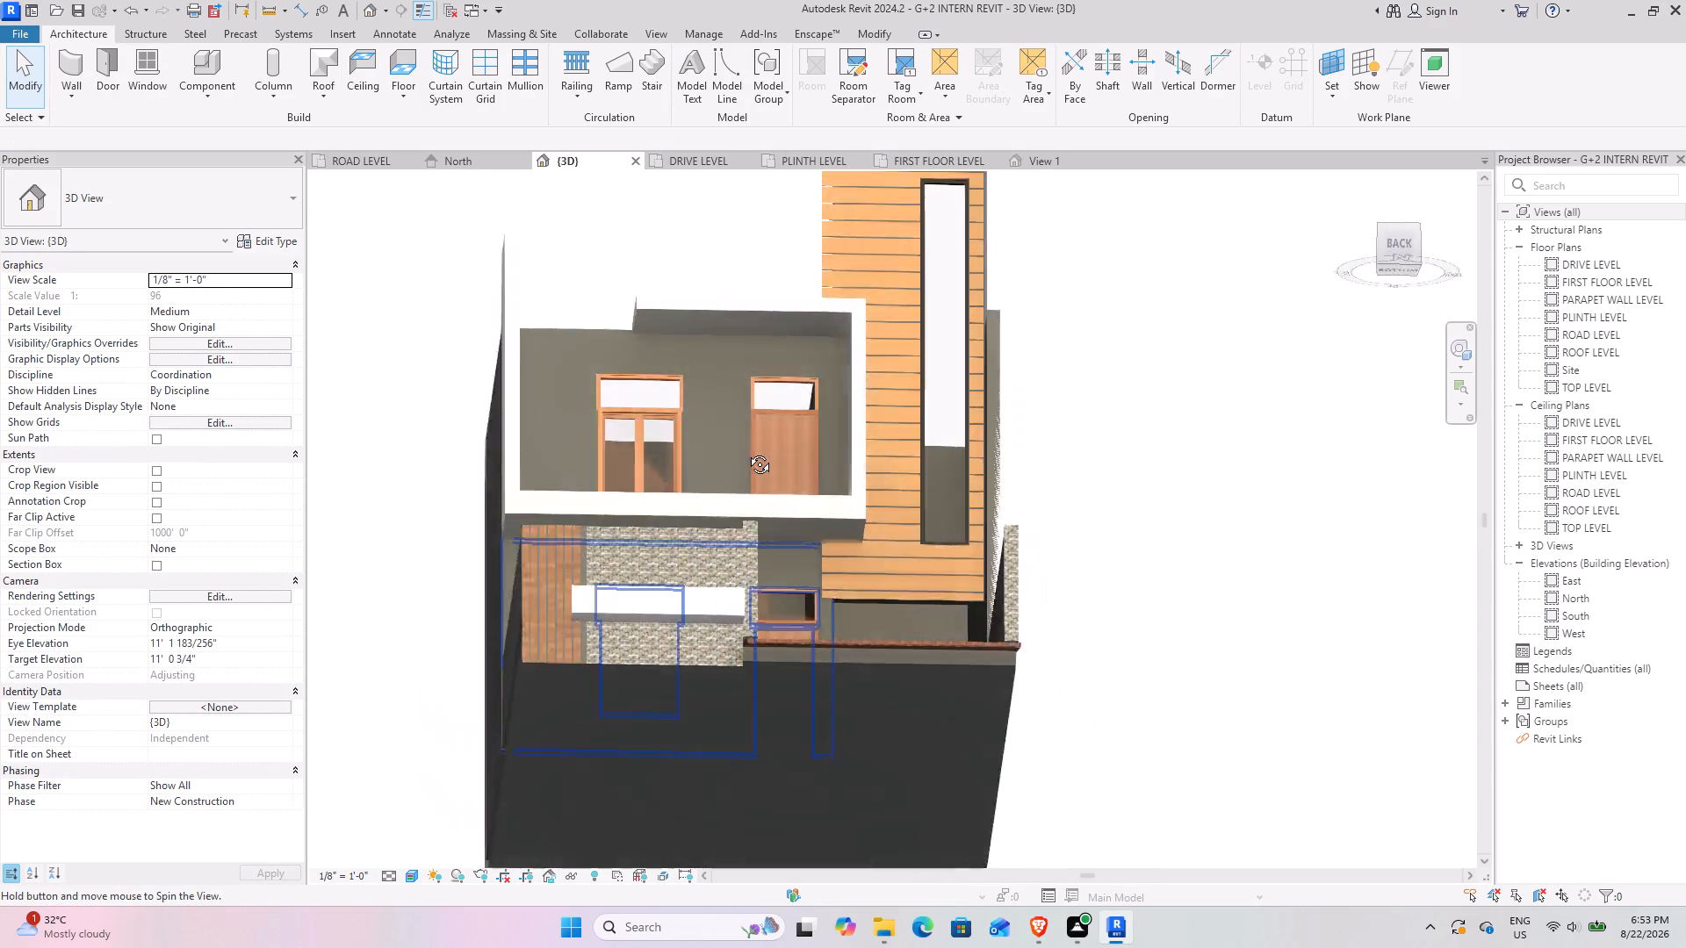
{"action": "middle_click_drag", "start_coordinate": [746, 451], "coordinate": [702, 611], "text": "shift"}
{"action": "middle_click_drag", "start_coordinate": [698, 605], "coordinate": [781, 466], "text": "shift"}
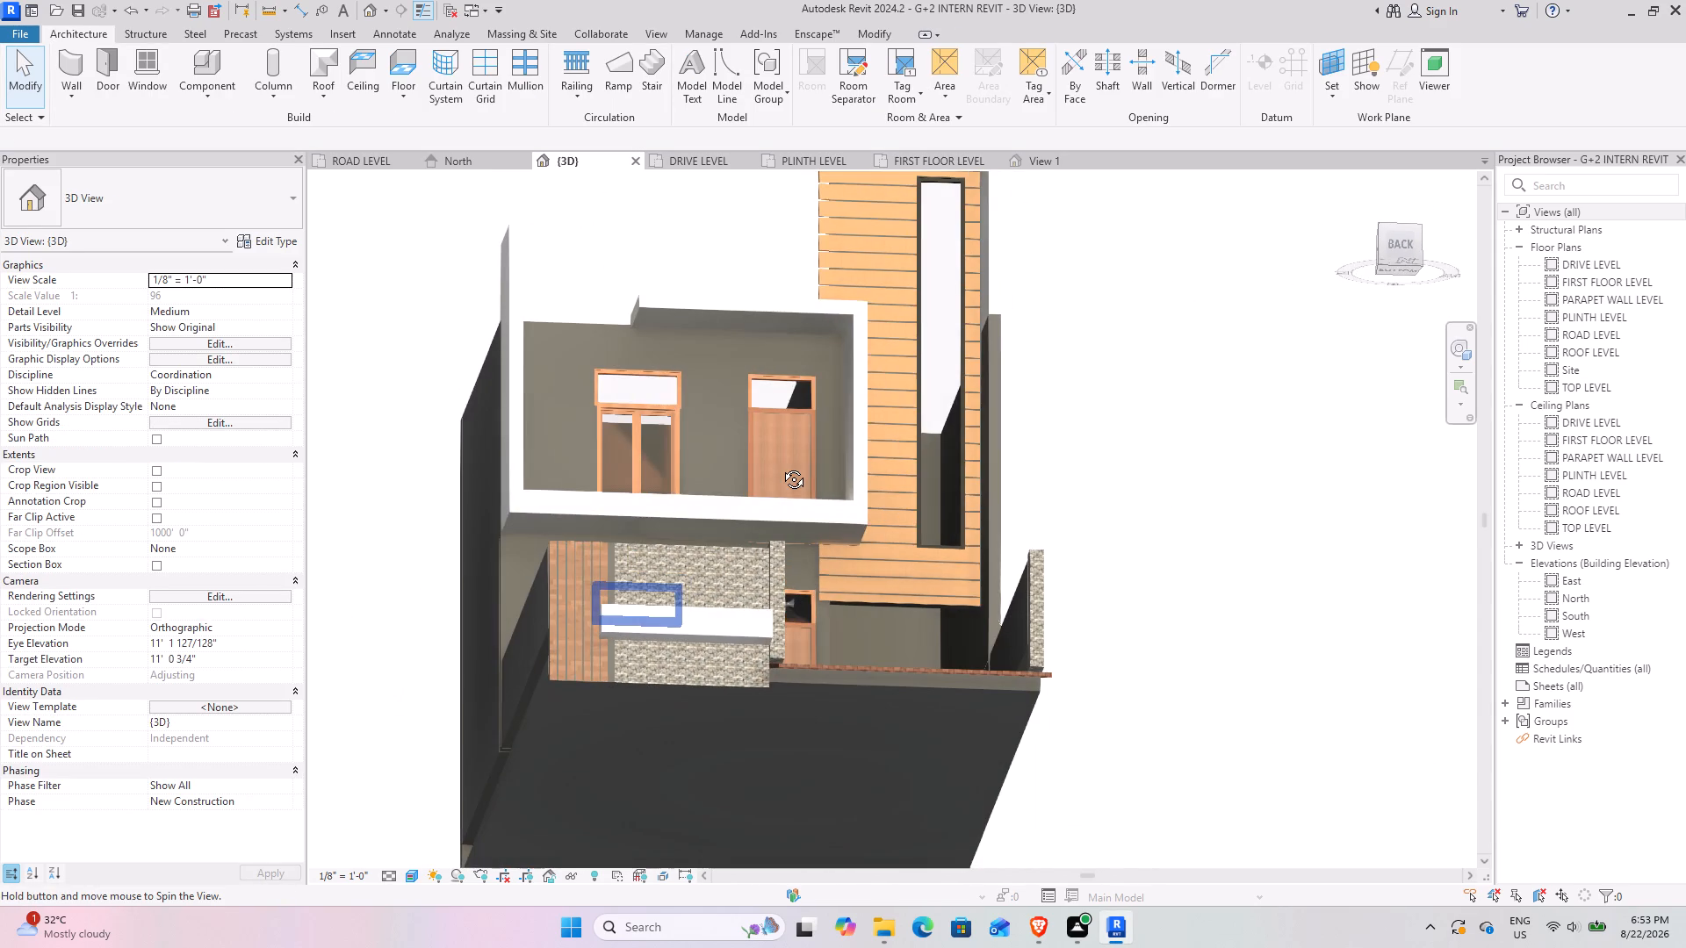
{"action": "middle_click_drag", "start_coordinate": [781, 466], "coordinate": [742, 399], "text": "shift"}
{"action": "middle_click_drag", "start_coordinate": [742, 399], "coordinate": [745, 628], "text": "shift"}
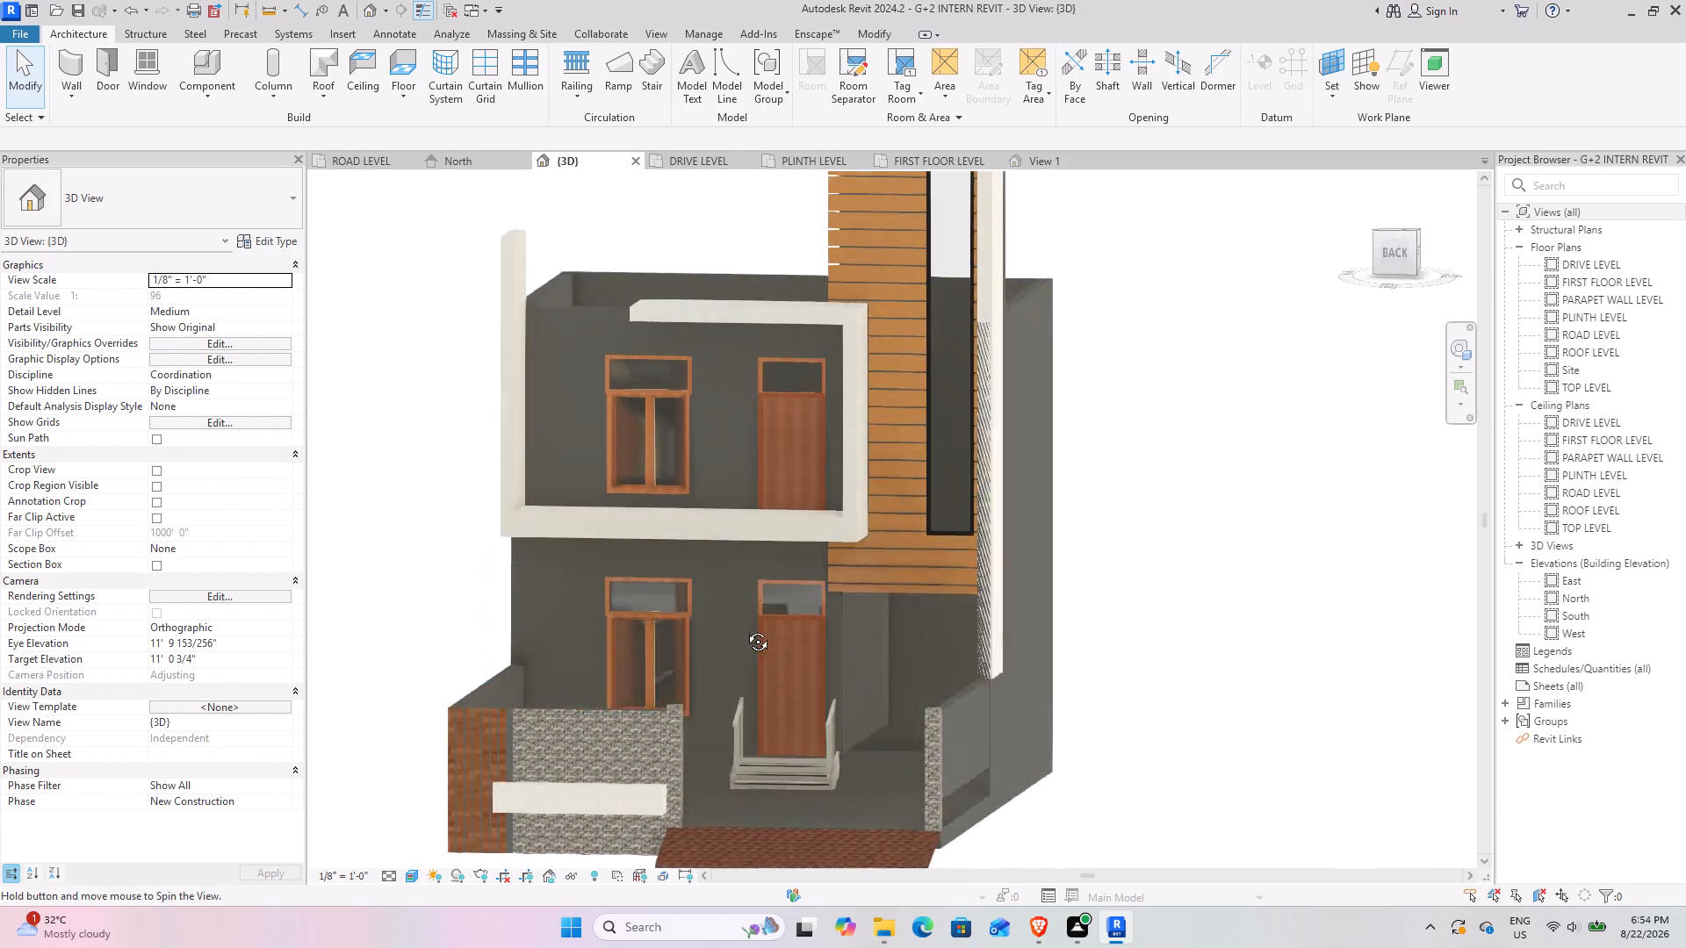
{"action": "middle_click_drag", "start_coordinate": [745, 628], "coordinate": [753, 506], "text": "shift"}
{"action": "scroll", "coordinate": [753, 506], "scroll_direction": "down", "scroll_amount": 3}
{"action": "middle_click_drag", "start_coordinate": [753, 505], "coordinate": [768, 597], "text": "shift"}
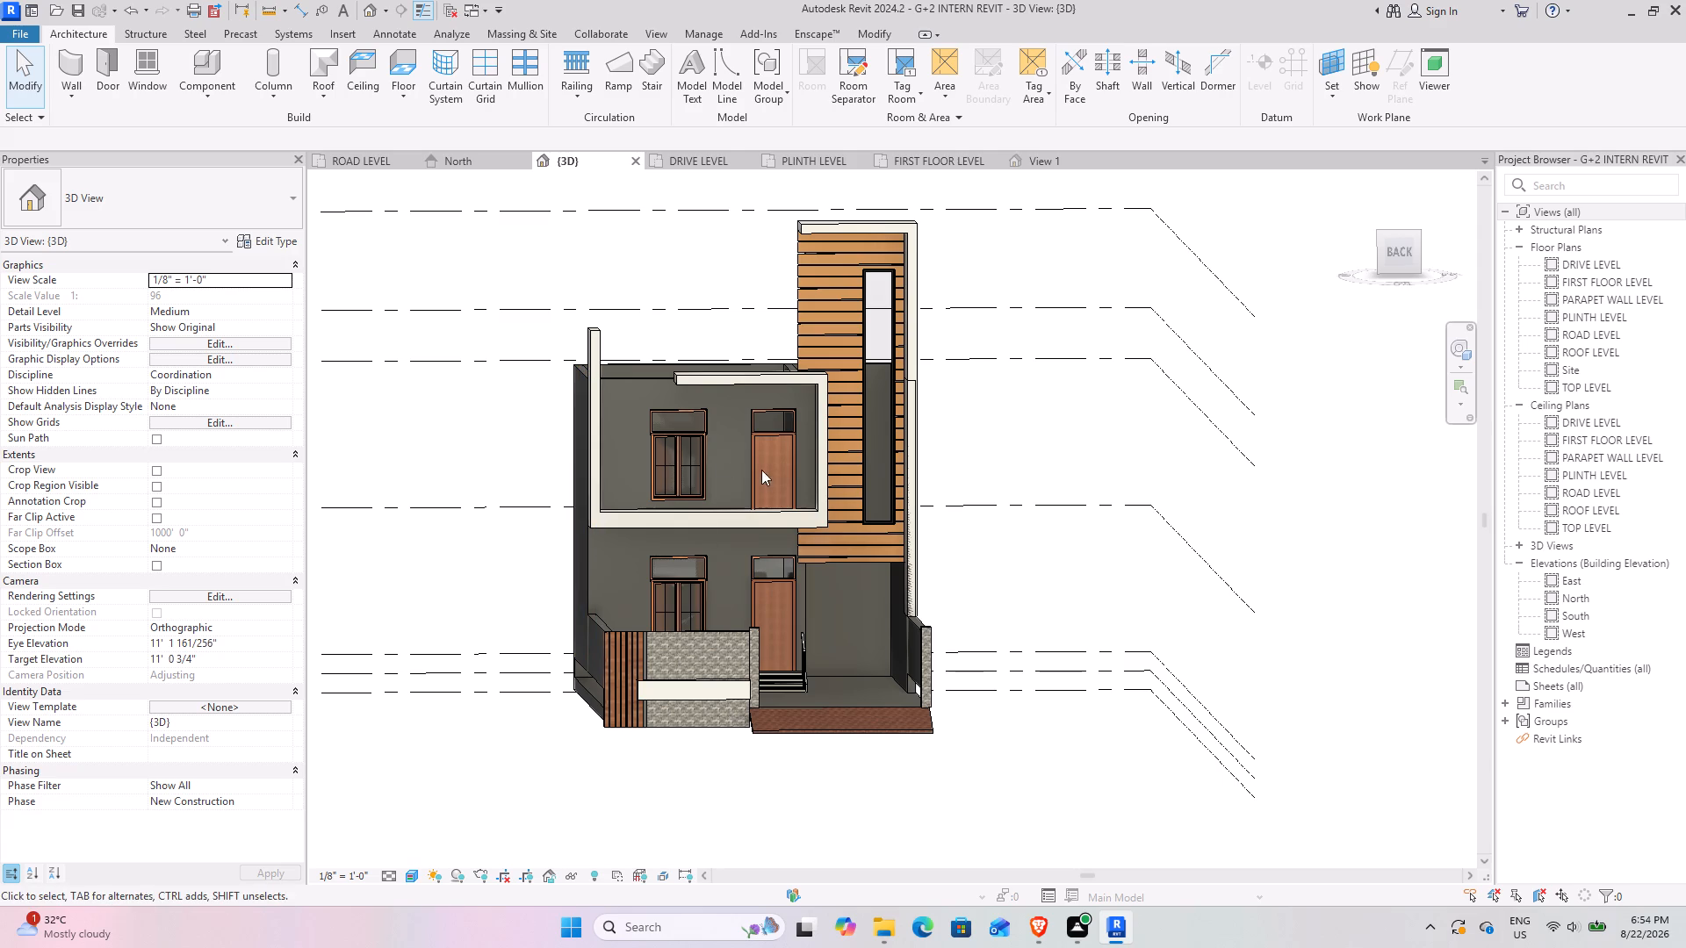
{"action": "scroll", "coordinate": [723, 479], "scroll_direction": "up", "scroll_amount": 6}
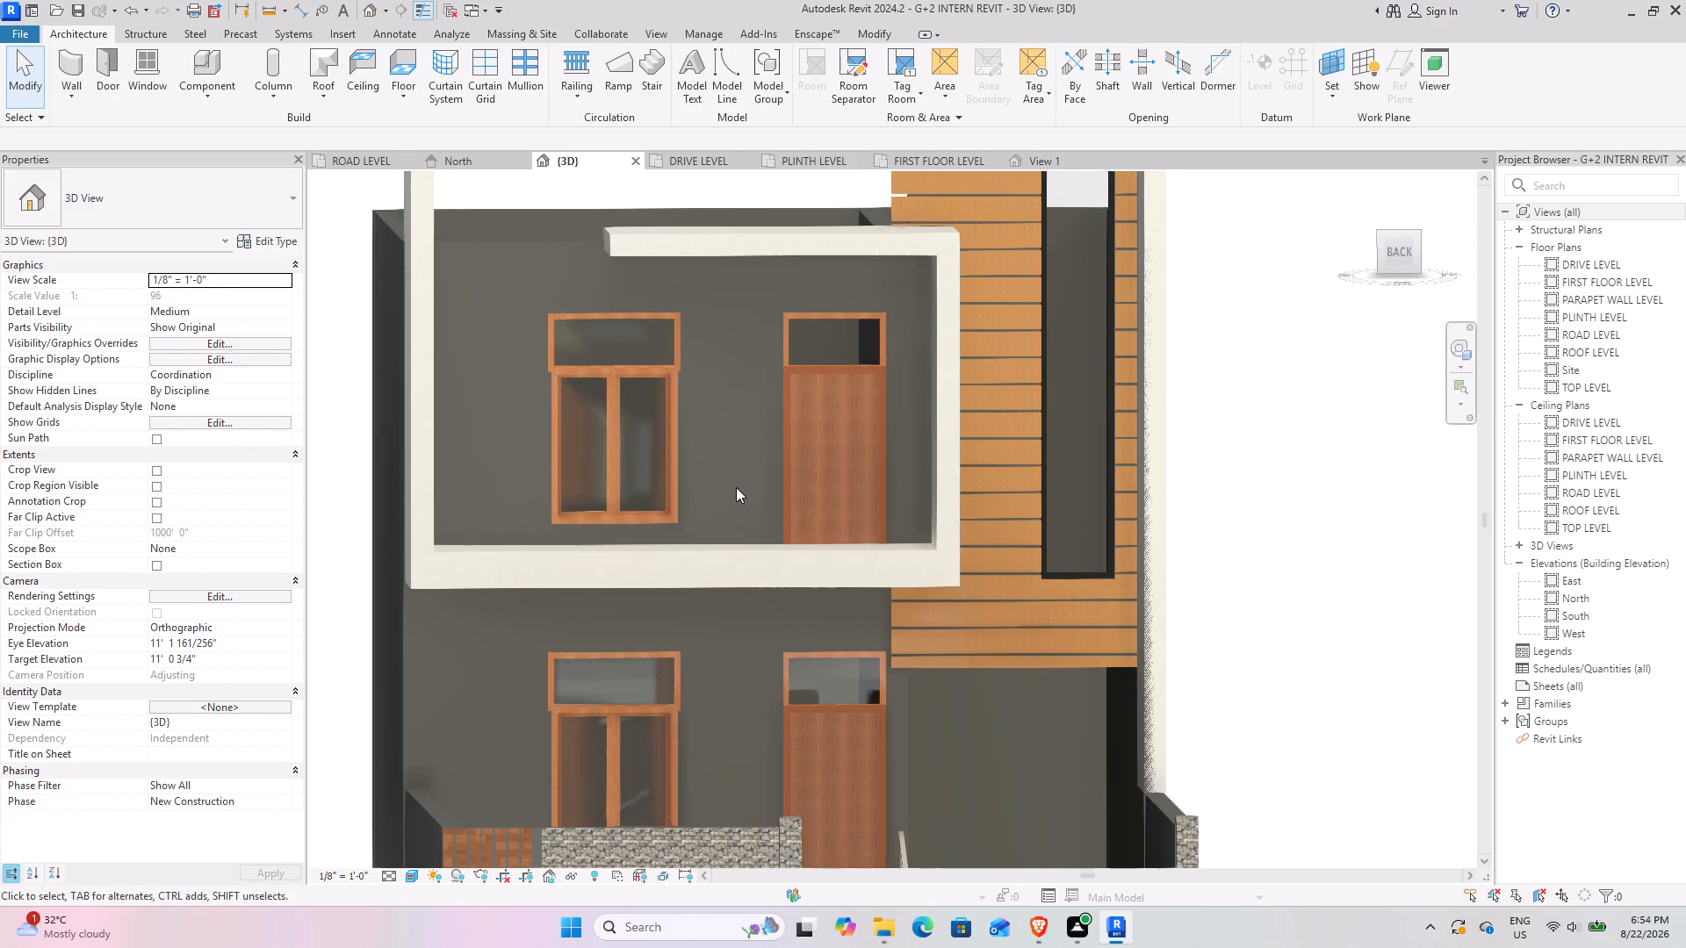
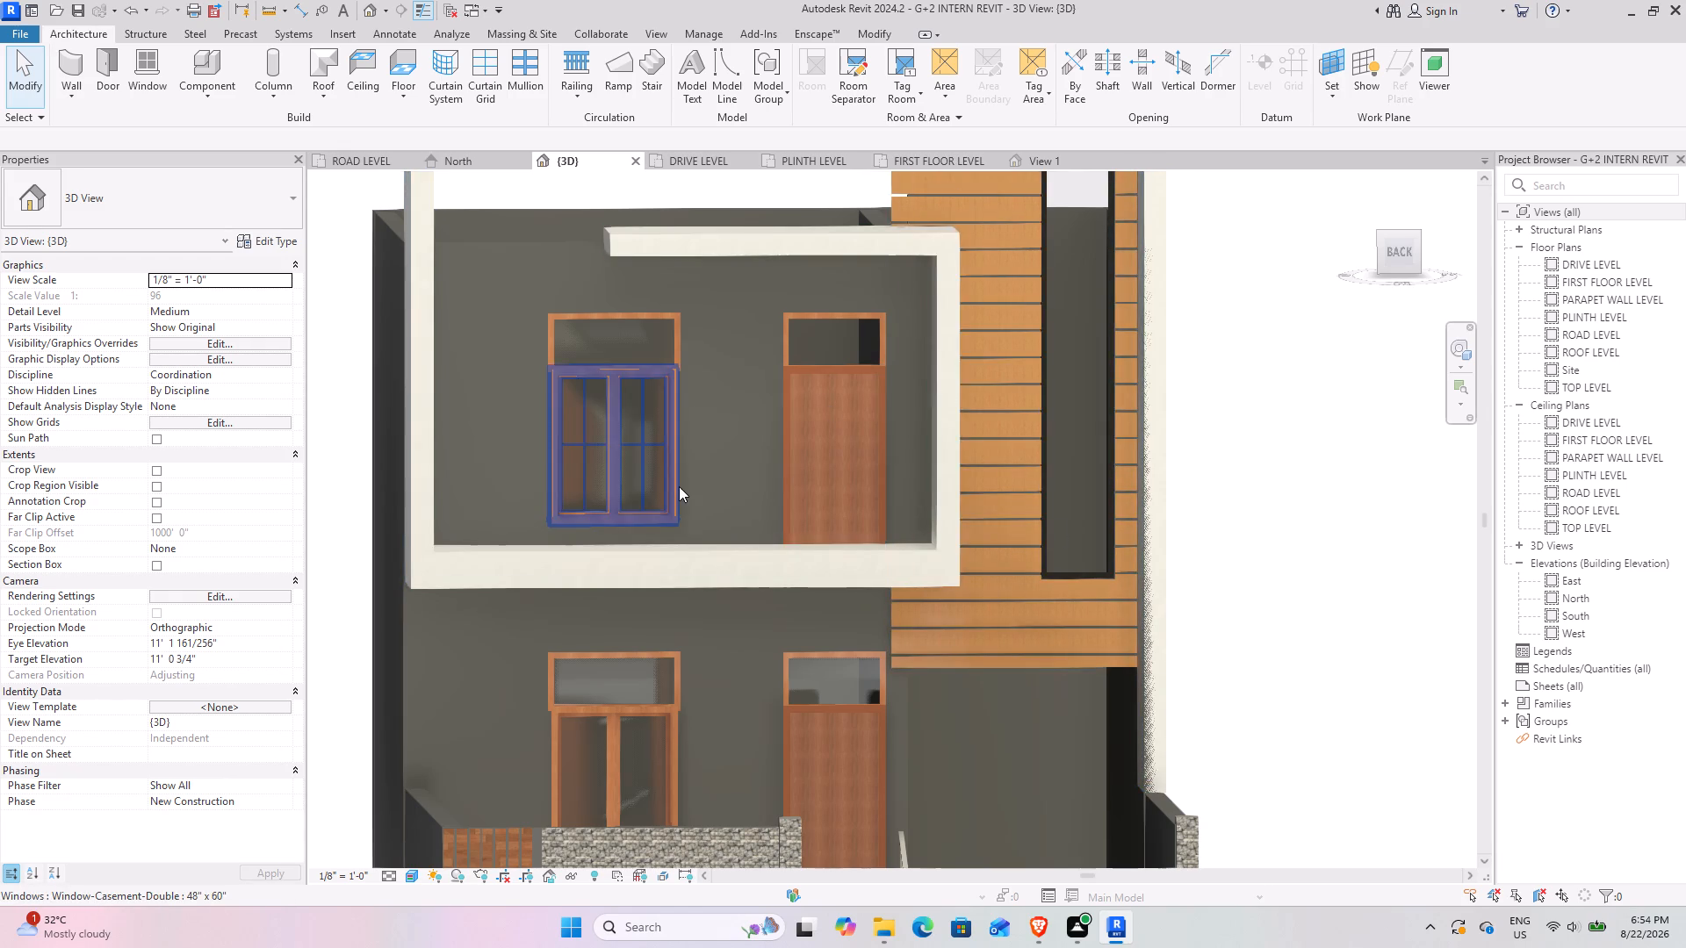
Examine the front balcony area around the door and window in the FIRST FLOOR LEVEL plan.
{"action": "scroll", "coordinate": [679, 486], "scroll_direction": "down", "scroll_amount": 2}
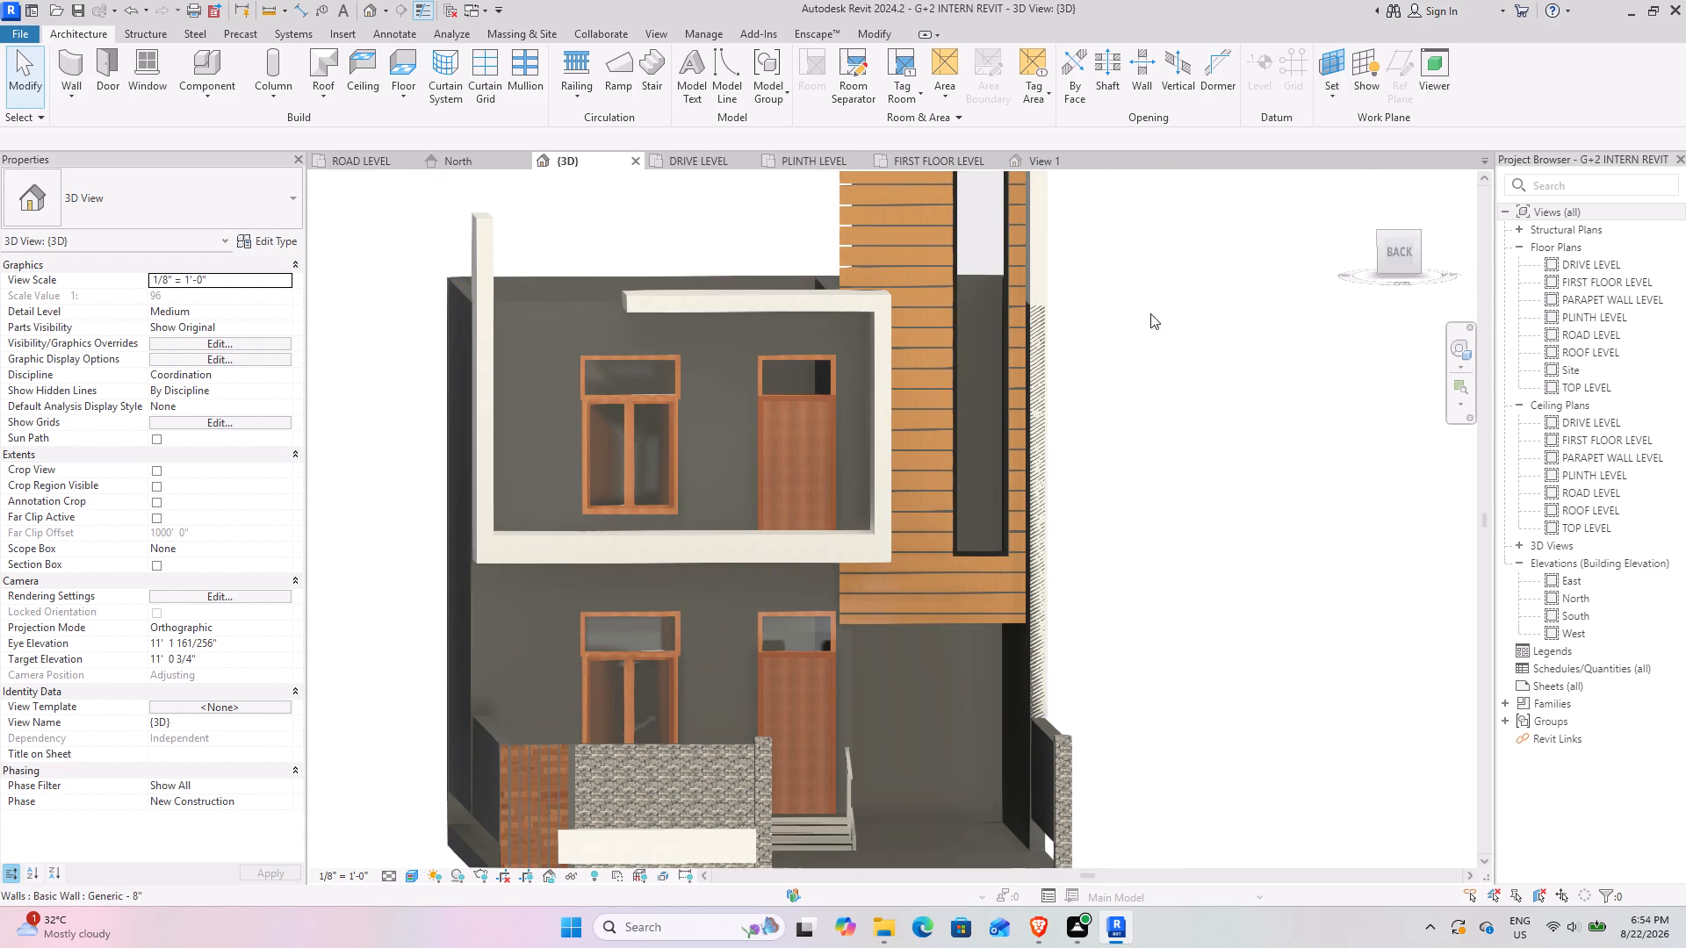
{"action": "left_click", "coordinate": [913, 154]}
{"action": "scroll", "coordinate": [968, 411], "scroll_direction": "down", "scroll_amount": 6}
{"action": "middle_click_drag", "start_coordinate": [1254, 454], "coordinate": [1251, 454]}
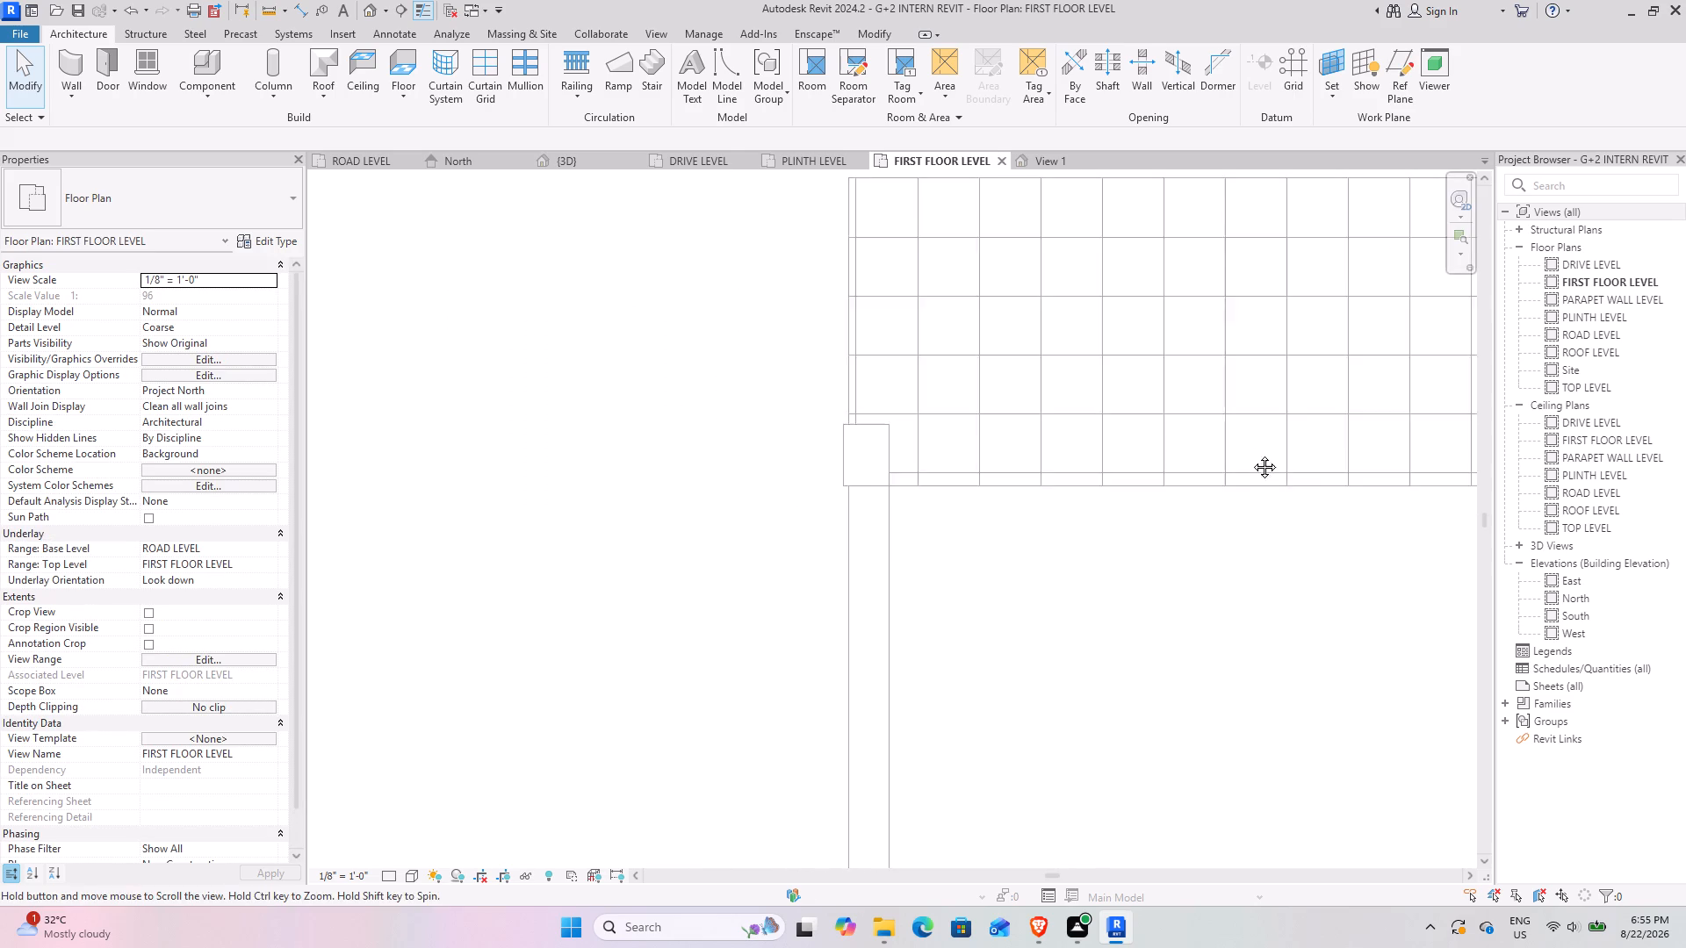
{"action": "middle_click_drag", "start_coordinate": [1251, 454], "coordinate": [793, 483]}
{"action": "scroll", "coordinate": [788, 482], "scroll_direction": "down", "scroll_amount": 8}
{"action": "middle_click_drag", "start_coordinate": [996, 645], "coordinate": [854, 379]}
{"action": "scroll", "coordinate": [864, 395], "scroll_direction": "up", "scroll_amount": 1}
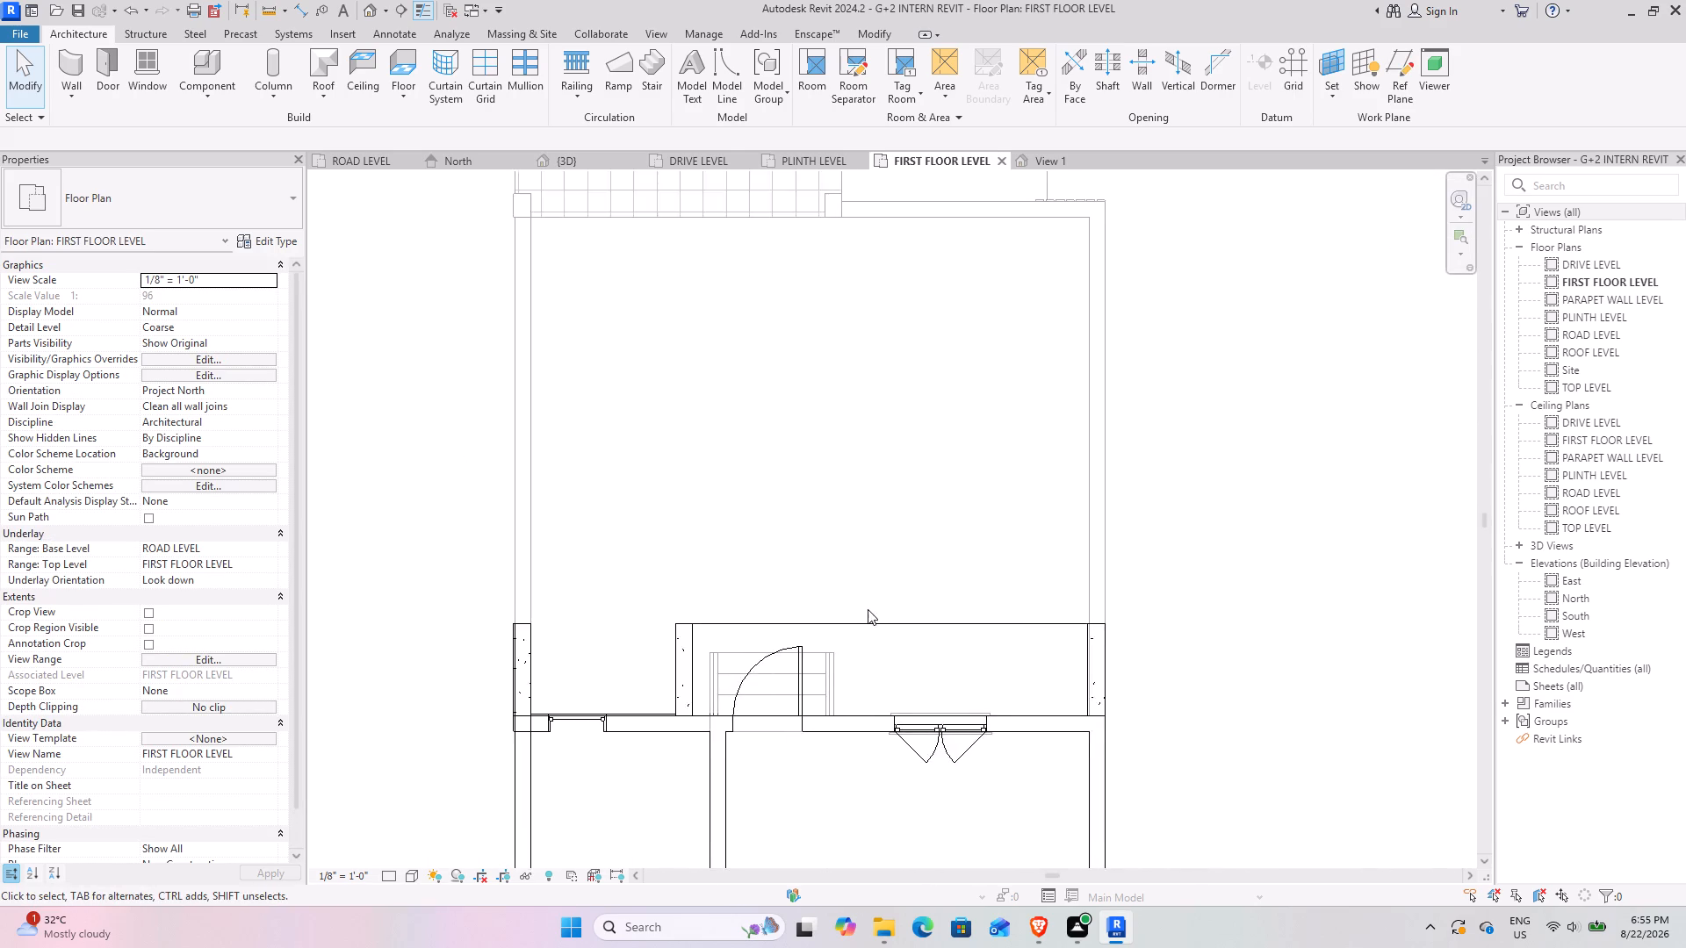
{"action": "middle_click_drag", "start_coordinate": [865, 609], "coordinate": [832, 370]}
{"action": "scroll", "coordinate": [744, 493], "scroll_direction": "up", "scroll_amount": 10}
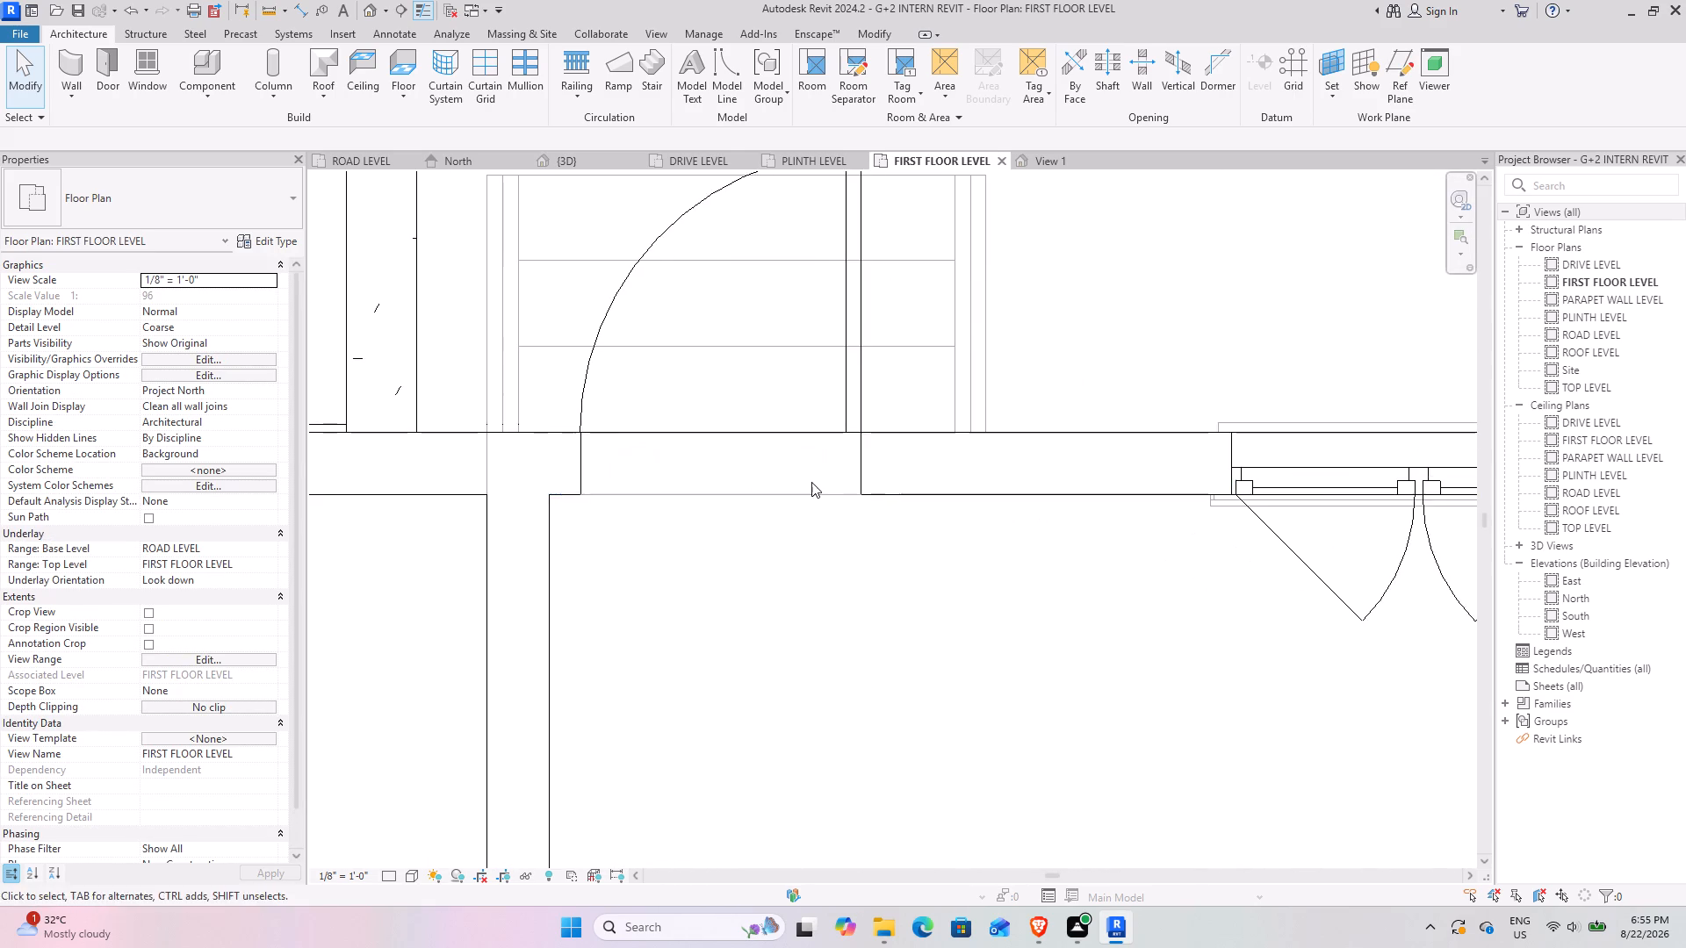
{"action": "scroll", "coordinate": [811, 482], "scroll_direction": "down", "scroll_amount": 3}
{"action": "middle_click_drag", "start_coordinate": [827, 477], "coordinate": [739, 492]}
{"action": "scroll", "coordinate": [595, 490], "scroll_direction": "up", "scroll_amount": 3}
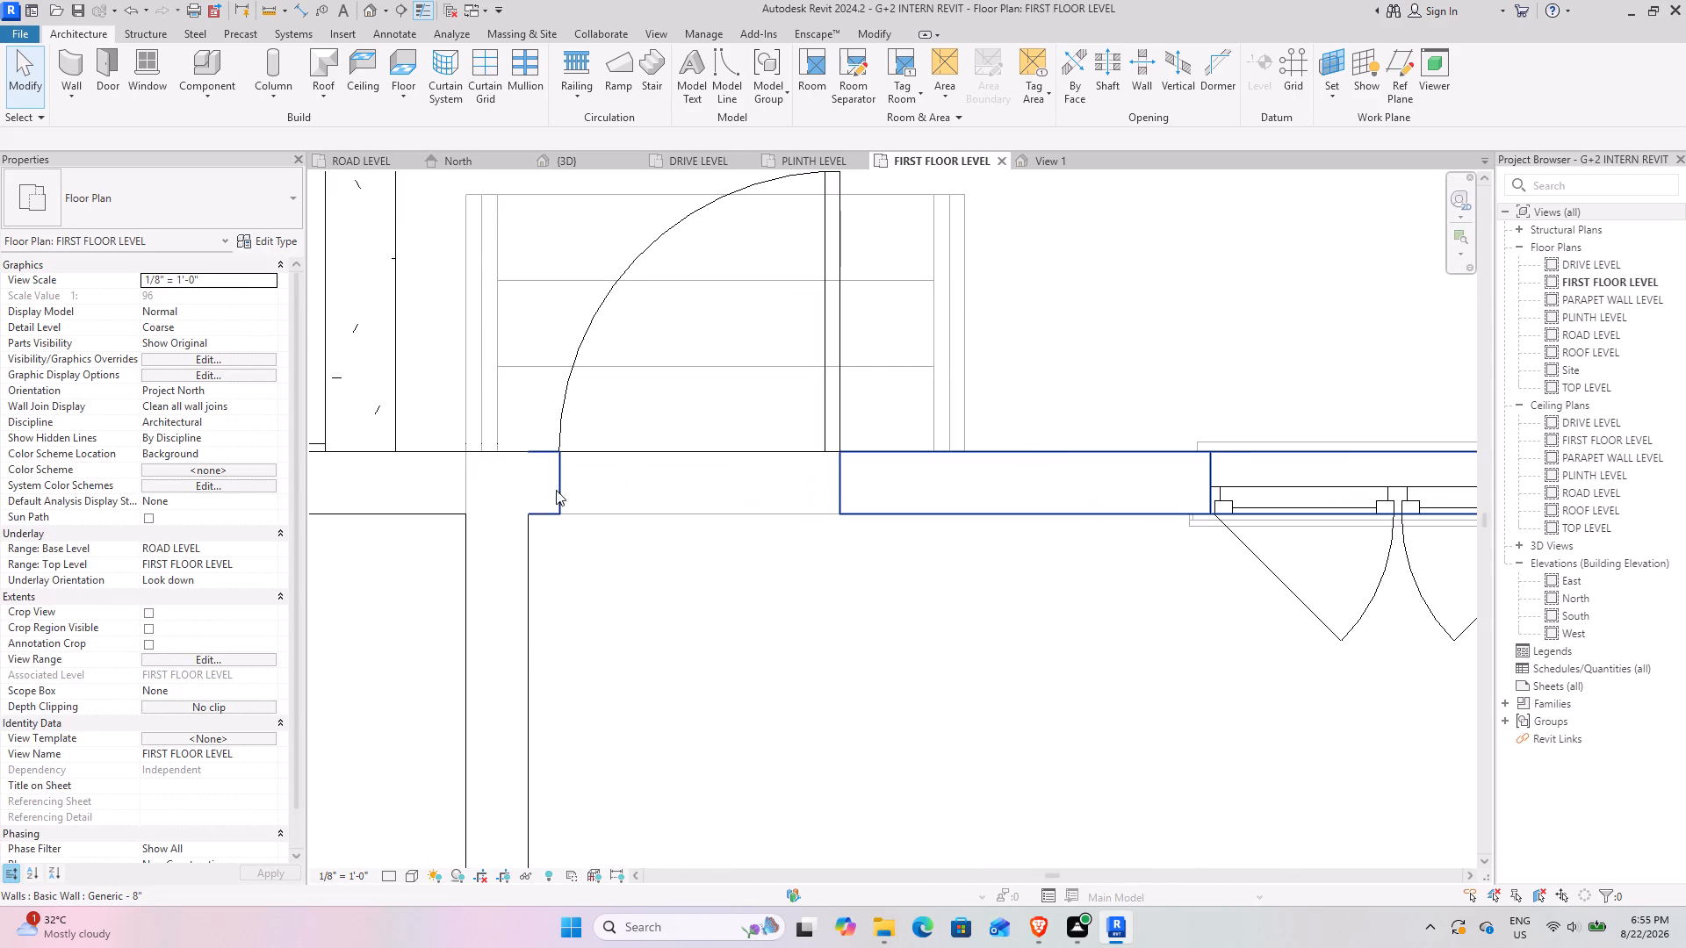
{"action": "scroll", "coordinate": [520, 478], "scroll_direction": "down", "scroll_amount": 3}
{"action": "scroll", "coordinate": [659, 426], "scroll_direction": "down", "scroll_amount": 4}
{"action": "scroll", "coordinate": [509, 383], "scroll_direction": "down", "scroll_amount": 4}
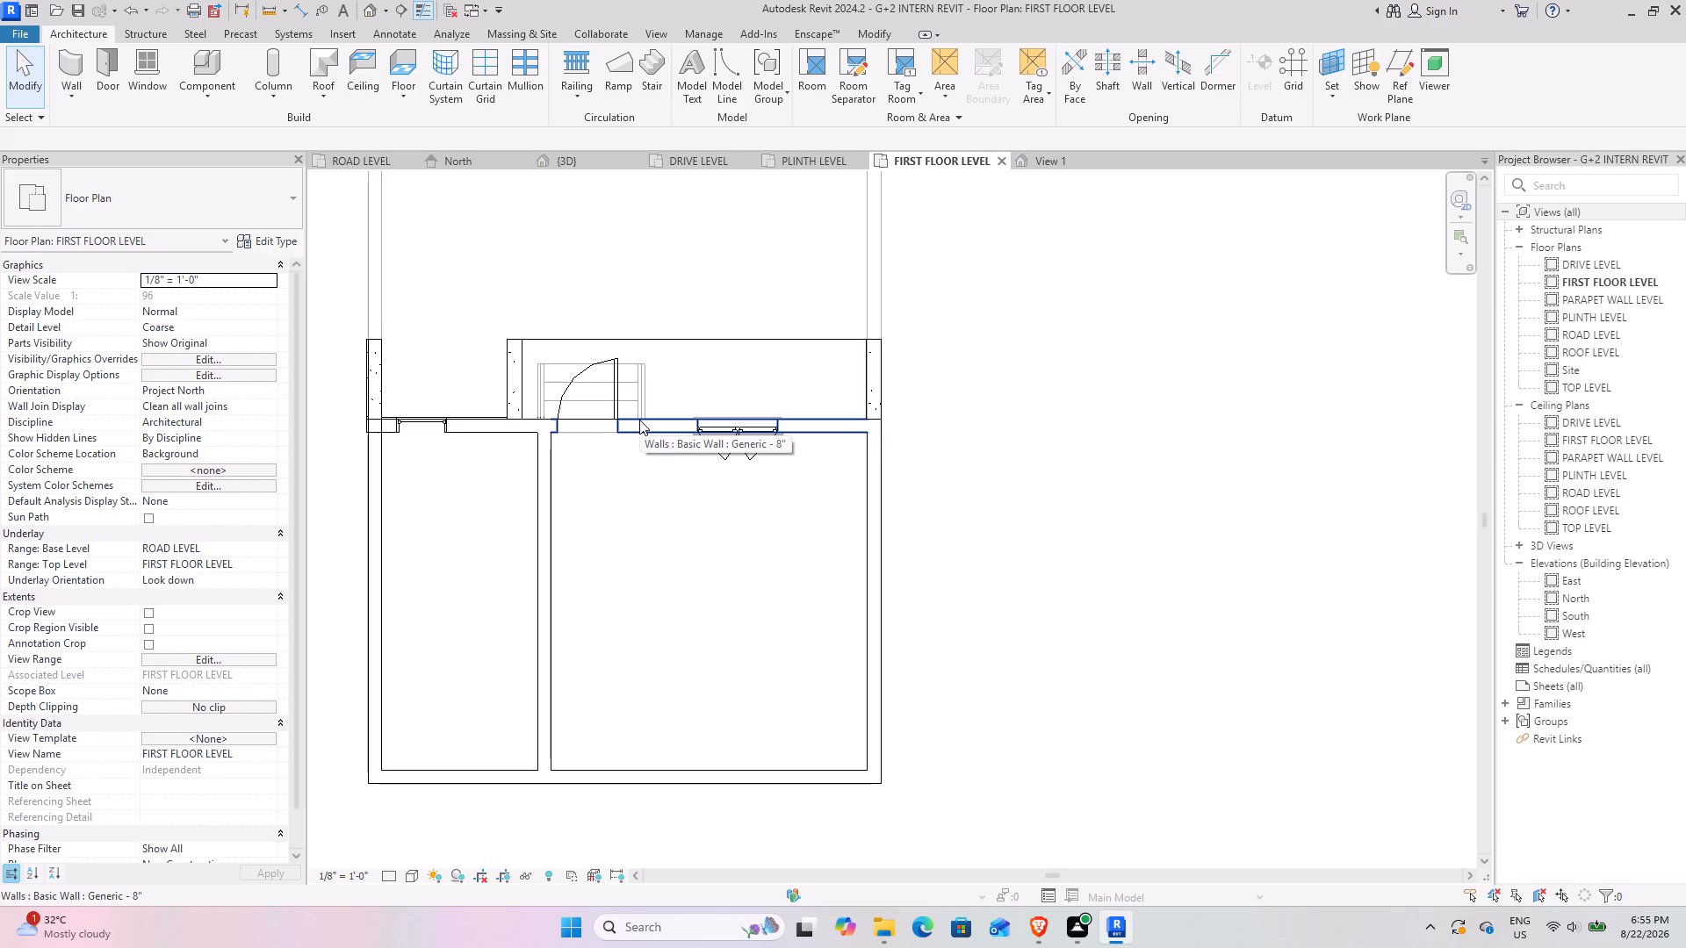
{"action": "middle_click_drag", "start_coordinate": [612, 320], "coordinate": [627, 391]}
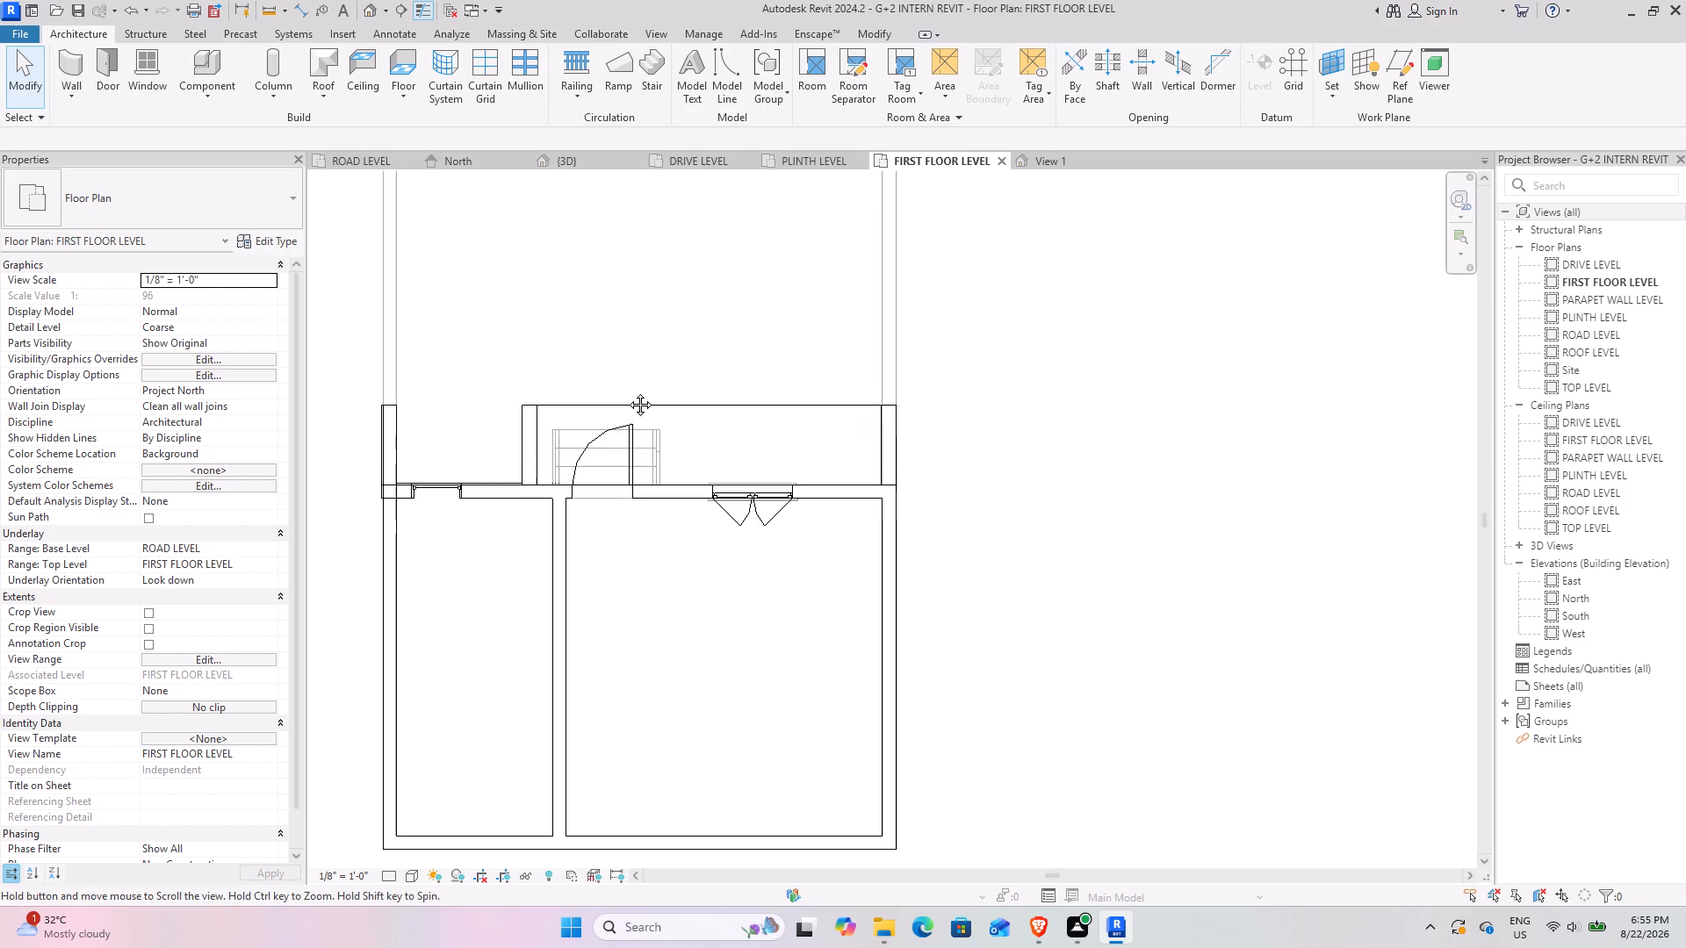
{"action": "middle_click_drag", "start_coordinate": [627, 391], "coordinate": [626, 413]}
{"action": "scroll", "coordinate": [624, 425], "scroll_direction": "up", "scroll_amount": 5}
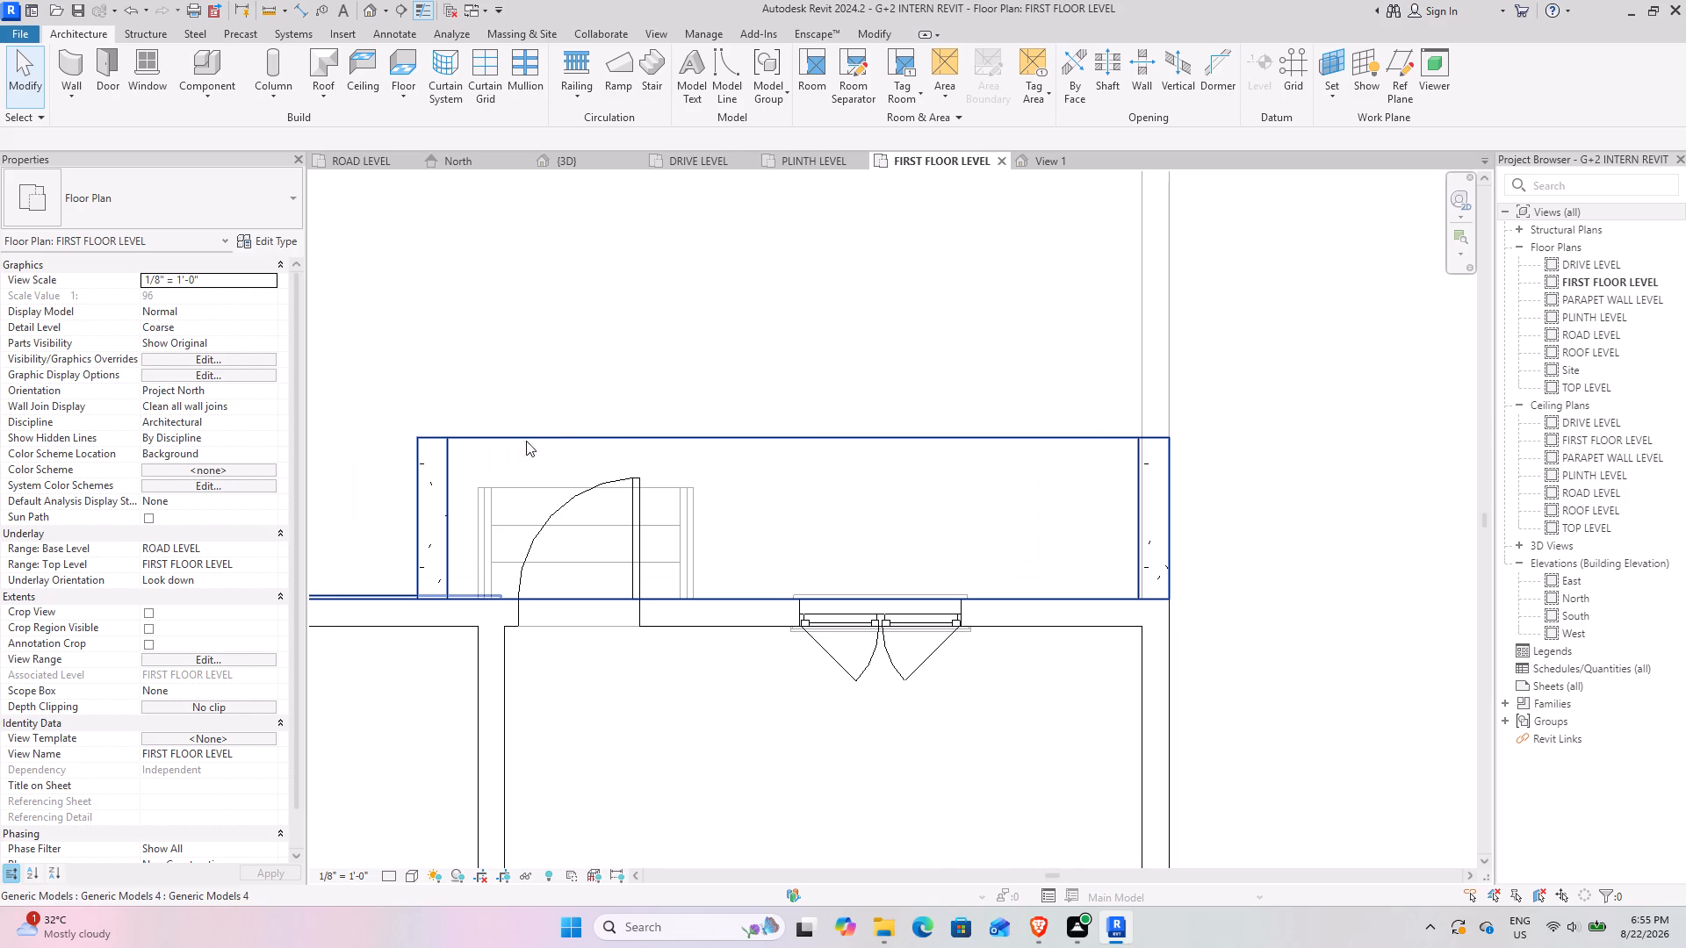
{"action": "scroll", "coordinate": [469, 445], "scroll_direction": "up", "scroll_amount": 3}
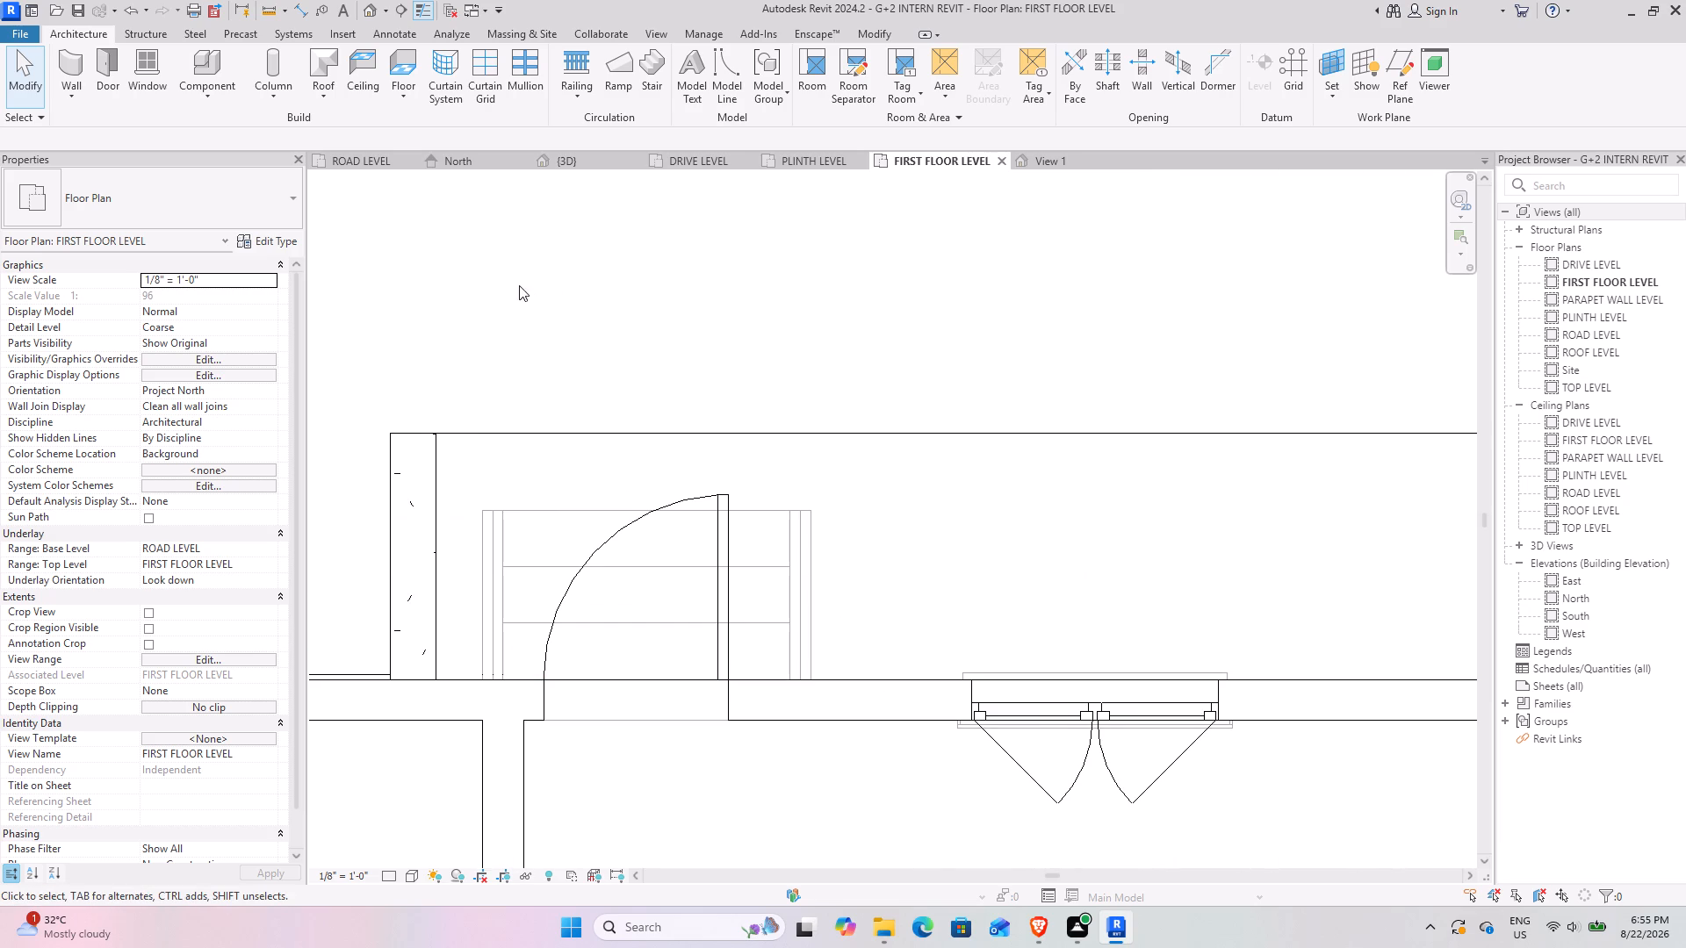
Start a wall of type Interior - 4 7/8" Partition (1-hr) with its location line at Finish Face: Exterior.
{"action": "left_click", "coordinate": [56, 60]}
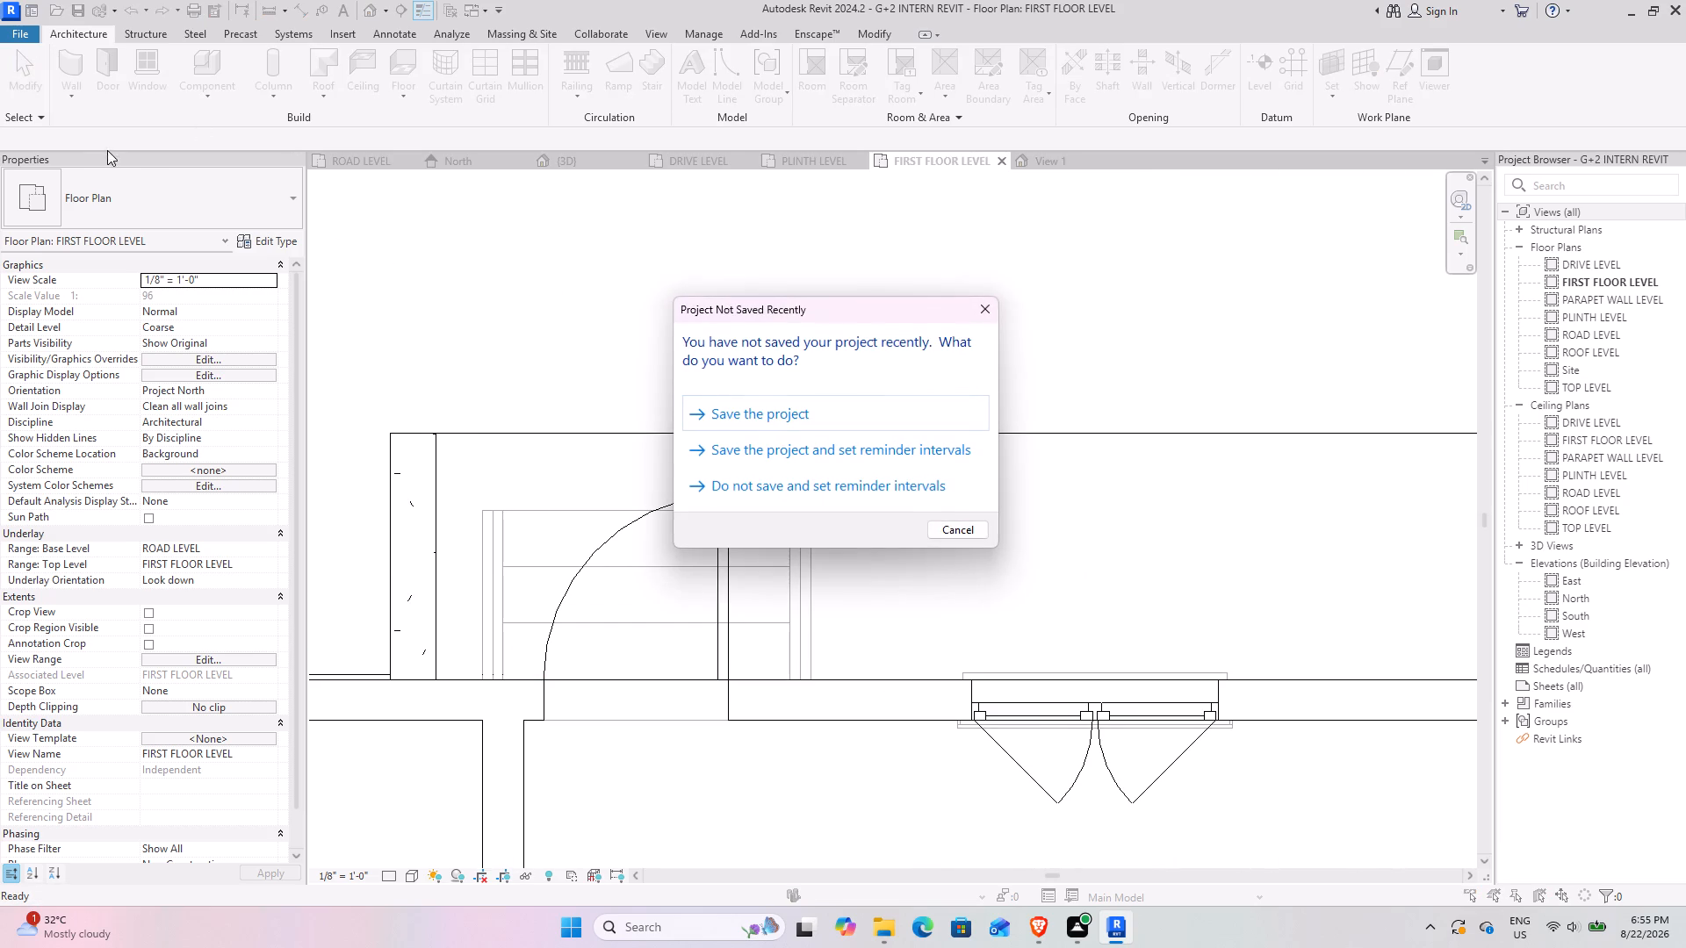
{"action": "left_click", "coordinate": [960, 536]}
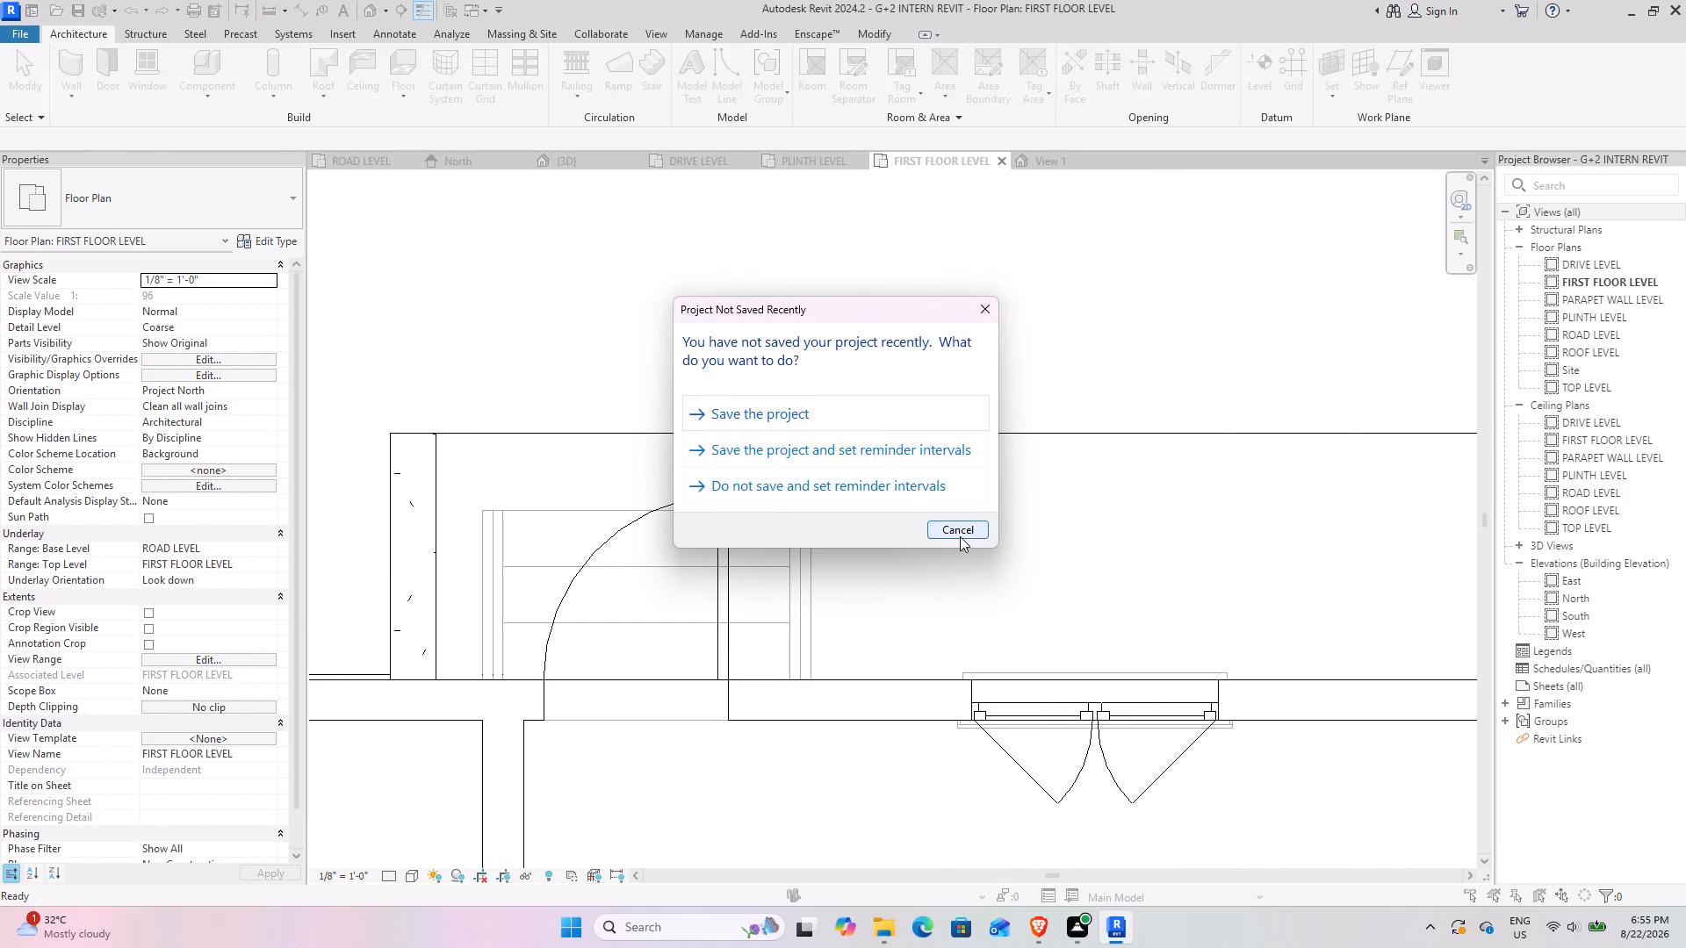
{"action": "left_click", "coordinate": [264, 212]}
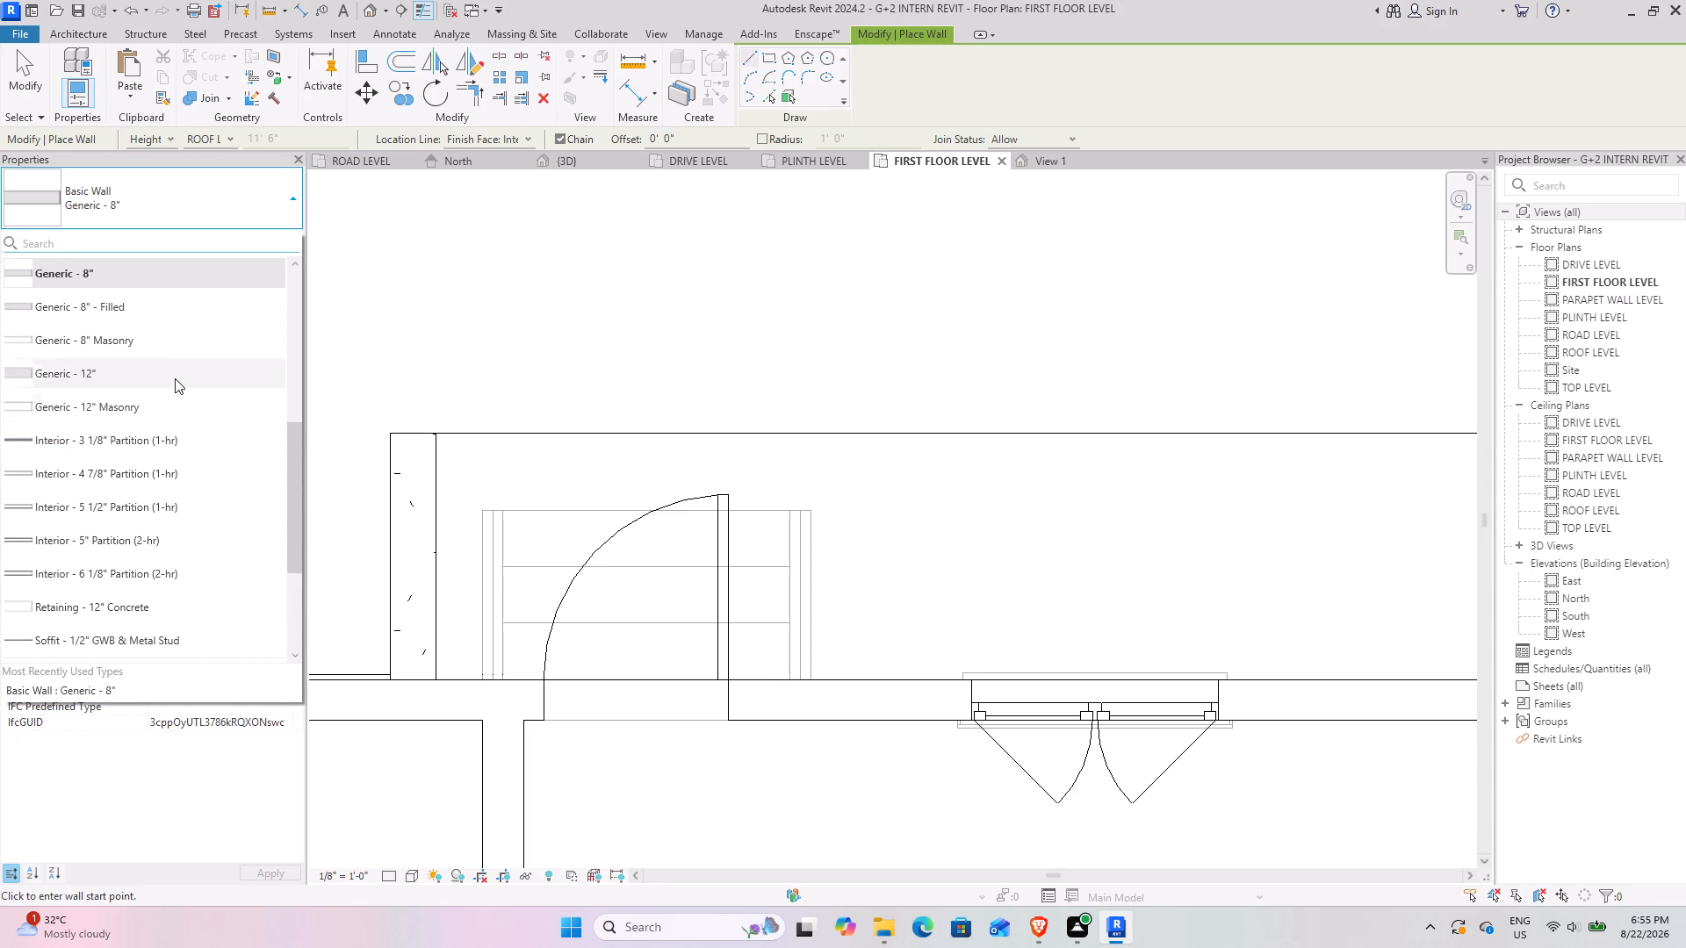
{"action": "scroll", "coordinate": [171, 334], "scroll_direction": "up", "scroll_amount": 3}
{"action": "scroll", "coordinate": [178, 475], "scroll_direction": "down", "scroll_amount": 2}
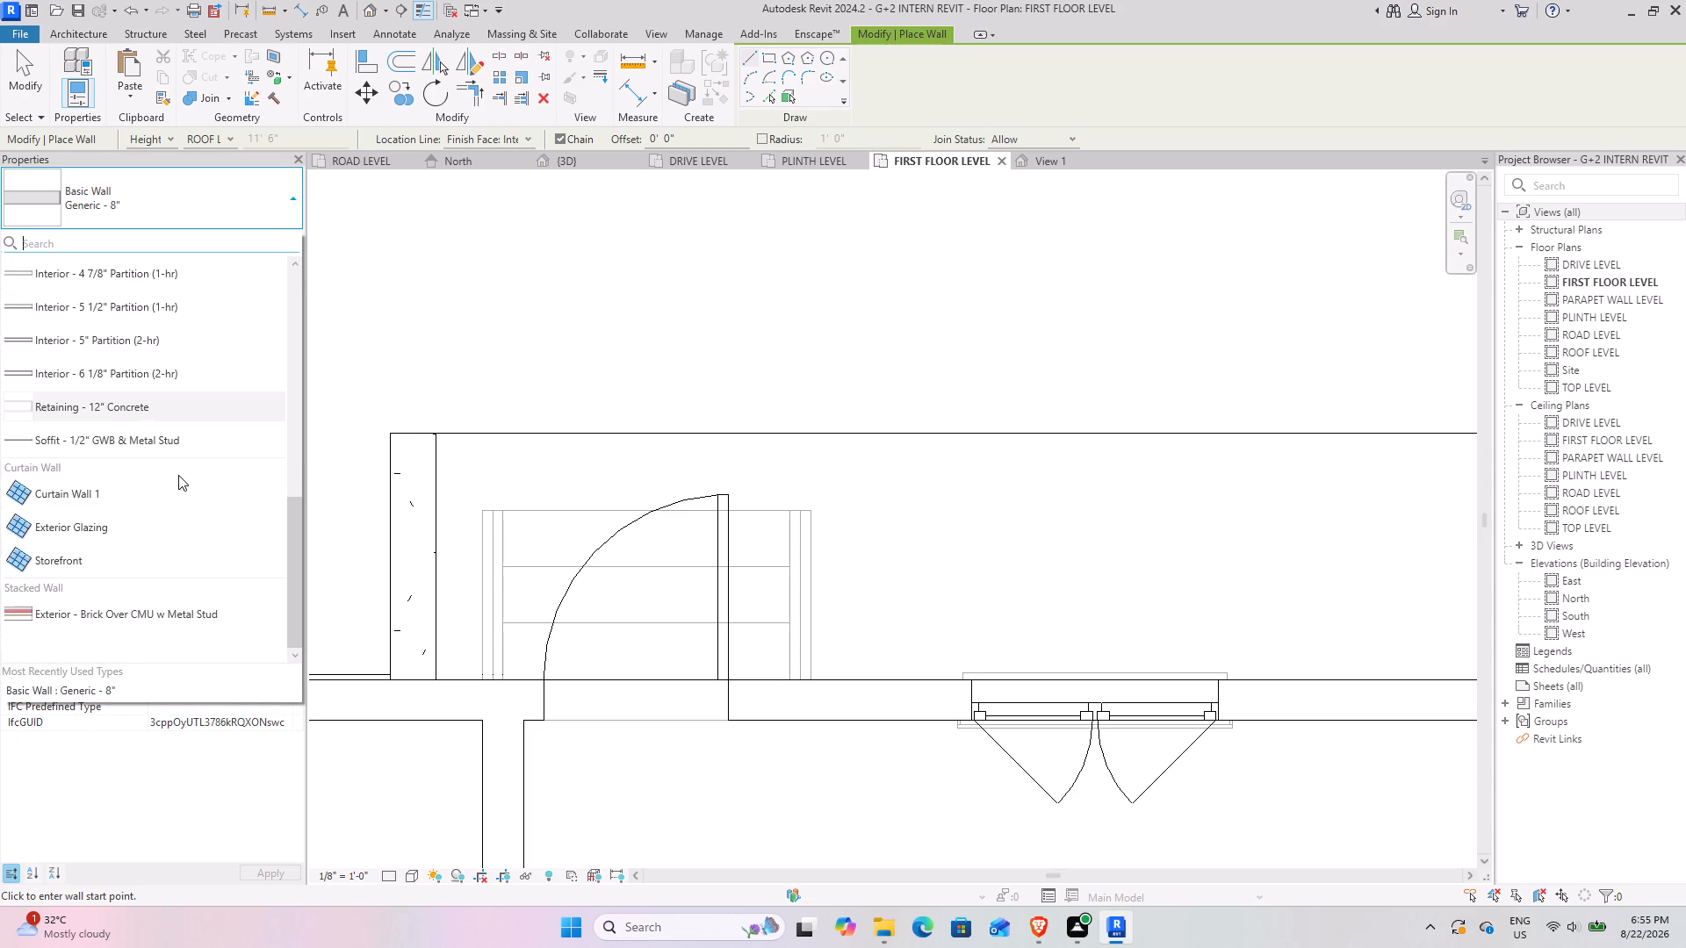
{"action": "left_click", "coordinate": [171, 281]}
{"action": "left_click", "coordinate": [438, 427]}
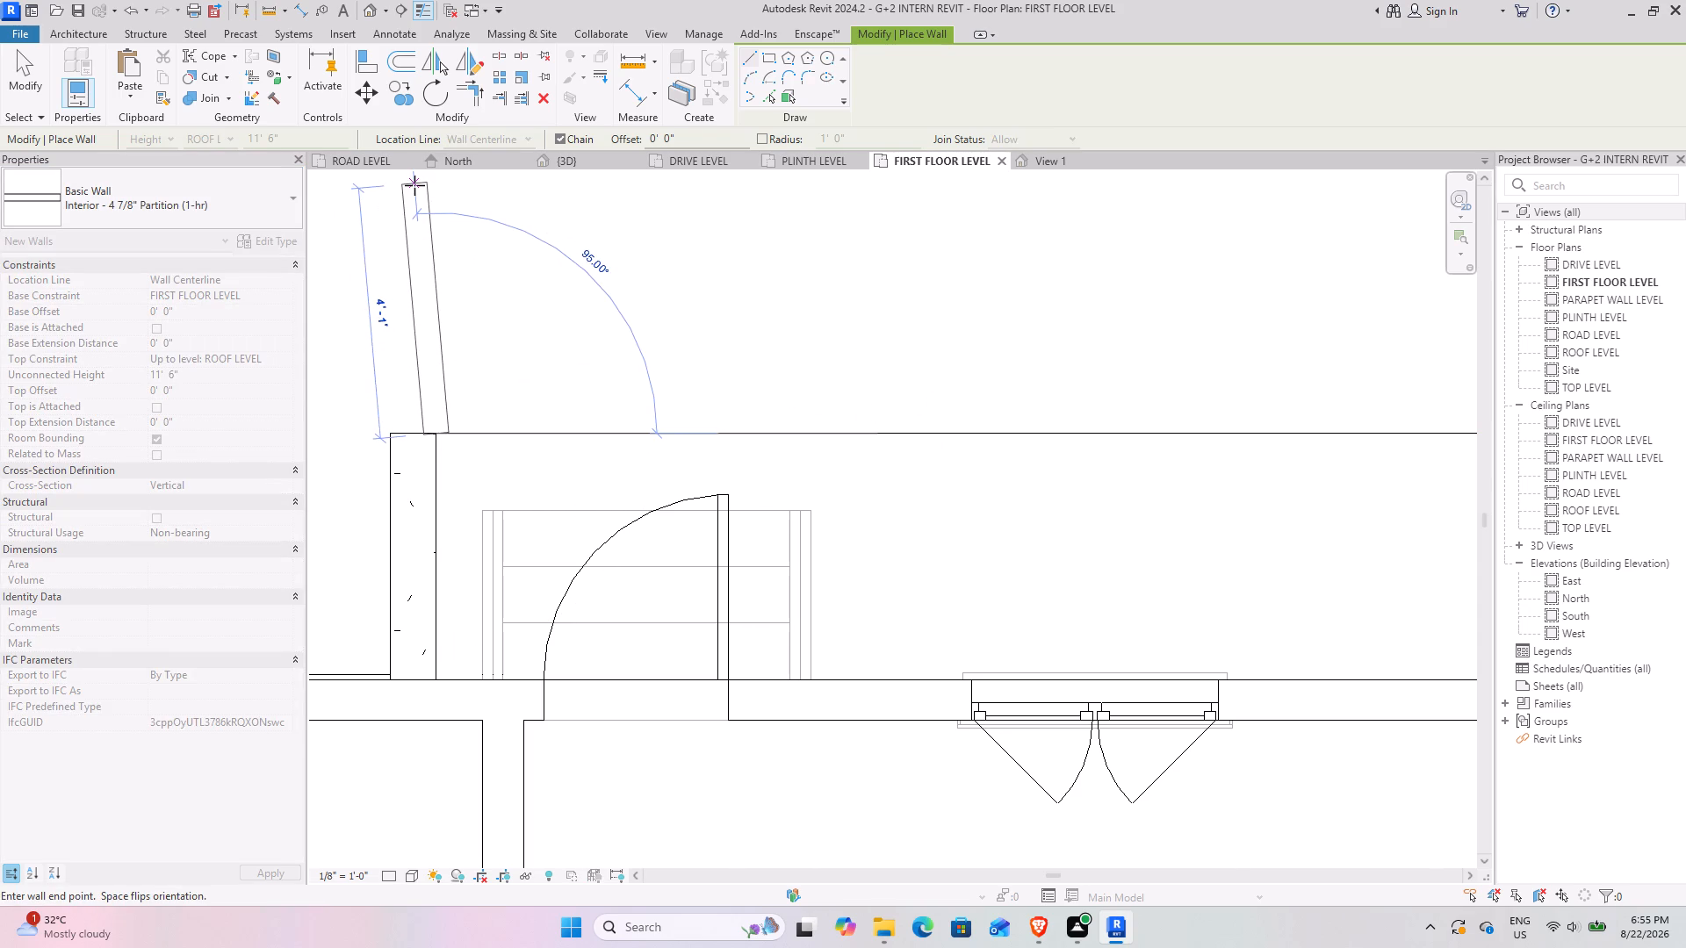
{"action": "key", "text": "Escape"}
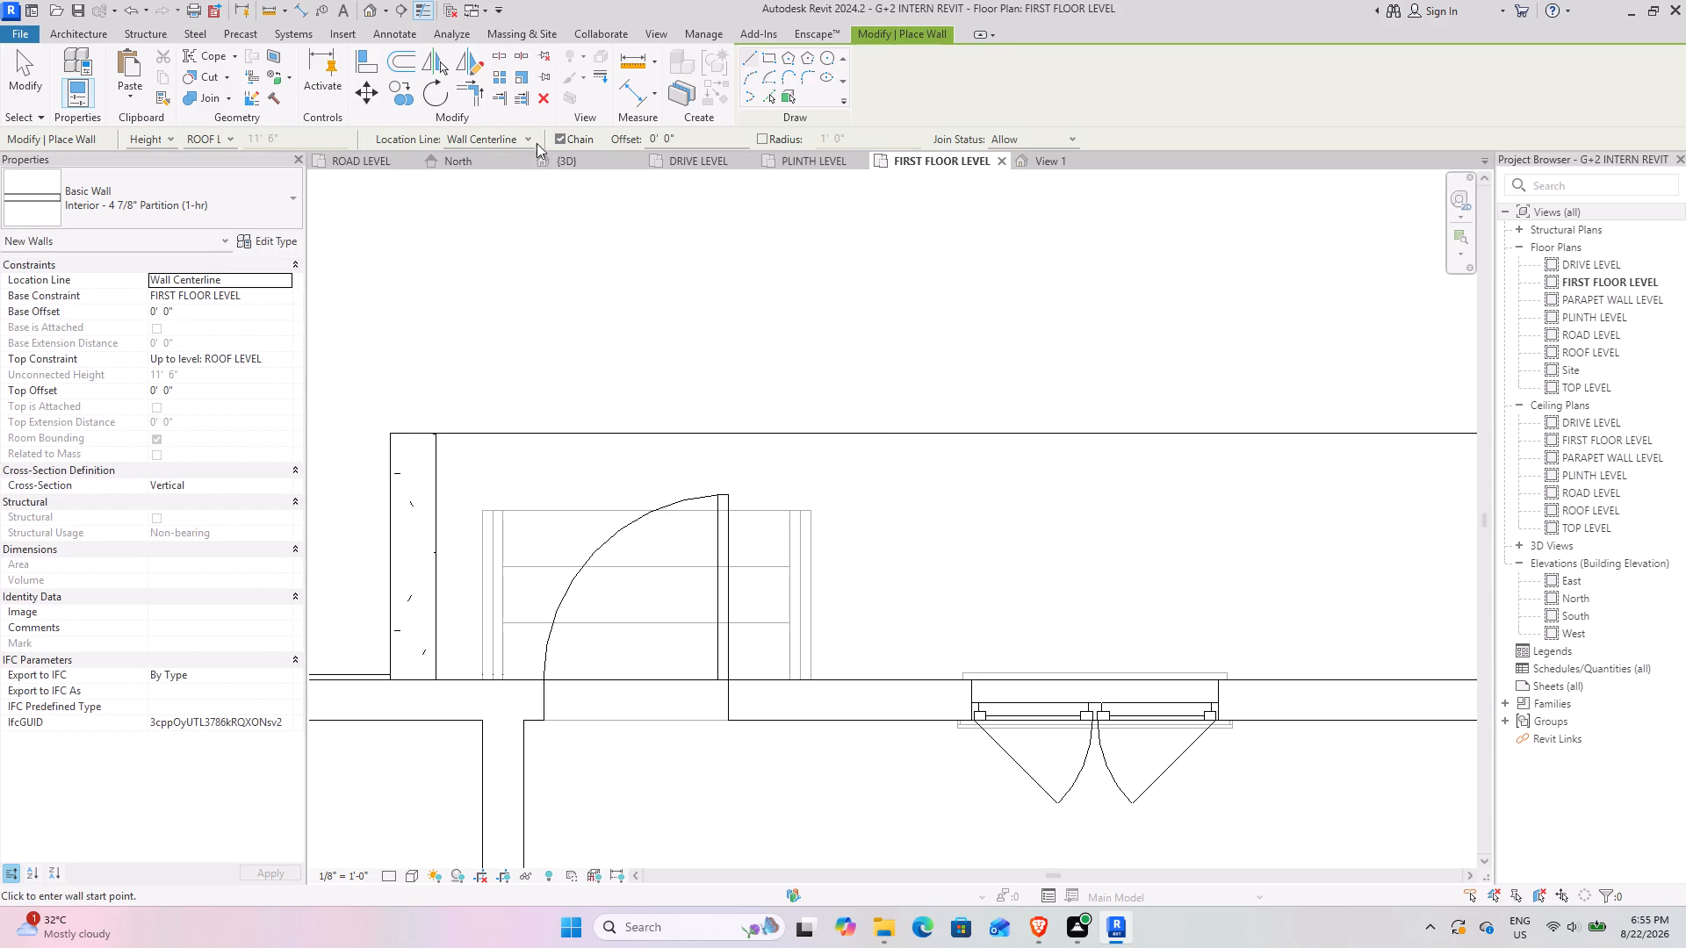
{"action": "left_click", "coordinate": [524, 136]}
{"action": "left_click", "coordinate": [501, 189]}
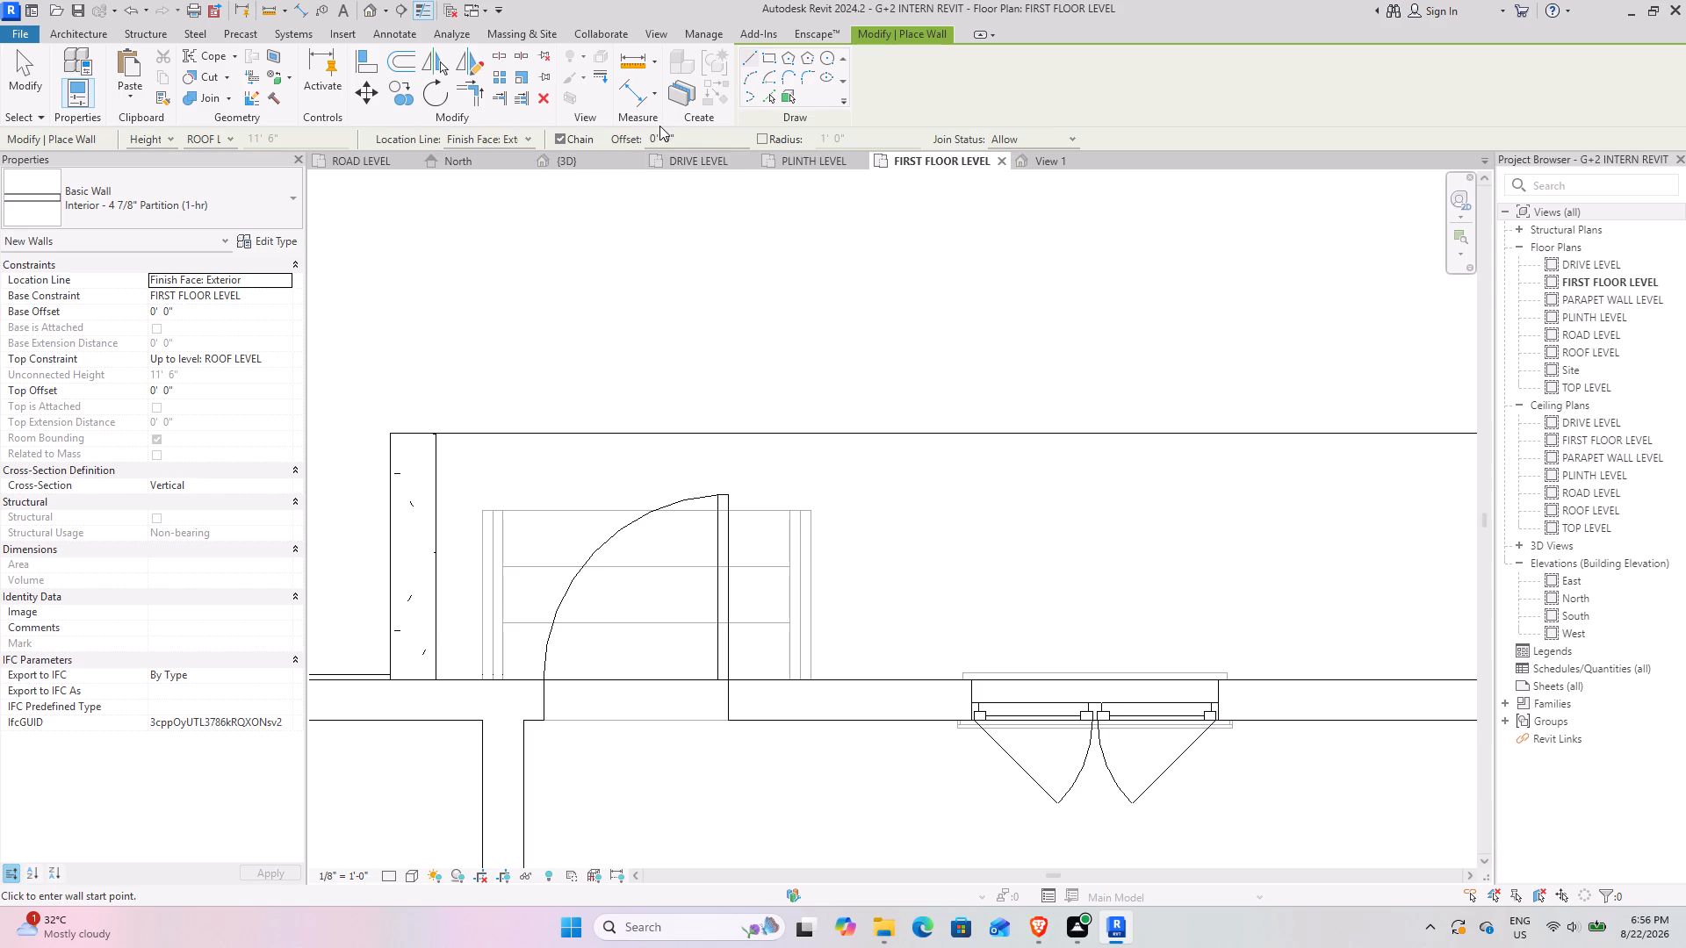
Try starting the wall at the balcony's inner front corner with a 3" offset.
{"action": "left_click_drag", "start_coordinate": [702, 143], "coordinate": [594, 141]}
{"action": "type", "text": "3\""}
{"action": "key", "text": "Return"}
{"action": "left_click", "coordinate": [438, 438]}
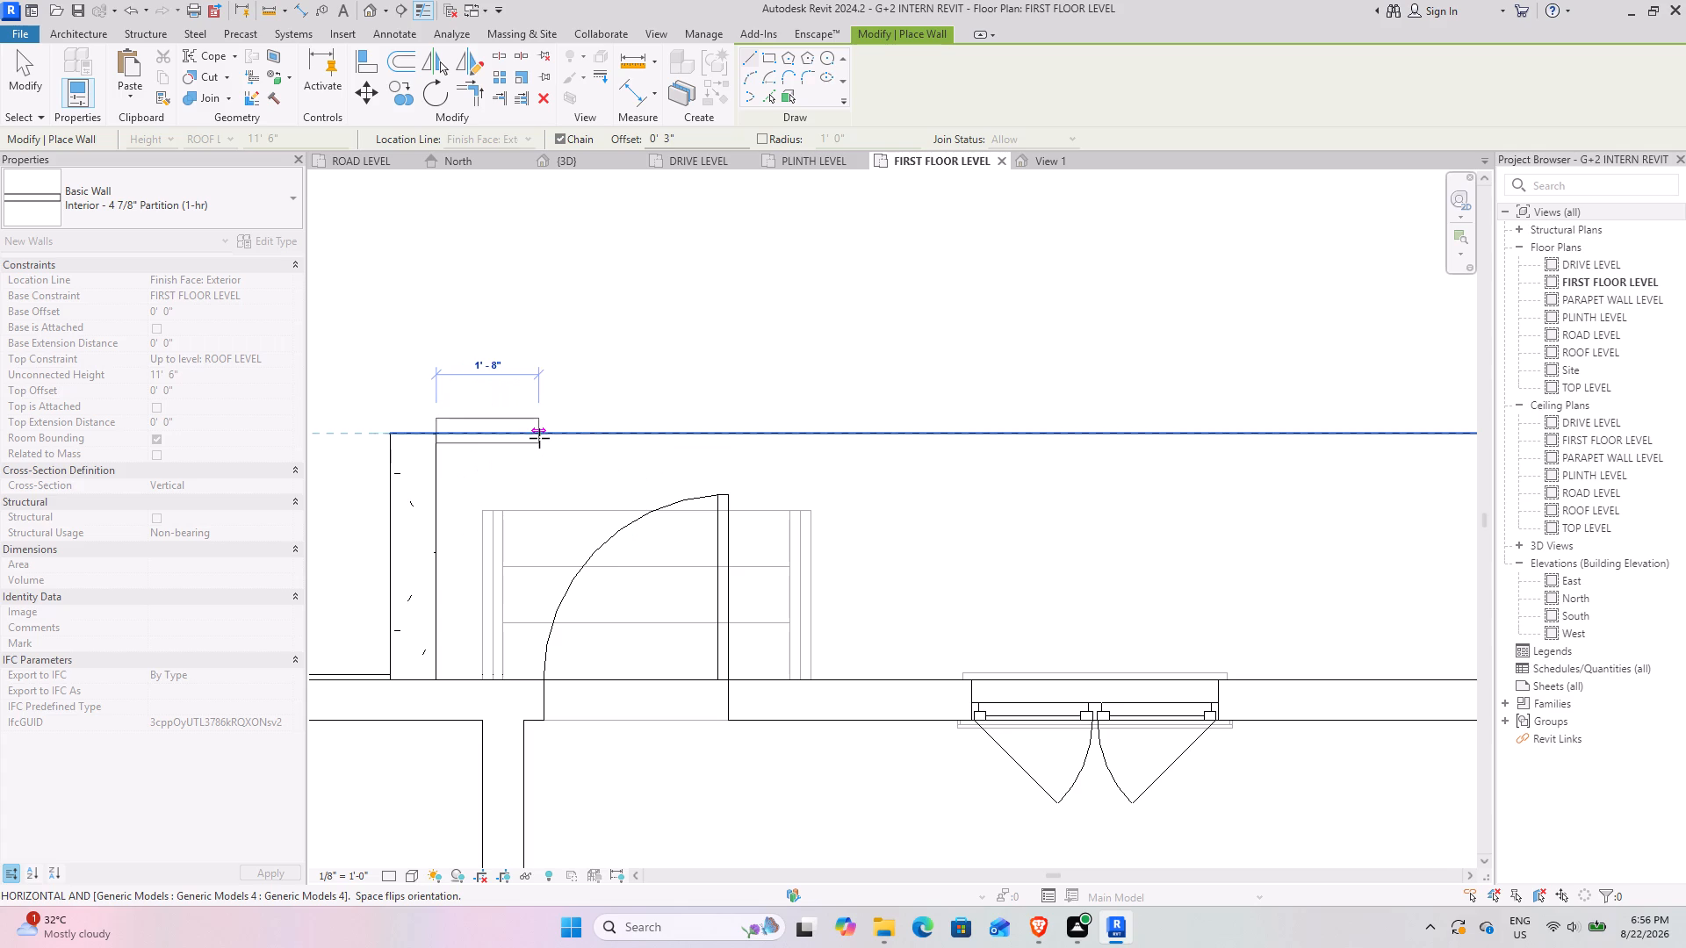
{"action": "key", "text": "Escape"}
Draw the partition wall 17' 1" long between the side members along the balcony's front edge, with a -3" offset.
{"action": "left_click_drag", "start_coordinate": [686, 137], "coordinate": [569, 137]}
{"action": "key", "text": "minus"}
{"action": "key", "text": "3"}
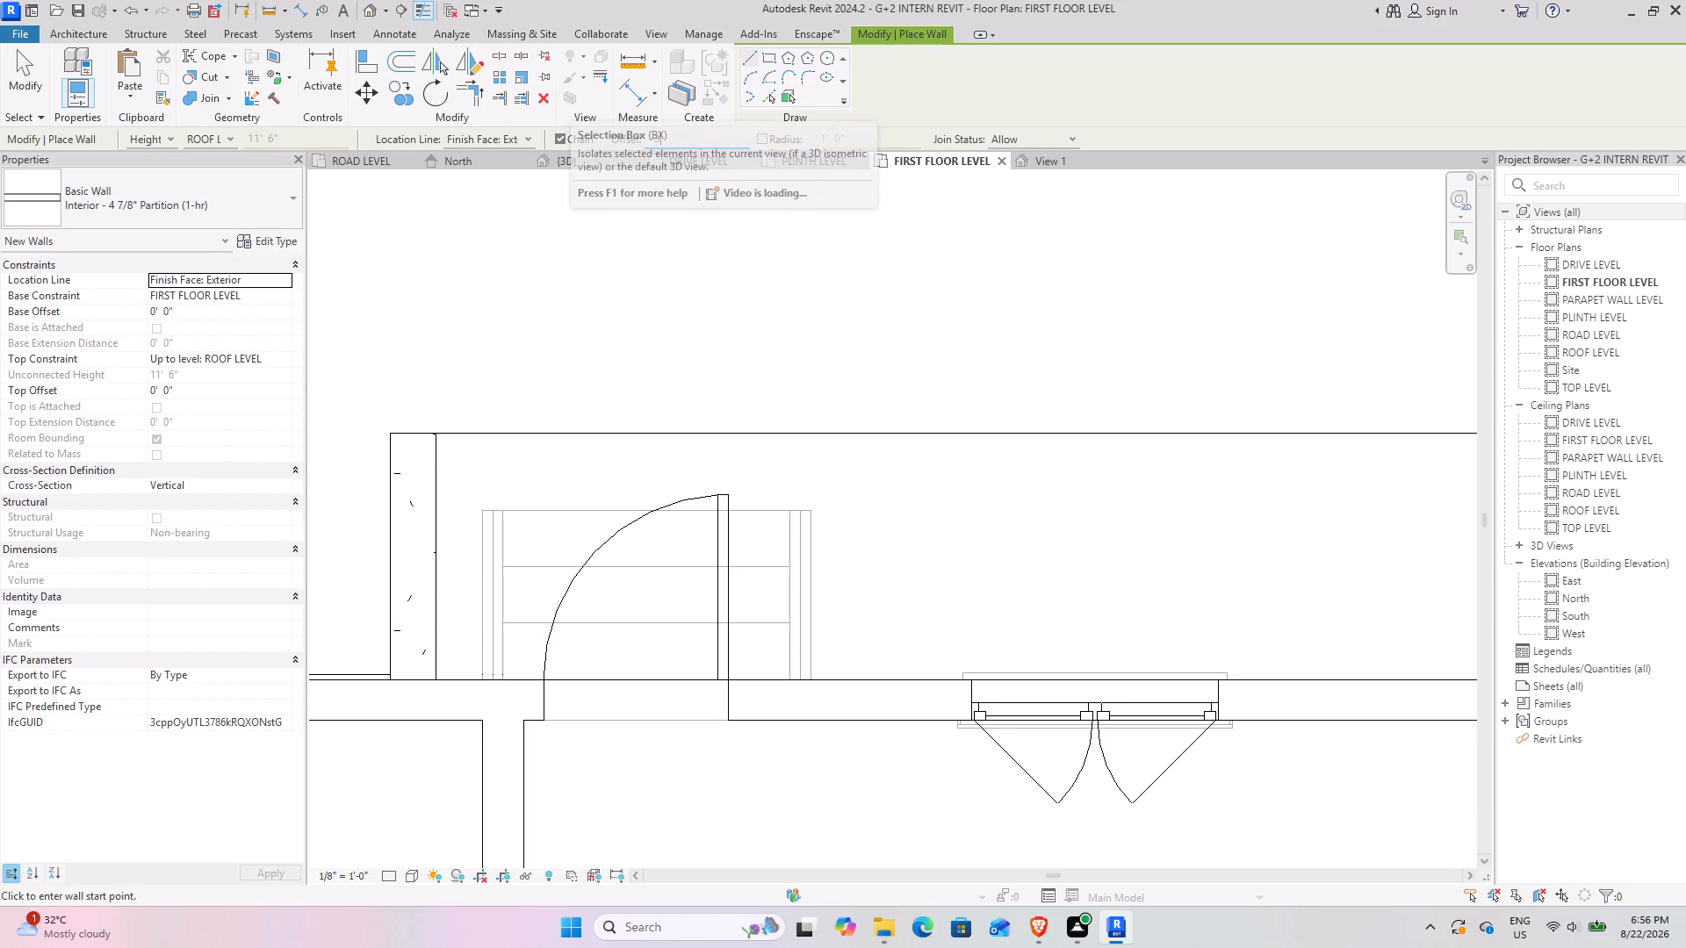
{"action": "key", "text": "shift+Return"}
{"action": "key", "text": "apostrophe"}
{"action": "key", "text": "Return"}
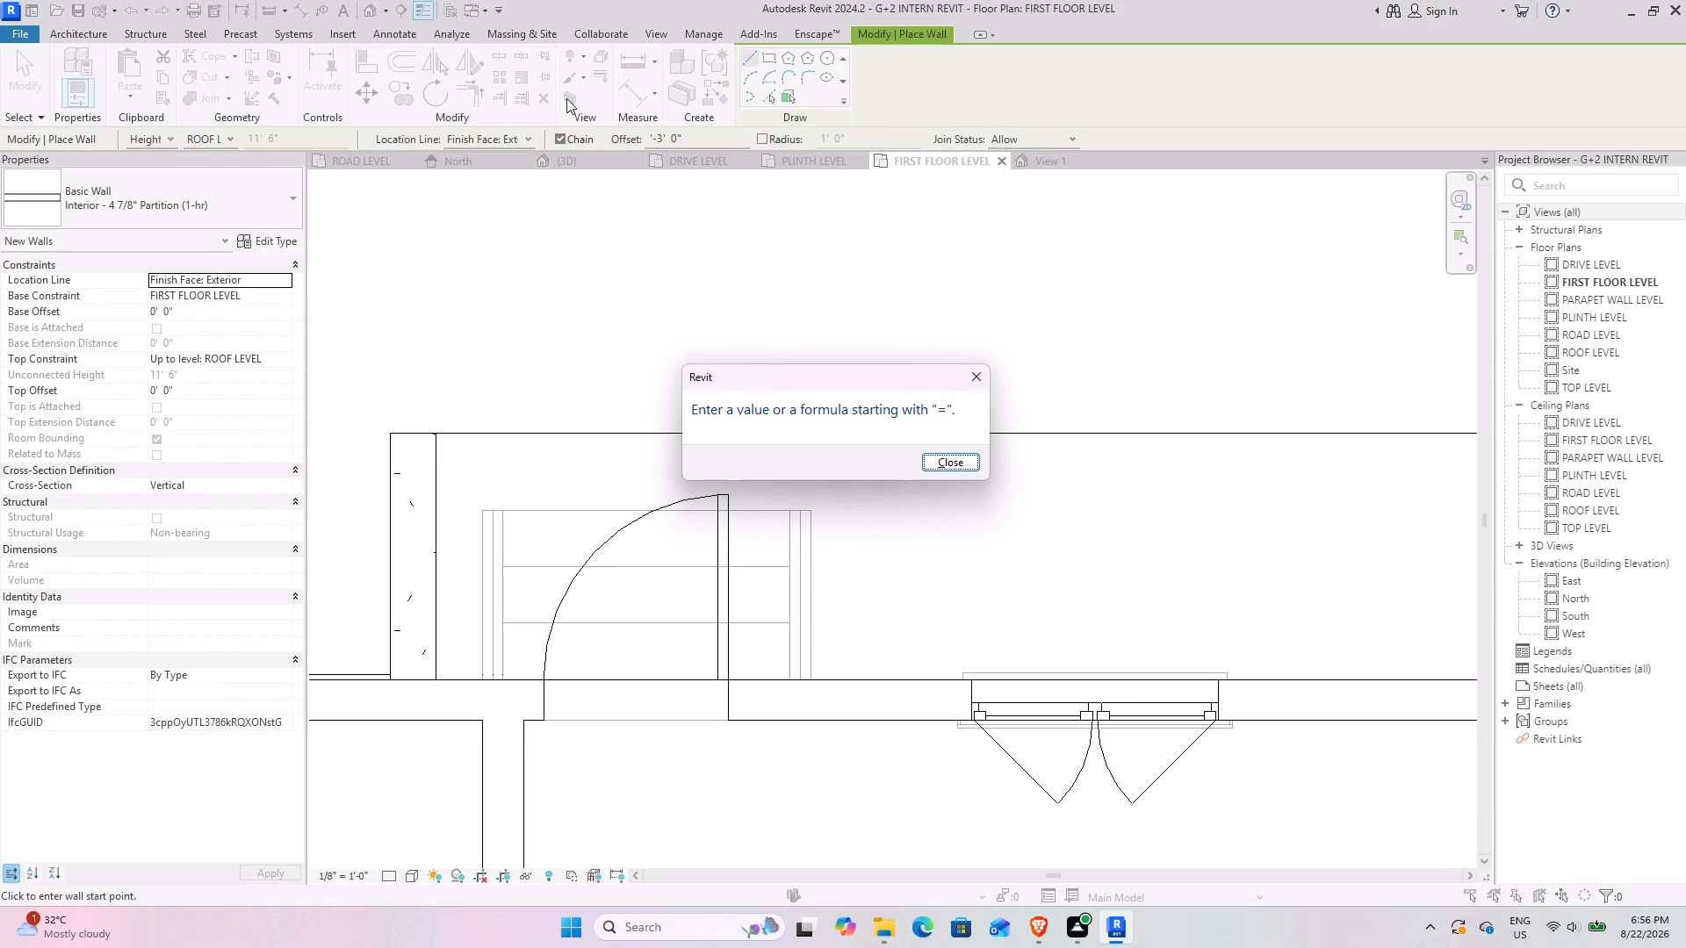
{"action": "left_click", "coordinate": [959, 469]}
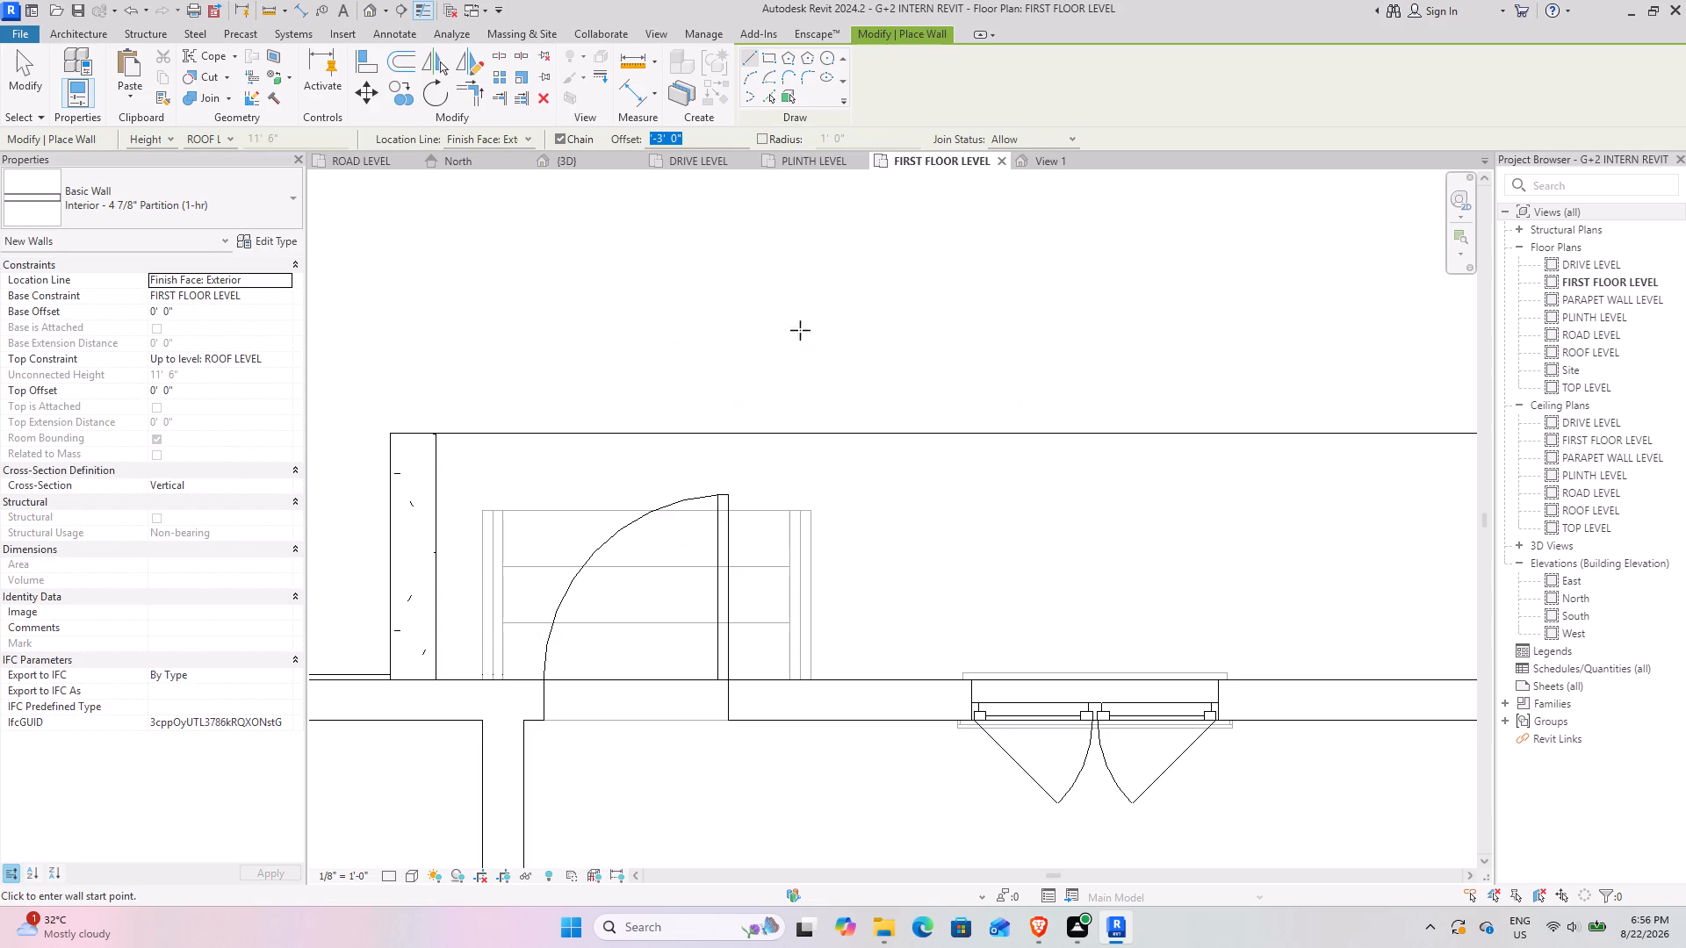
{"action": "left_click", "coordinate": [689, 135]}
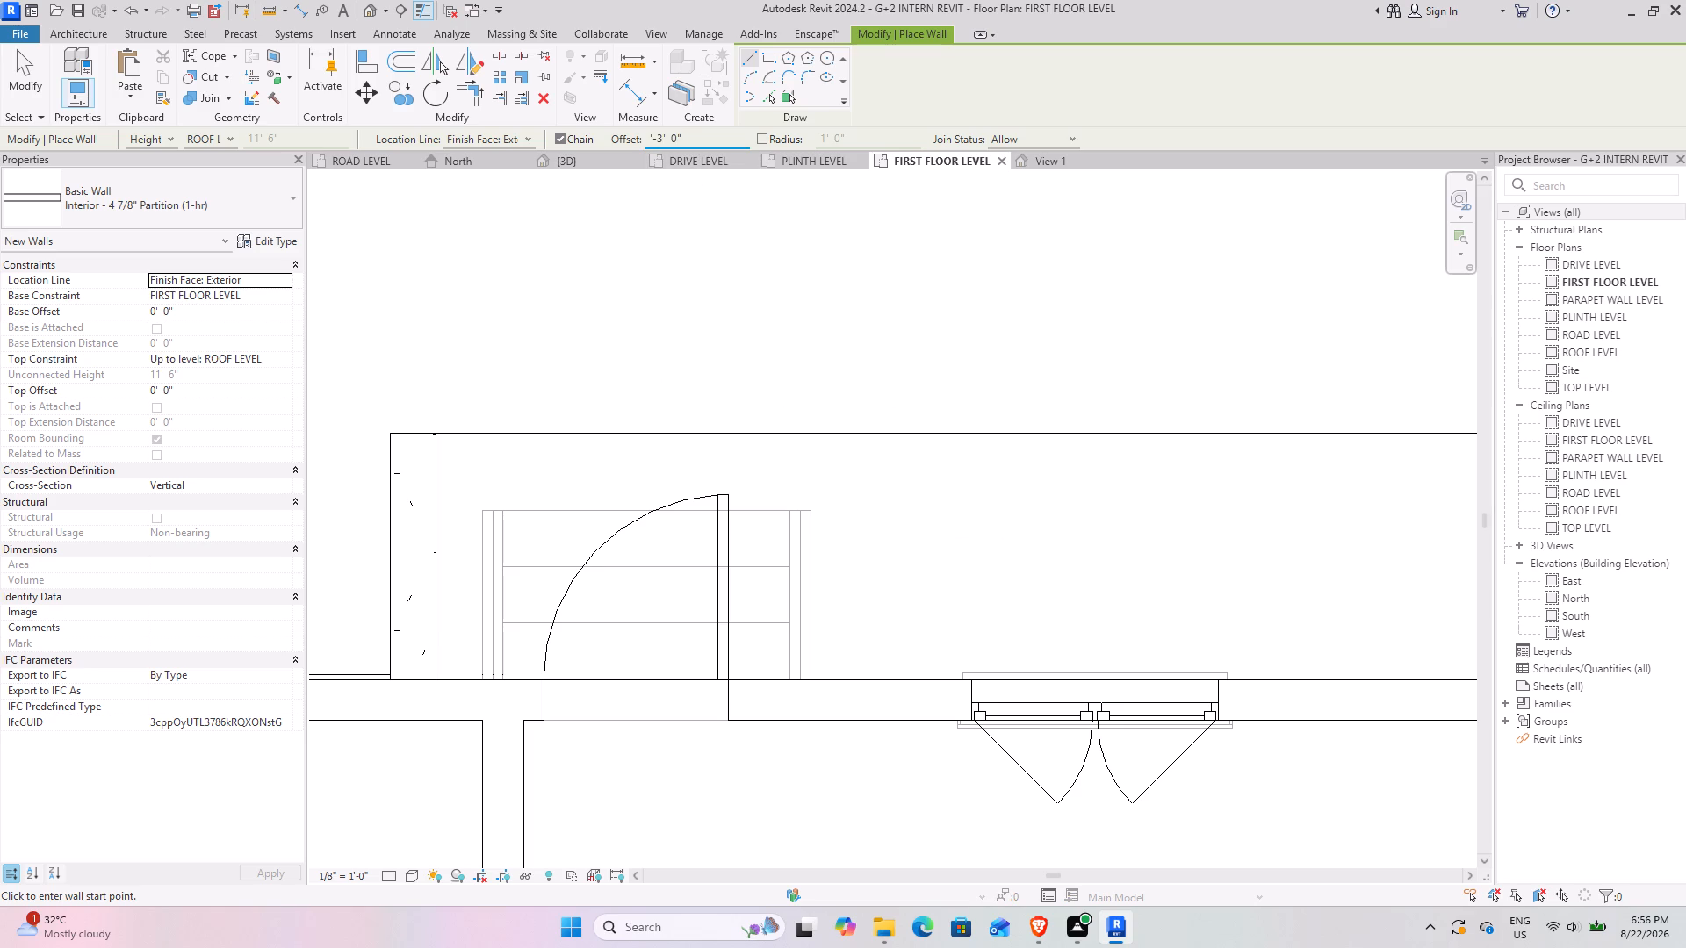
{"action": "key", "text": "BackSpace"}
{"action": "key", "text": "BackSpace"}
{"action": "key", "text": "BackSpace"}
{"action": "key", "text": "BackSpace"}
{"action": "key", "text": "BackSpace"}
{"action": "key", "text": "BackSpace"}
{"action": "key", "text": "BackSpace"}
{"action": "key", "text": "BackSpace"}
{"action": "key", "text": "BackSpace"}
{"action": "type", "text": "-3\""}
{"action": "key", "text": "Return"}
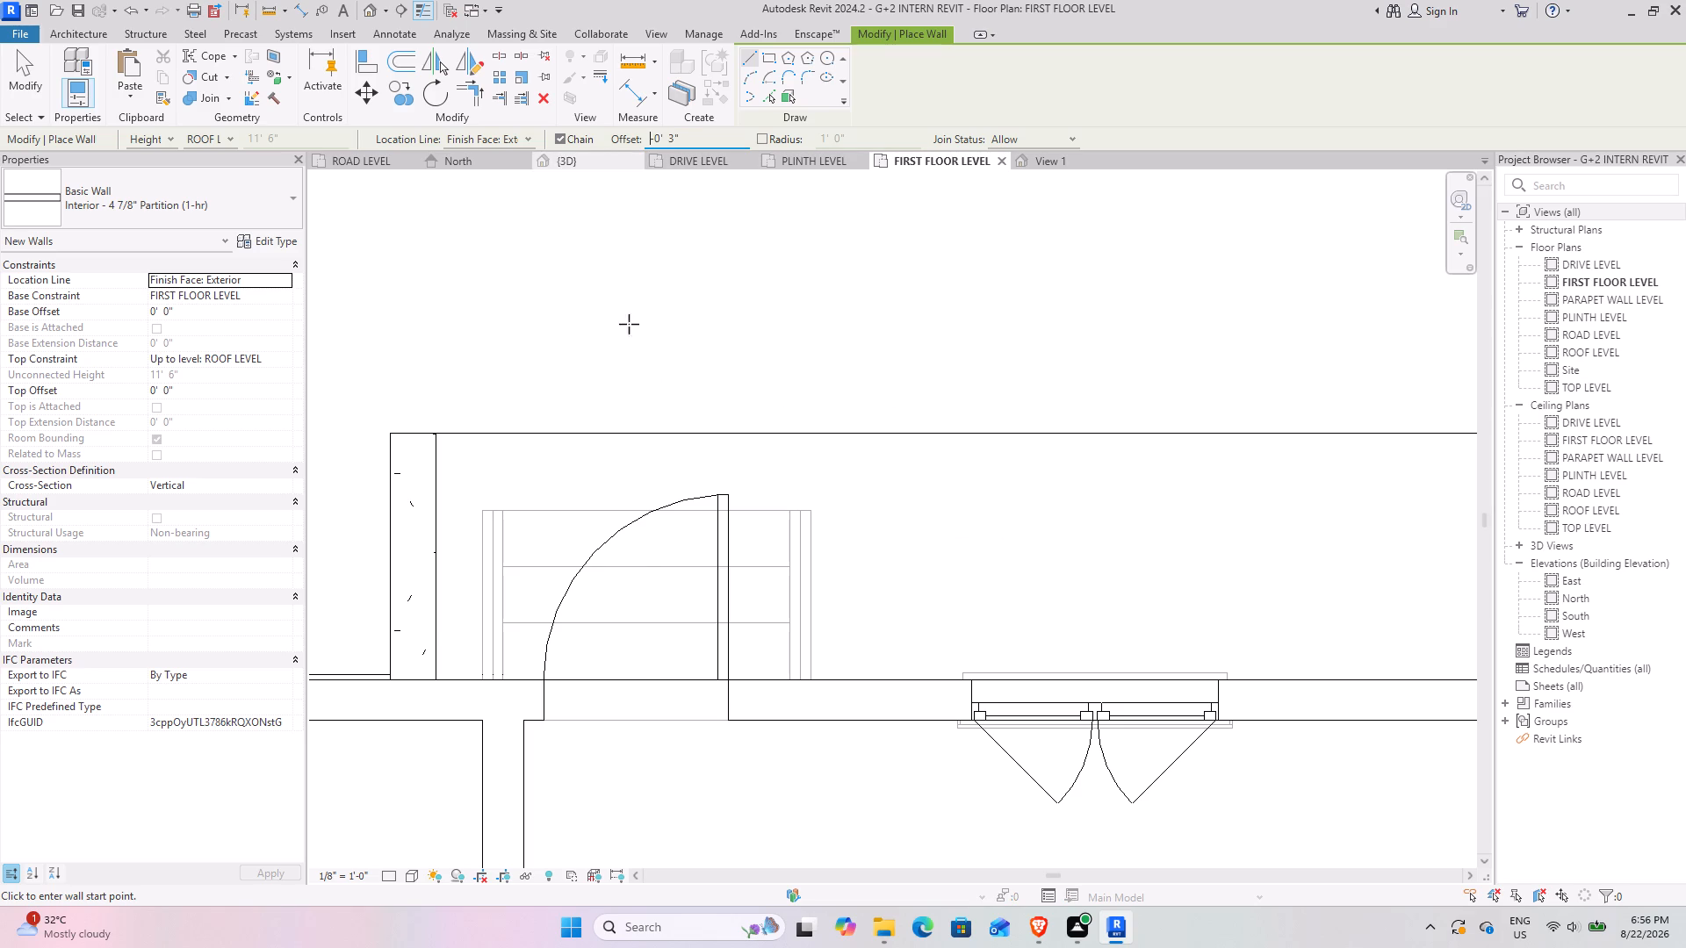
{"action": "left_click", "coordinate": [436, 428]}
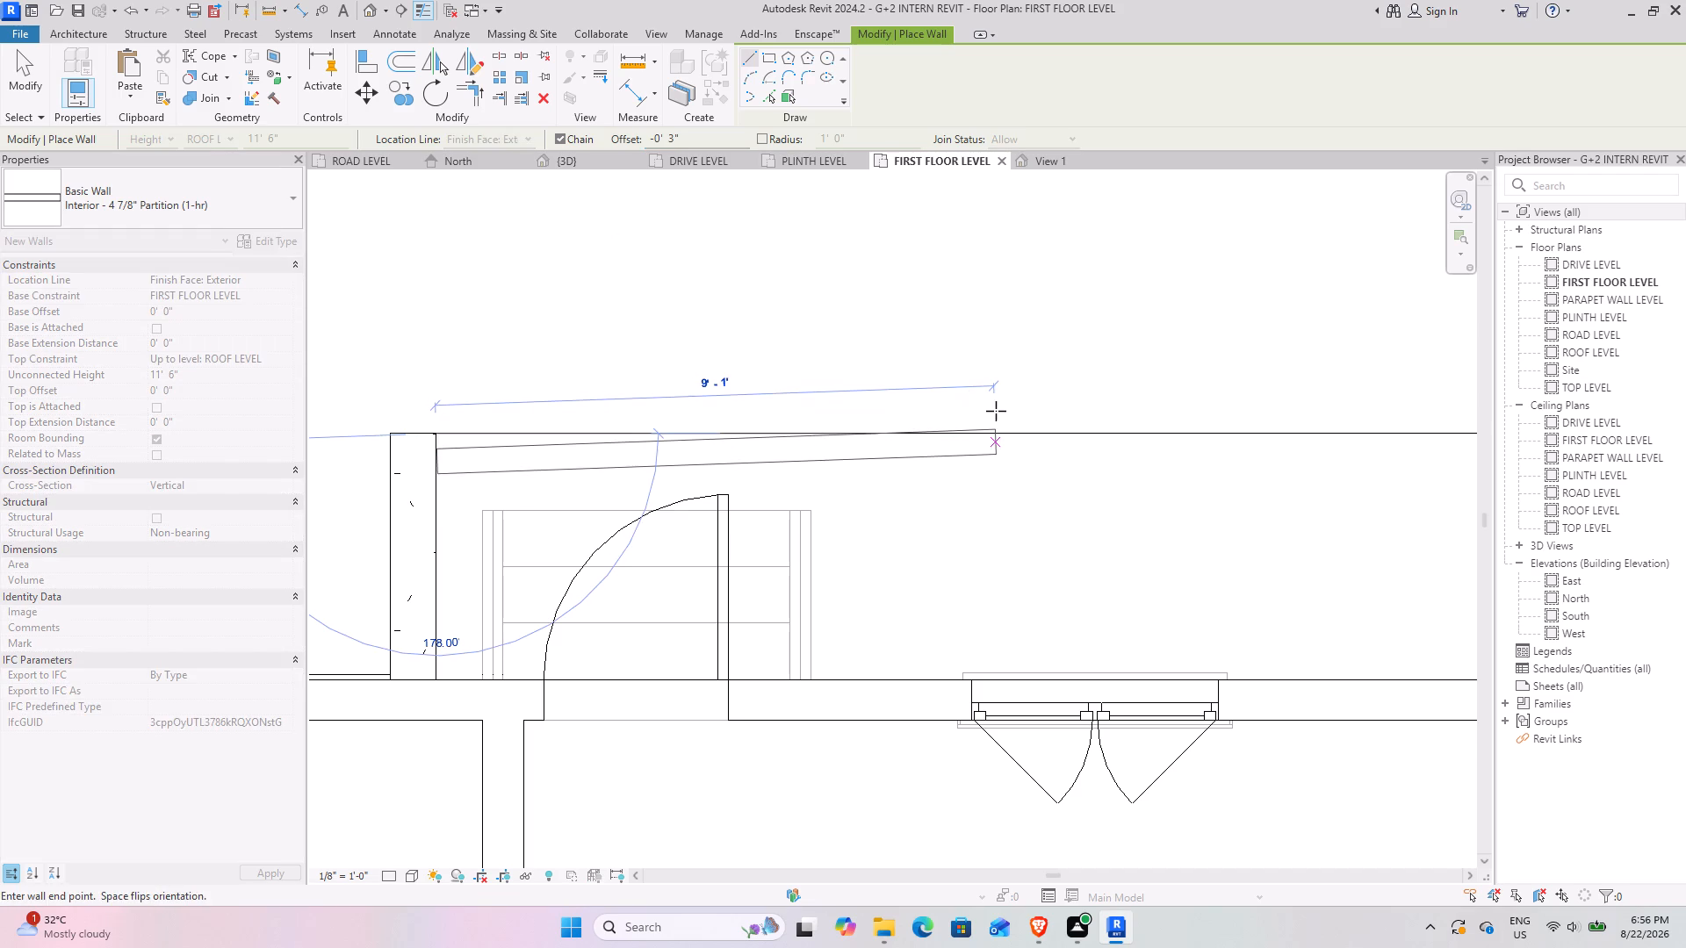
{"action": "middle_click_drag", "start_coordinate": [990, 411], "coordinate": [645, 421]}
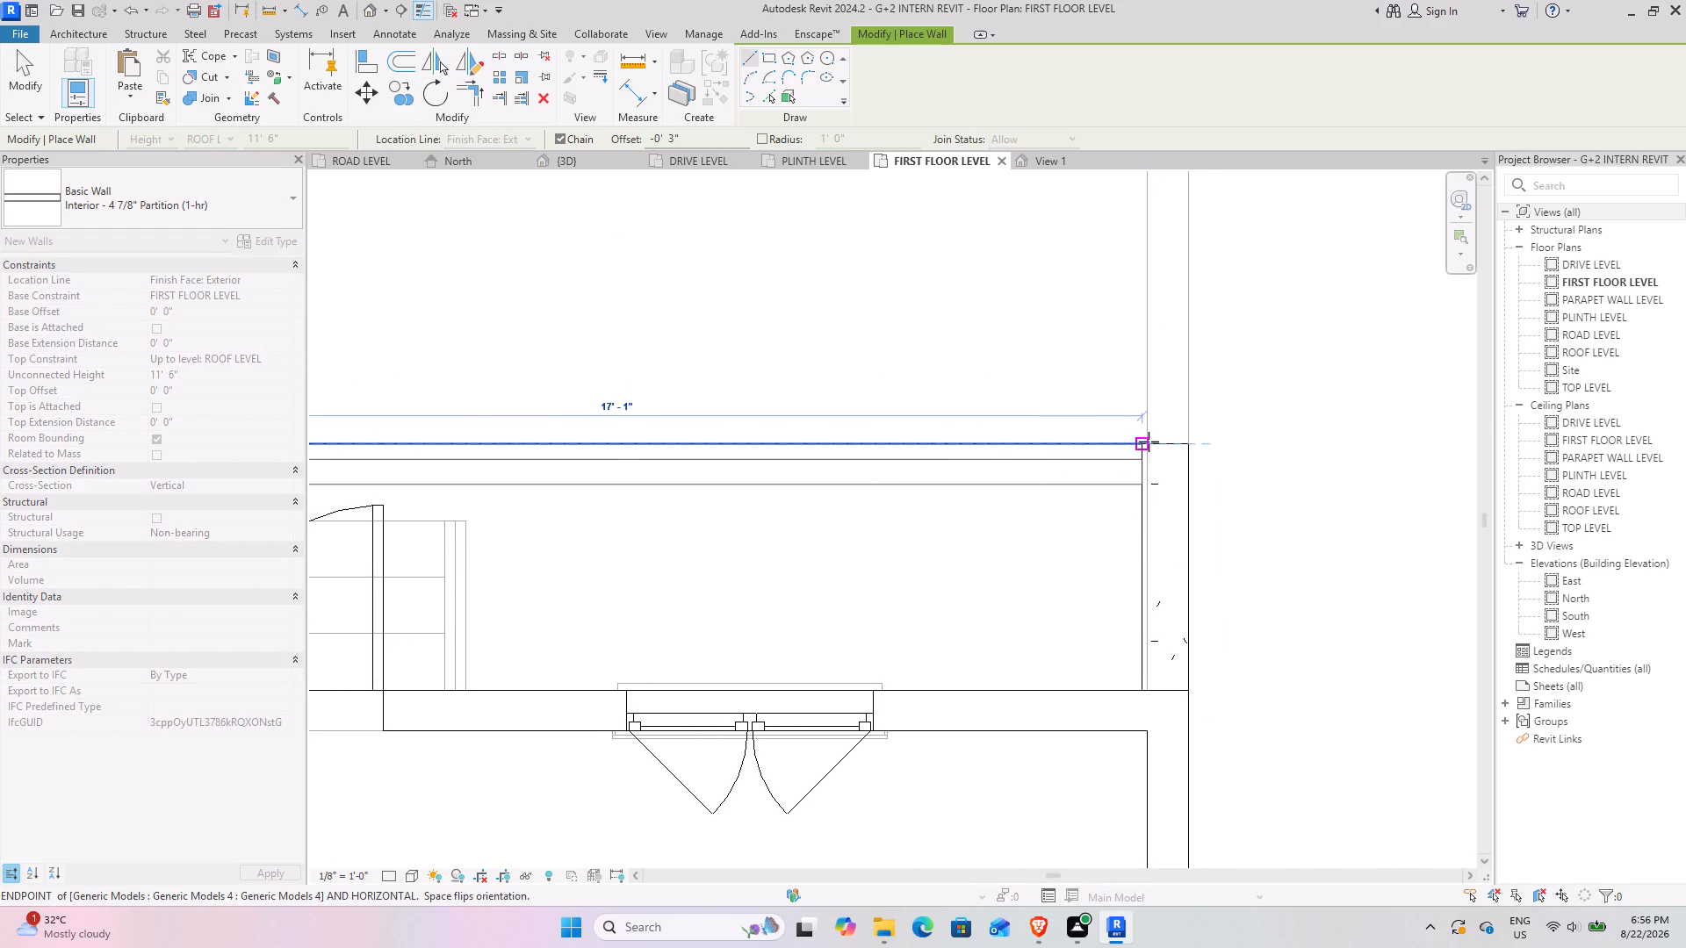
{"action": "left_click", "coordinate": [1149, 442]}
{"action": "key", "text": "Escape"}
{"action": "key", "text": "Escape"}
Set the new balcony wall's top constraint to Unconnected and its unconnected height to 3'.
{"action": "left_click", "coordinate": [1095, 486]}
{"action": "middle_click_drag", "start_coordinate": [866, 474], "coordinate": [866, 472]}
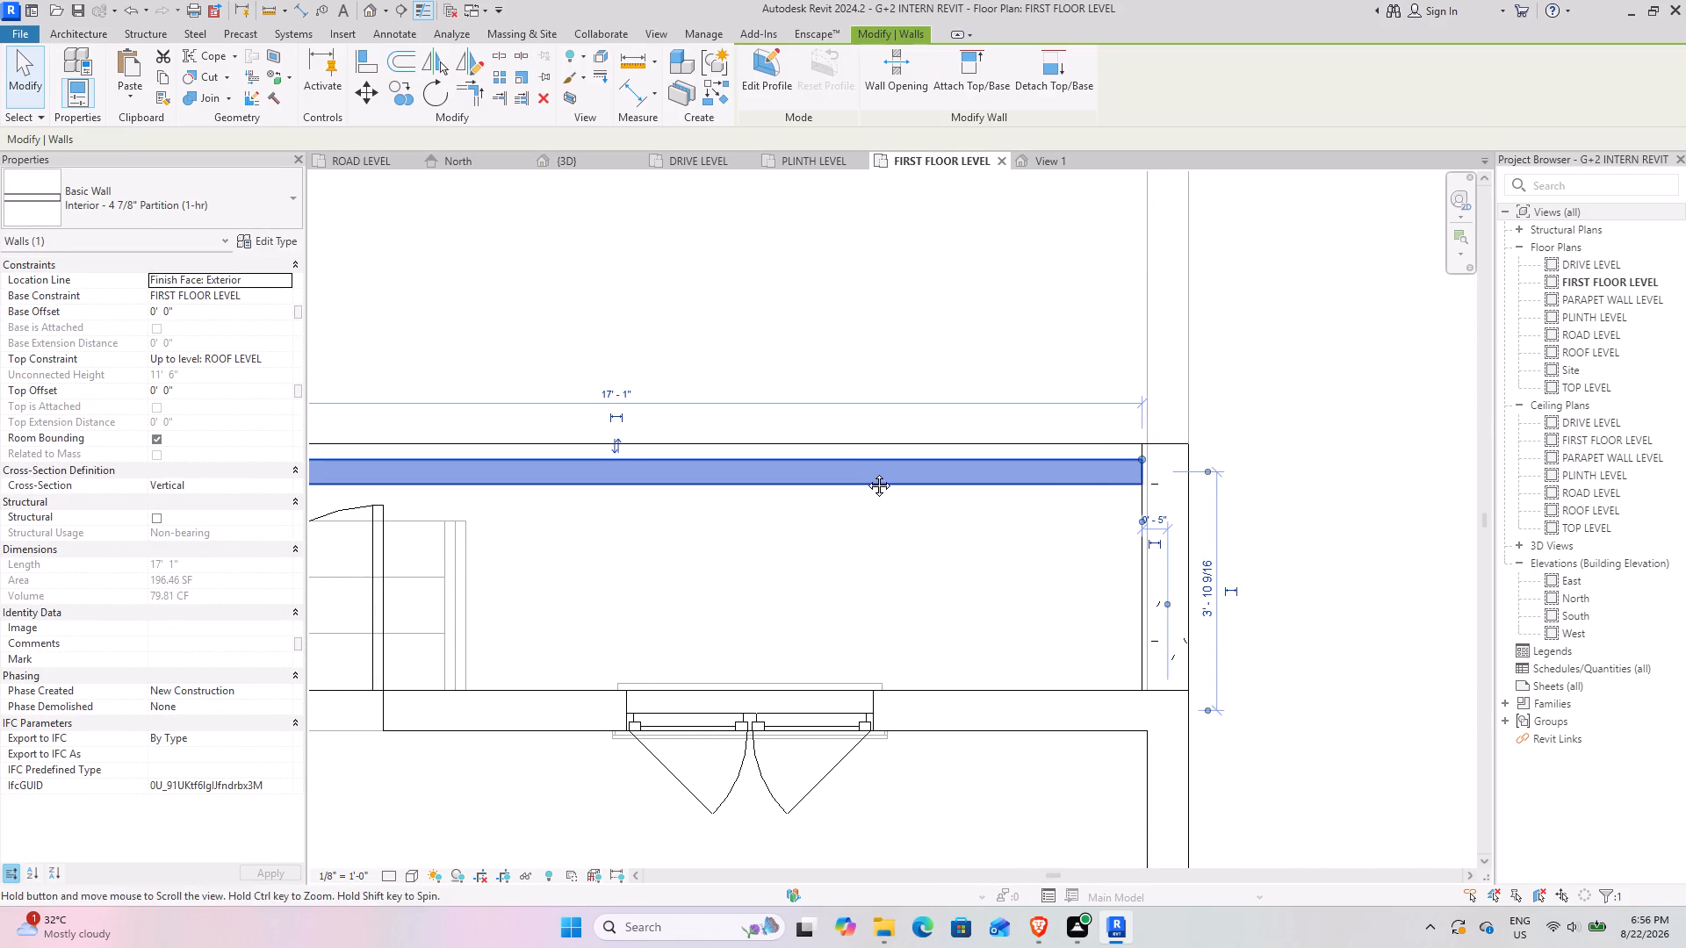
{"action": "middle_click_drag", "start_coordinate": [866, 472], "coordinate": [1043, 472]}
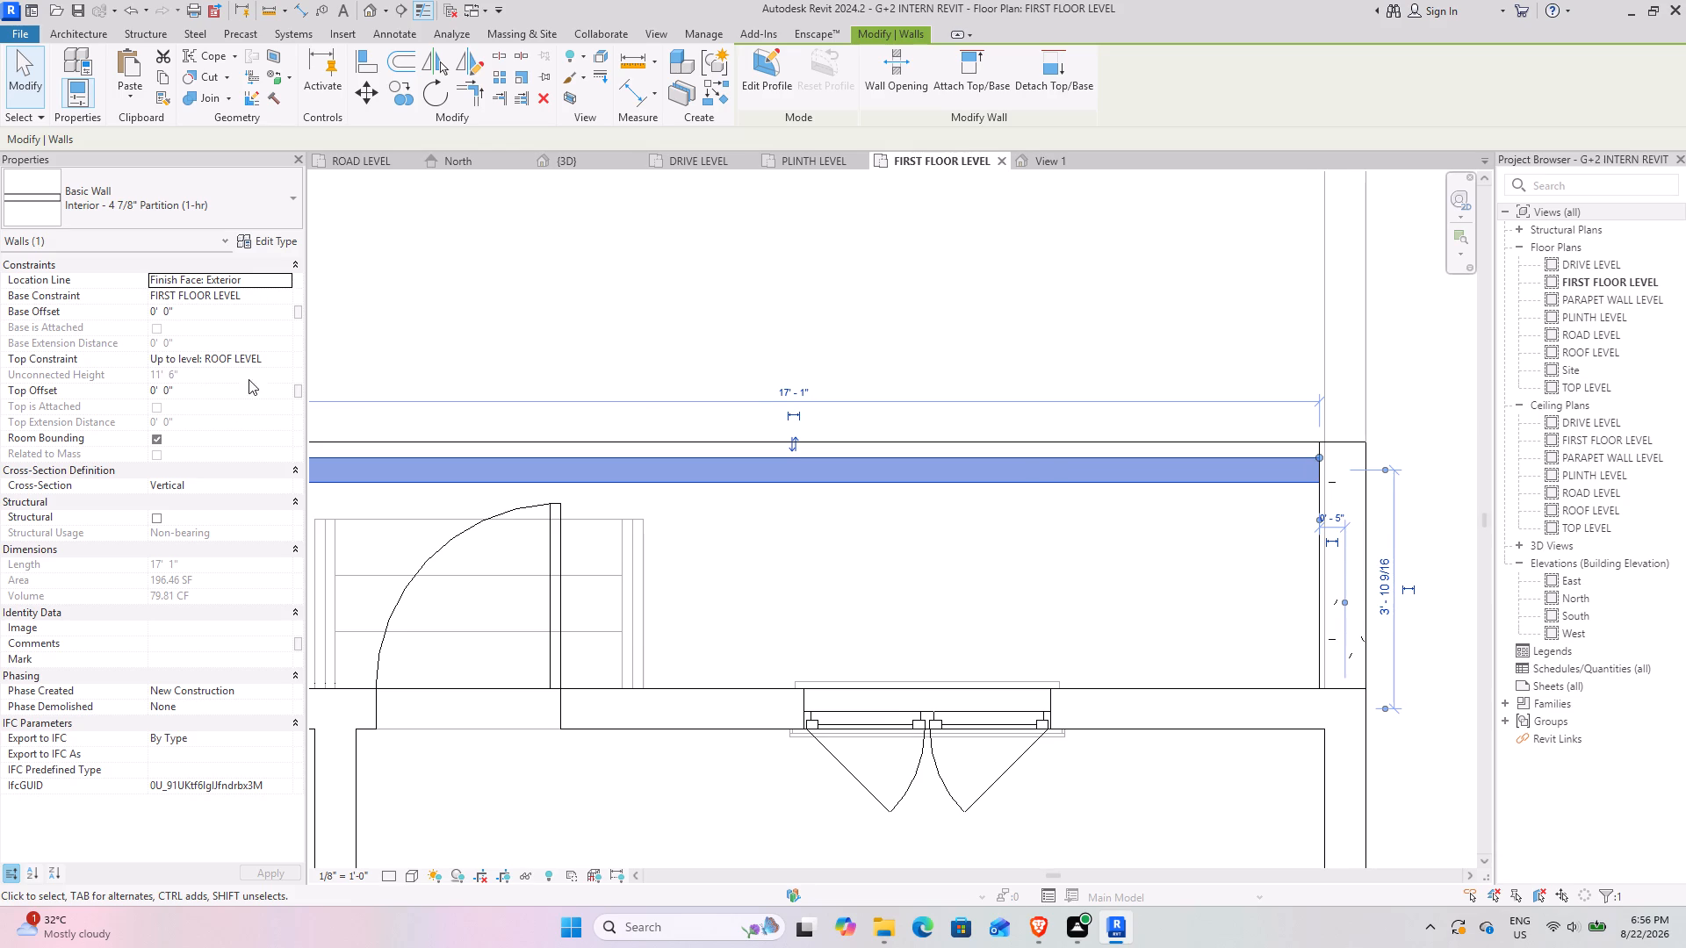
{"action": "left_click", "coordinate": [286, 358]}
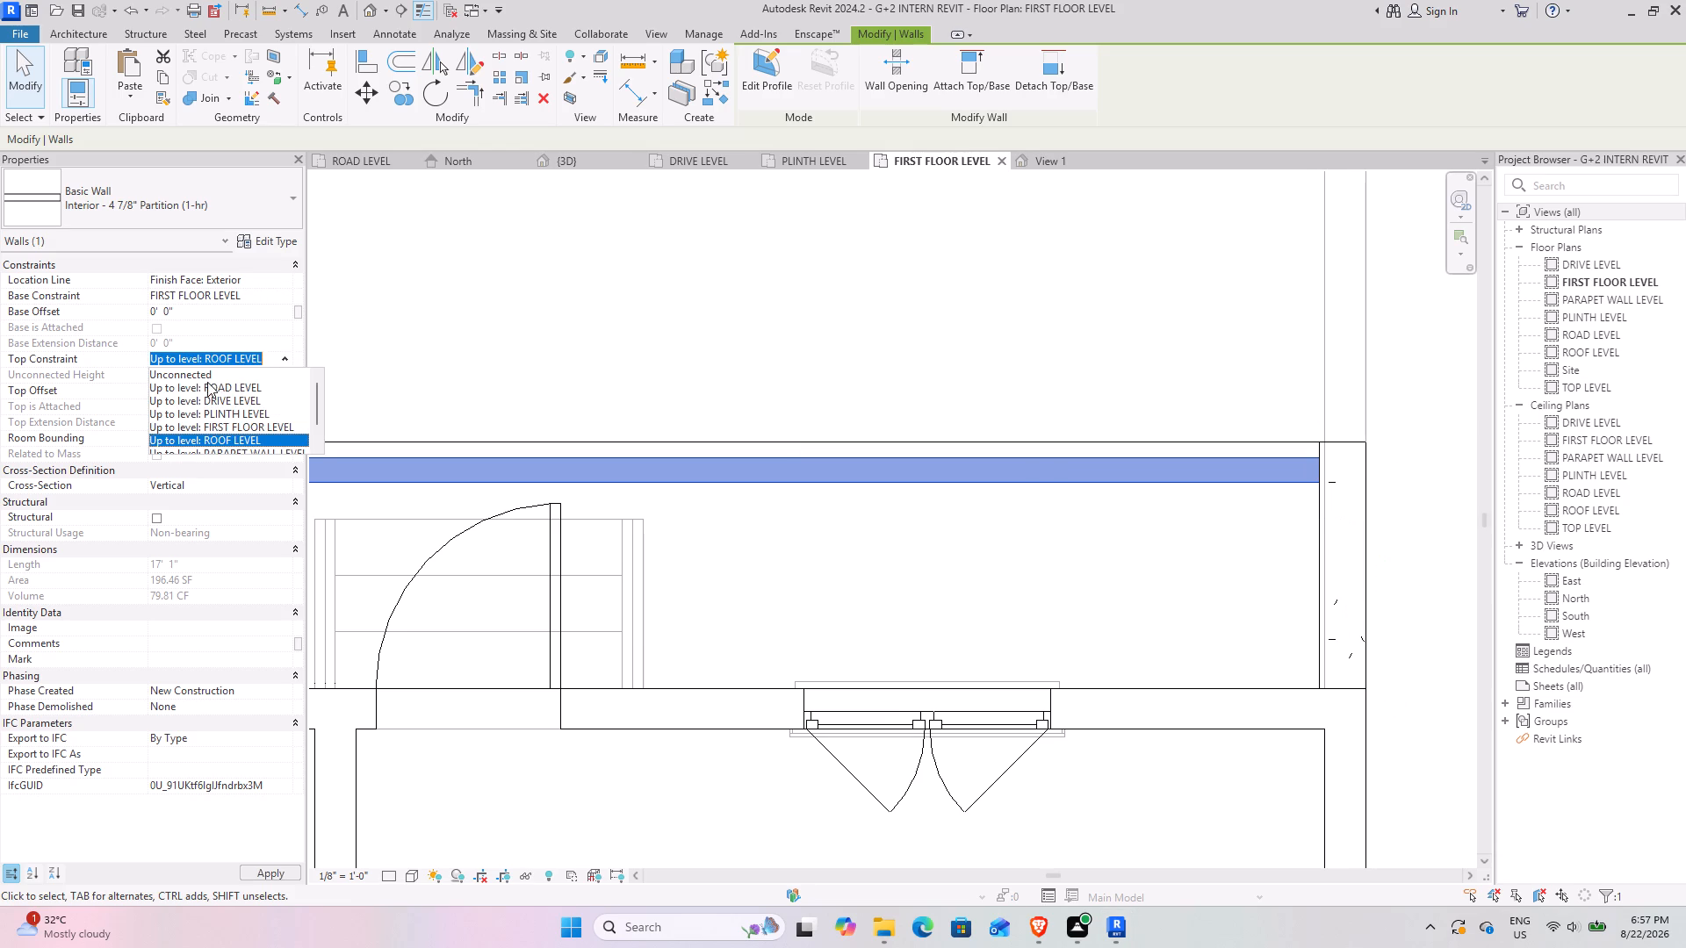
{"action": "left_click", "coordinate": [189, 377]}
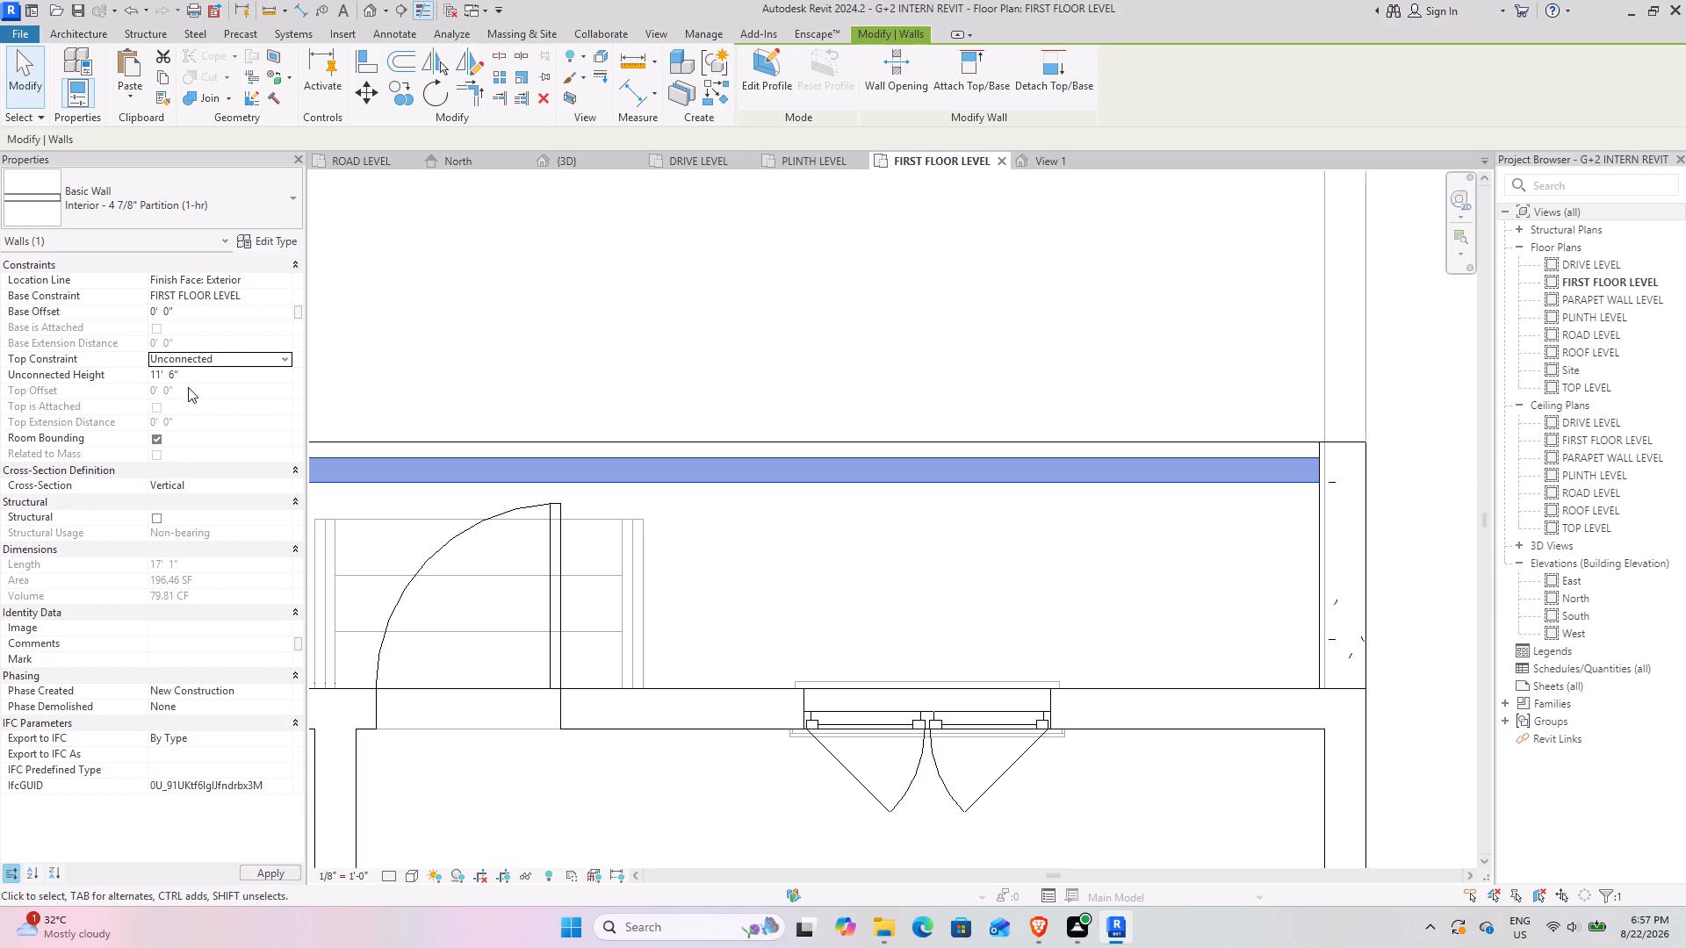
{"action": "left_click", "coordinate": [188, 378]}
{"action": "type", "text": "3'"}
{"action": "key", "text": "Return"}
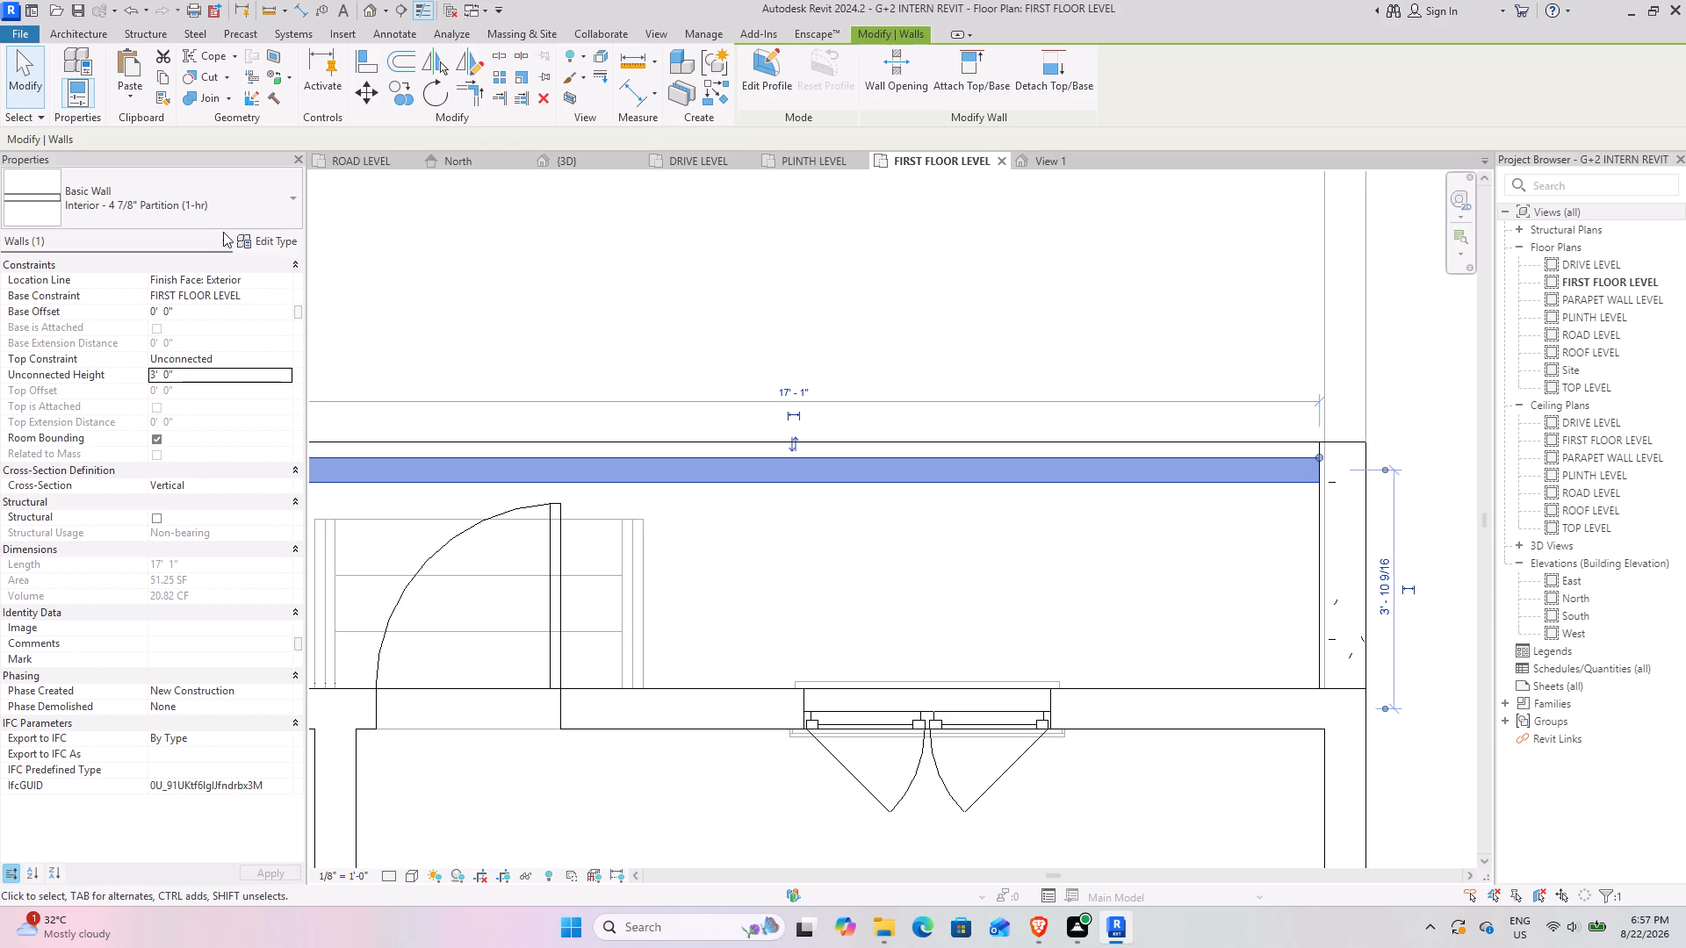
{"action": "left_click", "coordinate": [648, 256]}
Examine the new first-floor balcony parapet in the 3D view from several angles.
{"action": "left_click", "coordinate": [577, 166]}
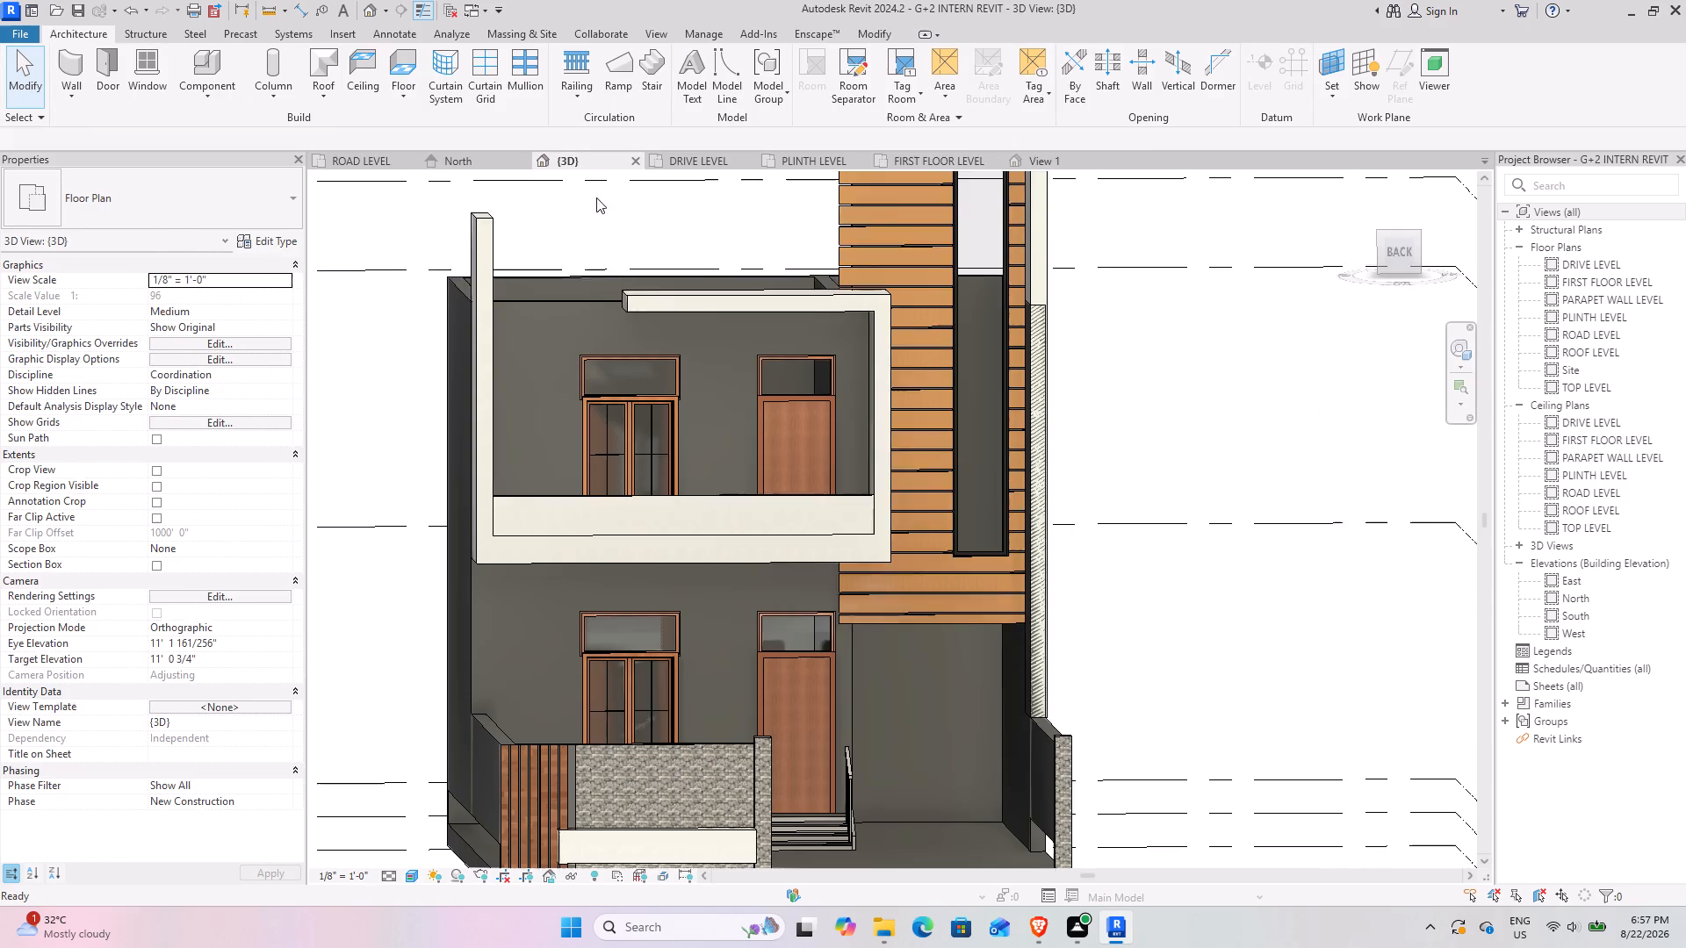
{"action": "middle_click_drag", "start_coordinate": [770, 622], "coordinate": [606, 664], "text": "shift"}
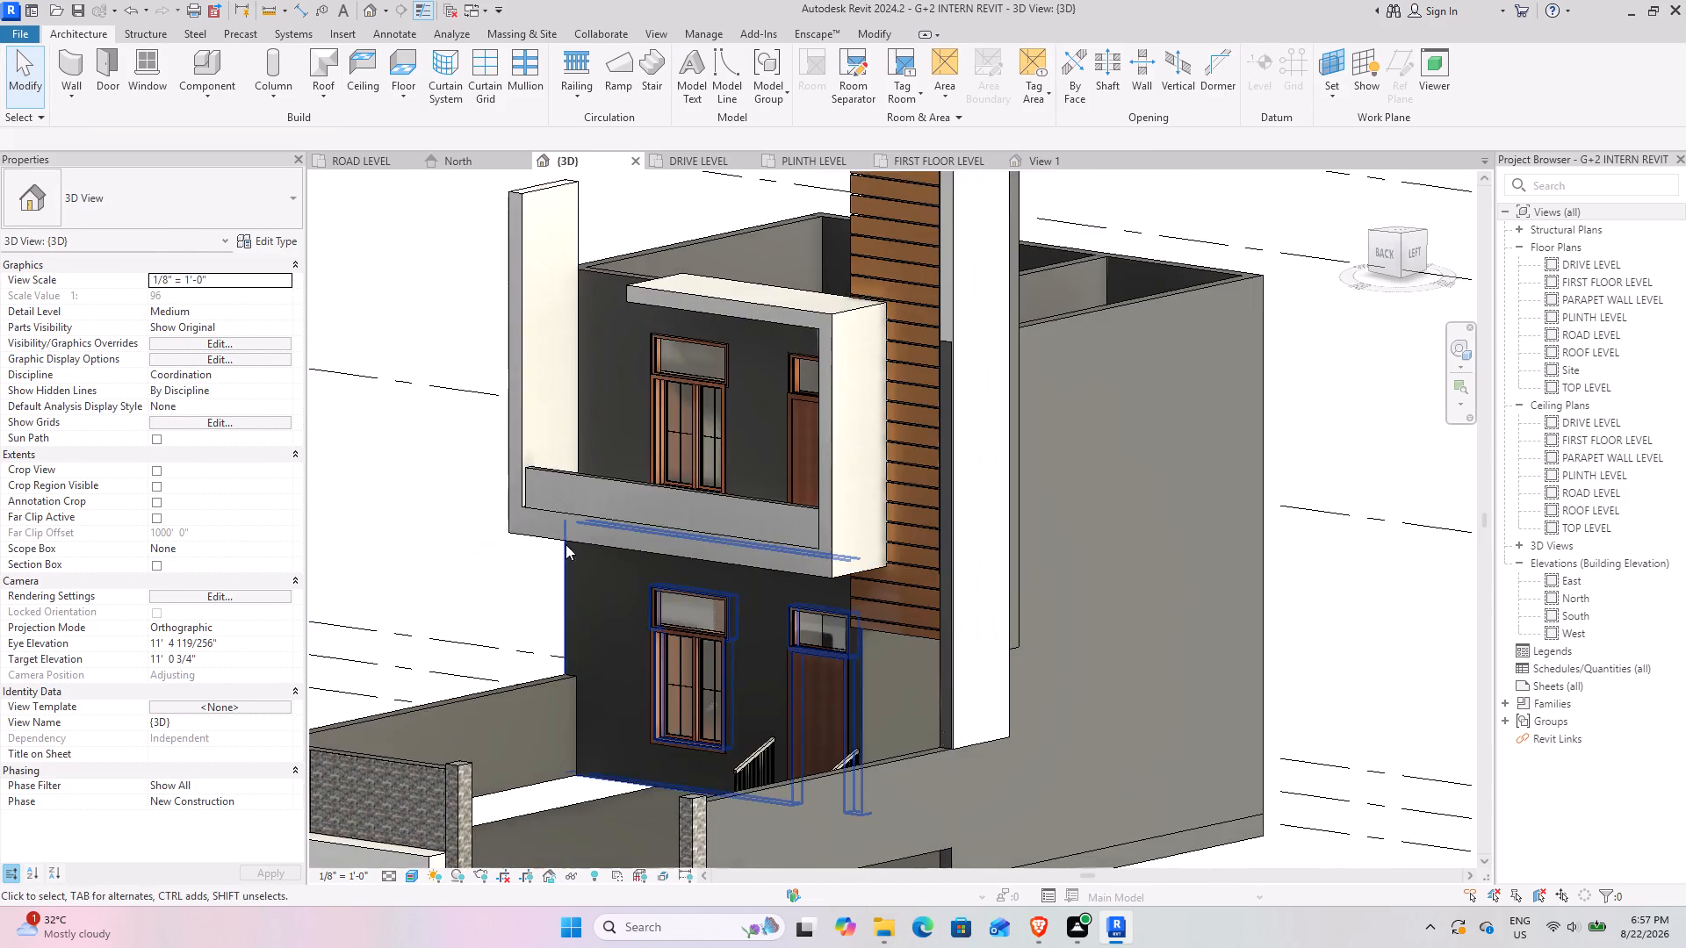
{"action": "middle_click_drag", "start_coordinate": [566, 544], "coordinate": [653, 686], "text": "shift"}
{"action": "middle_click_drag", "start_coordinate": [474, 555], "coordinate": [486, 517], "text": "shift"}
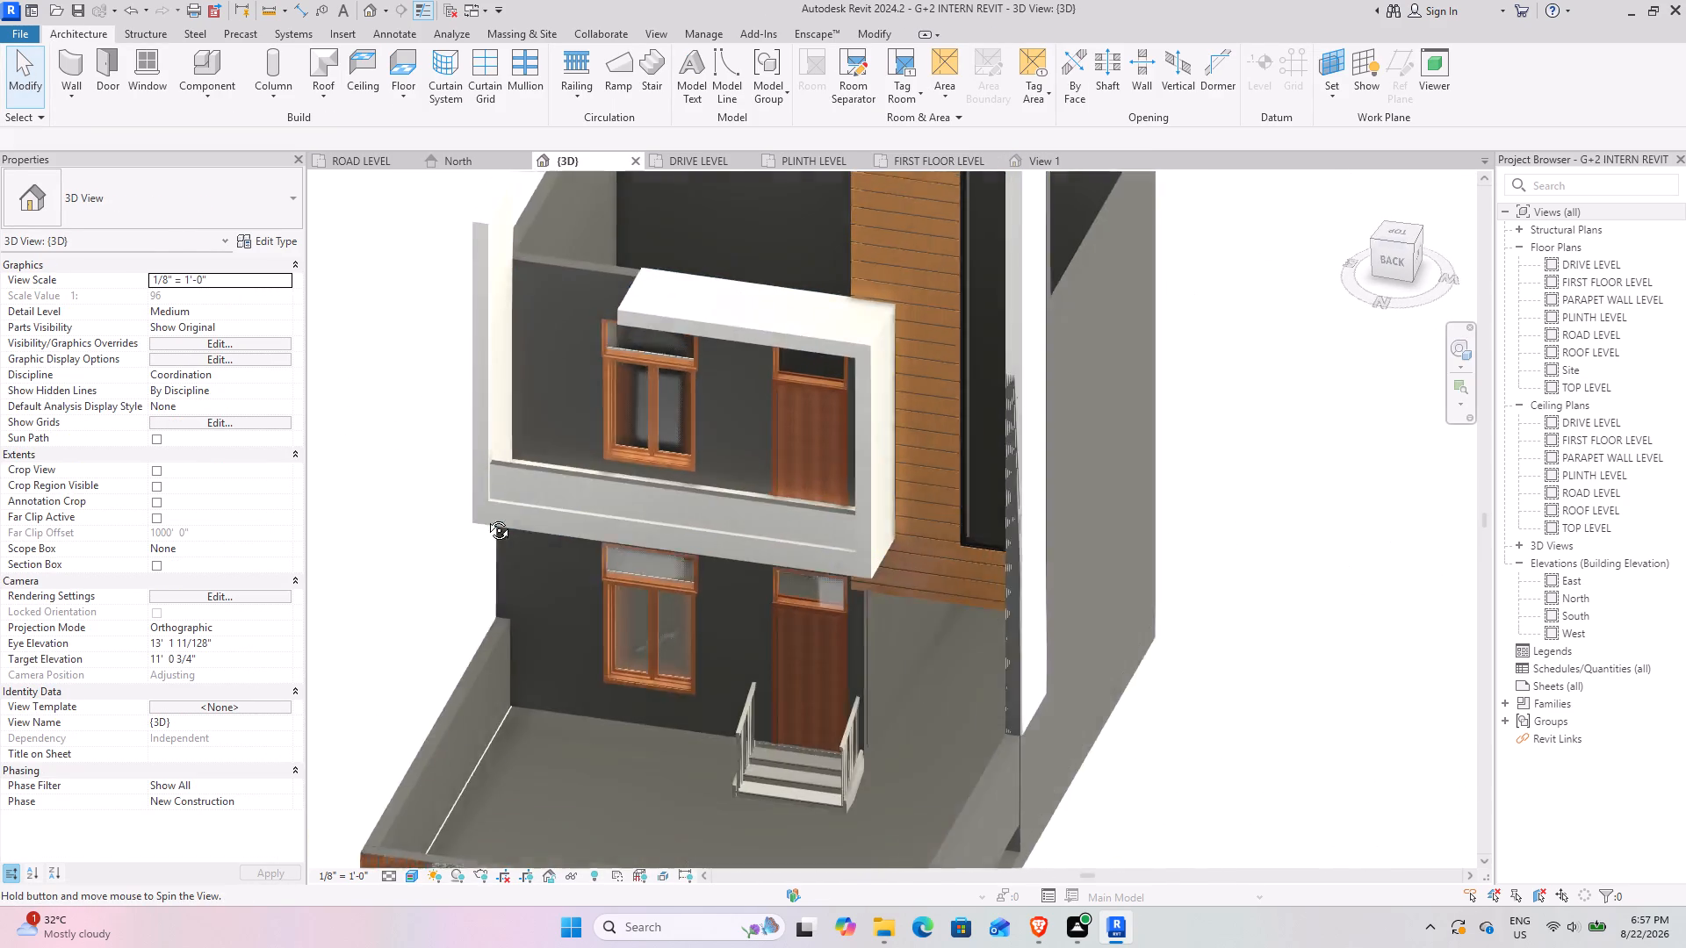
{"action": "middle_click_drag", "start_coordinate": [486, 517], "coordinate": [460, 555], "text": "shift"}
{"action": "scroll", "coordinate": [521, 455], "scroll_direction": "up", "scroll_amount": 8}
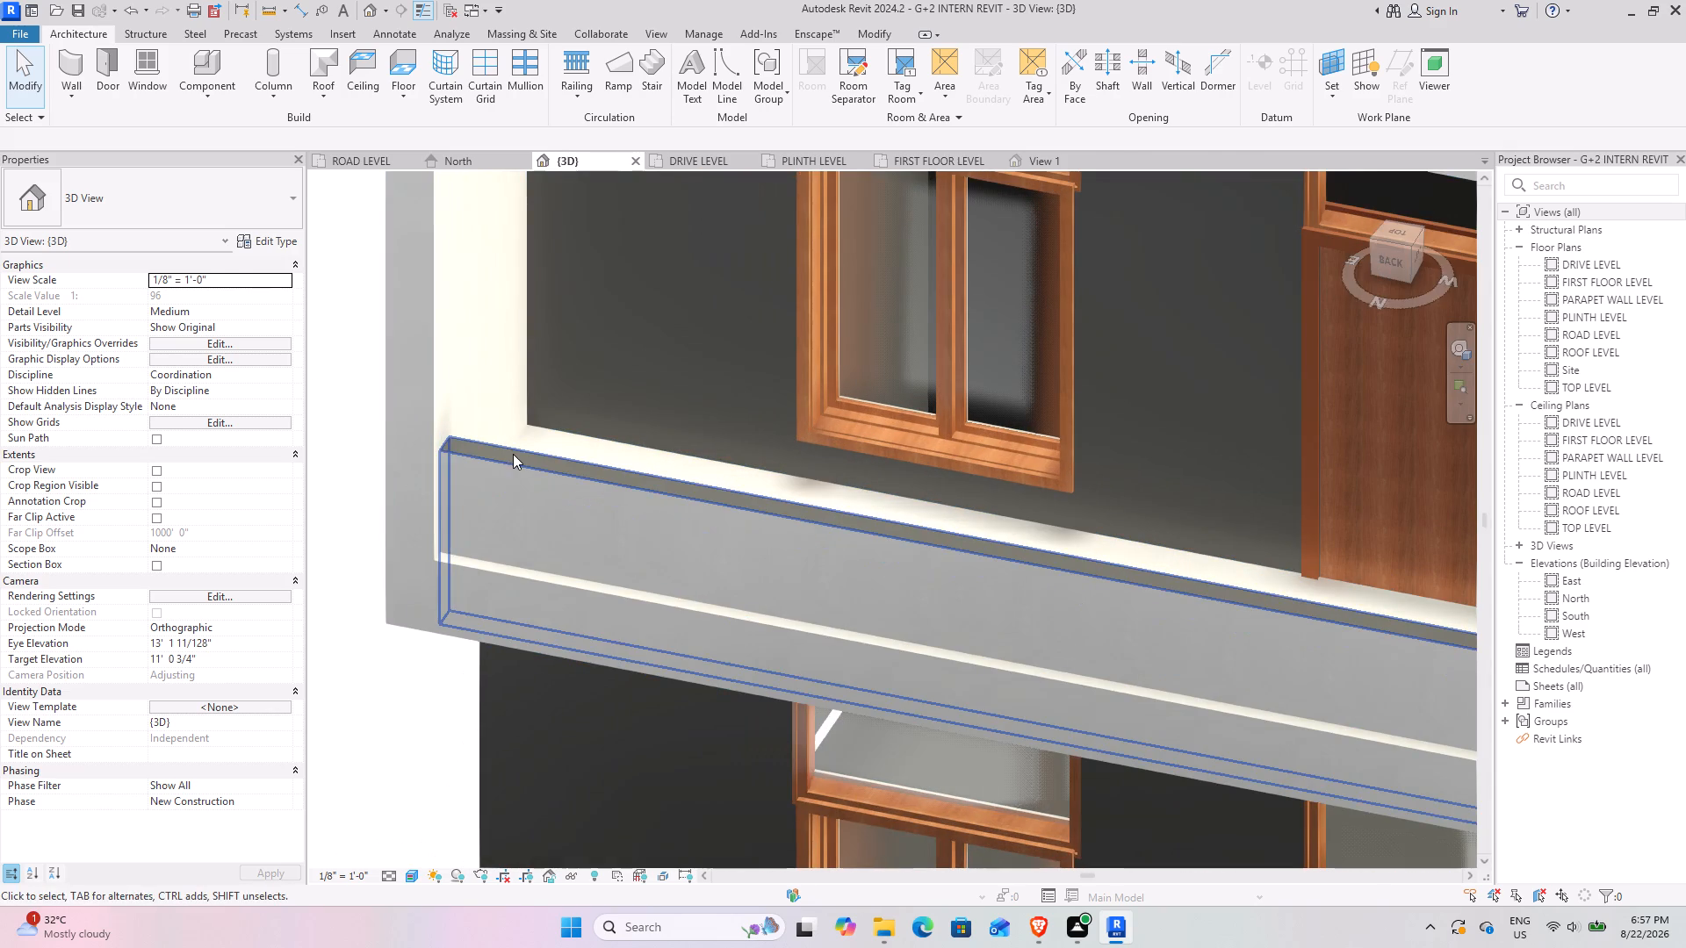
Set the balcony parapet wall's unconnected height to 4'.
{"action": "left_click", "coordinate": [513, 454]}
{"action": "scroll", "coordinate": [389, 567], "scroll_direction": "down", "scroll_amount": 4}
{"action": "middle_click_drag", "start_coordinate": [468, 646], "coordinate": [571, 424], "text": "shift"}
{"action": "middle_click_drag", "start_coordinate": [565, 422], "coordinate": [505, 420], "text": "shift"}
{"action": "middle_click_drag", "start_coordinate": [497, 595], "coordinate": [497, 520], "text": "shift"}
{"action": "middle_click_drag", "start_coordinate": [494, 524], "coordinate": [468, 566], "text": "shift"}
{"action": "middle_click_drag", "start_coordinate": [466, 573], "coordinate": [459, 592]}
{"action": "middle_click", "coordinate": [459, 596]}
{"action": "scroll", "coordinate": [501, 592], "scroll_direction": "down", "scroll_amount": 4}
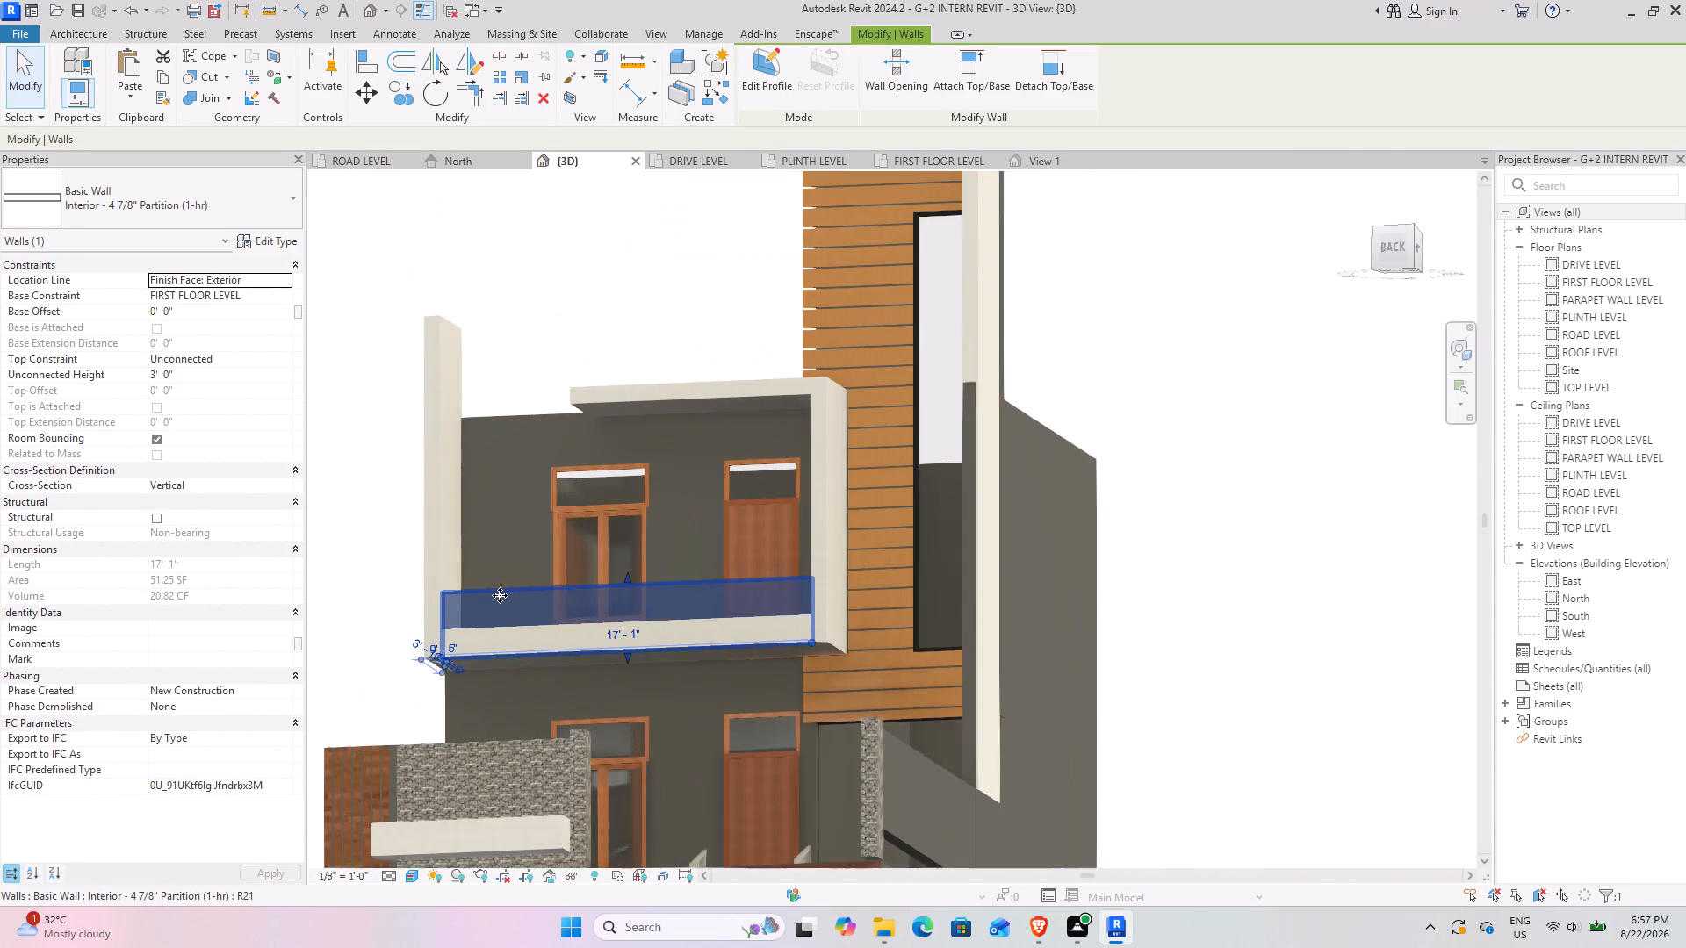
{"action": "middle_click_drag", "start_coordinate": [500, 597], "coordinate": [560, 696], "text": "shift"}
{"action": "middle_click_drag", "start_coordinate": [547, 671], "coordinate": [544, 623], "text": "shift"}
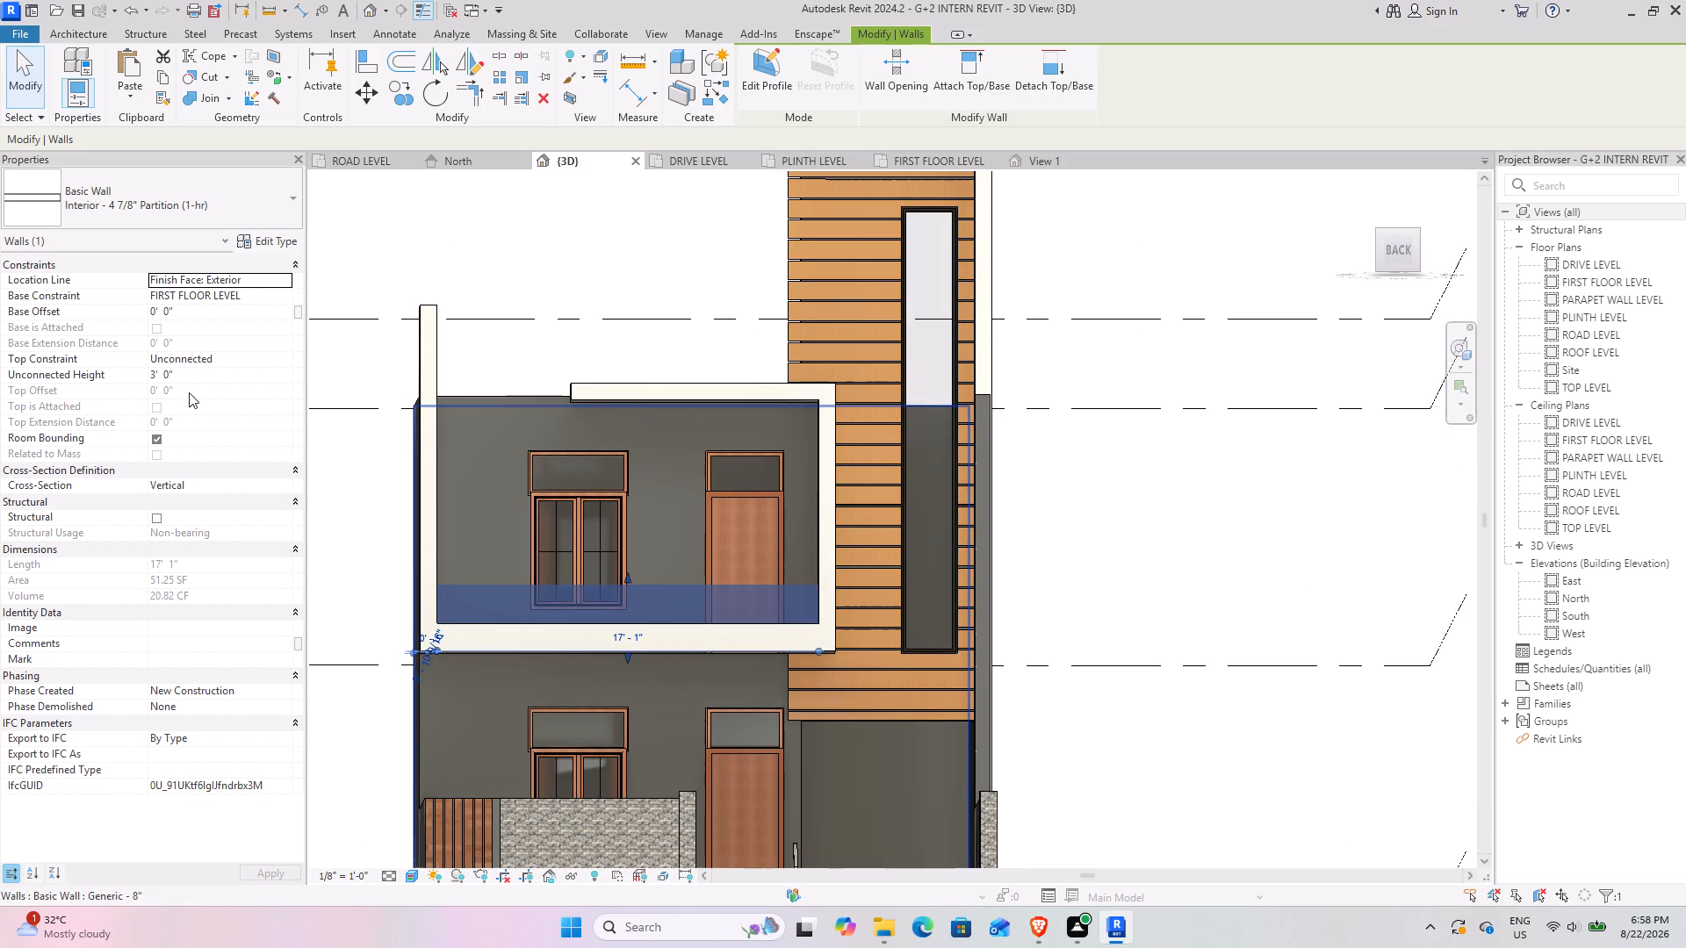
{"action": "left_click", "coordinate": [210, 378]}
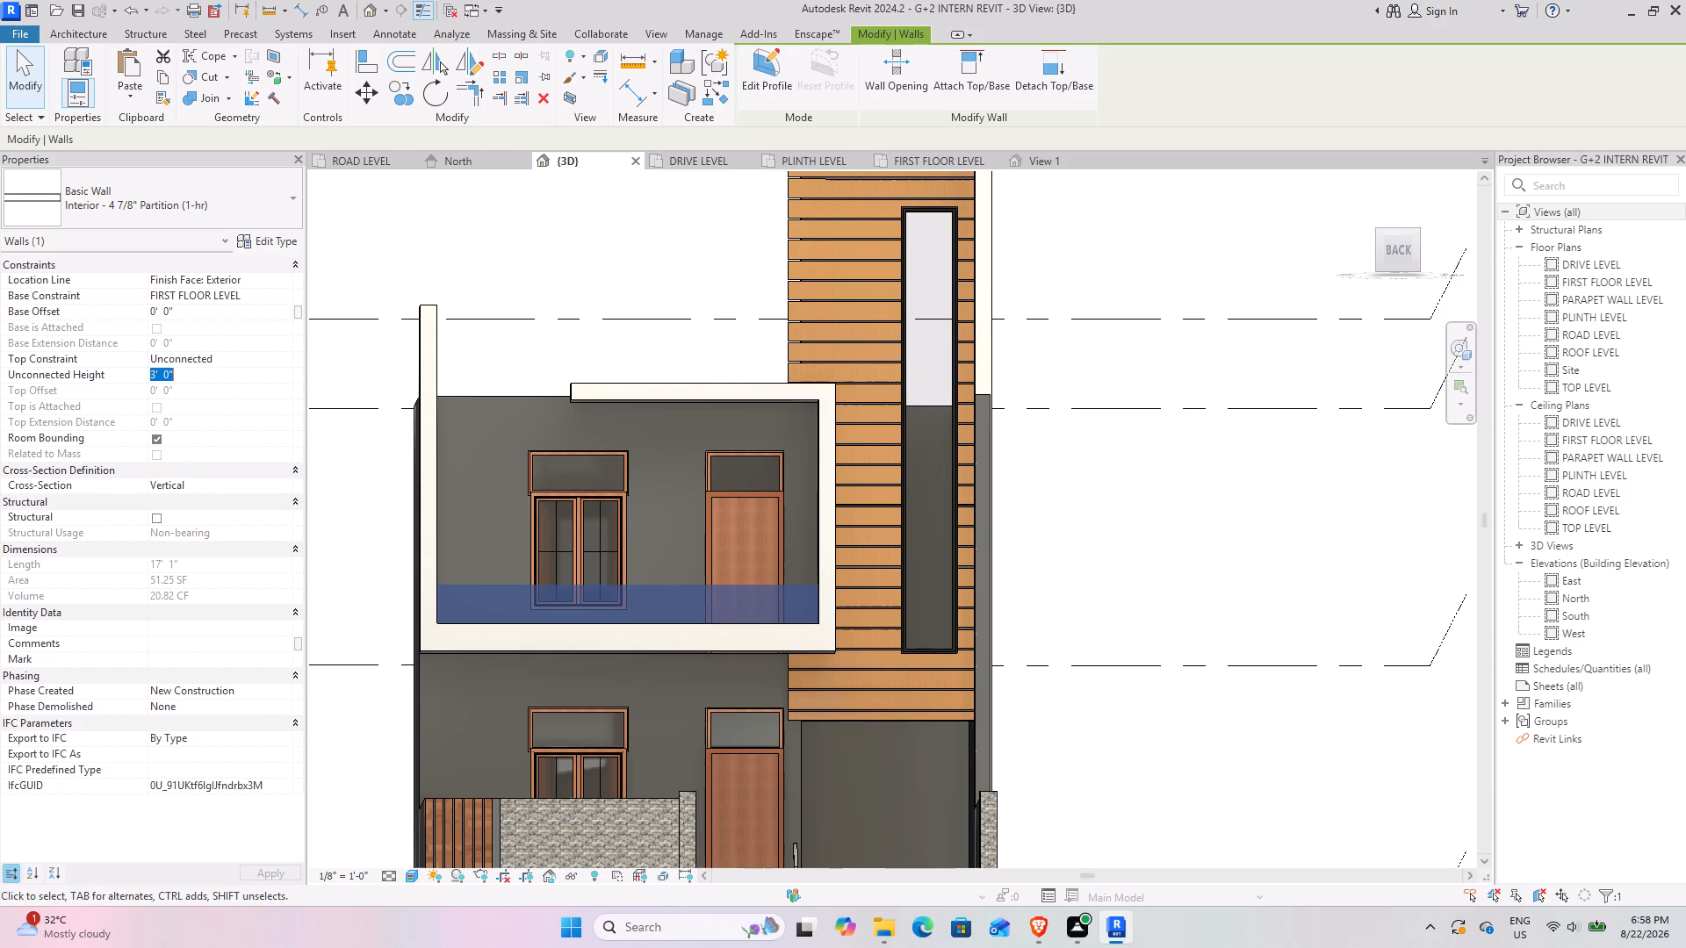
{"action": "type", "text": "4'"}
{"action": "key", "text": "Return"}
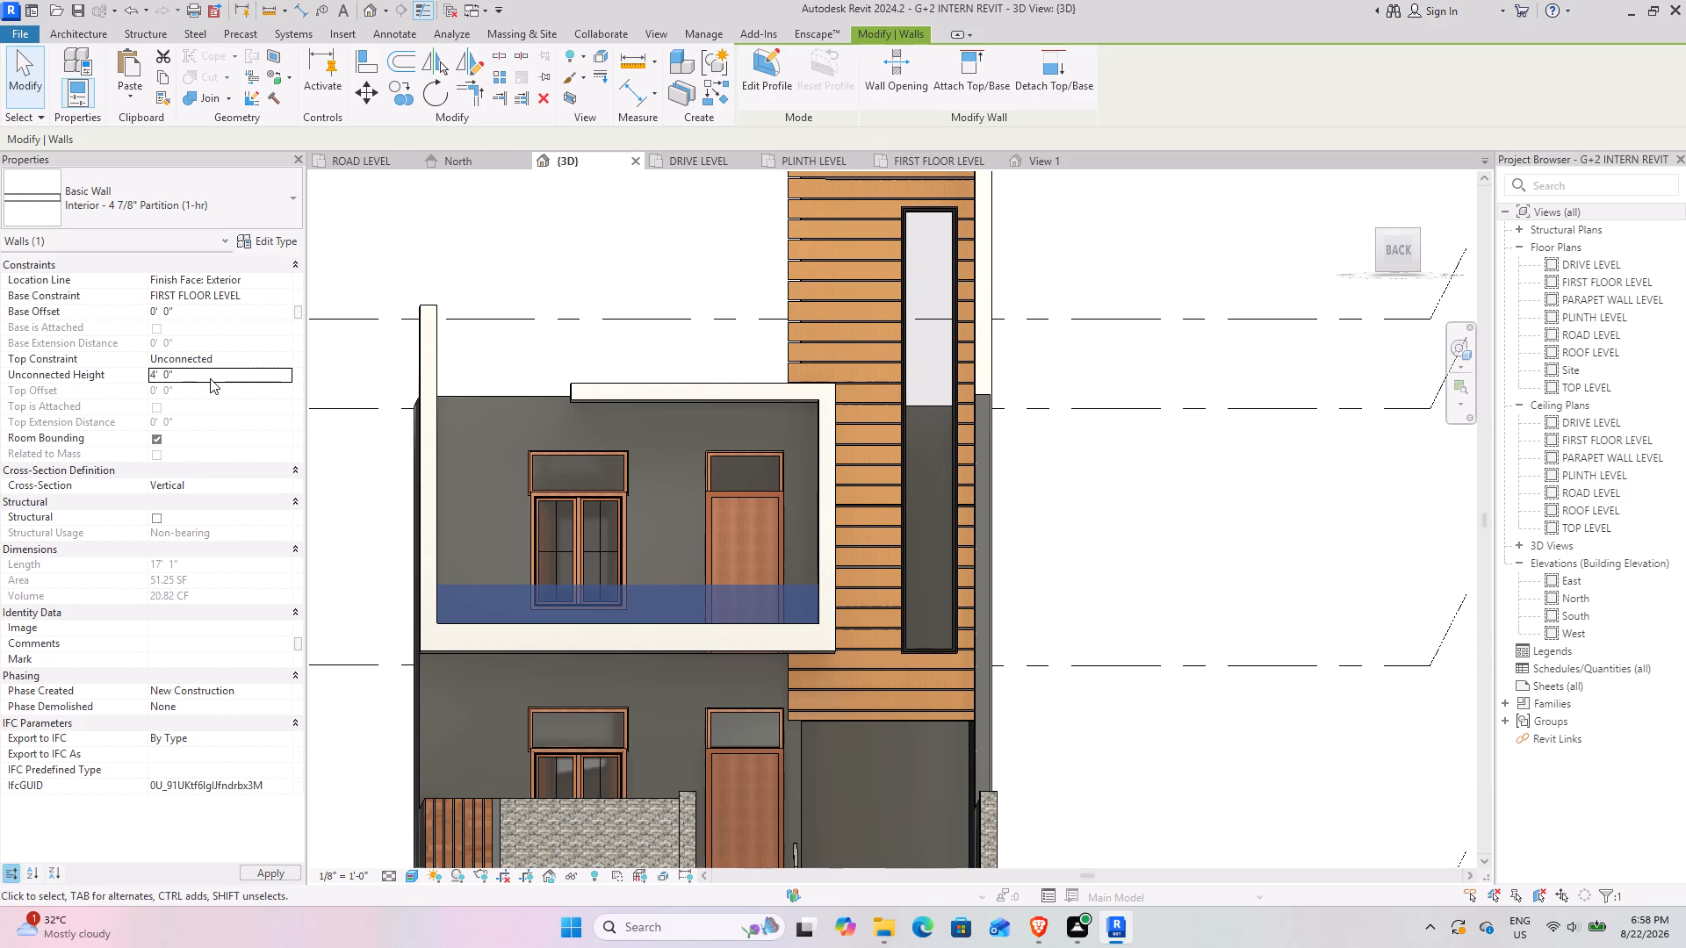
{"action": "left_click", "coordinate": [1080, 579]}
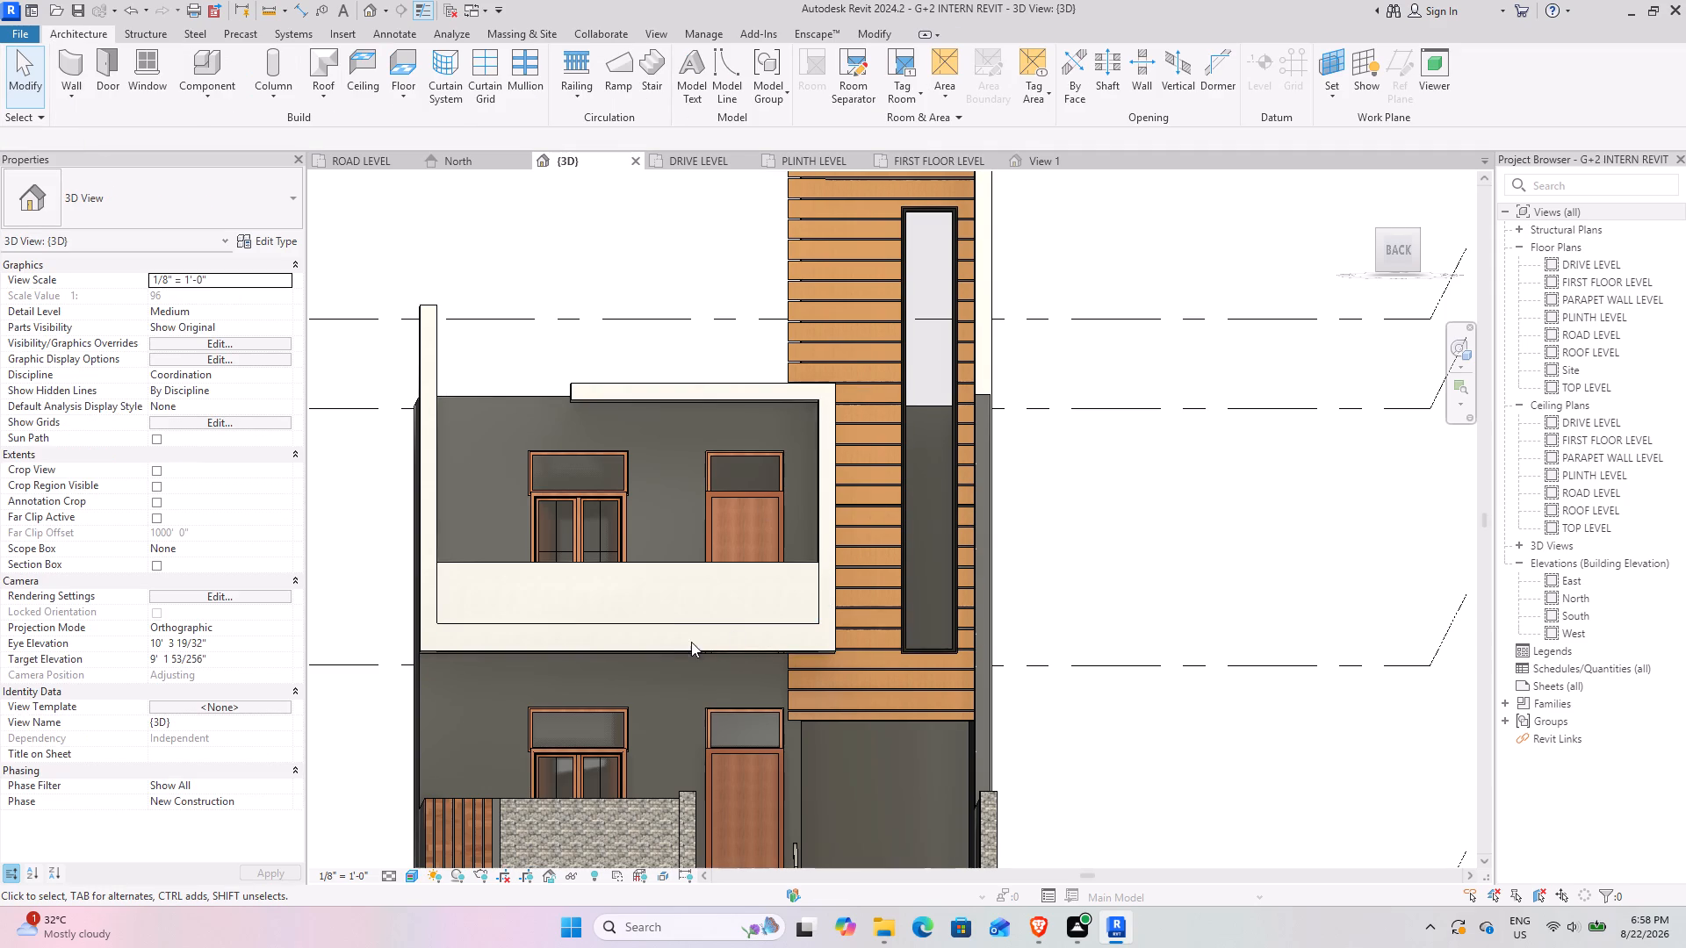
Examine how the raised parapet wall fits between the balcony's side members in 3D.
{"action": "middle_click_drag", "start_coordinate": [664, 616], "coordinate": [627, 697], "text": "shift"}
{"action": "middle_click_drag", "start_coordinate": [594, 665], "coordinate": [525, 667], "text": "shift"}
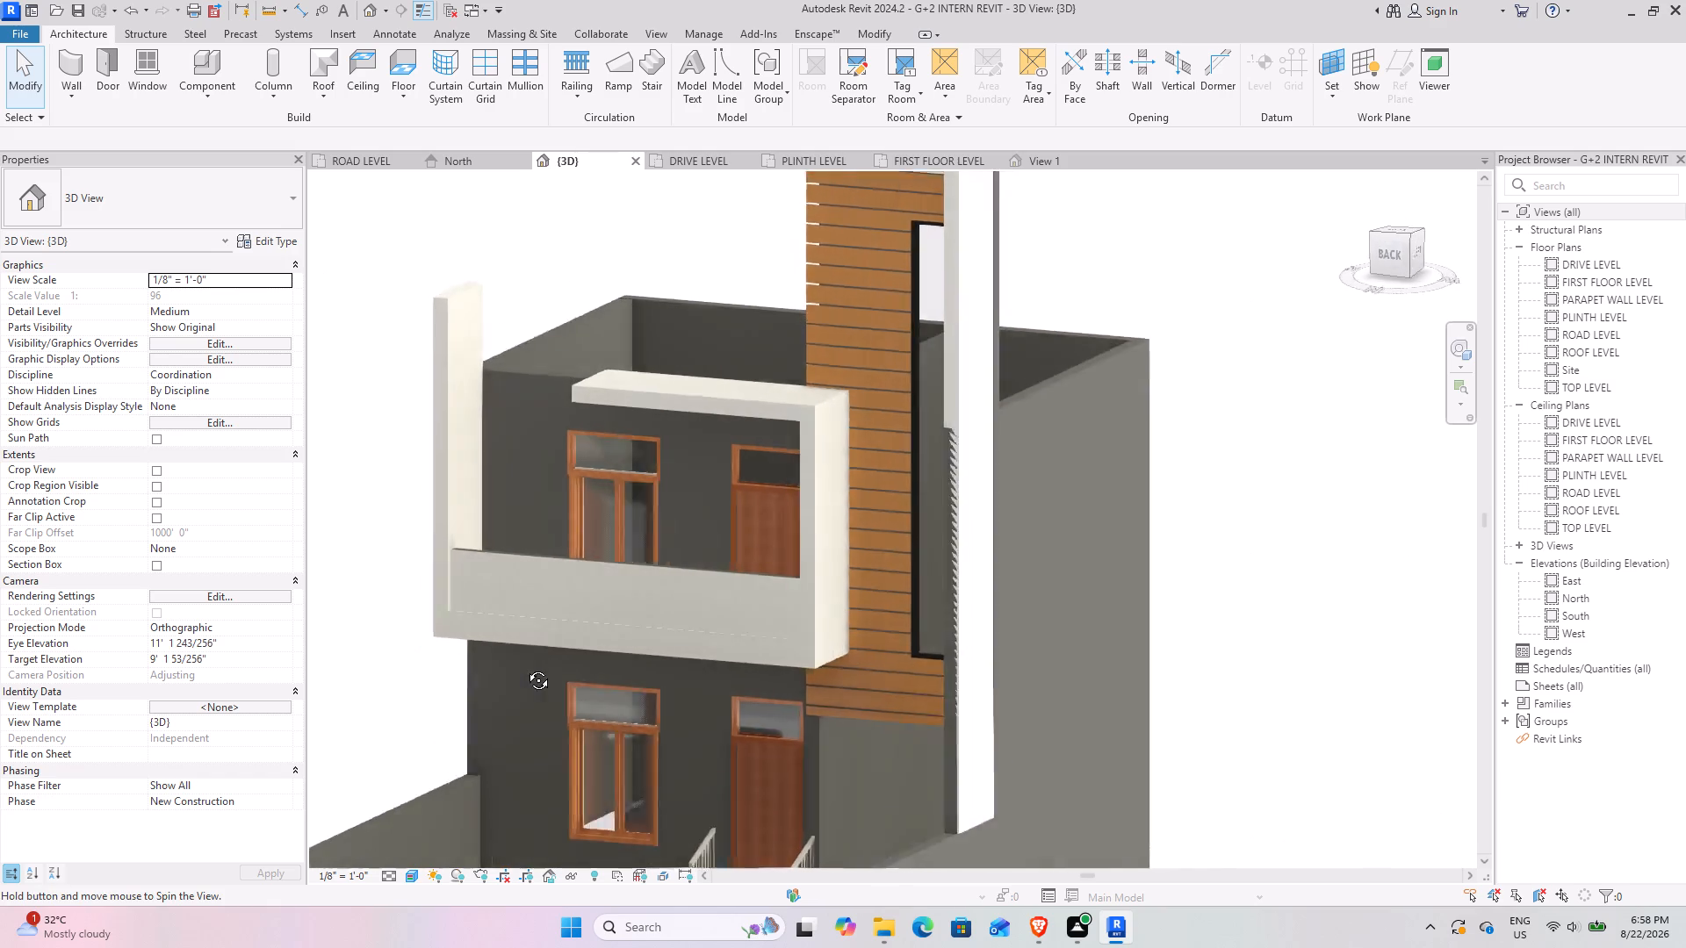
{"action": "middle_click_drag", "start_coordinate": [525, 667], "coordinate": [465, 667], "text": "shift"}
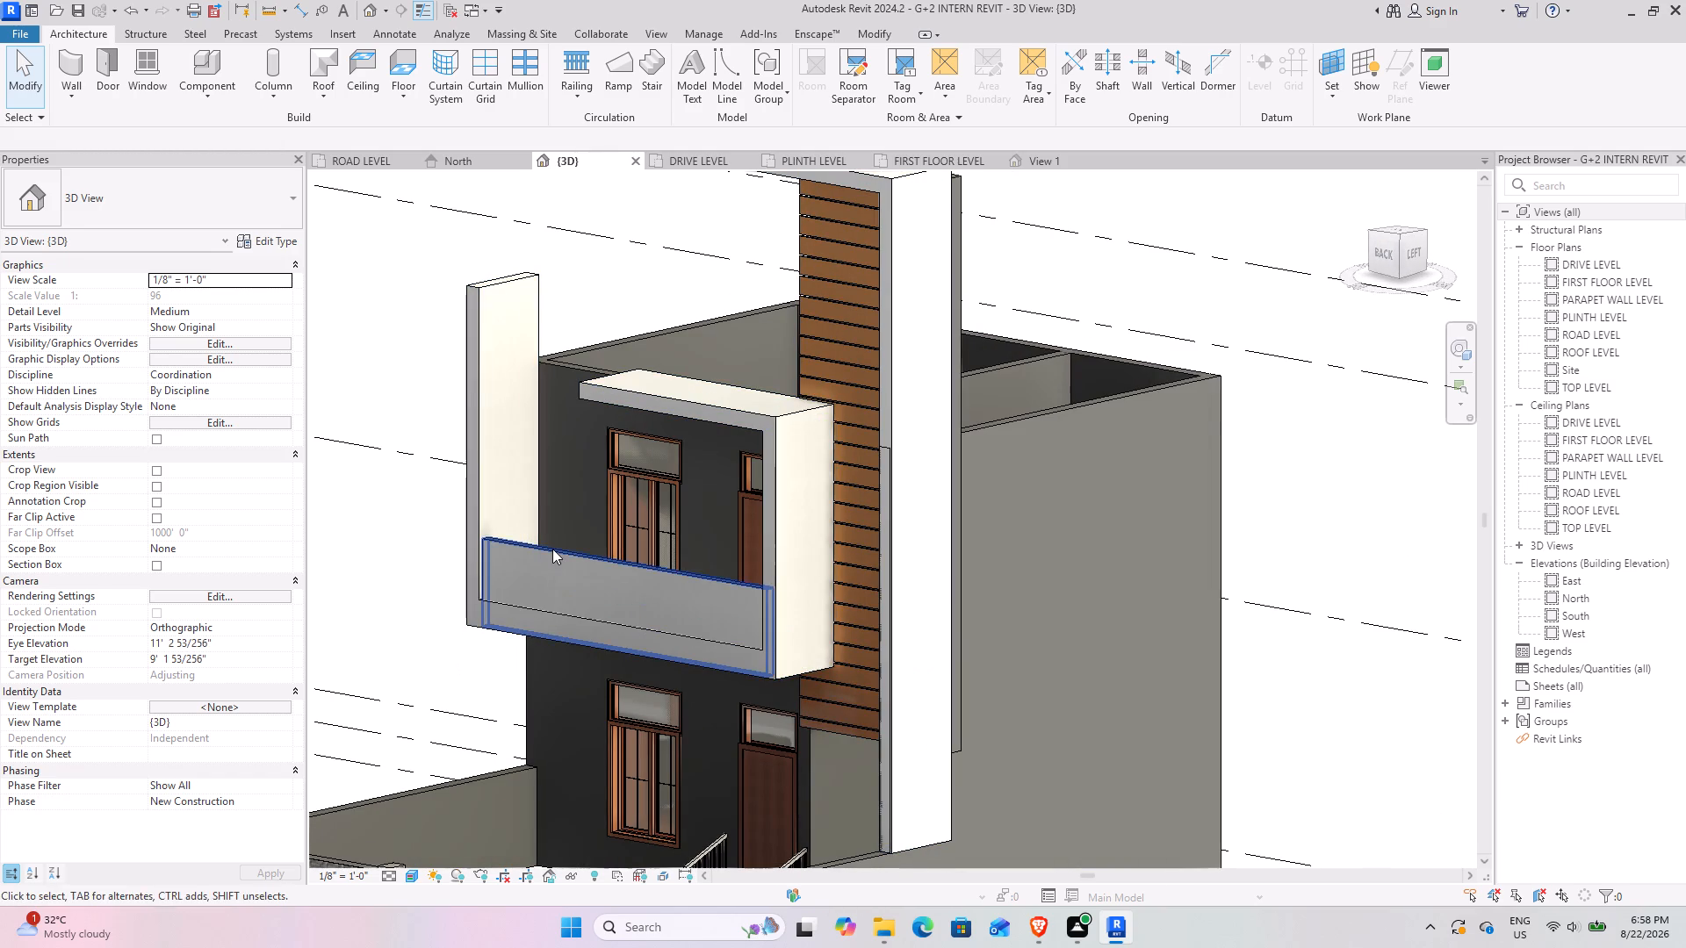
{"action": "left_click", "coordinate": [552, 549]}
{"action": "middle_click_drag", "start_coordinate": [354, 506], "coordinate": [428, 562], "text": "shift"}
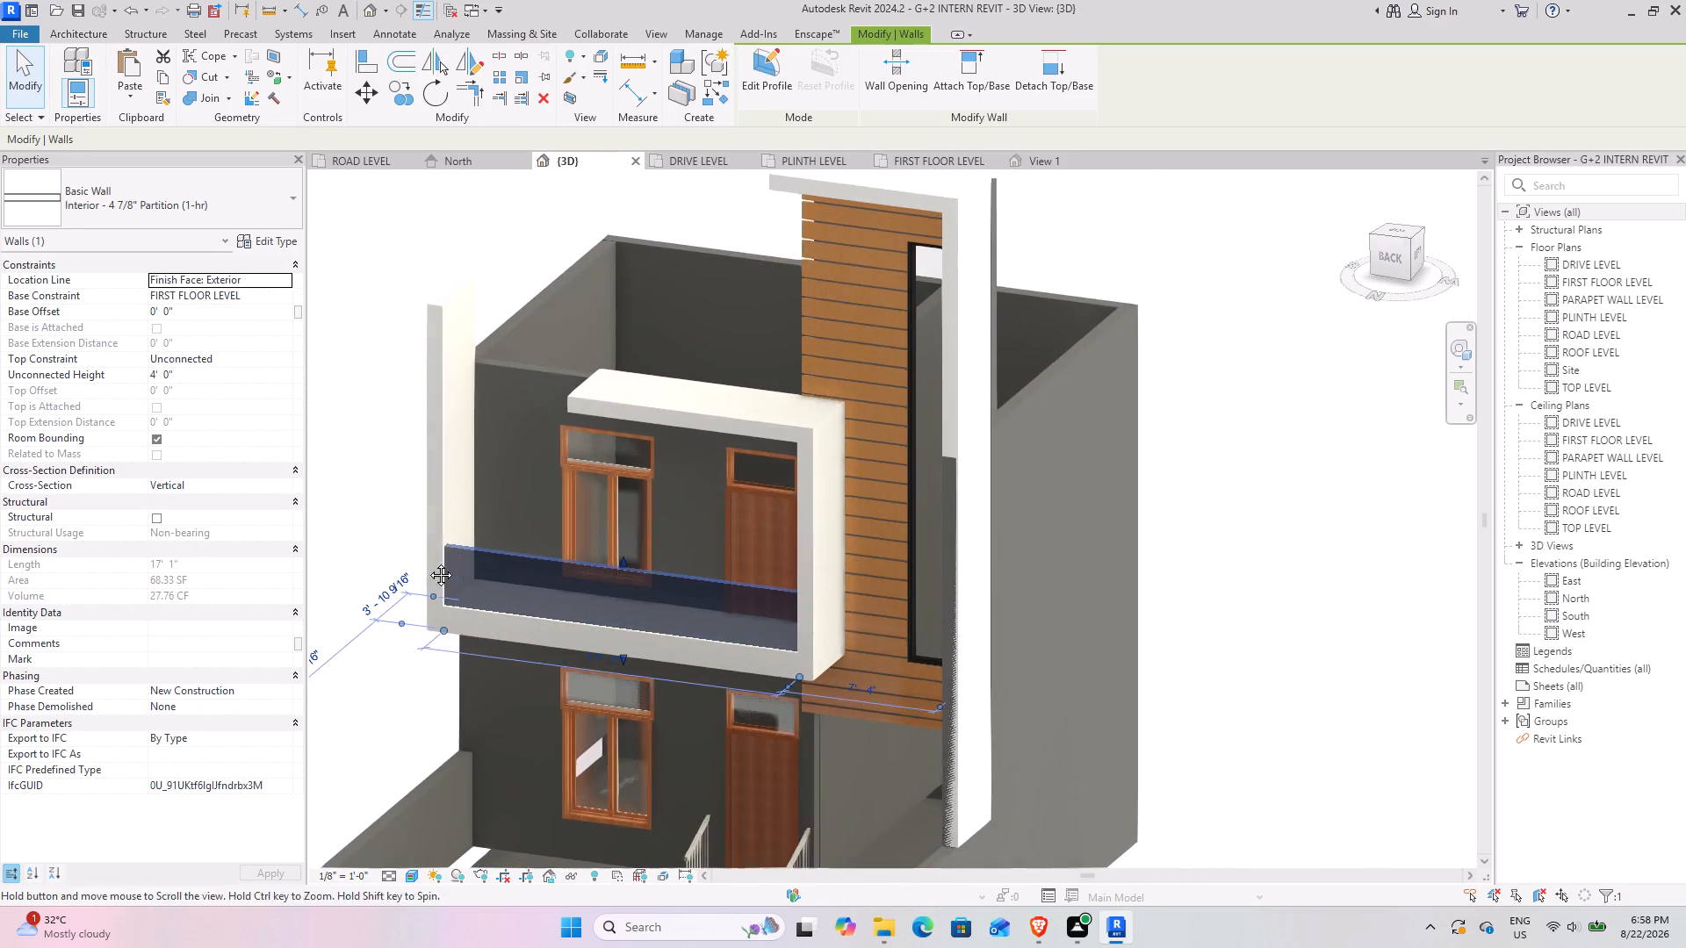
{"action": "middle_click_drag", "start_coordinate": [428, 562], "coordinate": [427, 562], "text": "shift"}
{"action": "left_click", "coordinate": [368, 494]}
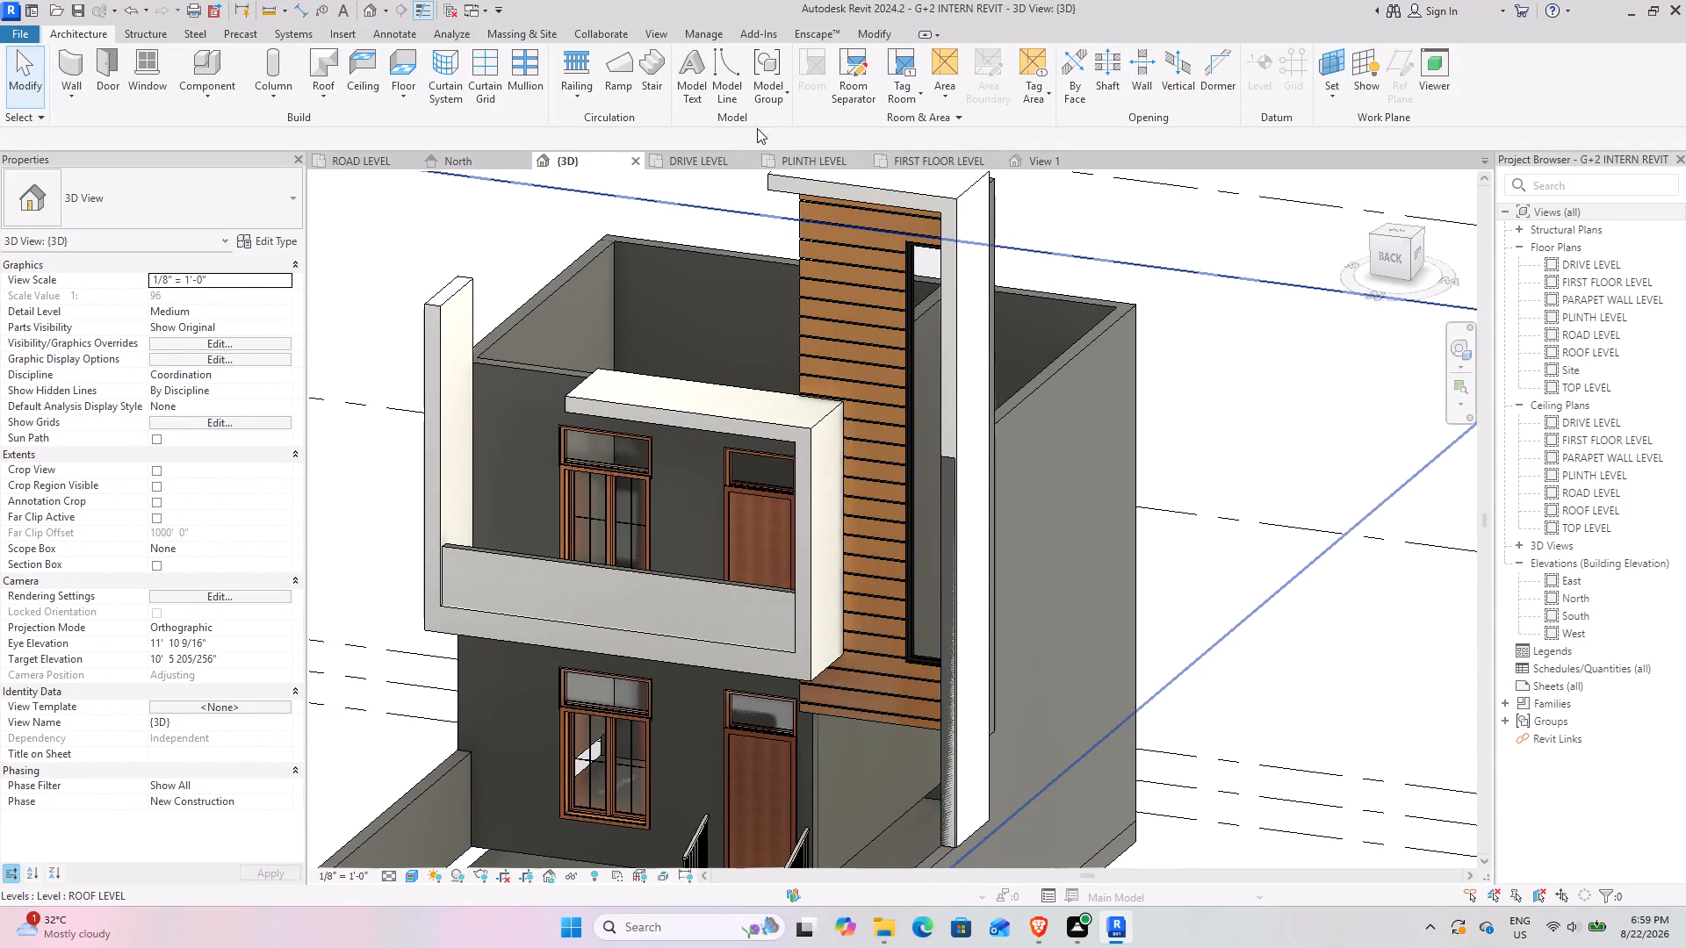
Create a 6' long Handrail - Rectangular railing along the parapet wall's centreline in the FIRST FLOOR LEVEL plan.
{"action": "left_click", "coordinate": [924, 156]}
{"action": "scroll", "coordinate": [789, 666], "scroll_direction": "down", "scroll_amount": 3}
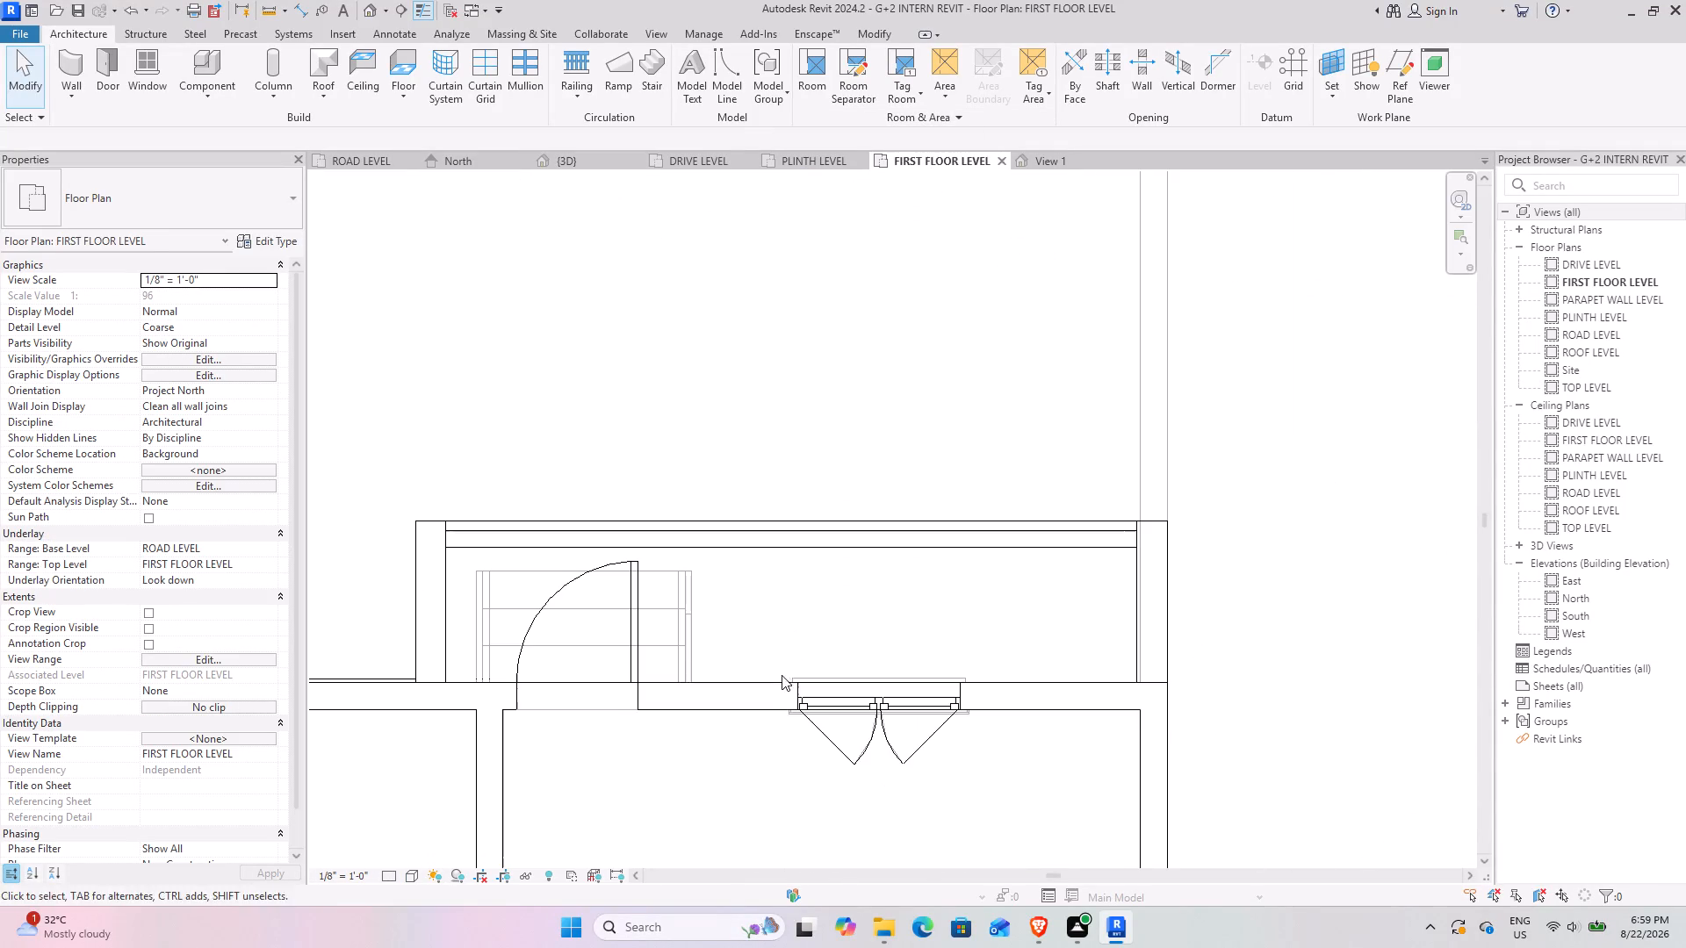
{"action": "scroll", "coordinate": [815, 523], "scroll_direction": "up", "scroll_amount": 3}
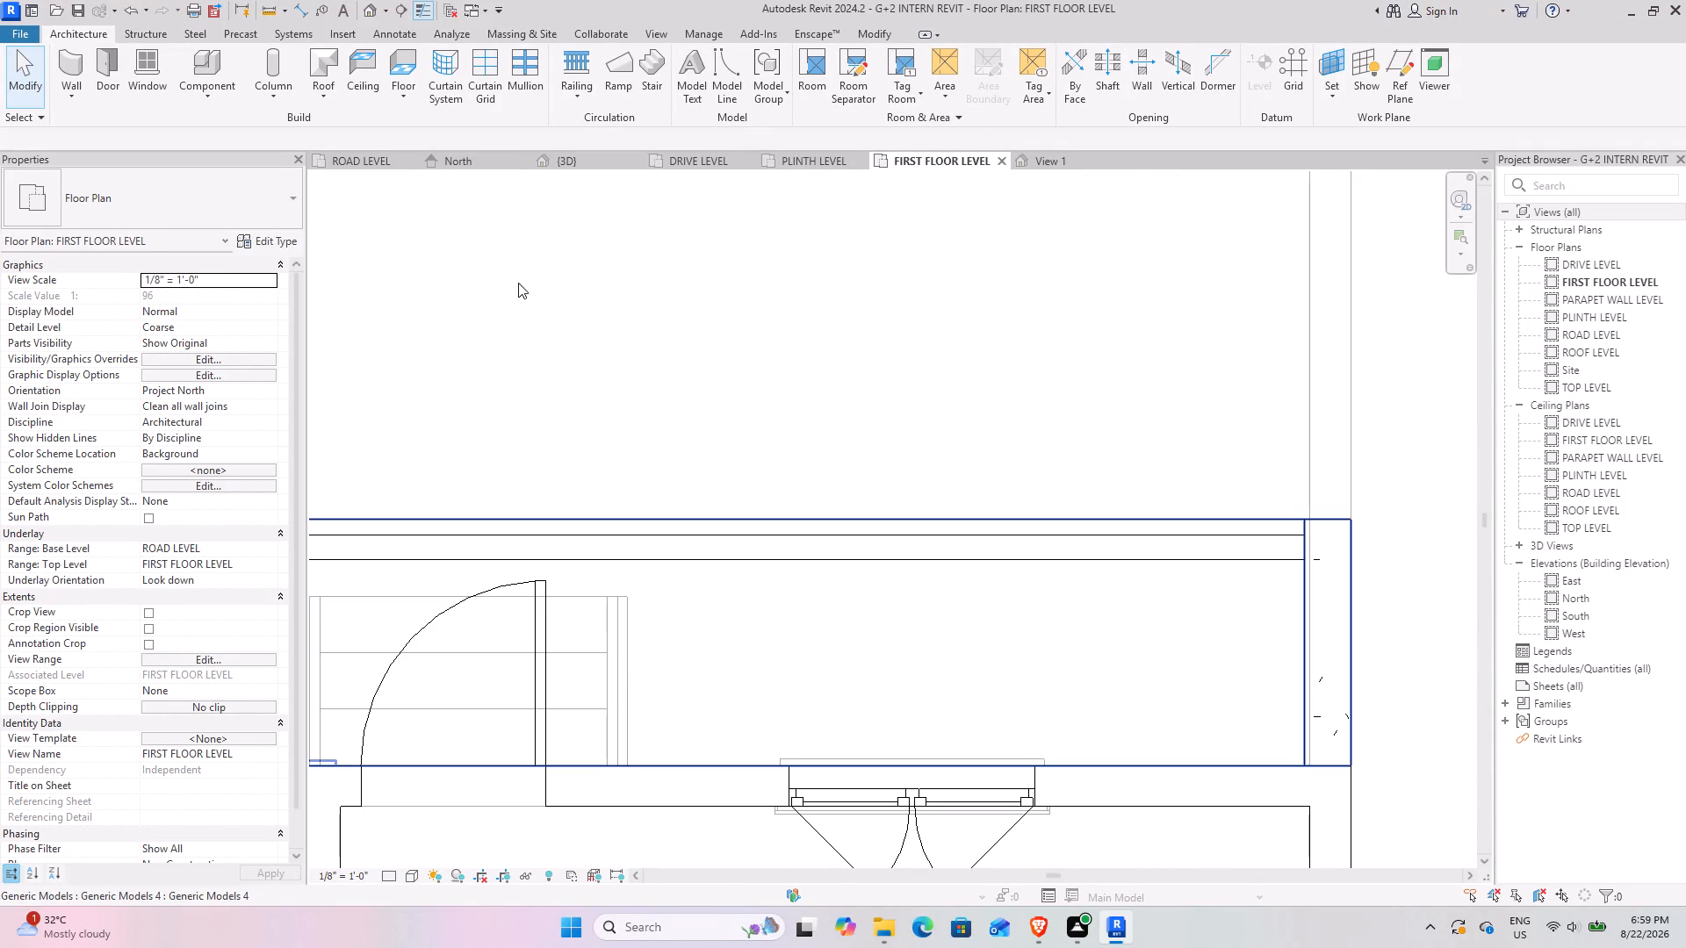
{"action": "left_click", "coordinate": [574, 59]}
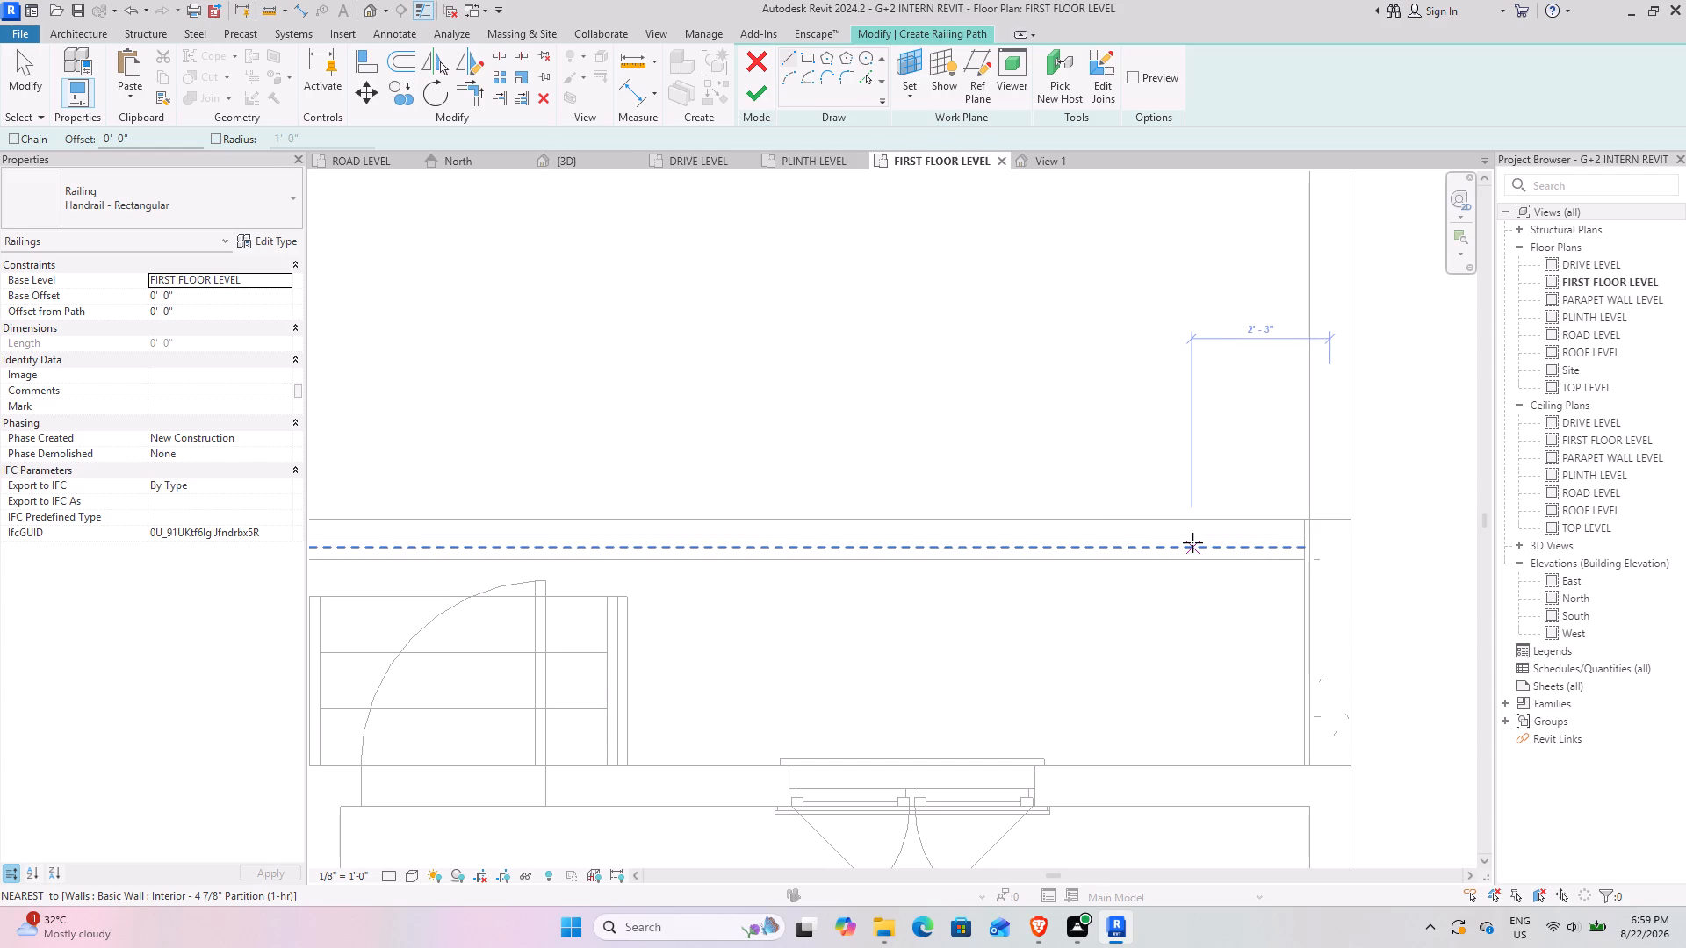
{"action": "left_click", "coordinate": [1192, 542]}
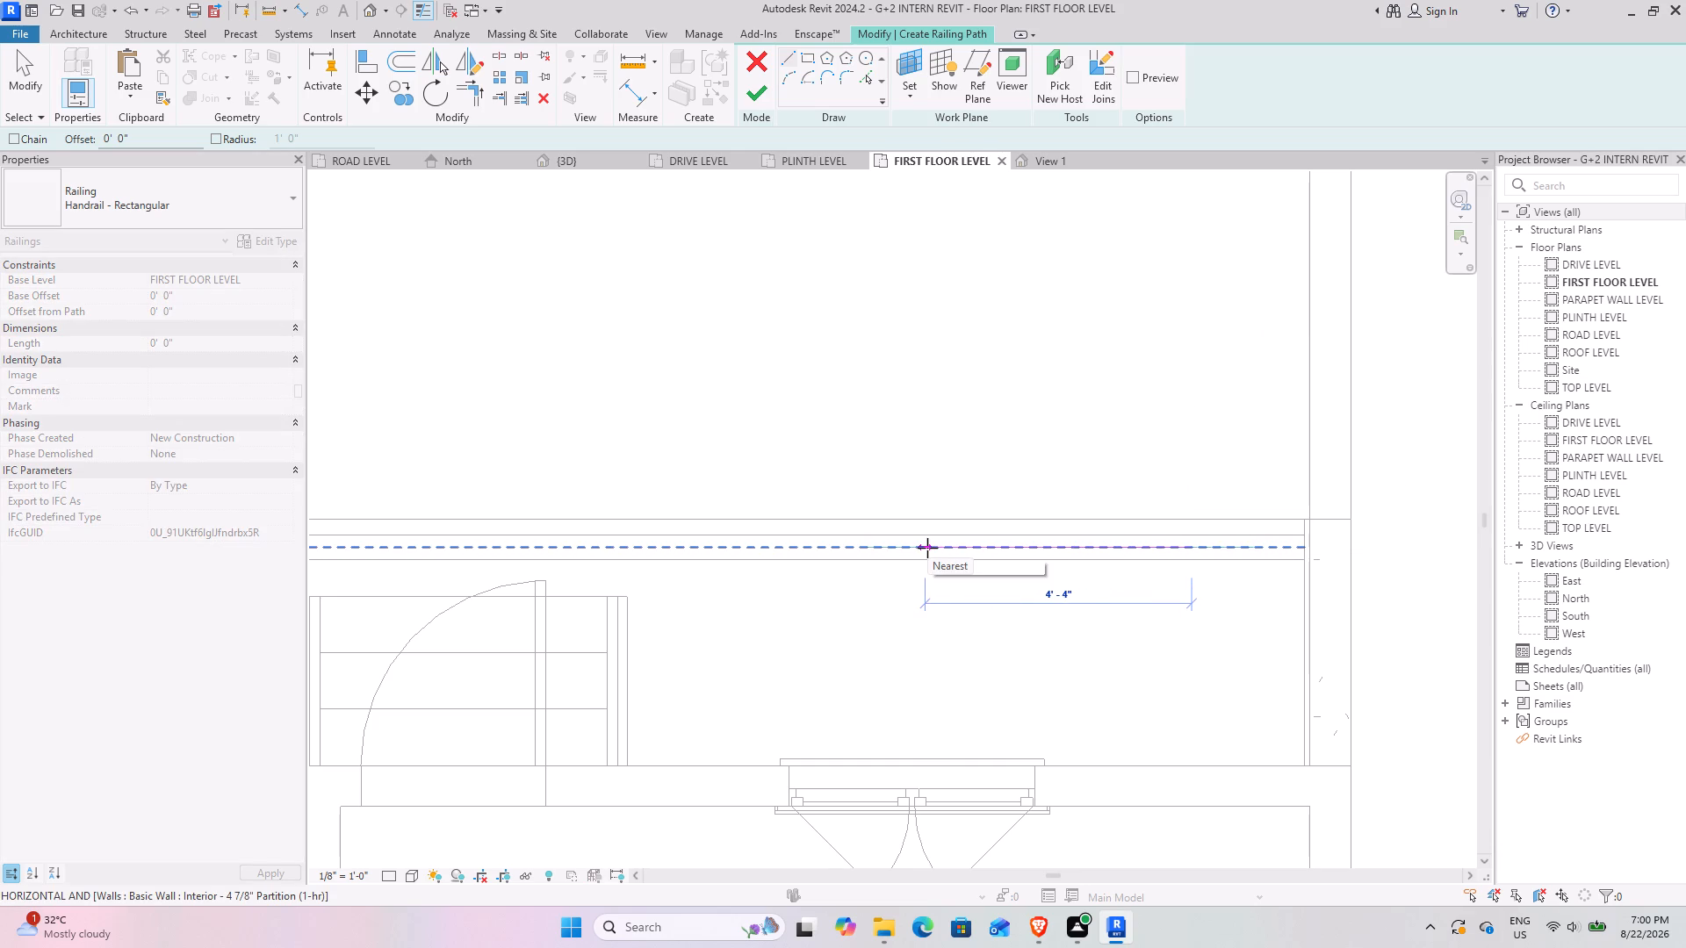
{"action": "type", "text": "6'"}
{"action": "key", "text": "Return"}
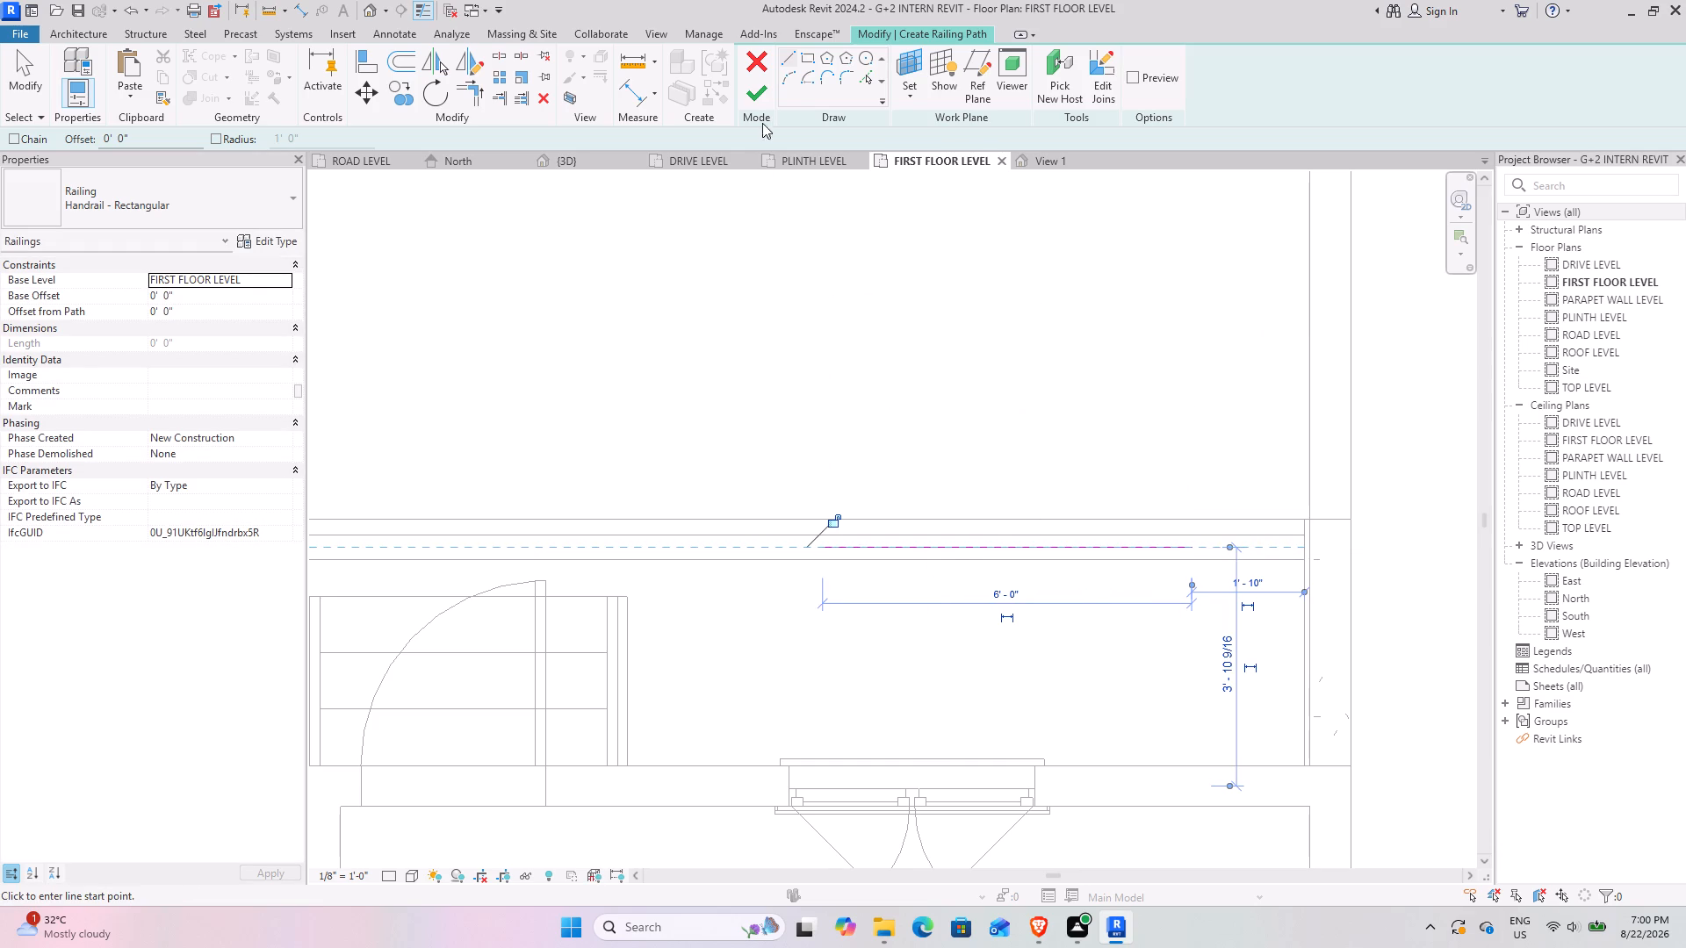
{"action": "left_click", "coordinate": [760, 95]}
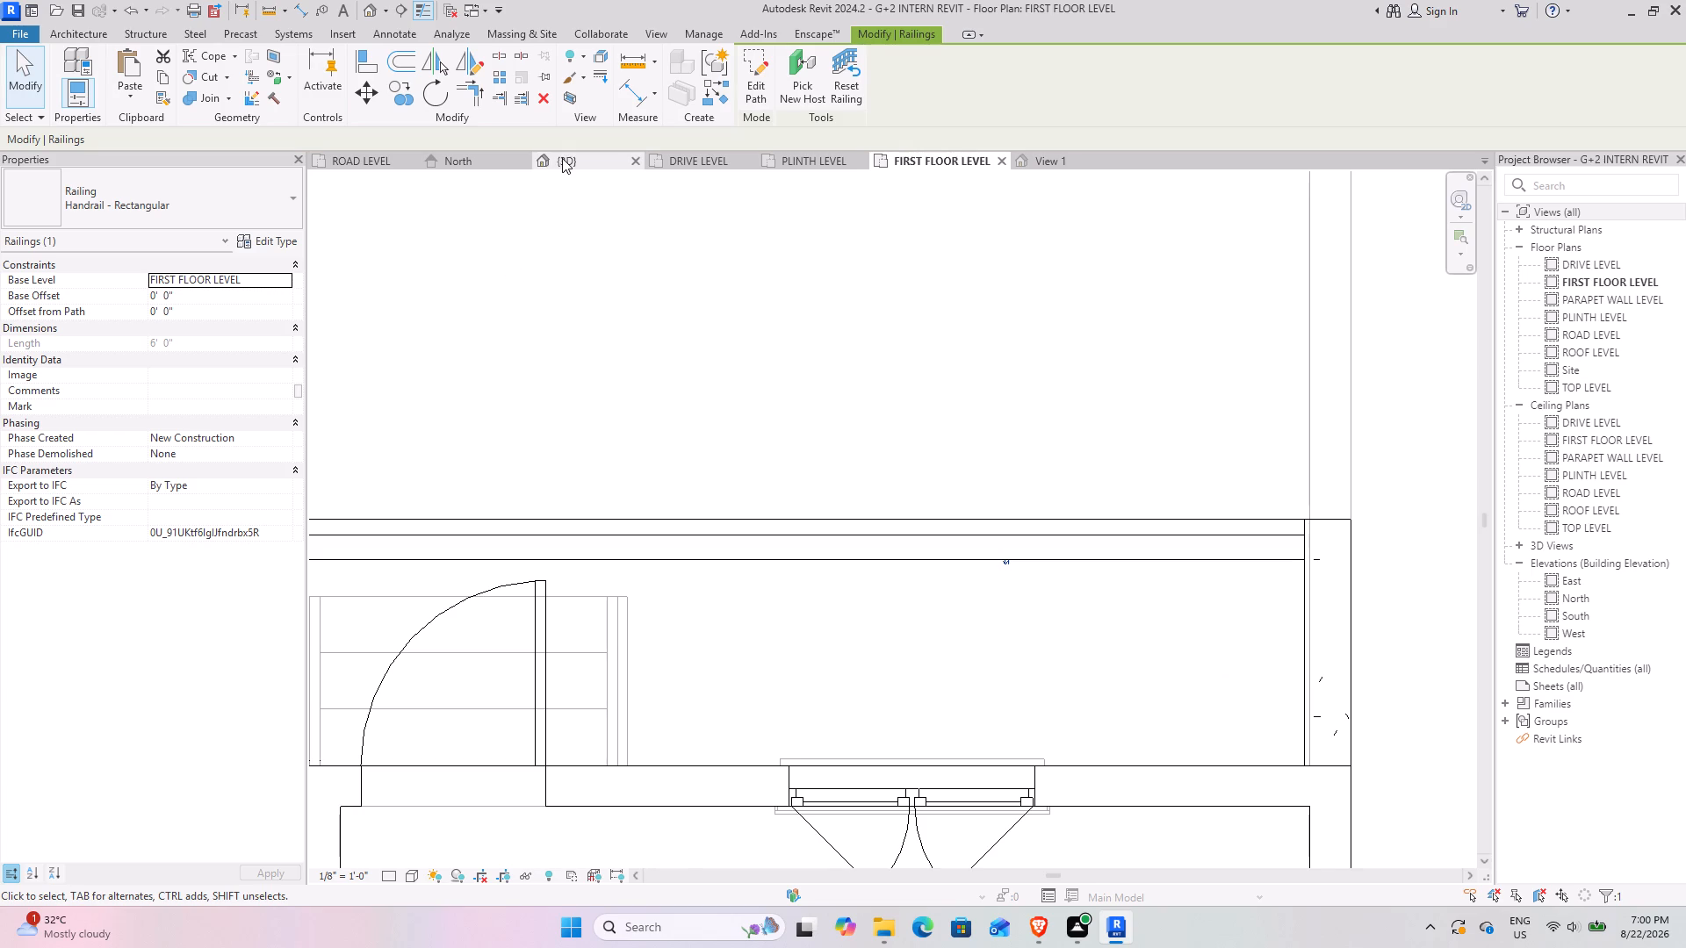
{"action": "left_click", "coordinate": [562, 158]}
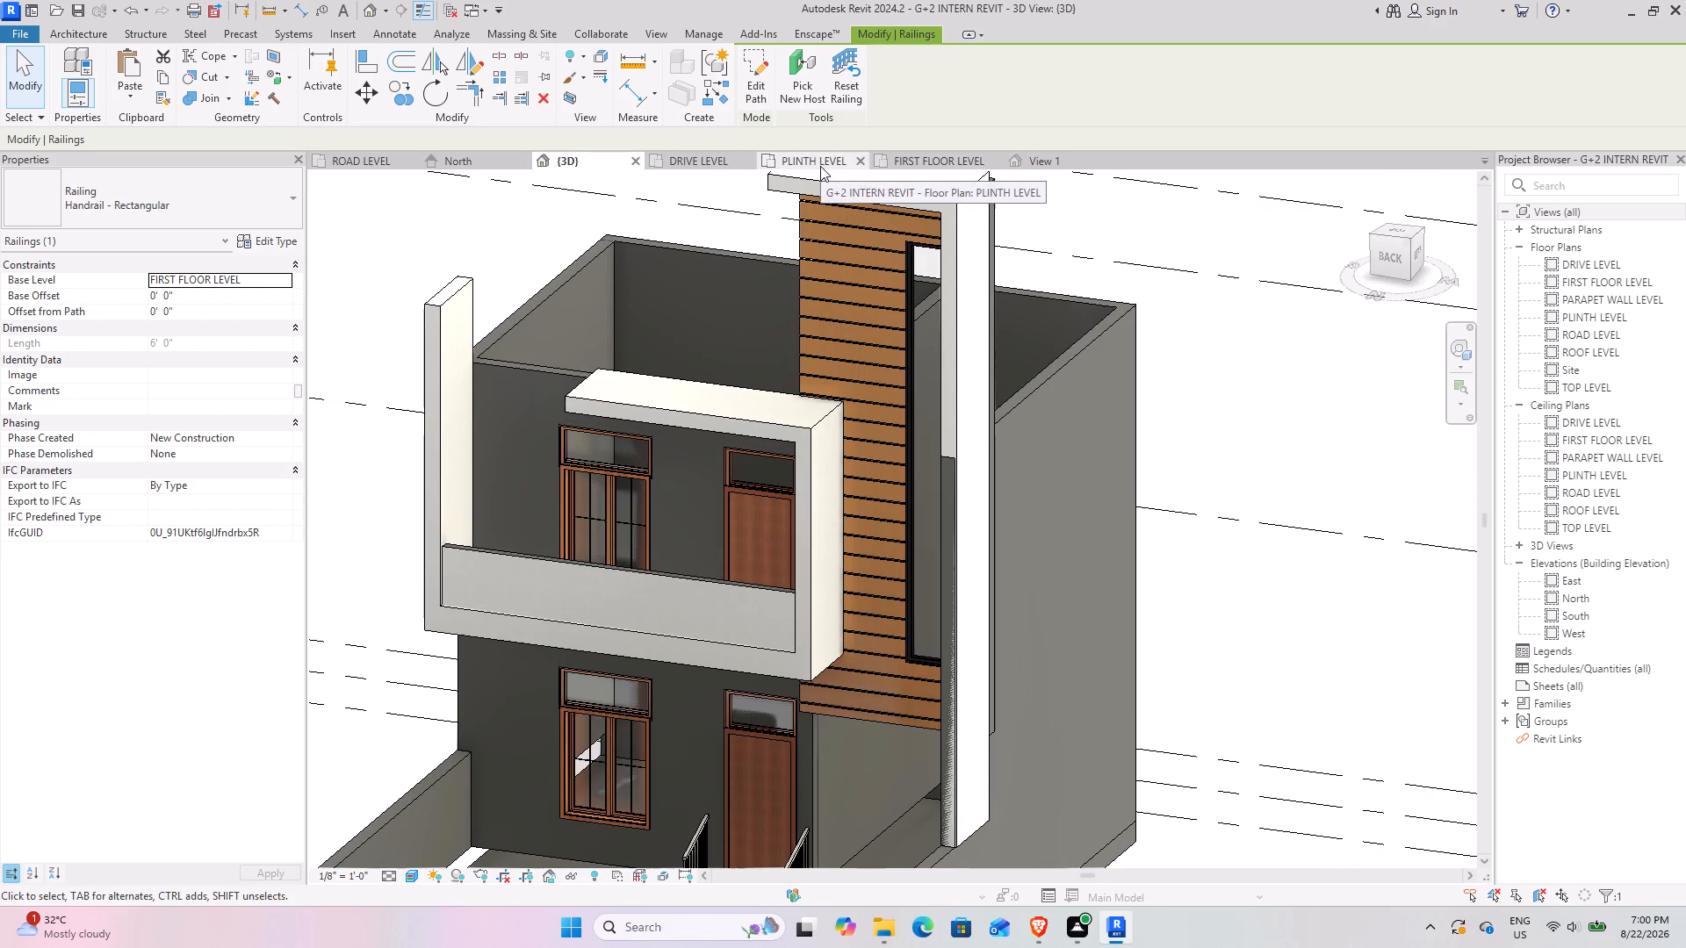
{"action": "left_click", "coordinate": [913, 165]}
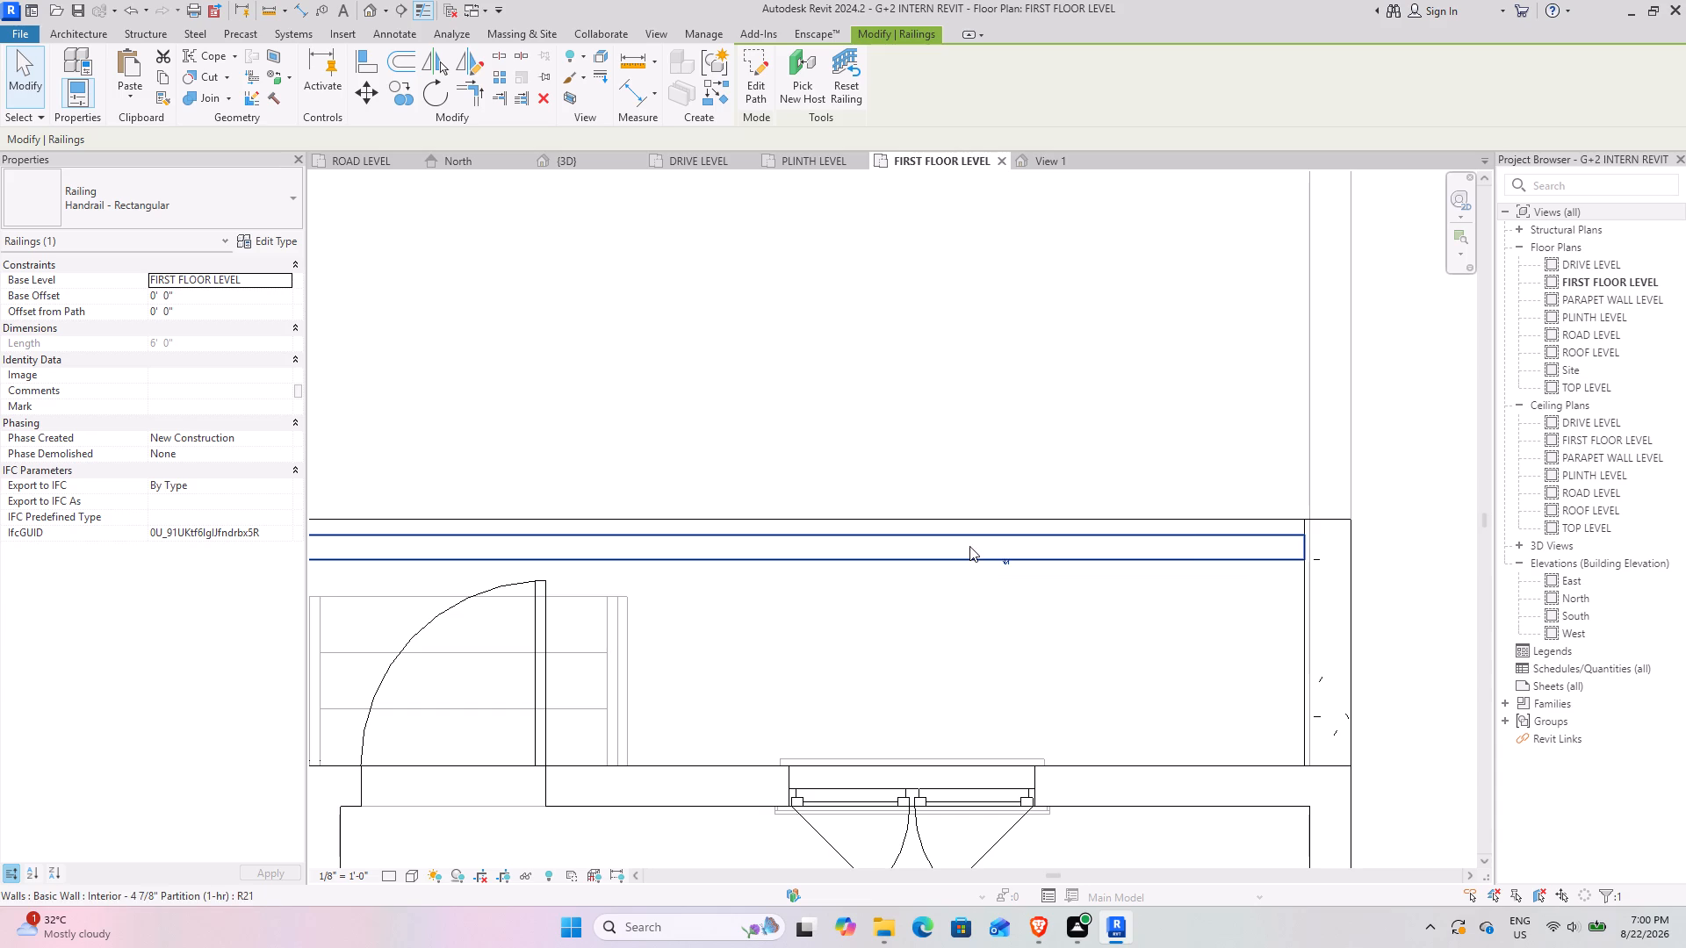
{"action": "left_click", "coordinate": [971, 561]}
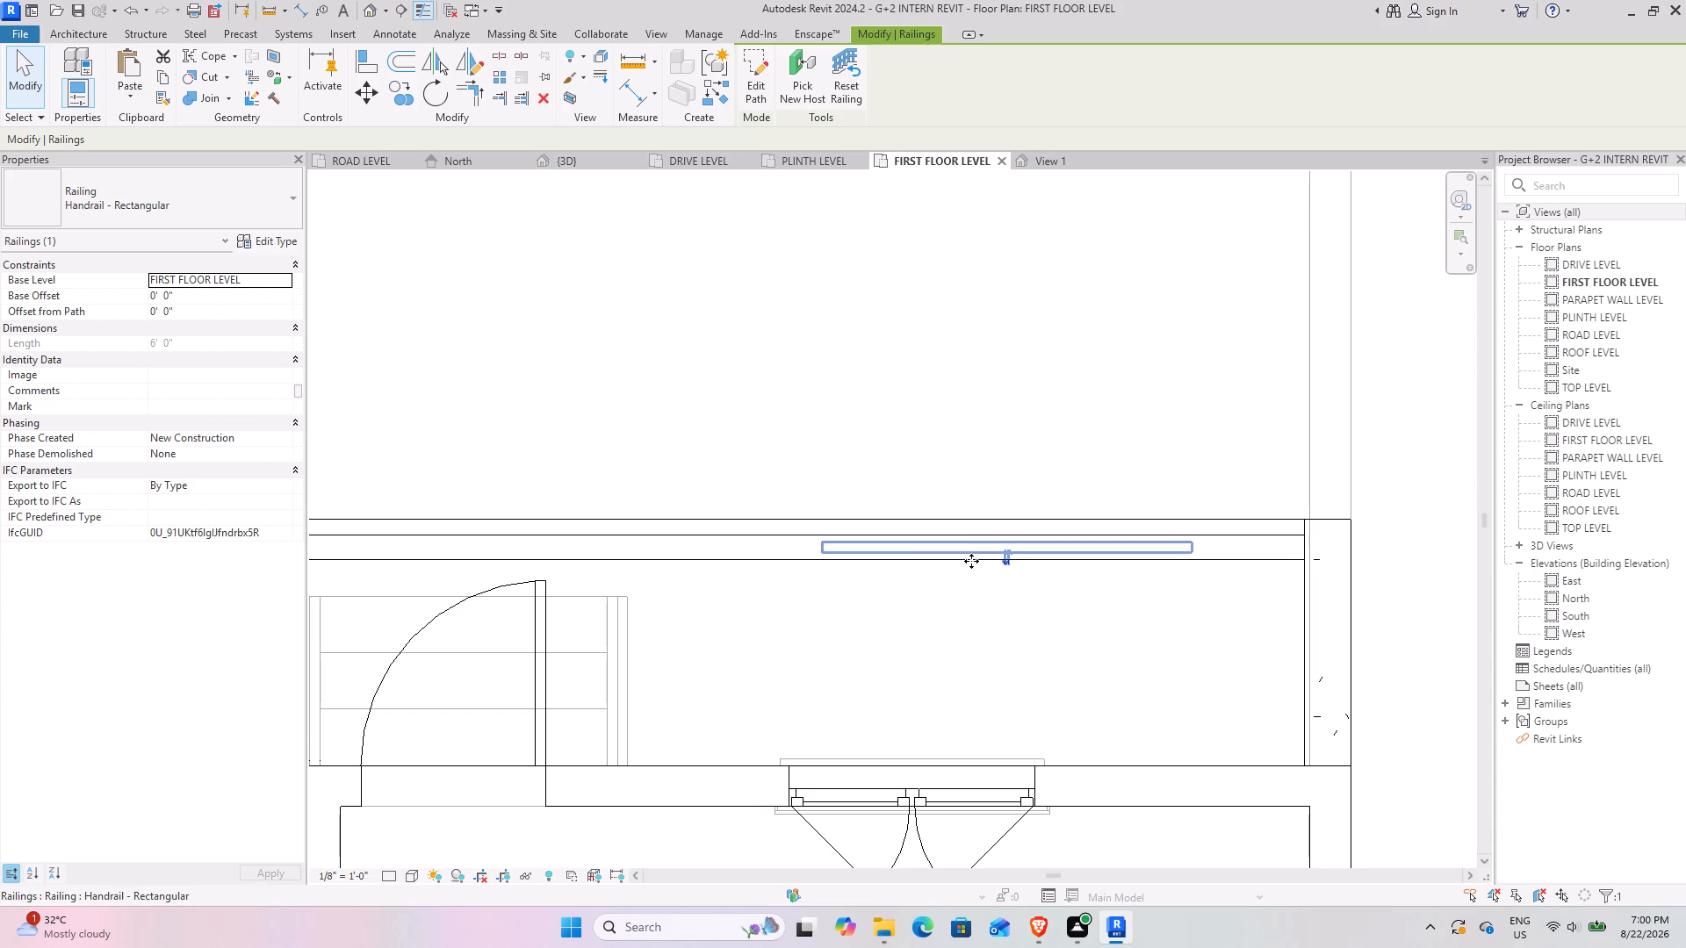
{"action": "left_click", "coordinate": [938, 309]}
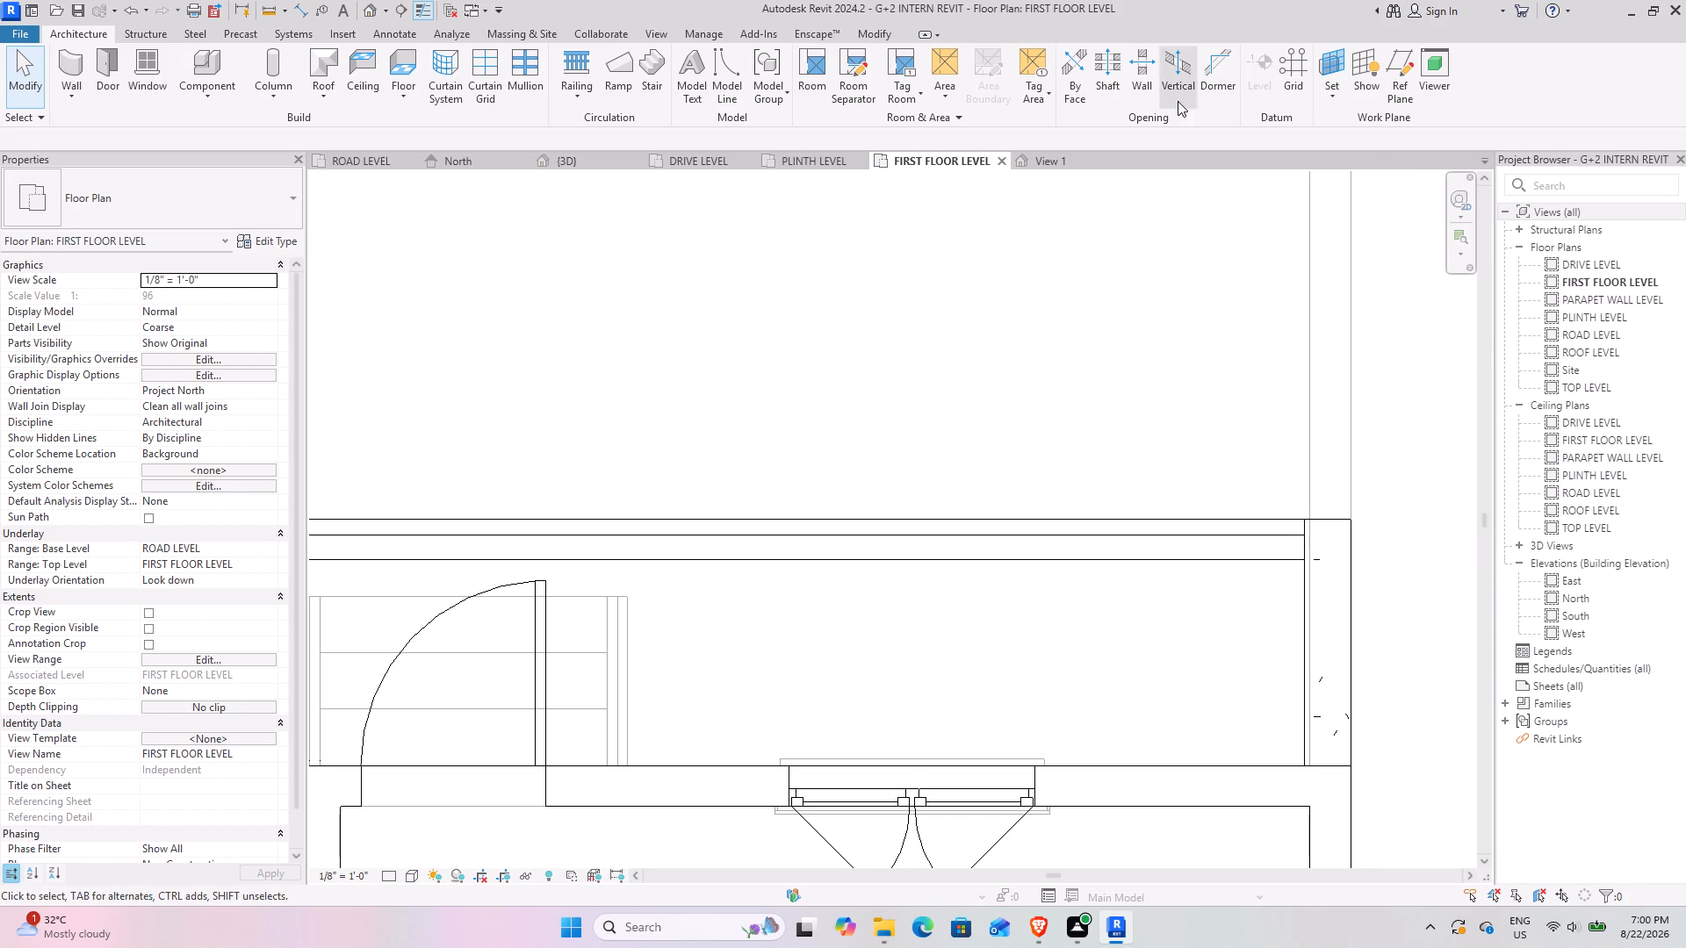
Cut a rectangular wall opening about 6' 5" wide through the balcony parapet around the railing.
{"action": "left_click", "coordinate": [1144, 62]}
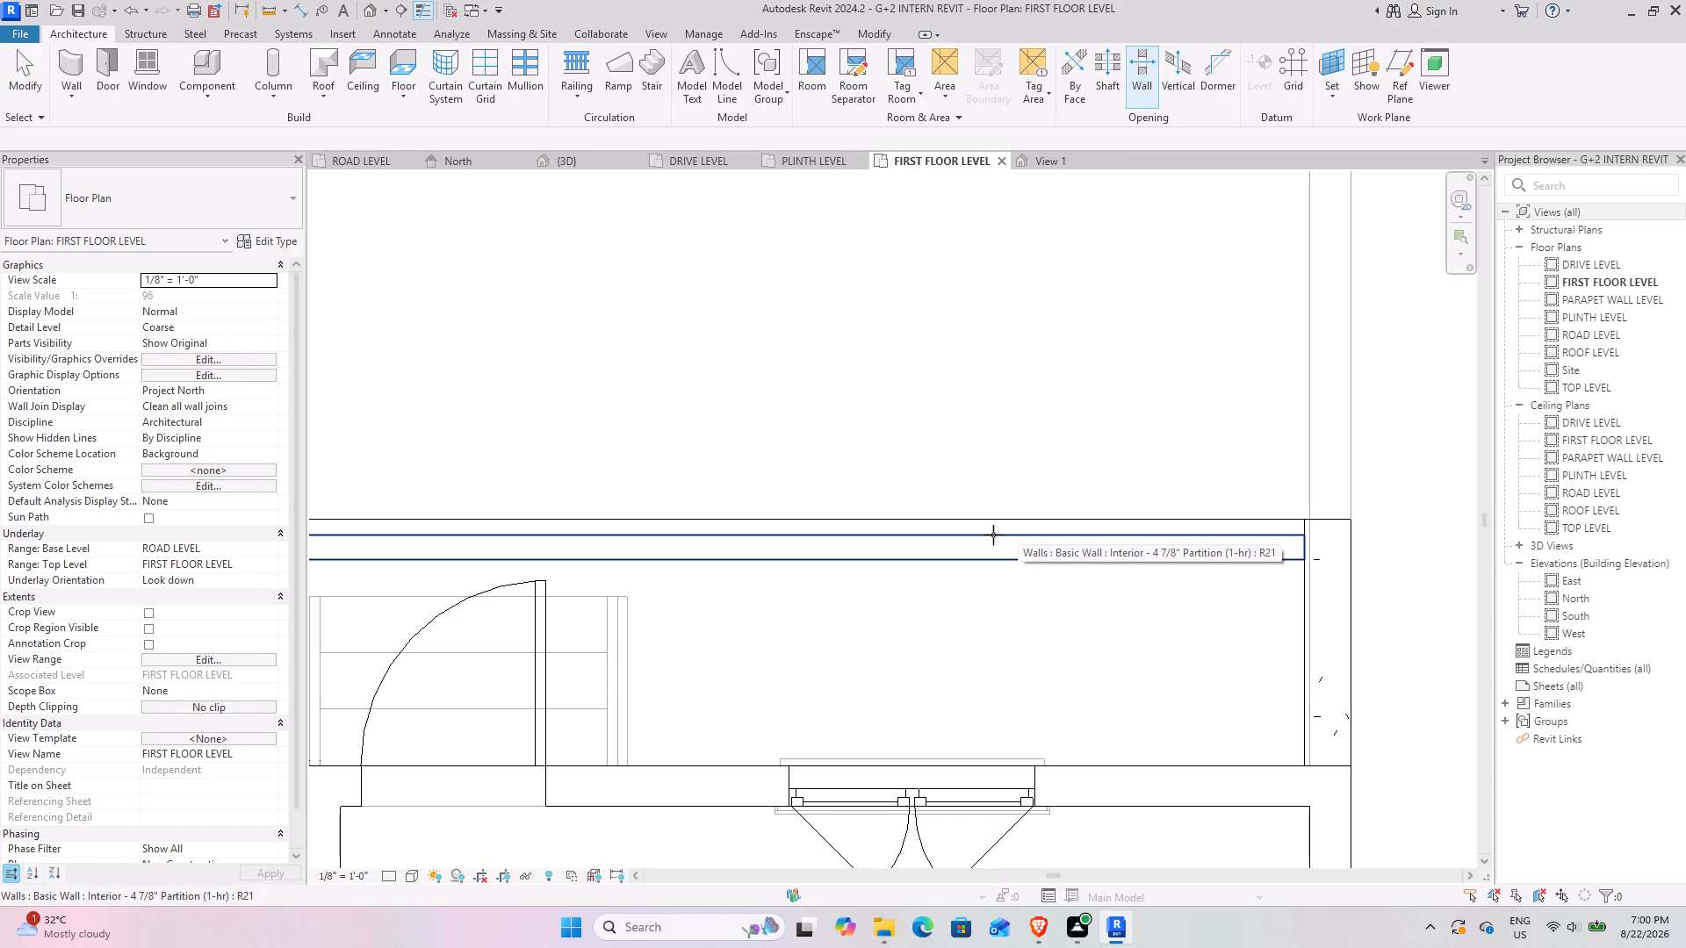
{"action": "left_click", "coordinate": [1269, 535]}
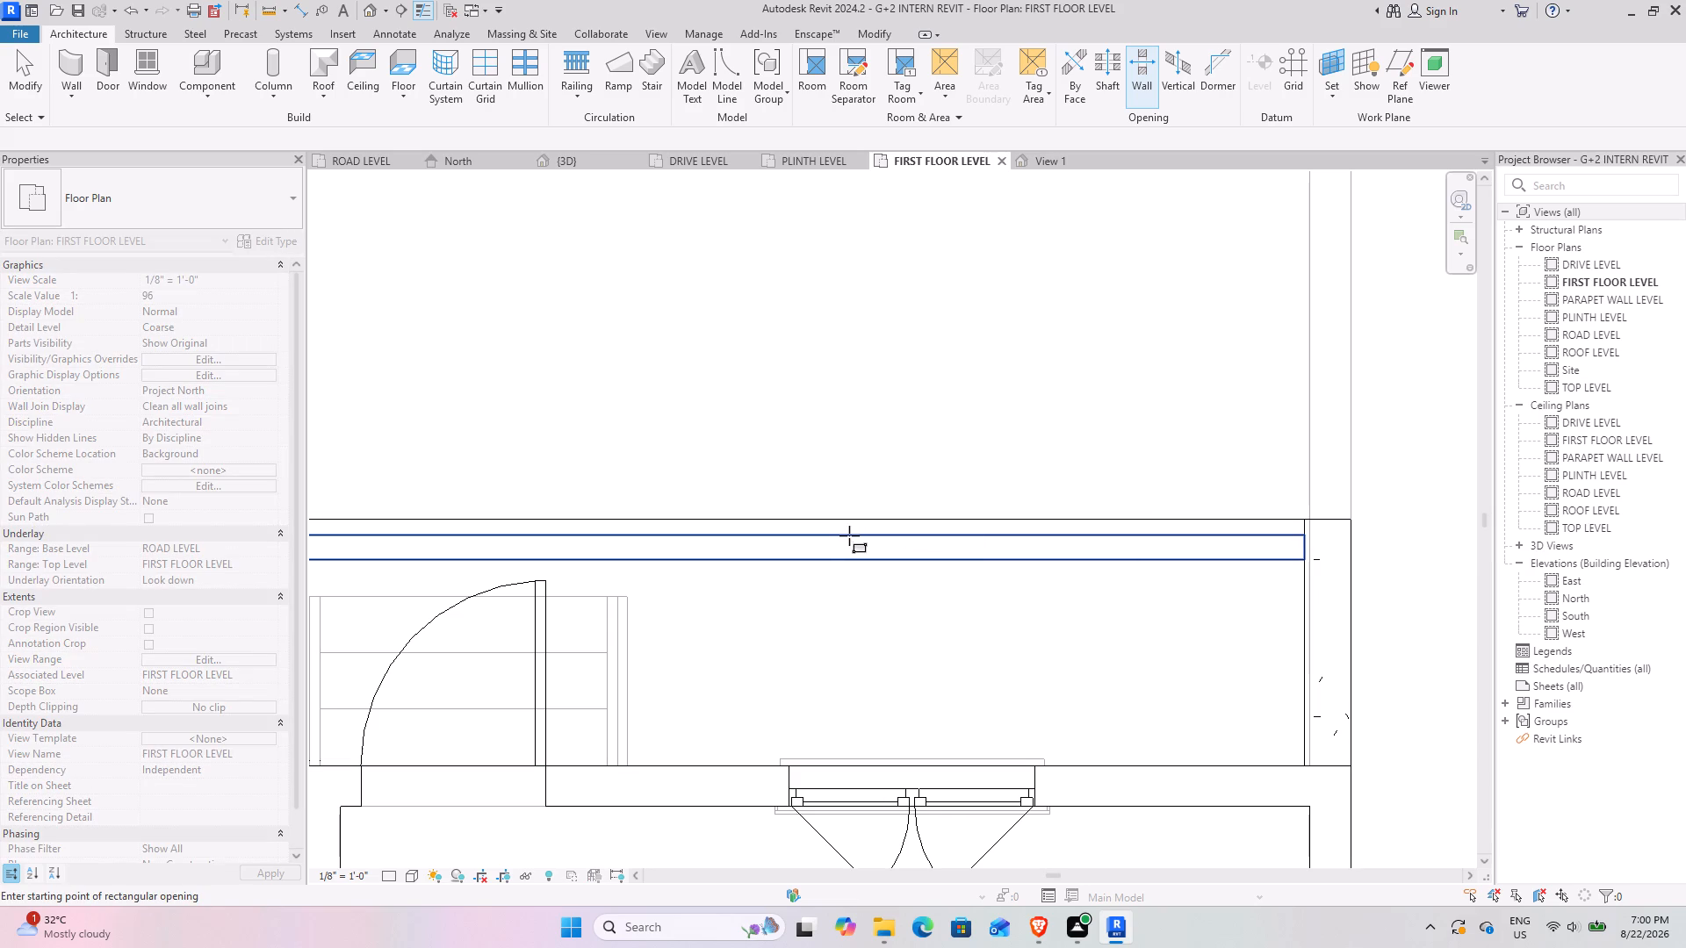
{"action": "left_click", "coordinate": [847, 535]}
{"action": "left_click", "coordinate": [1235, 535]}
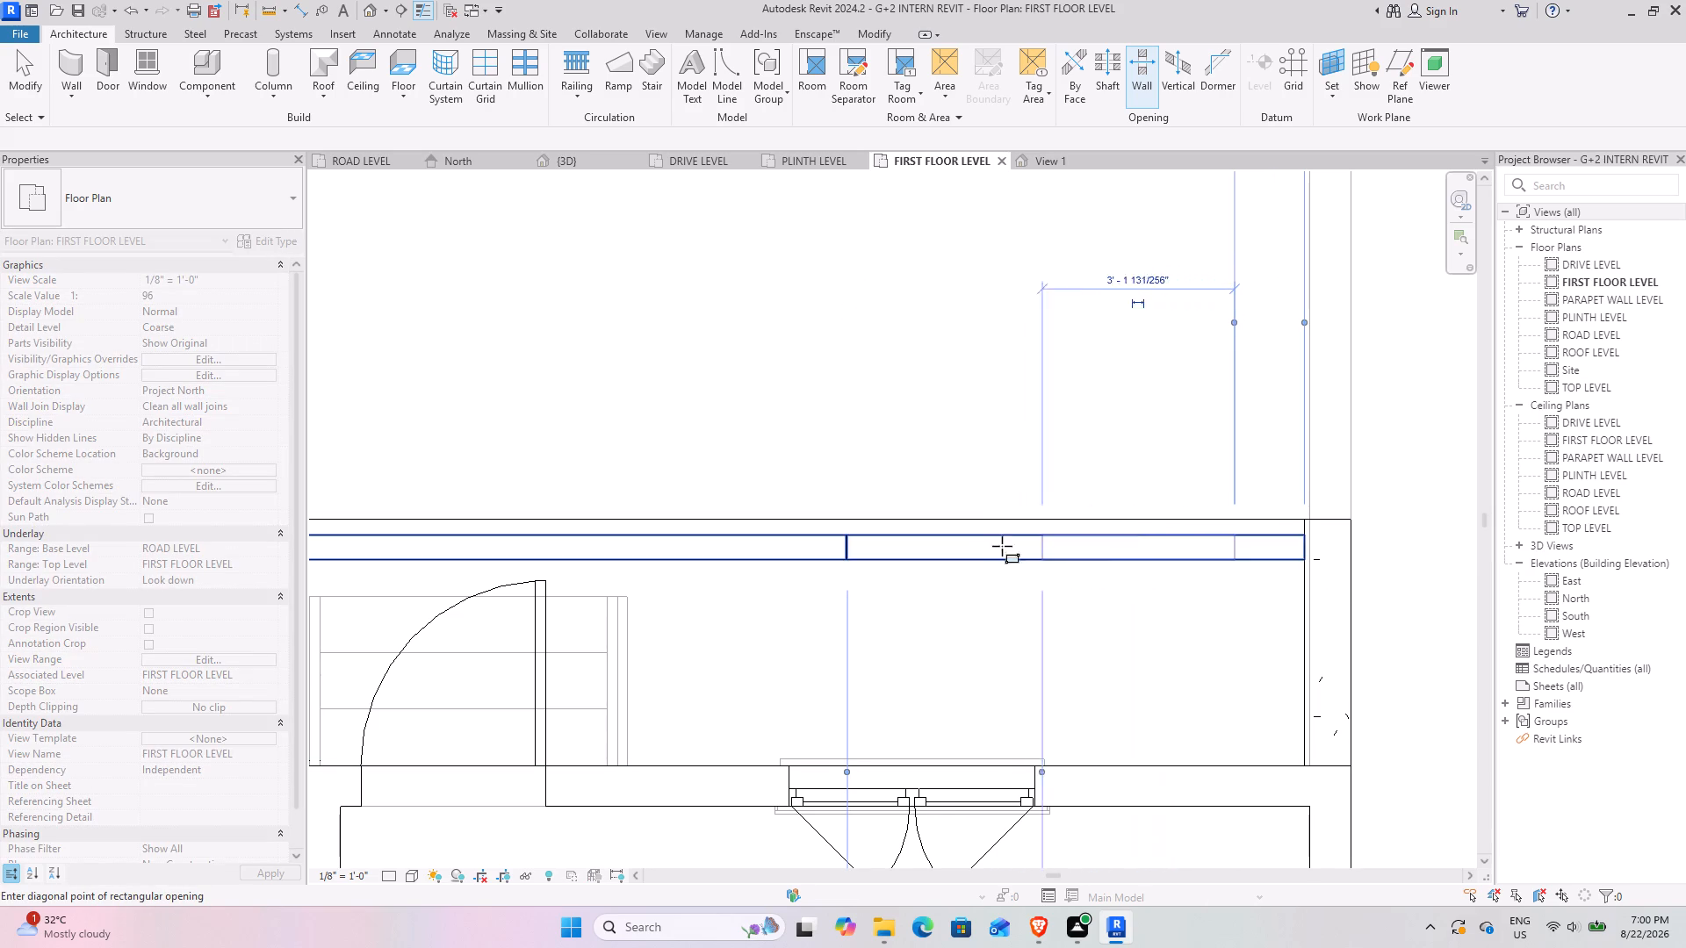
{"action": "left_click", "coordinate": [839, 541]}
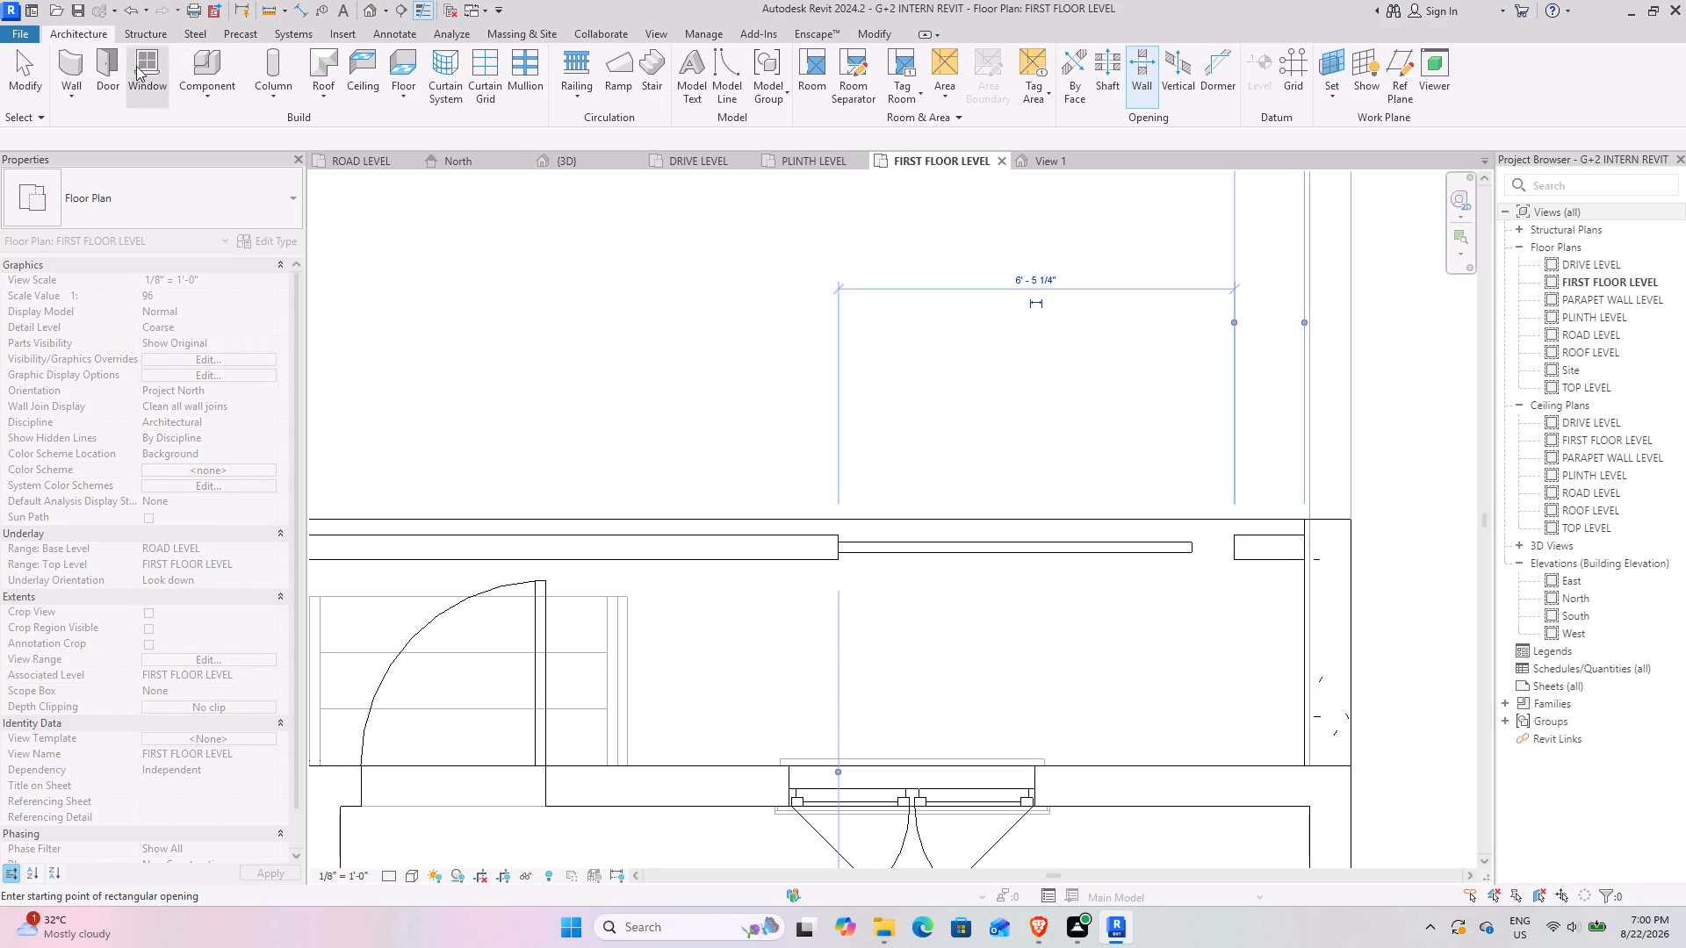
{"action": "left_click", "coordinate": [26, 85]}
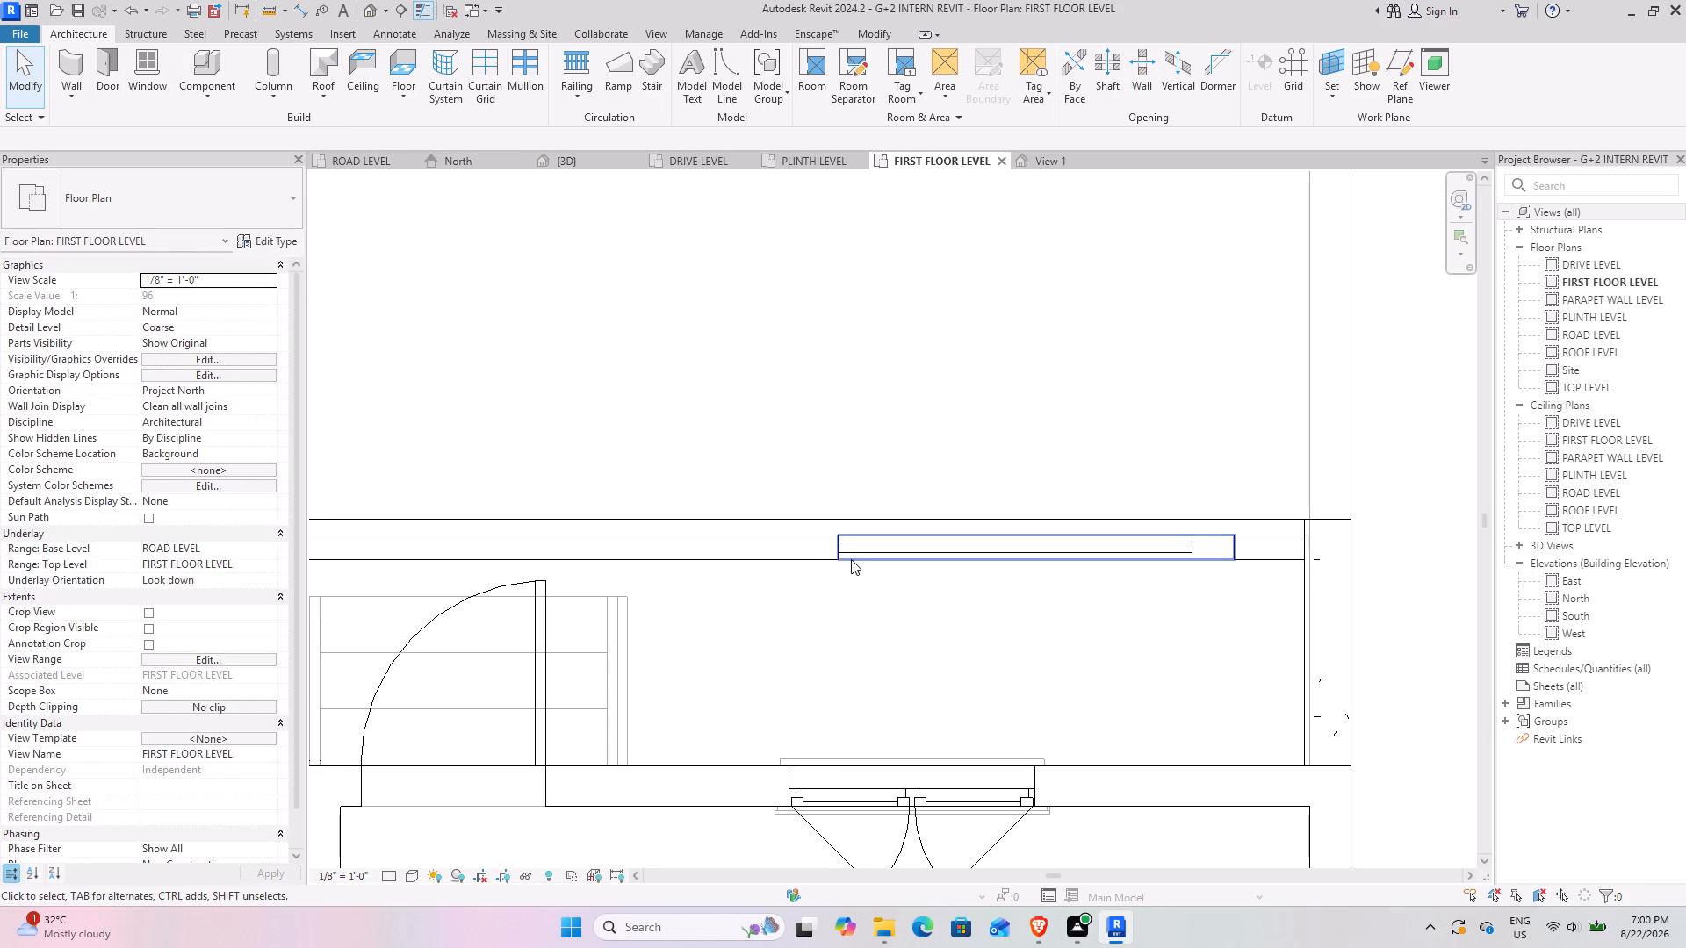
Adjust both ends of the parapet opening to fit closely around the railing, making it about 6' 1" wide.
{"action": "left_click", "coordinate": [837, 555]}
{"action": "scroll", "coordinate": [1238, 549], "scroll_direction": "up", "scroll_amount": 3}
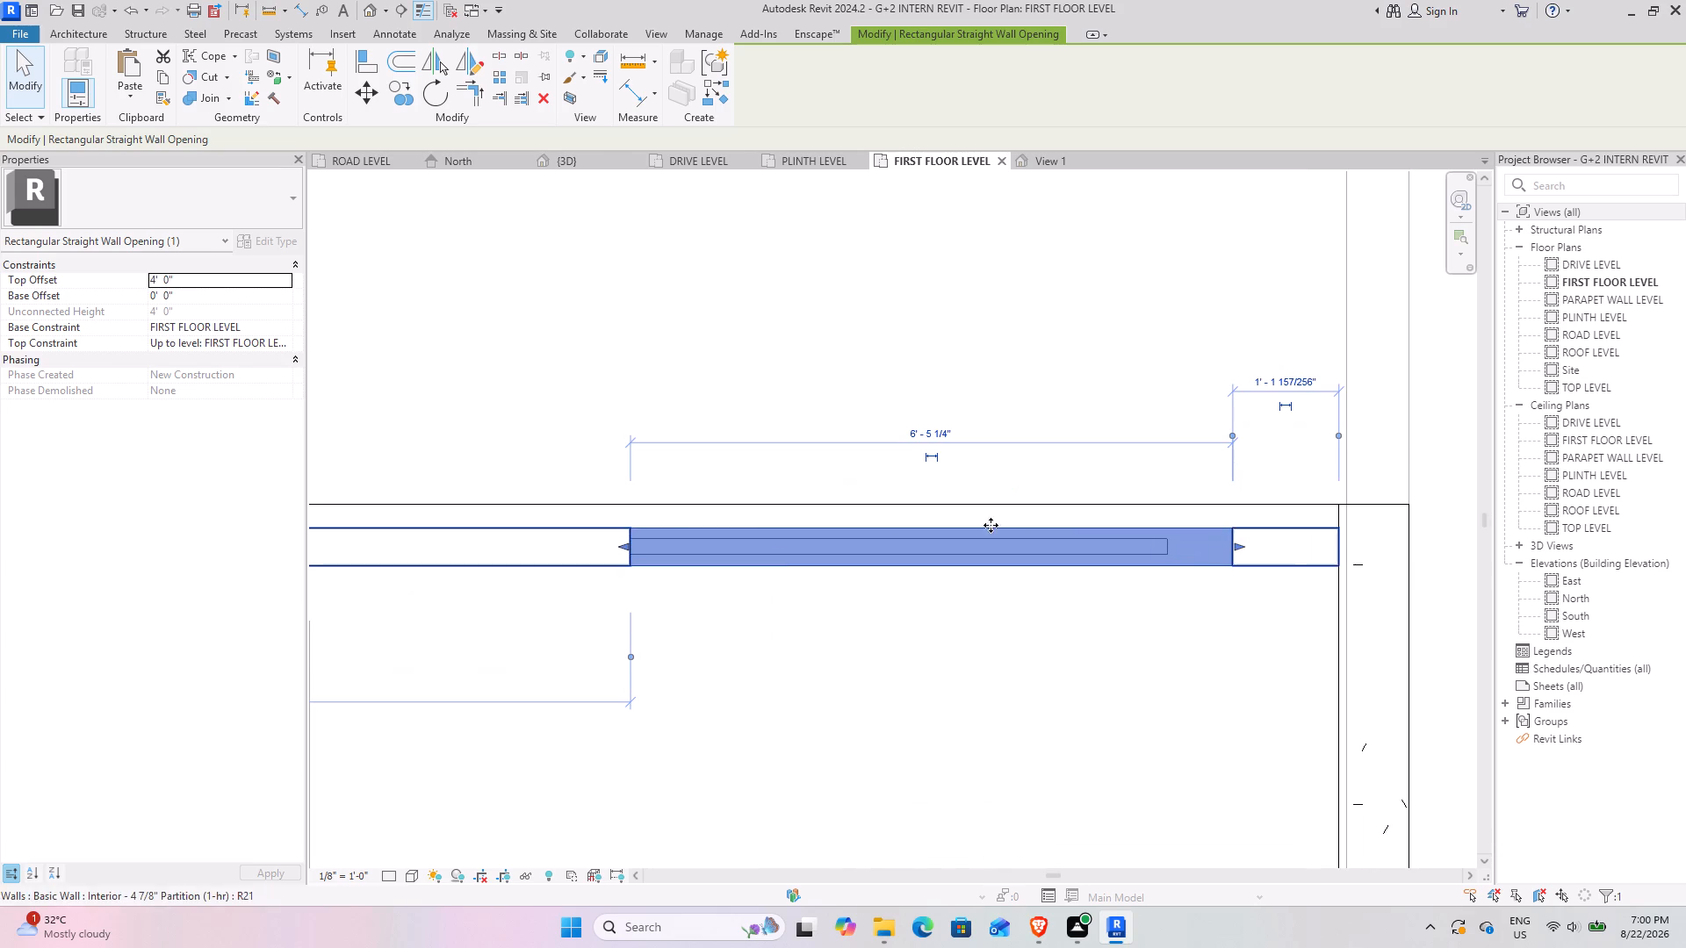
{"action": "left_click_drag", "start_coordinate": [626, 546], "coordinate": [575, 538]}
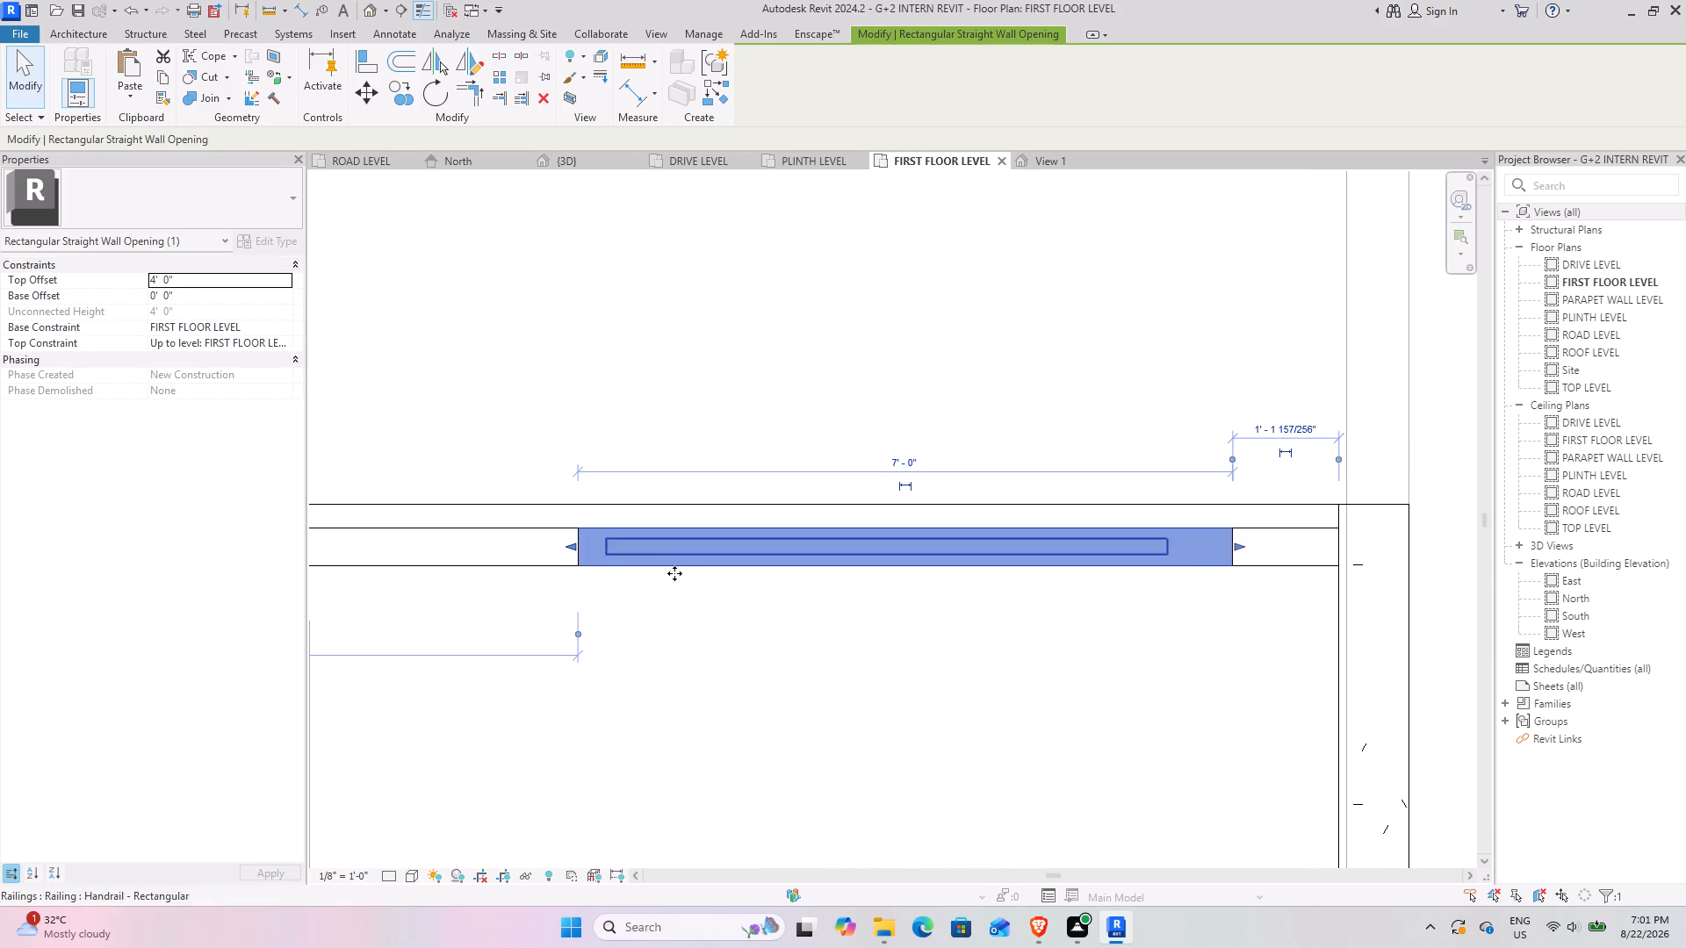
{"action": "left_click_drag", "start_coordinate": [1237, 548], "coordinate": [1164, 549]}
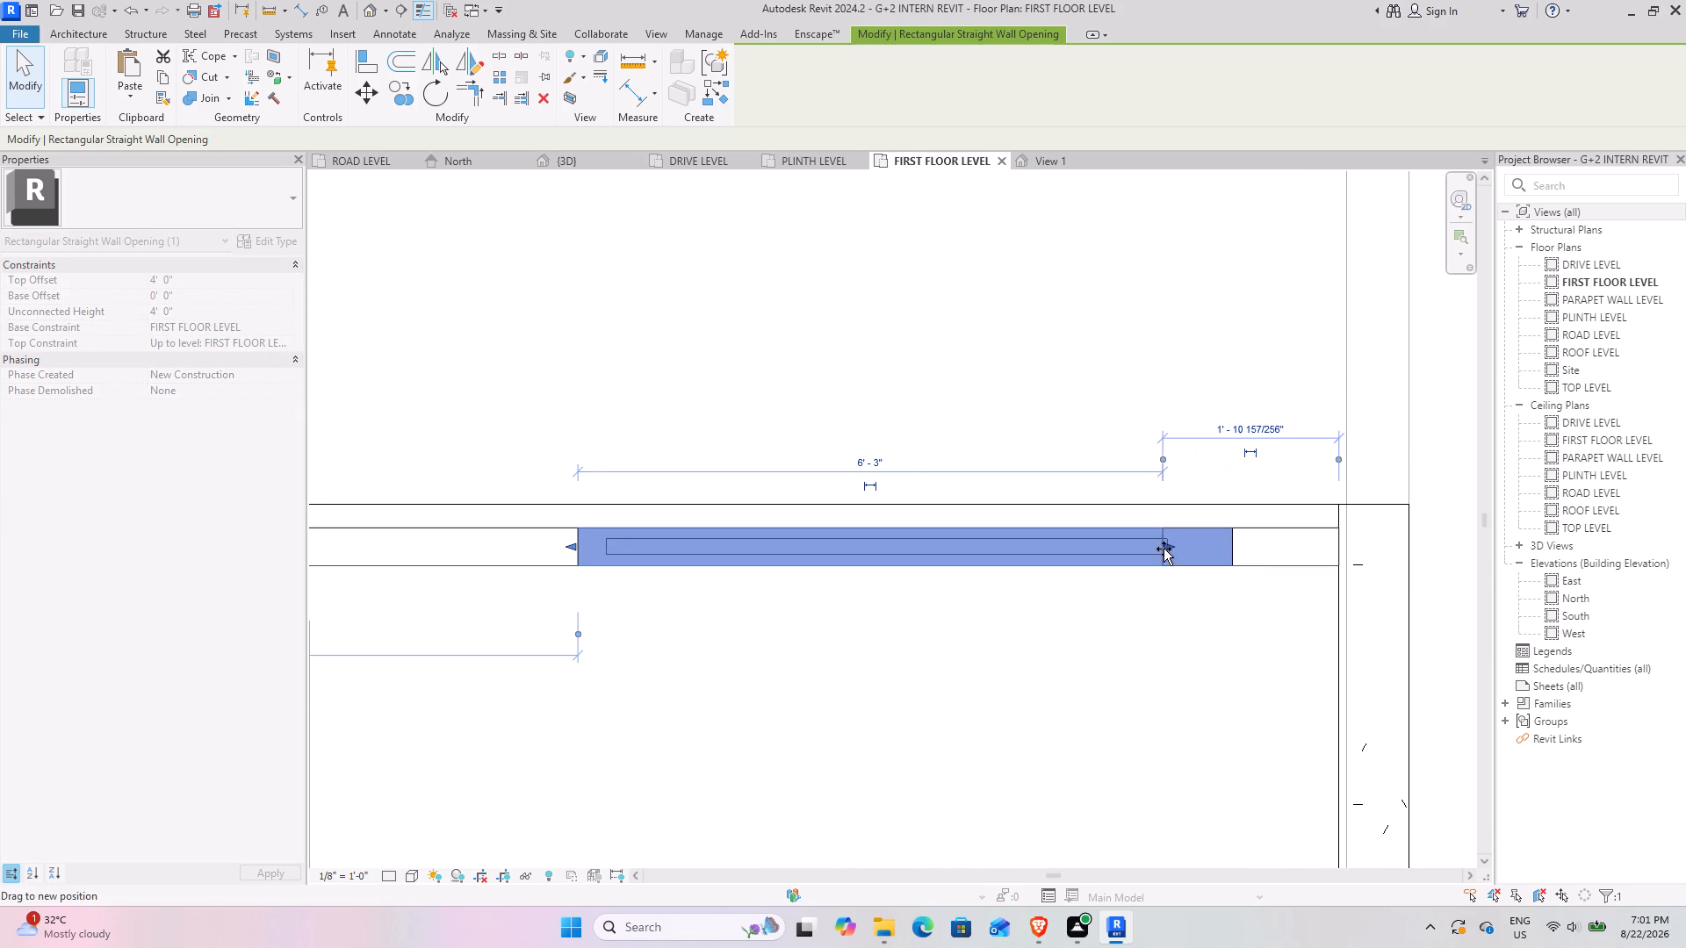
{"action": "left_click_drag", "start_coordinate": [1164, 549], "coordinate": [1167, 553]}
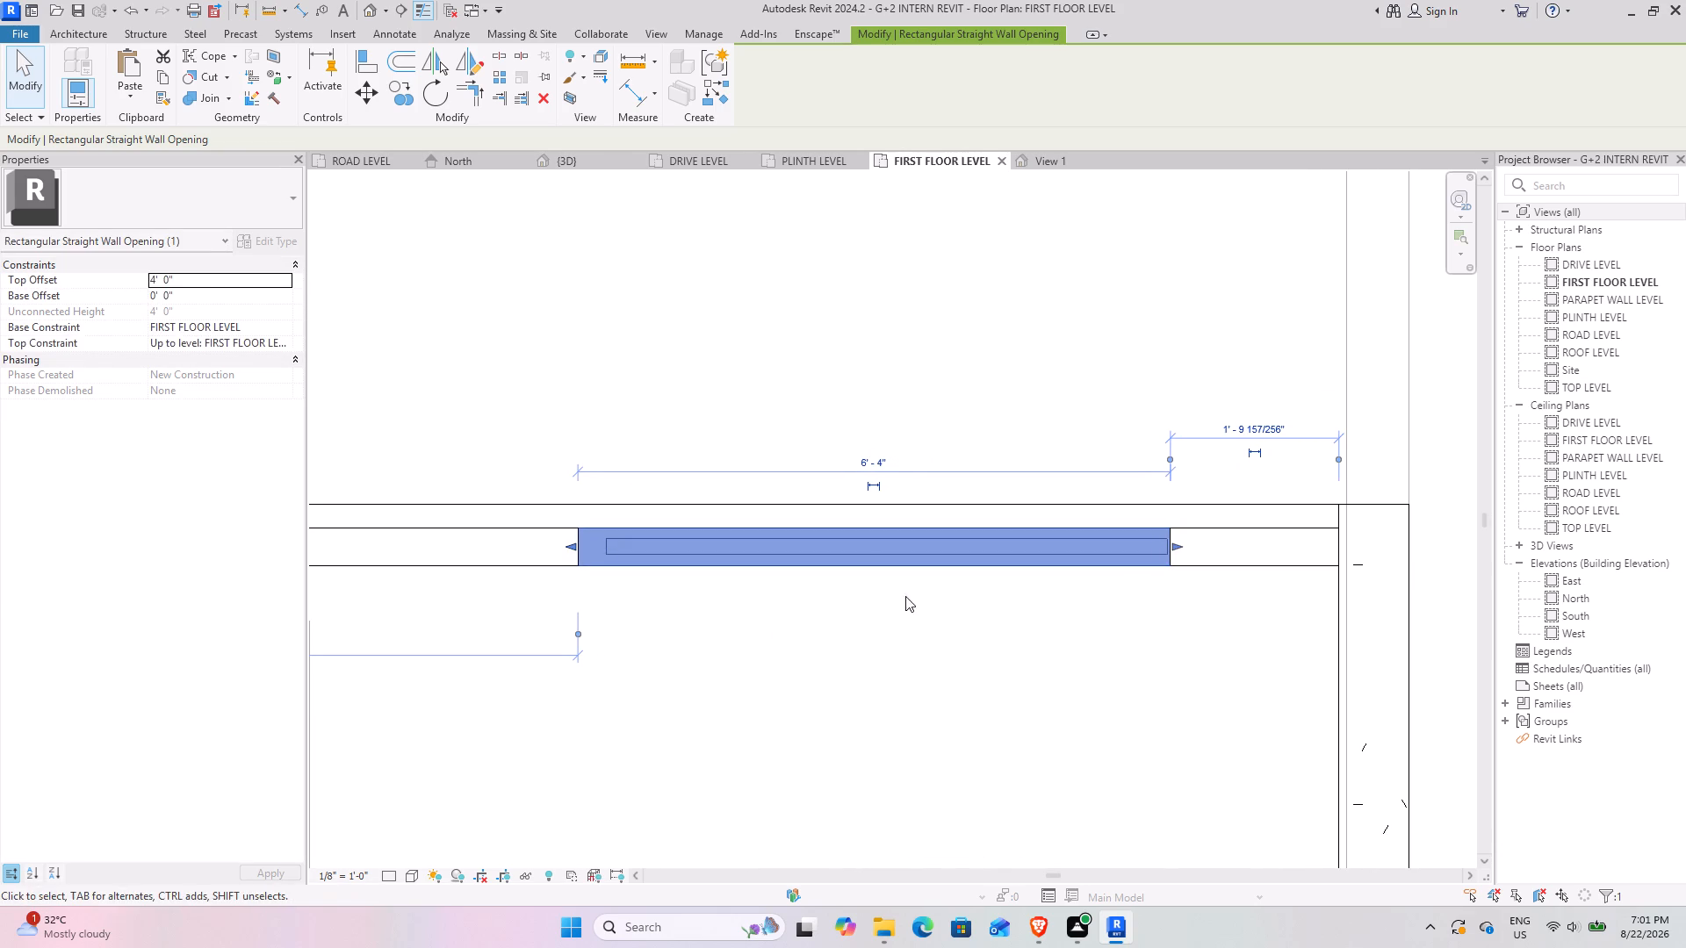
{"action": "left_click_drag", "start_coordinate": [571, 547], "coordinate": [608, 553]}
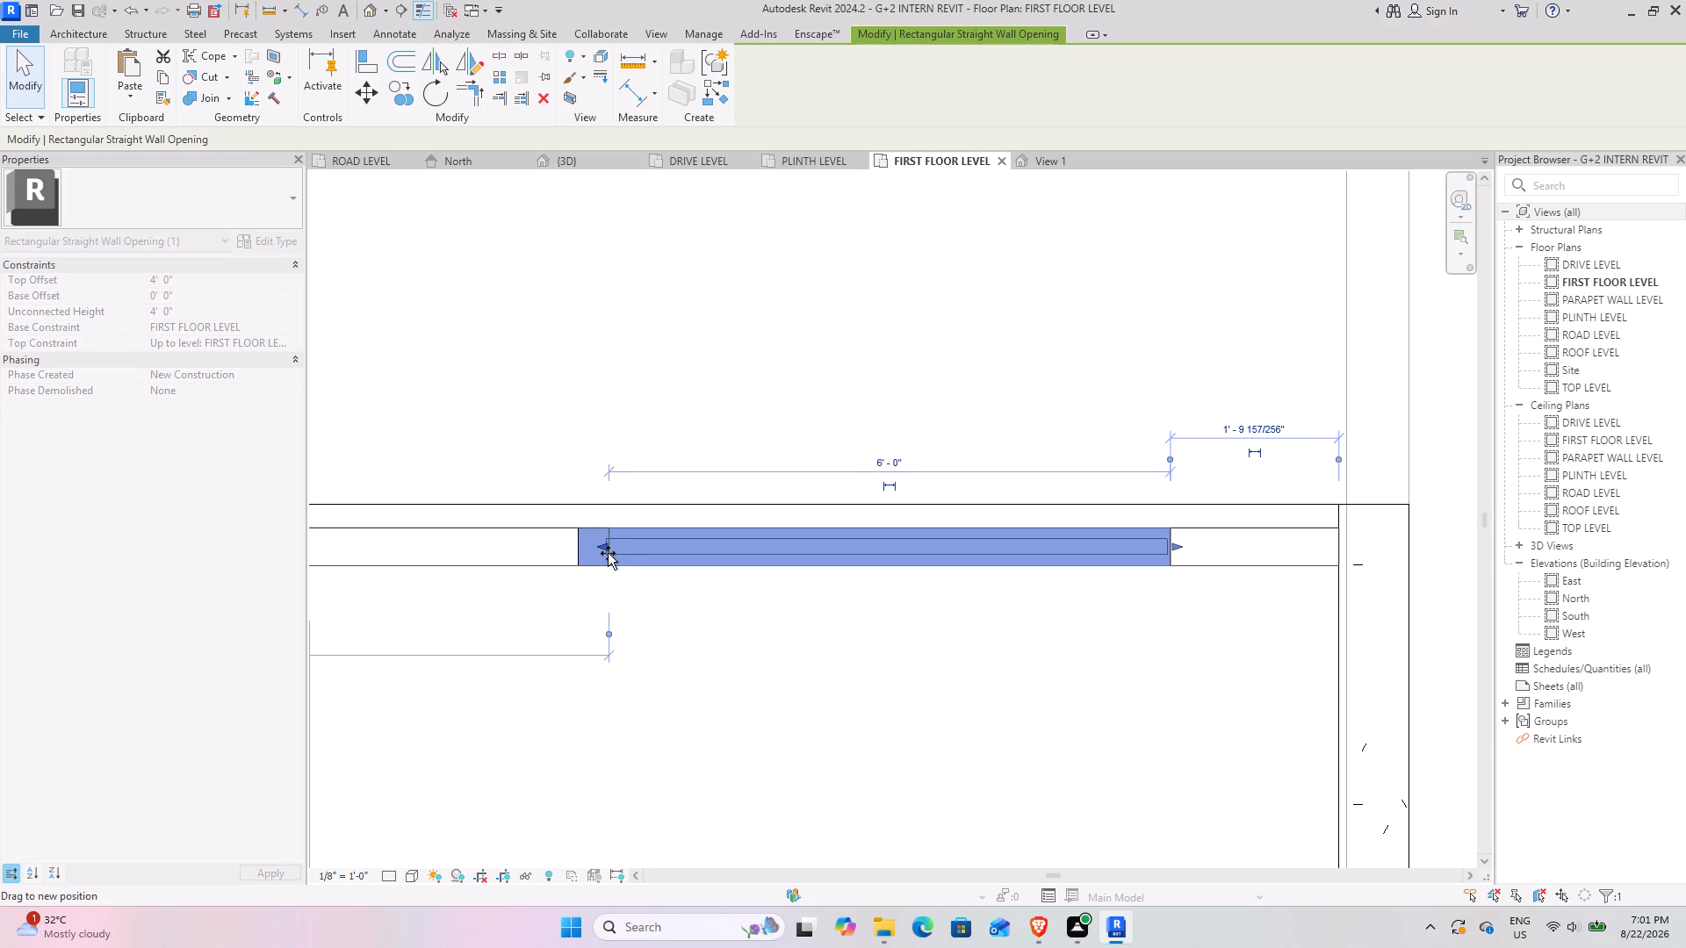
{"action": "left_click_drag", "start_coordinate": [608, 553], "coordinate": [605, 553]}
{"action": "scroll", "coordinate": [605, 553], "scroll_direction": "up", "scroll_amount": 8}
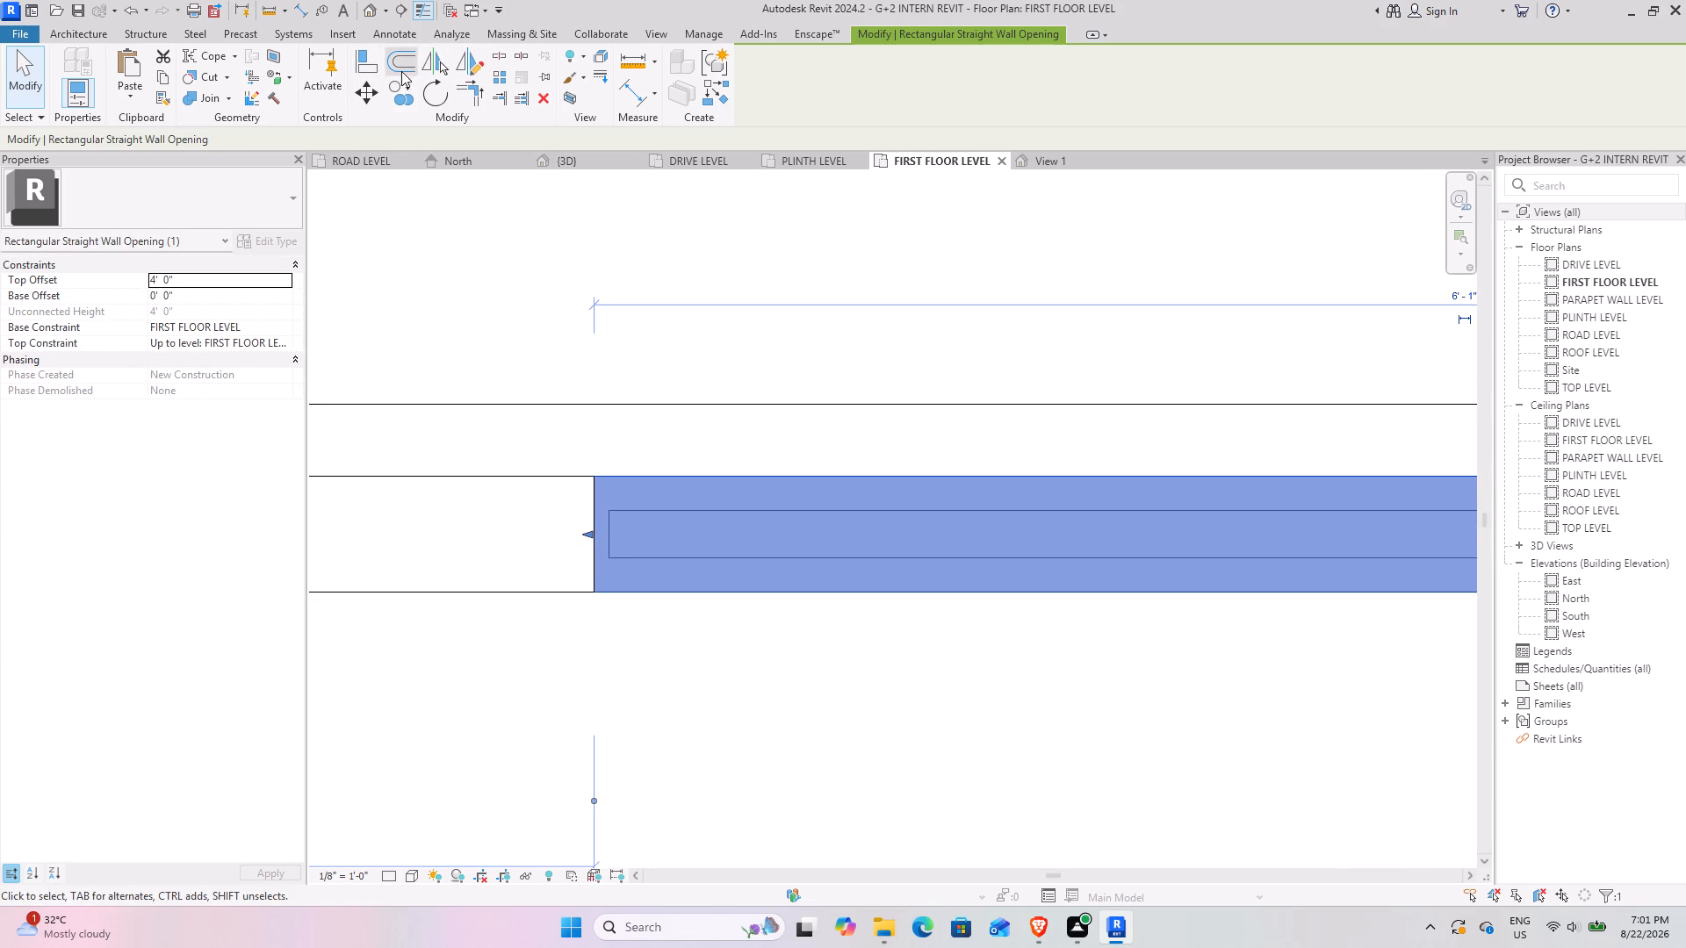
Align both ends of the balcony parapet's wall opening with the ends of the railing.
{"action": "left_click", "coordinate": [378, 65]}
{"action": "left_click", "coordinate": [612, 535]}
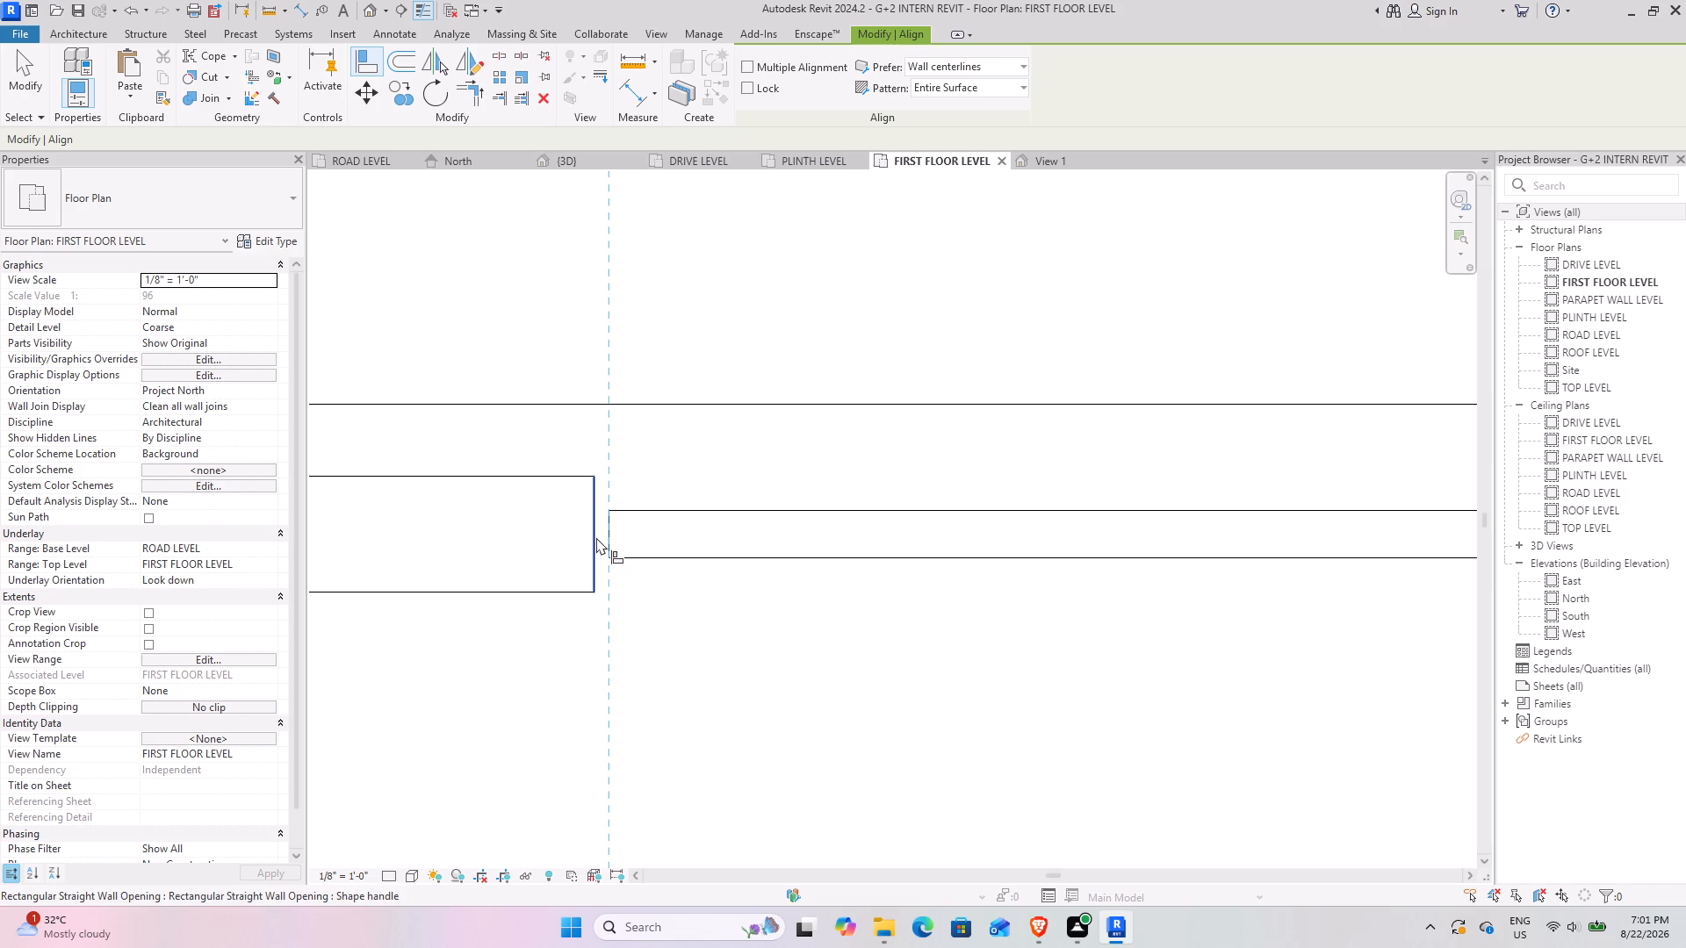
{"action": "left_click", "coordinate": [594, 537]}
{"action": "middle_click_drag", "start_coordinate": [712, 521], "coordinate": [497, 521]}
{"action": "scroll", "coordinate": [810, 517], "scroll_direction": "down", "scroll_amount": 4}
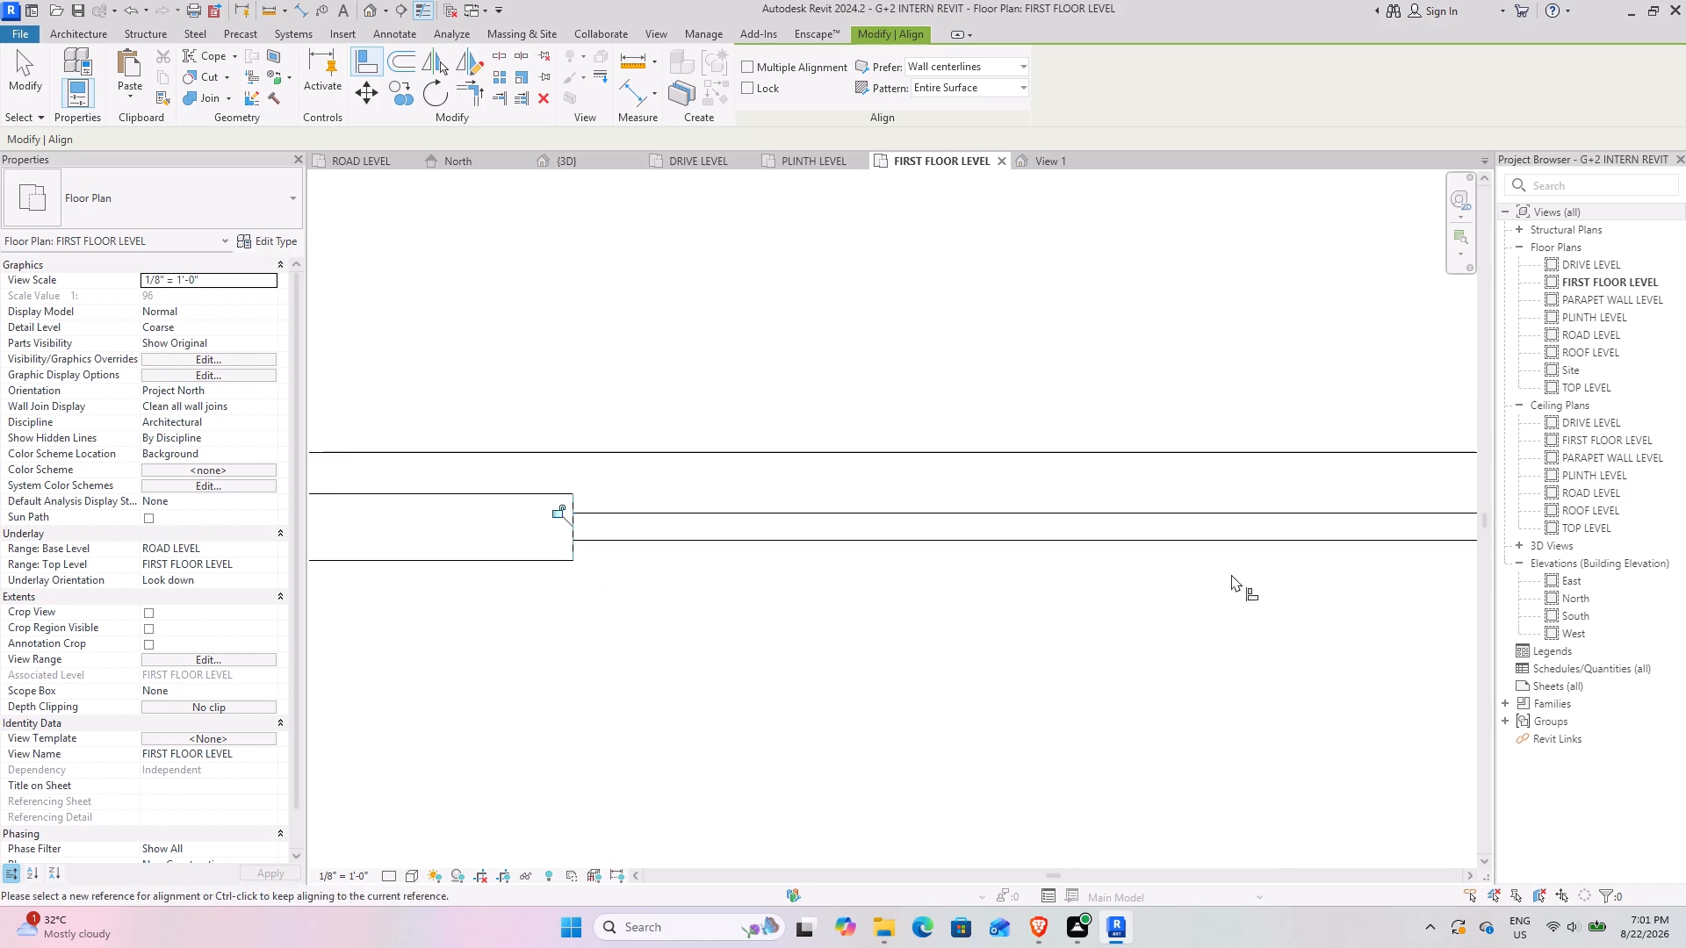
{"action": "middle_click_drag", "start_coordinate": [1189, 574], "coordinate": [488, 671]}
{"action": "scroll", "coordinate": [844, 655], "scroll_direction": "up", "scroll_amount": 4}
{"action": "left_click", "coordinate": [862, 618]}
{"action": "left_click", "coordinate": [863, 618]}
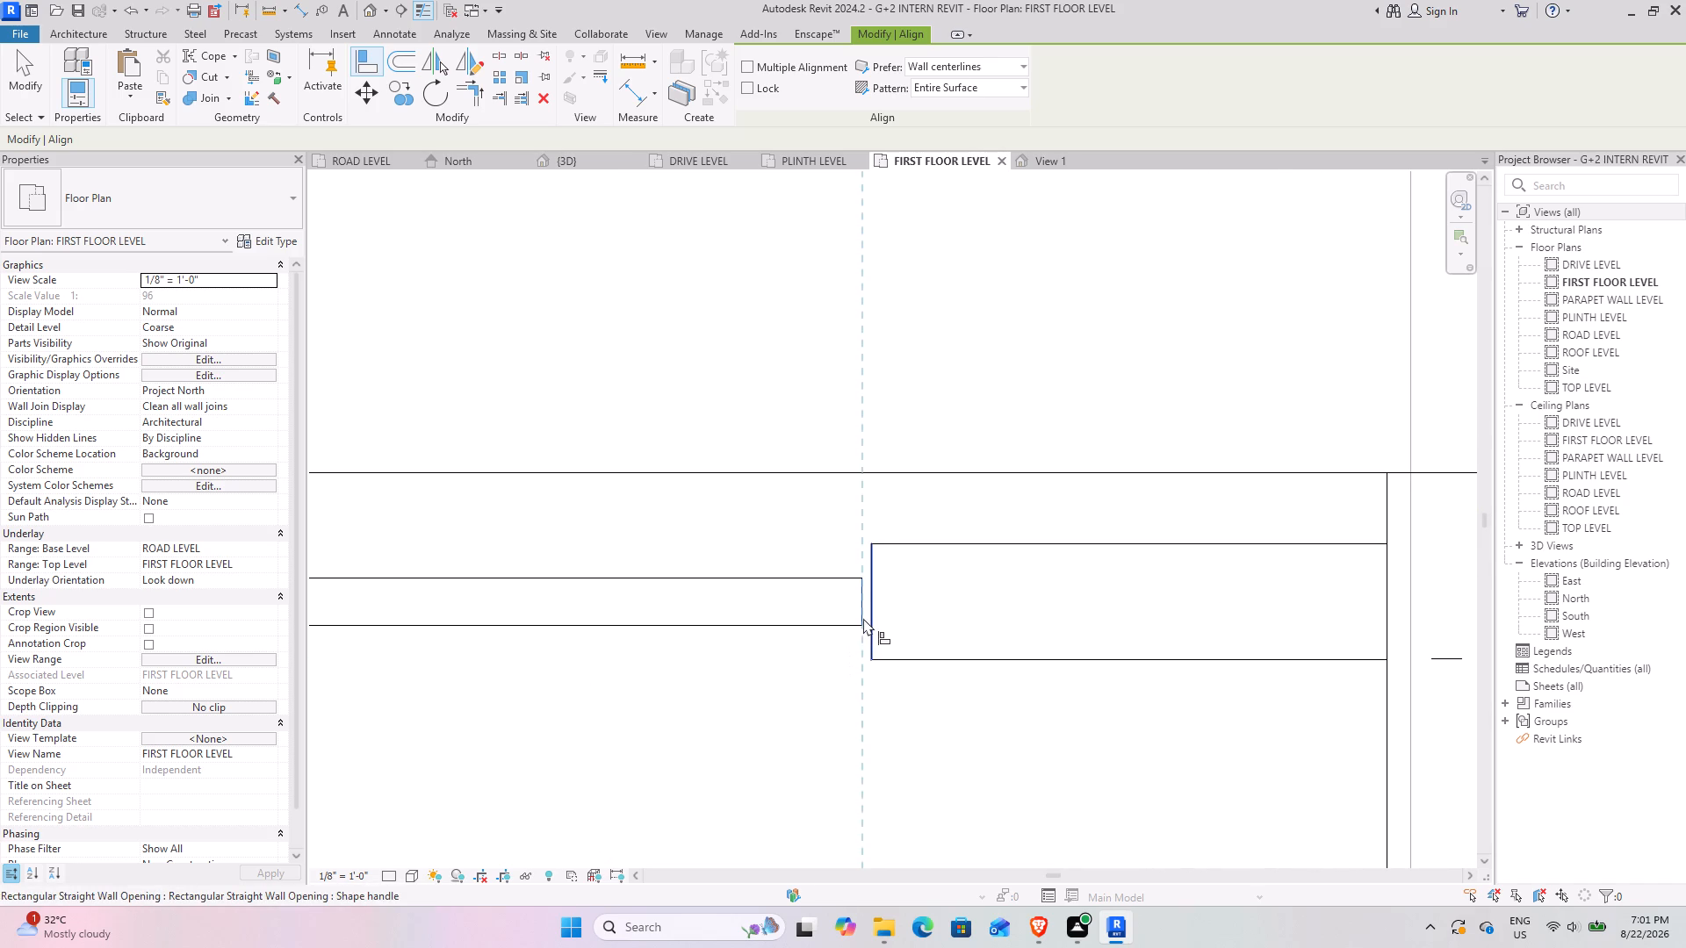
{"action": "left_click", "coordinate": [872, 614]}
{"action": "scroll", "coordinate": [699, 355], "scroll_direction": "down", "scroll_amount": 5}
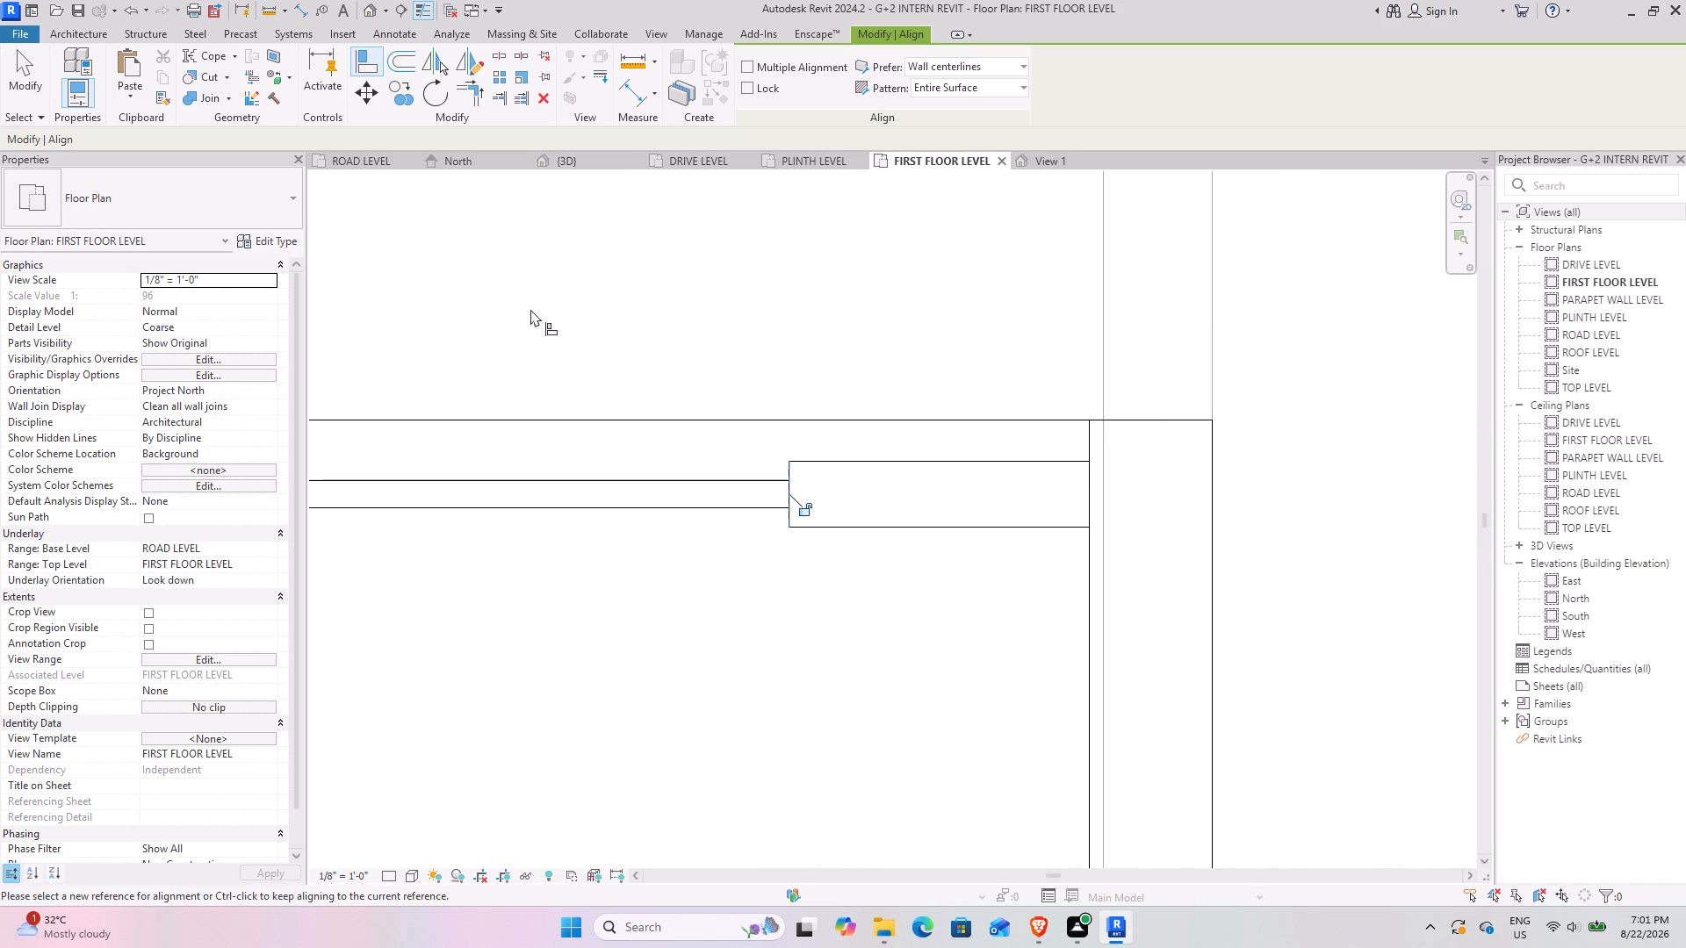
{"action": "left_click", "coordinate": [32, 66]}
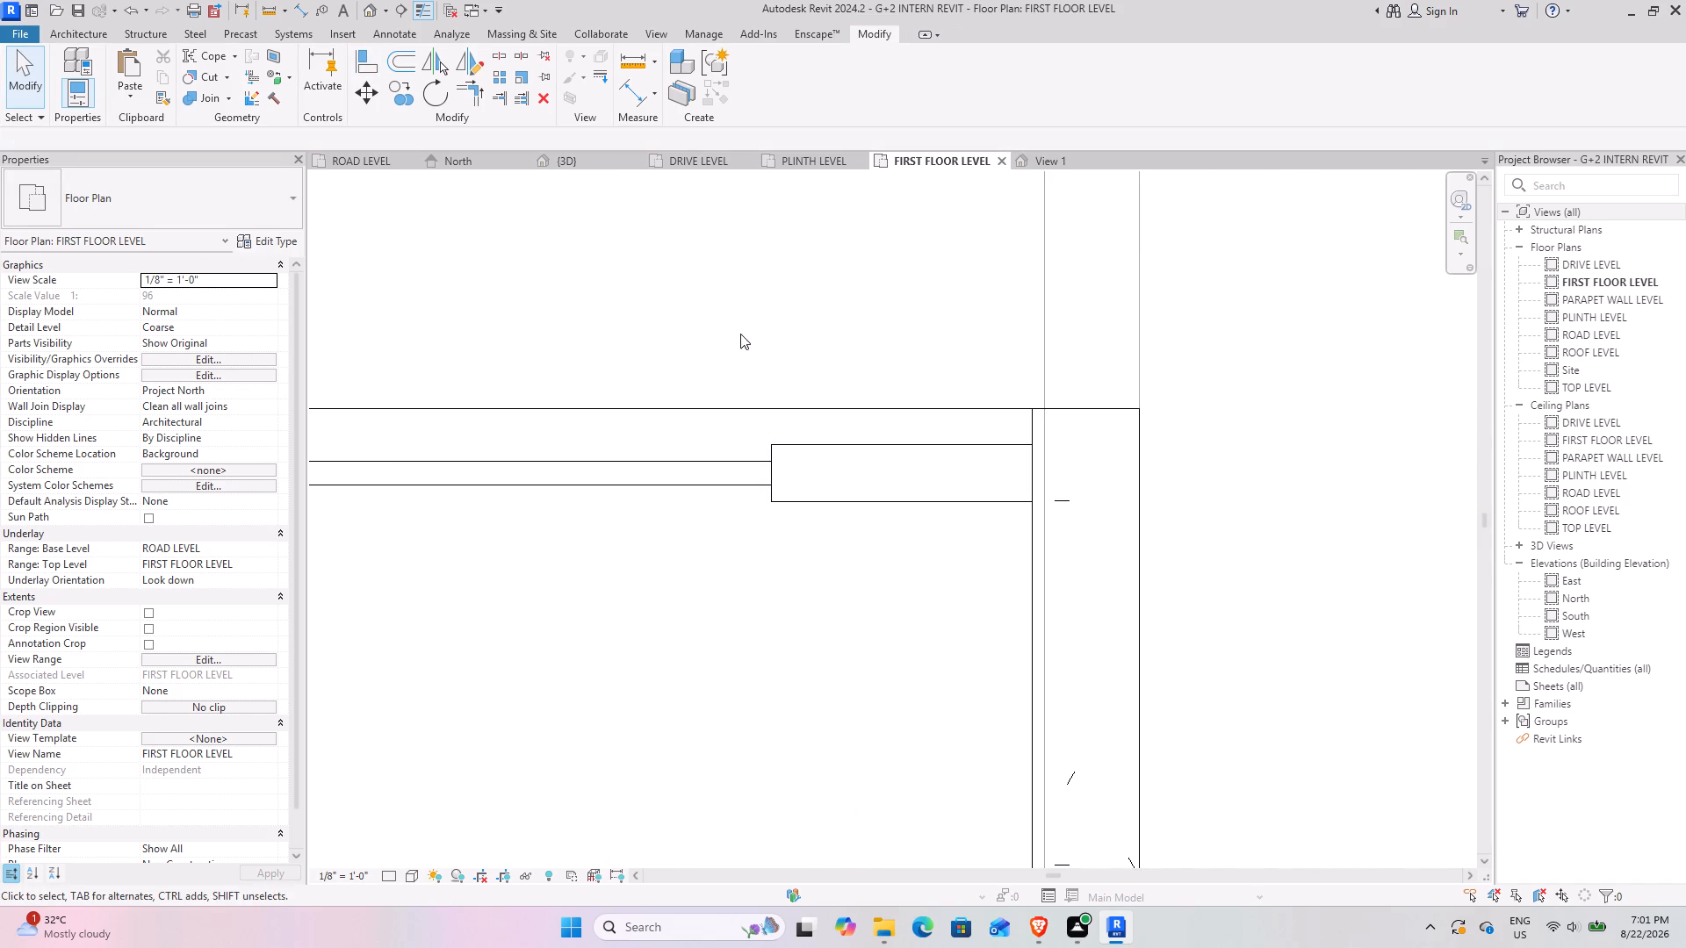
Set the base offset of the balcony railing in the parapet opening to 1'.
{"action": "left_click", "coordinate": [549, 162]}
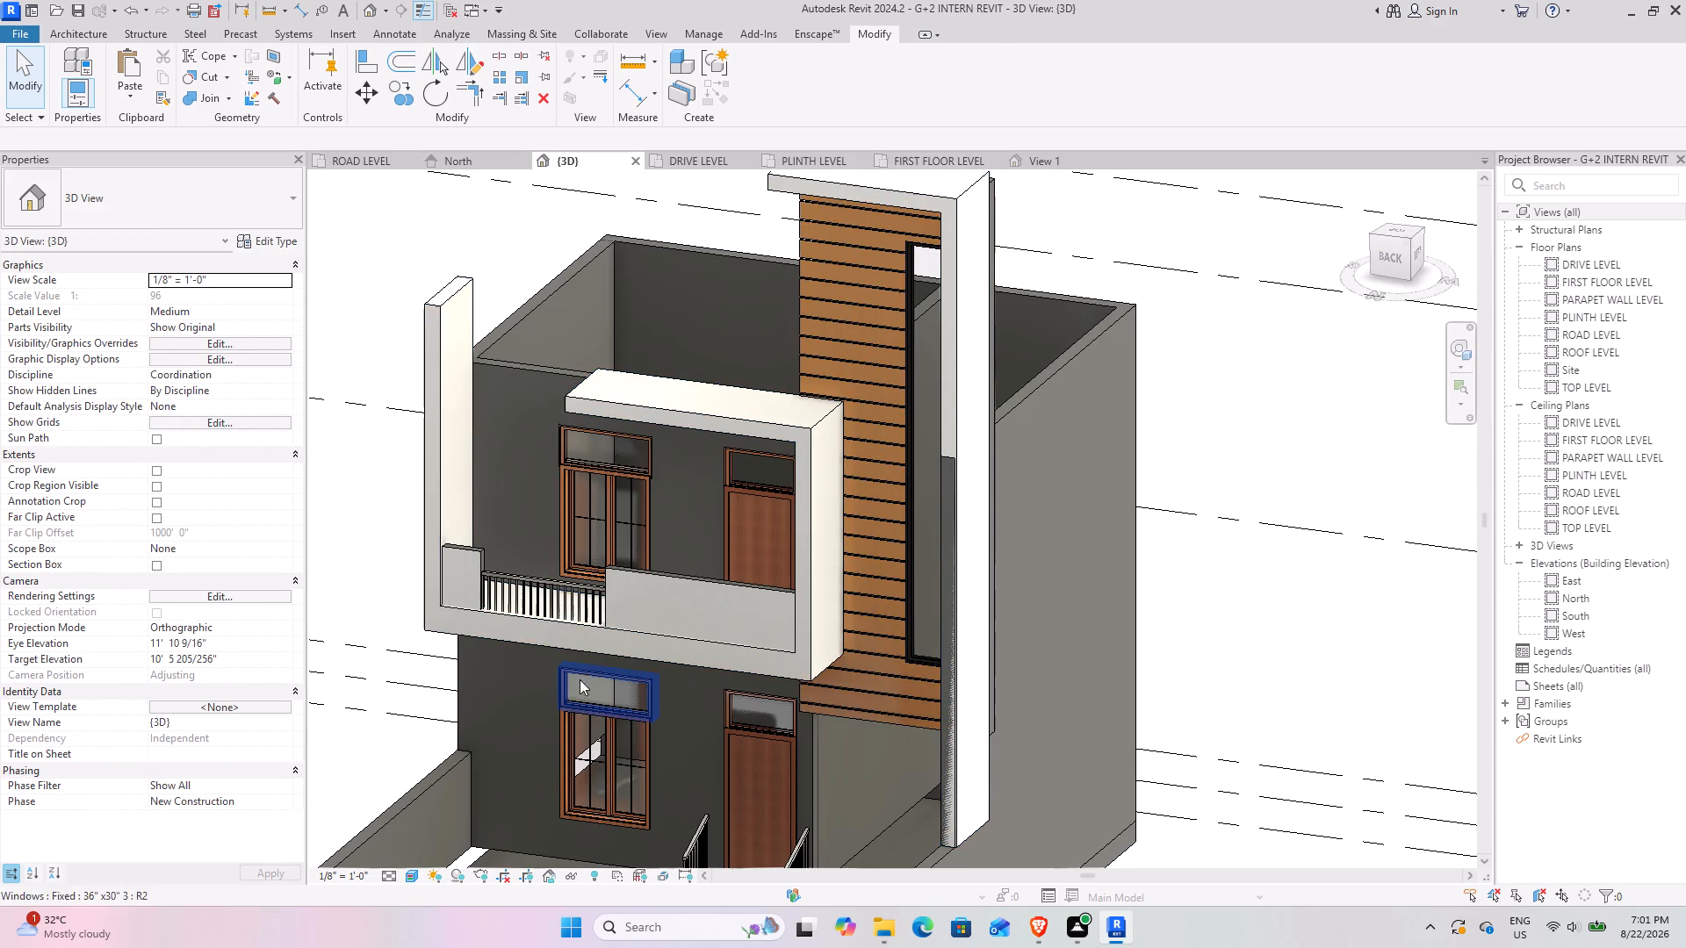
{"action": "middle_click_drag", "start_coordinate": [490, 665], "coordinate": [522, 658], "text": "shift"}
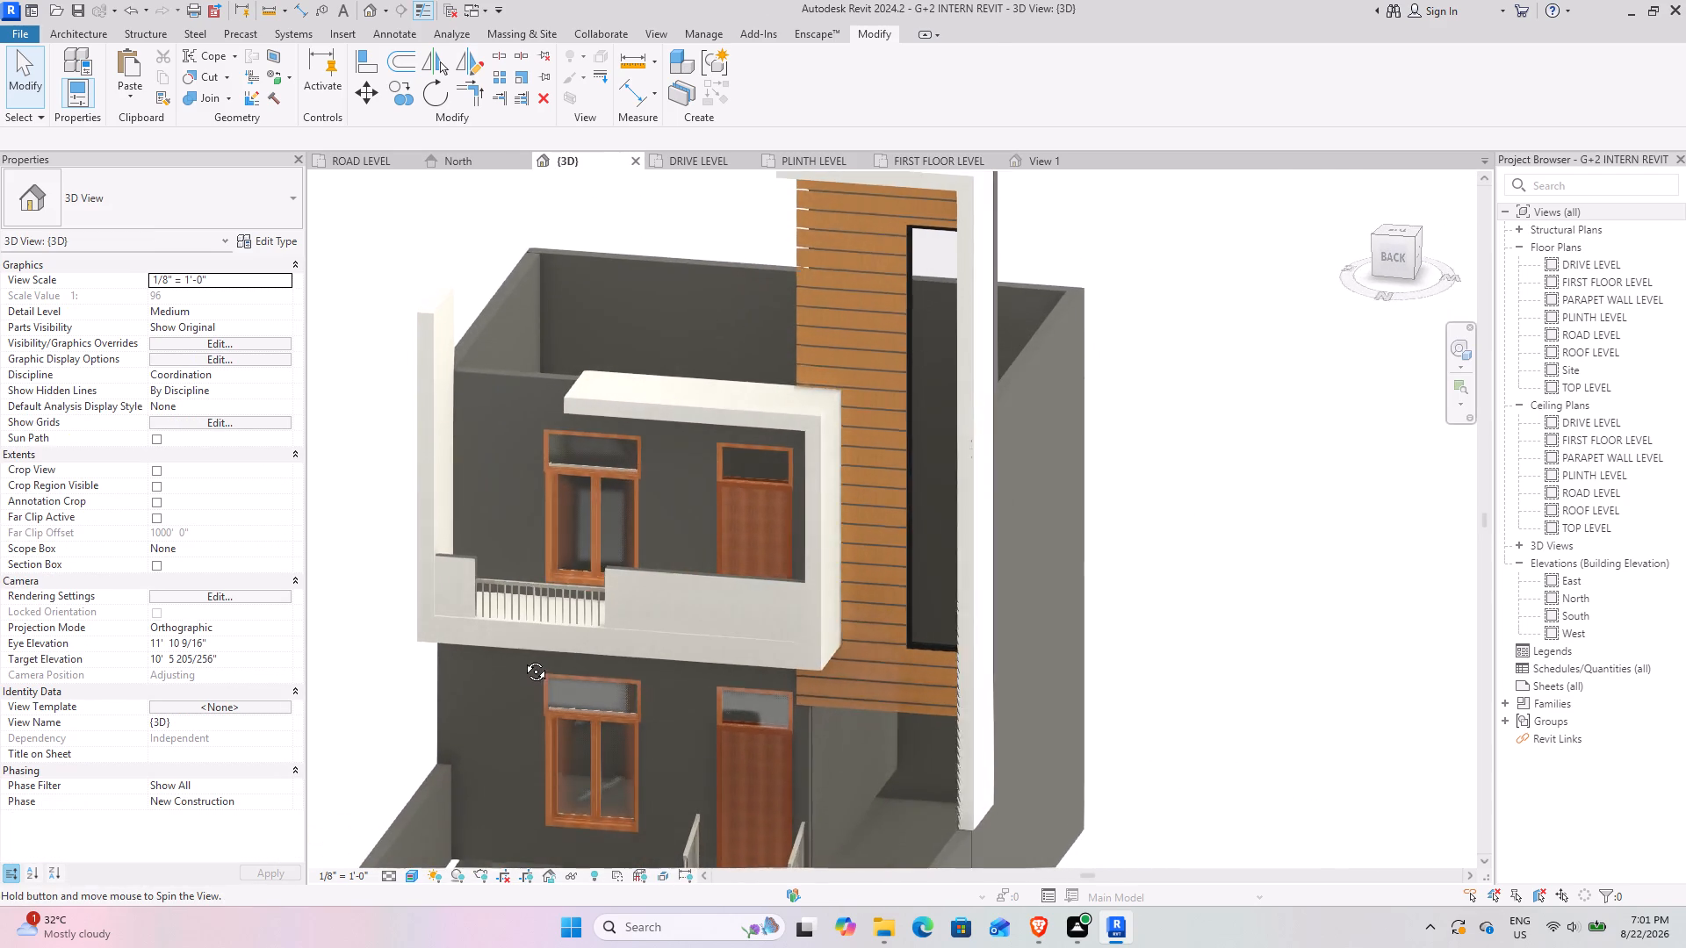
{"action": "middle_click_drag", "start_coordinate": [522, 658], "coordinate": [522, 661], "text": "shift"}
{"action": "scroll", "coordinate": [506, 636], "scroll_direction": "up", "scroll_amount": 7}
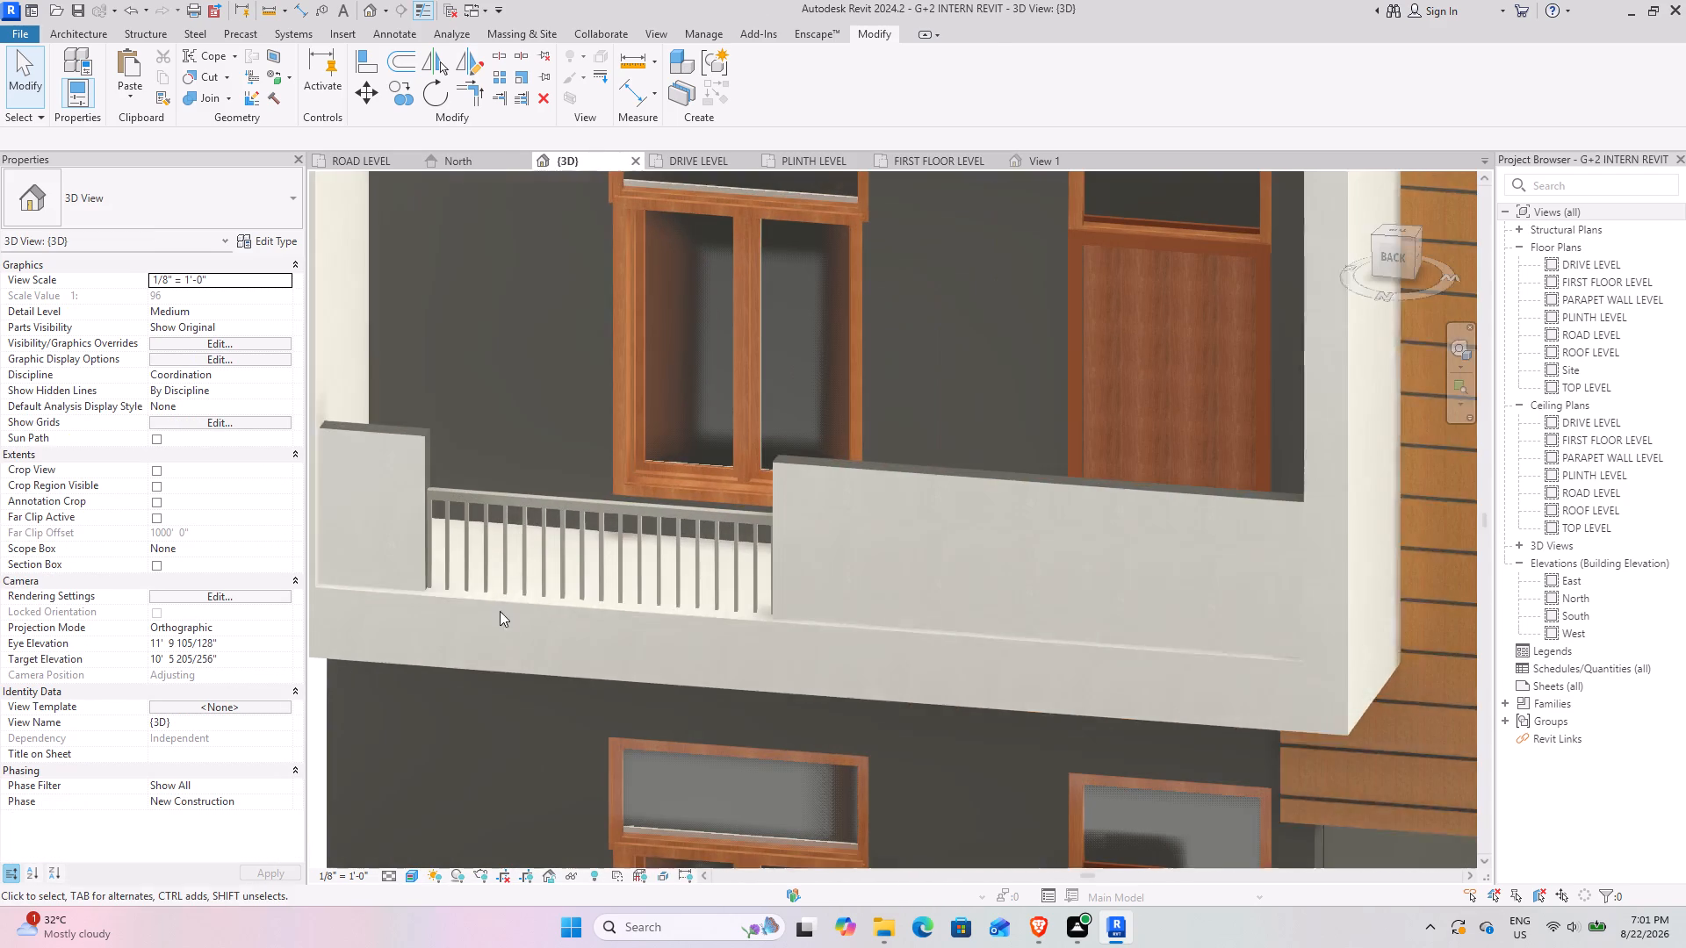
{"action": "middle_click_drag", "start_coordinate": [353, 592], "coordinate": [390, 467], "text": "shift"}
{"action": "middle_click_drag", "start_coordinate": [559, 589], "coordinate": [470, 601], "text": "shift"}
{"action": "left_click", "coordinate": [544, 525]}
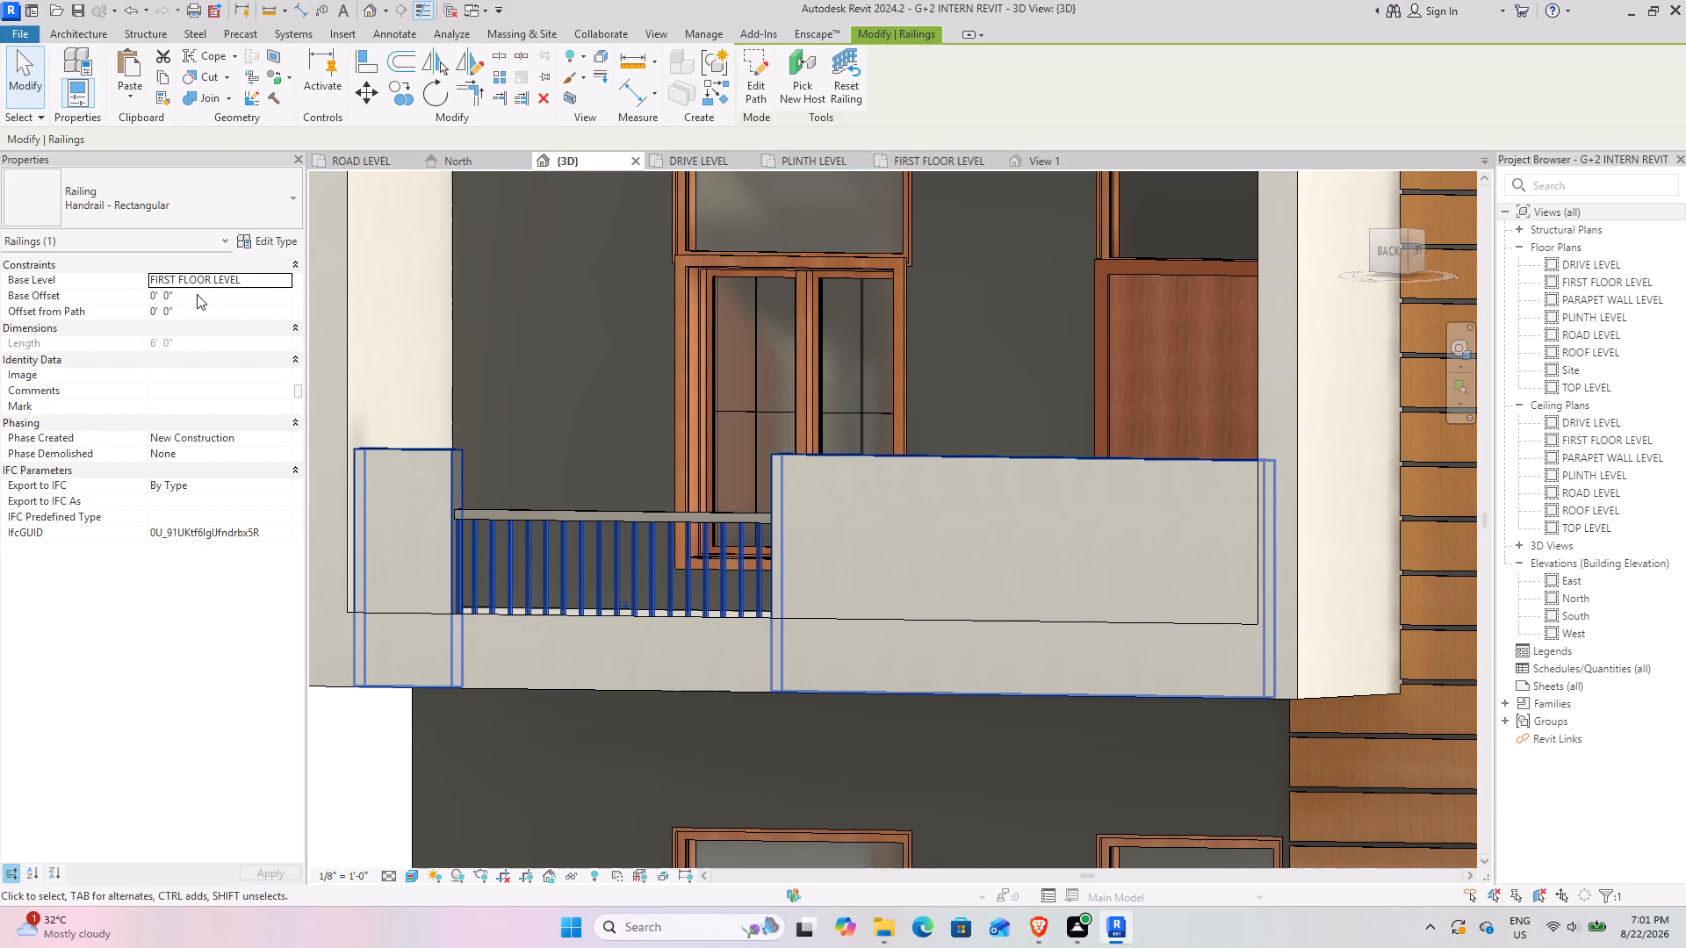
{"action": "left_click", "coordinate": [197, 294]}
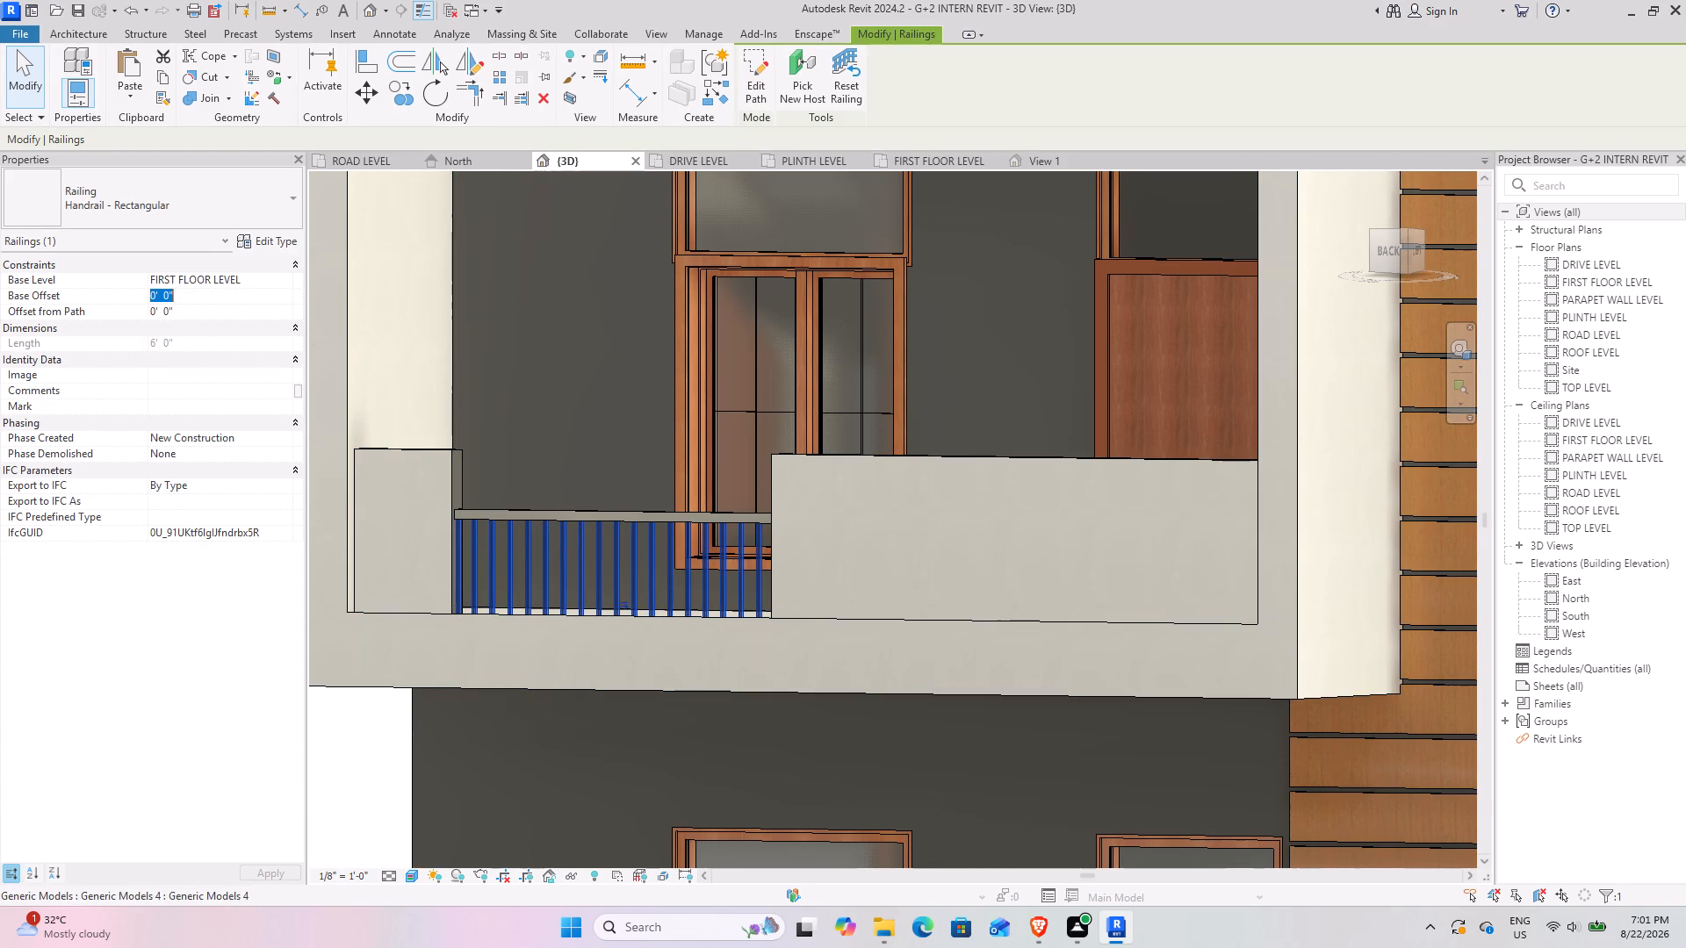
{"action": "type", "text": "1'"}
{"action": "key", "text": "Return"}
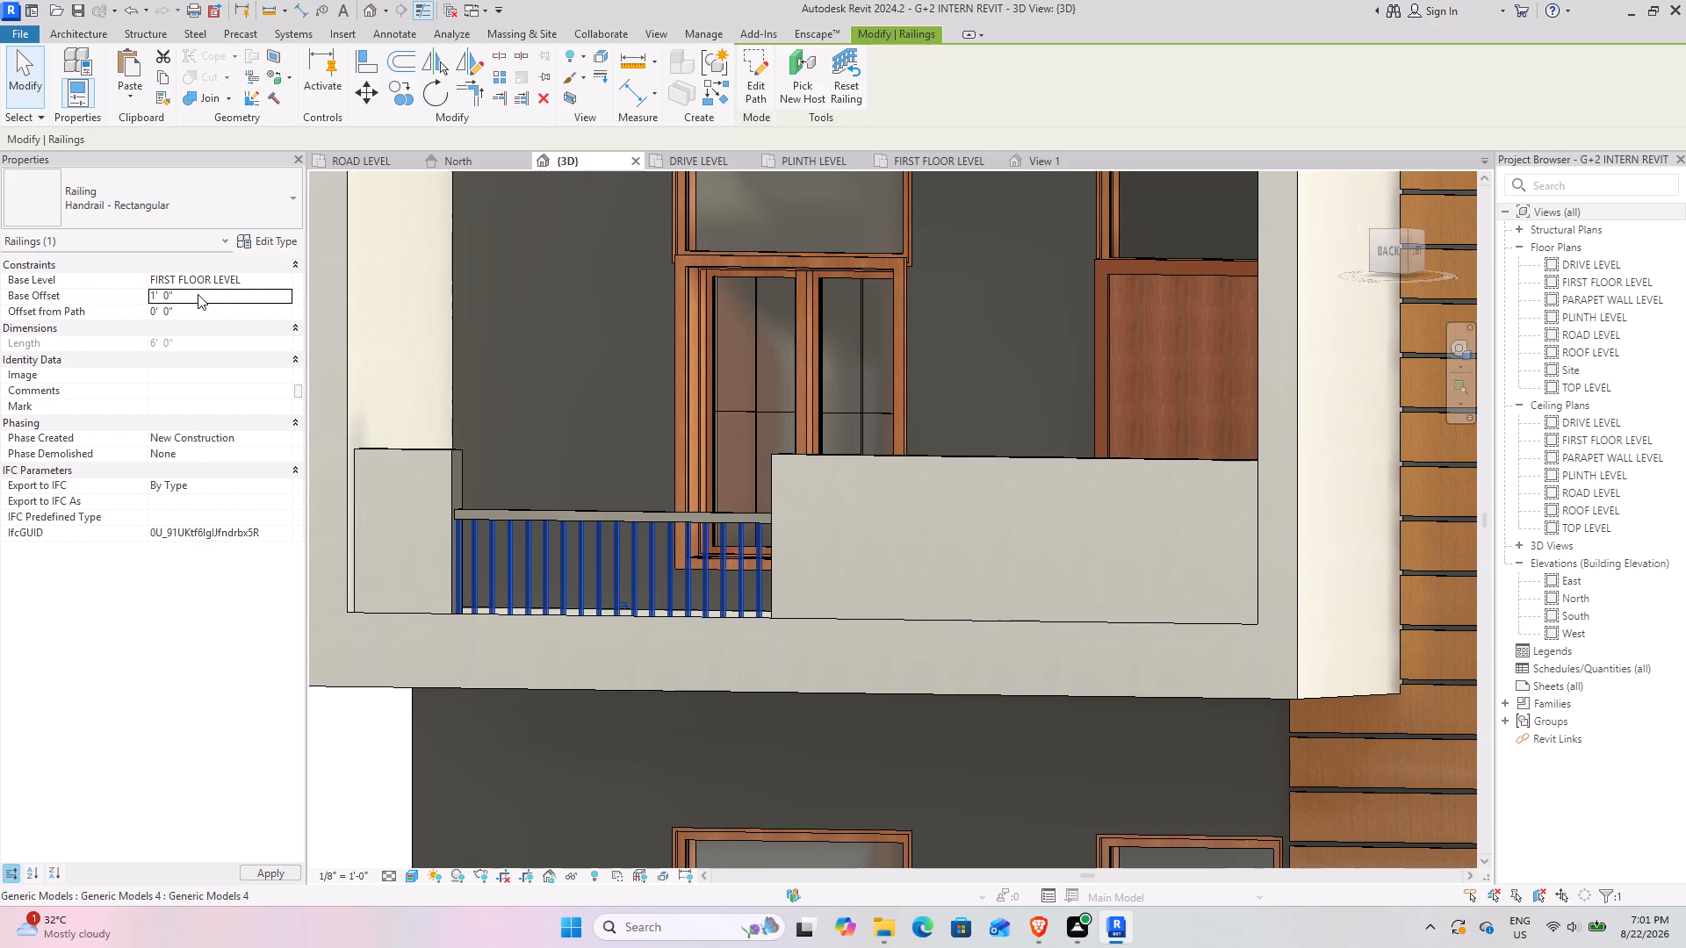
{"action": "left_click", "coordinate": [507, 366]}
Change the balcony railing's type to Glass Panel - Bottom Fill.
{"action": "left_click", "coordinate": [594, 455]}
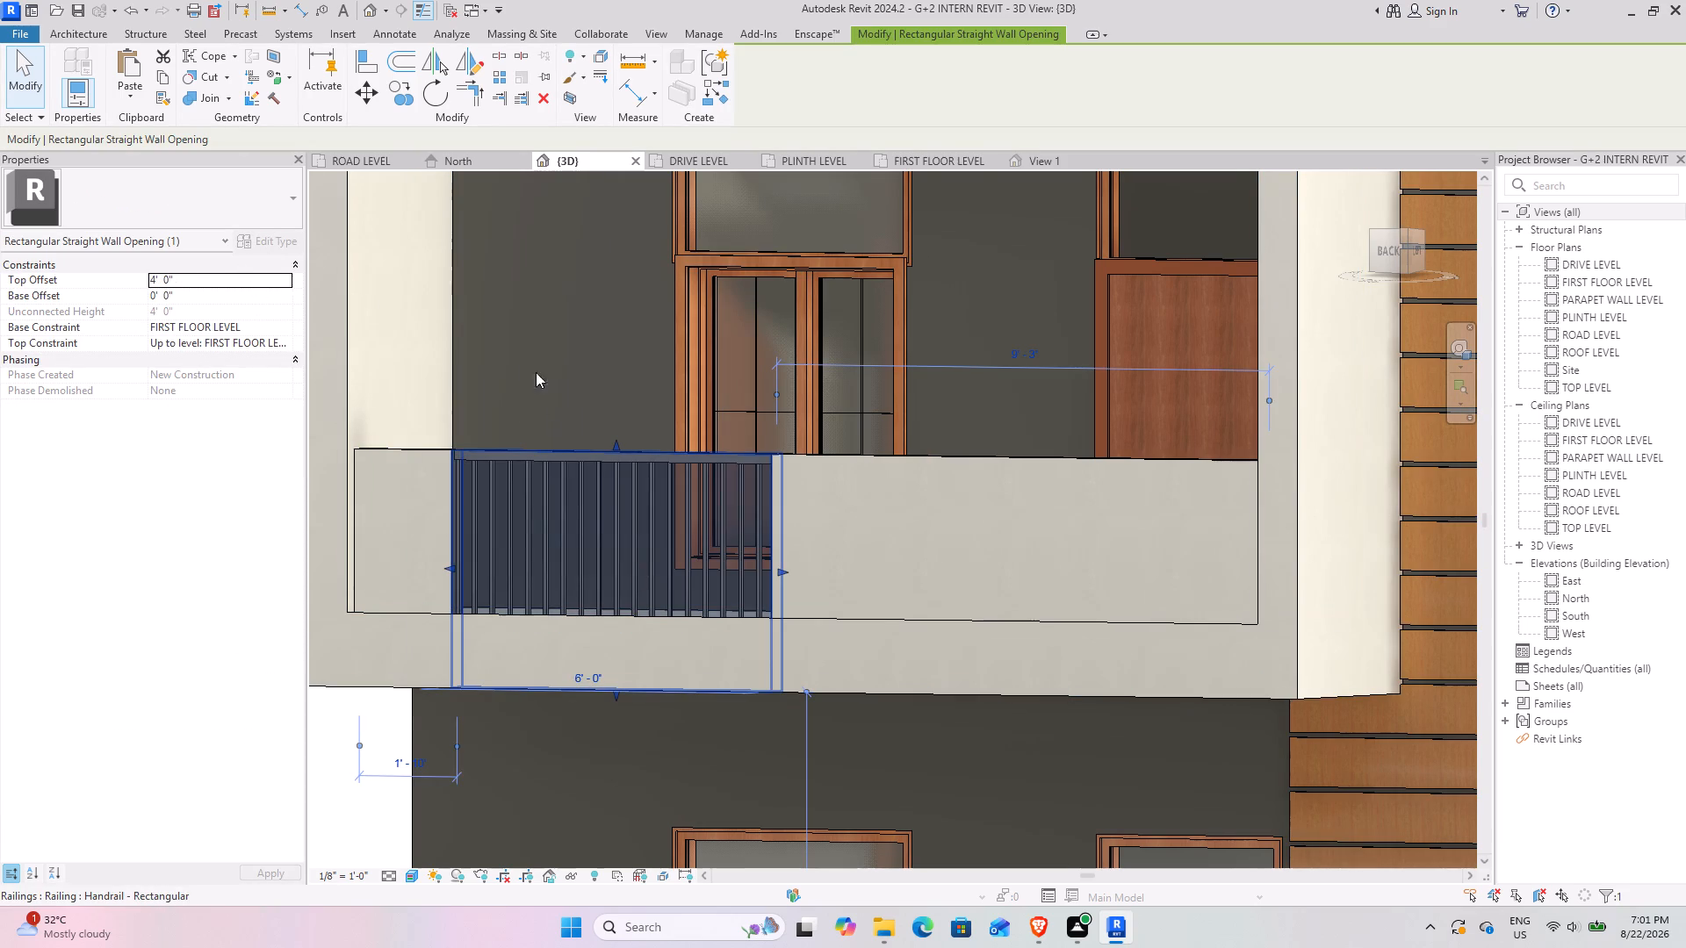
{"action": "scroll", "coordinate": [489, 341], "scroll_direction": "down", "scroll_amount": 5}
{"action": "middle_click_drag", "start_coordinate": [408, 346], "coordinate": [545, 401]}
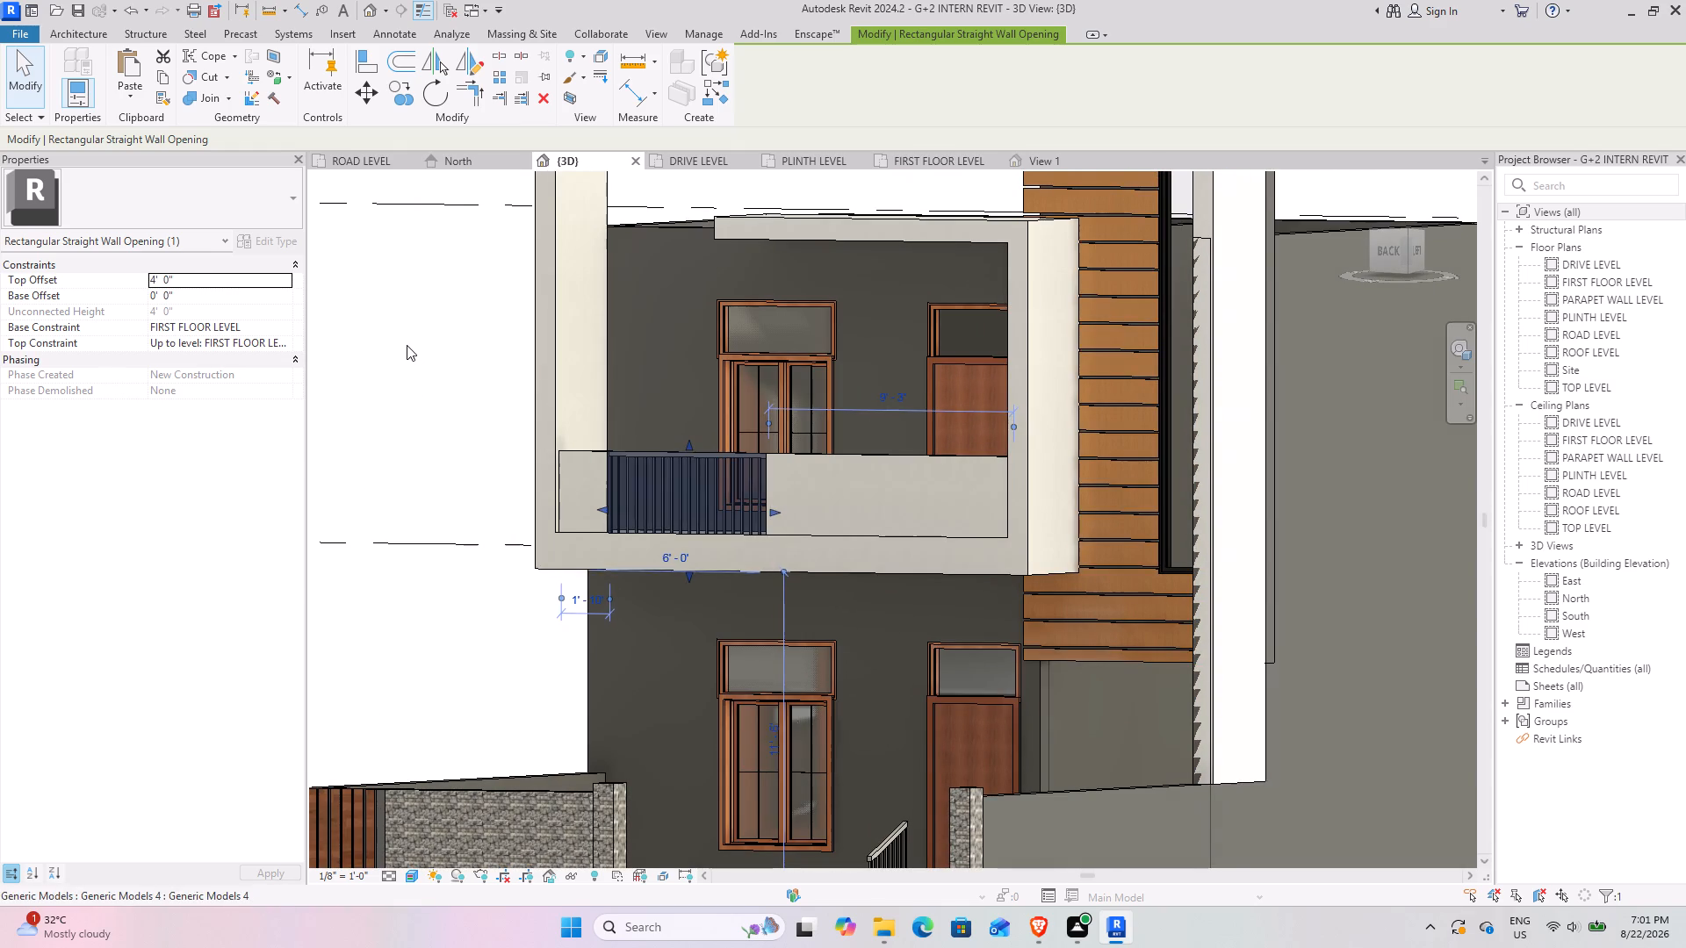
{"action": "triple_click", "coordinate": [403, 335]}
{"action": "left_click", "coordinate": [686, 465]}
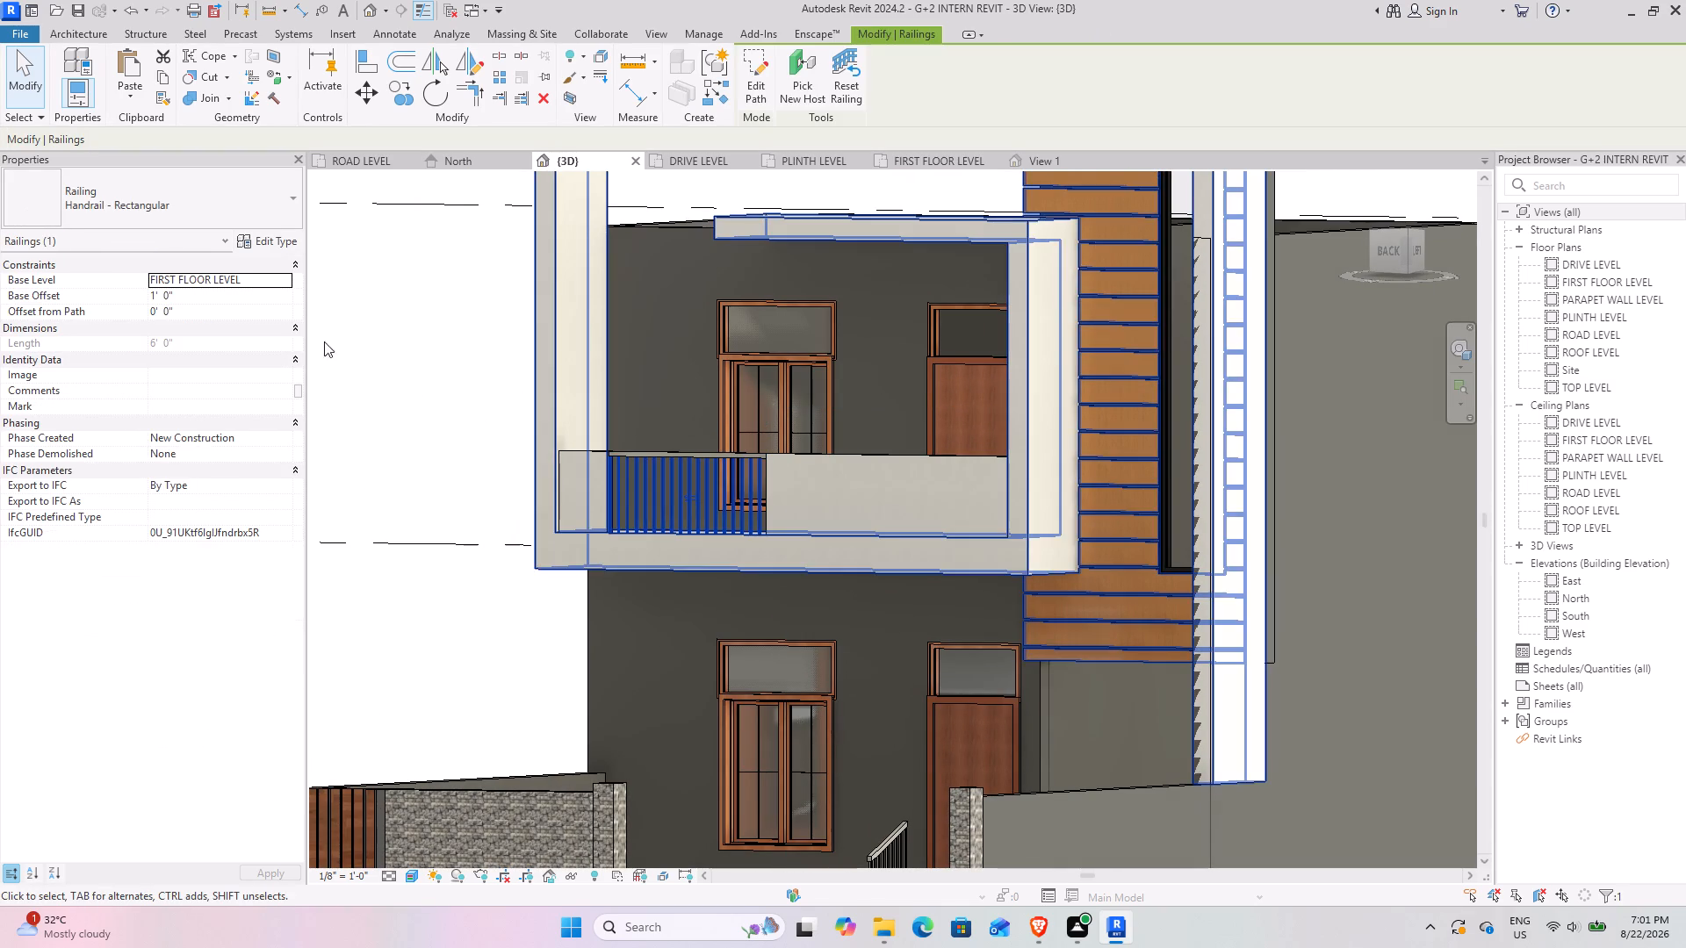
{"action": "left_click", "coordinate": [240, 197]}
{"action": "left_click", "coordinate": [129, 281]}
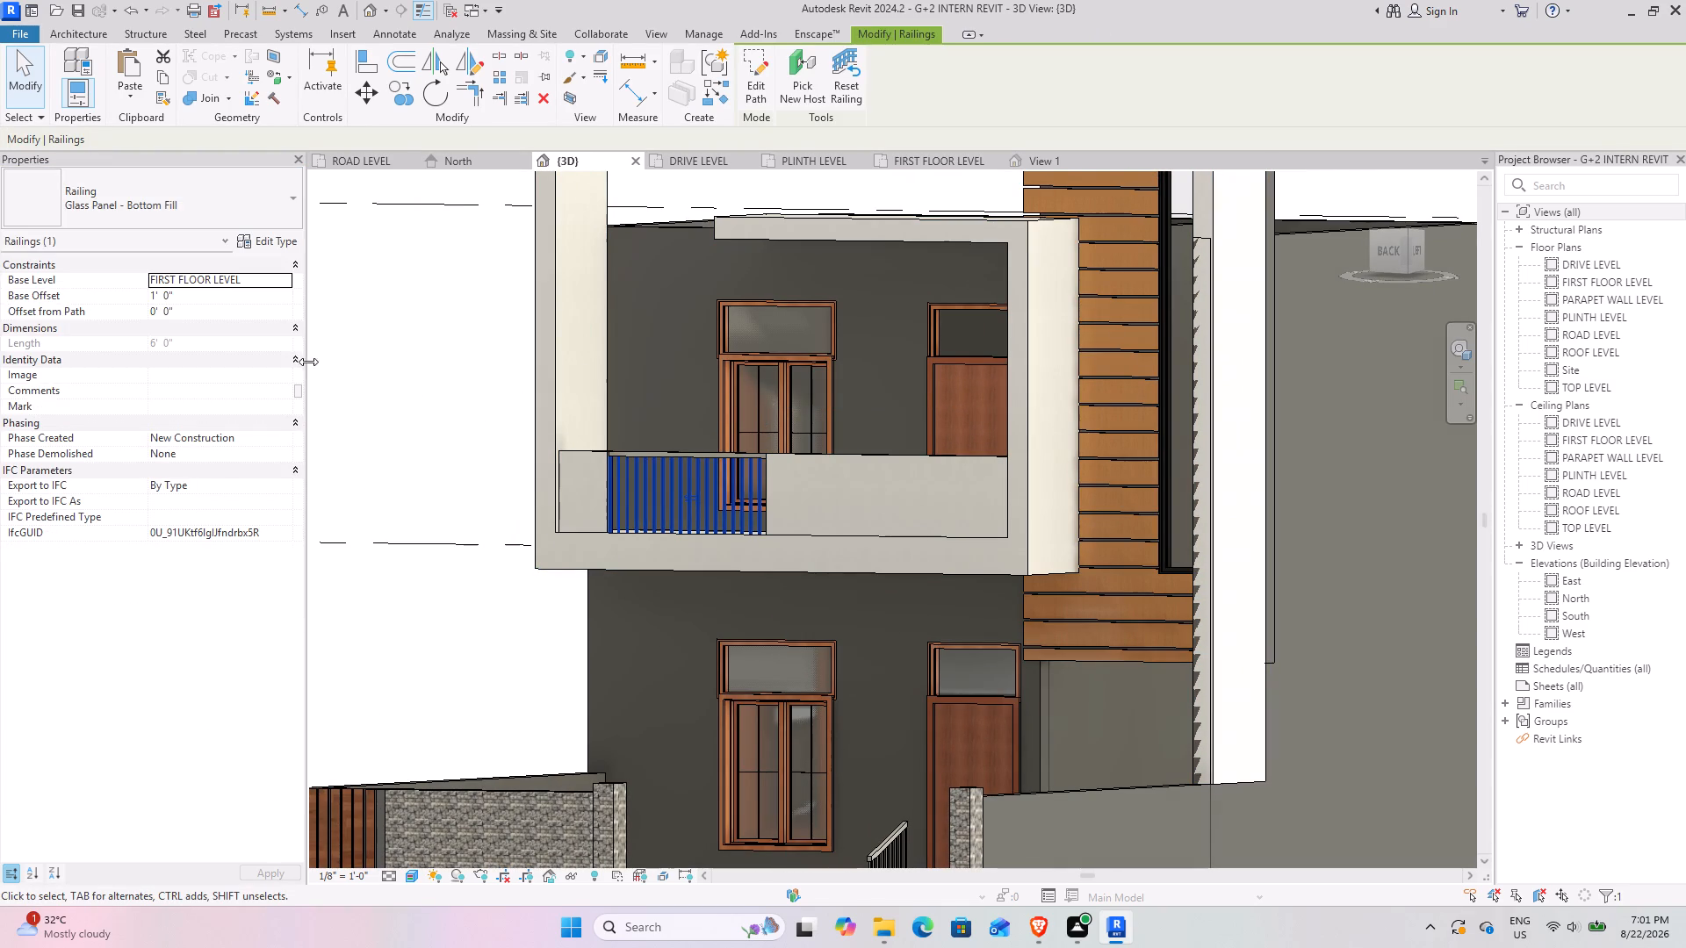
{"action": "left_click", "coordinate": [458, 411]}
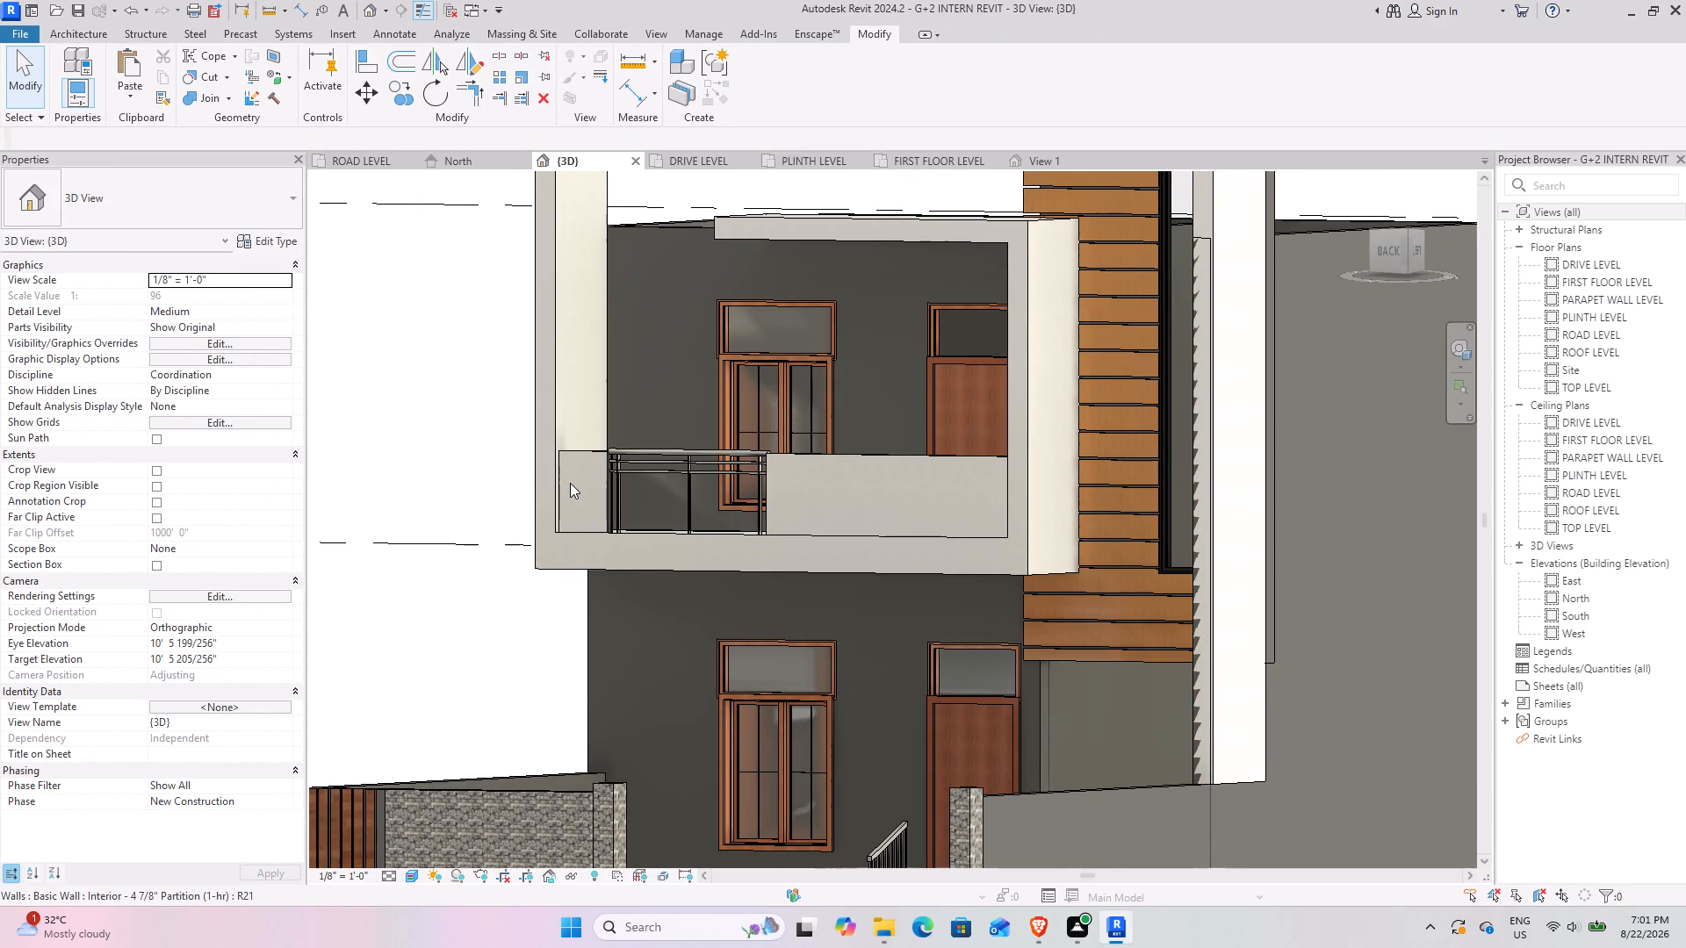
Examine in 3D how the glass panel railing fits within the parapet opening and the balcony front.
{"action": "middle_click_drag", "start_coordinate": [575, 485], "coordinate": [666, 522], "text": "shift"}
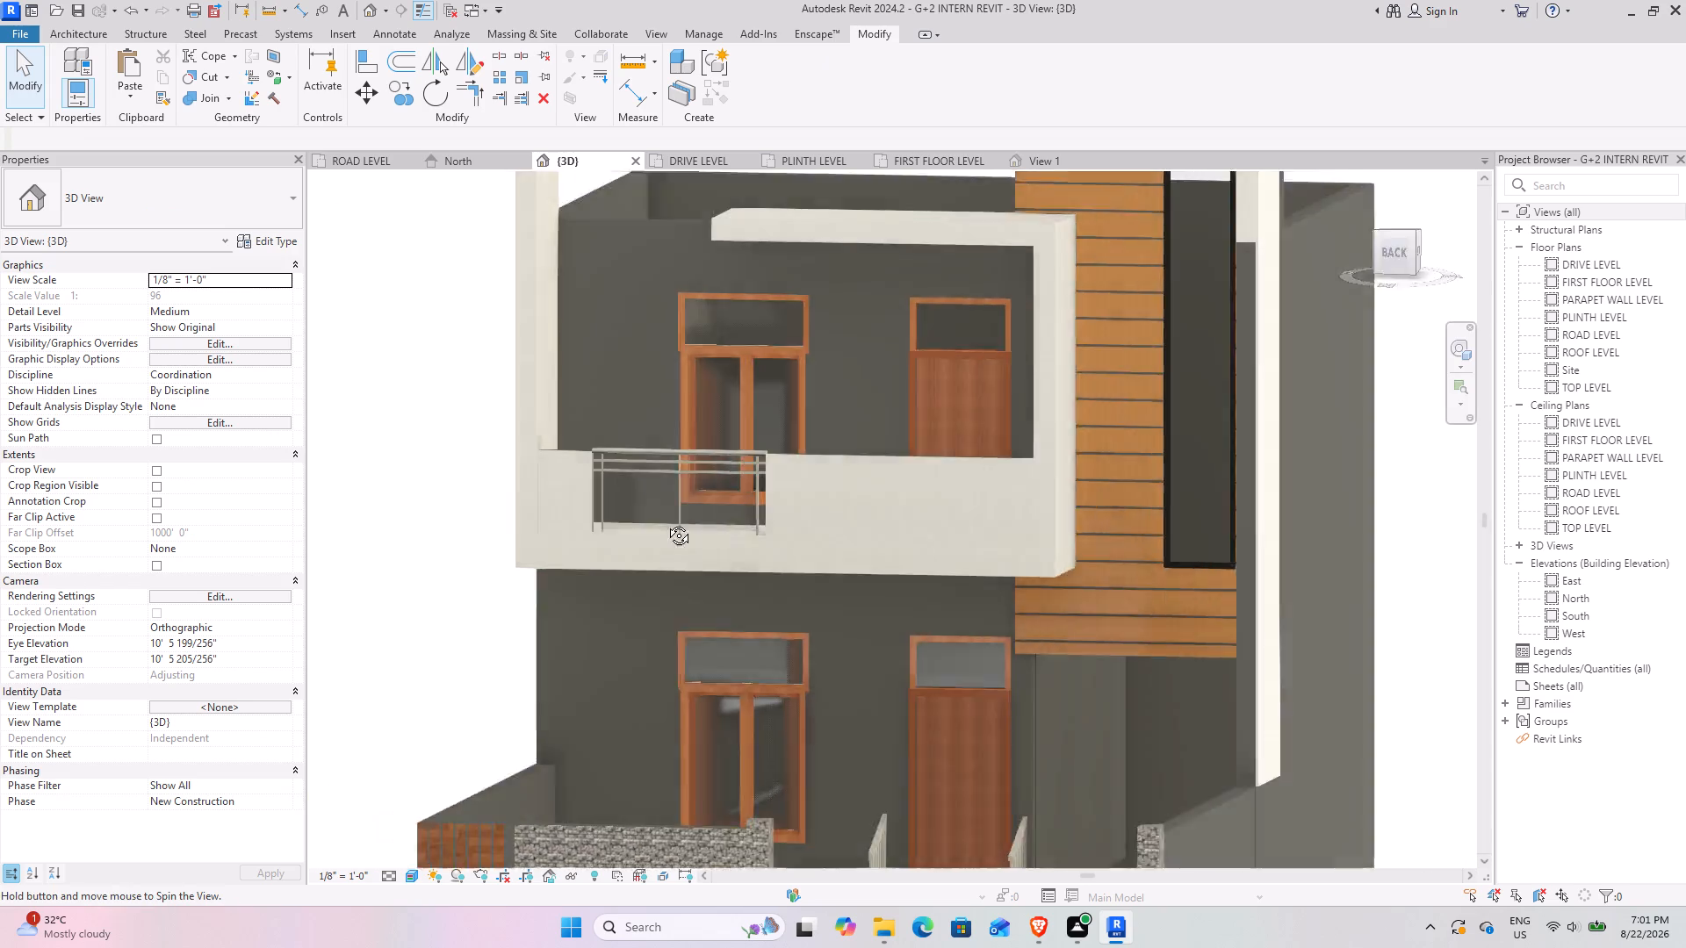
{"action": "middle_click_drag", "start_coordinate": [666, 522], "coordinate": [634, 492], "text": "shift"}
{"action": "scroll", "coordinate": [650, 441], "scroll_direction": "up", "scroll_amount": 7}
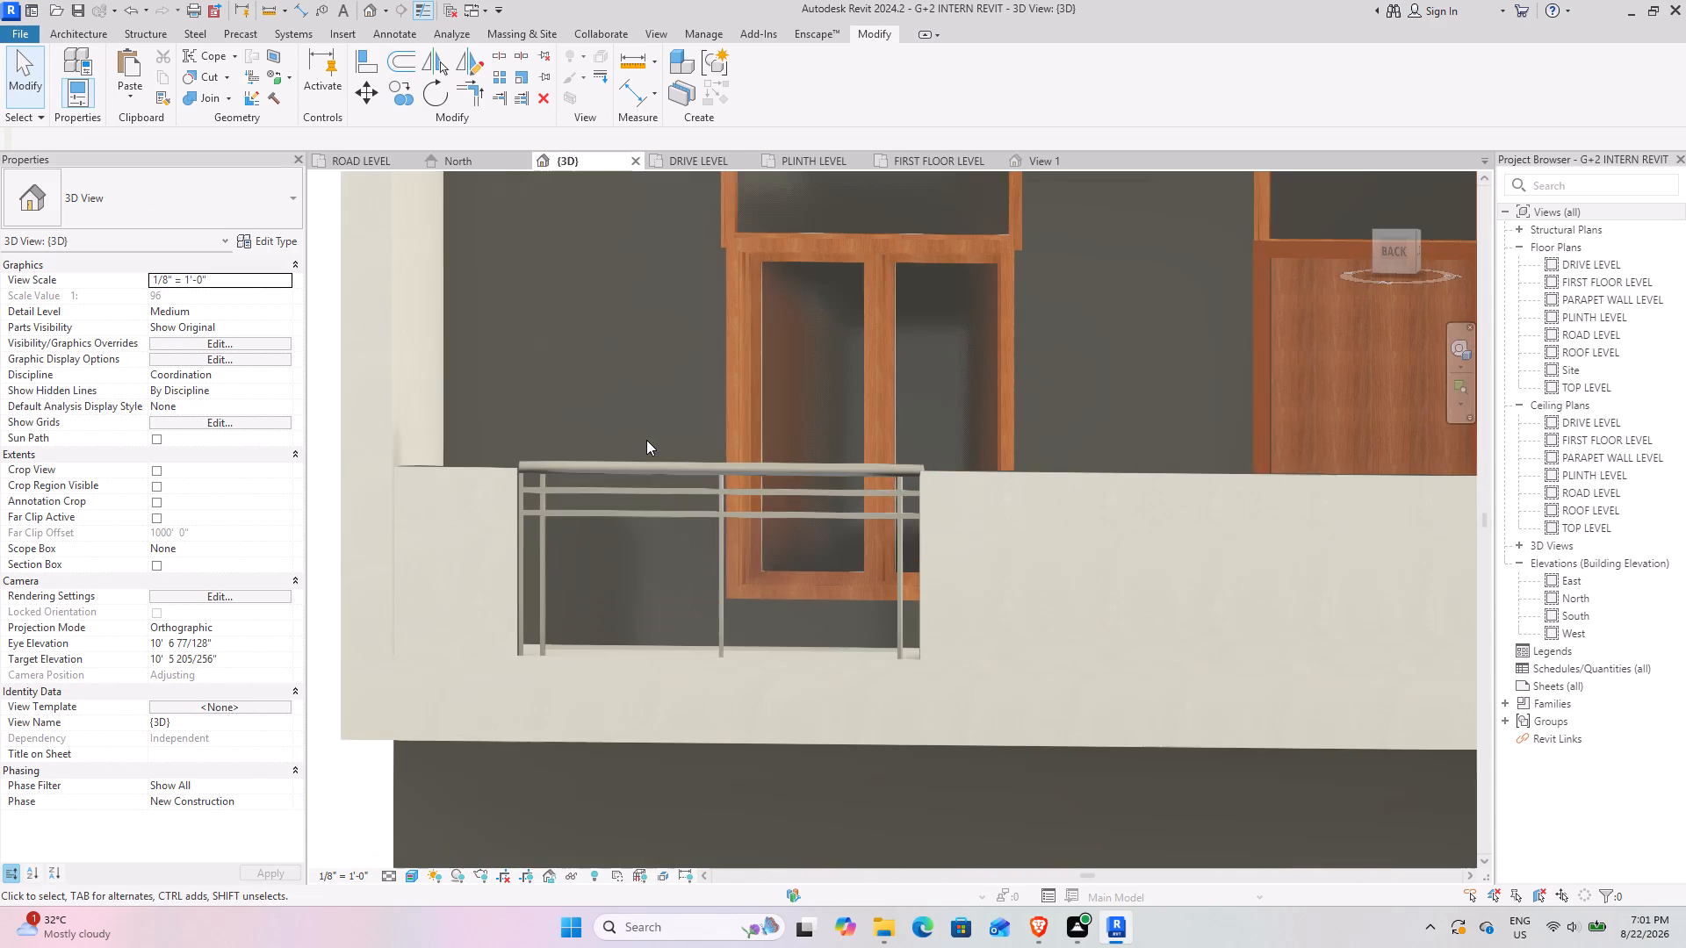
{"action": "middle_click_drag", "start_coordinate": [642, 442], "coordinate": [570, 585], "text": "shift"}
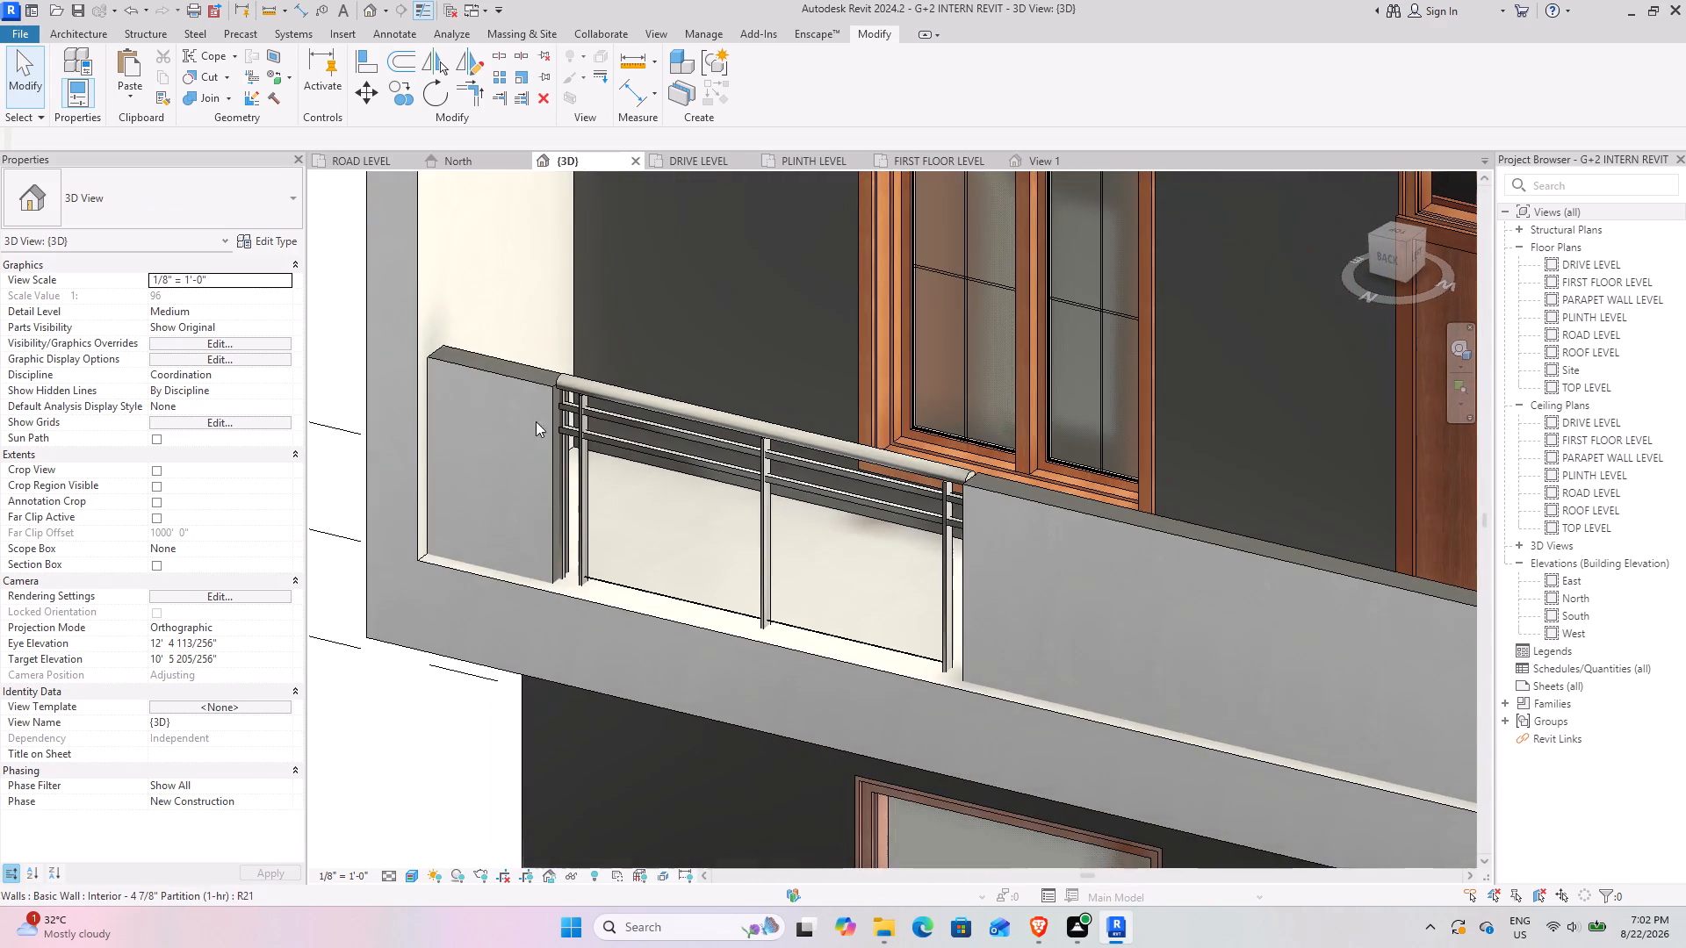
{"action": "scroll", "coordinate": [544, 350], "scroll_direction": "up", "scroll_amount": 4}
{"action": "scroll", "coordinate": [589, 595], "scroll_direction": "down", "scroll_amount": 4}
{"action": "middle_click_drag", "start_coordinate": [549, 637], "coordinate": [648, 585], "text": "shift"}
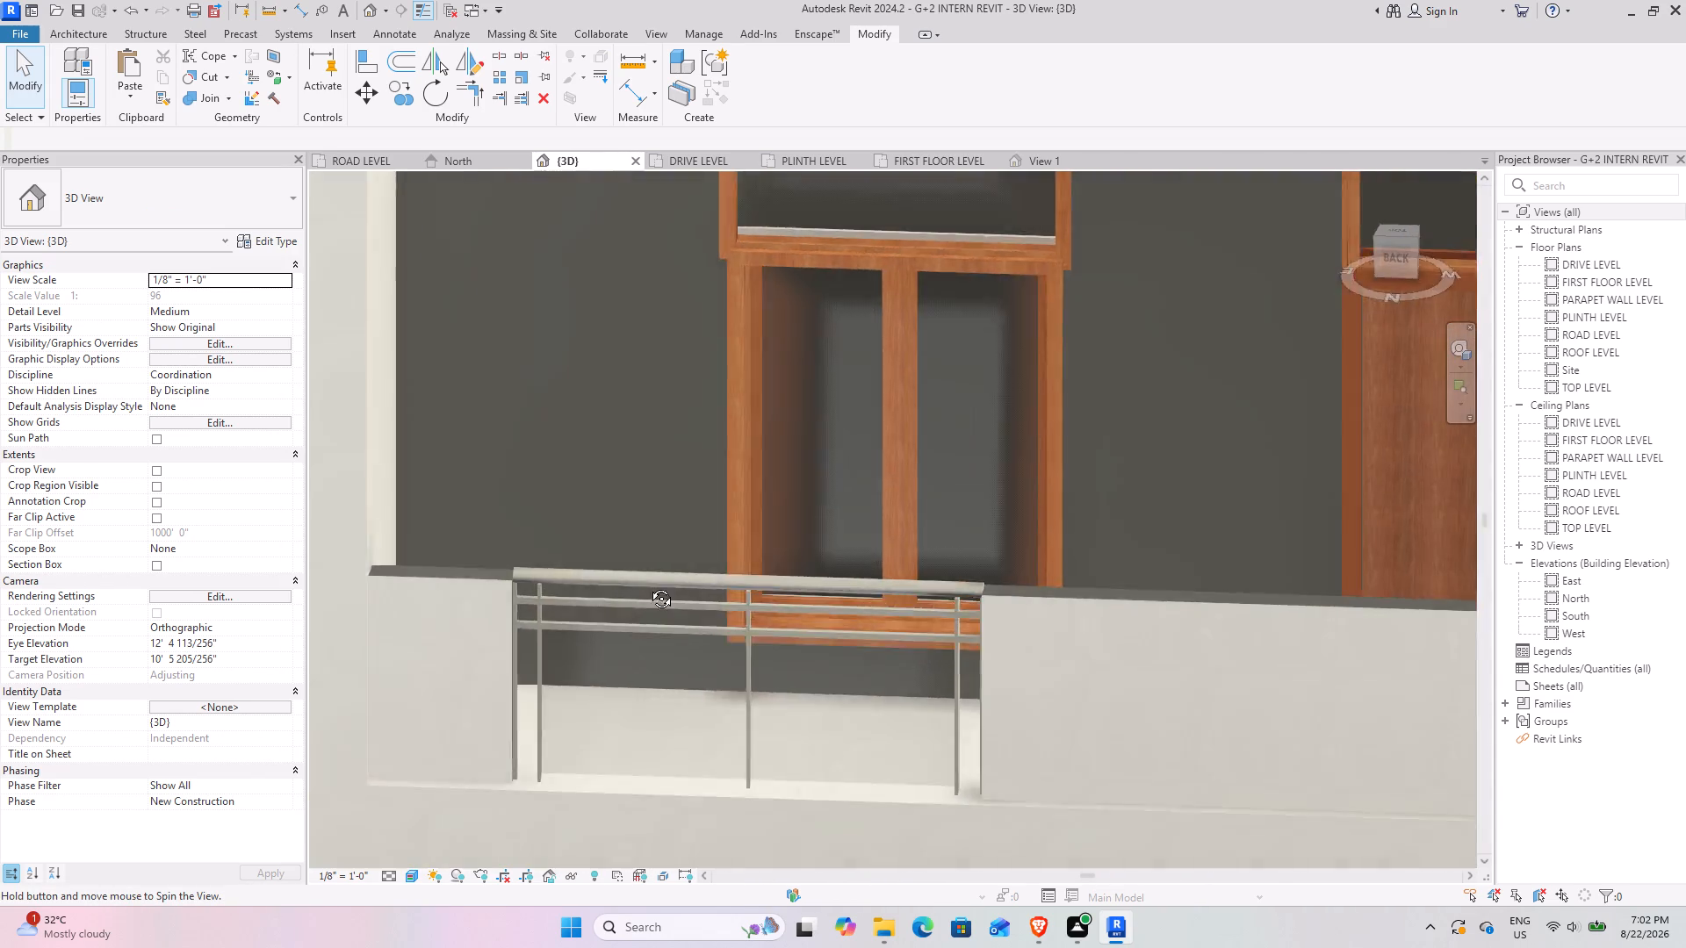
{"action": "middle_click_drag", "start_coordinate": [648, 585], "coordinate": [629, 476], "text": "shift"}
{"action": "middle_click", "coordinate": [628, 474], "text": "shift"}
{"action": "middle_click_drag", "start_coordinate": [545, 578], "coordinate": [647, 334]}
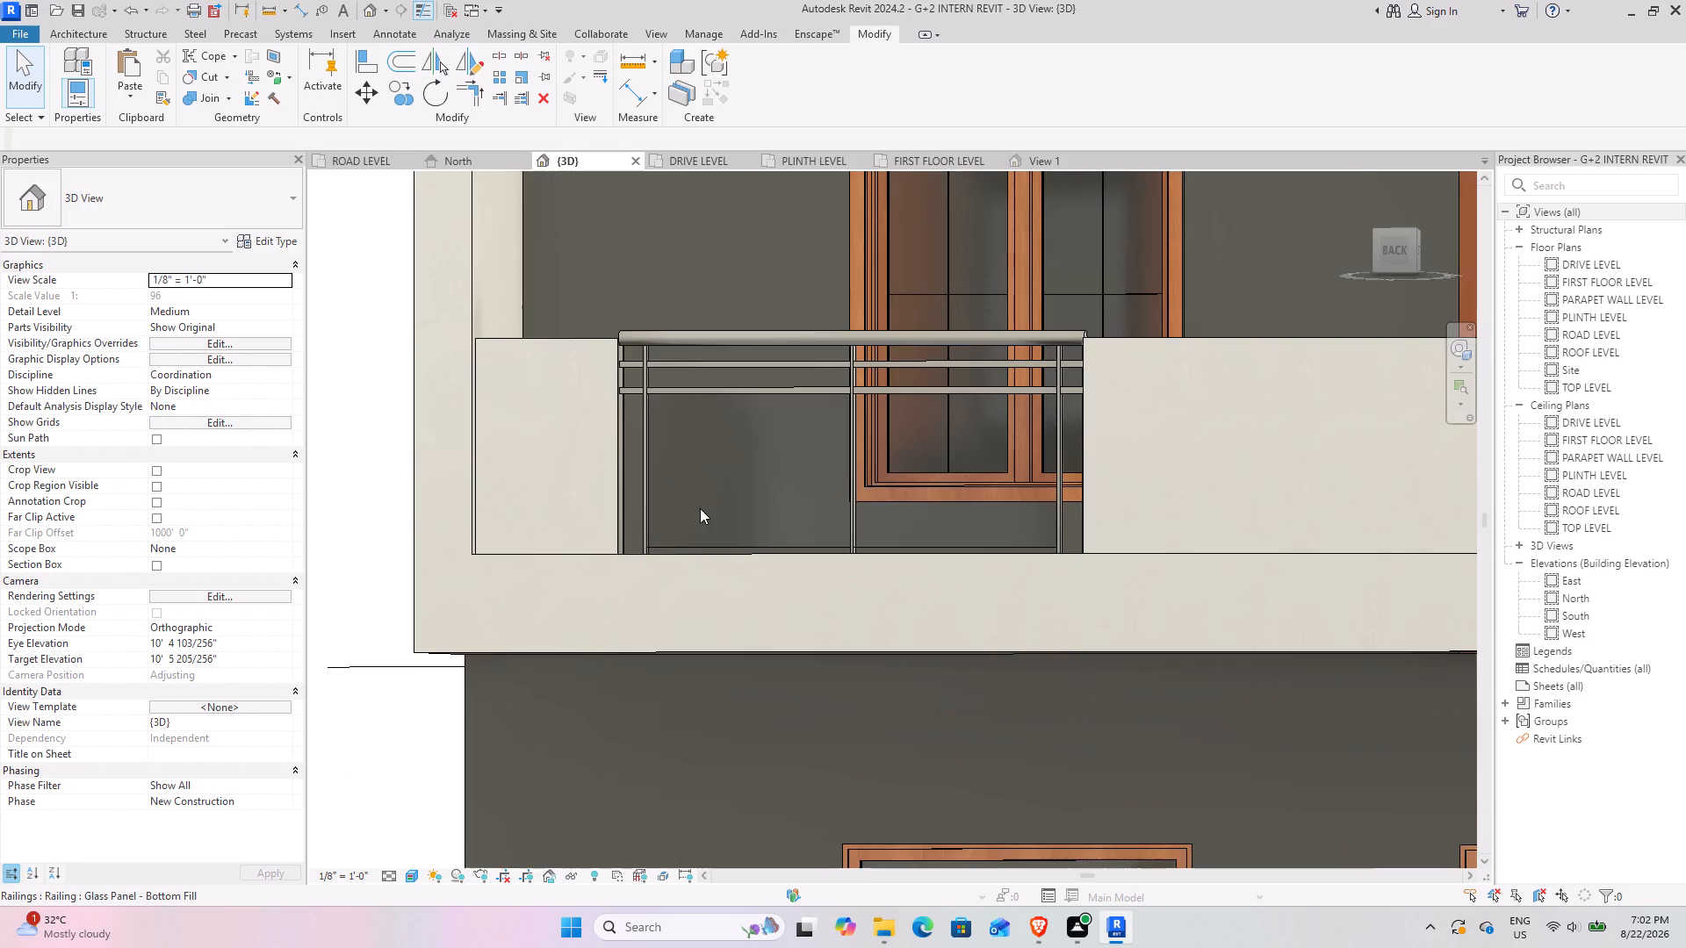
{"action": "scroll", "coordinate": [700, 508], "scroll_direction": "down", "scroll_amount": 3}
{"action": "middle_click_drag", "start_coordinate": [719, 619], "coordinate": [777, 703], "text": "shift"}
{"action": "middle_click_drag", "start_coordinate": [903, 607], "coordinate": [775, 628]}
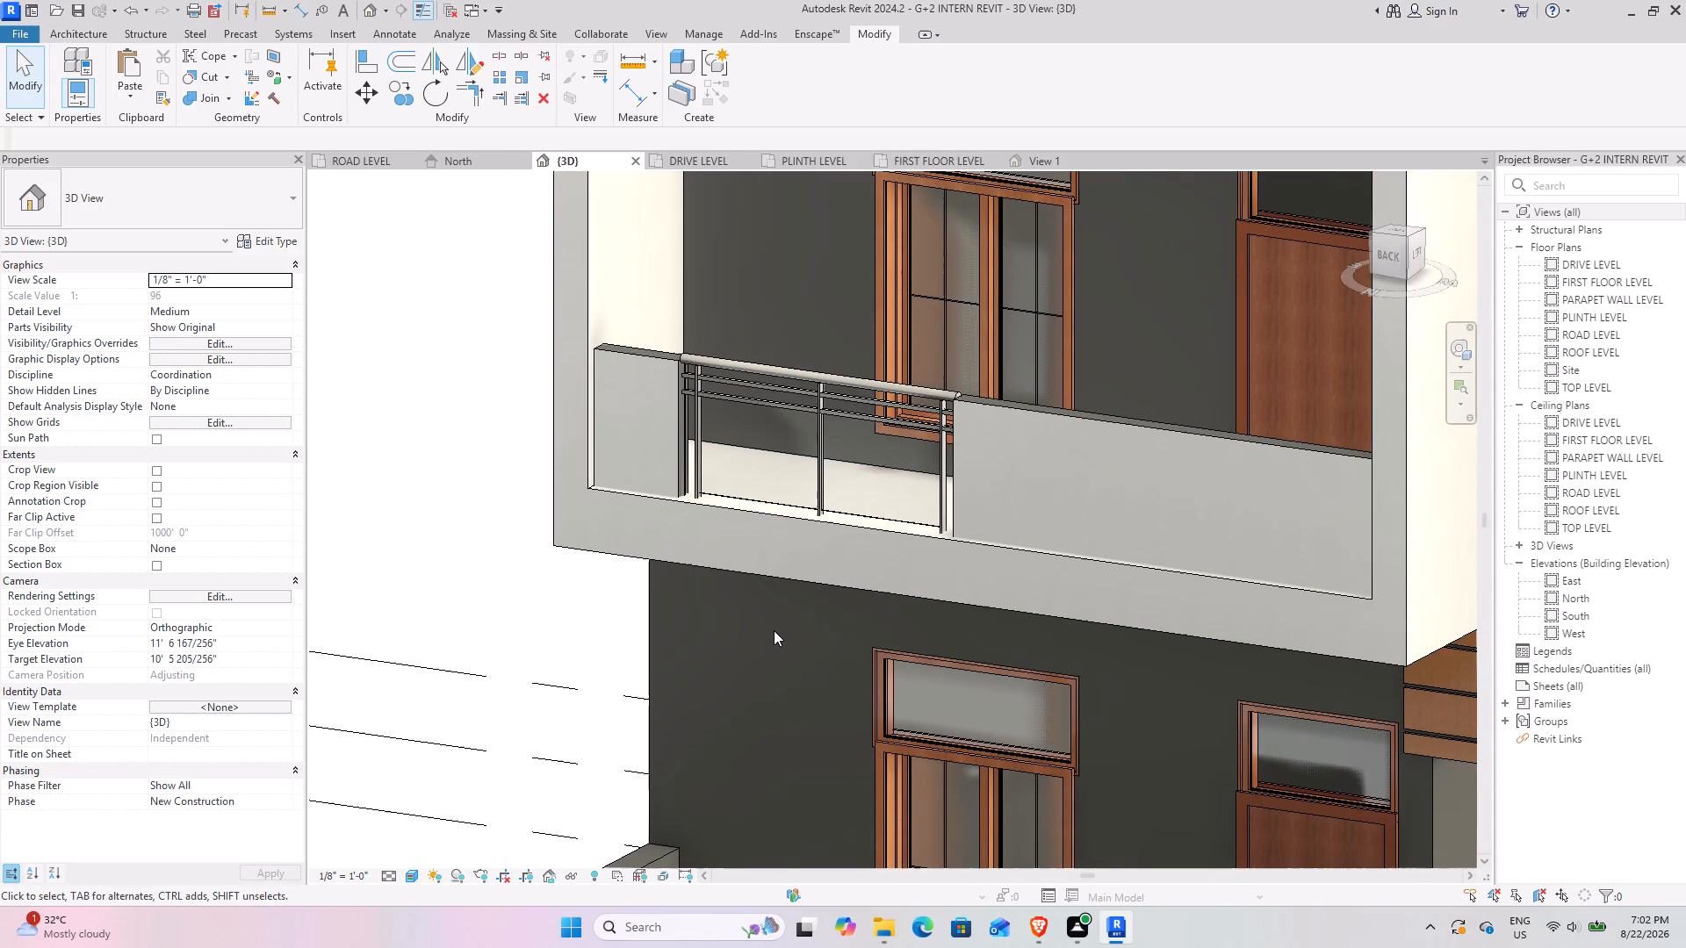
{"action": "middle_click_drag", "start_coordinate": [1176, 357], "coordinate": [867, 473]}
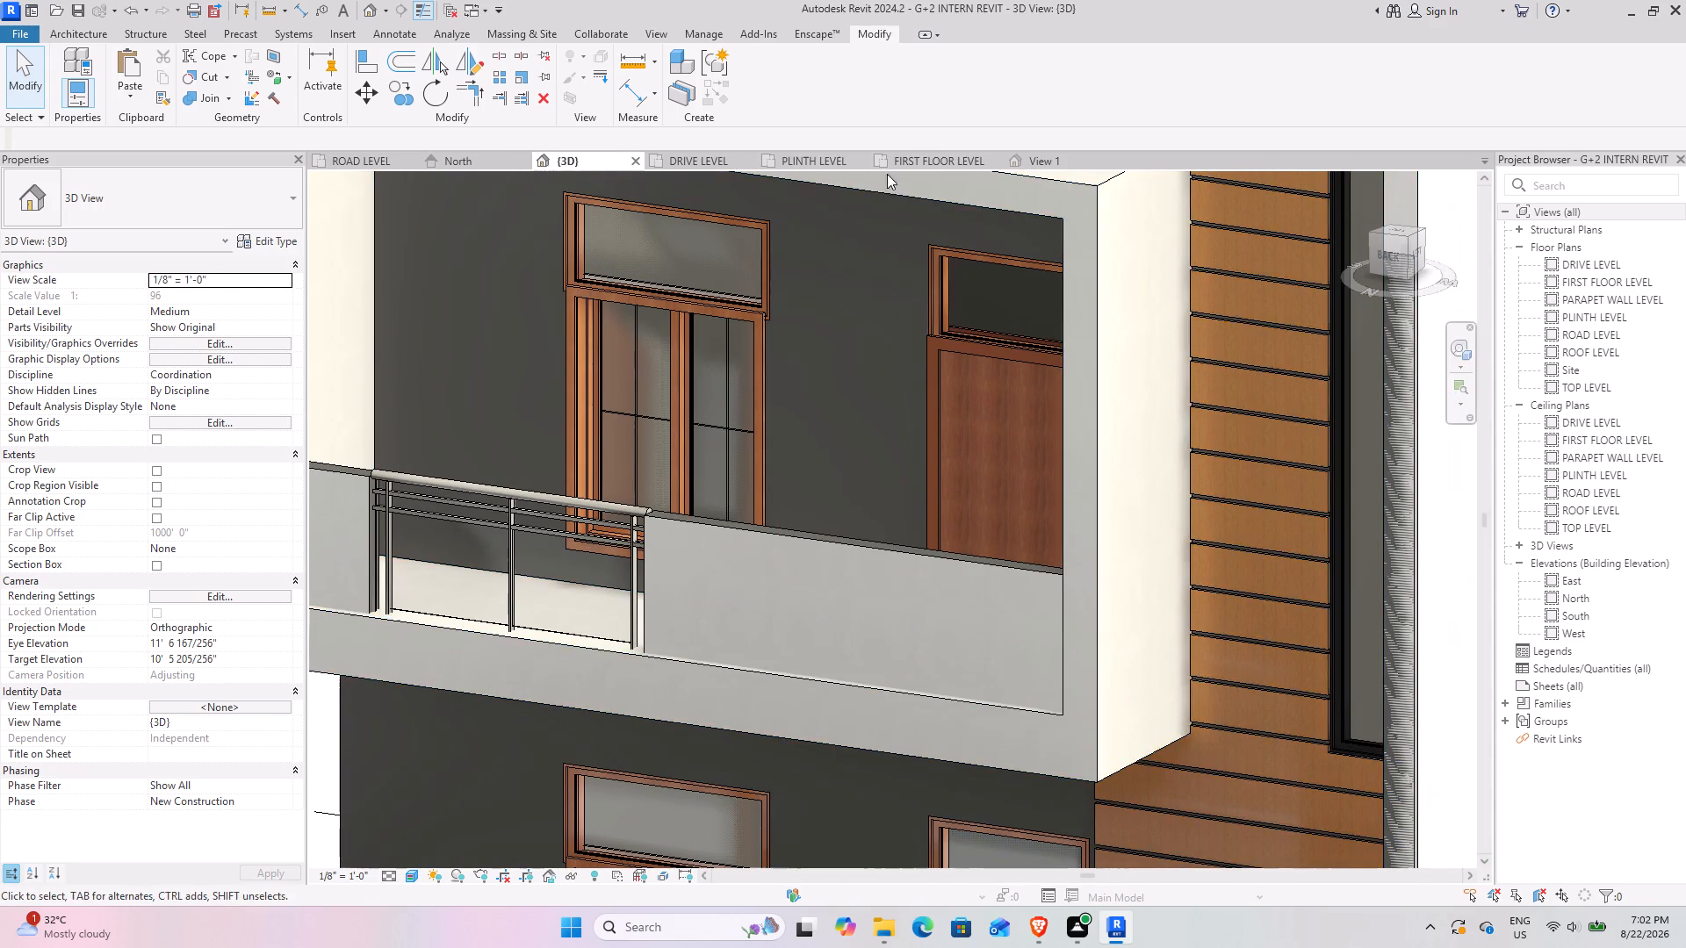
On the first floor plan, draw a 3'-6" wall matching the parapet's type along its door-side end, base offset 4', up to ROOF LEVEL.
{"action": "left_click", "coordinate": [922, 160]}
{"action": "scroll", "coordinate": [630, 560], "scroll_direction": "down", "scroll_amount": 3}
{"action": "middle_click_drag", "start_coordinate": [554, 552], "coordinate": [1037, 552]}
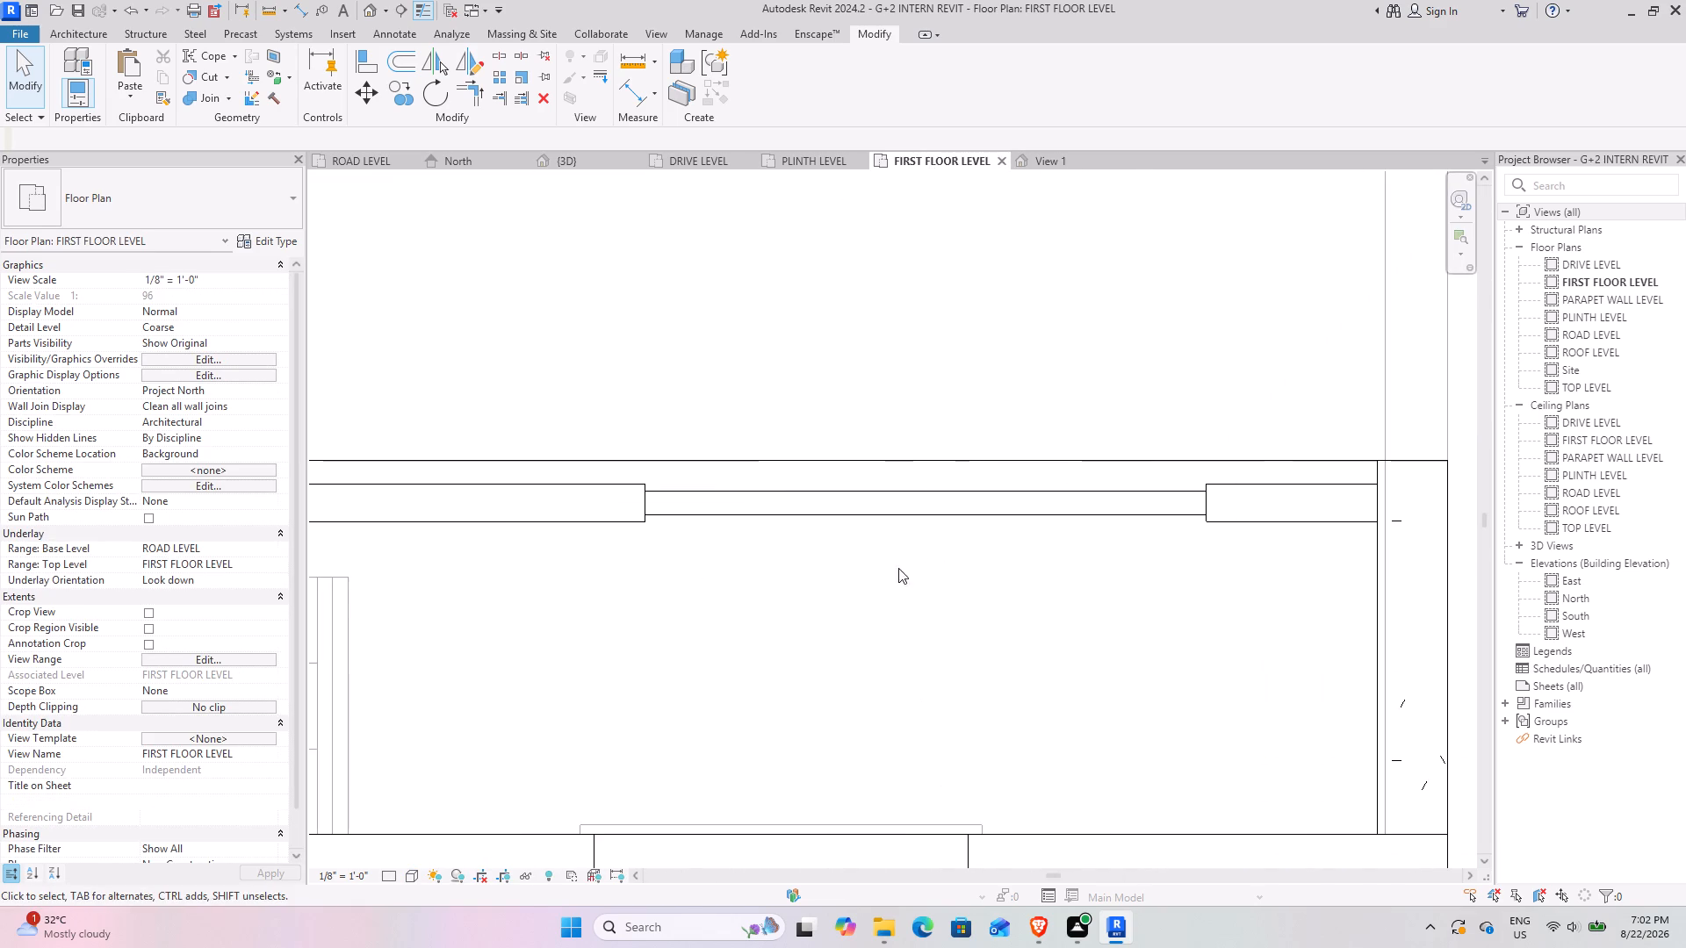
{"action": "middle_click_drag", "start_coordinate": [733, 593], "coordinate": [1223, 539]}
{"action": "middle_click_drag", "start_coordinate": [846, 529], "coordinate": [1111, 579]}
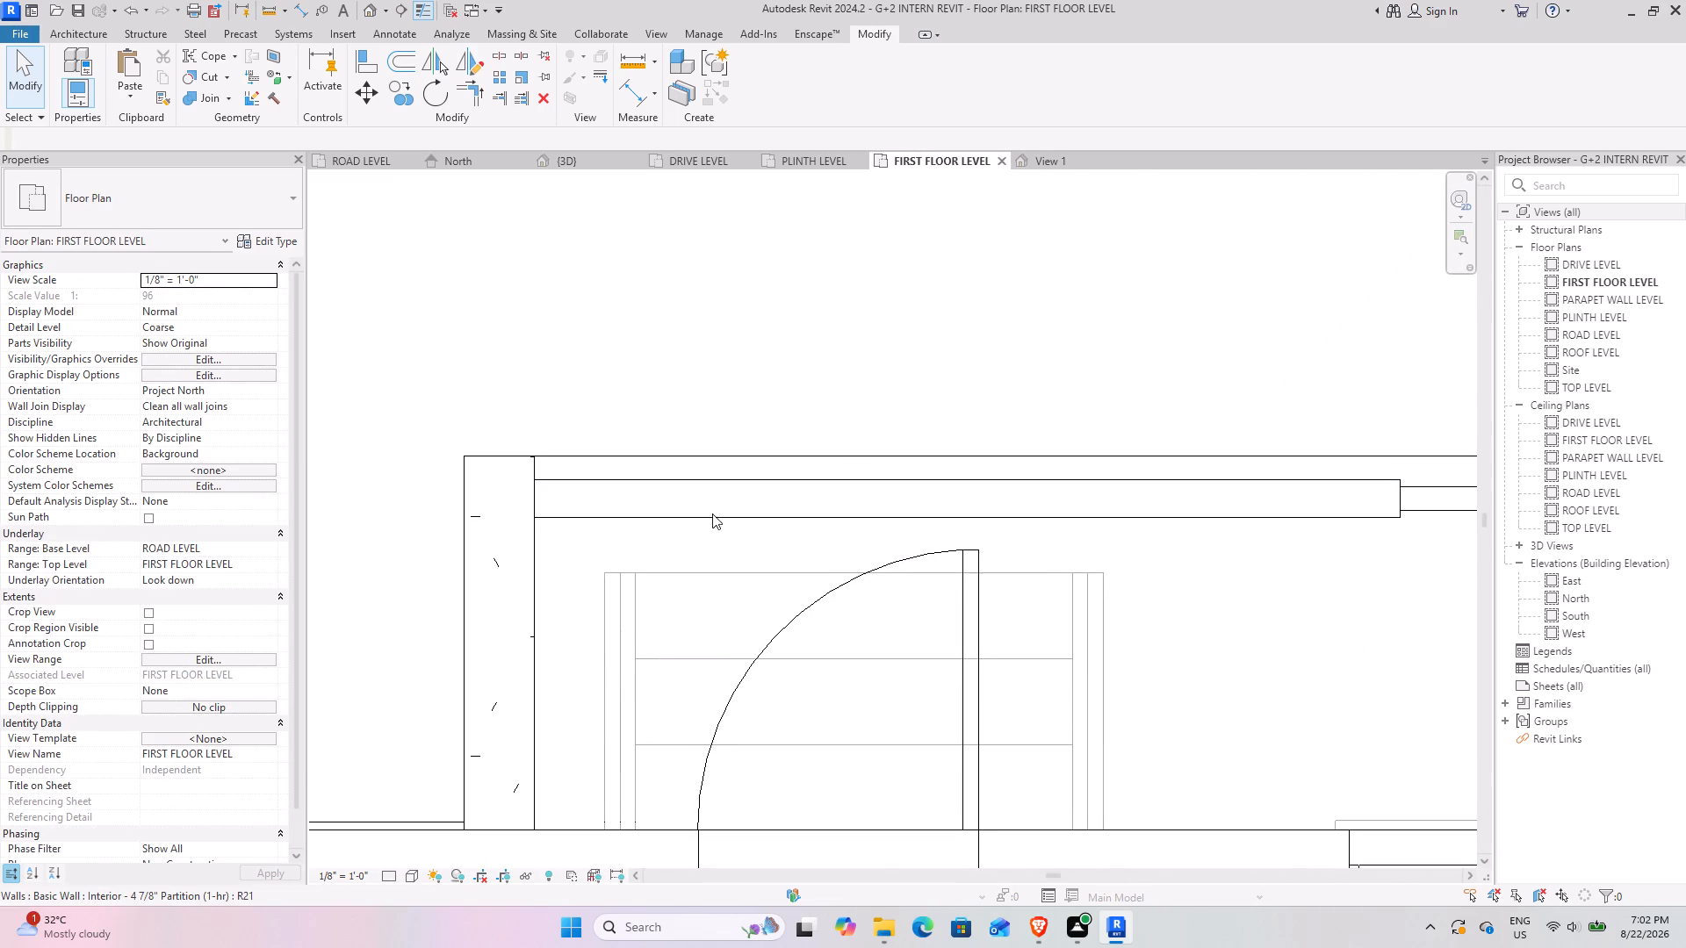
{"action": "left_click", "coordinate": [724, 498]}
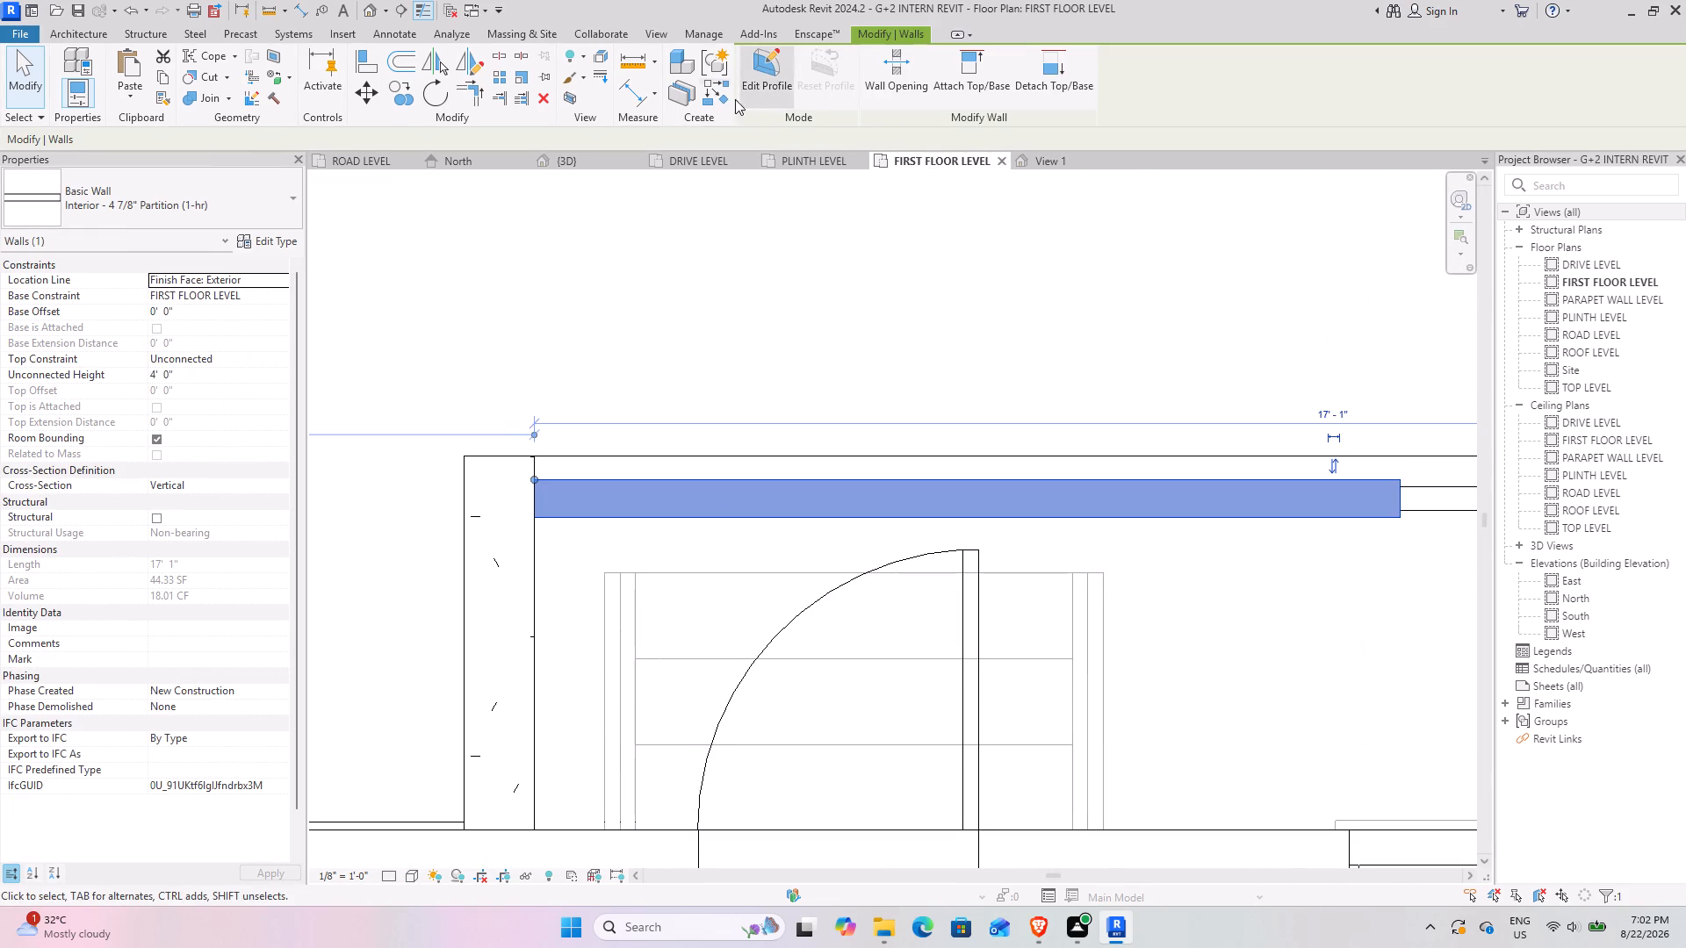
{"action": "left_click", "coordinate": [729, 94]}
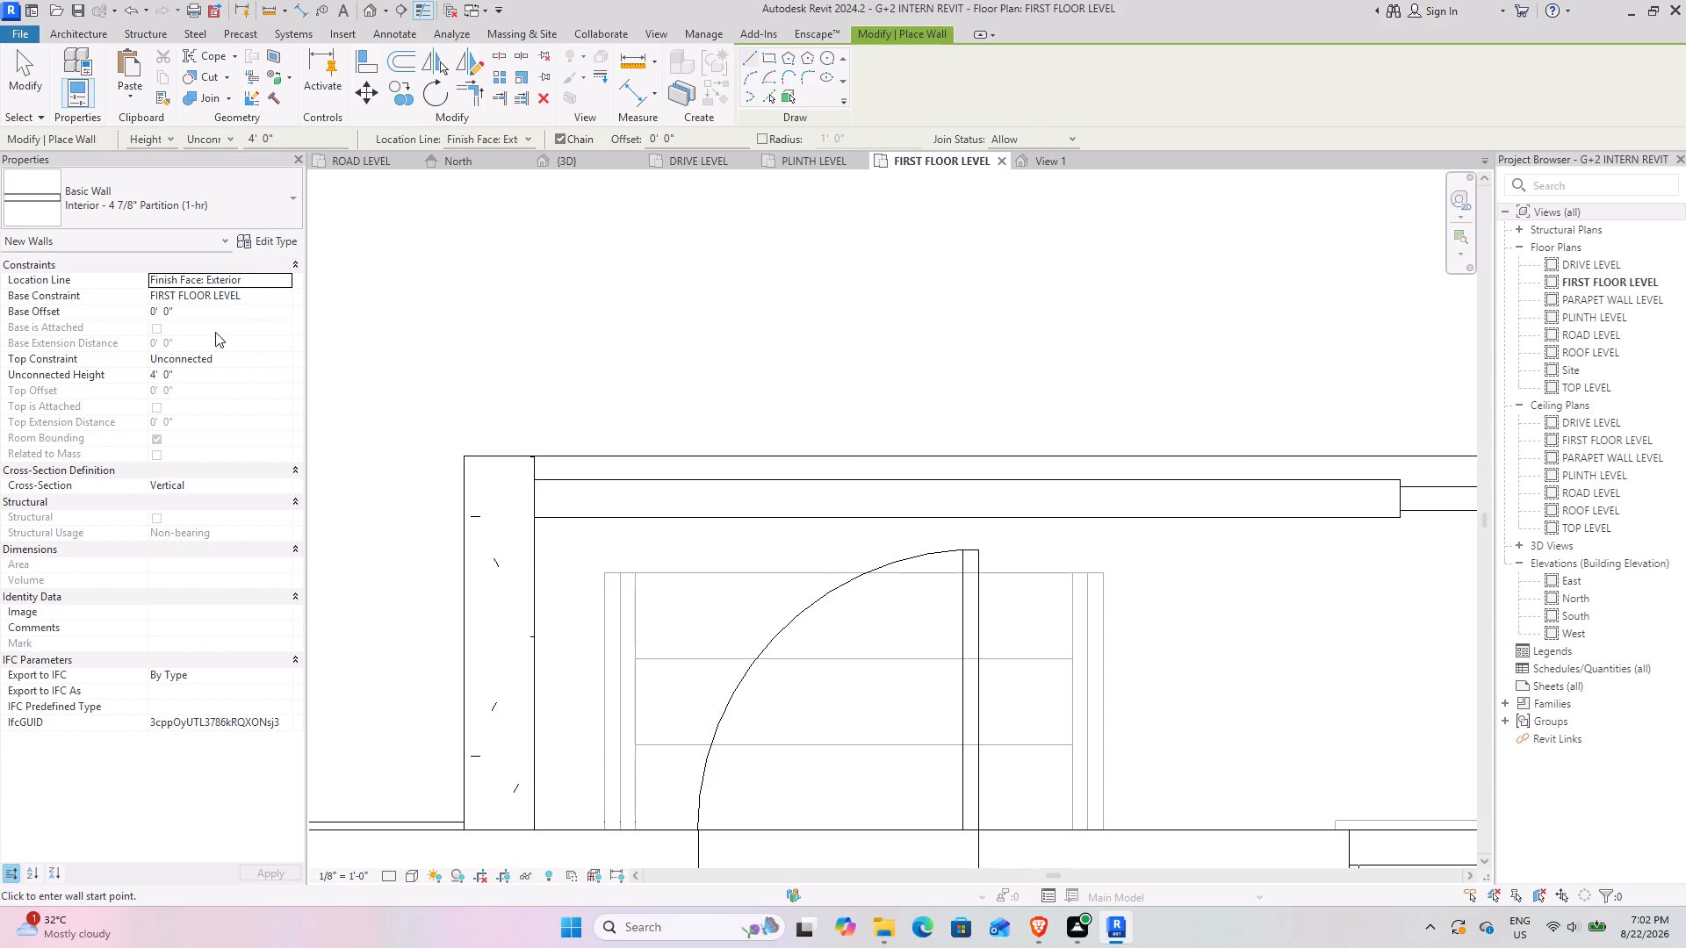
{"action": "left_click", "coordinate": [282, 359]}
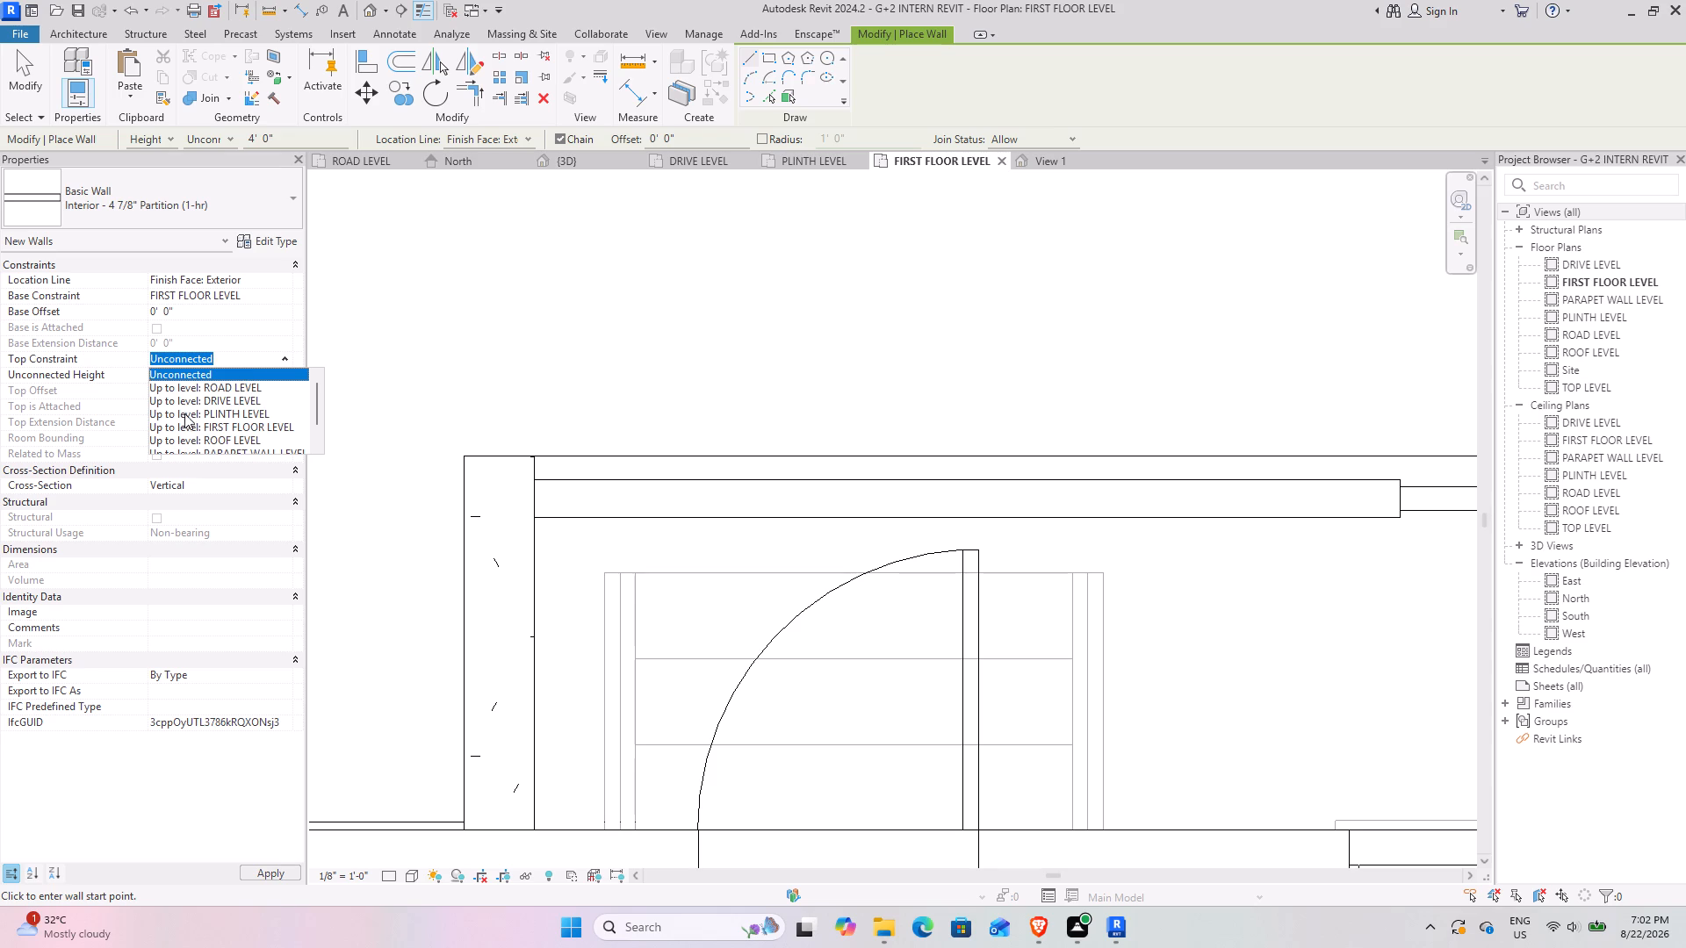
{"action": "left_click", "coordinate": [229, 438]}
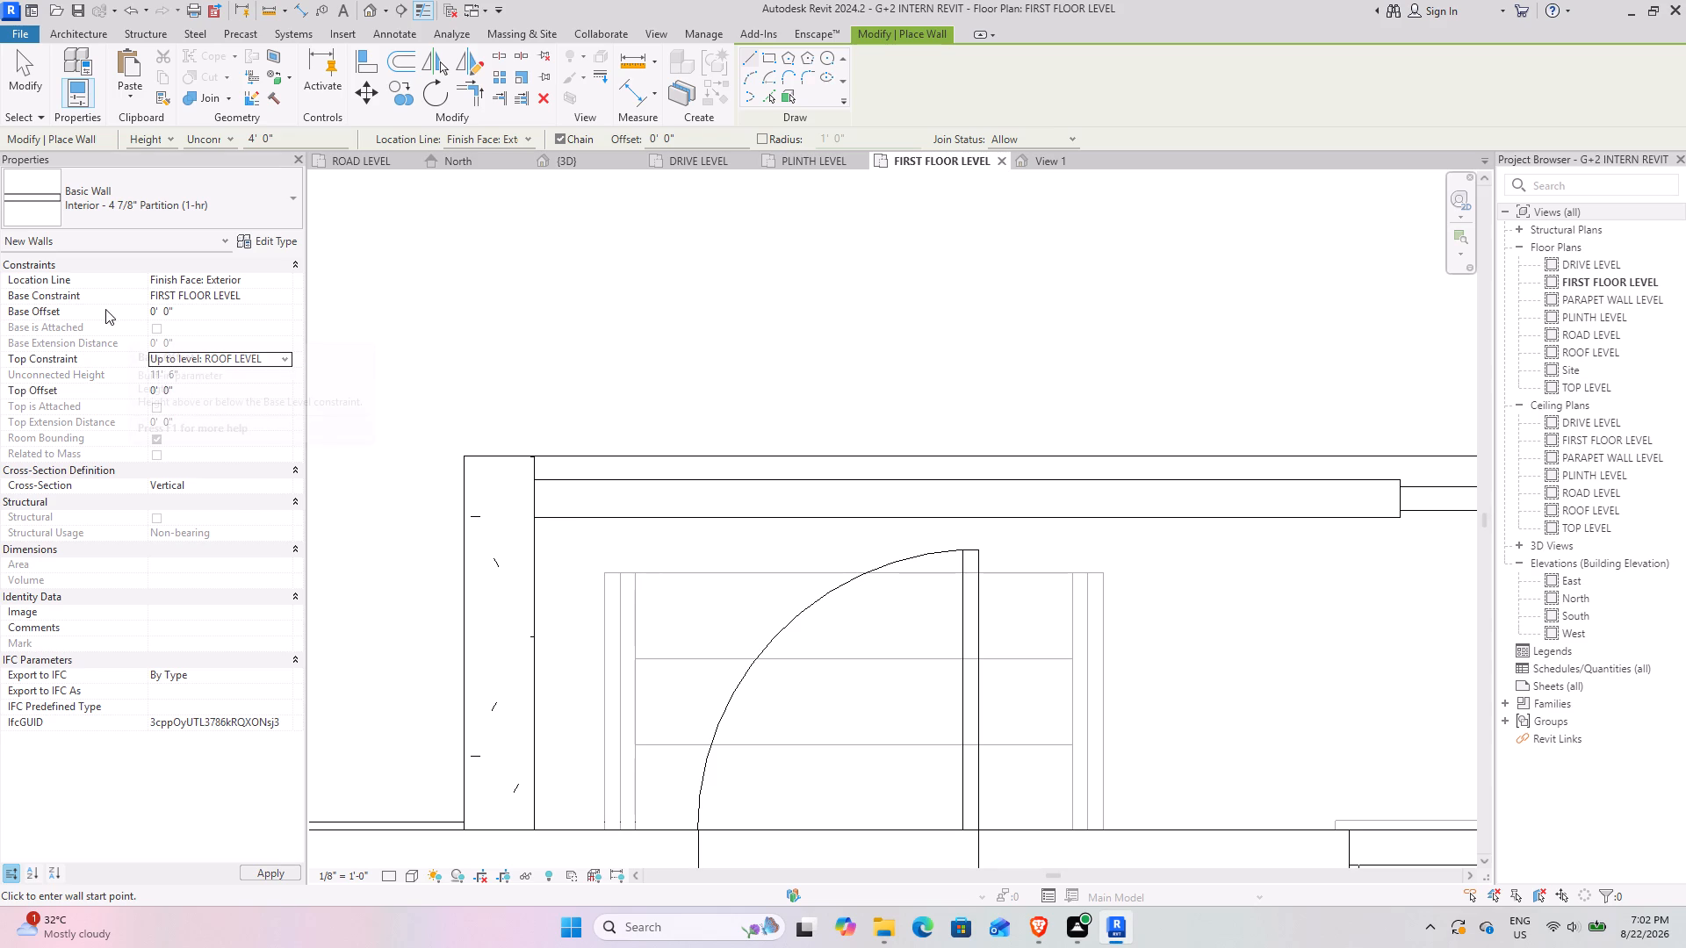
{"action": "left_click", "coordinate": [190, 314]}
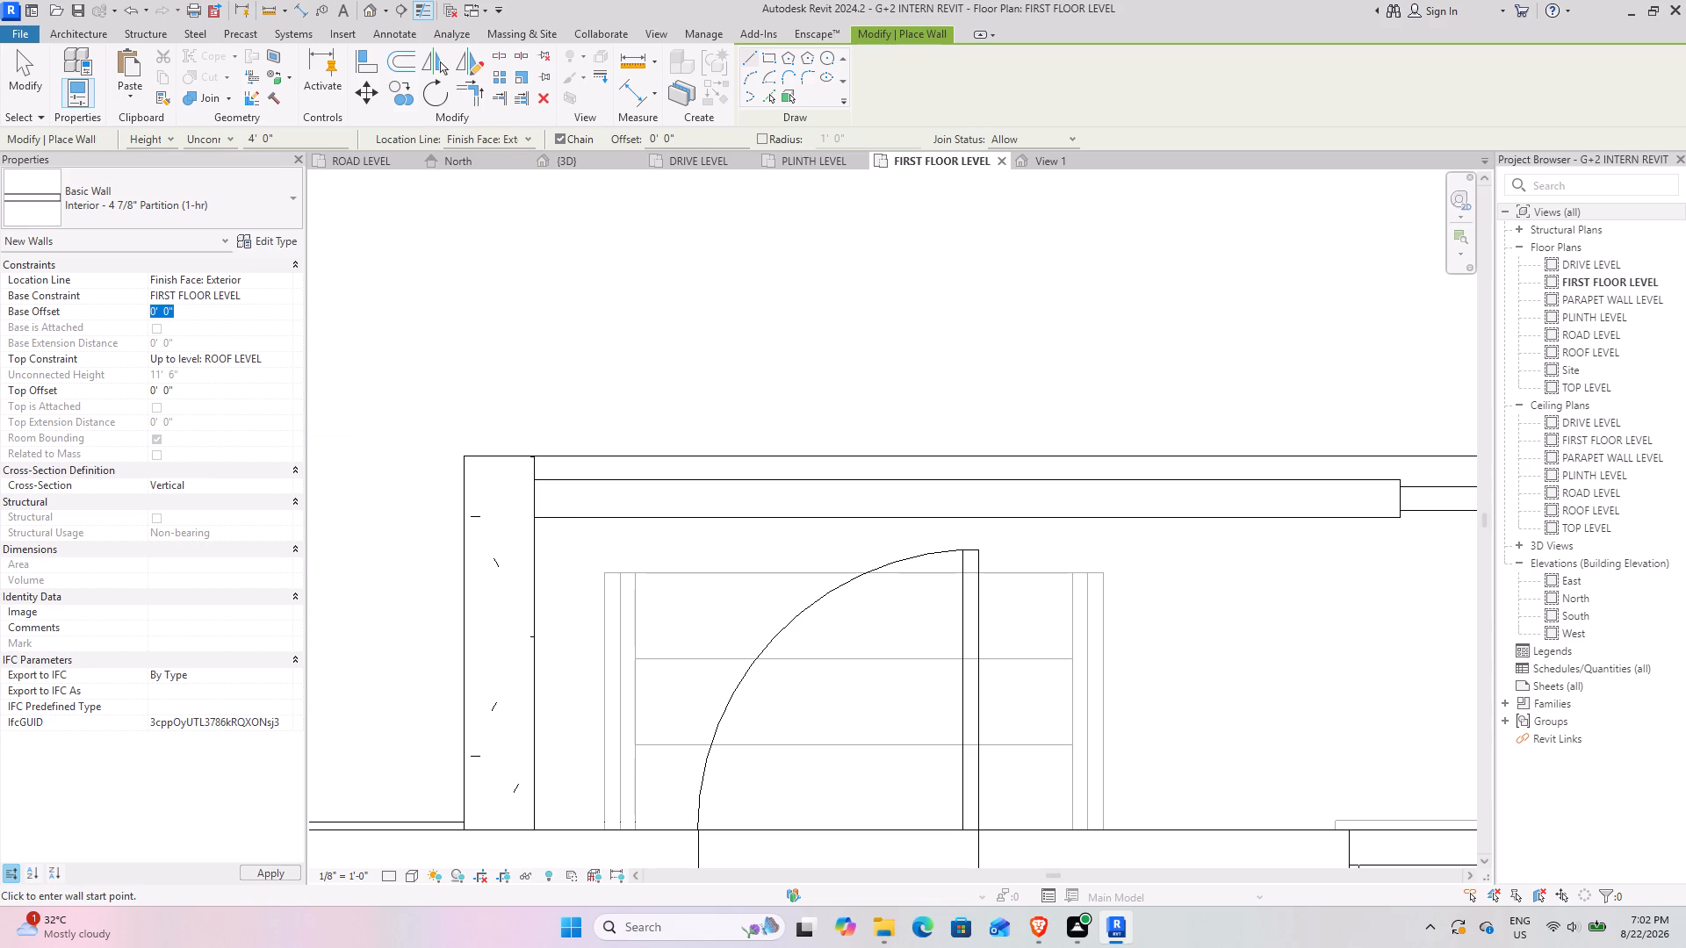
{"action": "type", "text": "4'"}
{"action": "key", "text": "Return"}
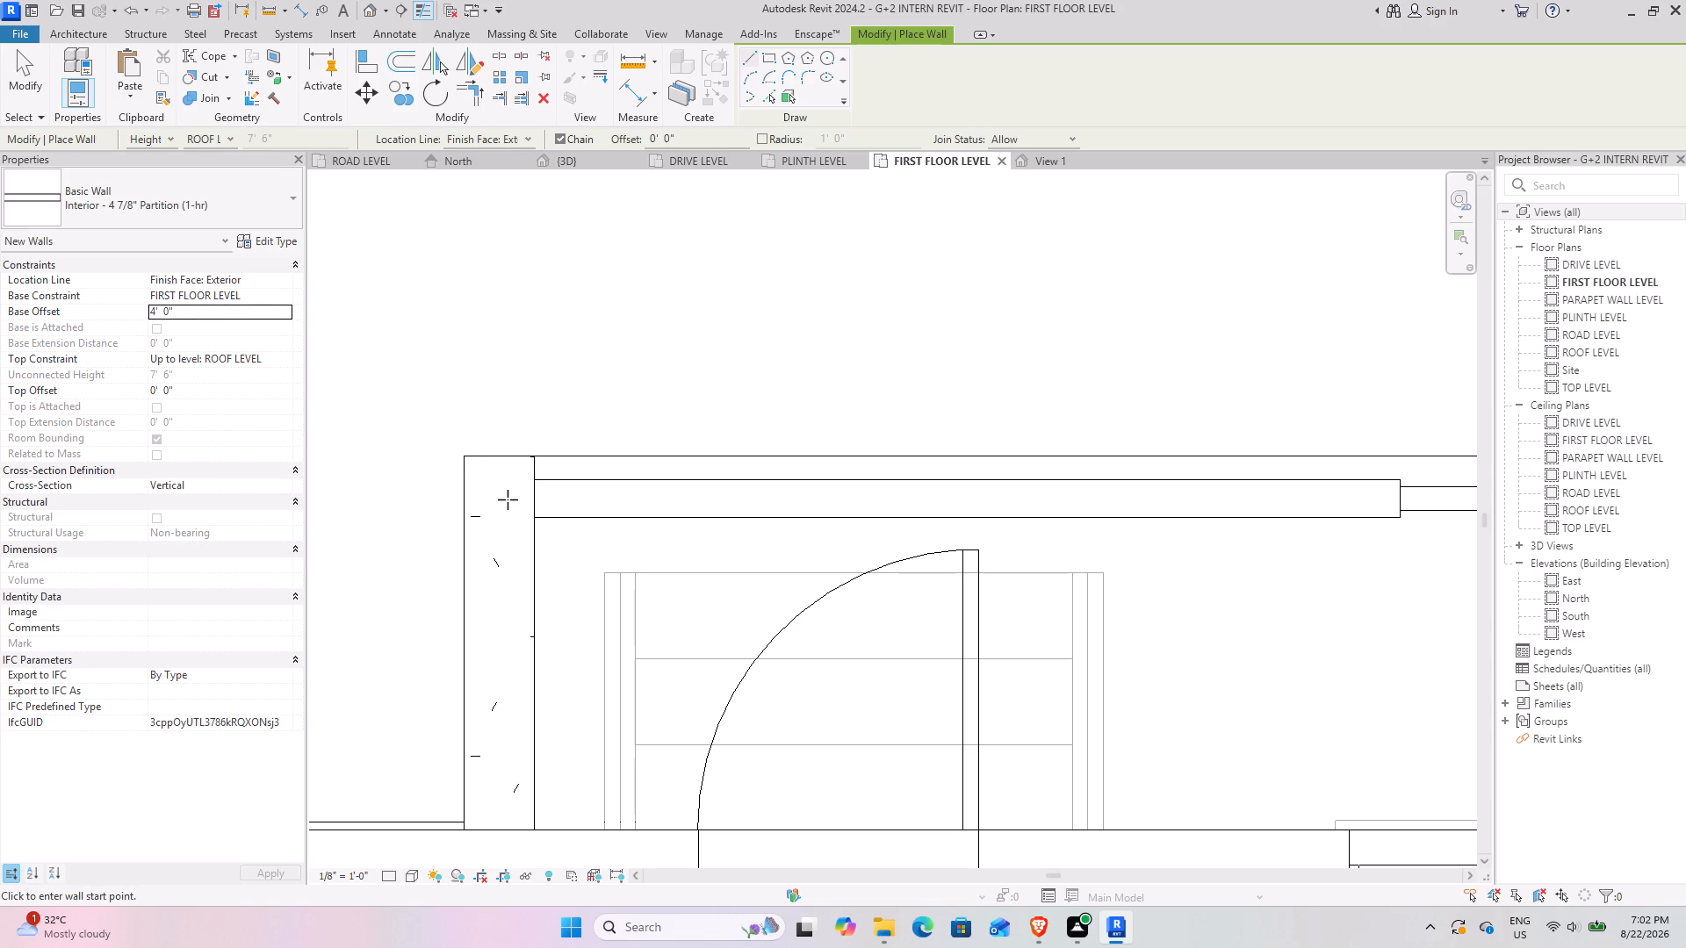
{"action": "left_click", "coordinate": [536, 481]}
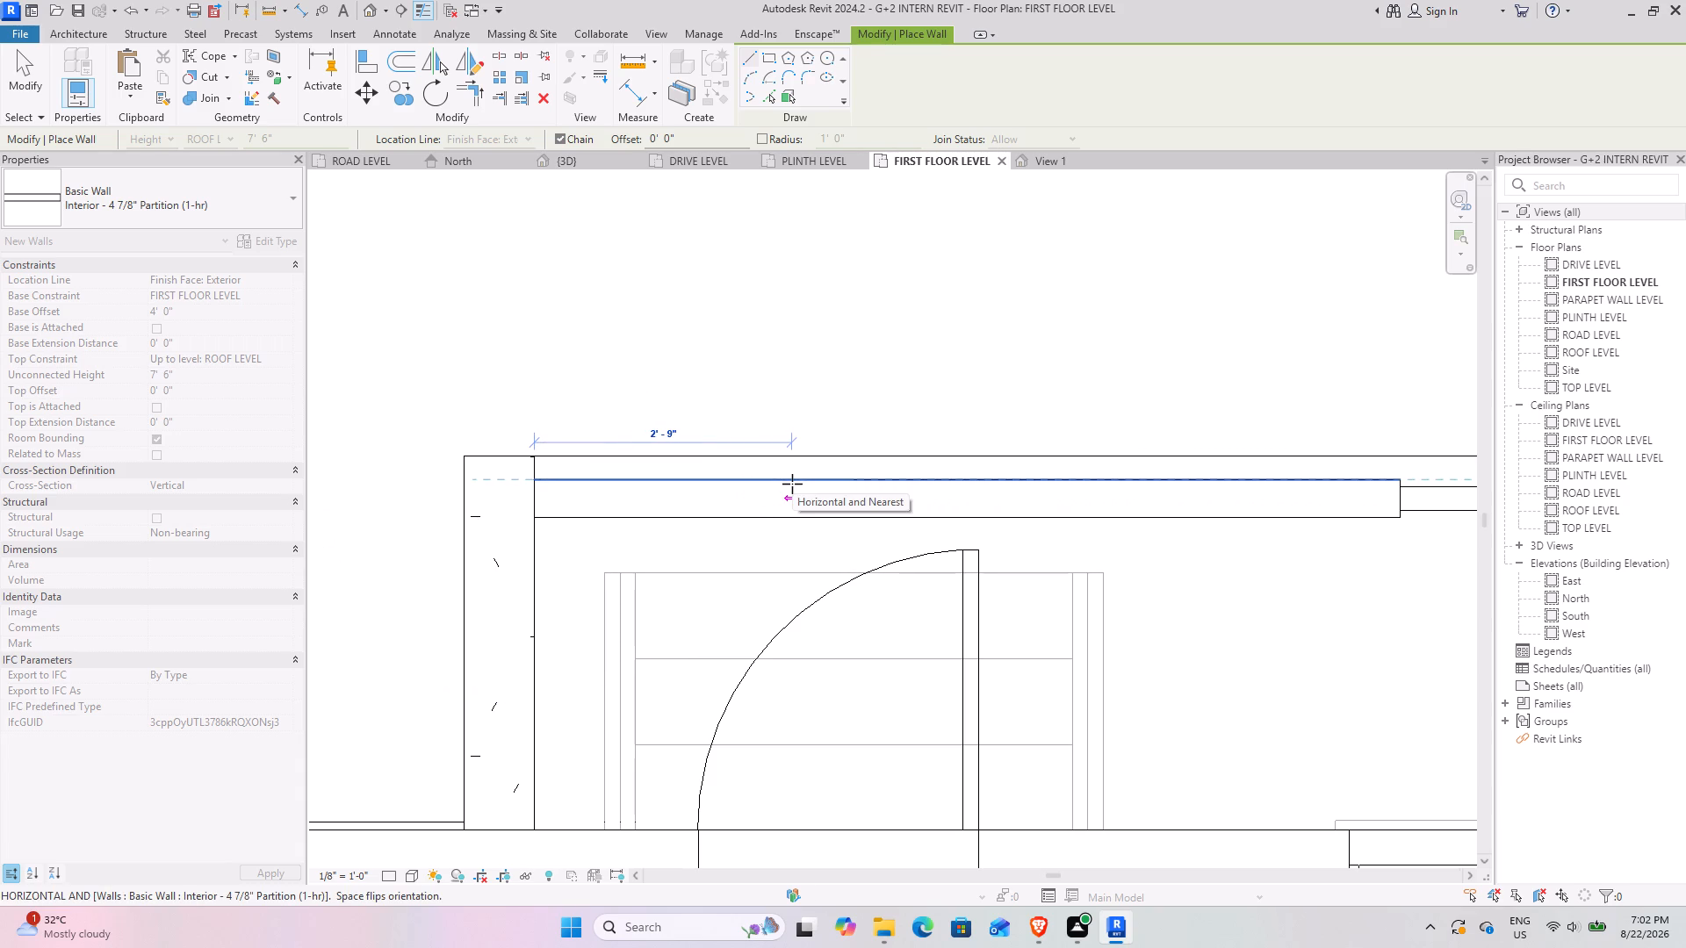
{"action": "key", "text": "space"}
{"action": "key", "text": "space"}
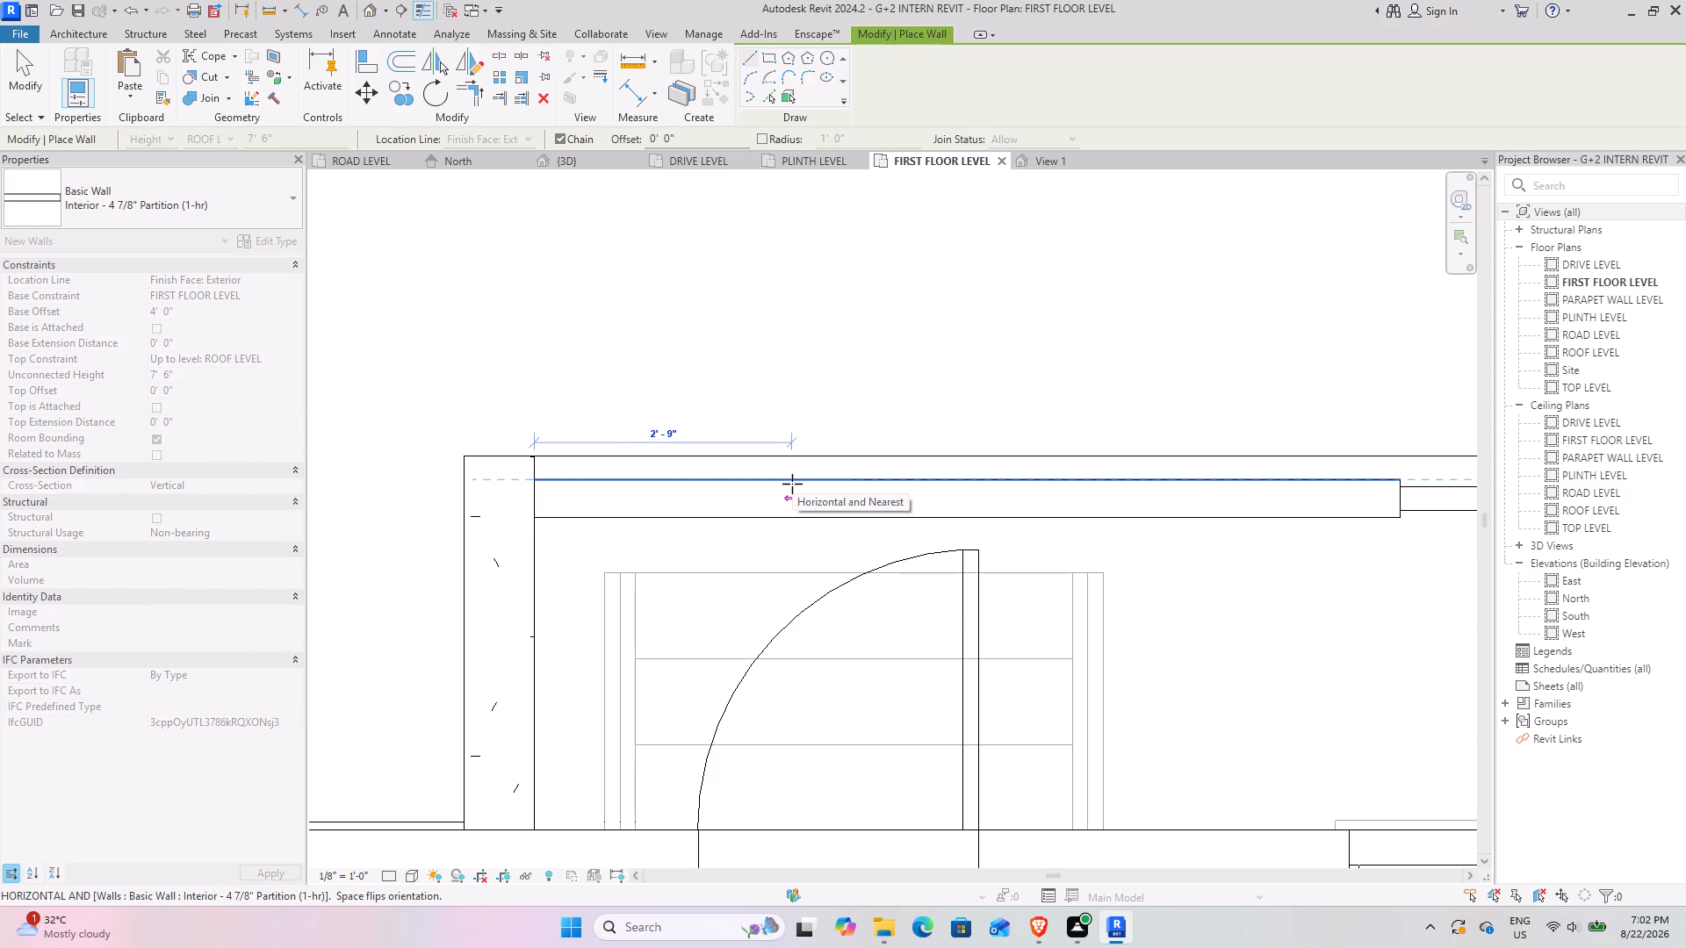
{"action": "type", "text": "3'"}
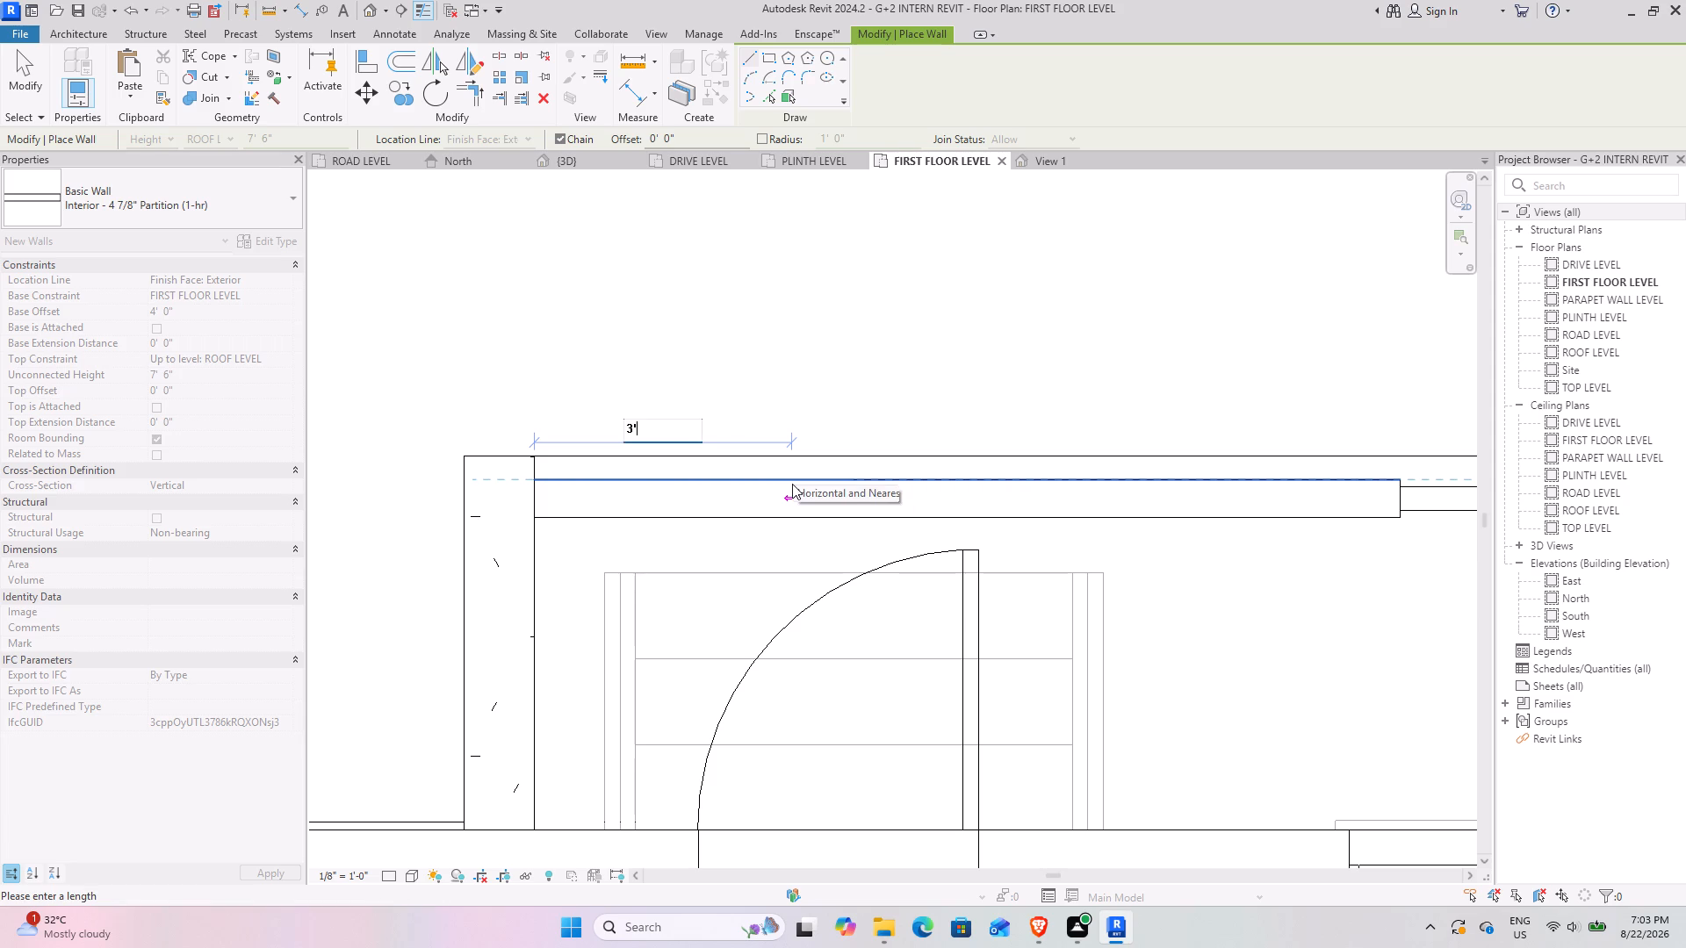
{"action": "type", "text": "6\""}
{"action": "key", "text": "Return"}
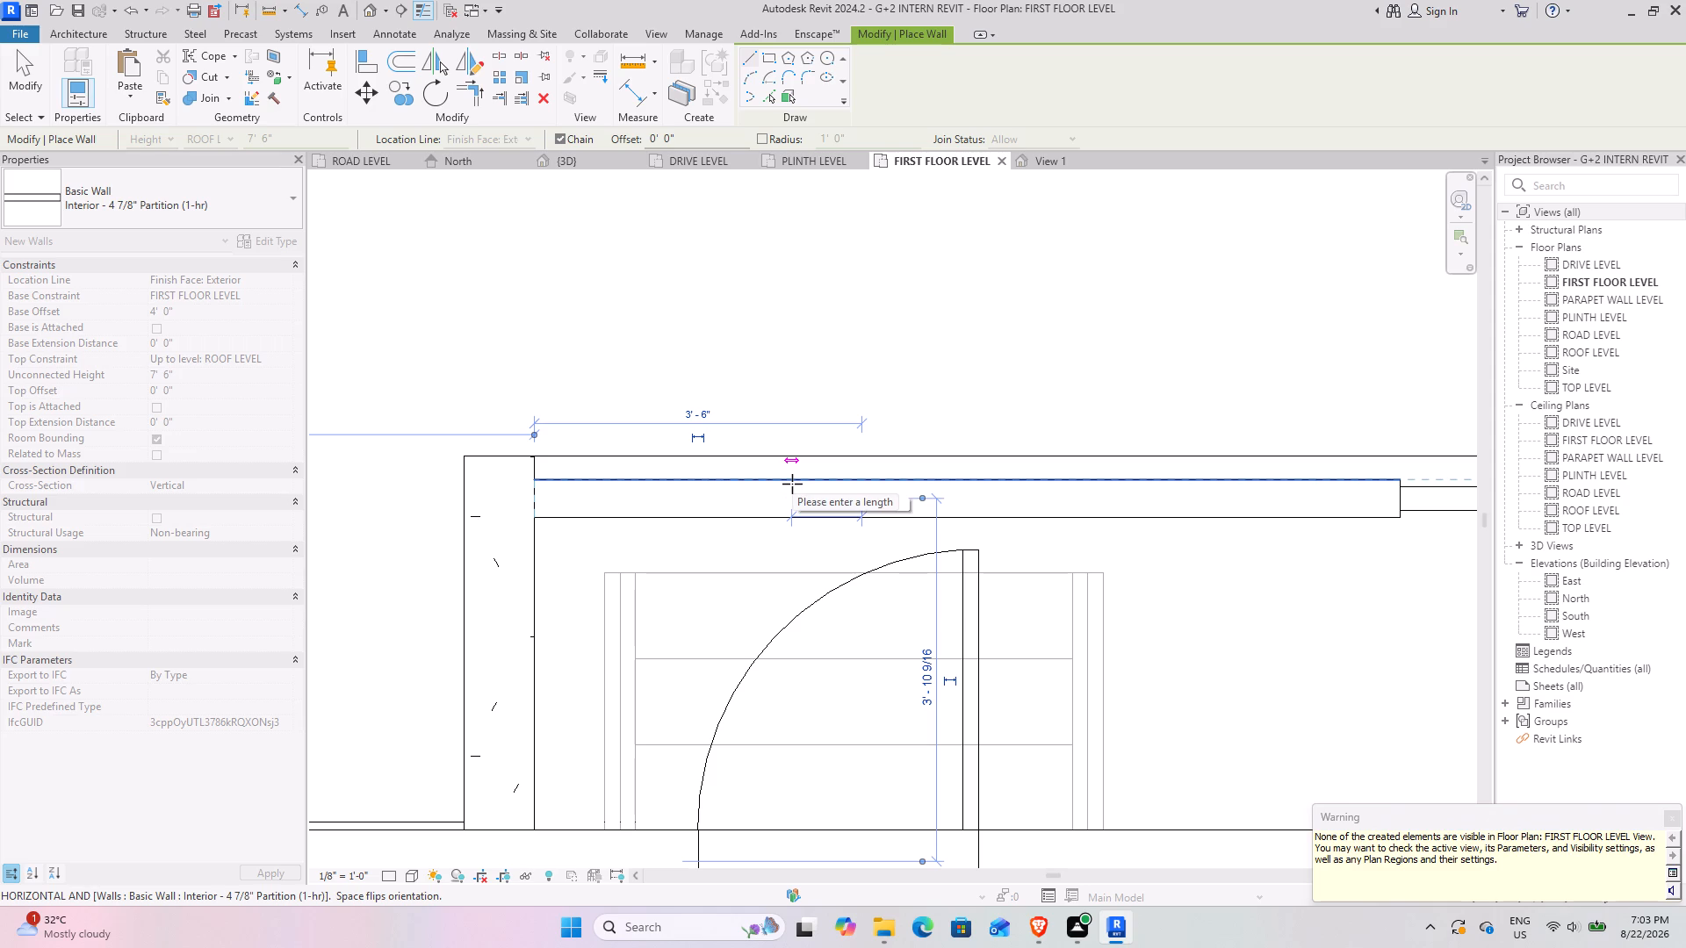
{"action": "left_click", "coordinate": [20, 87]}
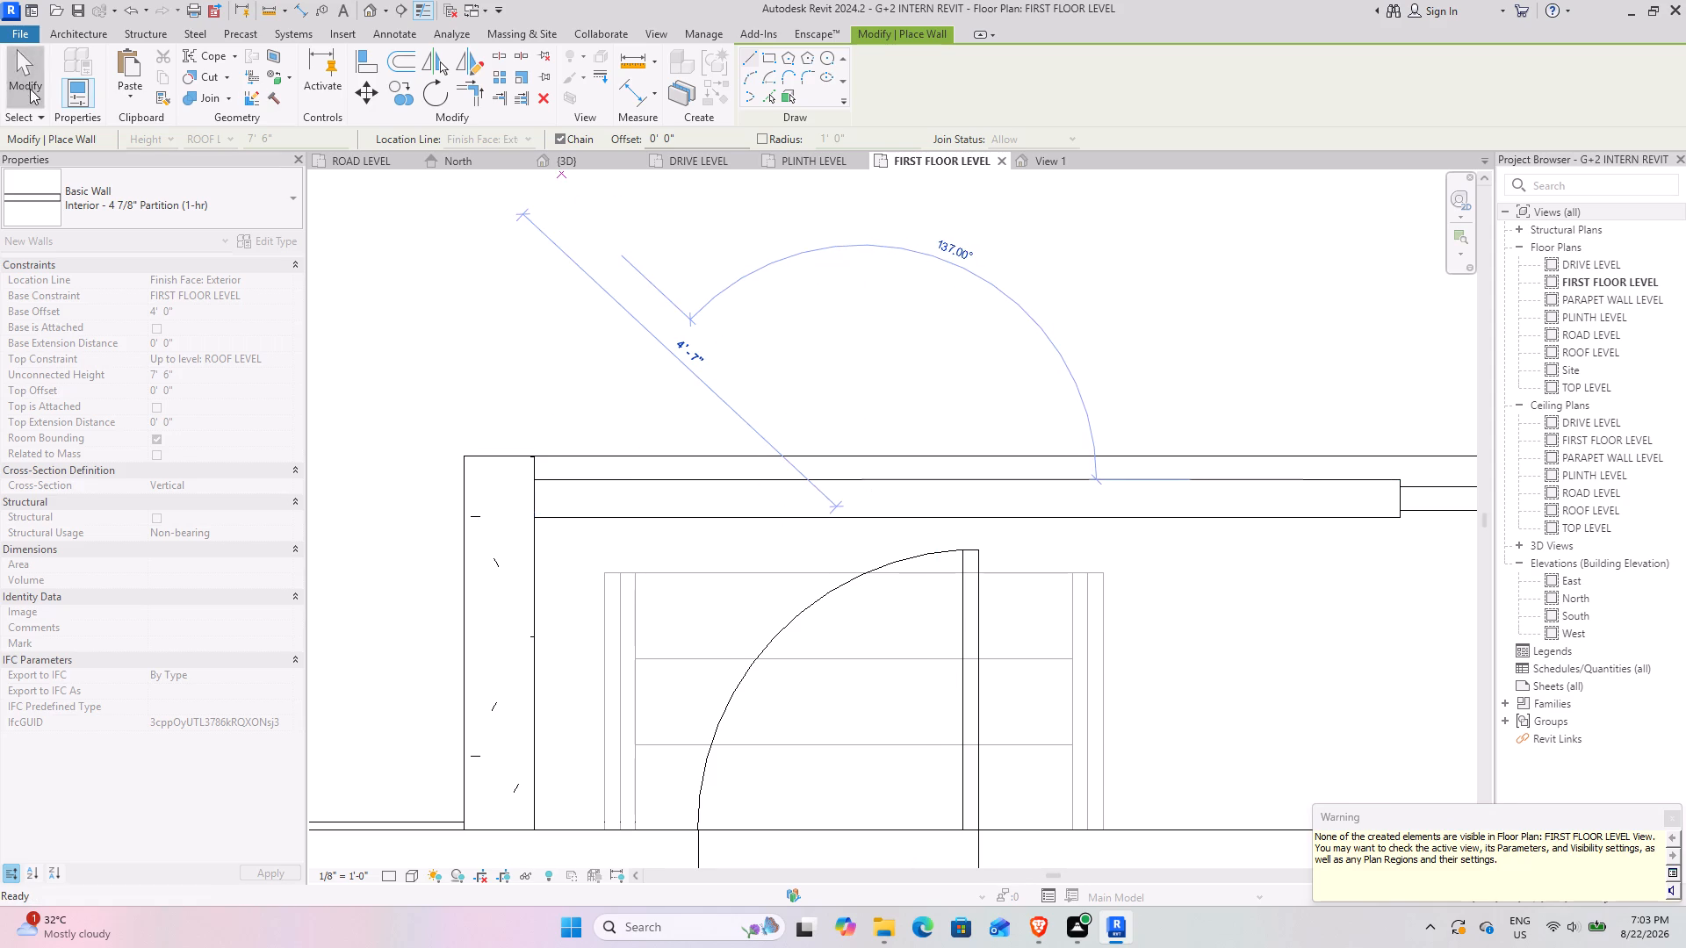
Join the balcony parapet's geometry with the new wall standing above it in the 3D view.
{"action": "left_click", "coordinate": [600, 160]}
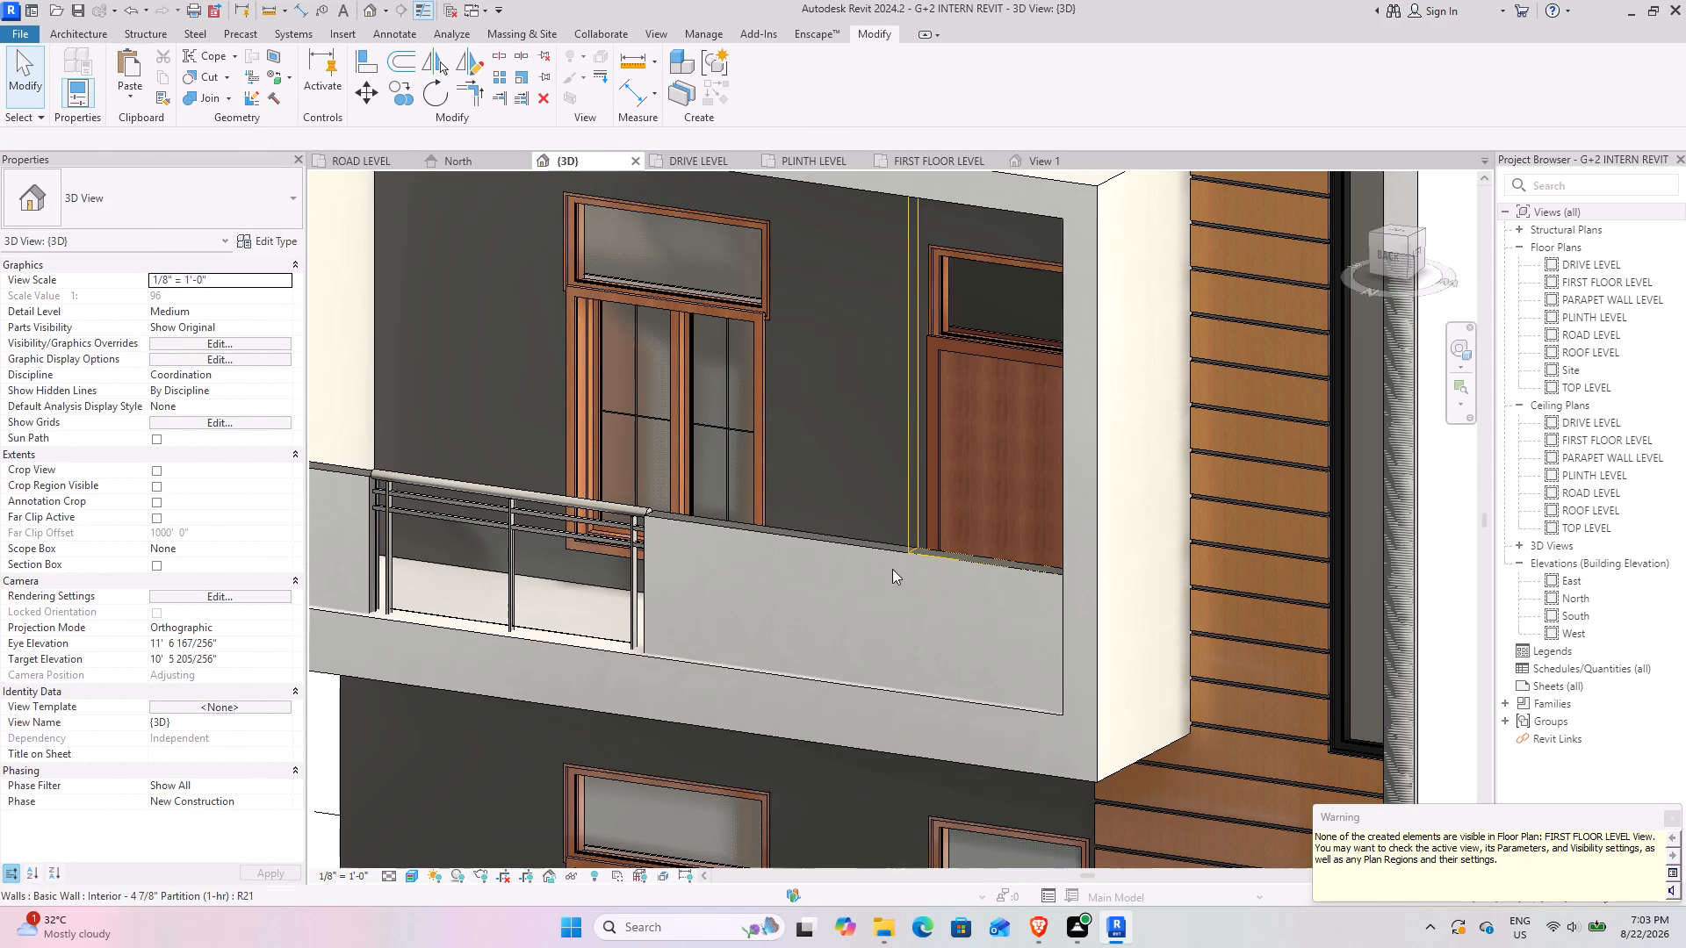
{"action": "scroll", "coordinate": [866, 560], "scroll_direction": "down", "scroll_amount": 2}
{"action": "middle_click_drag", "start_coordinate": [805, 552], "coordinate": [983, 482], "text": "shift"}
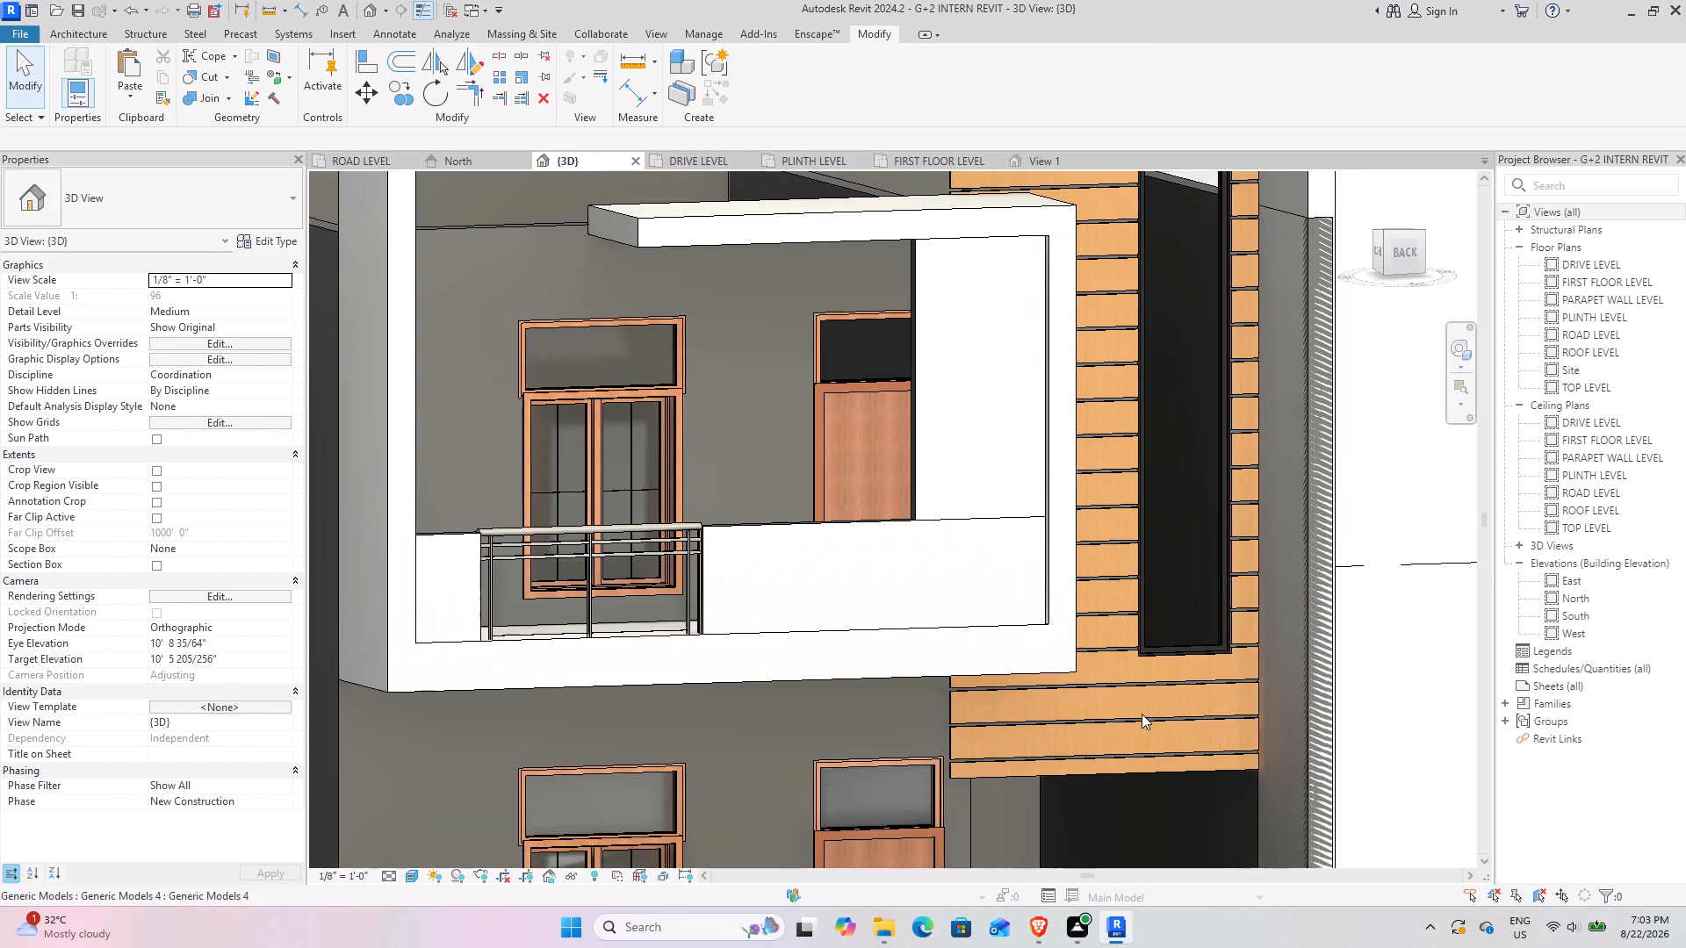
{"action": "left_click", "coordinate": [1368, 571]}
{"action": "left_click", "coordinate": [1396, 496]}
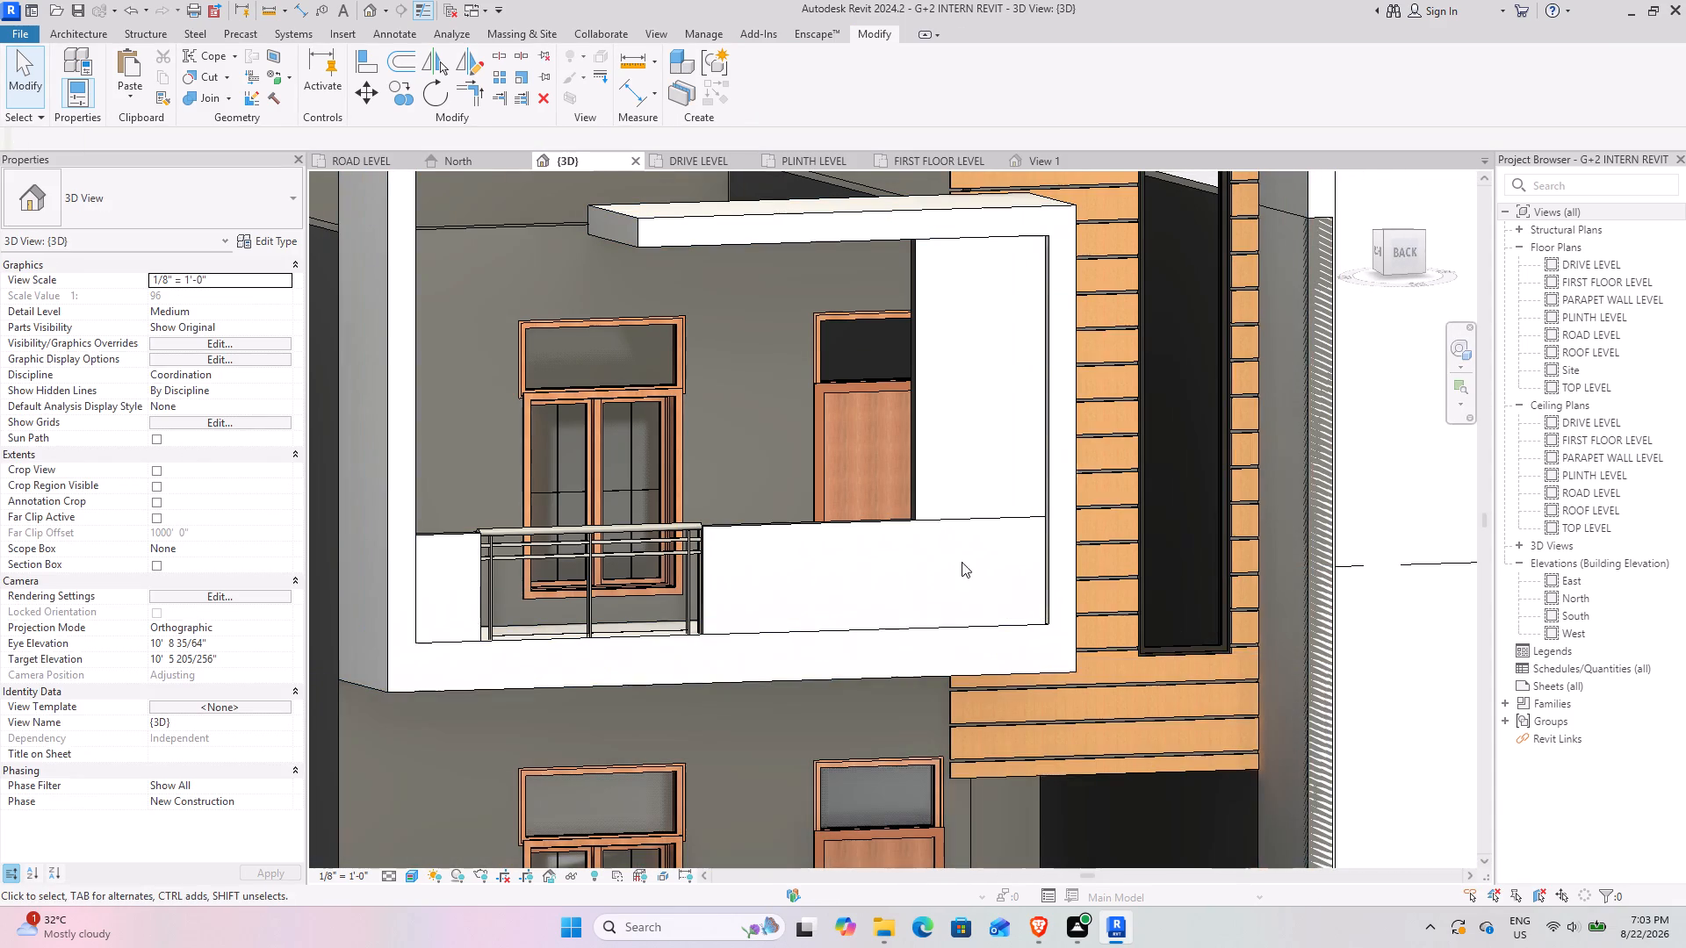
{"action": "scroll", "coordinate": [952, 527], "scroll_direction": "up", "scroll_amount": 7}
{"action": "middle_click_drag", "start_coordinate": [833, 555], "coordinate": [737, 487], "text": "shift"}
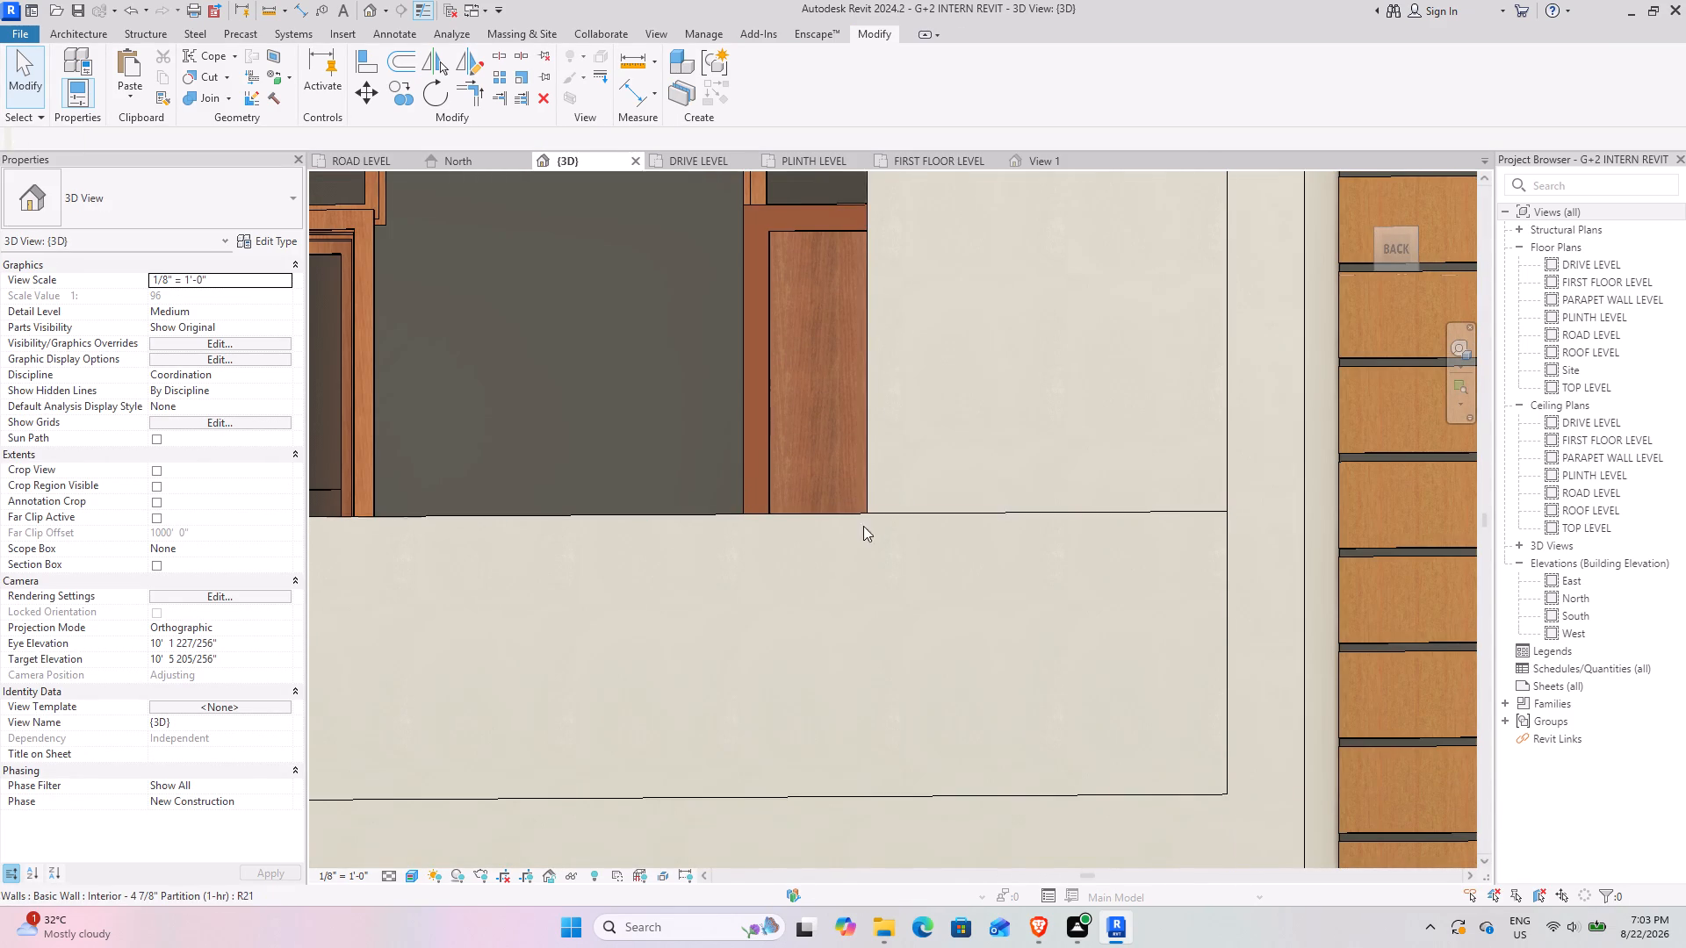
{"action": "left_click", "coordinate": [196, 101]}
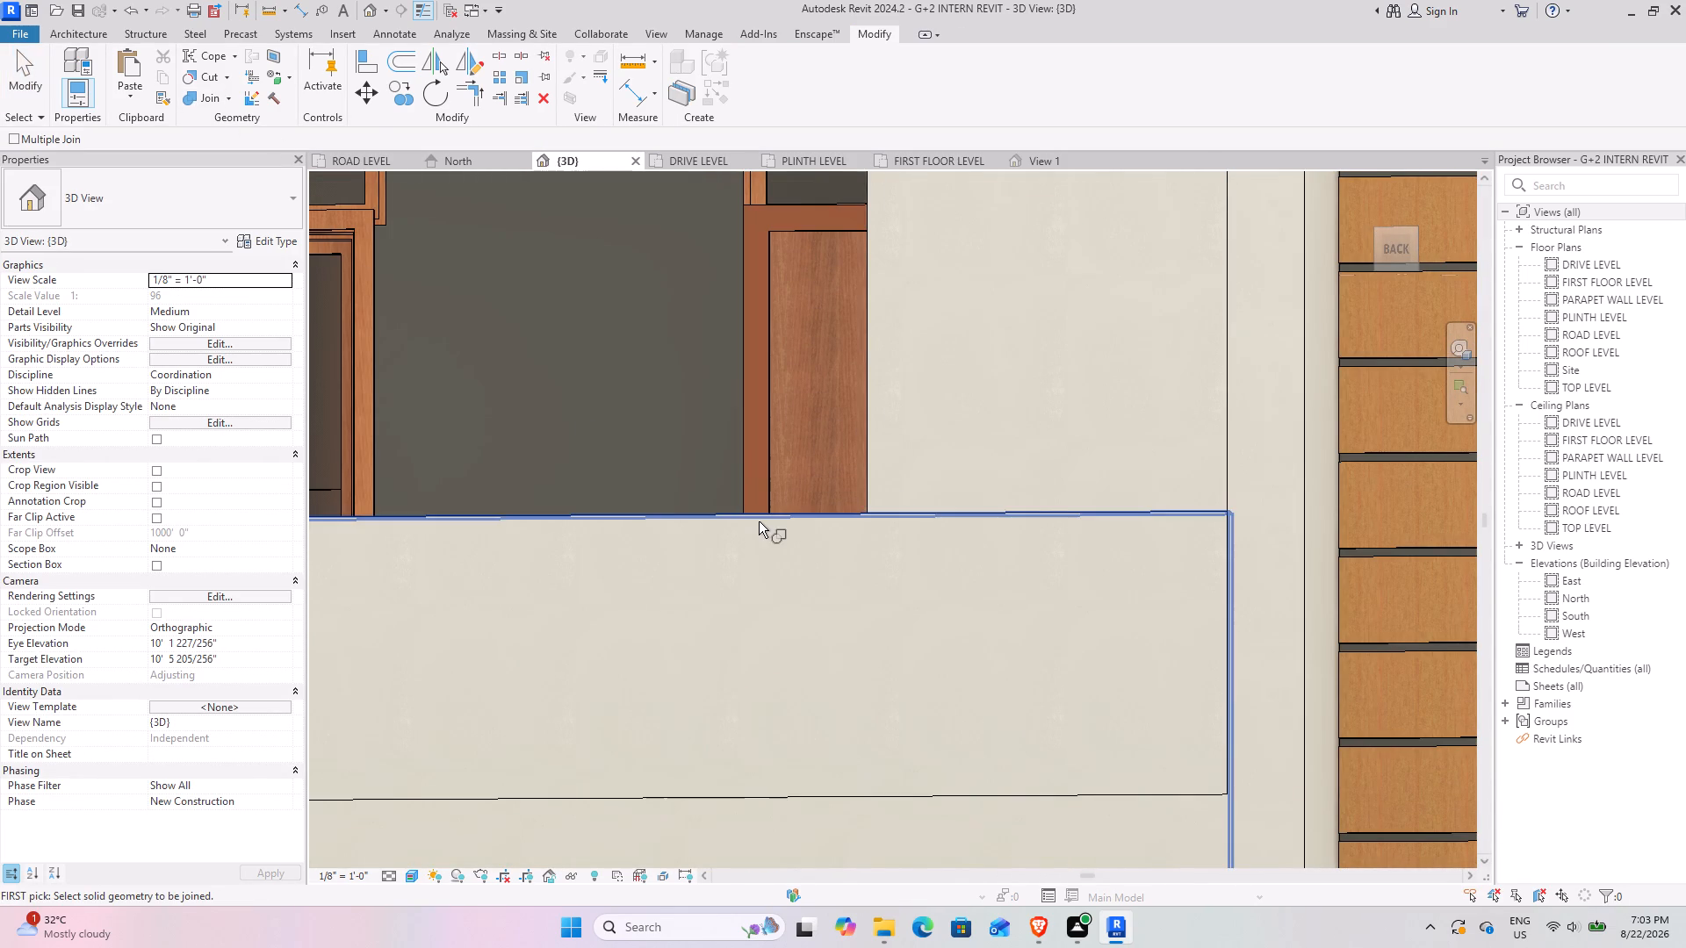
{"action": "left_click", "coordinate": [759, 516]}
{"action": "left_click", "coordinate": [872, 434]}
{"action": "scroll", "coordinate": [715, 447], "scroll_direction": "down", "scroll_amount": 8}
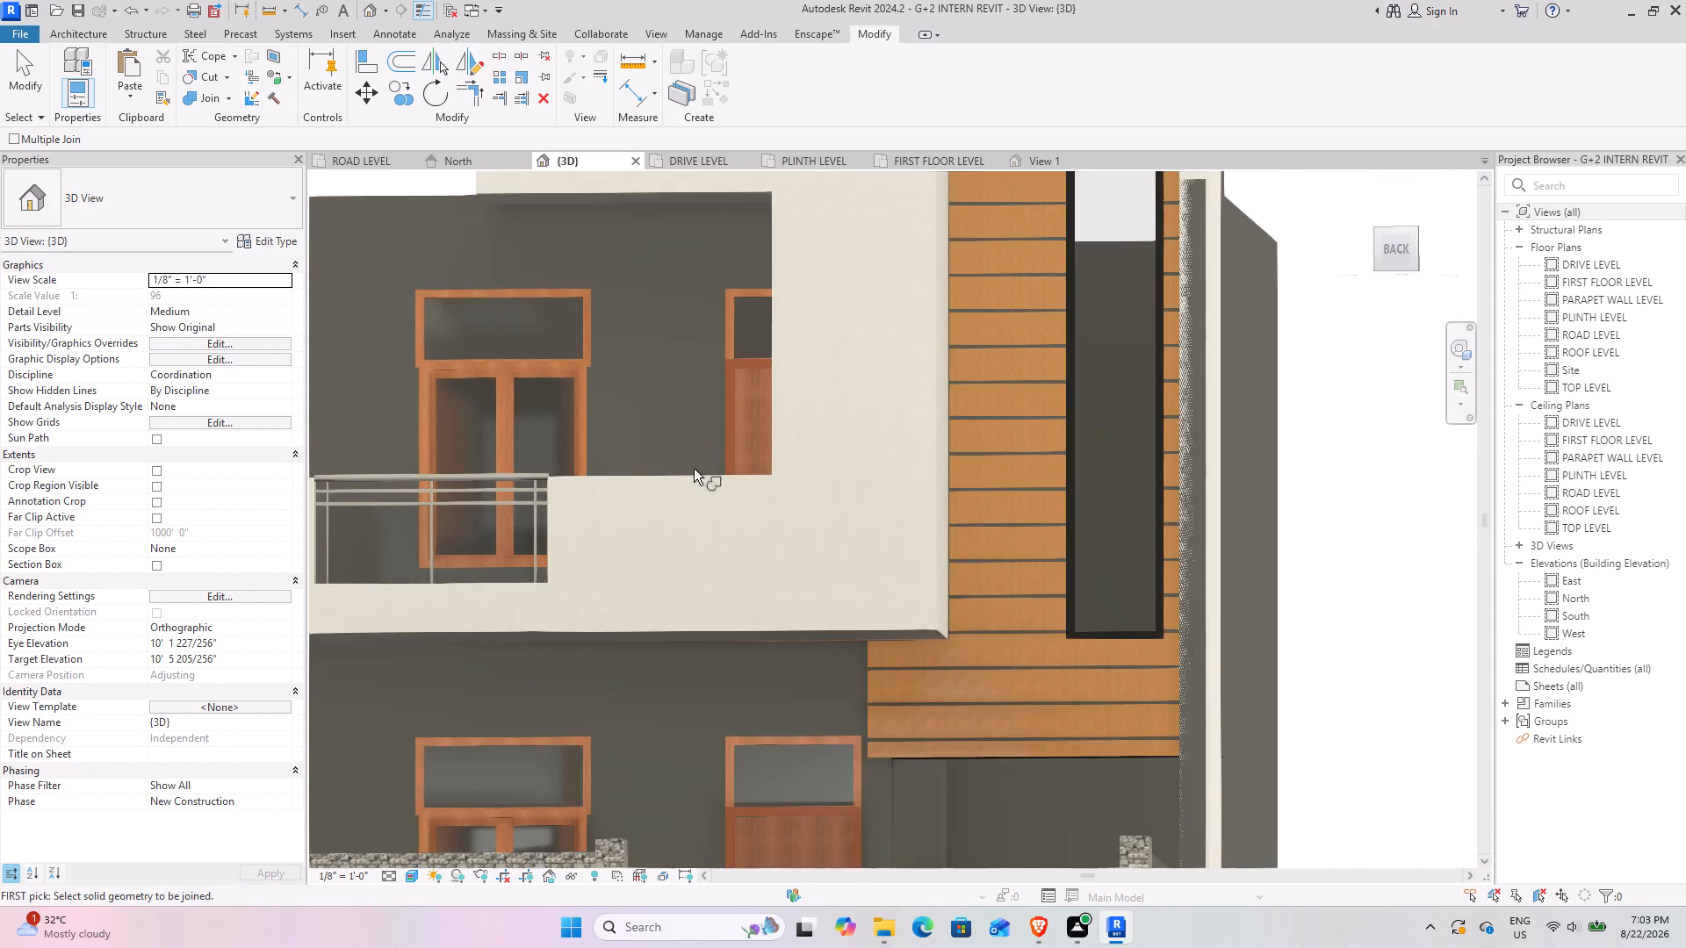
{"action": "middle_click_drag", "start_coordinate": [605, 457], "coordinate": [635, 492], "text": "shift"}
{"action": "middle_click_drag", "start_coordinate": [615, 463], "coordinate": [1189, 462]}
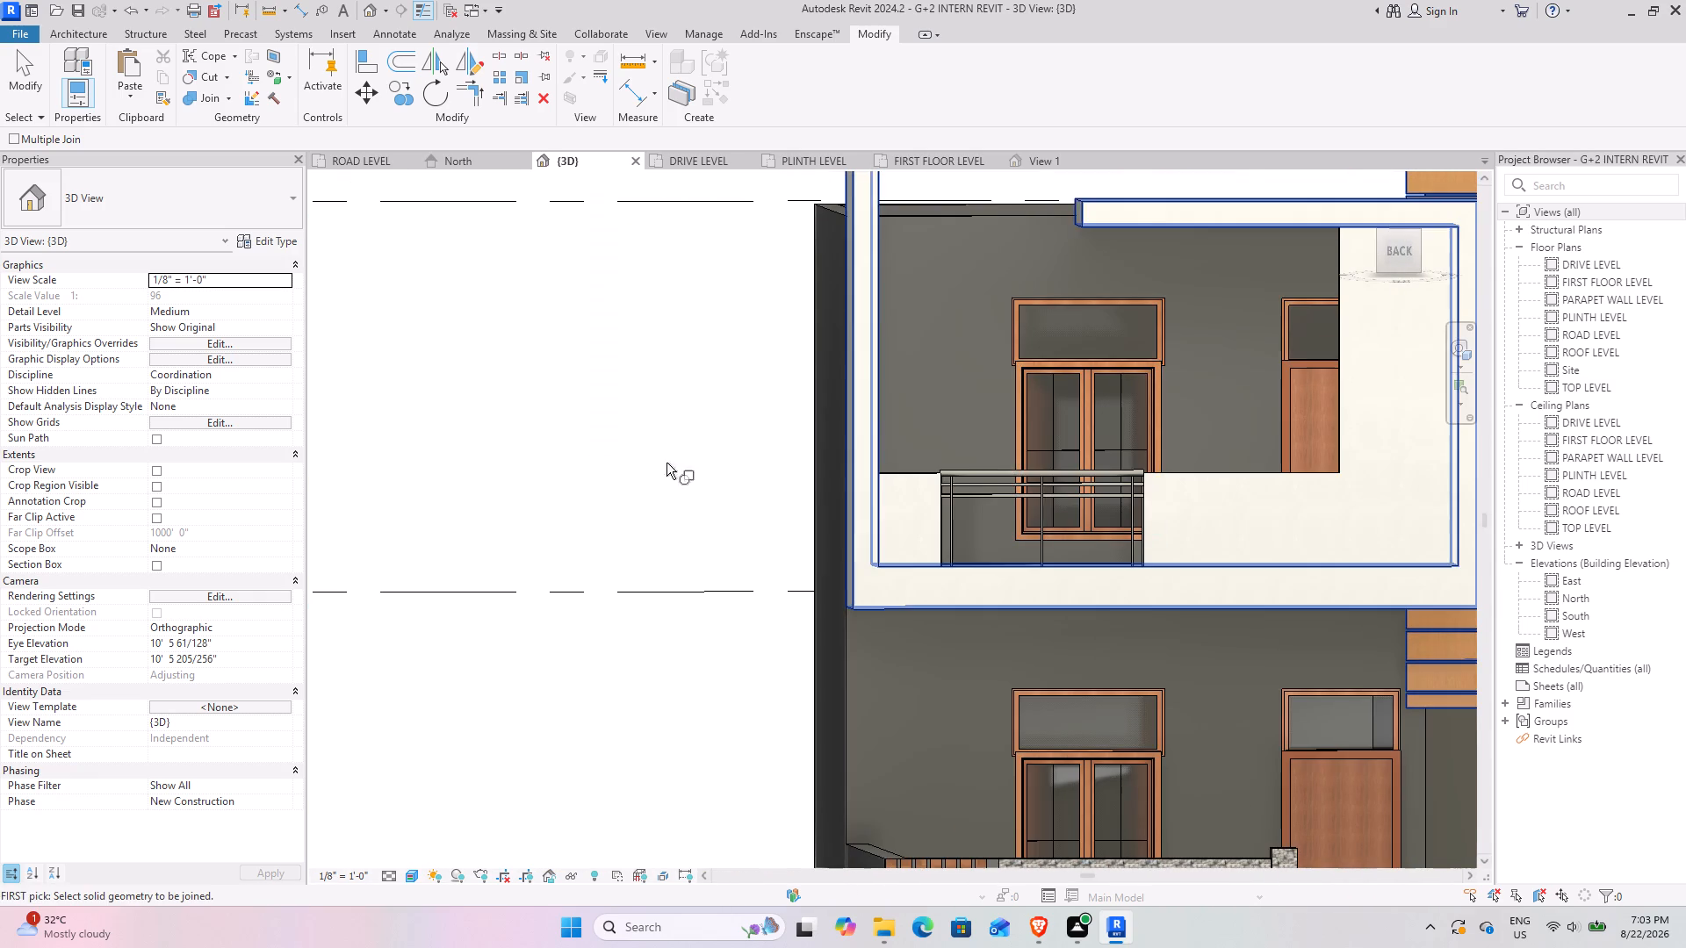
{"action": "left_click", "coordinate": [603, 449]}
{"action": "left_click", "coordinate": [40, 84]}
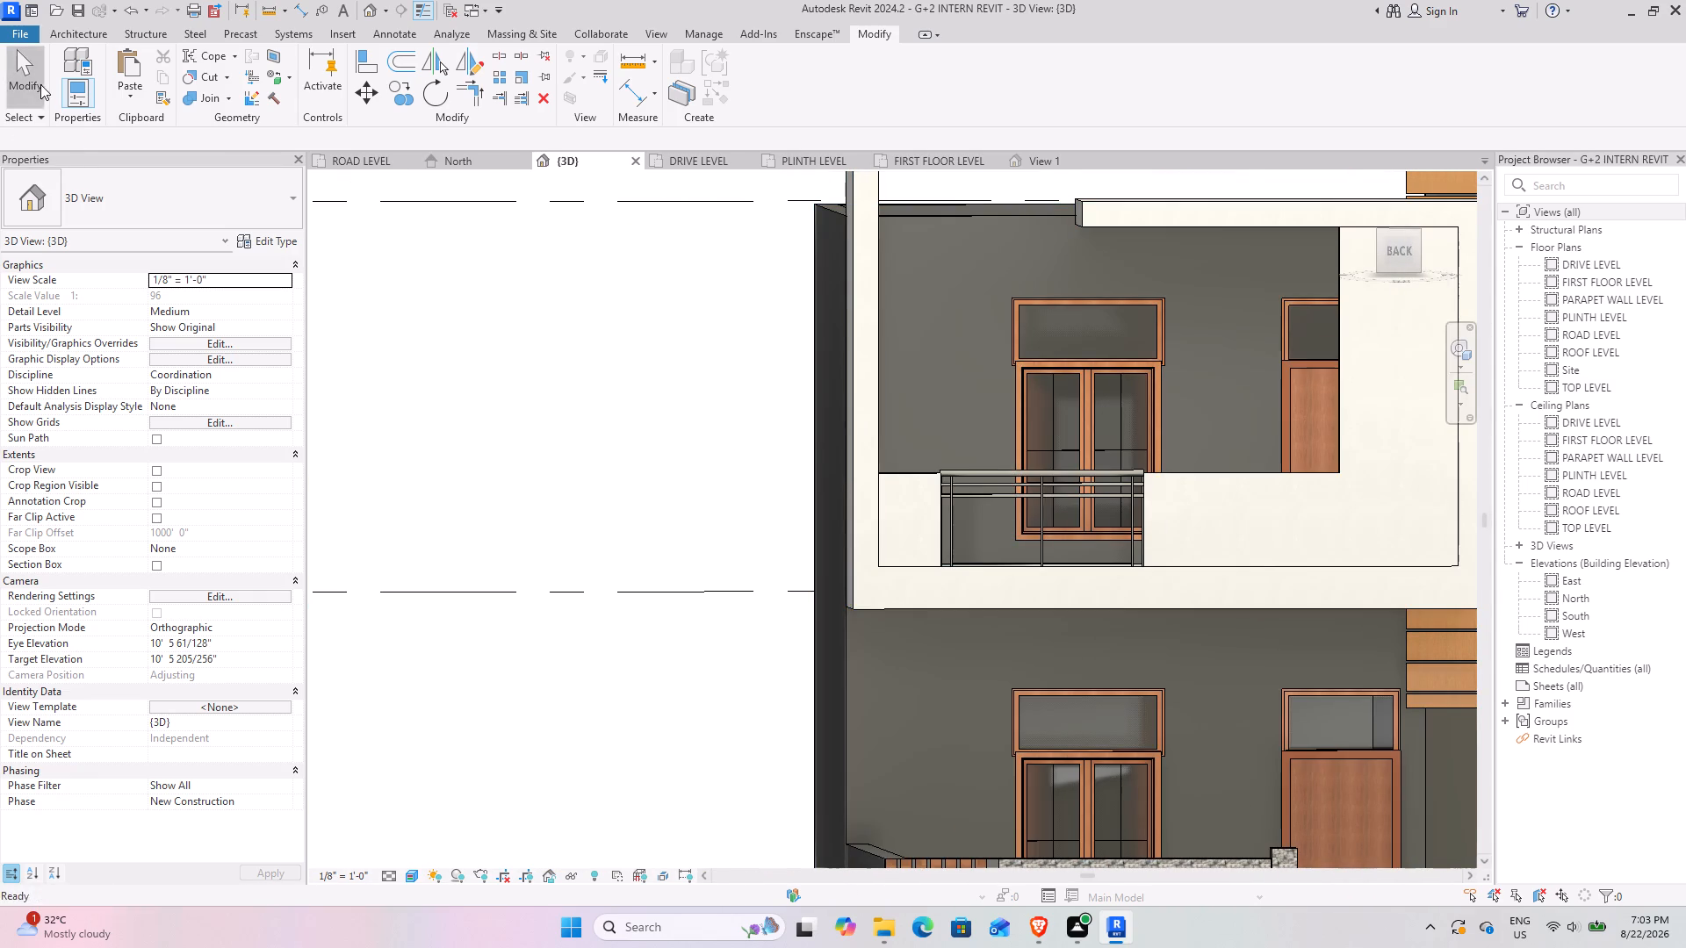
Examine from several angles in 3D how the wall above the parapet fits the balcony frame and the front facade.
{"action": "scroll", "coordinate": [823, 525], "scroll_direction": "down", "scroll_amount": 3}
{"action": "middle_click_drag", "start_coordinate": [1148, 499], "coordinate": [1171, 551]}
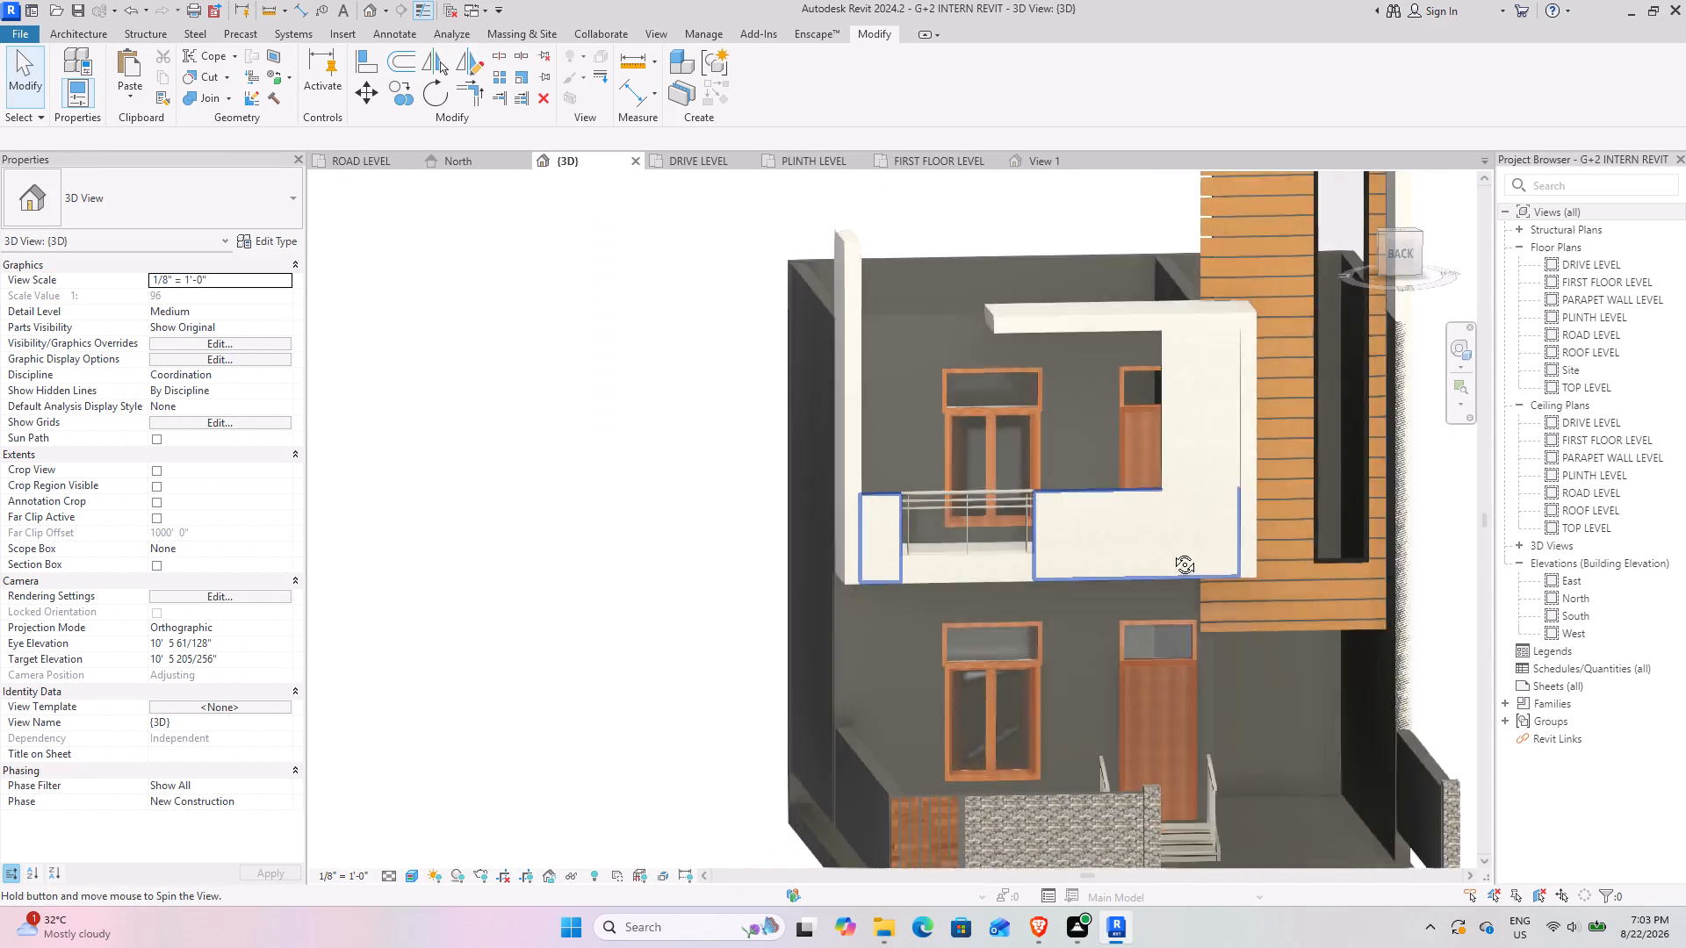
{"action": "middle_click_drag", "start_coordinate": [1171, 551], "coordinate": [949, 528]}
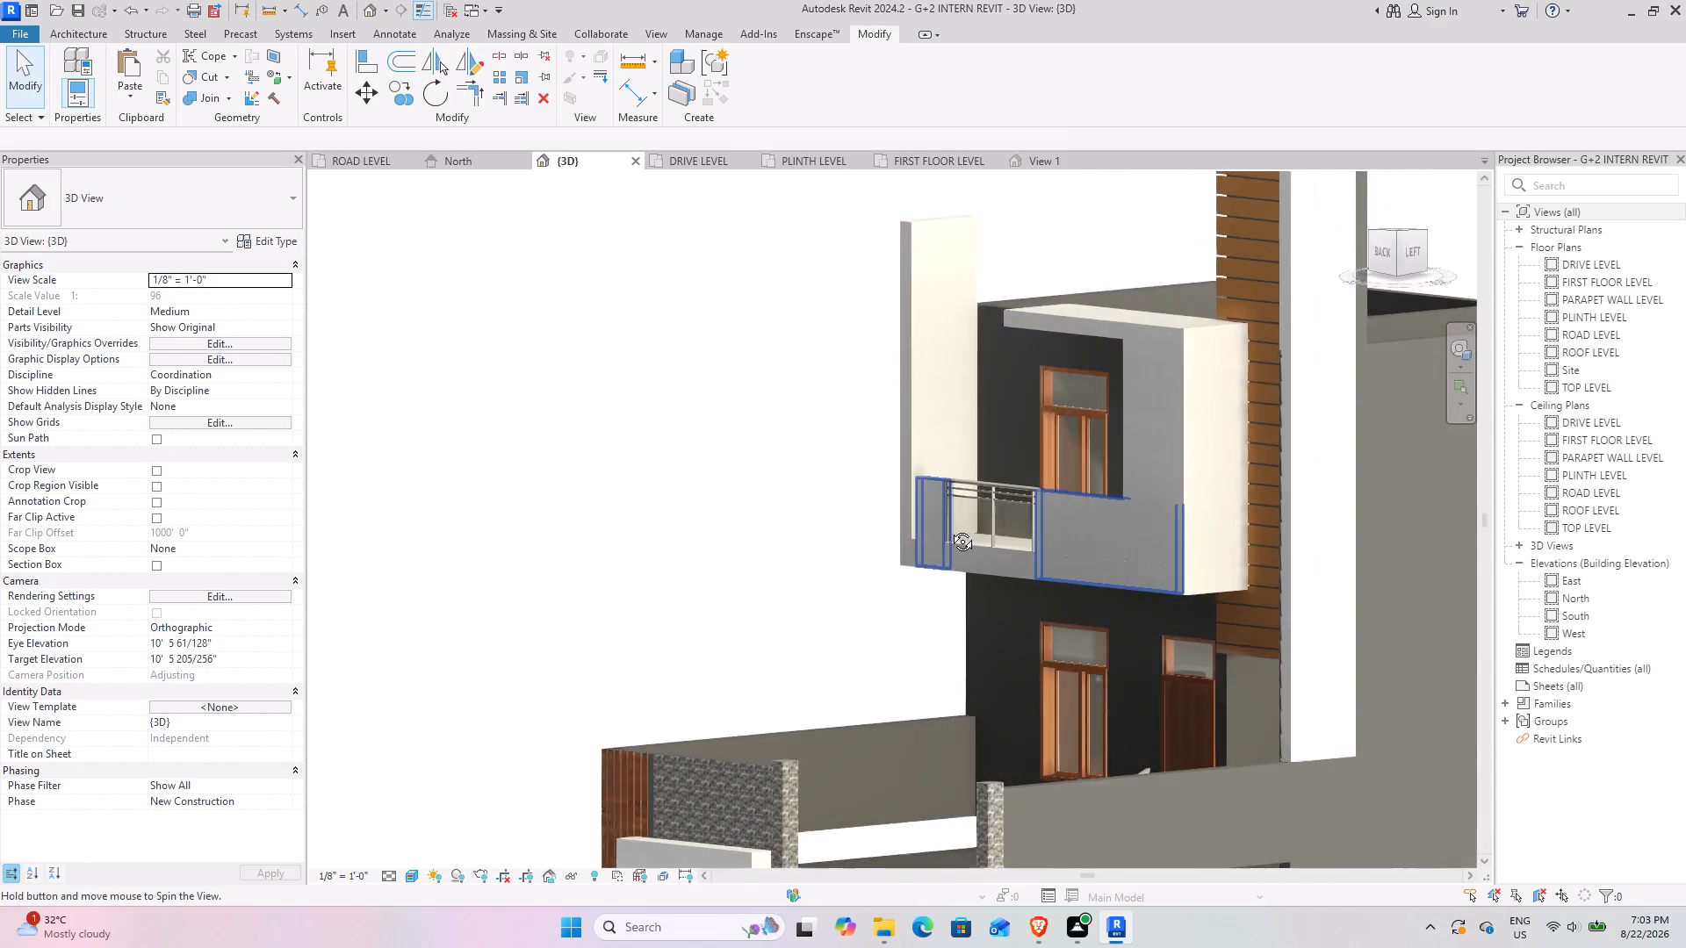
{"action": "middle_click_drag", "start_coordinate": [949, 528], "coordinate": [1218, 551]}
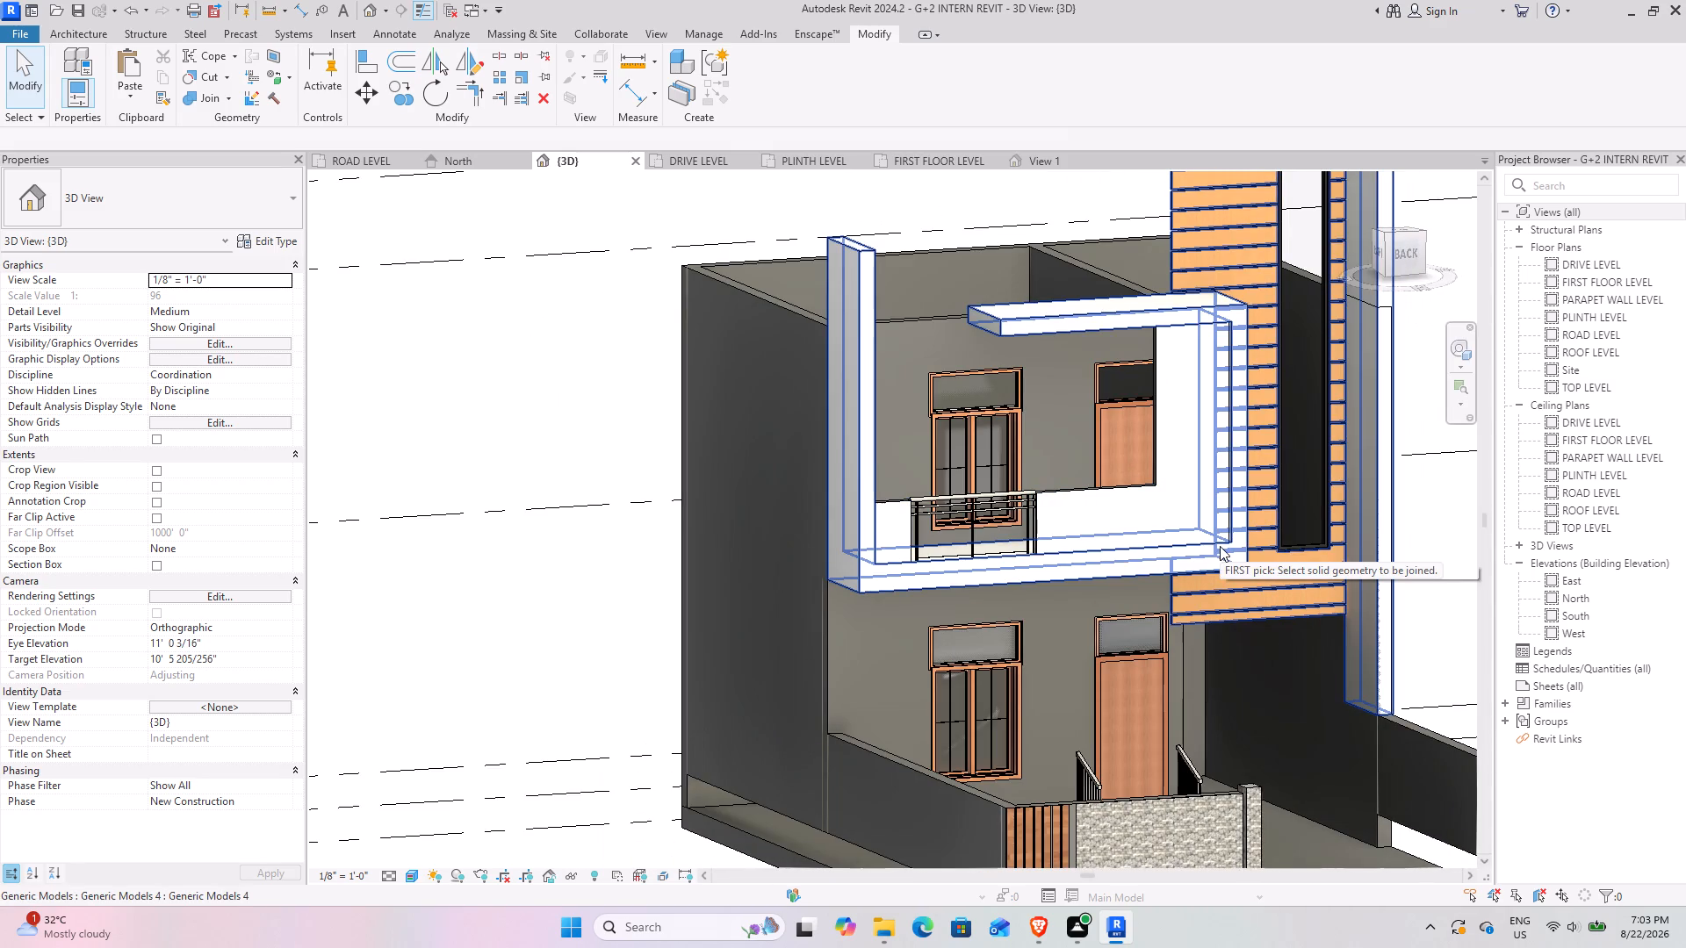
{"action": "scroll", "coordinate": [1168, 344], "scroll_direction": "up", "scroll_amount": 6}
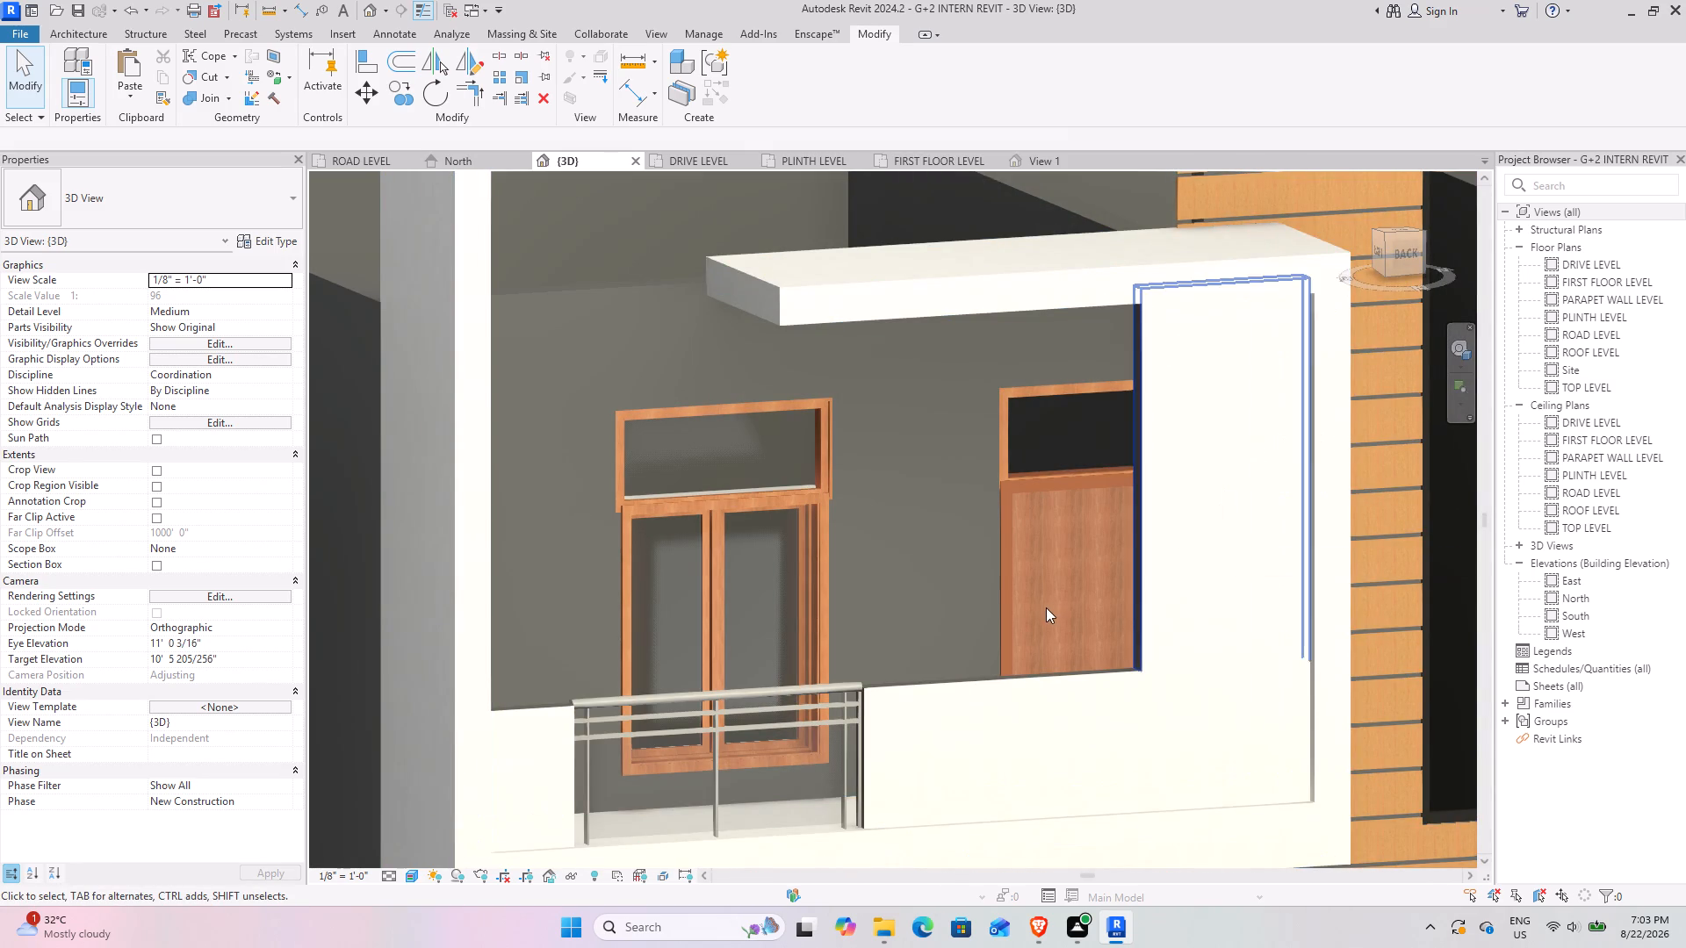
{"action": "scroll", "coordinate": [1046, 607], "scroll_direction": "down", "scroll_amount": 2}
{"action": "middle_click_drag", "start_coordinate": [941, 633], "coordinate": [1148, 695], "text": "shift"}
{"action": "middle_click_drag", "start_coordinate": [1116, 695], "coordinate": [1050, 695], "text": "shift"}
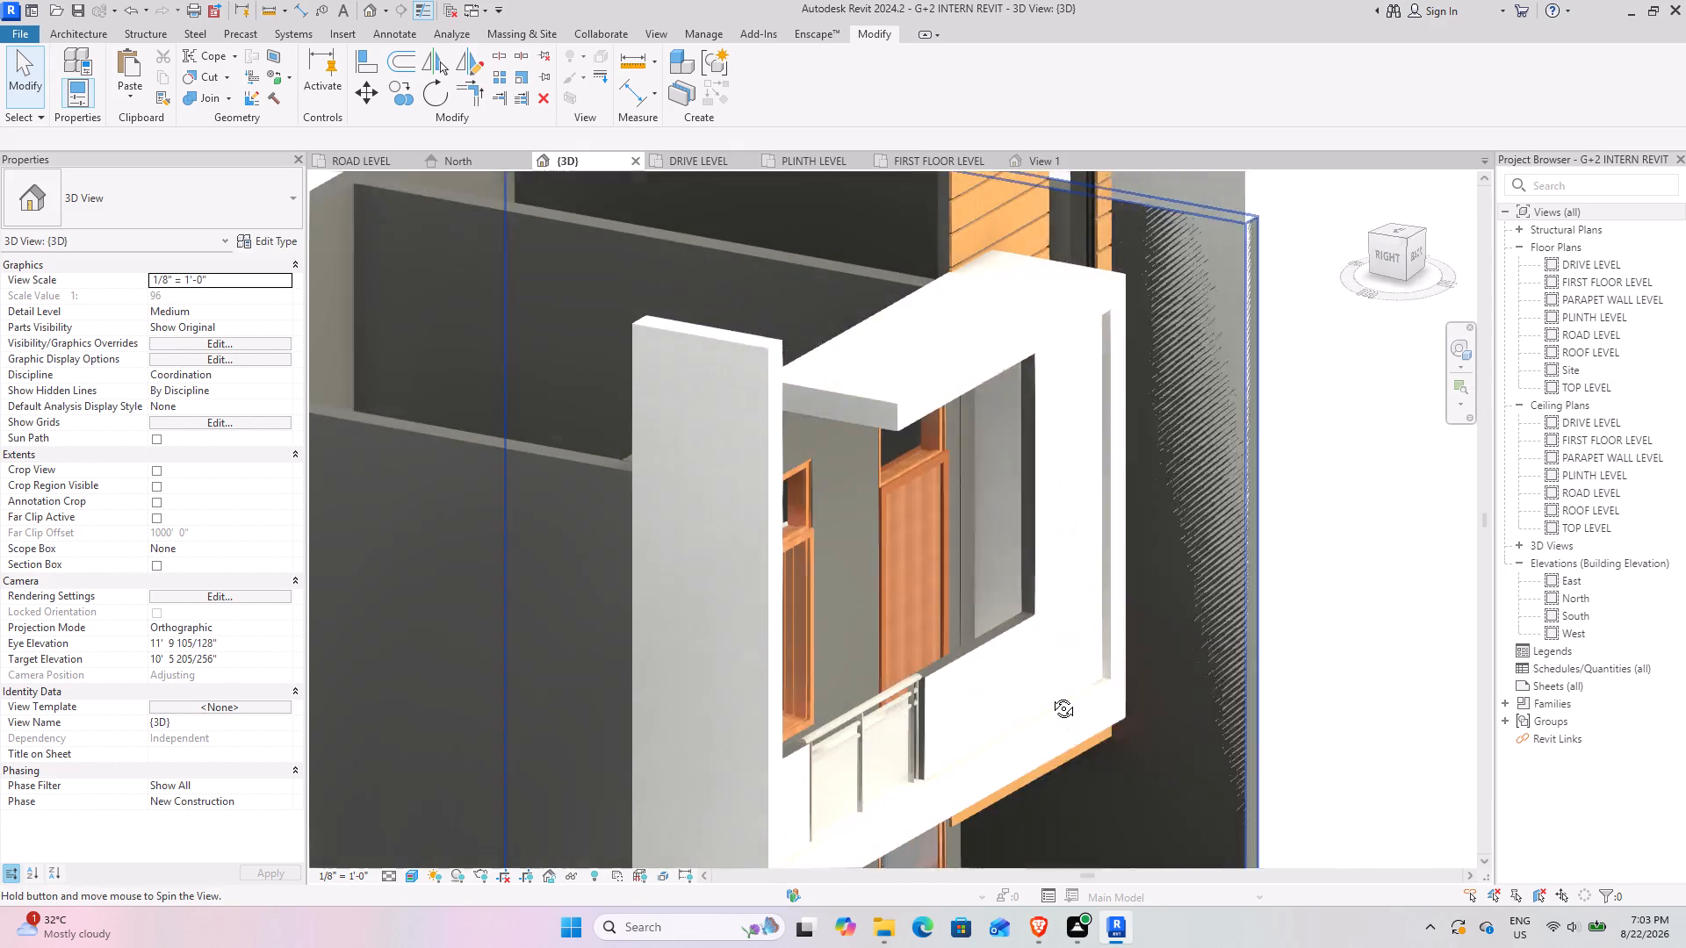
{"action": "middle_click_drag", "start_coordinate": [1050, 695], "coordinate": [1109, 779], "text": "shift"}
{"action": "middle_click_drag", "start_coordinate": [1081, 779], "coordinate": [781, 648], "text": "shift"}
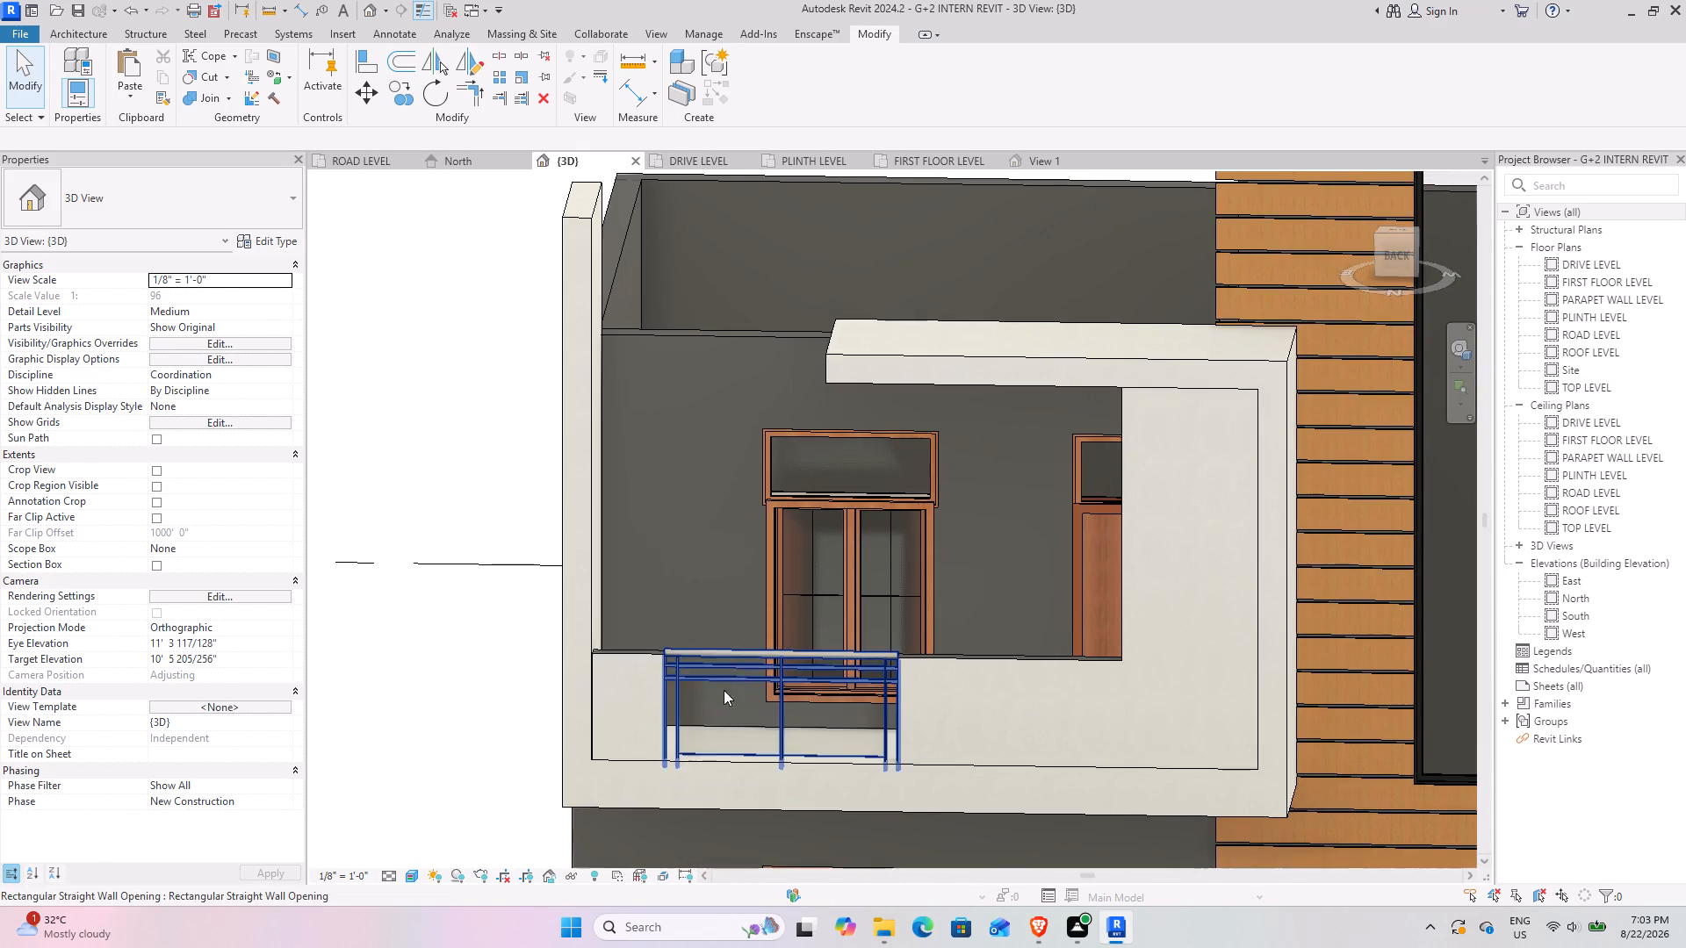
{"action": "middle_click_drag", "start_coordinate": [832, 735], "coordinate": [691, 811], "text": "shift"}
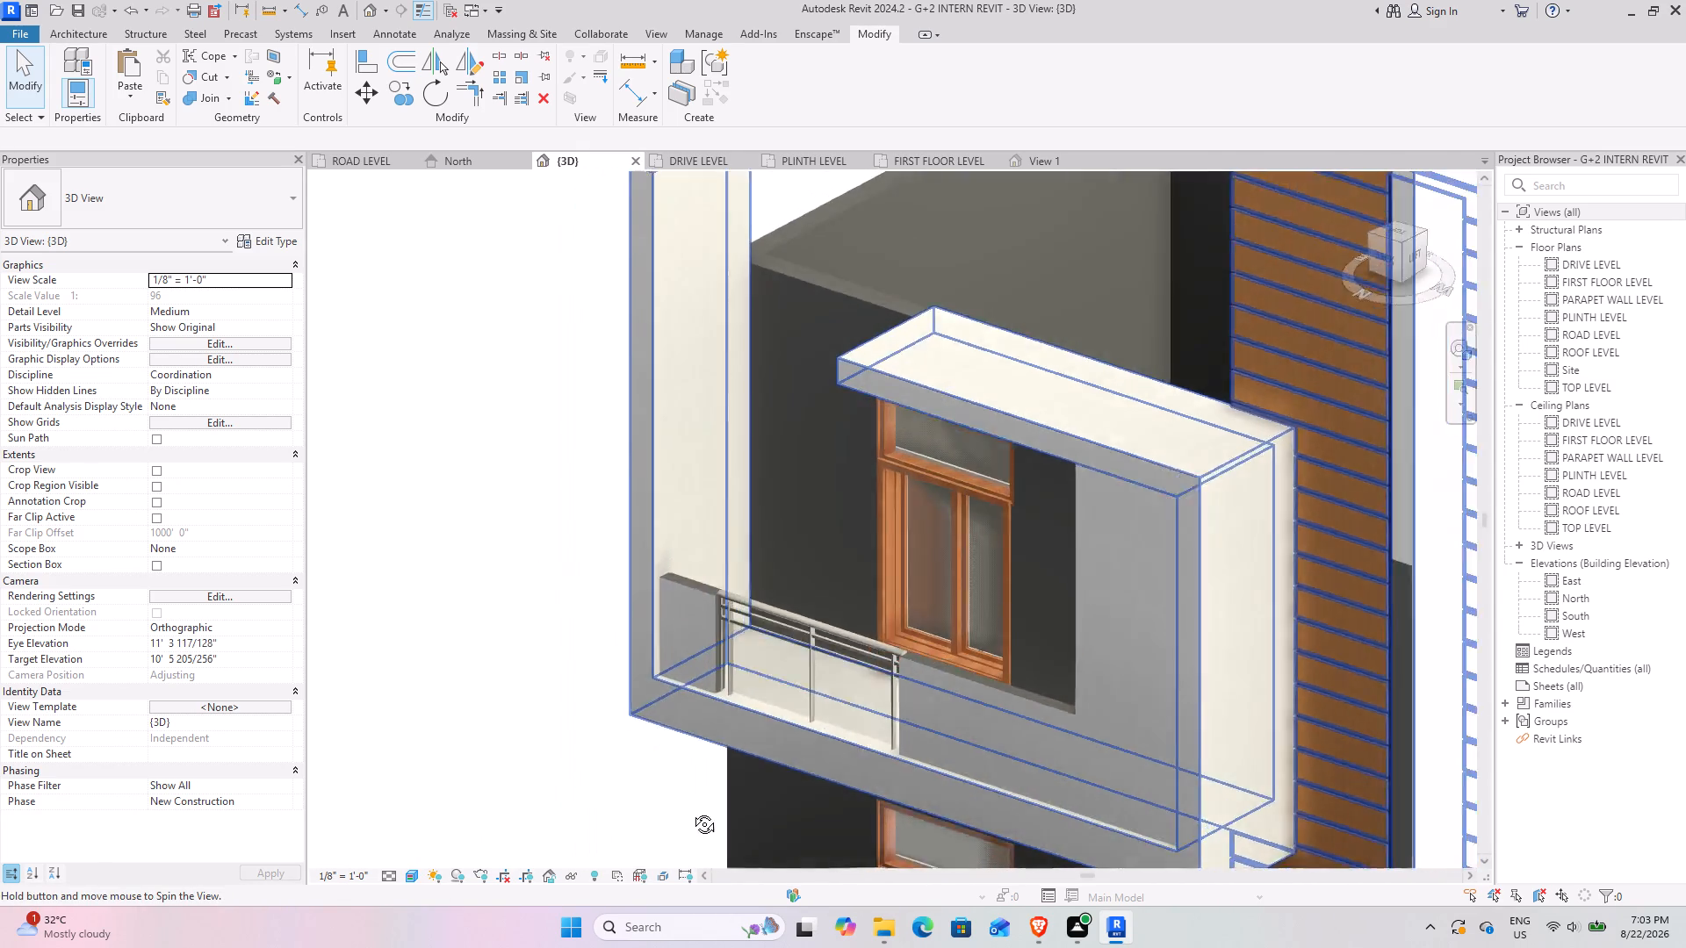
{"action": "middle_click_drag", "start_coordinate": [691, 811], "coordinate": [665, 825], "text": "shift"}
{"action": "middle_click_drag", "start_coordinate": [755, 688], "coordinate": [892, 643], "text": "shift"}
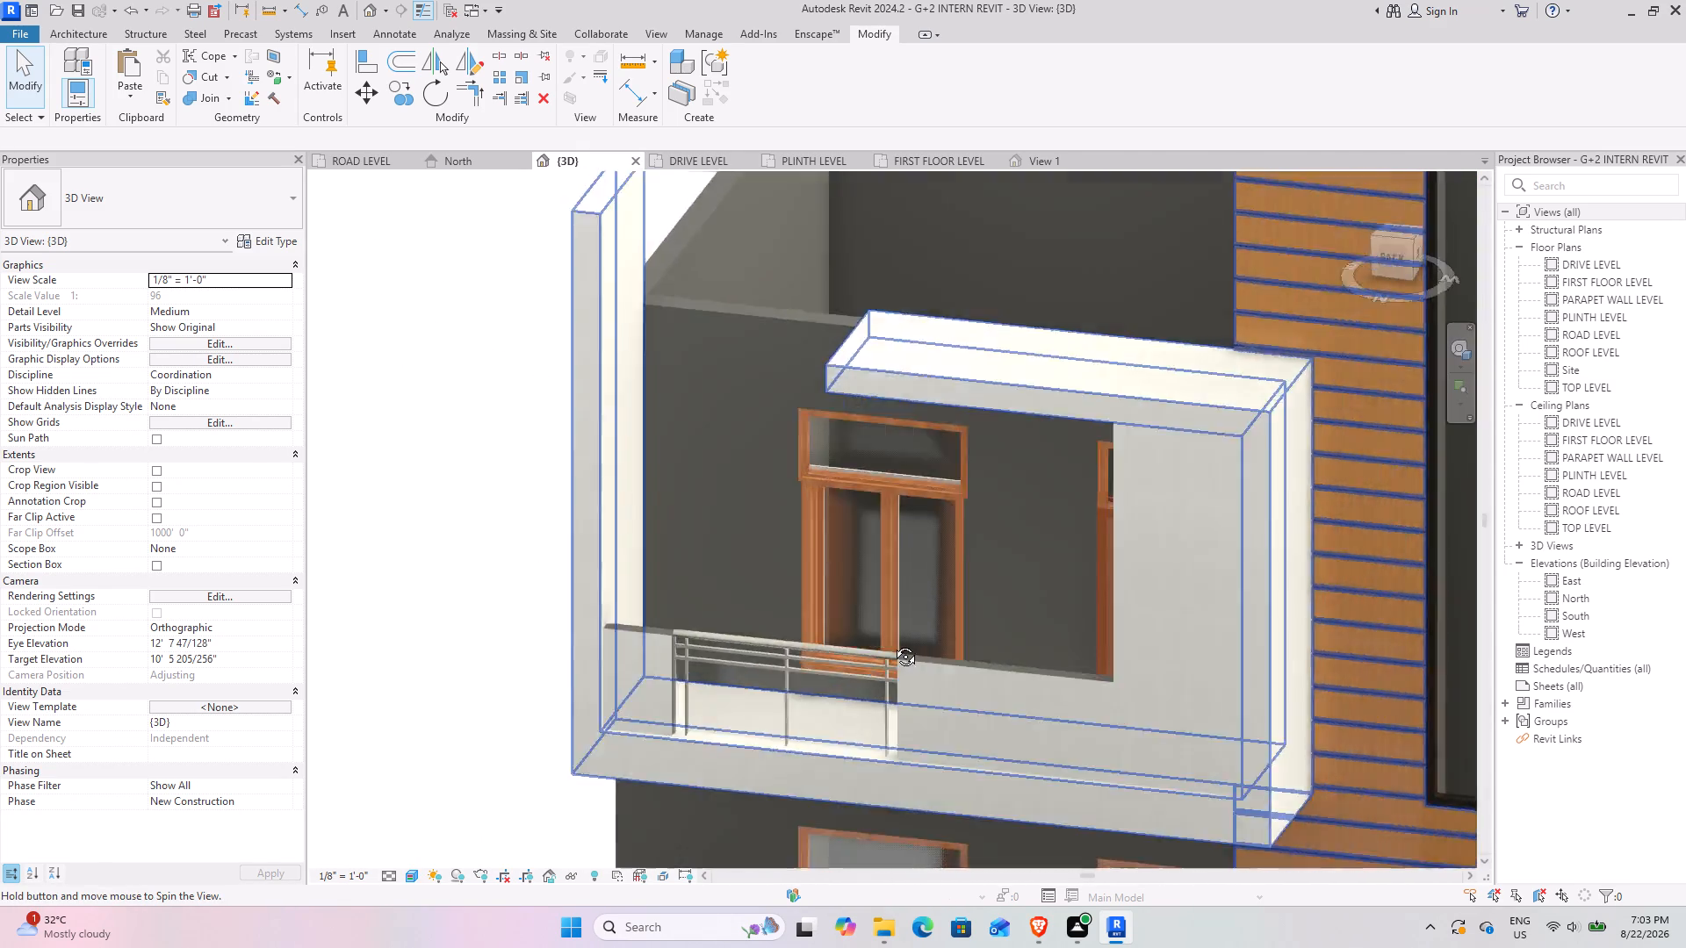
{"action": "middle_click_drag", "start_coordinate": [892, 643], "coordinate": [917, 618], "text": "shift"}
{"action": "middle_click_drag", "start_coordinate": [773, 762], "coordinate": [801, 623]}
{"action": "middle_click_drag", "start_coordinate": [1072, 542], "coordinate": [904, 737]}
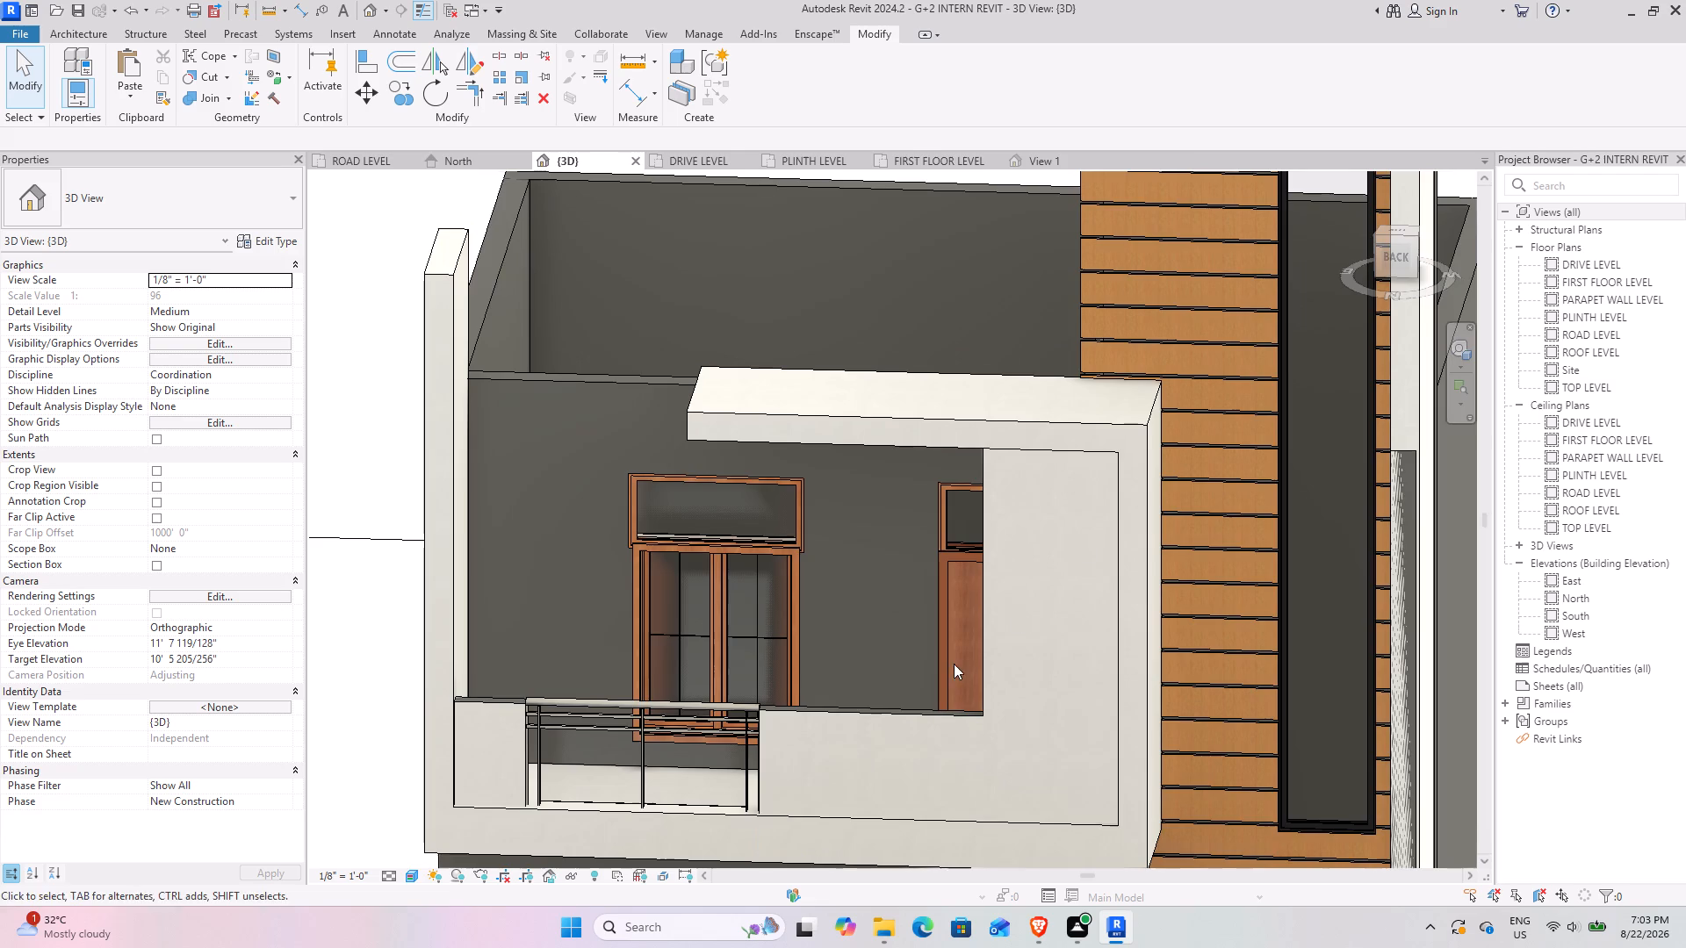
{"action": "scroll", "coordinate": [1063, 488], "scroll_direction": "up", "scroll_amount": 3}
{"action": "middle_click_drag", "start_coordinate": [909, 669], "coordinate": [955, 517], "text": "shift"}
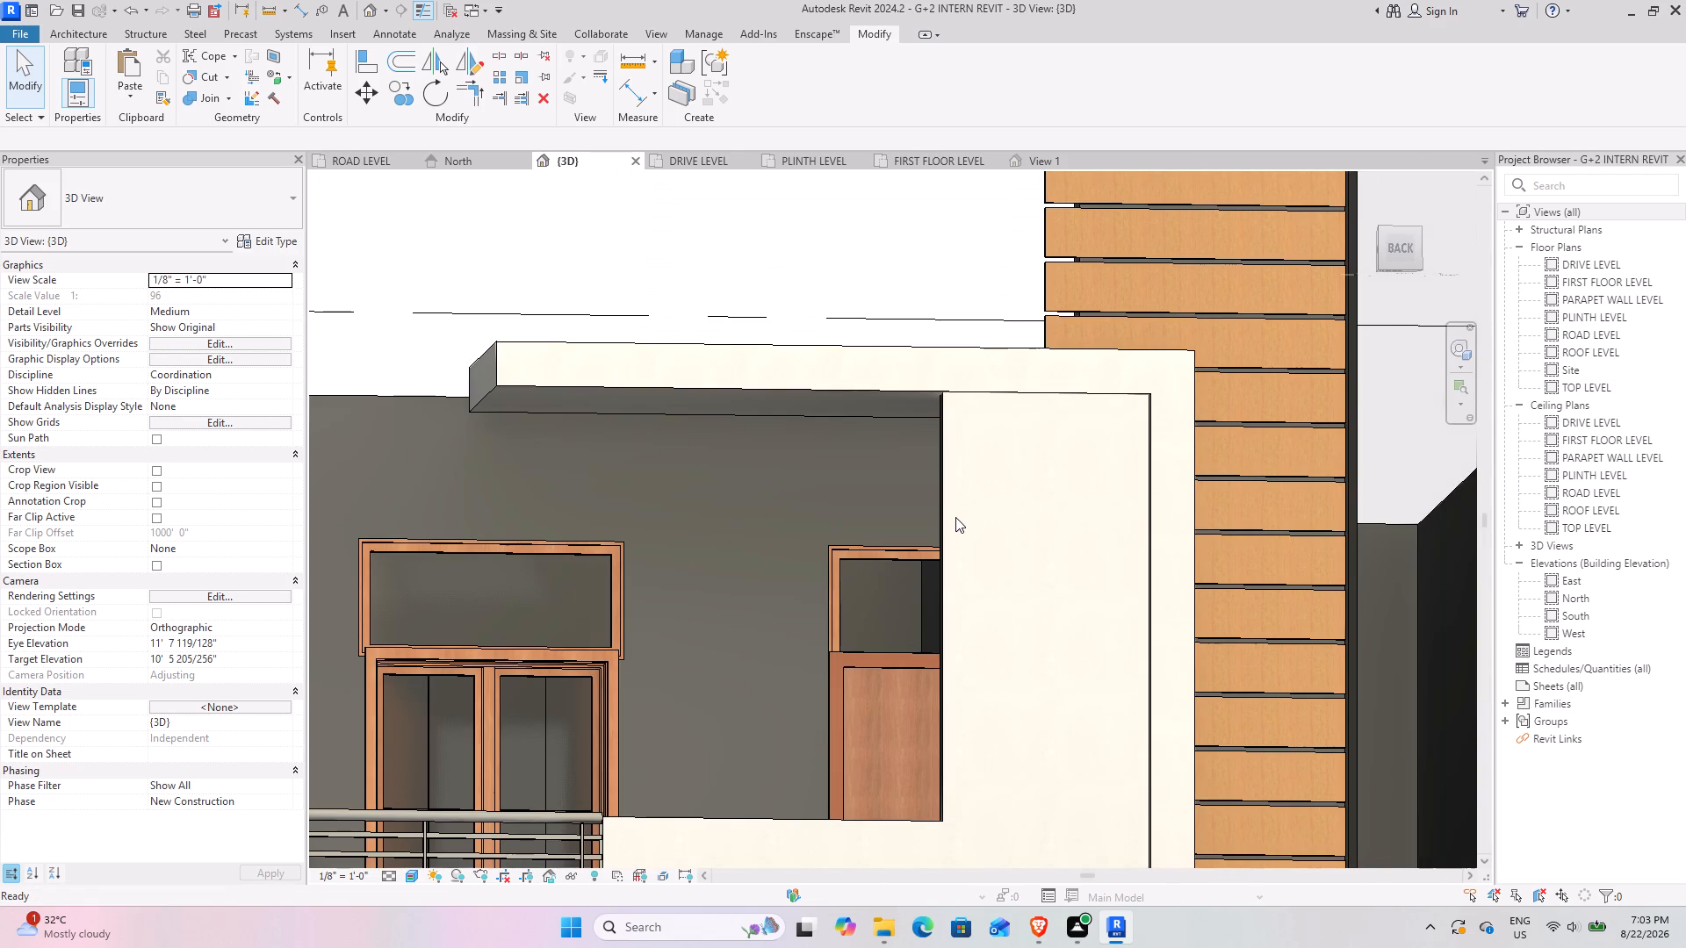
{"action": "scroll", "coordinate": [884, 437], "scroll_direction": "down", "scroll_amount": 3}
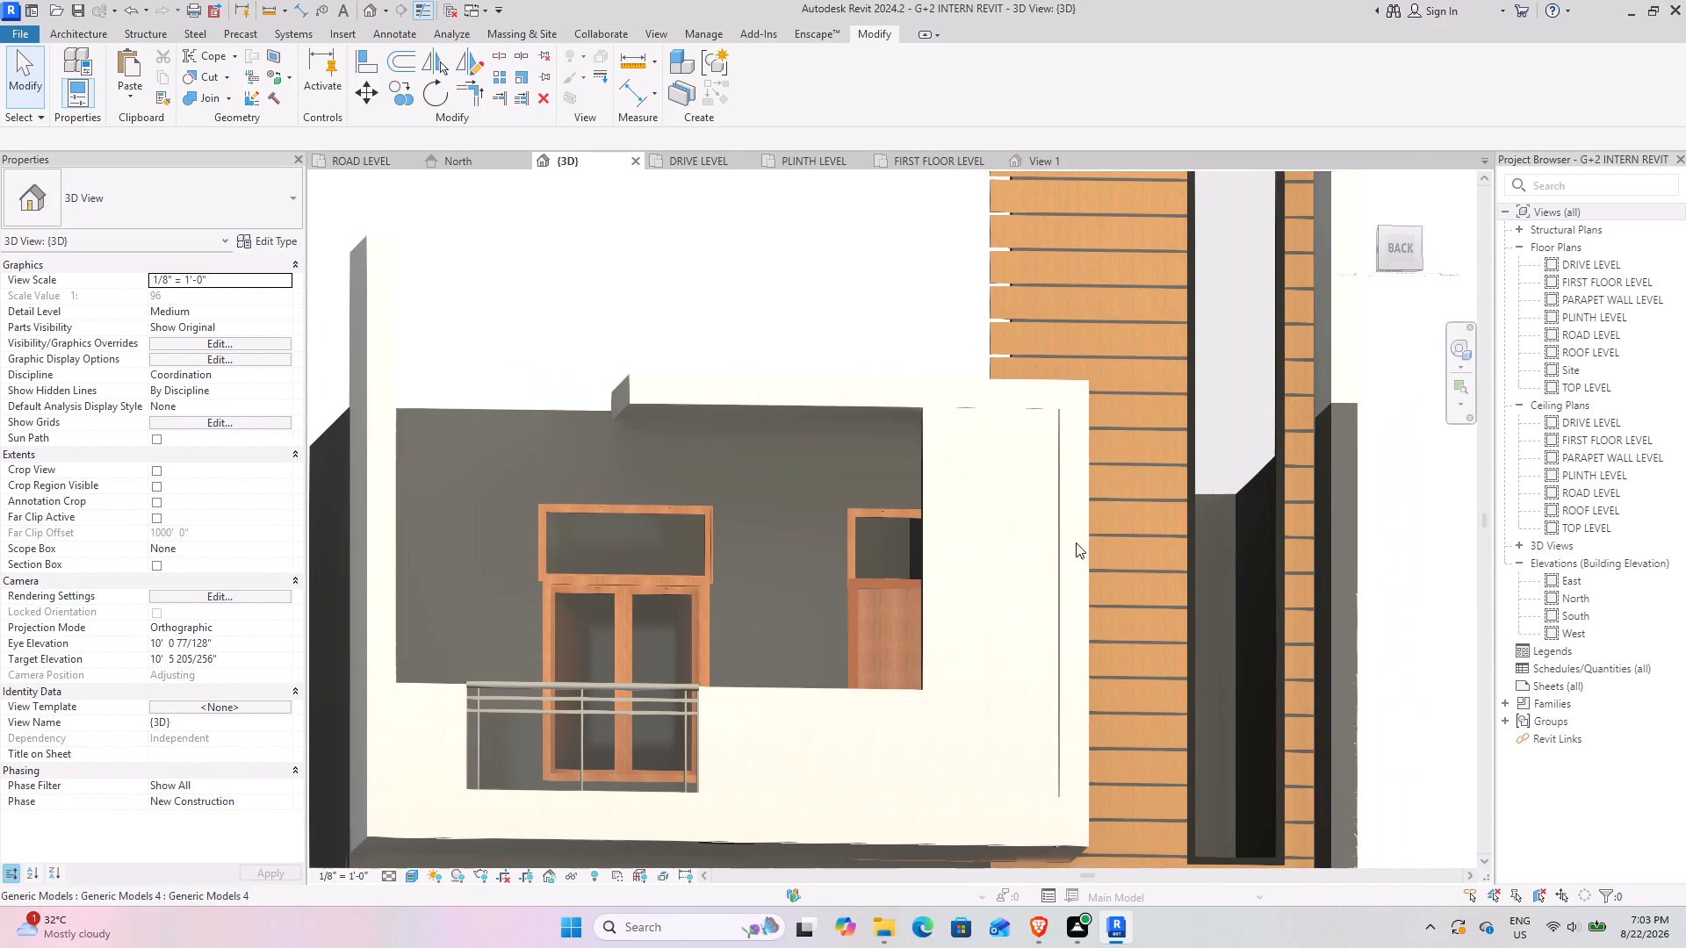
{"action": "scroll", "coordinate": [1064, 544], "scroll_direction": "down", "scroll_amount": 3}
{"action": "middle_click_drag", "start_coordinate": [1061, 543], "coordinate": [955, 577], "text": "shift"}
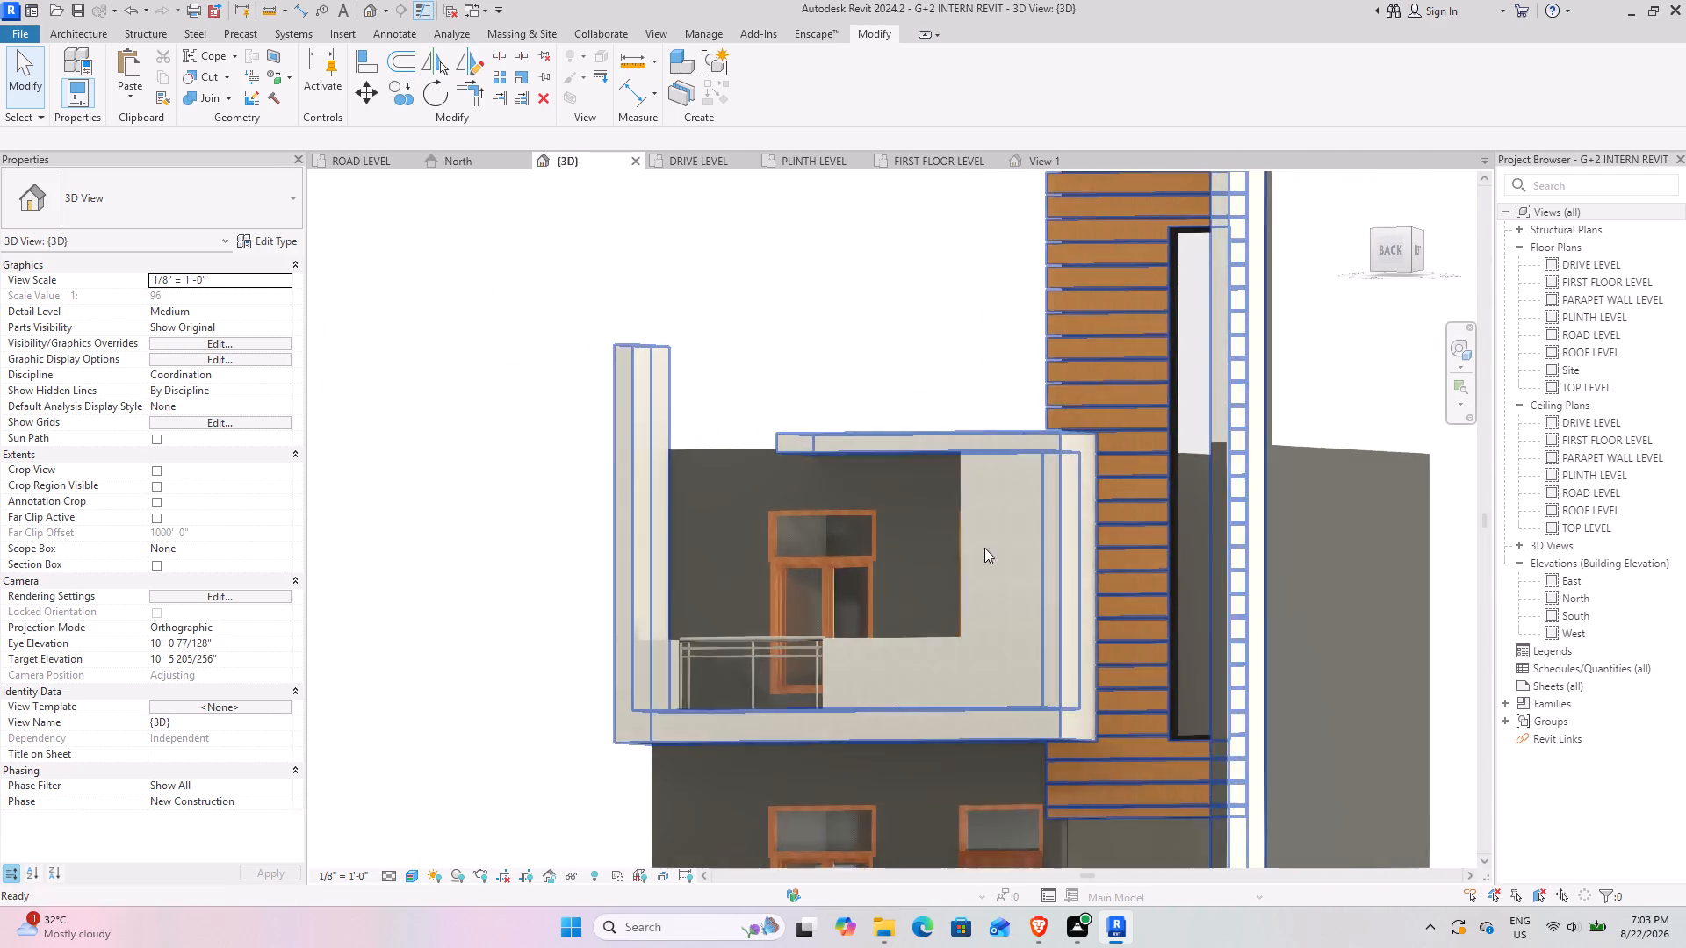
{"action": "left_click", "coordinate": [879, 317]}
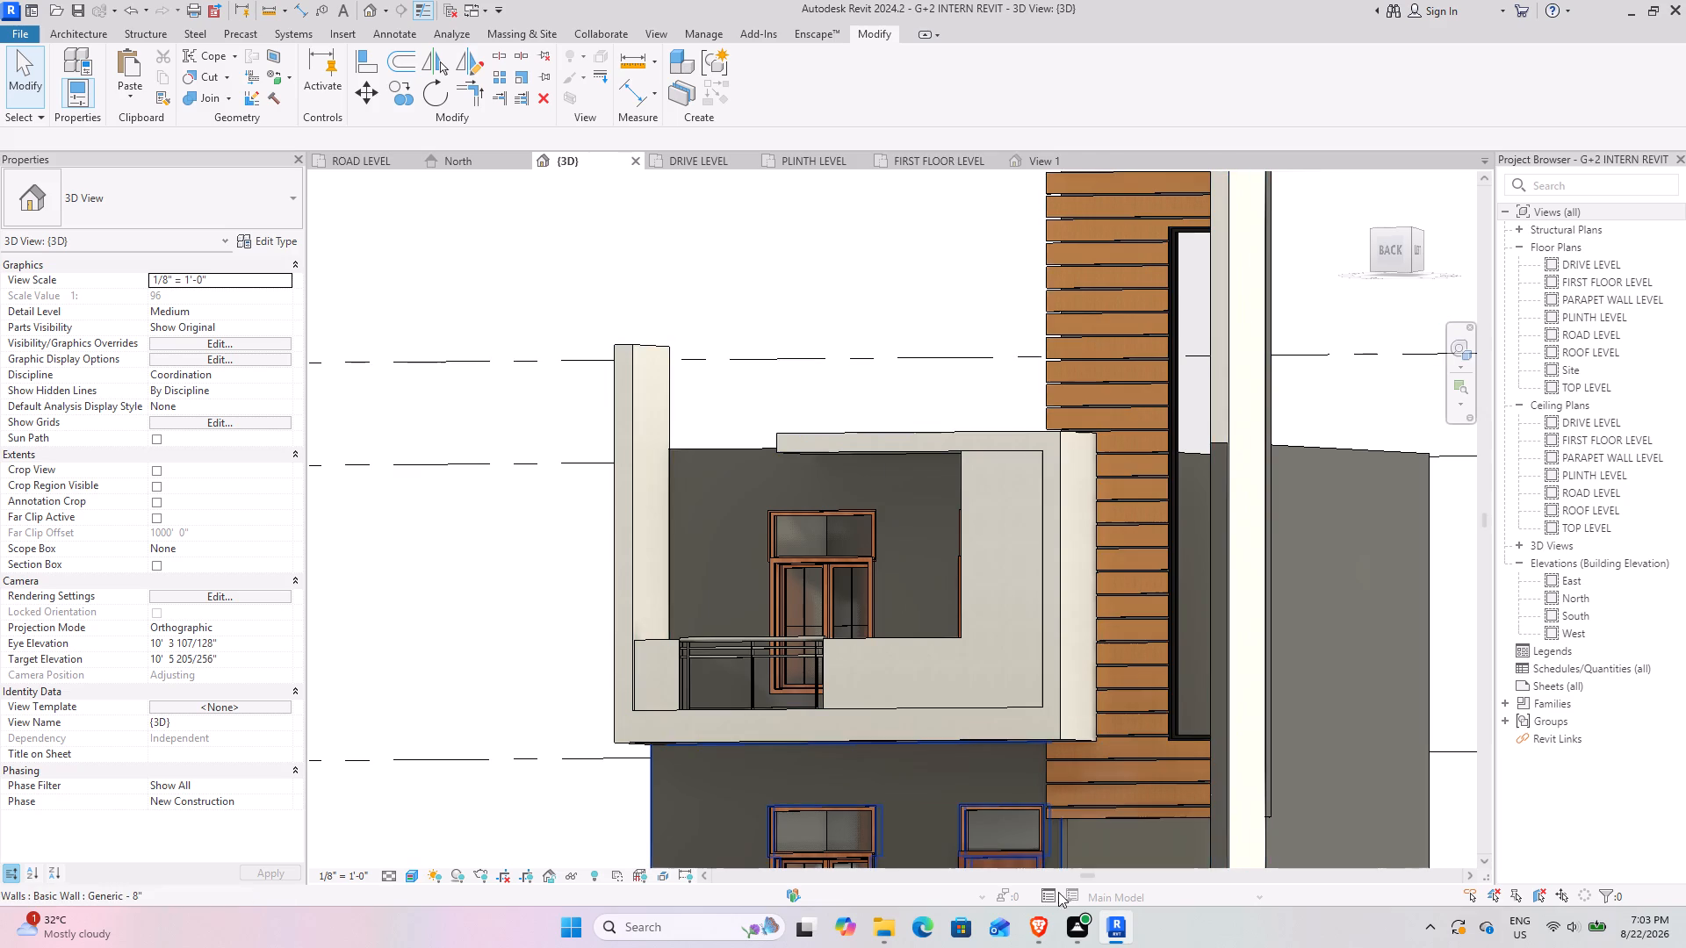
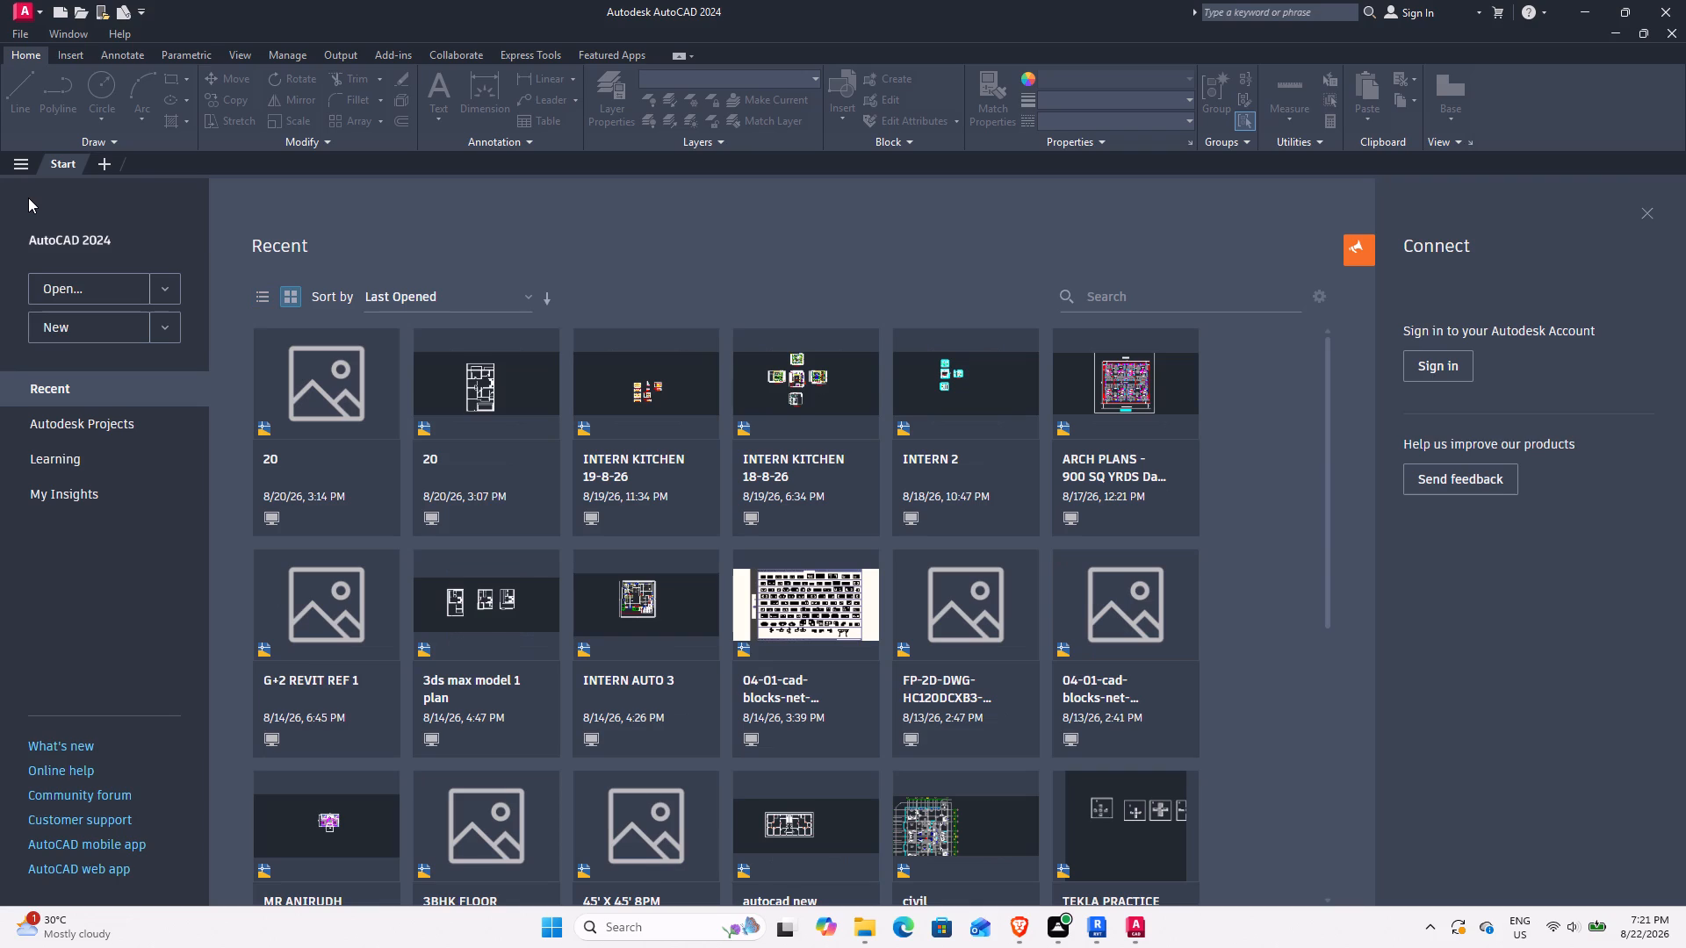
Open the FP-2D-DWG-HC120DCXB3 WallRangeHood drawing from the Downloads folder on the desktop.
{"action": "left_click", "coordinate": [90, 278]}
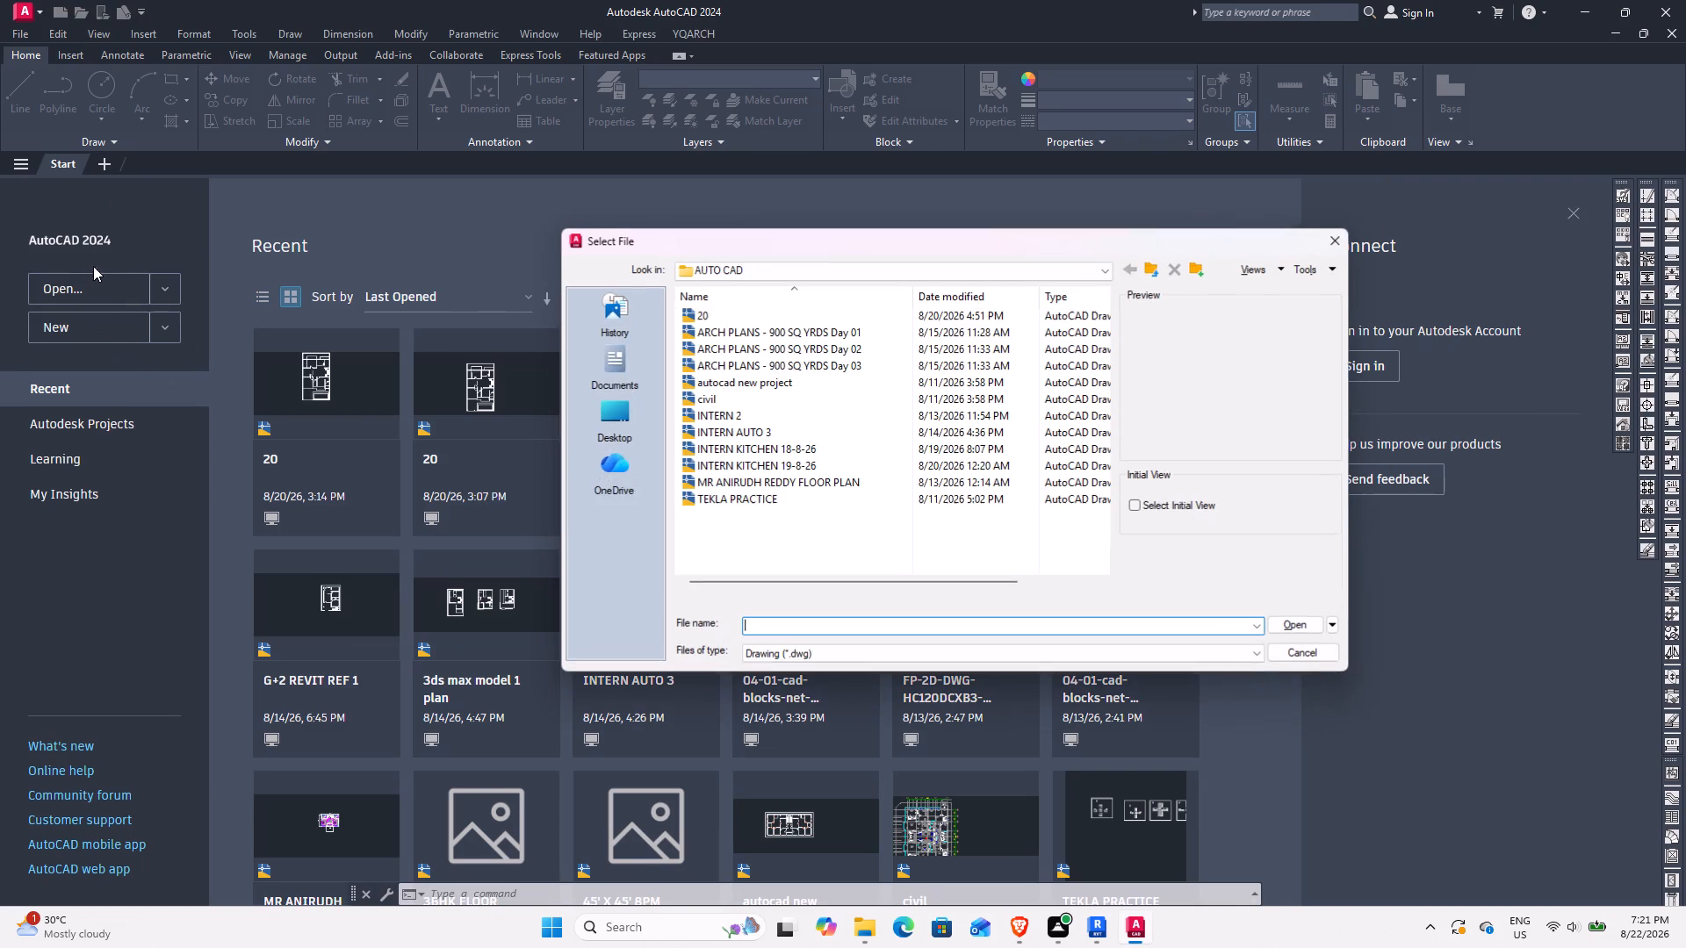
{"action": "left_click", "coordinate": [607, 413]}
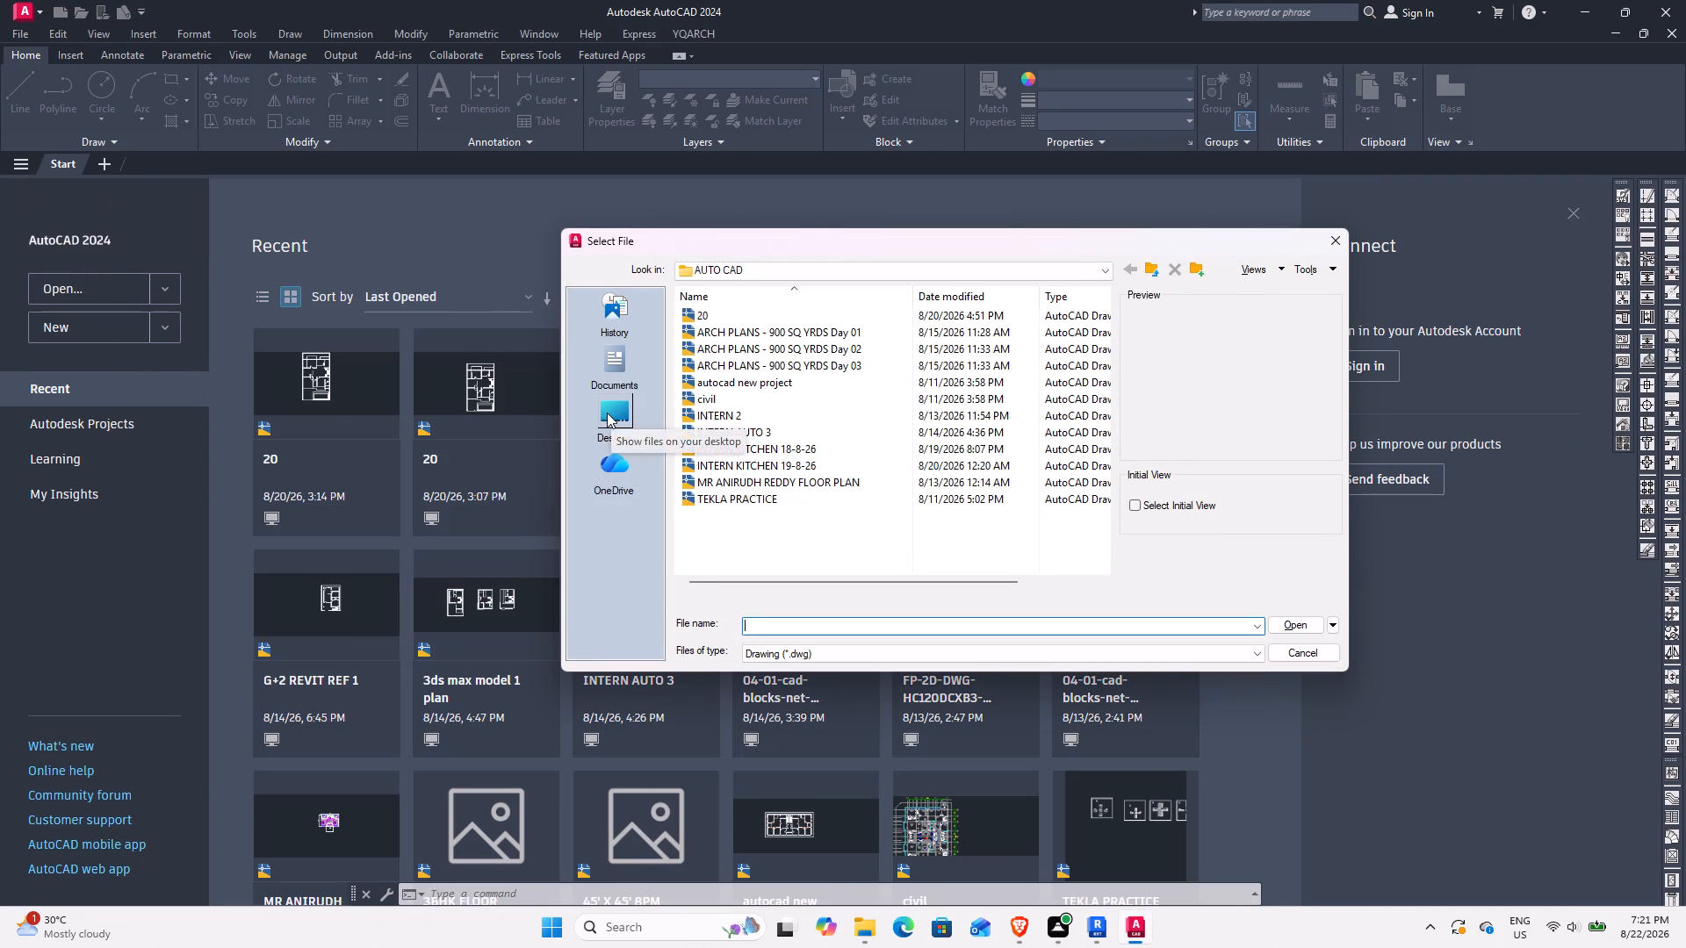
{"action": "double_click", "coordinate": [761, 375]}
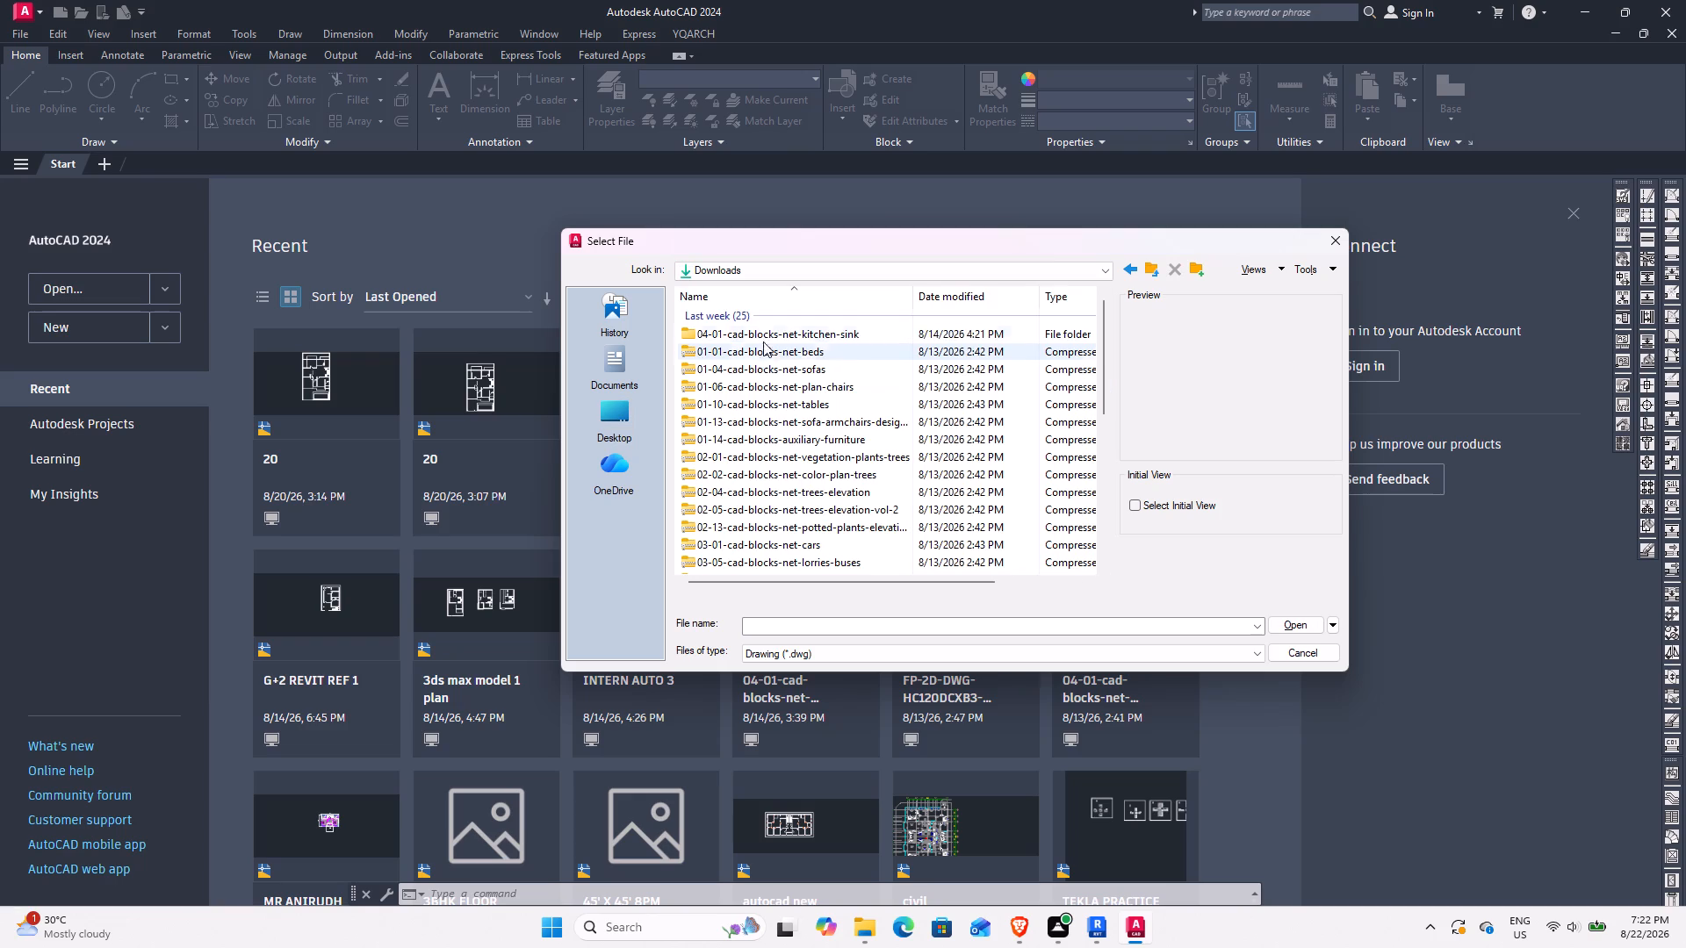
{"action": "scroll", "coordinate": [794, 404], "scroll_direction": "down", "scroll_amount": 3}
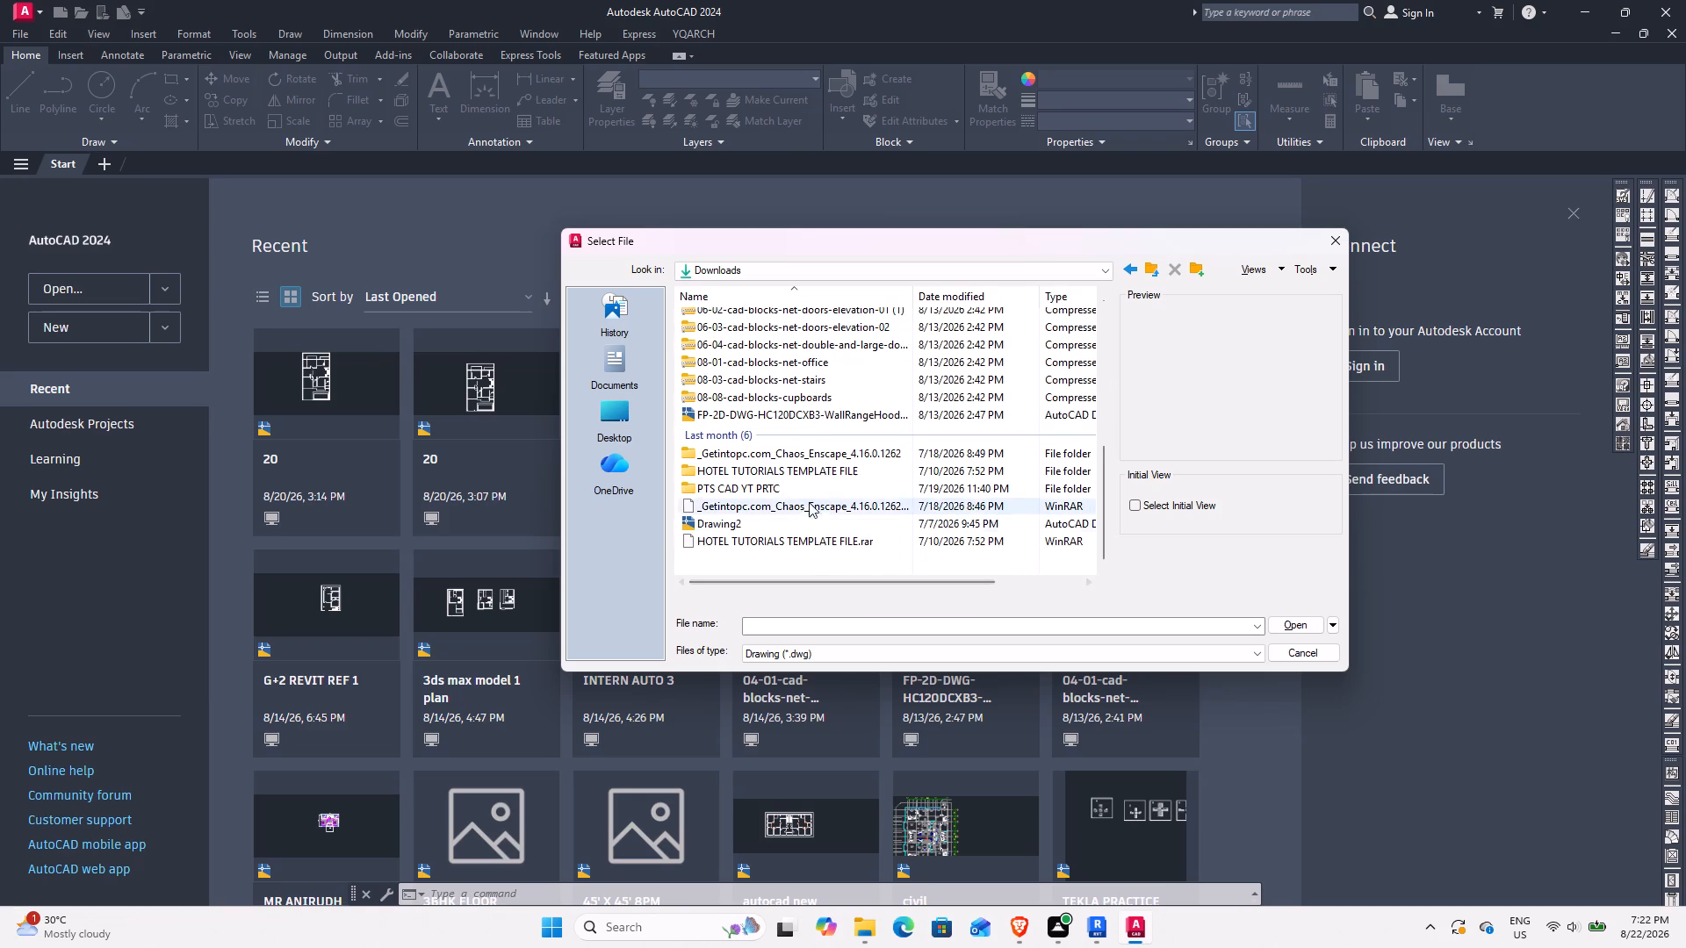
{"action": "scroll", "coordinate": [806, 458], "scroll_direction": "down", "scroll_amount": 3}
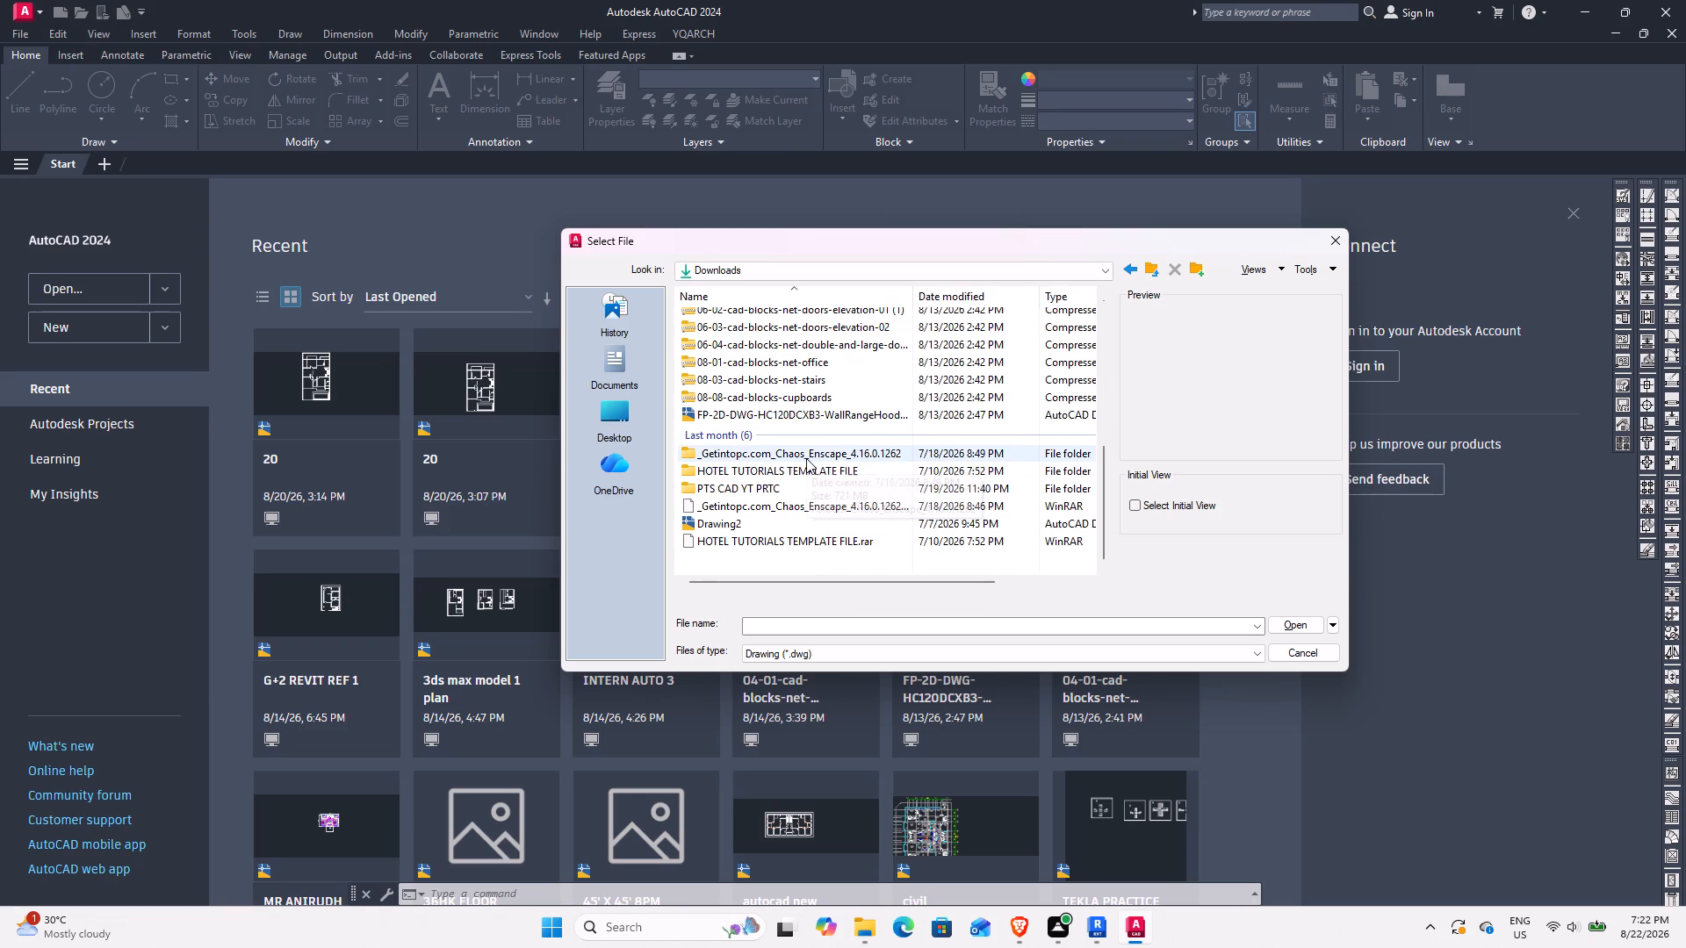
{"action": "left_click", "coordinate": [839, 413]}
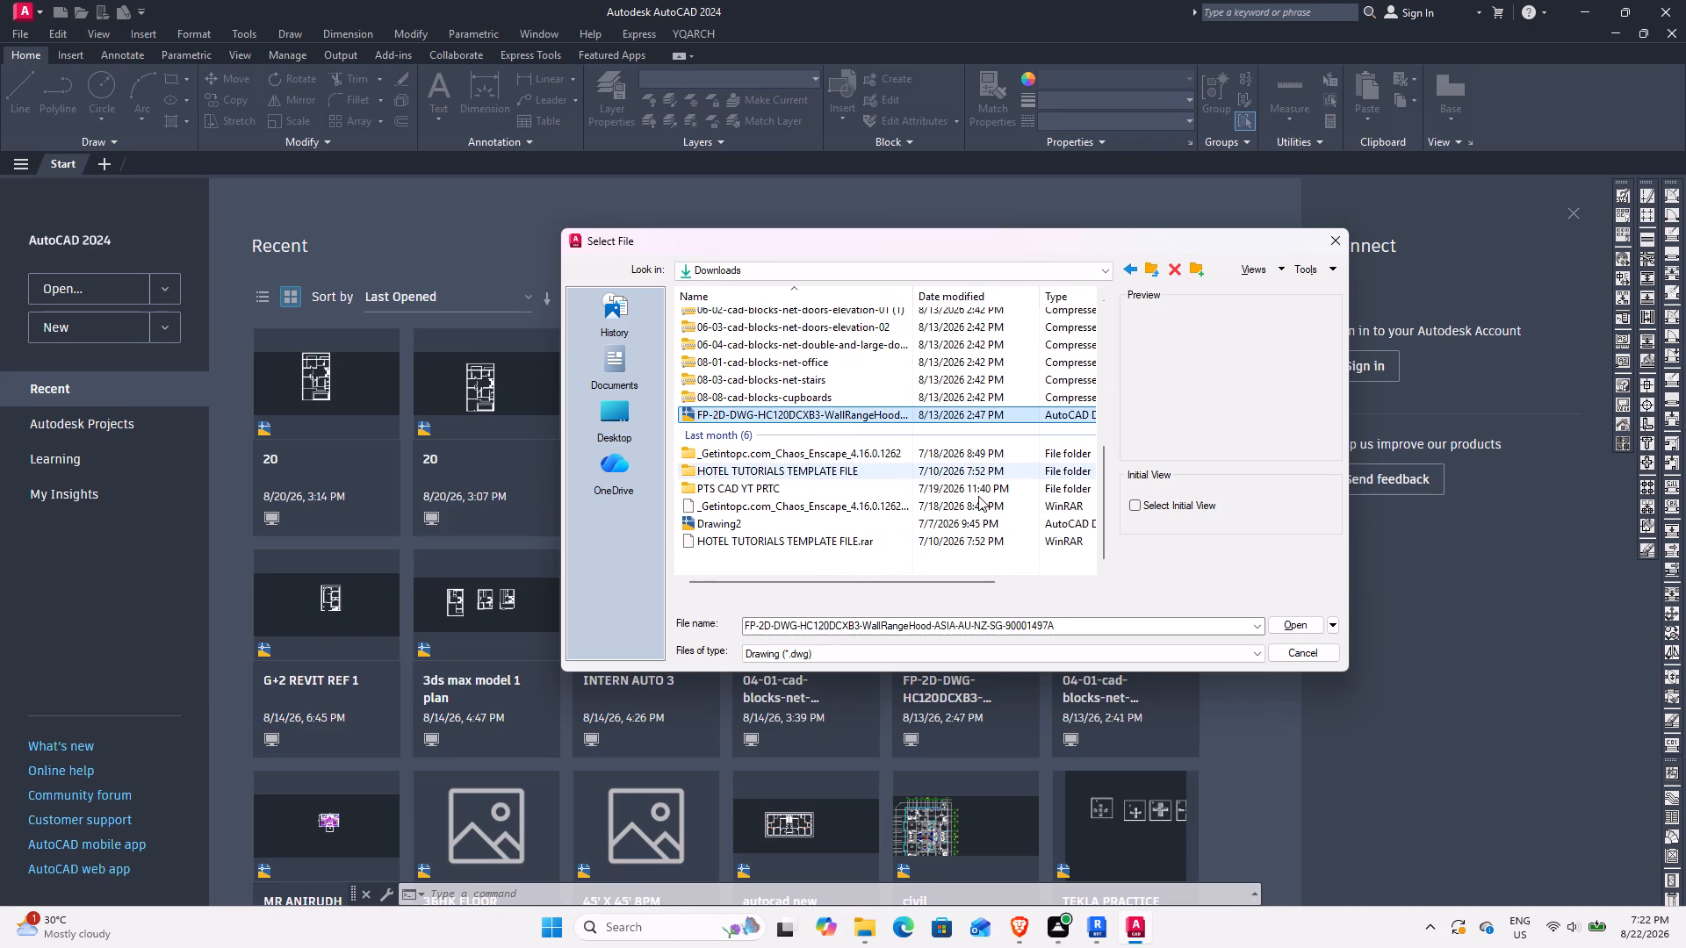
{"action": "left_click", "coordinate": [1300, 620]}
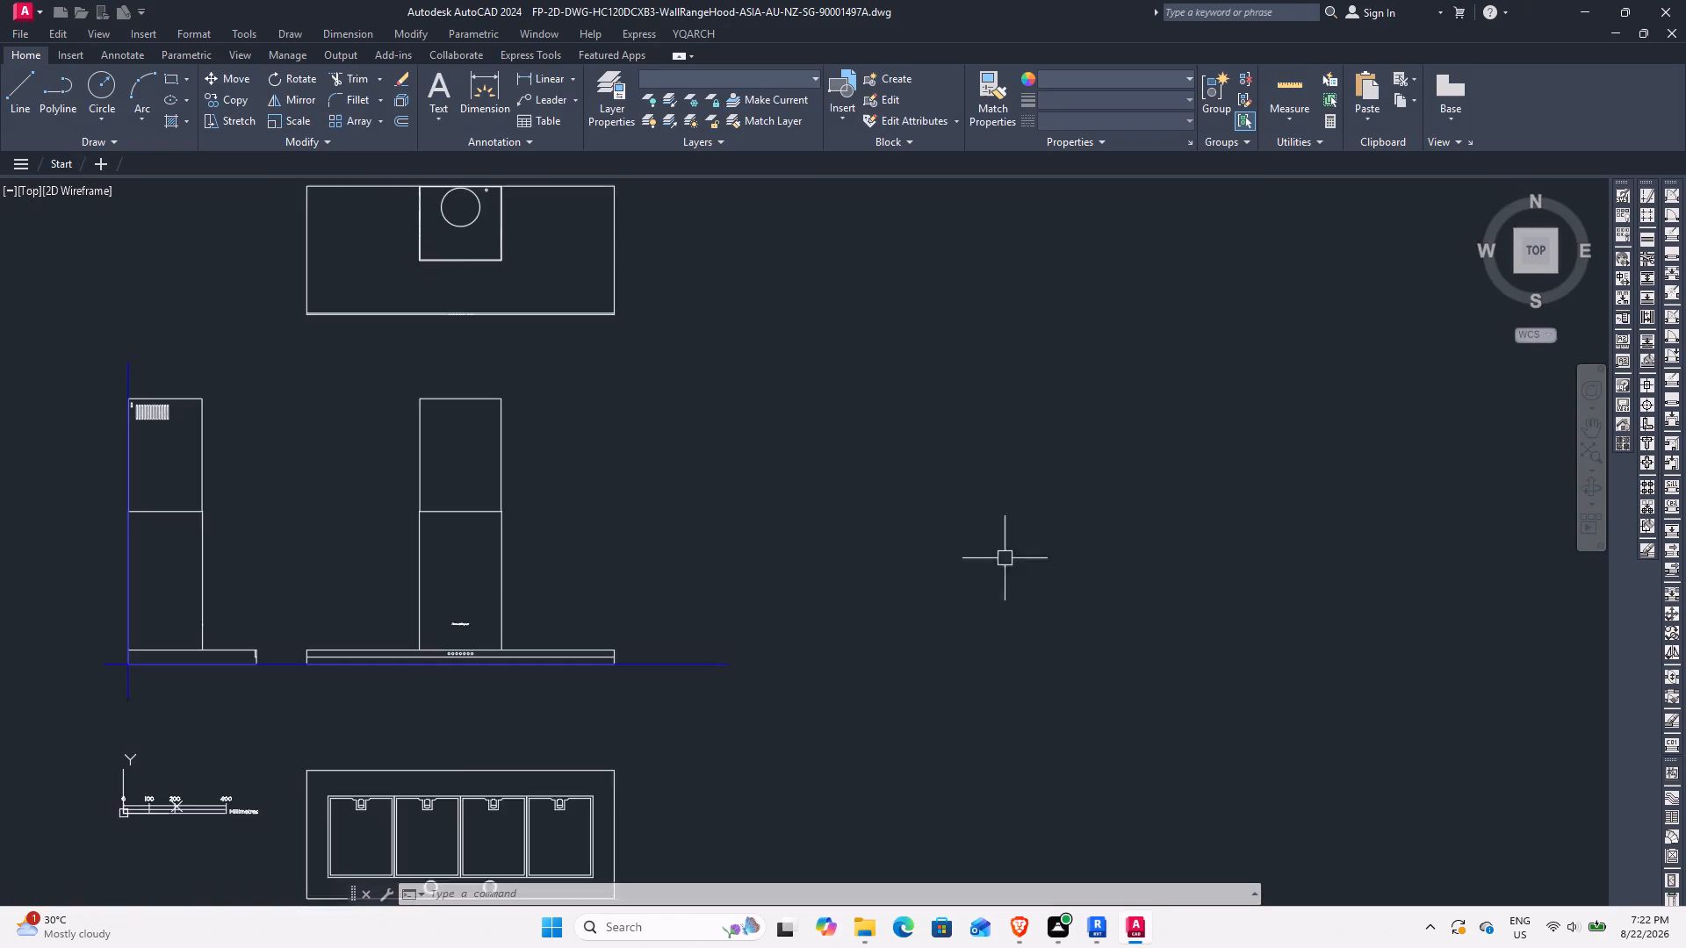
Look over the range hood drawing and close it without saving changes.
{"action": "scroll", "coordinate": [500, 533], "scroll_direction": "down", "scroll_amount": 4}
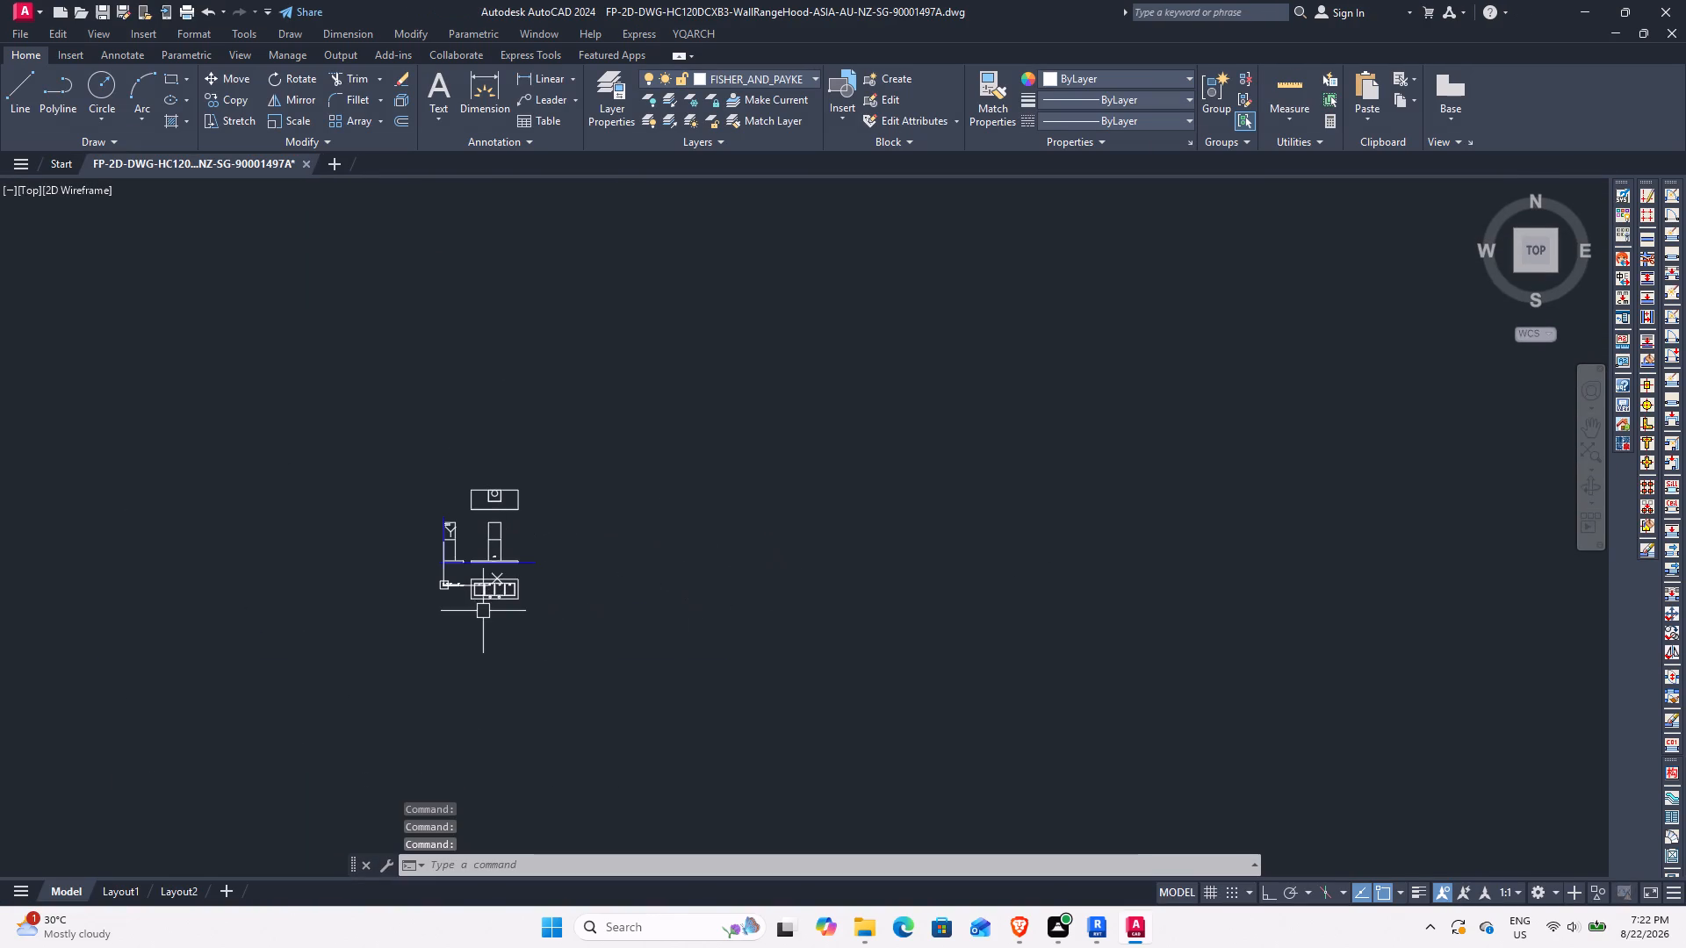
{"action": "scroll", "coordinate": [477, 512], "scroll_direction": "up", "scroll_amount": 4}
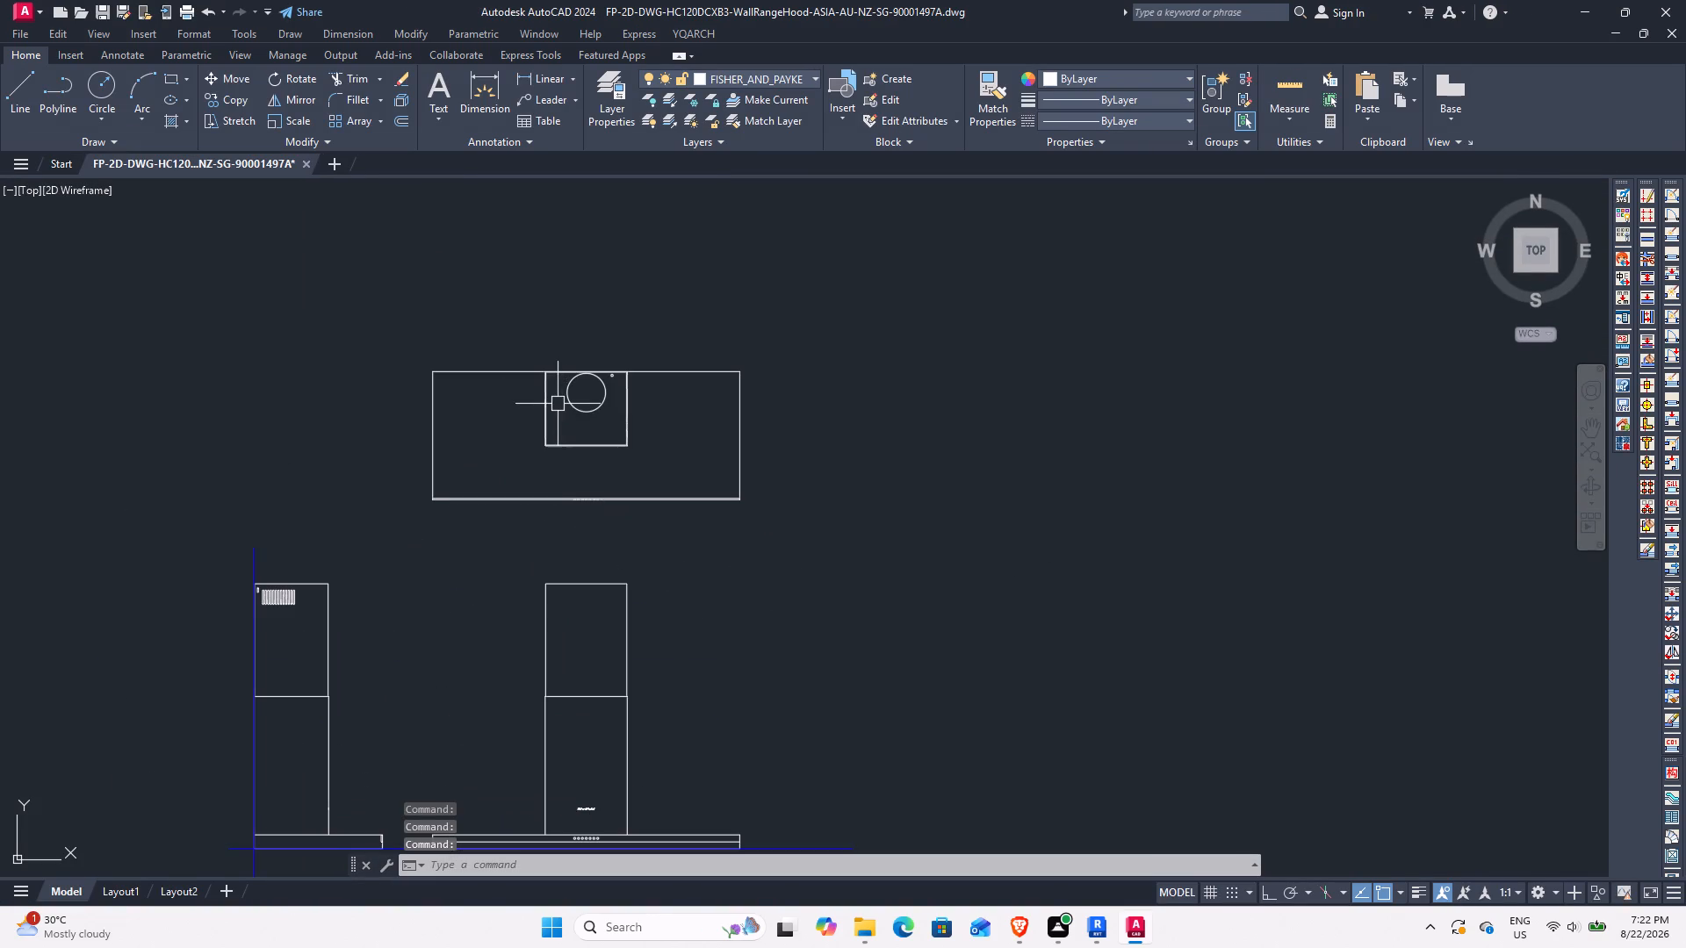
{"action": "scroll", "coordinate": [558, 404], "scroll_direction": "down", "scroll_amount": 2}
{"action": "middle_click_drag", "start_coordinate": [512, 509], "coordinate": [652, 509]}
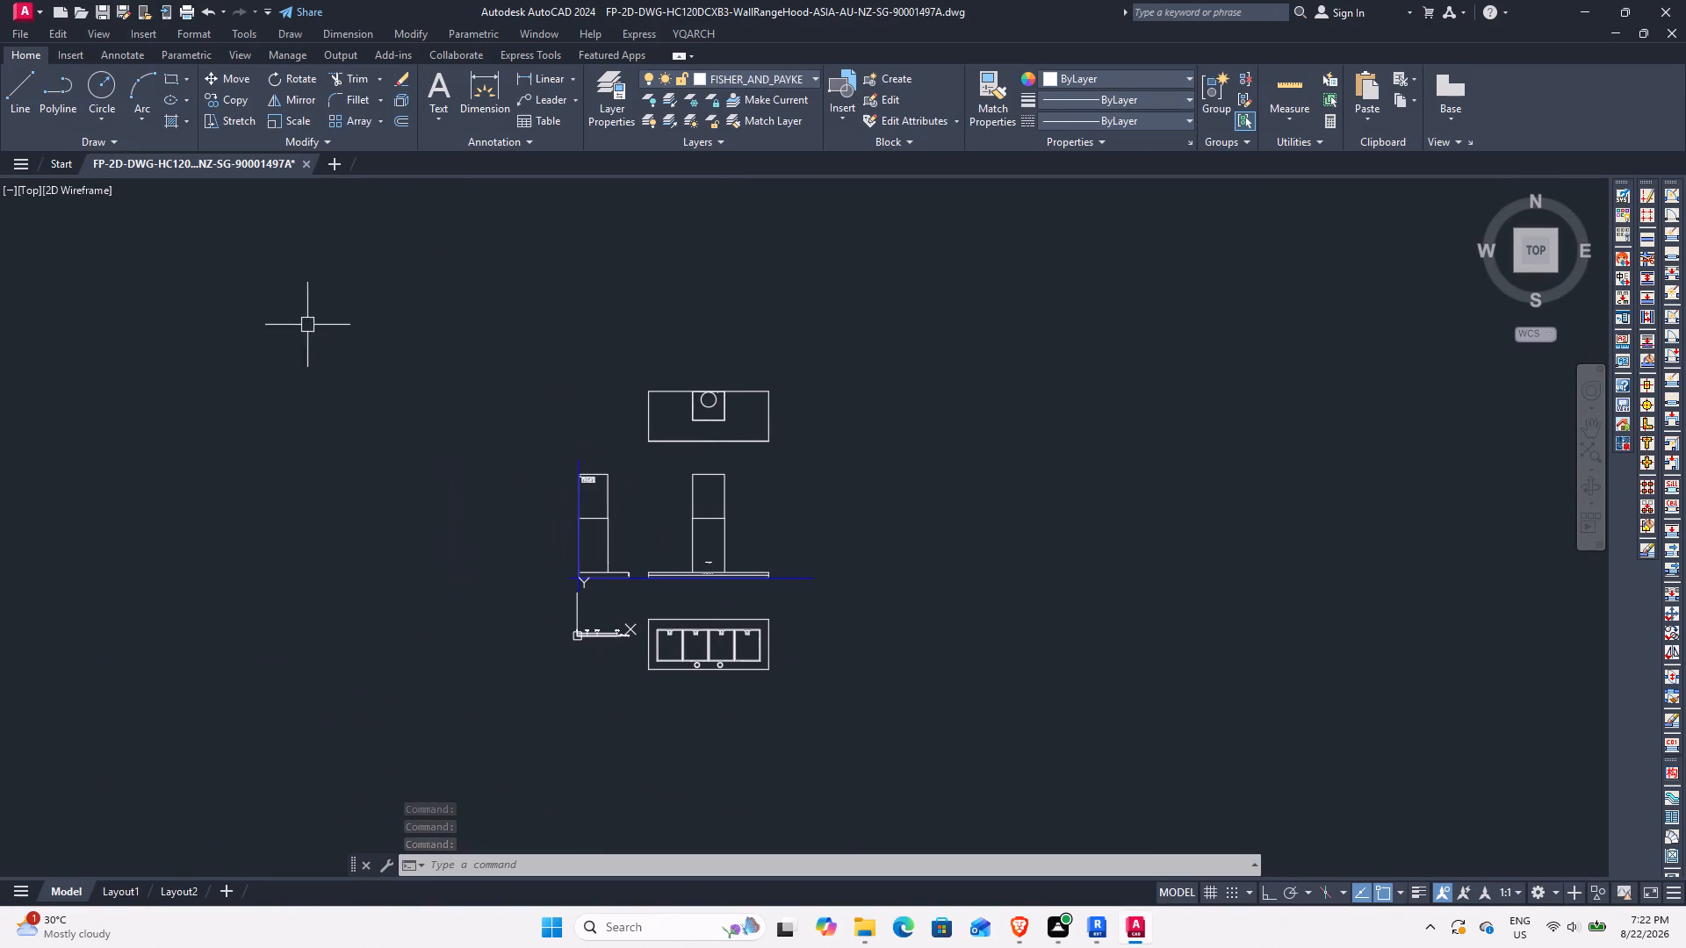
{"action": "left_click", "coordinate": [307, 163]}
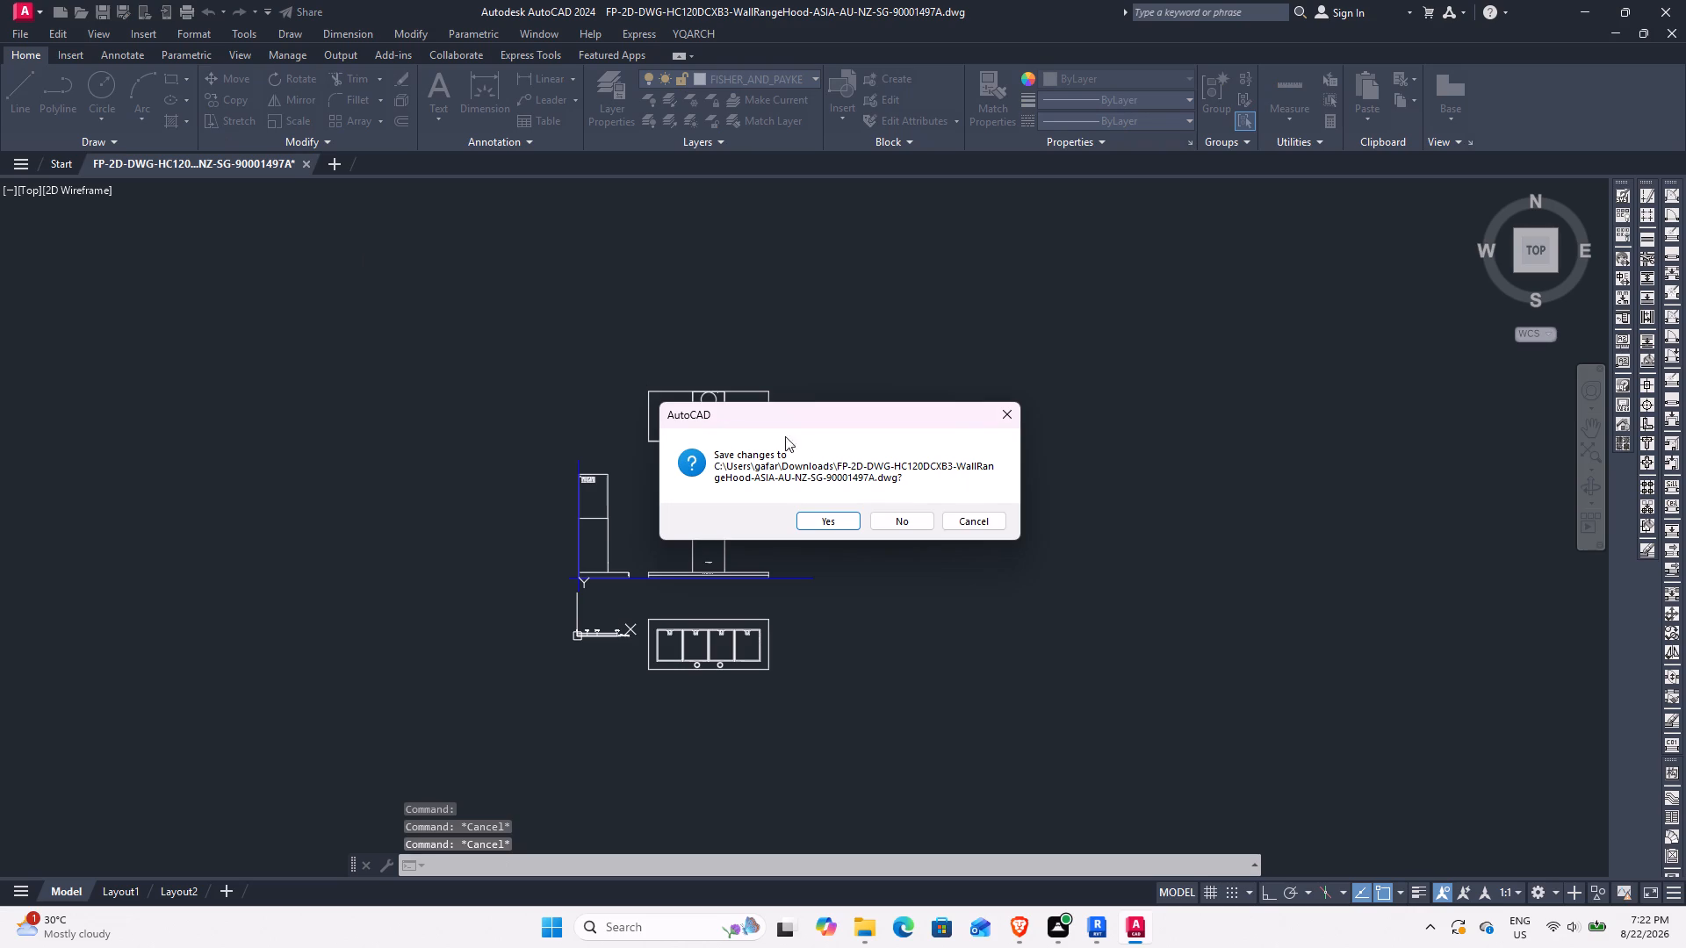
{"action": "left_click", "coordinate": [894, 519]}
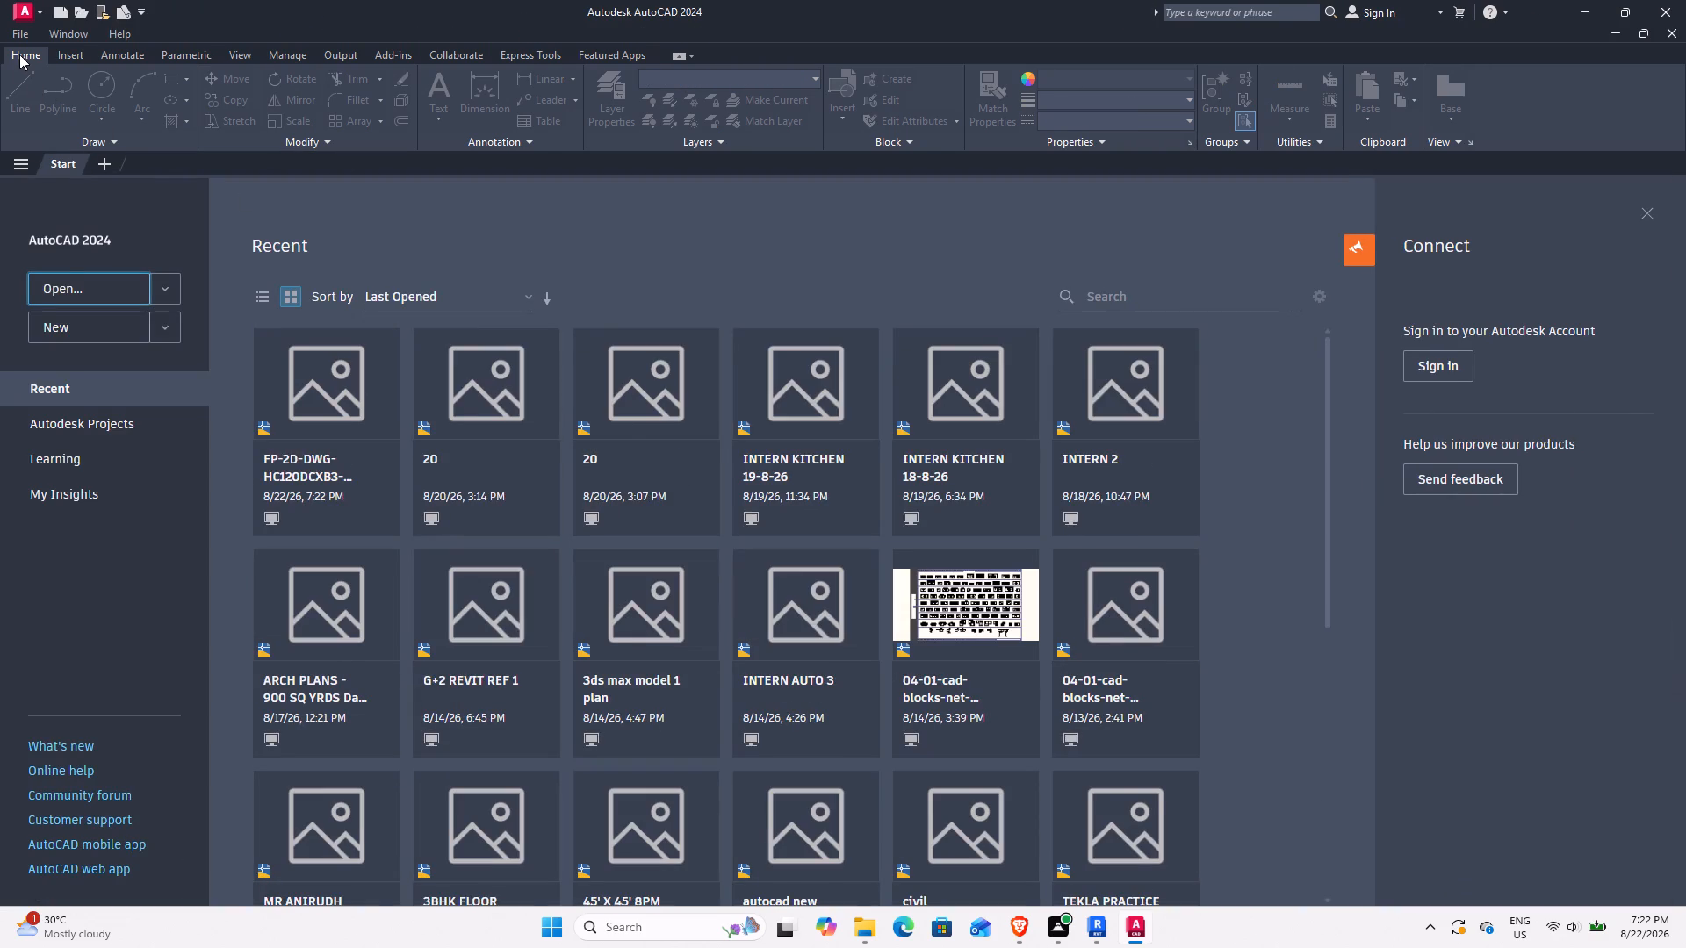
Open the DXF file jali-design-for-cnc-router-and-laser-cut-vector-42242422 from the Downloads folder.
{"action": "left_click", "coordinate": [62, 277]}
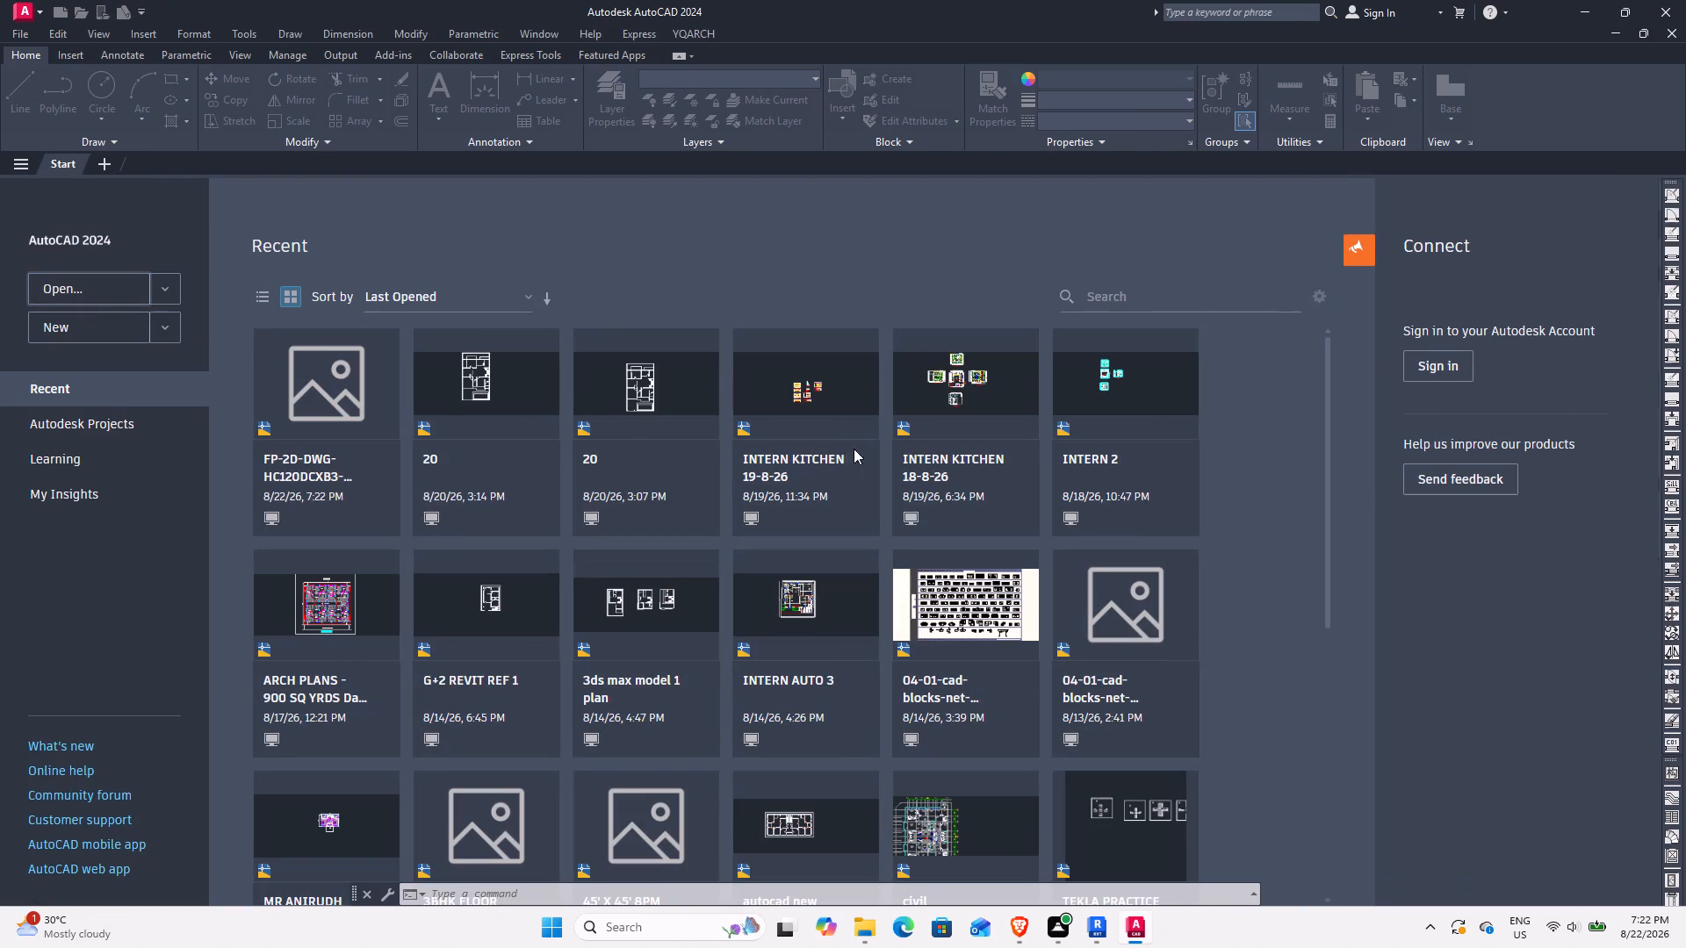
{"action": "scroll", "coordinate": [820, 509], "scroll_direction": "down", "scroll_amount": 2}
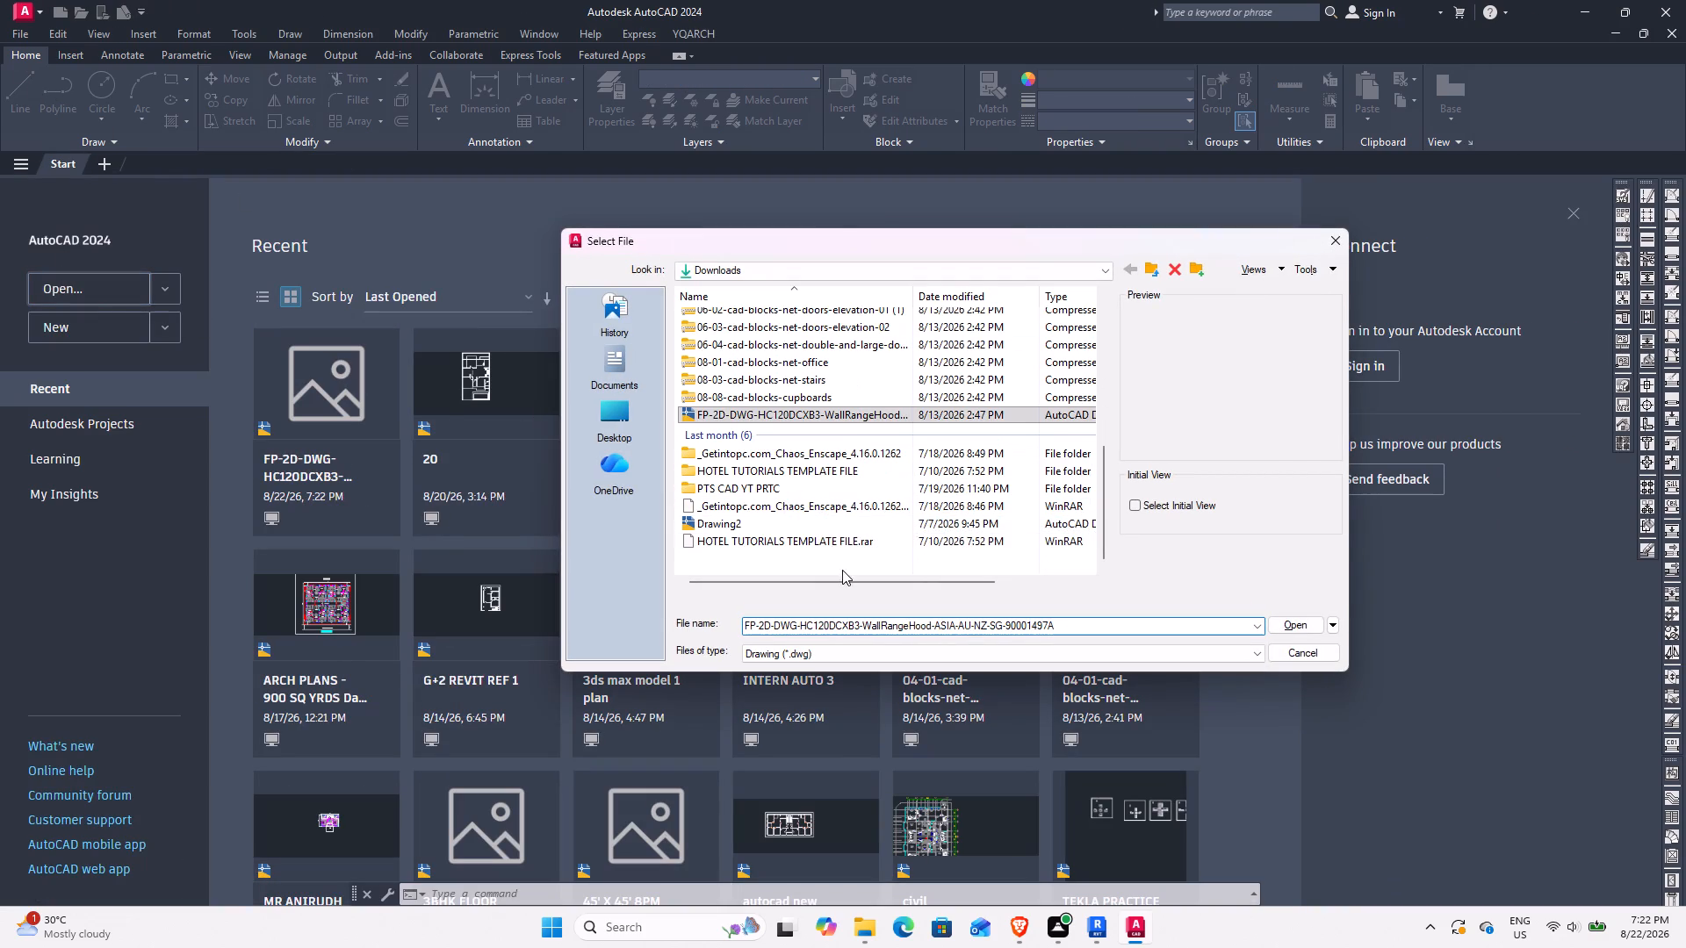
{"action": "scroll", "coordinate": [867, 459], "scroll_direction": "up", "scroll_amount": 5}
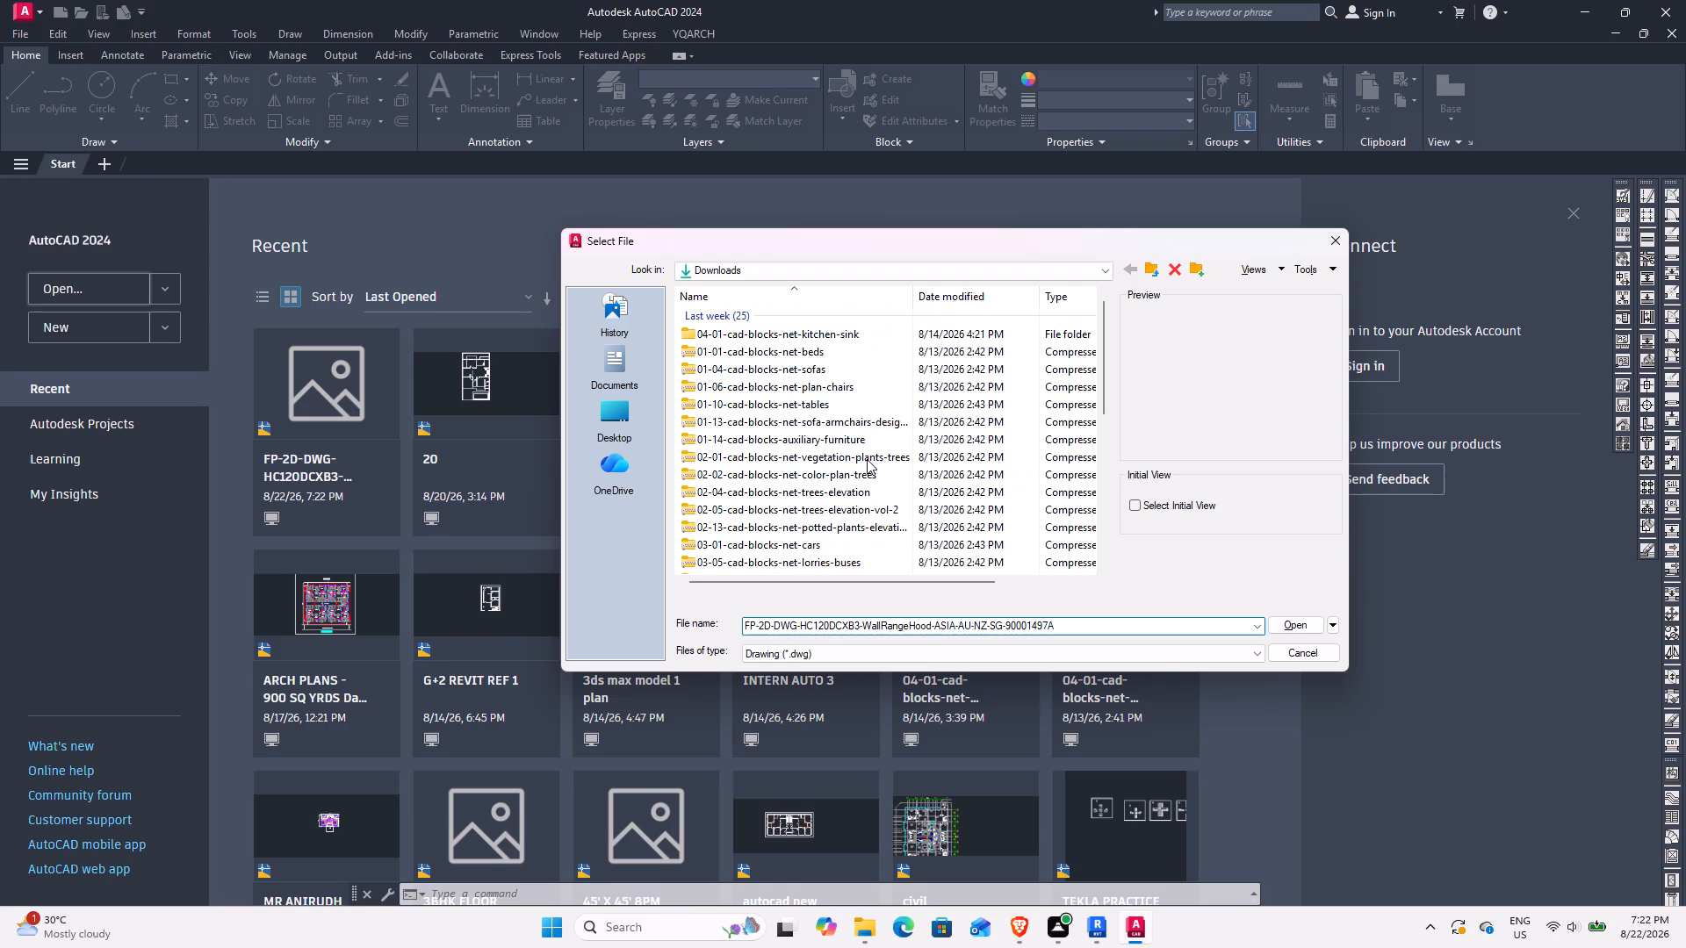
{"action": "scroll", "coordinate": [867, 459], "scroll_direction": "down", "scroll_amount": 3}
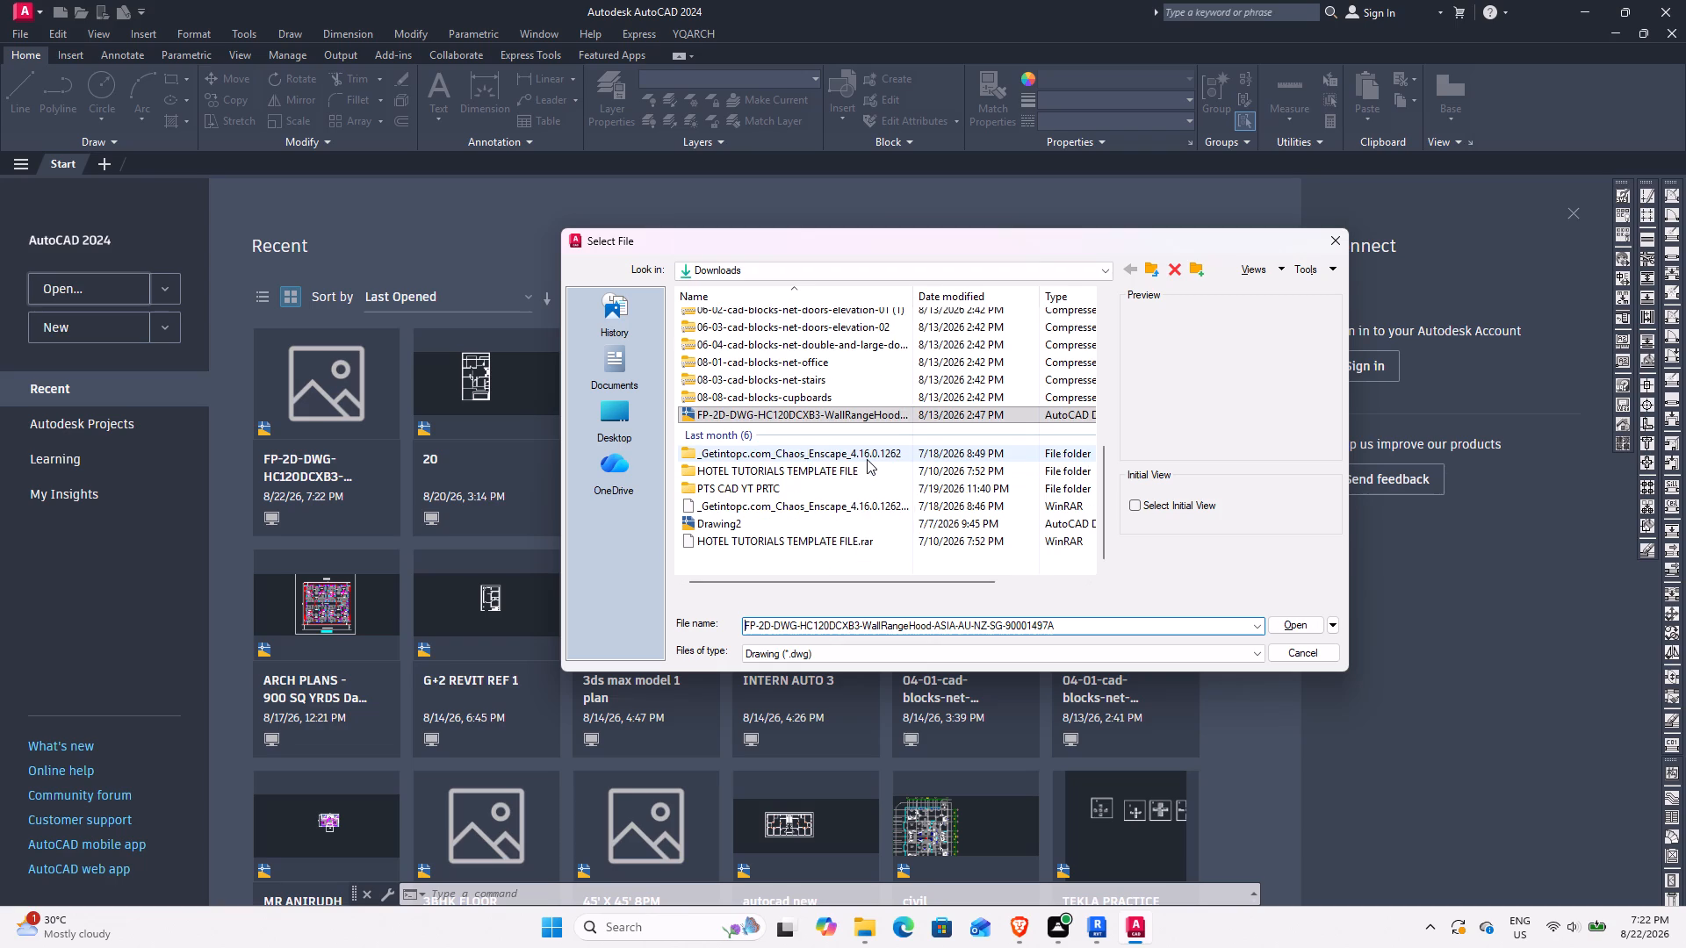
{"action": "scroll", "coordinate": [867, 459], "scroll_direction": "down", "scroll_amount": 1}
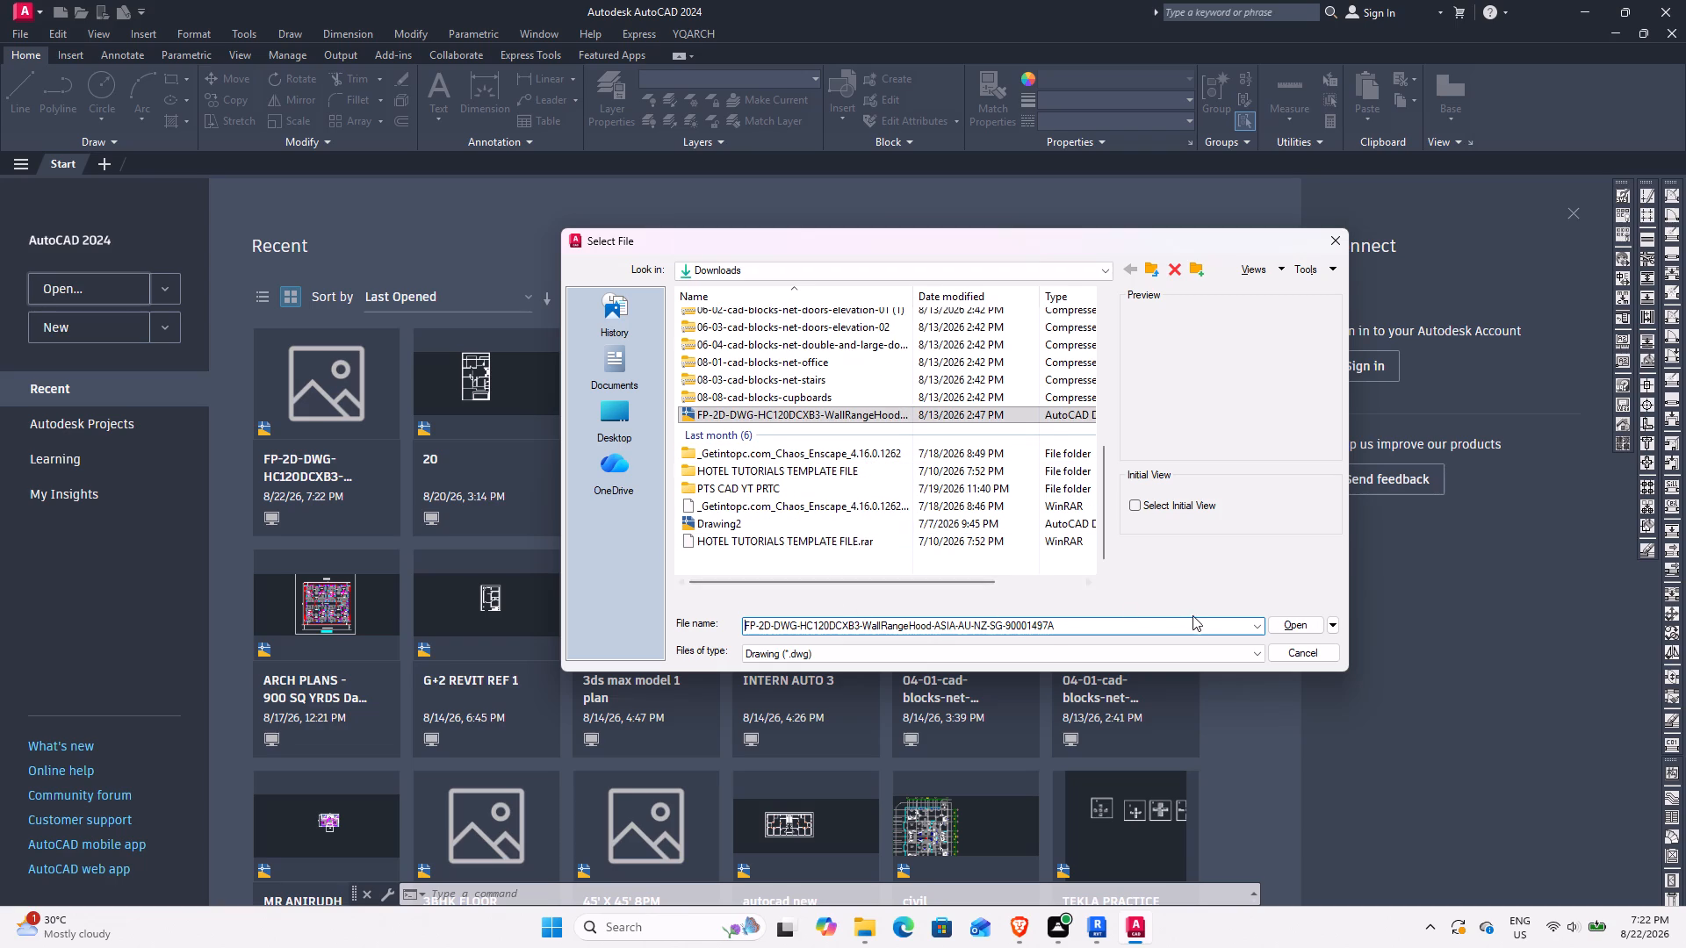
{"action": "left_click", "coordinate": [1243, 649]}
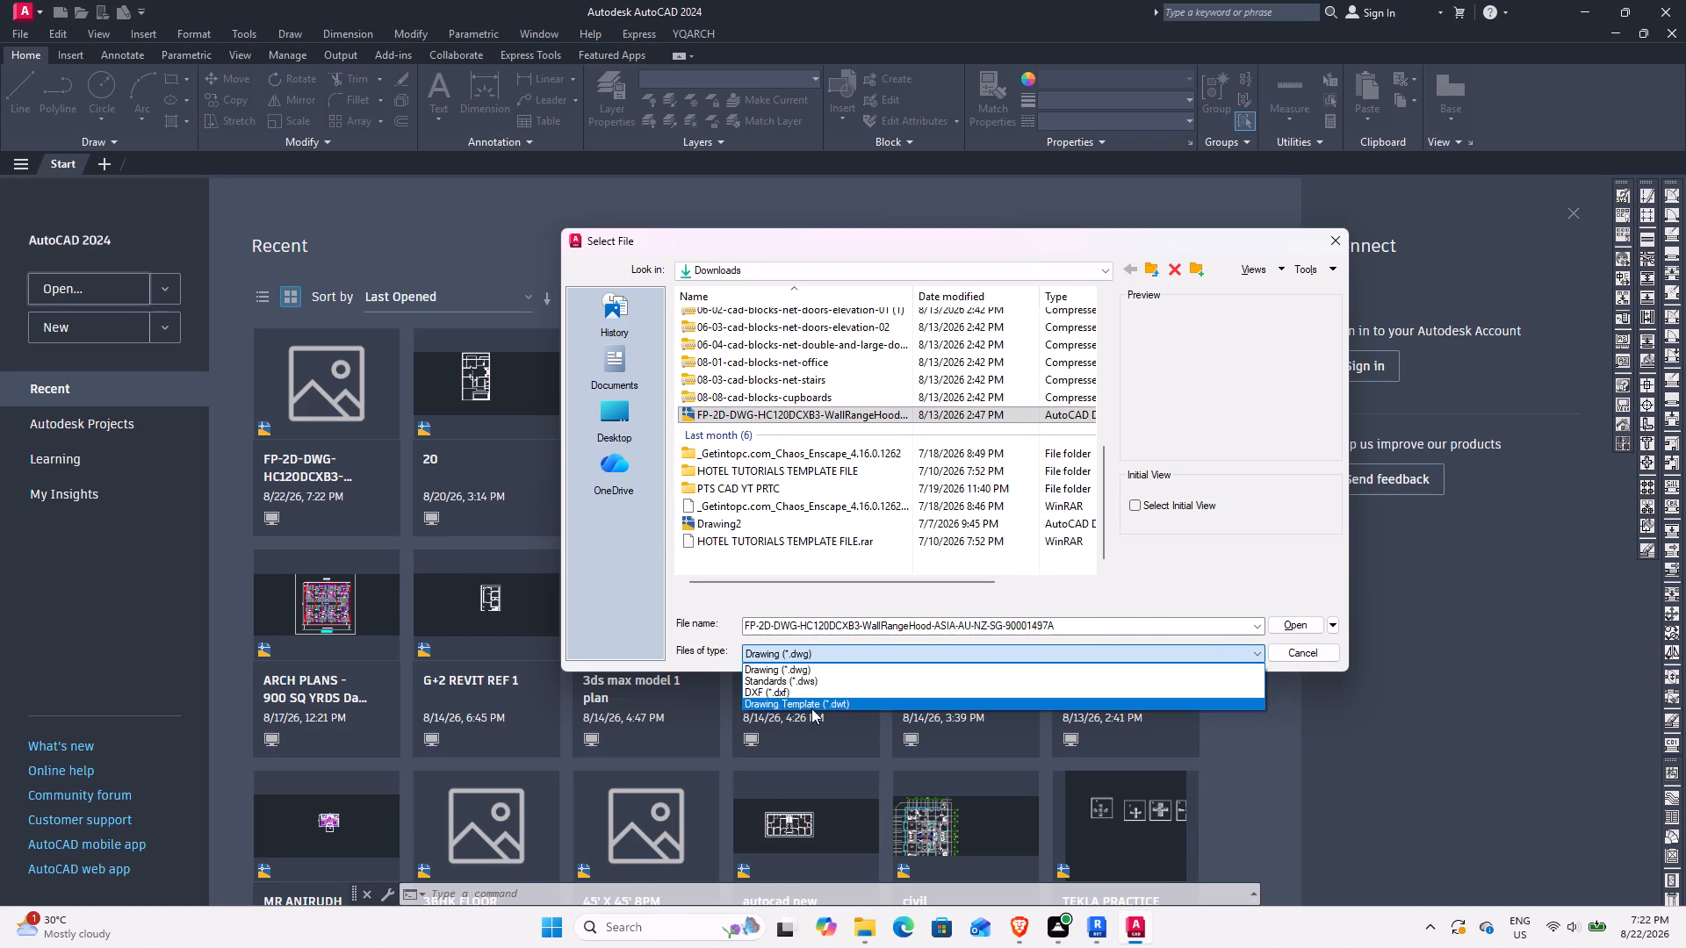
{"action": "left_click", "coordinate": [810, 696]}
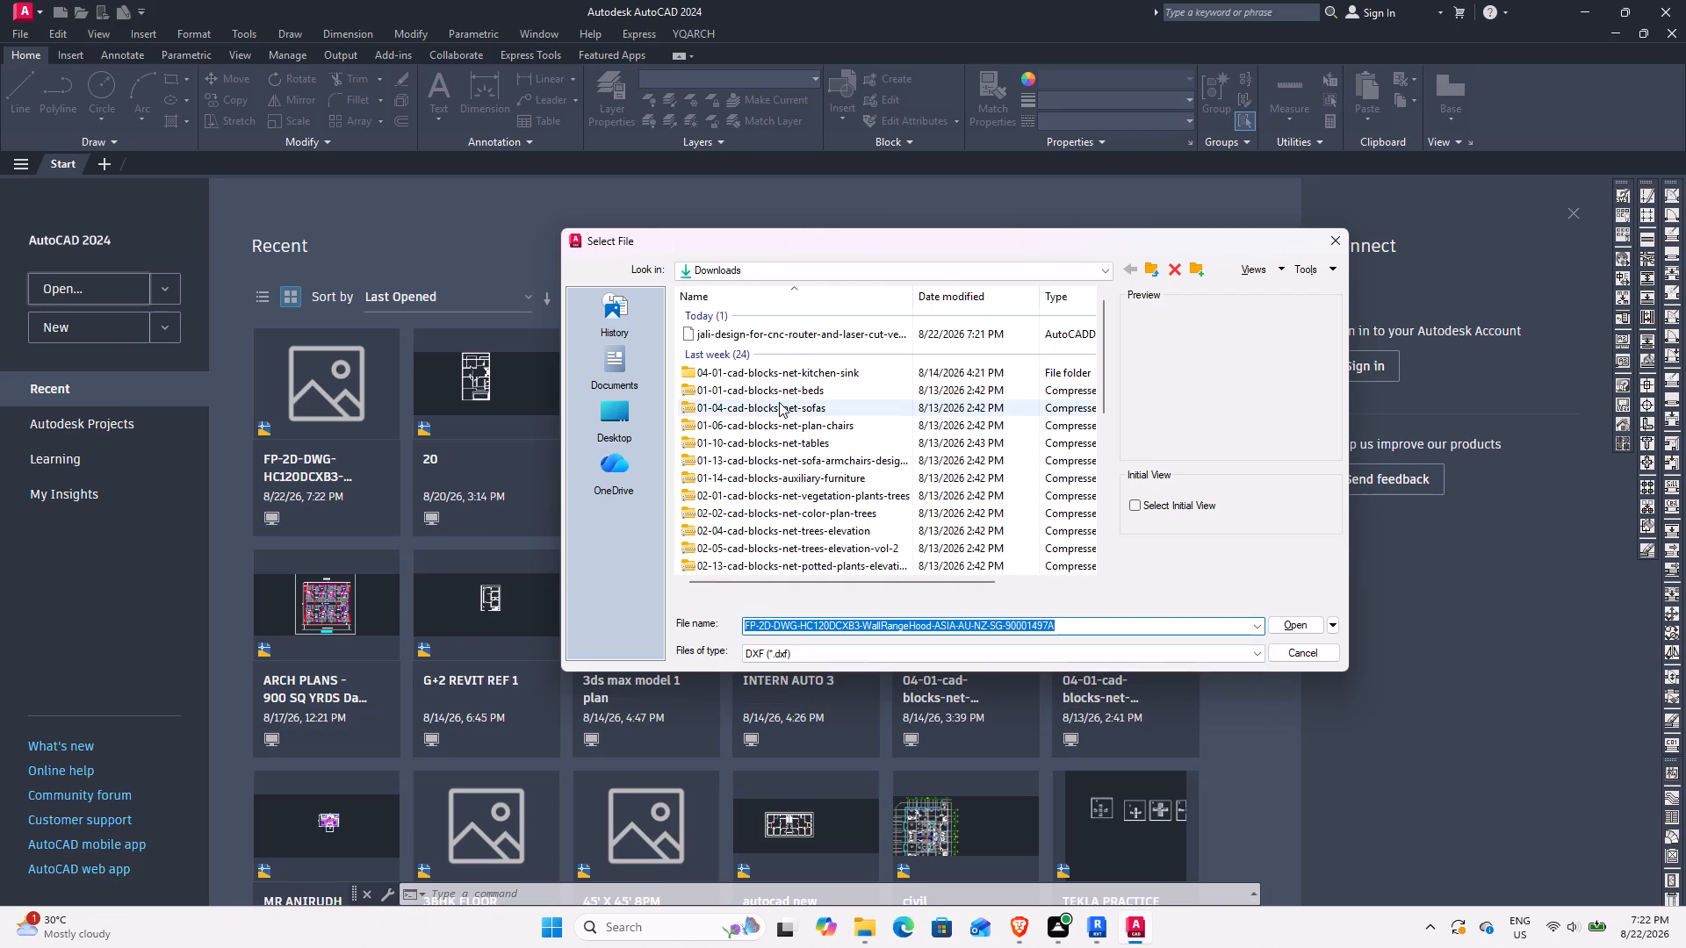
{"action": "scroll", "coordinate": [779, 402], "scroll_direction": "down", "scroll_amount": 1}
{"action": "scroll", "coordinate": [799, 346], "scroll_direction": "up", "scroll_amount": 2}
{"action": "left_click", "coordinate": [821, 330]}
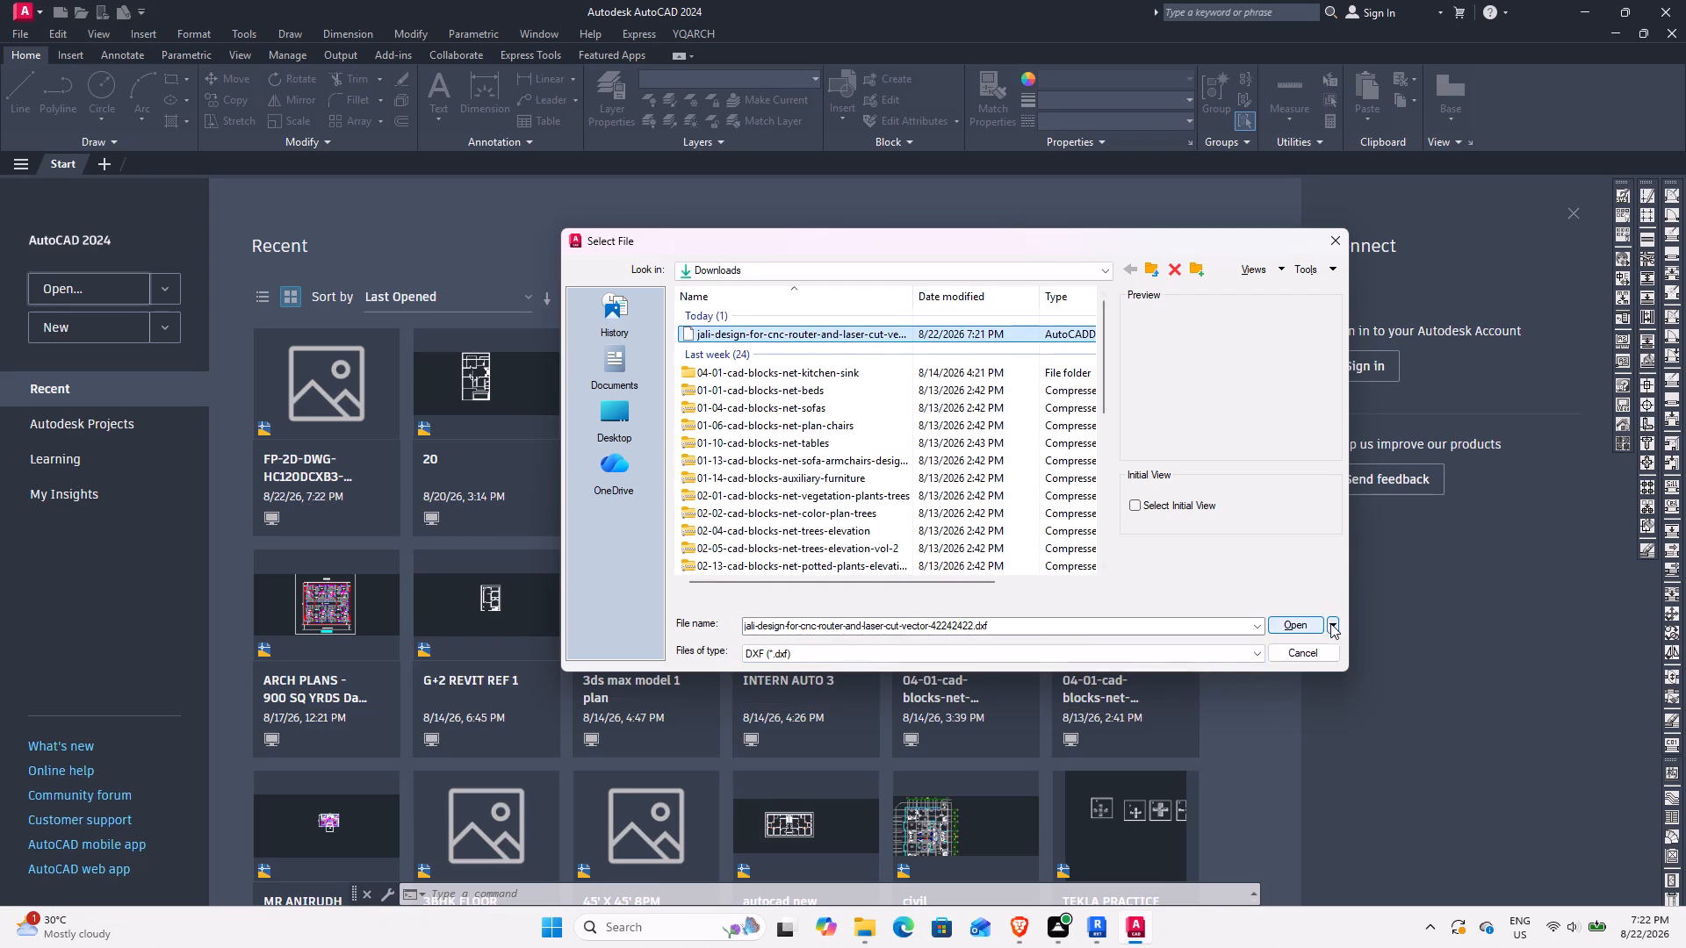
{"action": "left_click", "coordinate": [1305, 625]}
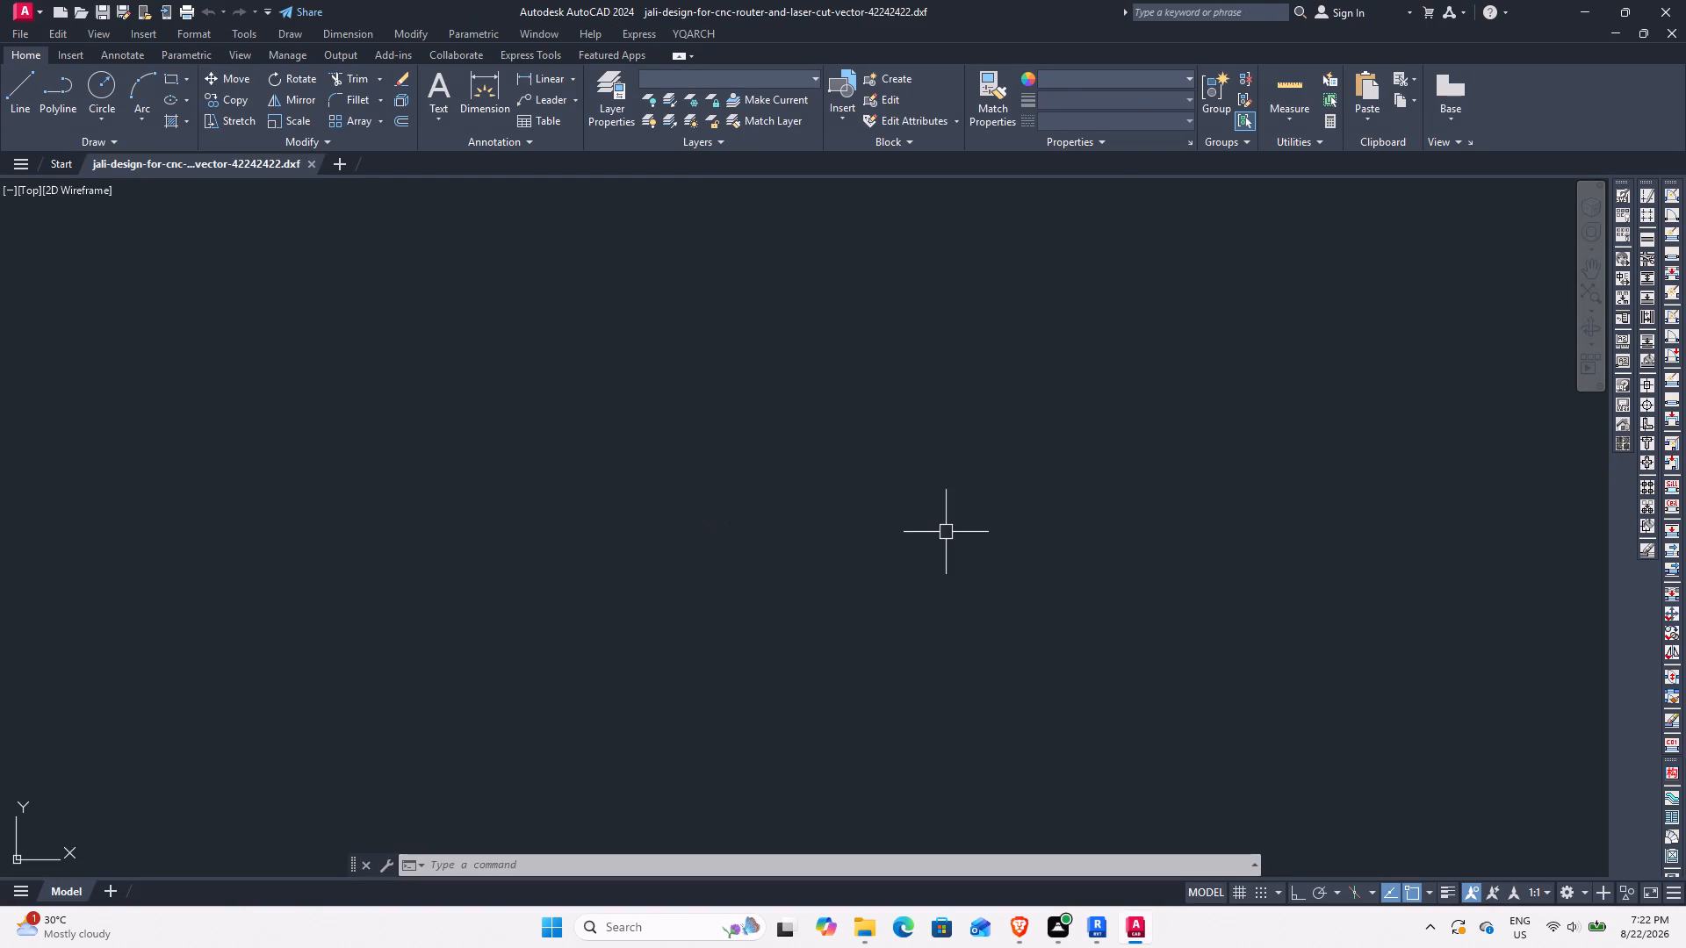
Examine the jali panel's outer frame and its repeating petal pattern.
{"action": "scroll", "coordinate": [786, 515], "scroll_direction": "down", "scroll_amount": 11}
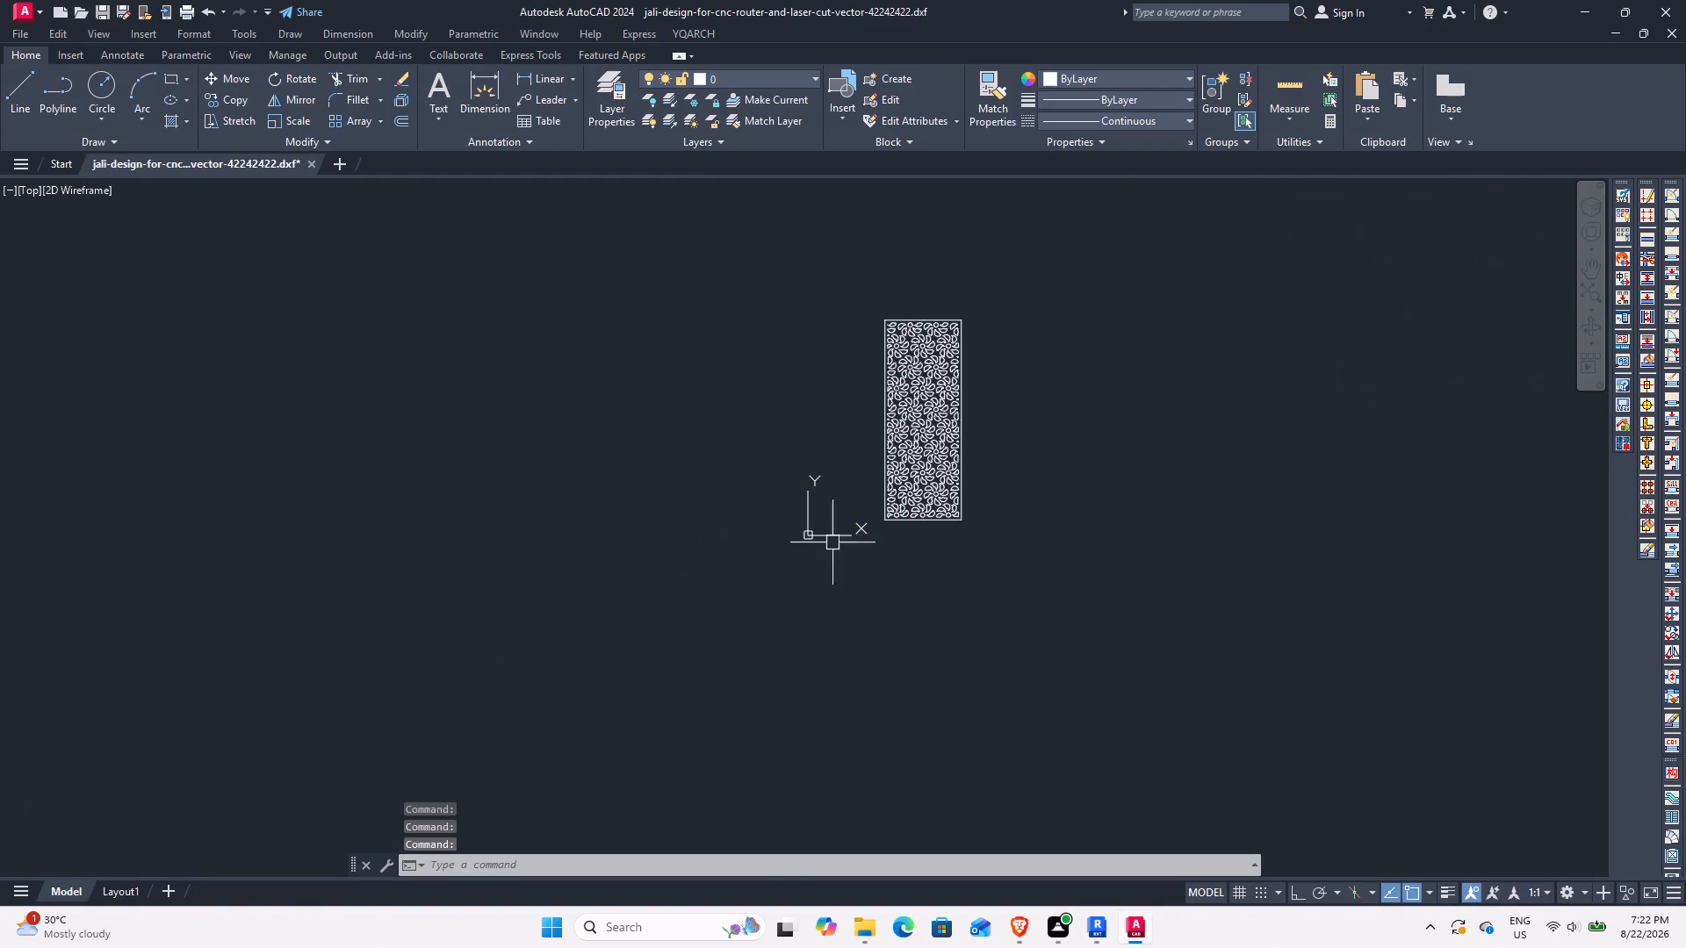
{"action": "scroll", "coordinate": [960, 434], "scroll_direction": "up", "scroll_amount": 6}
{"action": "scroll", "coordinate": [947, 434], "scroll_direction": "down", "scroll_amount": 2}
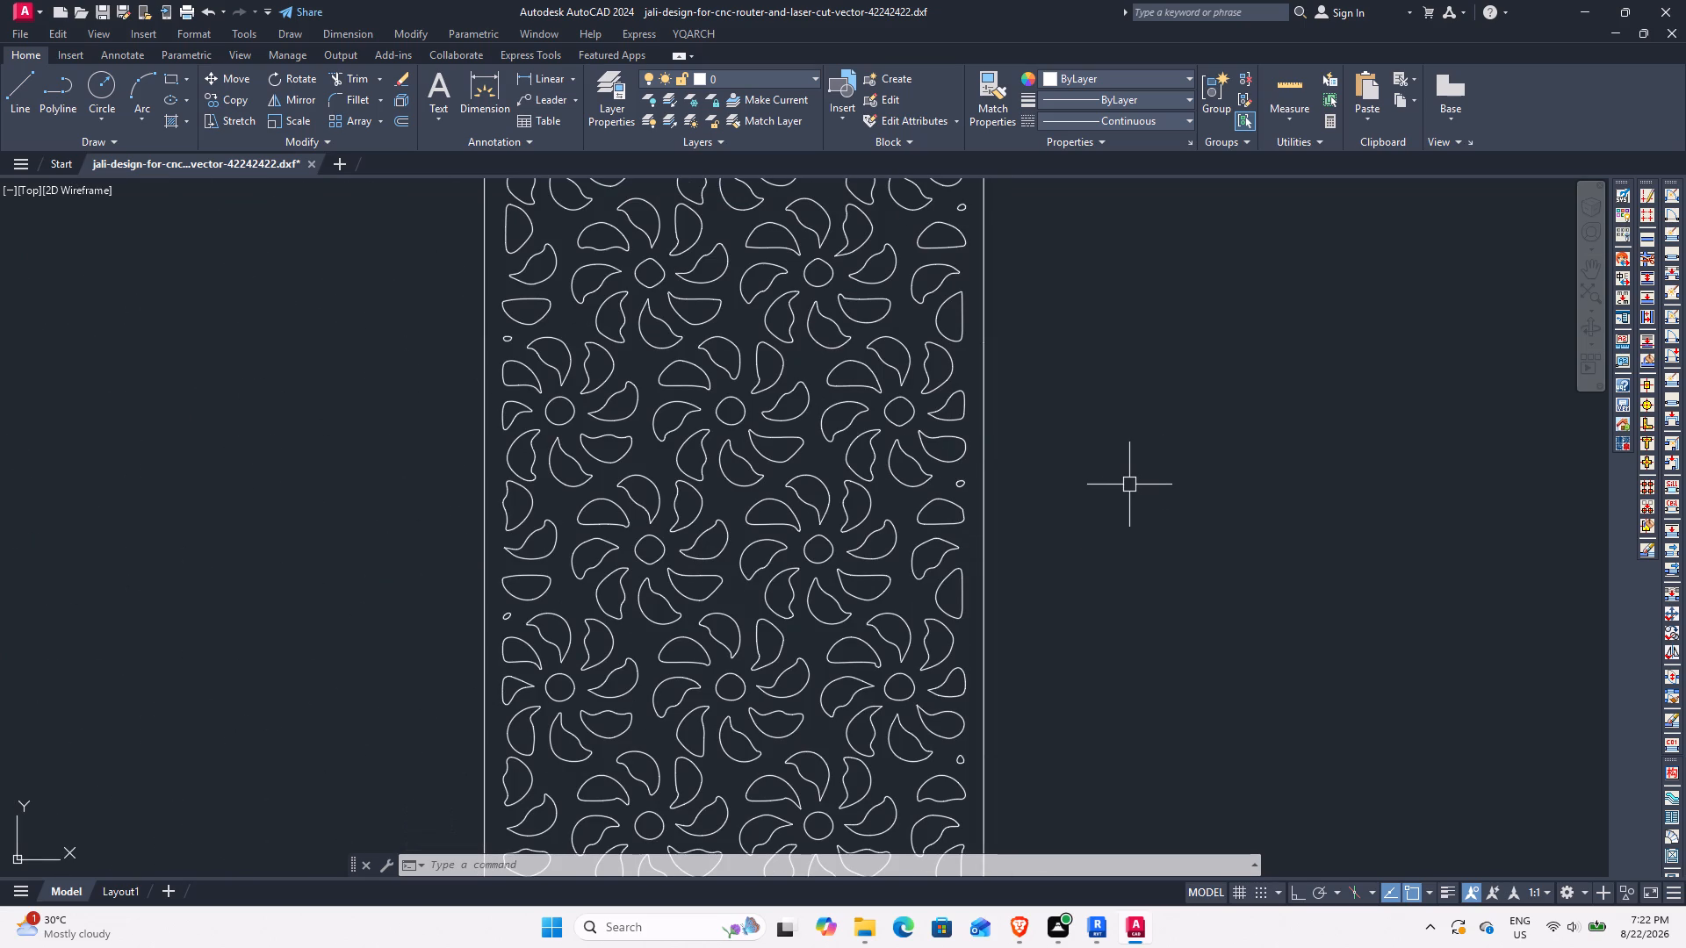
{"action": "scroll", "coordinate": [1024, 391], "scroll_direction": "down", "scroll_amount": 3}
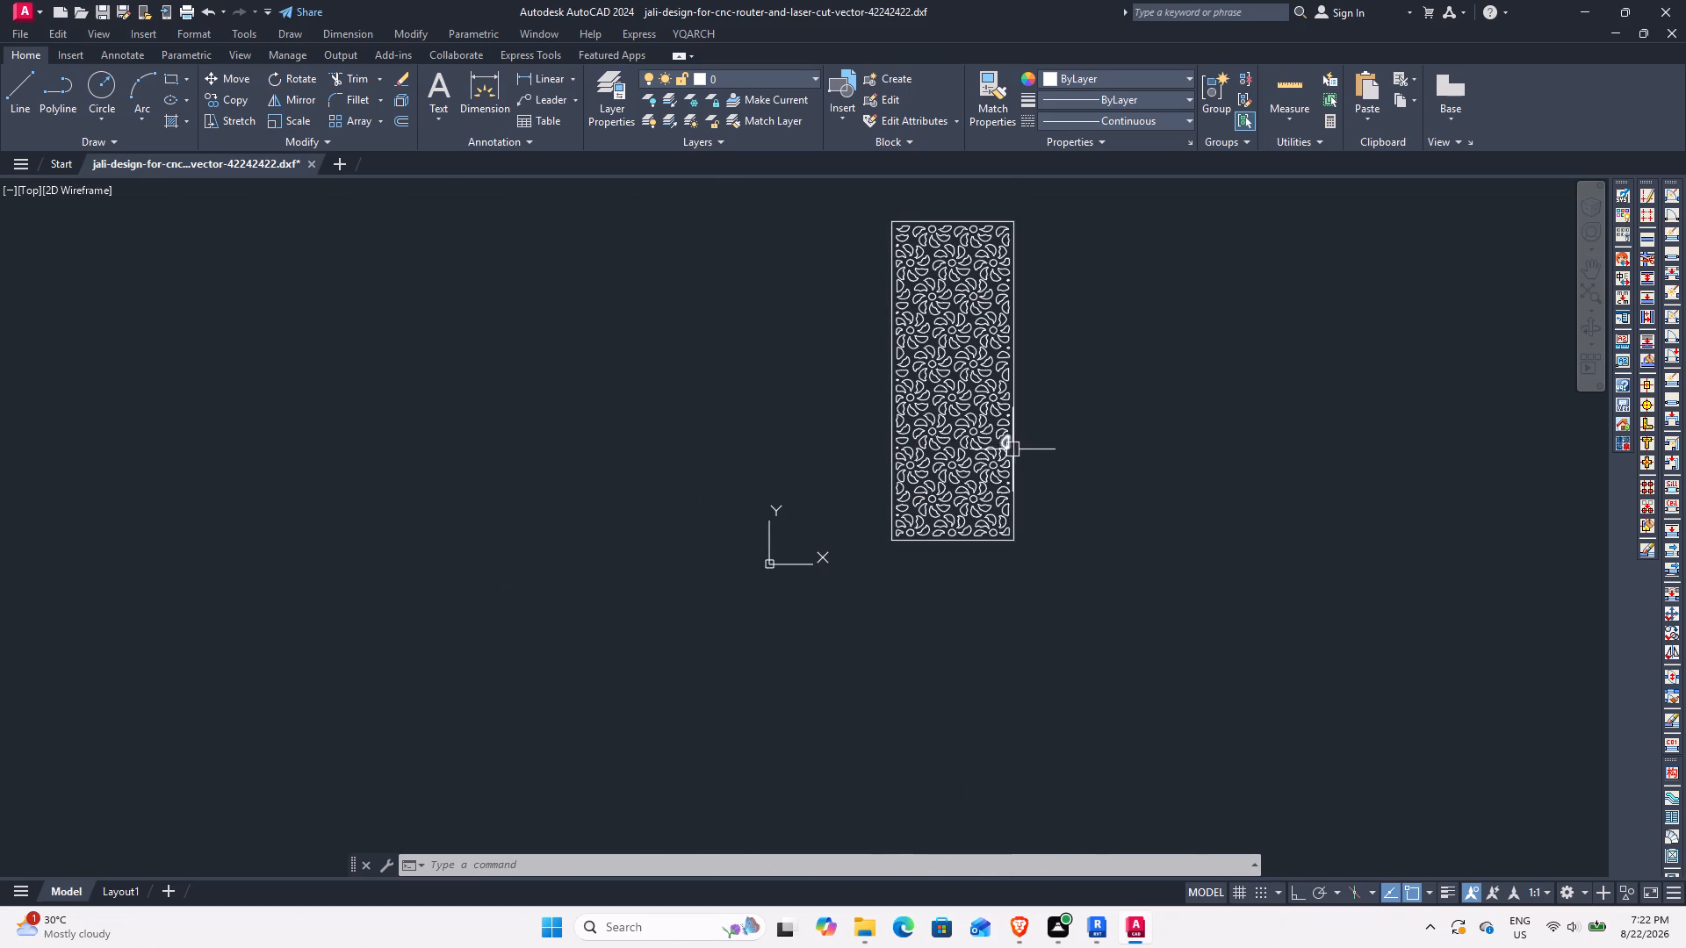
{"action": "scroll", "coordinate": [962, 399], "scroll_direction": "up", "scroll_amount": 4}
{"action": "scroll", "coordinate": [852, 457], "scroll_direction": "down", "scroll_amount": 2}
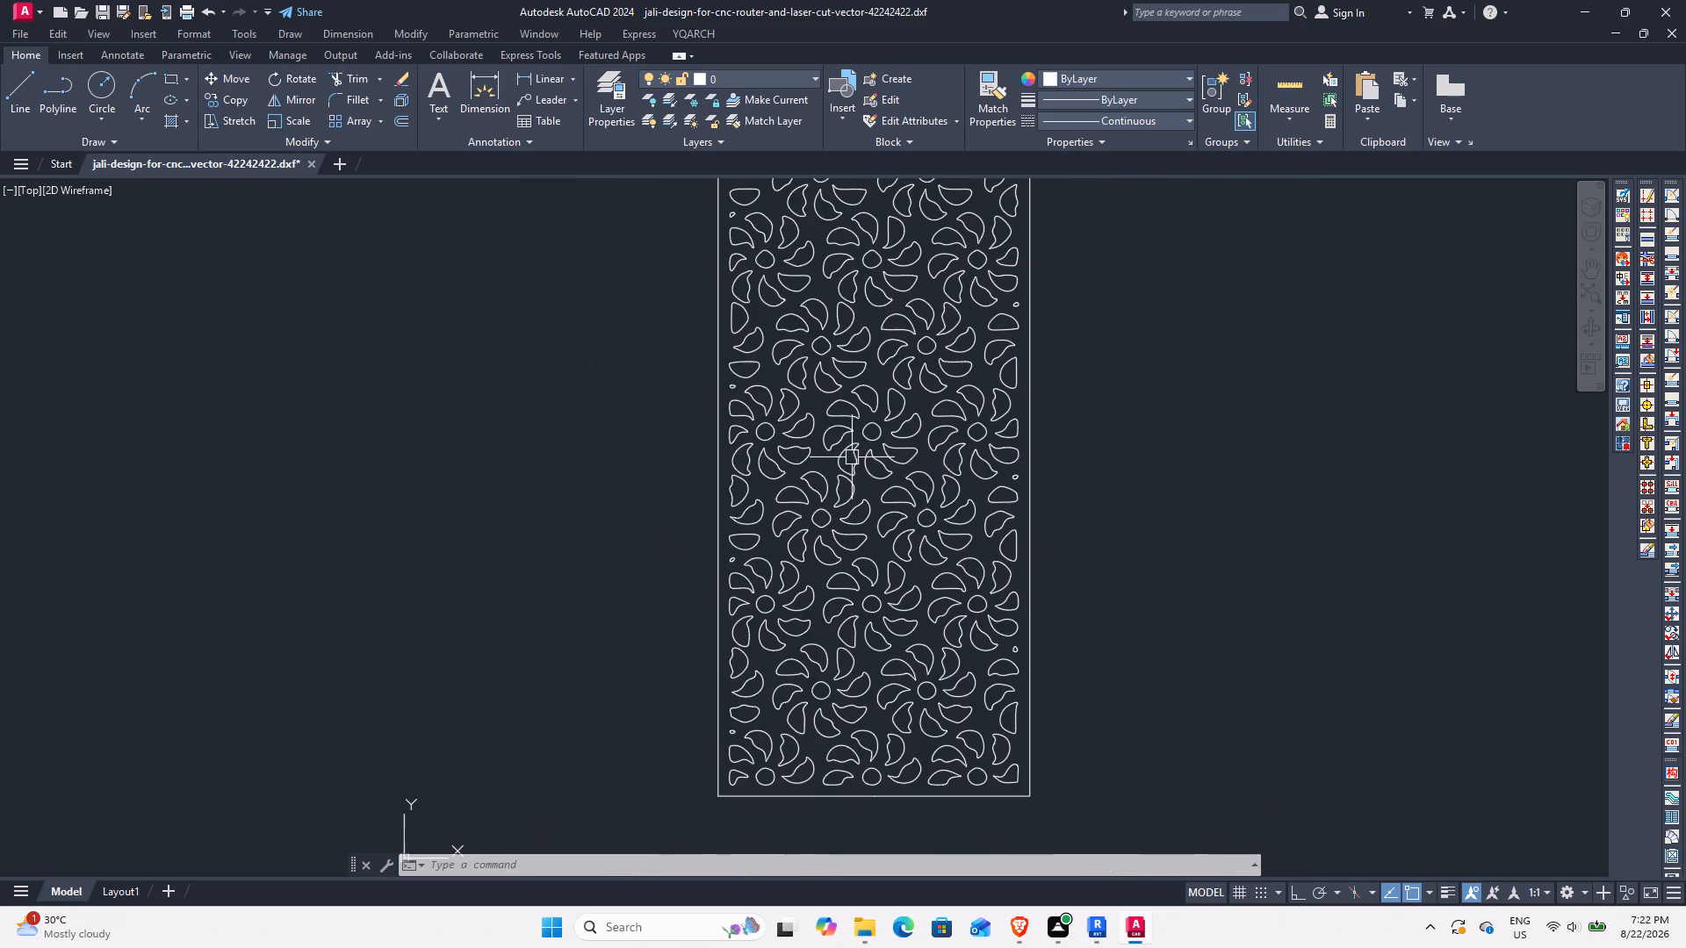
{"action": "middle_click_drag", "start_coordinate": [741, 418], "coordinate": [724, 520]}
{"action": "scroll", "coordinate": [703, 489], "scroll_direction": "down", "scroll_amount": 2}
{"action": "middle_click_drag", "start_coordinate": [681, 419], "coordinate": [681, 422]}
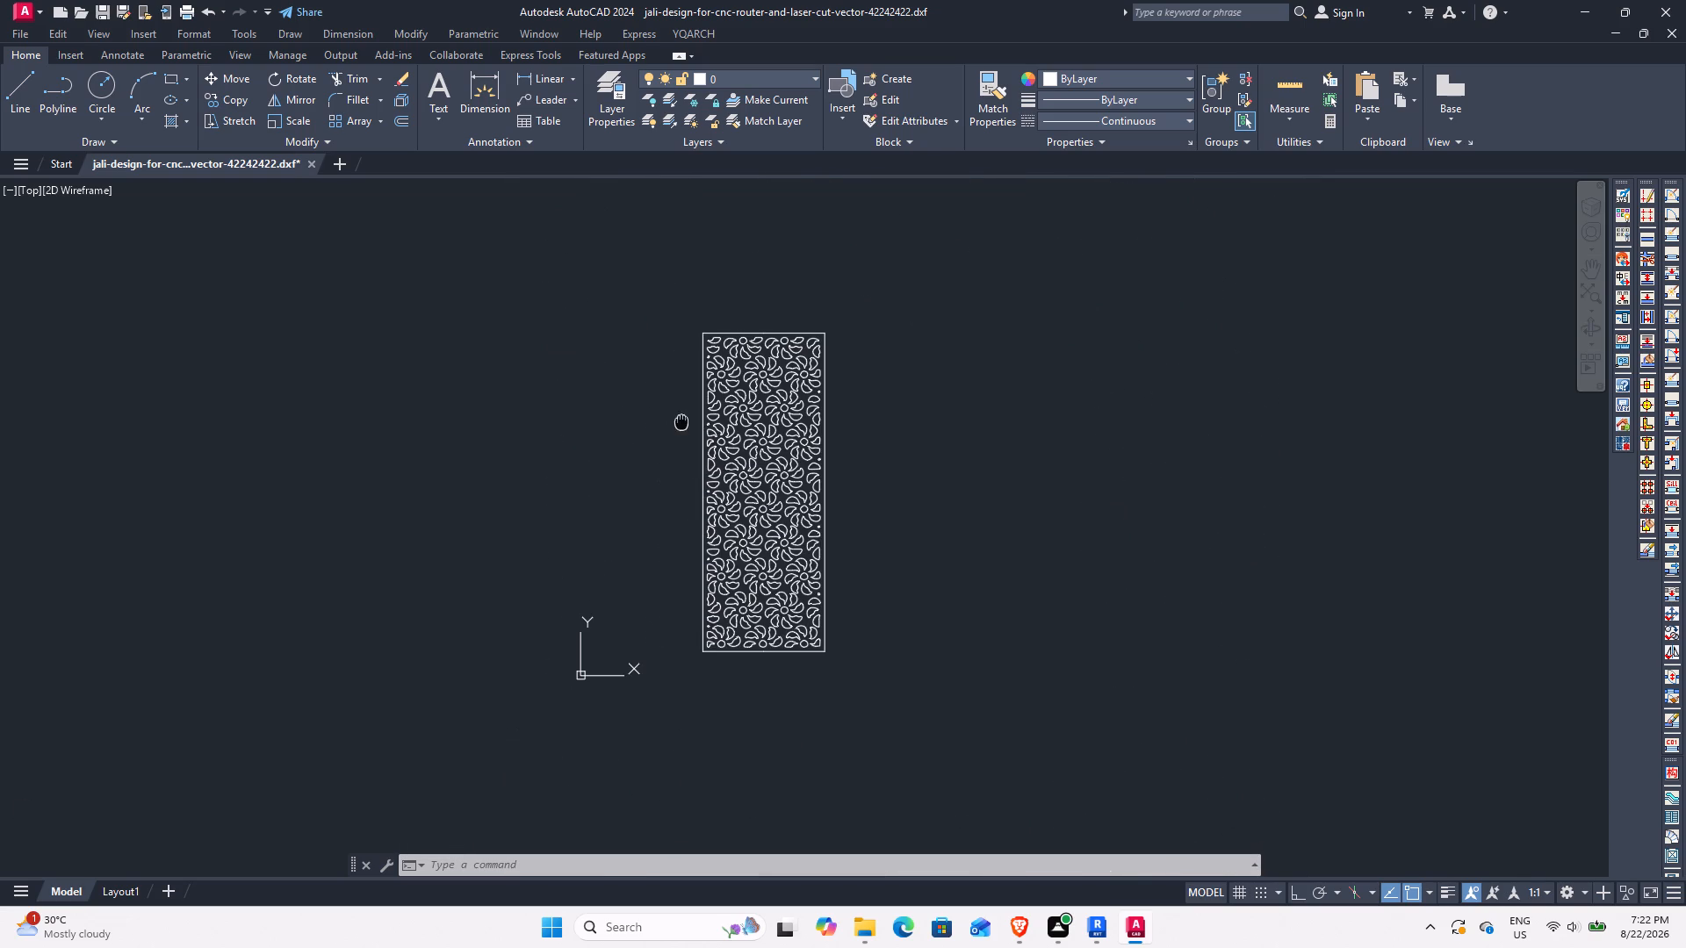
{"action": "middle_click_drag", "start_coordinate": [681, 422], "coordinate": [680, 430]}
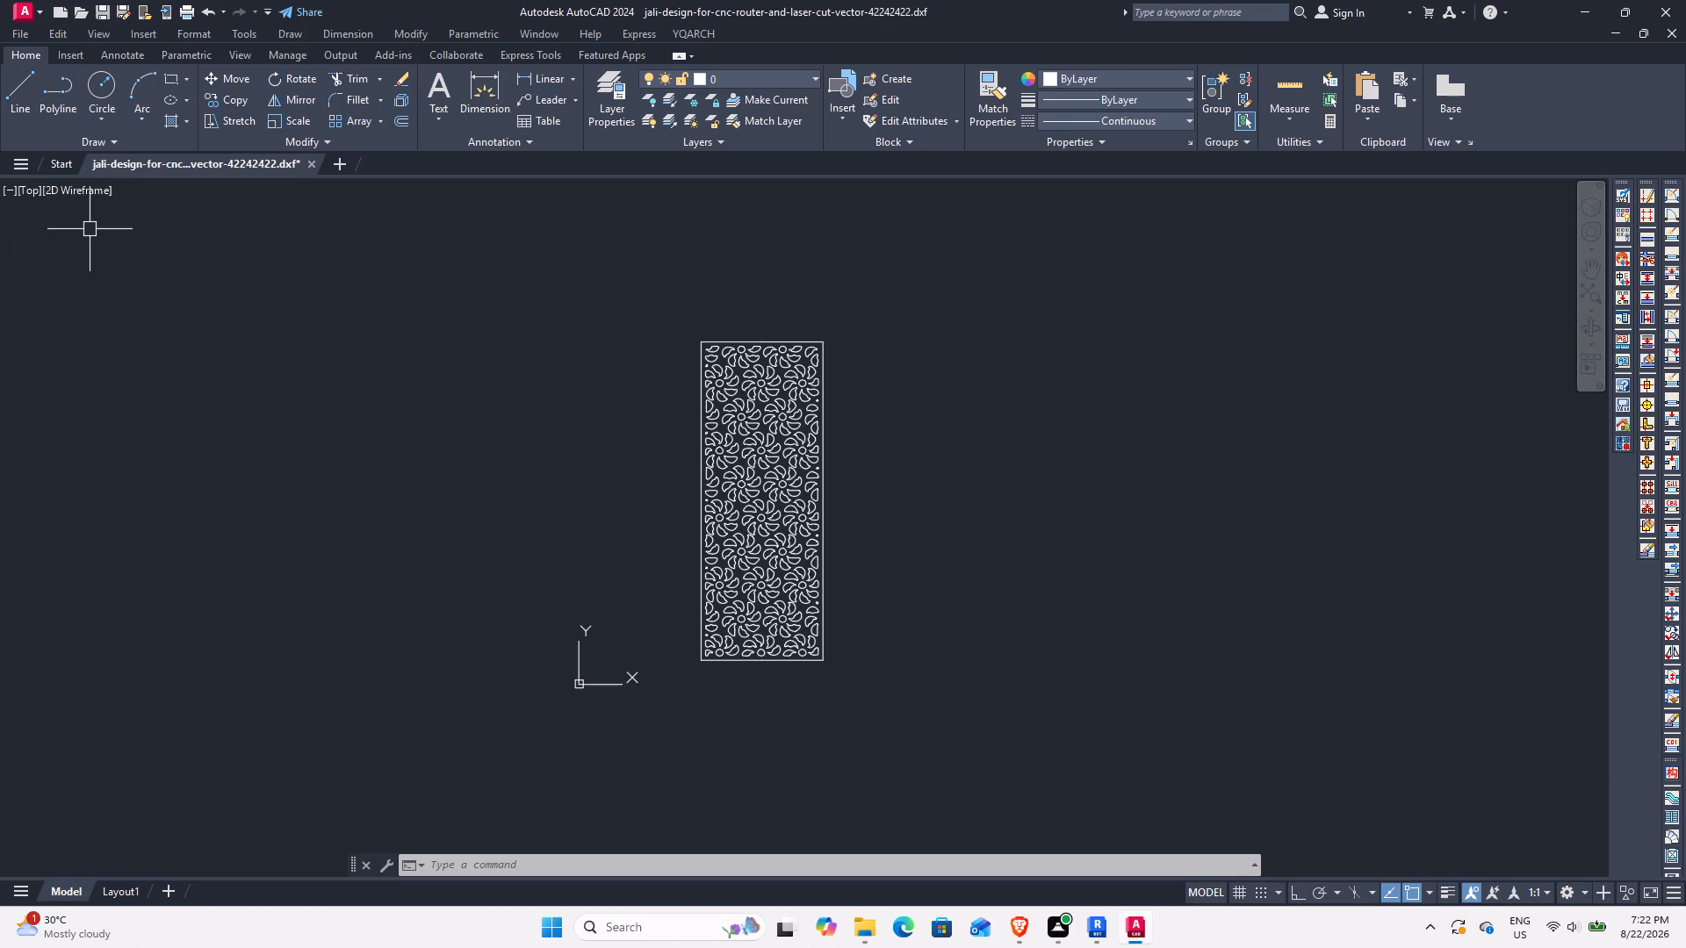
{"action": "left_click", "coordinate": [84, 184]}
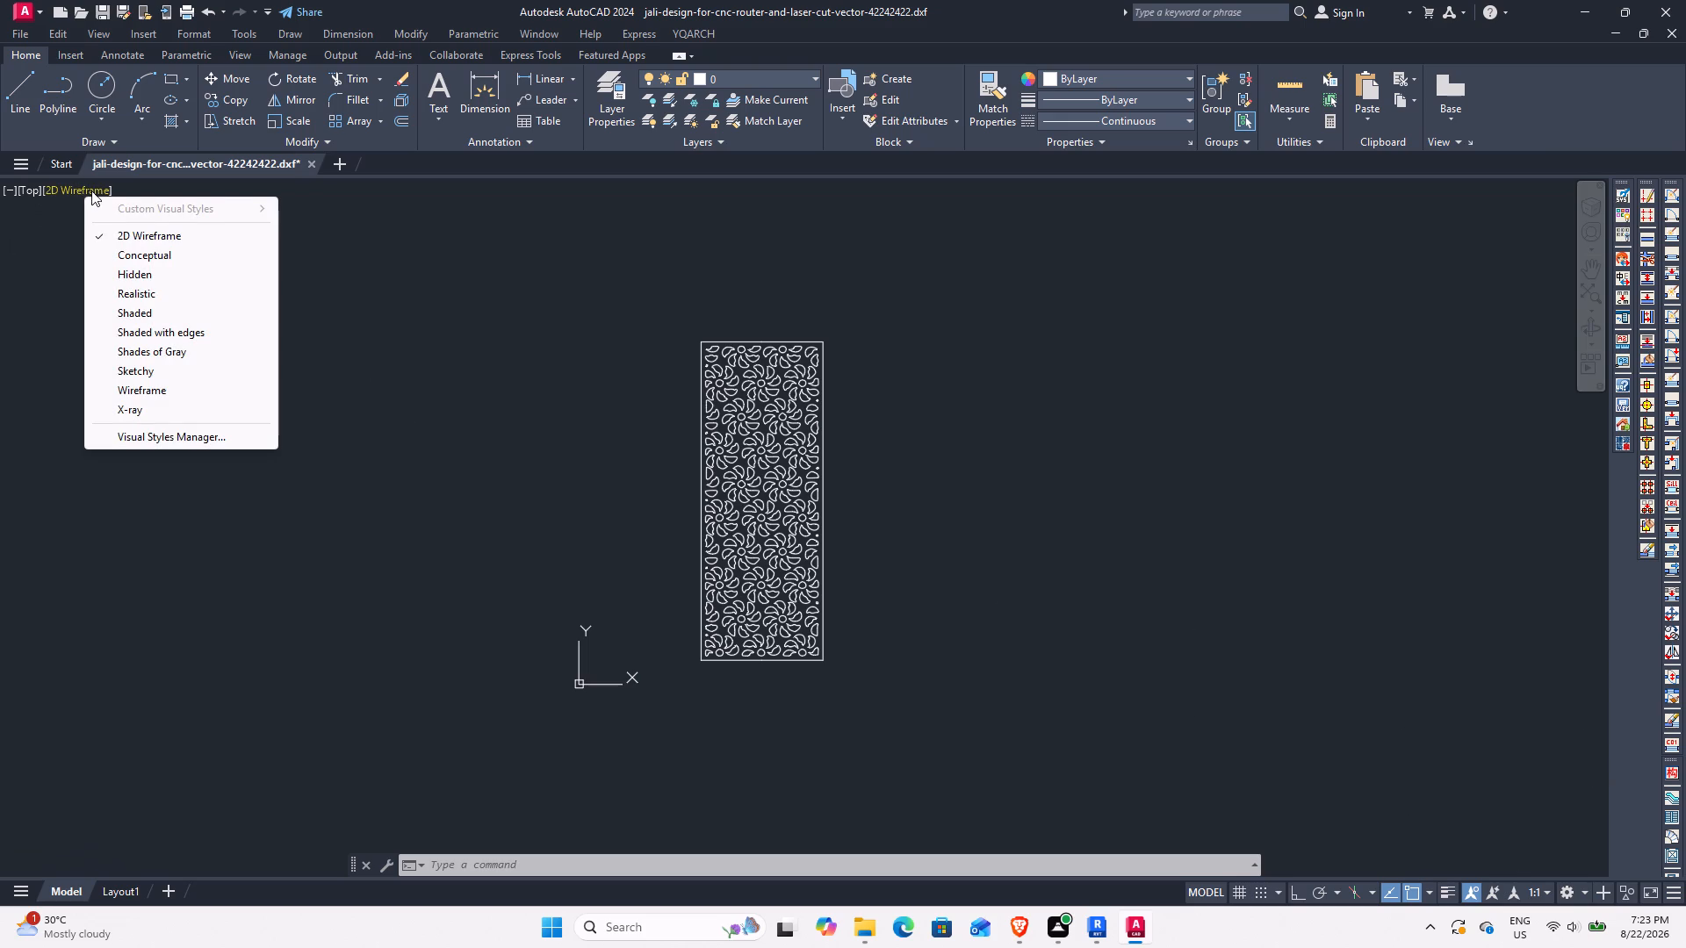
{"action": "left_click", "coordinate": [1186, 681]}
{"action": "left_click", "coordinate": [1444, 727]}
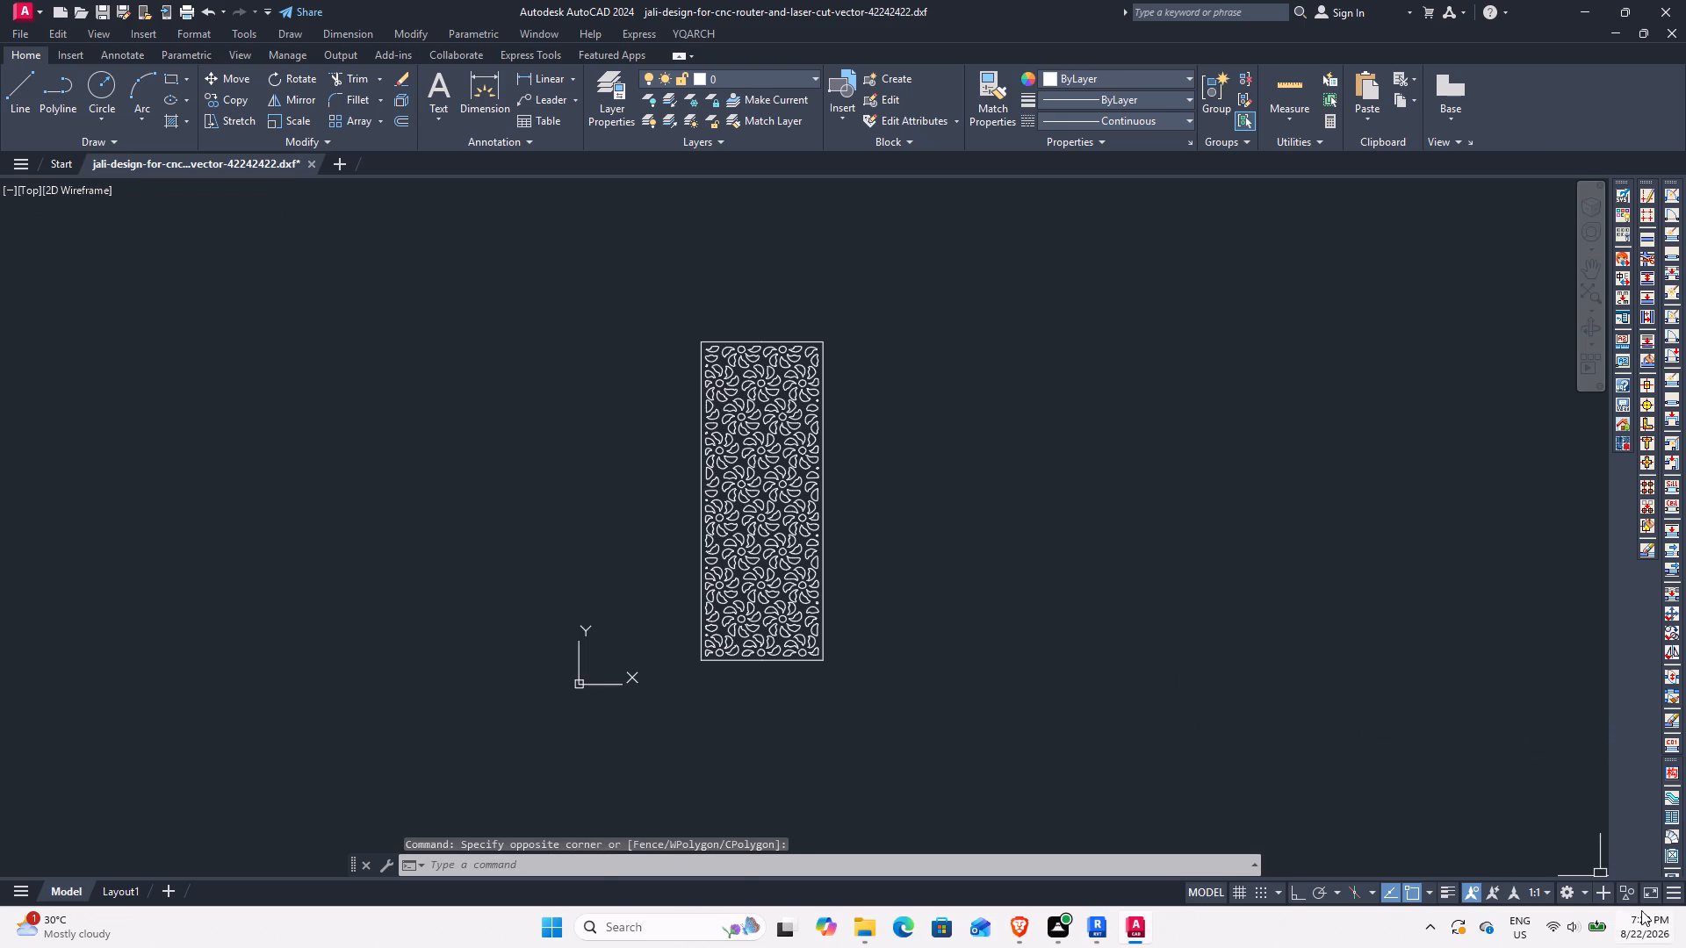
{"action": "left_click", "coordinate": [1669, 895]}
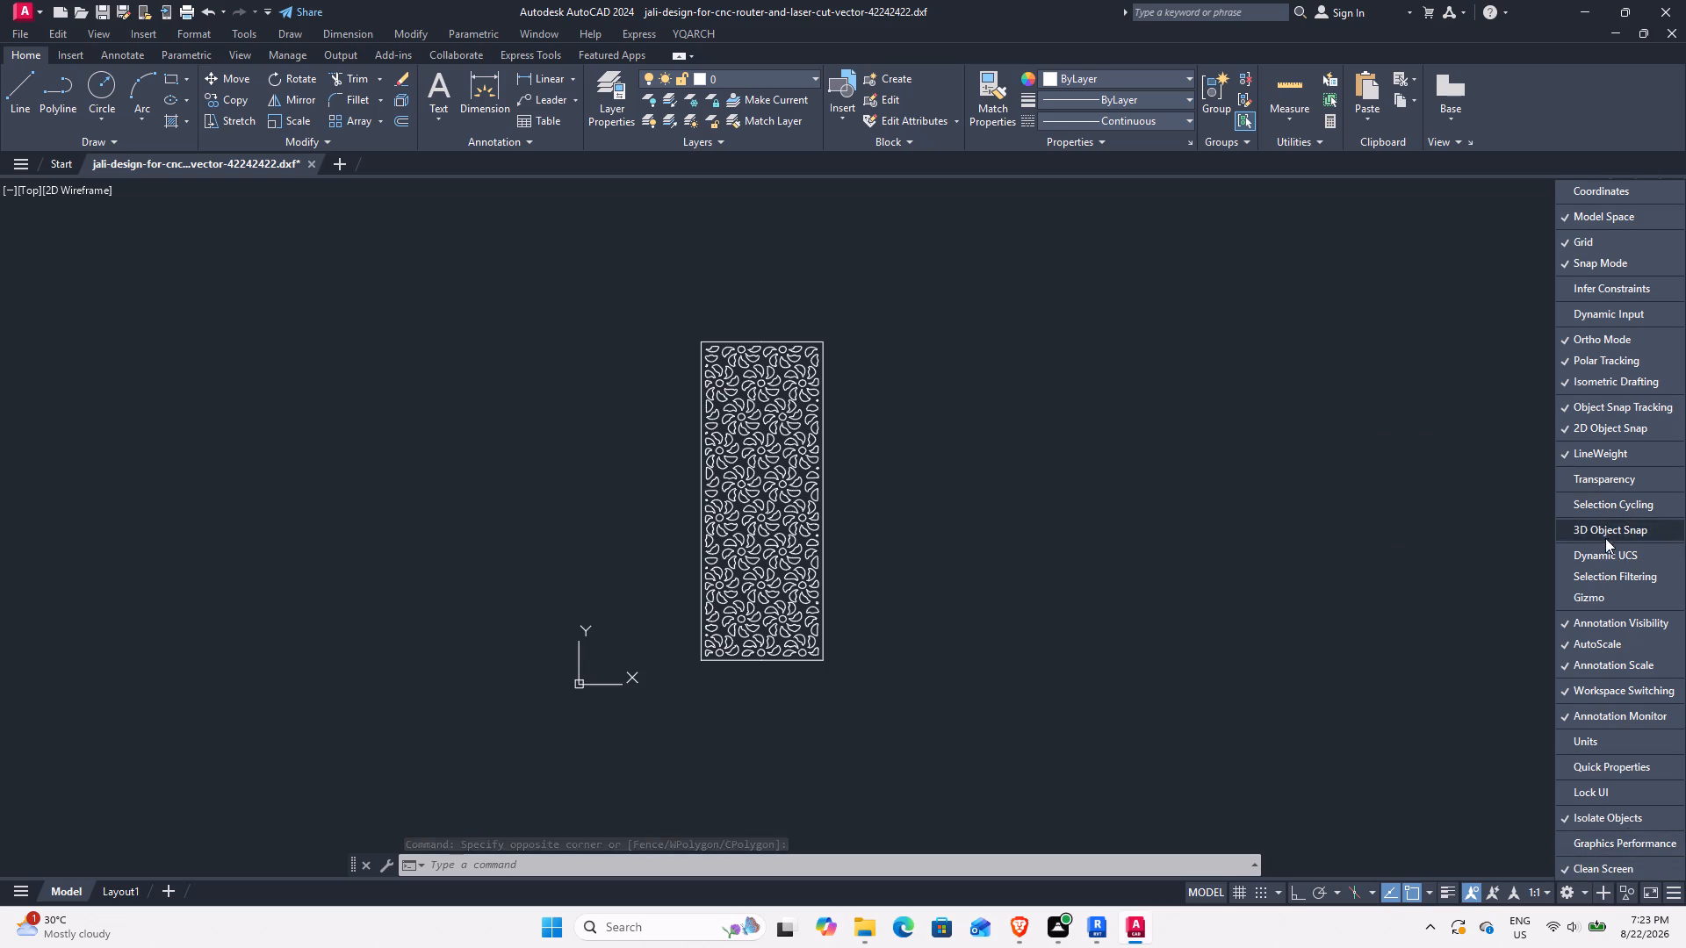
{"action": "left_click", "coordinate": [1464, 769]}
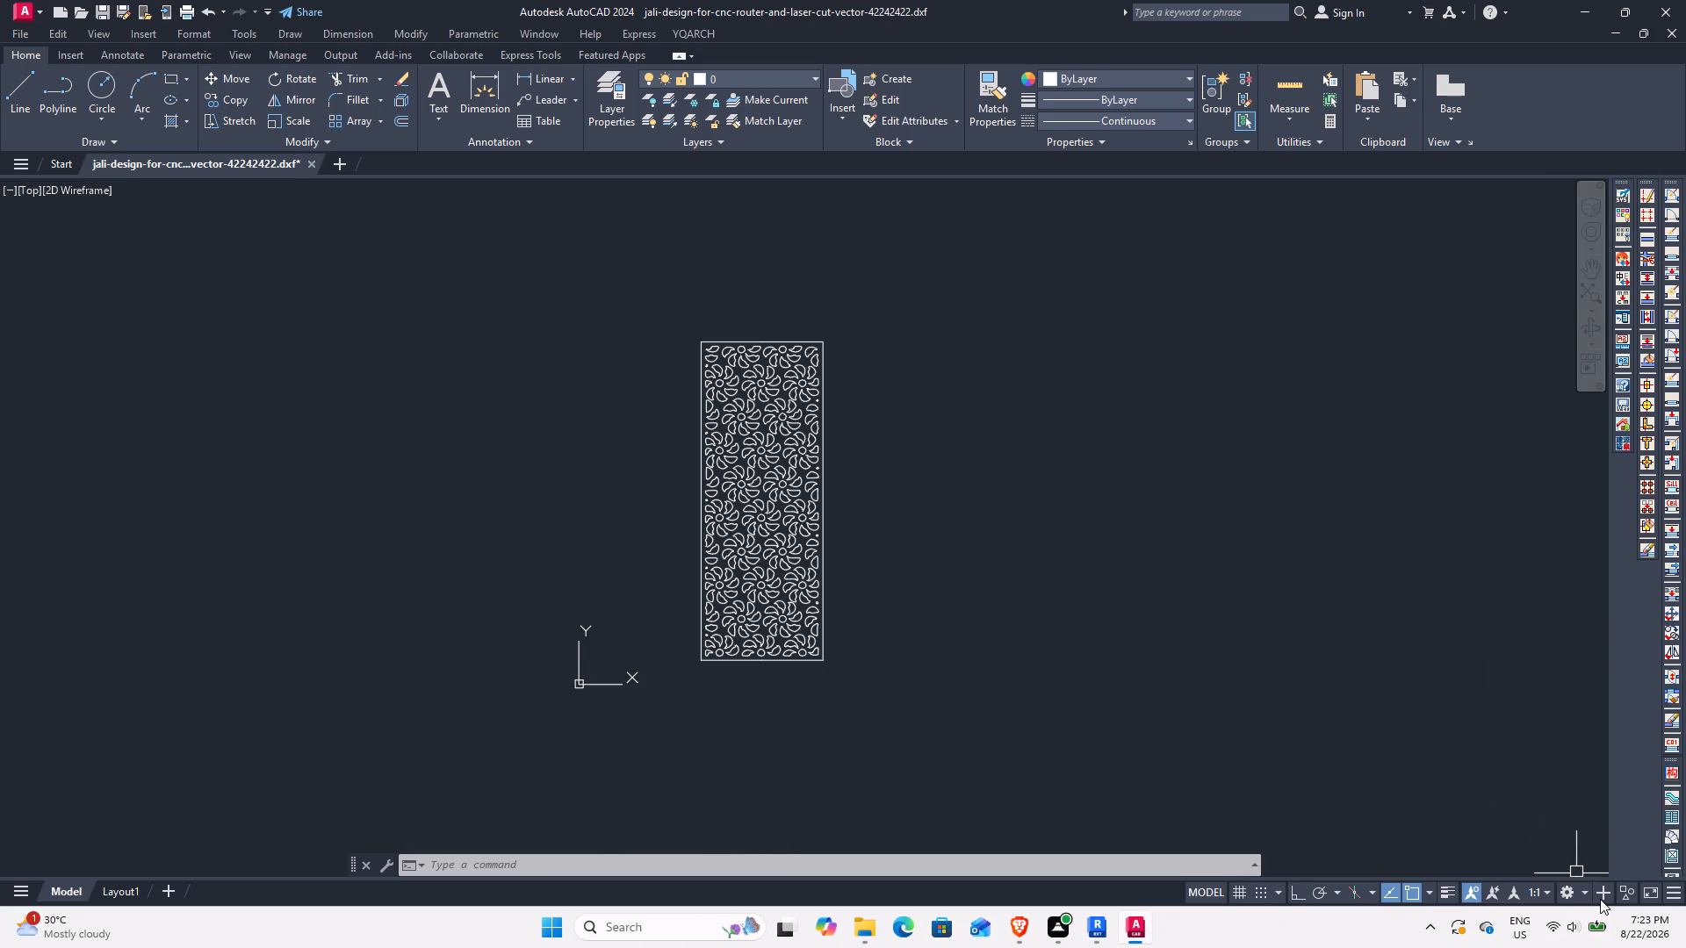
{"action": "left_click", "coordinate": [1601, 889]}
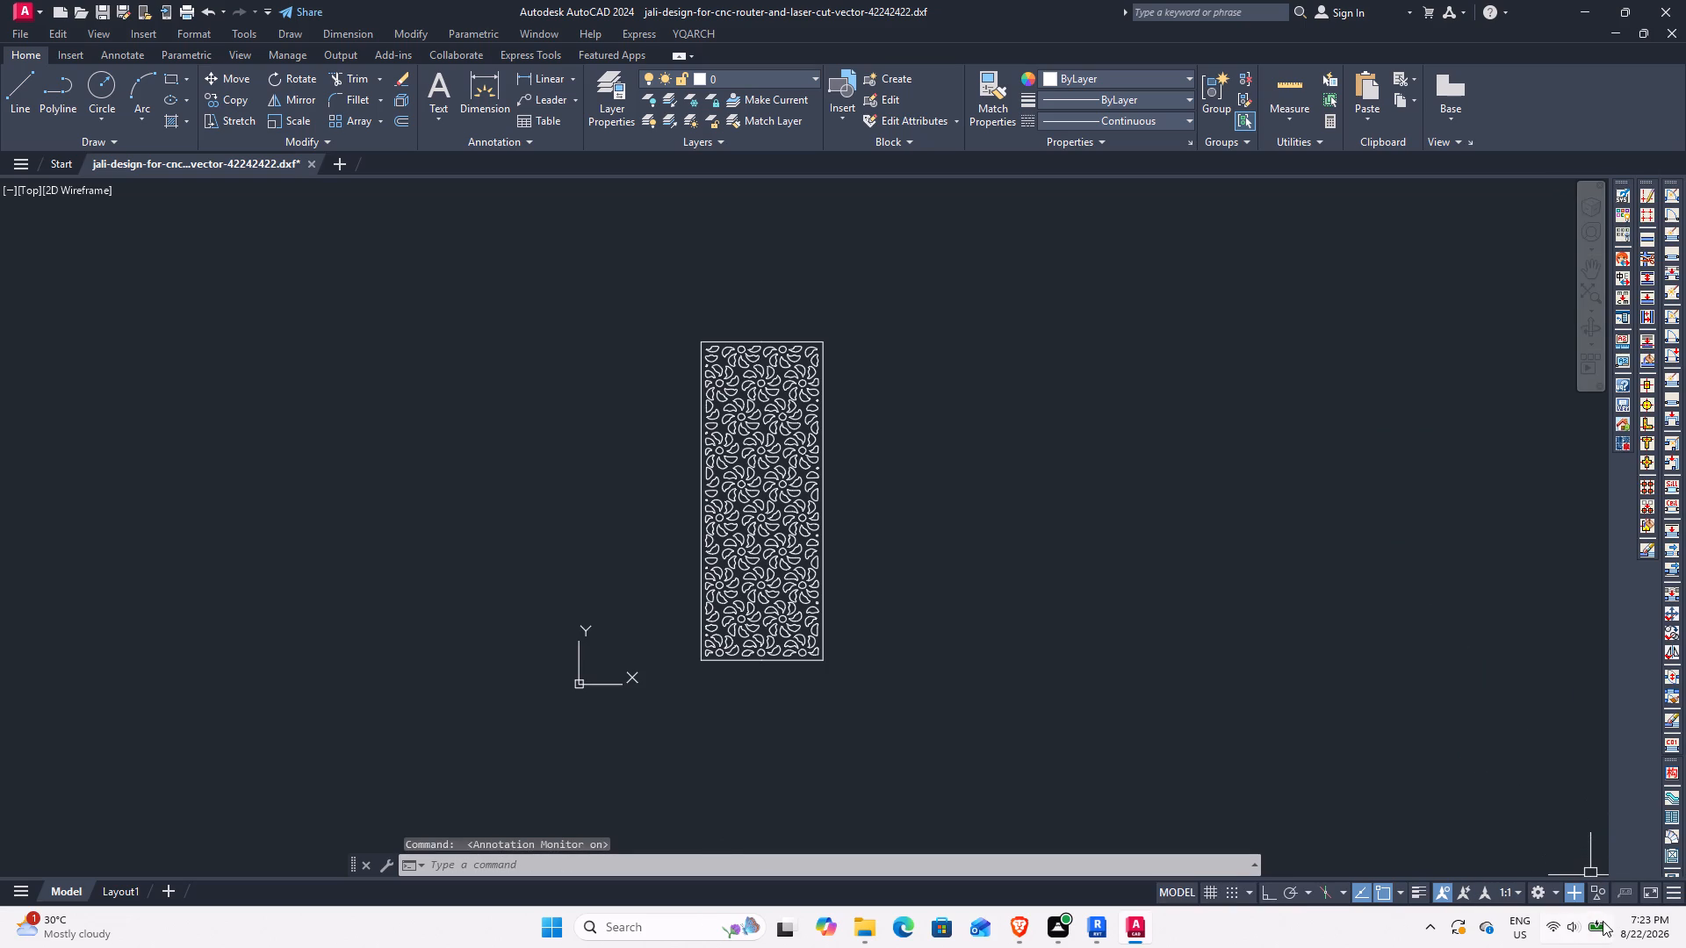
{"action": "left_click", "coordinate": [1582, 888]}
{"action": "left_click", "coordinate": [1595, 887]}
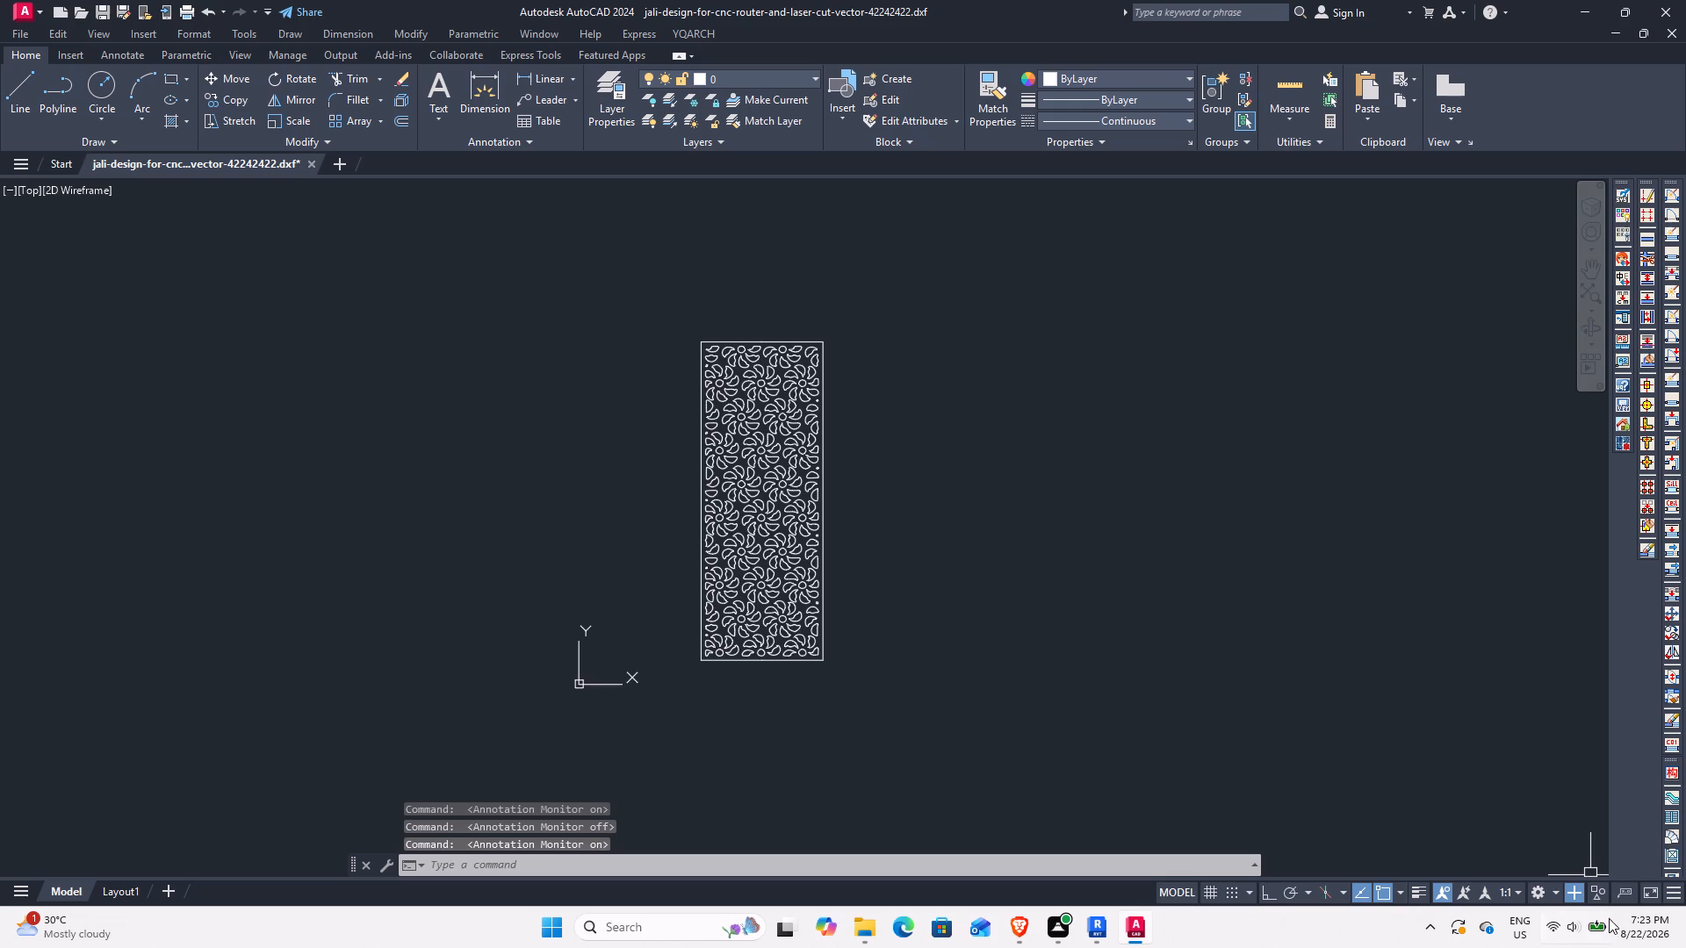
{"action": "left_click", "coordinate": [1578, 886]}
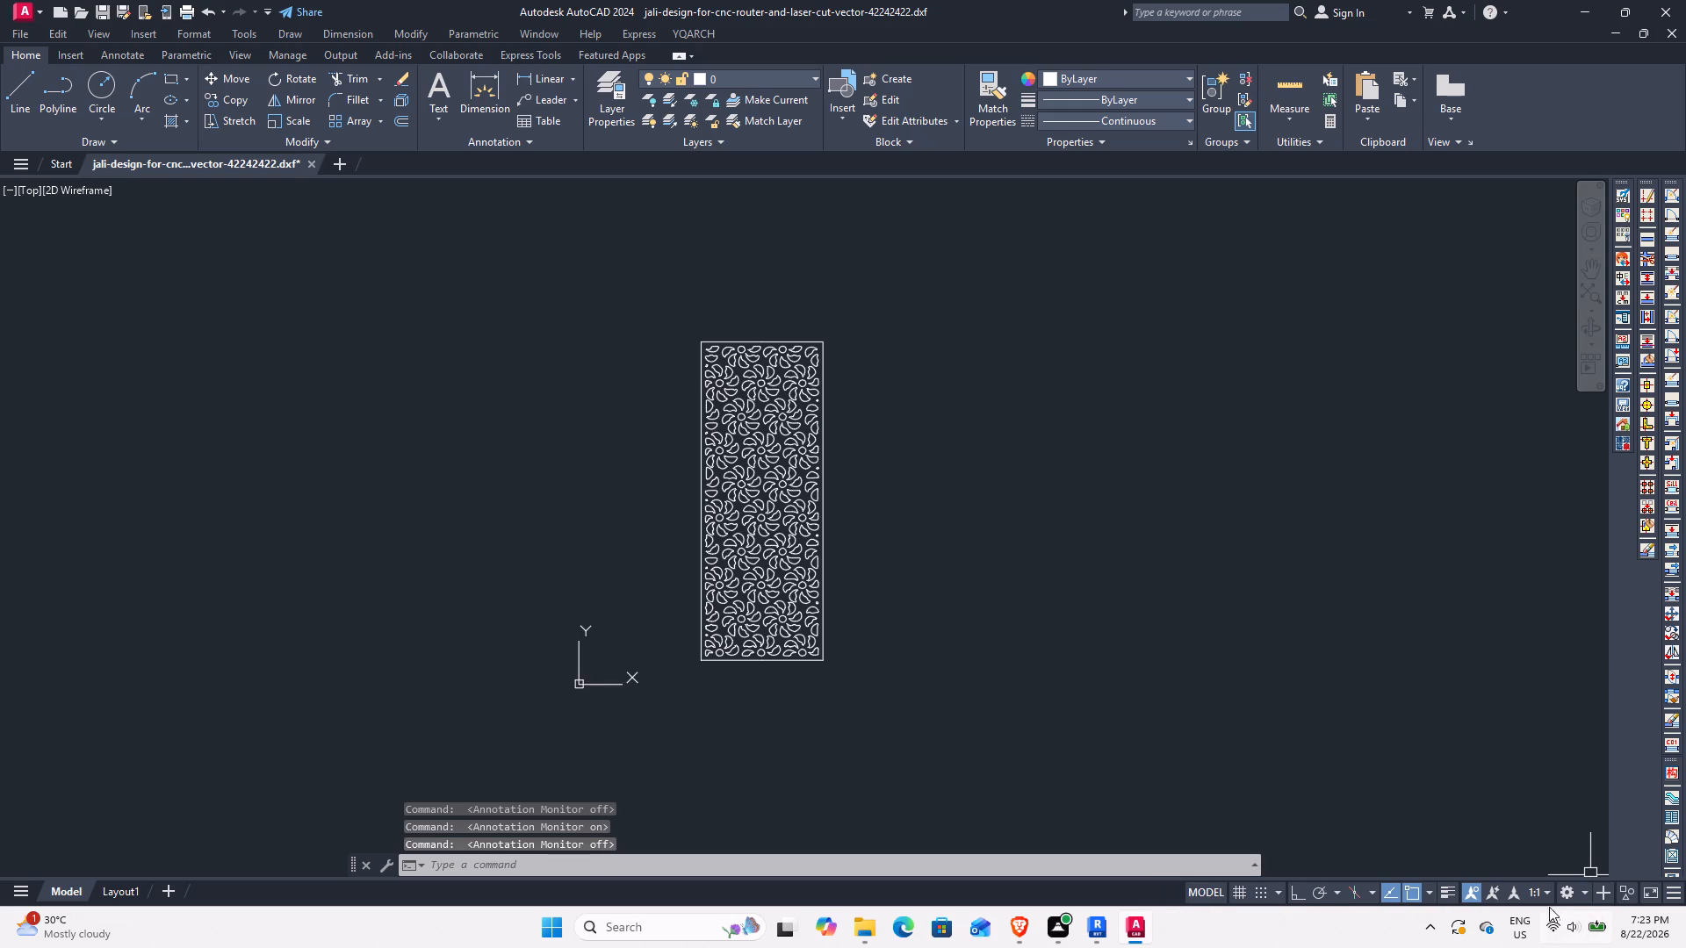
Switch to the 3D Modeling workspace and close the Activity Insights palette.
{"action": "left_click", "coordinate": [1566, 895]}
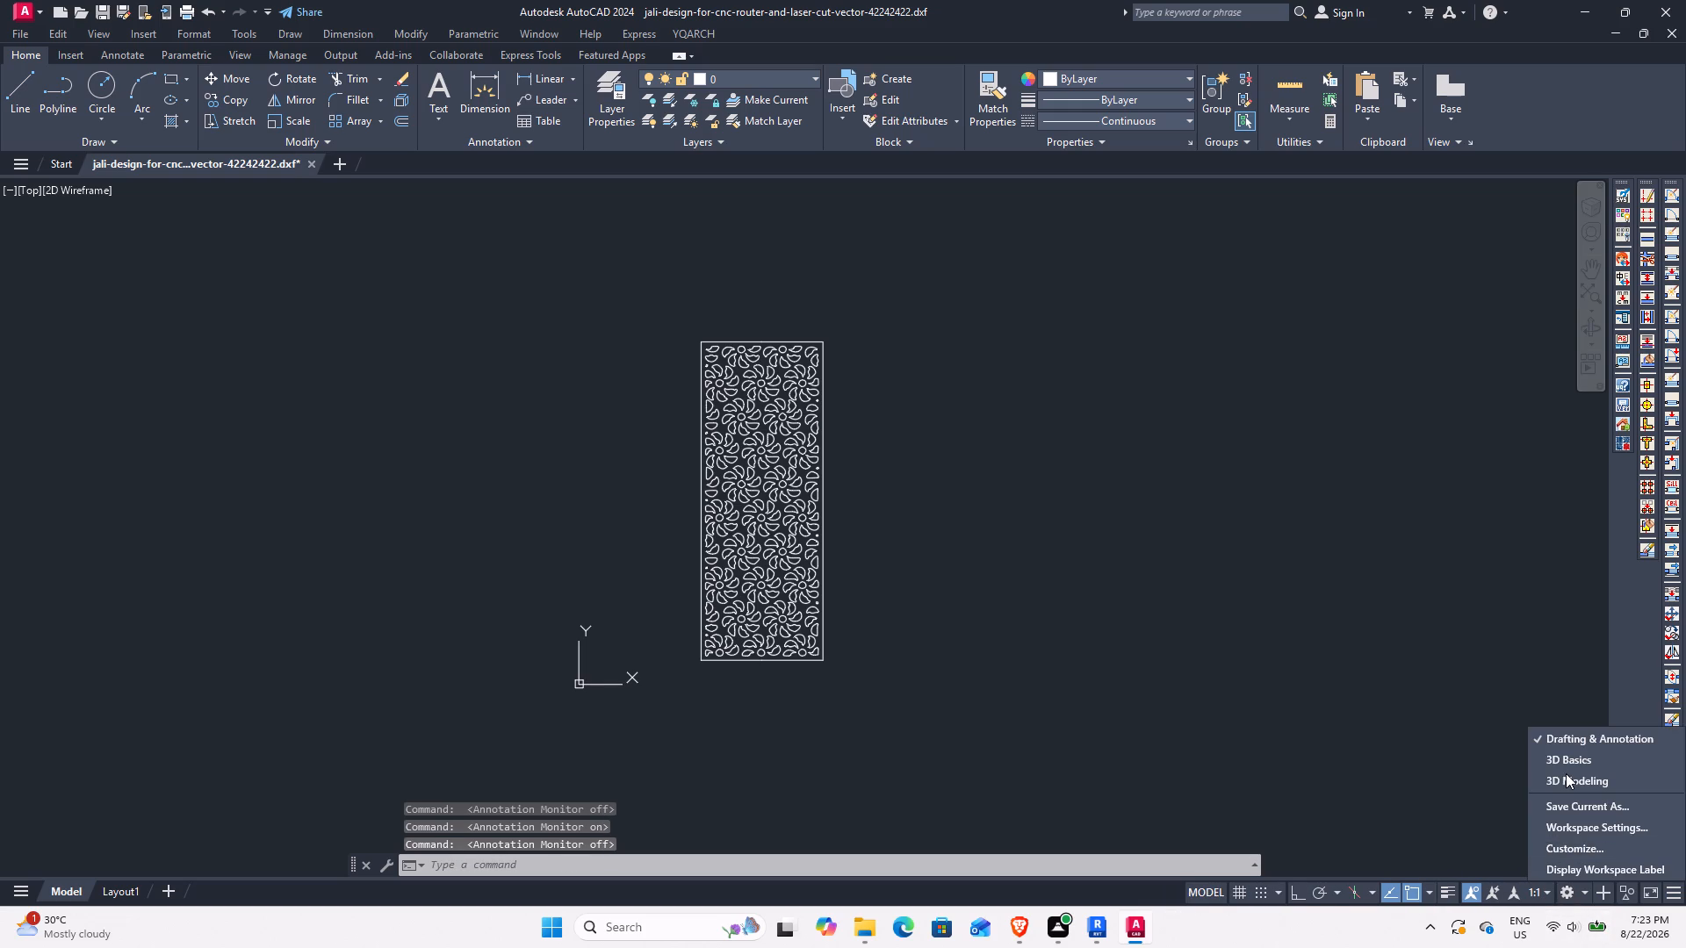
{"action": "left_click", "coordinate": [1566, 773]}
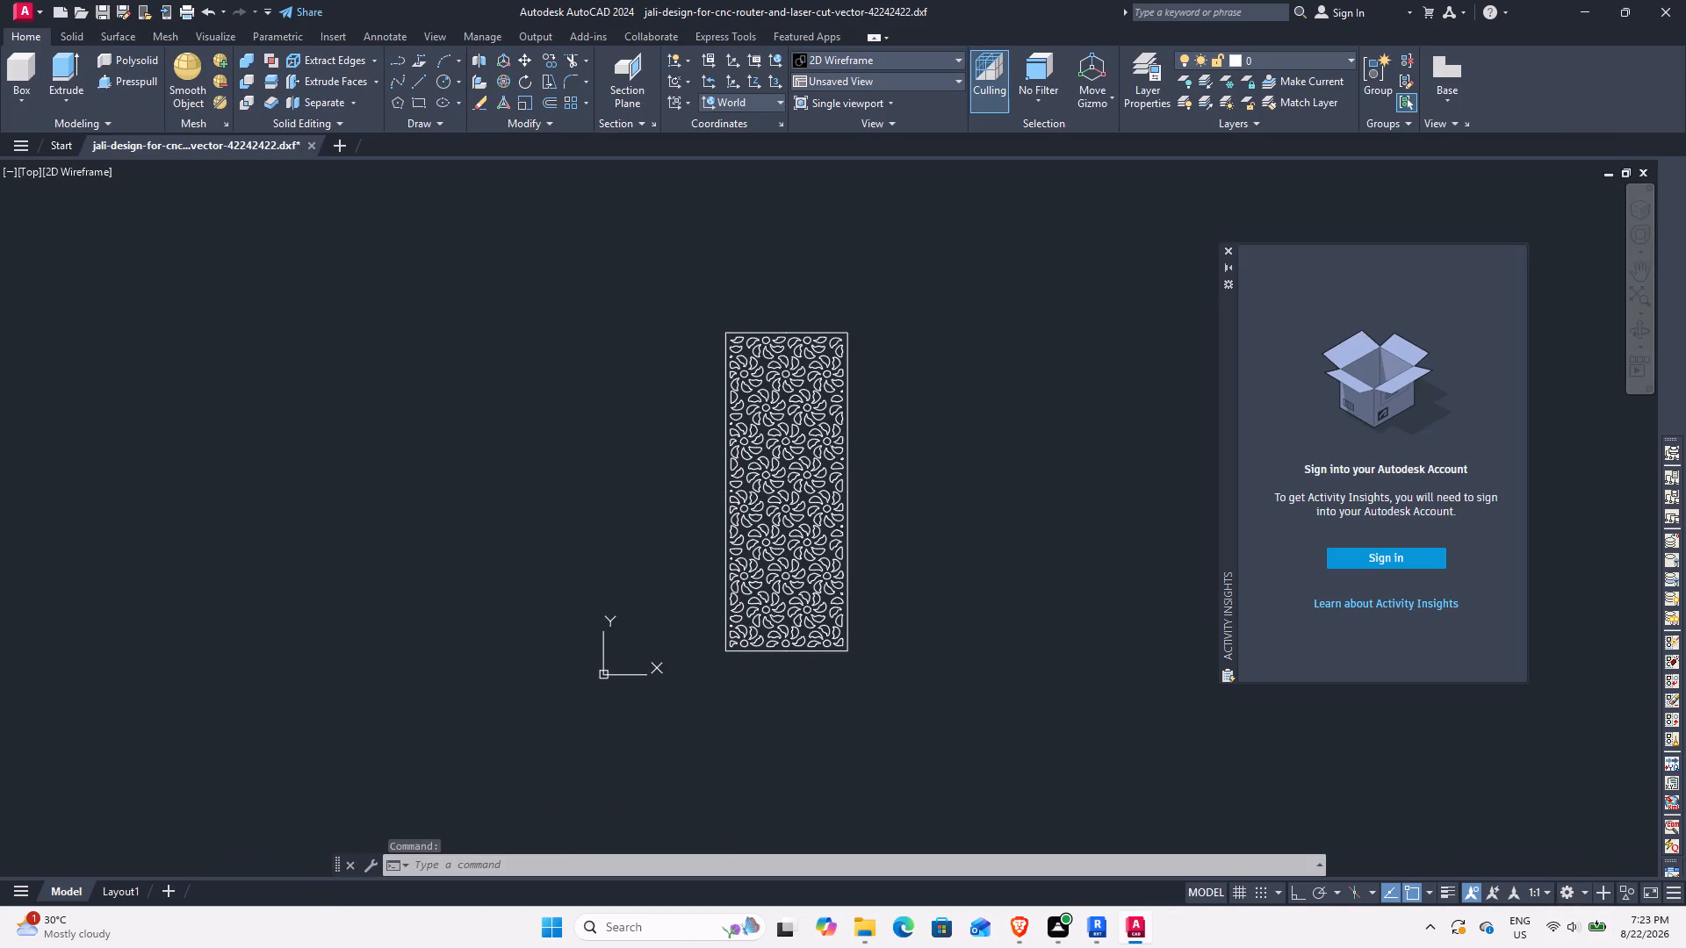
{"action": "left_click", "coordinate": [1234, 247]}
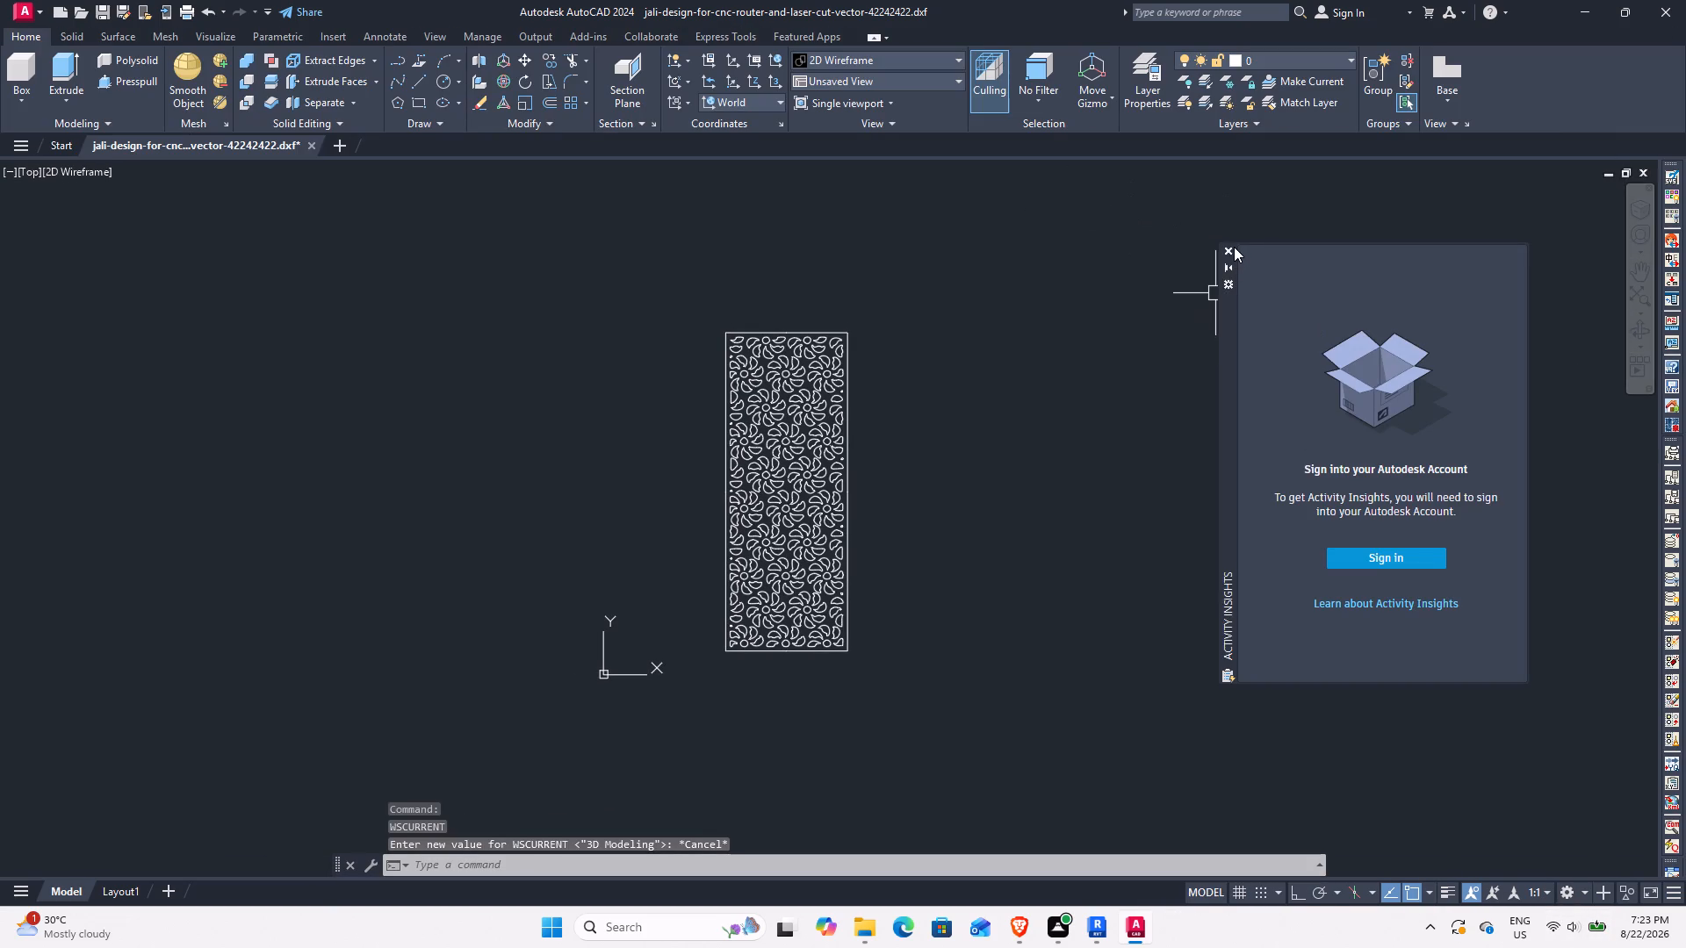
Examine the flat jali panel from tilted 3D viewpoints.
{"action": "middle_click_drag", "start_coordinate": [674, 592], "coordinate": [672, 590], "text": "shift"}
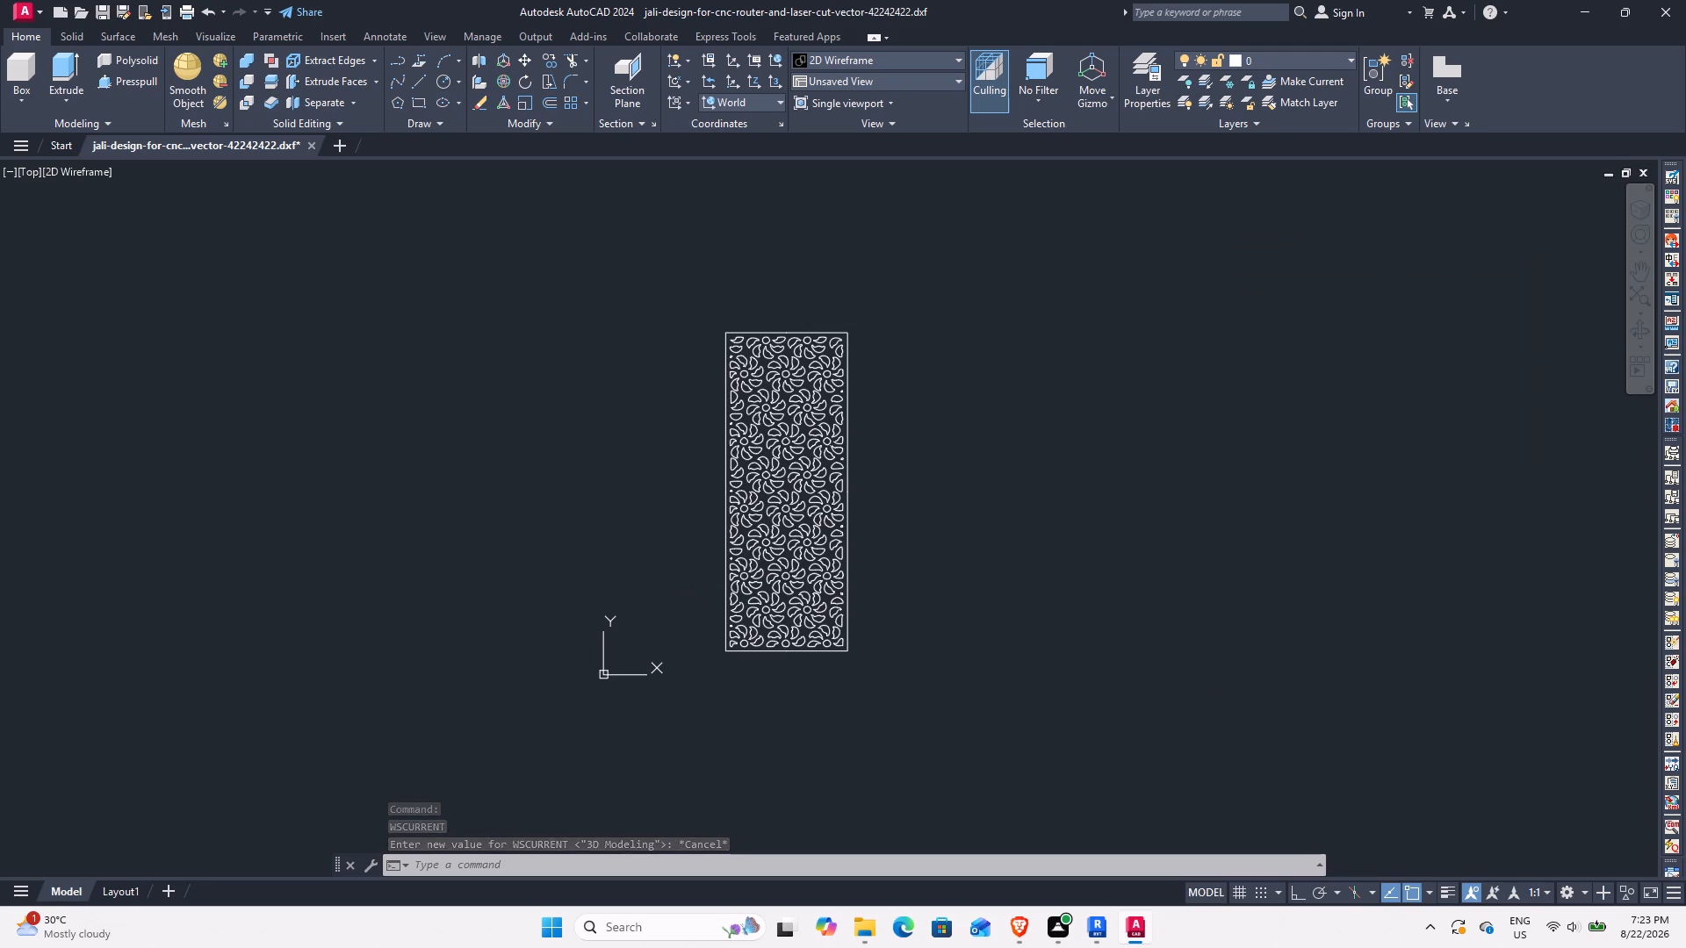
{"action": "middle_click_drag", "start_coordinate": [672, 590], "coordinate": [734, 493], "text": "shift"}
{"action": "middle_click_drag", "start_coordinate": [710, 516], "coordinate": [681, 371], "text": "shift"}
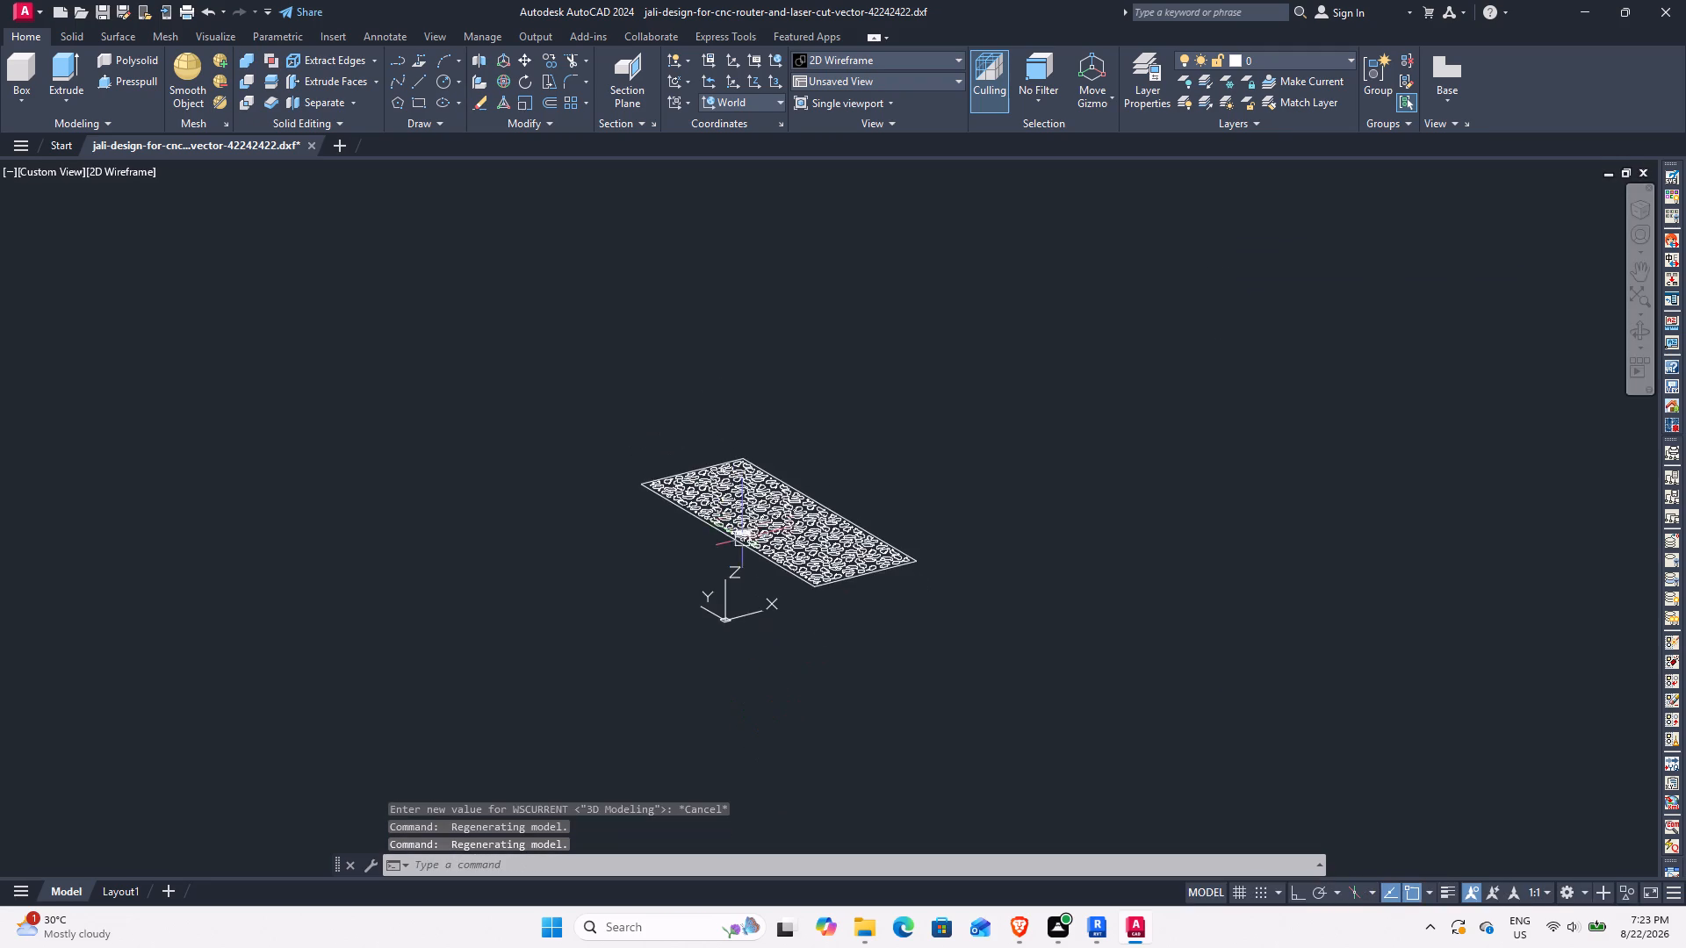
{"action": "middle_click_drag", "start_coordinate": [730, 542], "coordinate": [695, 646], "text": "shift"}
{"action": "scroll", "coordinate": [760, 578], "scroll_direction": "up", "scroll_amount": 4}
{"action": "scroll", "coordinate": [727, 601], "scroll_direction": "down", "scroll_amount": 3}
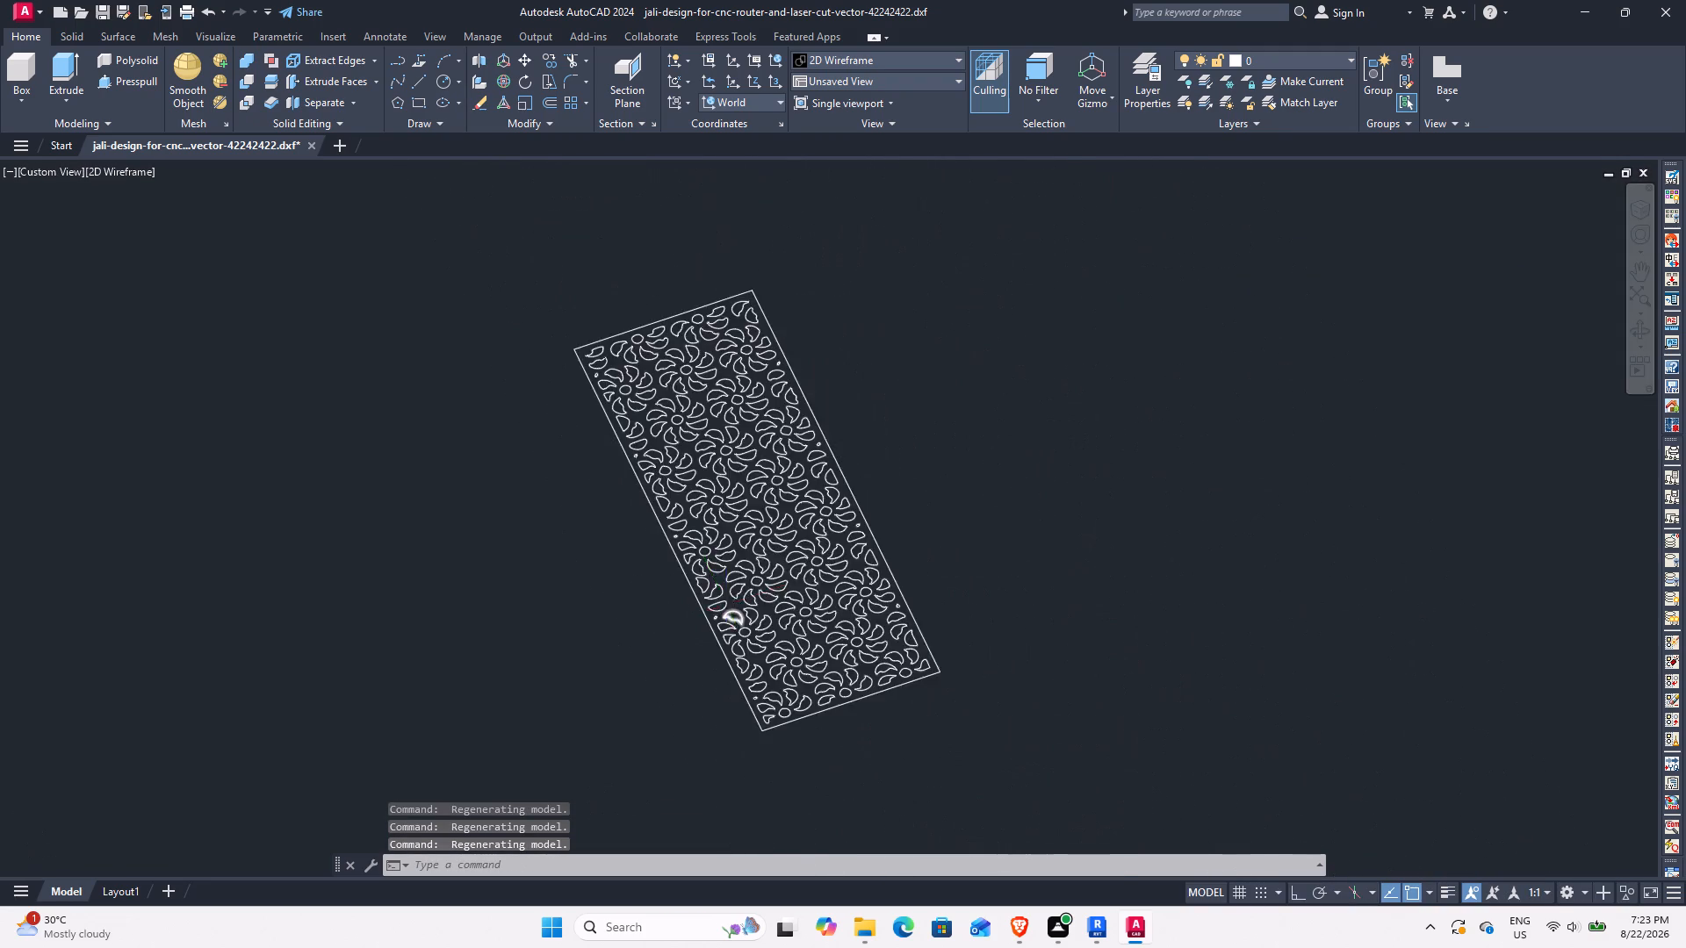
{"action": "scroll", "coordinate": [726, 605], "scroll_direction": "down", "scroll_amount": 1}
{"action": "scroll", "coordinate": [739, 557], "scroll_direction": "up", "scroll_amount": 2}
{"action": "scroll", "coordinate": [718, 532], "scroll_direction": "down", "scroll_amount": 1}
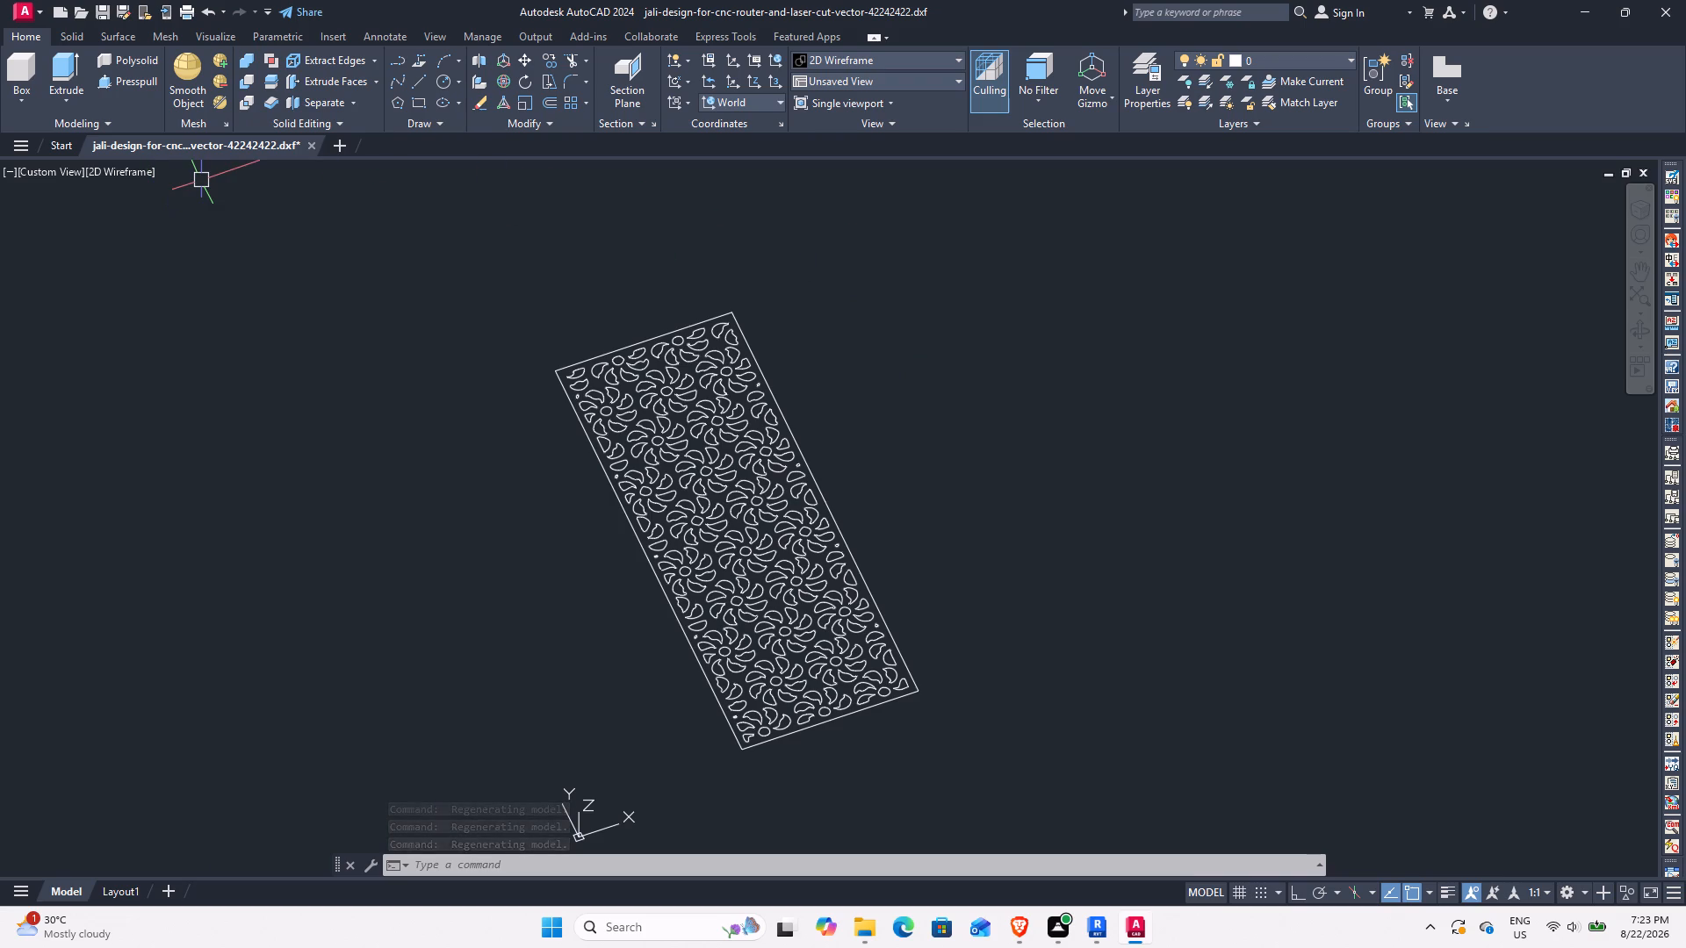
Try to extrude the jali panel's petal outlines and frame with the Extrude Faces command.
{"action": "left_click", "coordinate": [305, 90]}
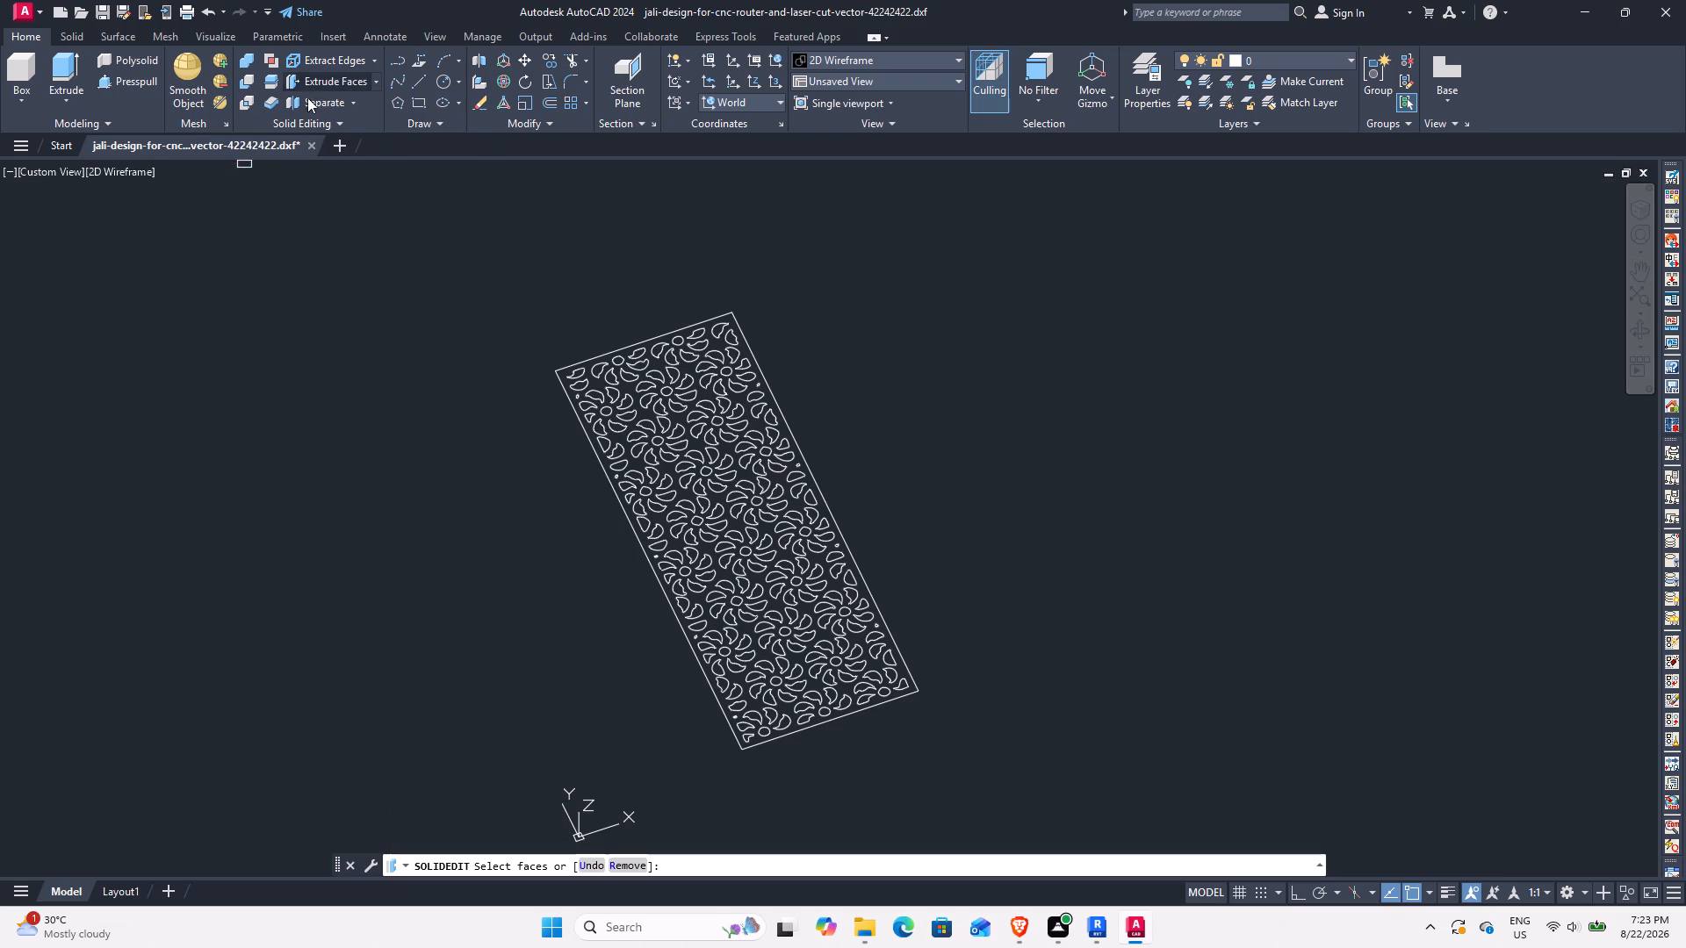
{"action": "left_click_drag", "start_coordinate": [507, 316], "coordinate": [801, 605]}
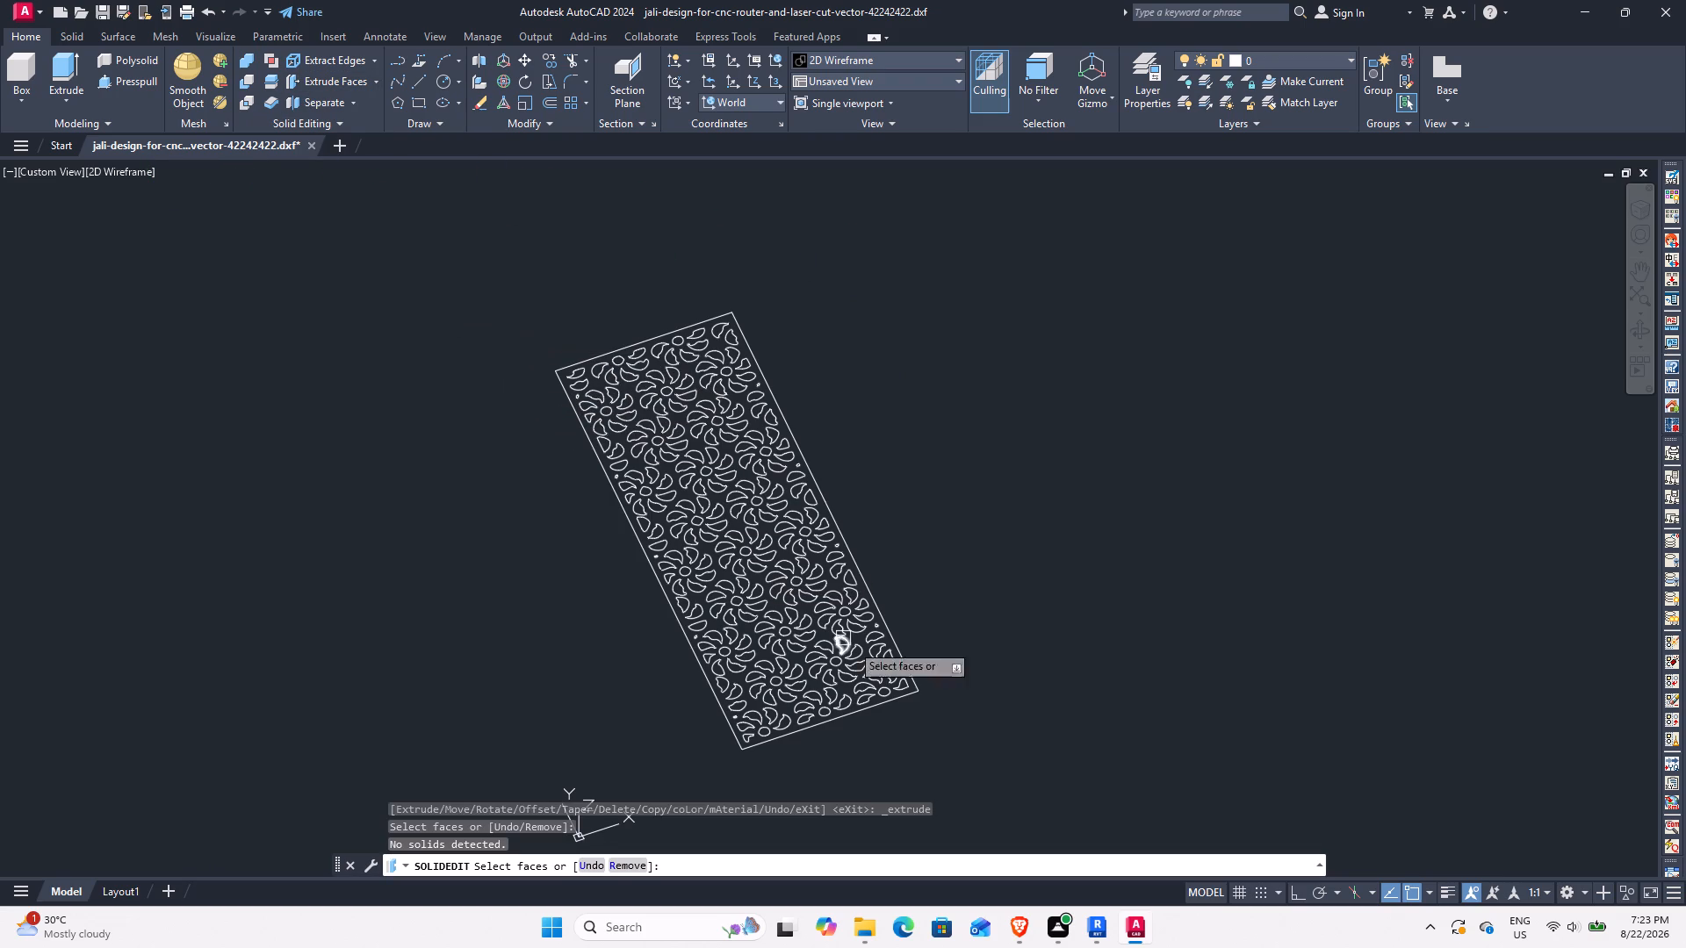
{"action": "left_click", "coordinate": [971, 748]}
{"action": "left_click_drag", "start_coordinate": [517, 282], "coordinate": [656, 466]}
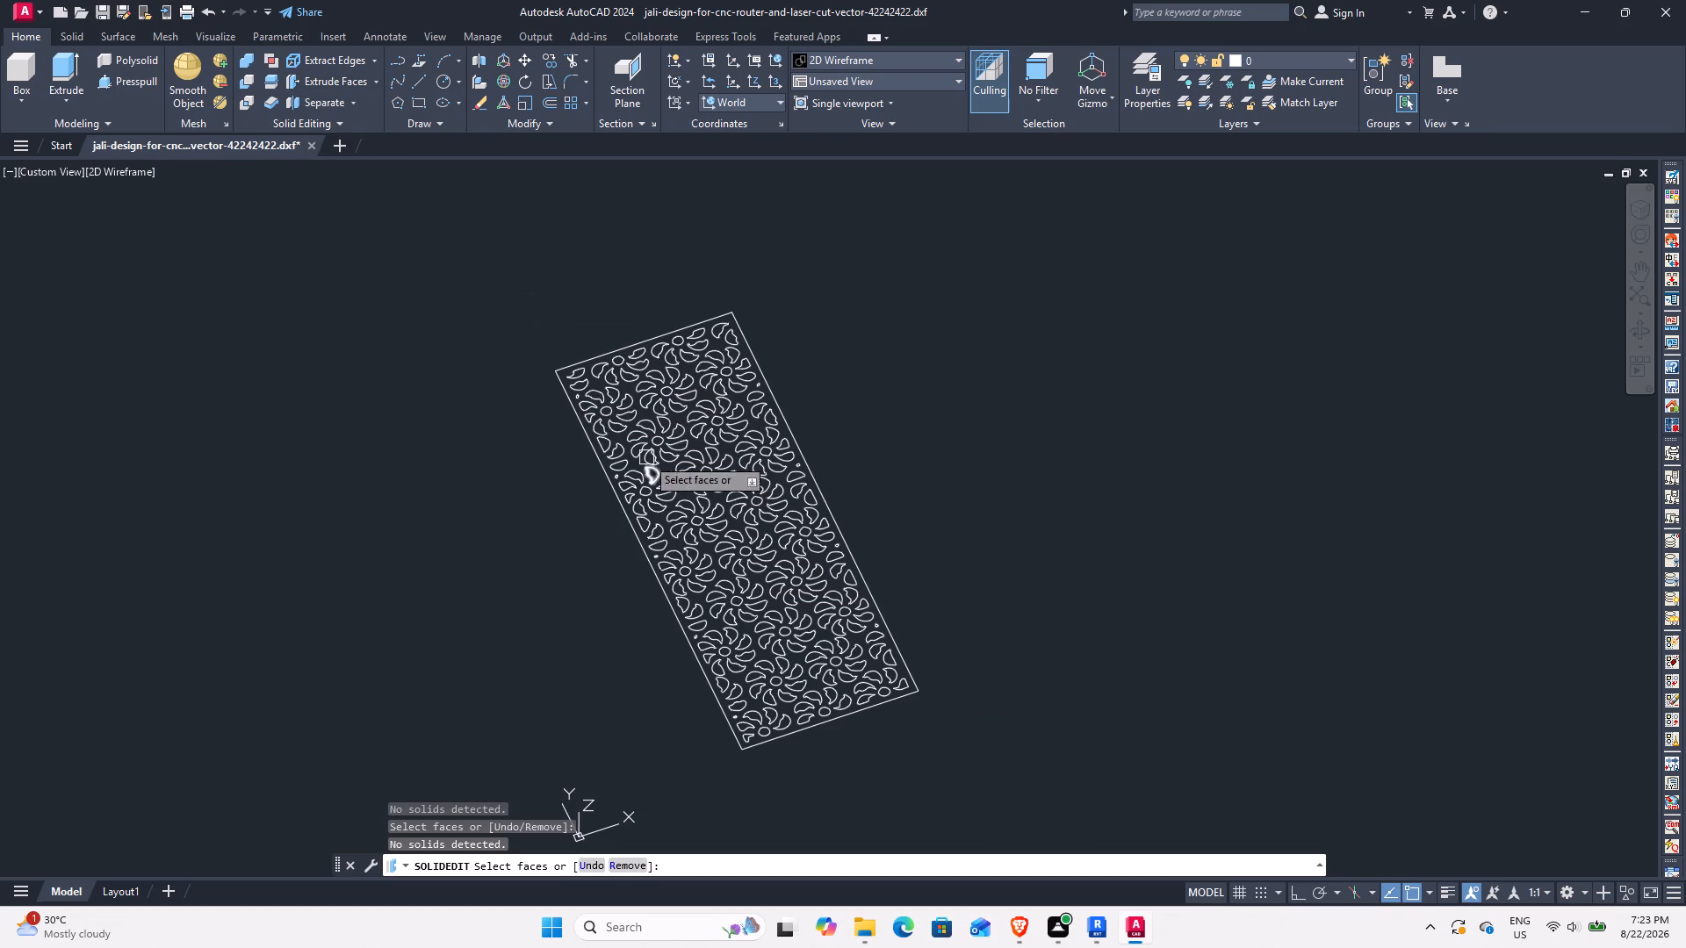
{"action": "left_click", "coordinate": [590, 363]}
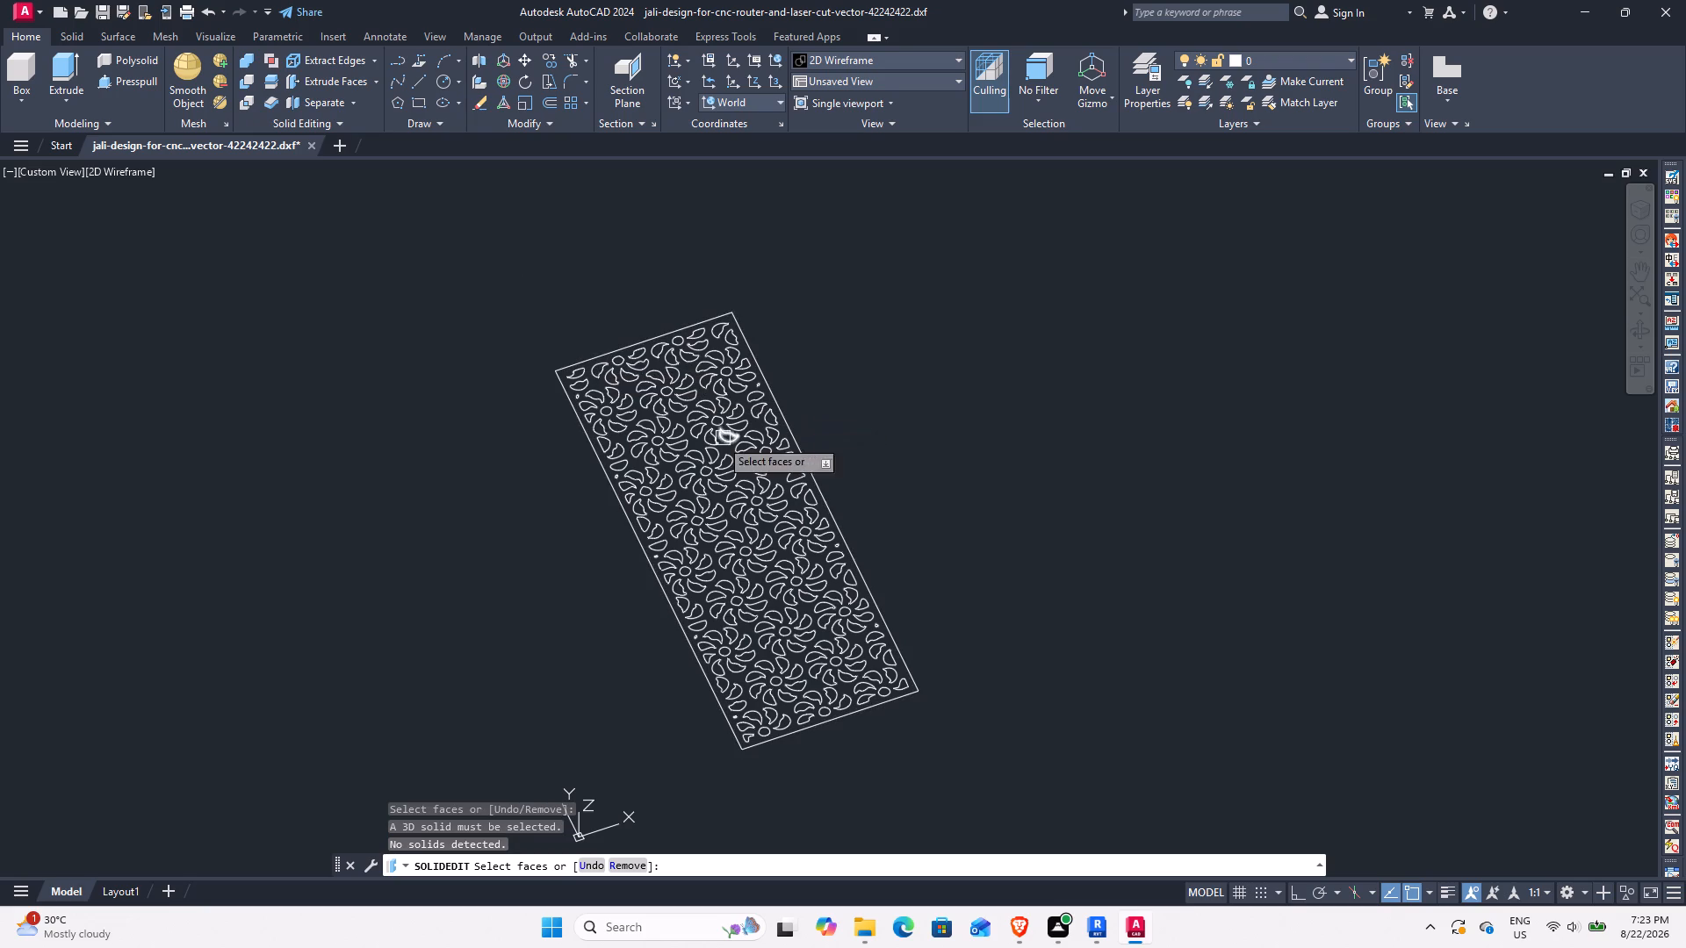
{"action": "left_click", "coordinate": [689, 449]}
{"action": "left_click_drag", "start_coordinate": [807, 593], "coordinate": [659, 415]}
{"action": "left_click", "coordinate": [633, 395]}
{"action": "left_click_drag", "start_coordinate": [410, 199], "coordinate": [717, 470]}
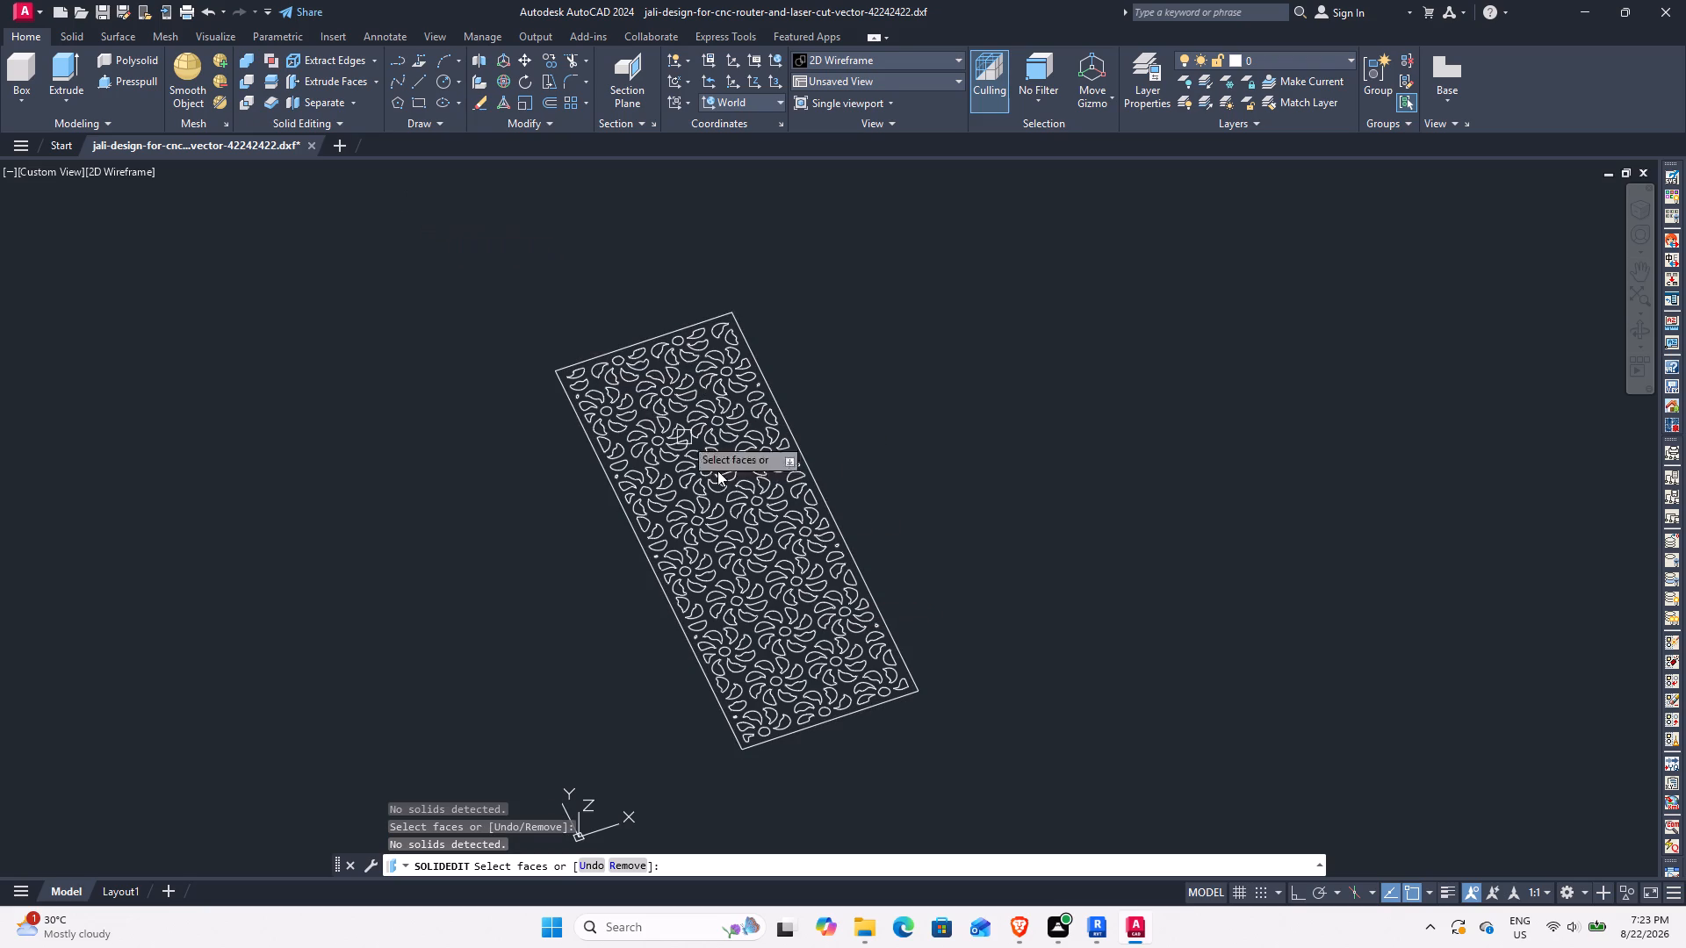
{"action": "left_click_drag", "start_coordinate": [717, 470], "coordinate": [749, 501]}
Extrude all the jali panel's linework, both the outer frame and the petal pattern, to a height of 20 as solids.
{"action": "left_click", "coordinate": [58, 76]}
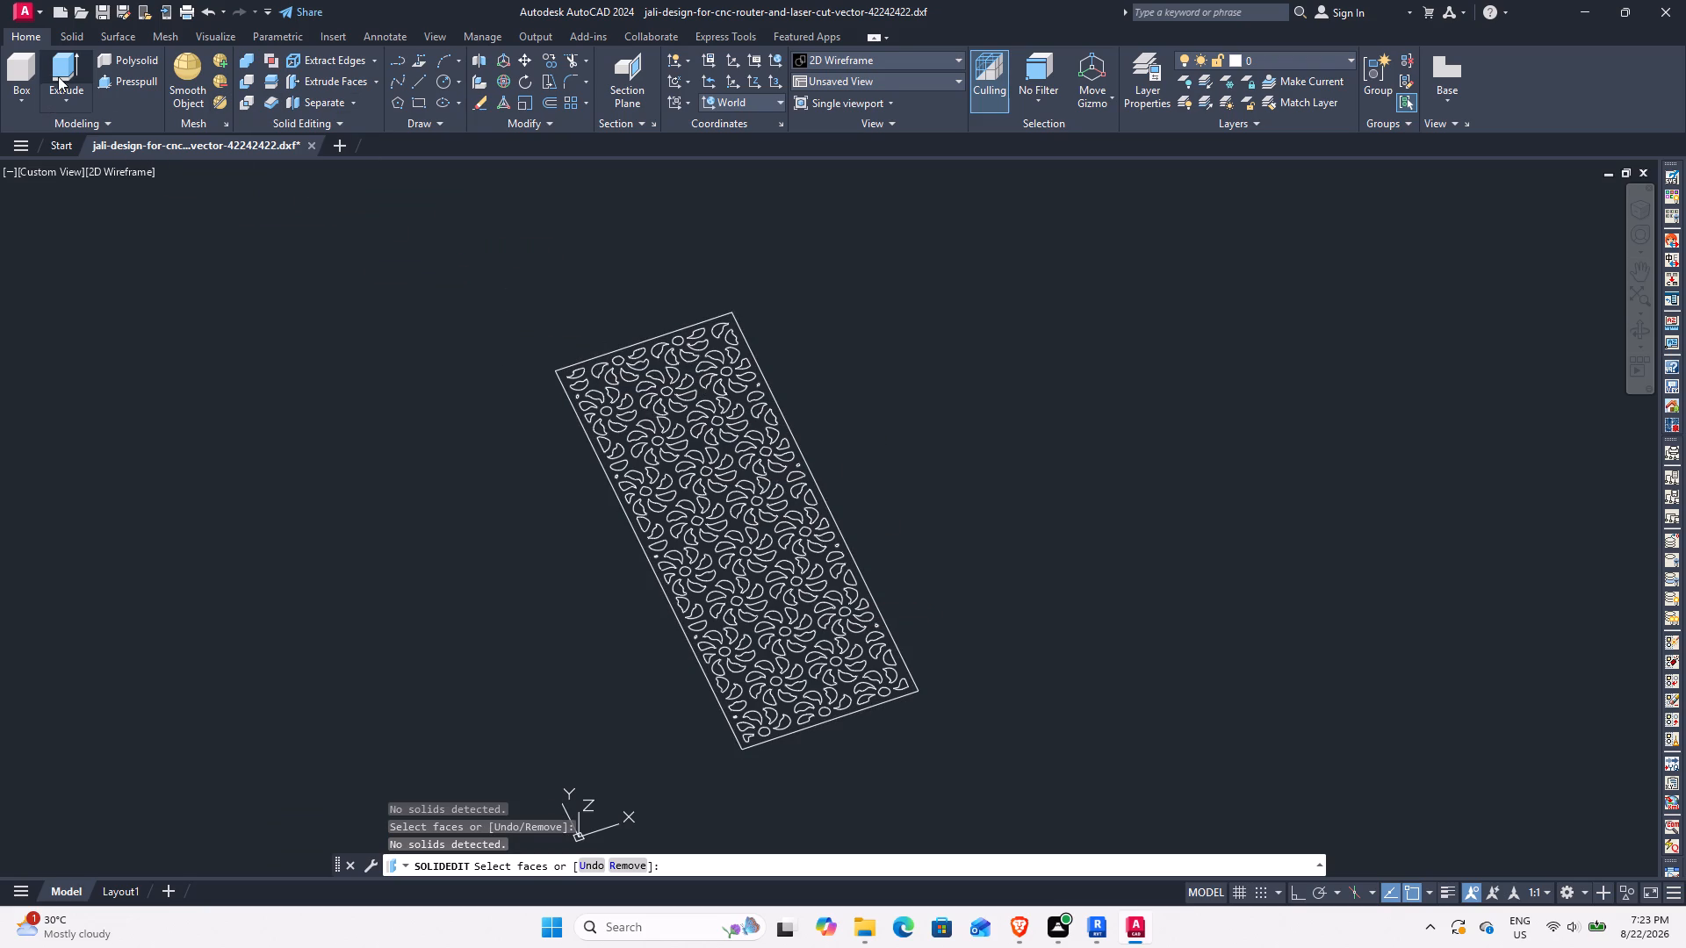
{"action": "left_click_drag", "start_coordinate": [512, 313], "coordinate": [915, 699]}
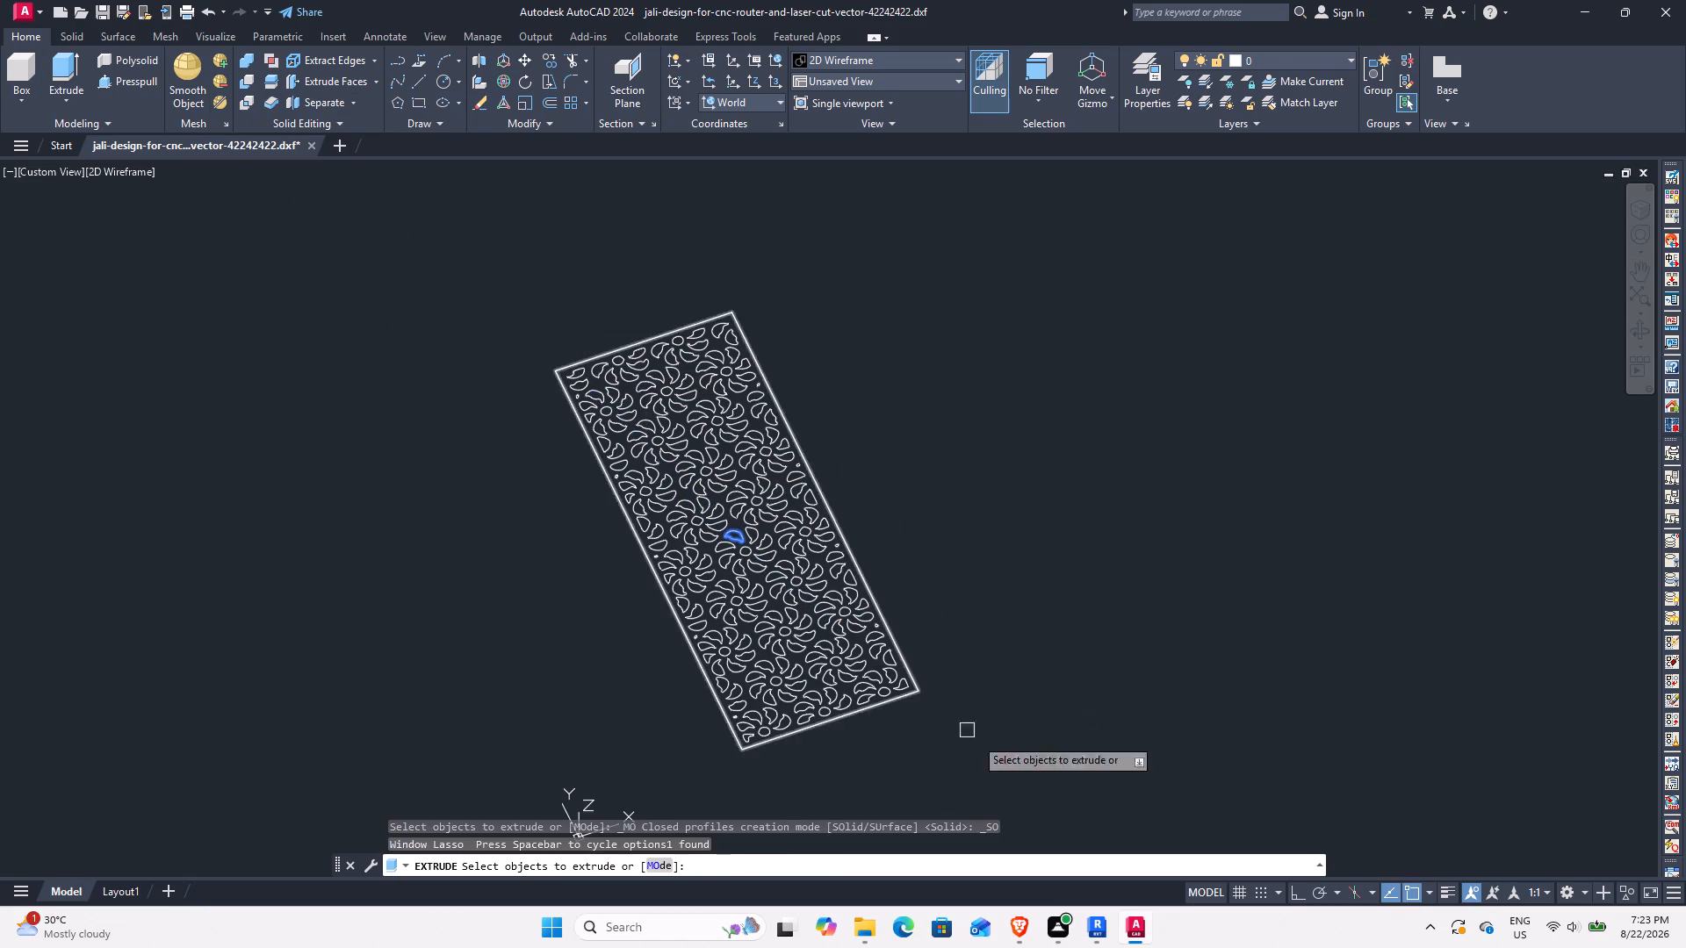
{"action": "left_click", "coordinate": [999, 758]}
{"action": "left_click", "coordinate": [535, 251]}
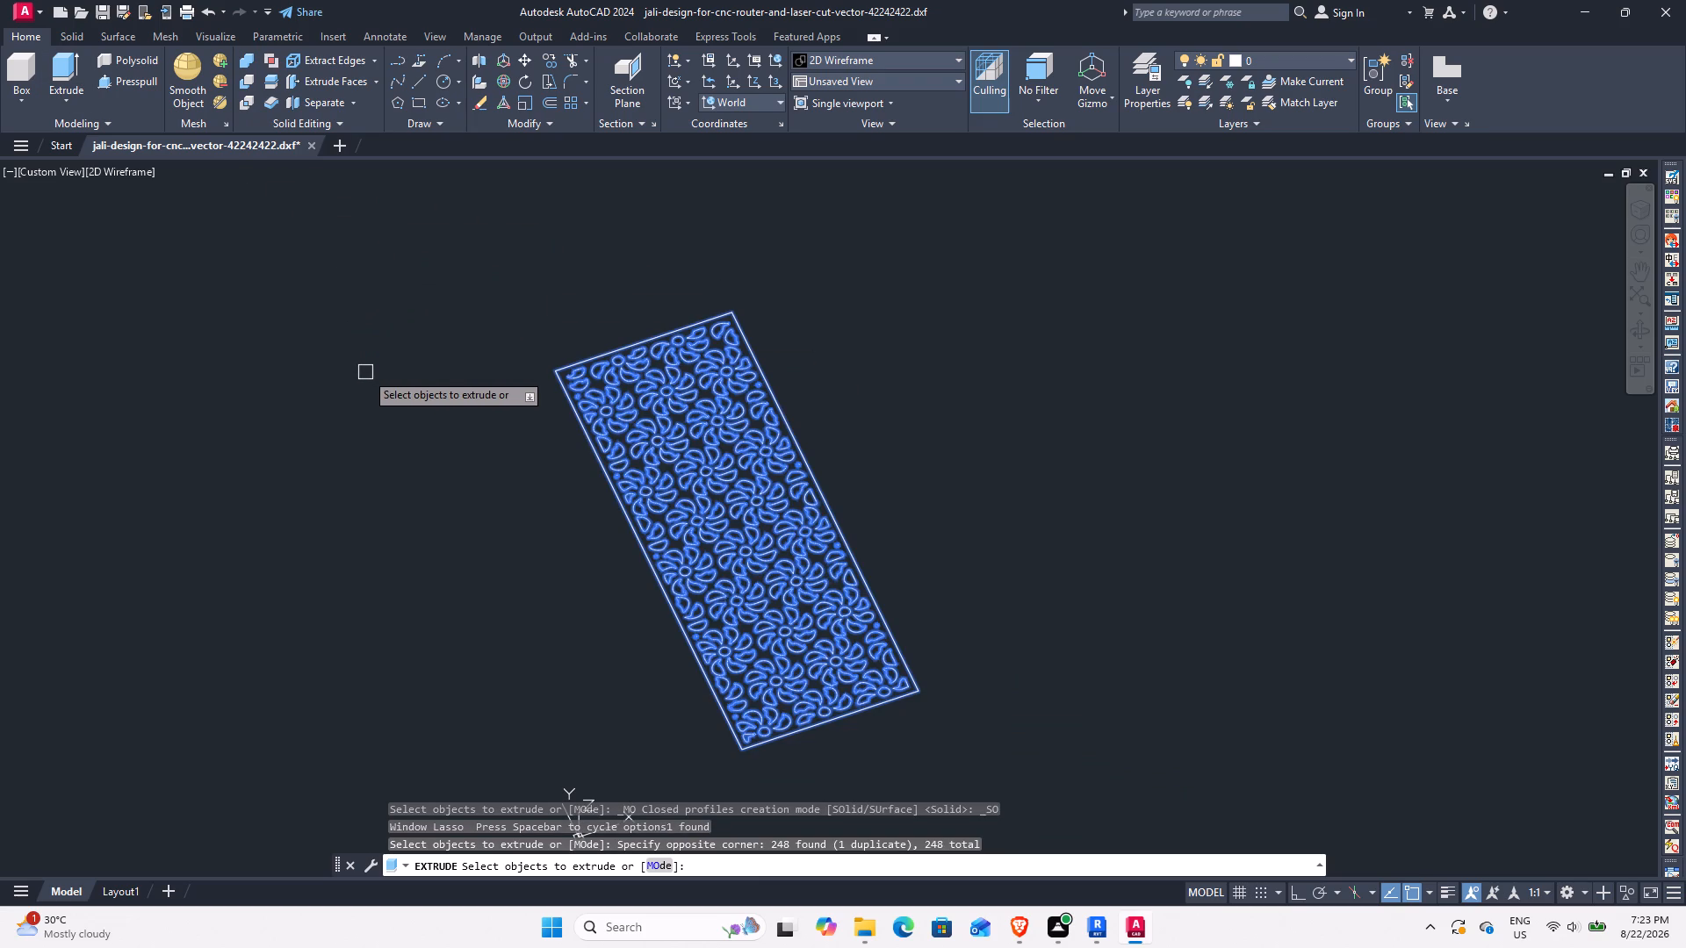
{"action": "key", "text": "Return"}
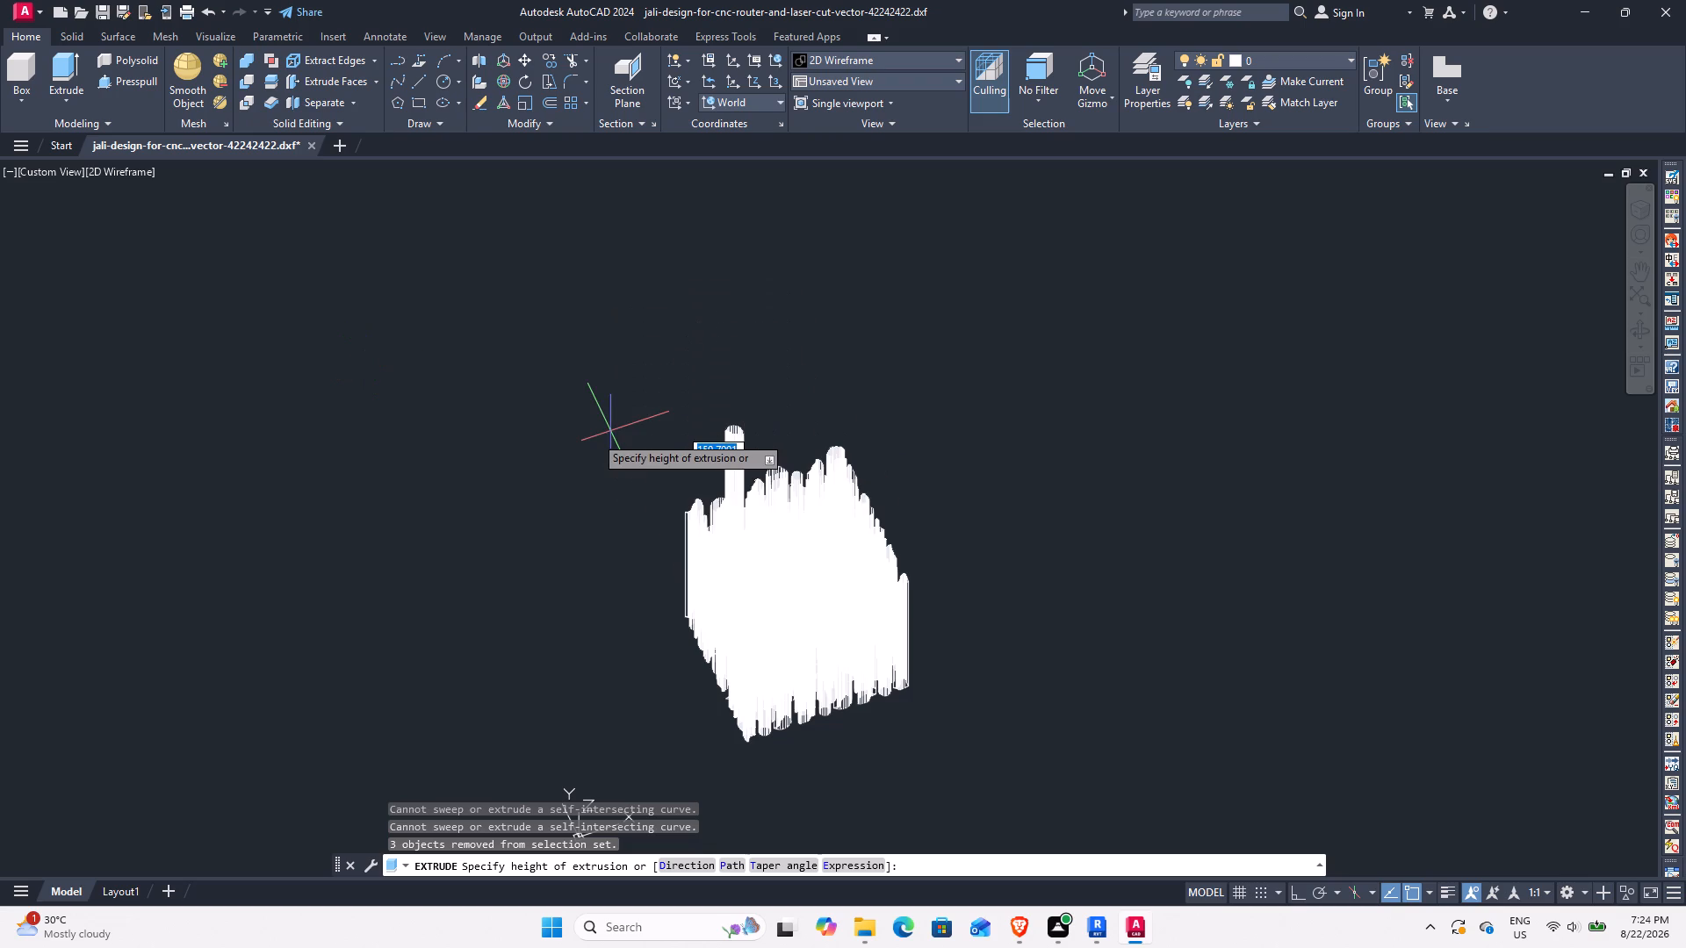
{"action": "key", "text": "2"}
{"action": "key", "text": "0"}
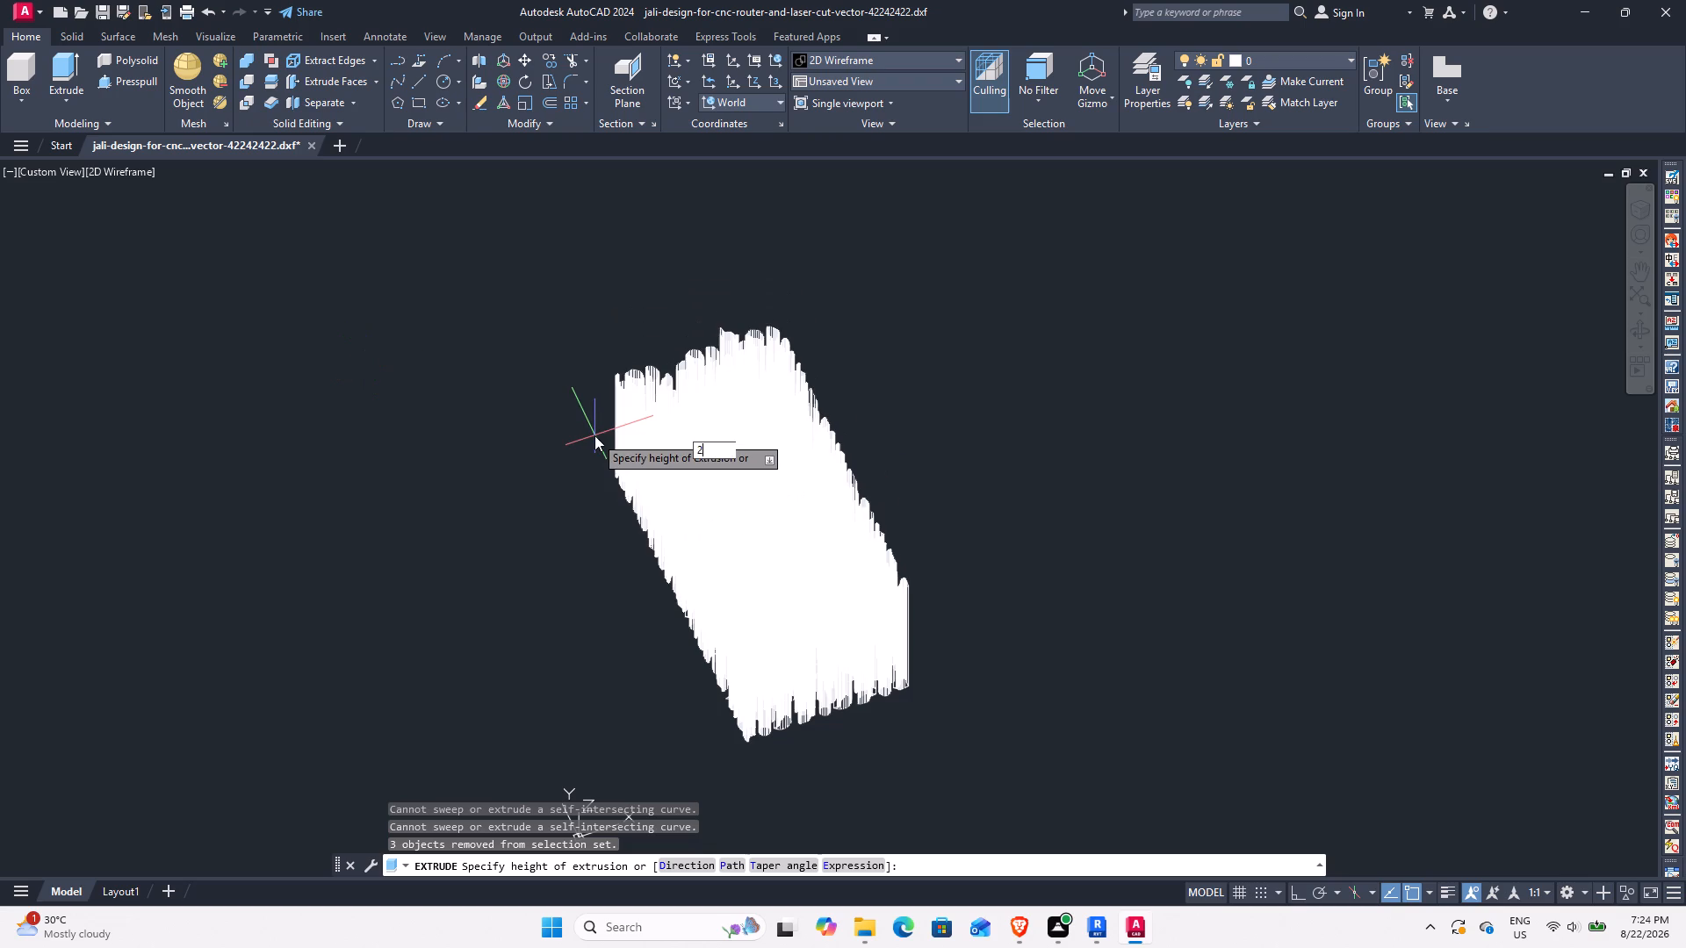
{"action": "key", "text": "Return"}
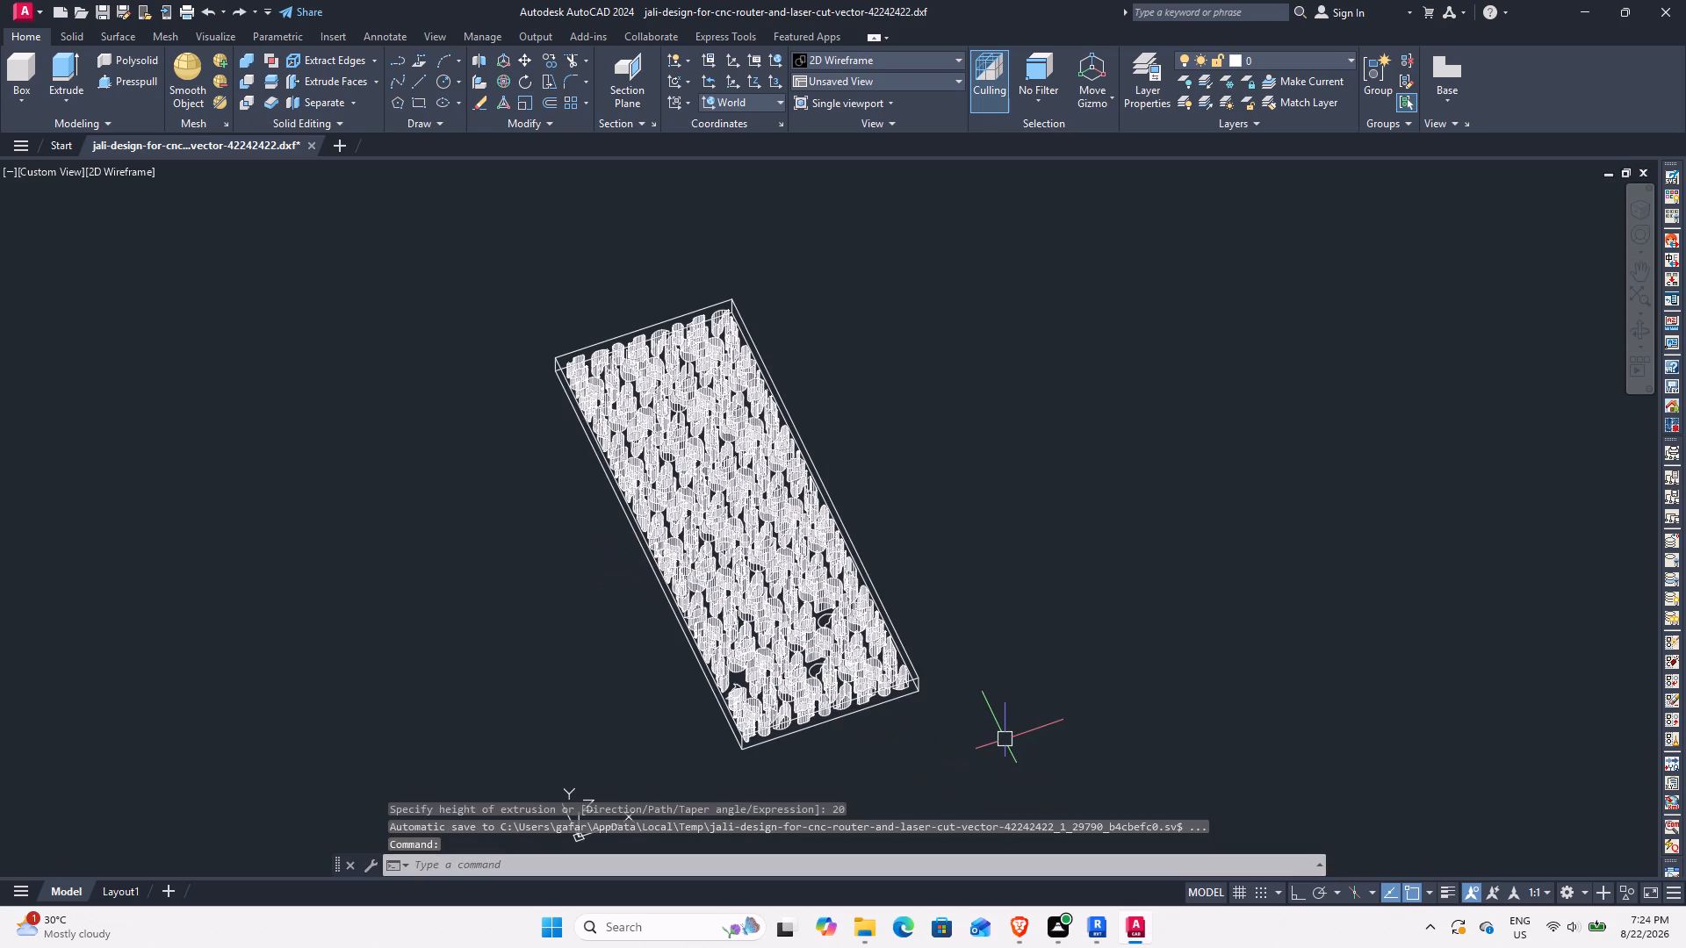
Examine the extruded jali panel's outer frame and petal solids from above, the side and several tilted viewpoints.
{"action": "middle_click_drag", "start_coordinate": [974, 641], "coordinate": [949, 734], "text": "shift"}
{"action": "middle_click_drag", "start_coordinate": [919, 611], "coordinate": [826, 626], "text": "shift"}
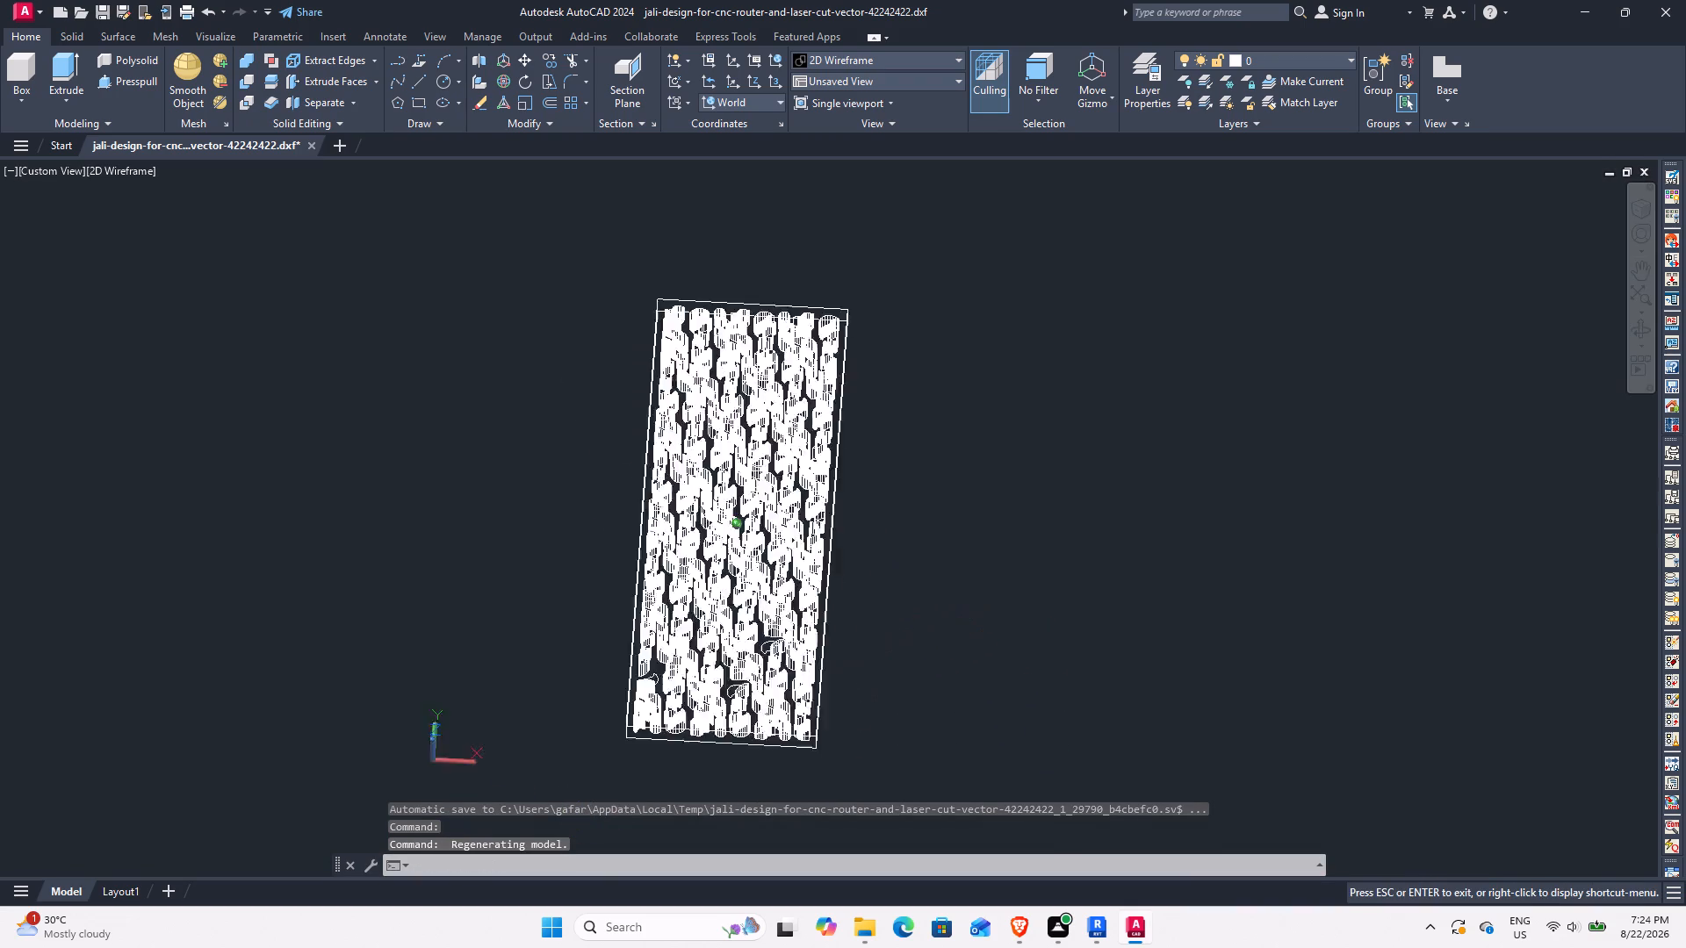
{"action": "middle_click_drag", "start_coordinate": [826, 626], "coordinate": [763, 704], "text": "shift"}
{"action": "scroll", "coordinate": [695, 586], "scroll_direction": "up", "scroll_amount": 5}
{"action": "scroll", "coordinate": [704, 617], "scroll_direction": "down", "scroll_amount": 5}
{"action": "middle_click_drag", "start_coordinate": [707, 650], "coordinate": [760, 415], "text": "shift"}
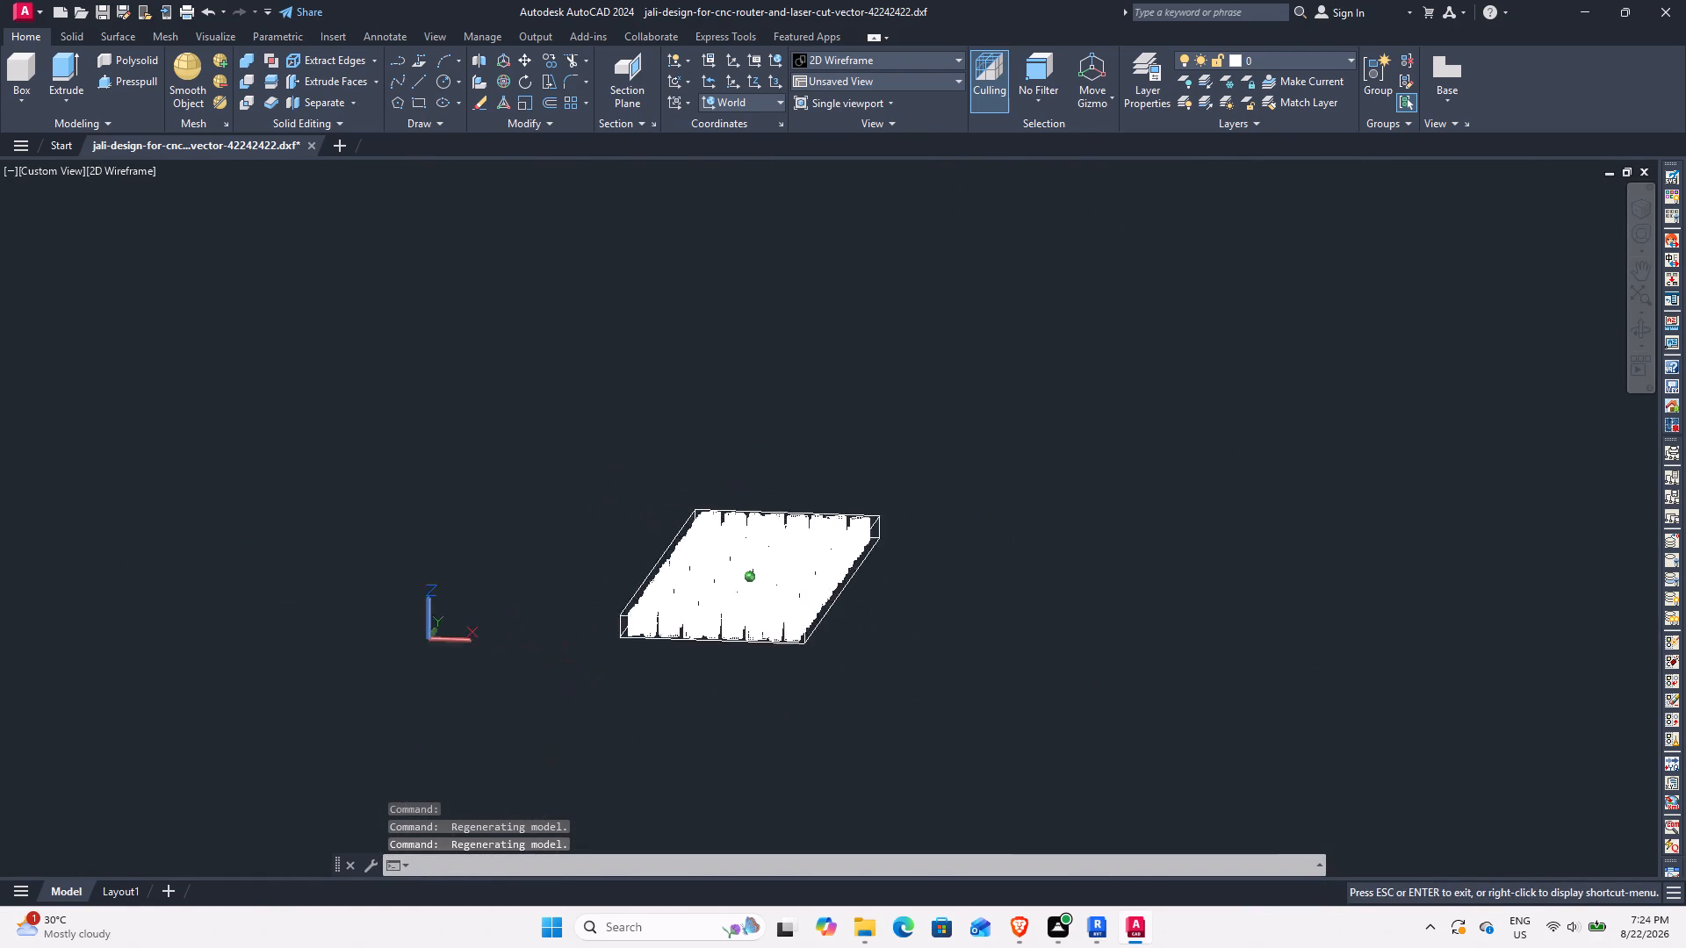
{"action": "middle_click_drag", "start_coordinate": [760, 415], "coordinate": [685, 497], "text": "shift"}
{"action": "left_click", "coordinate": [1006, 723]}
{"action": "left_click", "coordinate": [991, 670]}
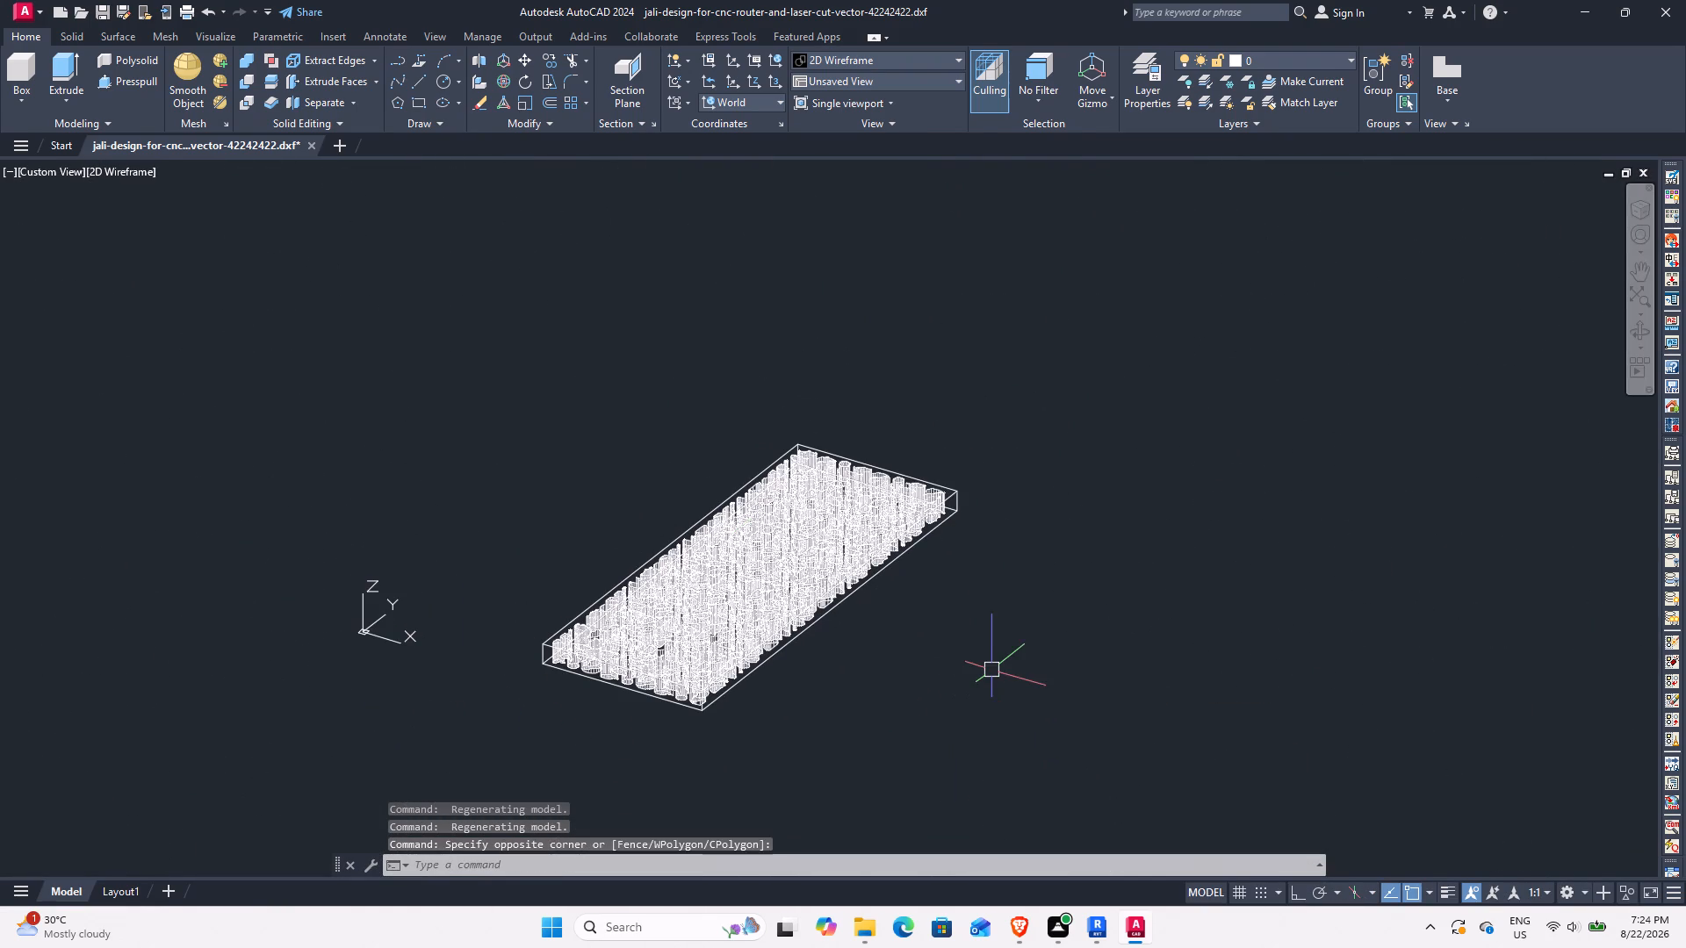
{"action": "key", "text": "Escape"}
{"action": "key", "text": "Escape"}
{"action": "middle_click_drag", "start_coordinate": [746, 616], "coordinate": [753, 725], "text": "shift"}
{"action": "middle_click_drag", "start_coordinate": [755, 639], "coordinate": [845, 752], "text": "shift"}
{"action": "scroll", "coordinate": [716, 535], "scroll_direction": "up", "scroll_amount": 3}
{"action": "scroll", "coordinate": [679, 586], "scroll_direction": "down", "scroll_amount": 2}
{"action": "middle_click_drag", "start_coordinate": [667, 620], "coordinate": [730, 586], "text": "shift"}
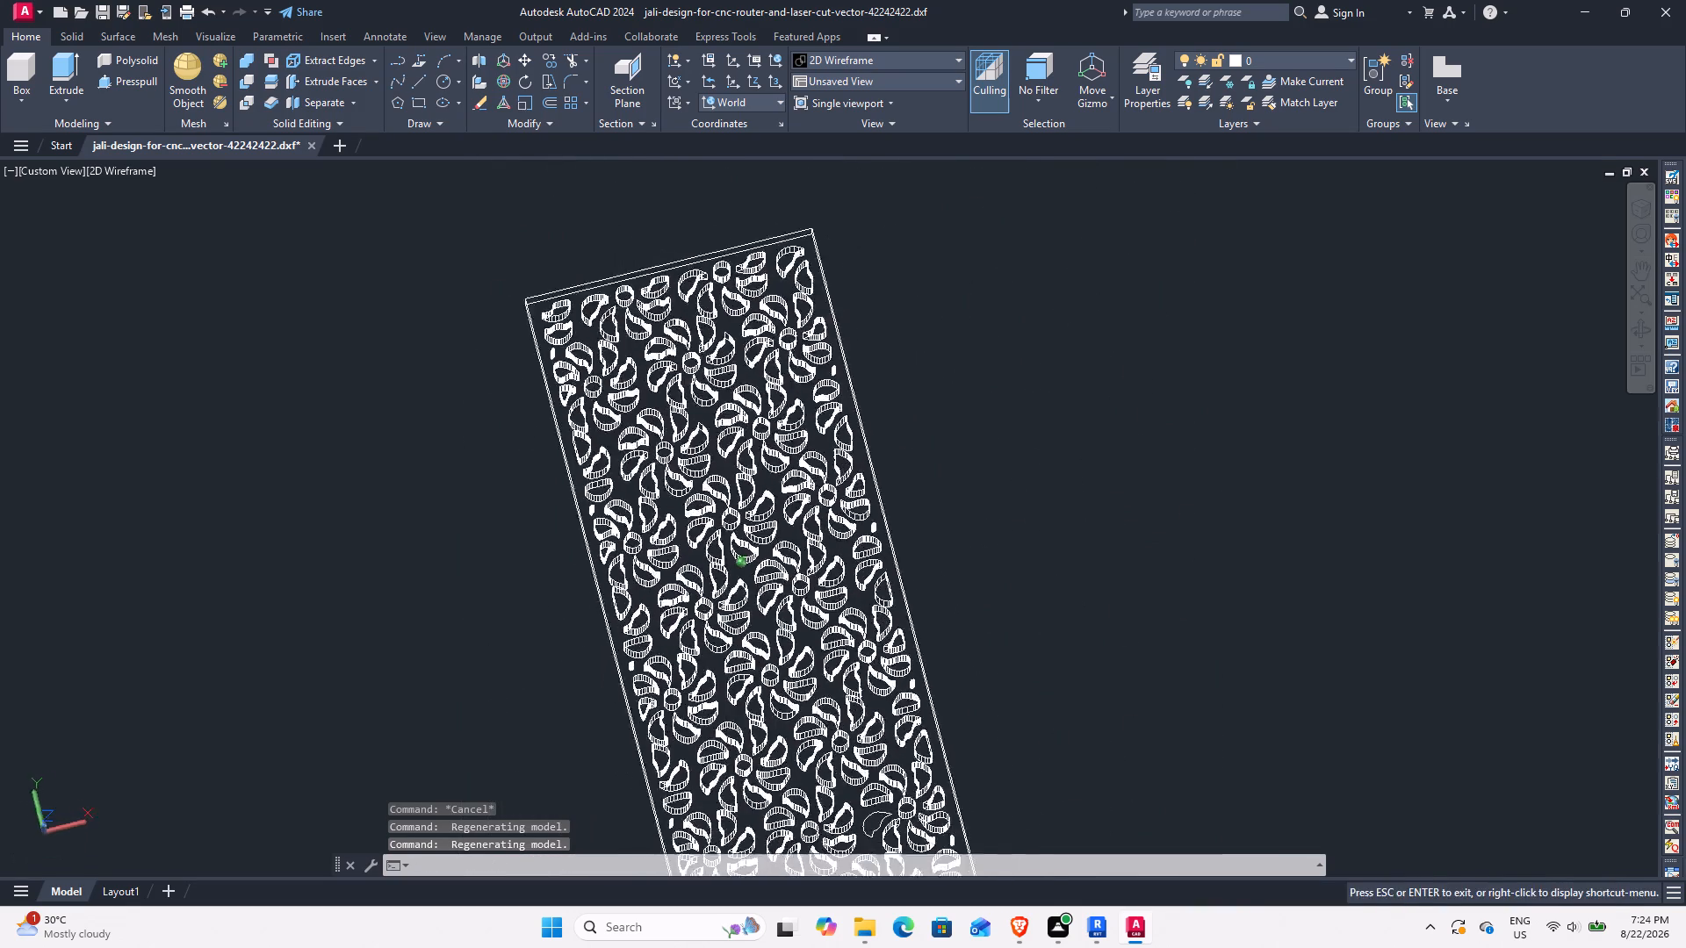
{"action": "middle_click_drag", "start_coordinate": [730, 586], "coordinate": [760, 554], "text": "shift"}
{"action": "middle_click_drag", "start_coordinate": [691, 708], "coordinate": [570, 642], "text": "shift"}
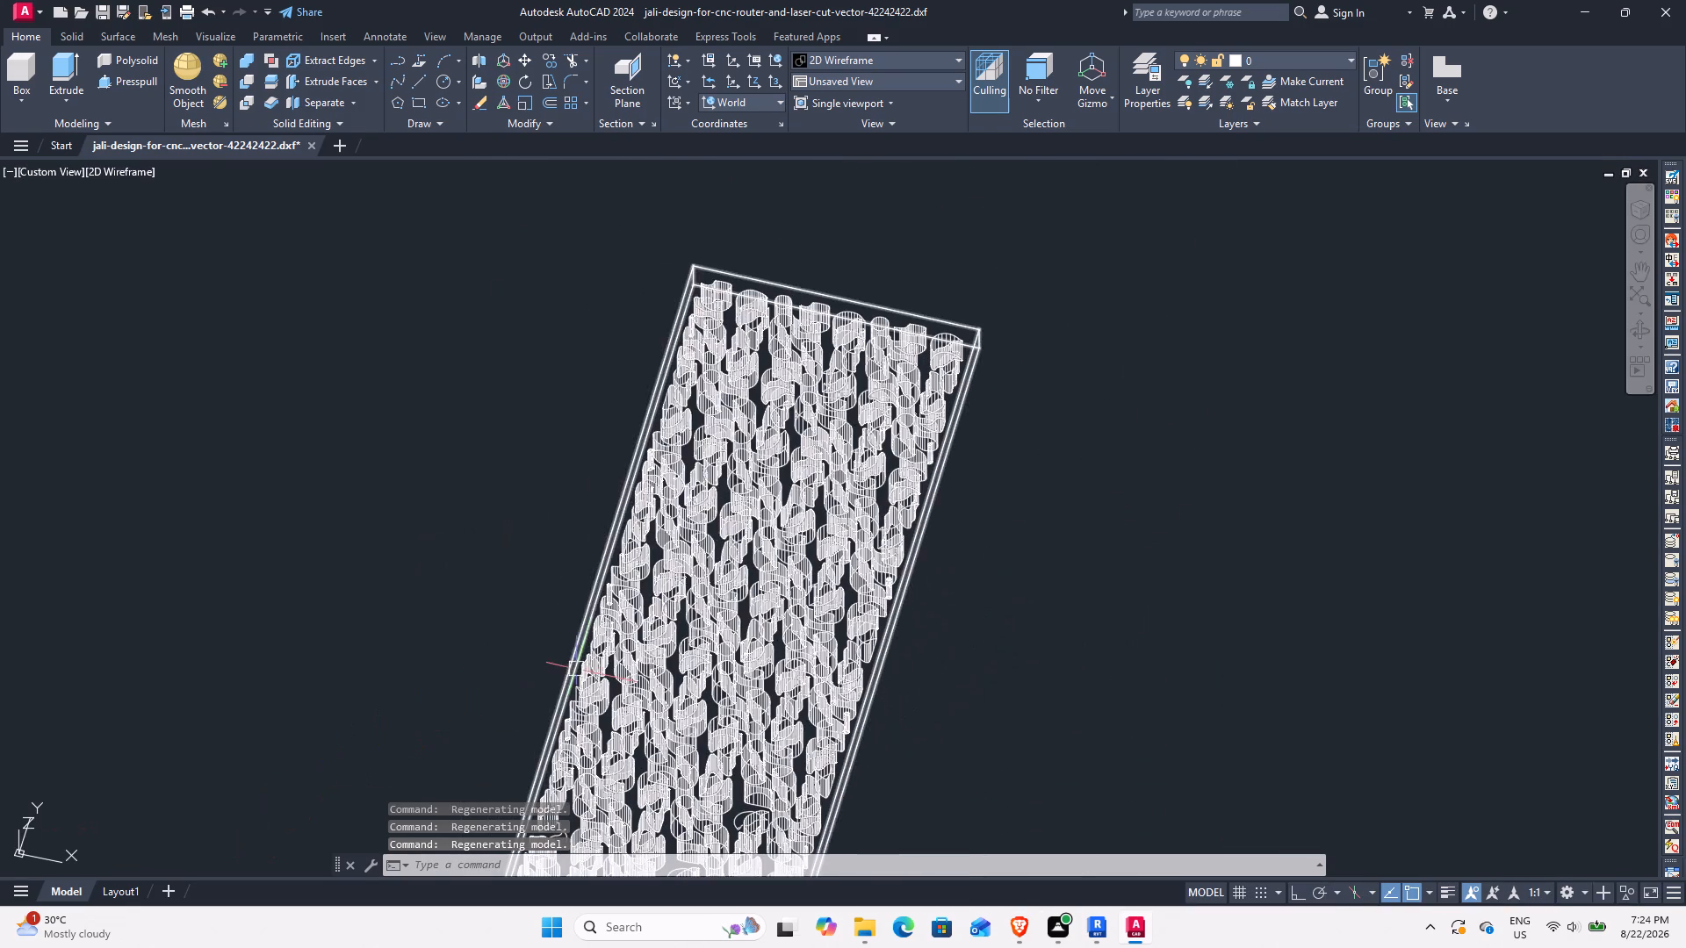
{"action": "middle_click_drag", "start_coordinate": [576, 667], "coordinate": [565, 423]}
{"action": "left_click", "coordinate": [1192, 596]}
{"action": "left_click", "coordinate": [1053, 734]}
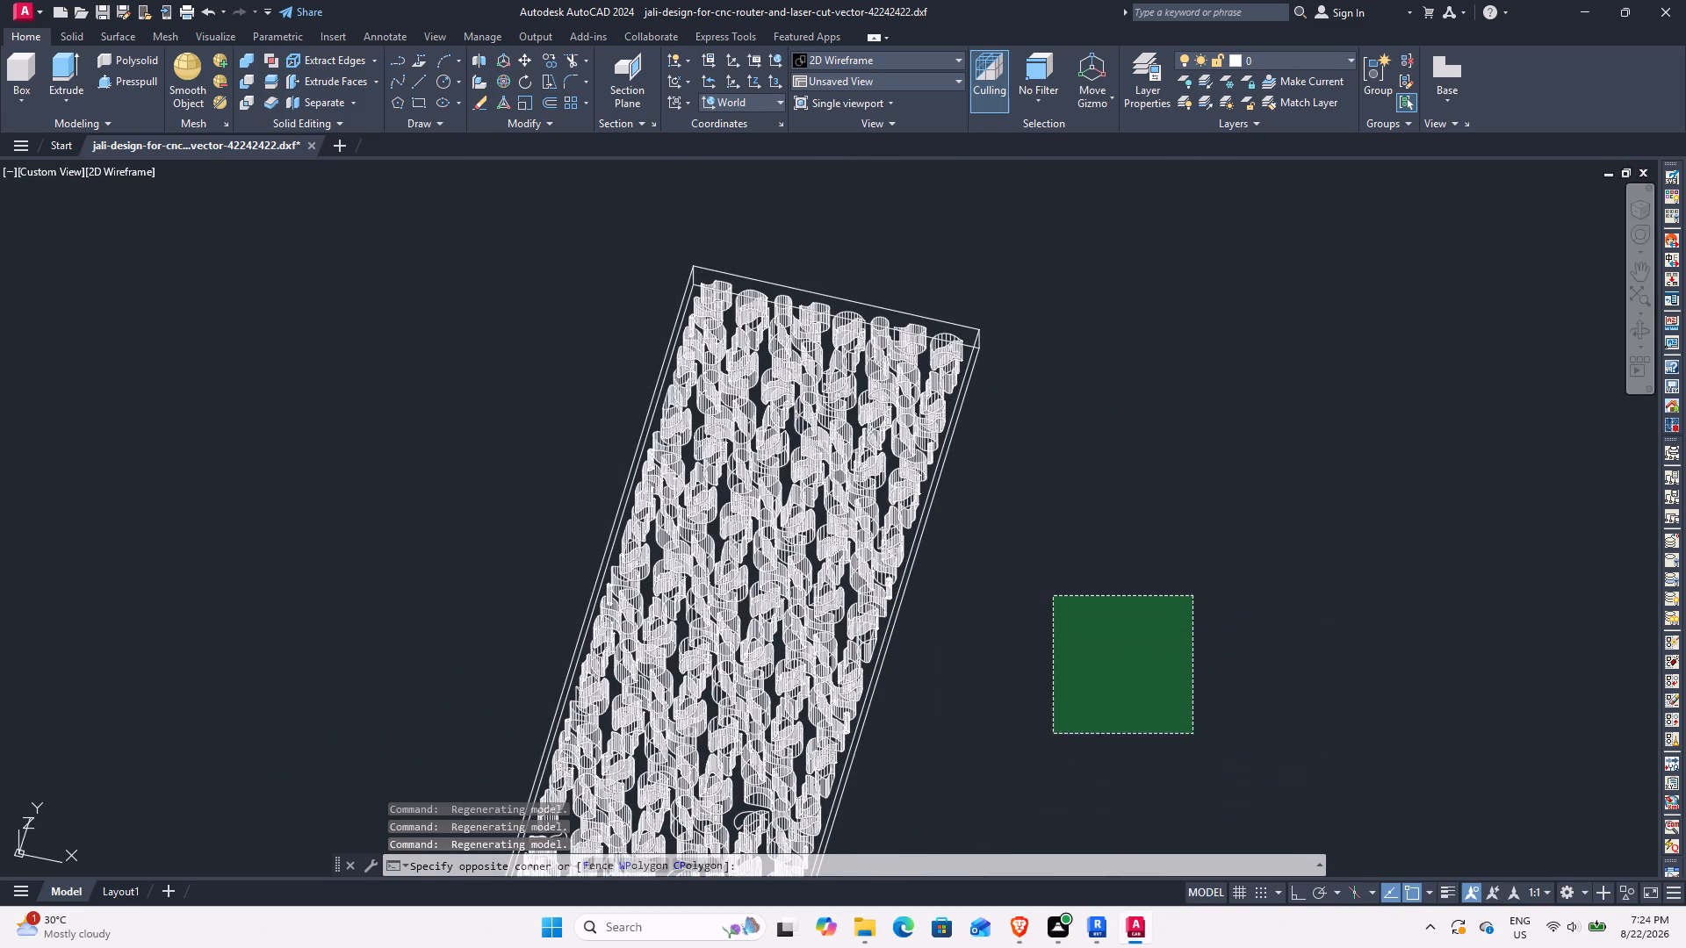
{"action": "middle_click_drag", "start_coordinate": [988, 708], "coordinate": [994, 518], "text": "shift"}
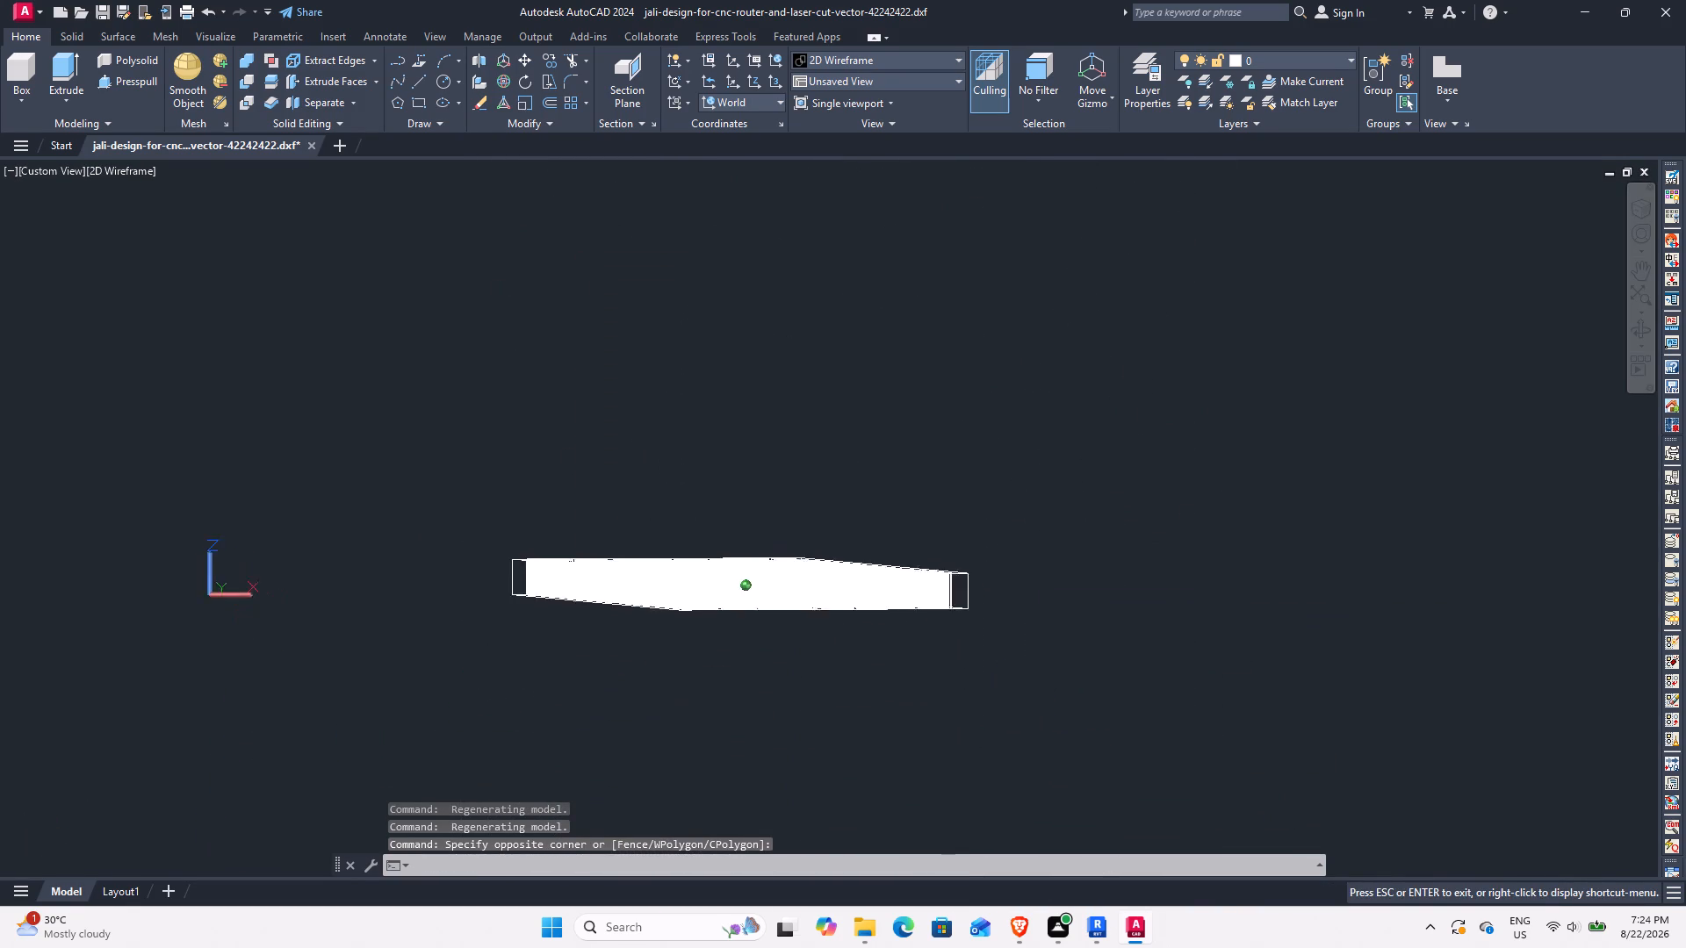
{"action": "middle_click_drag", "start_coordinate": [994, 518], "coordinate": [720, 786], "text": "shift"}
{"action": "middle_click_drag", "start_coordinate": [745, 596], "coordinate": [530, 422], "text": "shift"}
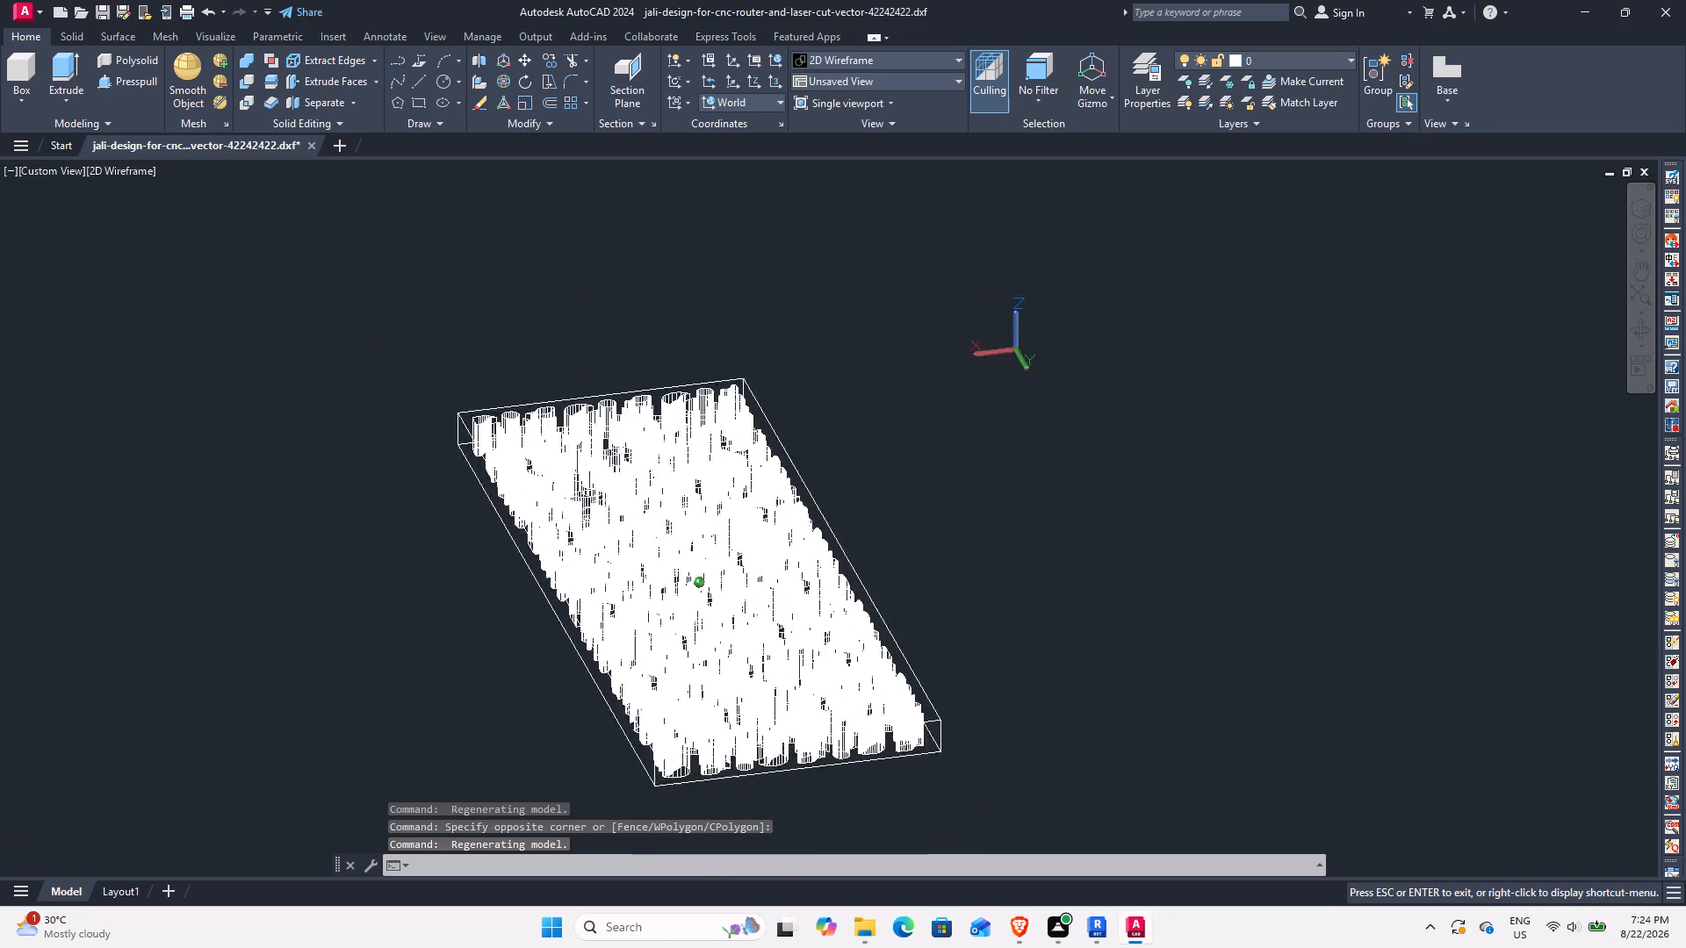
{"action": "middle_click_drag", "start_coordinate": [530, 422], "coordinate": [433, 508], "text": "shift"}
Examine the extruded petal solids close up and the whole jali panel from tilted, side and top viewpoints.
{"action": "scroll", "coordinate": [739, 603], "scroll_direction": "up", "scroll_amount": 6}
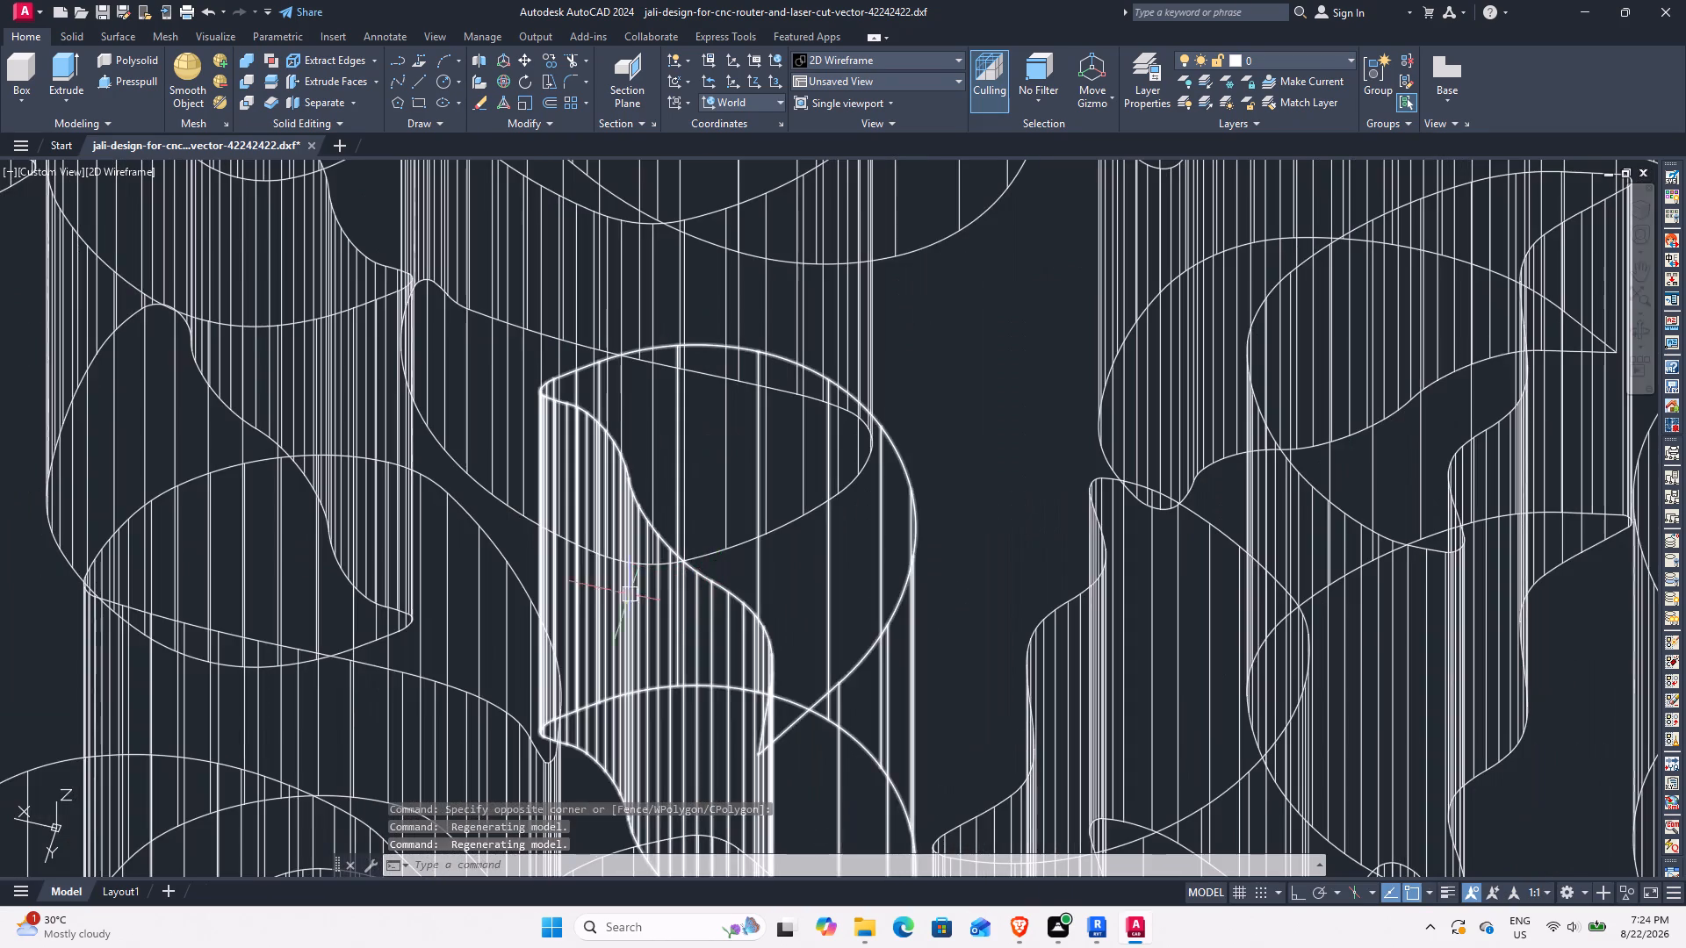
{"action": "scroll", "coordinate": [594, 628], "scroll_direction": "down", "scroll_amount": 5}
{"action": "middle_click_drag", "start_coordinate": [557, 528], "coordinate": [616, 663], "text": "shift"}
{"action": "middle_click_drag", "start_coordinate": [618, 519], "coordinate": [632, 533]}
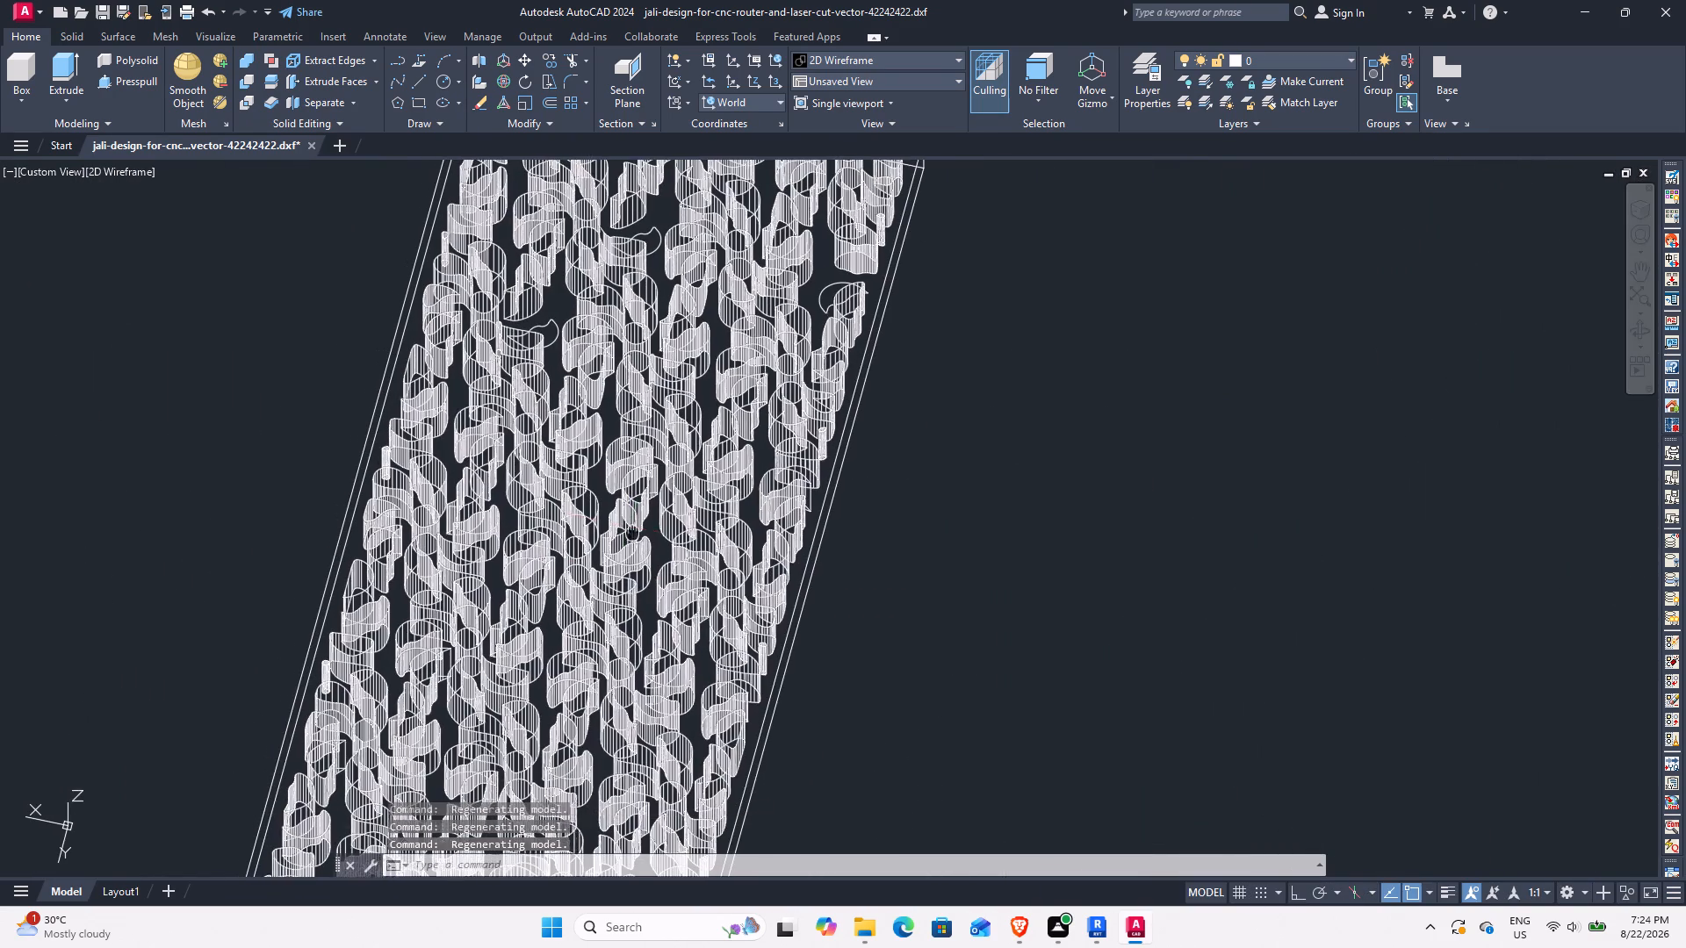
{"action": "middle_click_drag", "start_coordinate": [632, 533], "coordinate": [716, 689]}
{"action": "middle_click_drag", "start_coordinate": [709, 679], "coordinate": [747, 355]}
{"action": "middle_click_drag", "start_coordinate": [728, 393], "coordinate": [768, 550], "text": "shift"}
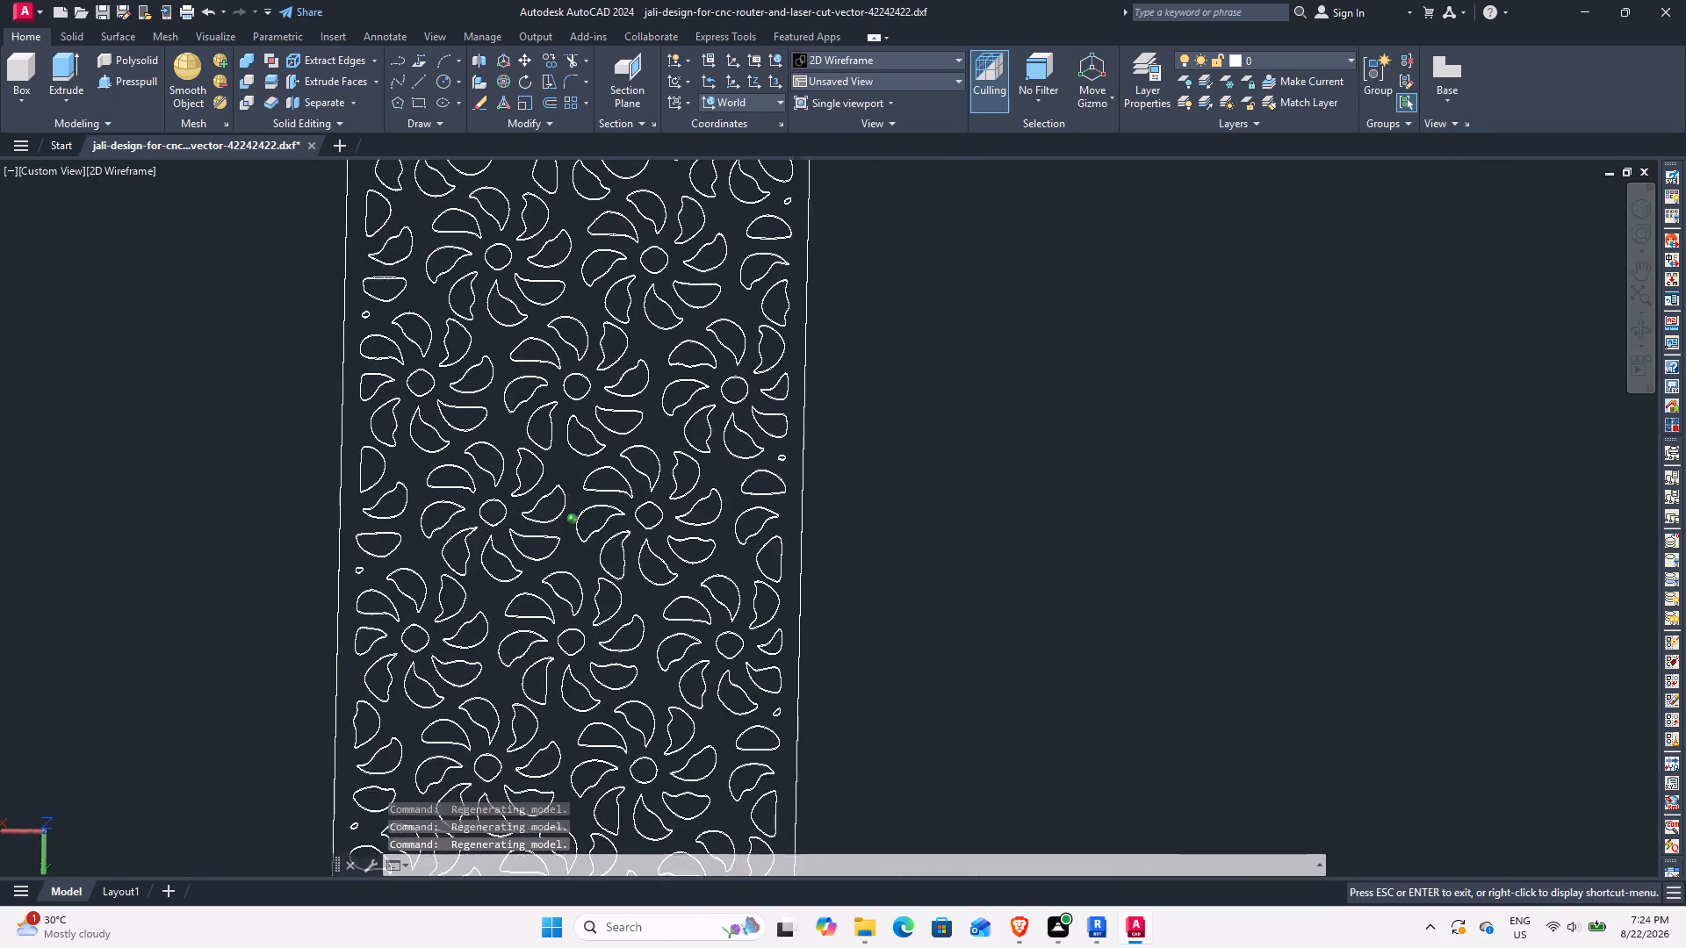
{"action": "middle_click_drag", "start_coordinate": [768, 550], "coordinate": [758, 637], "text": "shift"}
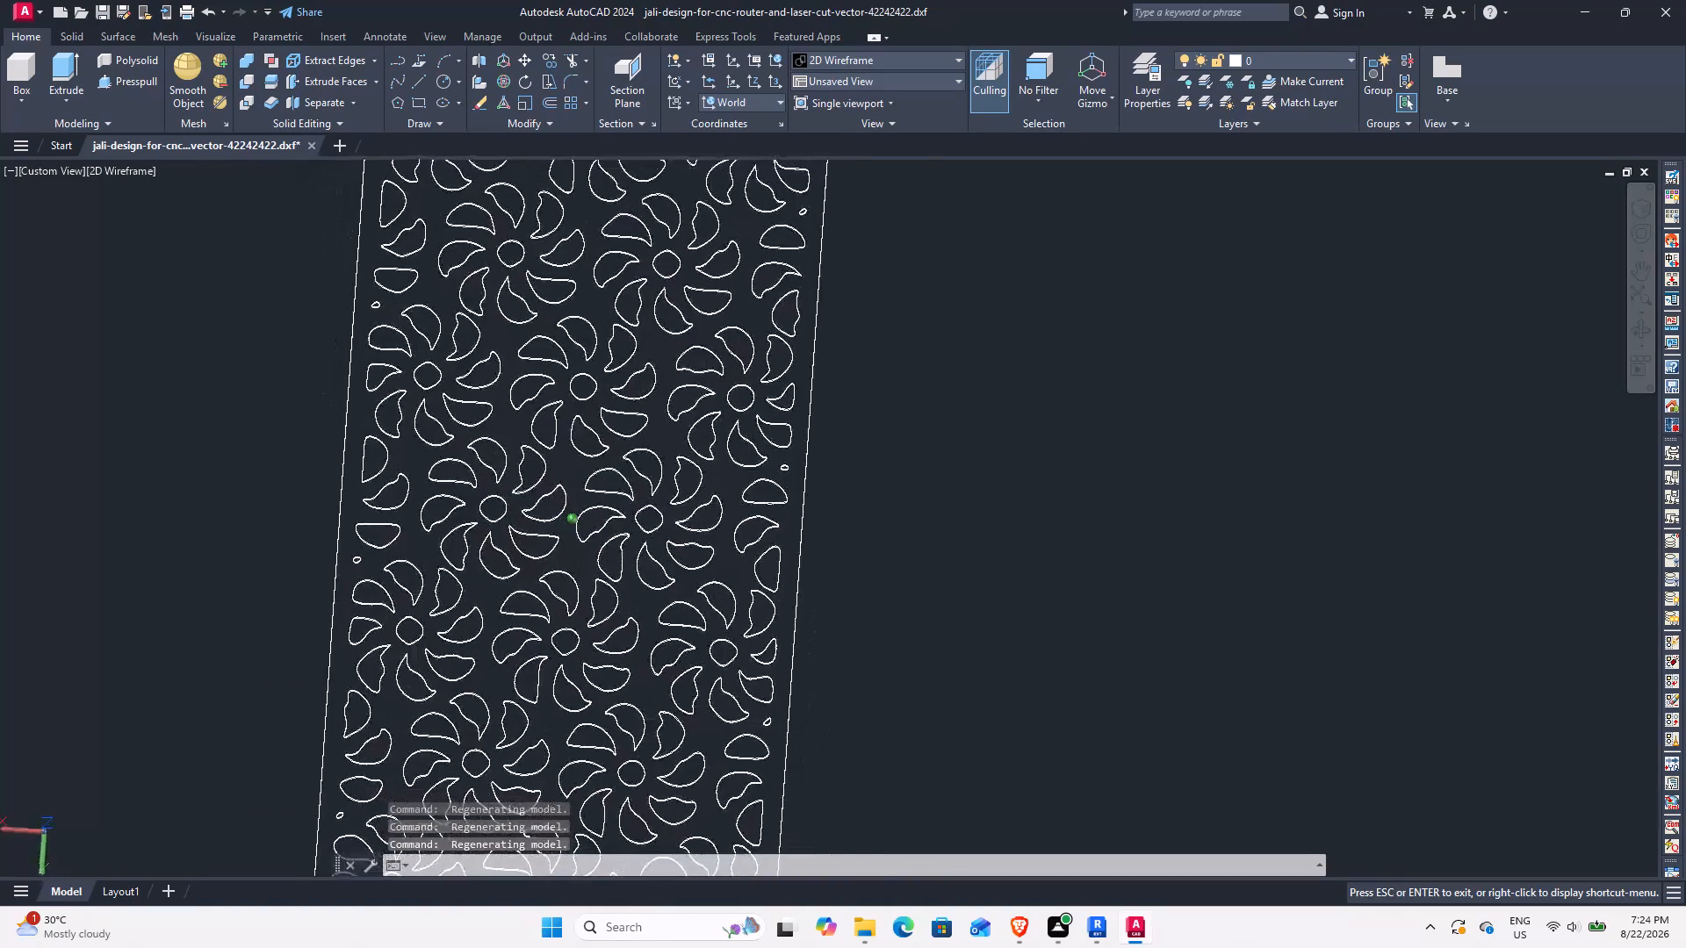
{"action": "middle_click_drag", "start_coordinate": [758, 637], "coordinate": [479, 492], "text": "shift"}
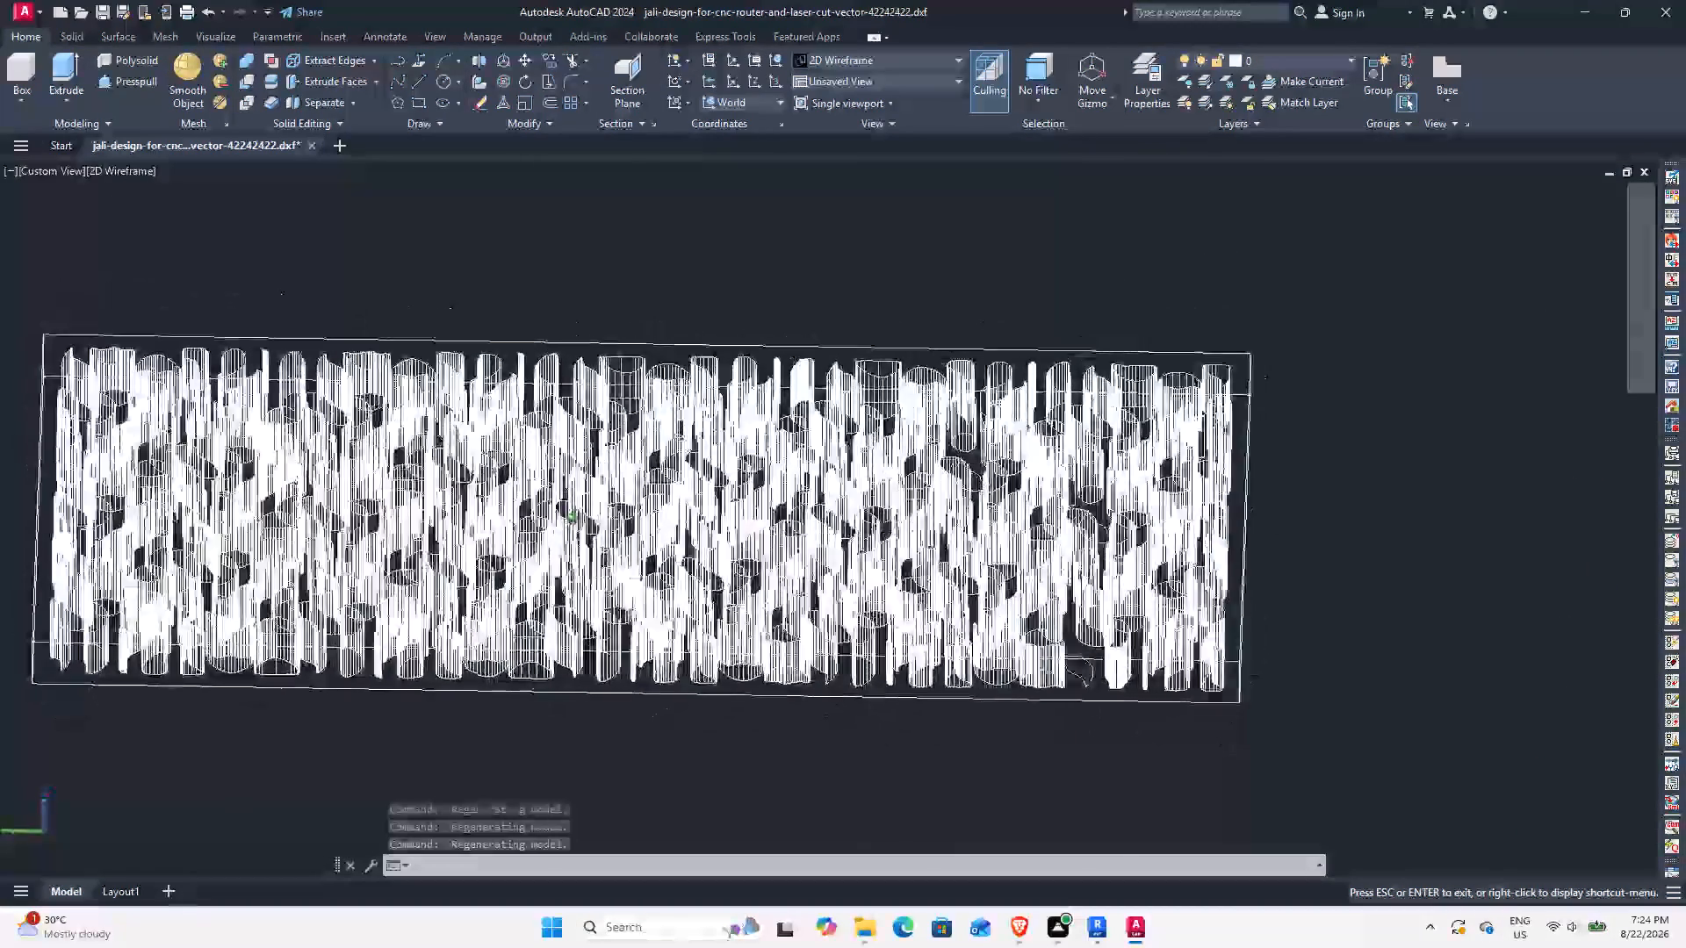
{"action": "middle_click_drag", "start_coordinate": [479, 492], "coordinate": [398, 571], "text": "shift"}
{"action": "middle_click_drag", "start_coordinate": [658, 619], "coordinate": [537, 722], "text": "shift"}
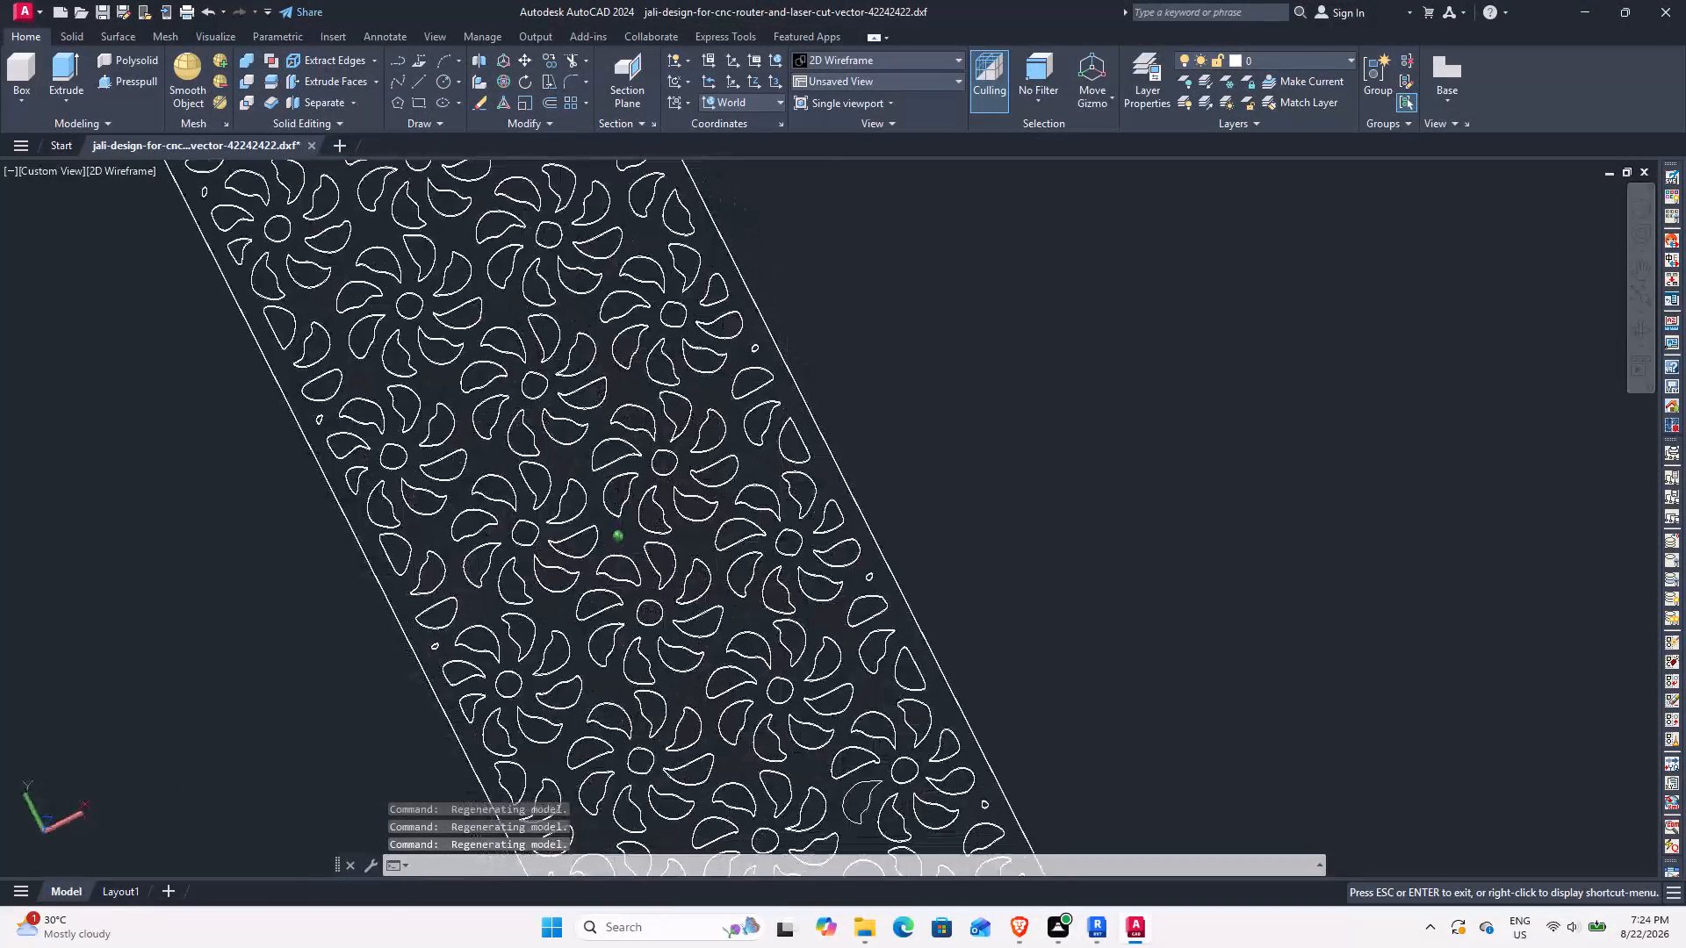
{"action": "middle_click_drag", "start_coordinate": [537, 722], "coordinate": [538, 725], "text": "shift"}
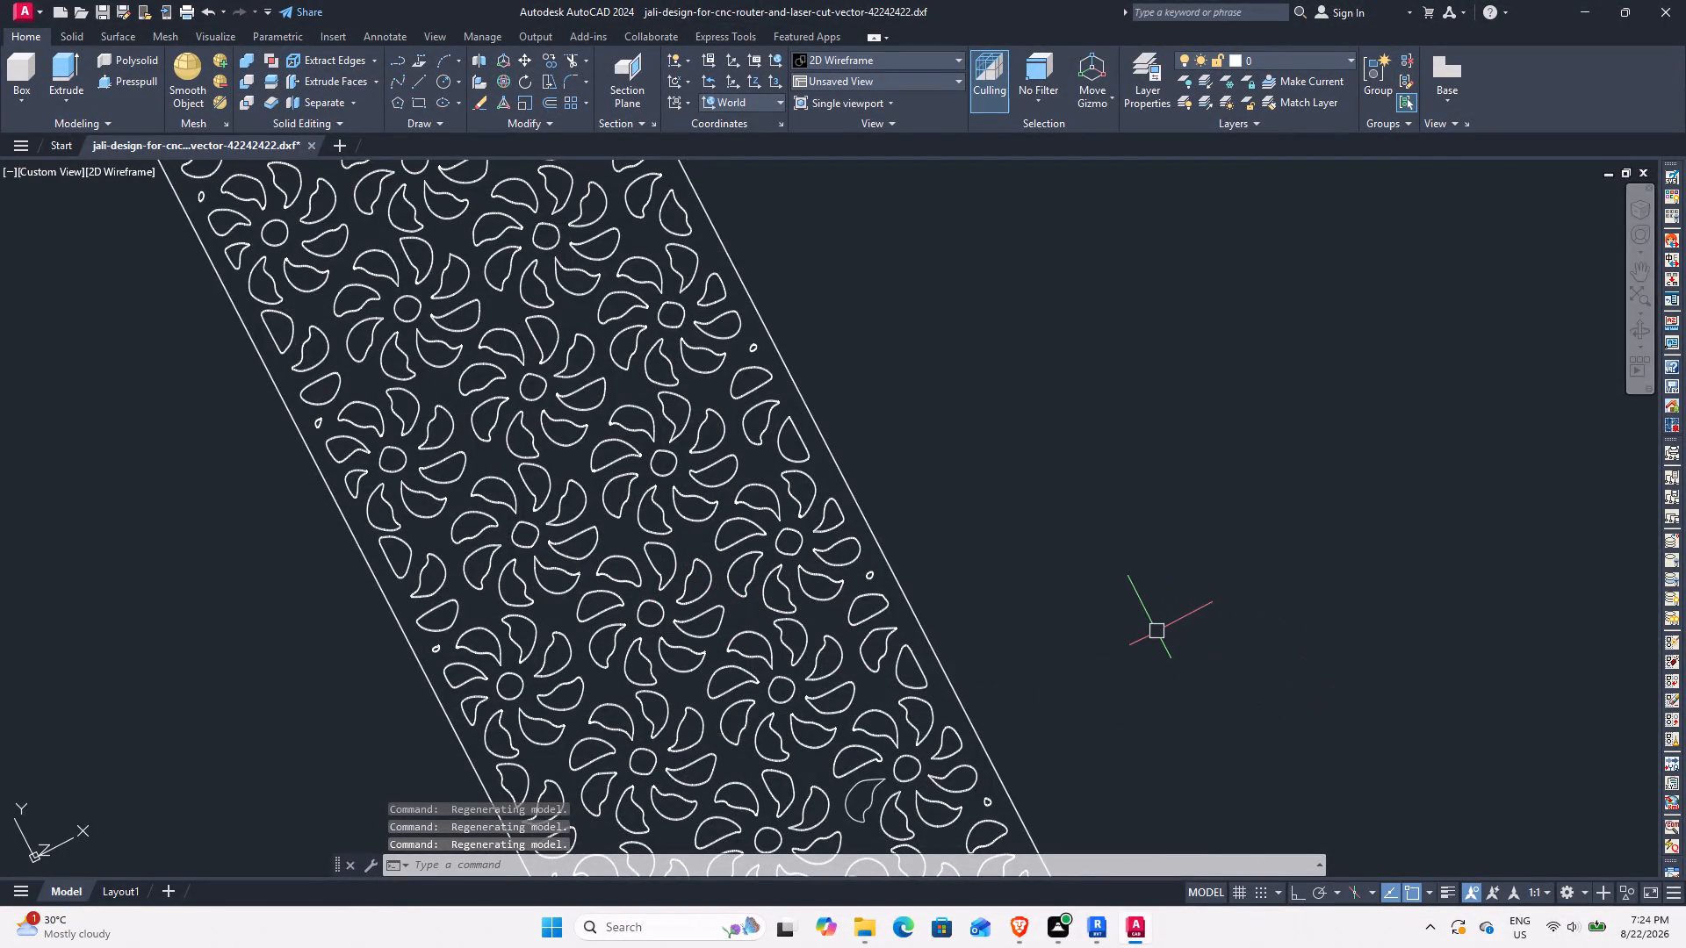
Inspect the petals at the jali panel's lower end from above and at a tilt, including the thinner-lined outlines.
{"action": "scroll", "coordinate": [1156, 632], "scroll_direction": "down", "scroll_amount": 3}
{"action": "middle_click_drag", "start_coordinate": [1160, 754], "coordinate": [1075, 659]}
{"action": "scroll", "coordinate": [990, 623], "scroll_direction": "up", "scroll_amount": 2}
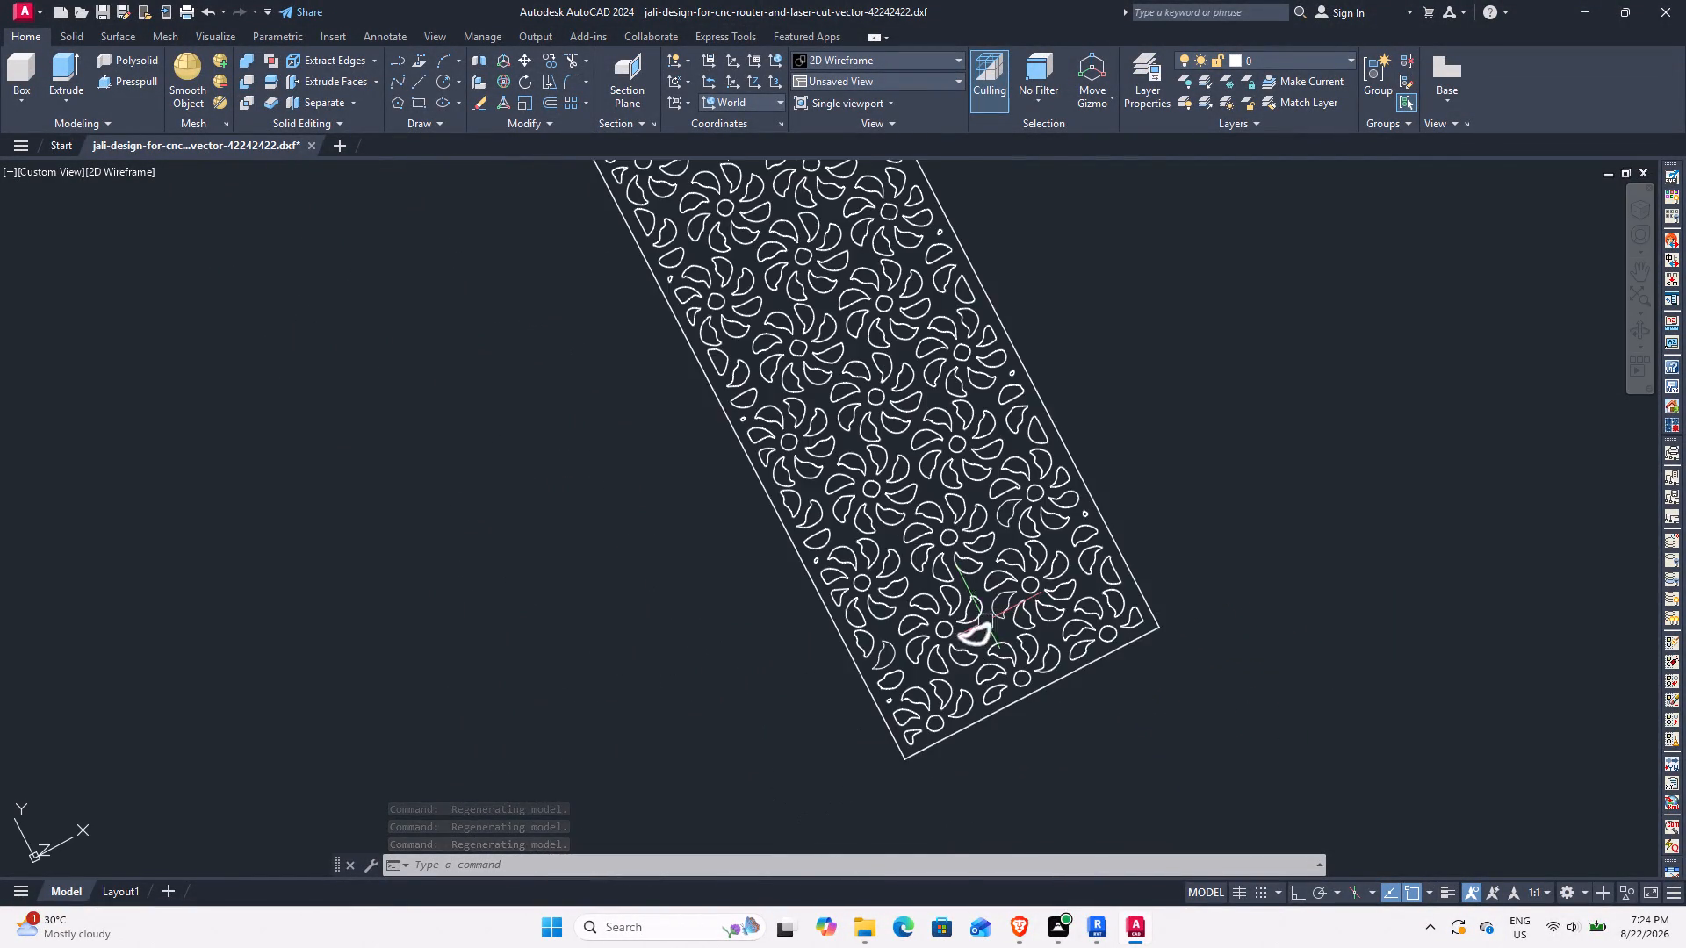
{"action": "scroll", "coordinate": [971, 628], "scroll_direction": "up", "scroll_amount": 2}
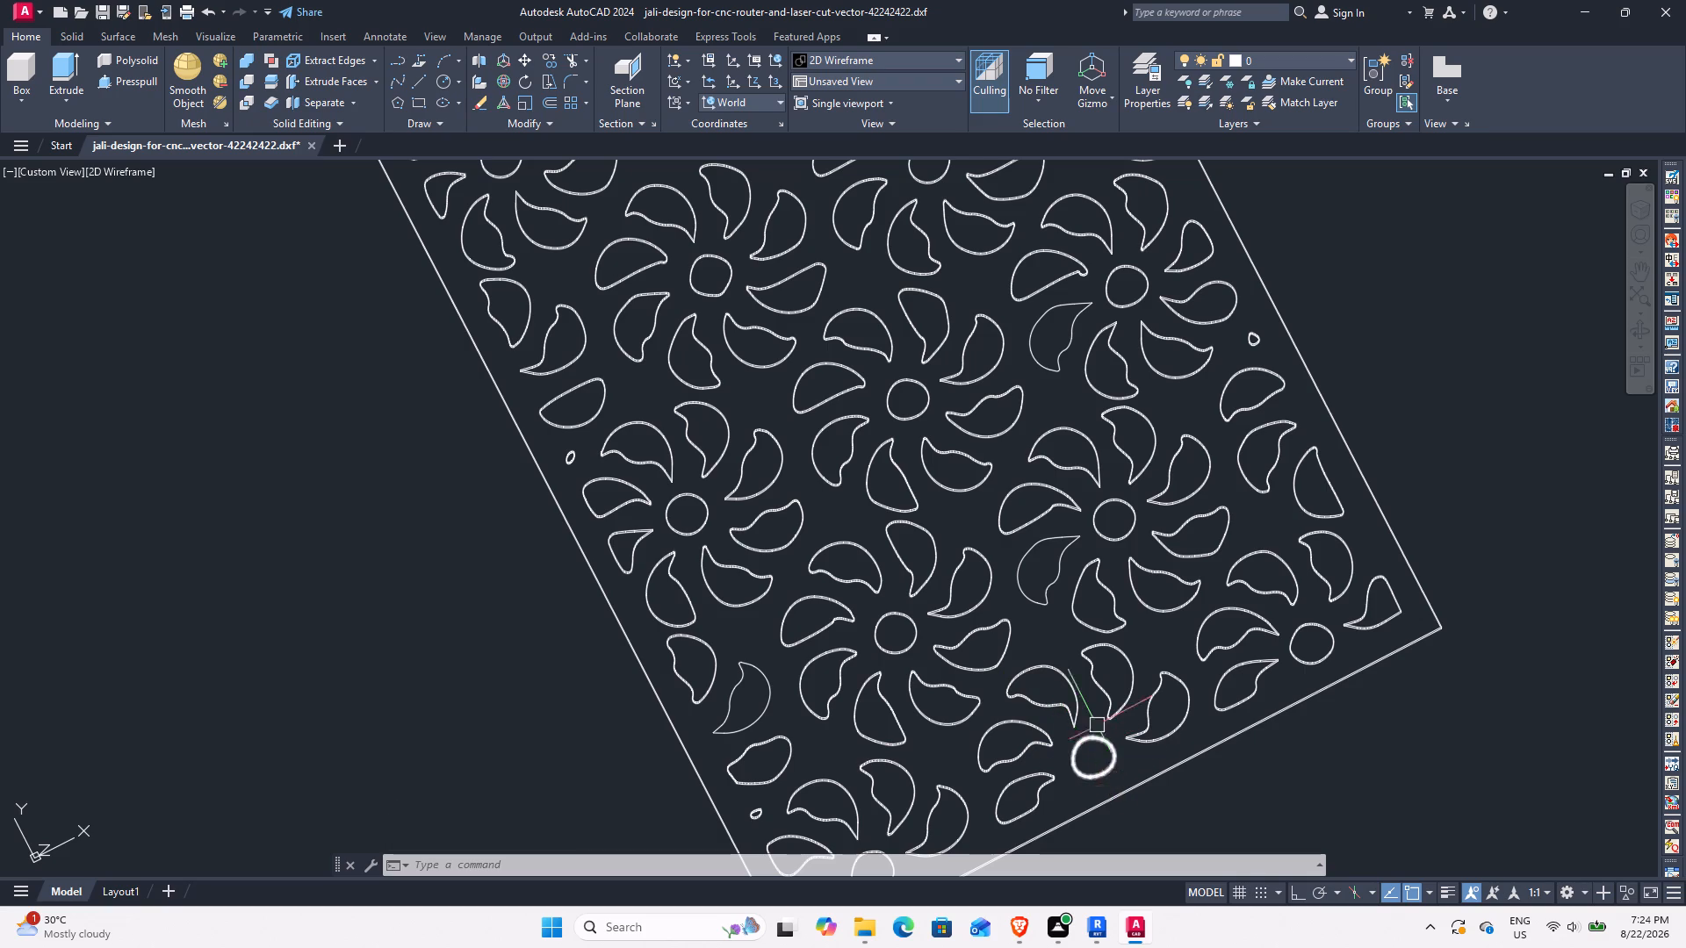
{"action": "scroll", "coordinate": [1078, 686], "scroll_direction": "down", "scroll_amount": 2}
{"action": "middle_click_drag", "start_coordinate": [983, 700], "coordinate": [1042, 576], "text": "shift"}
{"action": "middle_click_drag", "start_coordinate": [1056, 649], "coordinate": [1054, 612]}
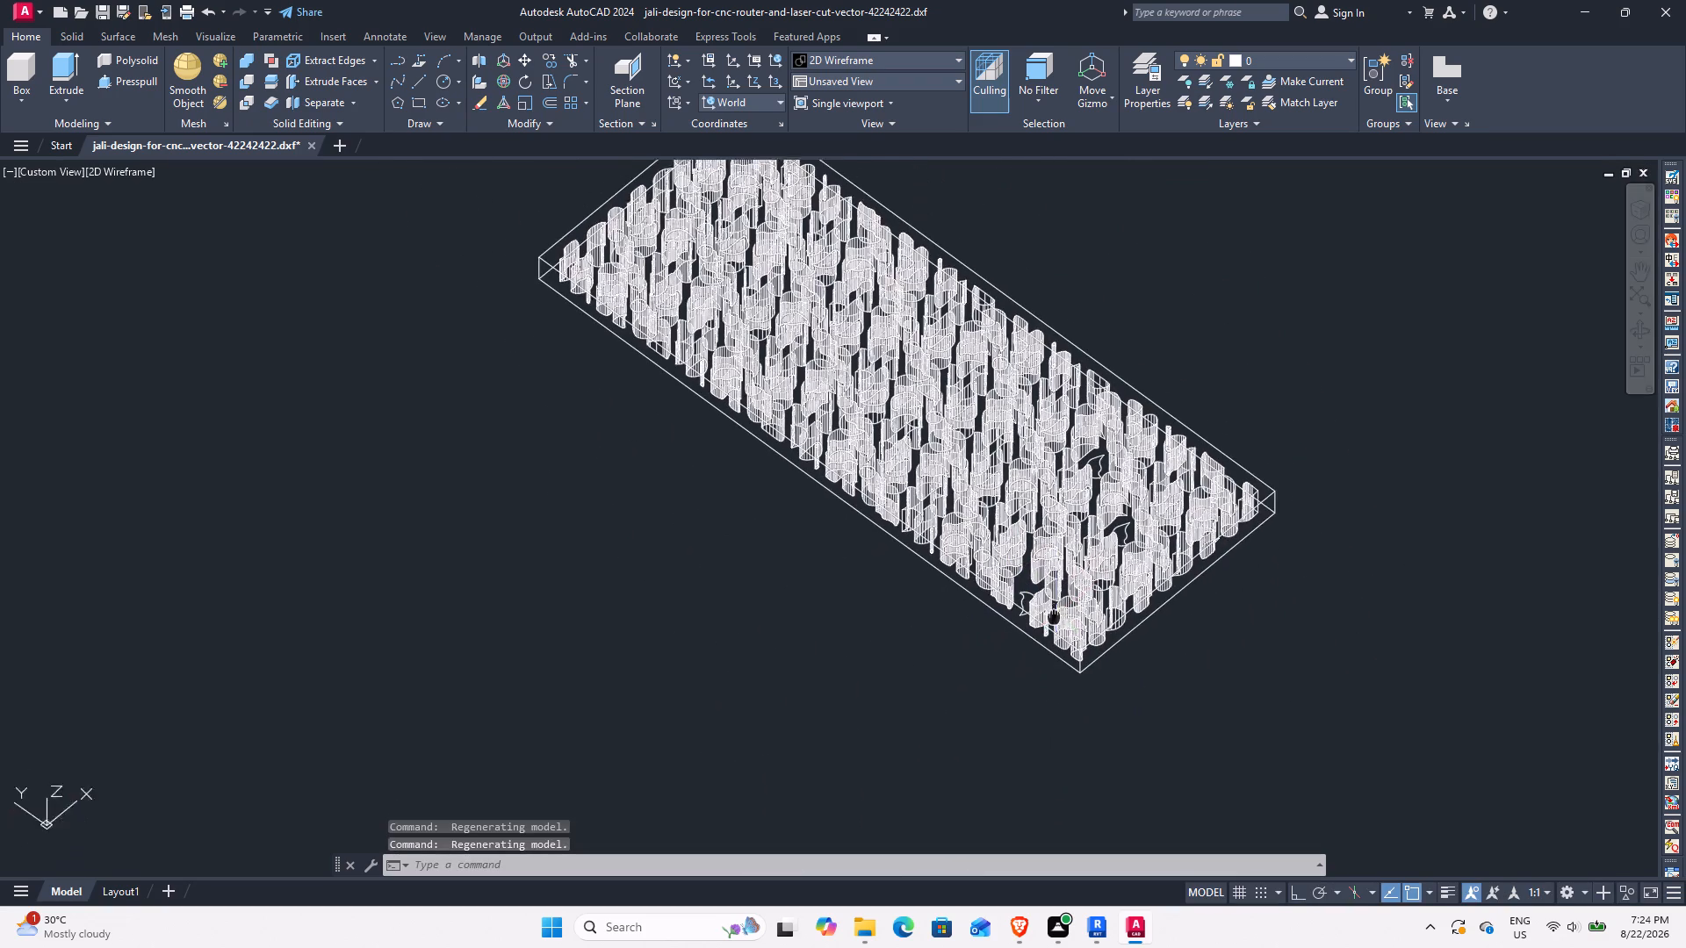
{"action": "middle_click_drag", "start_coordinate": [1054, 612], "coordinate": [1059, 473]}
{"action": "middle_click_drag", "start_coordinate": [1020, 557], "coordinate": [907, 701]}
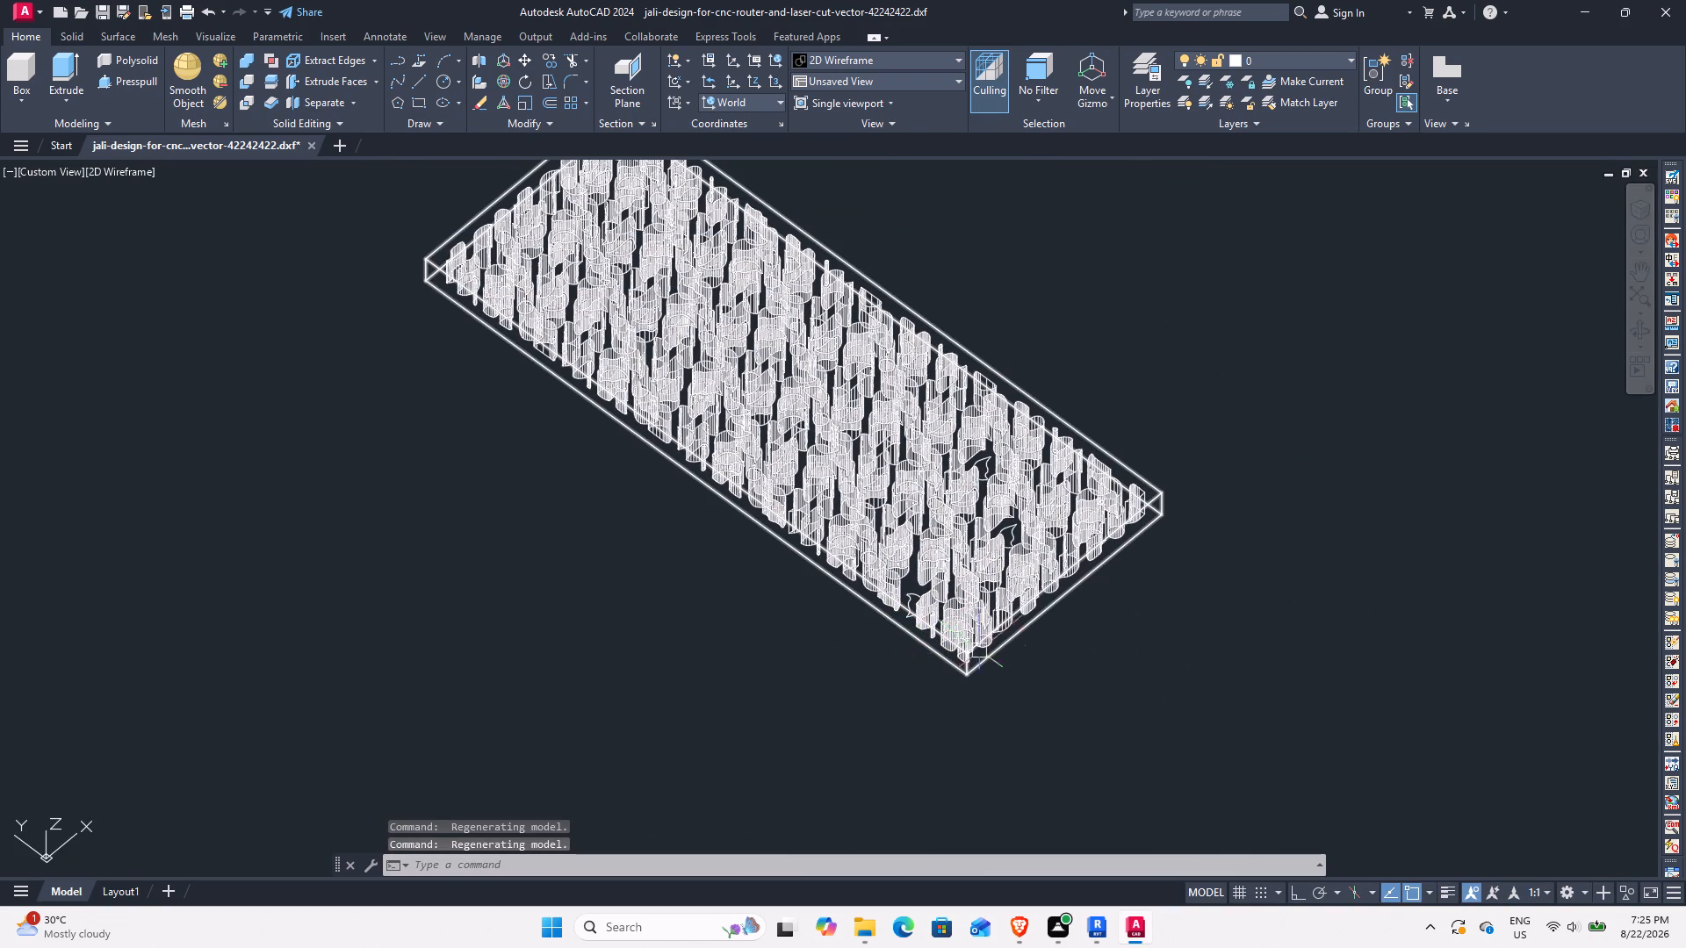
{"action": "middle_click_drag", "start_coordinate": [1099, 568], "coordinate": [951, 715], "text": "shift"}
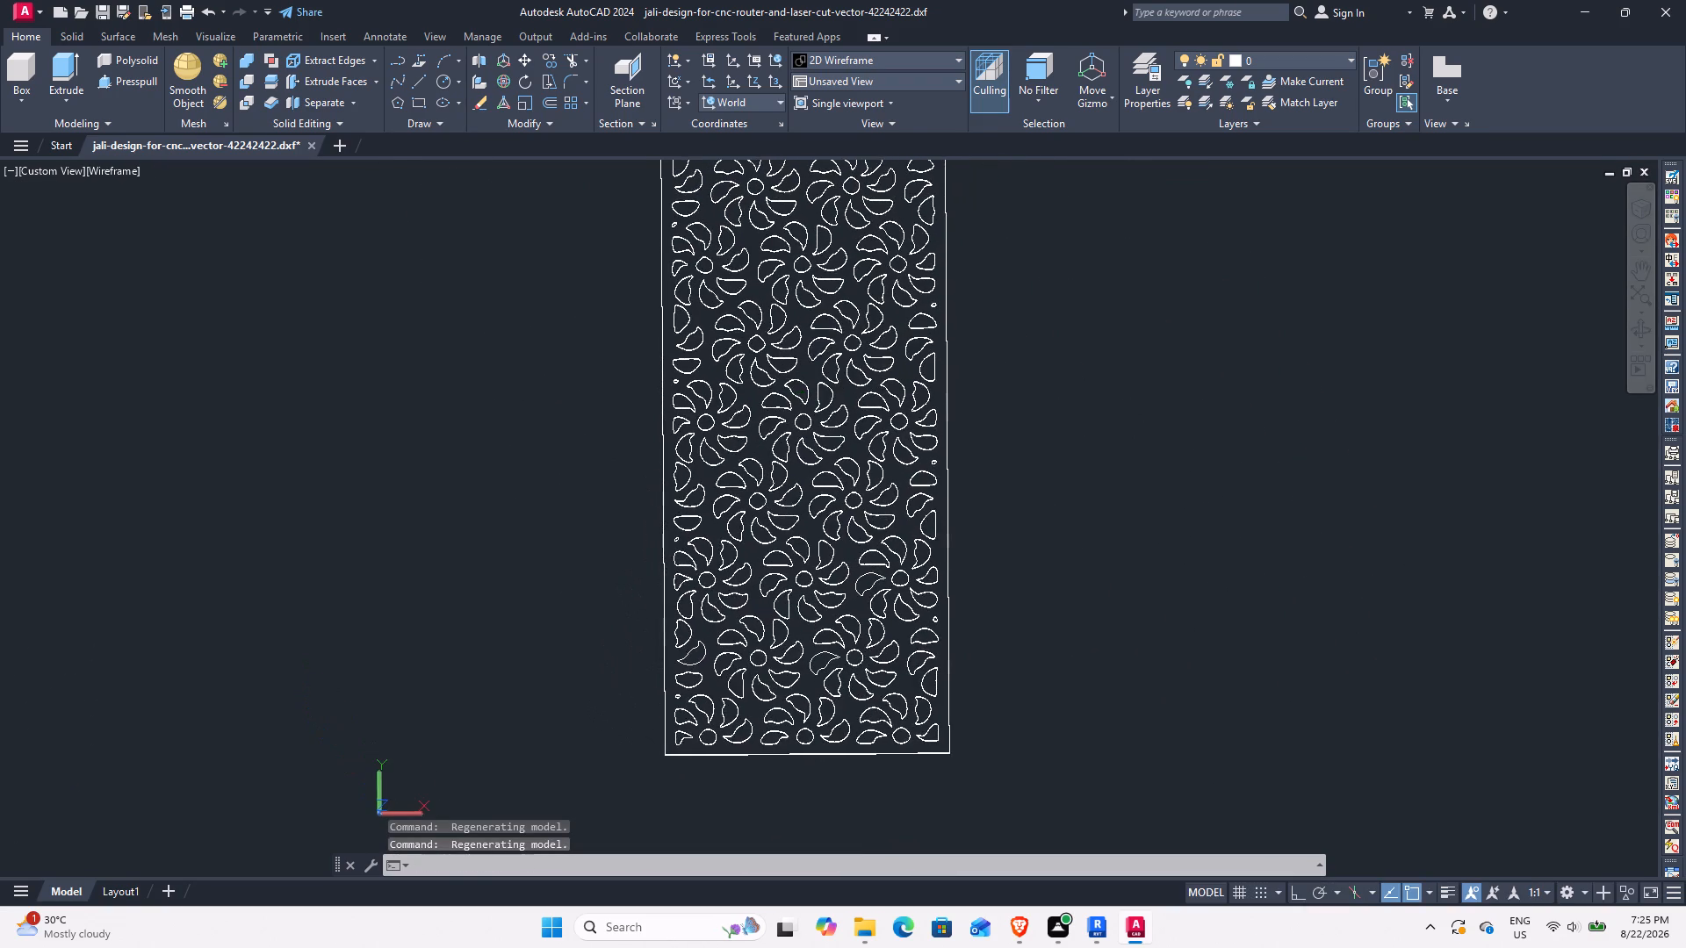
{"action": "middle_click_drag", "start_coordinate": [1045, 557], "coordinate": [1049, 697]}
{"action": "middle_click_drag", "start_coordinate": [1106, 513], "coordinate": [1083, 654]}
{"action": "scroll", "coordinate": [1061, 585], "scroll_direction": "down", "scroll_amount": 2}
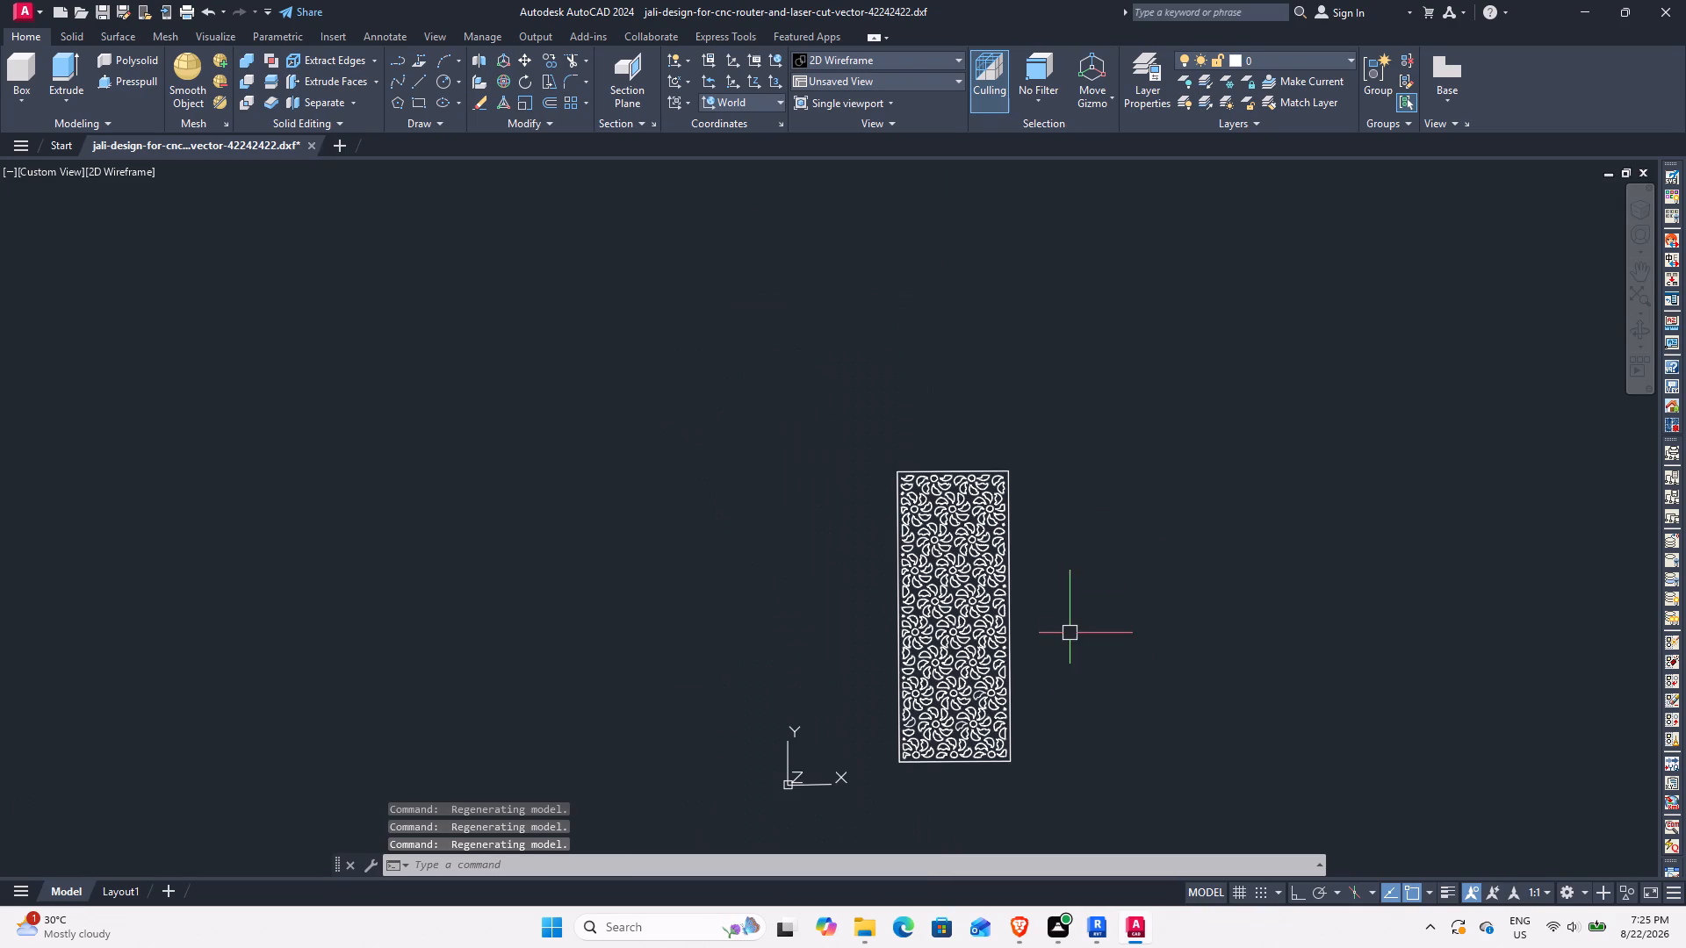
{"action": "middle_click_drag", "start_coordinate": [1070, 631], "coordinate": [1042, 546]}
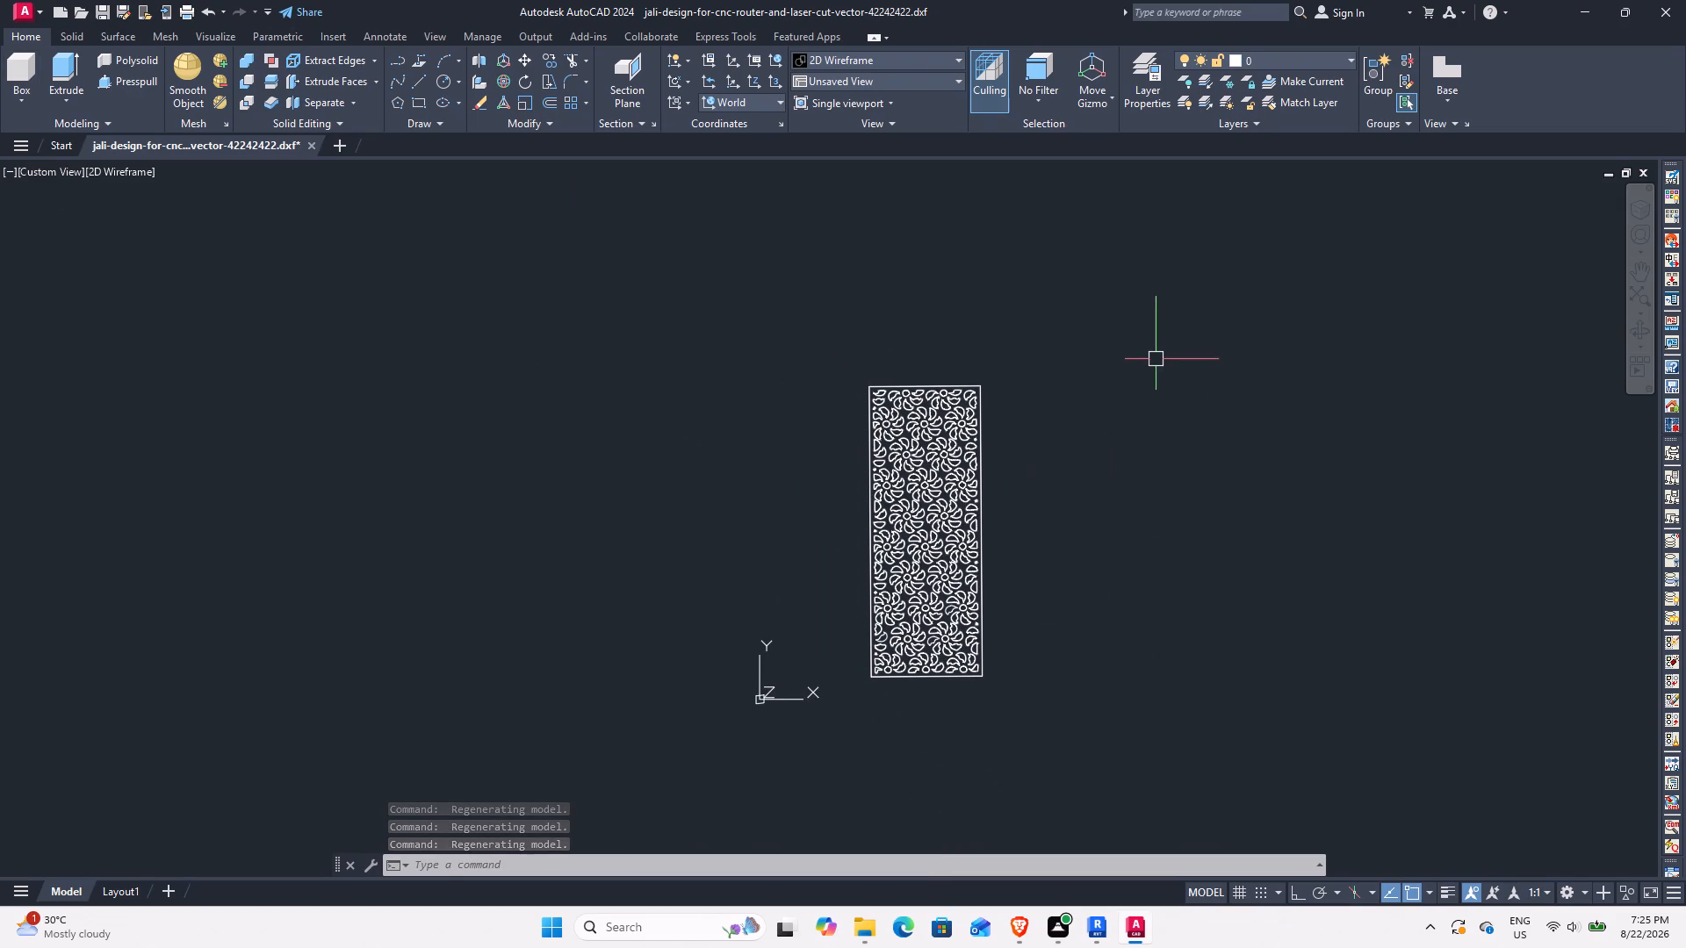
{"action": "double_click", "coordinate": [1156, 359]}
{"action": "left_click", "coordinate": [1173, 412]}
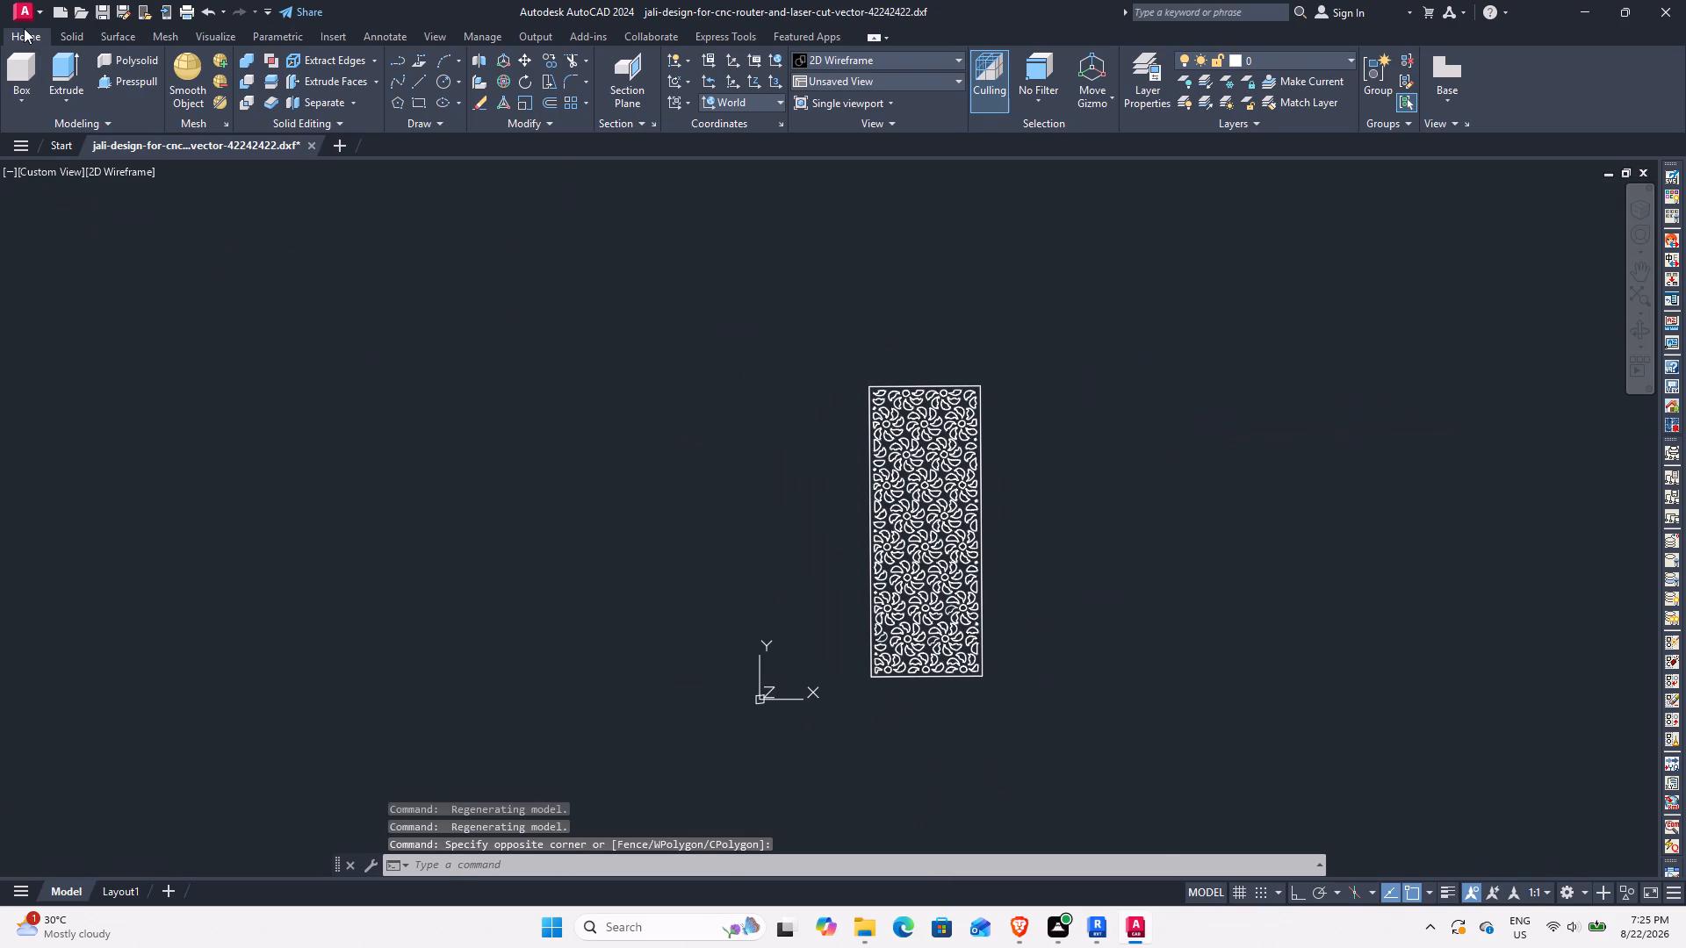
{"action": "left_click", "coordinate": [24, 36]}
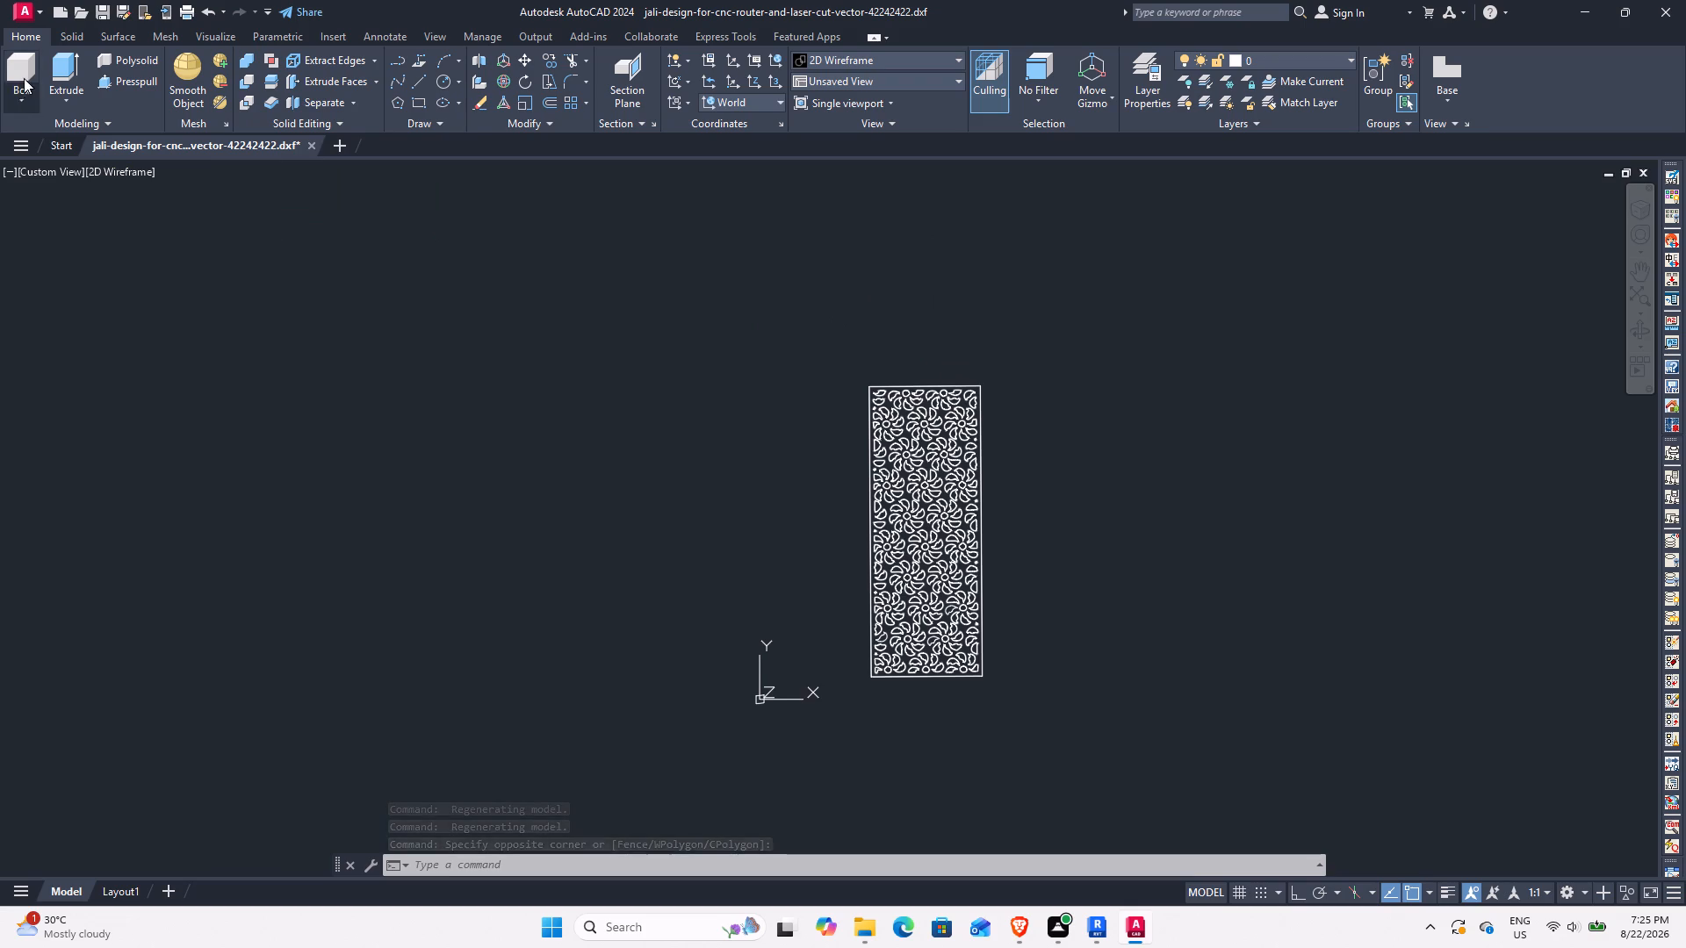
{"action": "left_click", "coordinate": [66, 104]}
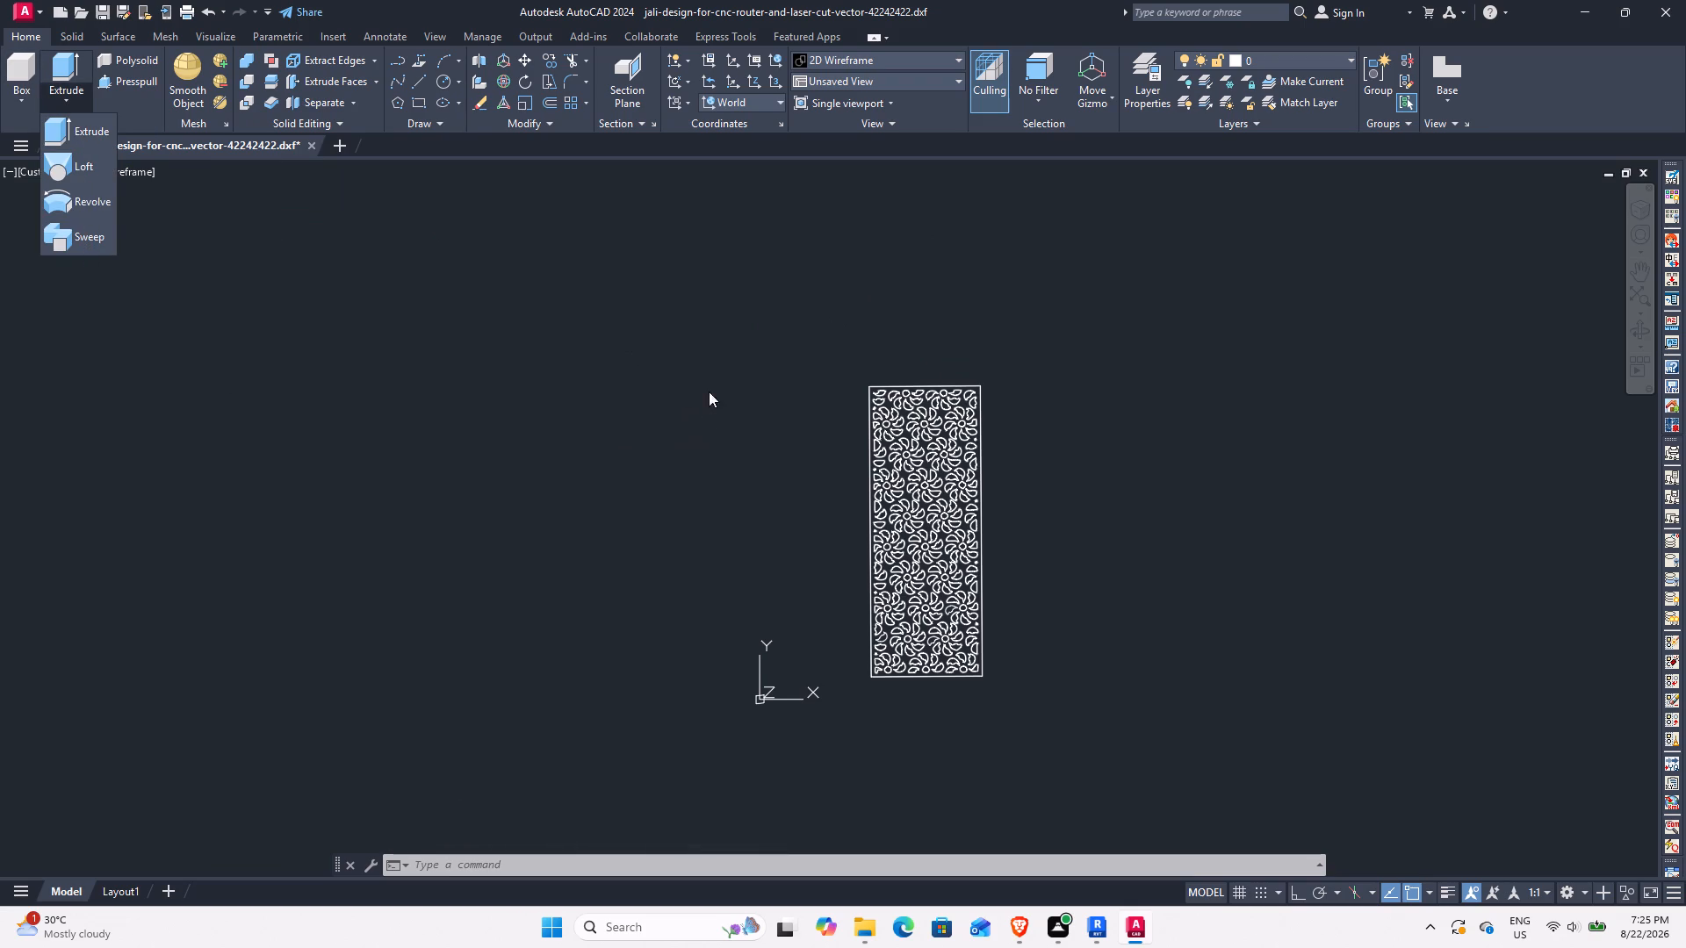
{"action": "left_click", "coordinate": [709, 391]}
Examine the panel's petal pattern and outer frame close up from above, edge-on and in rotated full views.
{"action": "scroll", "coordinate": [973, 534], "scroll_direction": "up", "scroll_amount": 6}
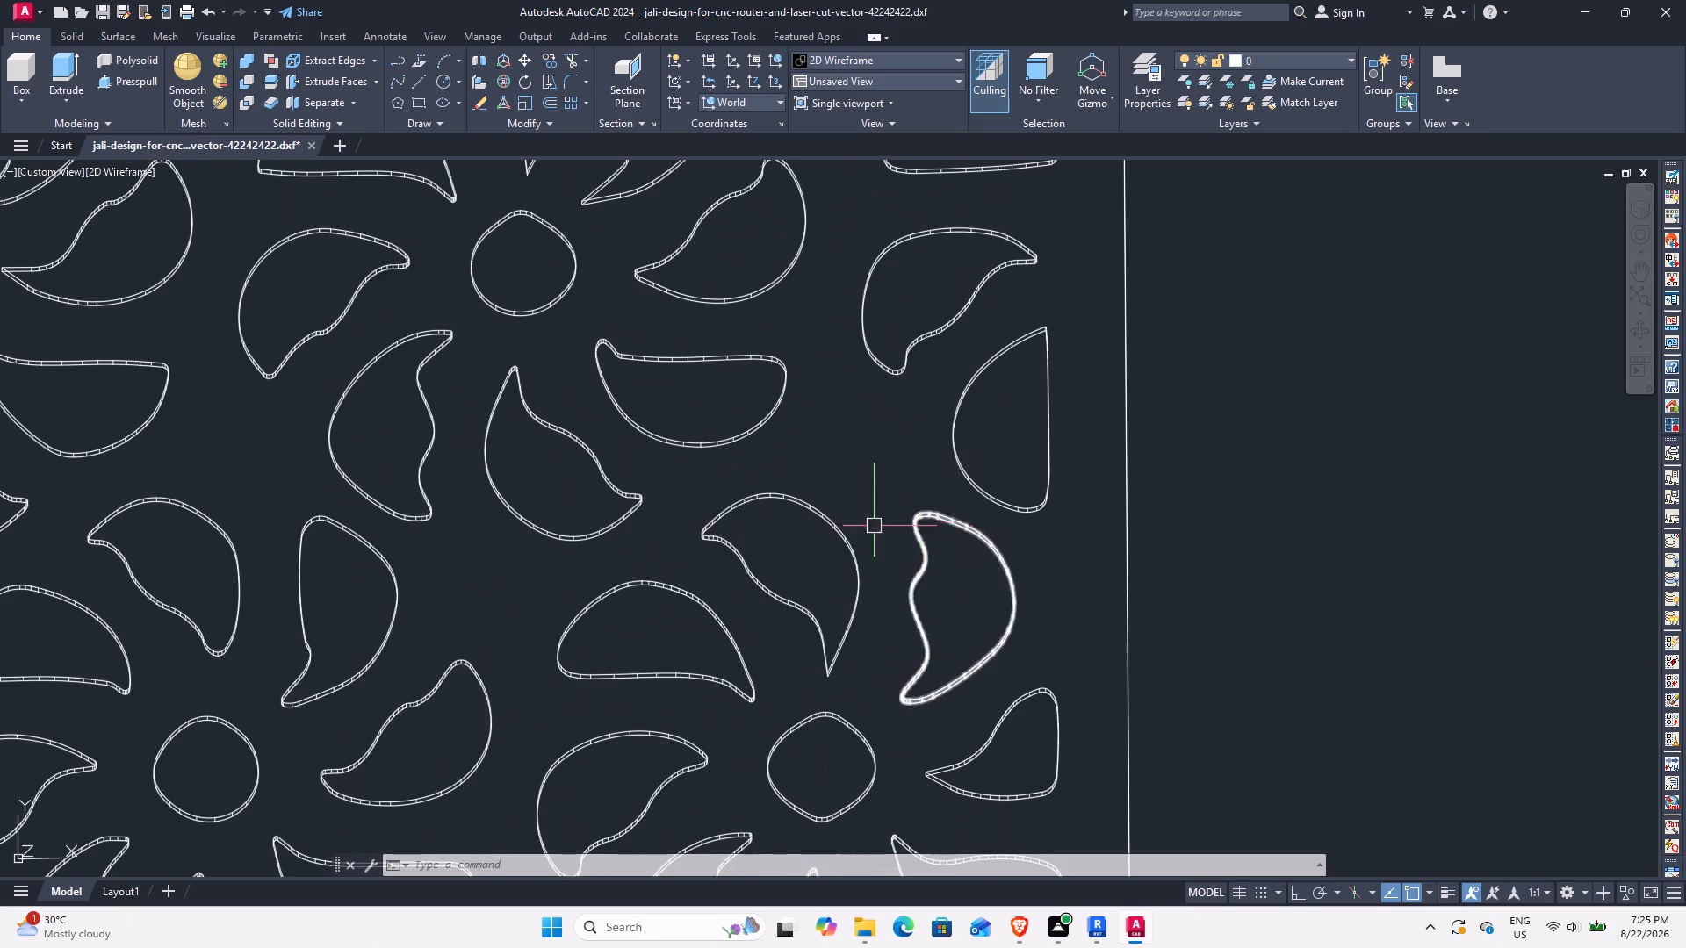
{"action": "scroll", "coordinate": [861, 439], "scroll_direction": "down", "scroll_amount": 2}
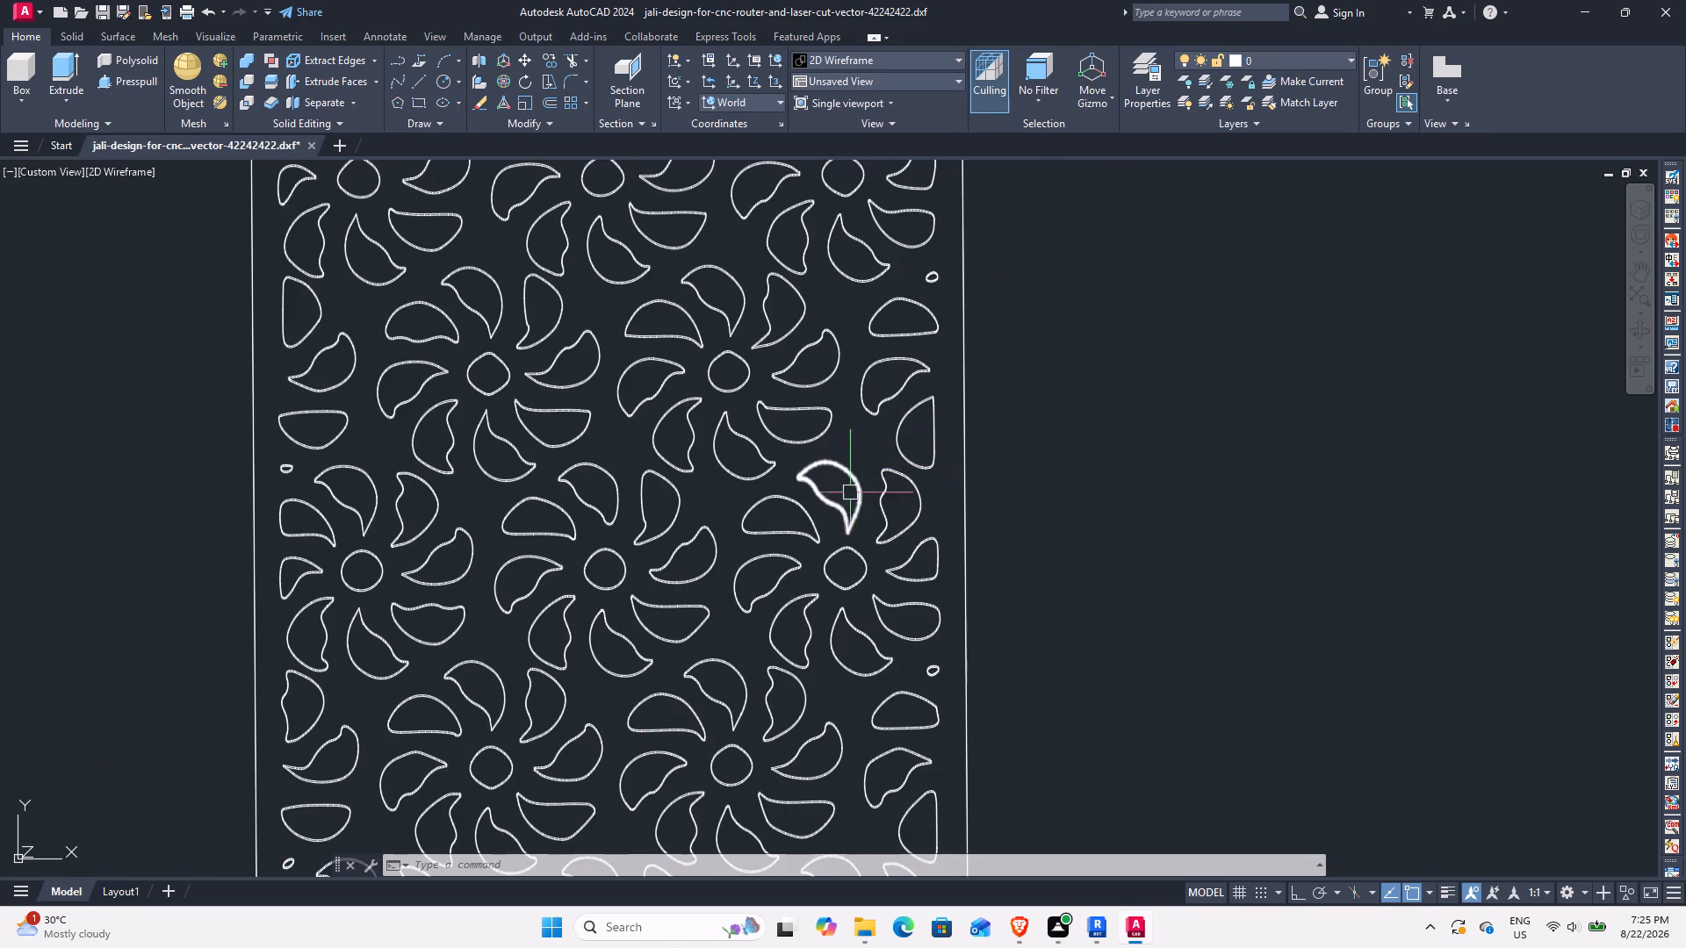
{"action": "middle_click_drag", "start_coordinate": [1052, 560], "coordinate": [1004, 680], "text": "shift"}
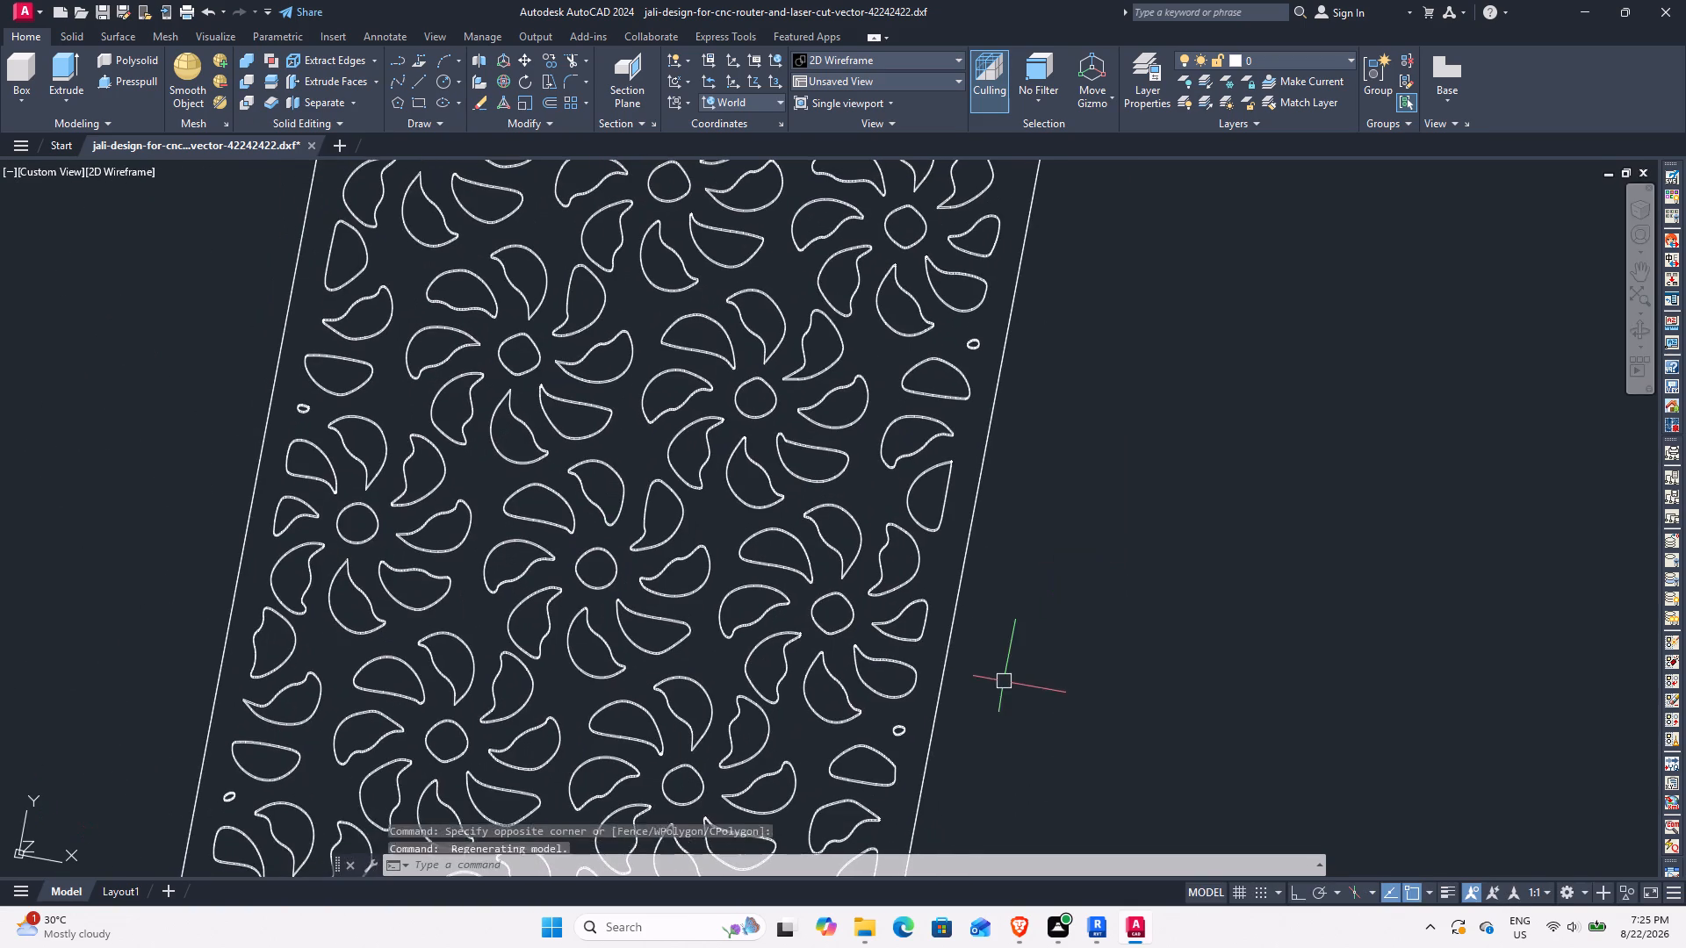
{"action": "middle_click_drag", "start_coordinate": [998, 660], "coordinate": [870, 742]}
{"action": "middle_click_drag", "start_coordinate": [969, 412], "coordinate": [766, 406], "text": "shift"}
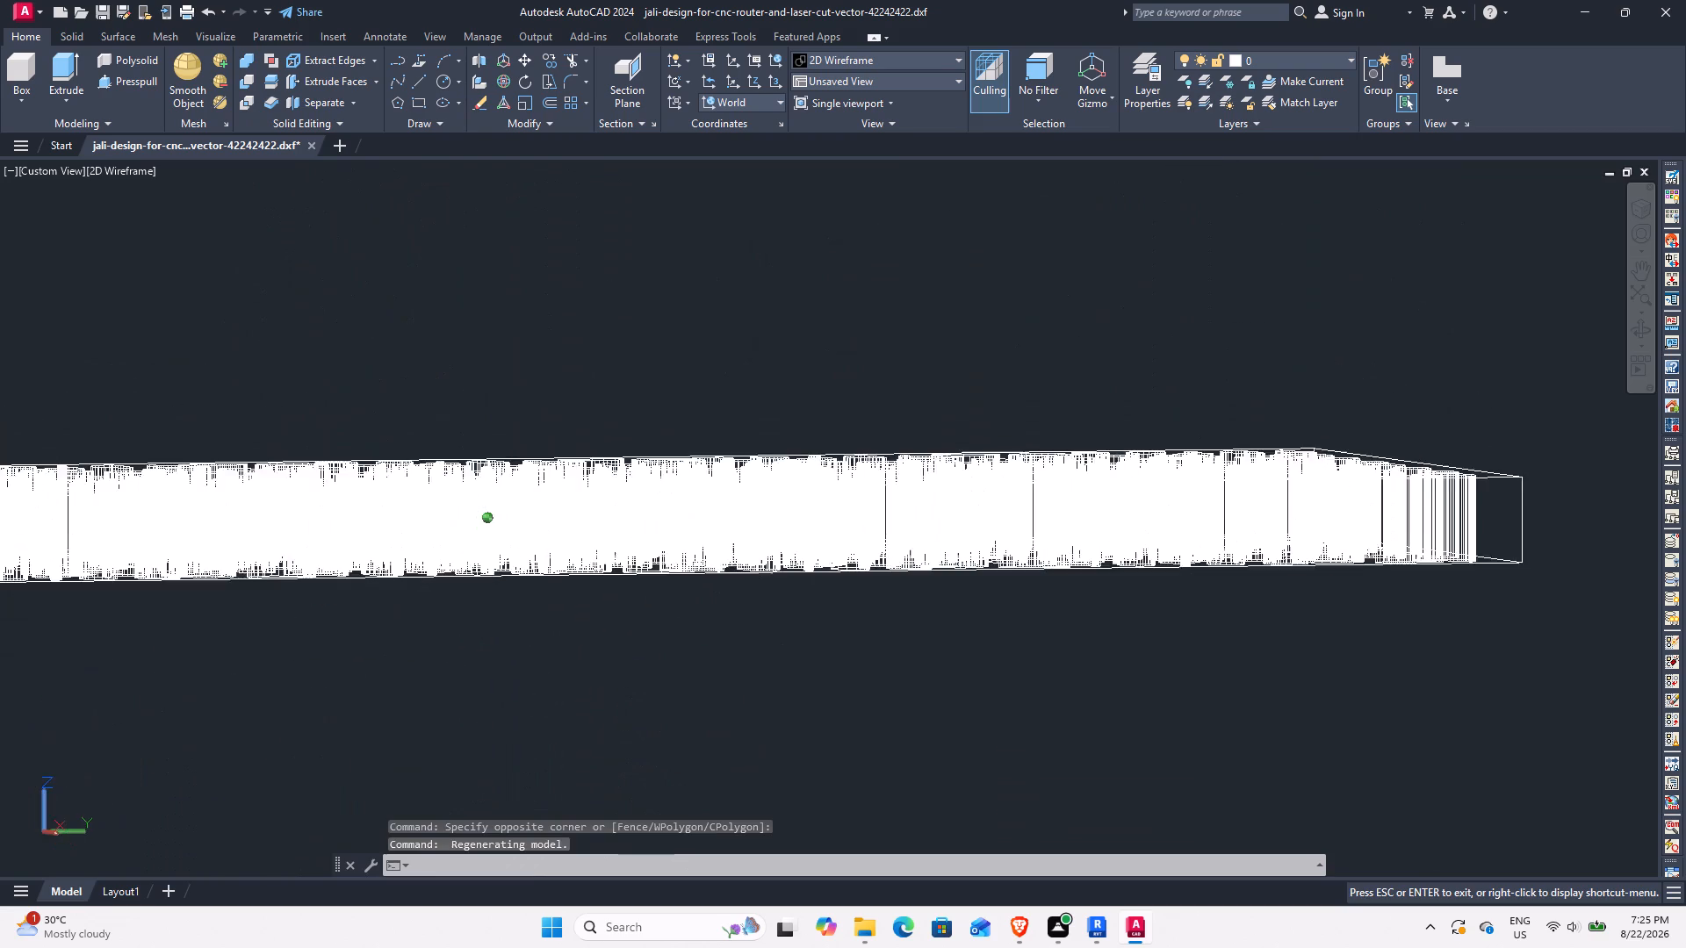
{"action": "middle_click_drag", "start_coordinate": [766, 406], "coordinate": [1036, 857], "text": "shift"}
{"action": "middle_click_drag", "start_coordinate": [970, 586], "coordinate": [1024, 361]}
{"action": "scroll", "coordinate": [1060, 393], "scroll_direction": "down", "scroll_amount": 3}
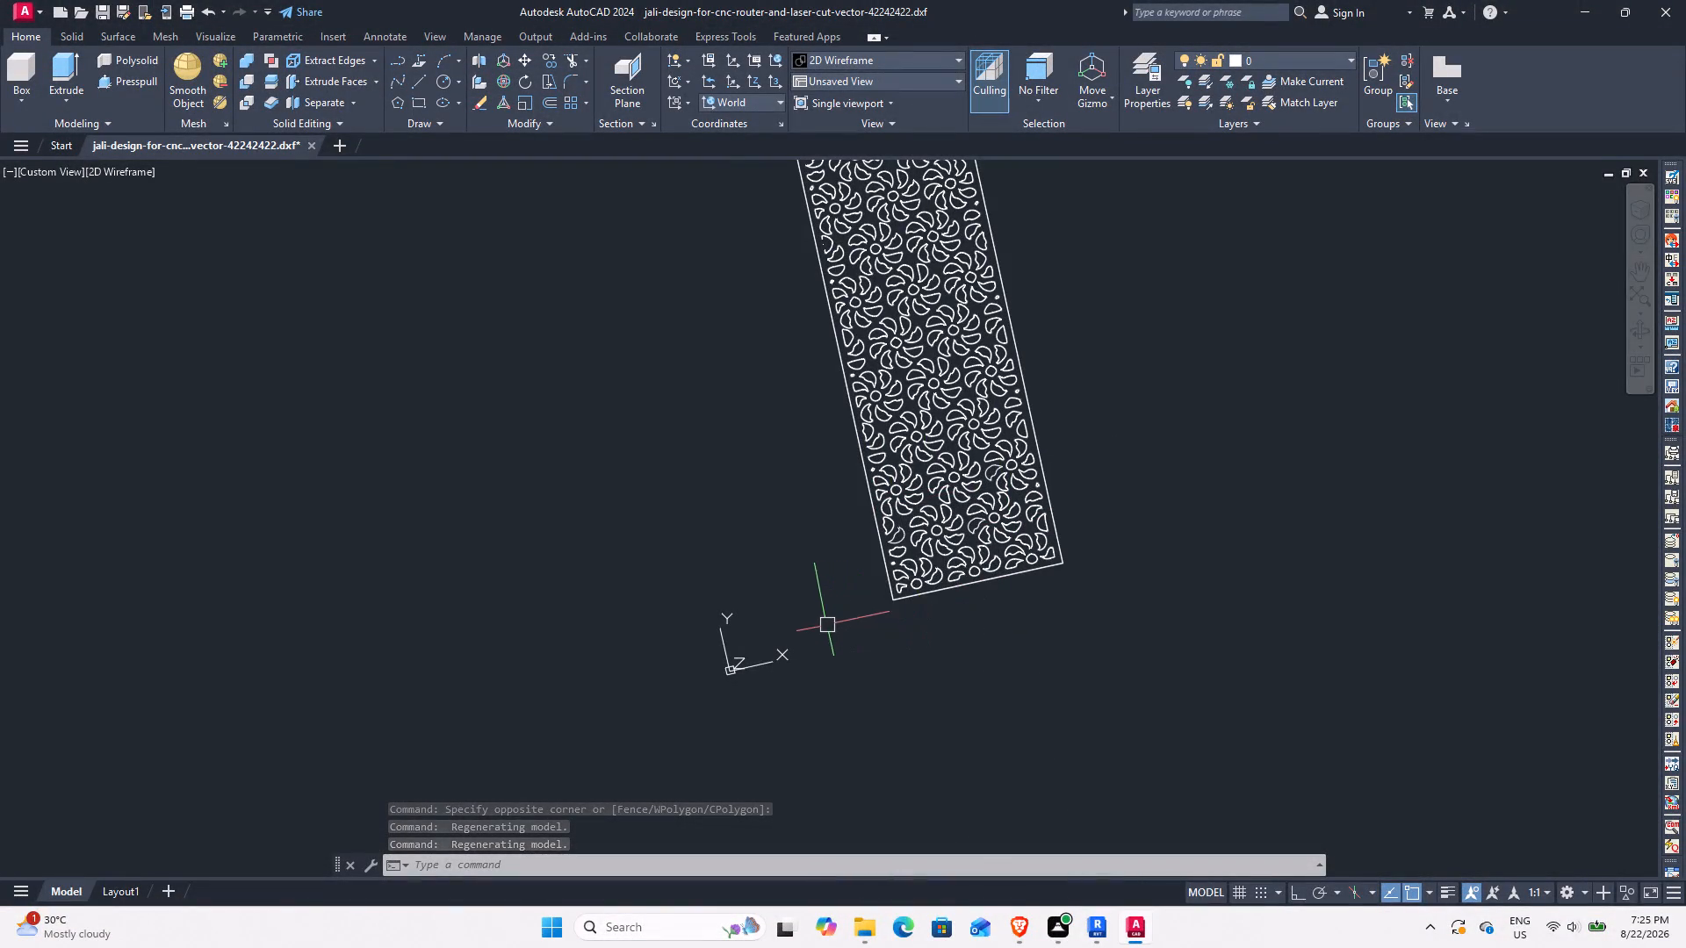
{"action": "middle_click_drag", "start_coordinate": [822, 622], "coordinate": [848, 502], "text": "shift"}
{"action": "middle_click_drag", "start_coordinate": [845, 508], "coordinate": [727, 684], "text": "shift"}
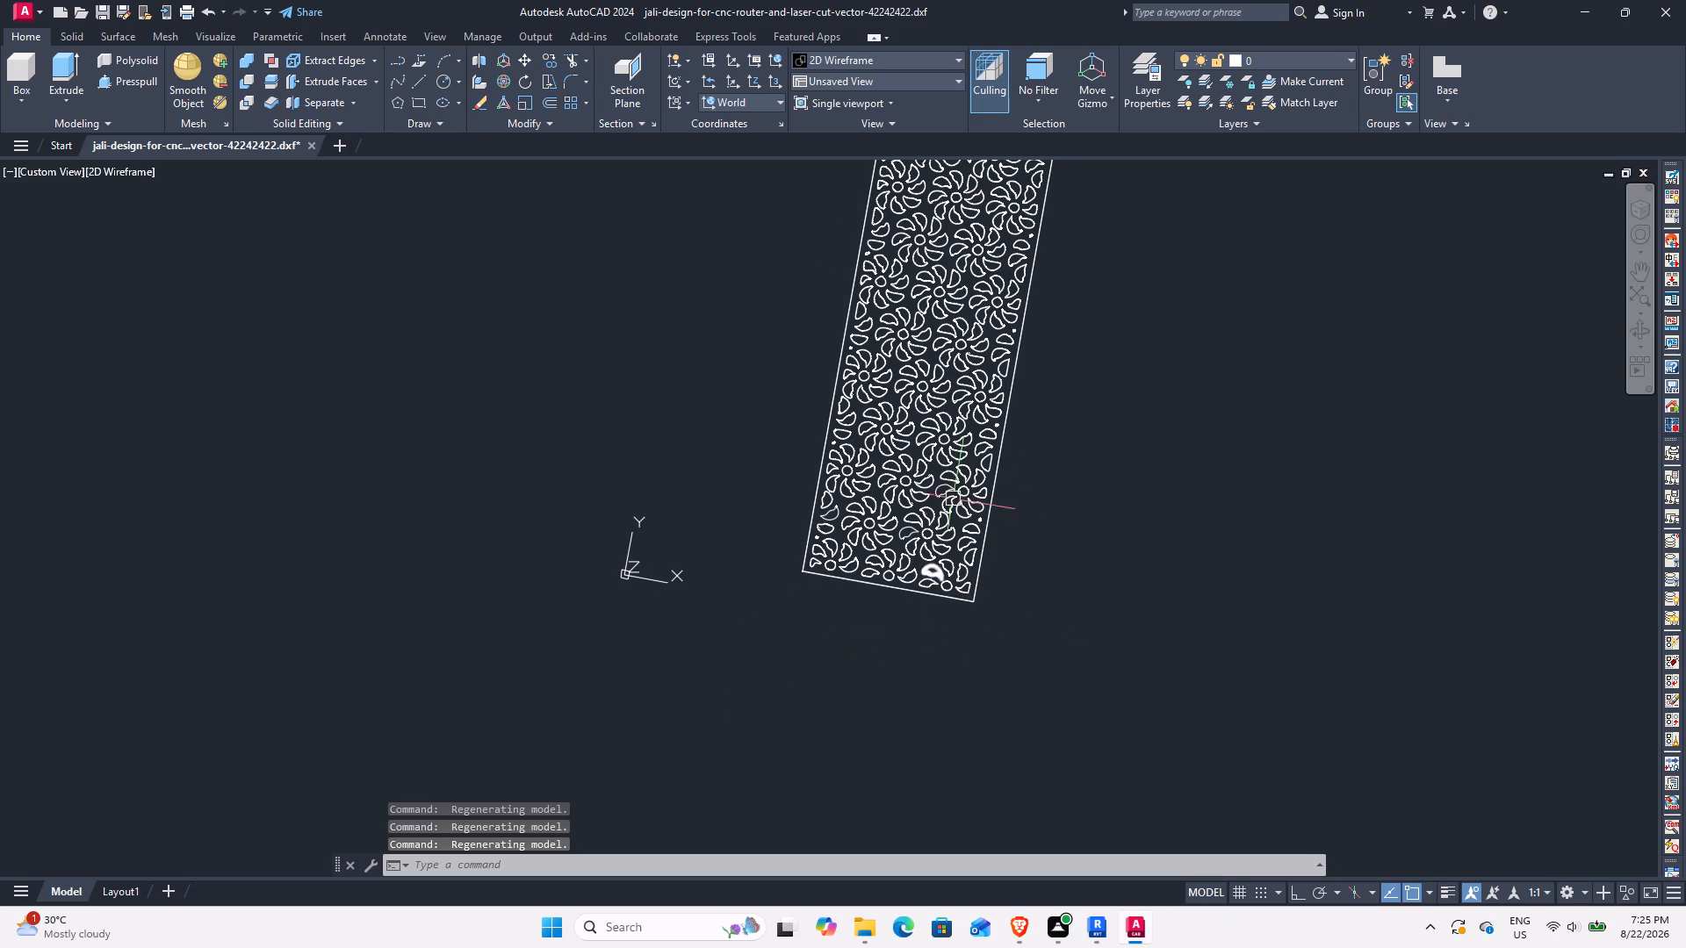
{"action": "middle_click_drag", "start_coordinate": [921, 502], "coordinate": [799, 682]}
{"action": "middle_click_drag", "start_coordinate": [845, 531], "coordinate": [858, 490]}
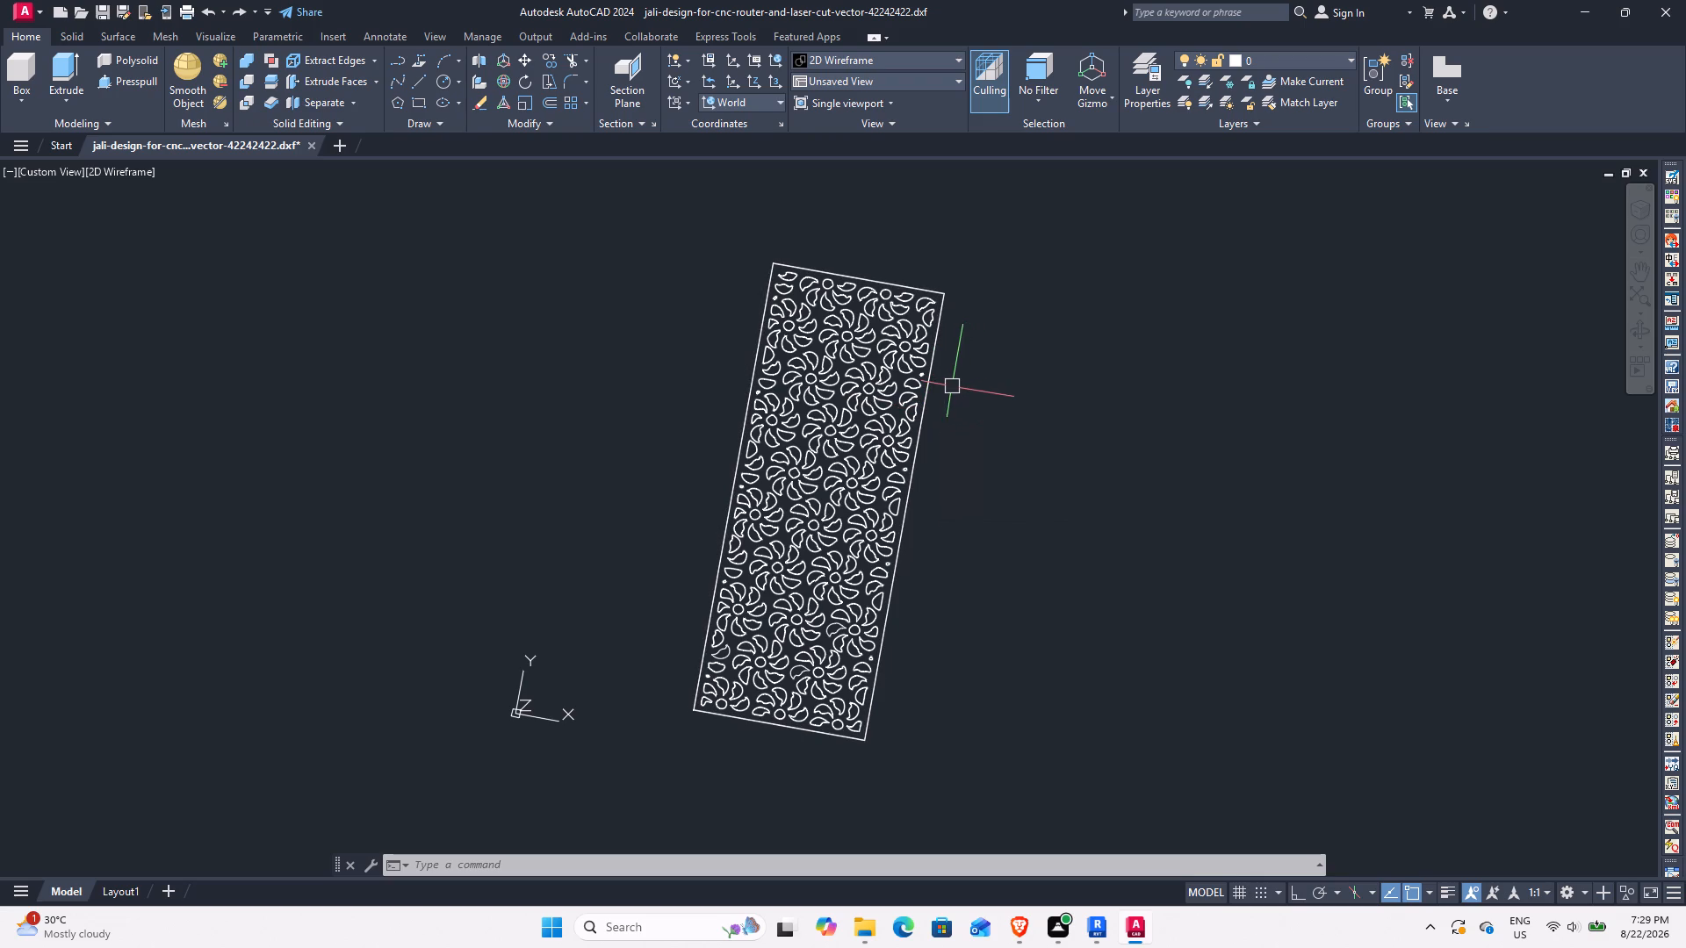
{"action": "scroll", "coordinate": [862, 463], "scroll_direction": "up", "scroll_amount": 3}
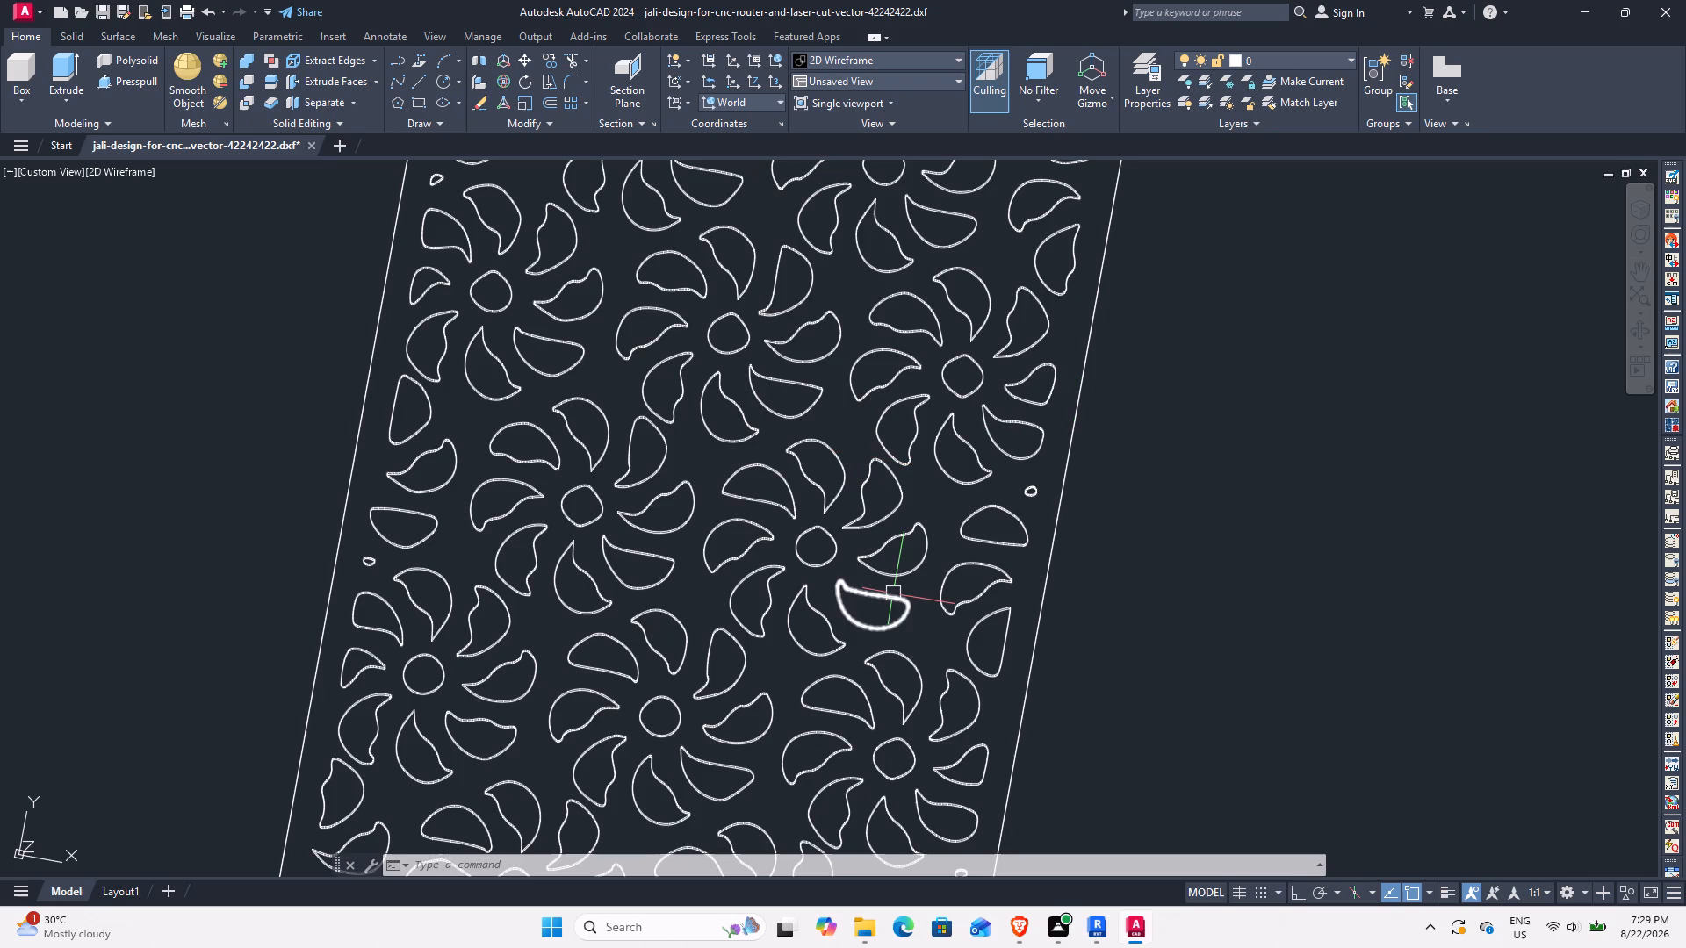
{"action": "scroll", "coordinate": [892, 595], "scroll_direction": "down", "scroll_amount": 2}
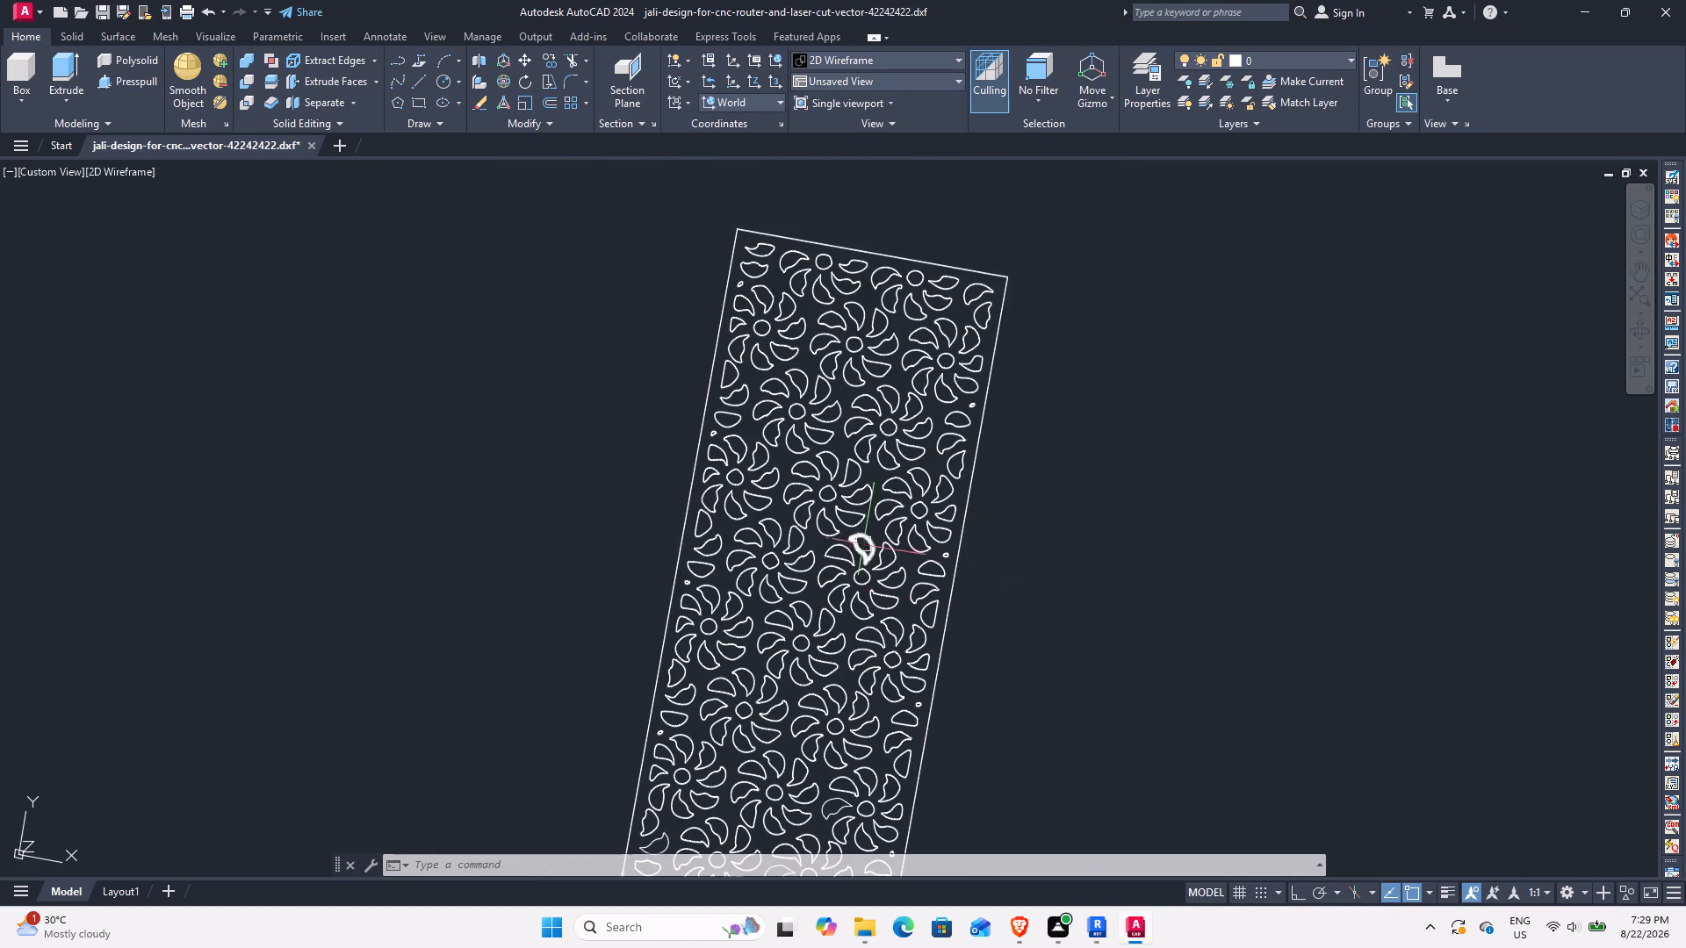
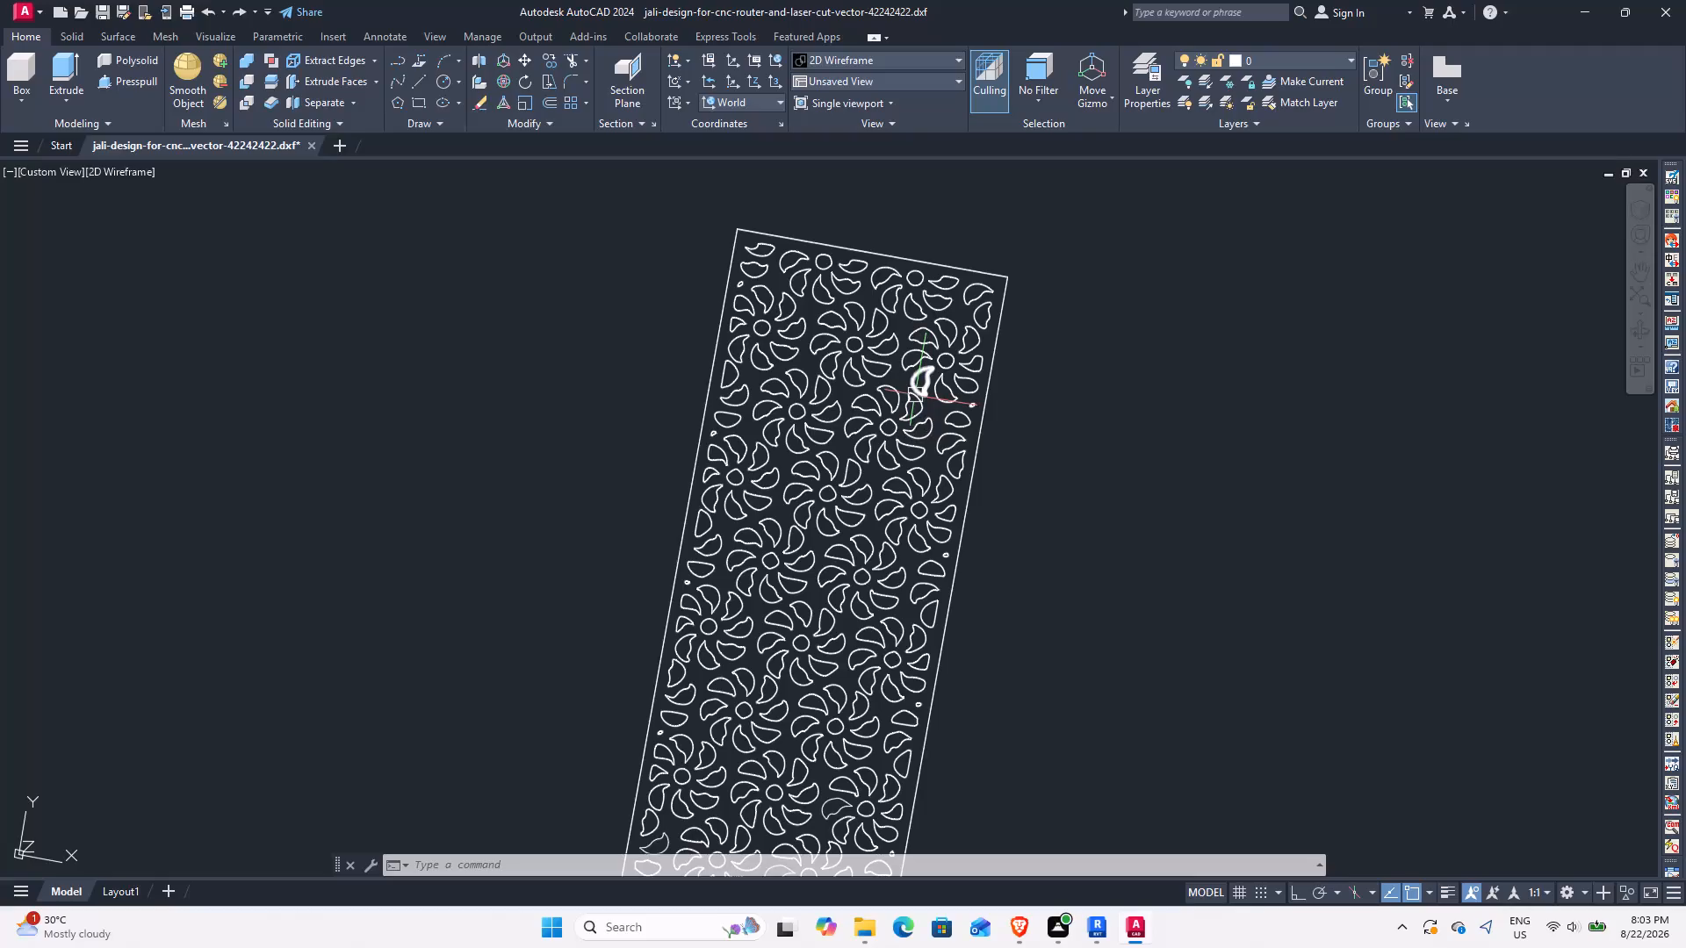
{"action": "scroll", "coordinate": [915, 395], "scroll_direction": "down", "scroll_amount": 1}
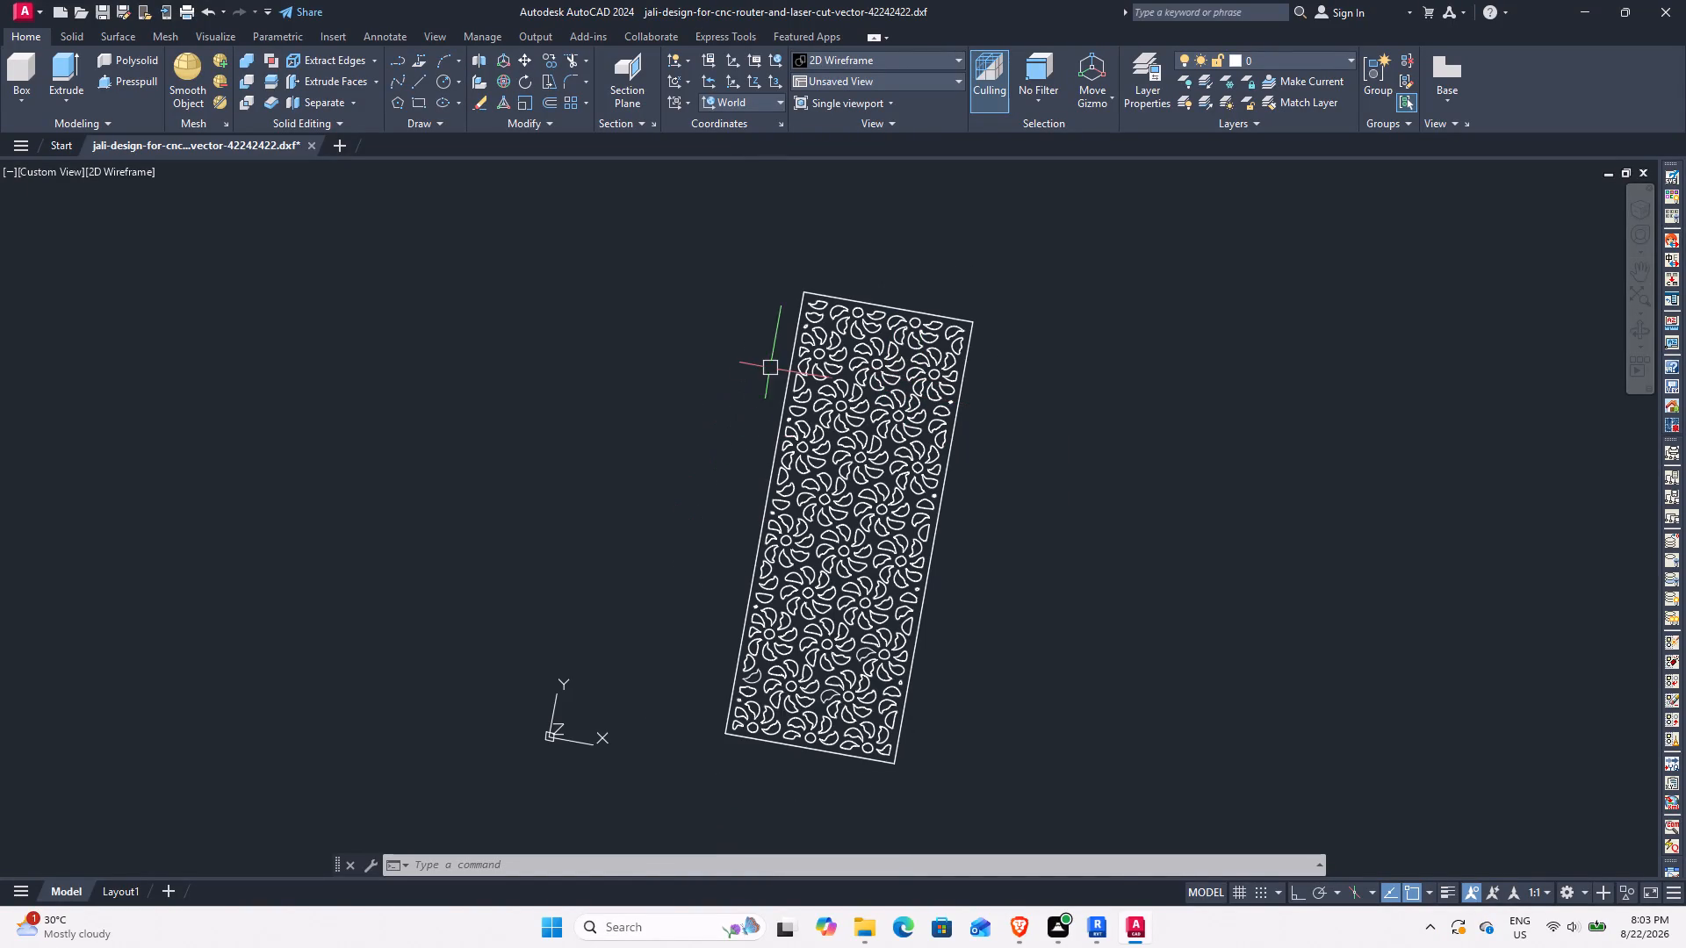
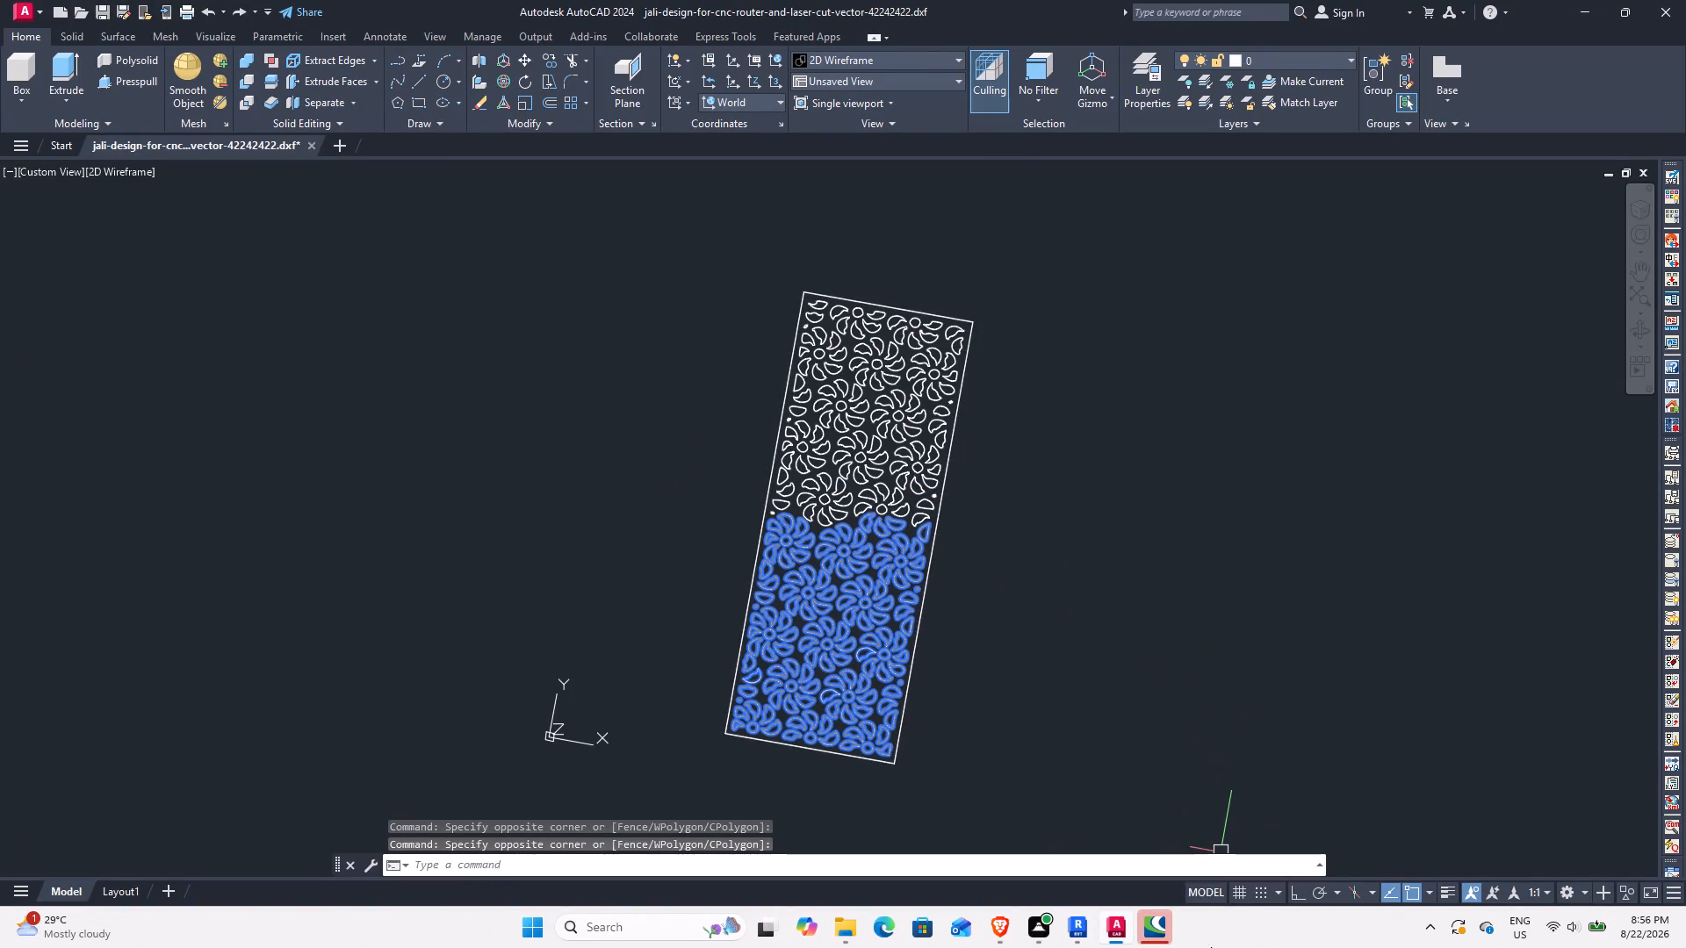
Switch to Revit, to the open 3D view of the G+2 INTERN REVIT building project.
{"action": "left_click", "coordinate": [1076, 921]}
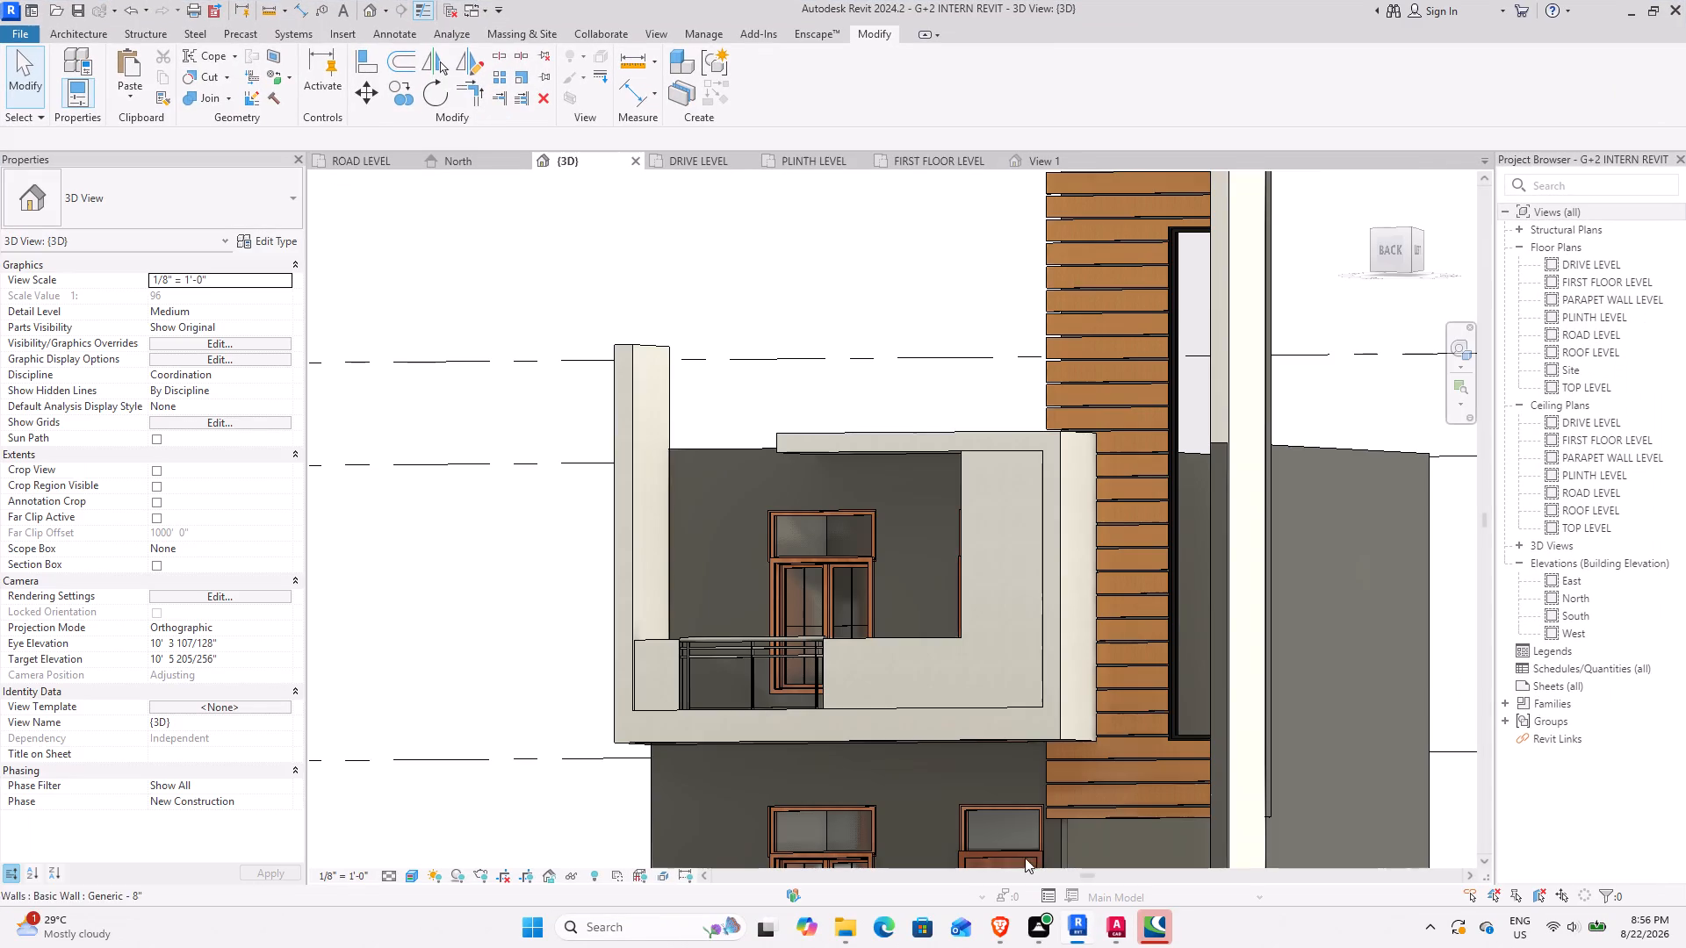
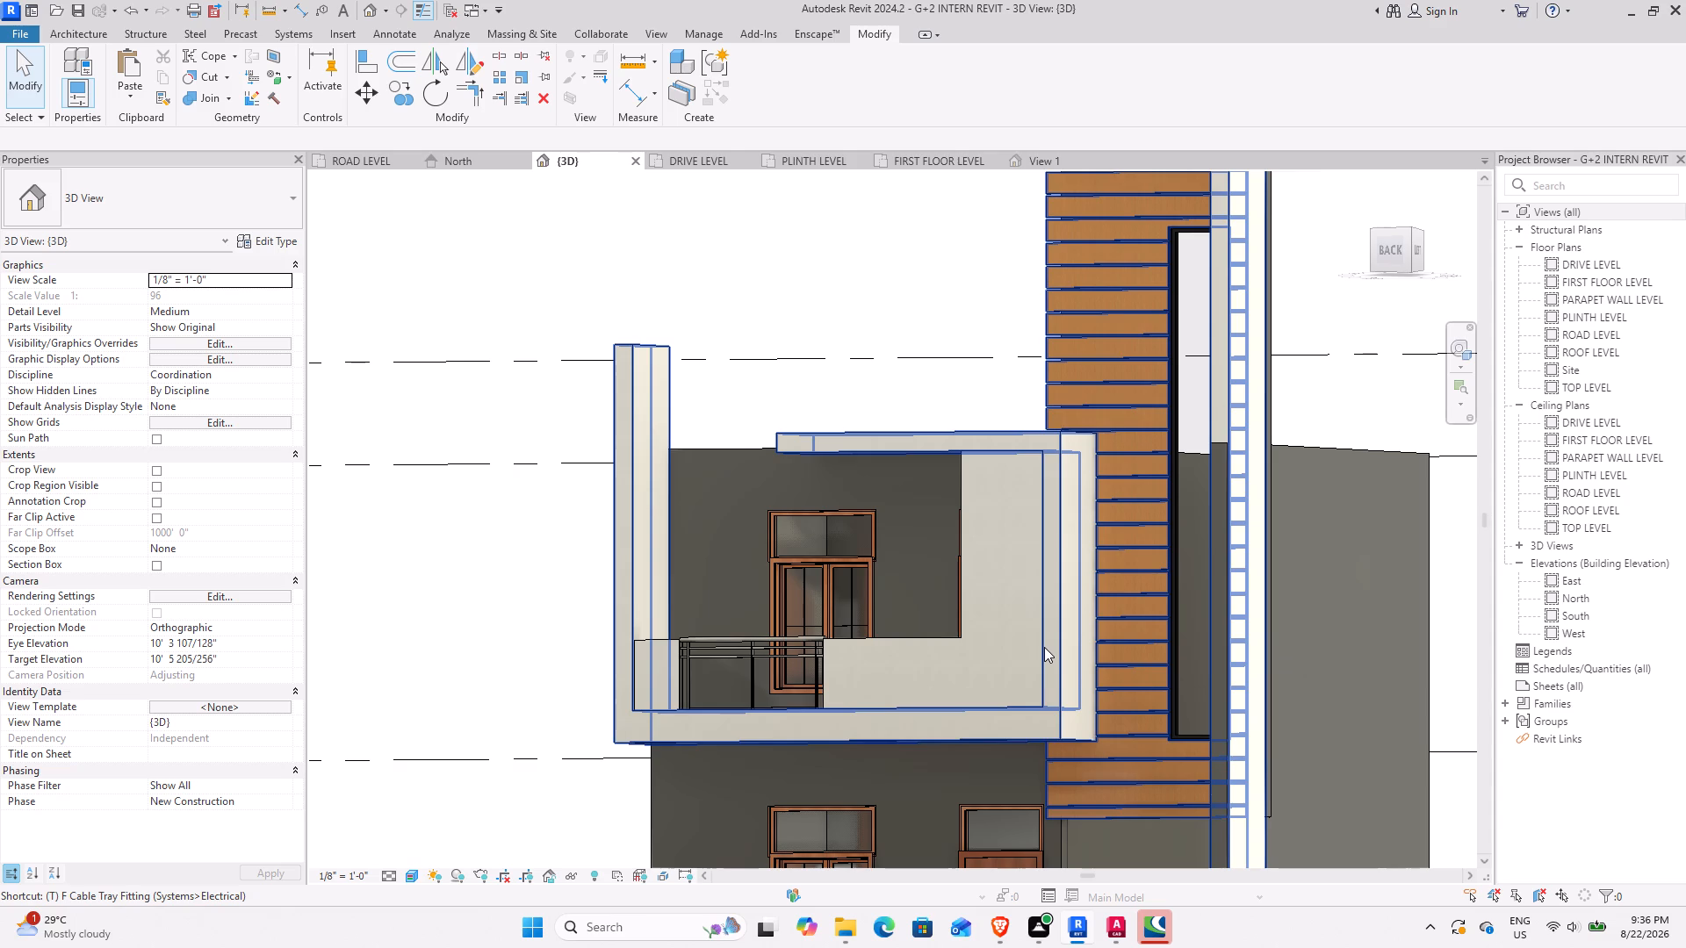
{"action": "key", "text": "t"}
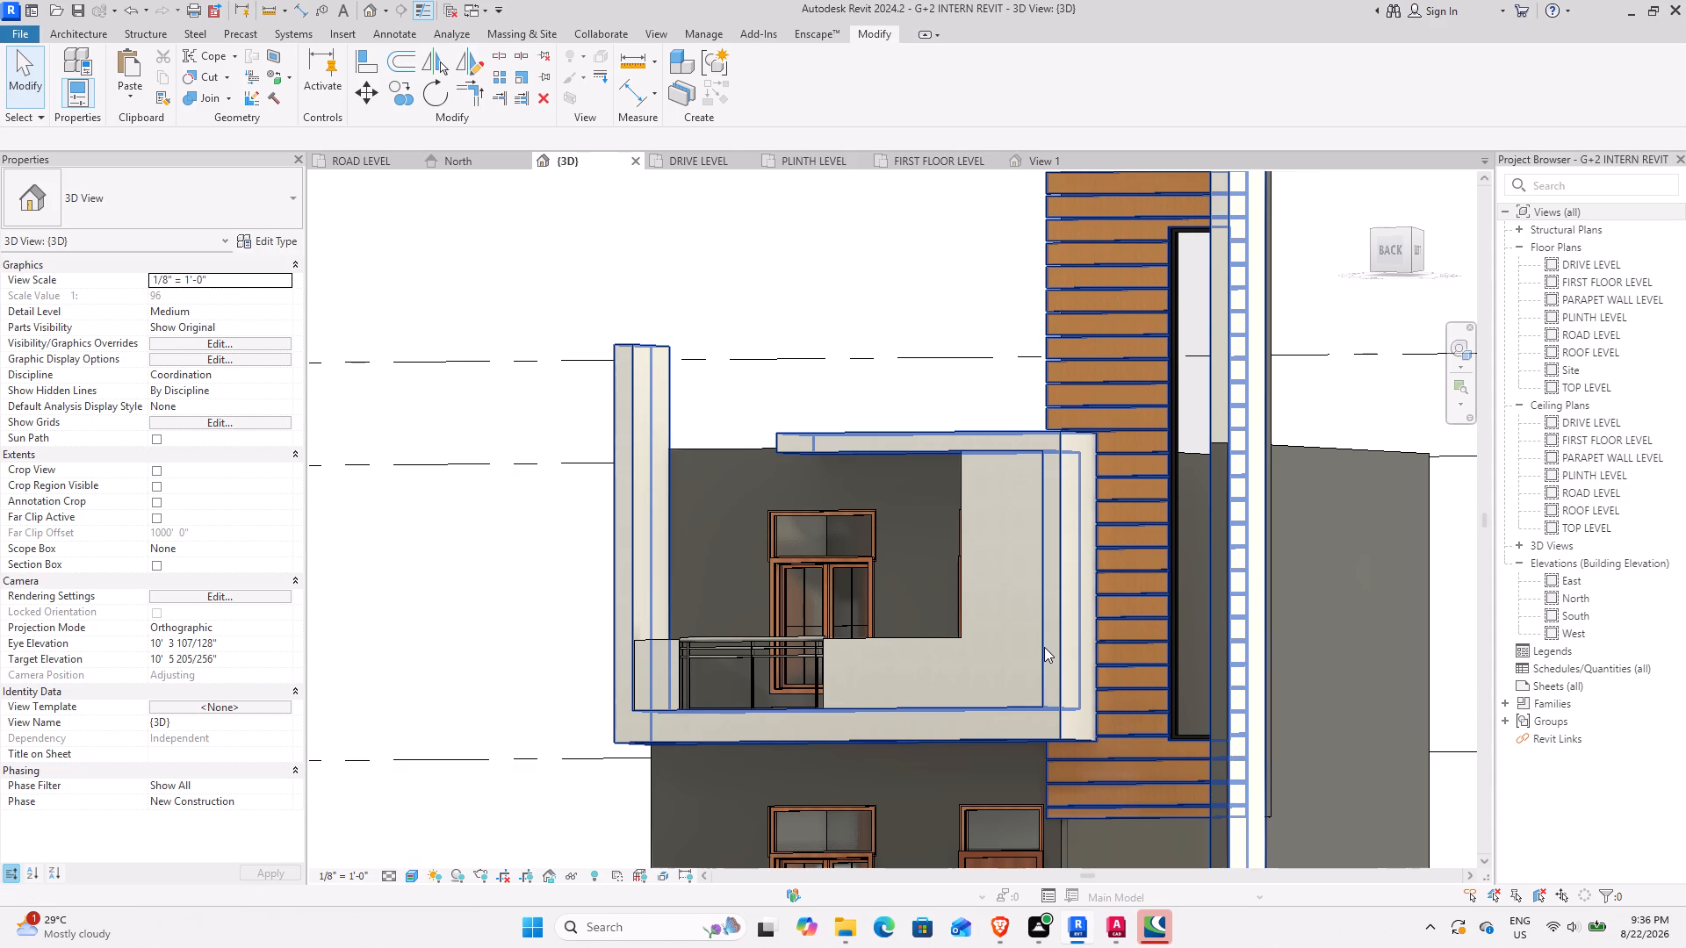
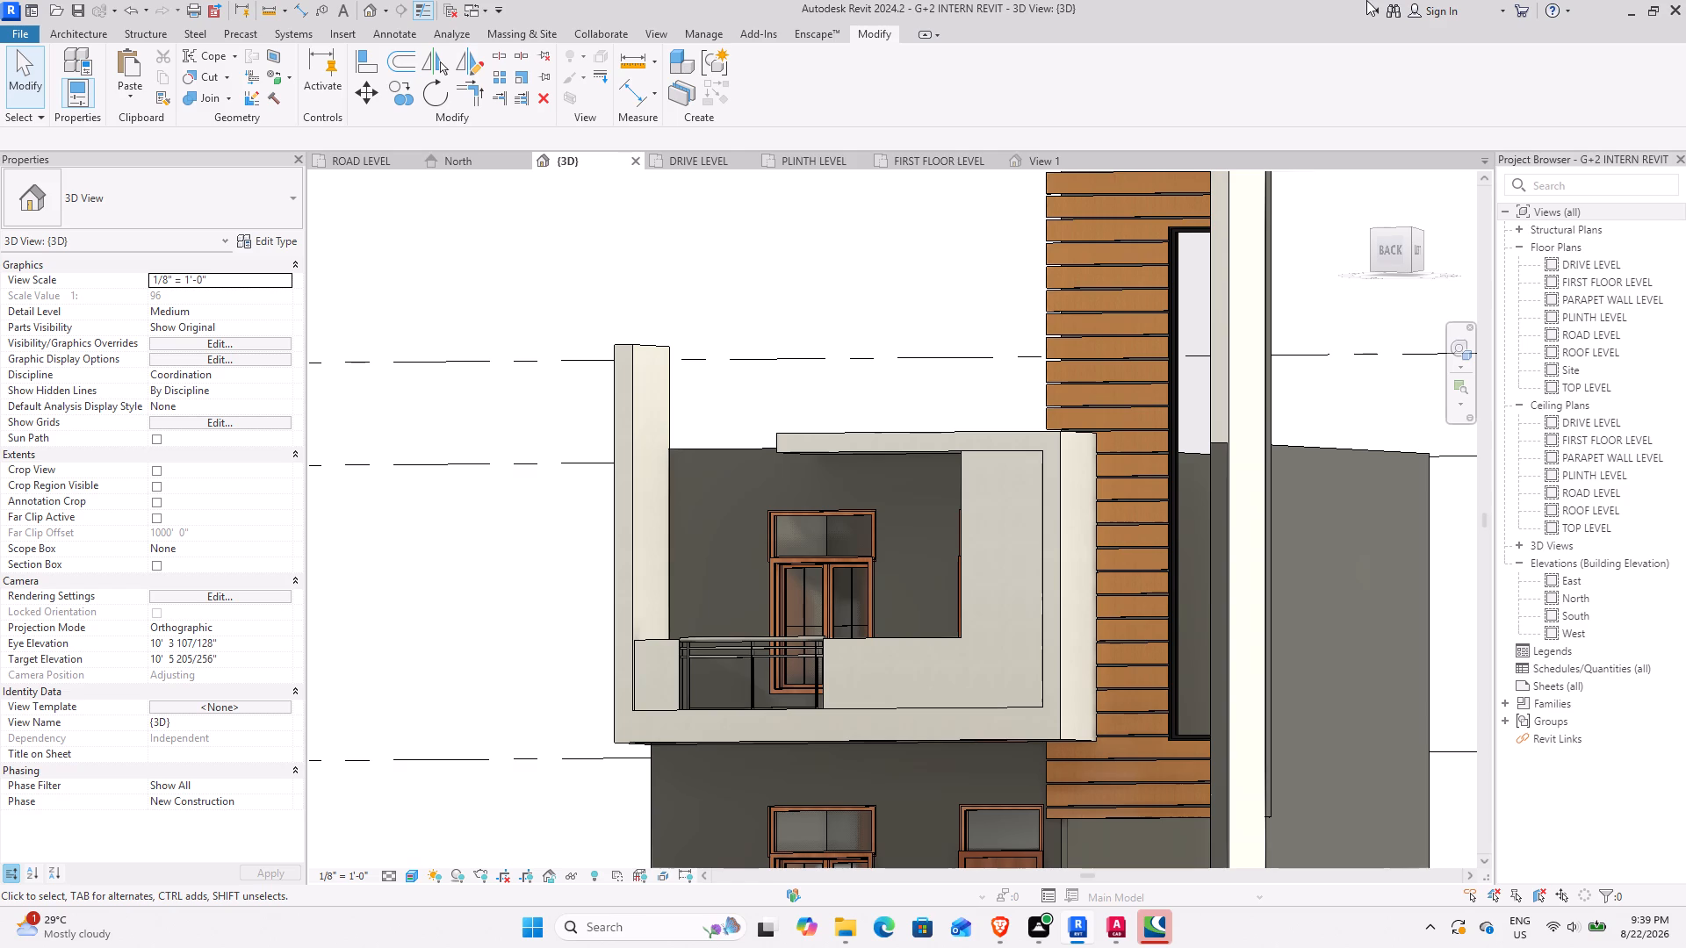
Orient the 3D view squarely to the building's back face and examine the facade's balcony, windows and timber-clad tower.
{"action": "scroll", "coordinate": [1685, 0], "scroll_direction": "up", "scroll_amount": 1}
{"action": "scroll", "coordinate": [934, 567], "scroll_direction": "down", "scroll_amount": 3}
{"action": "scroll", "coordinate": [885, 675], "scroll_direction": "down", "scroll_amount": 4}
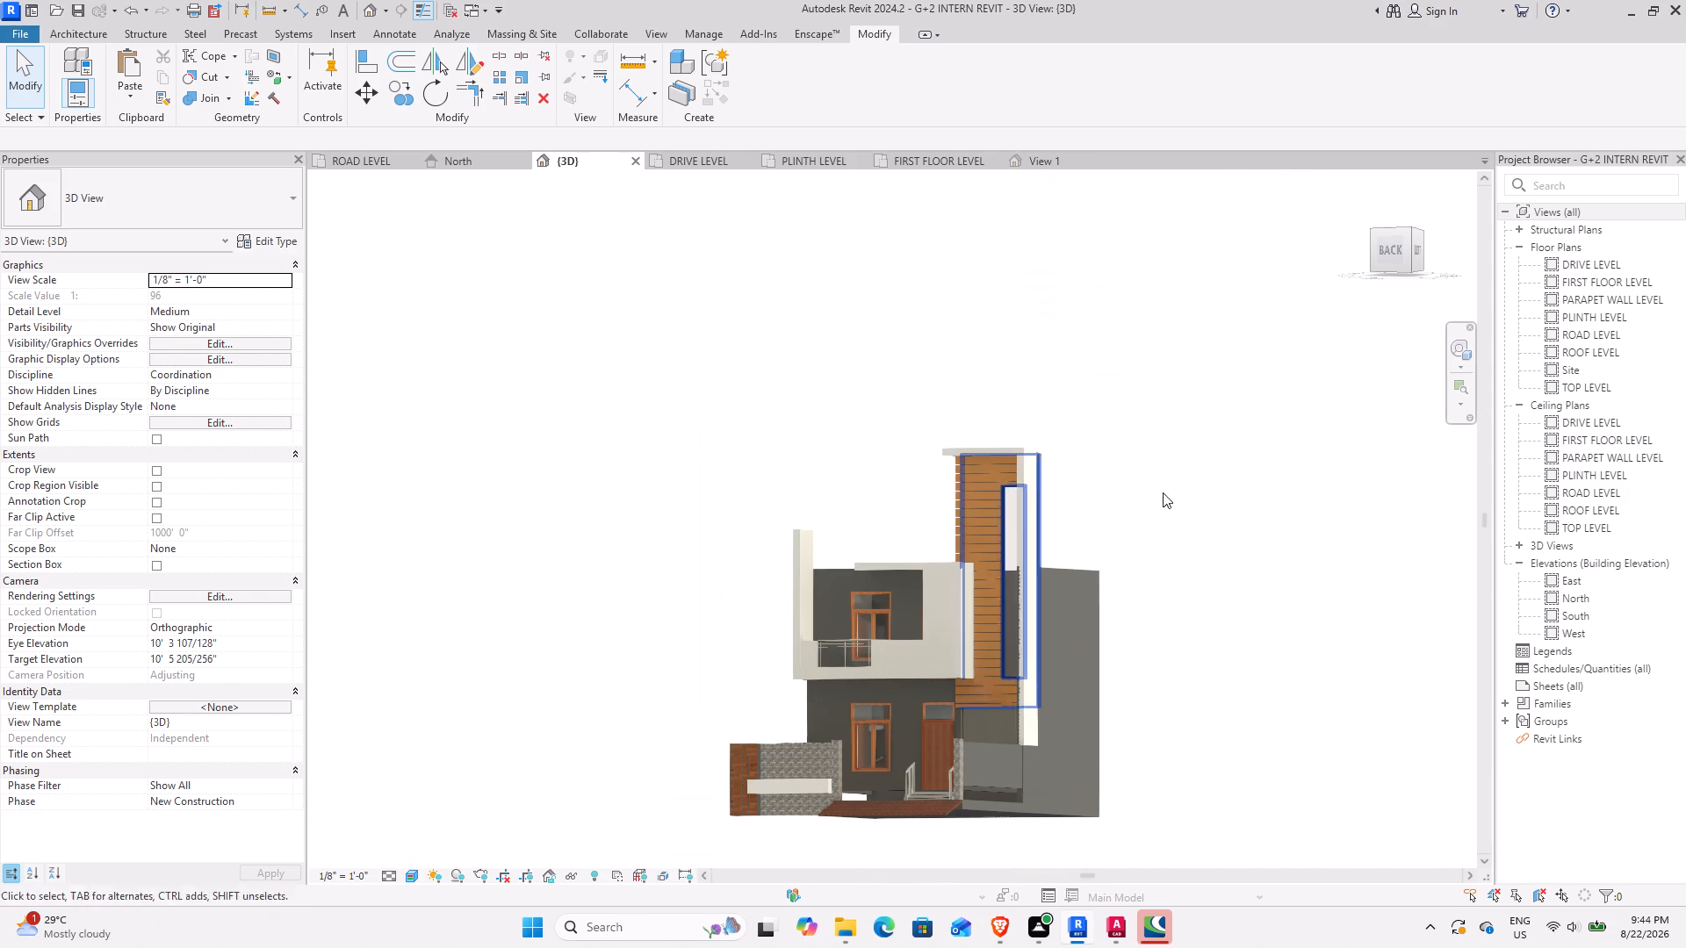
{"action": "left_click_drag", "start_coordinate": [1387, 233], "coordinate": [1427, 219]}
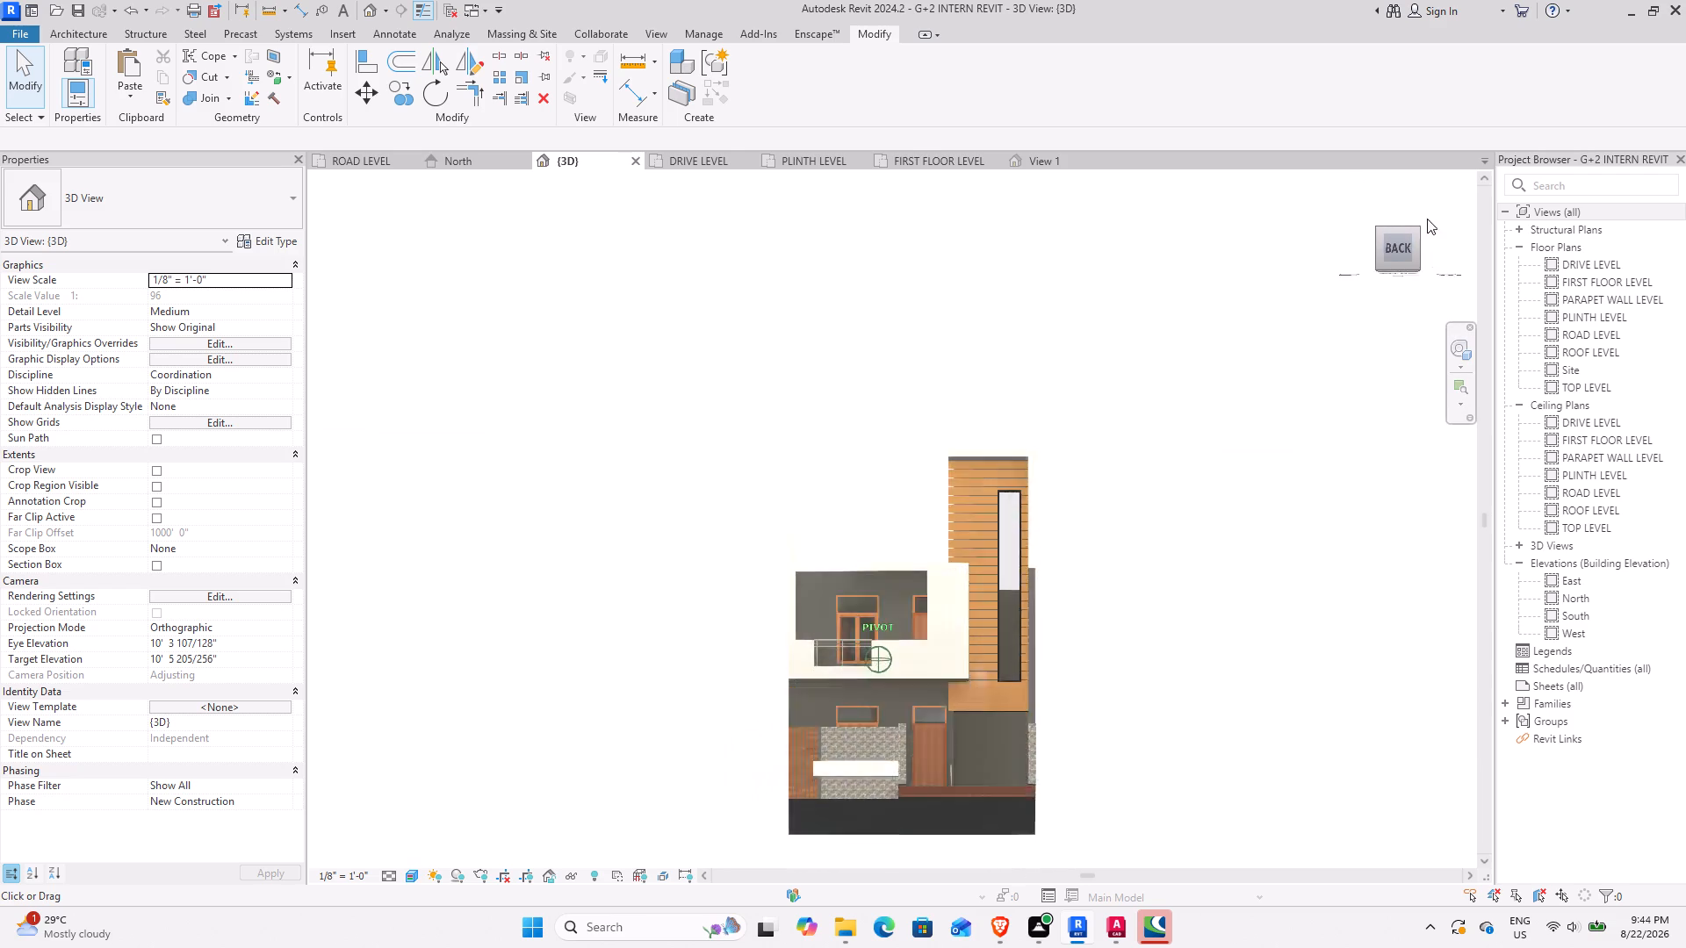
{"action": "left_click_drag", "start_coordinate": [1427, 219], "coordinate": [1420, 253]}
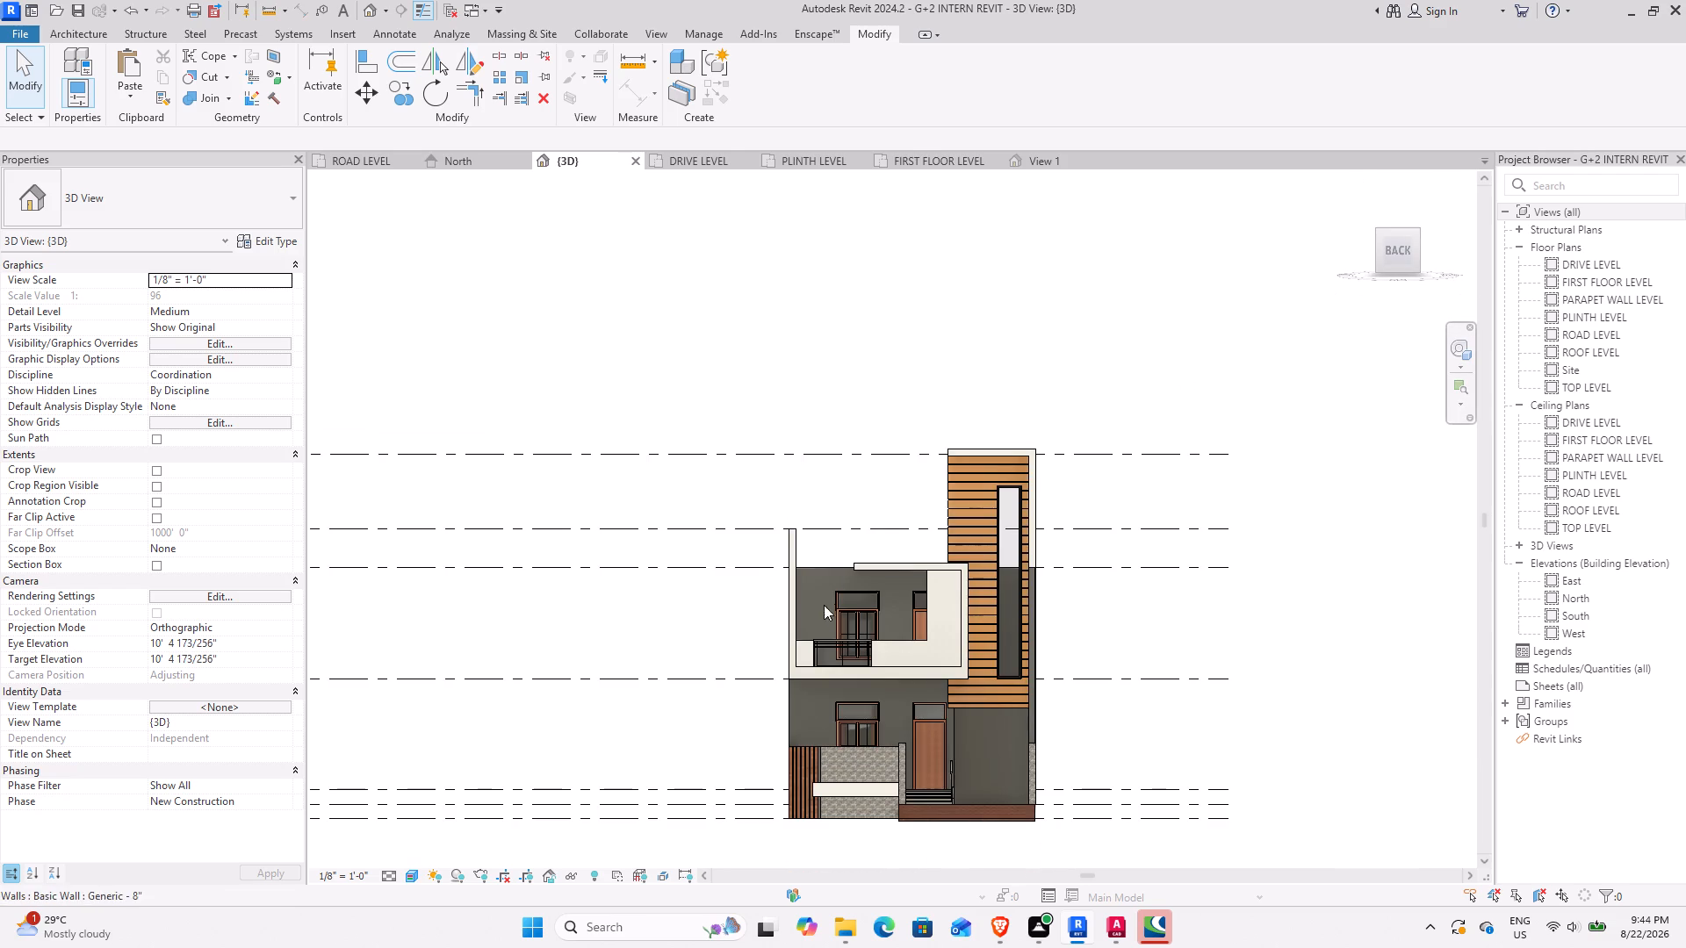
{"action": "scroll", "coordinate": [796, 530], "scroll_direction": "up", "scroll_amount": 8}
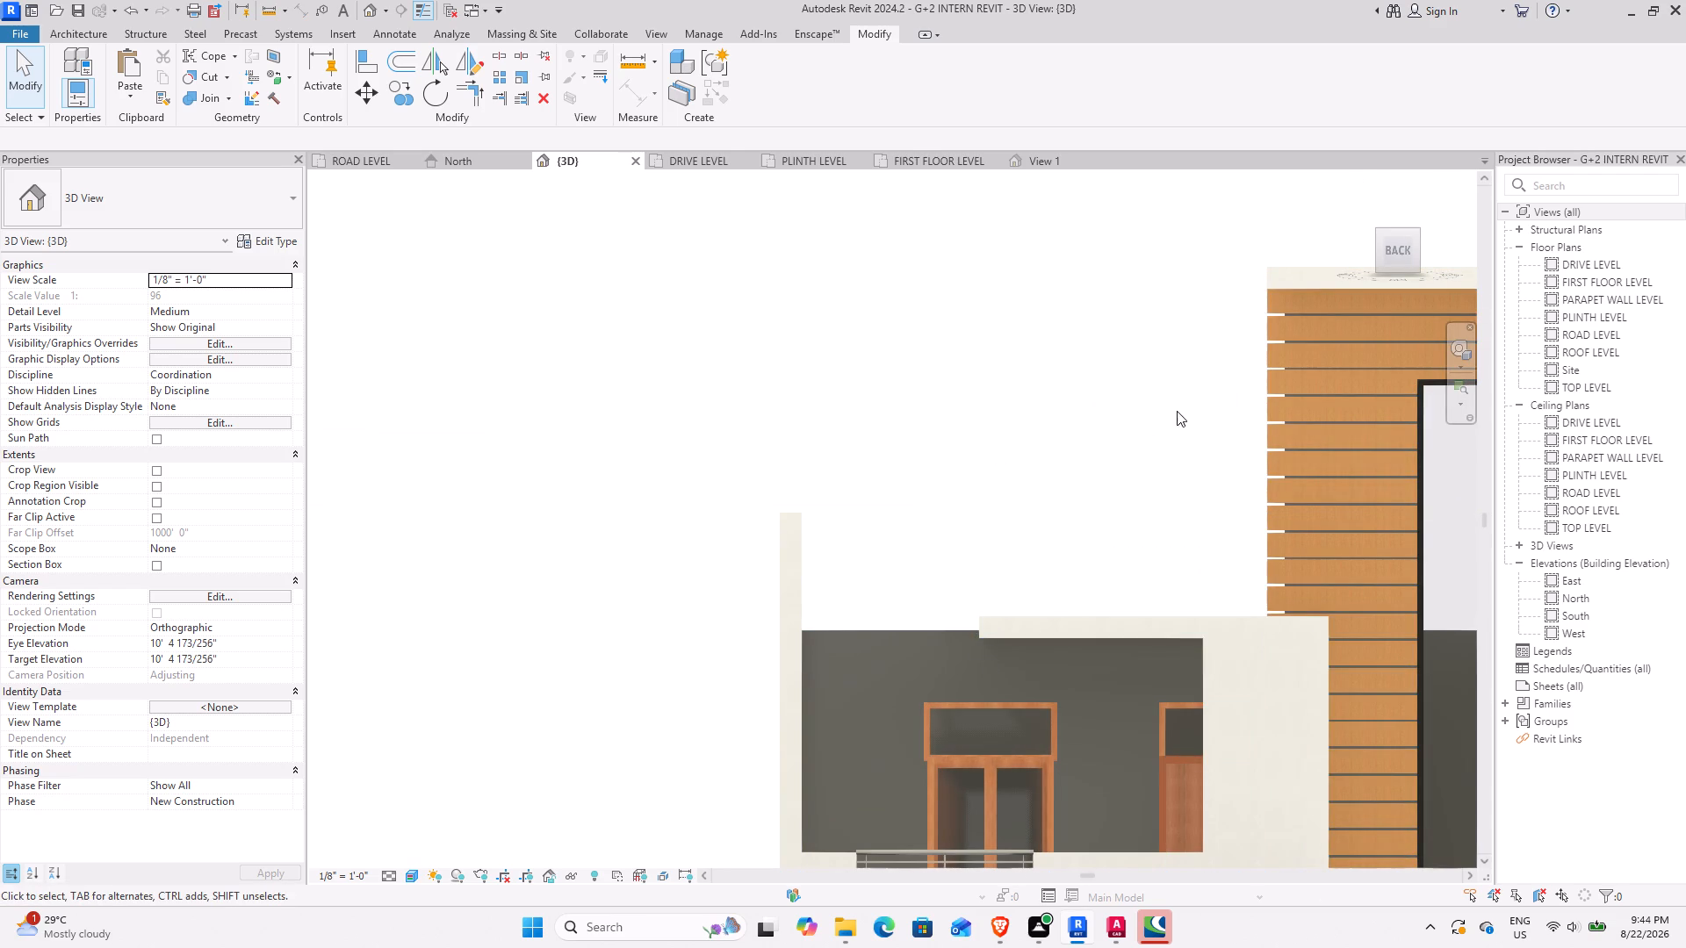
{"action": "scroll", "coordinate": [1043, 478], "scroll_direction": "down", "scroll_amount": 4}
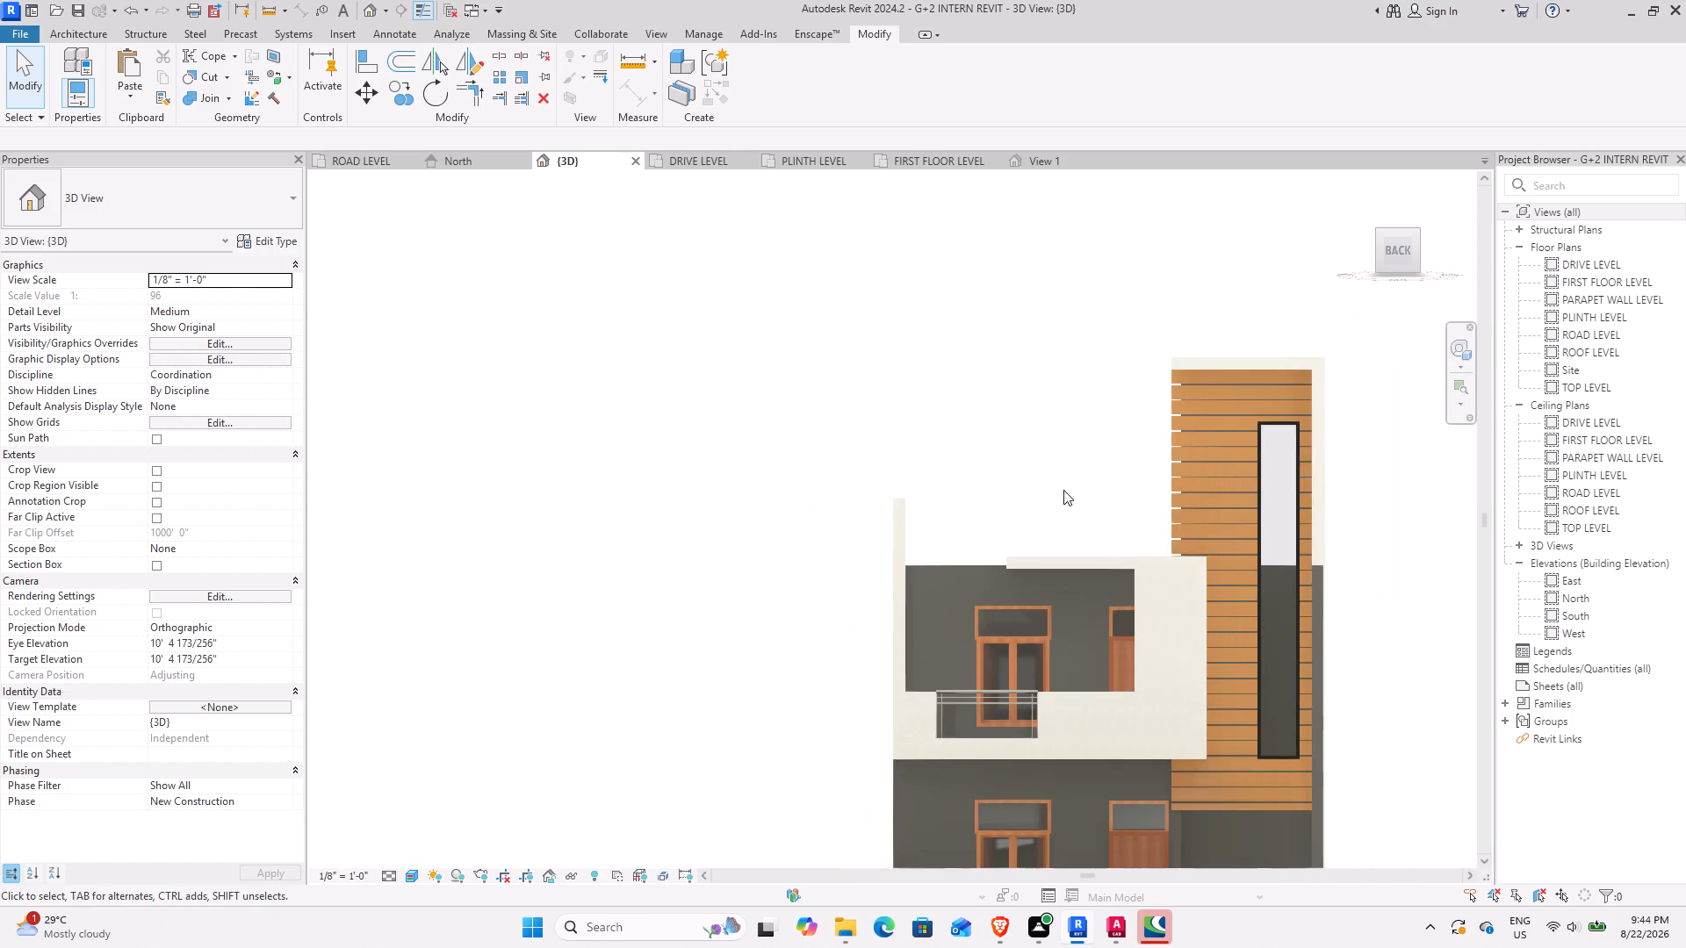
{"action": "middle_click_drag", "start_coordinate": [979, 627], "coordinate": [810, 427]}
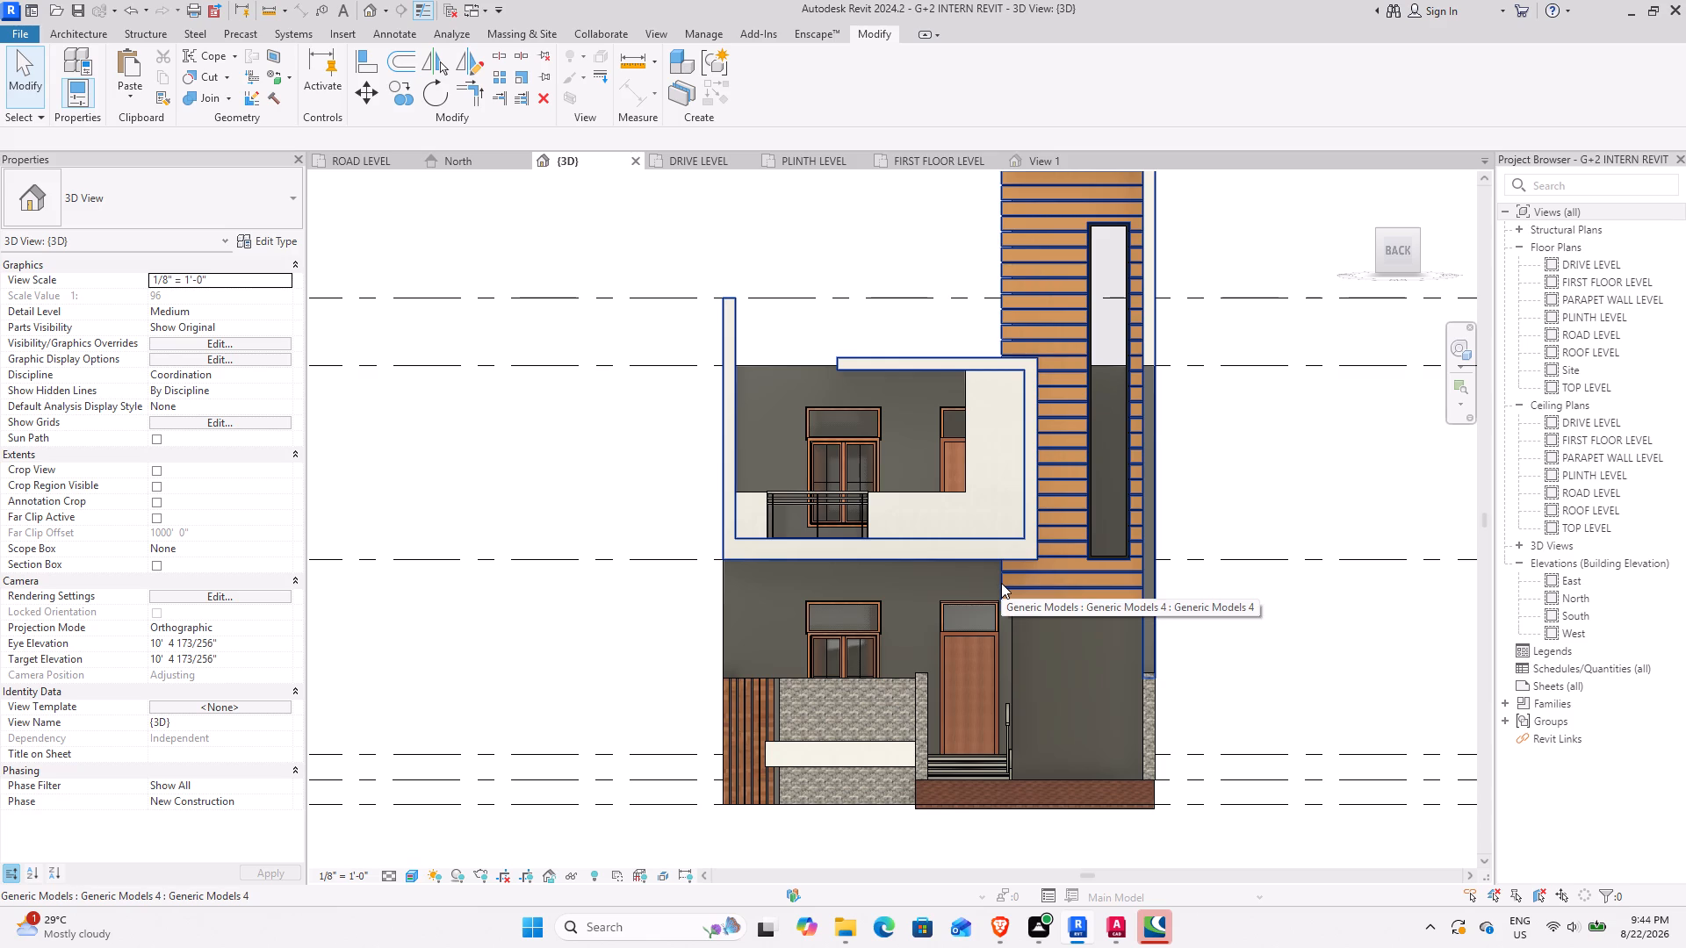
{"action": "scroll", "coordinate": [1113, 671], "scroll_direction": "down", "scroll_amount": 3}
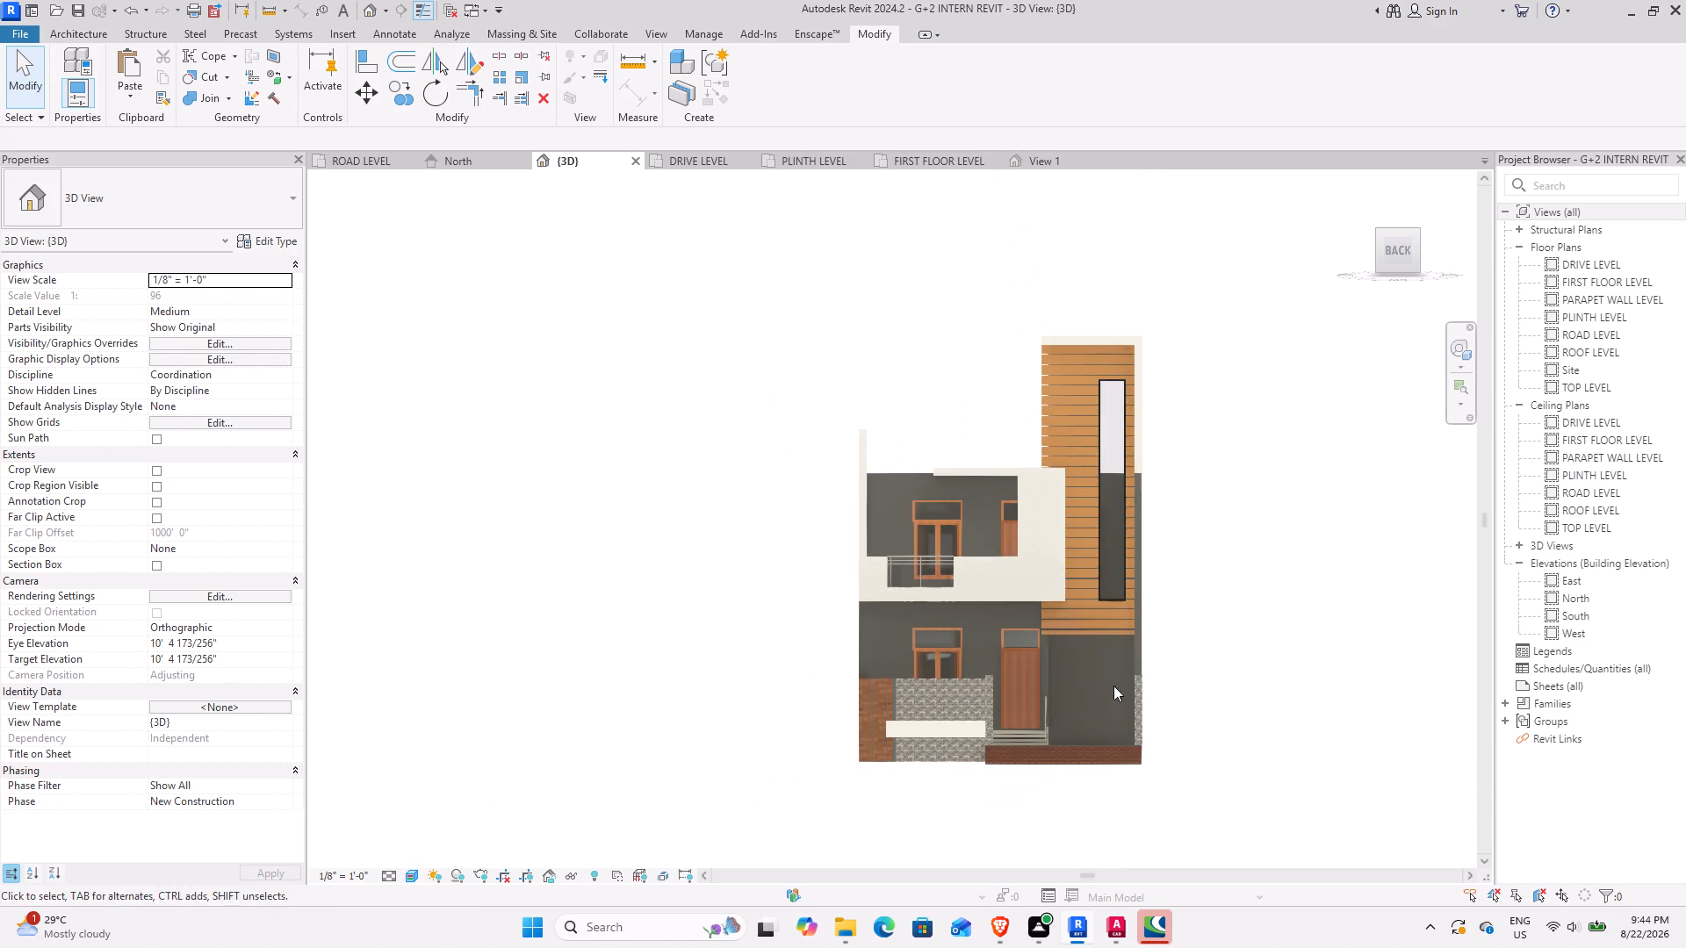
{"action": "scroll", "coordinate": [1083, 522], "scroll_direction": "up", "scroll_amount": 8}
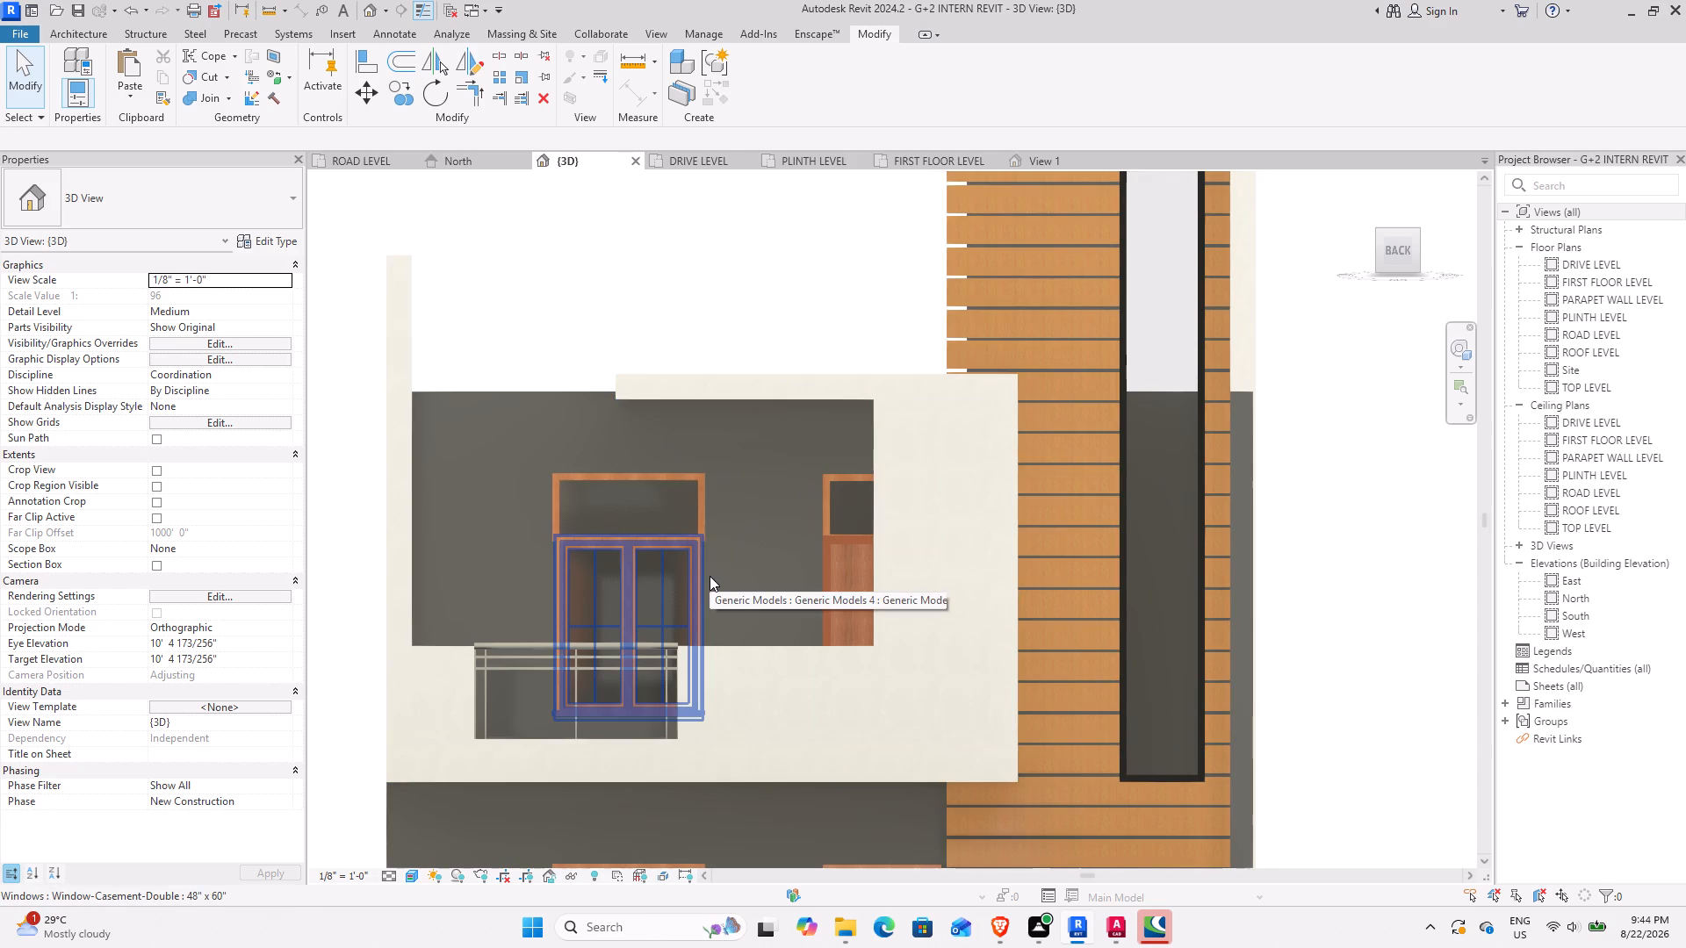
{"action": "scroll", "coordinate": [710, 576], "scroll_direction": "down", "scroll_amount": 3}
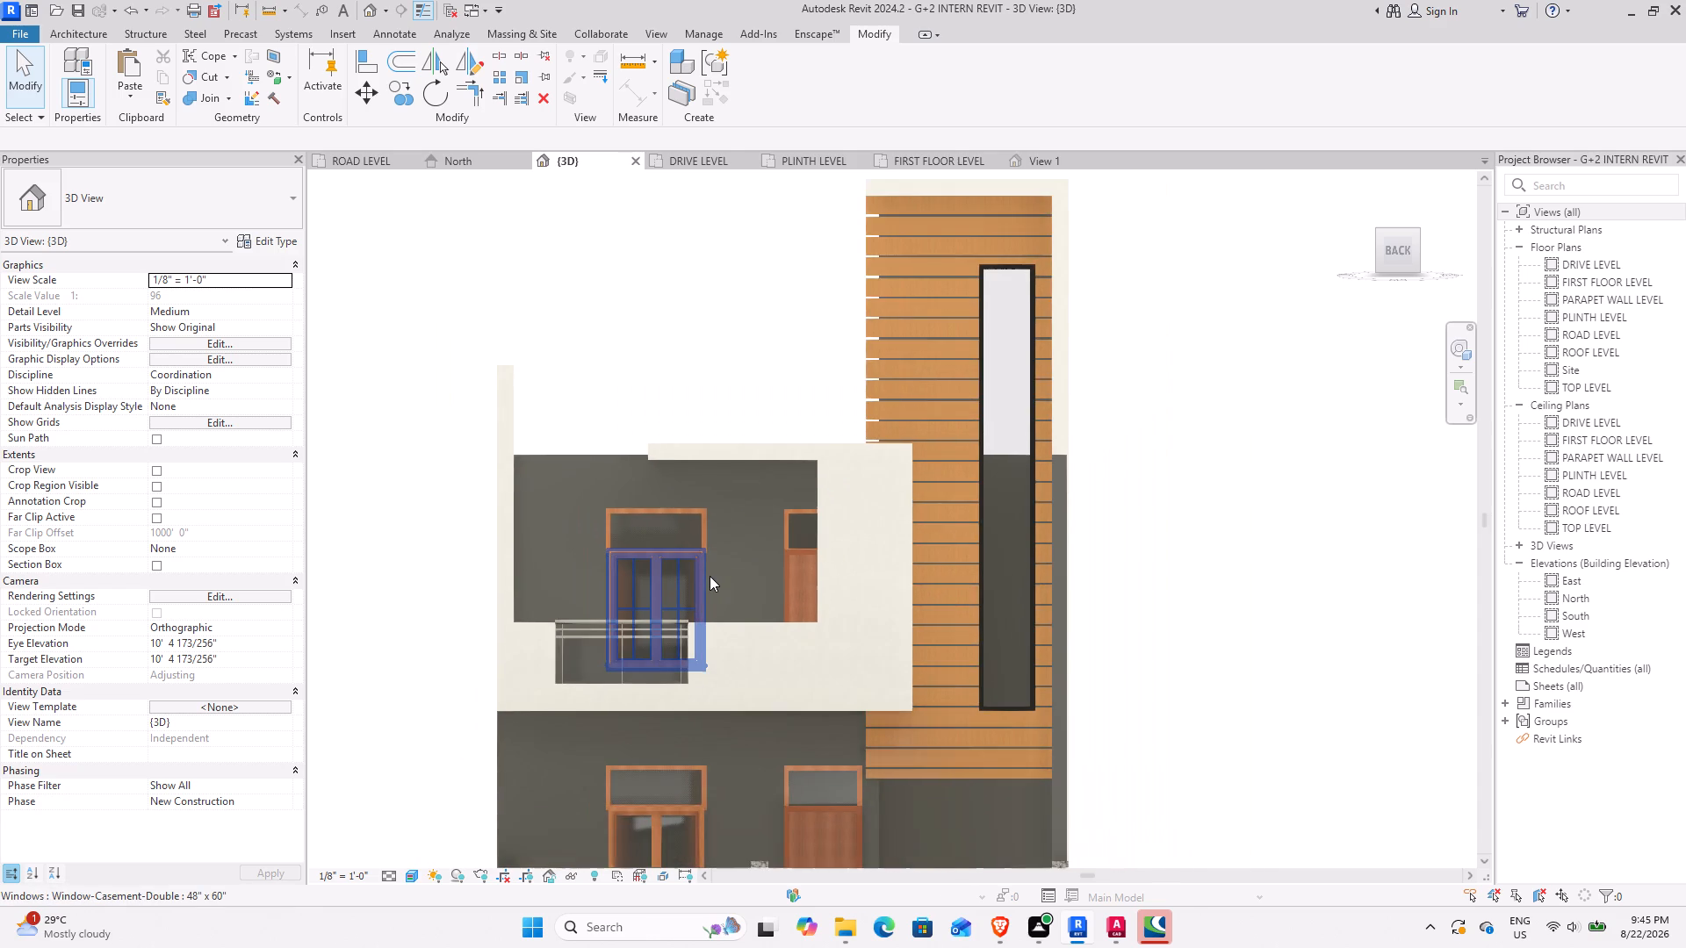
{"action": "scroll", "coordinate": [710, 576], "scroll_direction": "down", "scroll_amount": 2}
{"action": "scroll", "coordinate": [825, 739], "scroll_direction": "down", "scroll_amount": 1}
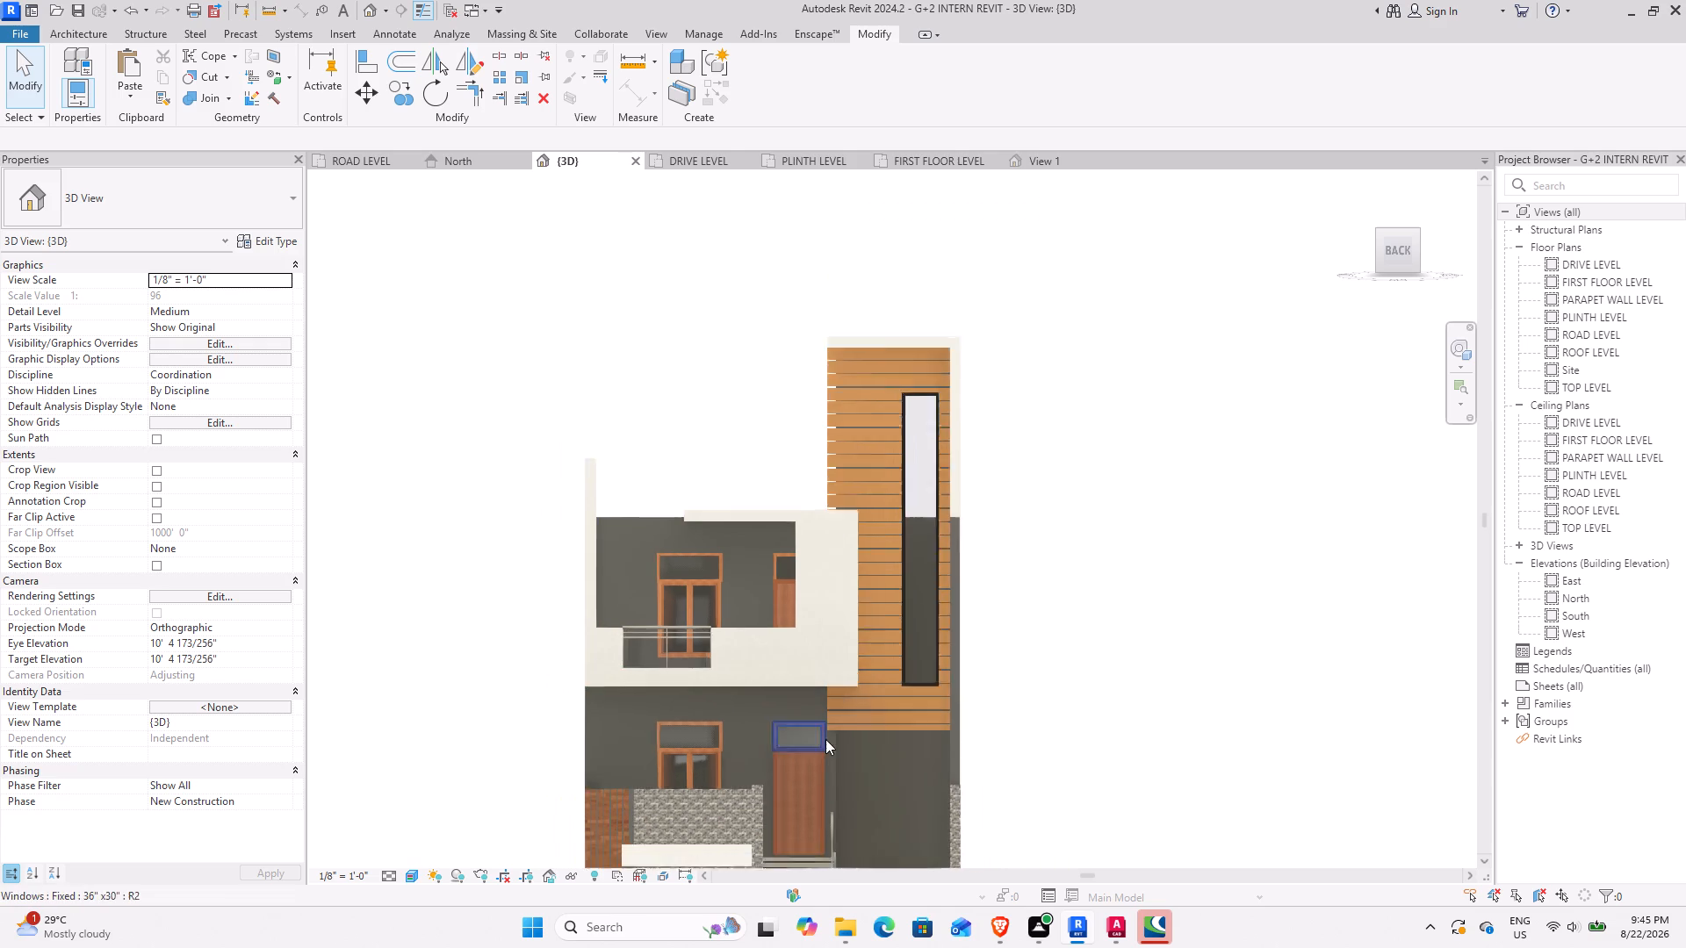
{"action": "scroll", "coordinate": [825, 739], "scroll_direction": "down", "scroll_amount": 2}
{"action": "middle_click_drag", "start_coordinate": [821, 798], "coordinate": [798, 693]}
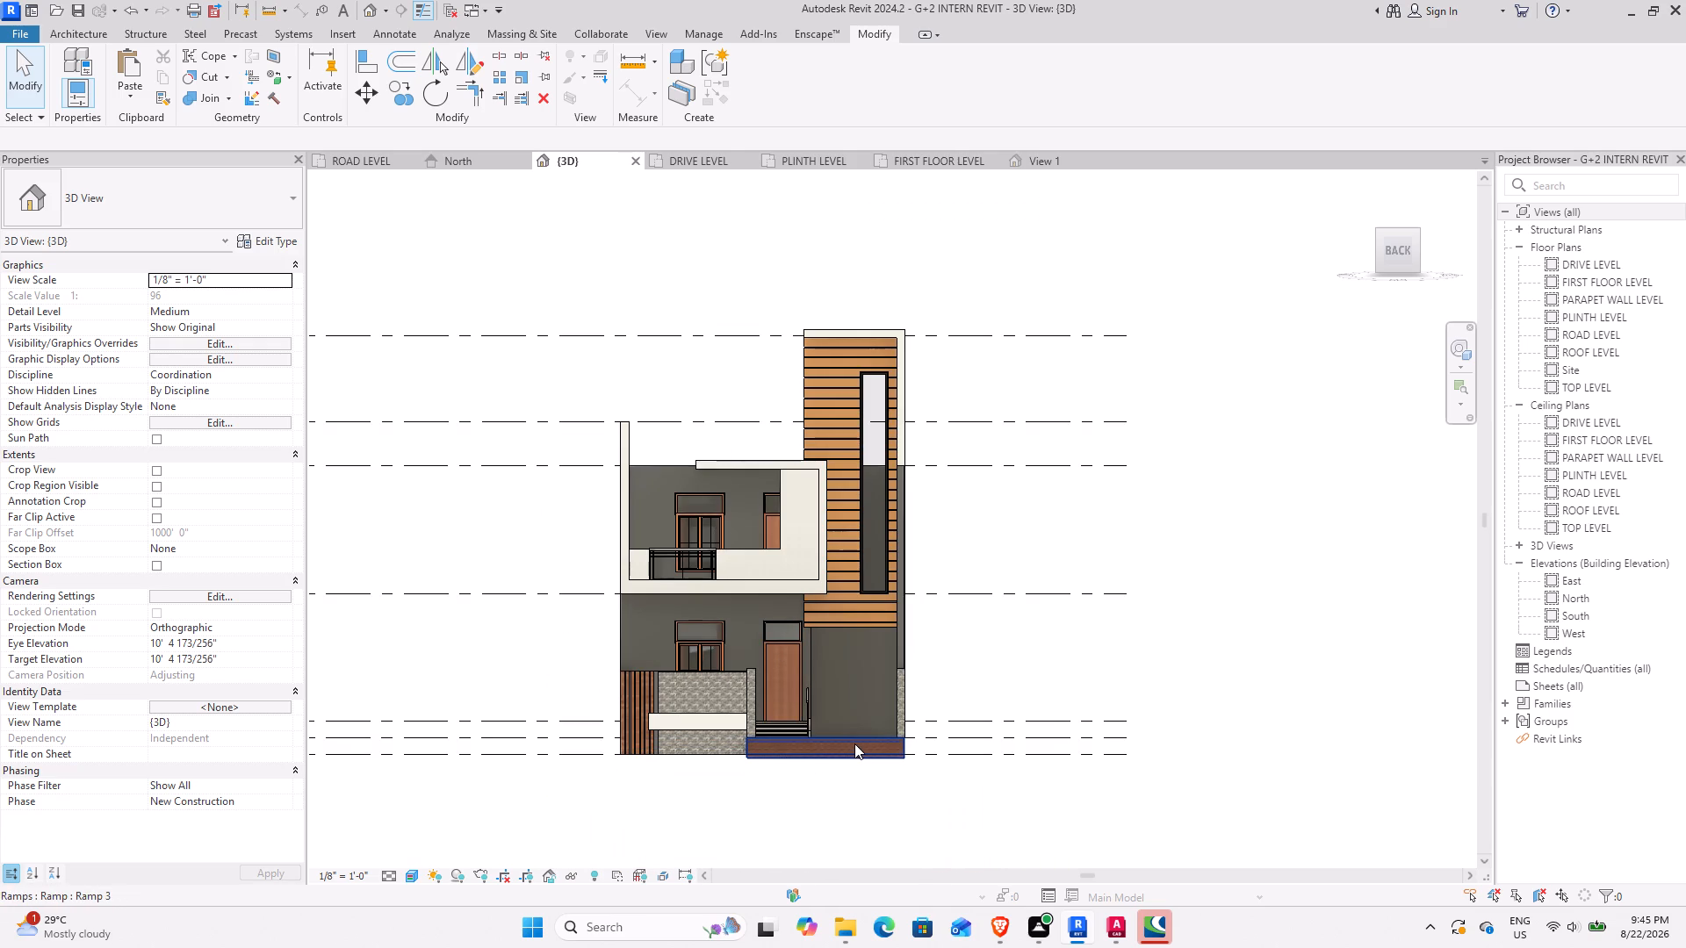
Examine the ground-floor entrance door, steps, ramp and stone boundary wall on the back elevation.
{"action": "scroll", "coordinate": [785, 736], "scroll_direction": "up", "scroll_amount": 6}
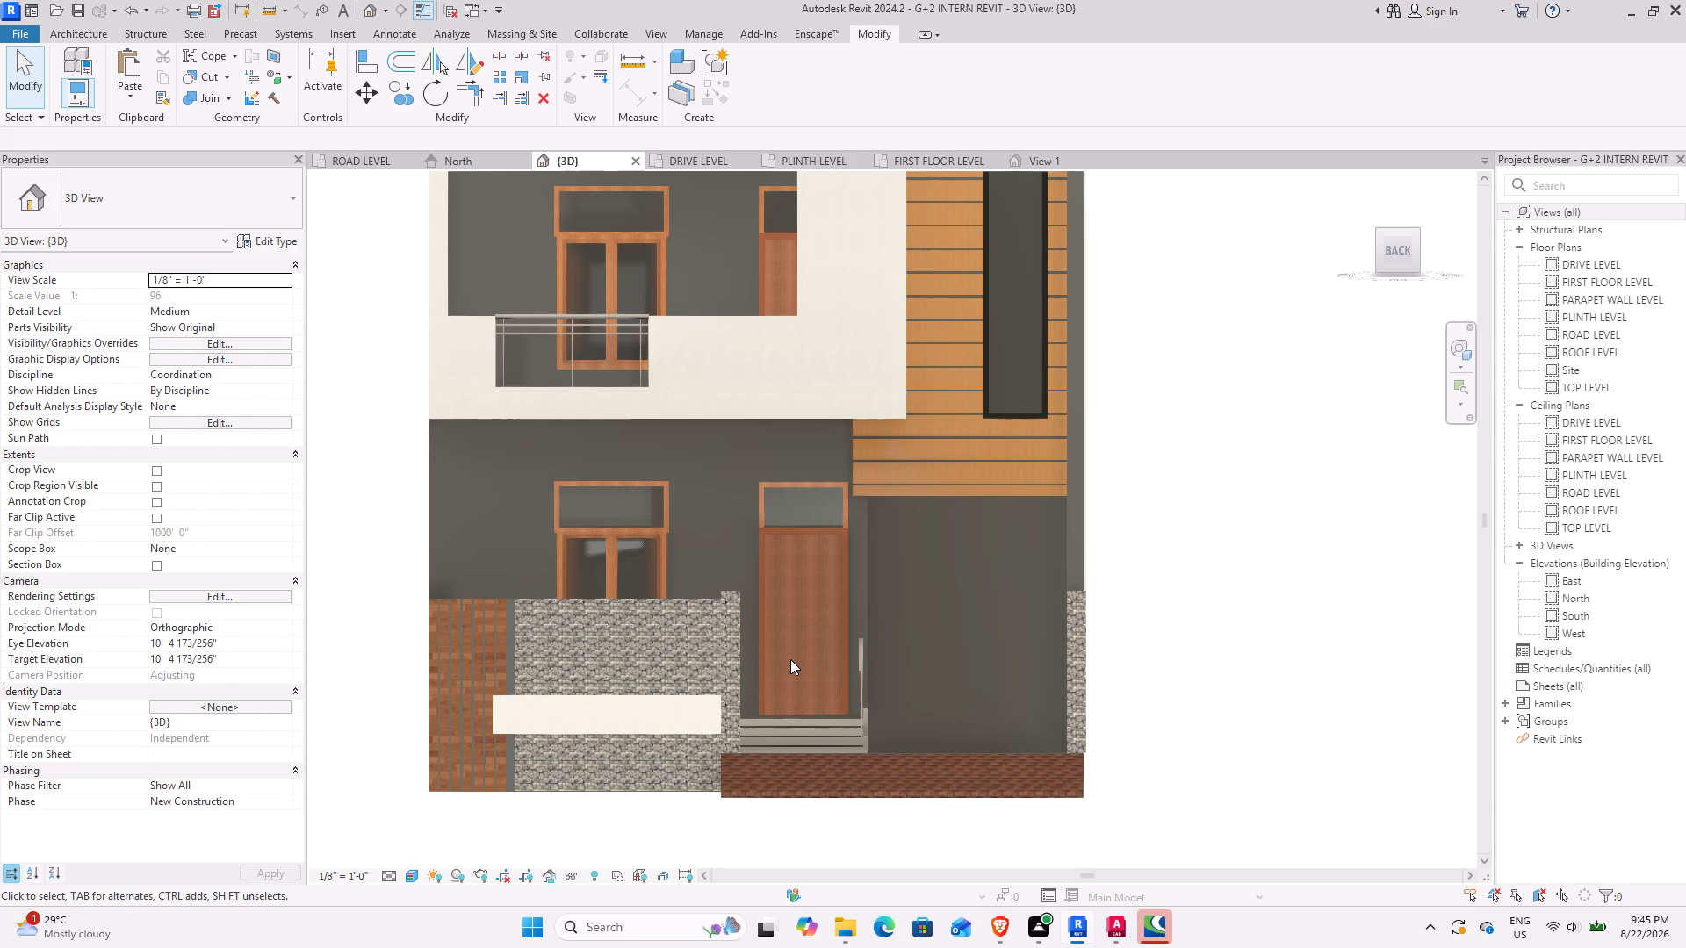
{"action": "scroll", "coordinate": [868, 648], "scroll_direction": "up", "scroll_amount": 8}
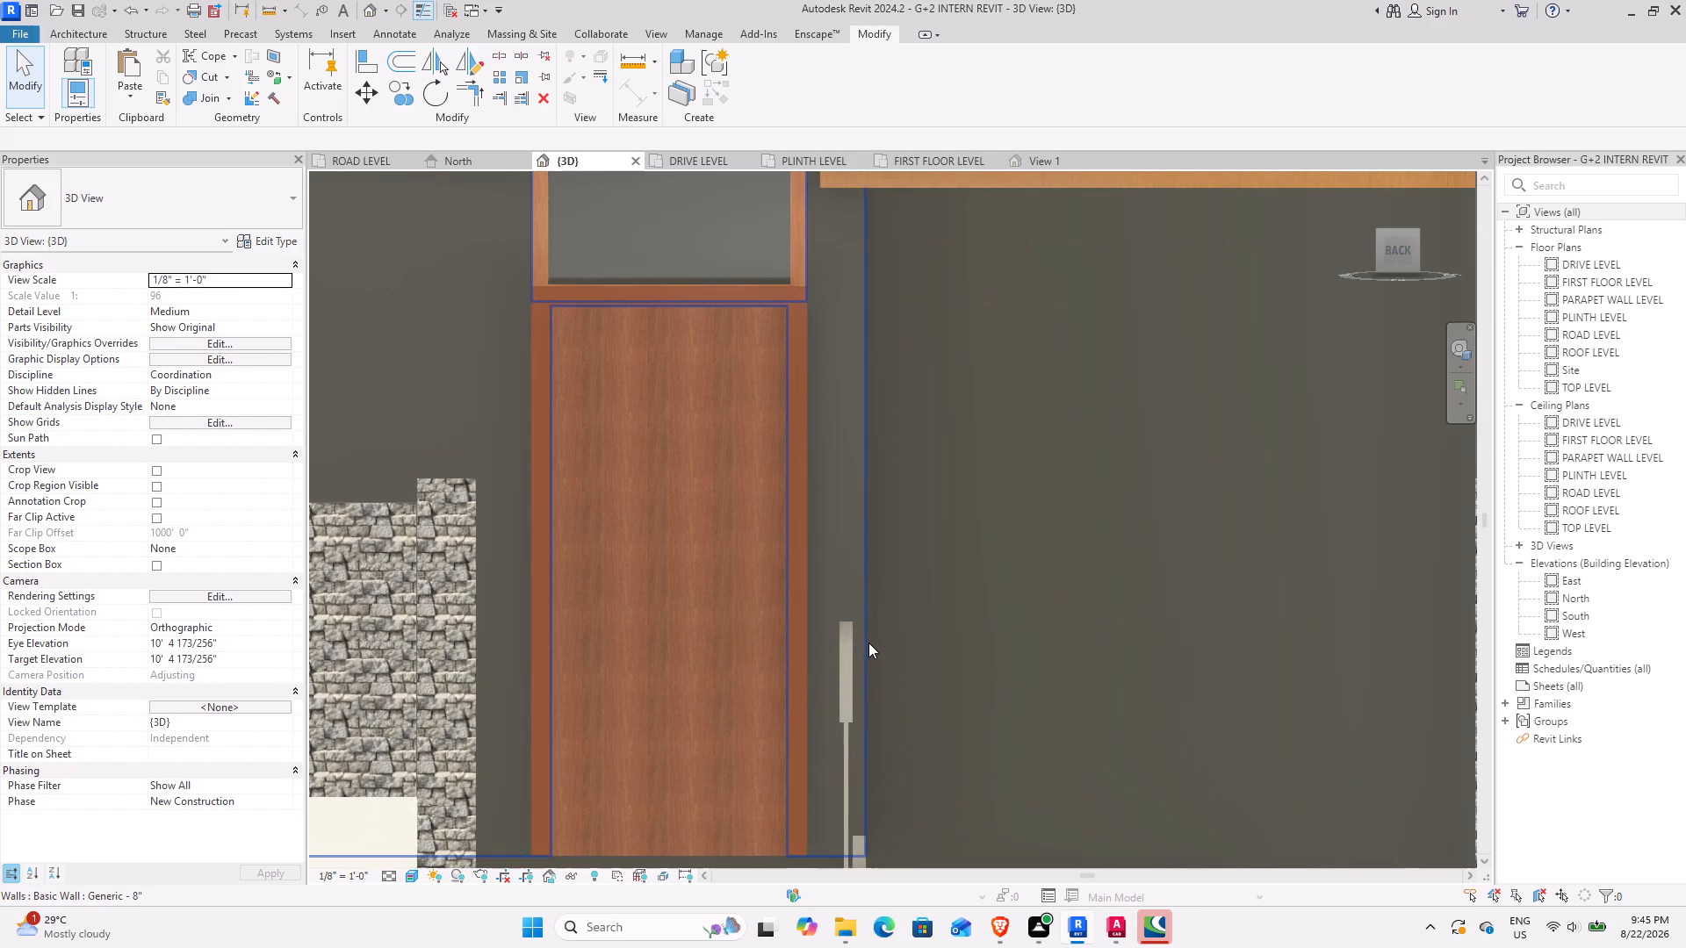
{"action": "scroll", "coordinate": [842, 662], "scroll_direction": "down", "scroll_amount": 4}
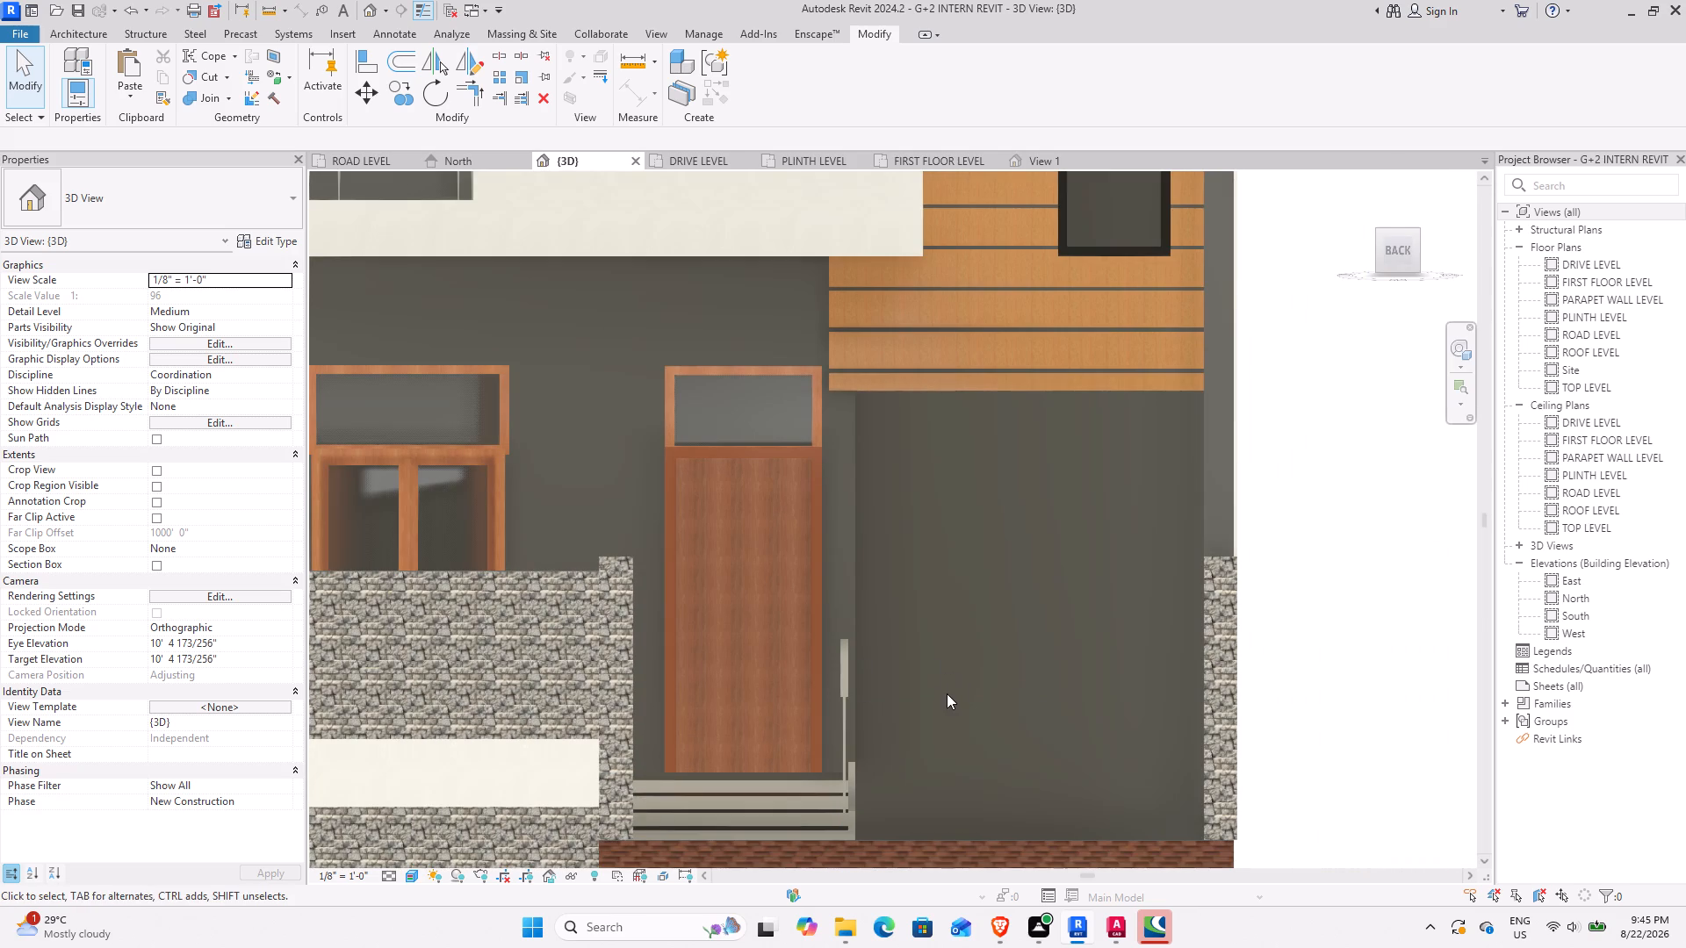
{"action": "middle_click_drag", "start_coordinate": [940, 693], "coordinate": [904, 592]}
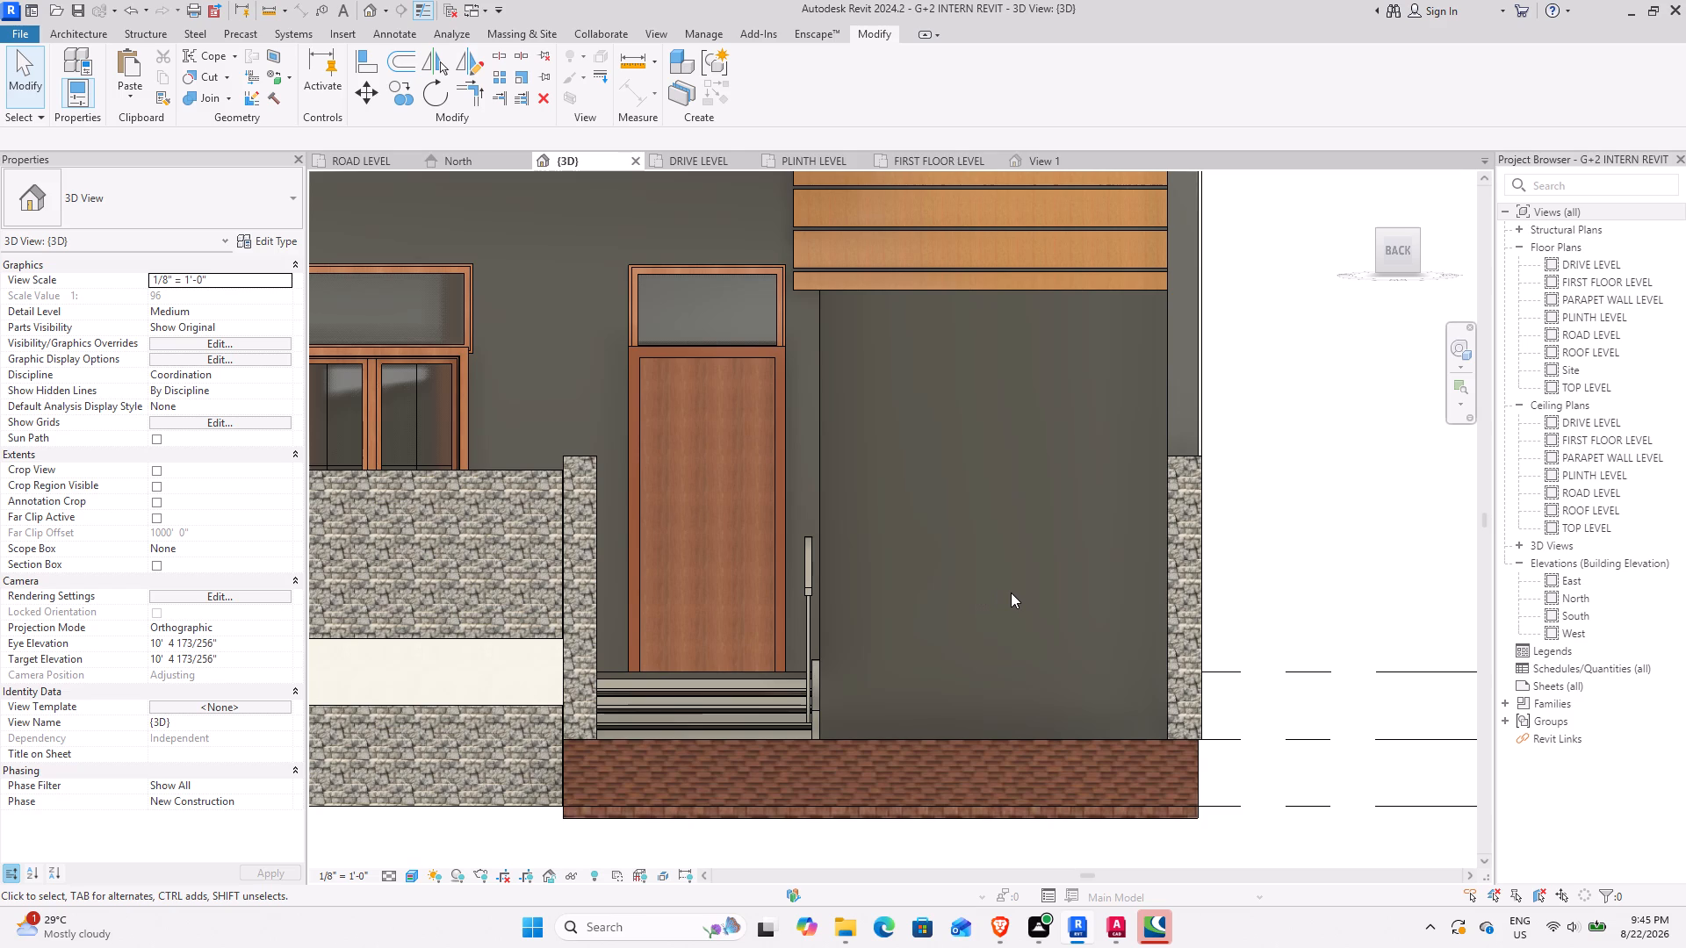
{"action": "scroll", "coordinate": [875, 622], "scroll_direction": "down", "scroll_amount": 6}
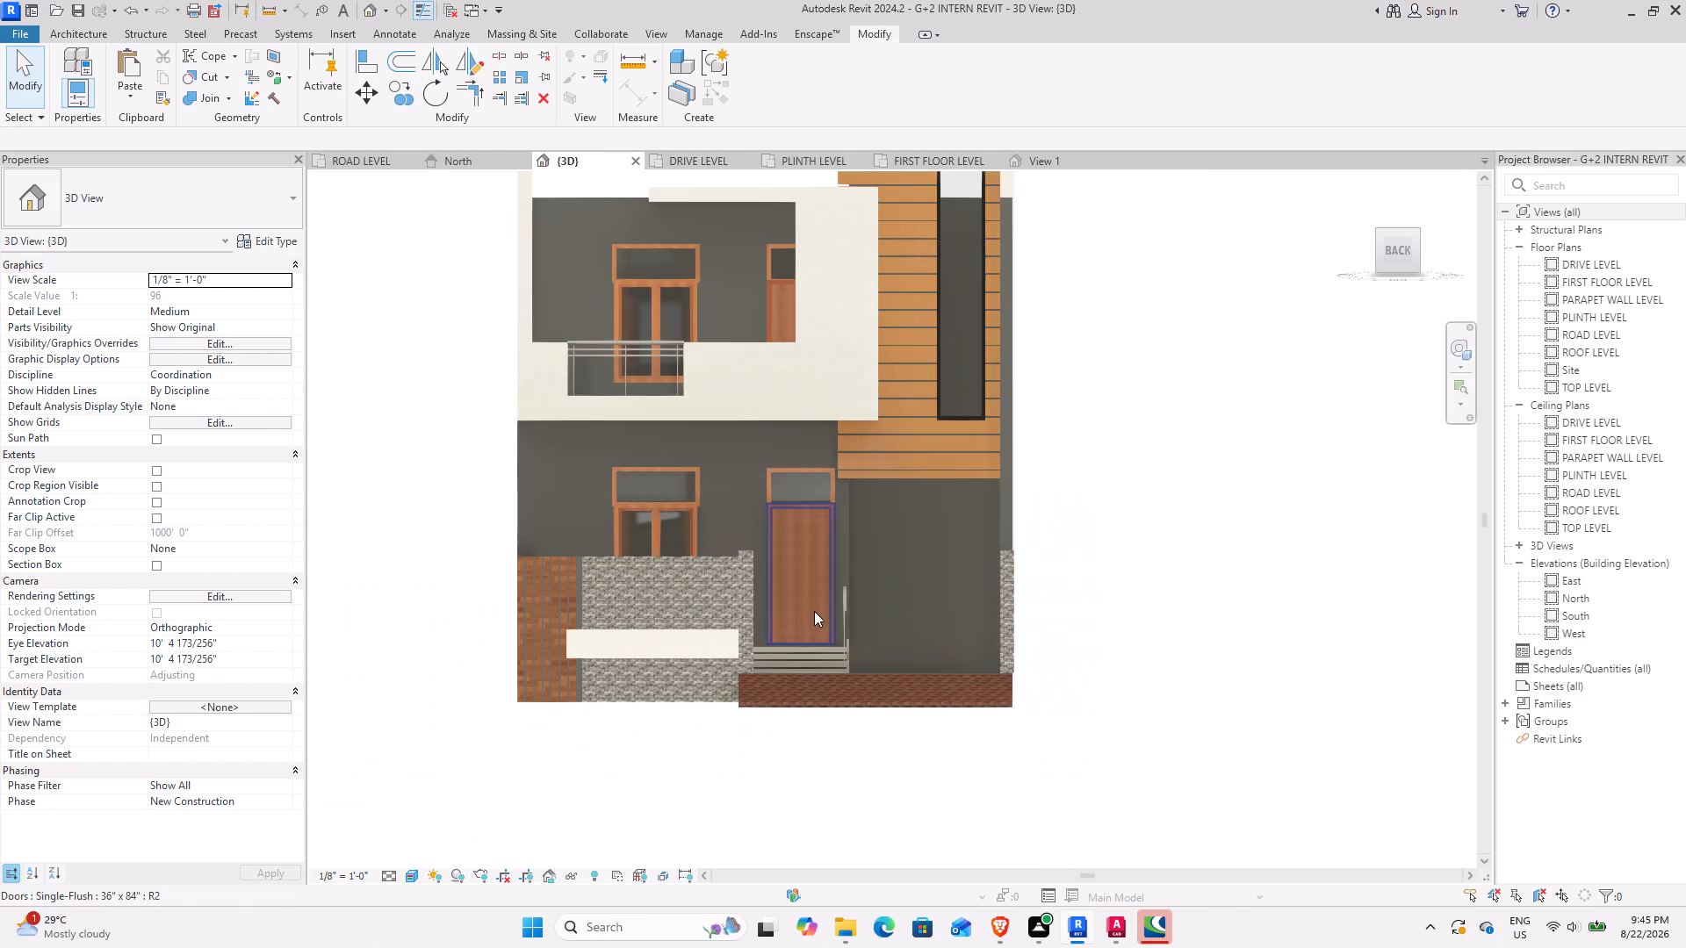
{"action": "middle_click_drag", "start_coordinate": [814, 611], "coordinate": [827, 717]}
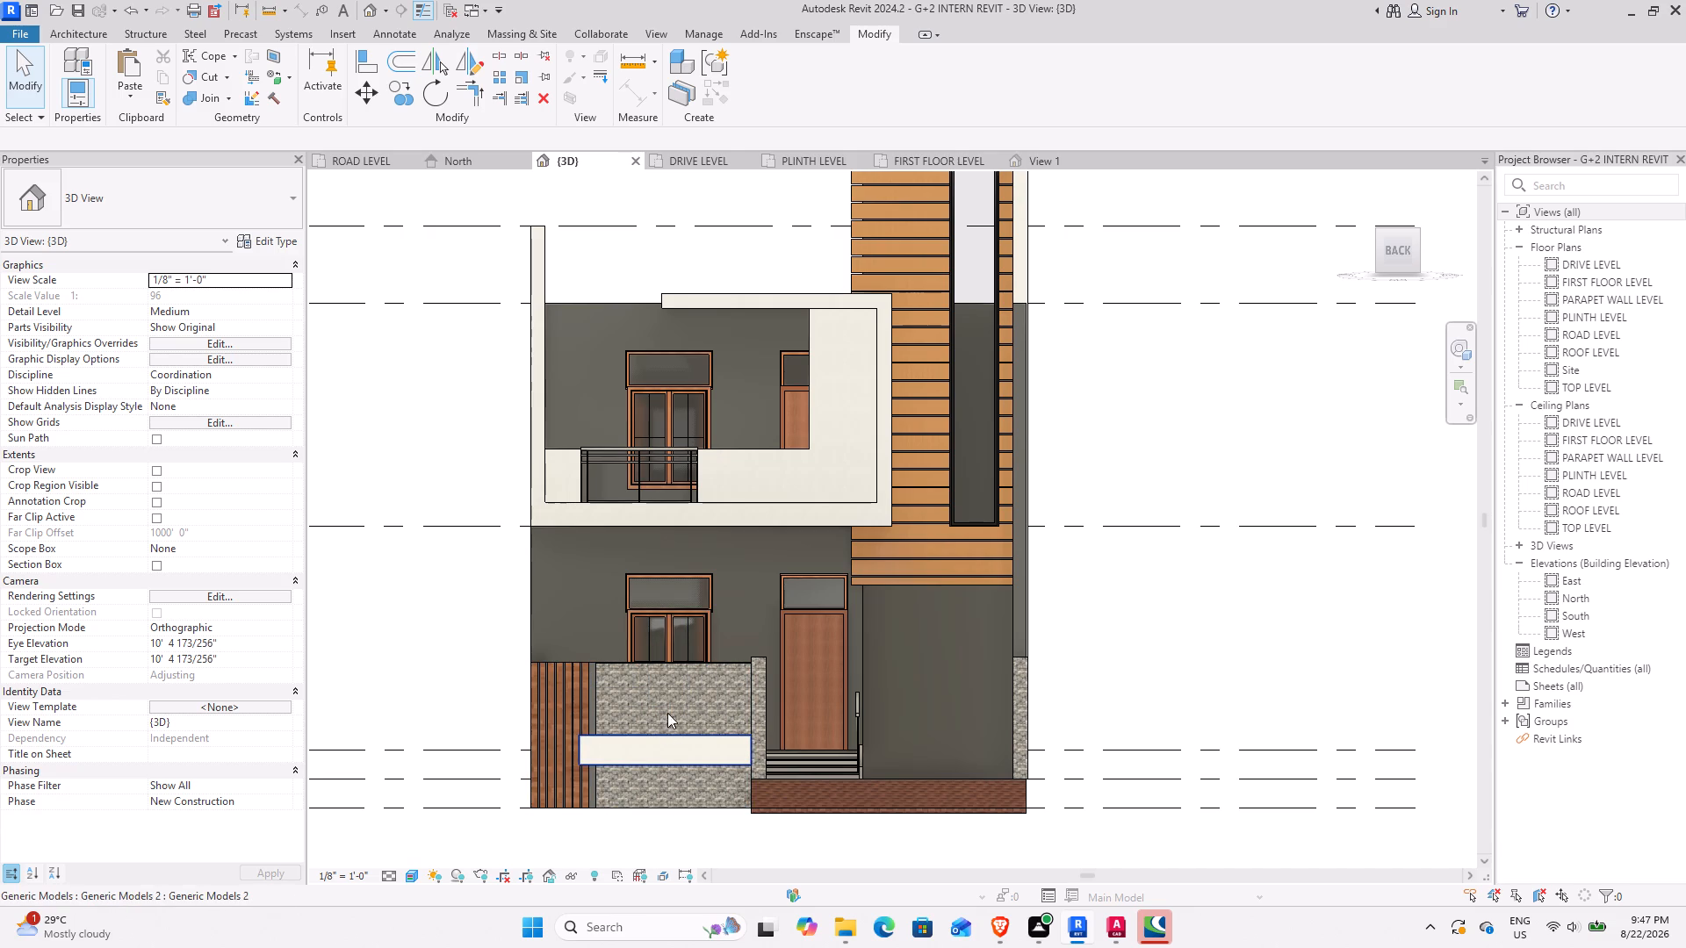
Inspect the first-floor balcony's railing, parapet and surrounding wall, selecting the rectangular wall opening beside the railing to check it.
{"action": "scroll", "coordinate": [683, 671], "scroll_direction": "down", "scroll_amount": 3}
{"action": "middle_click_drag", "start_coordinate": [719, 533], "coordinate": [721, 611]}
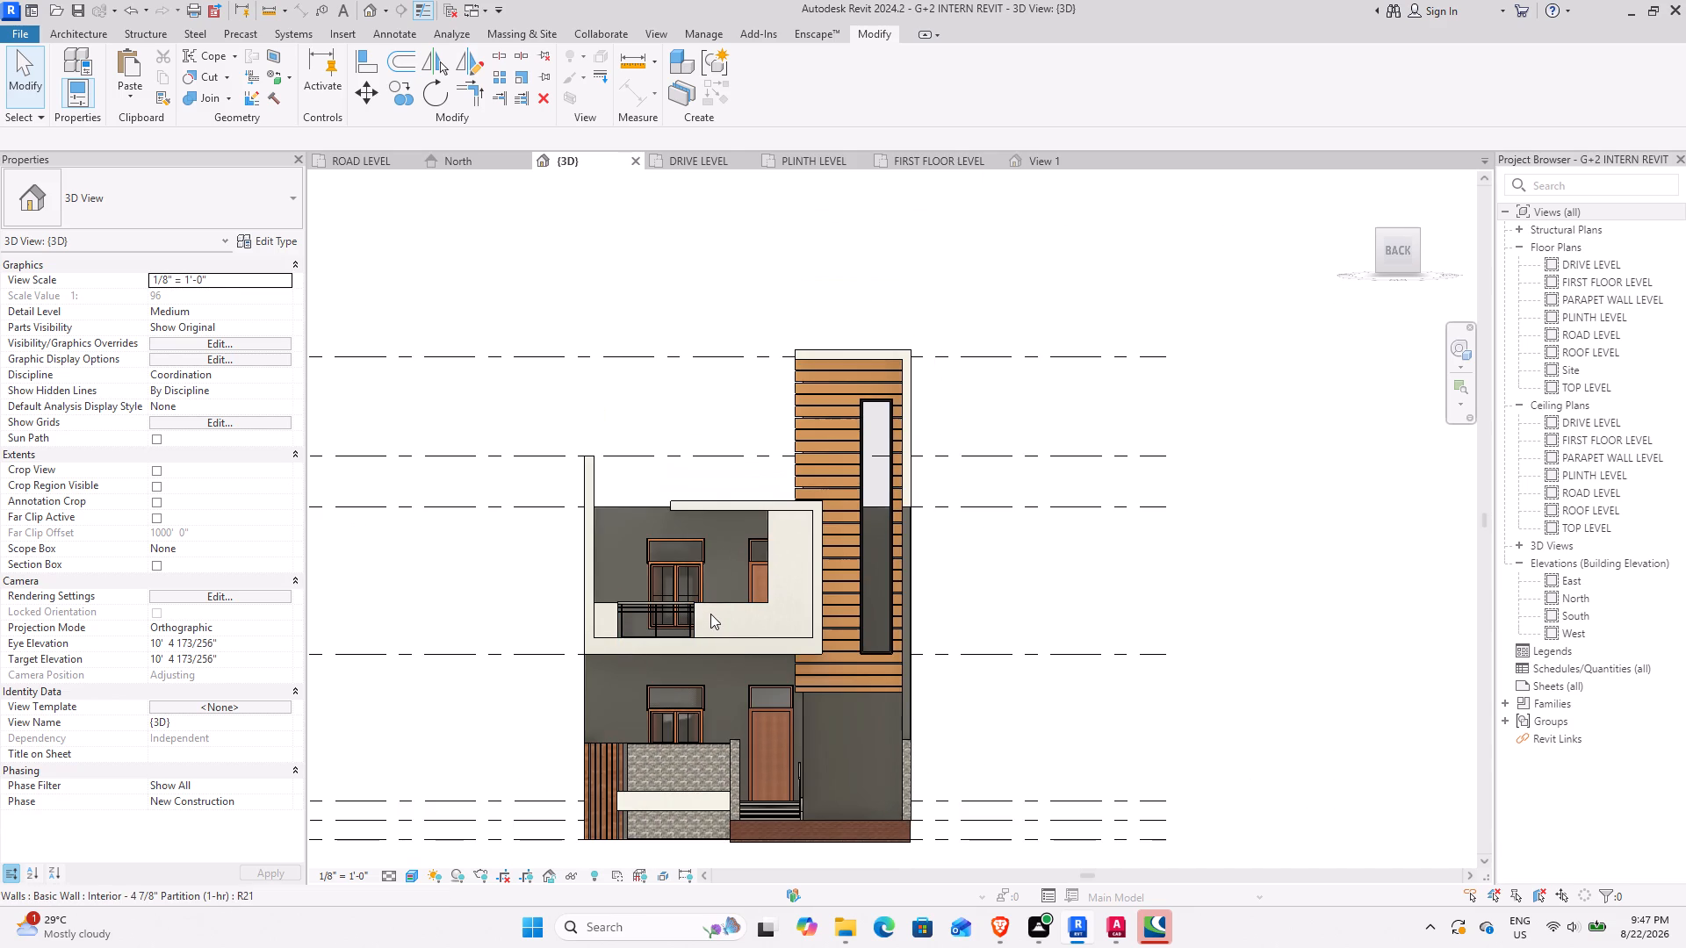
{"action": "scroll", "coordinate": [710, 614], "scroll_direction": "up", "scroll_amount": 1}
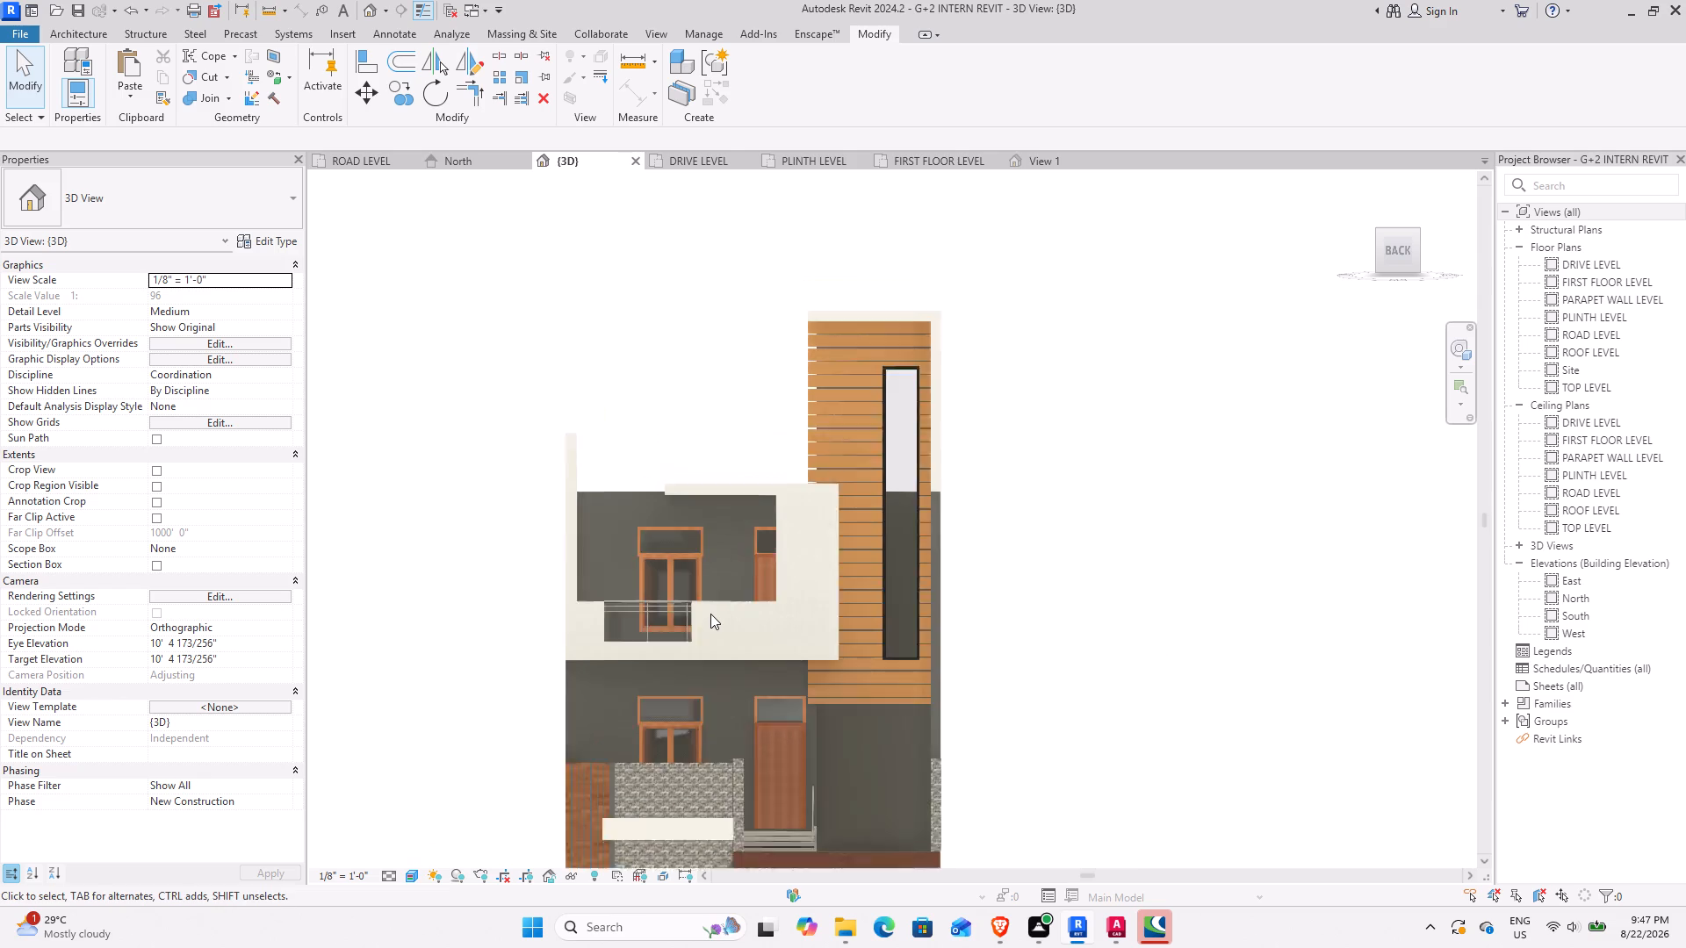
{"action": "scroll", "coordinate": [710, 614], "scroll_direction": "up", "scroll_amount": 5}
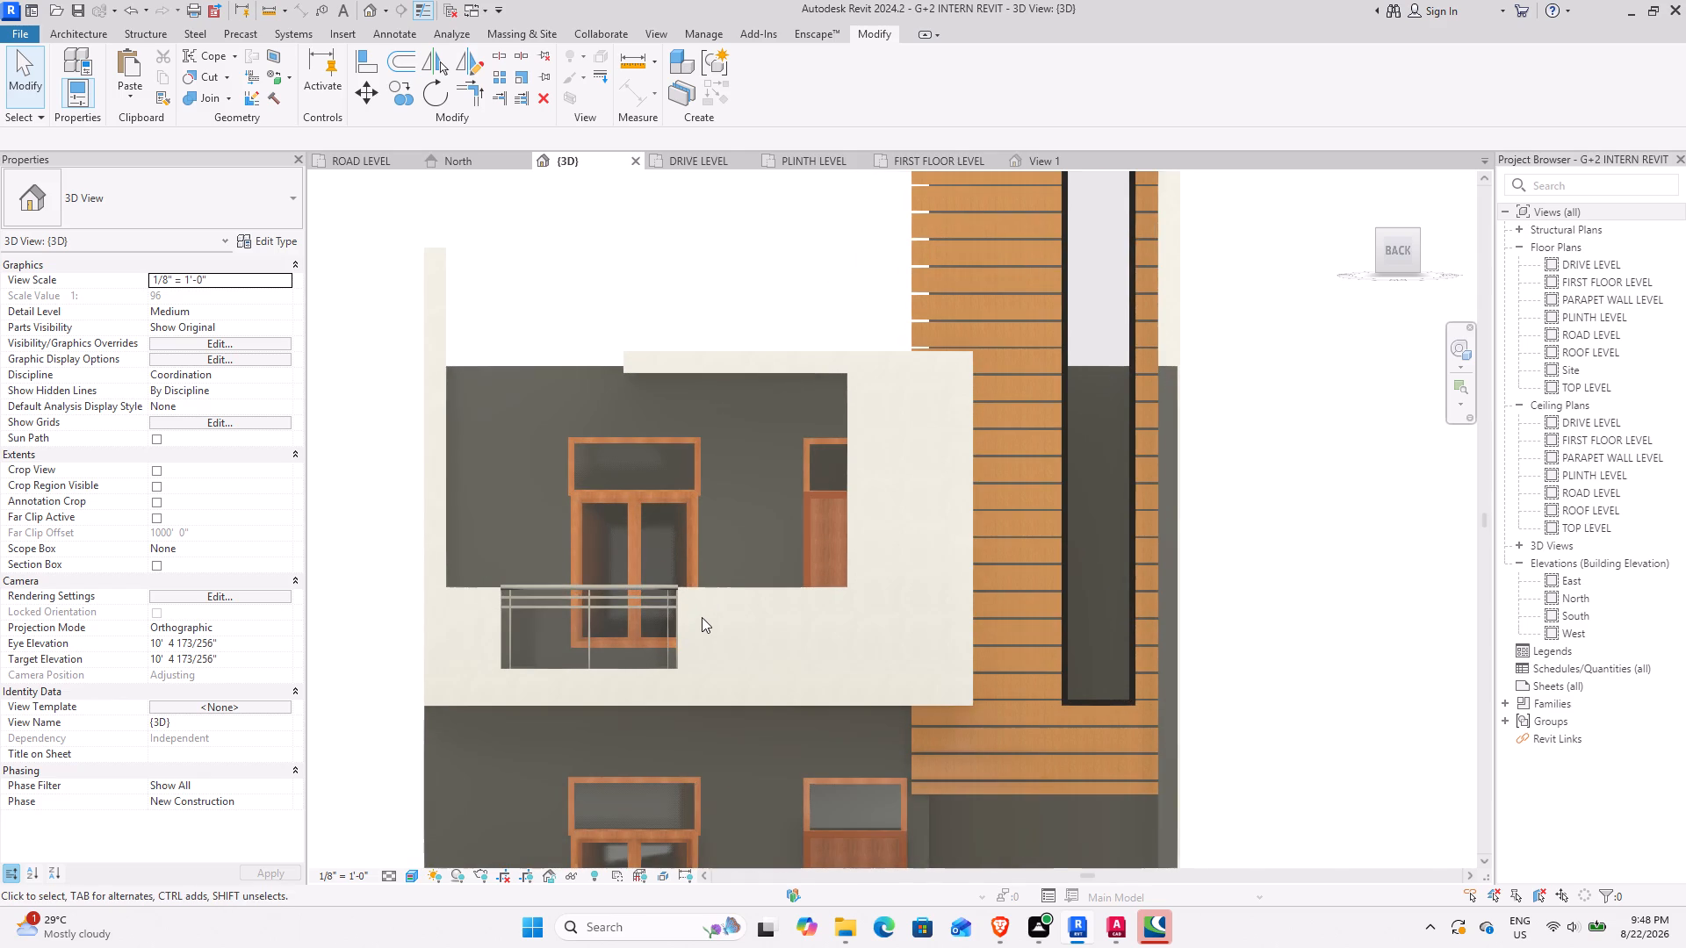
{"action": "scroll", "coordinate": [701, 619], "scroll_direction": "up", "scroll_amount": 6}
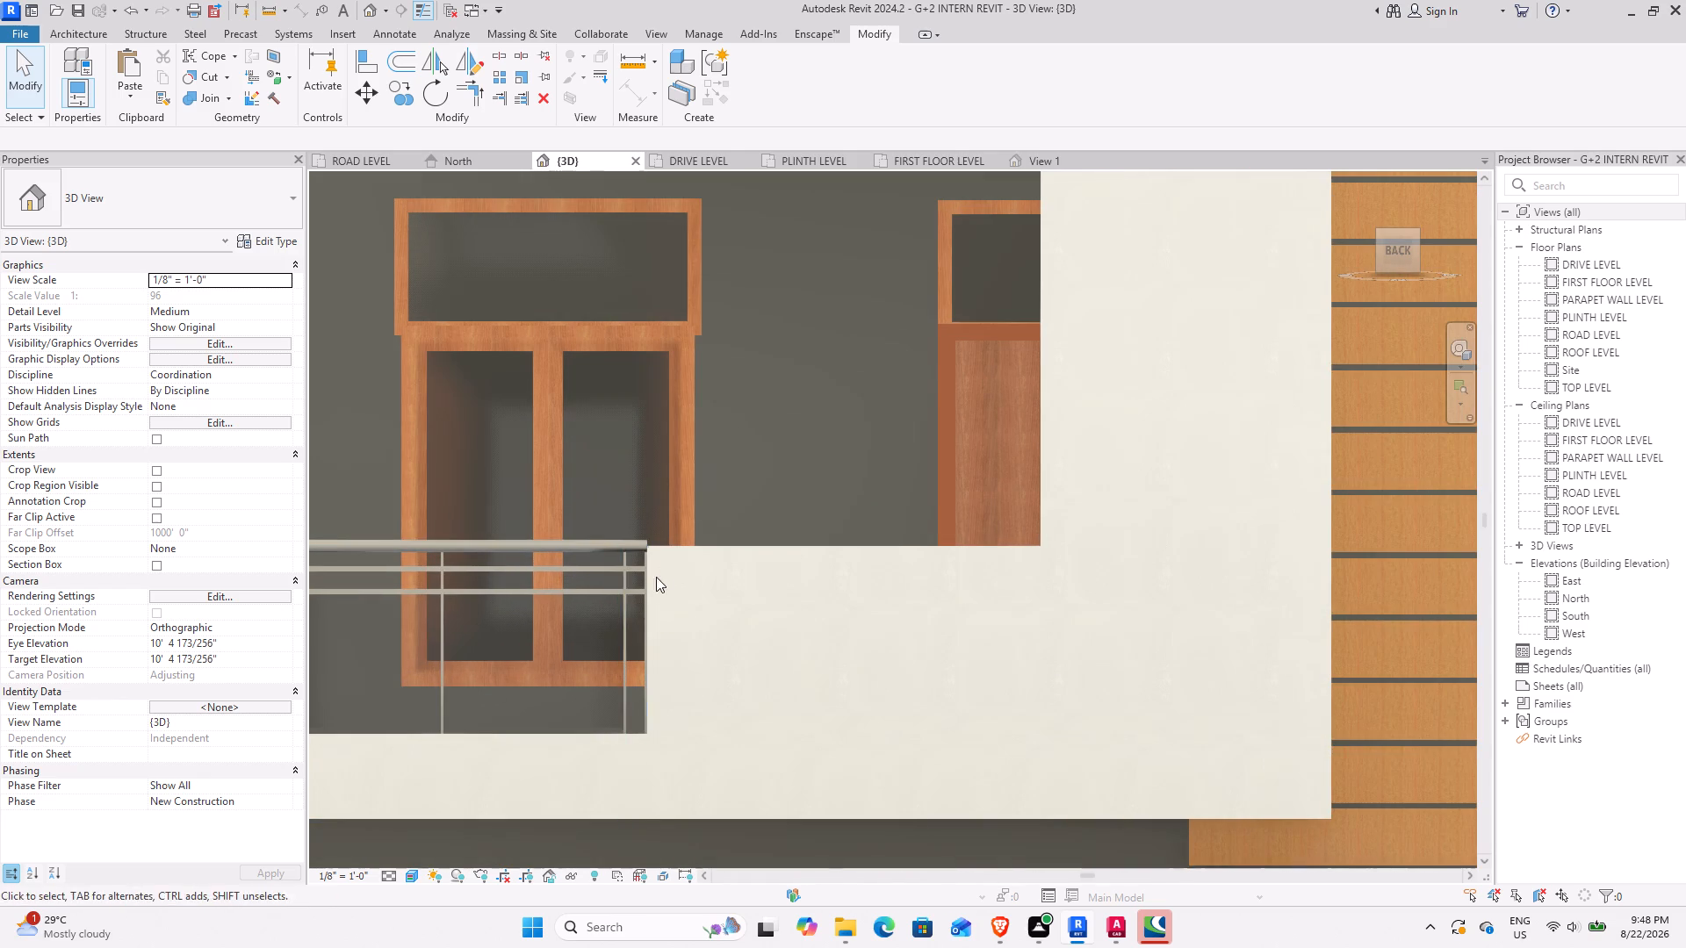
{"action": "left_click", "coordinate": [619, 651]}
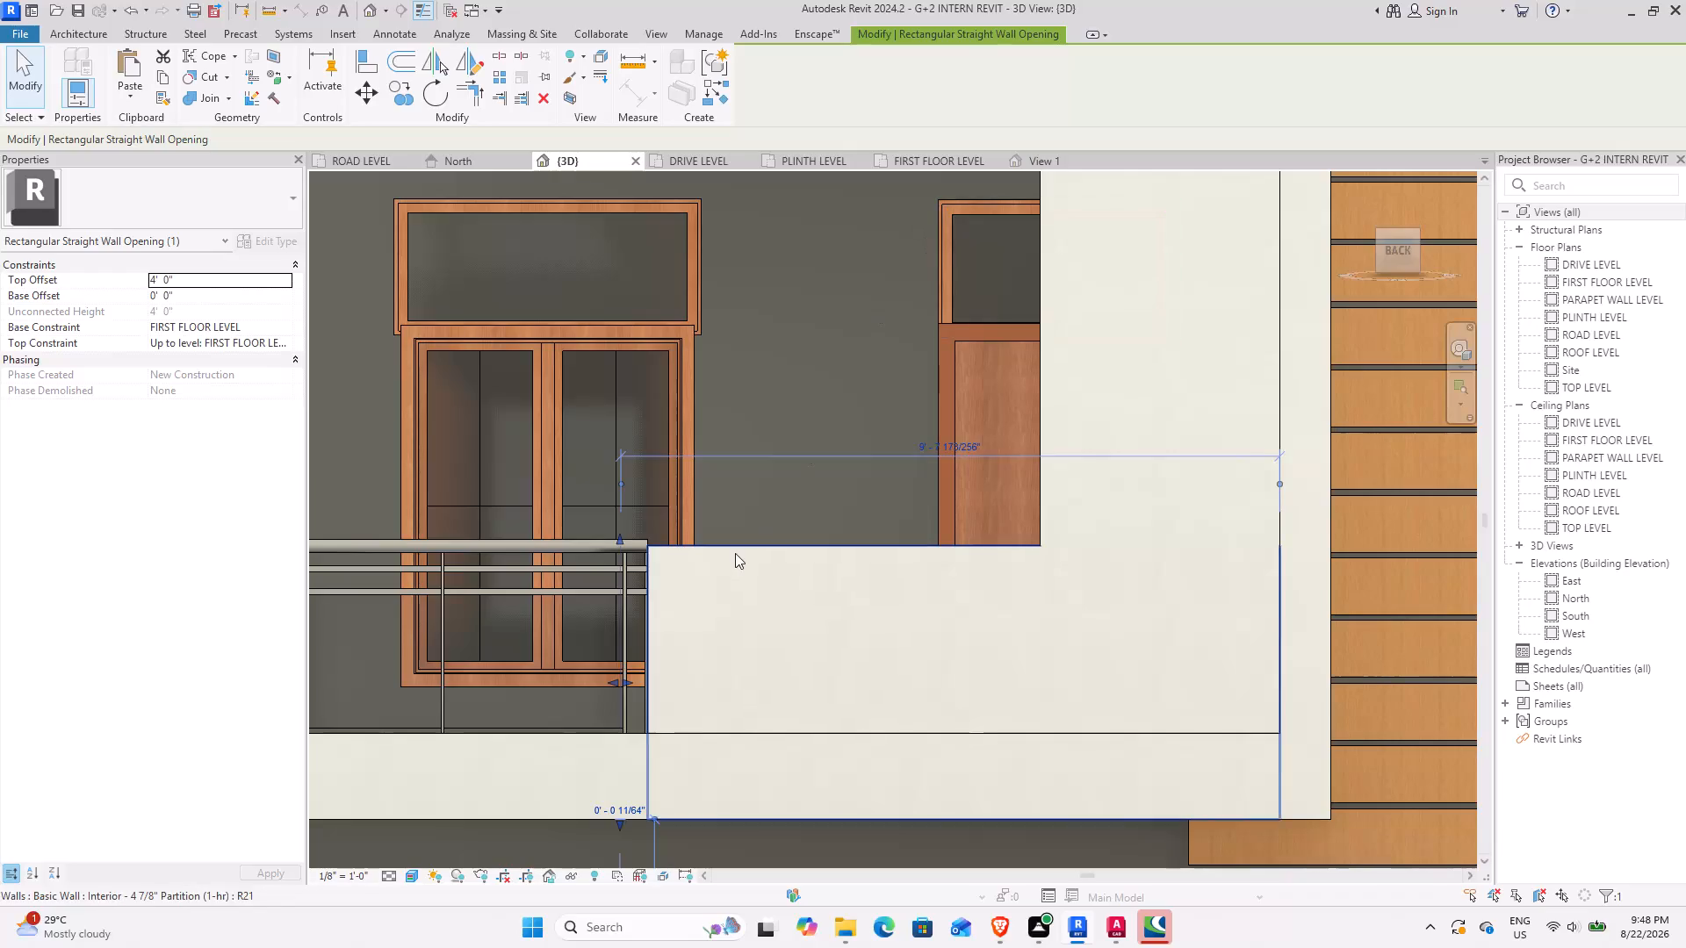
{"action": "left_click", "coordinate": [745, 355]}
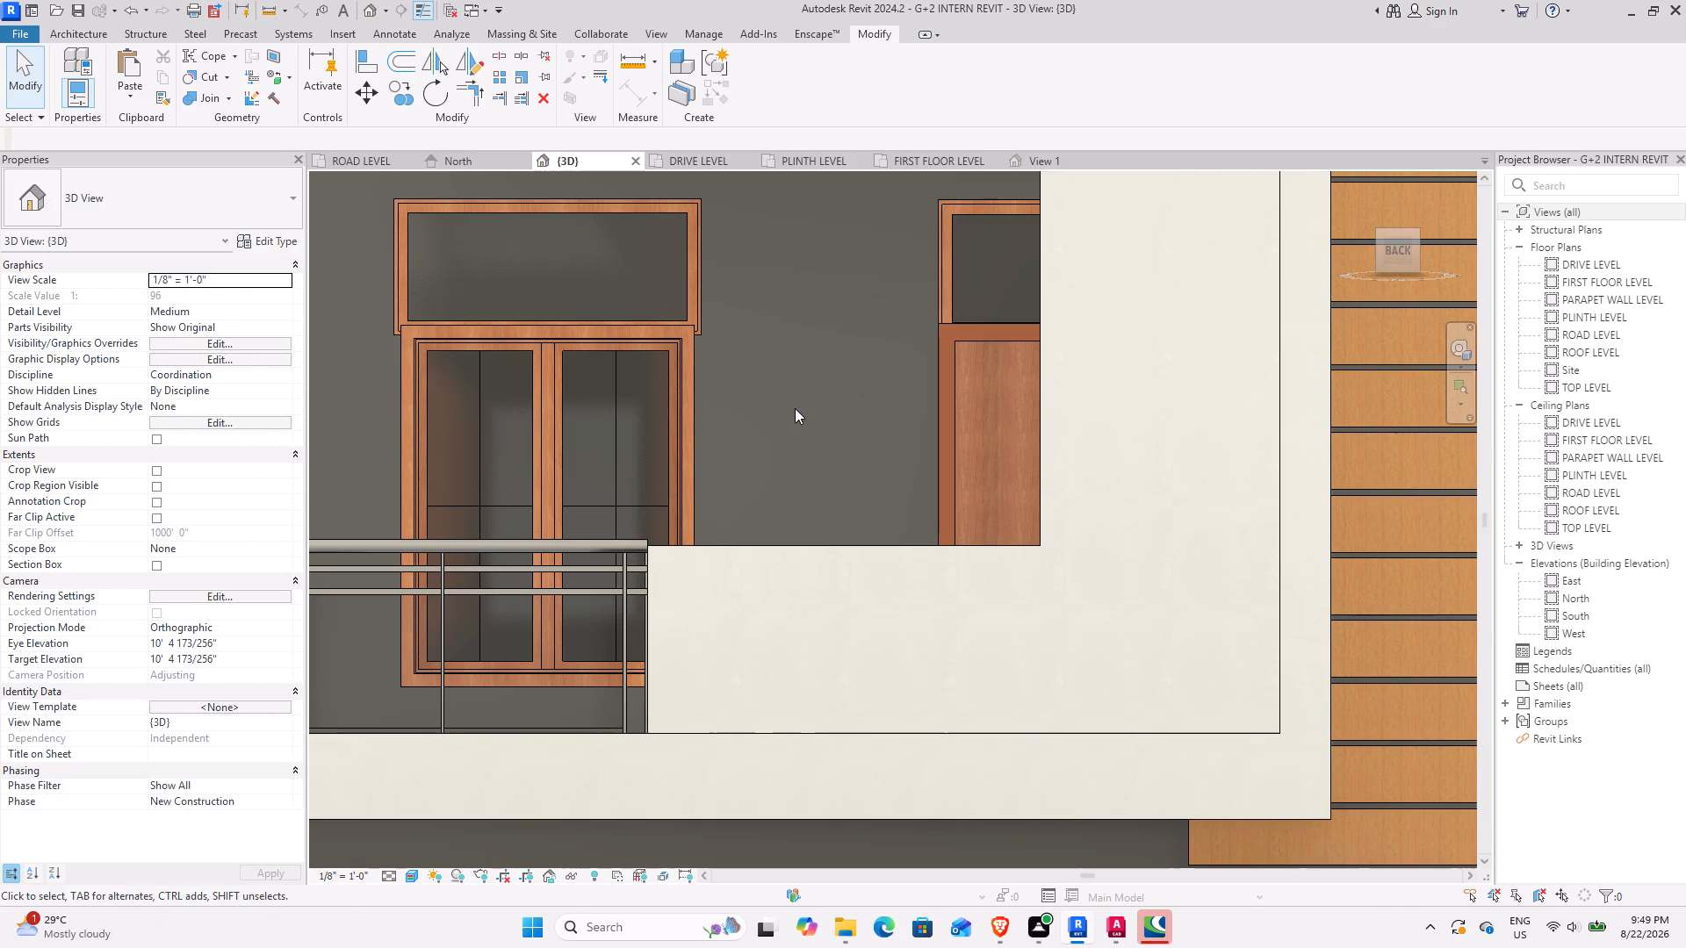
{"action": "left_click", "coordinate": [840, 418]}
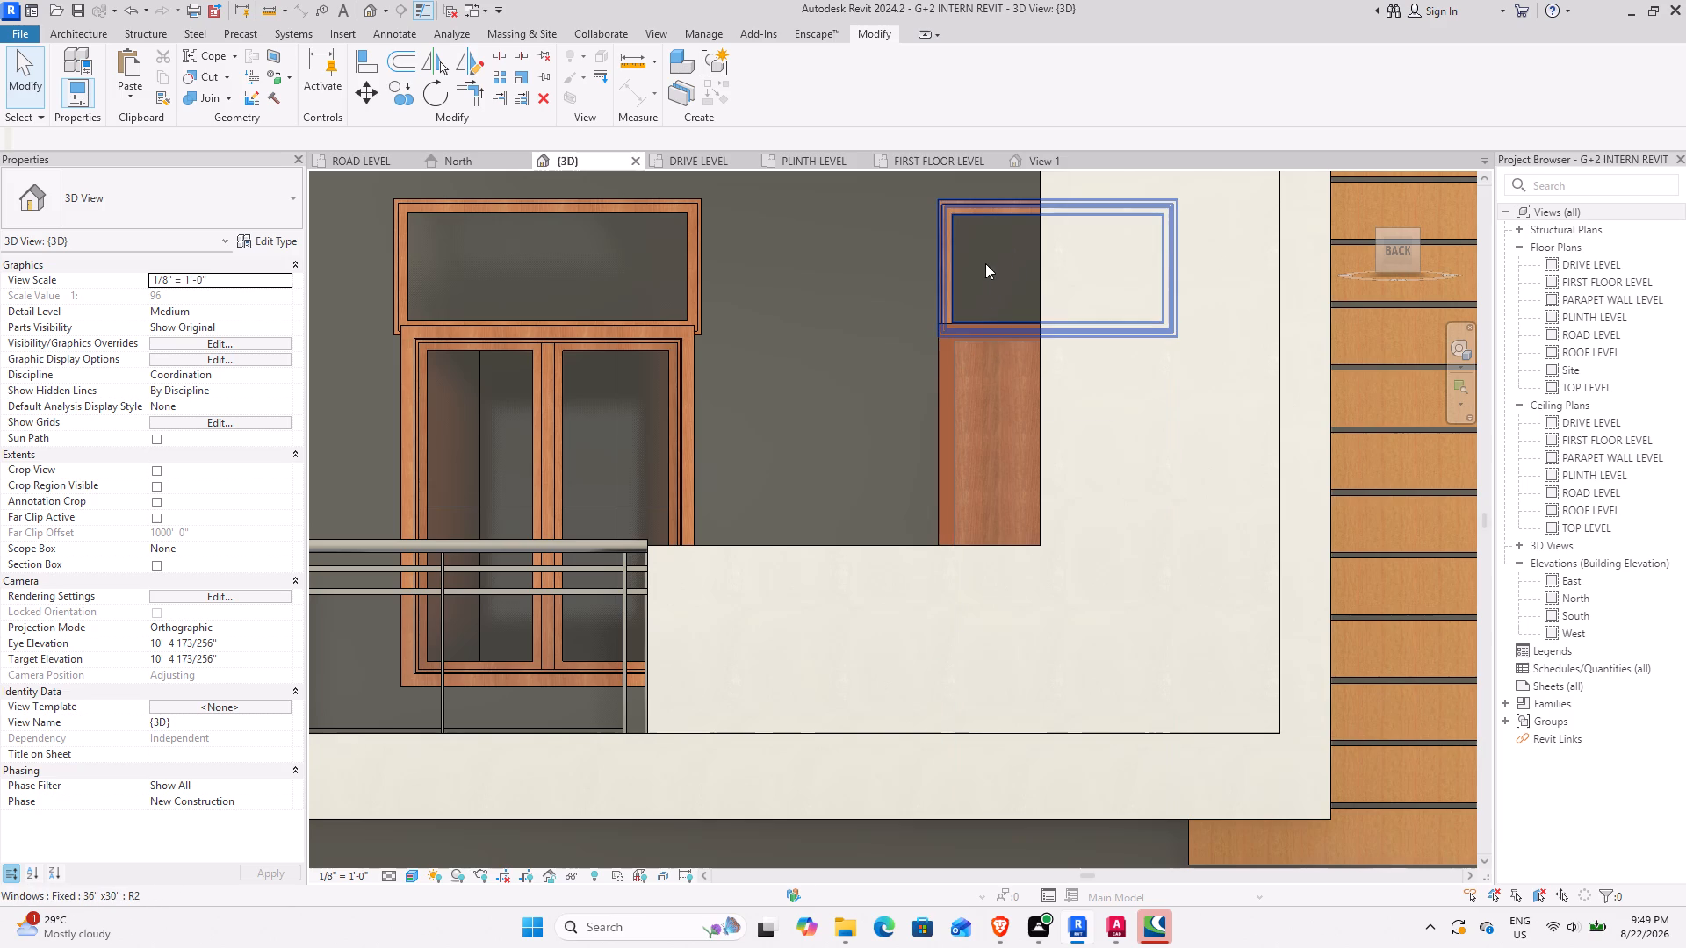
{"action": "scroll", "coordinate": [980, 272], "scroll_direction": "down", "scroll_amount": 4, "text": "ctrl"}
{"action": "scroll", "coordinate": [980, 272], "scroll_direction": "down", "scroll_amount": 1}
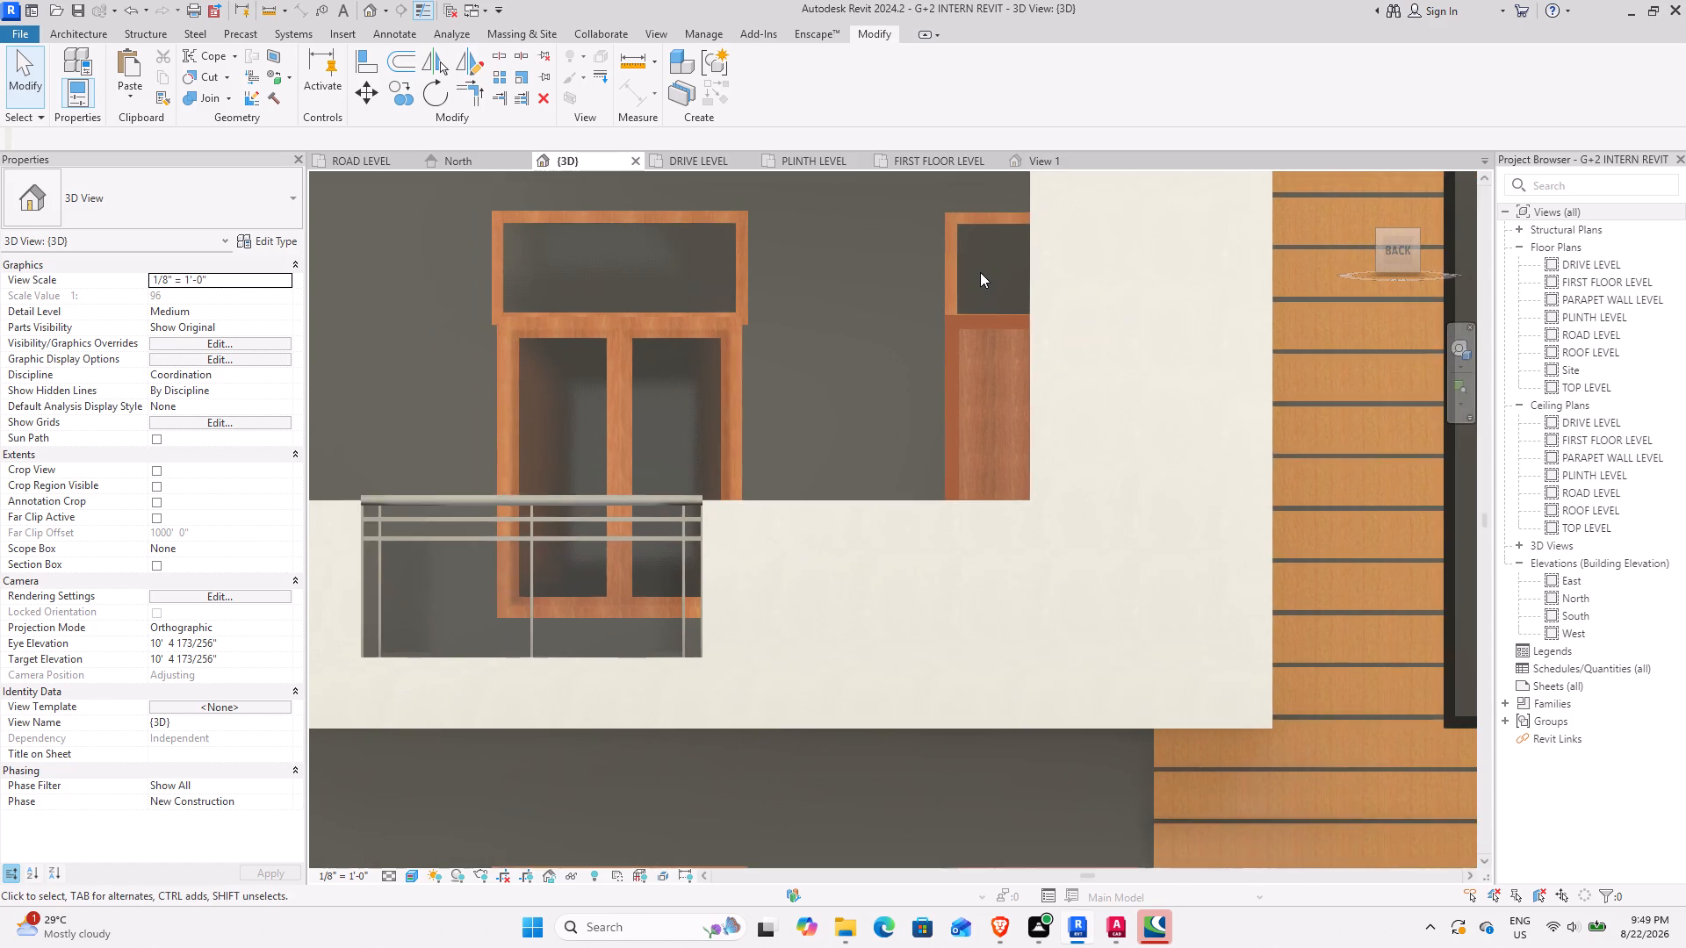
{"action": "scroll", "coordinate": [980, 272], "scroll_direction": "up", "scroll_amount": 1}
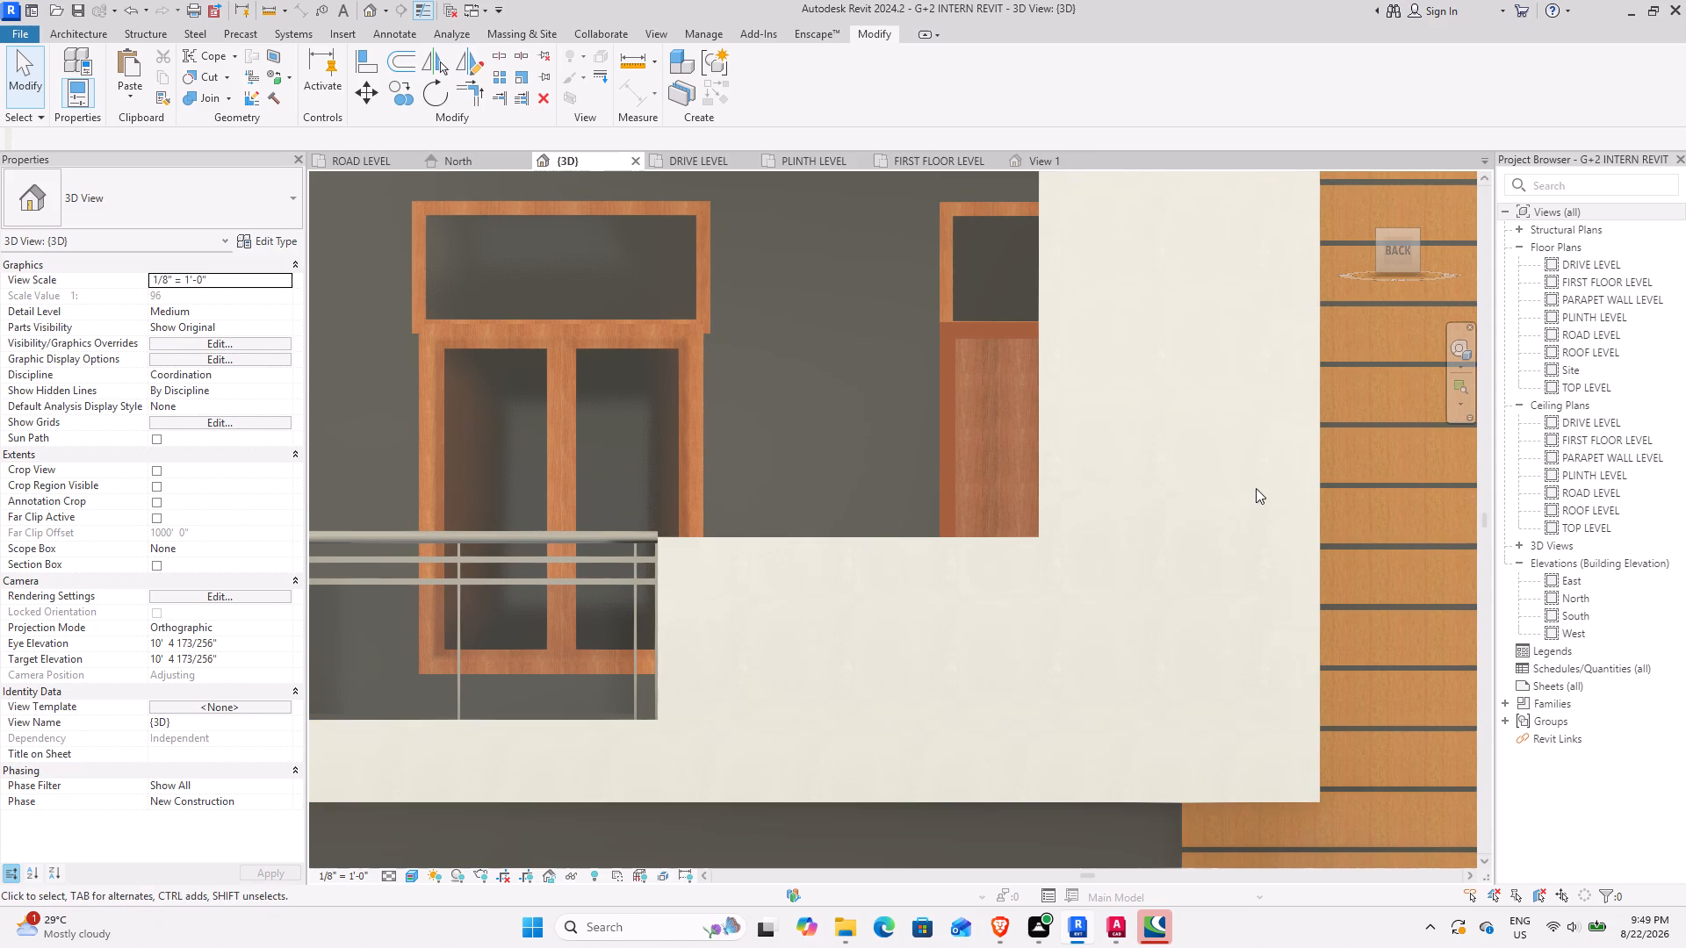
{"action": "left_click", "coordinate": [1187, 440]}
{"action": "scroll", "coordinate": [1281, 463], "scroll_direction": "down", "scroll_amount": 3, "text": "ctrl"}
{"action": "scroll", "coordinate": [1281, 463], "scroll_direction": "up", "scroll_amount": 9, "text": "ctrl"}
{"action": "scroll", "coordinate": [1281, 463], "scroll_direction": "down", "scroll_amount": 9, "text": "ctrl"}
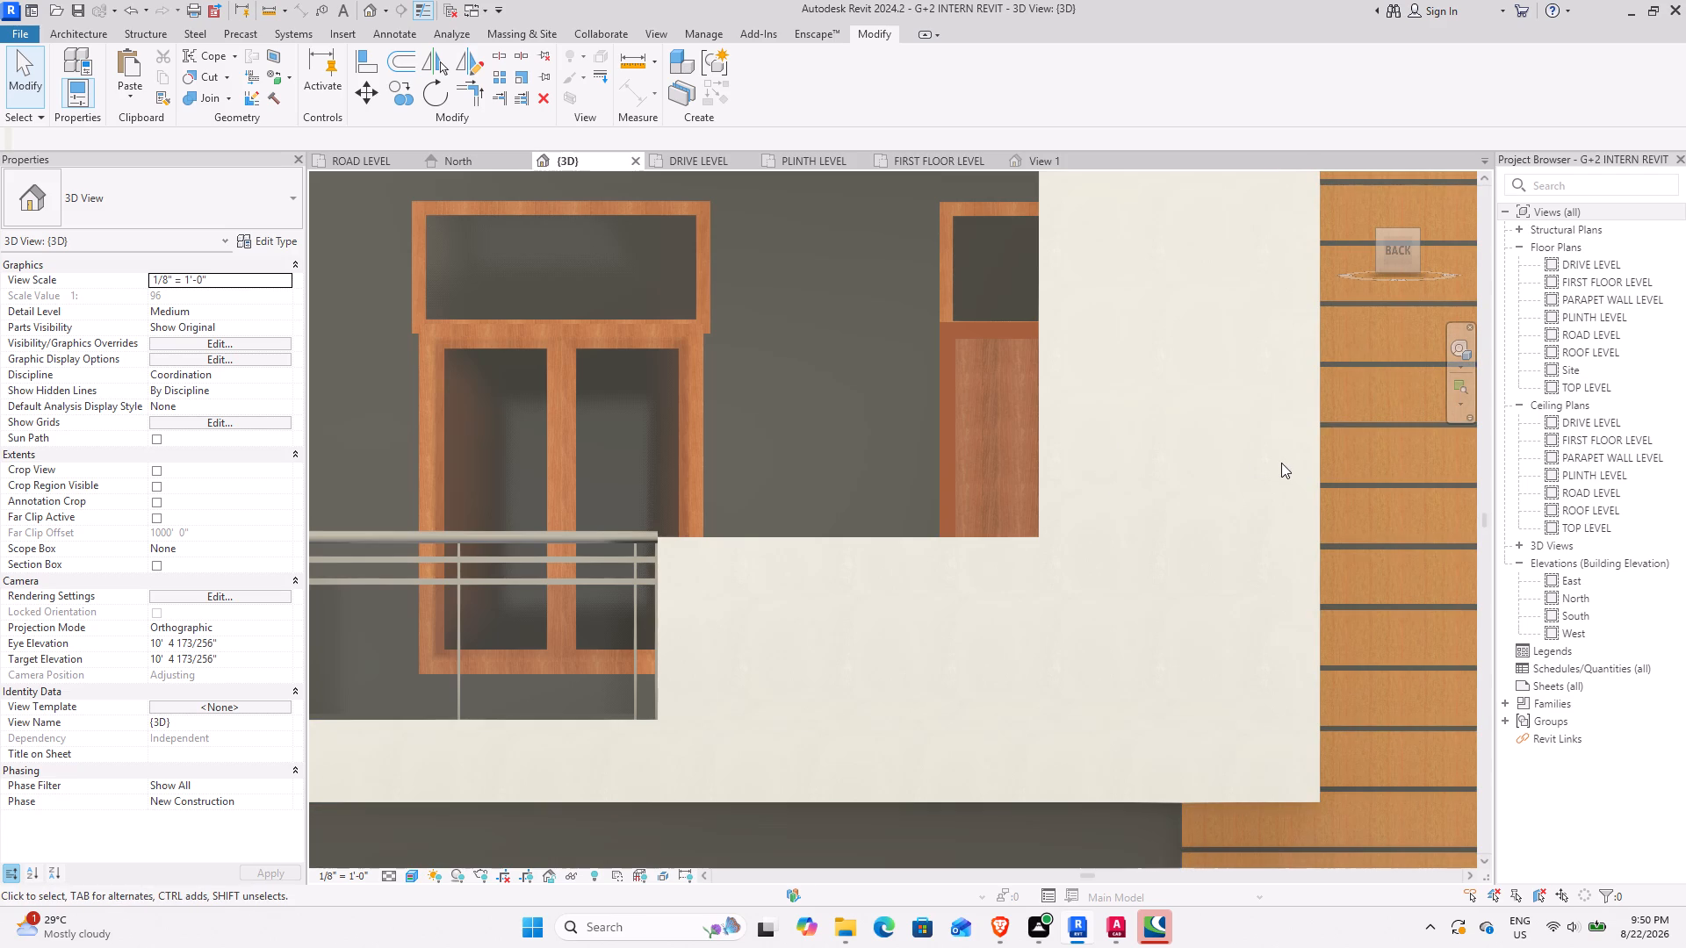
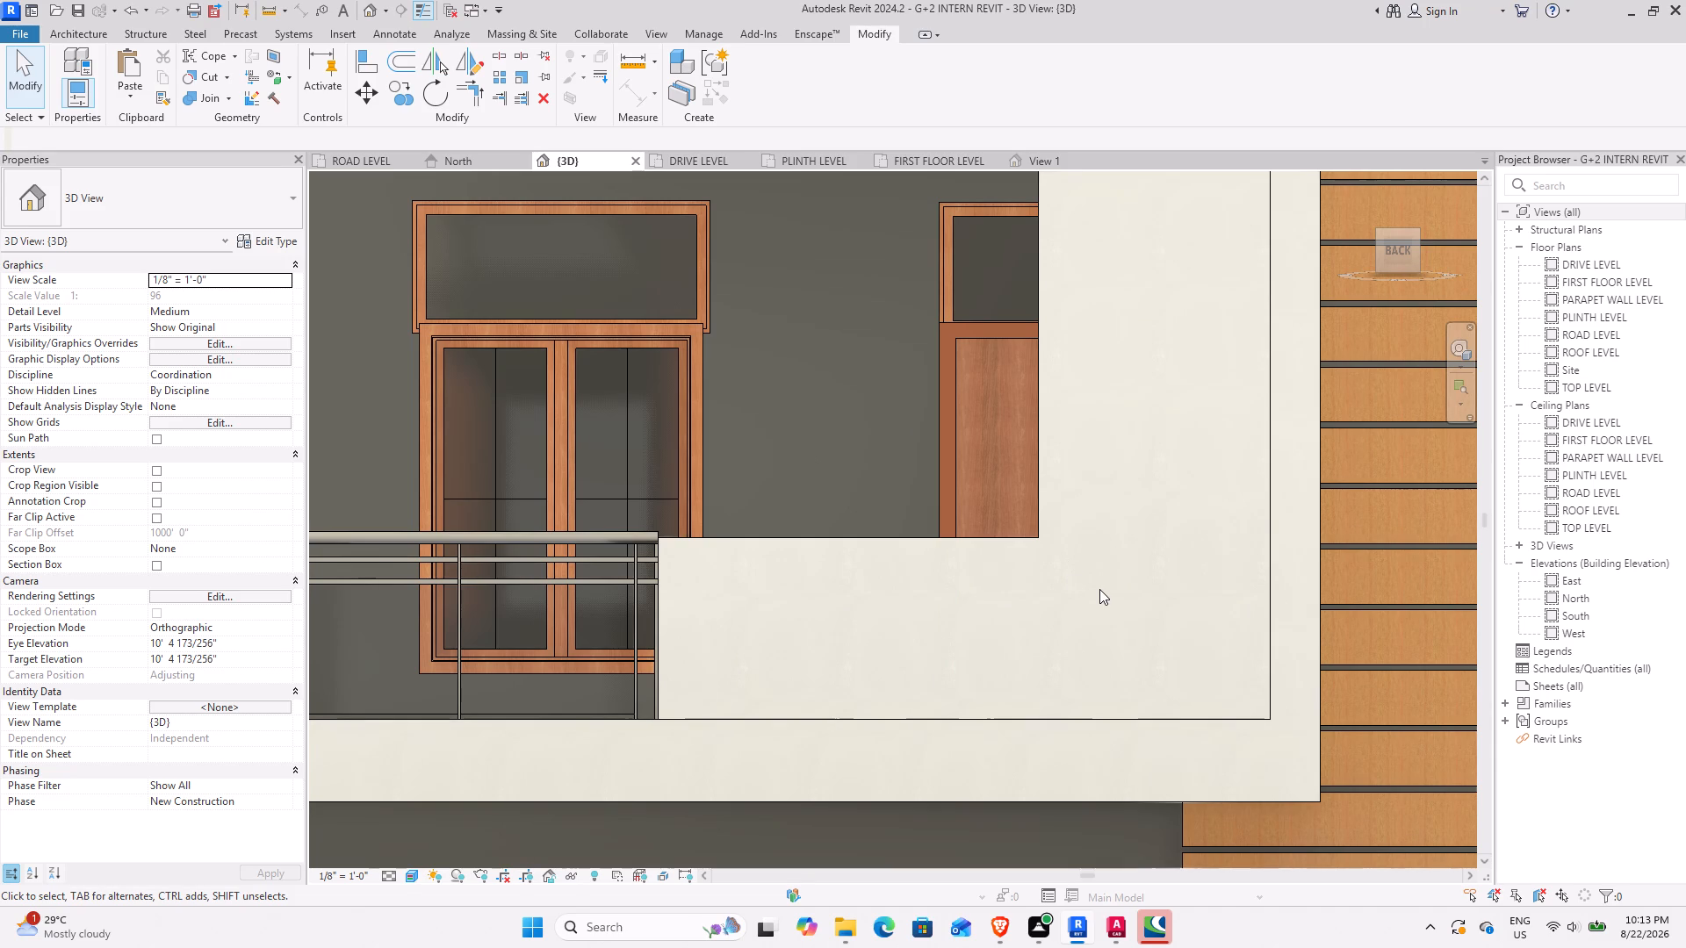
Examine the full back elevation, then the ground-floor entrance, tower base and end stone pillar.
{"action": "scroll", "coordinate": [1099, 589], "scroll_direction": "down", "scroll_amount": 3}
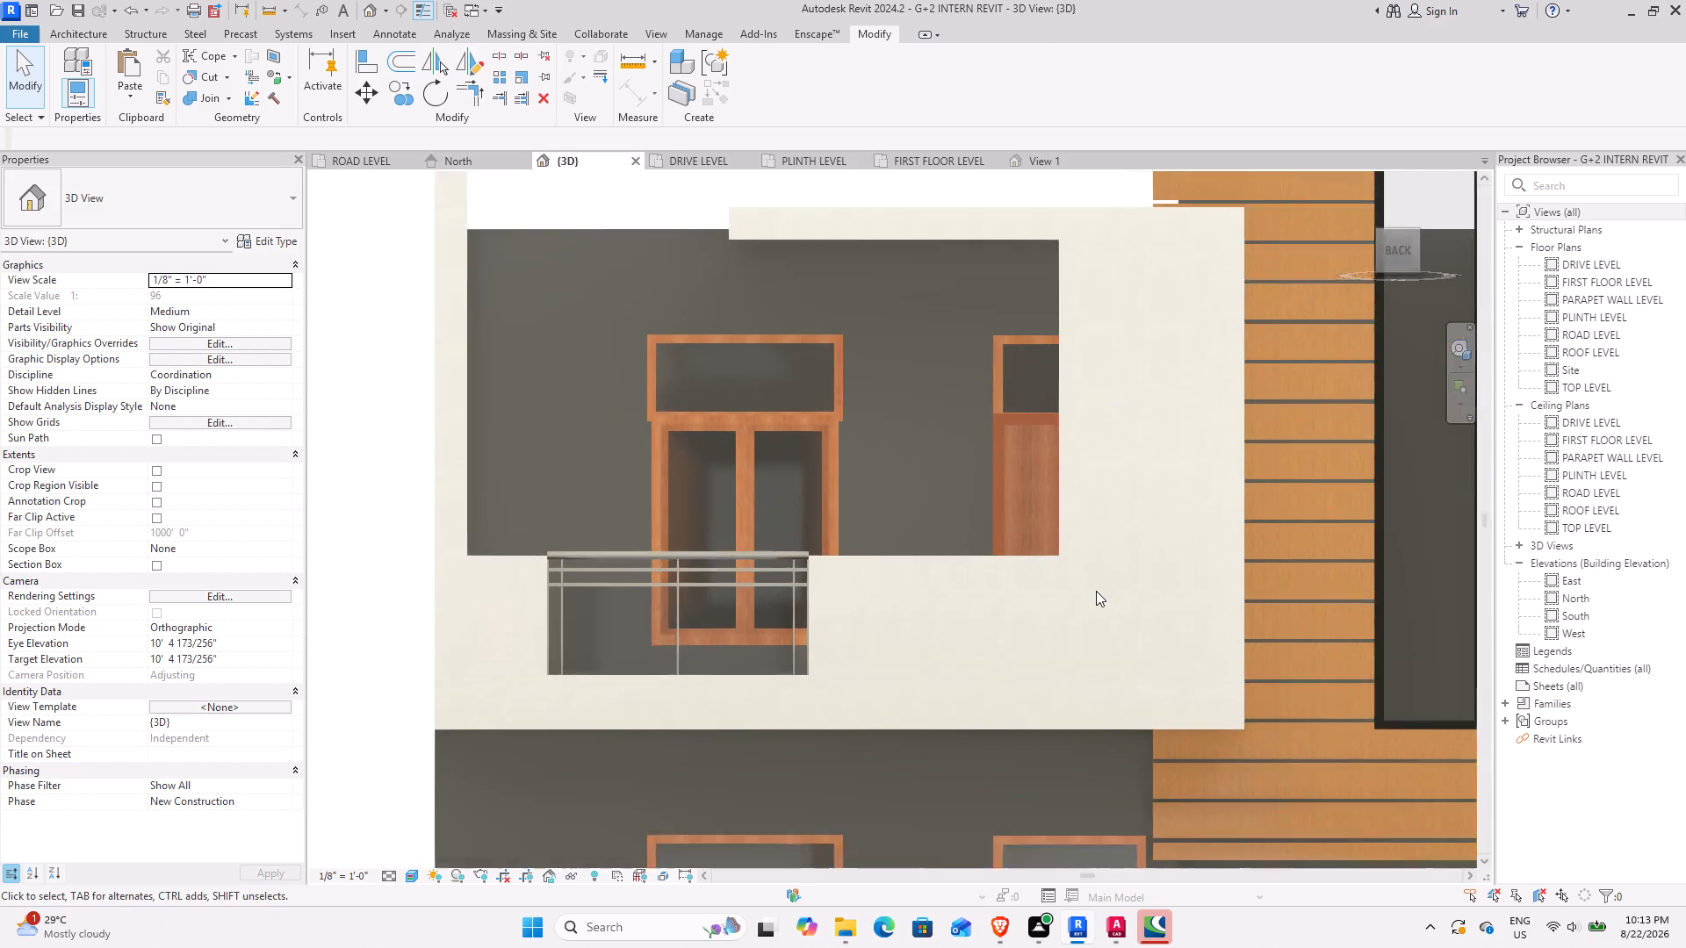
{"action": "scroll", "coordinate": [1096, 591], "scroll_direction": "down", "scroll_amount": 8}
{"action": "middle_click_drag", "start_coordinate": [1123, 607], "coordinate": [964, 531]}
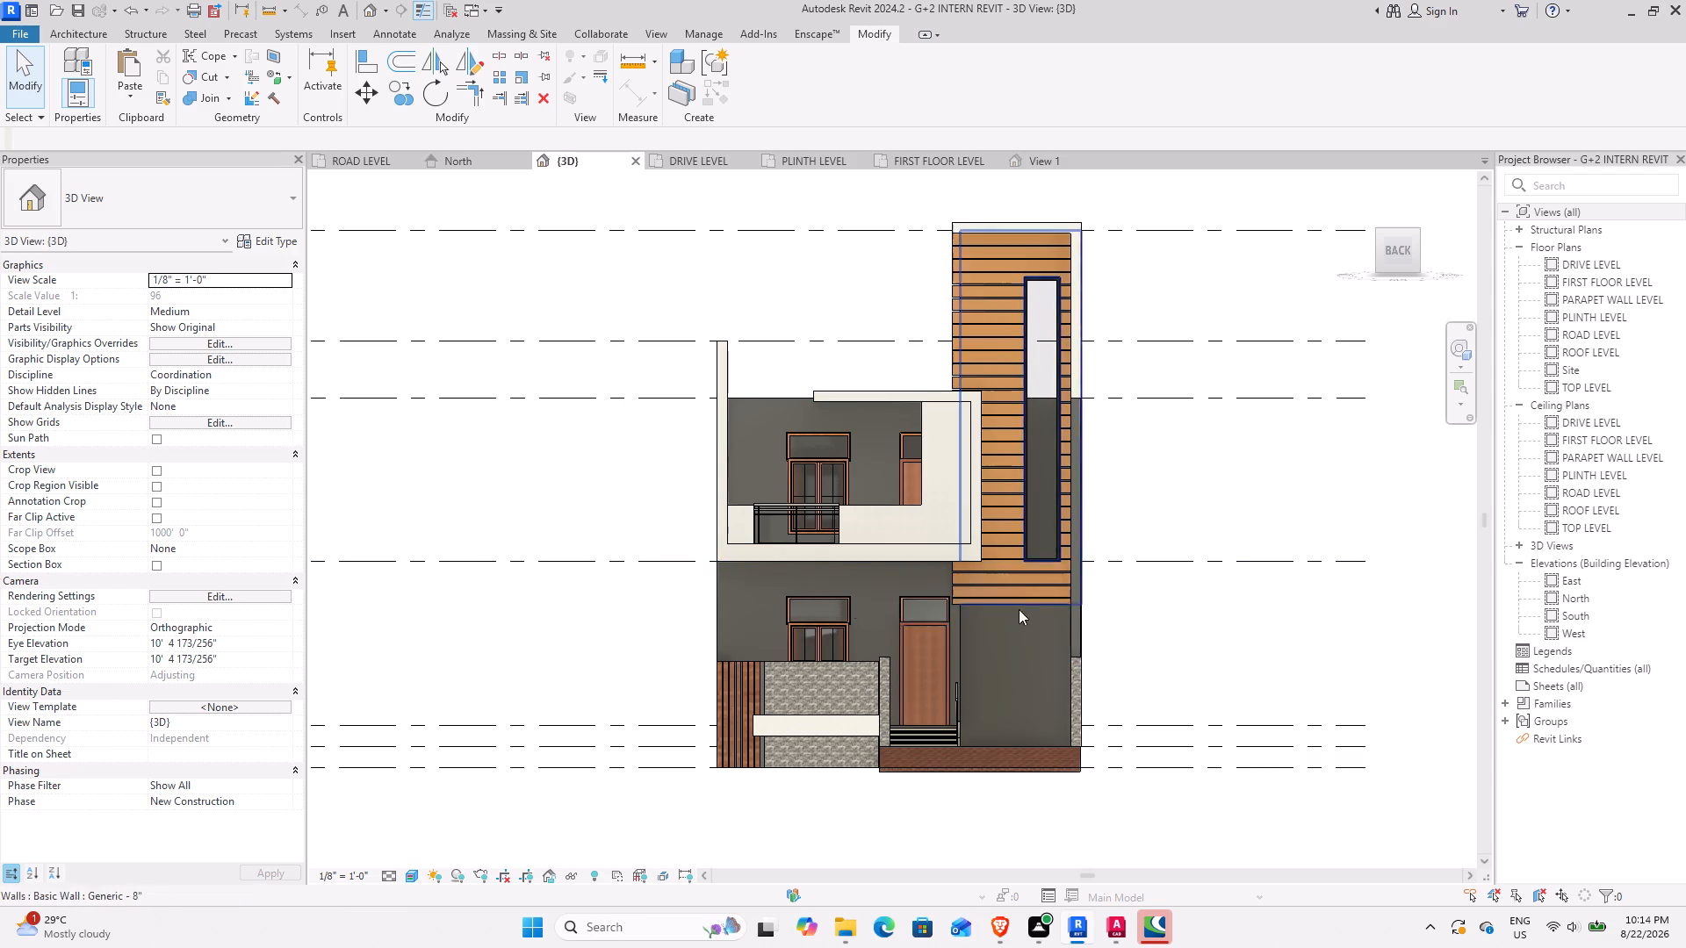
{"action": "scroll", "coordinate": [1062, 704], "scroll_direction": "up", "scroll_amount": 10}
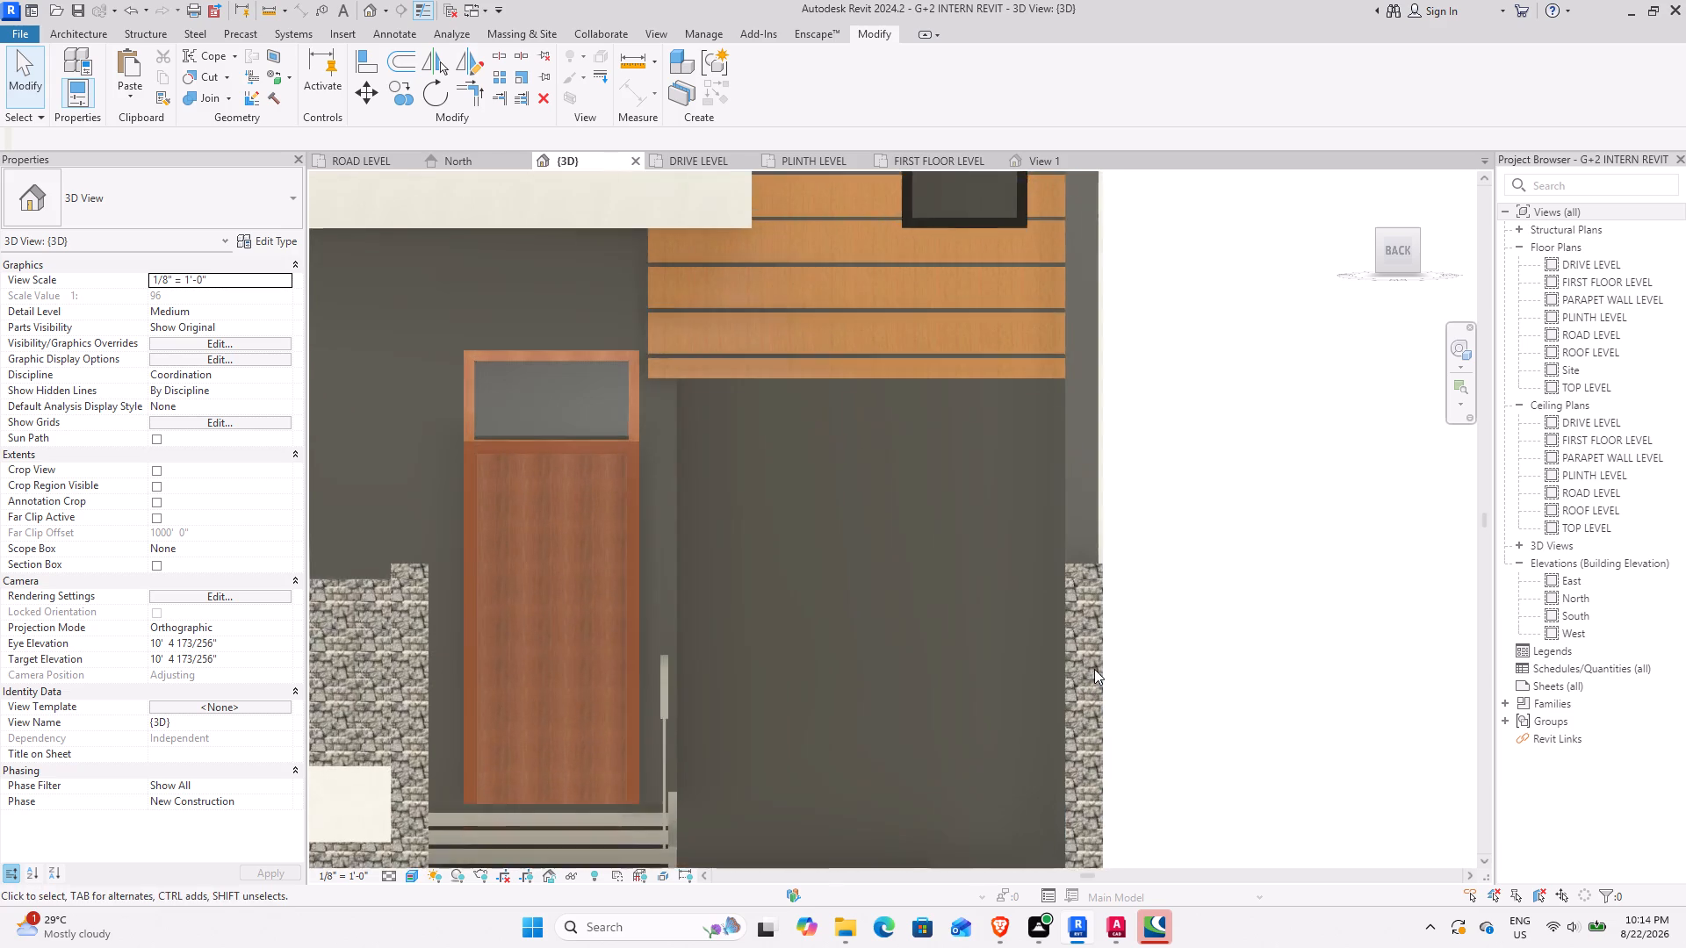
{"action": "scroll", "coordinate": [1094, 669], "scroll_direction": "up", "scroll_amount": 3}
{"action": "scroll", "coordinate": [1041, 600], "scroll_direction": "down", "scroll_amount": 8}
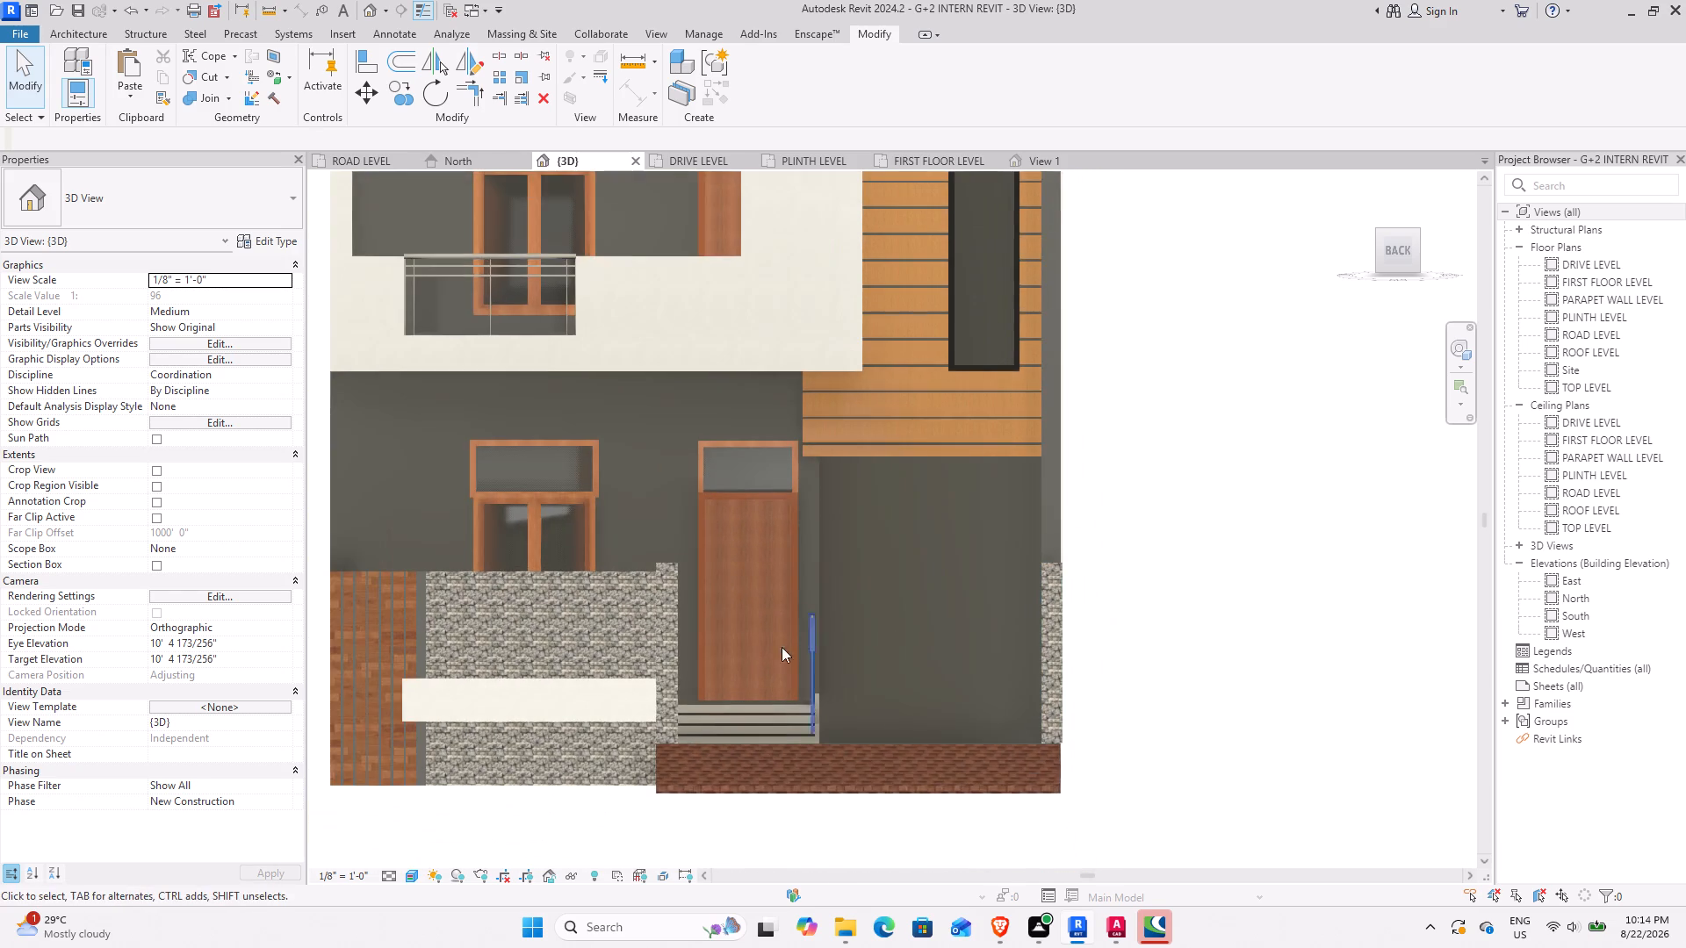
{"action": "middle_click_drag", "start_coordinate": [744, 650], "coordinate": [1083, 571]}
Inspect the stone texture of the front boundary wall together with its plain horizontal band and adjoining timber slats.
{"action": "scroll", "coordinate": [912, 531], "scroll_direction": "up", "scroll_amount": 13}
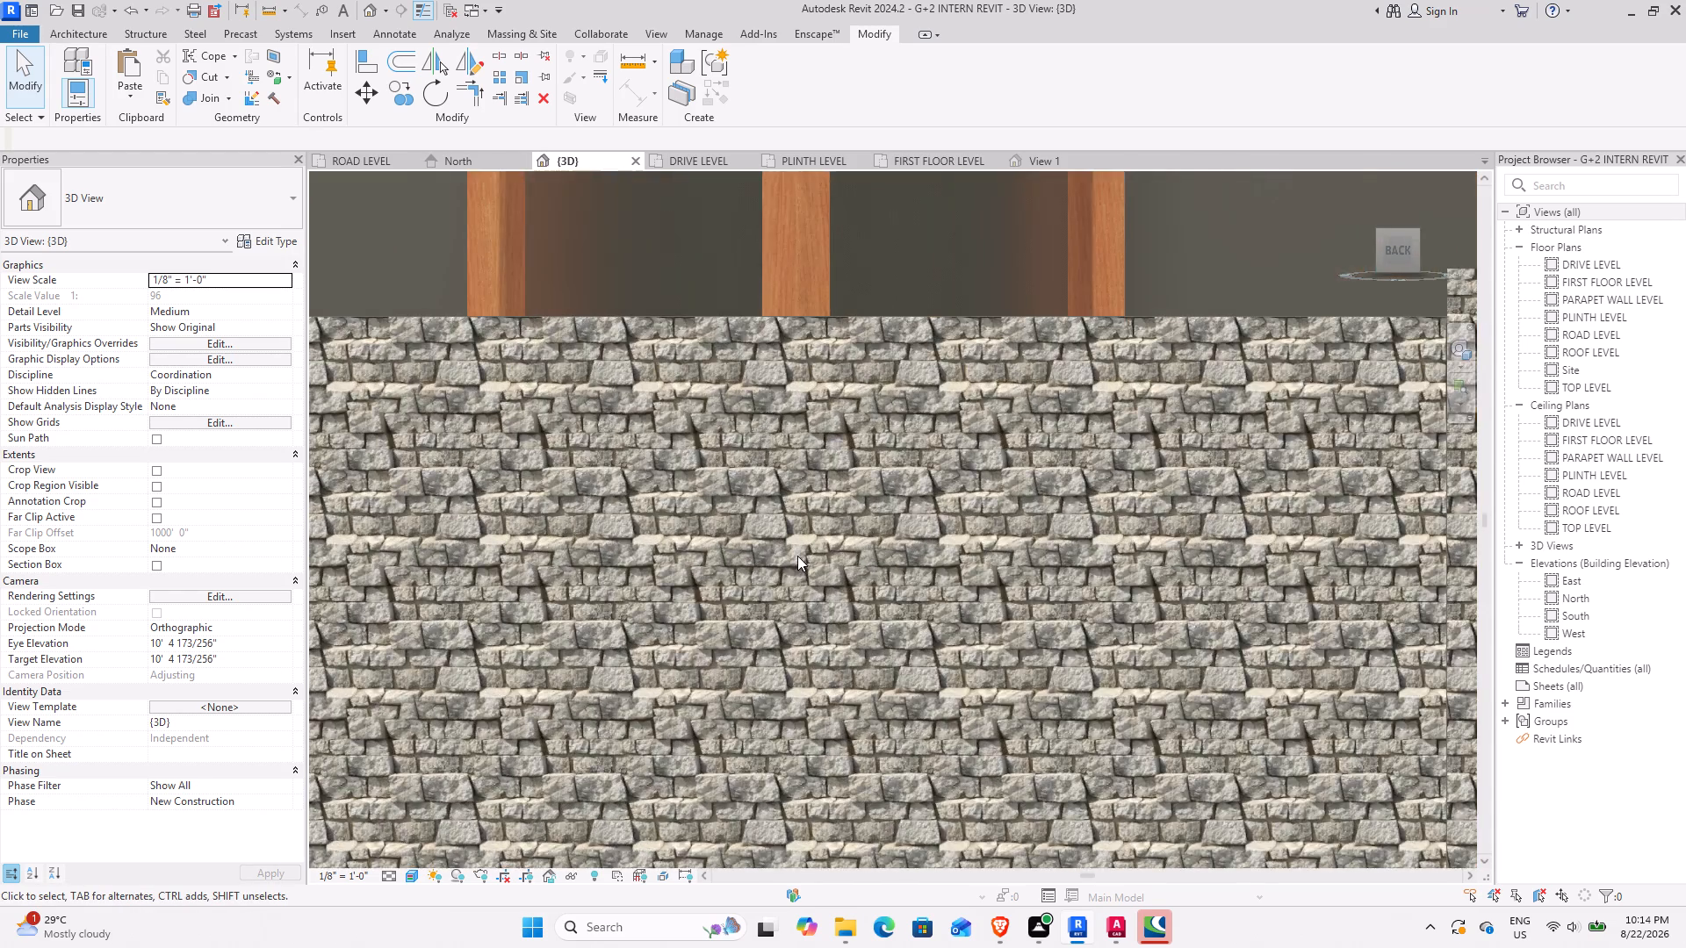
{"action": "scroll", "coordinate": [797, 556], "scroll_direction": "up", "scroll_amount": 4}
{"action": "scroll", "coordinate": [875, 522], "scroll_direction": "up", "scroll_amount": 13}
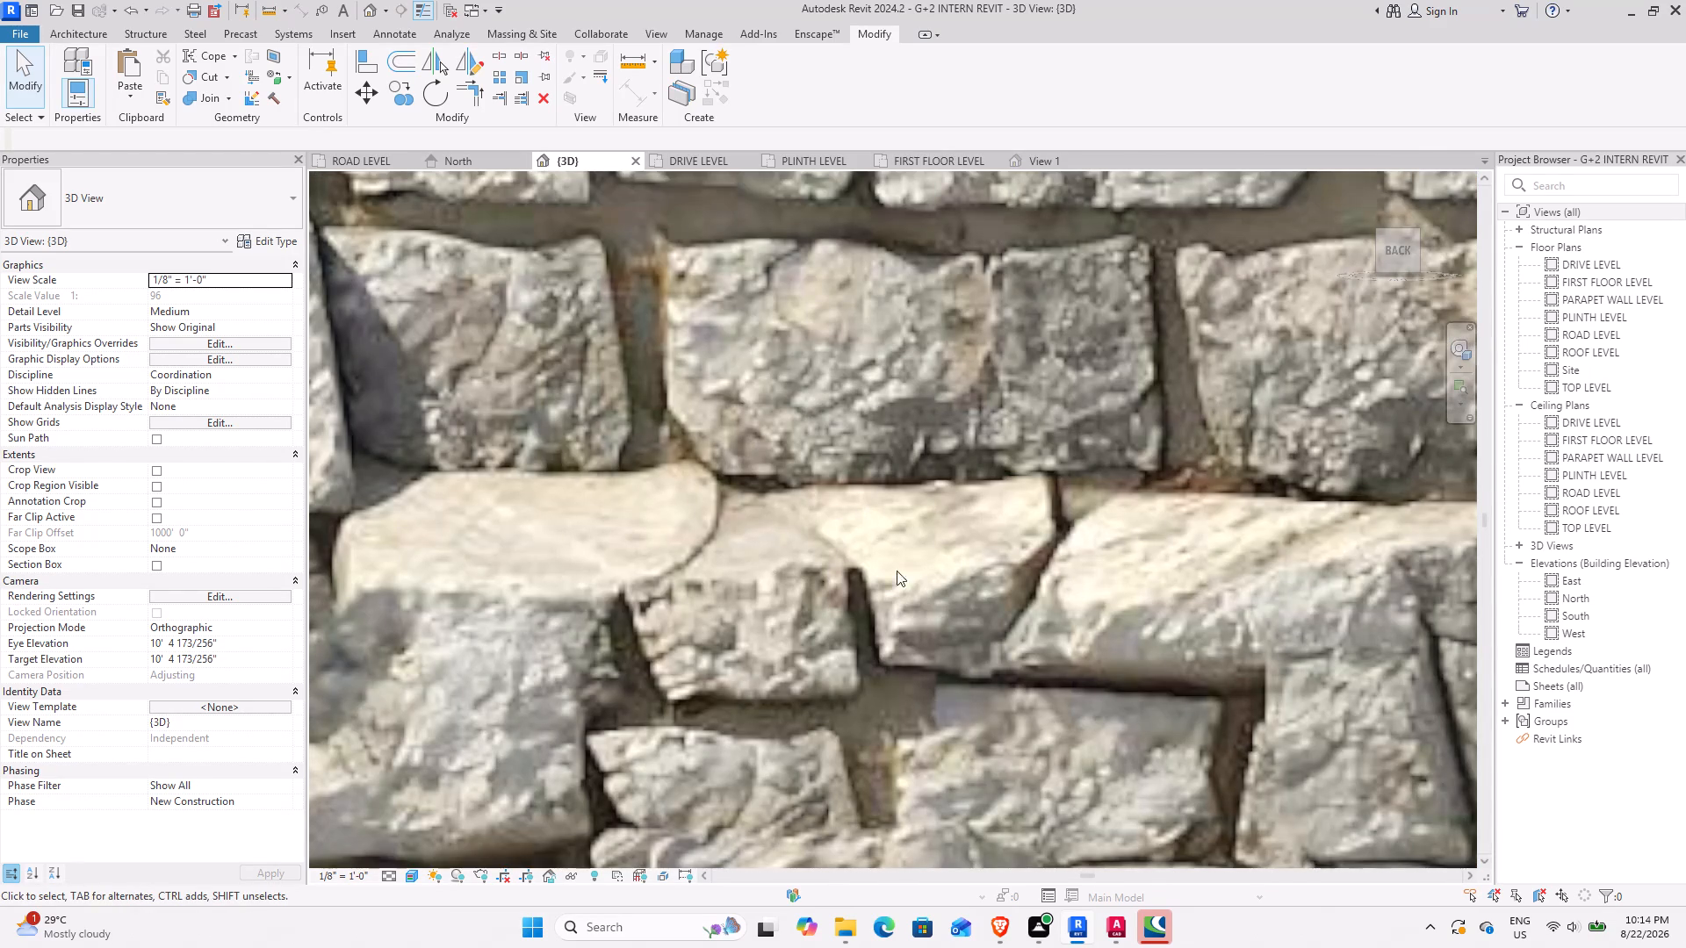
{"action": "scroll", "coordinate": [920, 538], "scroll_direction": "up", "scroll_amount": 4}
{"action": "scroll", "coordinate": [920, 538], "scroll_direction": "down", "scroll_amount": 8}
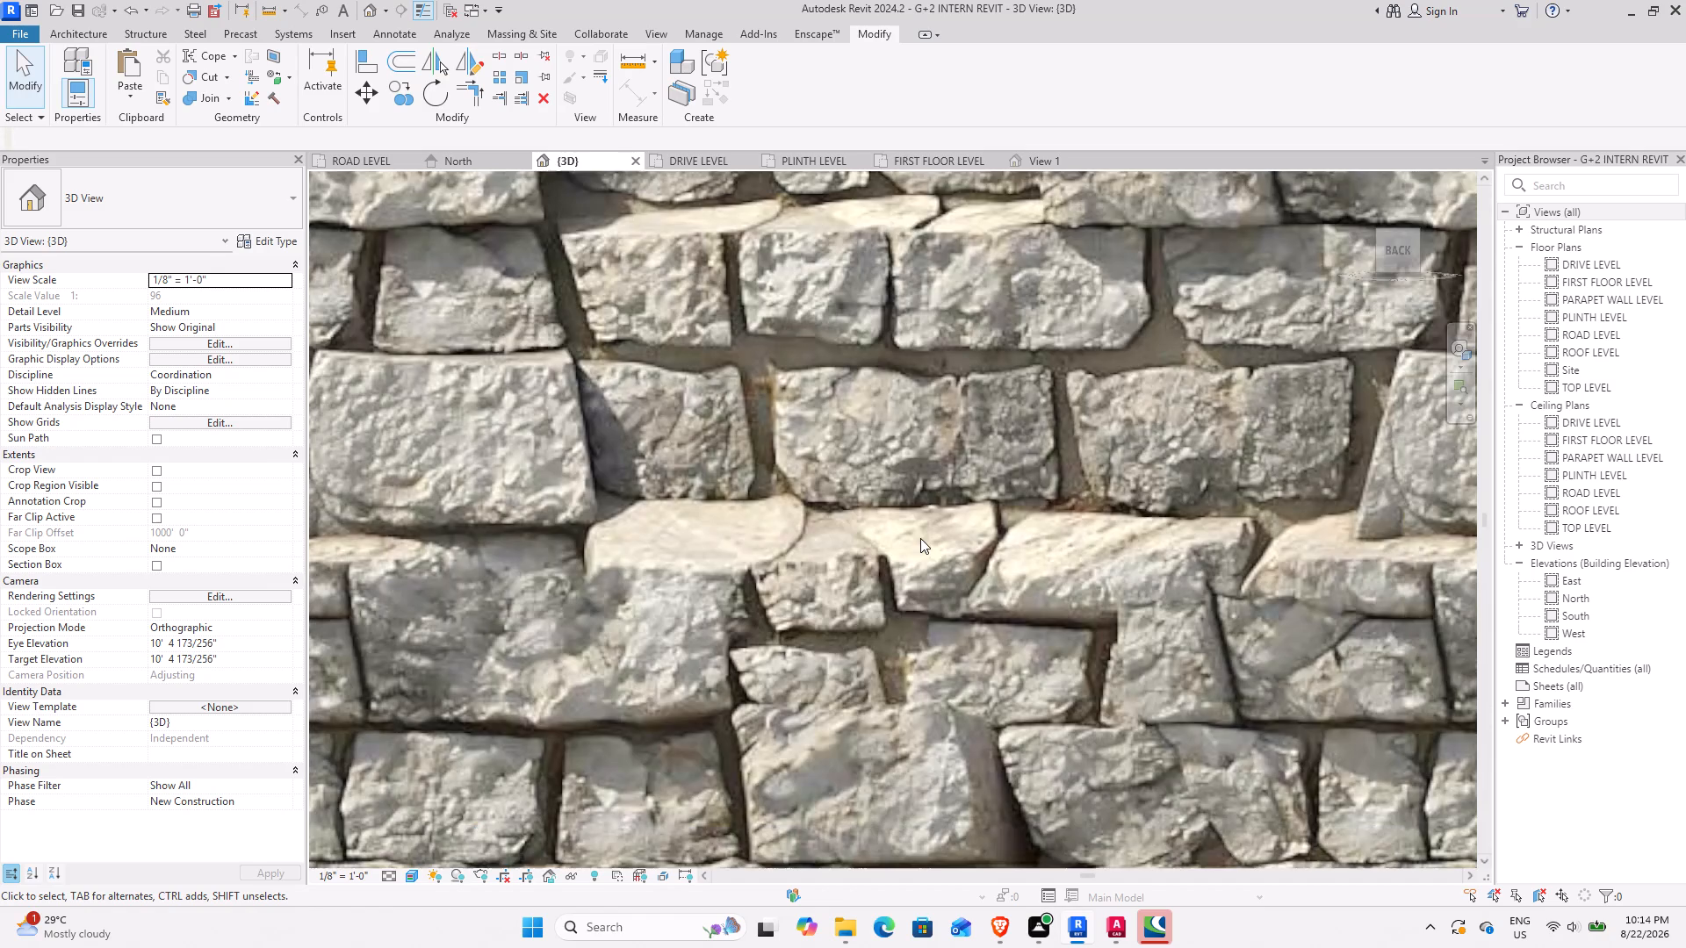
{"action": "scroll", "coordinate": [920, 538], "scroll_direction": "down", "scroll_amount": 17}
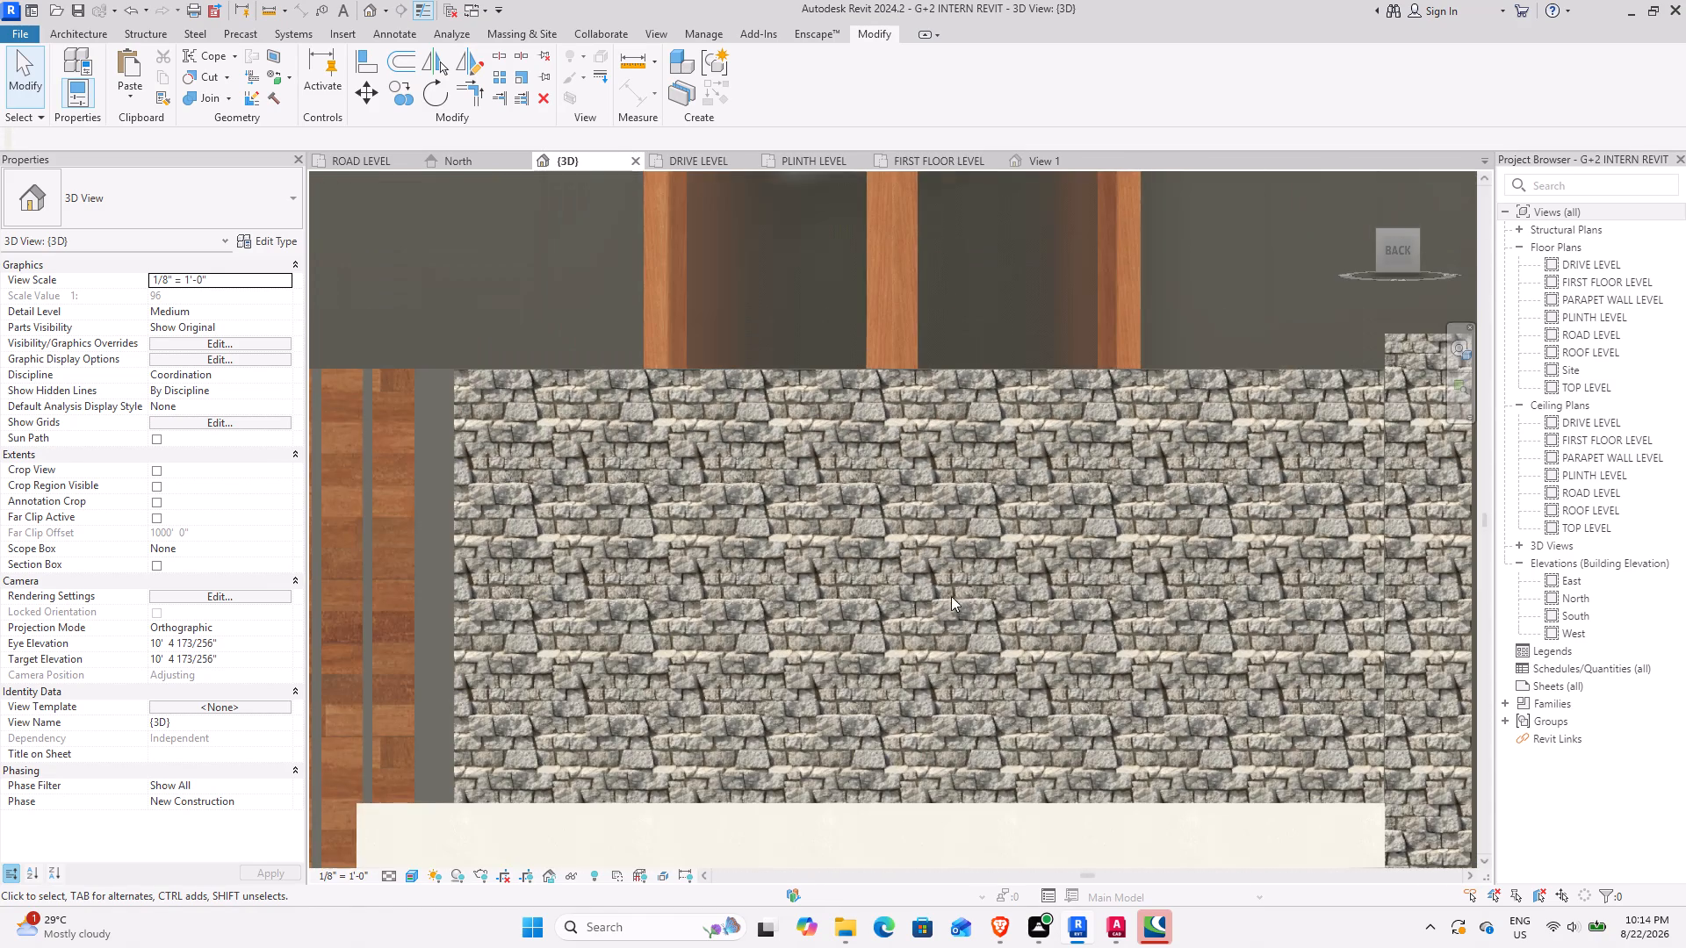
{"action": "middle_click_drag", "start_coordinate": [937, 596], "coordinate": [782, 462]}
{"action": "scroll", "coordinate": [803, 461], "scroll_direction": "down", "scroll_amount": 4}
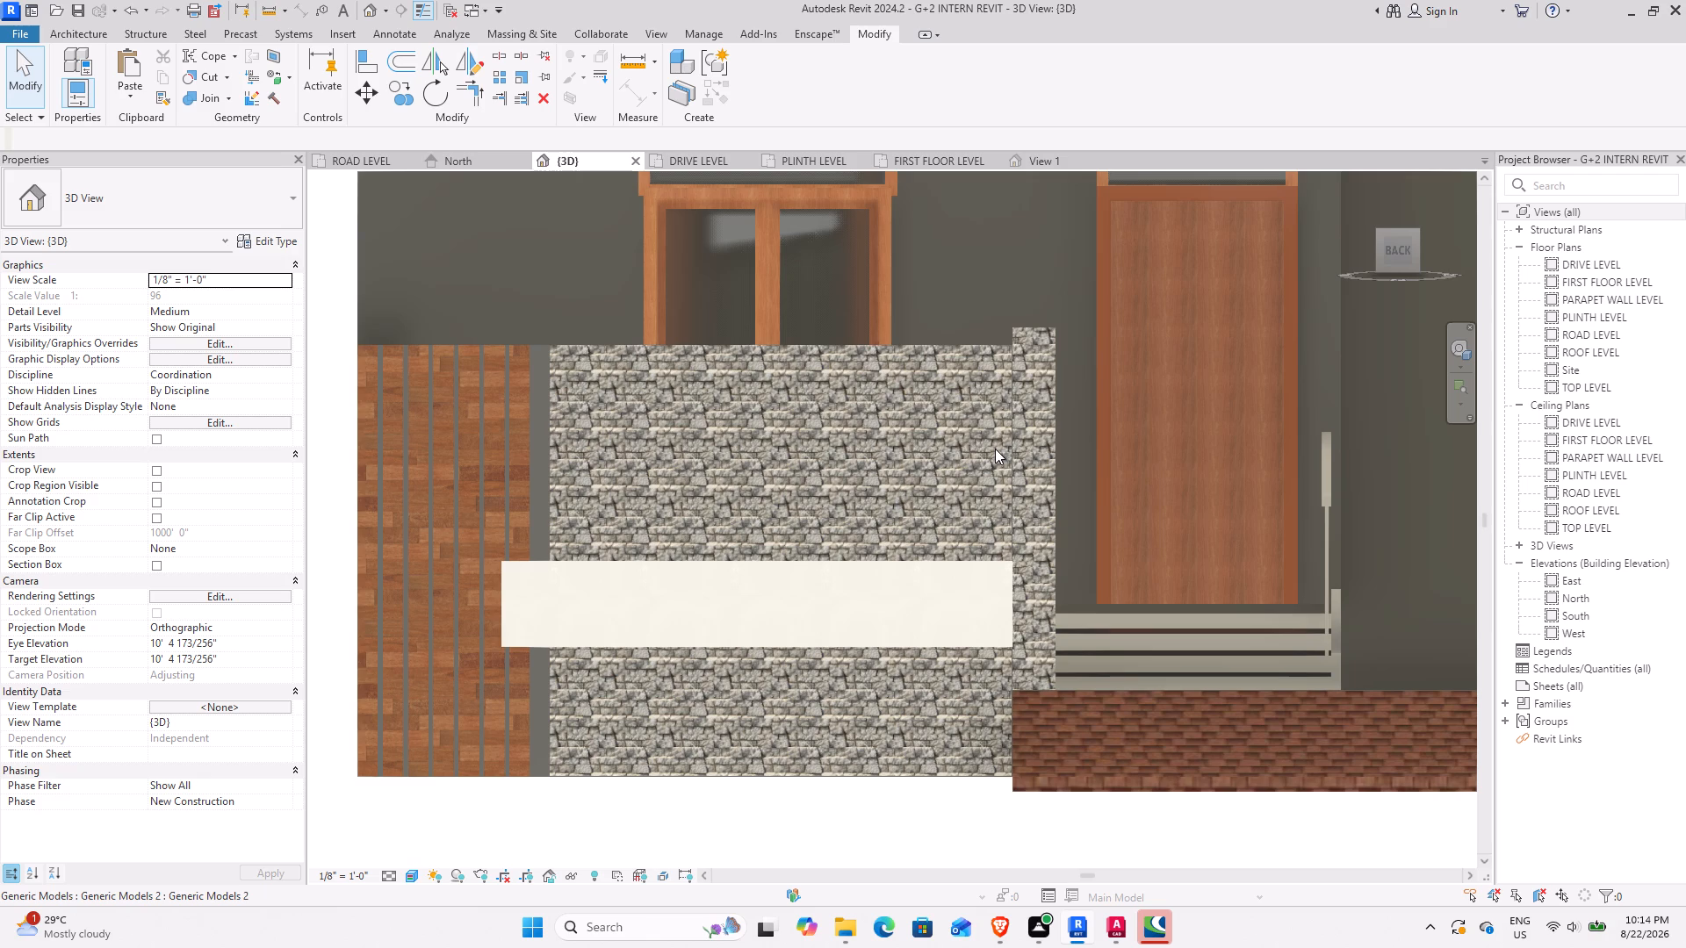
{"action": "scroll", "coordinate": [995, 449], "scroll_direction": "down", "scroll_amount": 4}
Examine where the first-floor balcony frame meets the tower's timber cladding above the entrance door.
{"action": "middle_click_drag", "start_coordinate": [1065, 370], "coordinate": [1031, 467]}
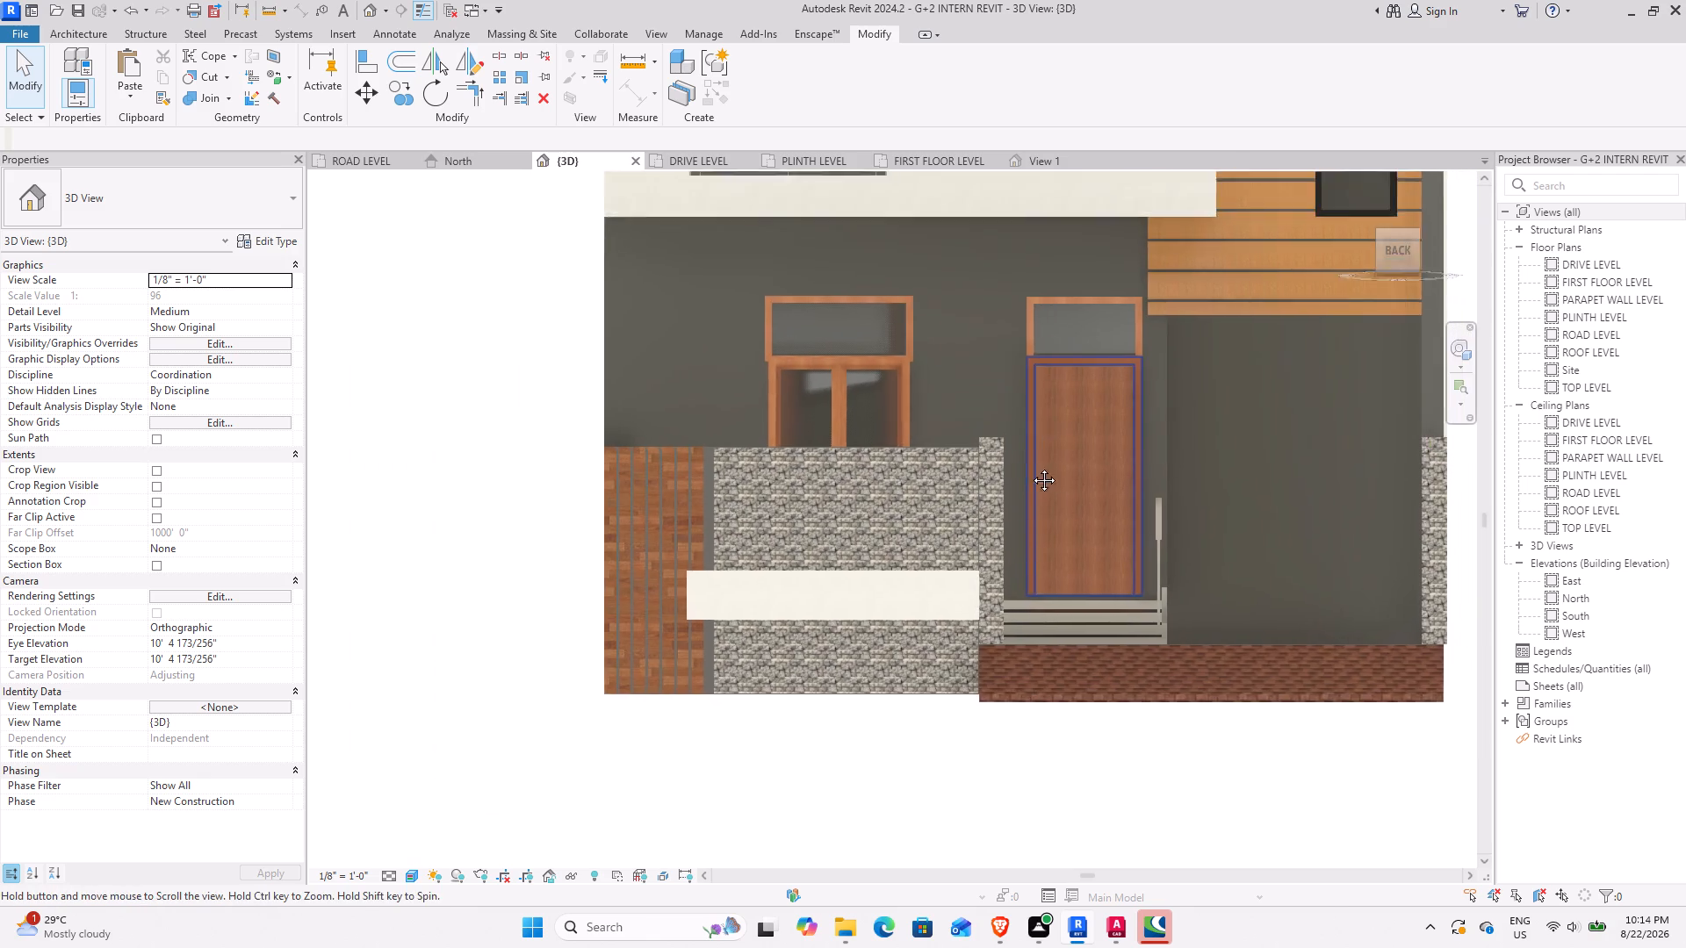
{"action": "middle_click_drag", "start_coordinate": [1031, 467], "coordinate": [1022, 508]}
{"action": "middle_click_drag", "start_coordinate": [1019, 520], "coordinate": [1014, 534]}
{"action": "middle_click", "coordinate": [1008, 549]}
{"action": "middle_click_drag", "start_coordinate": [1144, 406], "coordinate": [1048, 566]}
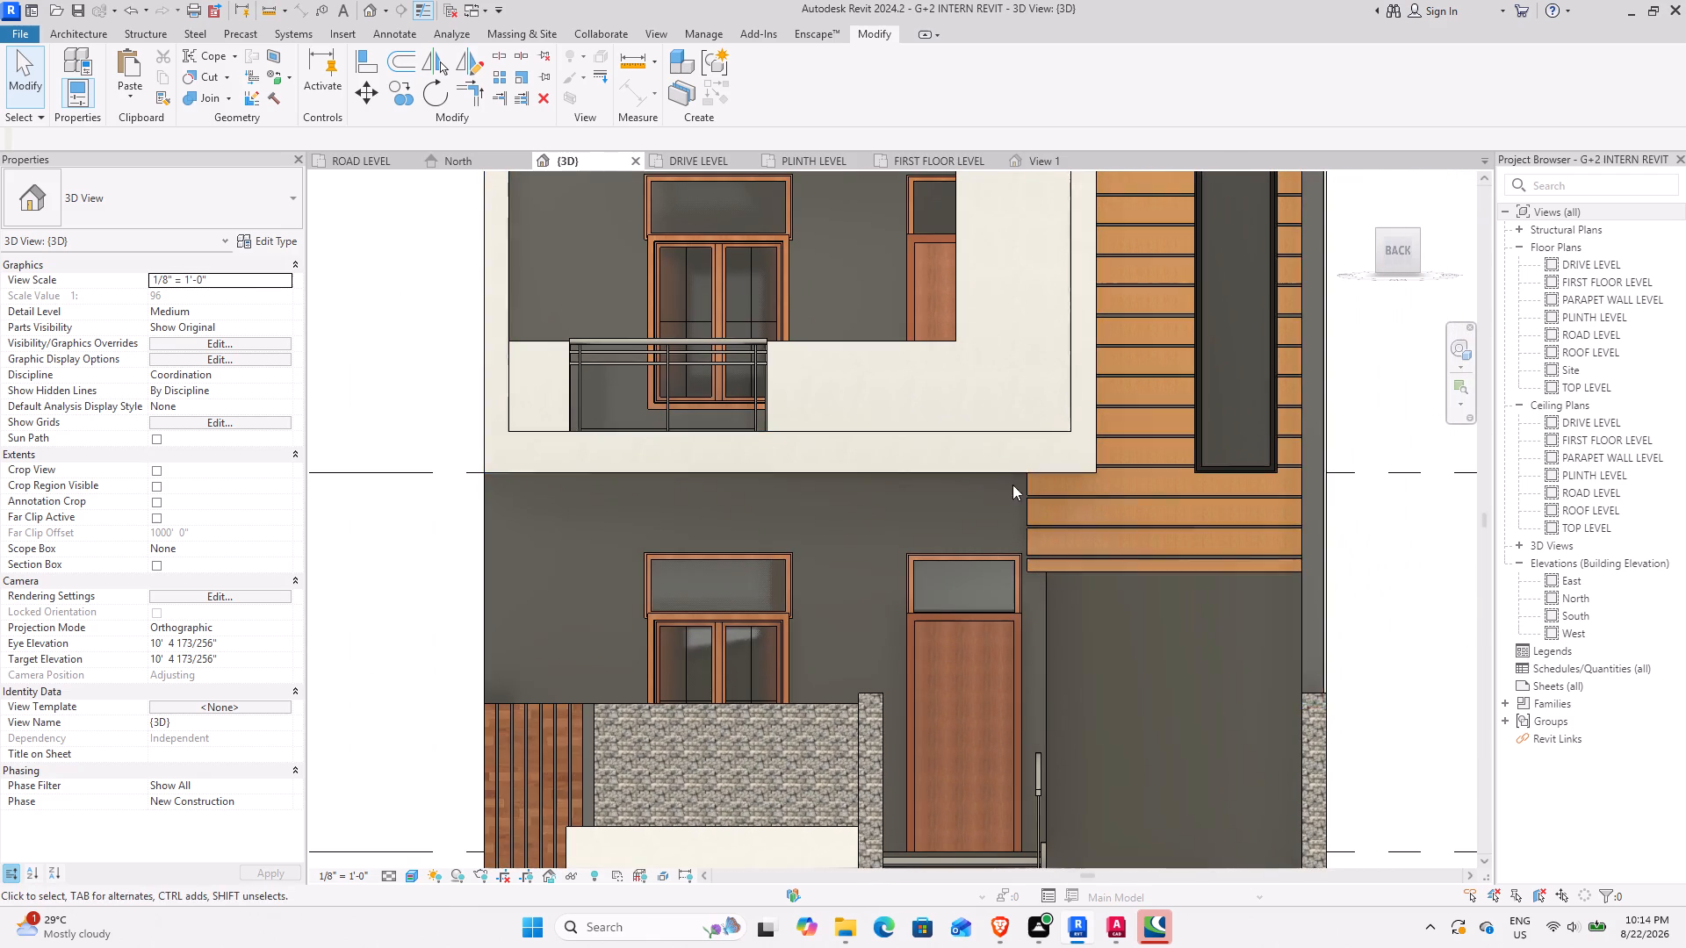
{"action": "scroll", "coordinate": [972, 369], "scroll_direction": "up", "scroll_amount": 3}
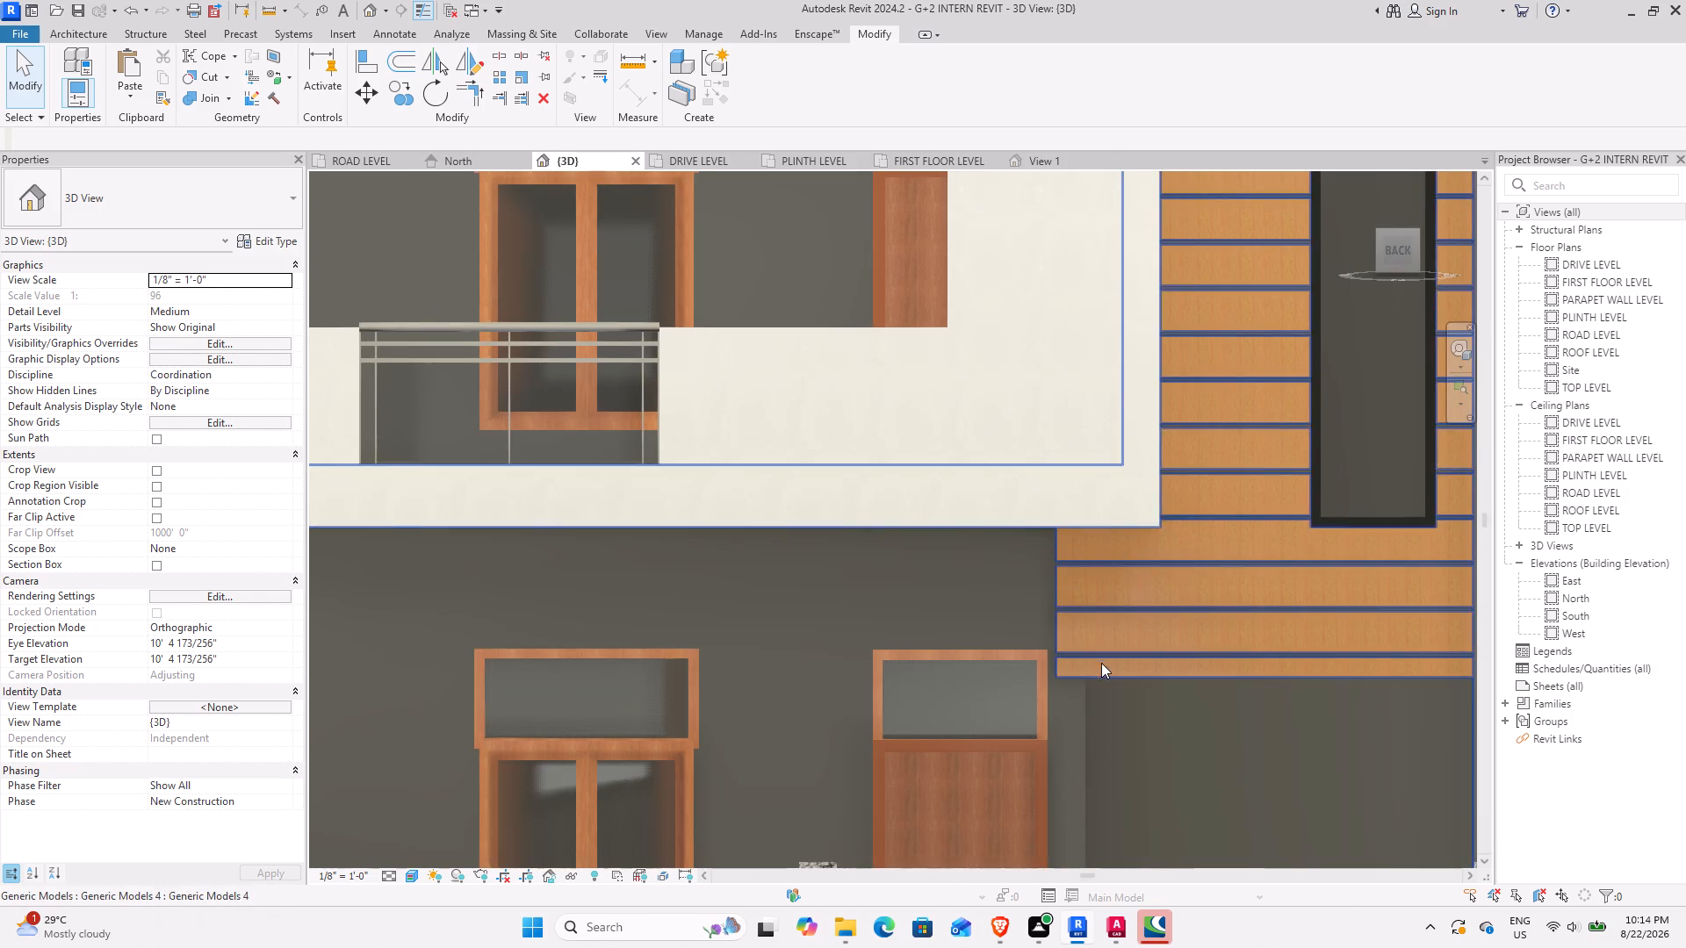
{"action": "scroll", "coordinate": [1101, 660], "scroll_direction": "up", "scroll_amount": 5}
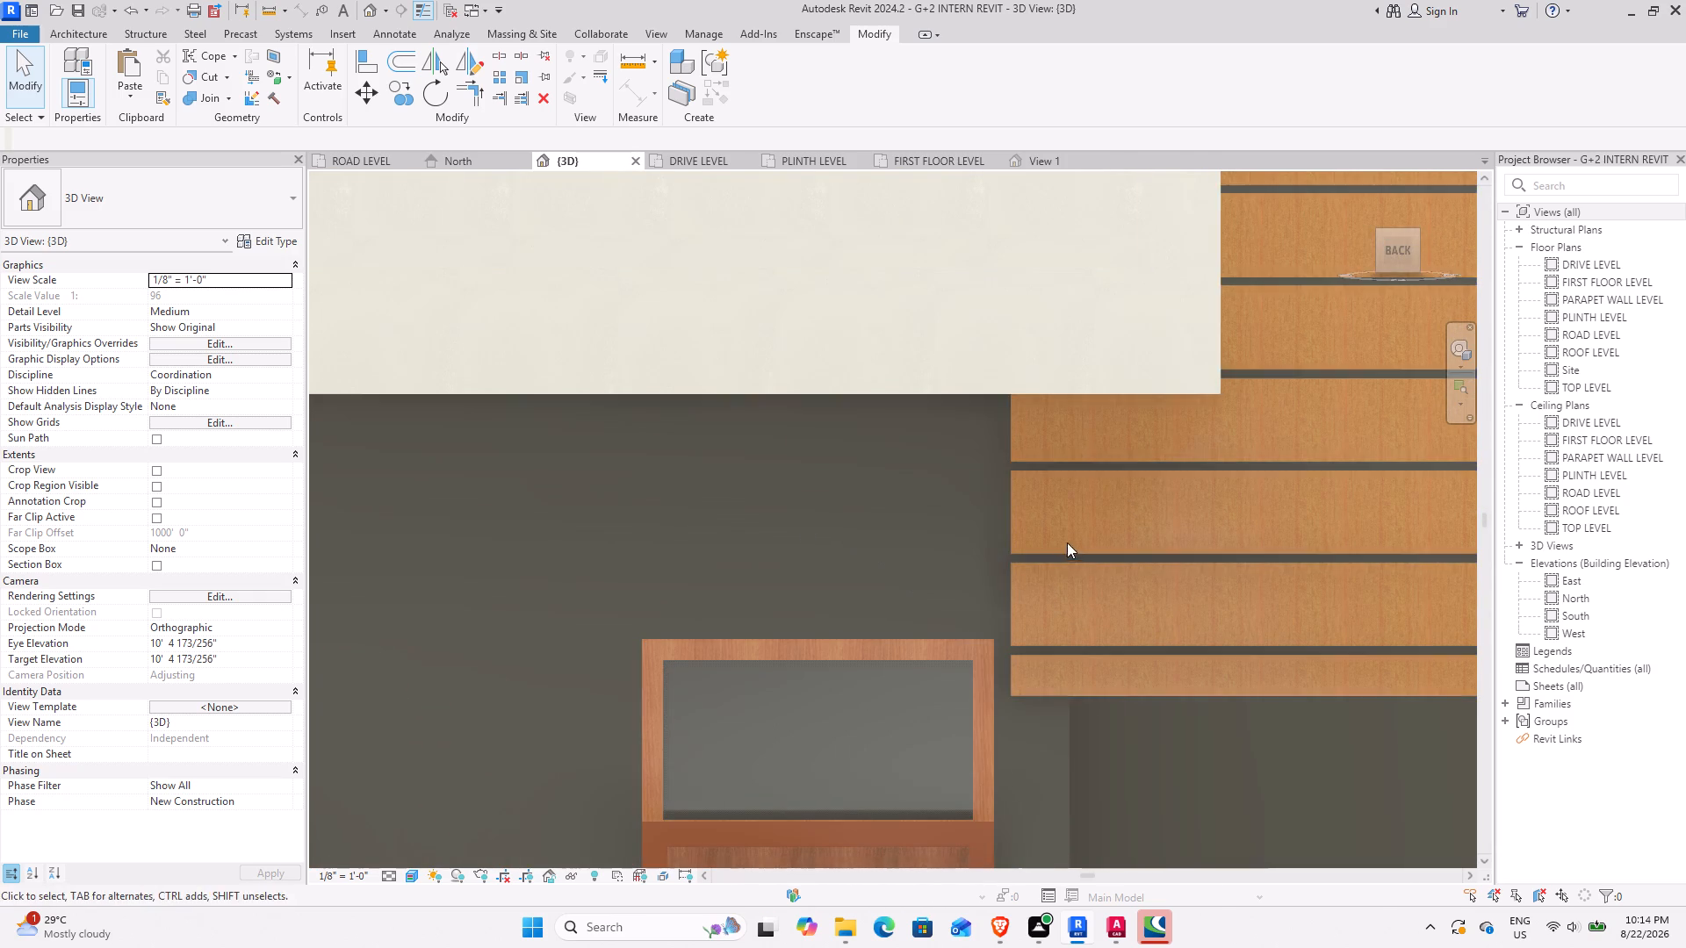
{"action": "scroll", "coordinate": [863, 549], "scroll_direction": "down", "scroll_amount": 3}
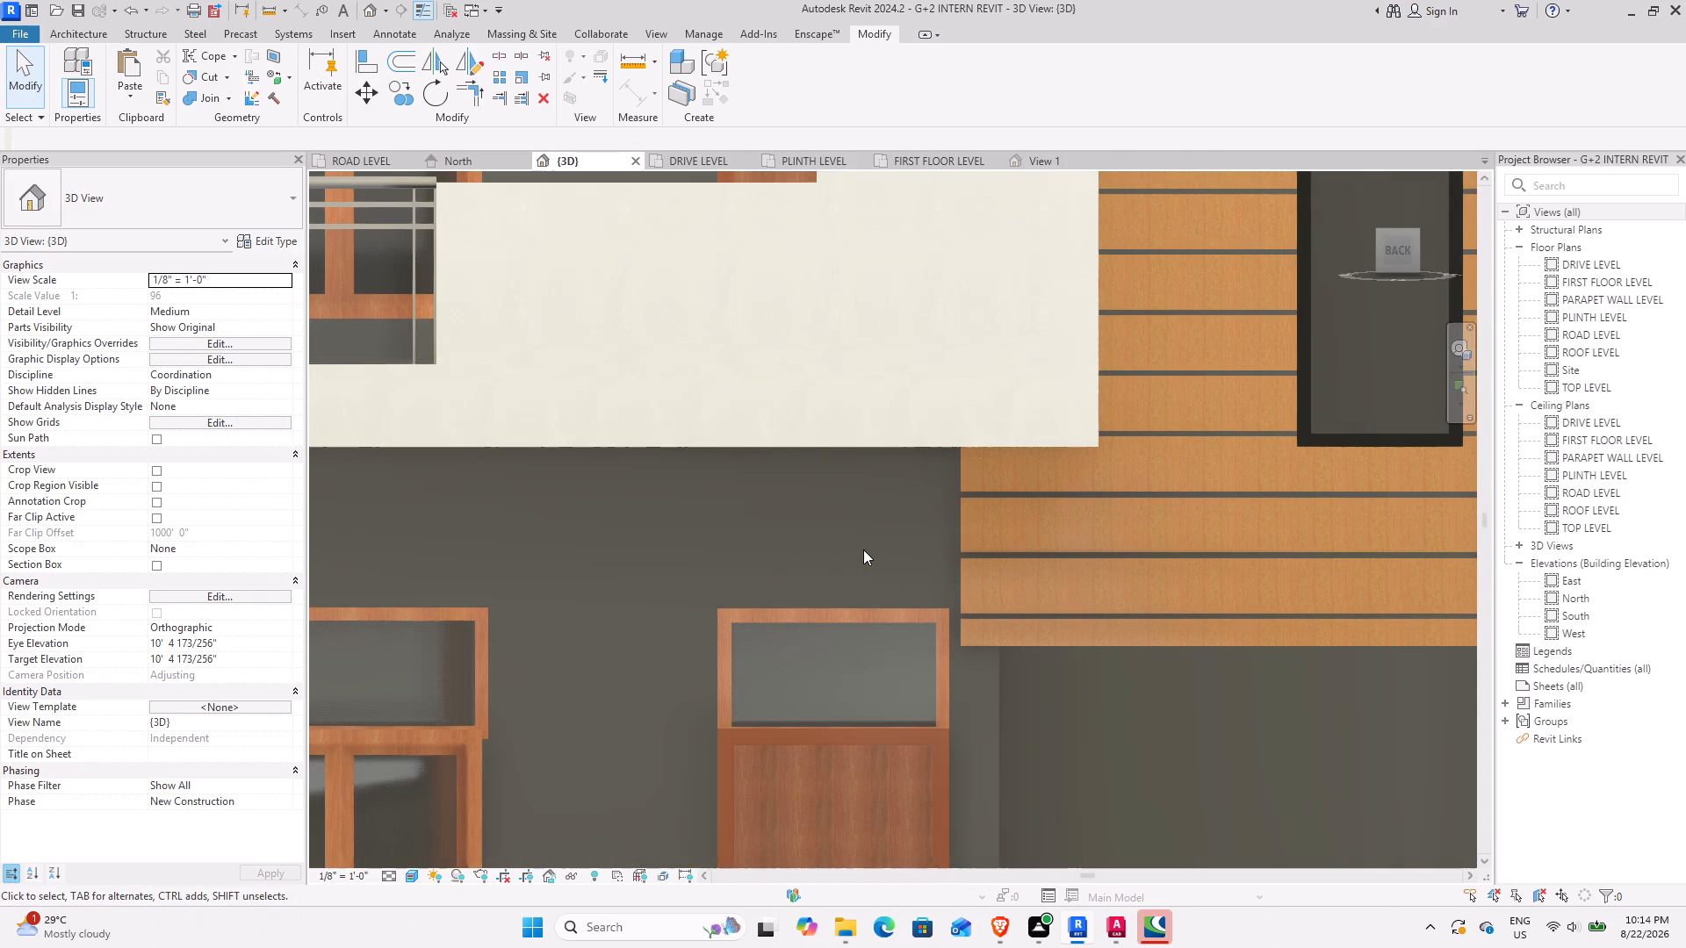
{"action": "scroll", "coordinate": [863, 549], "scroll_direction": "down", "scroll_amount": 7}
{"action": "middle_click_drag", "start_coordinate": [919, 454], "coordinate": [918, 454]}
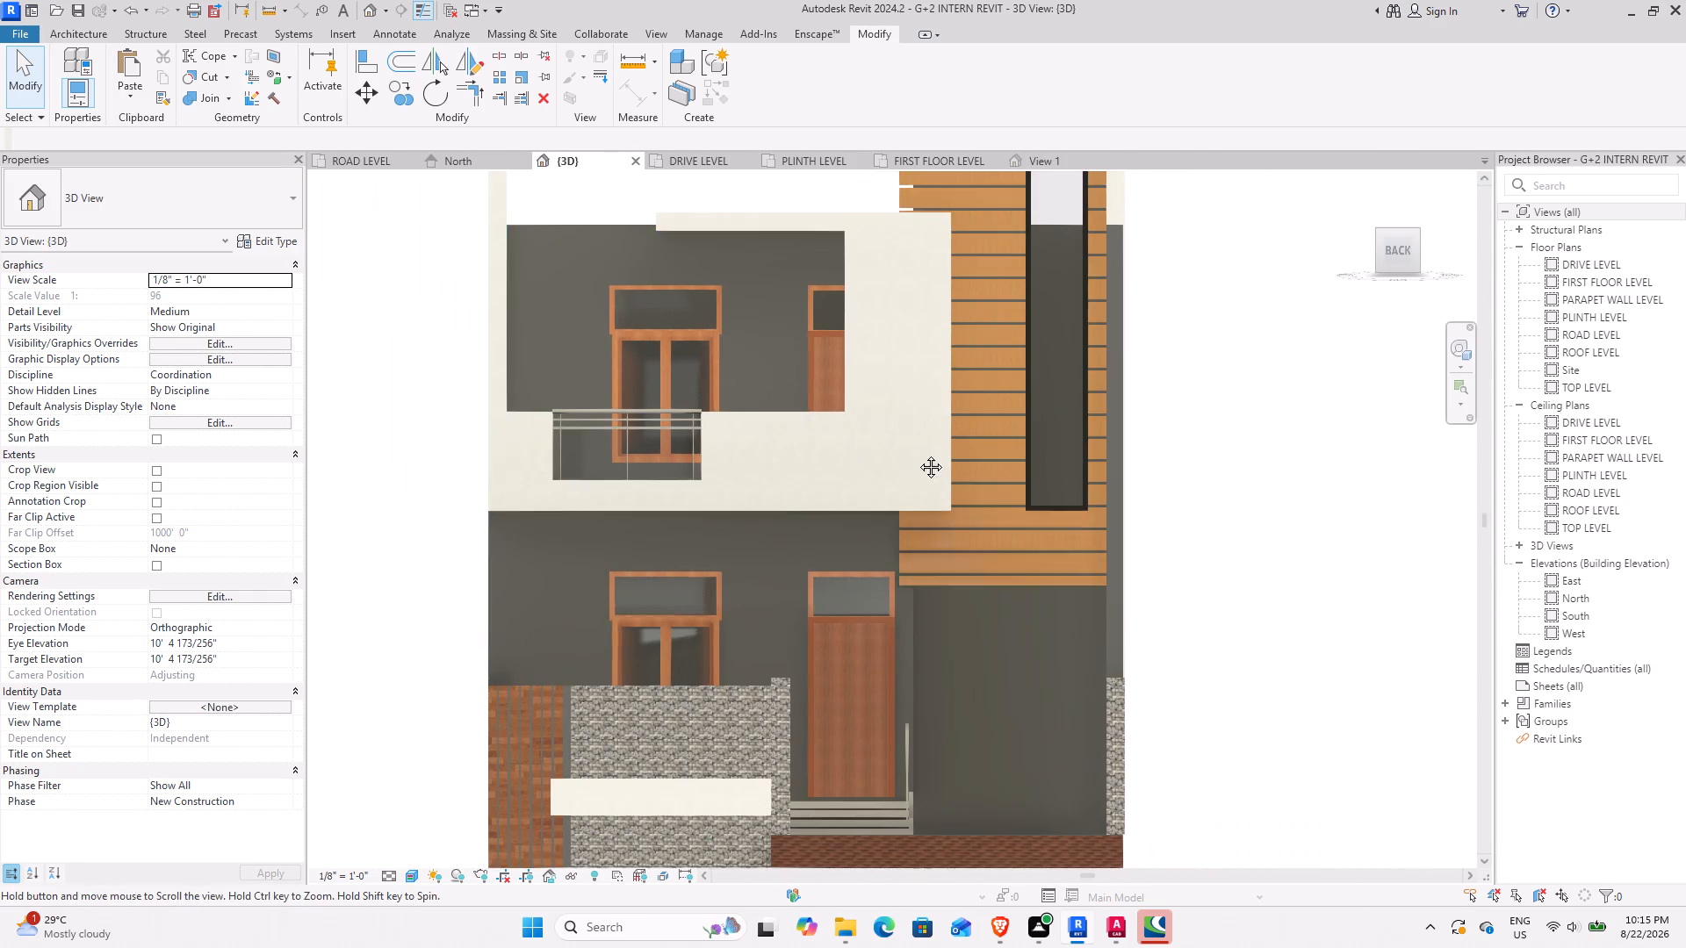
{"action": "middle_click_drag", "start_coordinate": [918, 454], "coordinate": [909, 616]}
{"action": "middle_click_drag", "start_coordinate": [882, 409], "coordinate": [866, 664]}
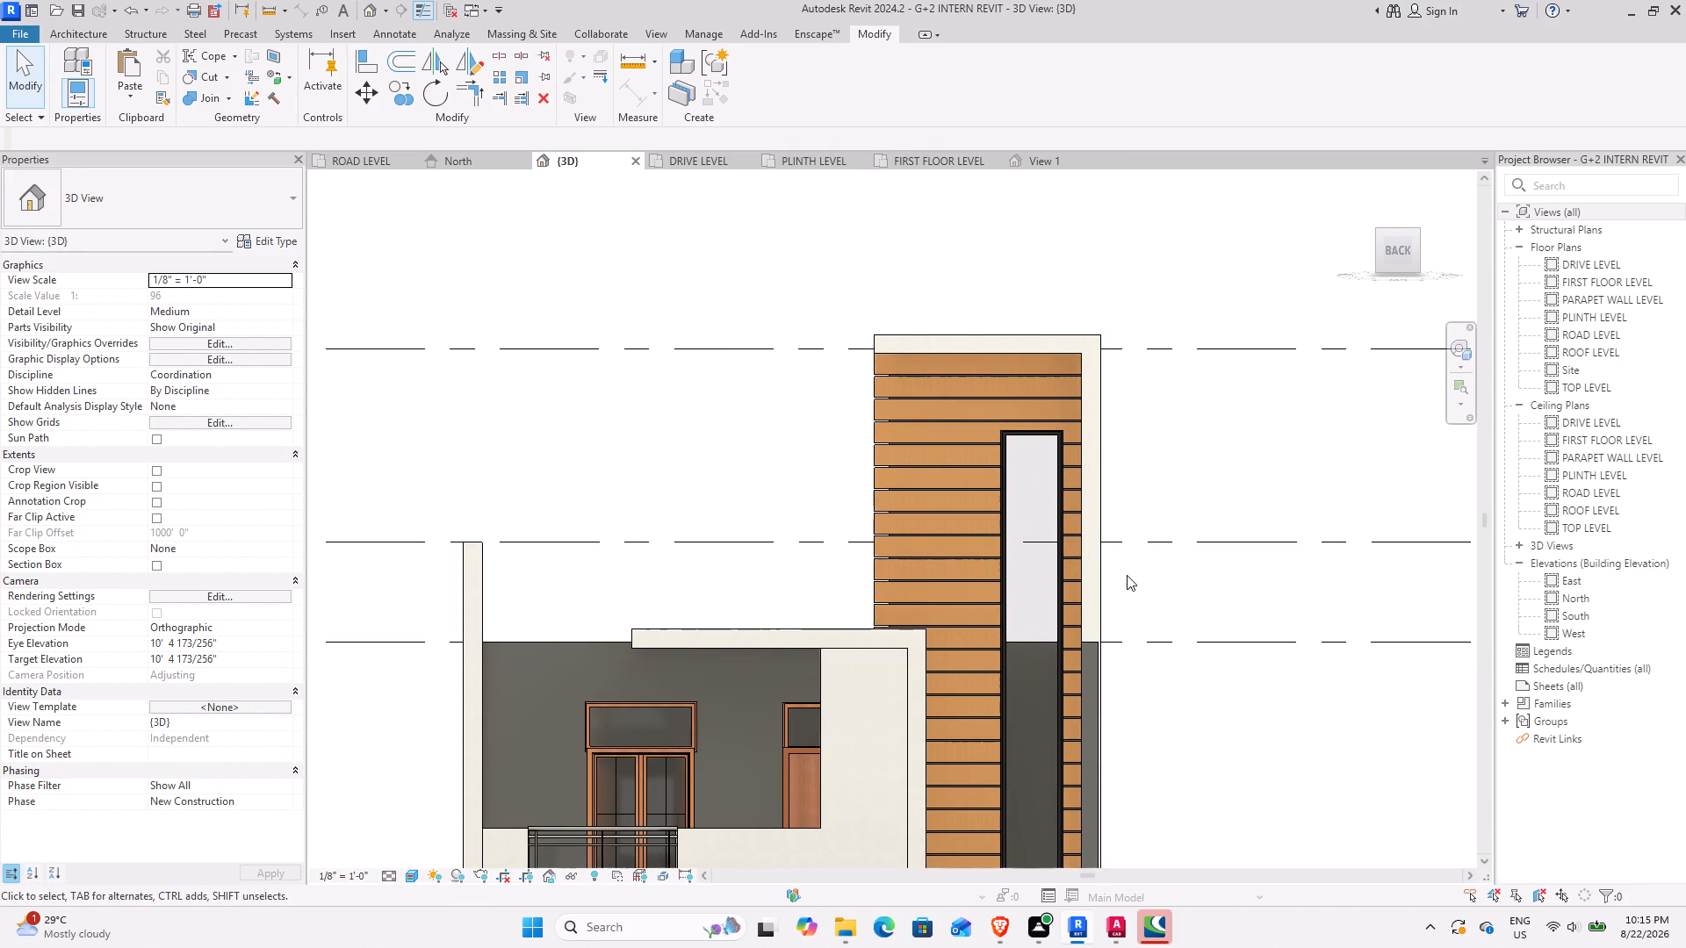
Inspect the tower's tall black-framed window and horizontal timber cladding, selecting the cladding model to check its properties.
{"action": "scroll", "coordinate": [1105, 547], "scroll_direction": "up", "scroll_amount": 3}
{"action": "scroll", "coordinate": [988, 529], "scroll_direction": "up", "scroll_amount": 4}
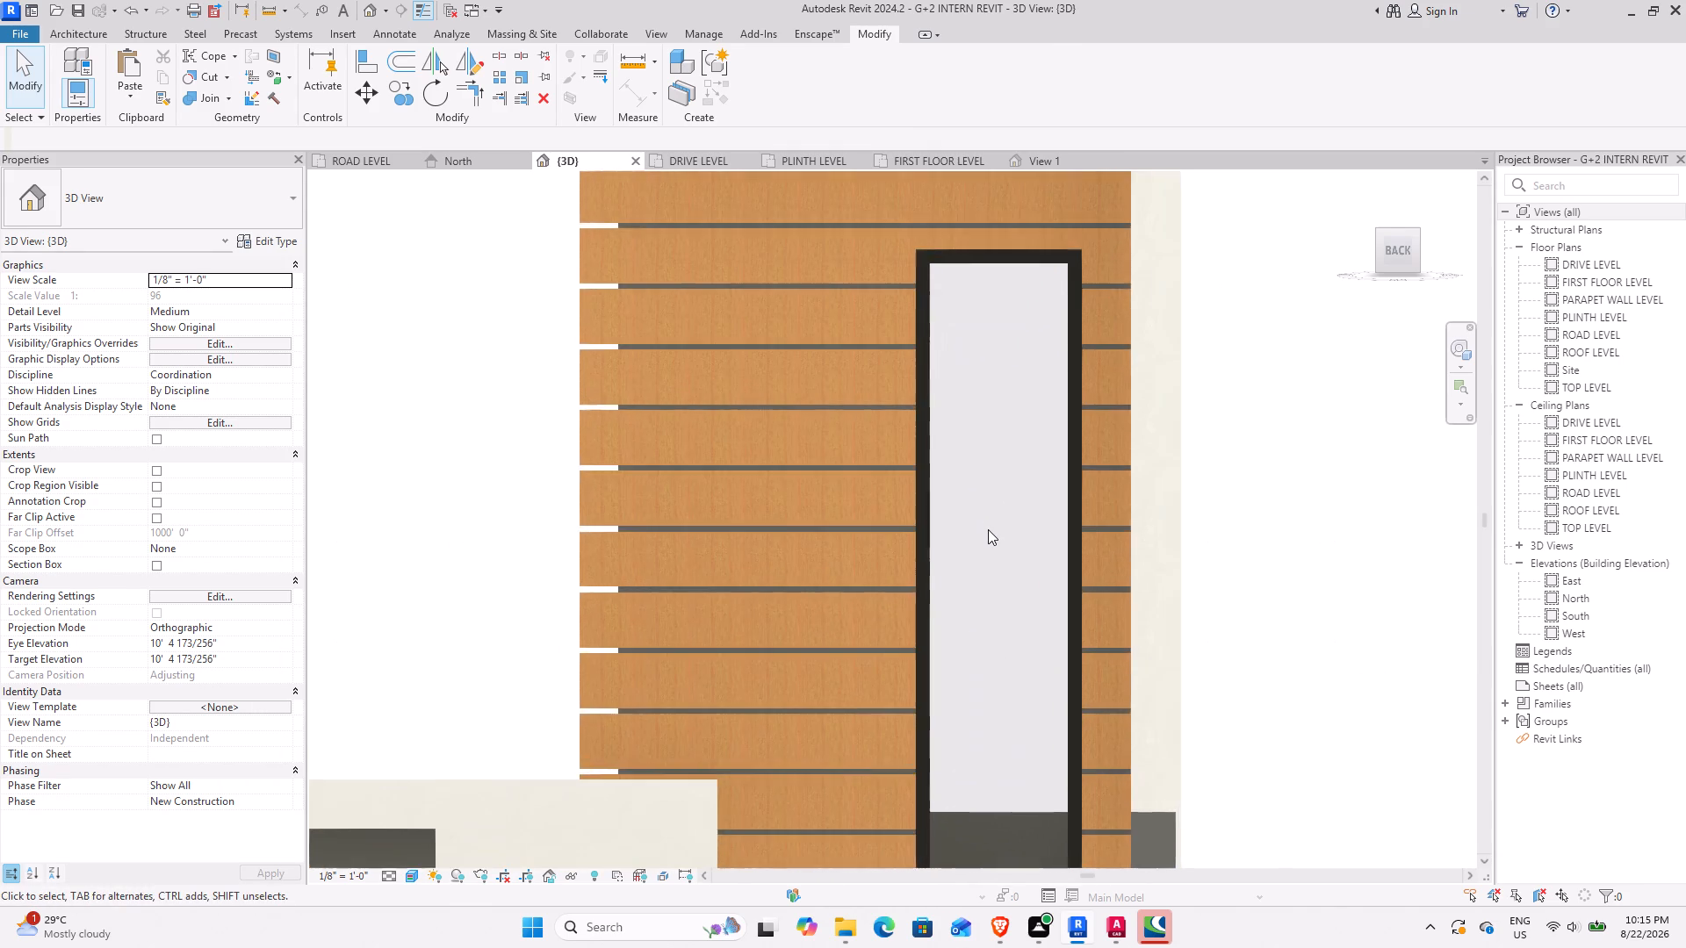
{"action": "scroll", "coordinate": [988, 529], "scroll_direction": "up", "scroll_amount": 6}
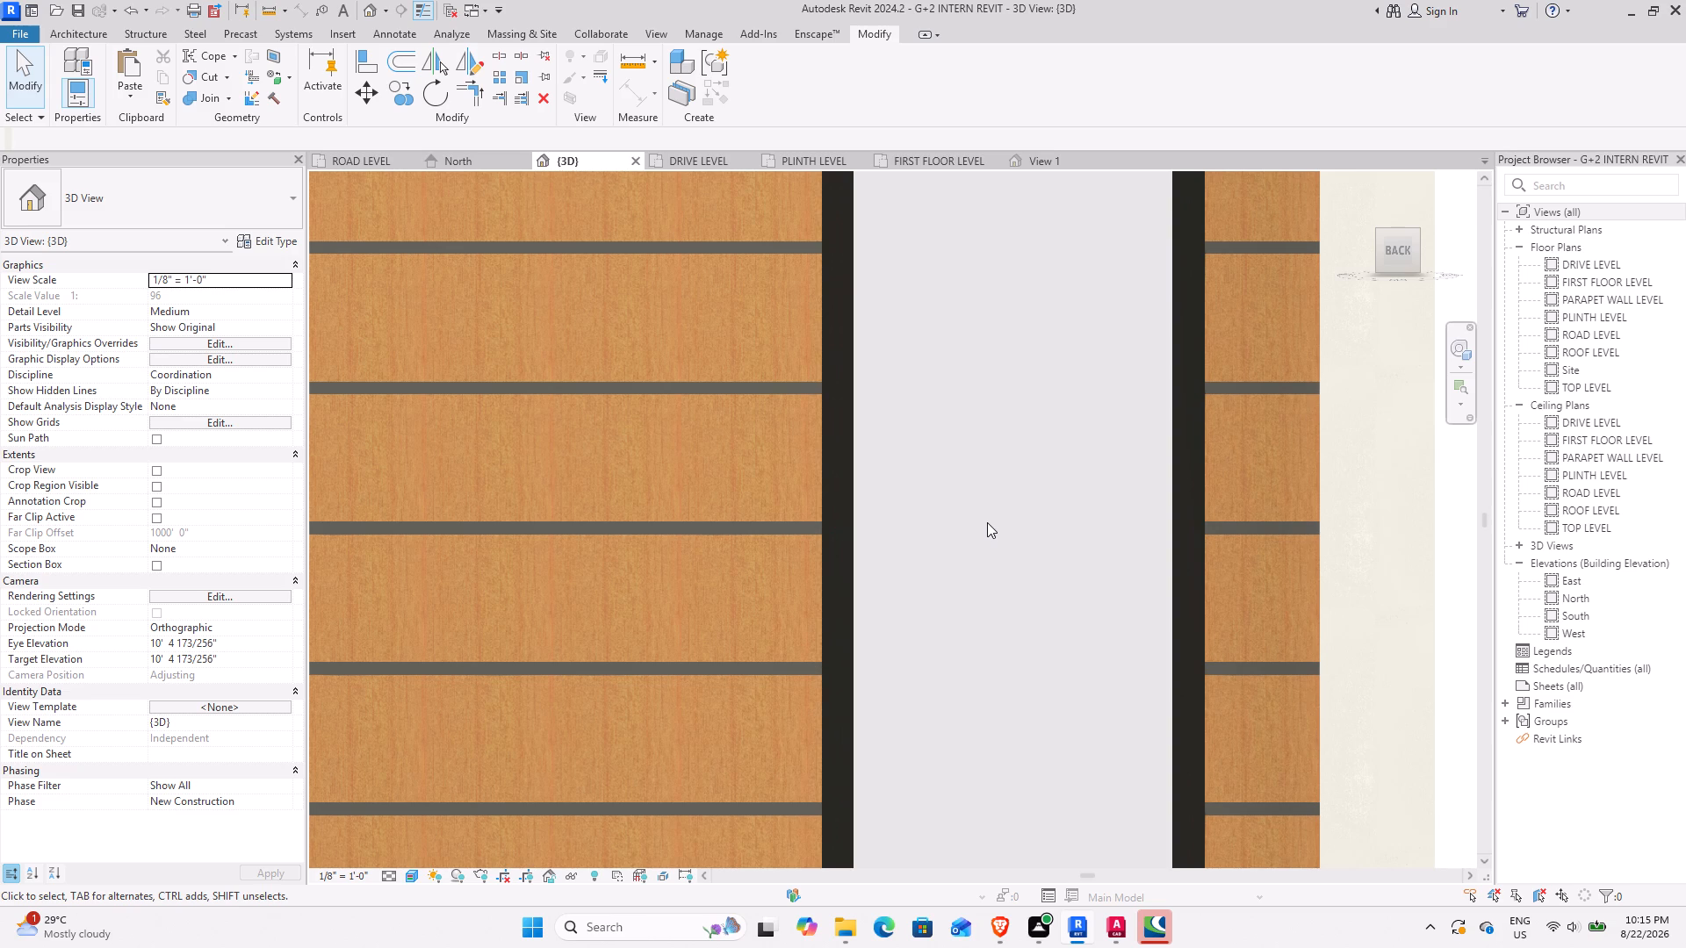
{"action": "scroll", "coordinate": [987, 516], "scroll_direction": "up", "scroll_amount": 4}
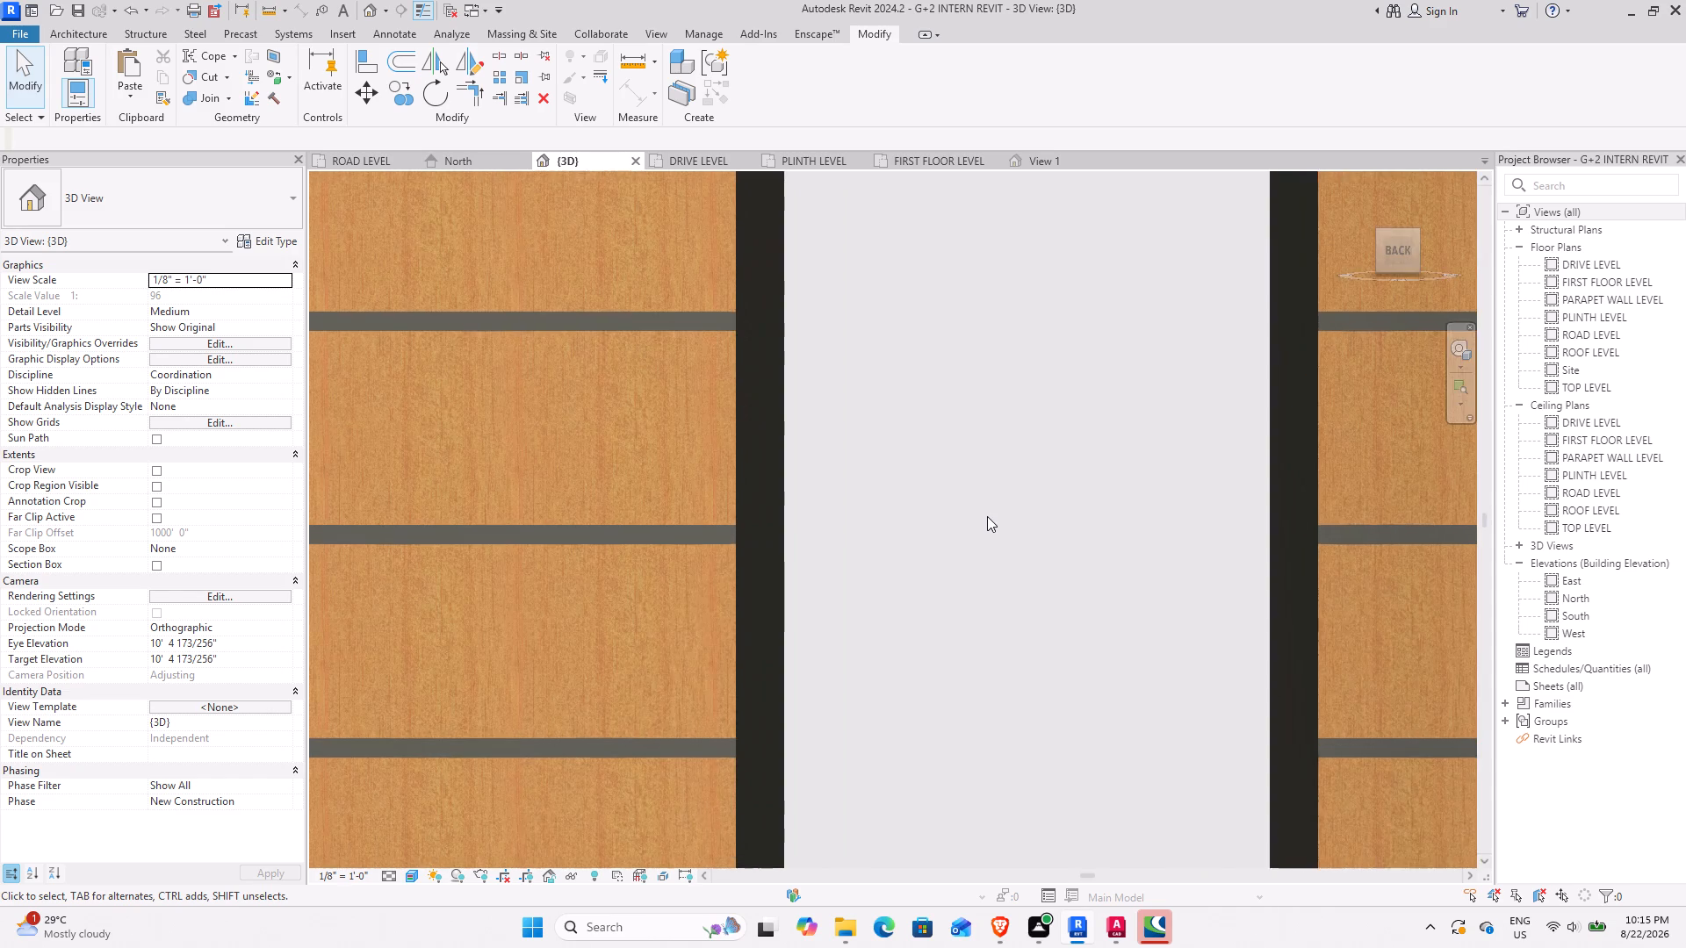
{"action": "scroll", "coordinate": [987, 516], "scroll_direction": "up", "scroll_amount": 3}
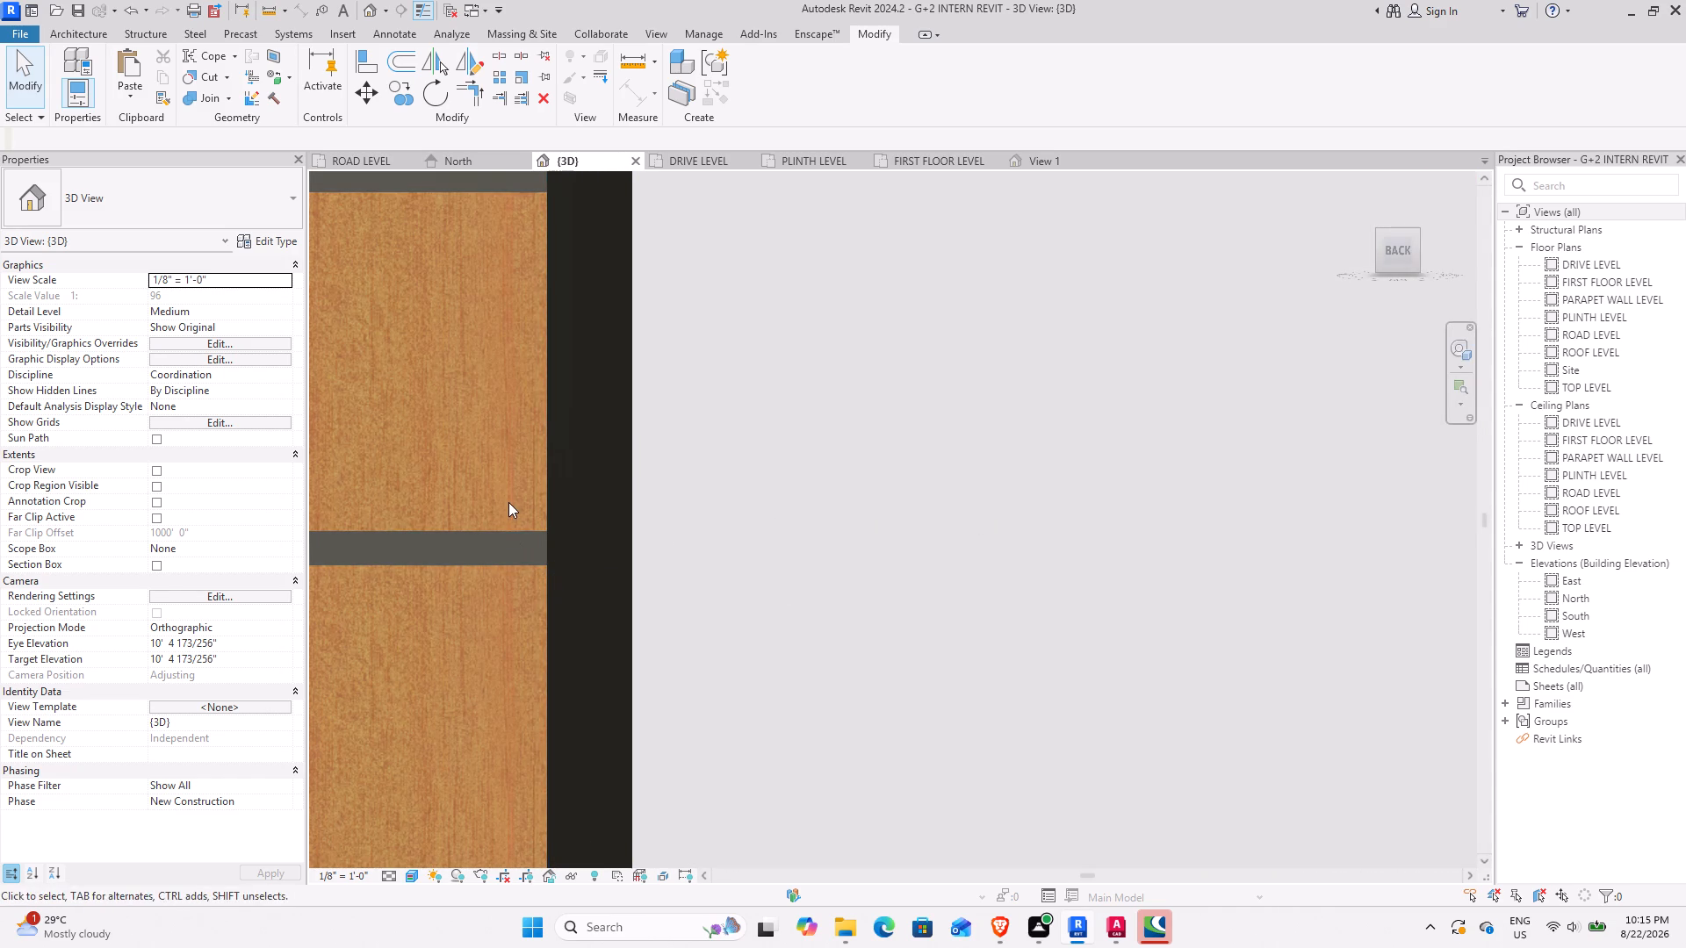
{"action": "left_click", "coordinate": [512, 528]}
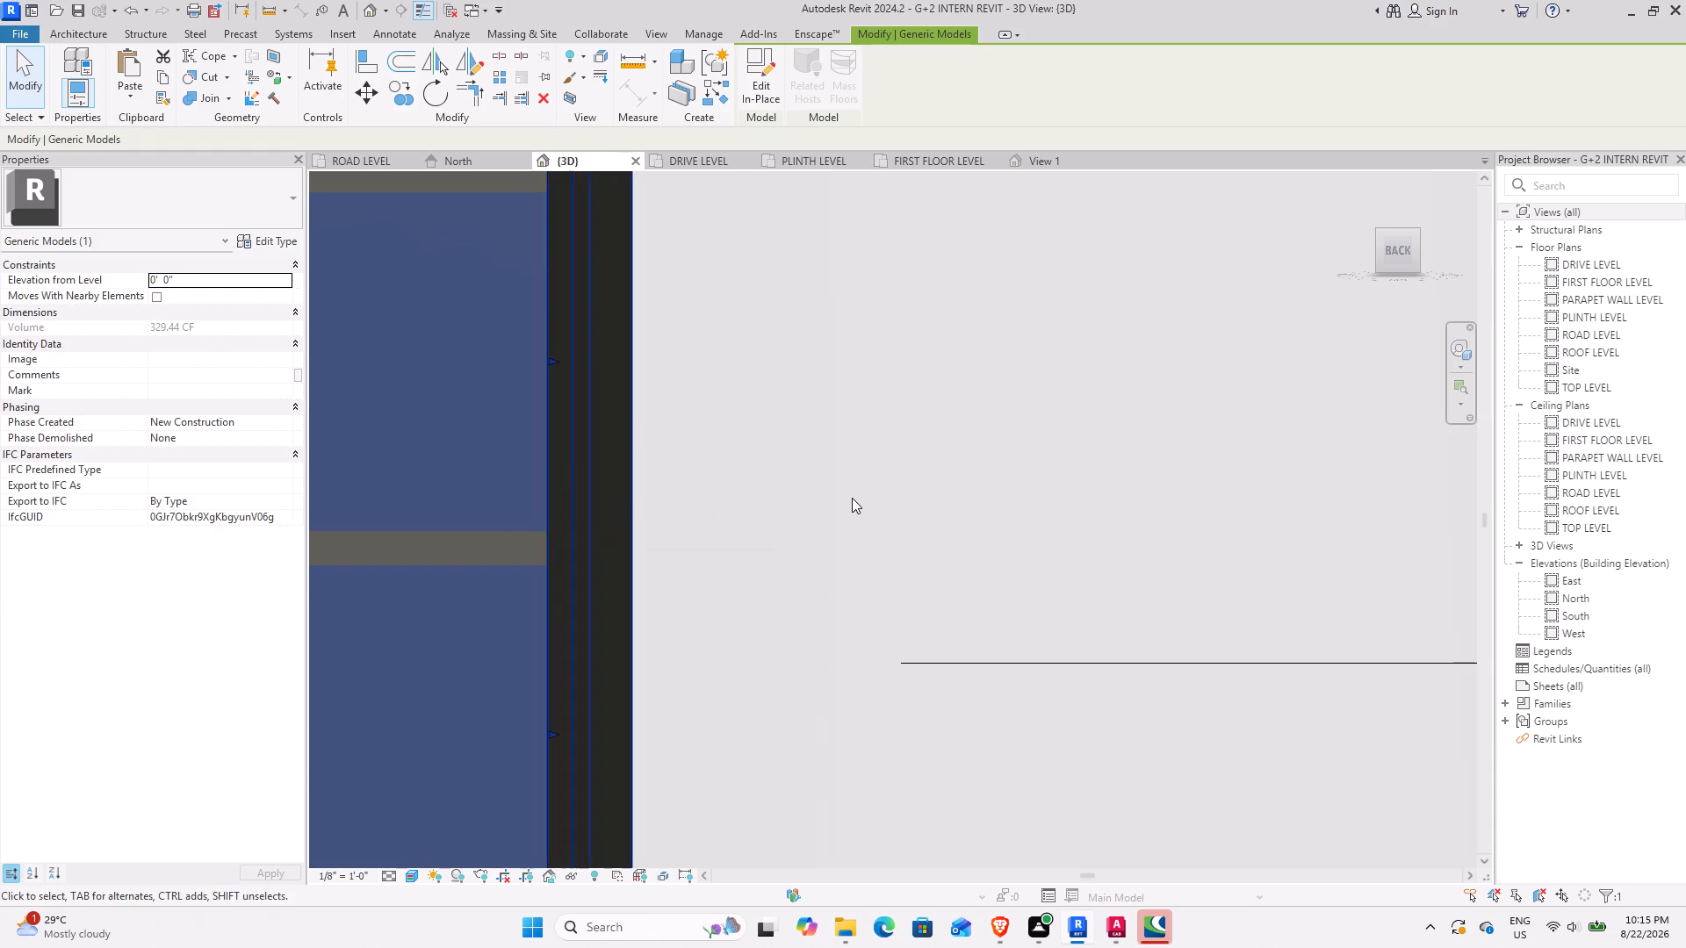
{"action": "left_click", "coordinate": [852, 498]}
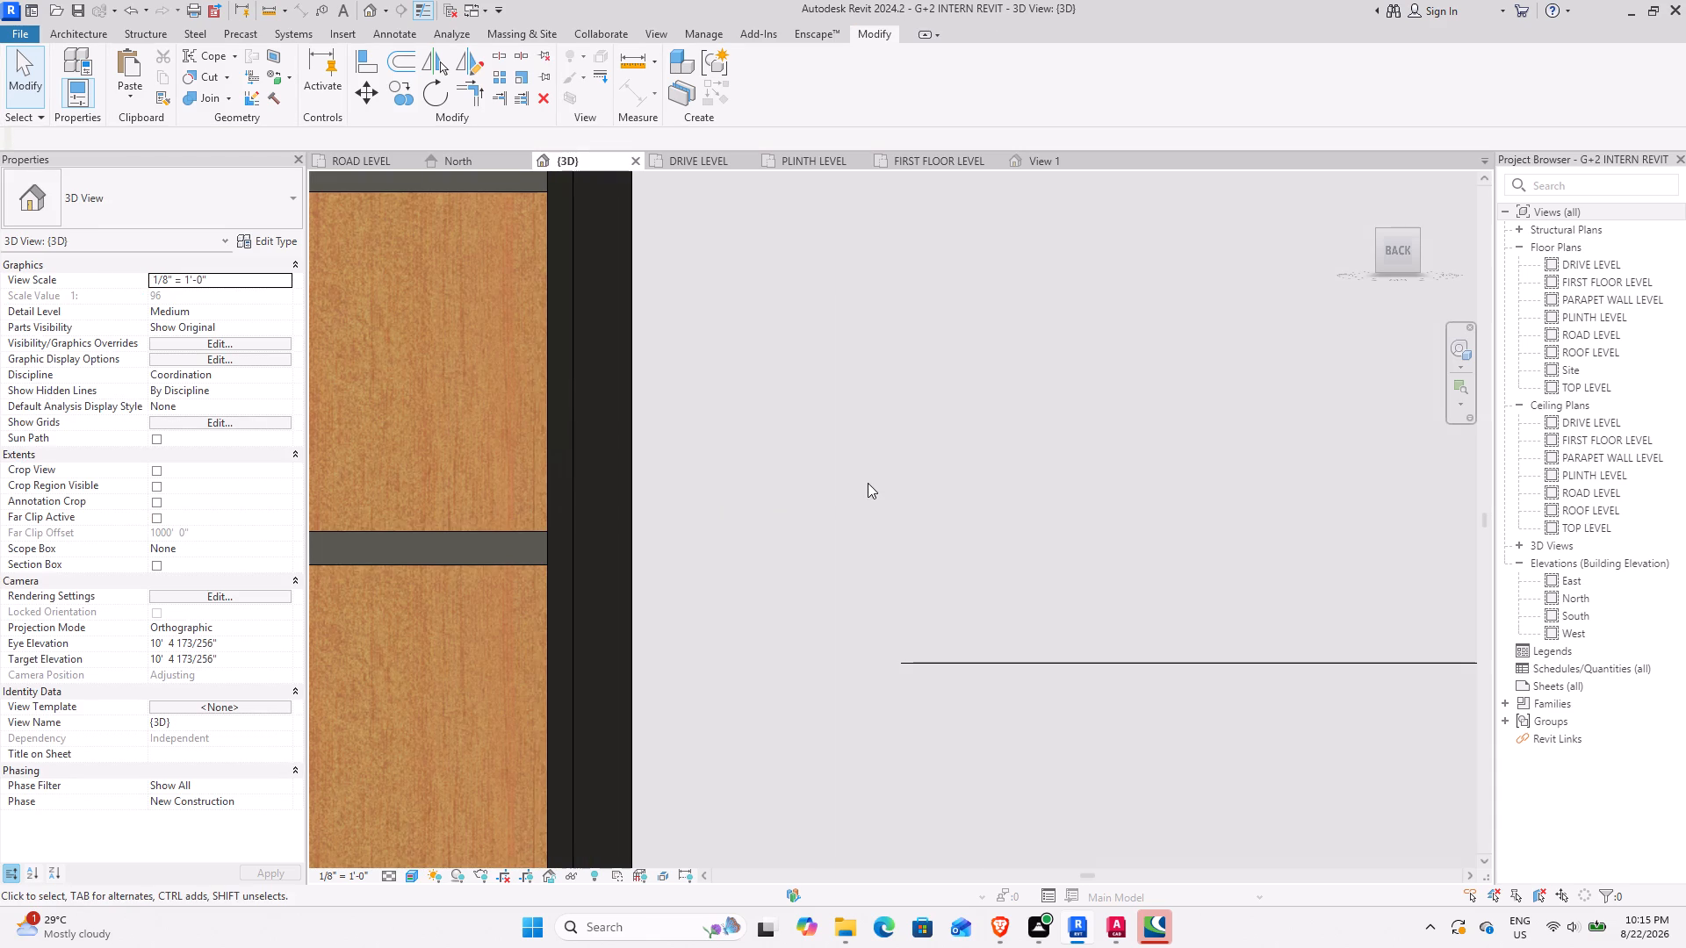
Review the tower in proportion to the whole back elevation, including the plain wall beneath its timber cladding.
{"action": "scroll", "coordinate": [868, 483], "scroll_direction": "down", "scroll_amount": 4}
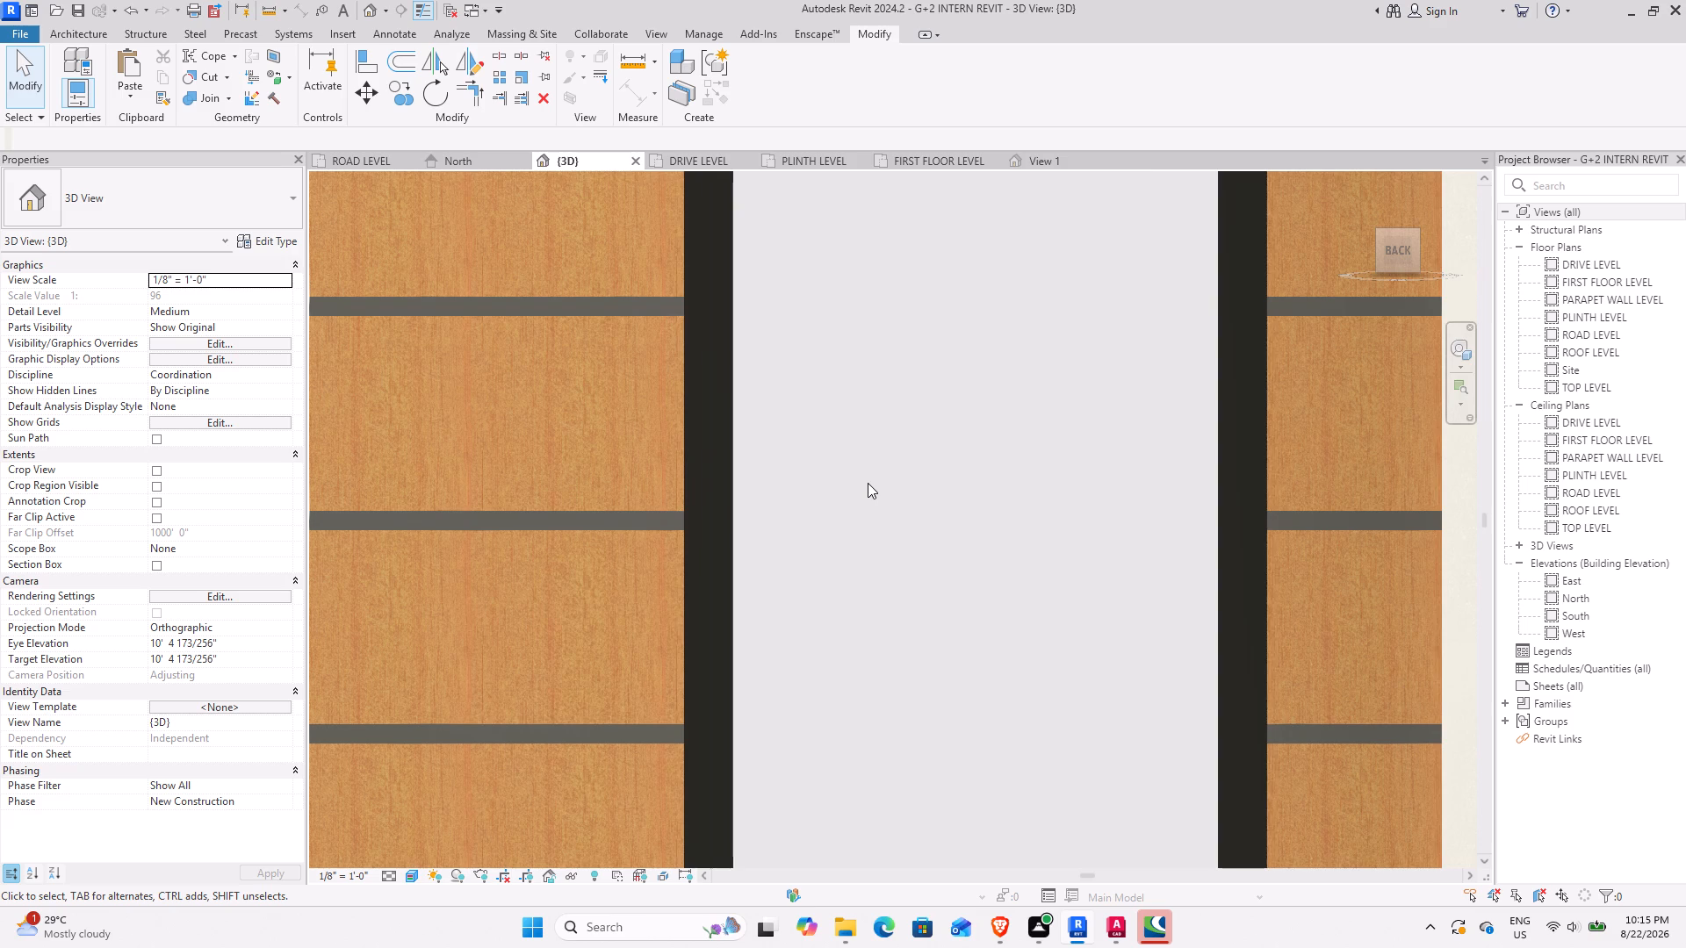
{"action": "scroll", "coordinate": [868, 483], "scroll_direction": "down", "scroll_amount": 3}
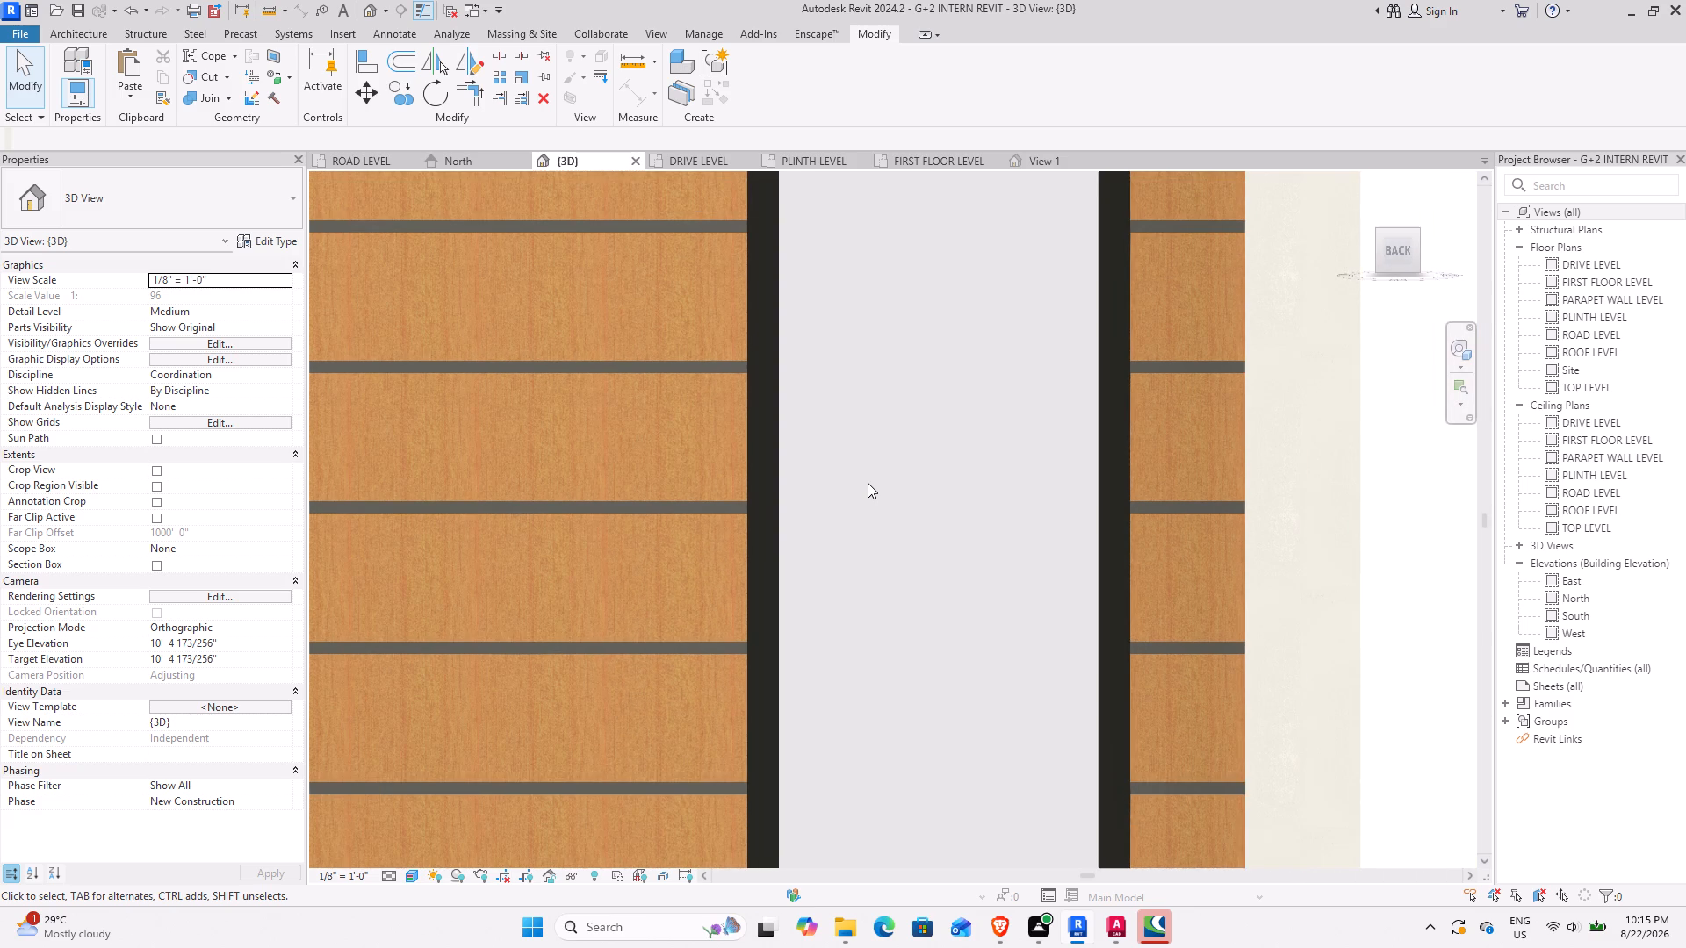
{"action": "scroll", "coordinate": [868, 483], "scroll_direction": "down", "scroll_amount": 11}
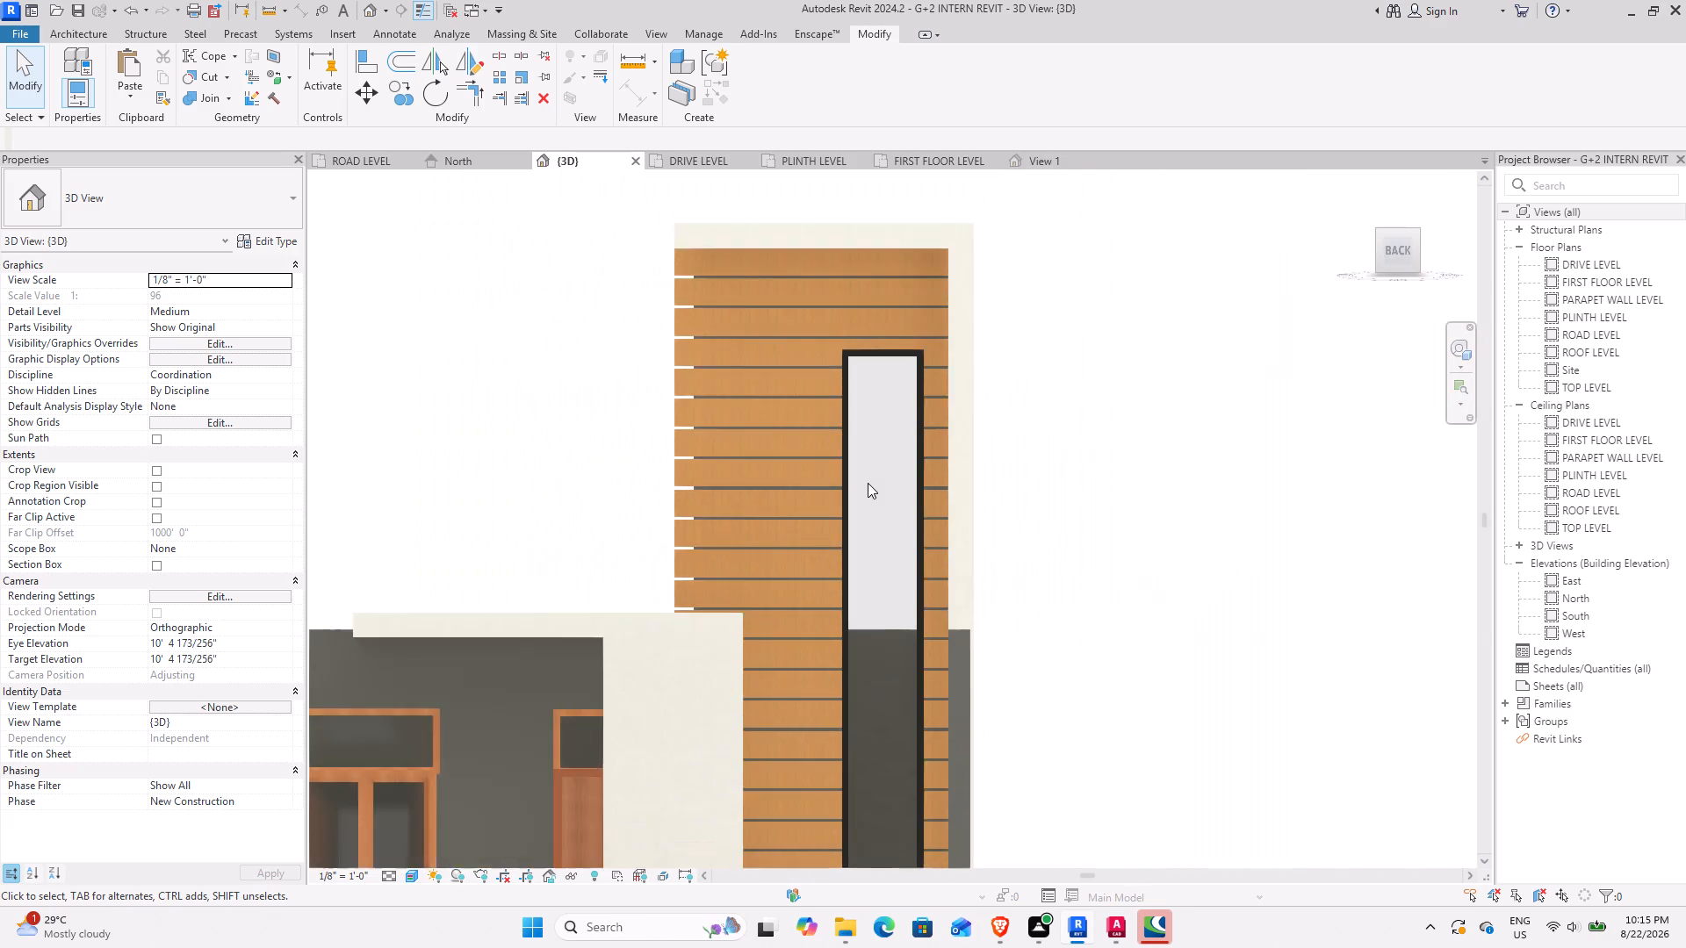
{"action": "scroll", "coordinate": [868, 483], "scroll_direction": "down", "scroll_amount": 3}
{"action": "scroll", "coordinate": [821, 556], "scroll_direction": "down", "scroll_amount": 3}
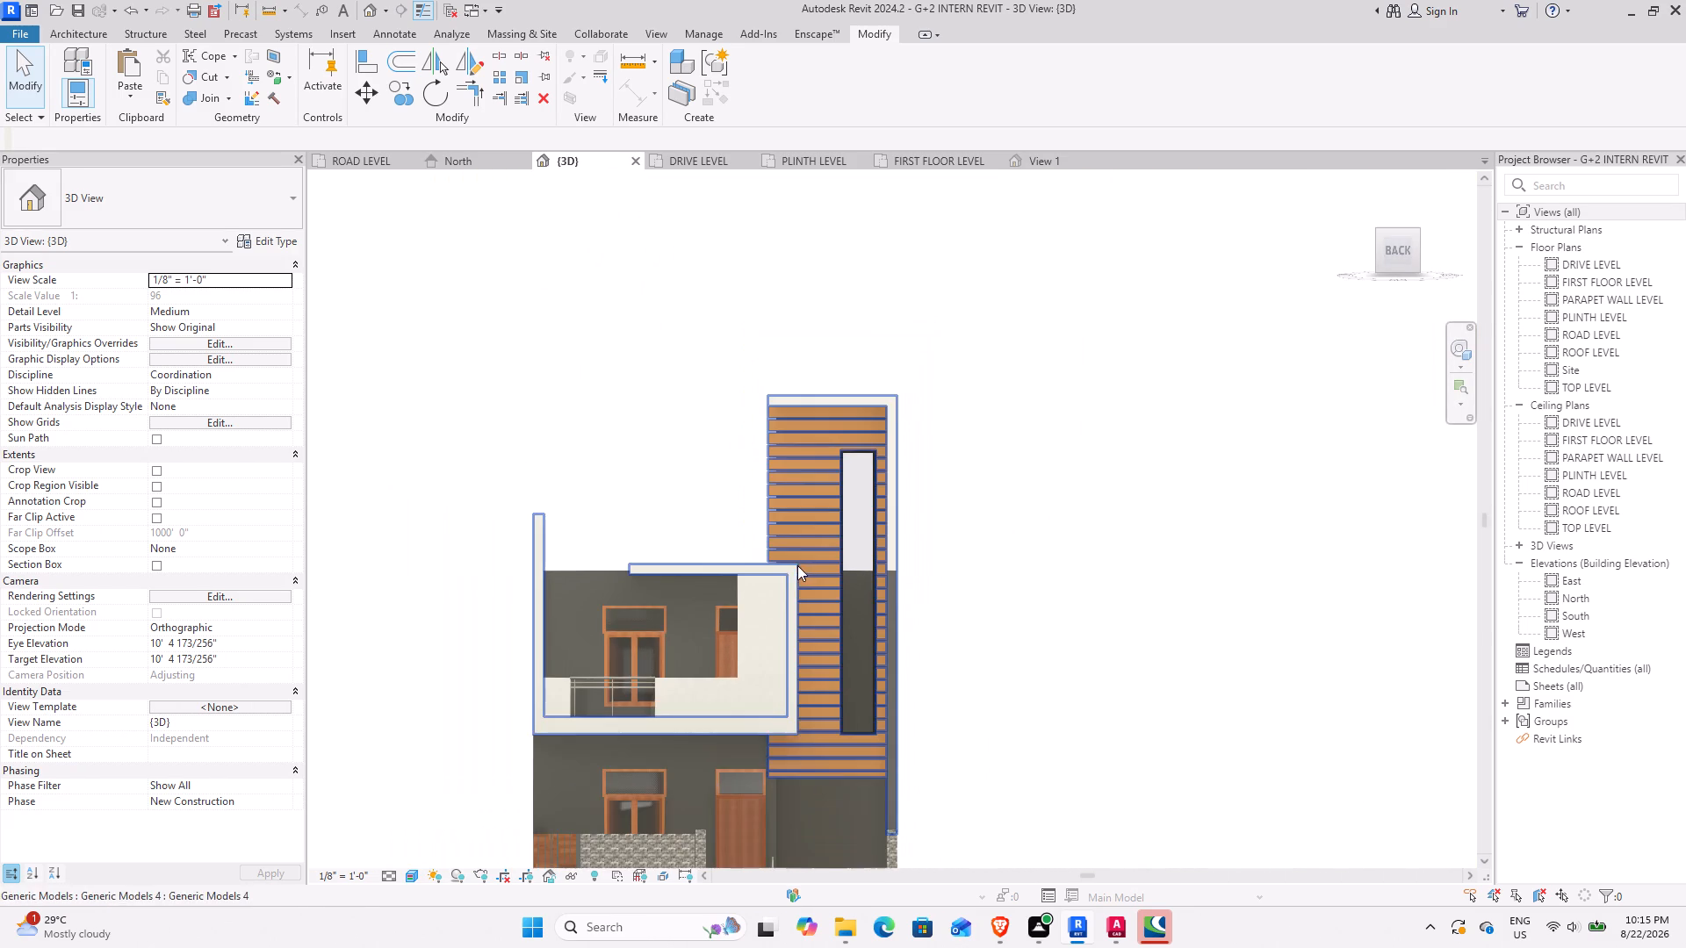
{"action": "middle_click_drag", "start_coordinate": [784, 566], "coordinate": [816, 358]}
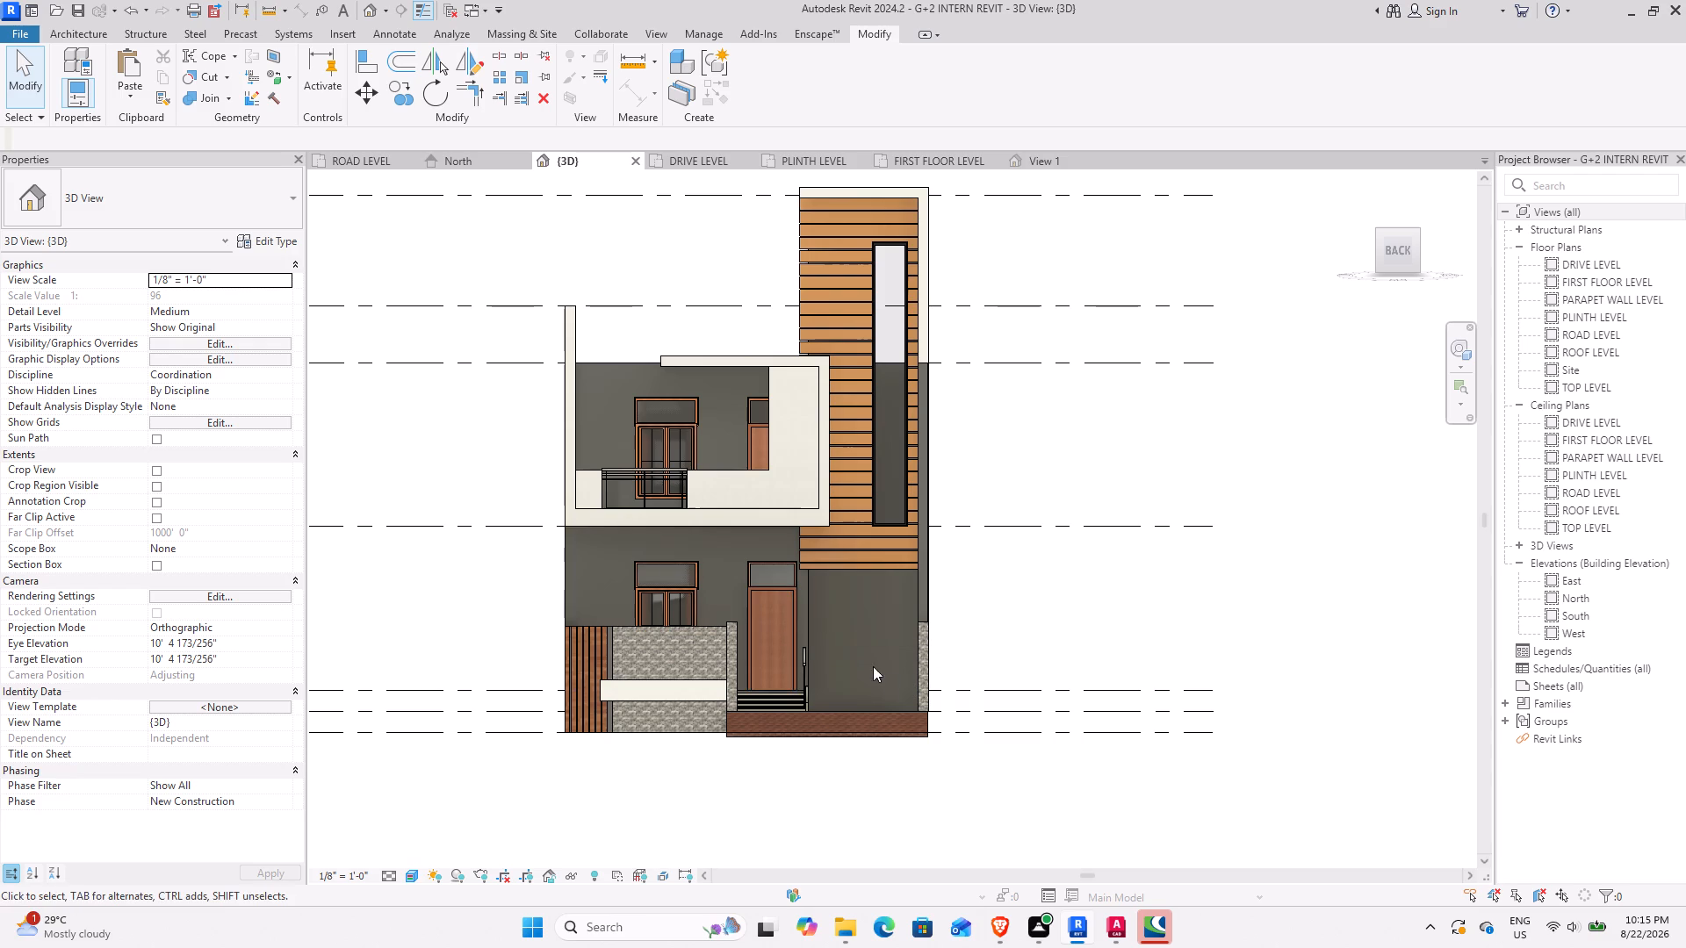
{"action": "scroll", "coordinate": [845, 600], "scroll_direction": "up", "scroll_amount": 8}
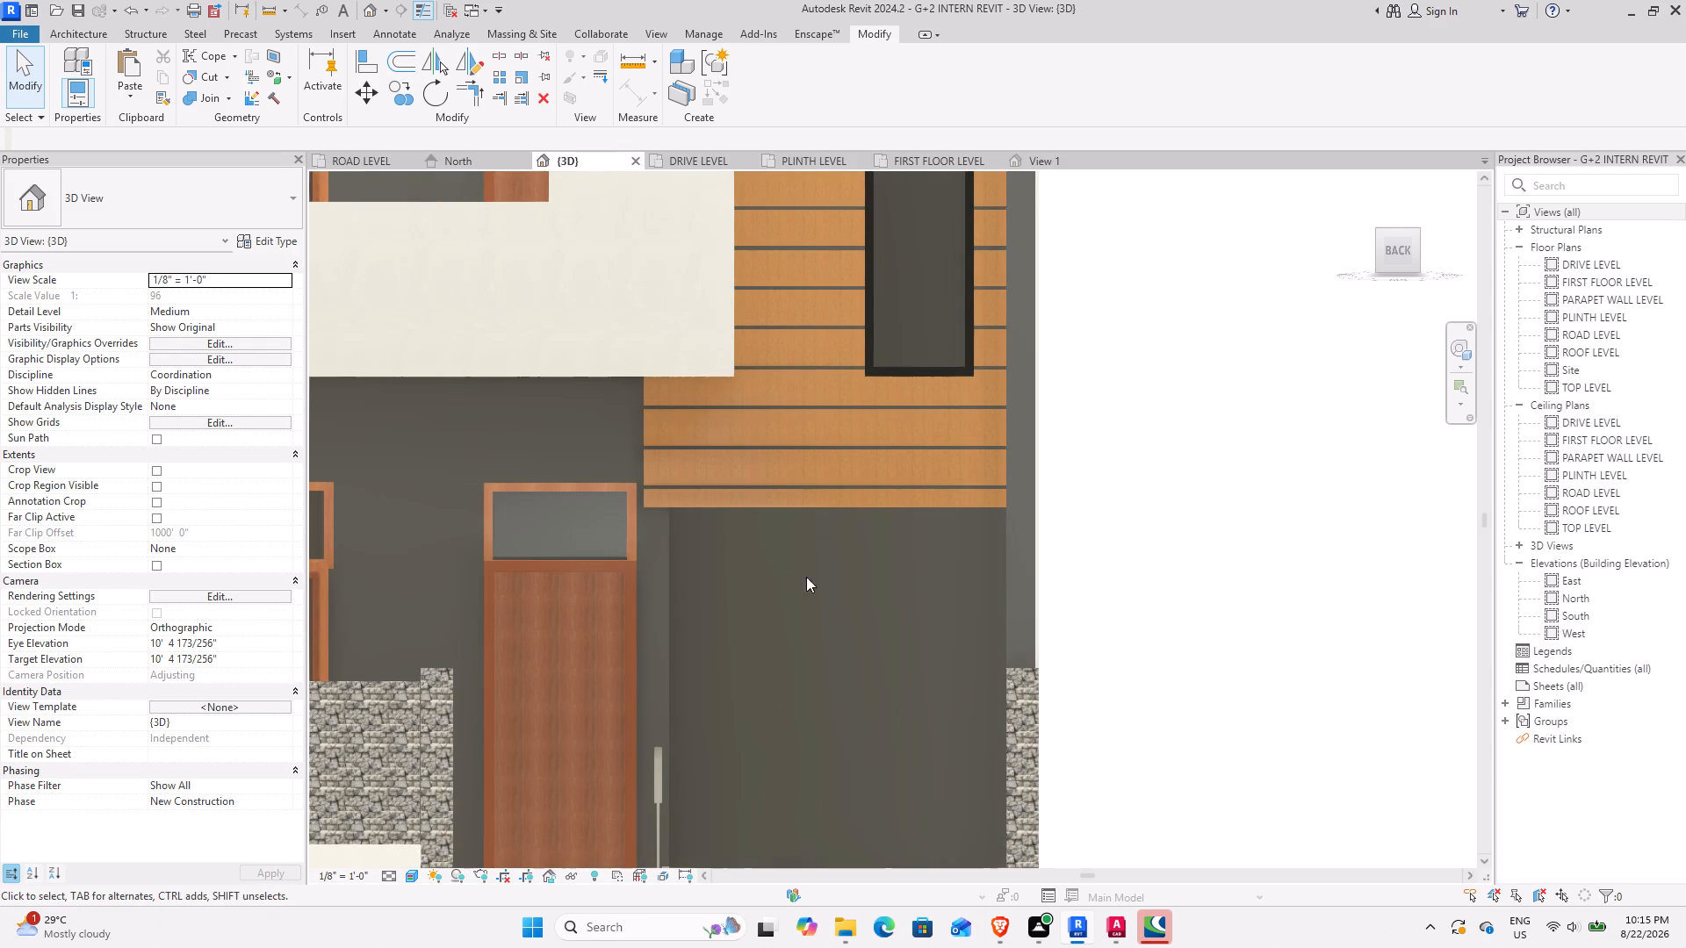
{"action": "scroll", "coordinate": [867, 586], "scroll_direction": "down", "scroll_amount": 3}
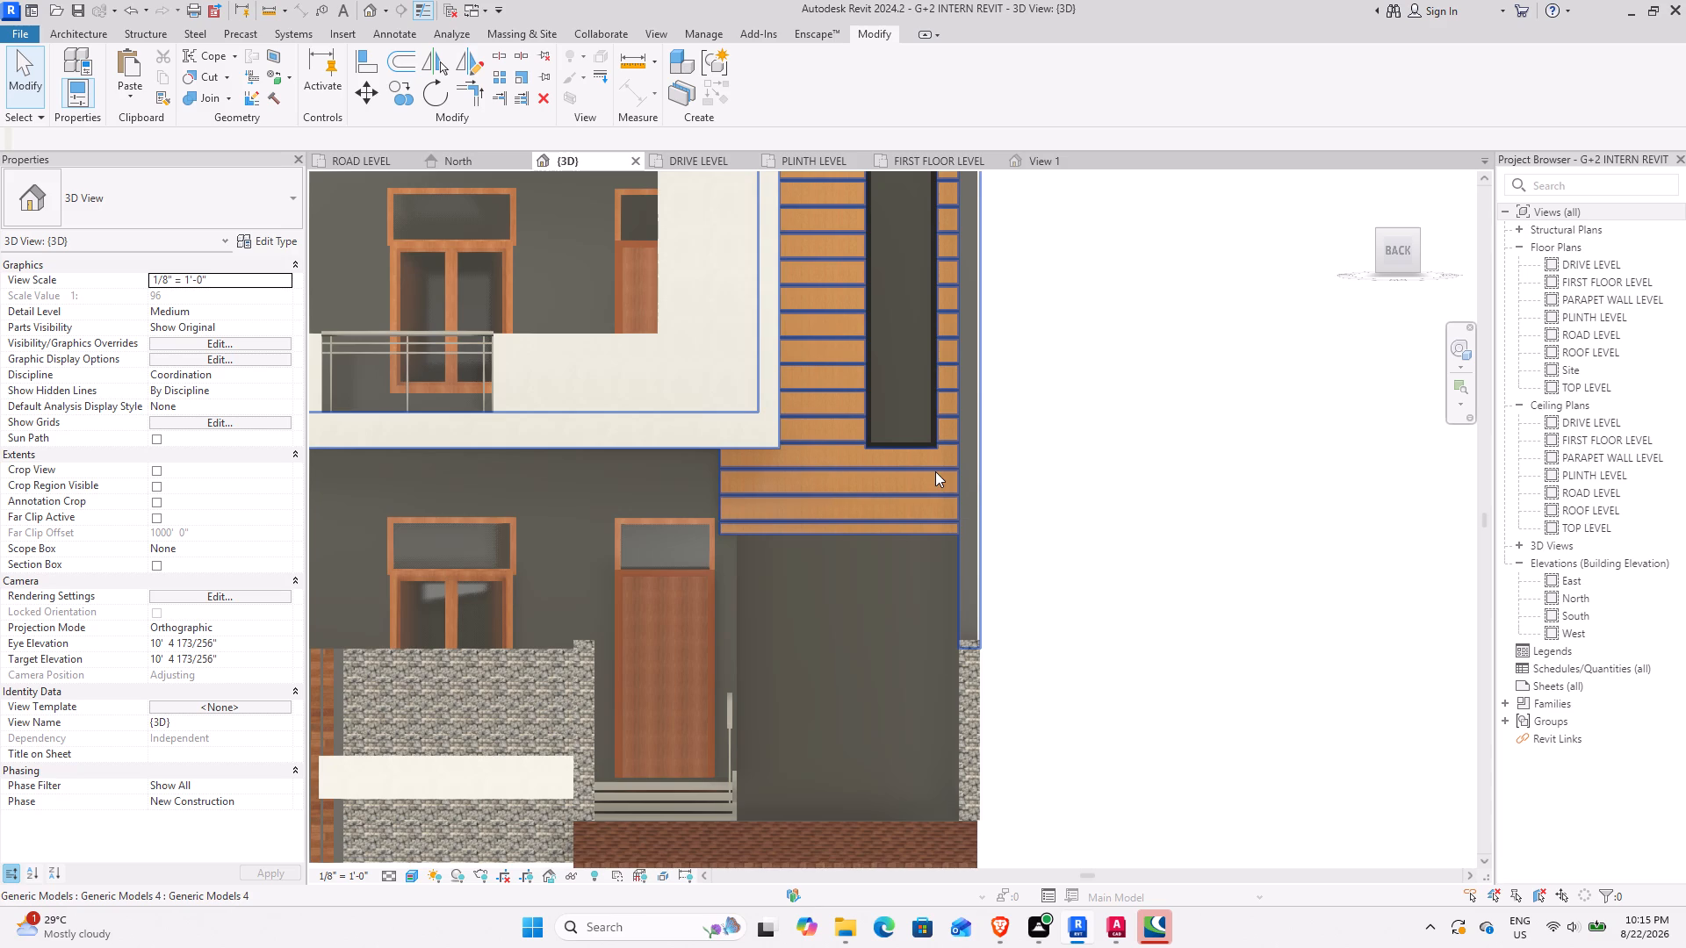
{"action": "scroll", "coordinate": [629, 484], "scroll_direction": "down", "scroll_amount": 5}
{"action": "middle_click_drag", "start_coordinate": [546, 494], "coordinate": [751, 529]}
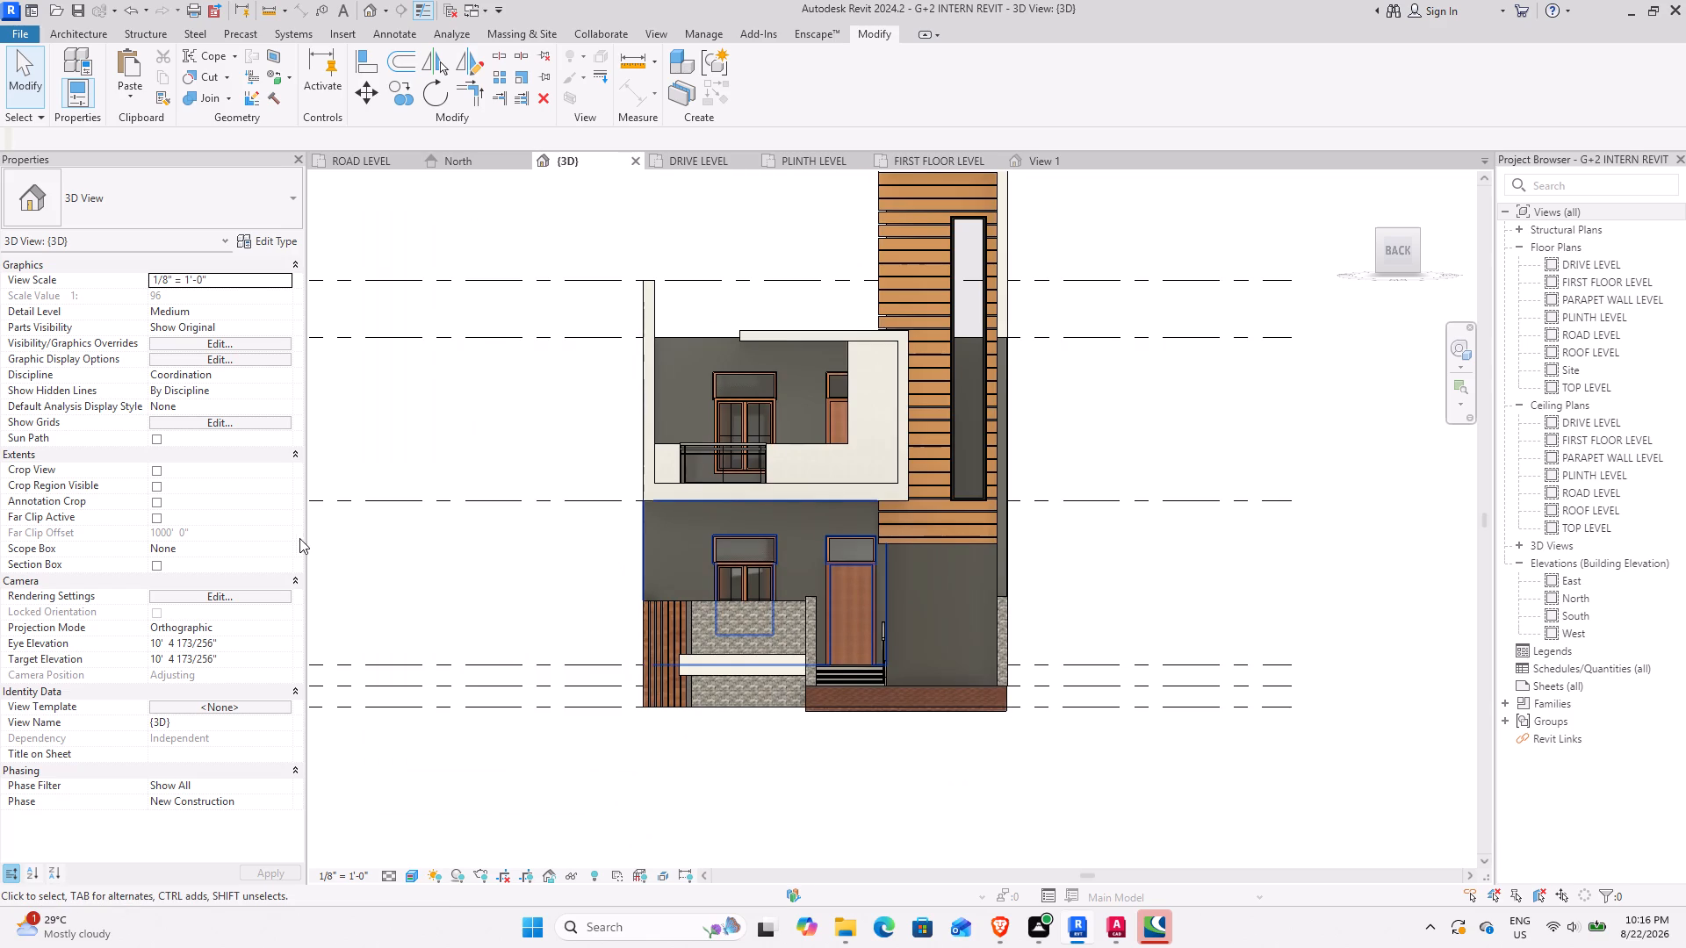
Narrow the Properties palette to enlarge the 3D view's drawing area.
{"action": "left_click_drag", "start_coordinate": [306, 538], "coordinate": [231, 538]}
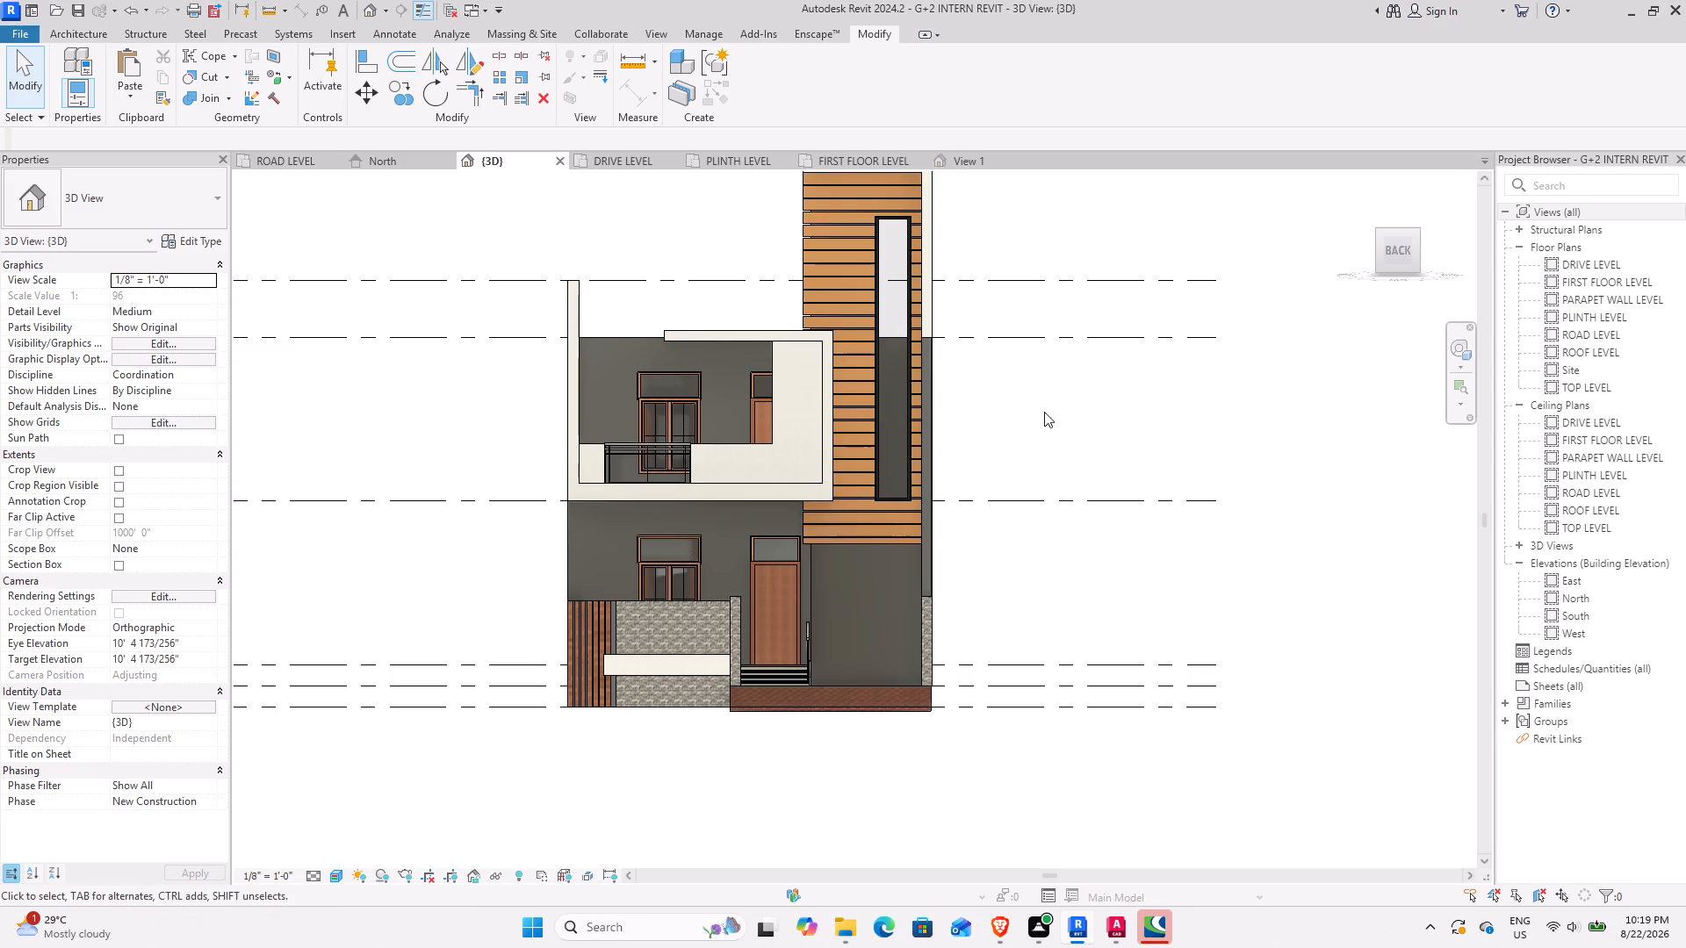
Examine the first-floor balcony frame and timber-clad tower, down to the stone boundary wall beside the entrance door.
{"action": "scroll", "coordinate": [868, 341], "scroll_direction": "up", "scroll_amount": 3}
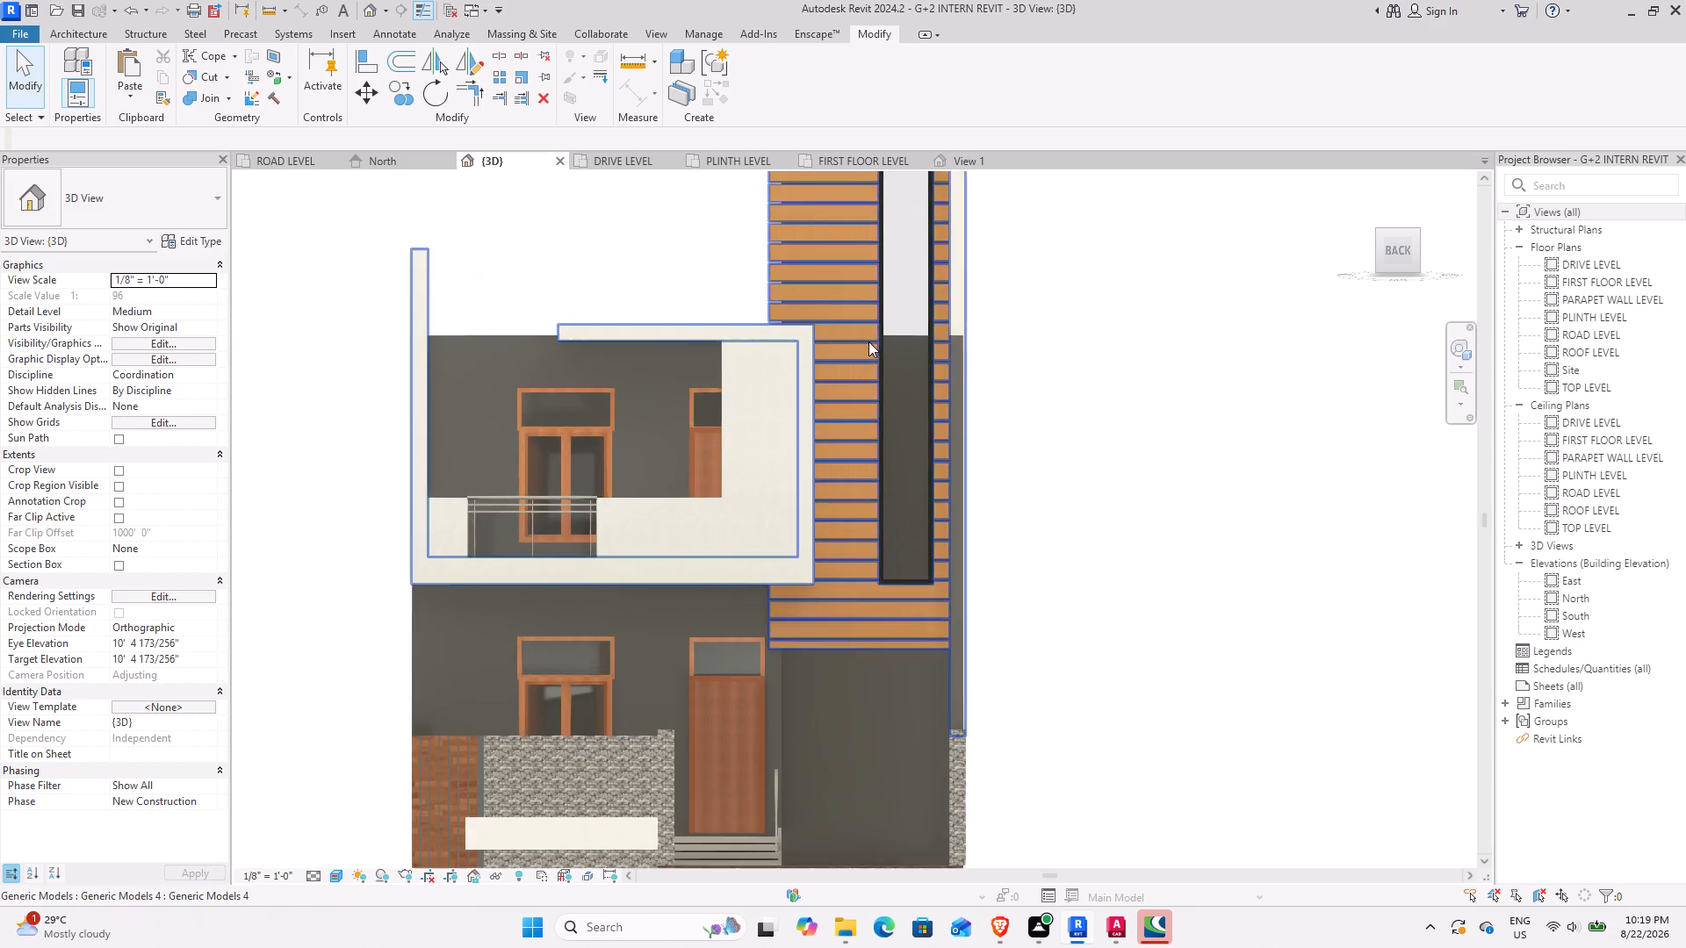
{"action": "scroll", "coordinate": [869, 340], "scroll_direction": "up", "scroll_amount": 6}
{"action": "scroll", "coordinate": [839, 439], "scroll_direction": "down", "scroll_amount": 6}
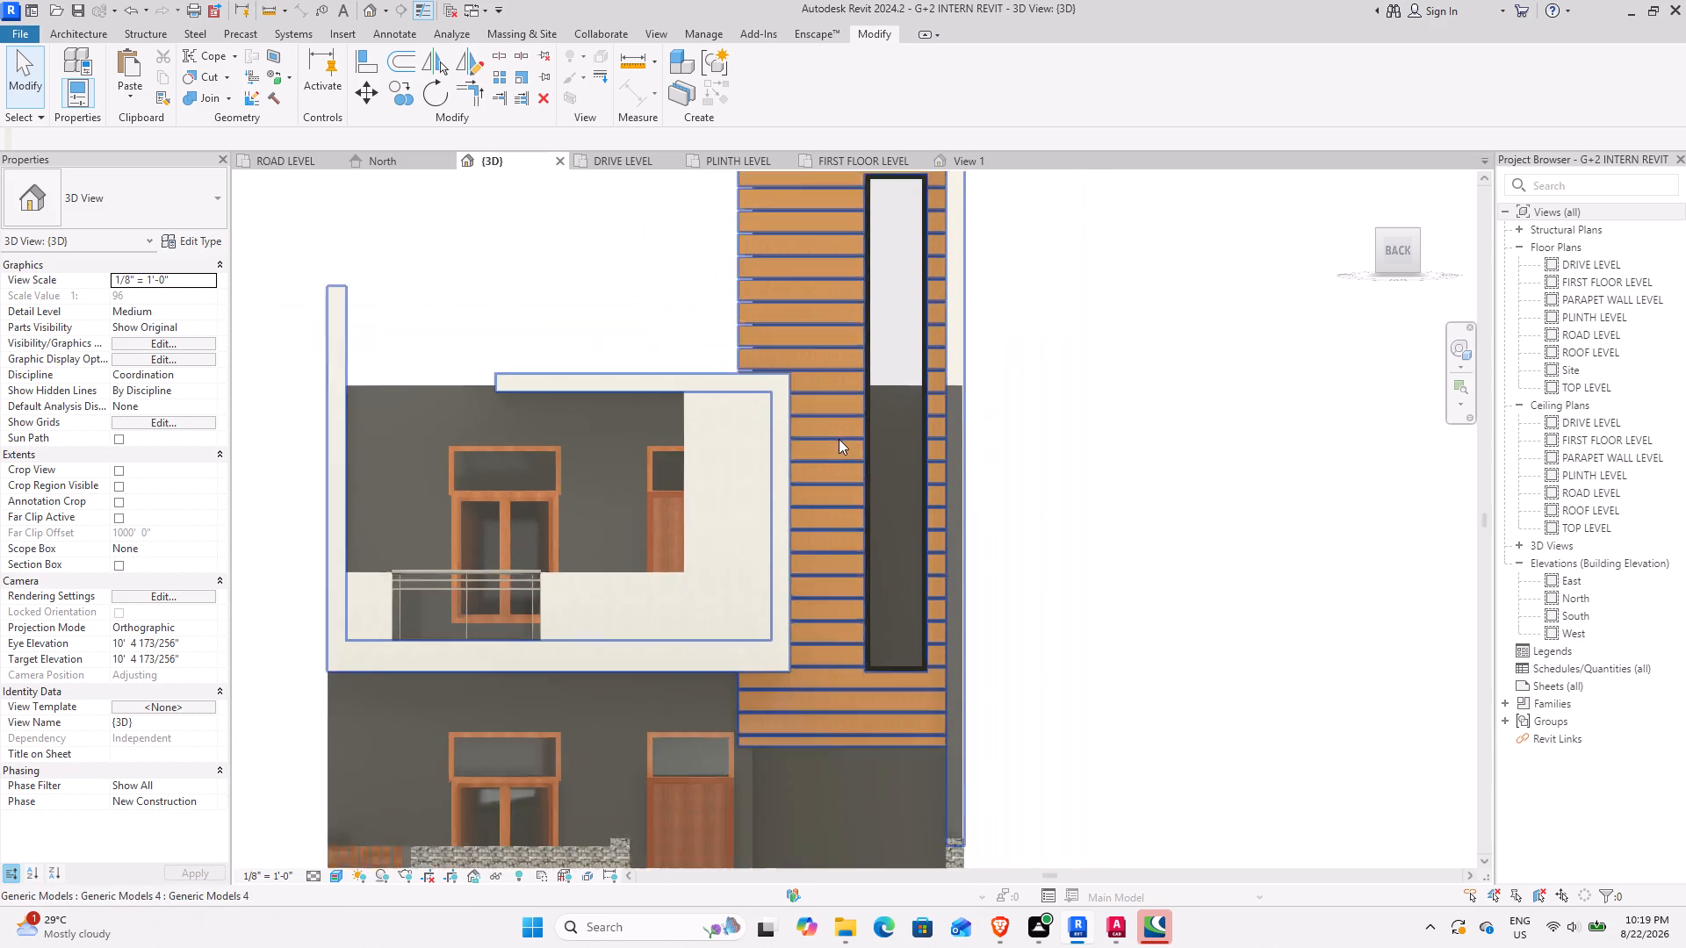
{"action": "scroll", "coordinate": [839, 439], "scroll_direction": "down", "scroll_amount": 1}
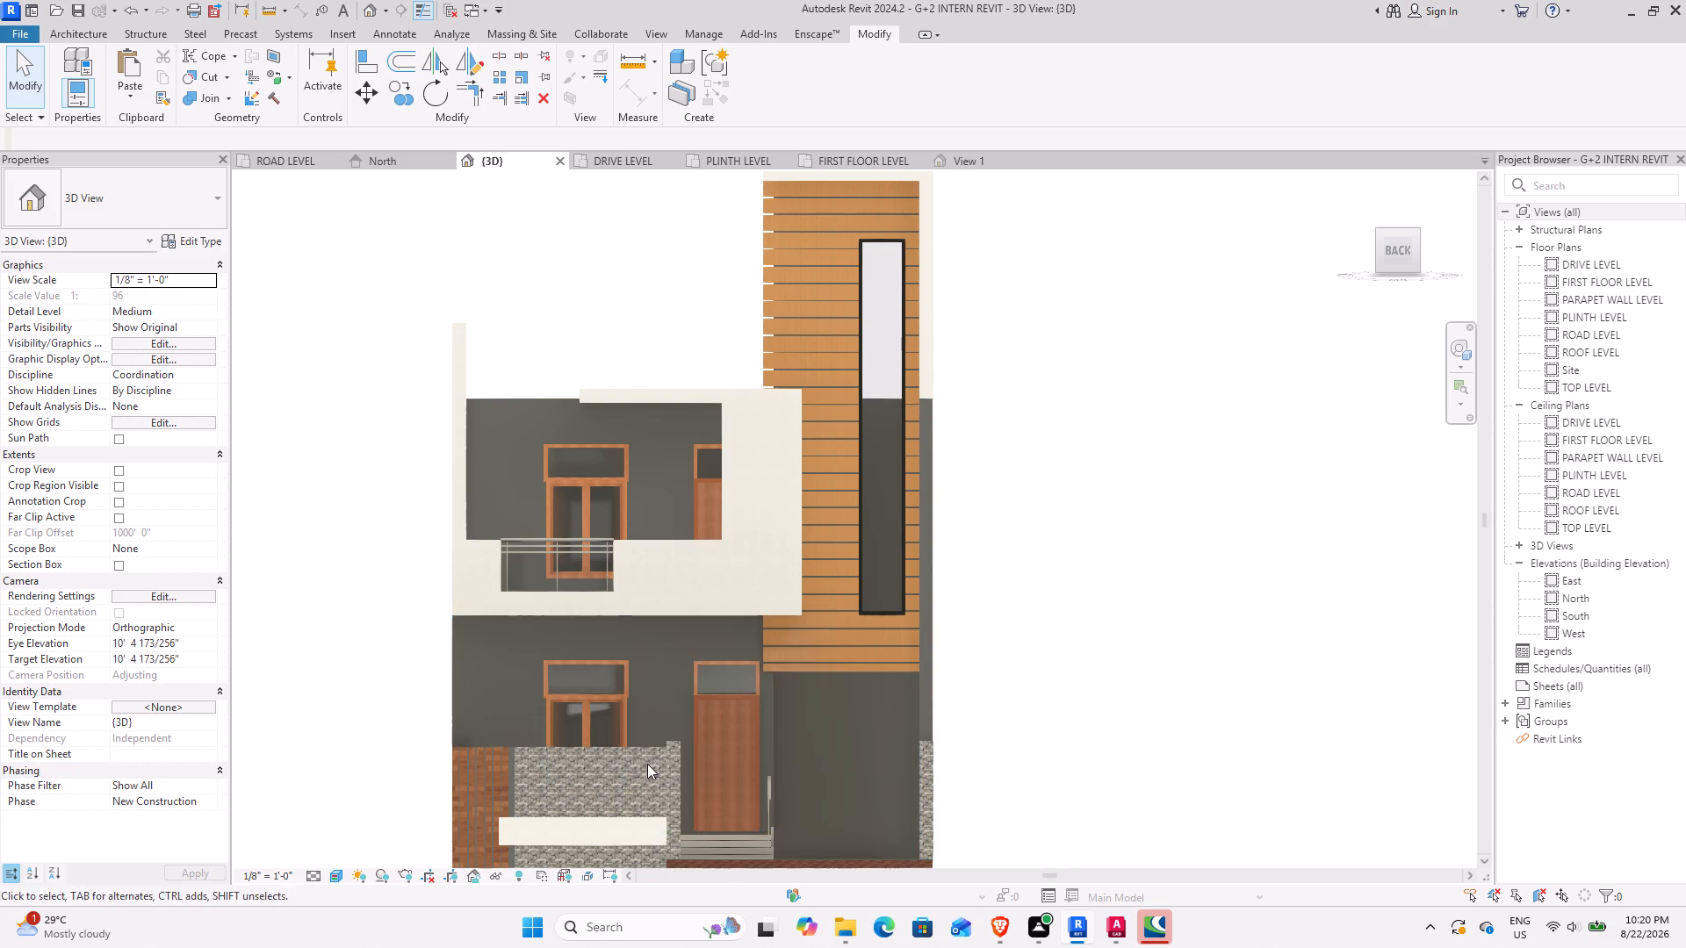
{"action": "scroll", "coordinate": [674, 776], "scroll_direction": "up", "scroll_amount": 10}
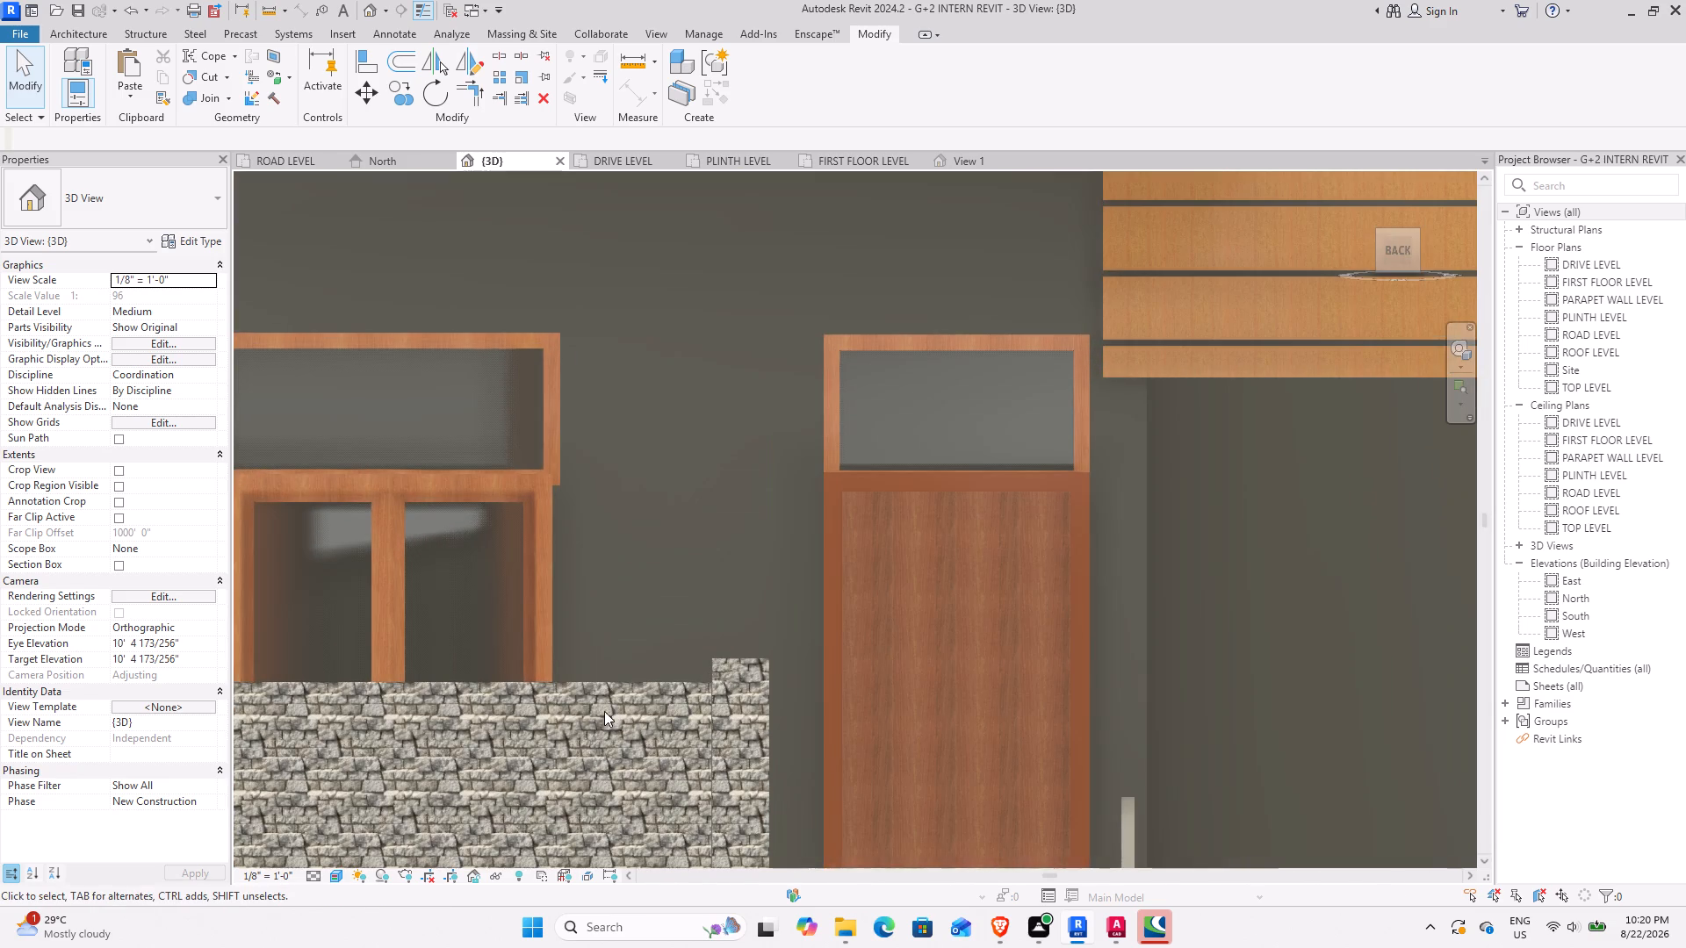
{"action": "middle_click_drag", "start_coordinate": [594, 706], "coordinate": [636, 429]}
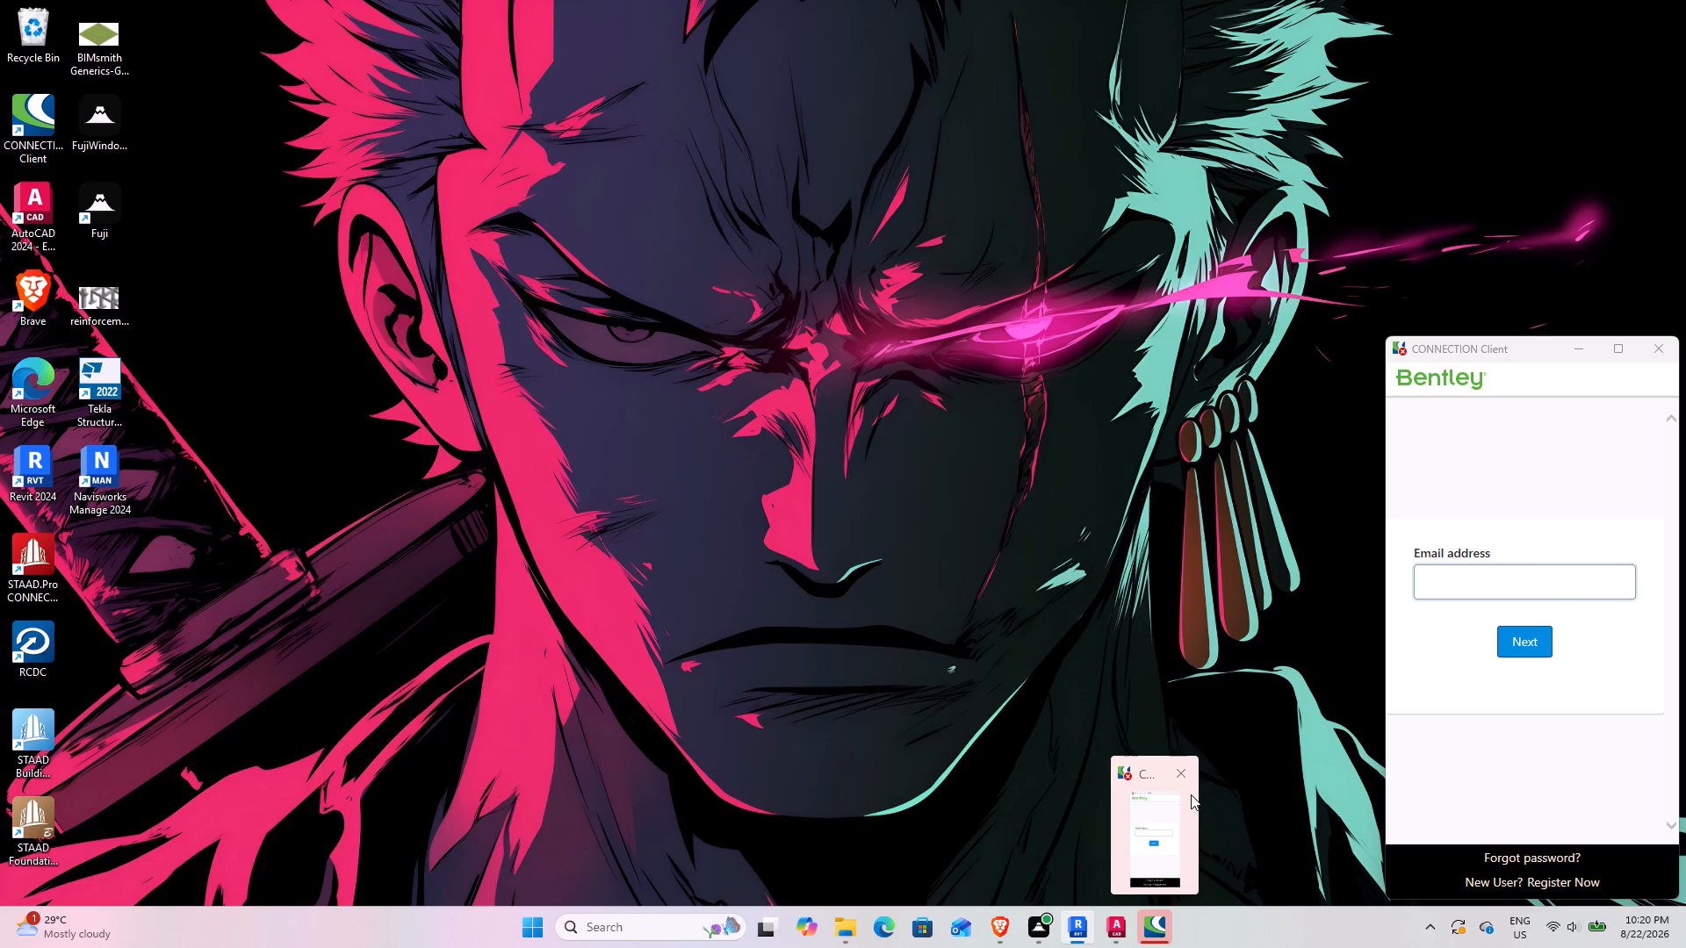
Close the Bentley CONNECTION Client window.
{"action": "left_click", "coordinate": [1186, 764]}
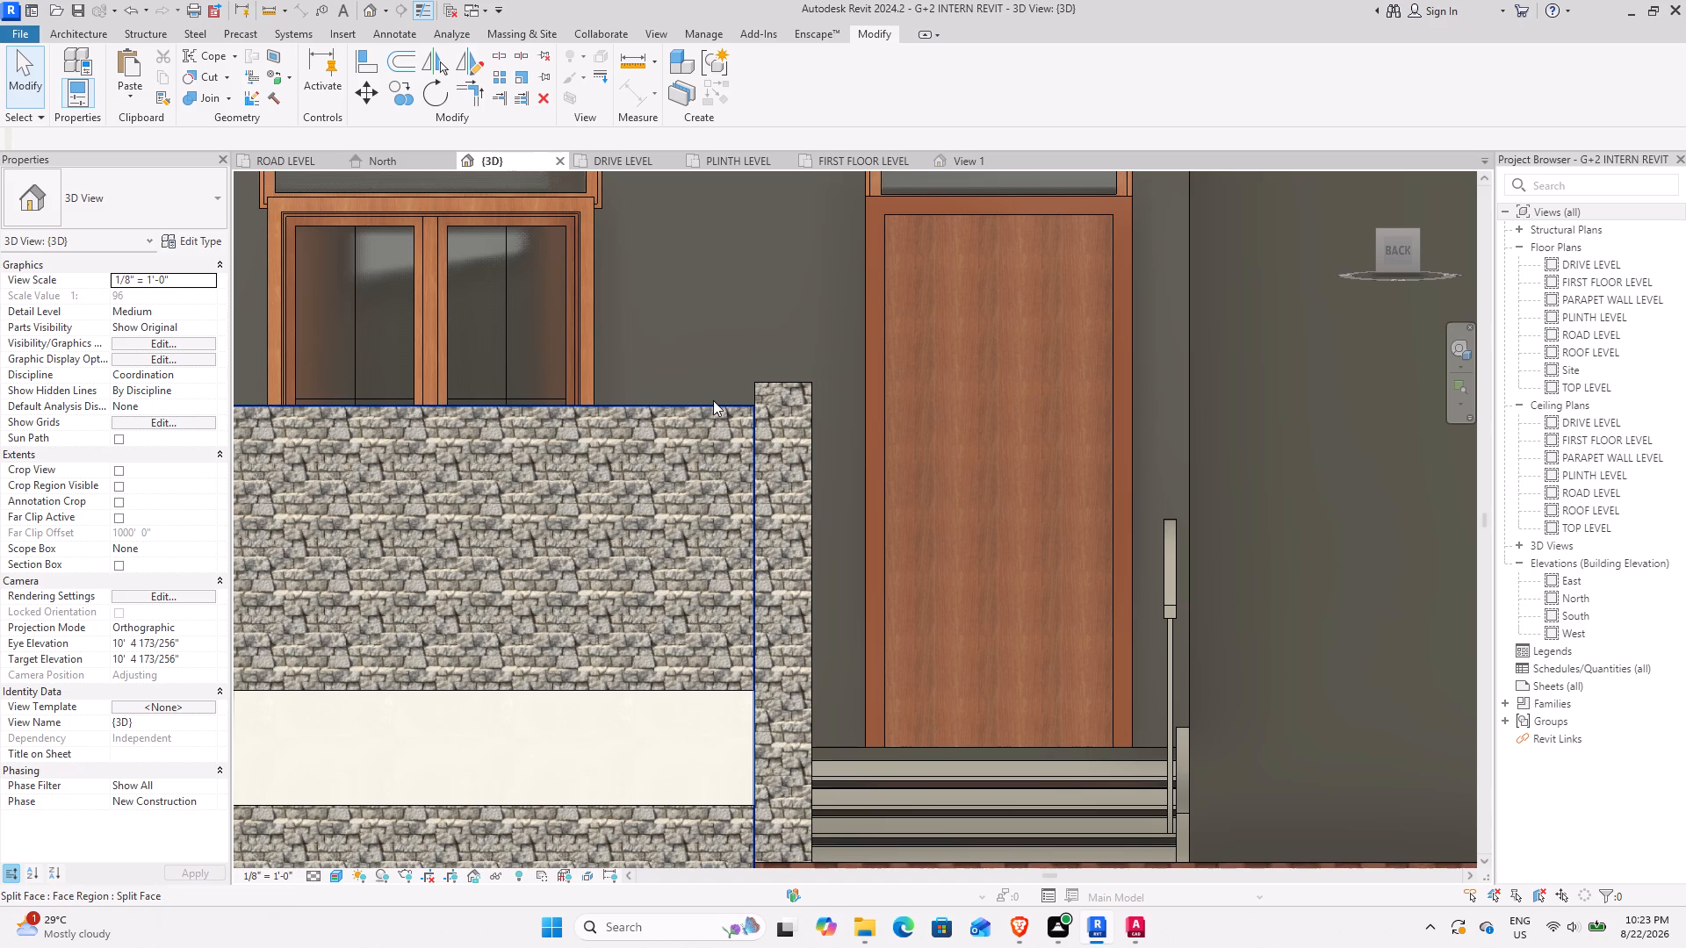
Examine the stone-clad boundary wall, its junction with the vertical timber slats and the cream horizontal band across it.
{"action": "scroll", "coordinate": [754, 529], "scroll_direction": "down", "scroll_amount": 3}
{"action": "middle_click_drag", "start_coordinate": [746, 563], "coordinate": [966, 512]}
{"action": "scroll", "coordinate": [542, 426], "scroll_direction": "up", "scroll_amount": 7}
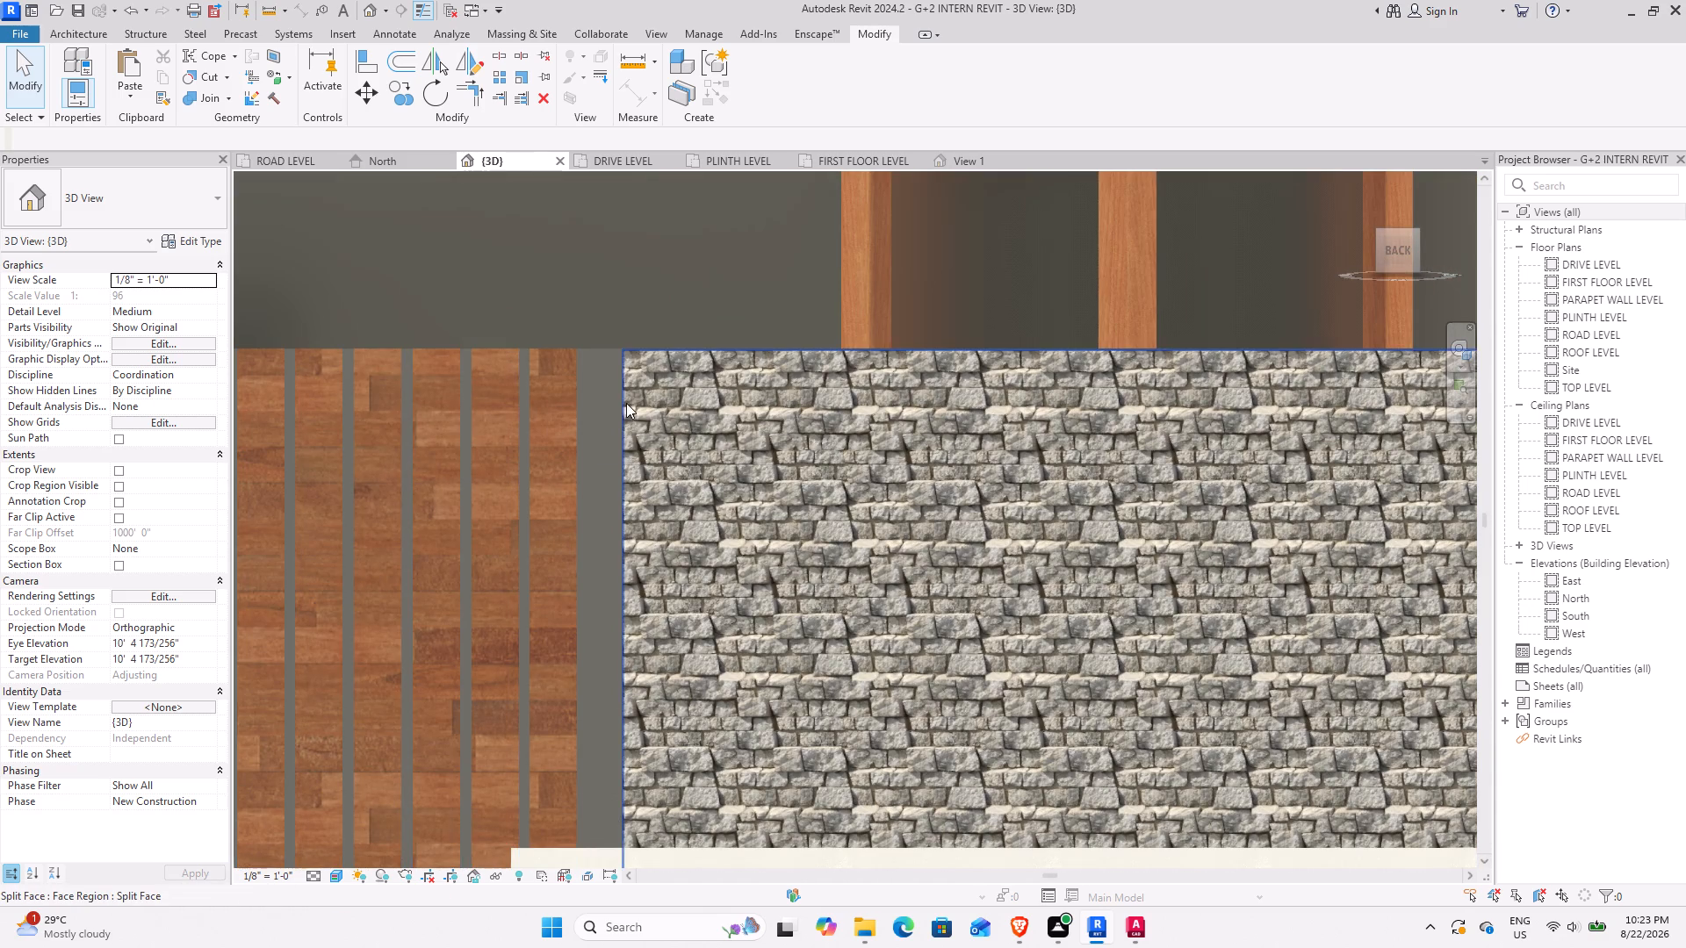
{"action": "scroll", "coordinate": [630, 413], "scroll_direction": "down", "scroll_amount": 4}
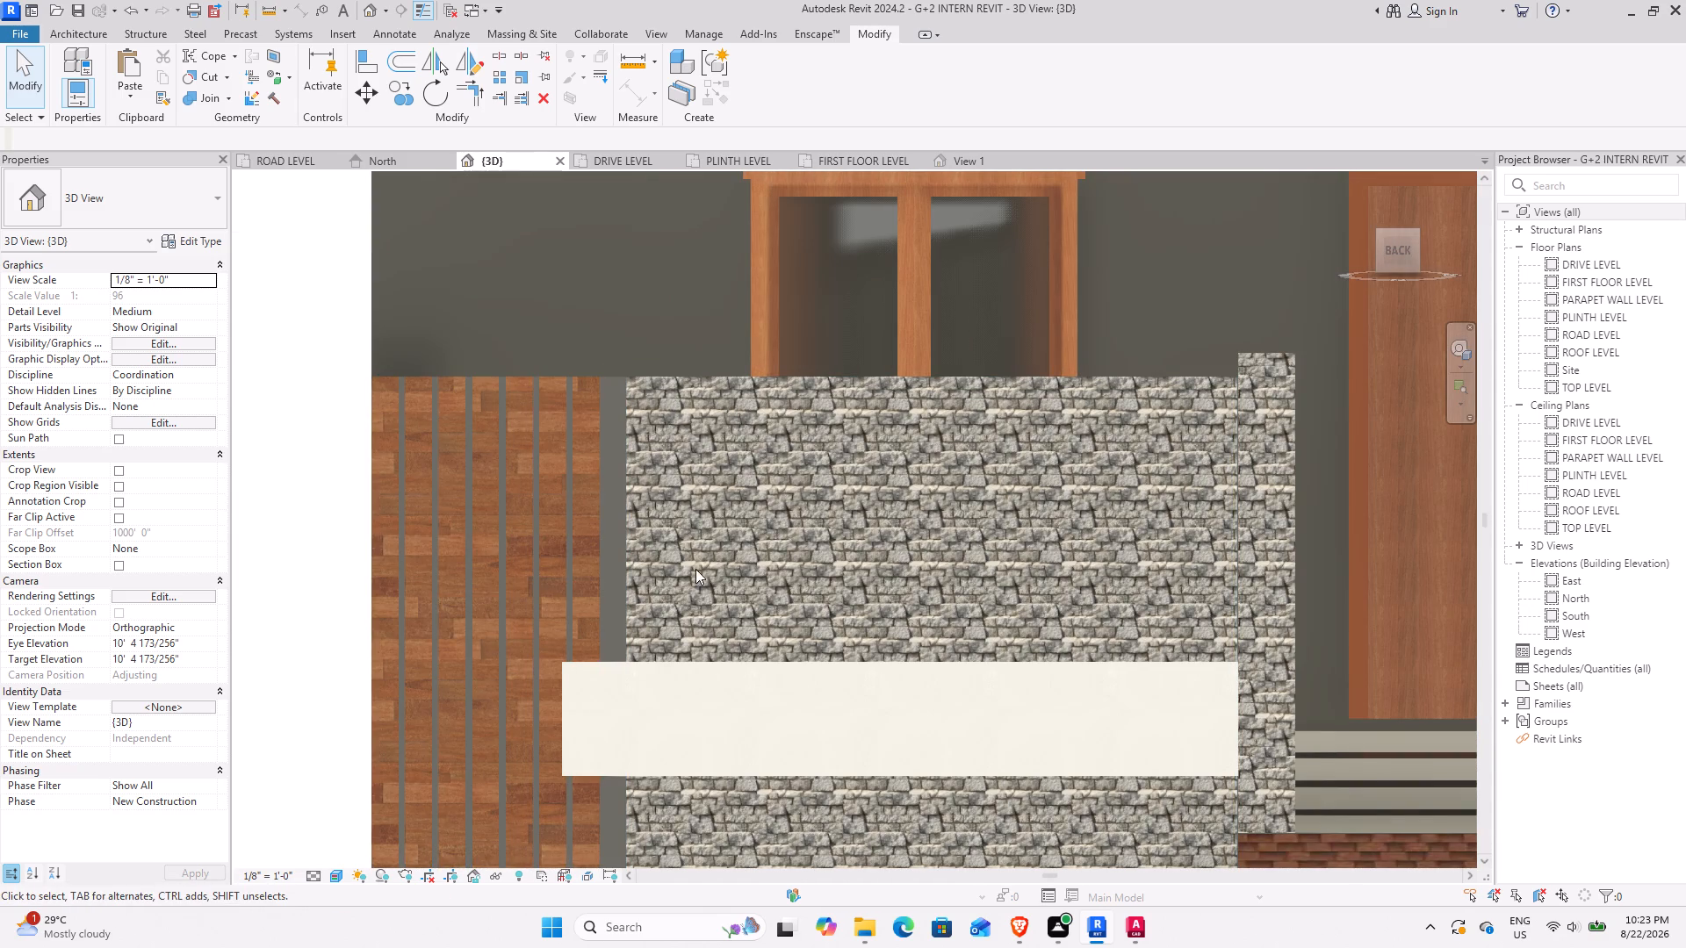
{"action": "scroll", "coordinate": [674, 565], "scroll_direction": "down", "scroll_amount": 3}
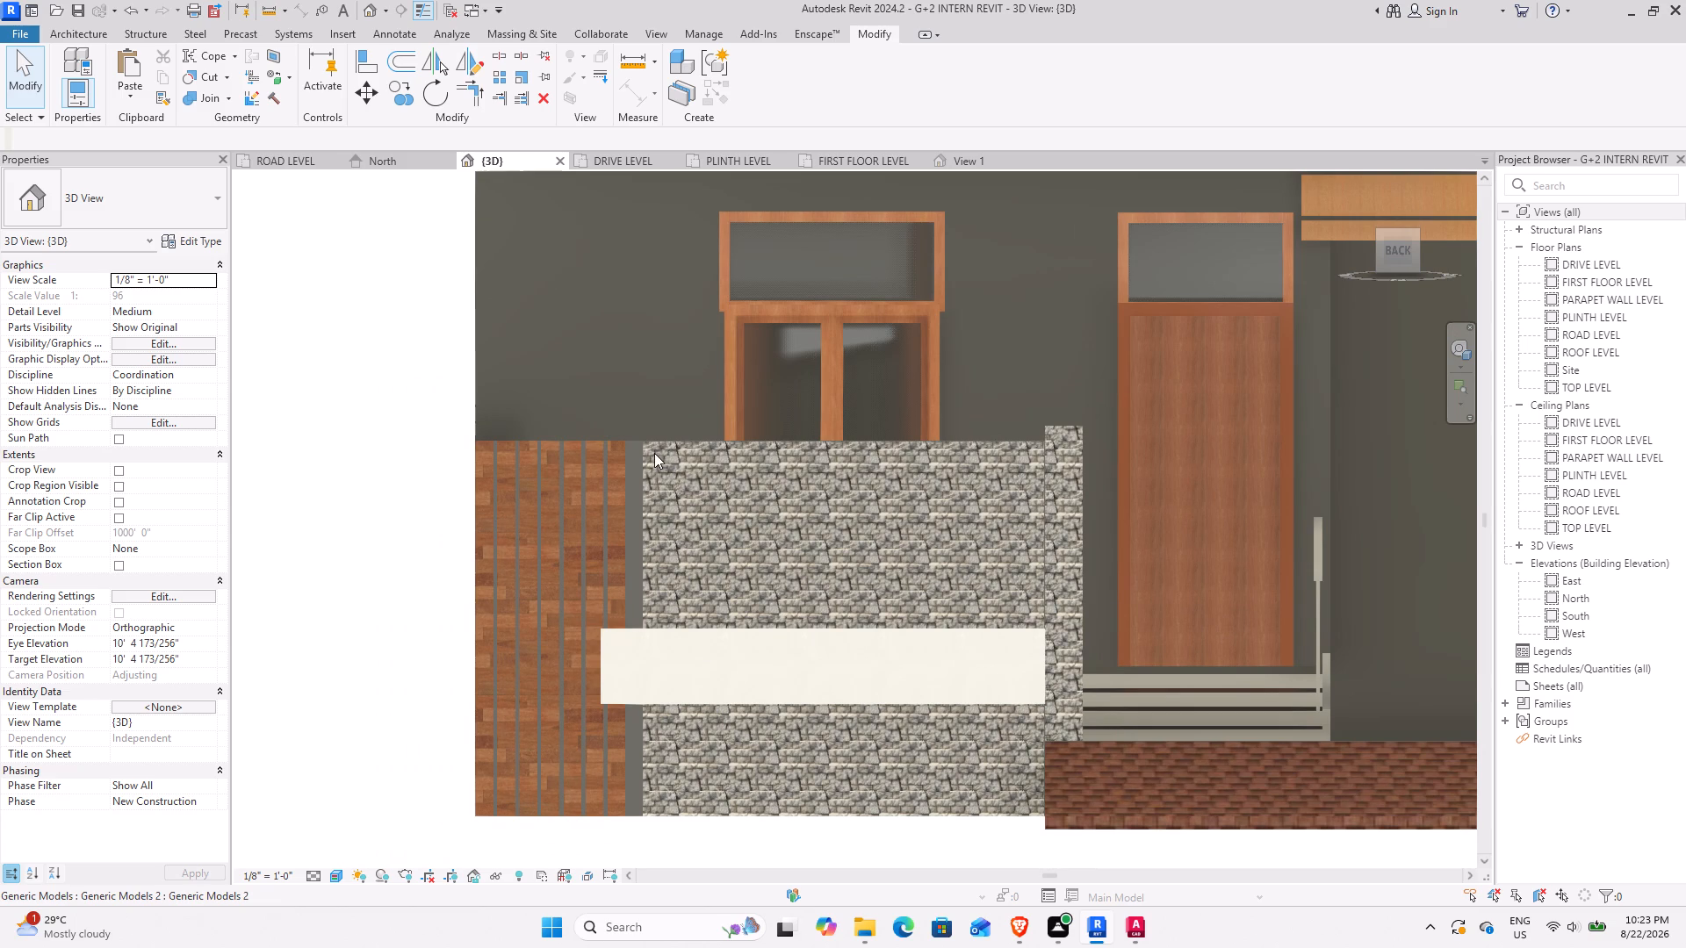
{"action": "scroll", "coordinate": [996, 454], "scroll_direction": "up", "scroll_amount": 4}
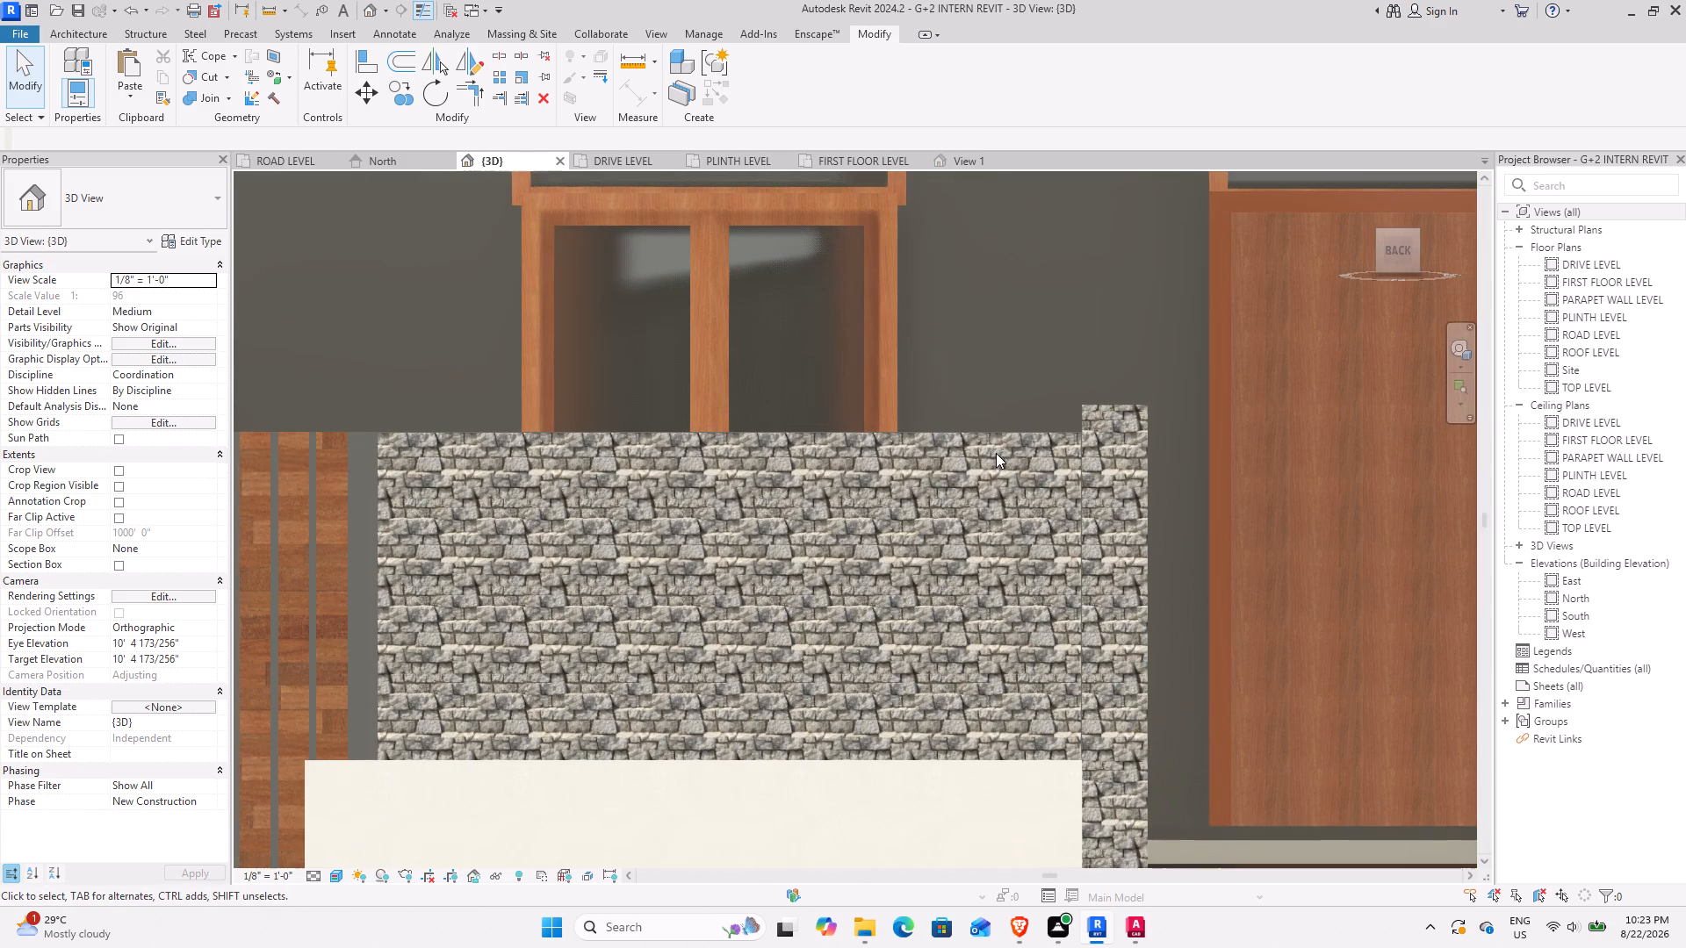
{"action": "middle_click_drag", "start_coordinate": [675, 442], "coordinate": [816, 439]}
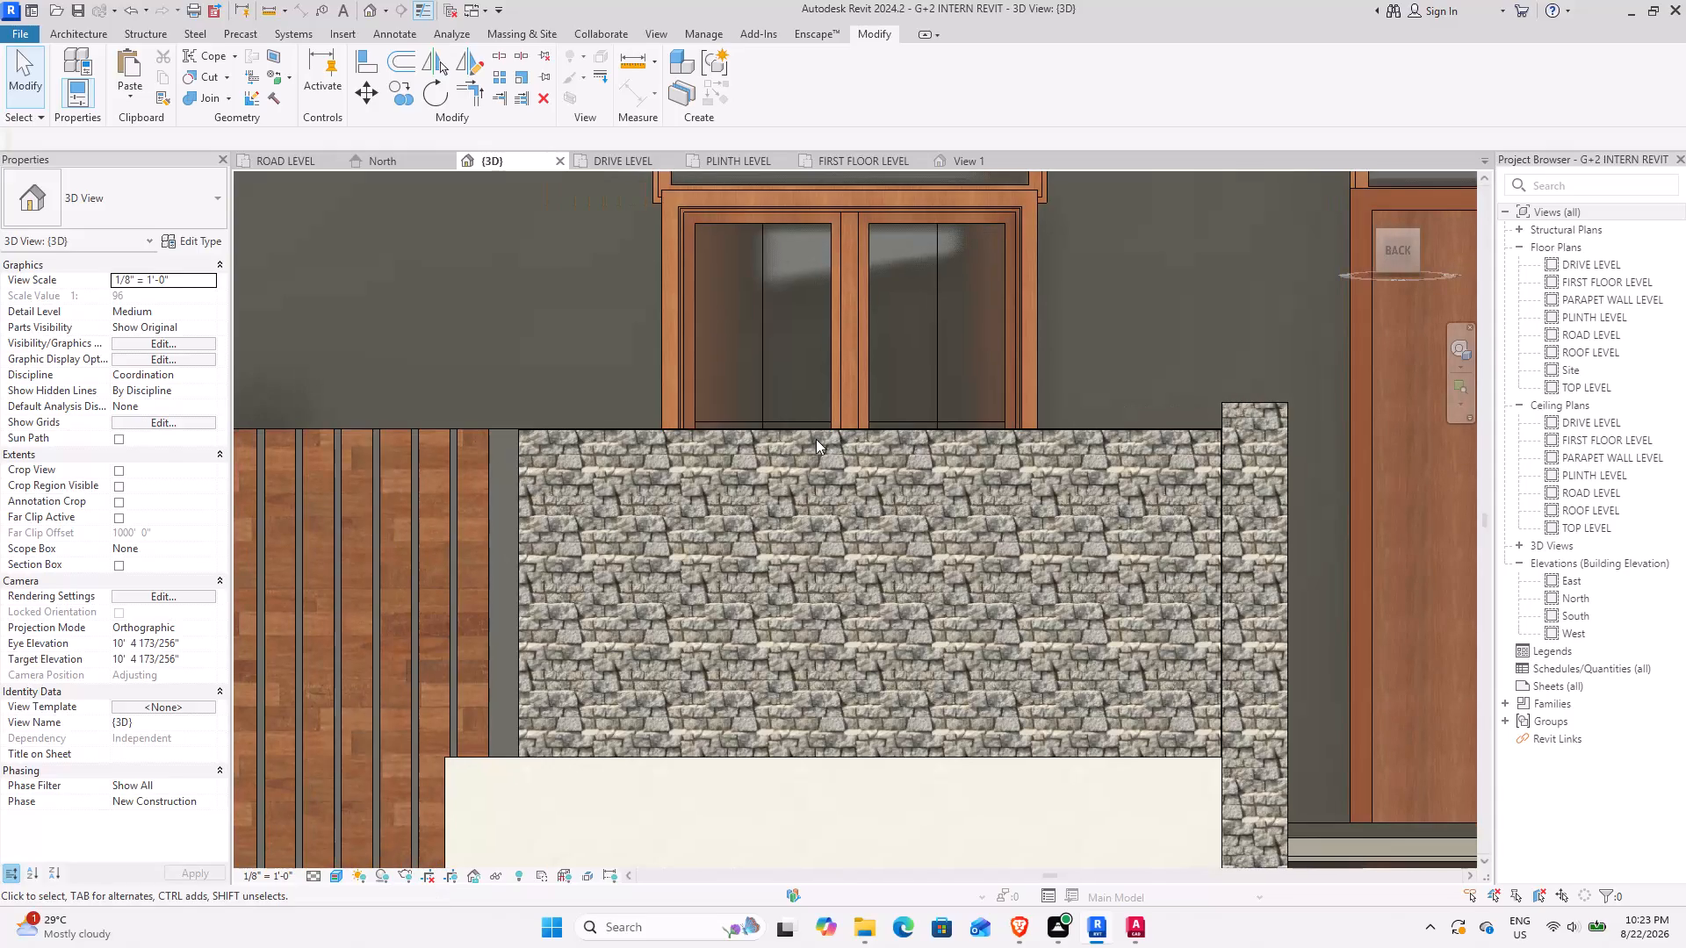
{"action": "scroll", "coordinate": [816, 439], "scroll_direction": "down", "scroll_amount": 2}
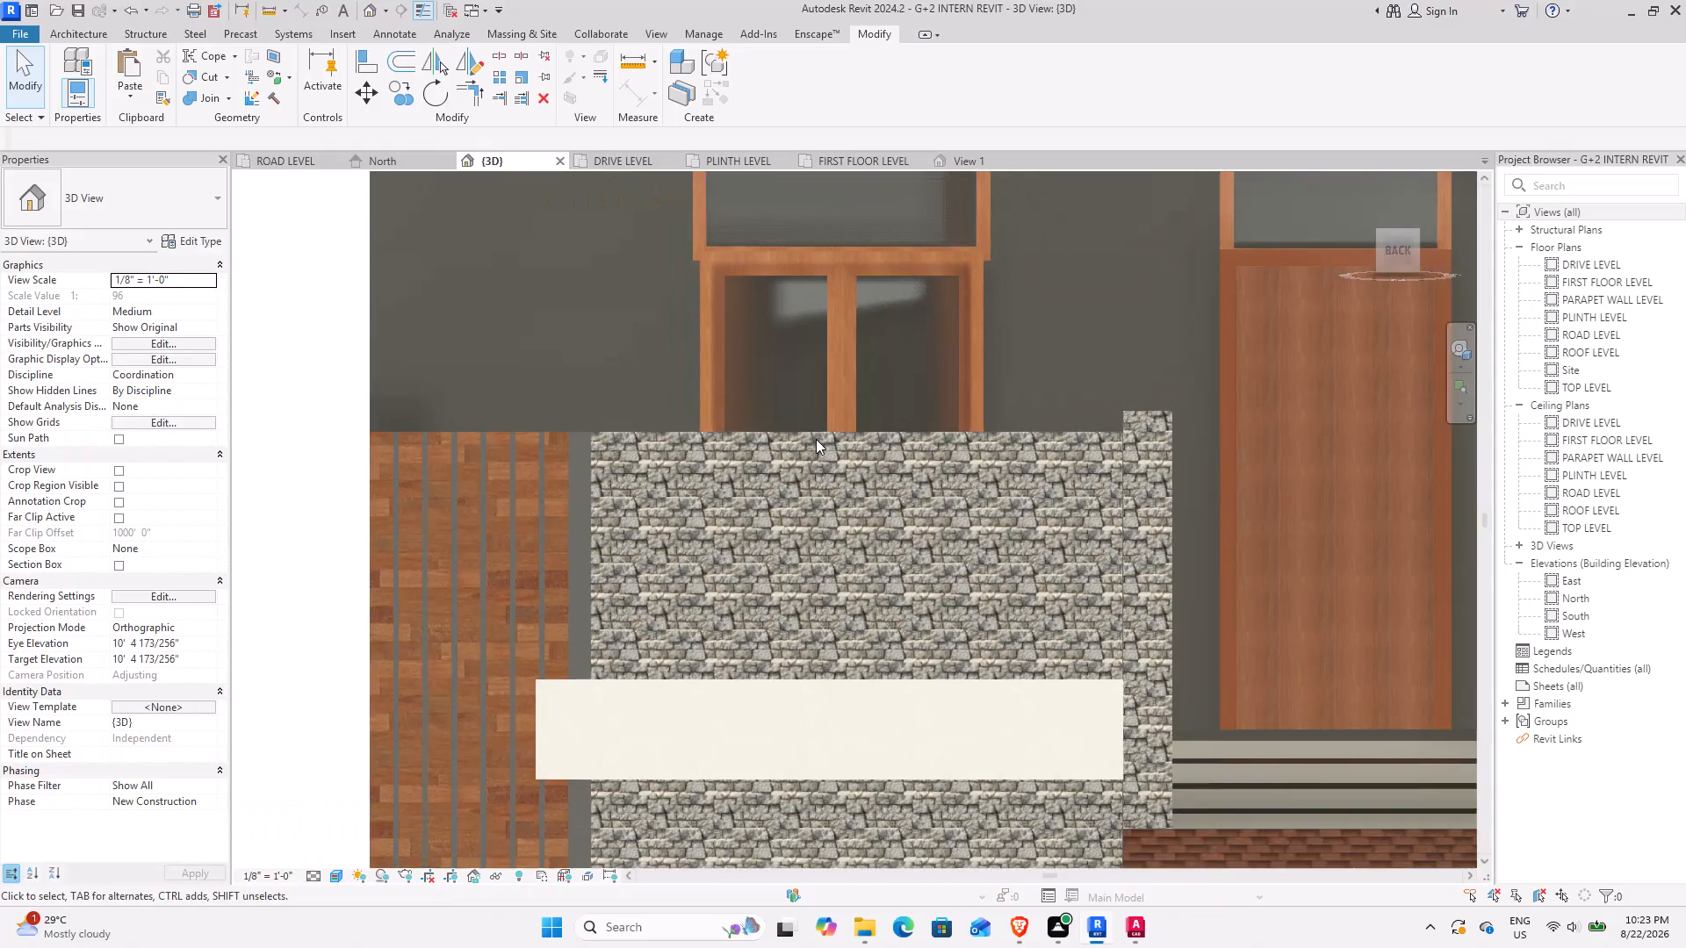
{"action": "scroll", "coordinate": [816, 439], "scroll_direction": "down", "scroll_amount": 1}
{"action": "scroll", "coordinate": [816, 439], "scroll_direction": "up", "scroll_amount": 2}
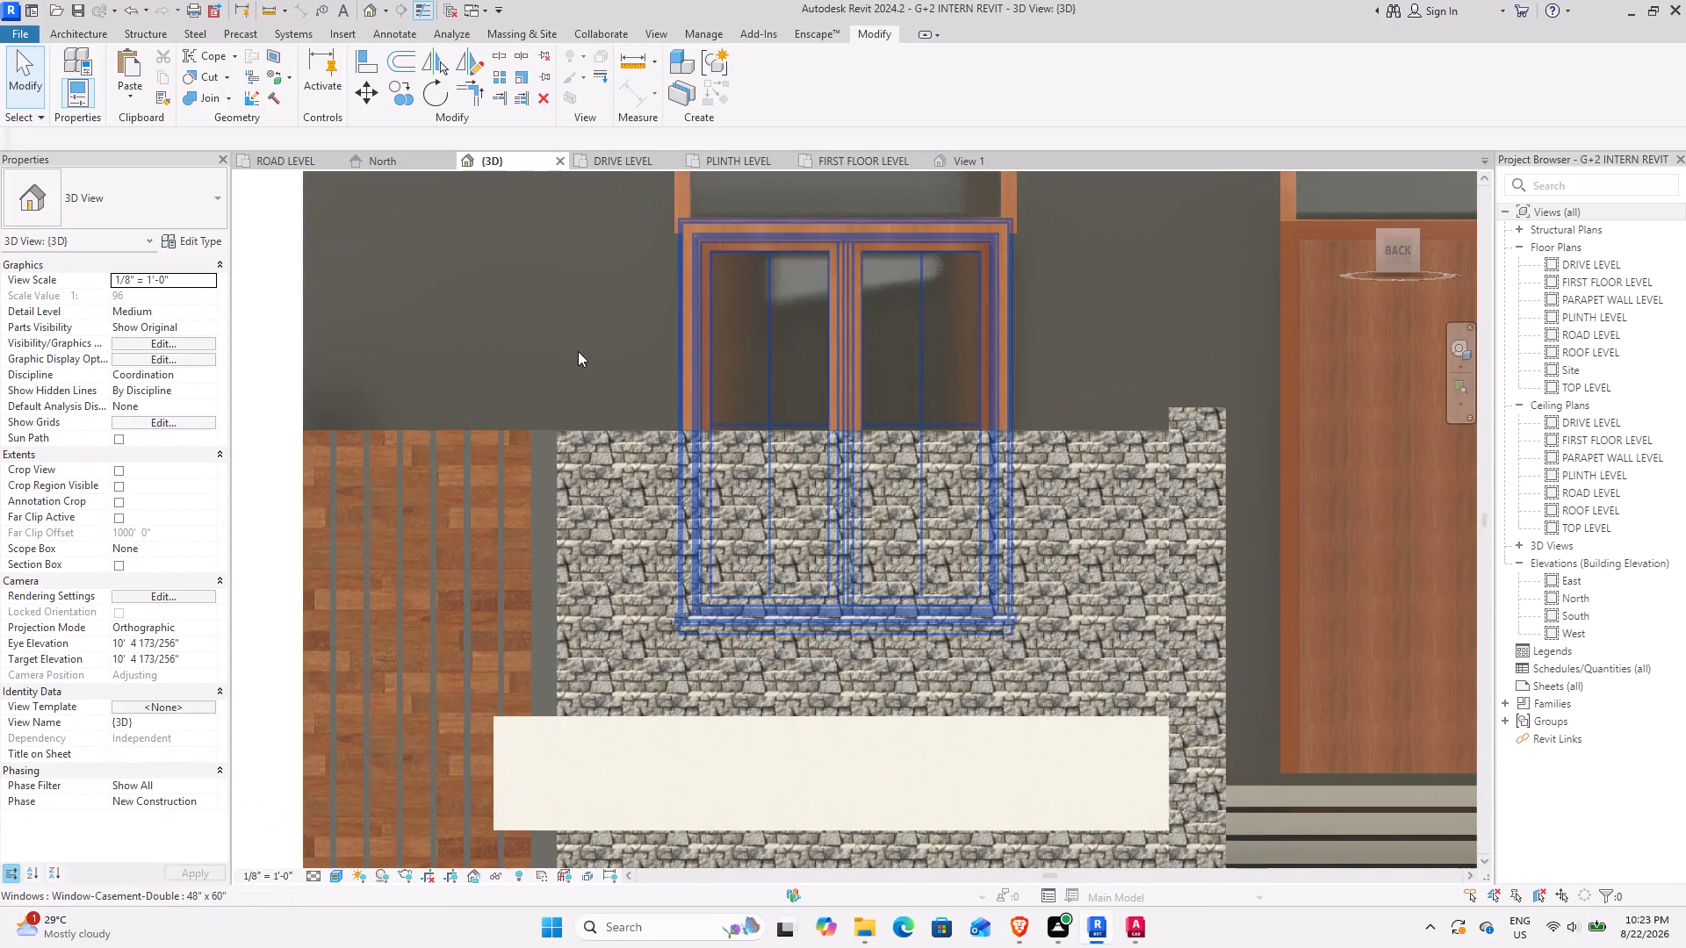
{"action": "scroll", "coordinate": [527, 429], "scroll_direction": "up", "scroll_amount": 8}
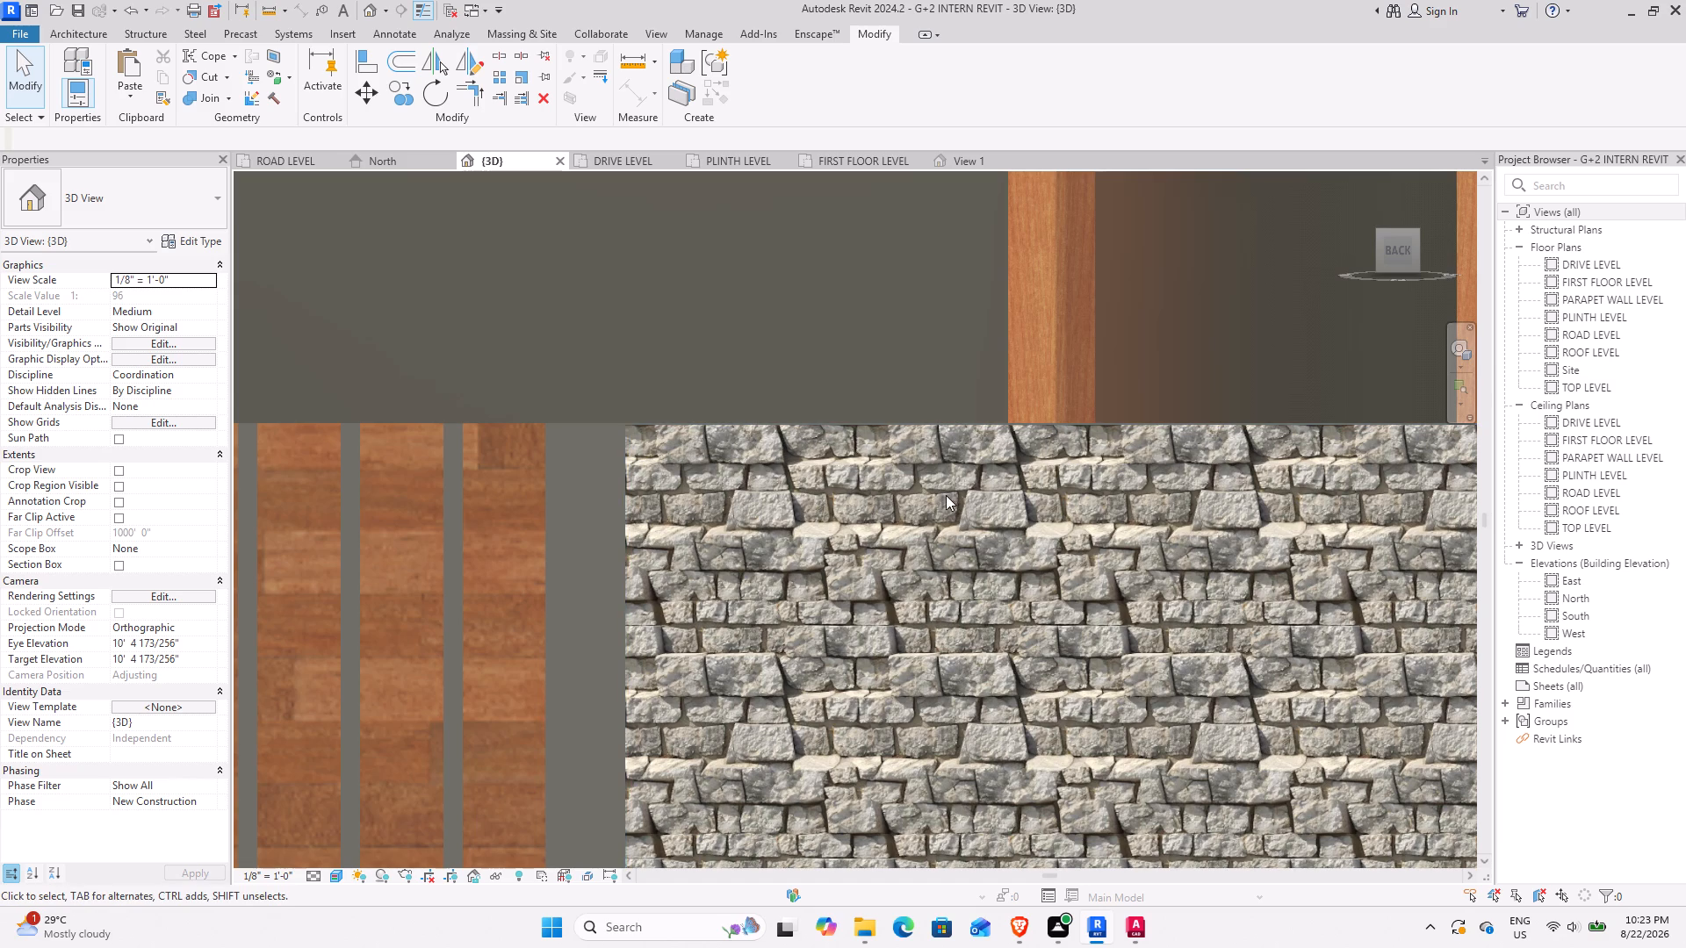
{"action": "scroll", "coordinate": [946, 495], "scroll_direction": "down", "scroll_amount": 3}
{"action": "scroll", "coordinate": [966, 566], "scroll_direction": "down", "scroll_amount": 2}
{"action": "middle_click_drag", "start_coordinate": [1039, 606], "coordinate": [799, 492]}
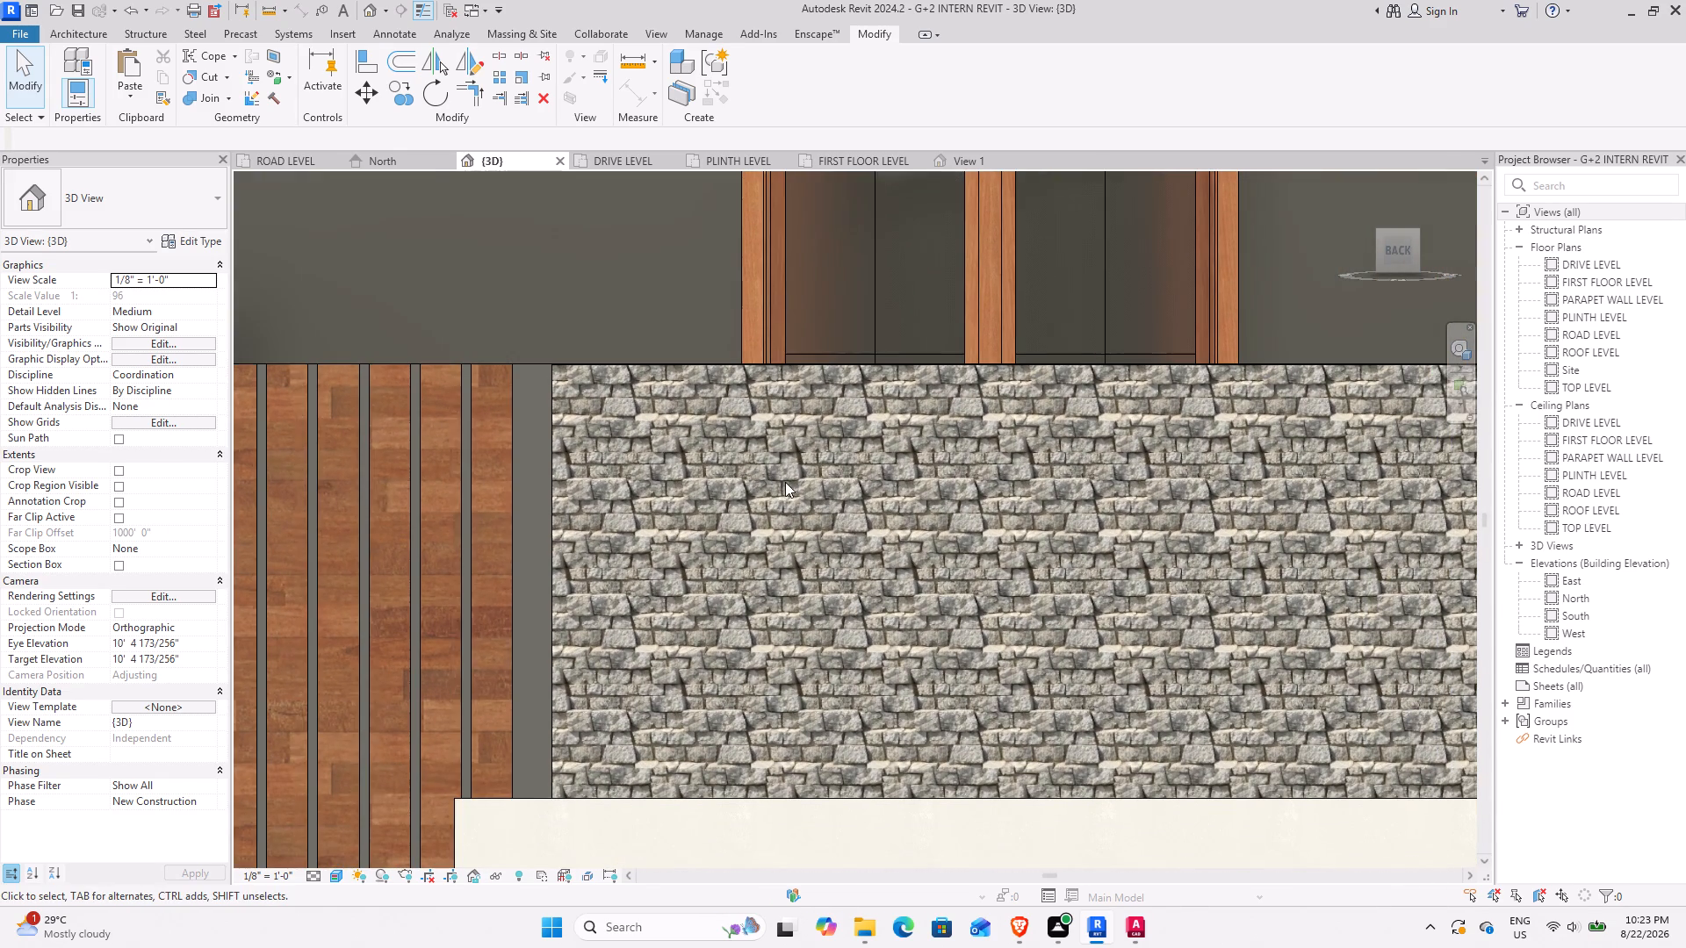
{"action": "scroll", "coordinate": [829, 558], "scroll_direction": "down", "scroll_amount": 4}
{"action": "scroll", "coordinate": [947, 567], "scroll_direction": "down", "scroll_amount": 3}
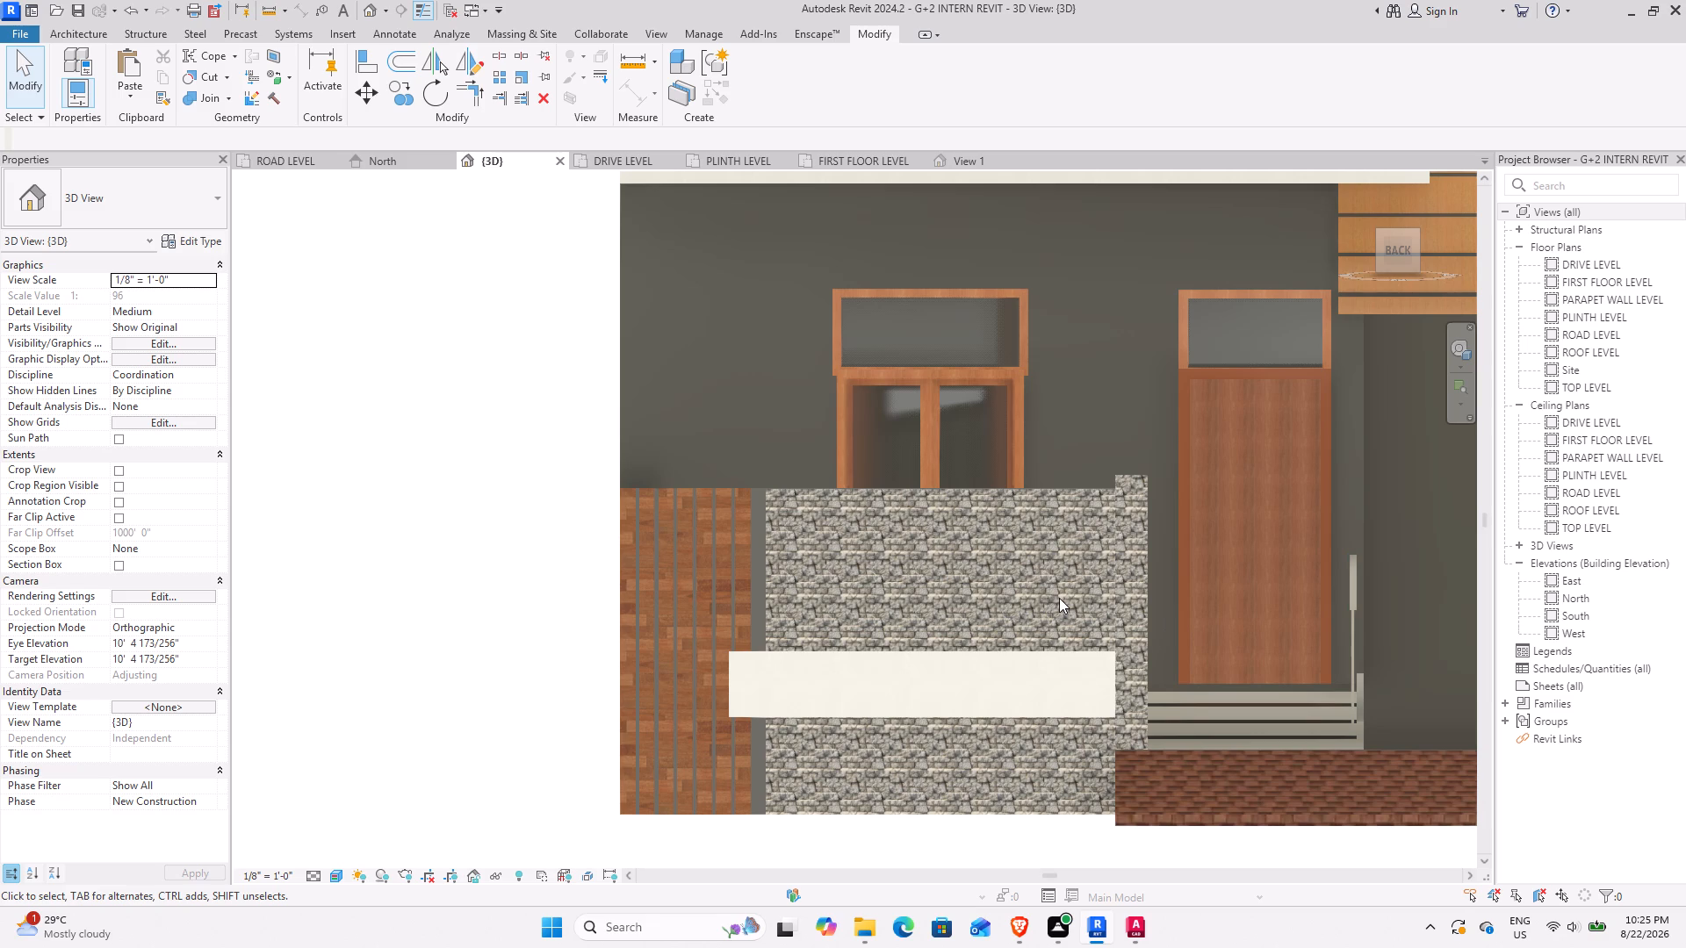
Inspect the ground-floor entrance door, its ventilator and the plain wall beneath the tower's timber cladding.
{"action": "scroll", "coordinate": [982, 606], "scroll_direction": "down", "scroll_amount": 3}
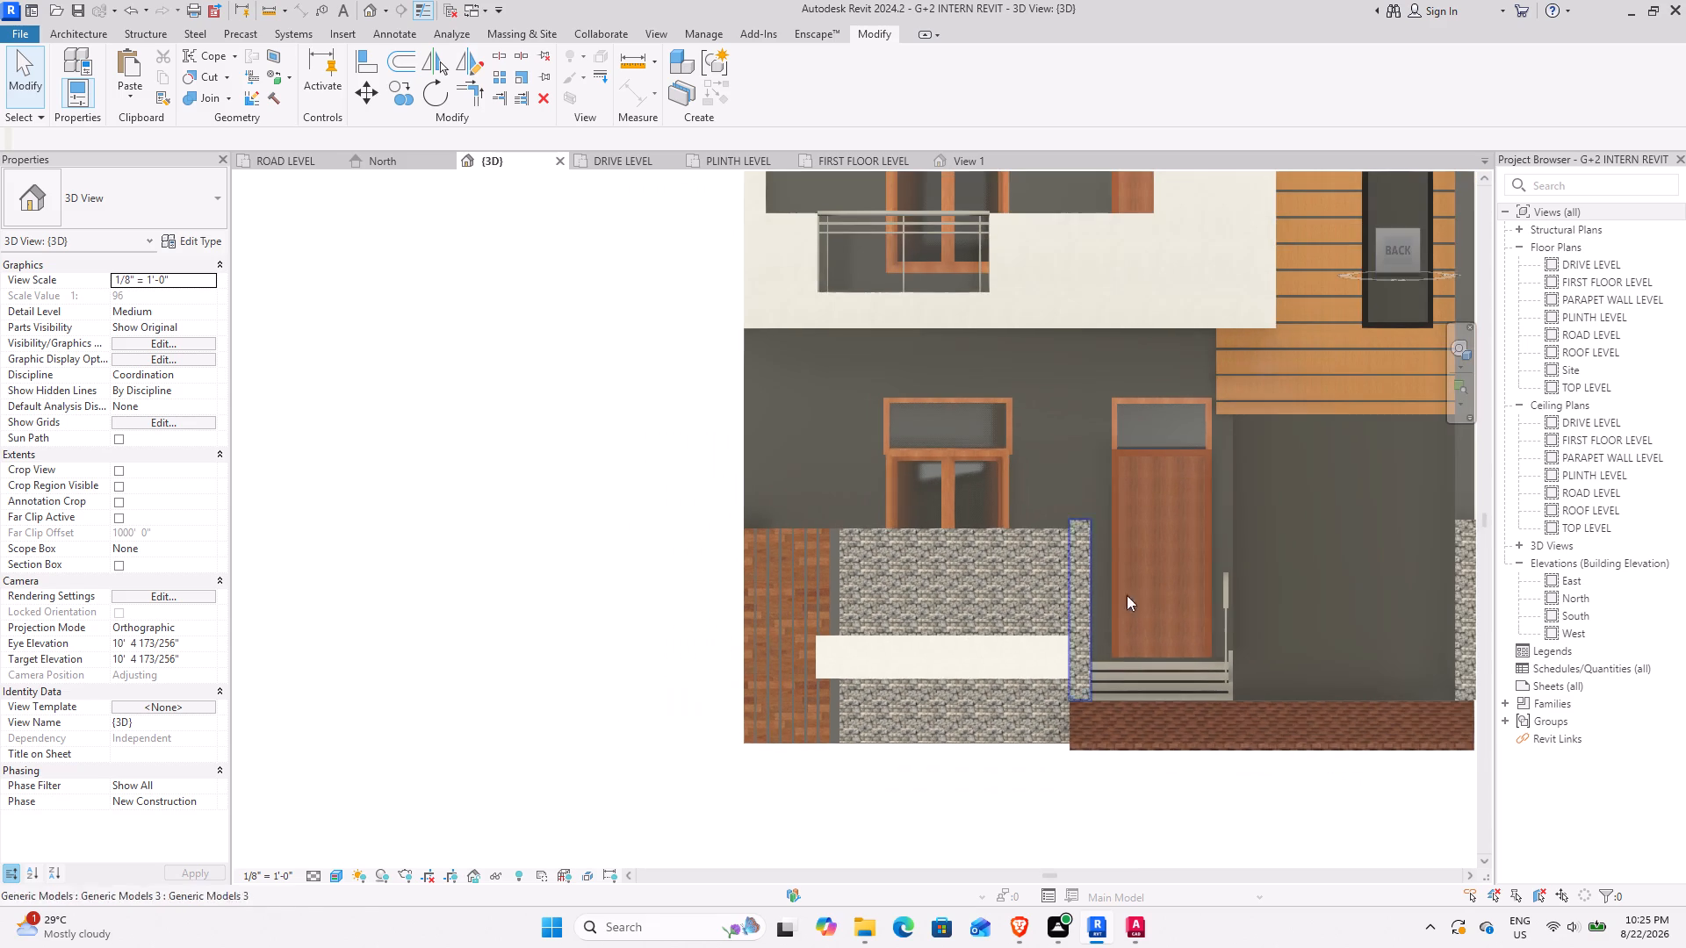
{"action": "middle_click_drag", "start_coordinate": [1111, 597], "coordinate": [636, 693]}
{"action": "middle_click_drag", "start_coordinate": [738, 600], "coordinate": [769, 602]}
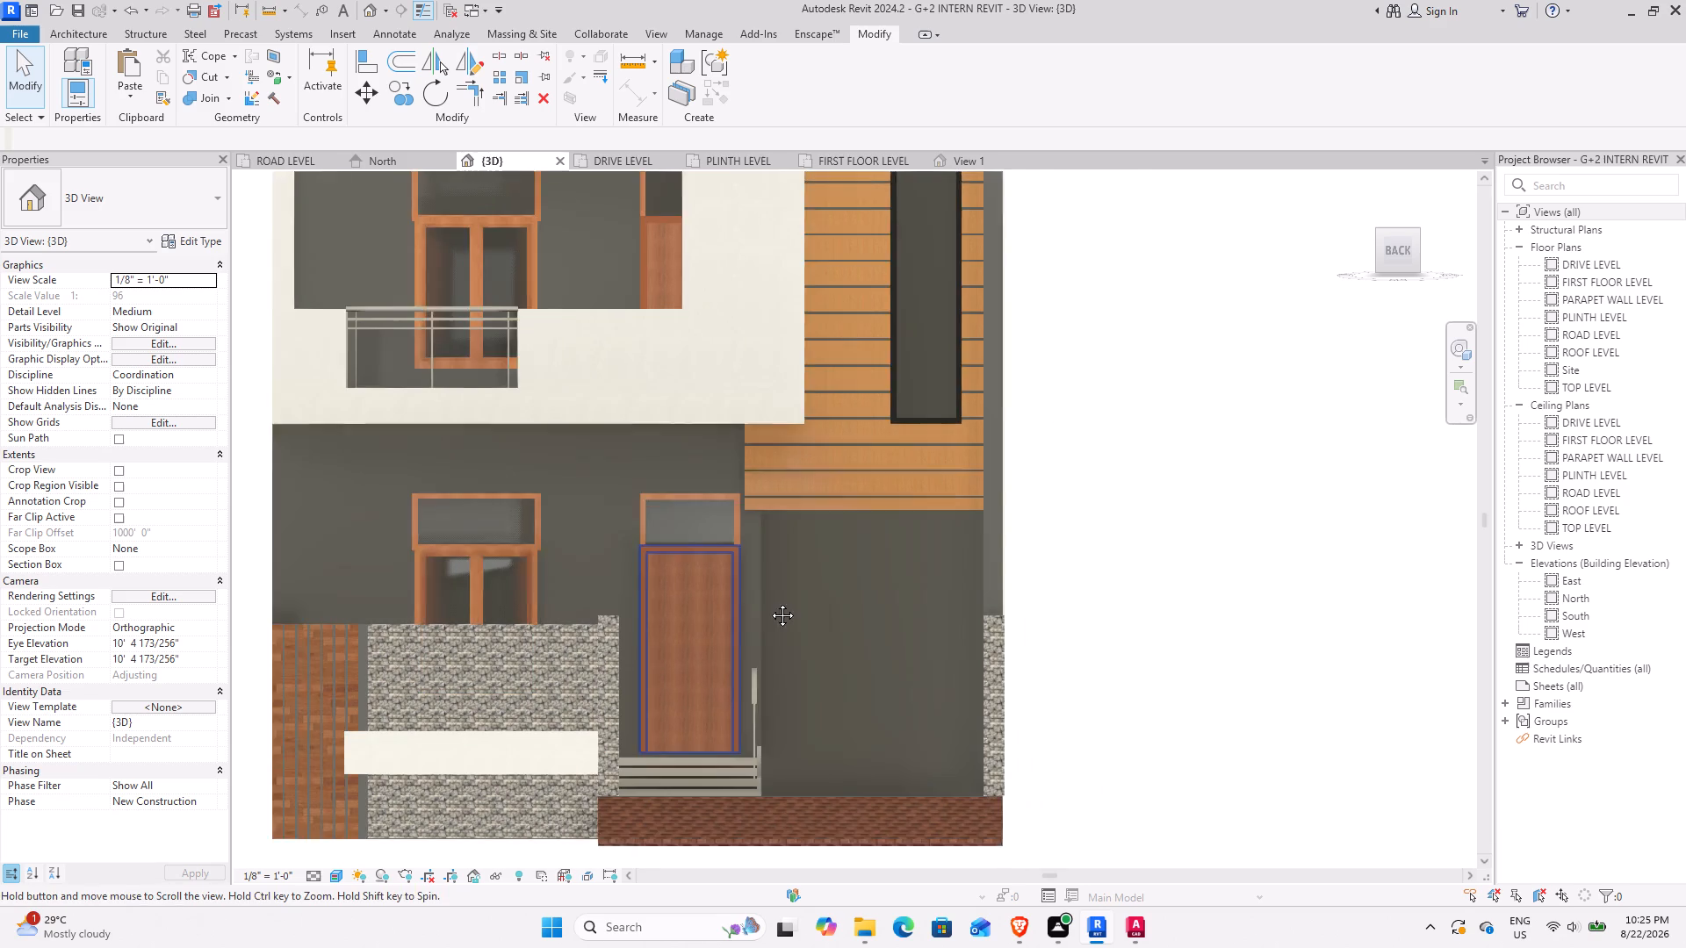
{"action": "middle_click_drag", "start_coordinate": [769, 602], "coordinate": [907, 602]}
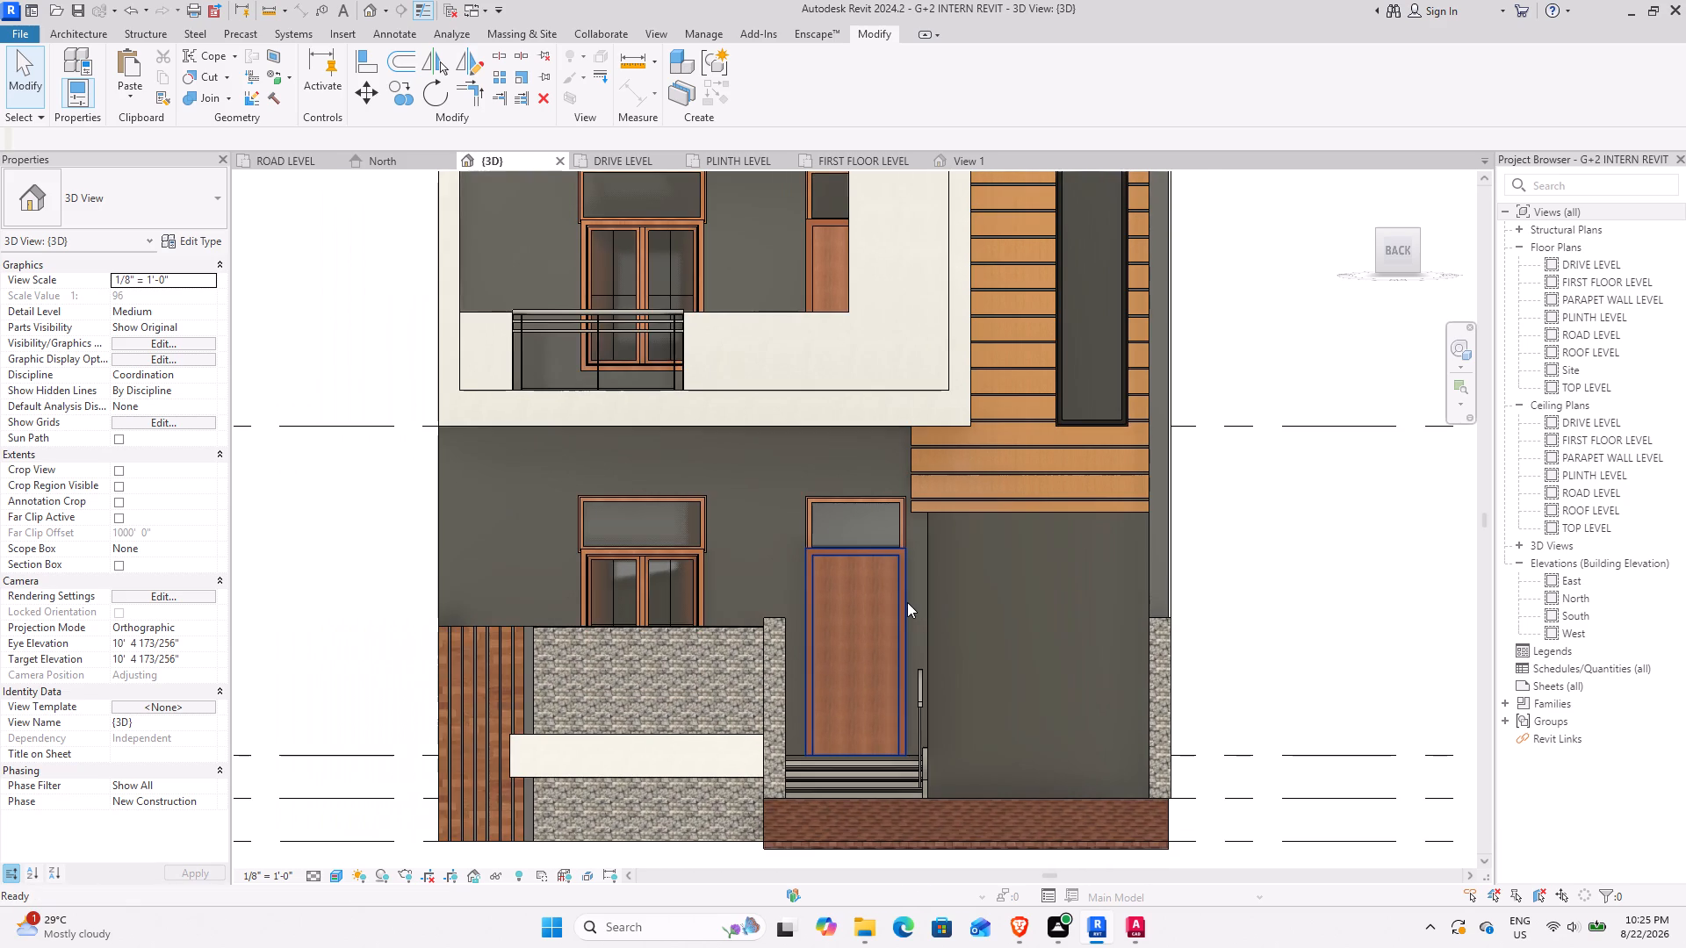
{"action": "scroll", "coordinate": [907, 602], "scroll_direction": "up", "scroll_amount": 6}
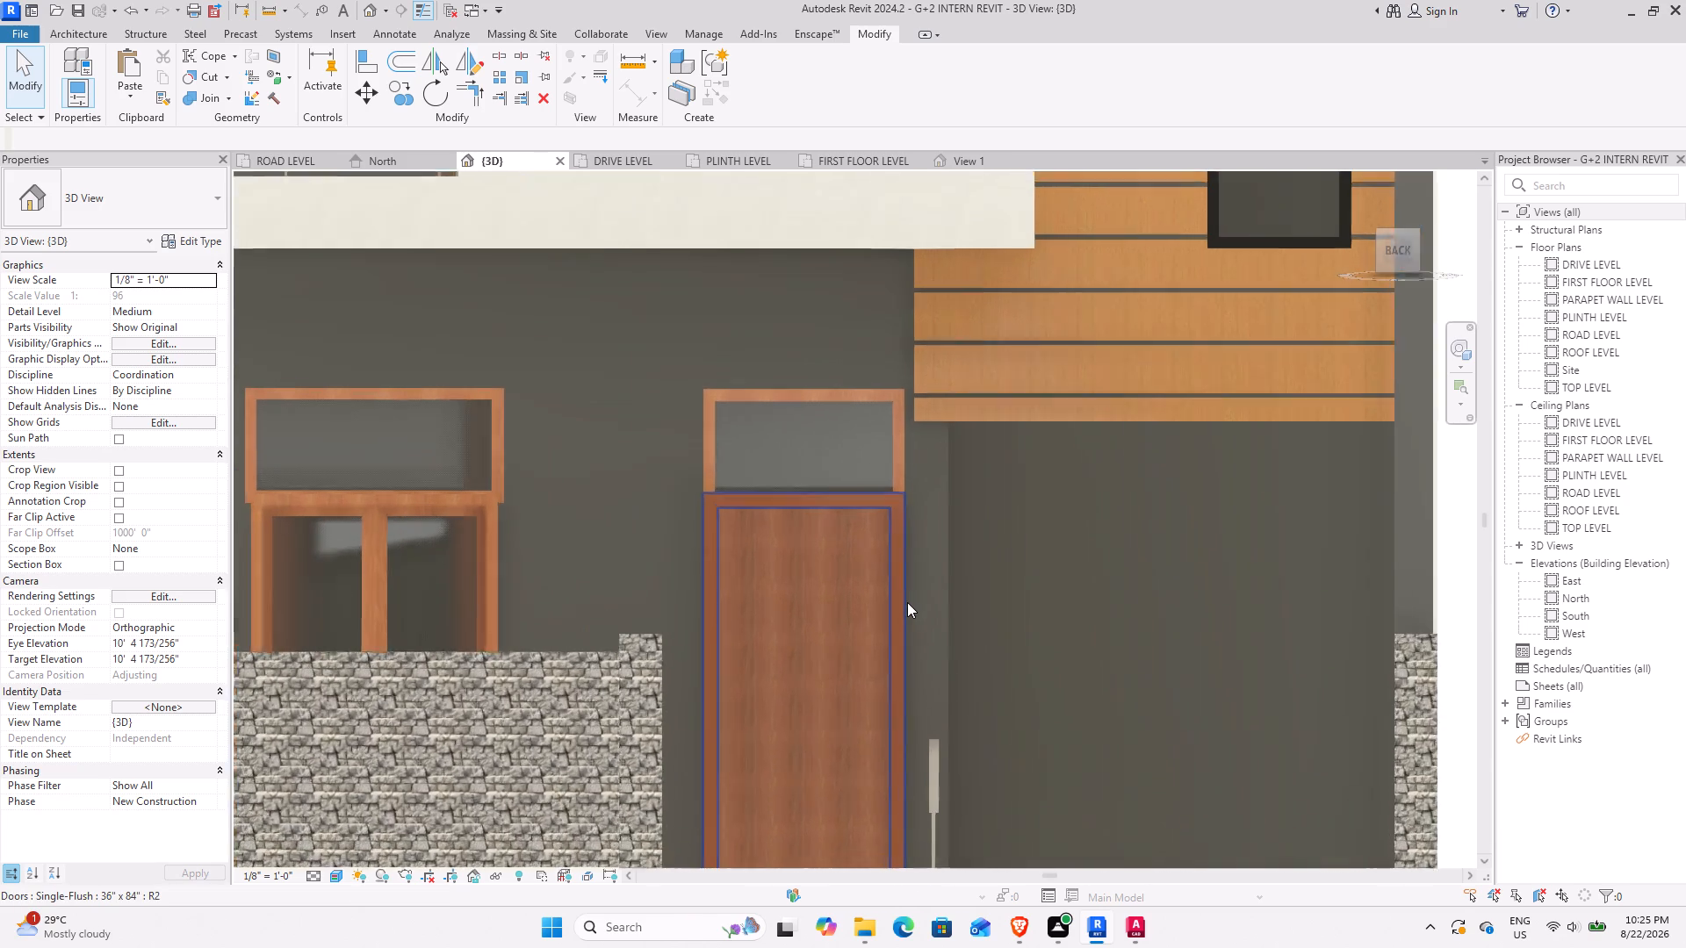
{"action": "scroll", "coordinate": [907, 602], "scroll_direction": "up", "scroll_amount": 3}
{"action": "scroll", "coordinate": [907, 602], "scroll_direction": "down", "scroll_amount": 3}
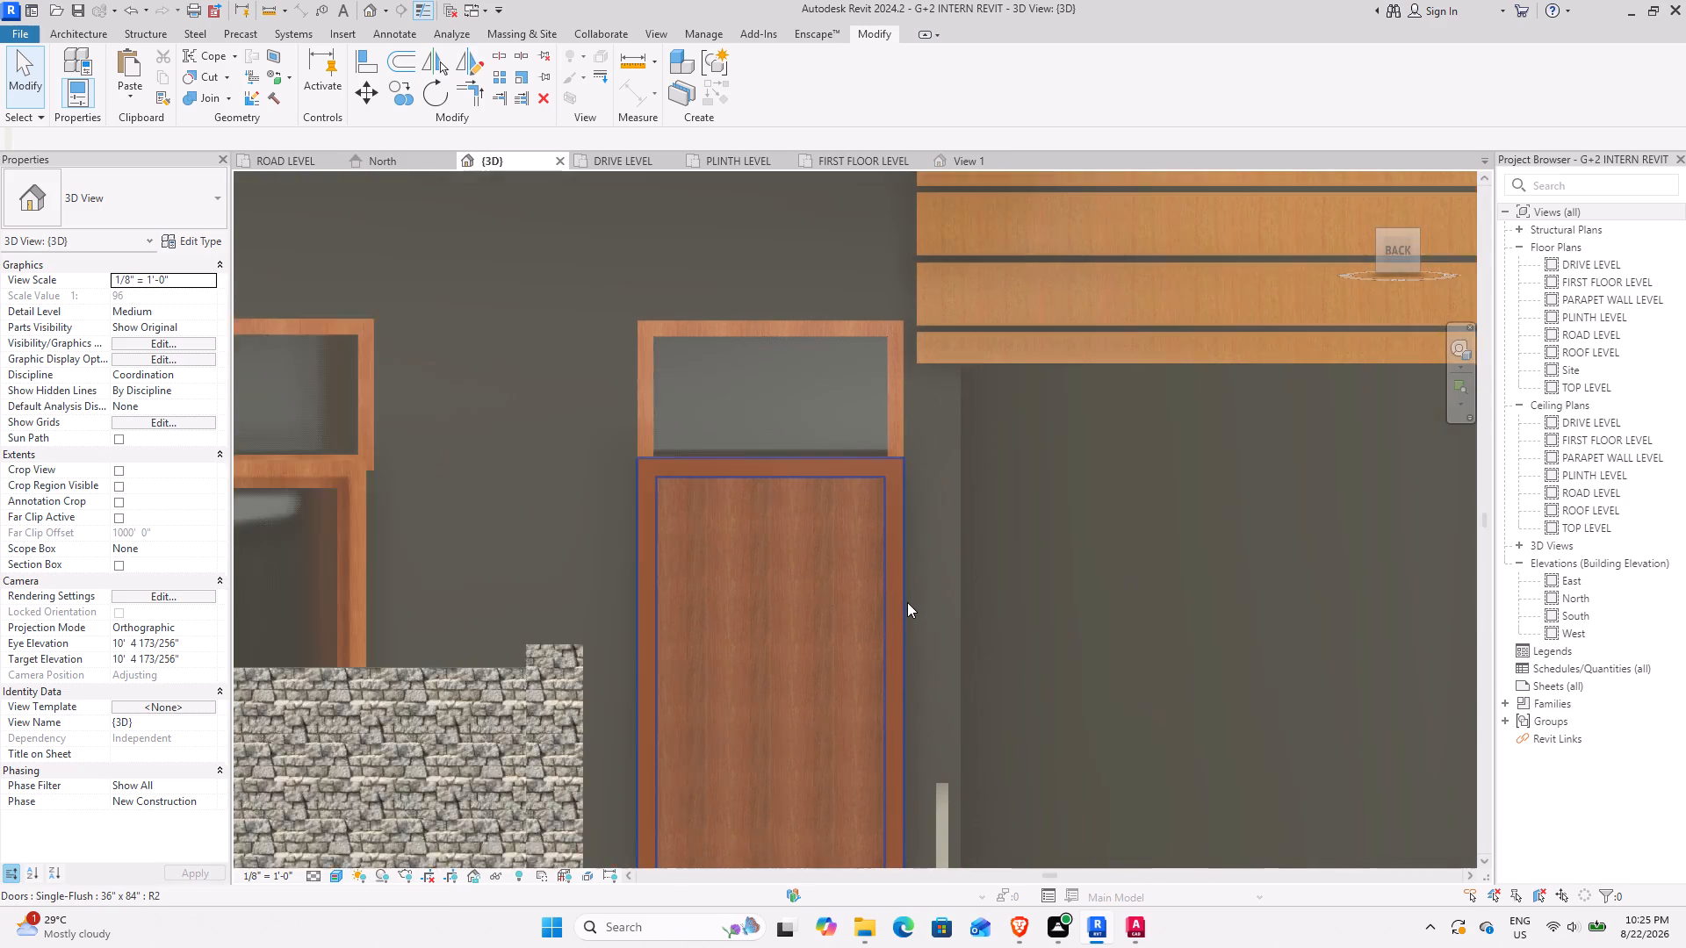
{"action": "scroll", "coordinate": [907, 602], "scroll_direction": "down", "scroll_amount": 3}
{"action": "middle_click_drag", "start_coordinate": [730, 455], "coordinate": [802, 604]}
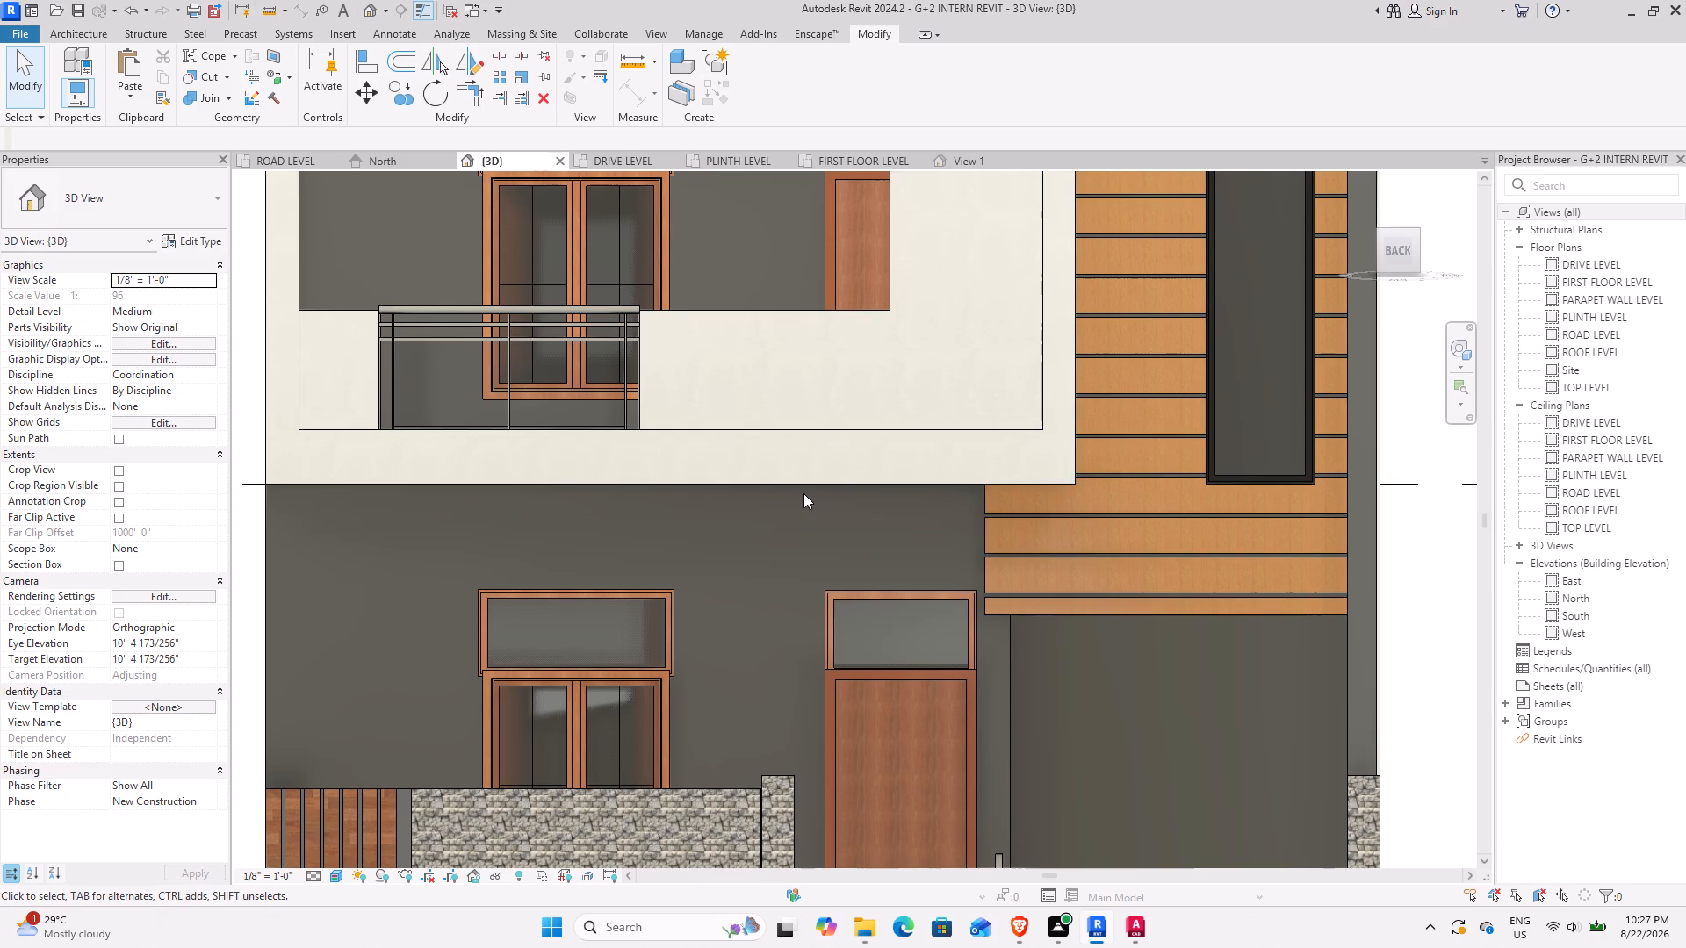
Review the balcony's lower edge above the ground-floor openings, and its proportion to the whole back elevation.
{"action": "scroll", "coordinate": [803, 493], "scroll_direction": "up", "scroll_amount": 2}
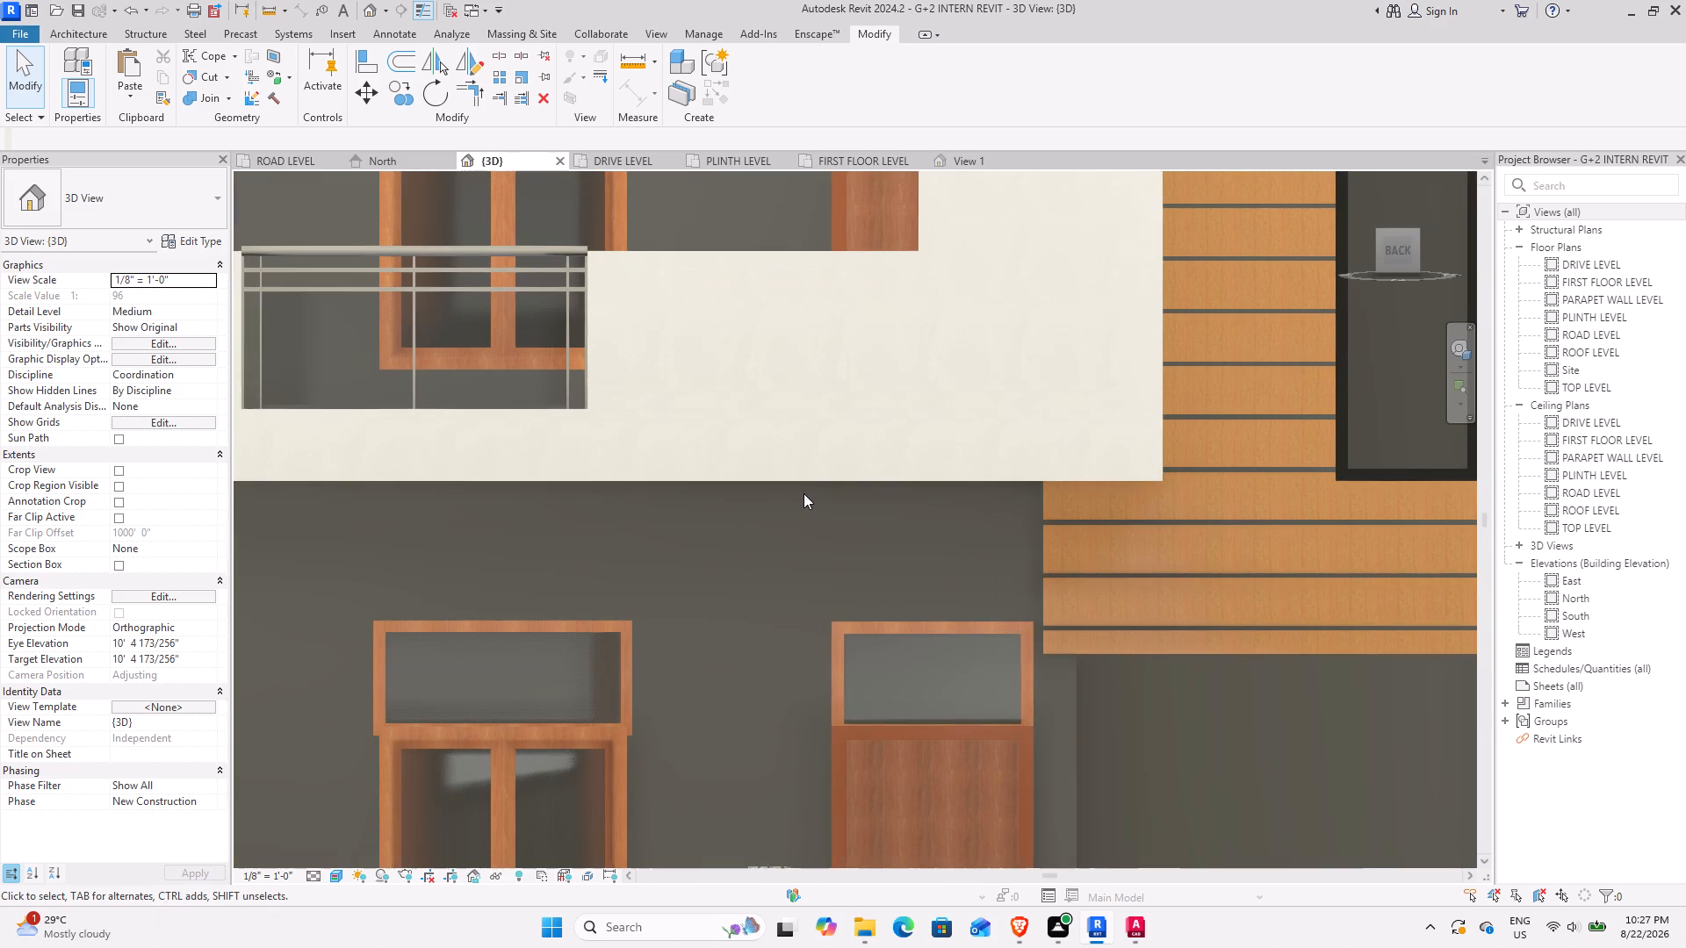
{"action": "scroll", "coordinate": [803, 493], "scroll_direction": "down", "scroll_amount": 6}
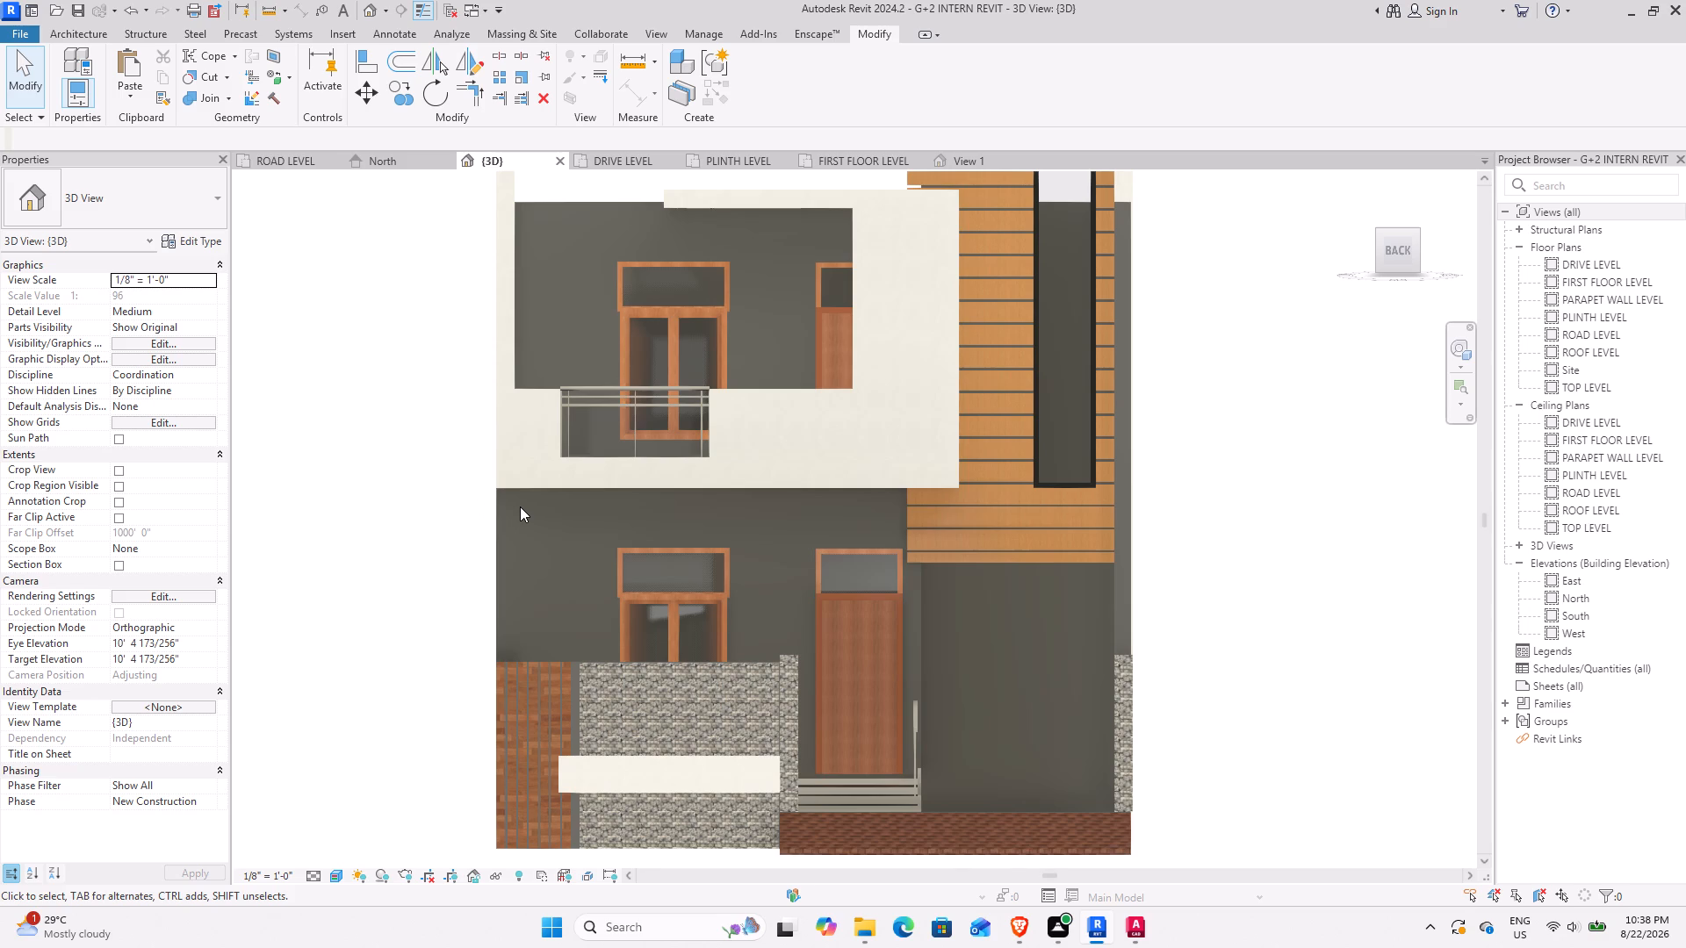
{"action": "scroll", "coordinate": [678, 494], "scroll_direction": "down", "scroll_amount": 2}
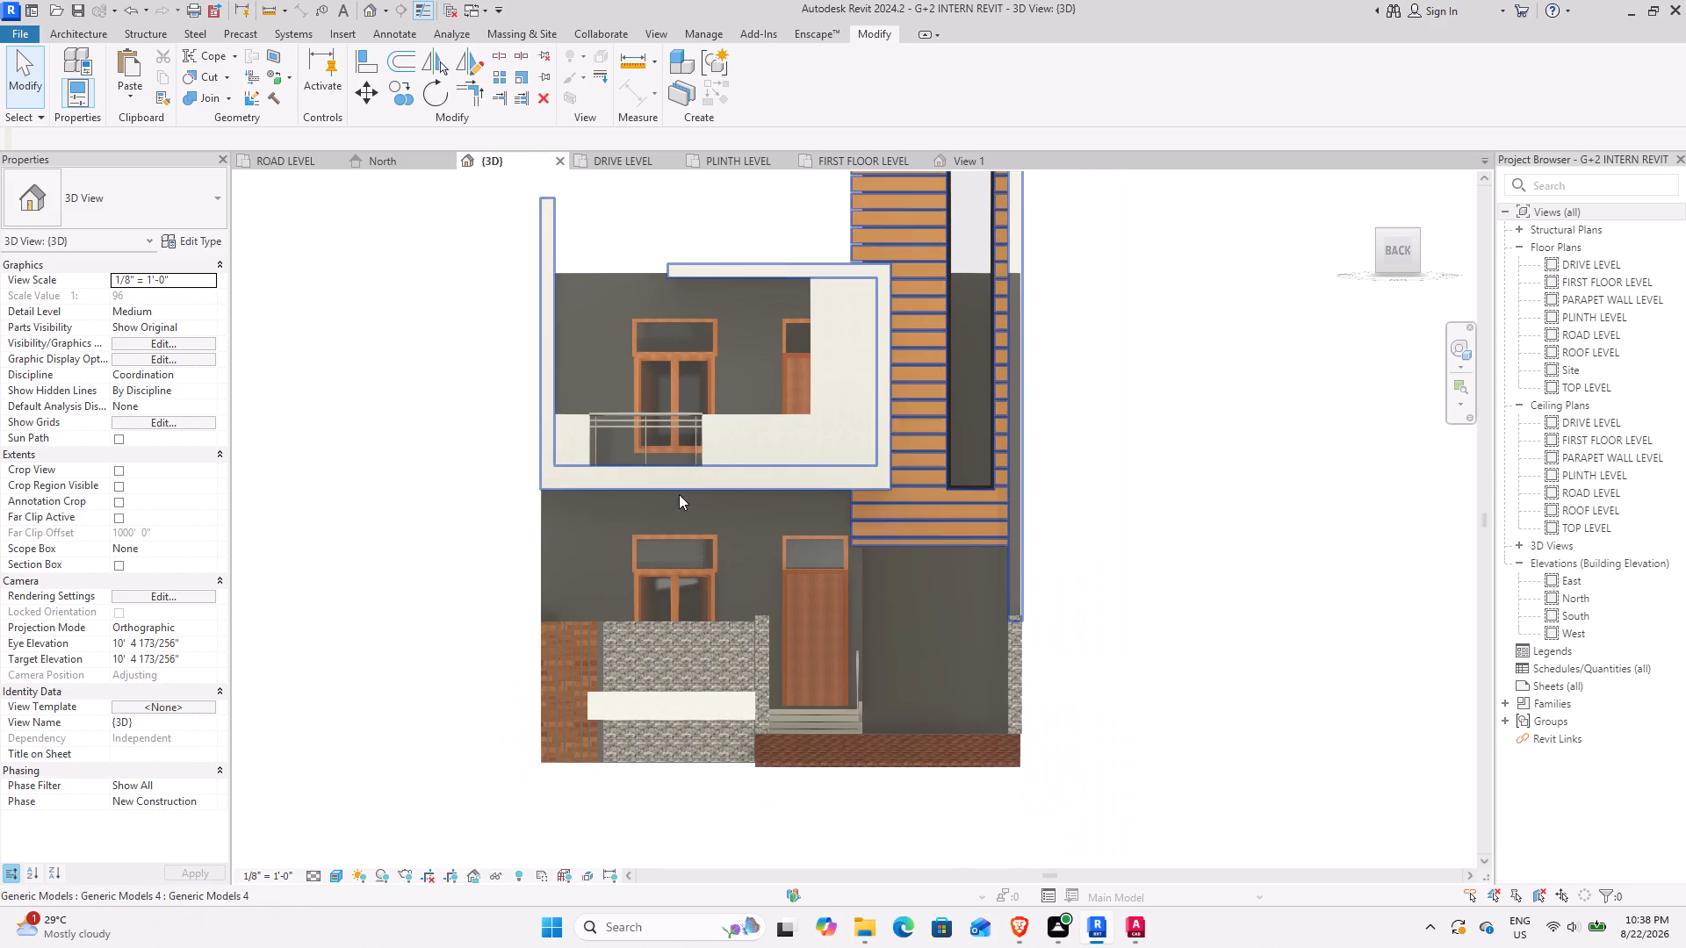
{"action": "middle_click_drag", "start_coordinate": [801, 457], "coordinate": [825, 555]}
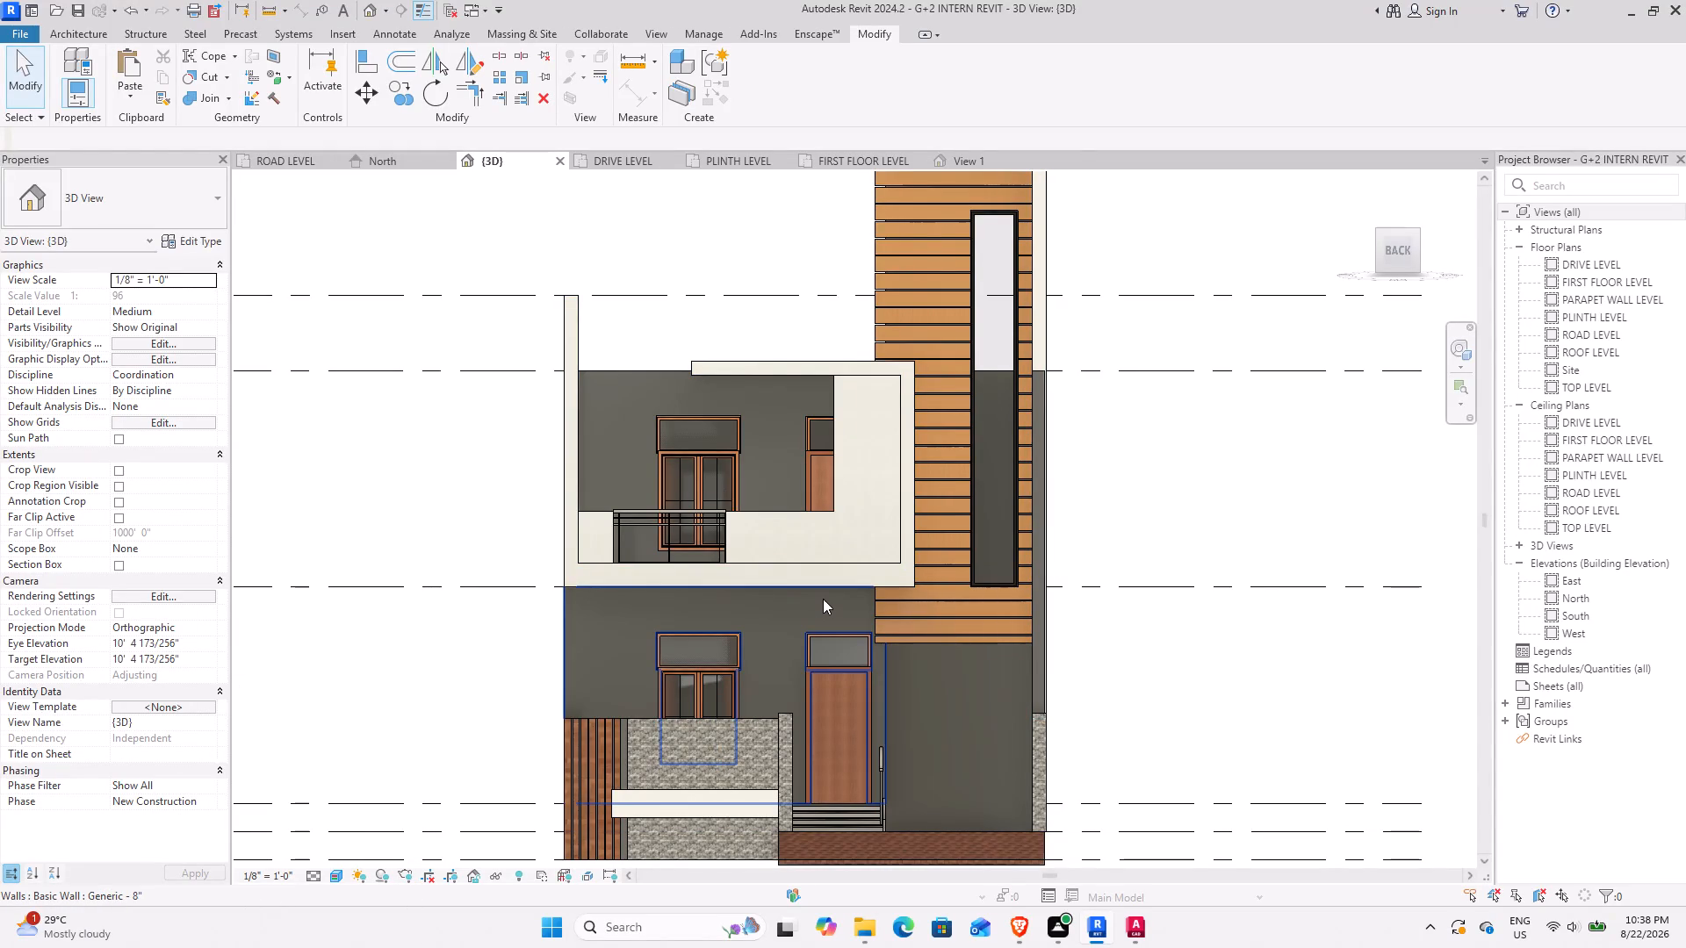
Inspect the entrance steps, forecourt and boundary wall from the back and from above.
{"action": "scroll", "coordinate": [847, 811], "scroll_direction": "up", "scroll_amount": 3}
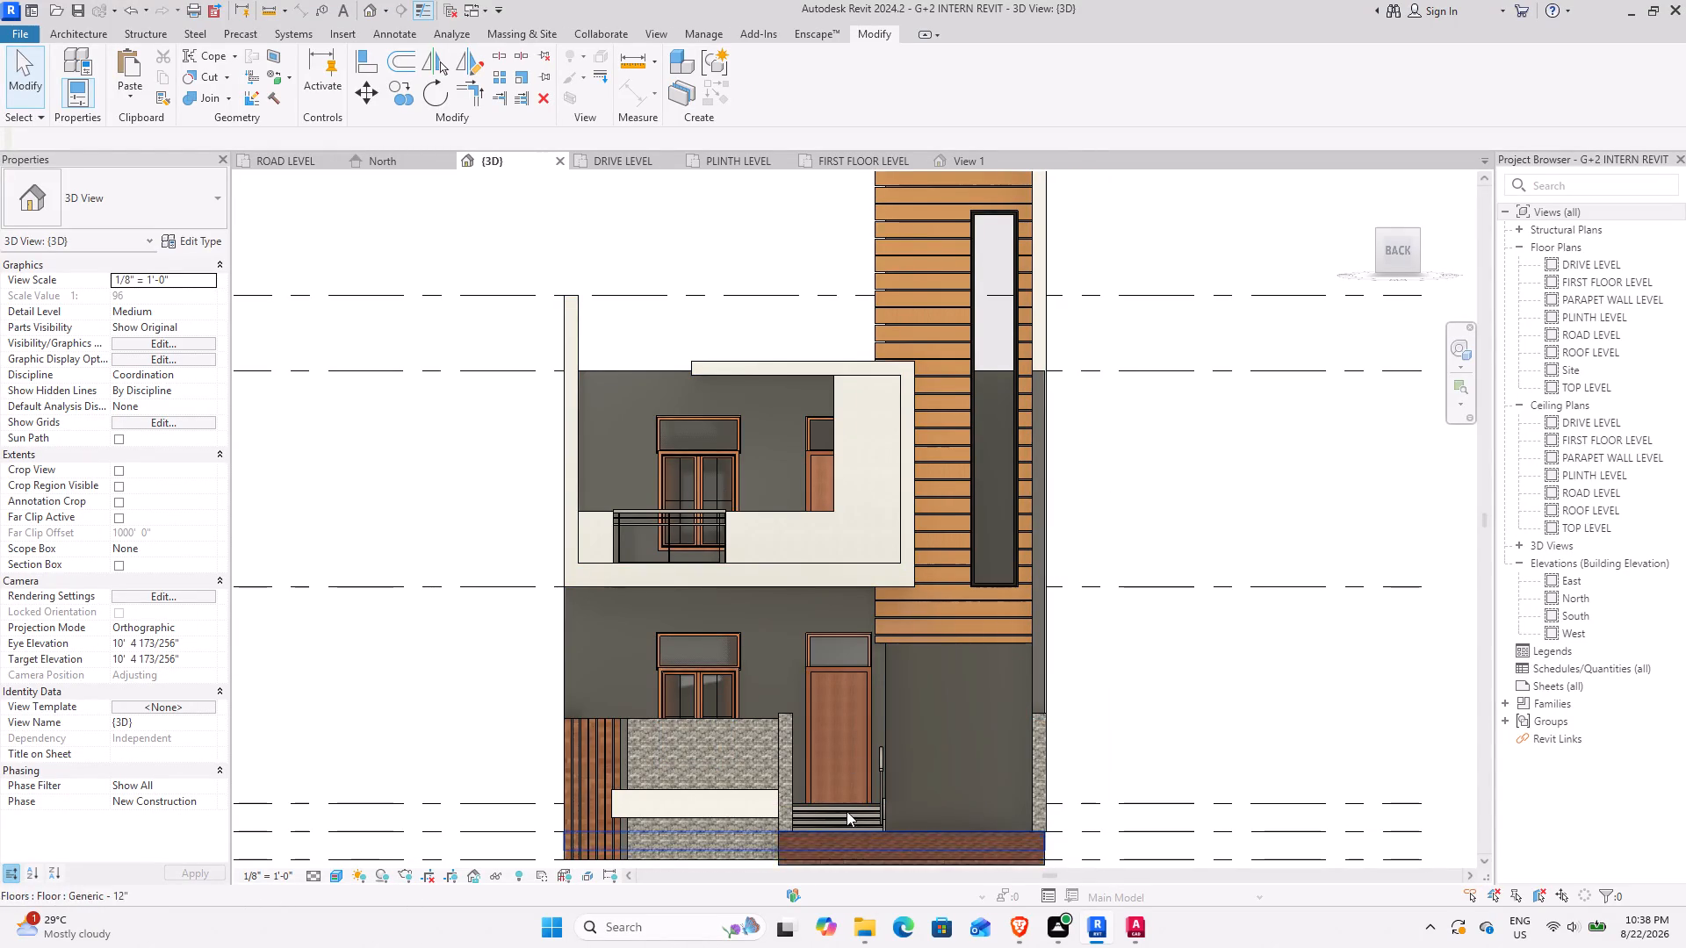
{"action": "scroll", "coordinate": [902, 697], "scroll_direction": "up", "scroll_amount": 3}
{"action": "scroll", "coordinate": [846, 723], "scroll_direction": "down", "scroll_amount": 3}
{"action": "middle_click_drag", "start_coordinate": [846, 723], "coordinate": [840, 710]}
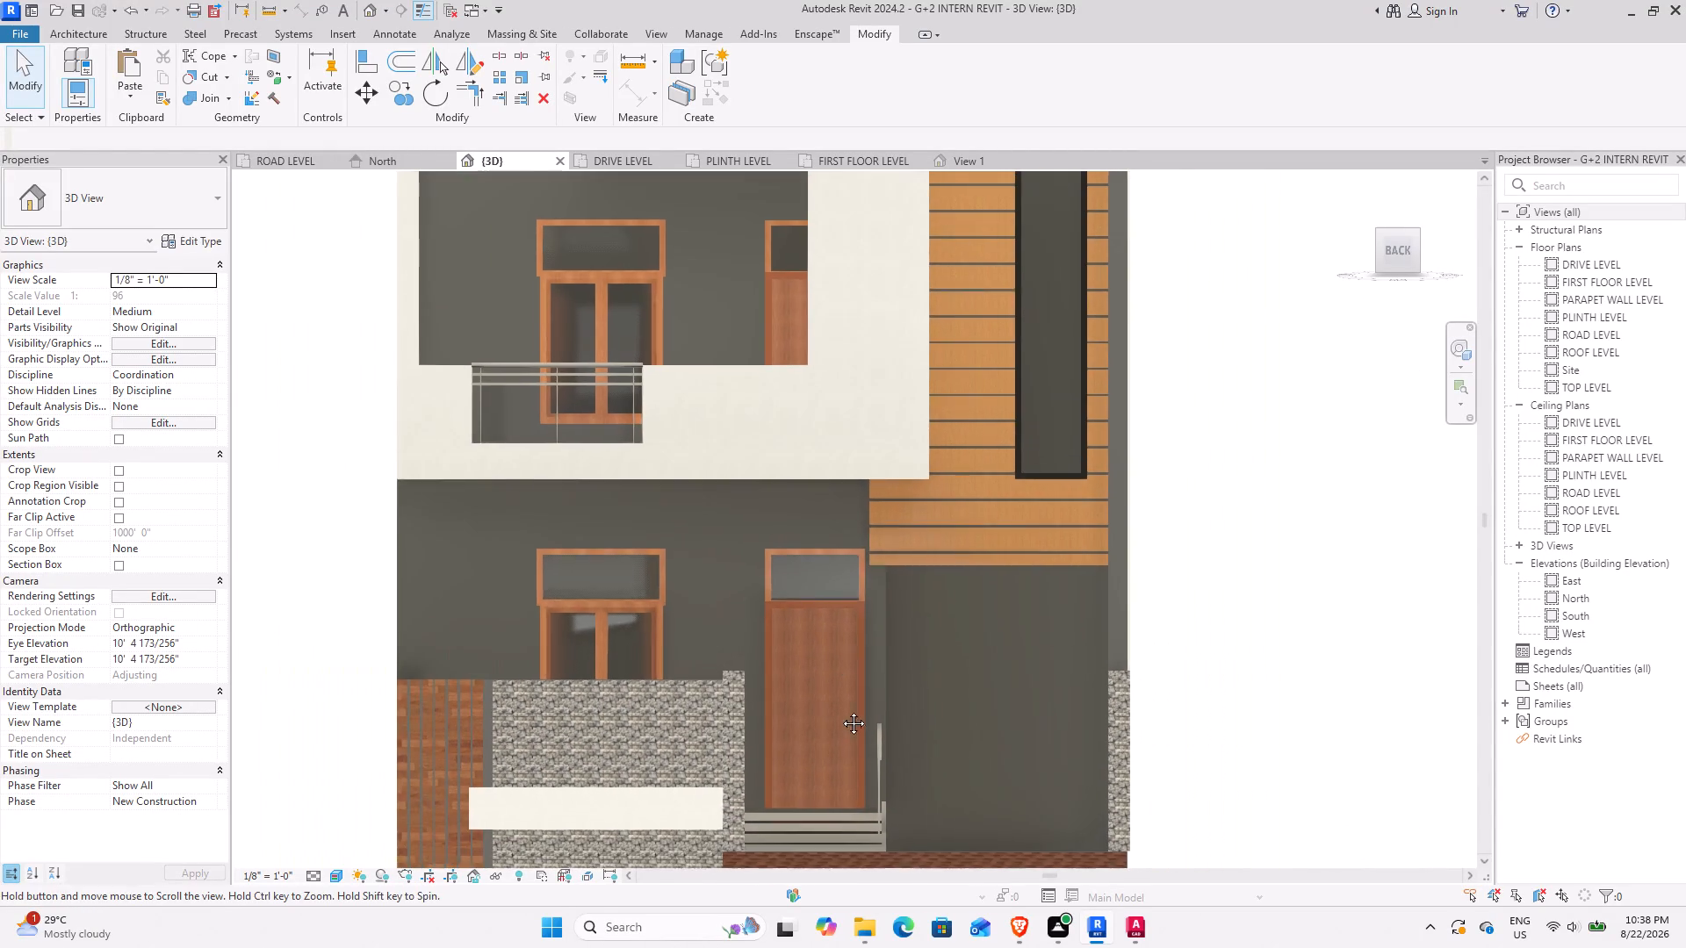
{"action": "middle_click_drag", "start_coordinate": [840, 710], "coordinate": [779, 499]}
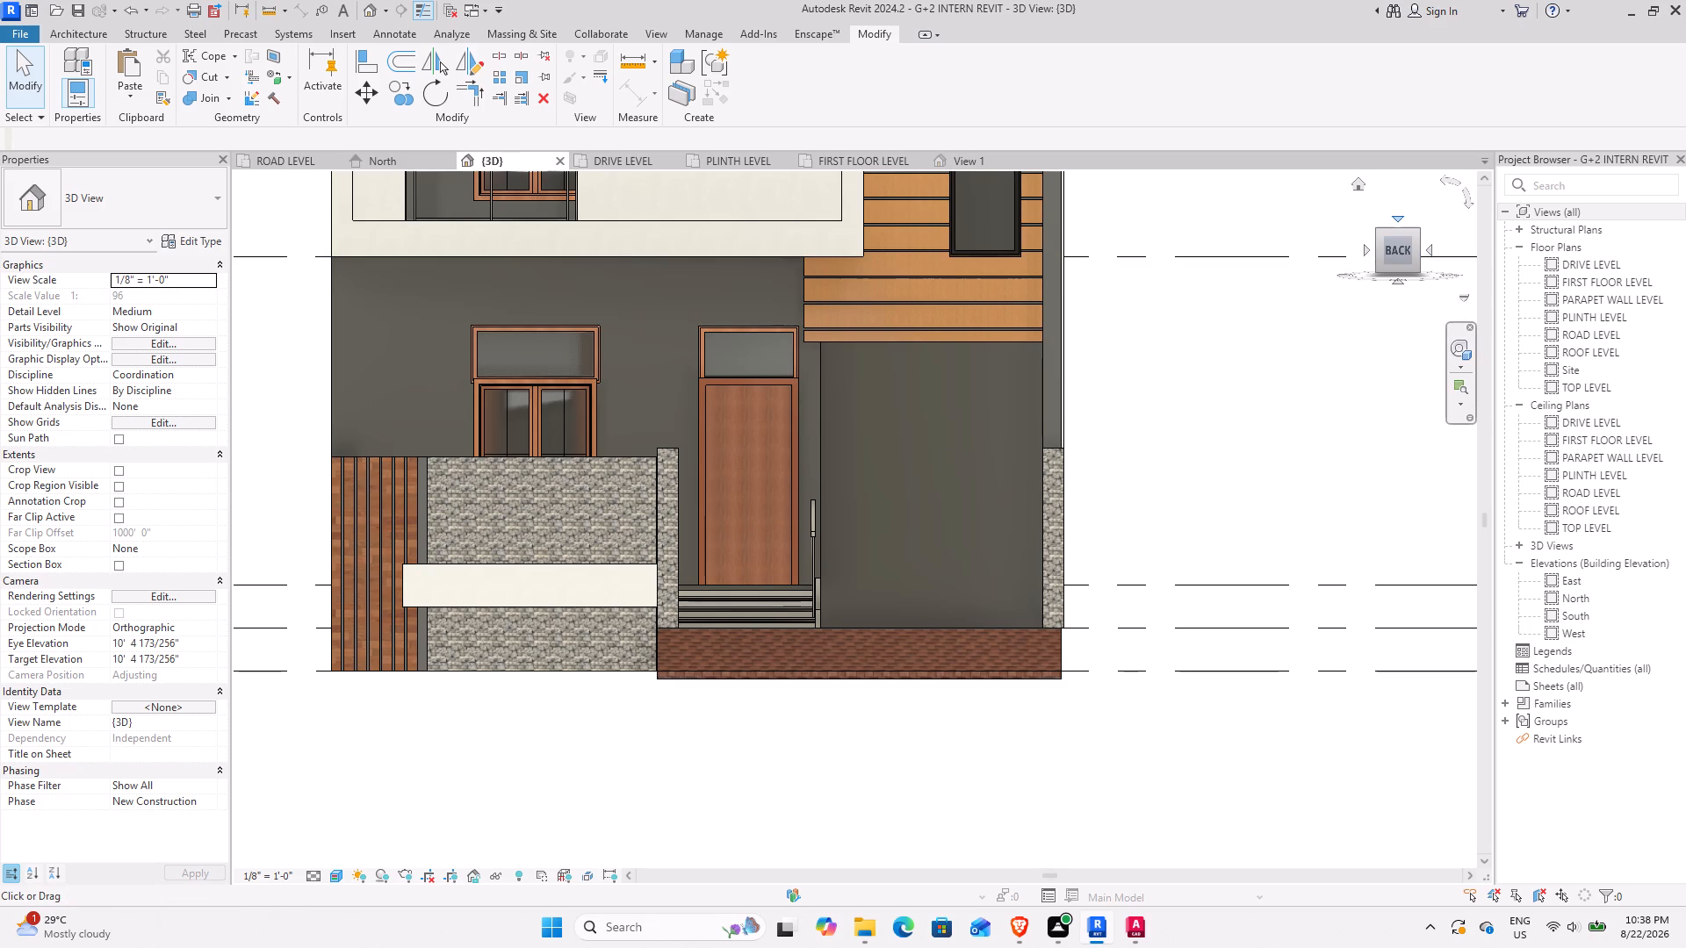
{"action": "left_click_drag", "start_coordinate": [1394, 233], "coordinate": [1376, 390]}
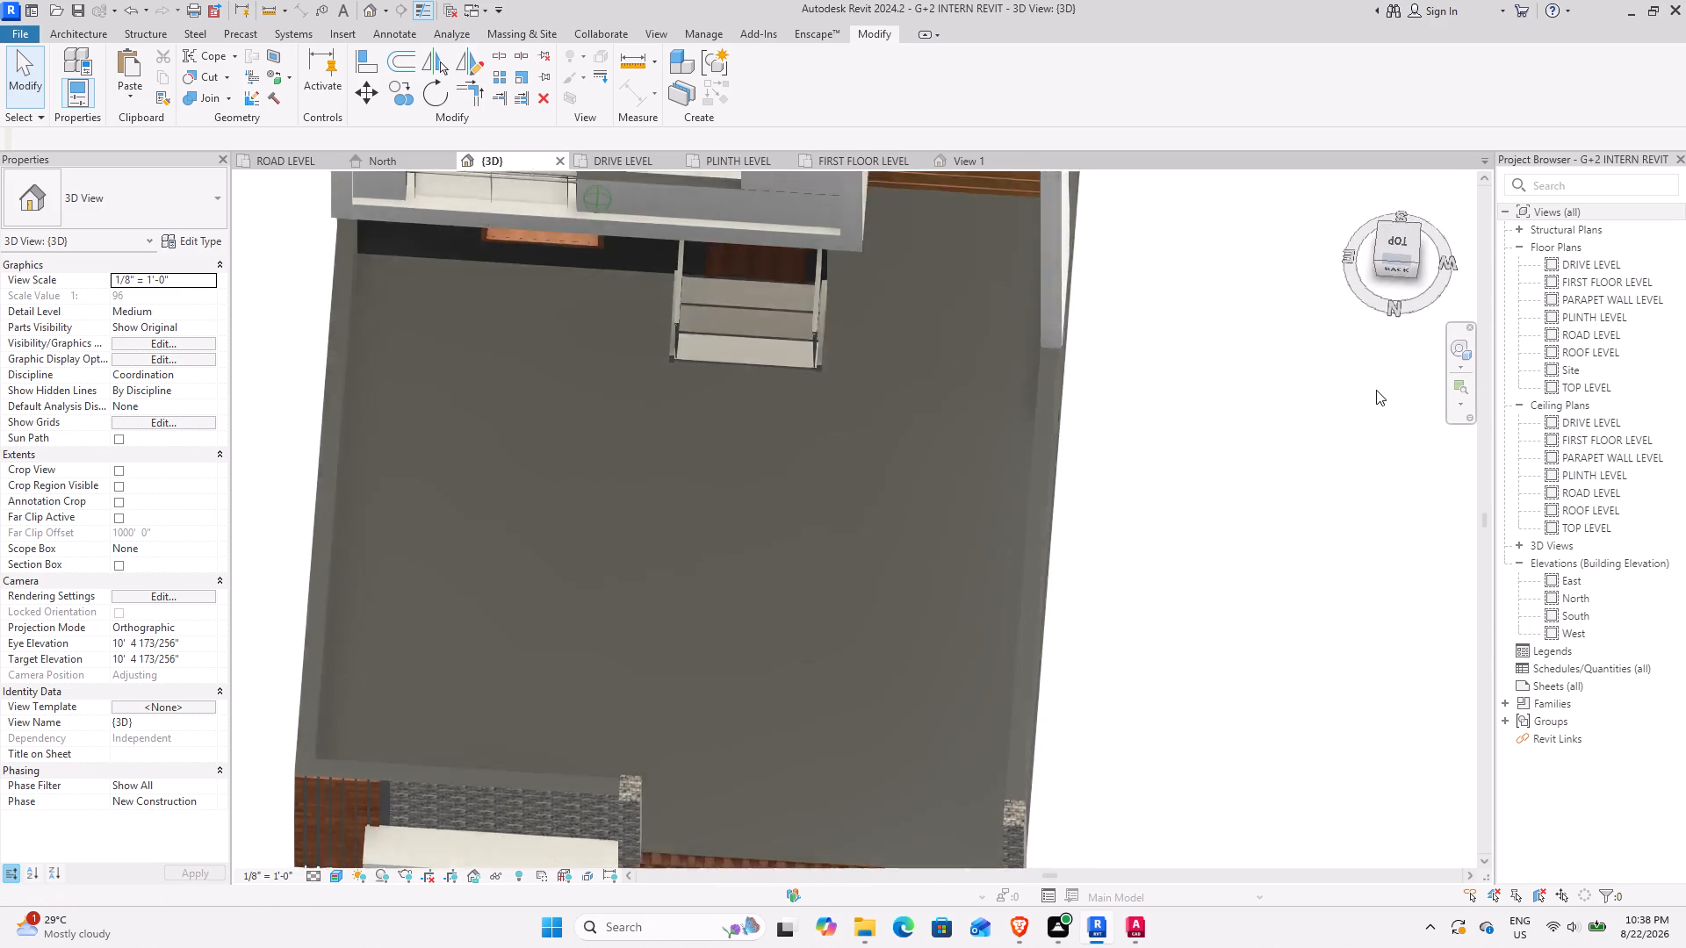
{"action": "left_click_drag", "start_coordinate": [1376, 390], "coordinate": [1401, 210]}
{"action": "middle_click_drag", "start_coordinate": [695, 545], "coordinate": [842, 696]}
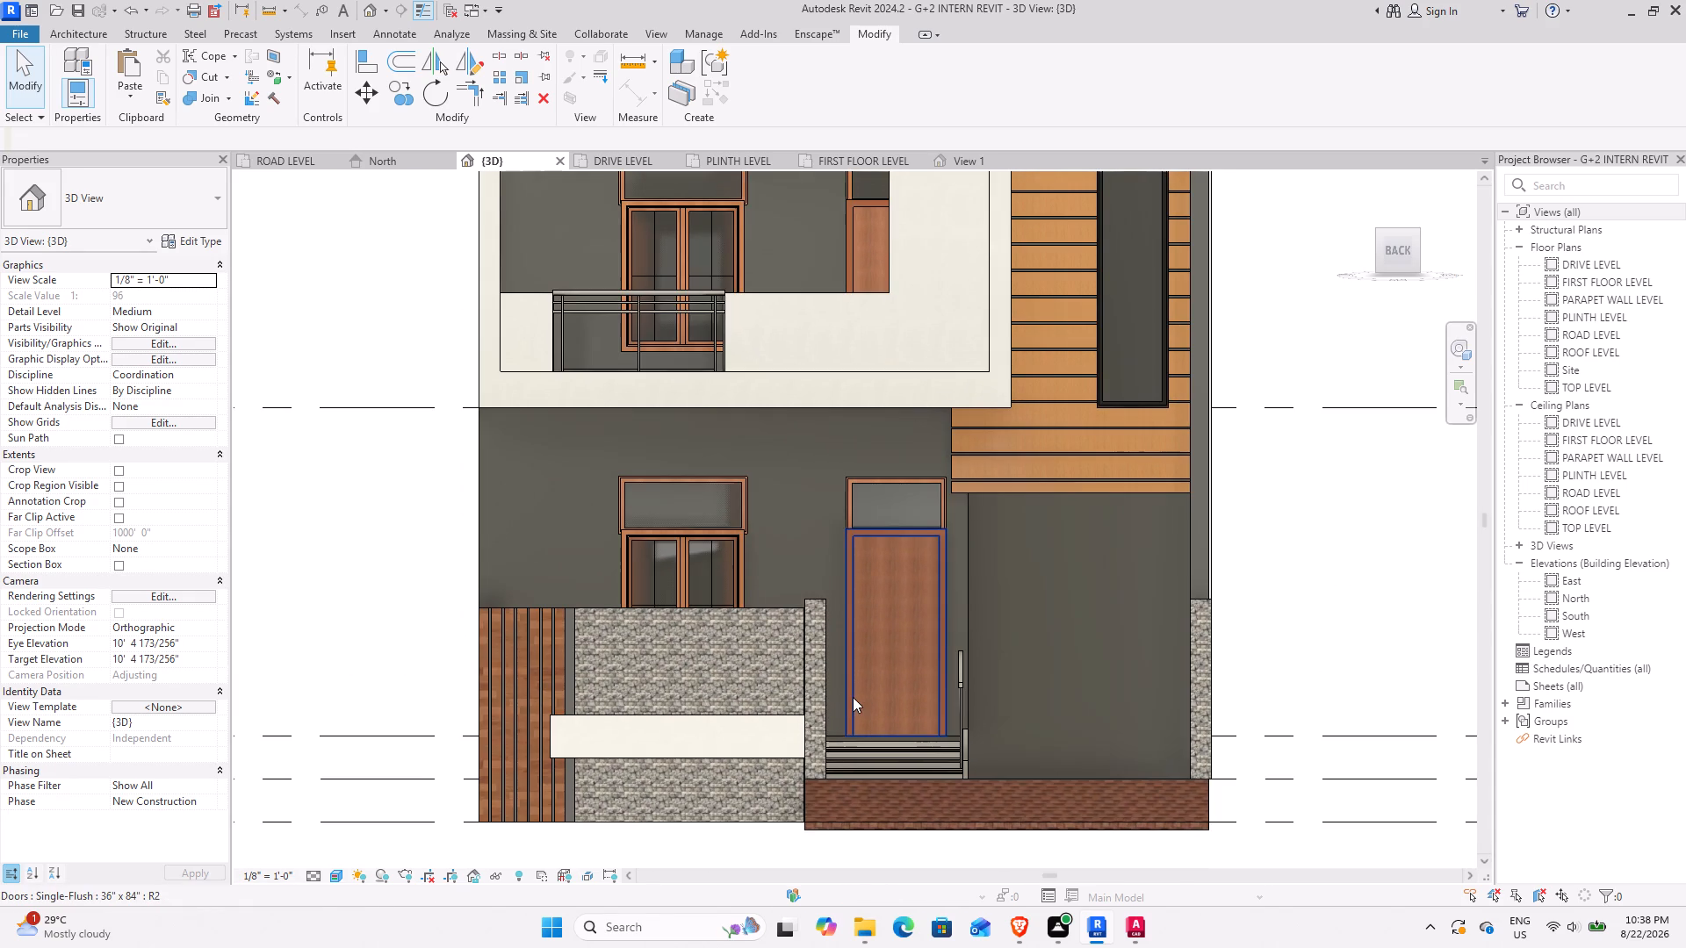
{"action": "scroll", "coordinate": [854, 826], "scroll_direction": "up", "scroll_amount": 3}
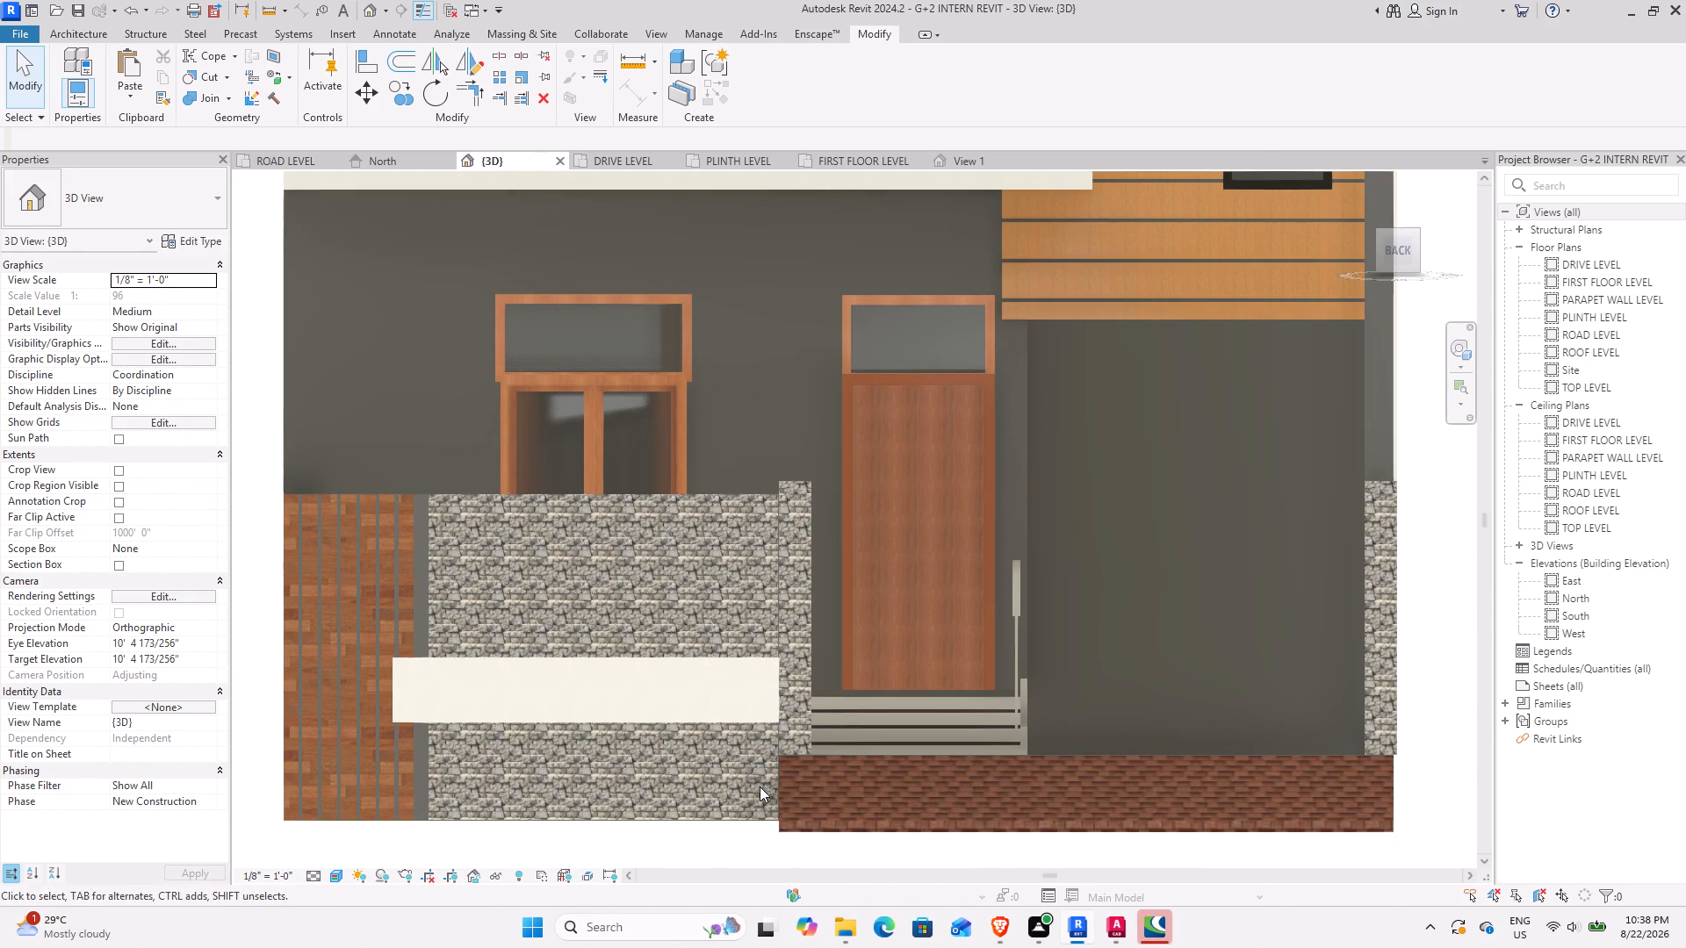
{"action": "middle_click_drag", "start_coordinate": [760, 786], "coordinate": [718, 644]}
{"action": "scroll", "coordinate": [914, 739], "scroll_direction": "down", "scroll_amount": 3}
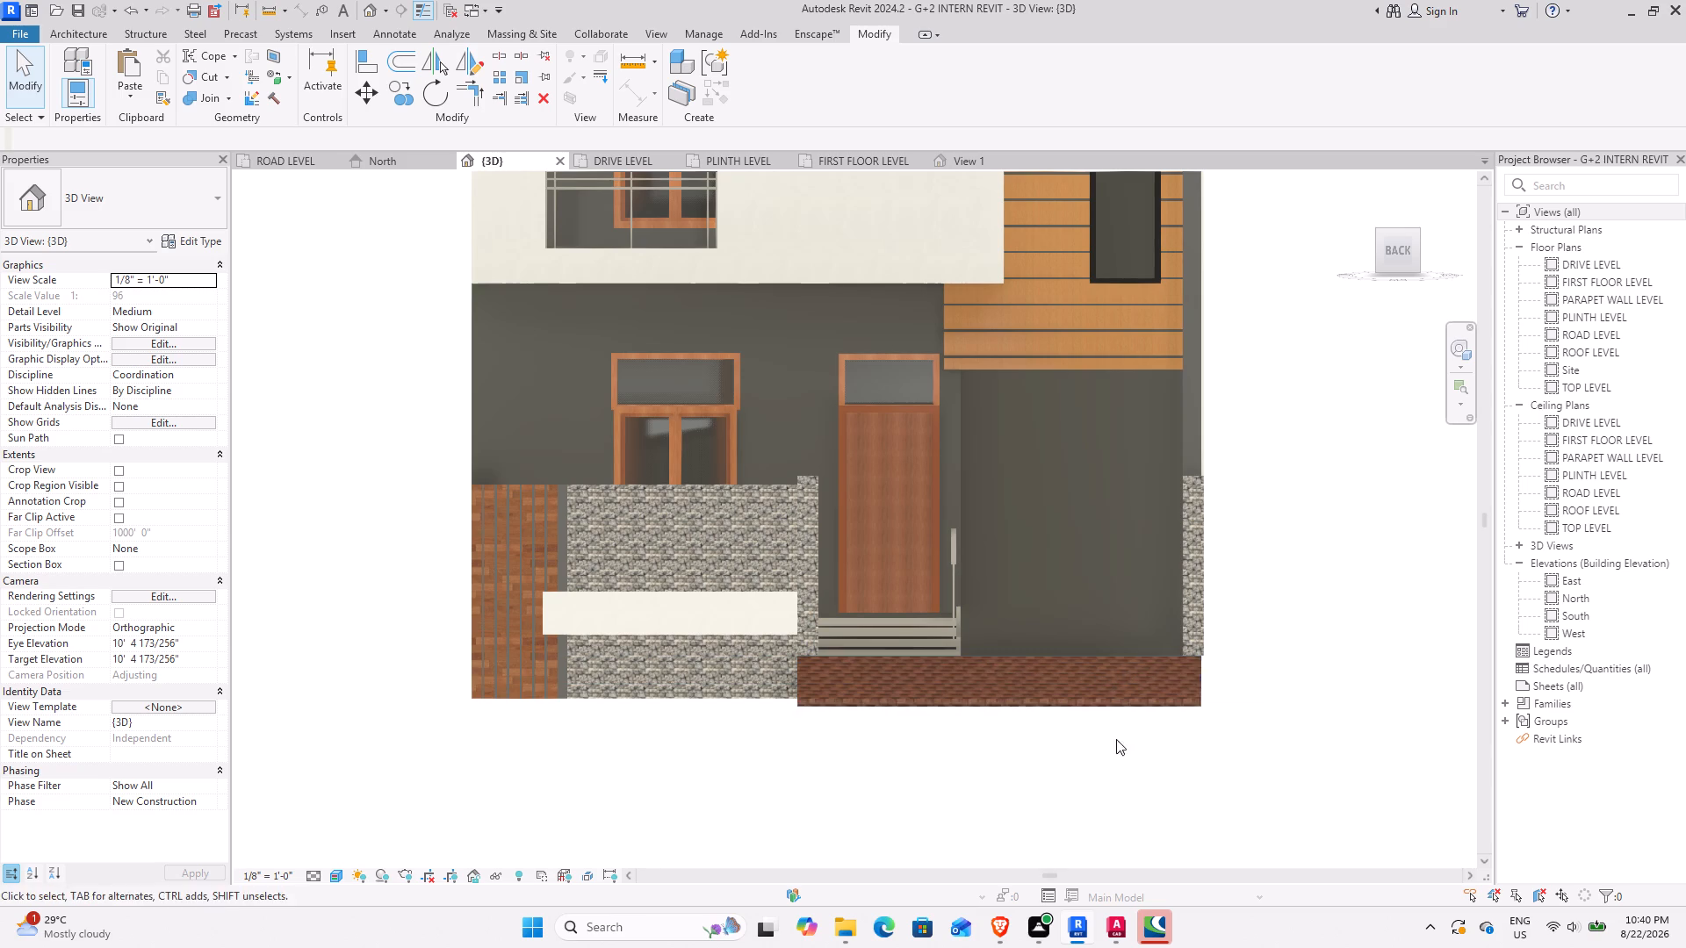
Inspect the first-floor casement window behind the balcony railing and the railing opening in the cream parapet.
{"action": "middle_click_drag", "start_coordinate": [911, 407], "coordinate": [886, 722]}
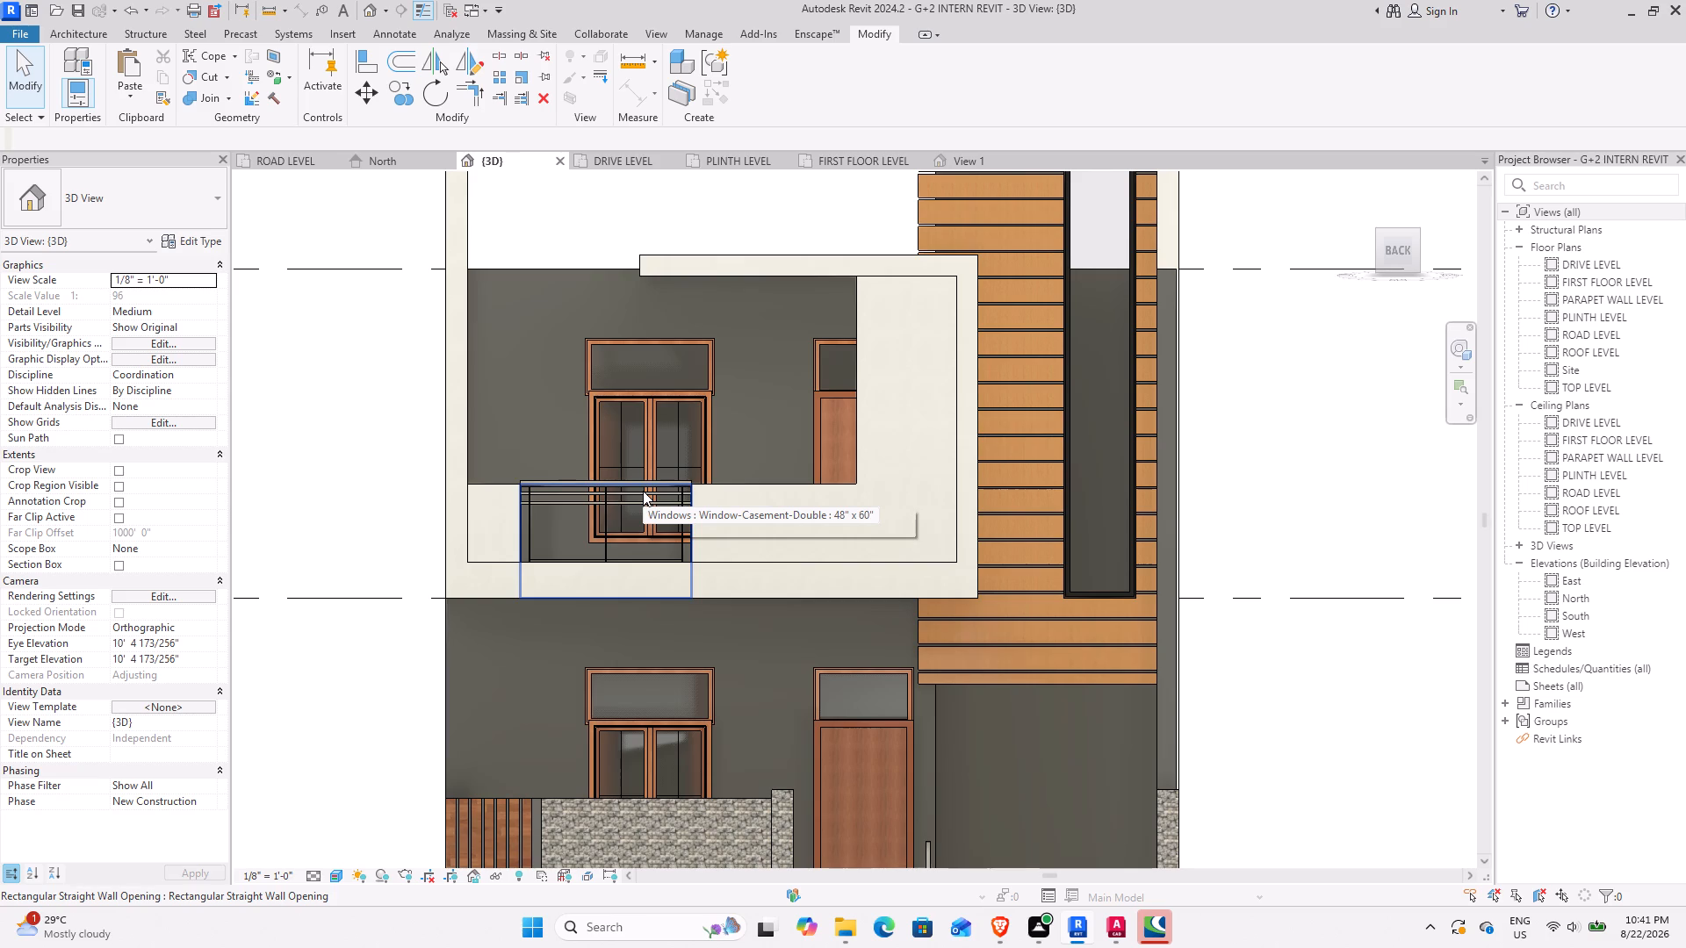
{"action": "scroll", "coordinate": [636, 447], "scroll_direction": "up", "scroll_amount": 6}
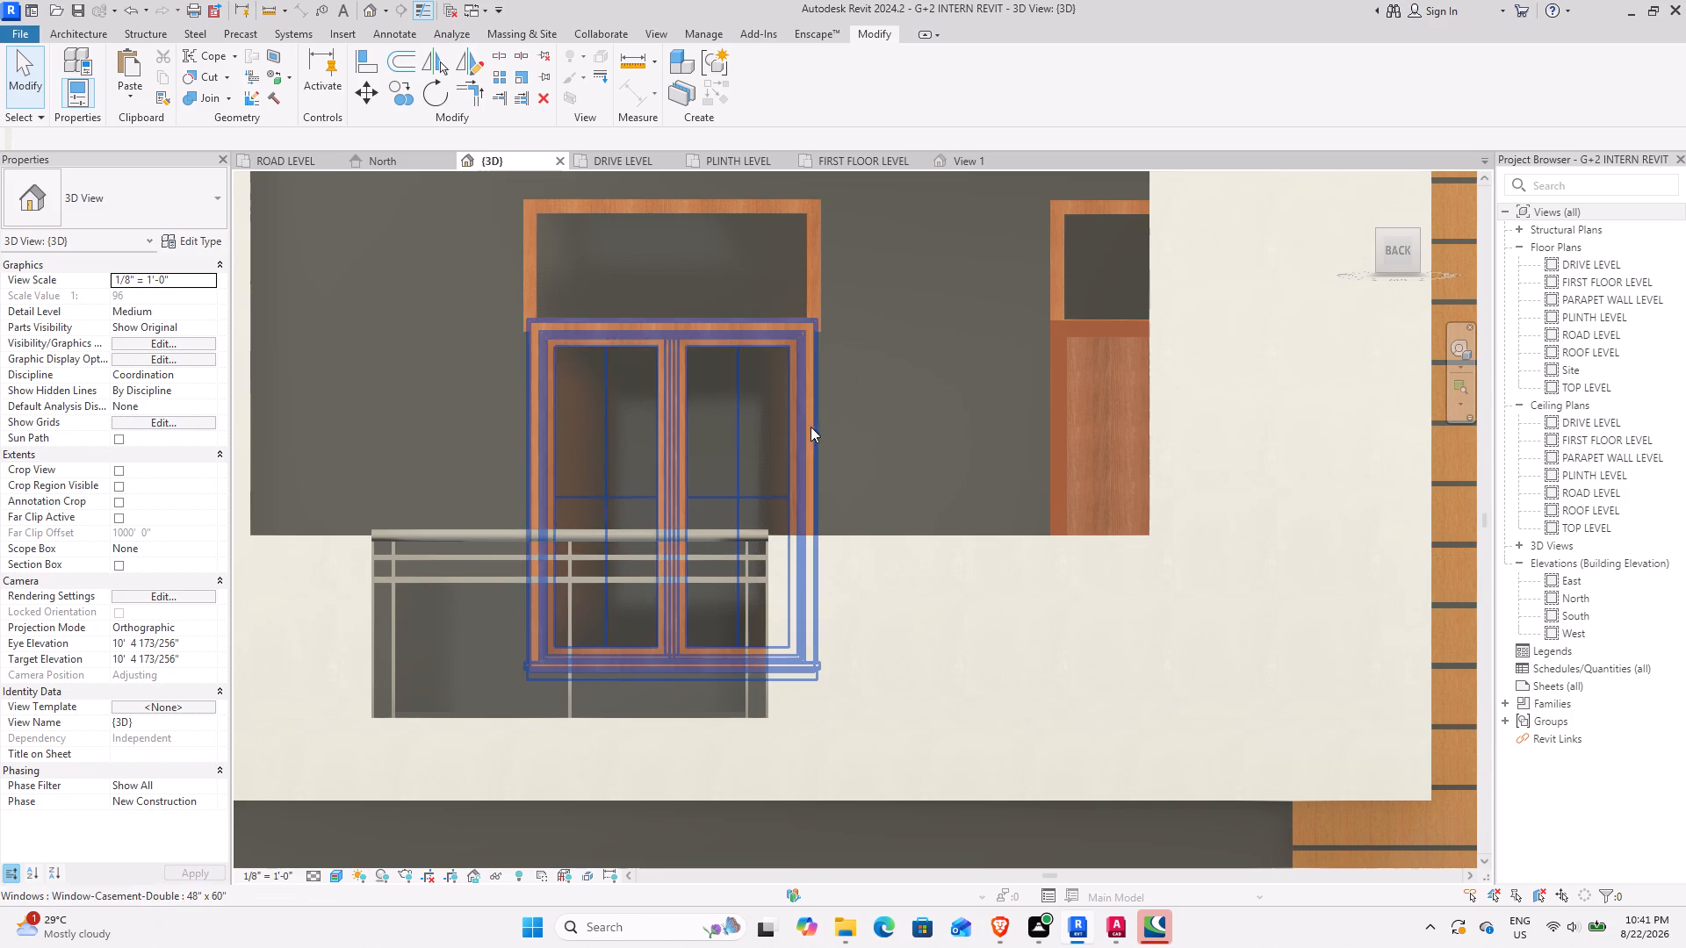
{"action": "scroll", "coordinate": [806, 486], "scroll_direction": "down", "scroll_amount": 2}
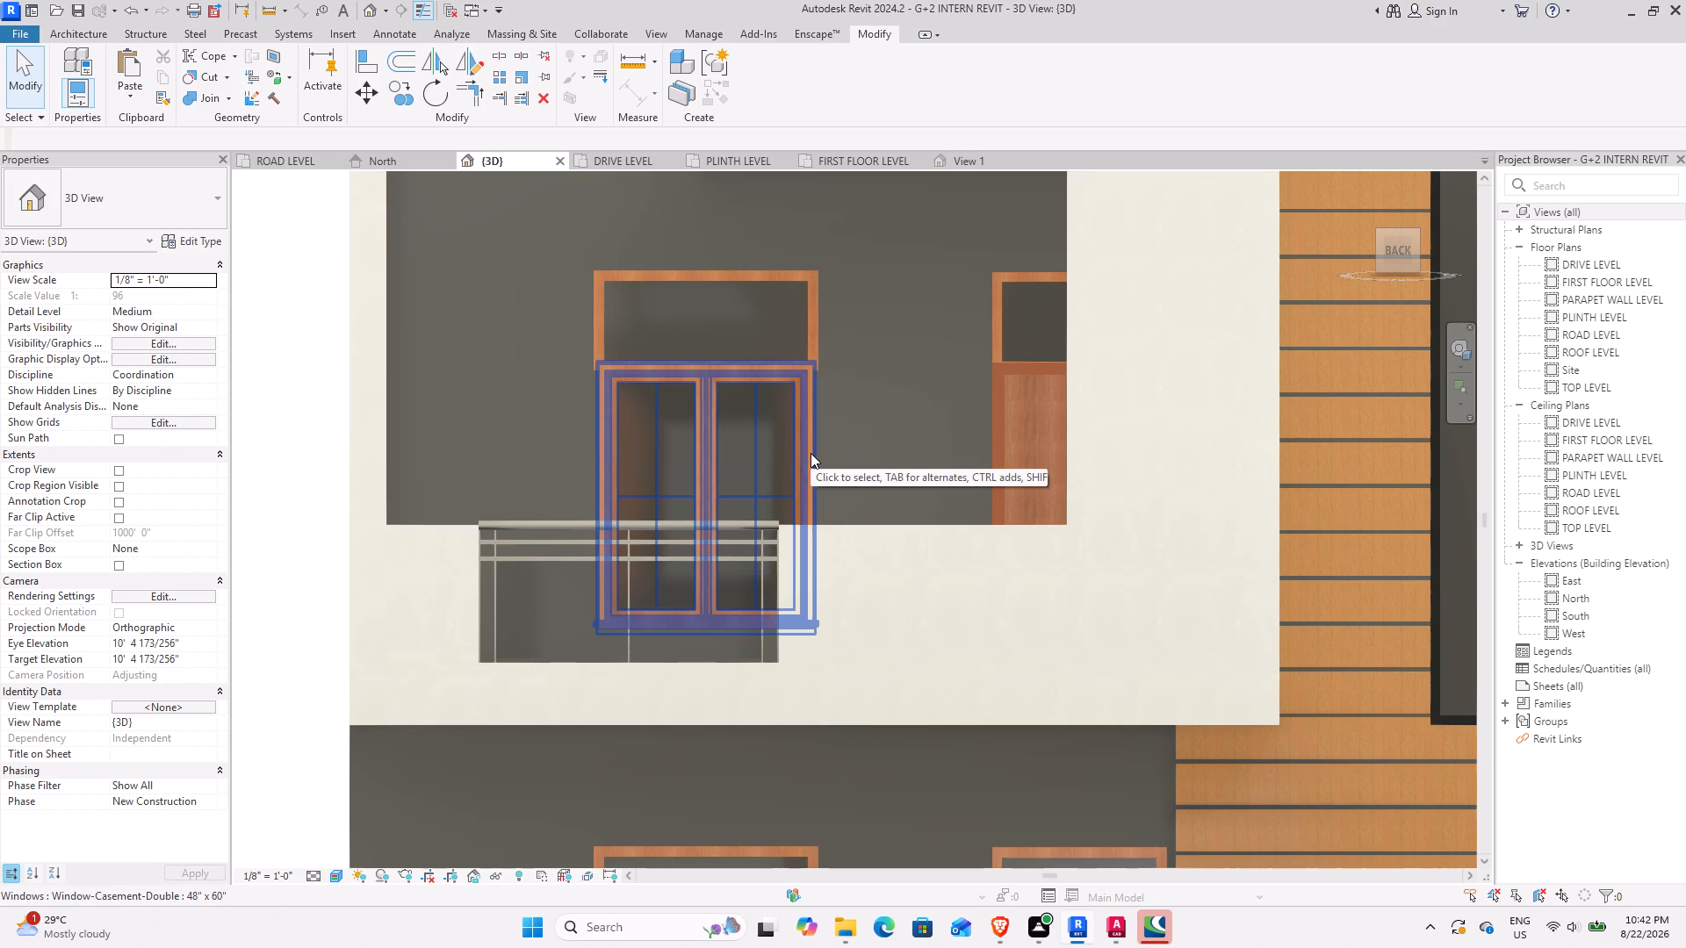
Examine the narrow stone-clad end of the boundary wall beside the tower, and where it meets the plain wall behind.
{"action": "scroll", "coordinate": [753, 447], "scroll_direction": "down", "scroll_amount": 7}
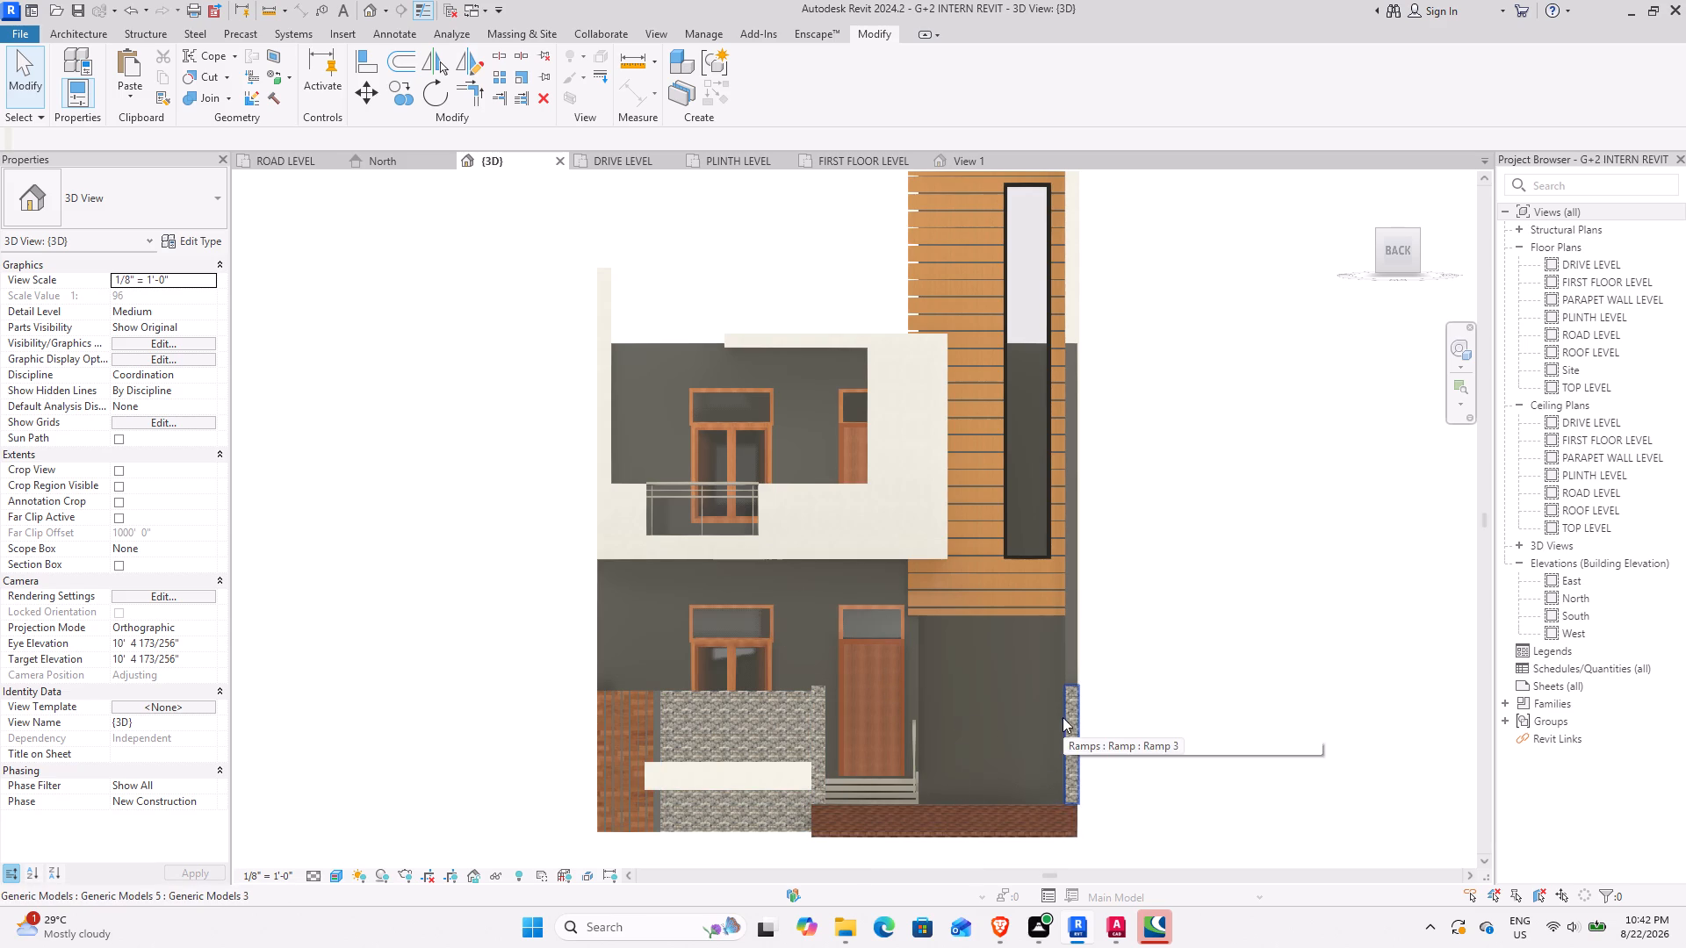
{"action": "scroll", "coordinate": [1090, 679], "scroll_direction": "up", "scroll_amount": 1}
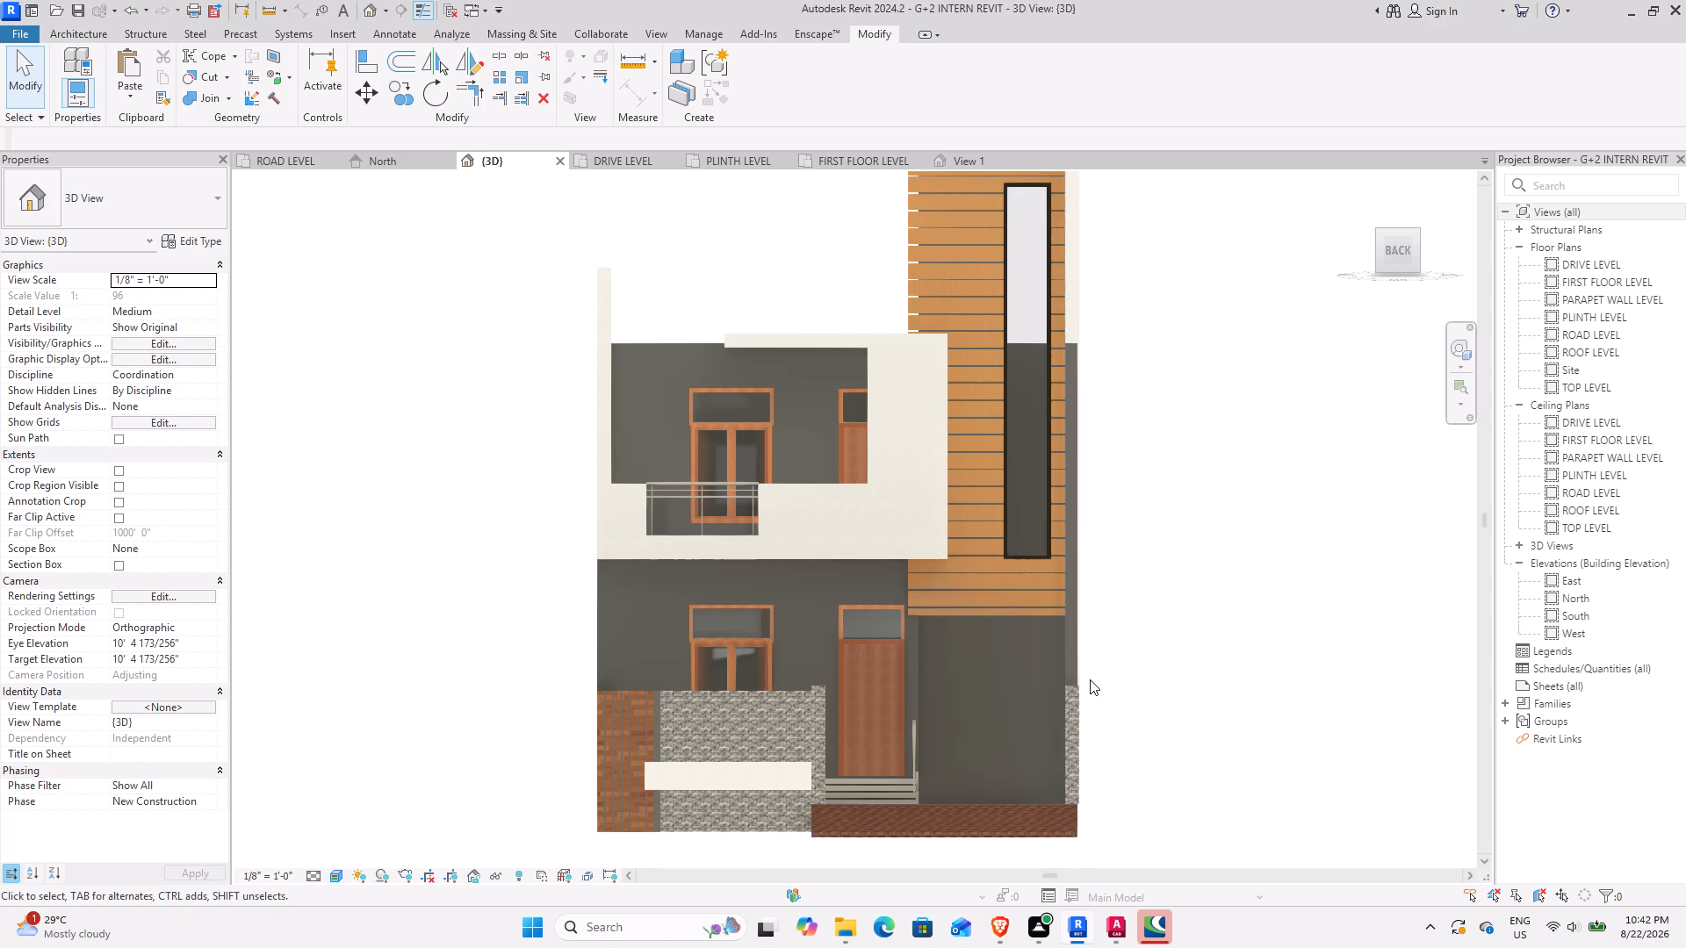
{"action": "scroll", "coordinate": [1090, 679], "scroll_direction": "up", "scroll_amount": 9}
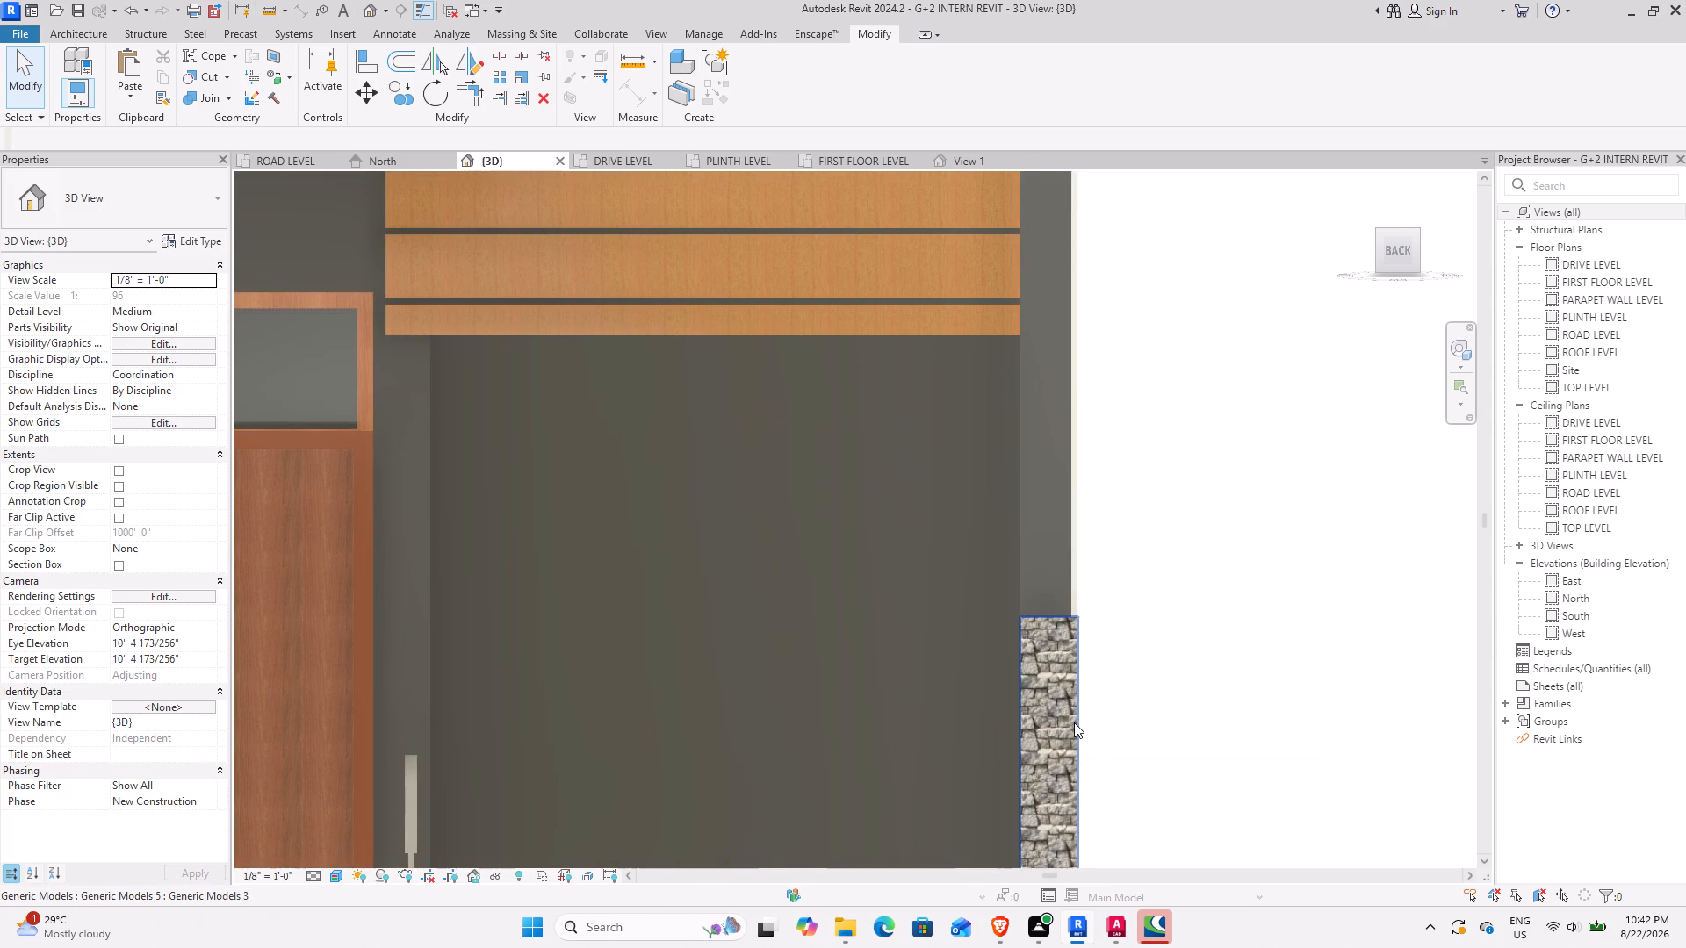
{"action": "scroll", "coordinate": [1053, 729], "scroll_direction": "up", "scroll_amount": 8}
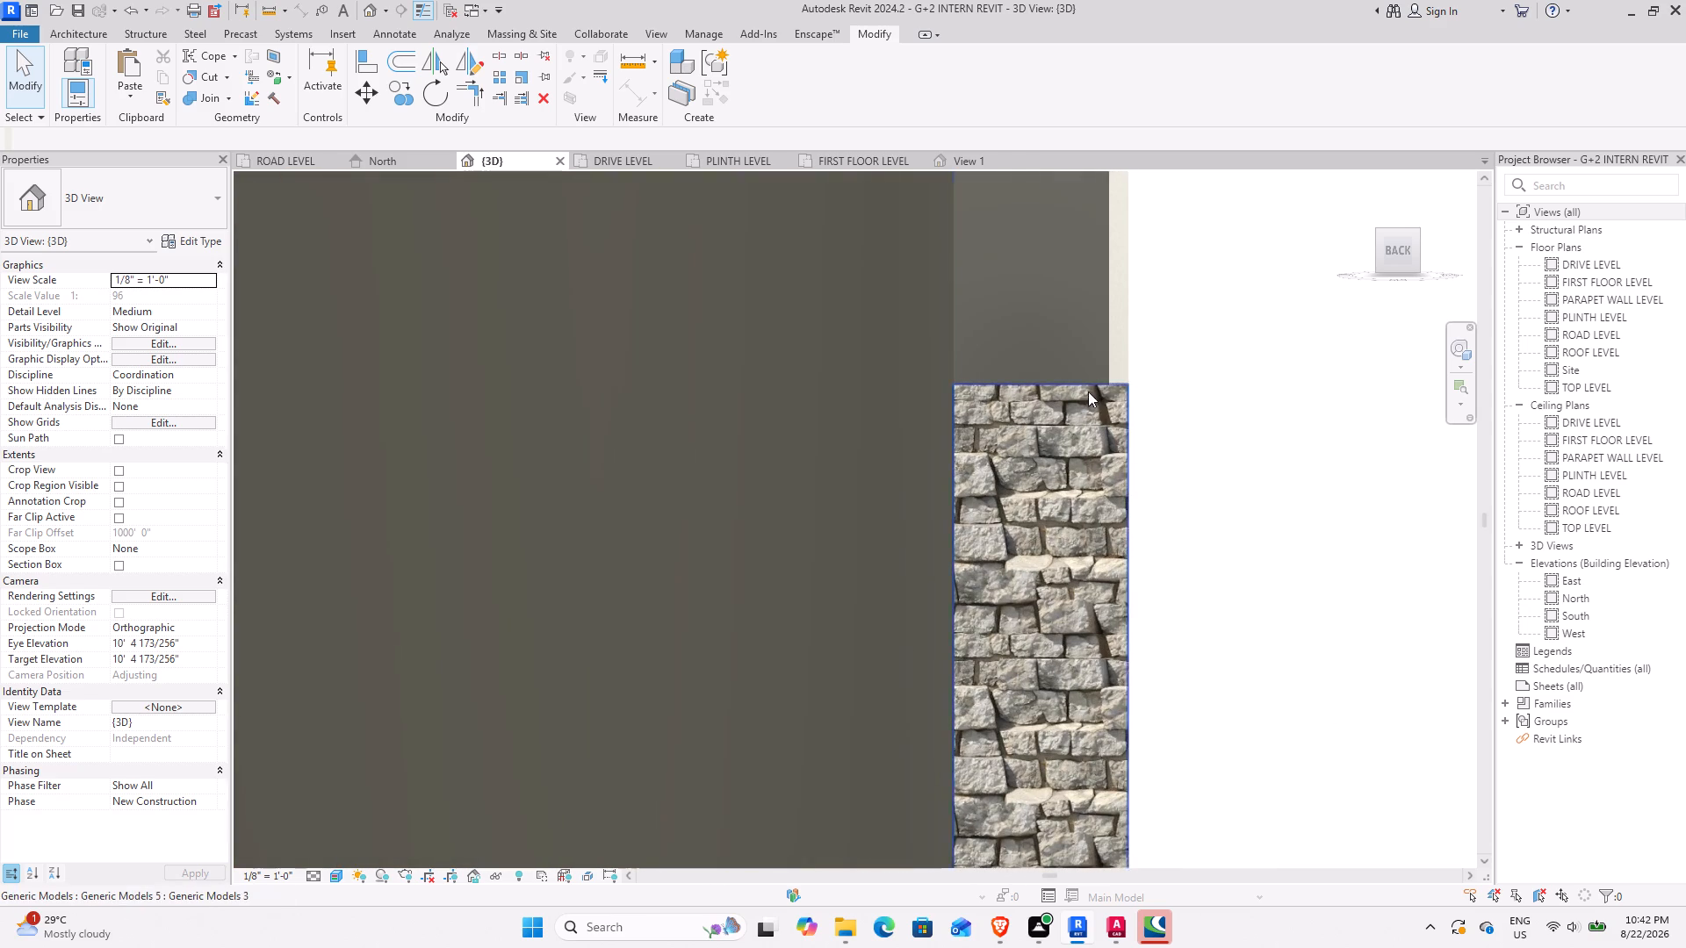
{"action": "scroll", "coordinate": [1022, 374], "scroll_direction": "down", "scroll_amount": 12}
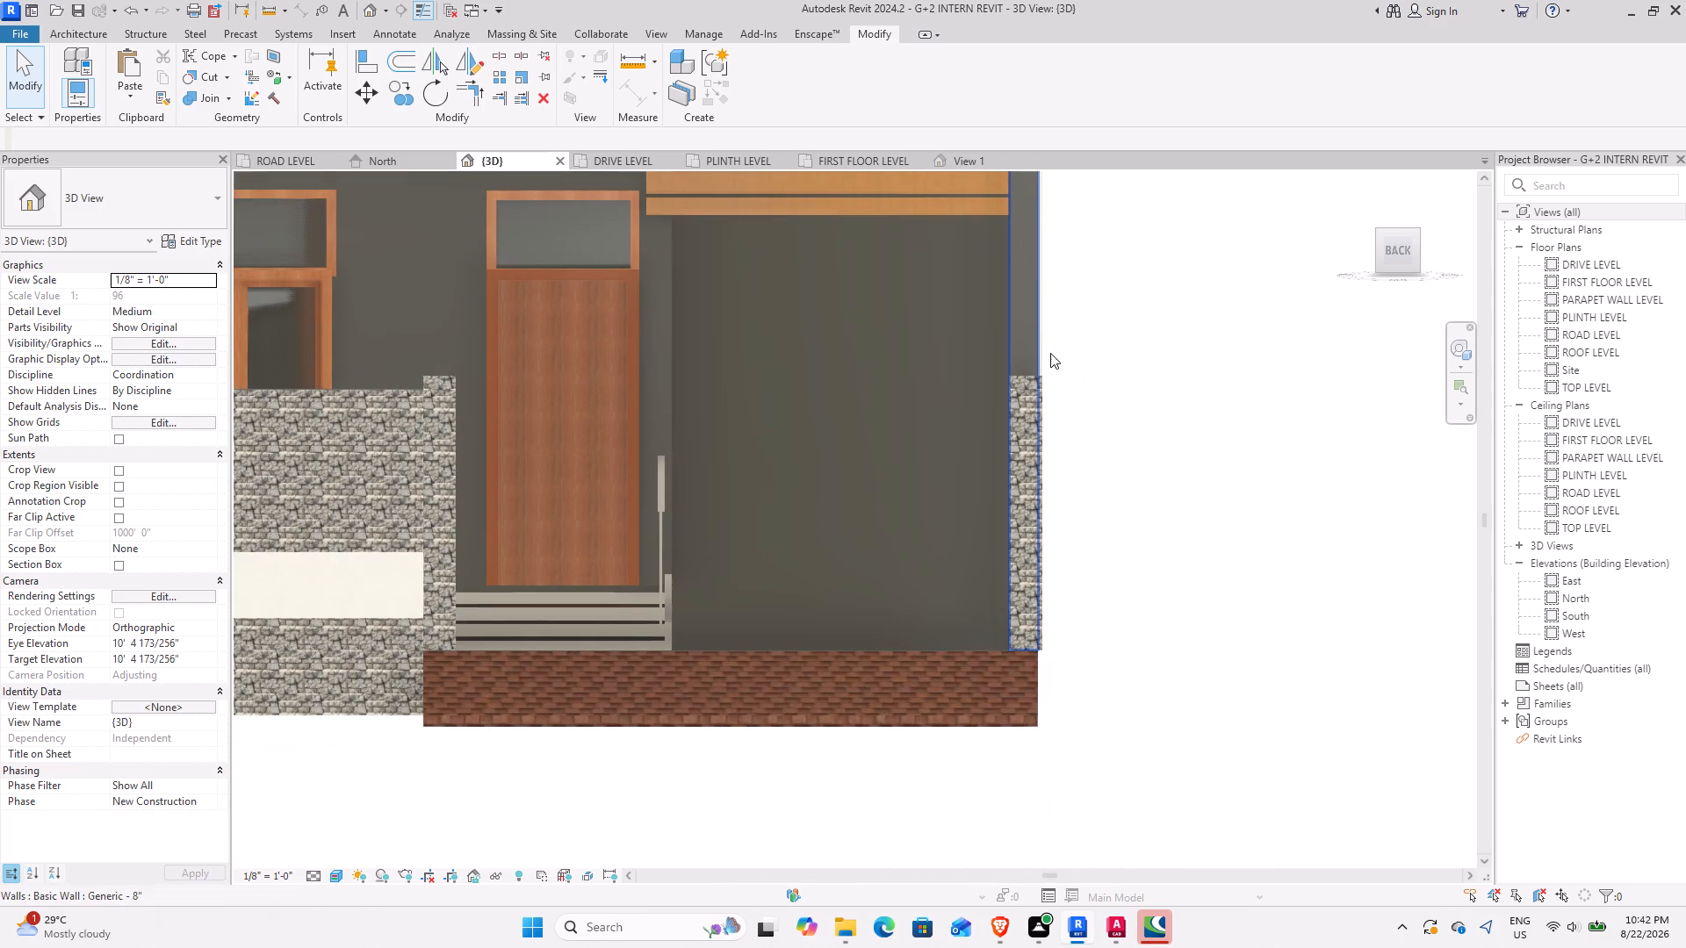
Review the timber-clad tower with its tall window strip and the cream frame around the first-floor balcony on the back elevation.
{"action": "middle_click_drag", "start_coordinate": [1050, 353], "coordinate": [1060, 562]}
{"action": "scroll", "coordinate": [1033, 529], "scroll_direction": "down", "scroll_amount": 4}
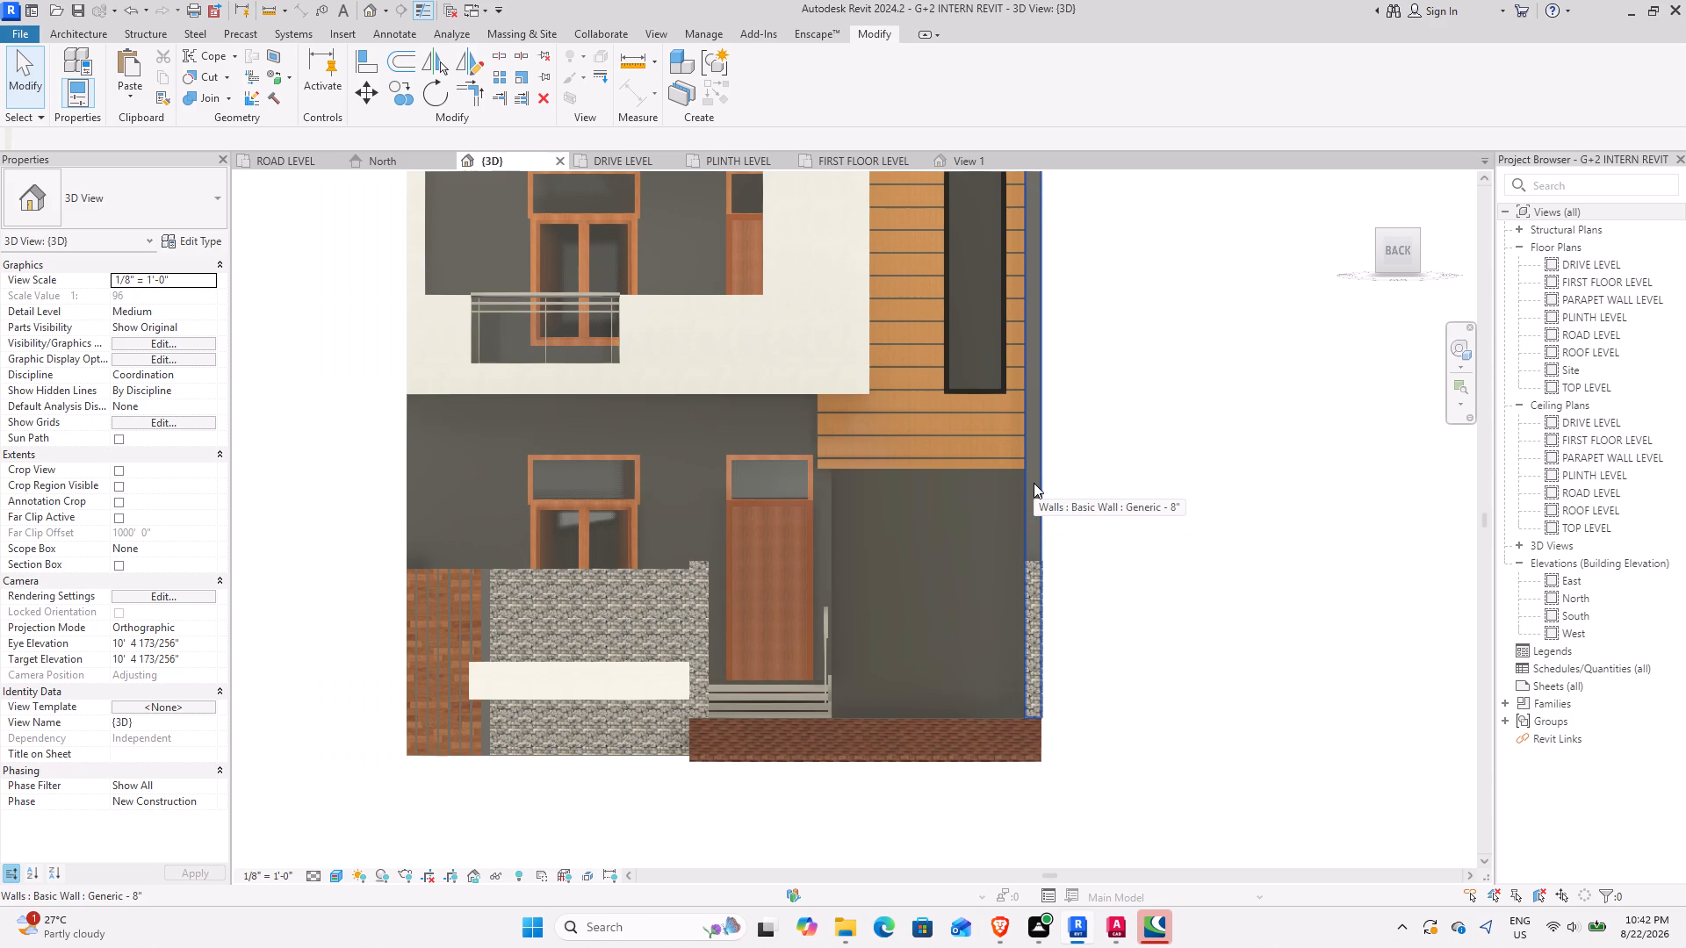
{"action": "scroll", "coordinate": [950, 492], "scroll_direction": "down", "scroll_amount": 4}
{"action": "middle_click_drag", "start_coordinate": [875, 455], "coordinate": [834, 704]}
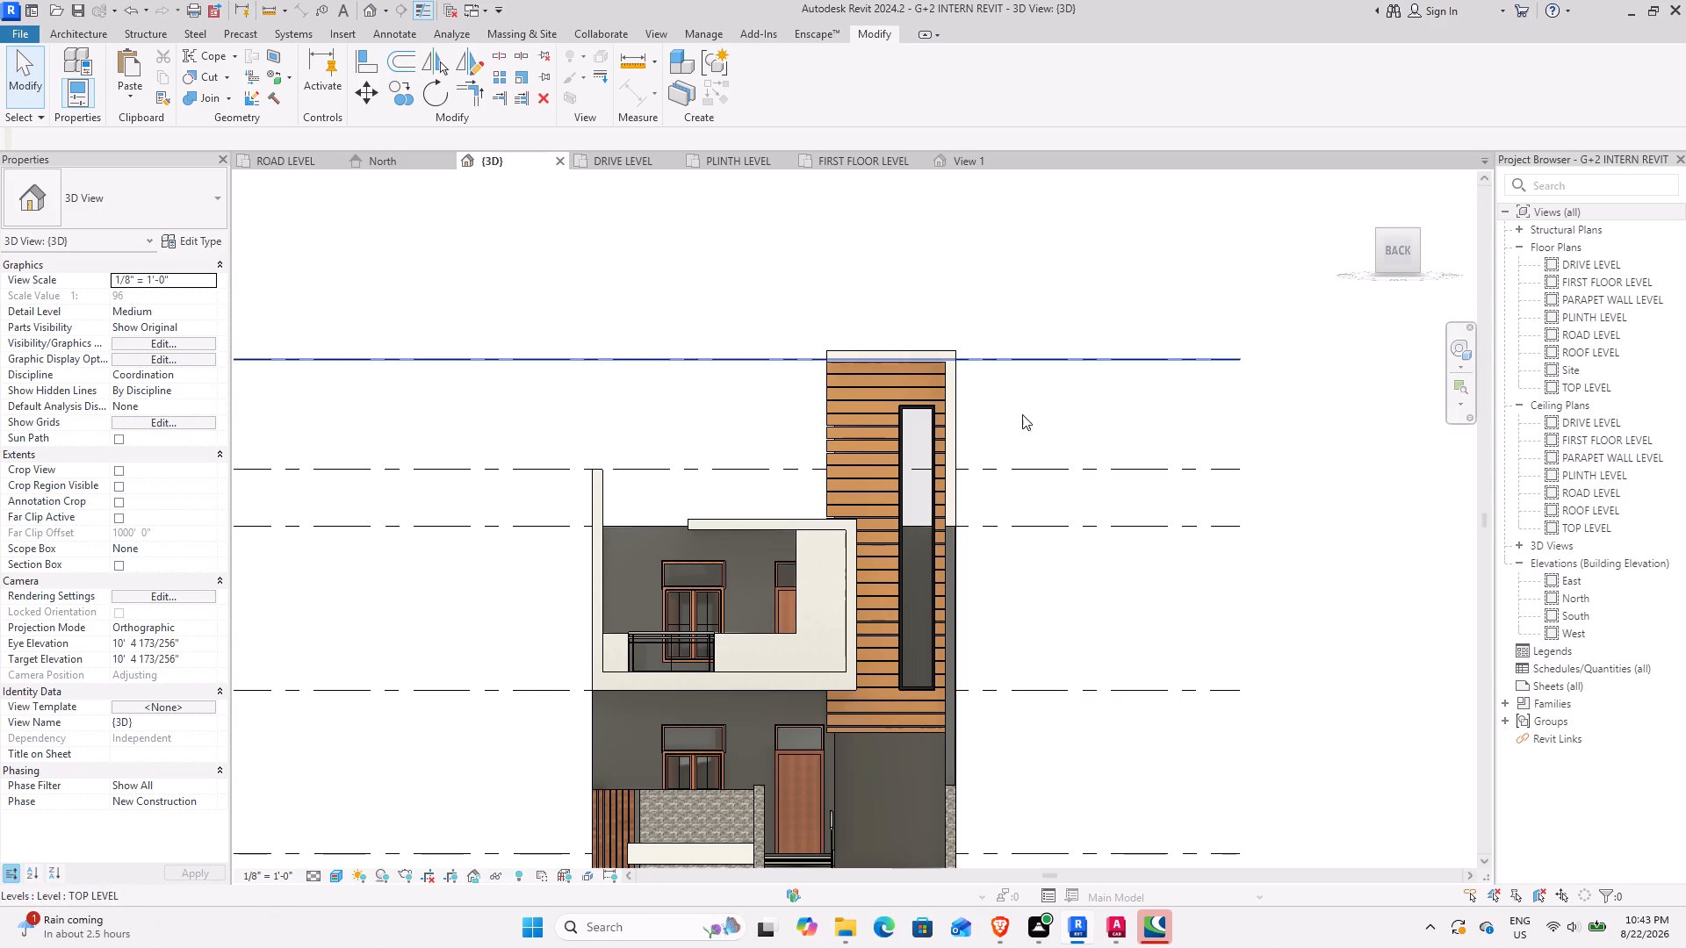
{"action": "scroll", "coordinate": [825, 582], "scroll_direction": "up", "scroll_amount": 3}
{"action": "middle_click_drag", "start_coordinate": [875, 455], "coordinate": [926, 350]}
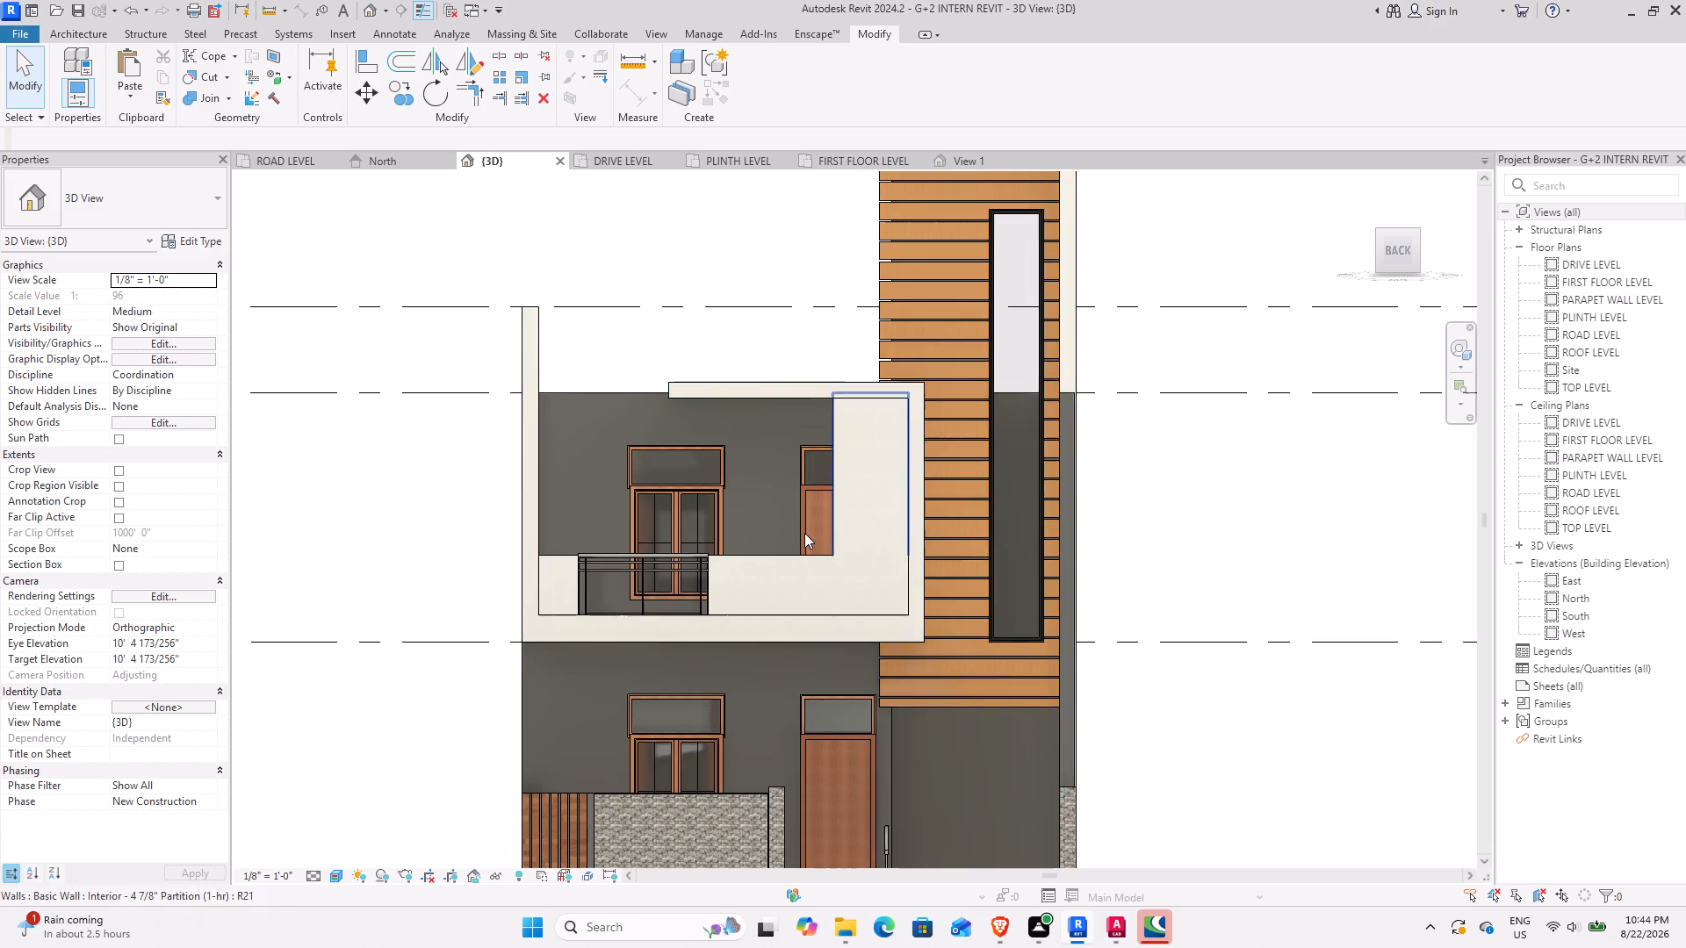
{"action": "scroll", "coordinate": [778, 523], "scroll_direction": "up", "scroll_amount": 4}
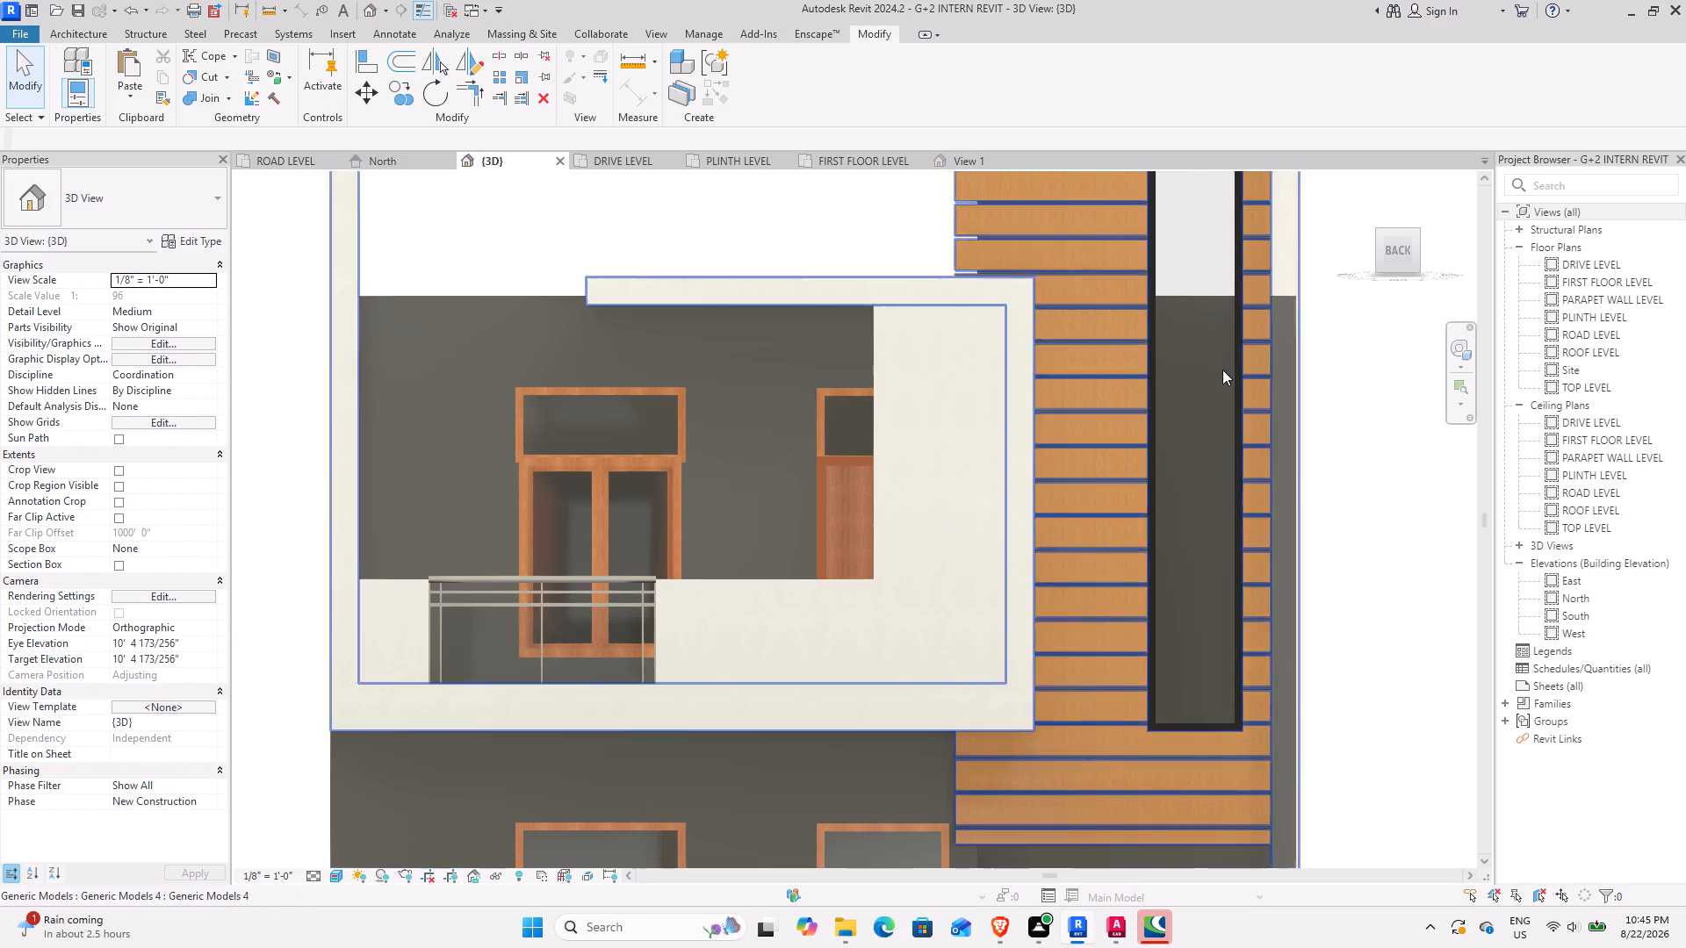
{"action": "scroll", "coordinate": [888, 413], "scroll_direction": "down", "scroll_amount": 4}
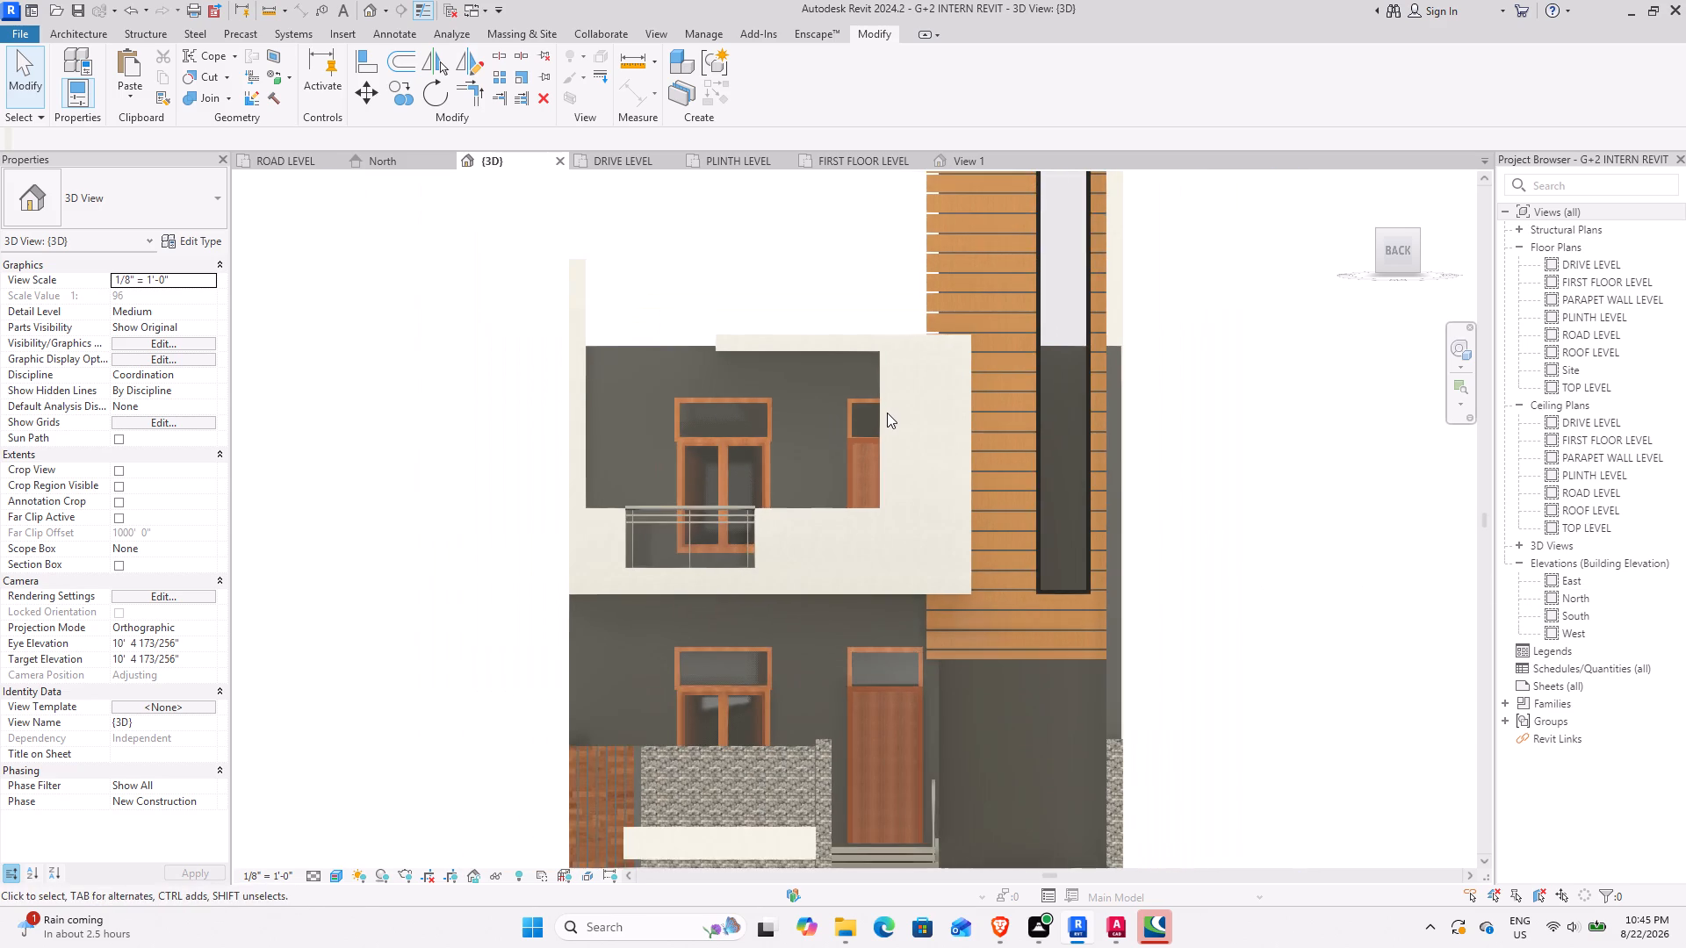
{"action": "middle_click_drag", "start_coordinate": [856, 433], "coordinate": [873, 545]}
{"action": "scroll", "coordinate": [855, 523], "scroll_direction": "up", "scroll_amount": 4}
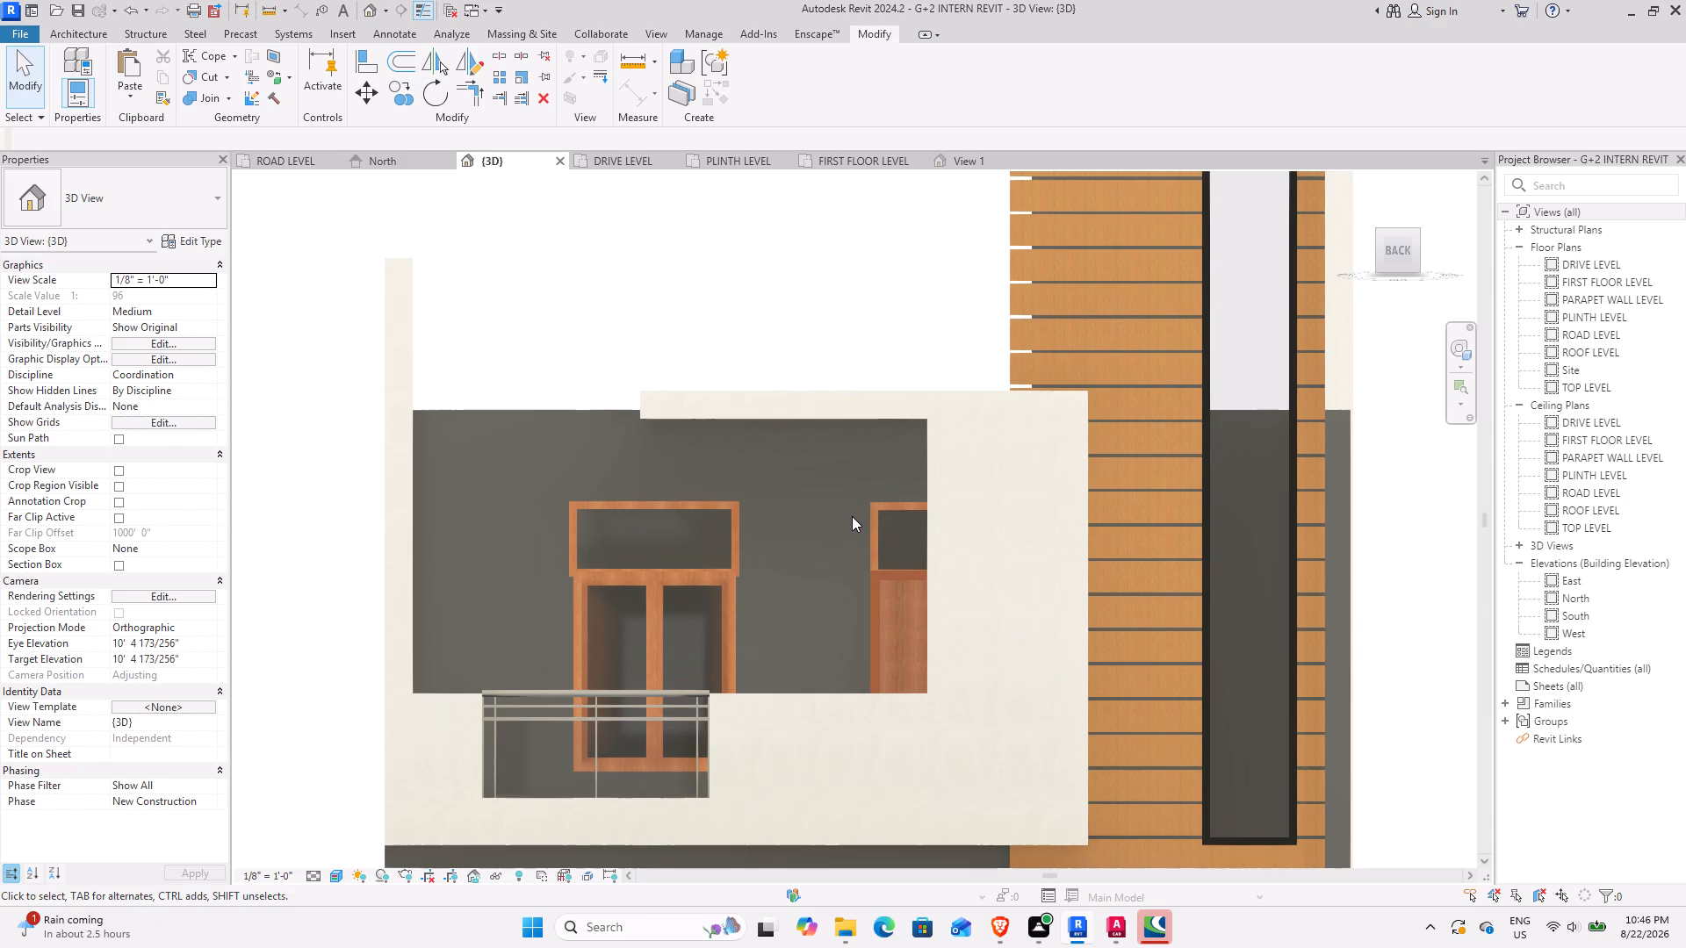
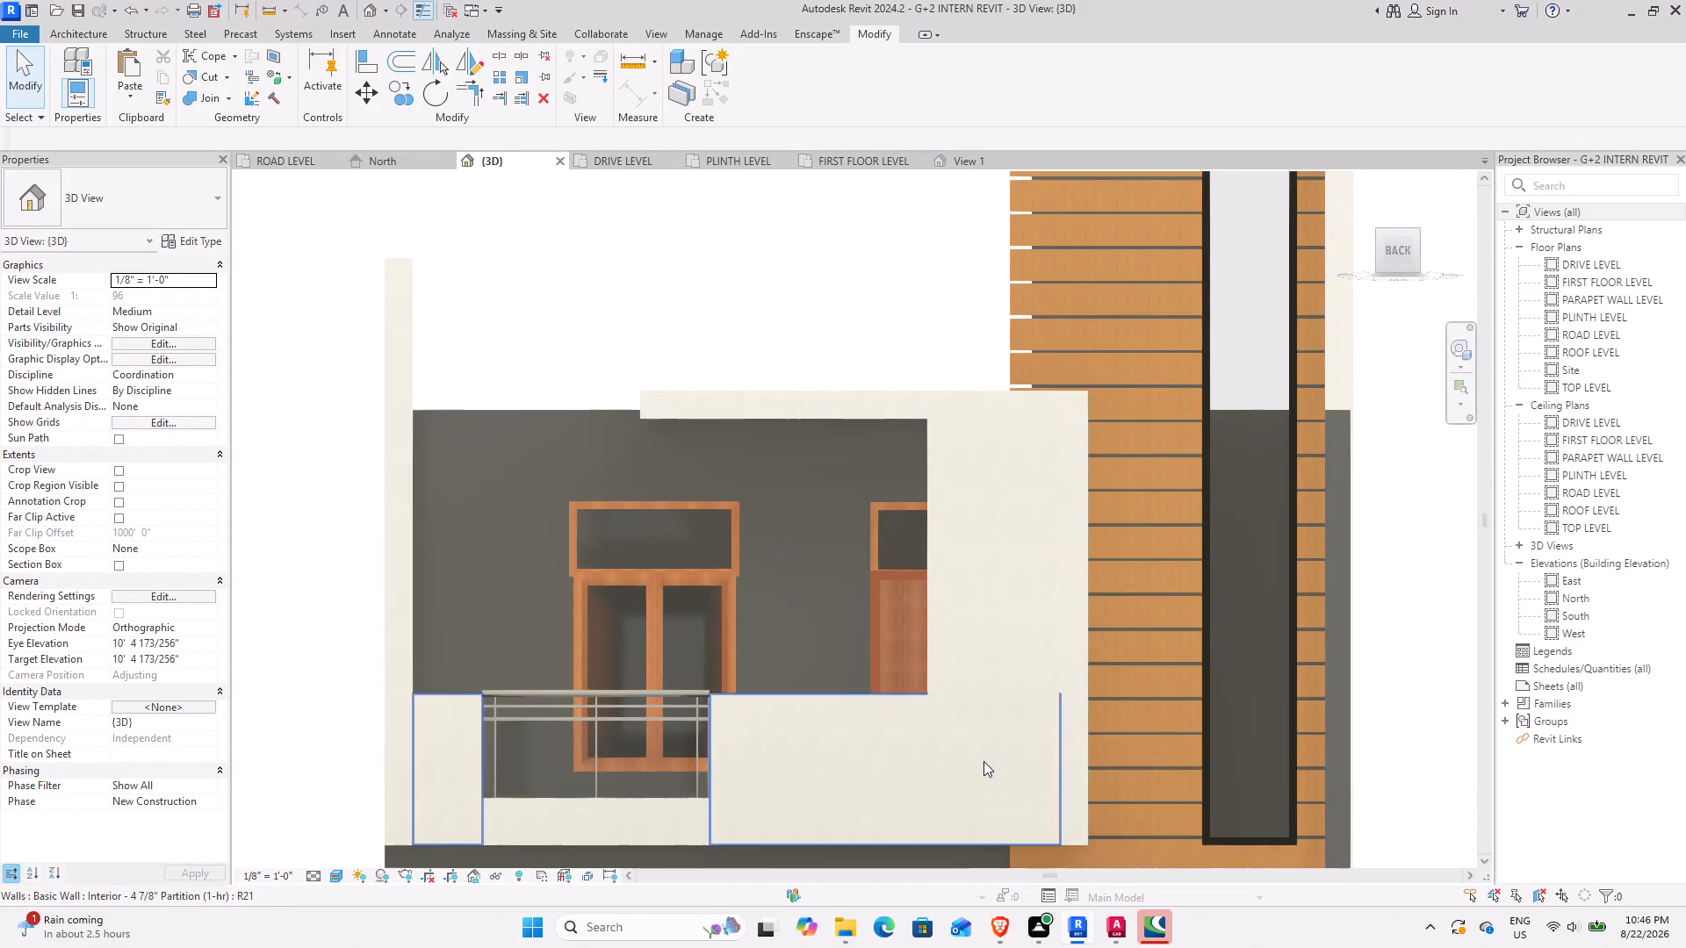
Review the whole back elevation, from the timber-clad tower top down to the stone boundary wall and entrance steps.
{"action": "scroll", "coordinate": [865, 519], "scroll_direction": "down", "scroll_amount": 3}
{"action": "middle_click_drag", "start_coordinate": [876, 377], "coordinate": [876, 542]}
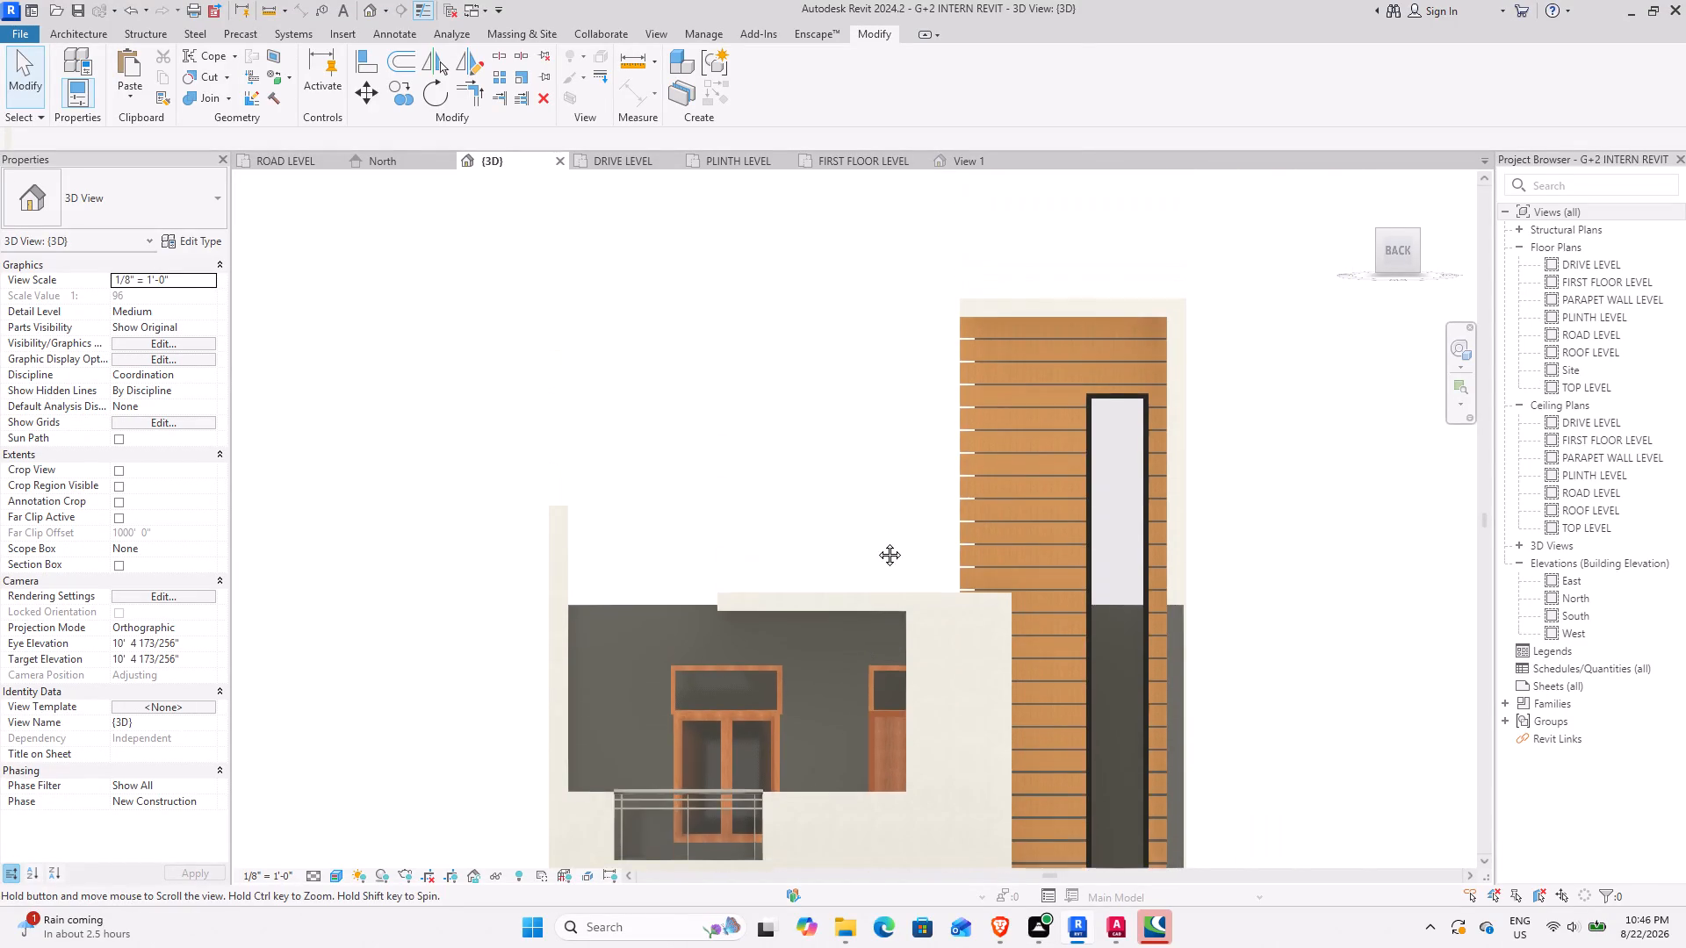
{"action": "middle_click_drag", "start_coordinate": [876, 542], "coordinate": [879, 551]}
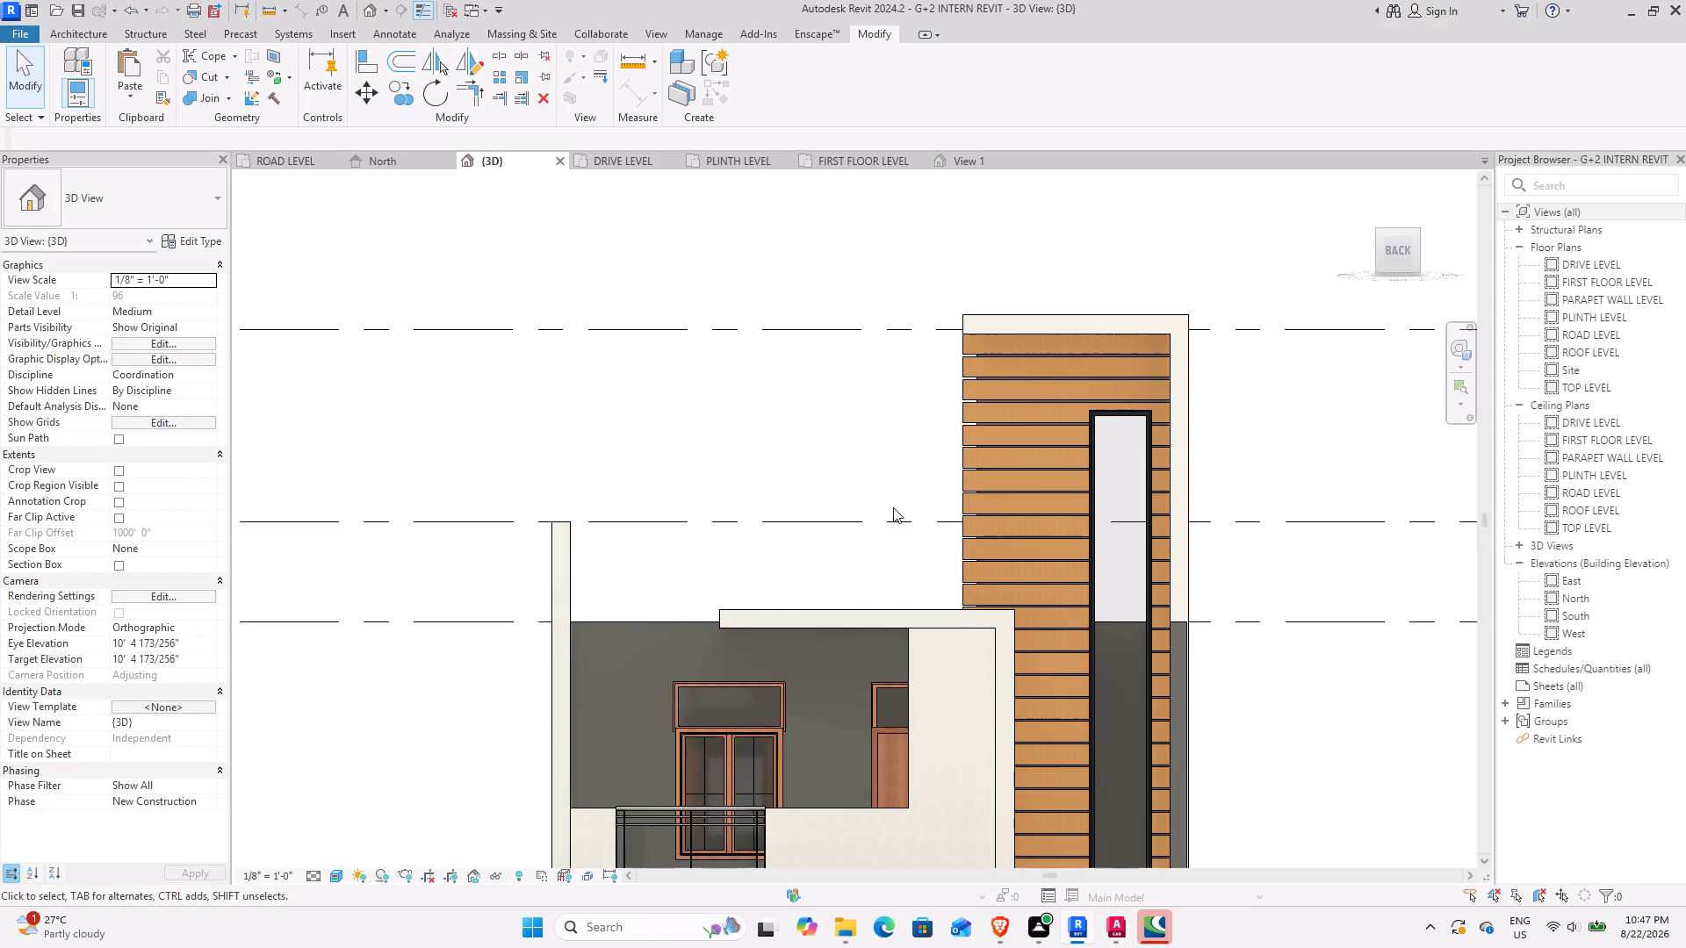
{"action": "scroll", "coordinate": [890, 516], "scroll_direction": "down", "scroll_amount": 2}
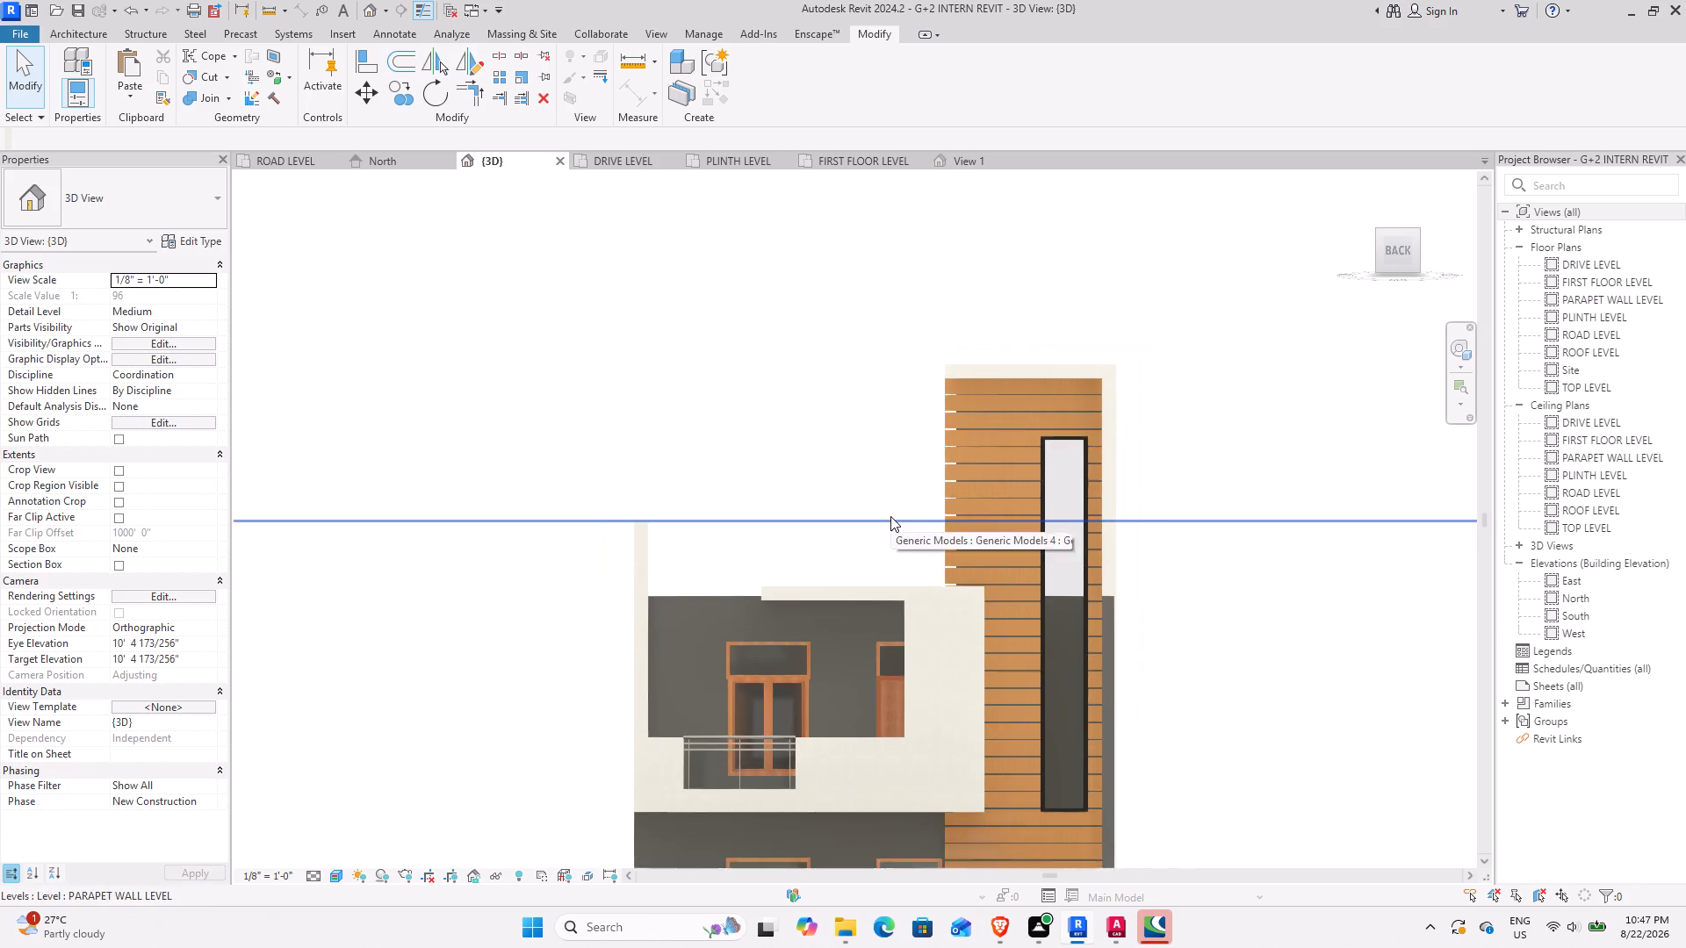
{"action": "scroll", "coordinate": [890, 516], "scroll_direction": "down", "scroll_amount": 1}
{"action": "middle_click_drag", "start_coordinate": [876, 734], "coordinate": [755, 517]}
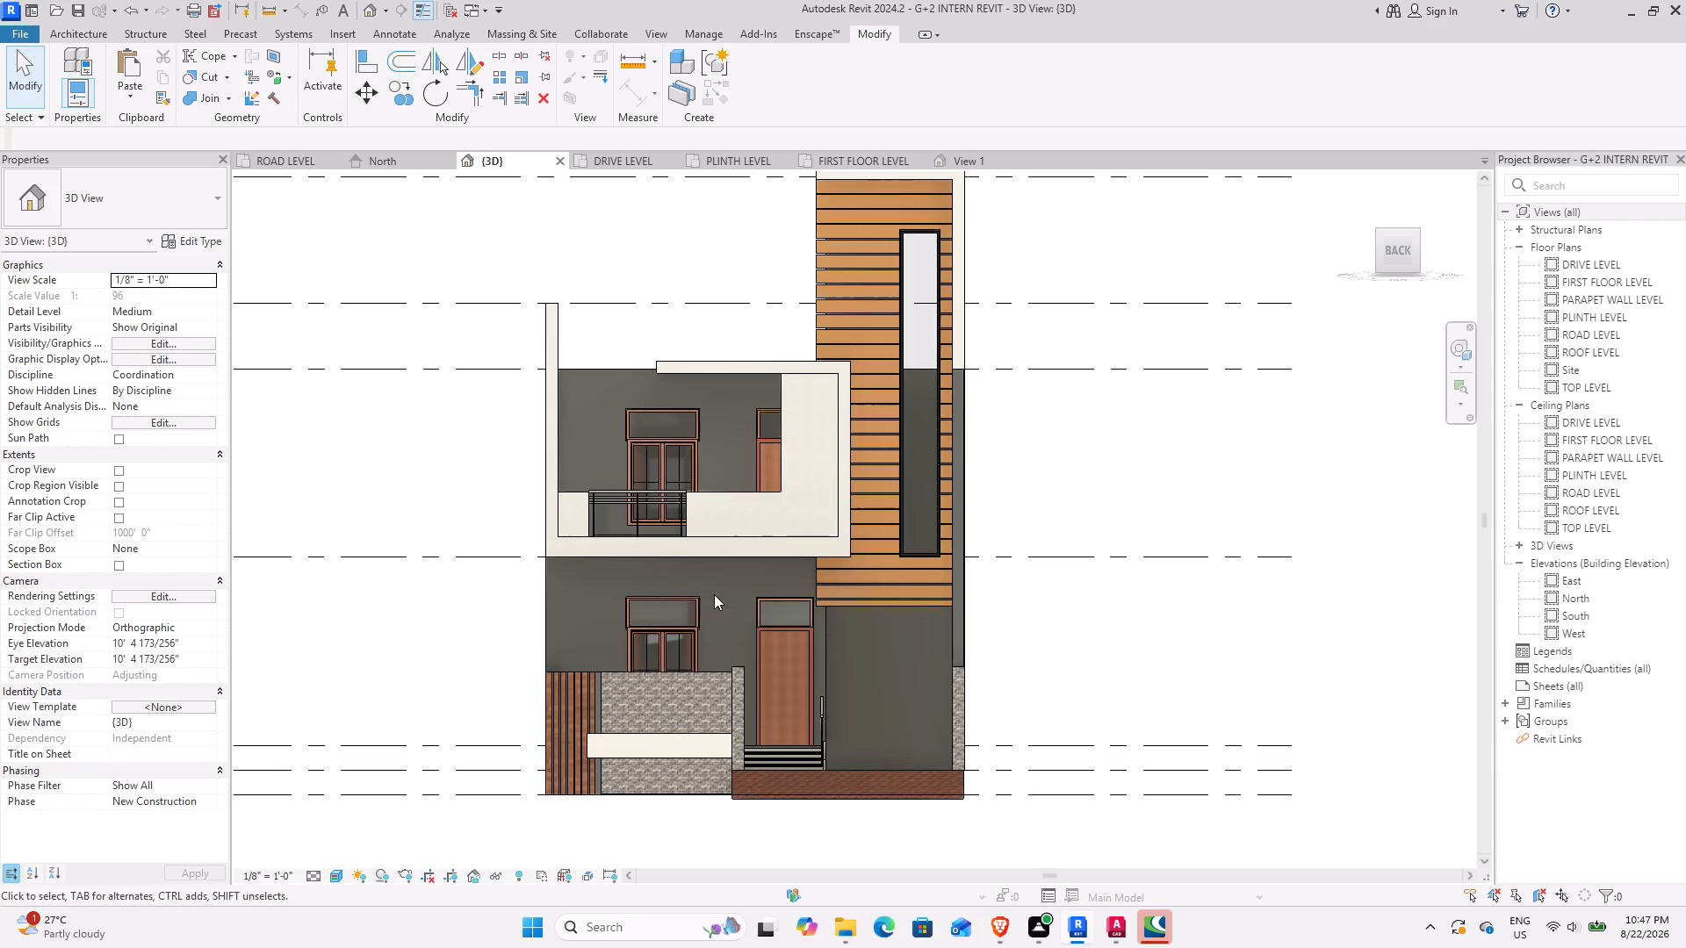
{"action": "middle_click_drag", "start_coordinate": [740, 672], "coordinate": [812, 679]}
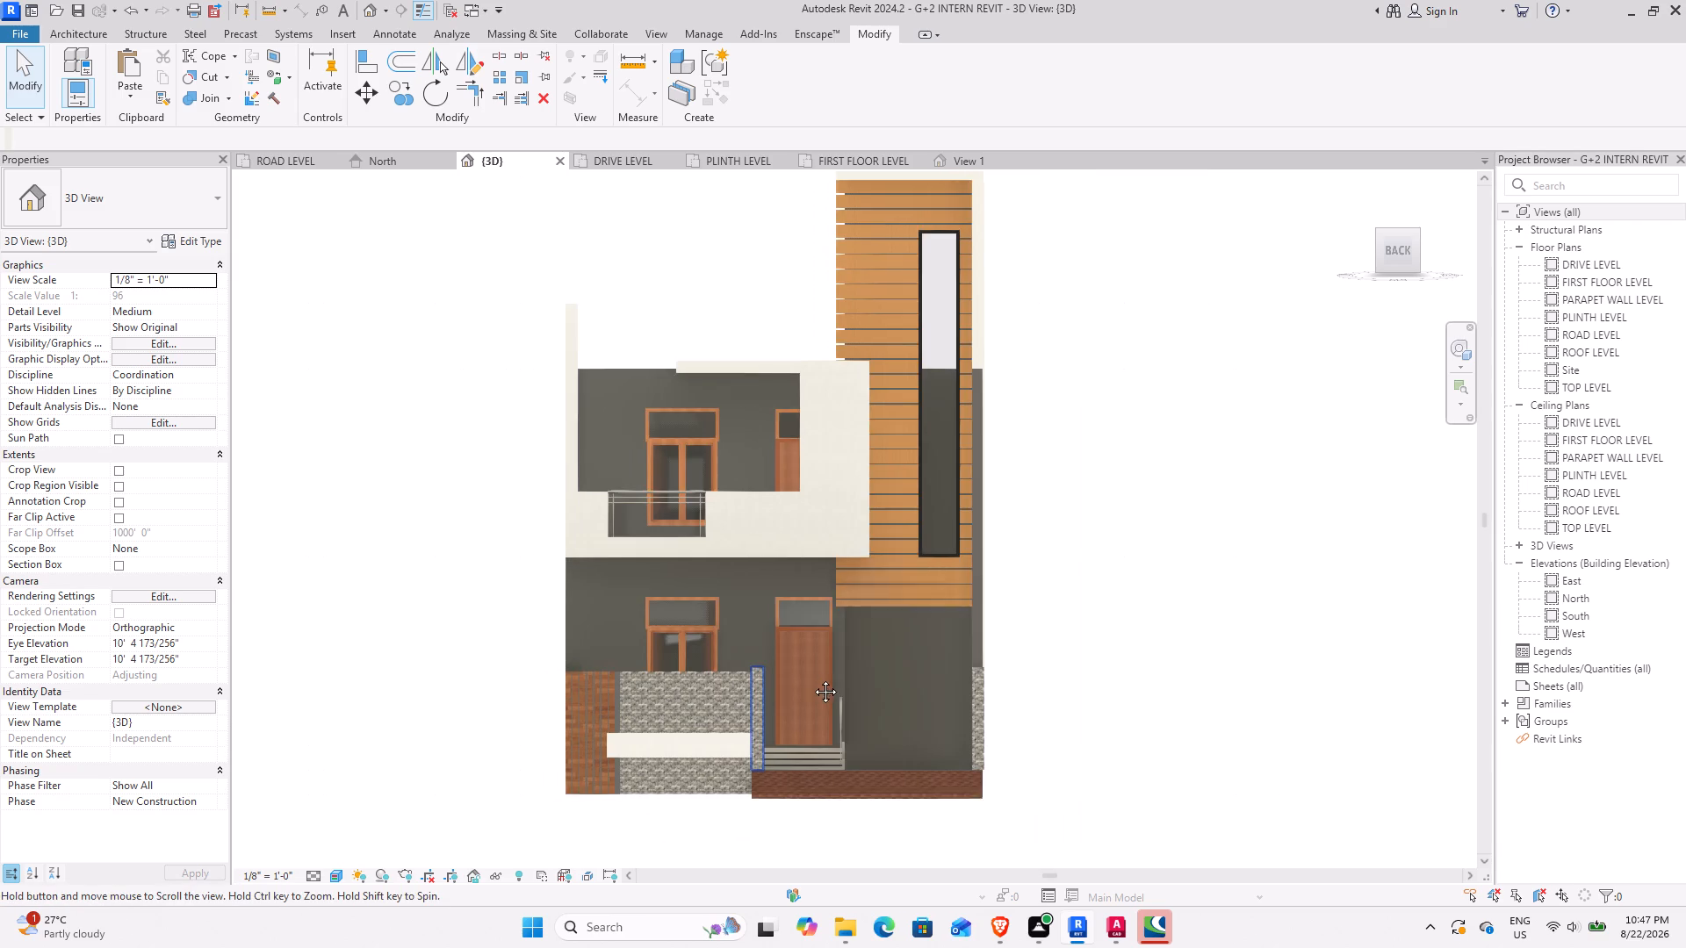
{"action": "middle_click_drag", "start_coordinate": [812, 679], "coordinate": [812, 681]}
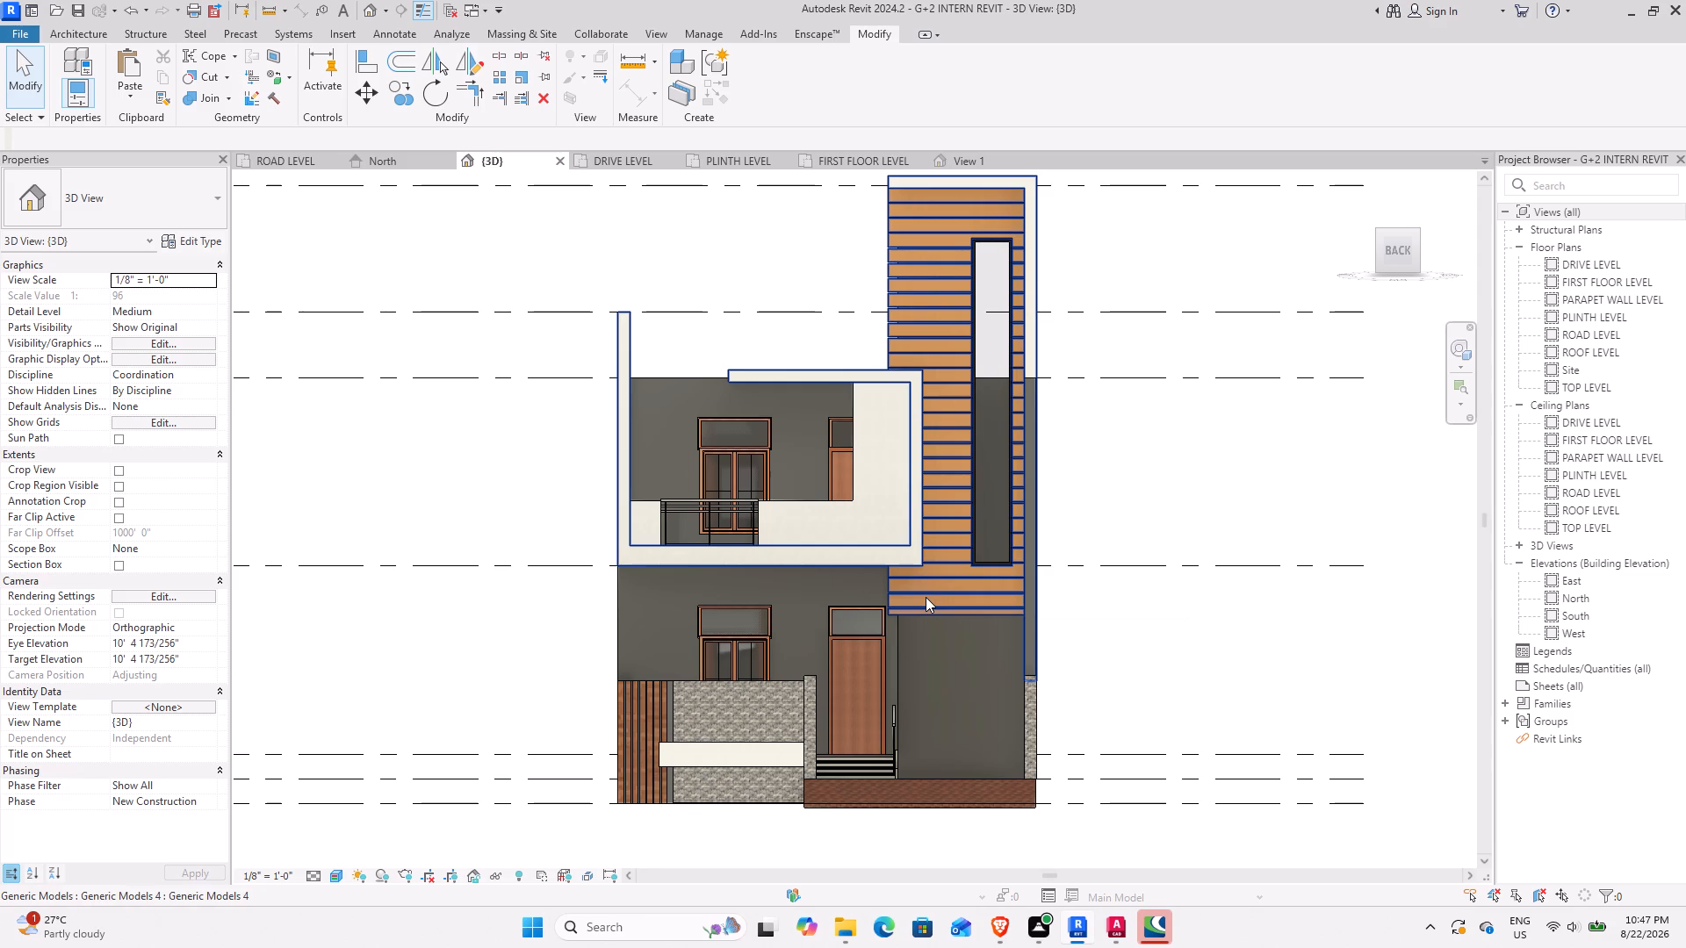
Examine where the cream balcony frame's lower edge meets the timber cladding above the entrance door.
{"action": "scroll", "coordinate": [911, 587], "scroll_direction": "up", "scroll_amount": 2}
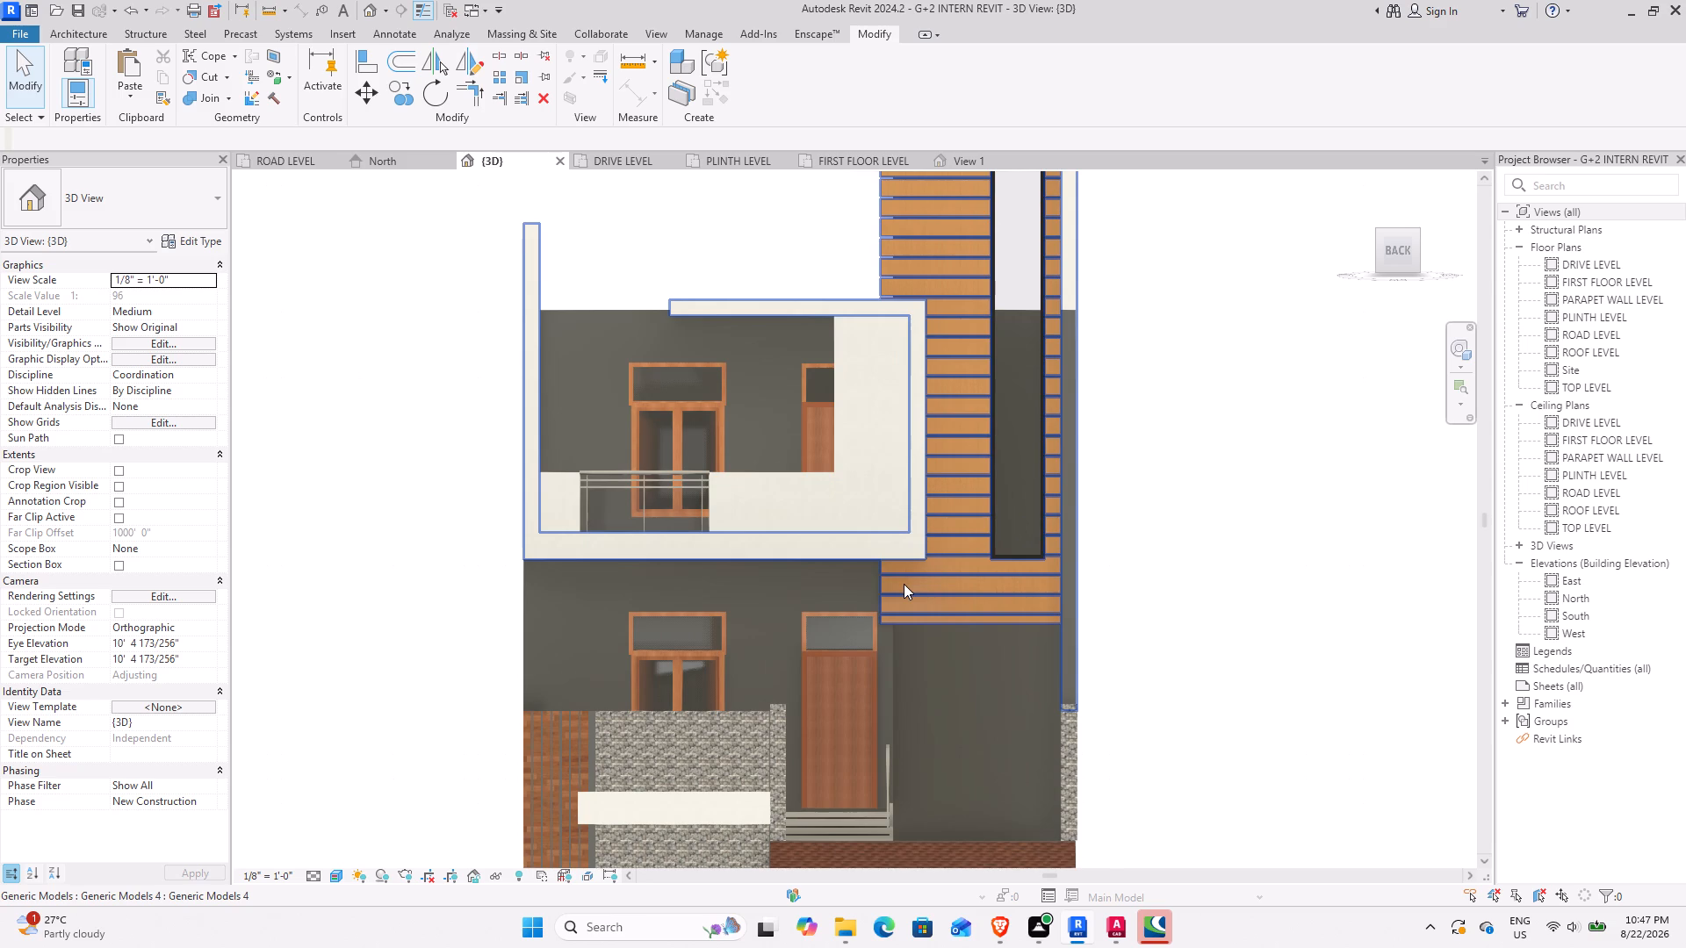
{"action": "scroll", "coordinate": [904, 584], "scroll_direction": "up", "scroll_amount": 4}
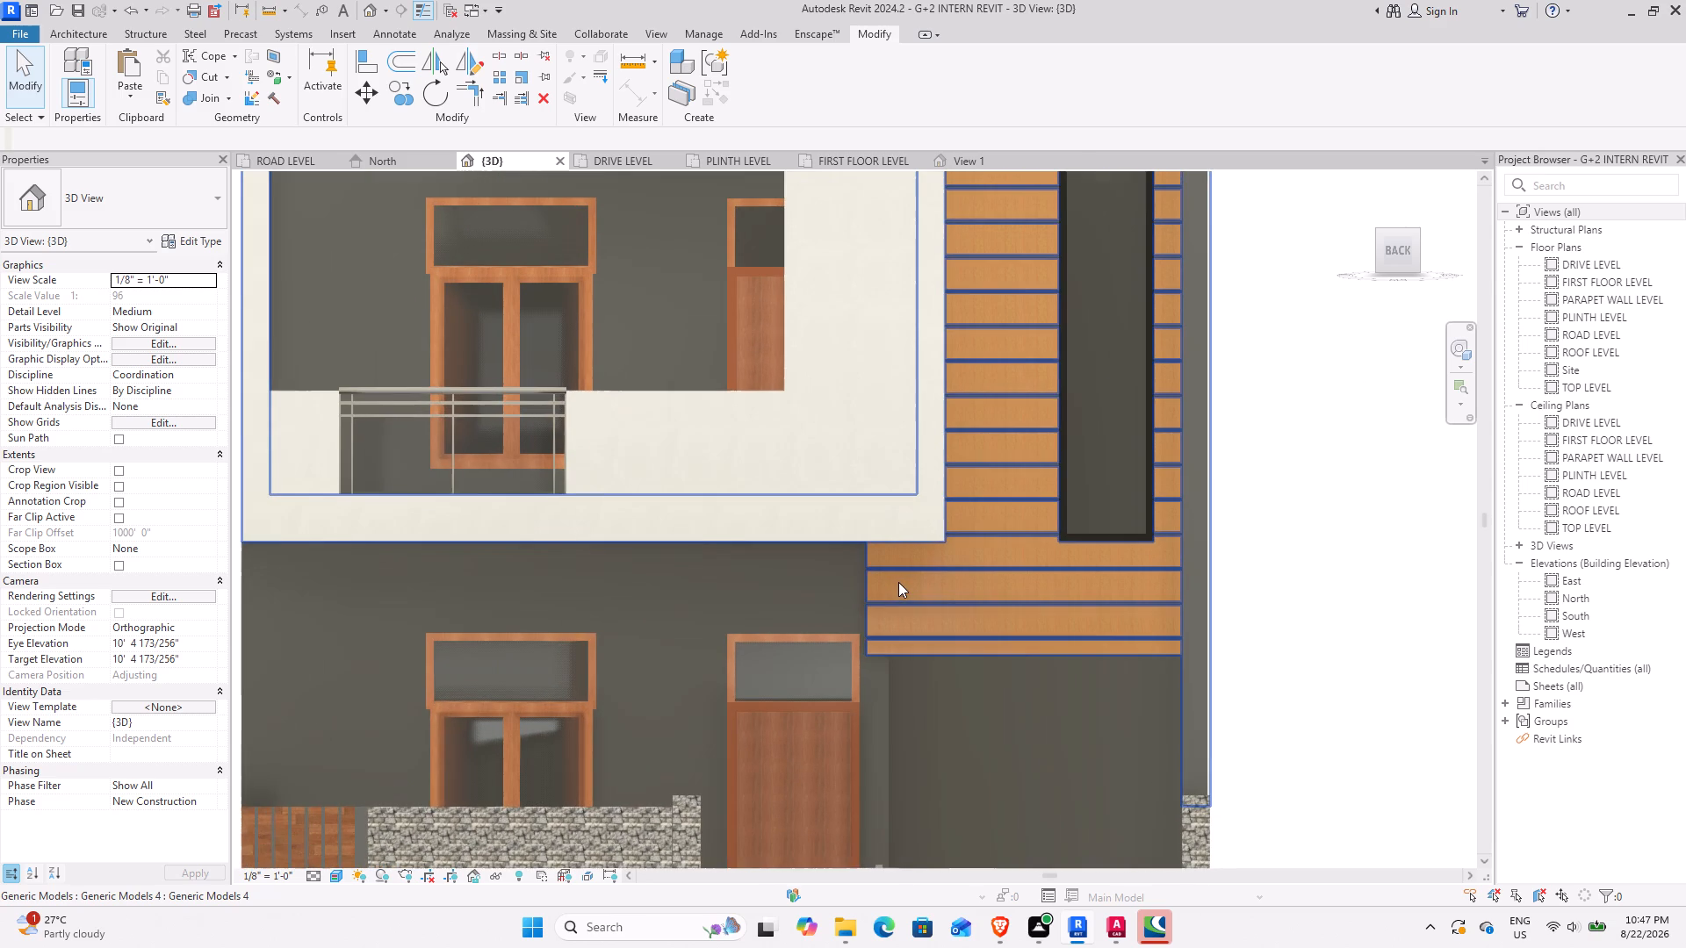
{"action": "scroll", "coordinate": [898, 582], "scroll_direction": "up", "scroll_amount": 2}
{"action": "middle_click_drag", "start_coordinate": [898, 580], "coordinate": [1116, 611]}
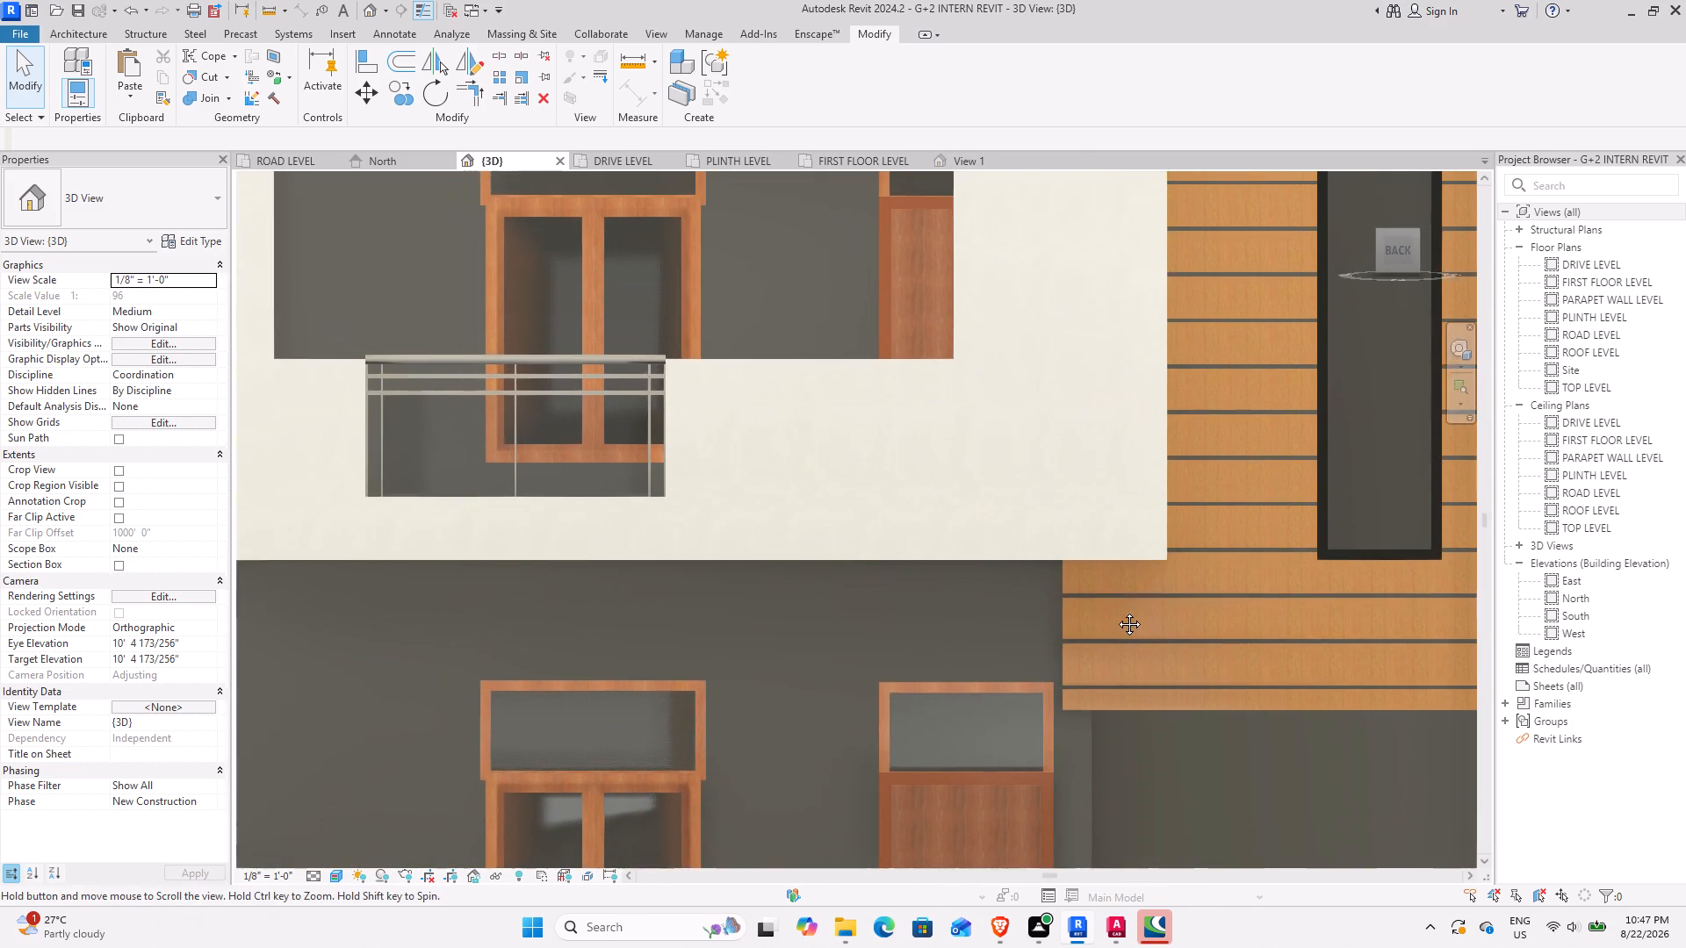
{"action": "middle_click_drag", "start_coordinate": [1116, 611], "coordinate": [1118, 611]}
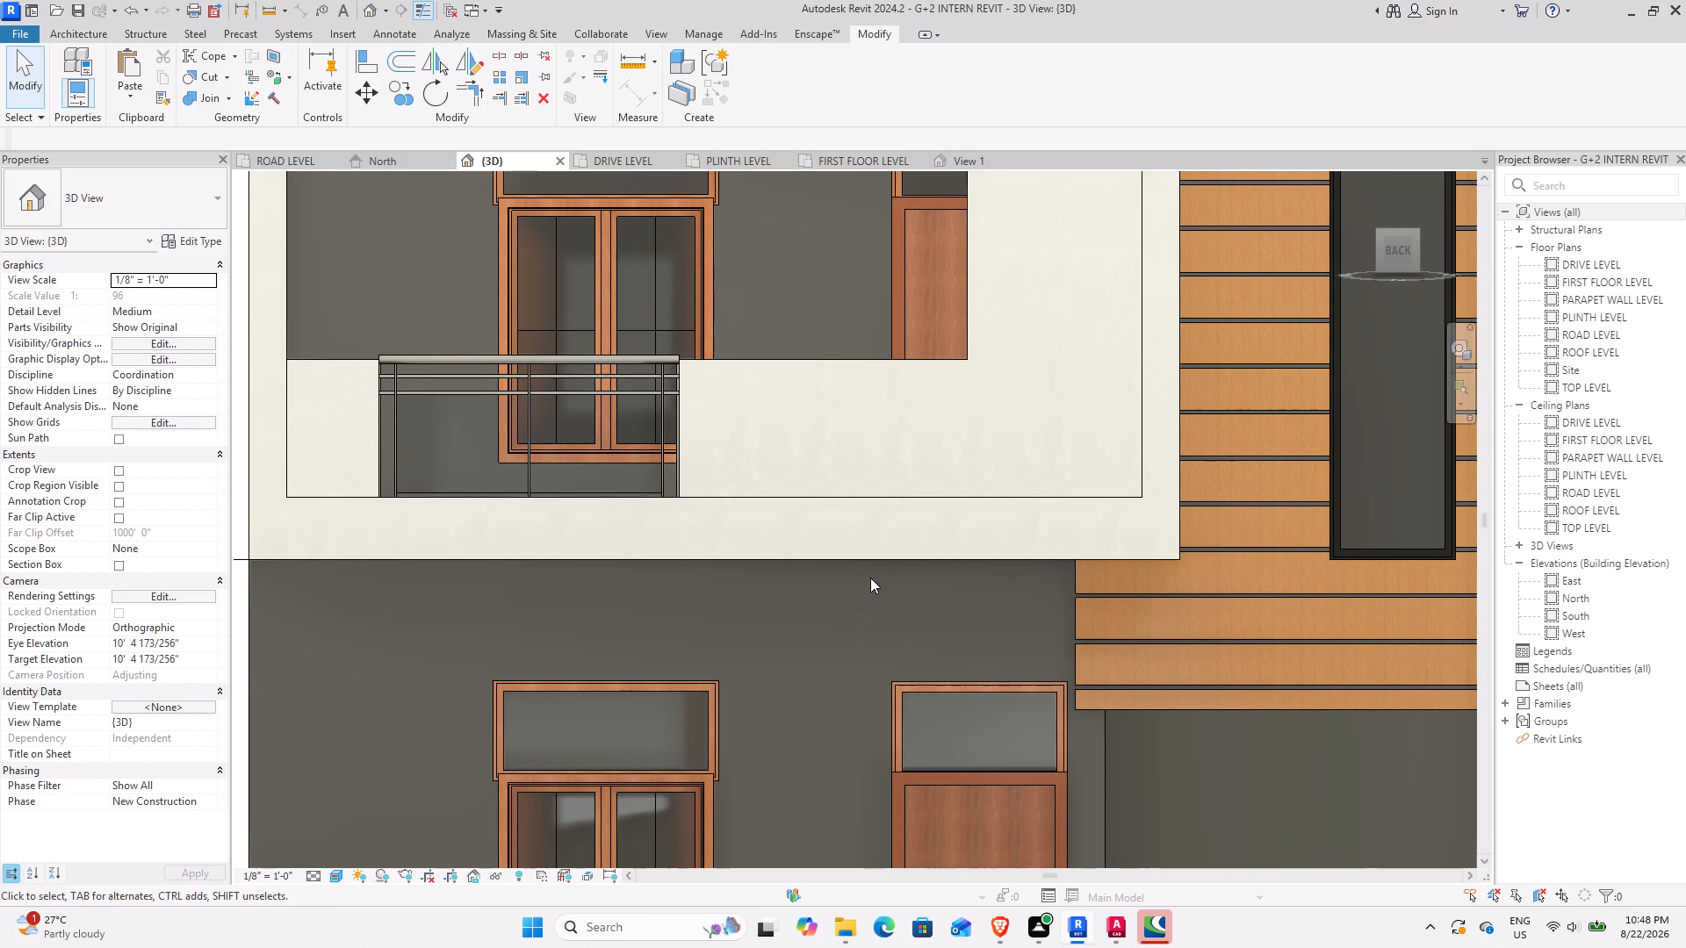
Compare the first-floor balcony, ground-floor window and door, and tower cladding across the back facade.
{"action": "scroll", "coordinate": [867, 395], "scroll_direction": "down", "scroll_amount": 7}
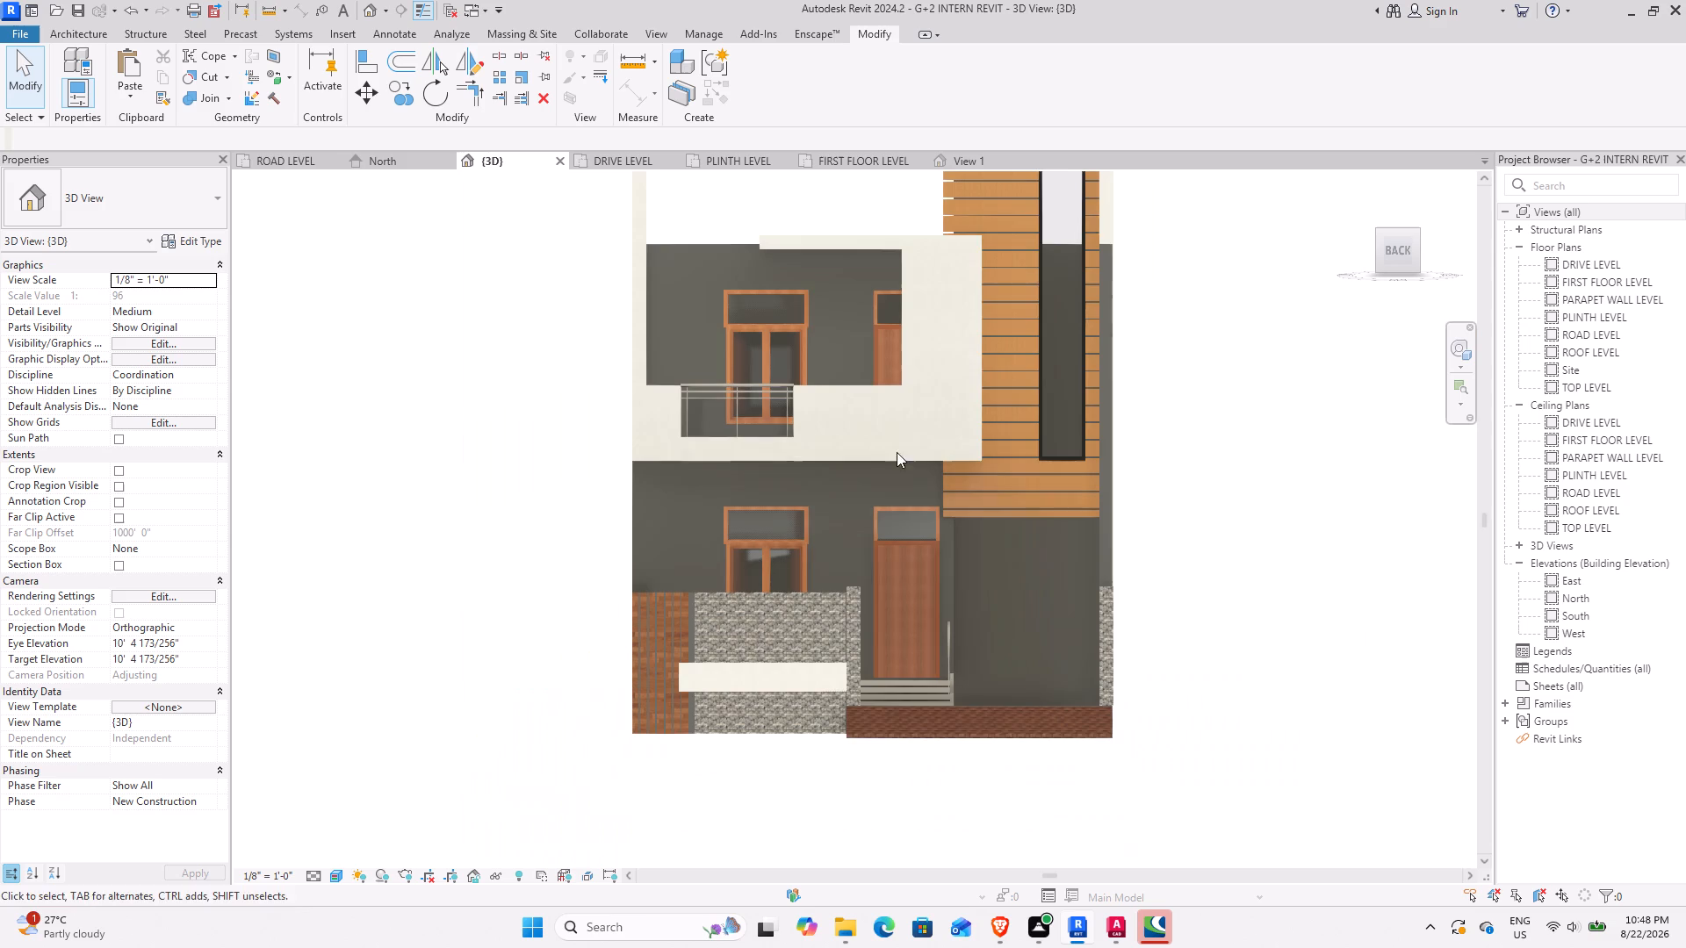
{"action": "middle_click_drag", "start_coordinate": [1020, 417], "coordinate": [1016, 569]}
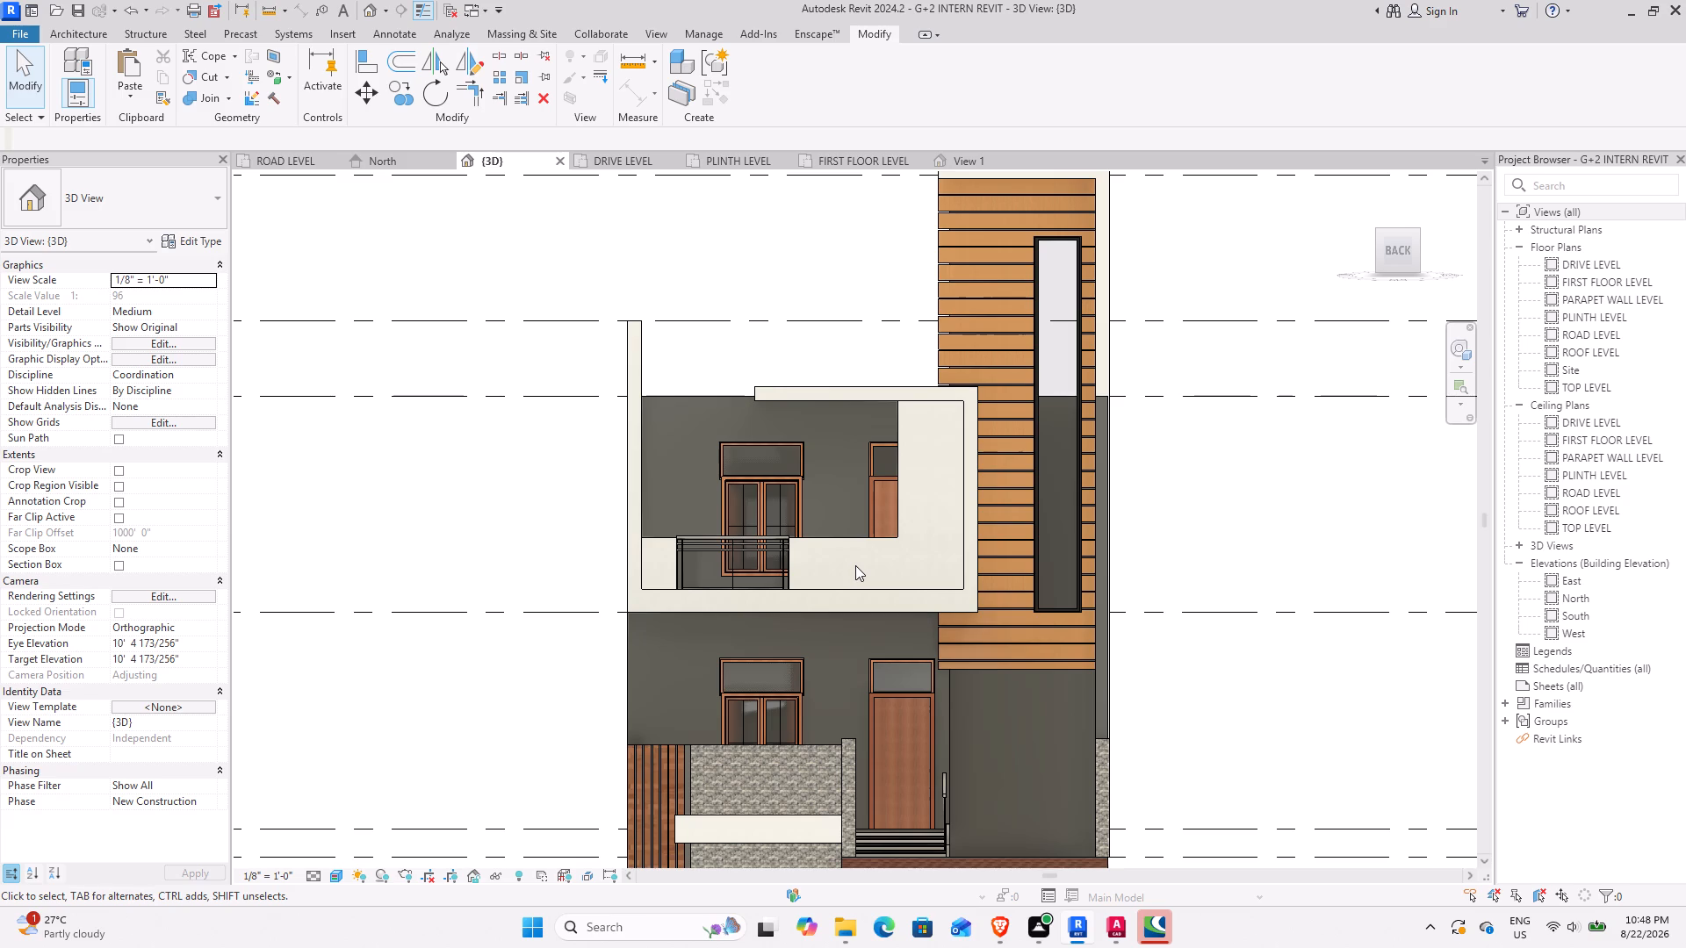
{"action": "scroll", "coordinate": [947, 697], "scroll_direction": "up", "scroll_amount": 2}
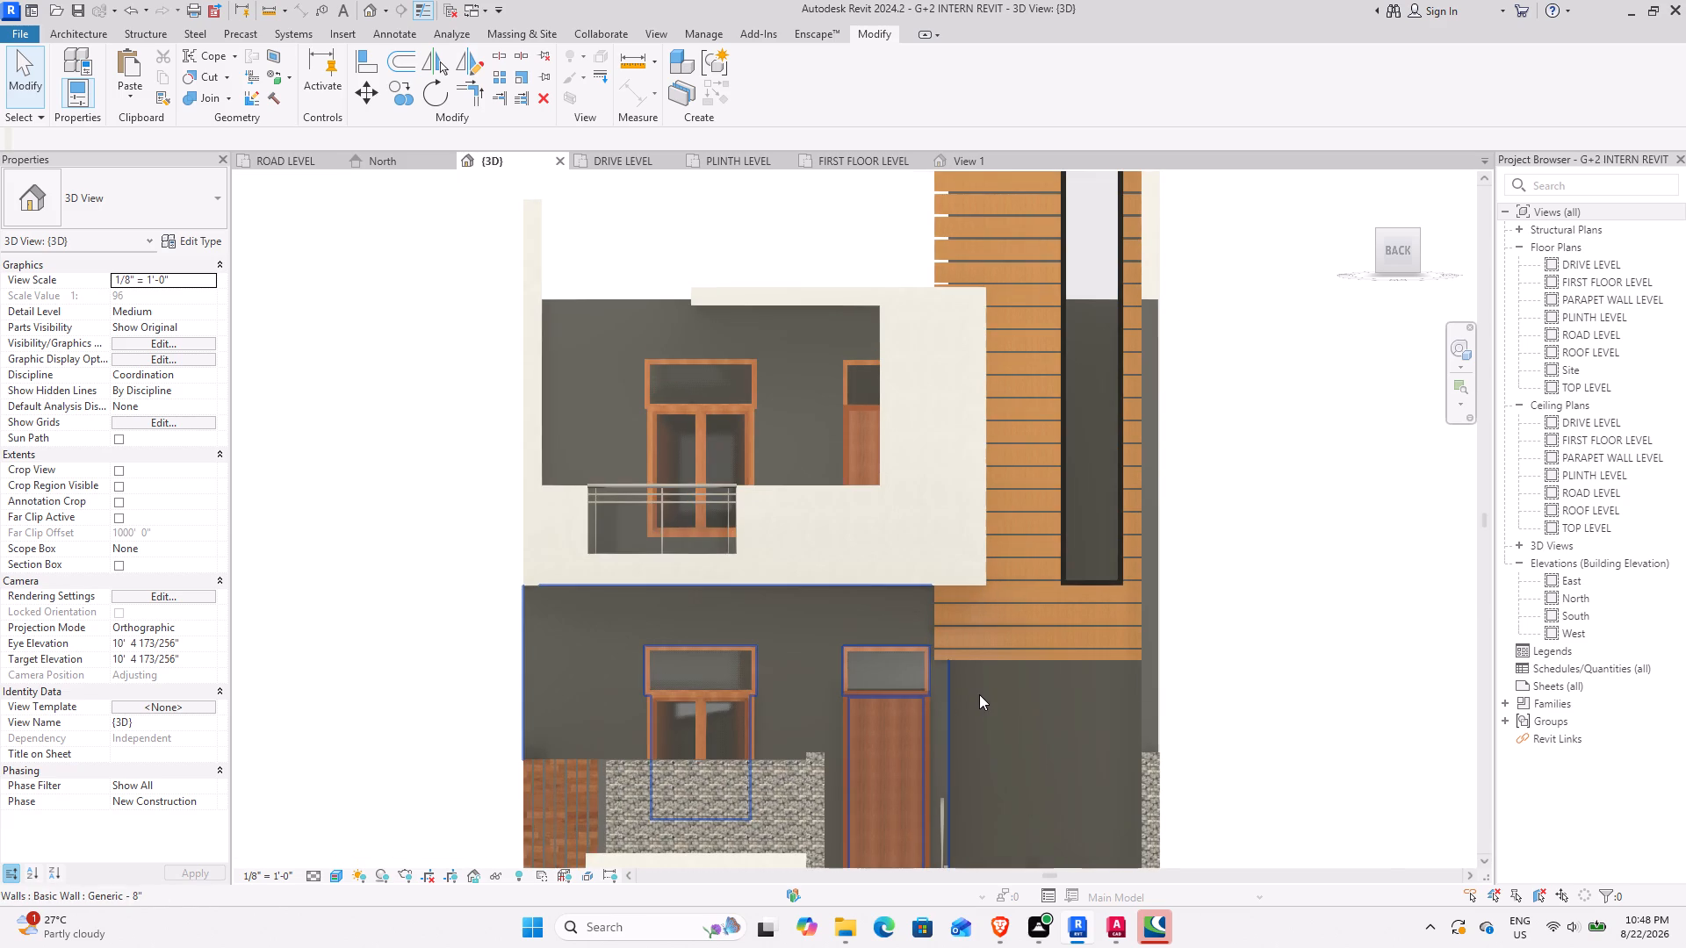
{"action": "scroll", "coordinate": [977, 694], "scroll_direction": "up", "scroll_amount": 3}
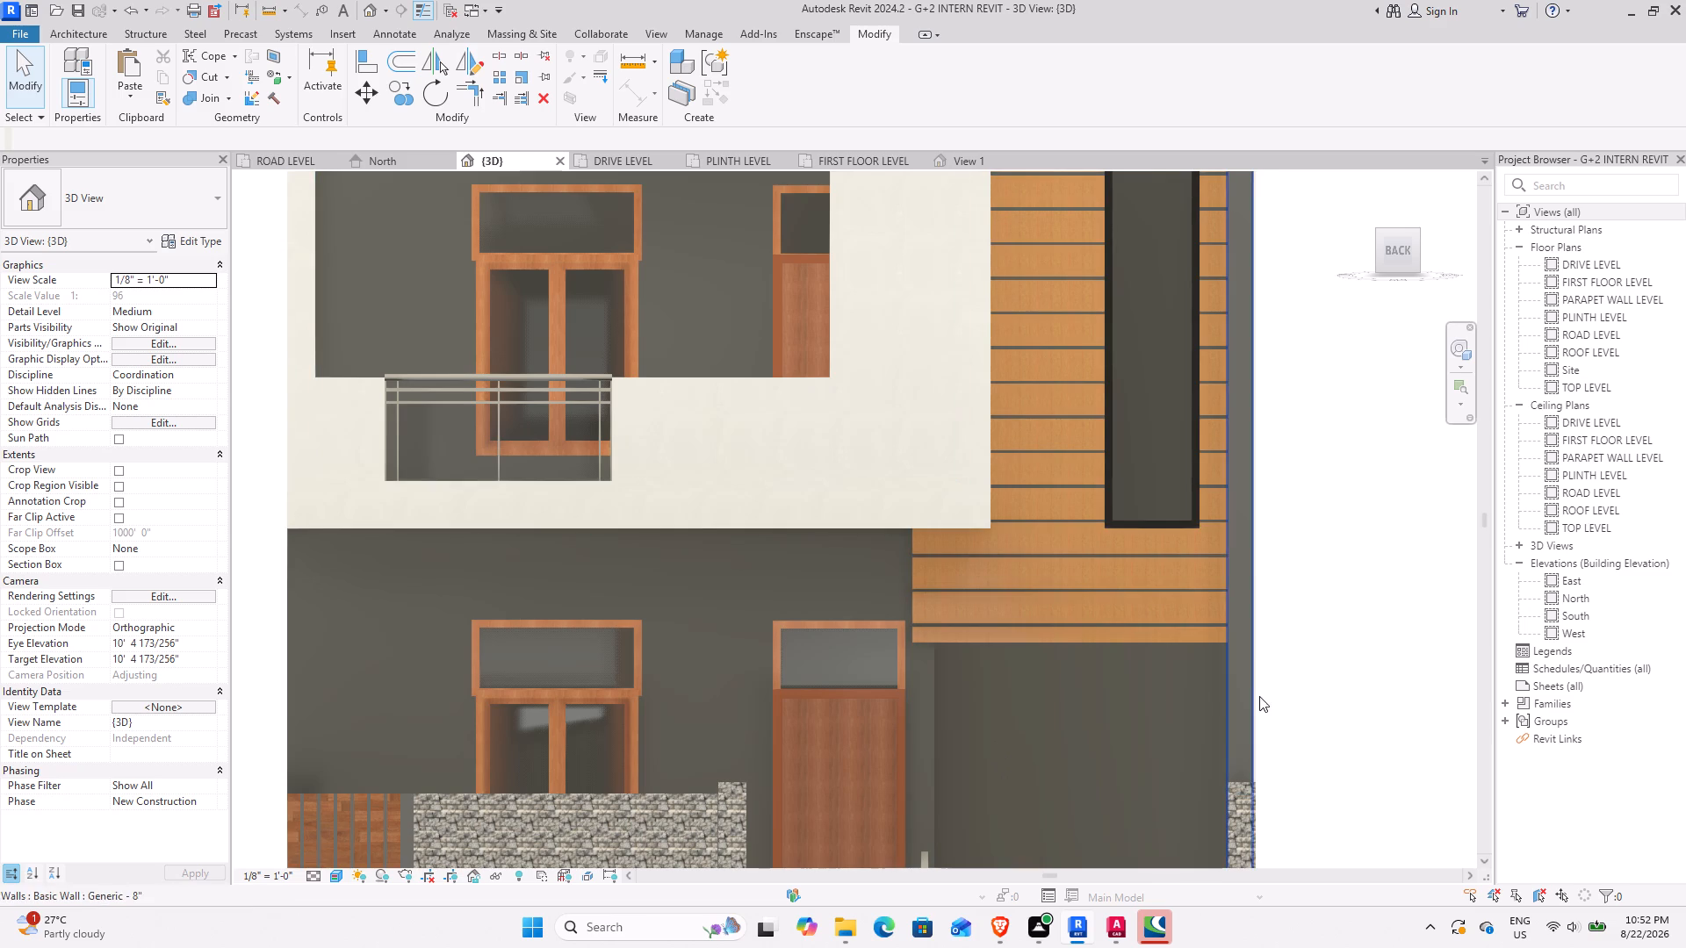
{"action": "scroll", "coordinate": [1060, 816], "scroll_direction": "up", "scroll_amount": 1}
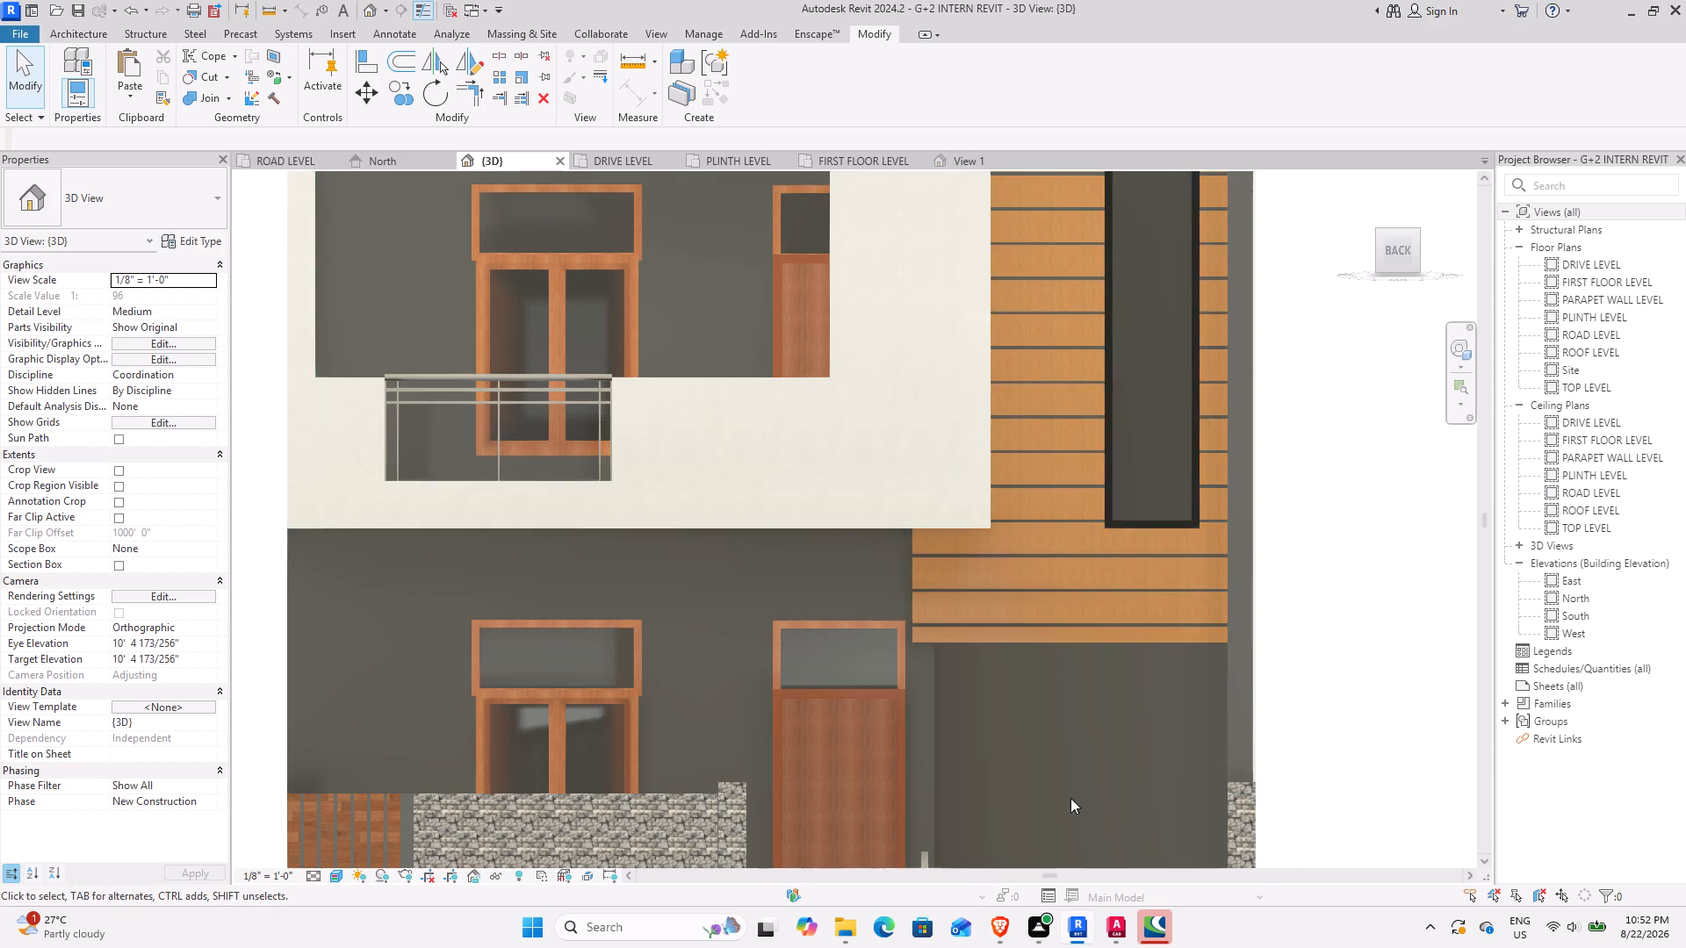
{"action": "scroll", "coordinate": [722, 576], "scroll_direction": "down", "scroll_amount": 6}
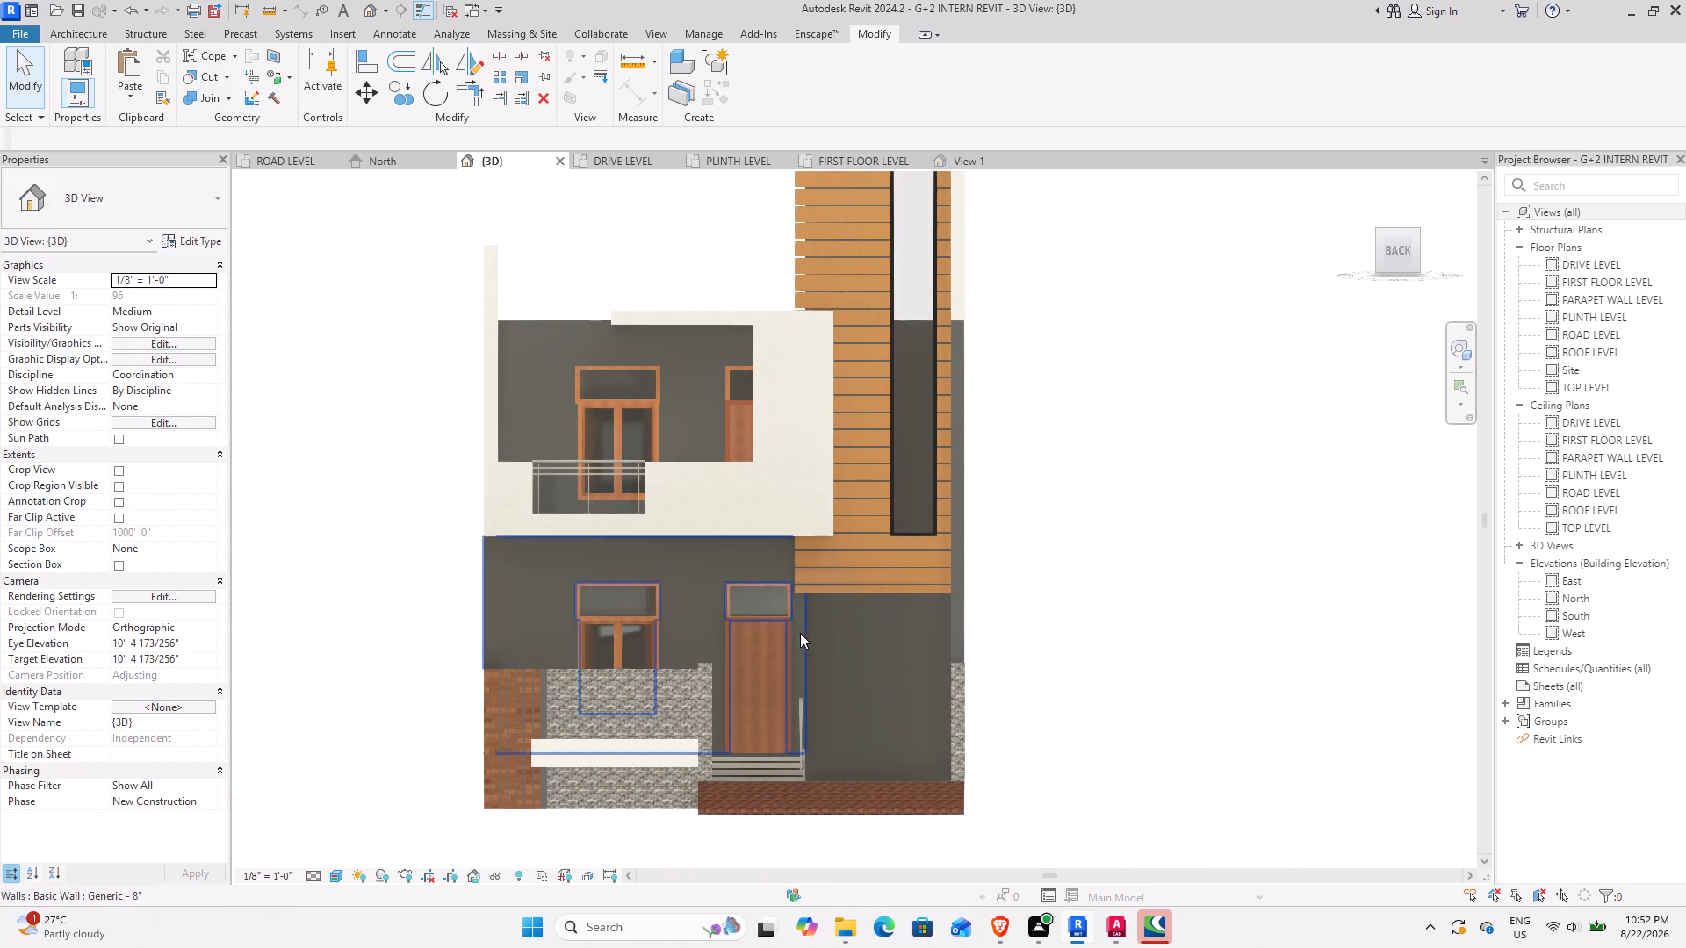
{"action": "middle_click_drag", "start_coordinate": [799, 633], "coordinate": [724, 691]}
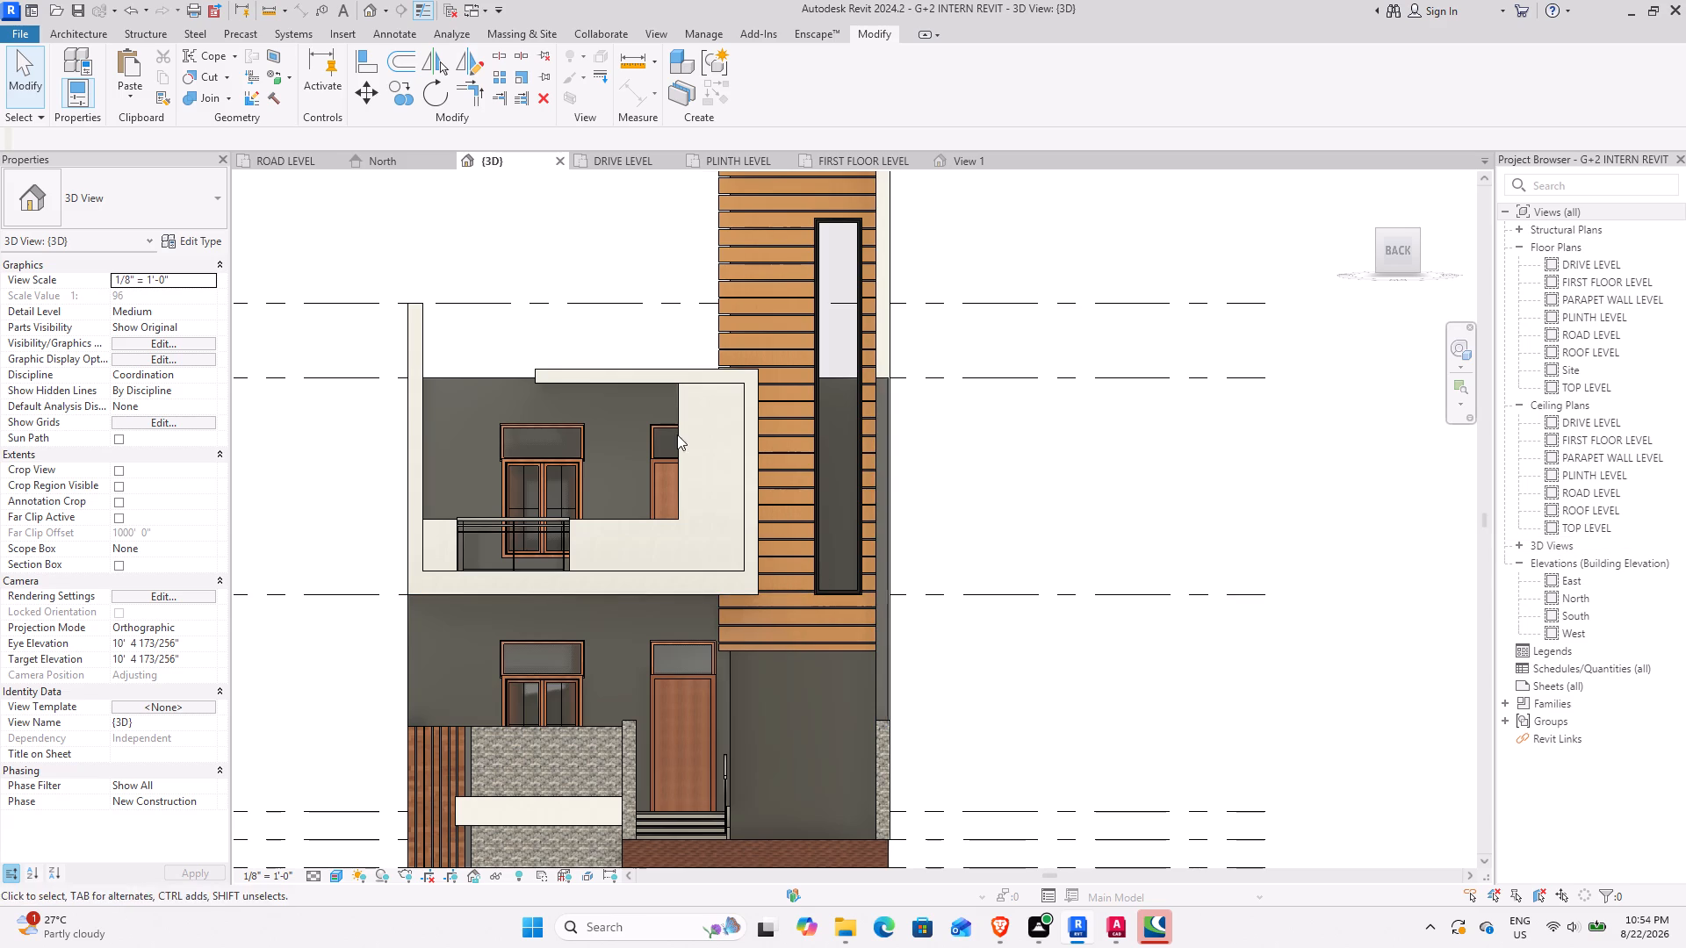
Inspect the back facade from the tower's tall window strip and top frame down to the entrance door, steps and boundary wall.
{"action": "middle_click_drag", "start_coordinate": [630, 463], "coordinate": [825, 282]}
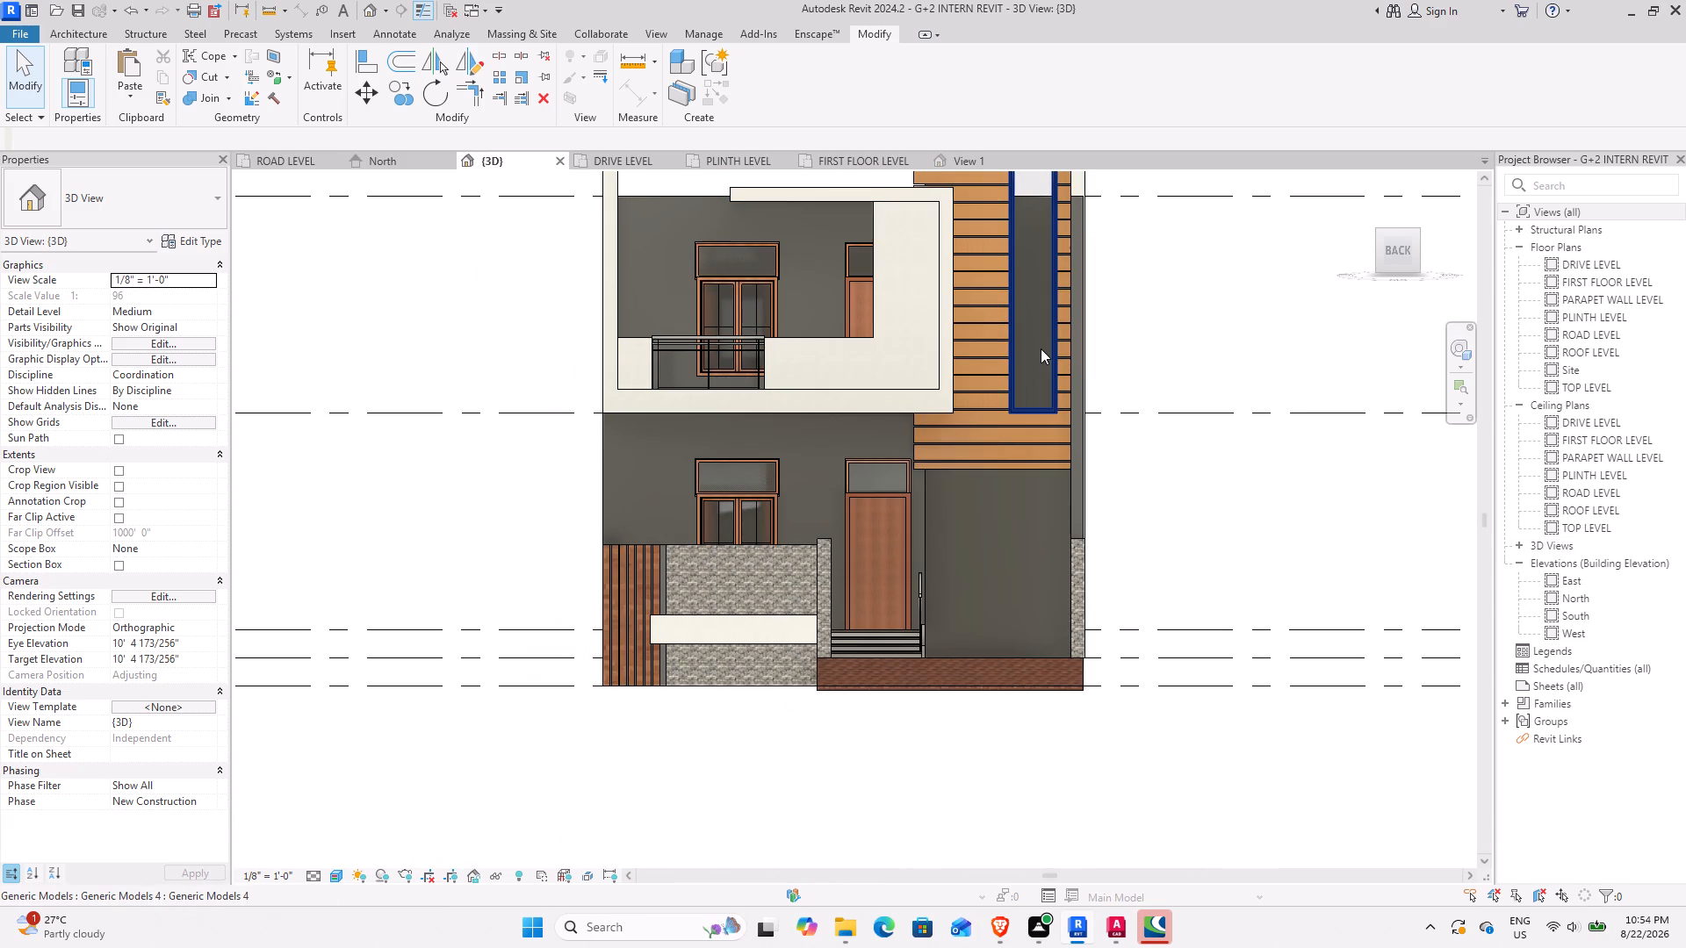
{"action": "scroll", "coordinate": [1041, 348], "scroll_direction": "up", "scroll_amount": 4}
{"action": "middle_click_drag", "start_coordinate": [1041, 348], "coordinate": [1219, 673]}
{"action": "middle_click_drag", "start_coordinate": [1145, 249], "coordinate": [1130, 353]}
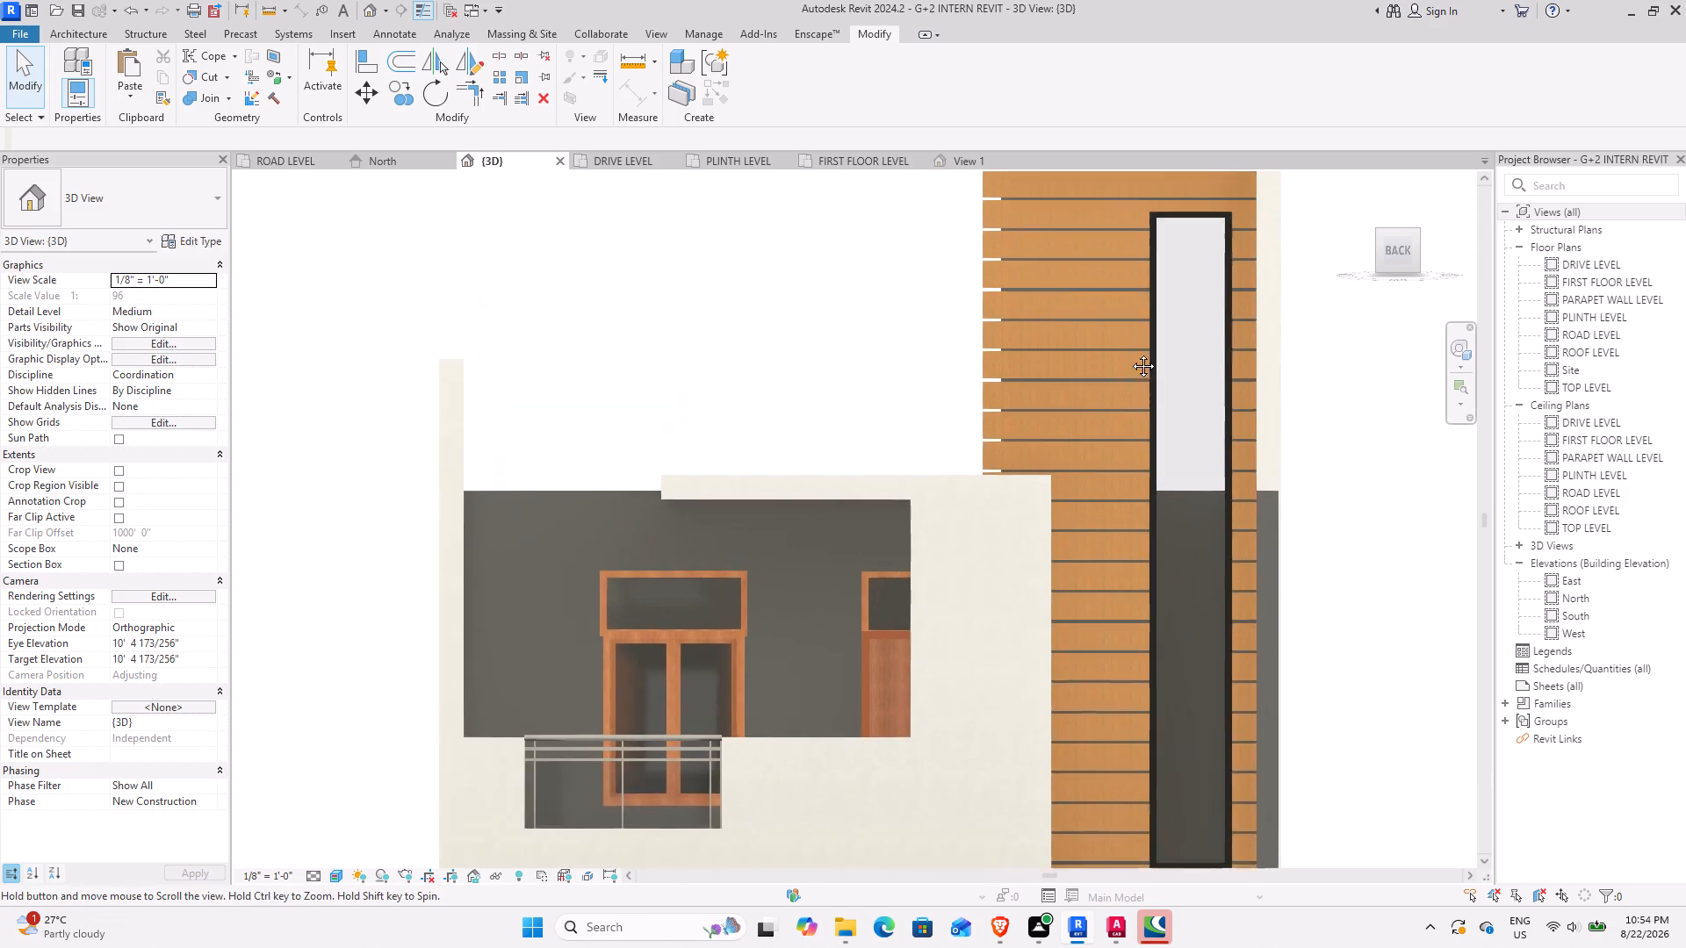
{"action": "middle_click_drag", "start_coordinate": [1130, 353], "coordinate": [1151, 502]}
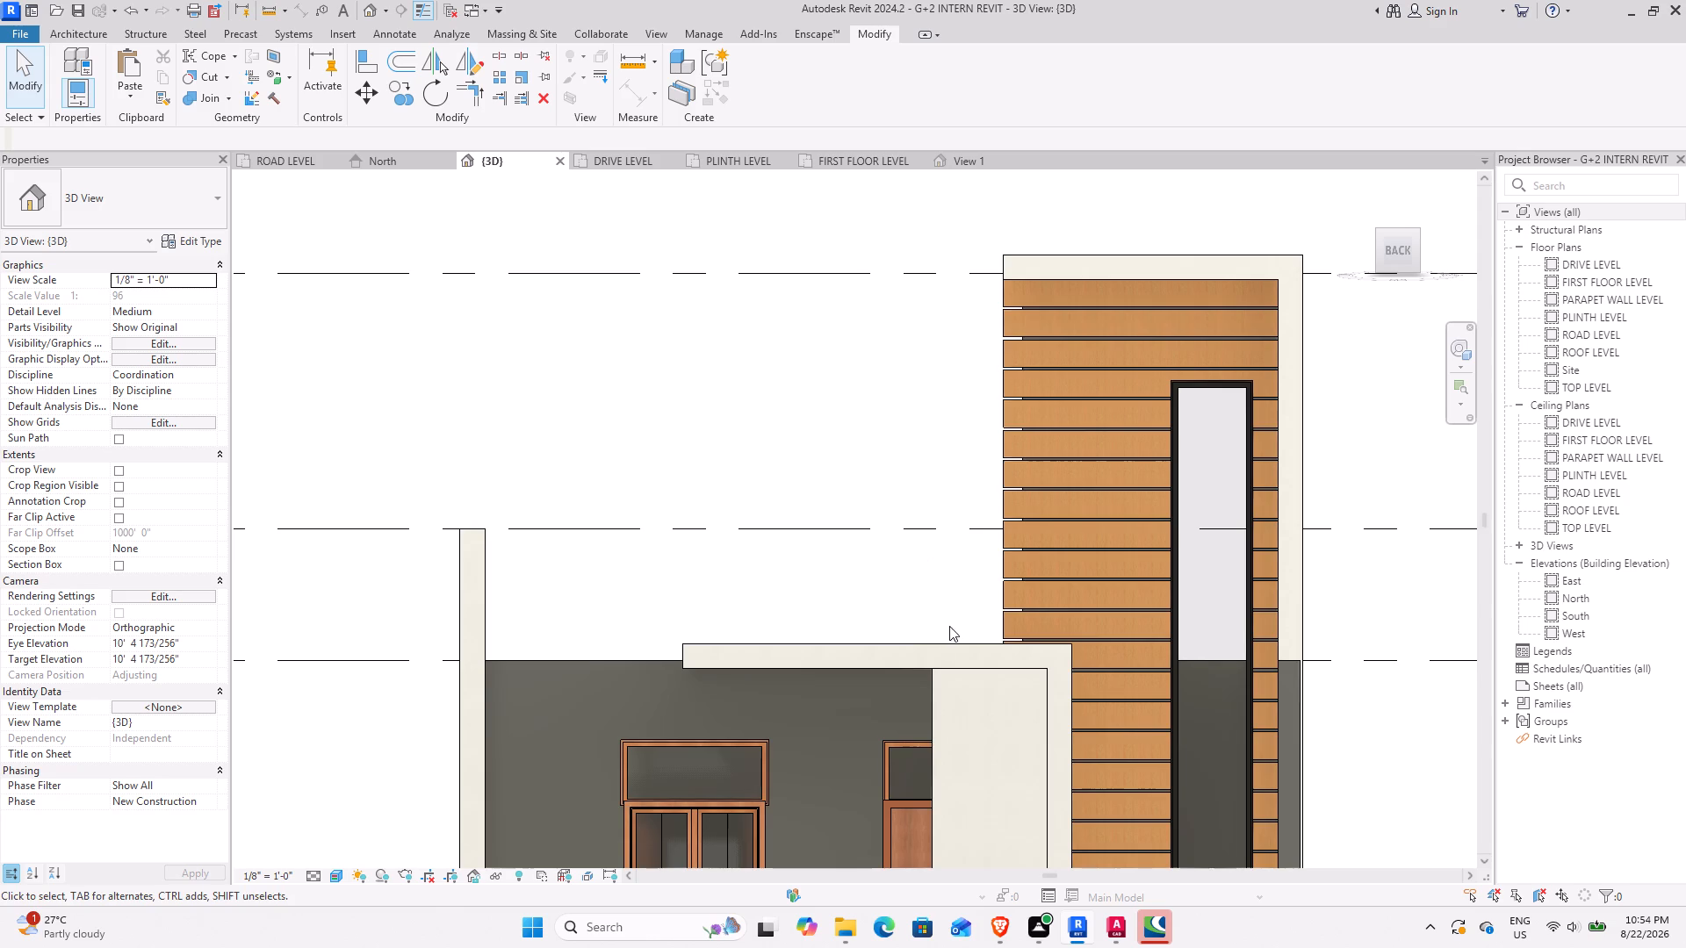
{"action": "middle_click_drag", "start_coordinate": [934, 626], "coordinate": [763, 248]}
{"action": "middle_click_drag", "start_coordinate": [841, 620], "coordinate": [828, 537]}
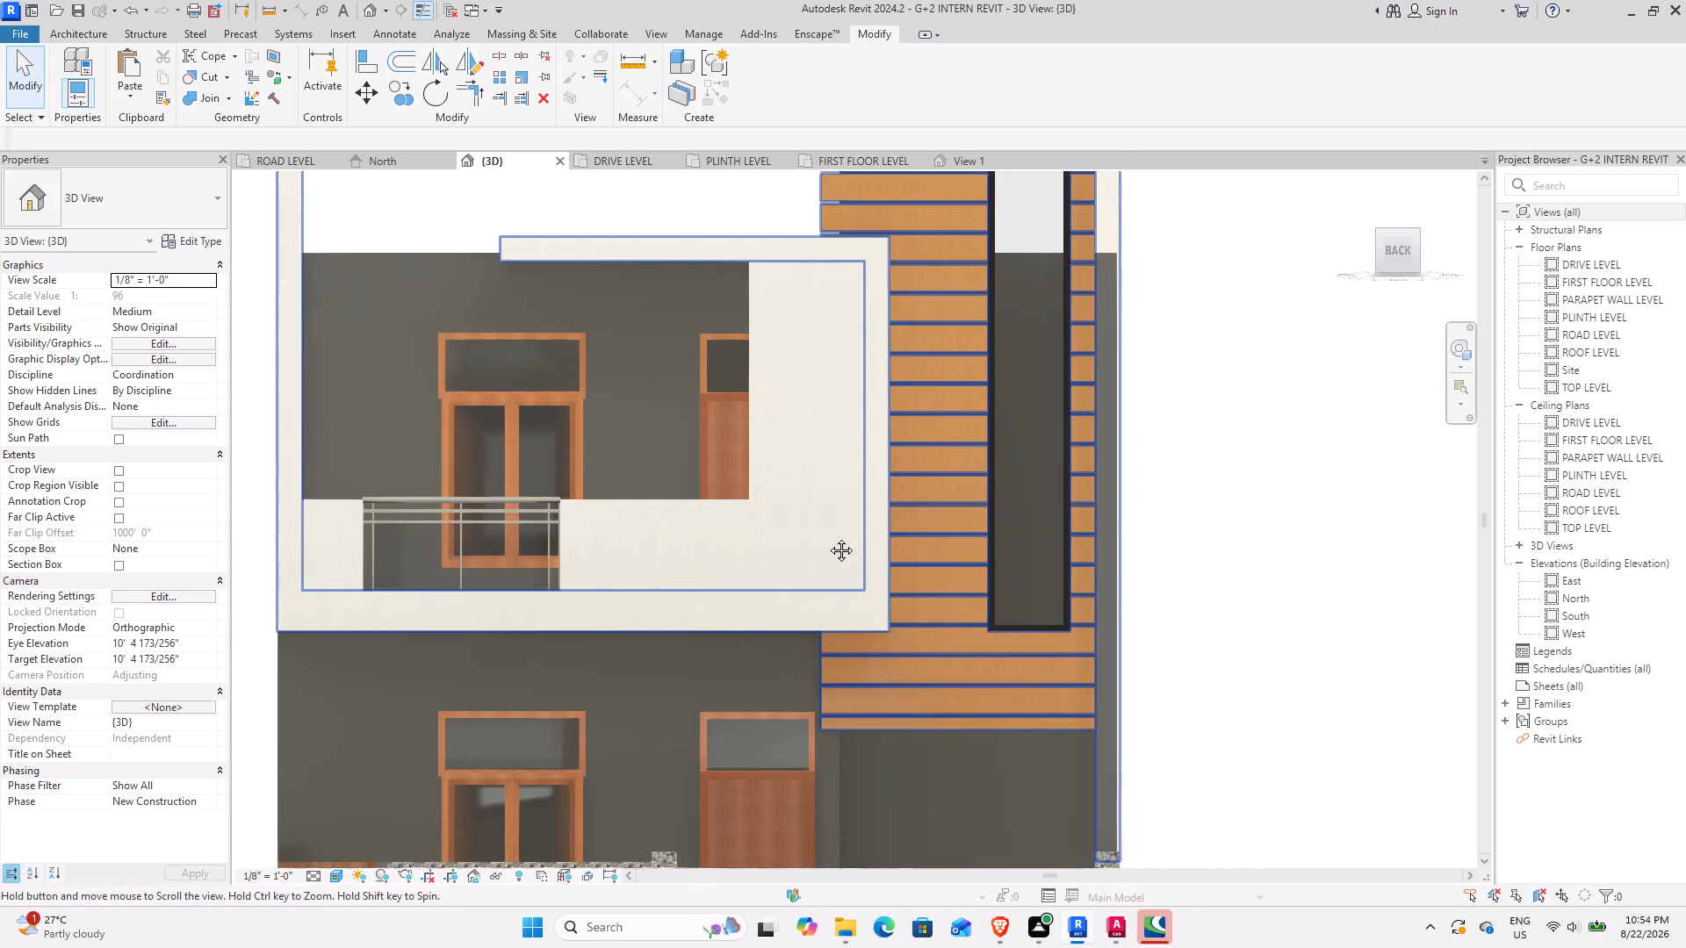
{"action": "middle_click_drag", "start_coordinate": [828, 537], "coordinate": [823, 455]}
{"action": "middle_click_drag", "start_coordinate": [962, 671], "coordinate": [894, 342]}
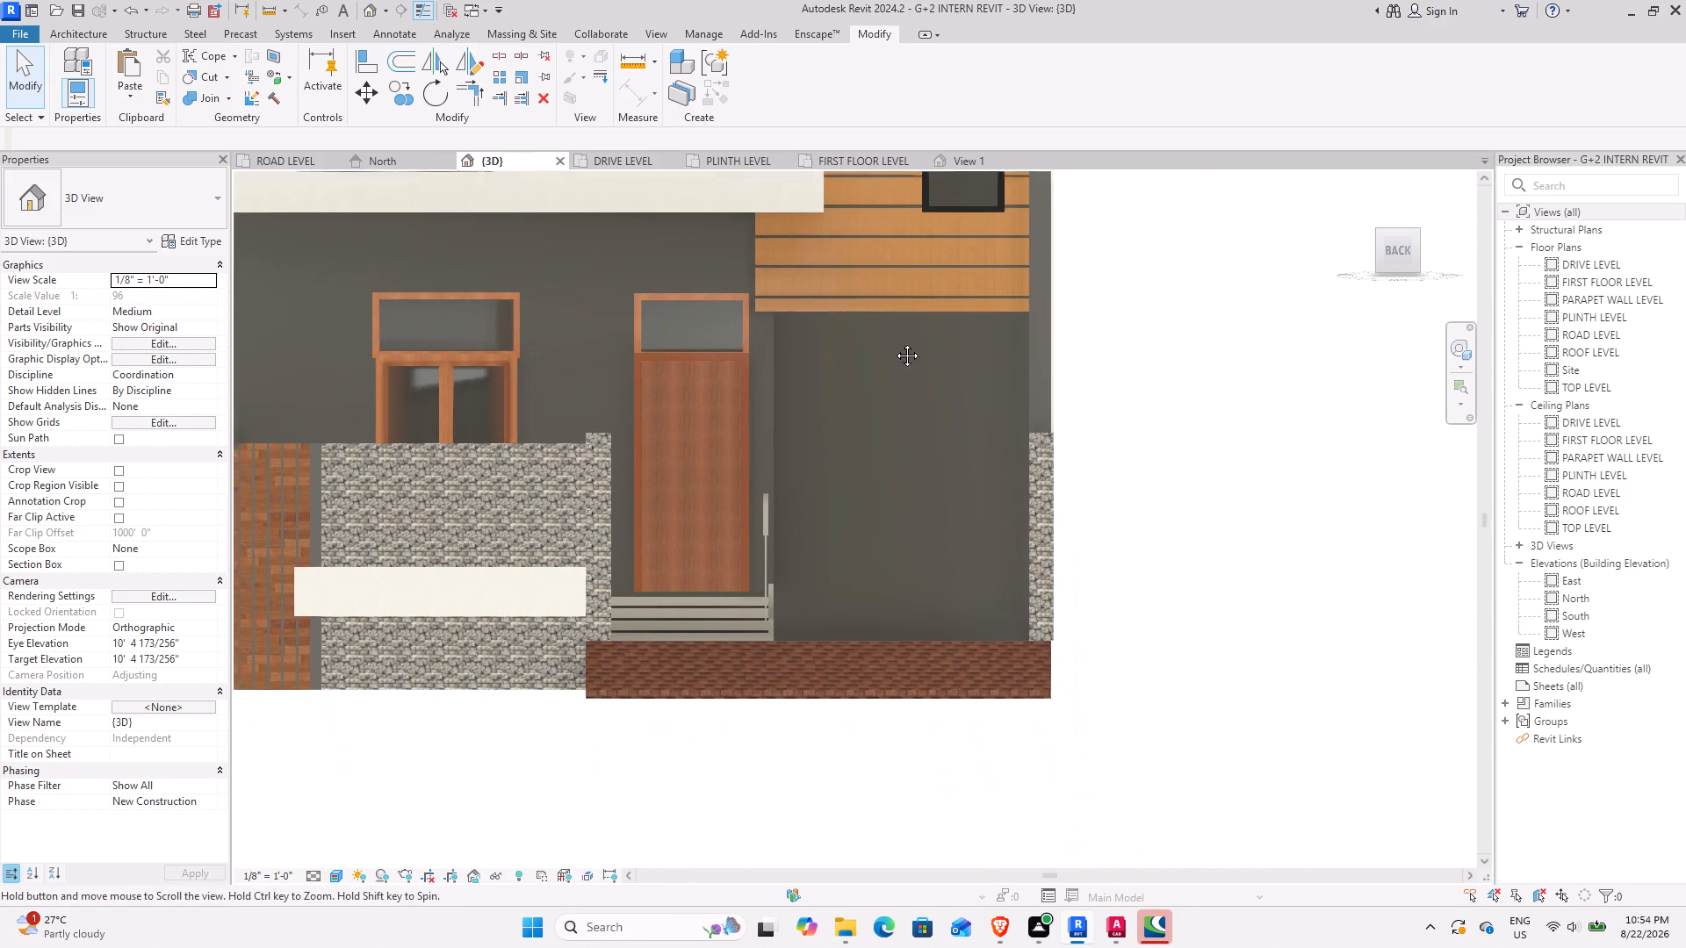
{"action": "middle_click_drag", "start_coordinate": [894, 342], "coordinate": [894, 339]}
{"action": "middle_click", "coordinate": [894, 339]}
{"action": "middle_click_drag", "start_coordinate": [904, 384], "coordinate": [940, 528]}
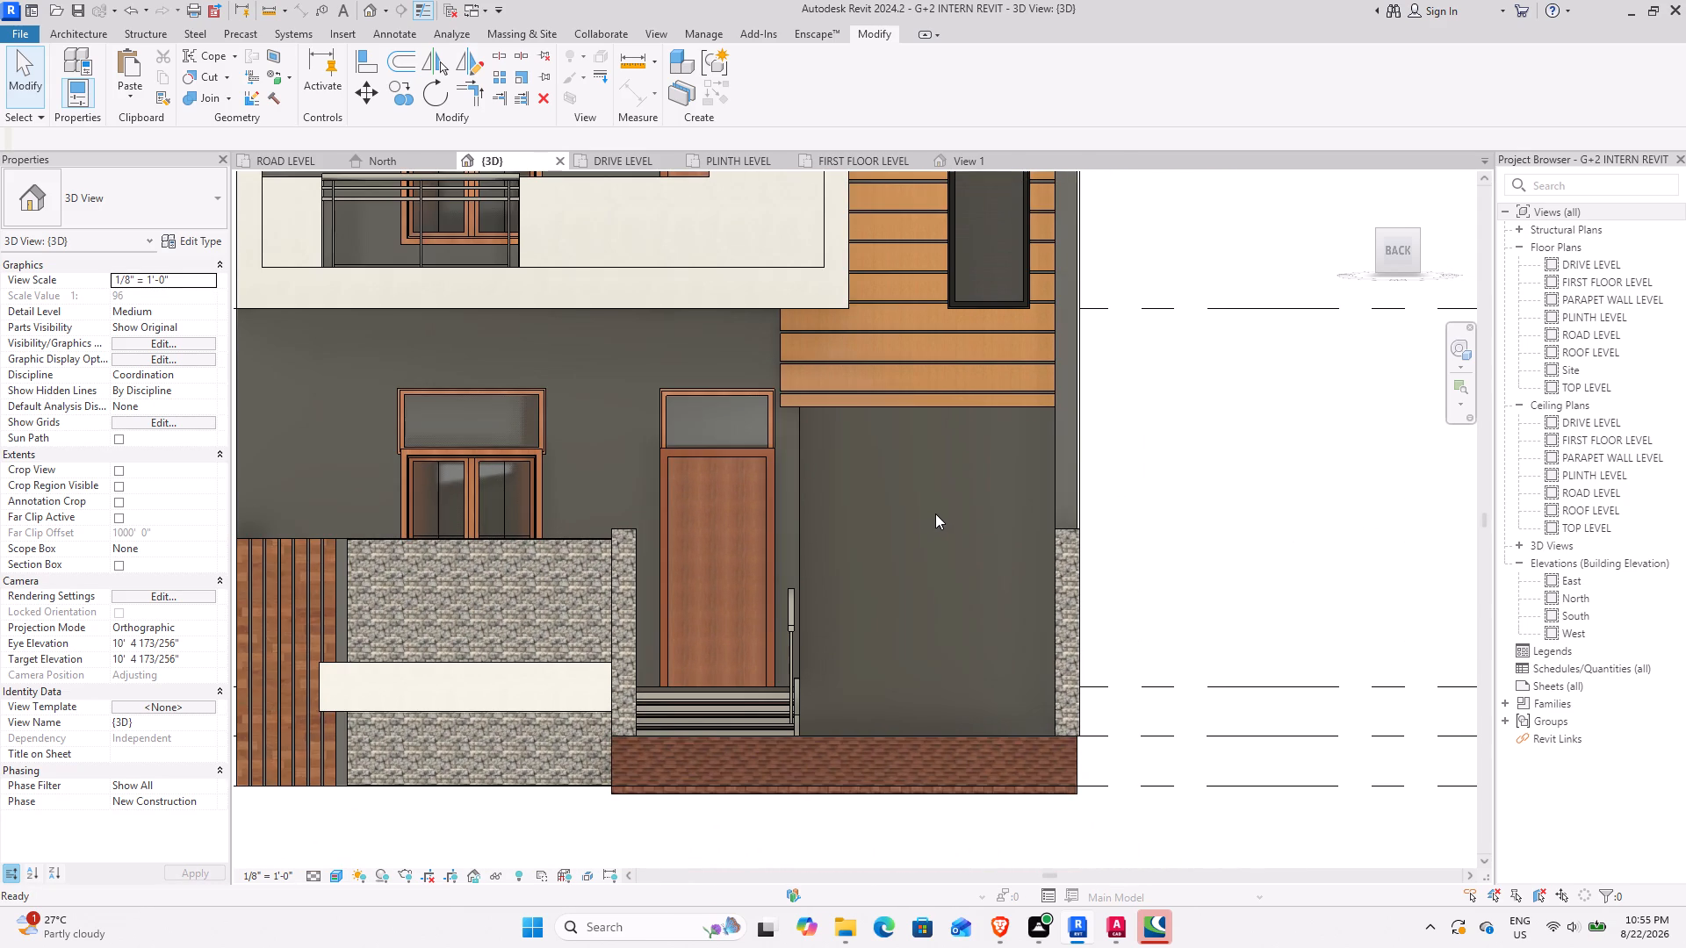
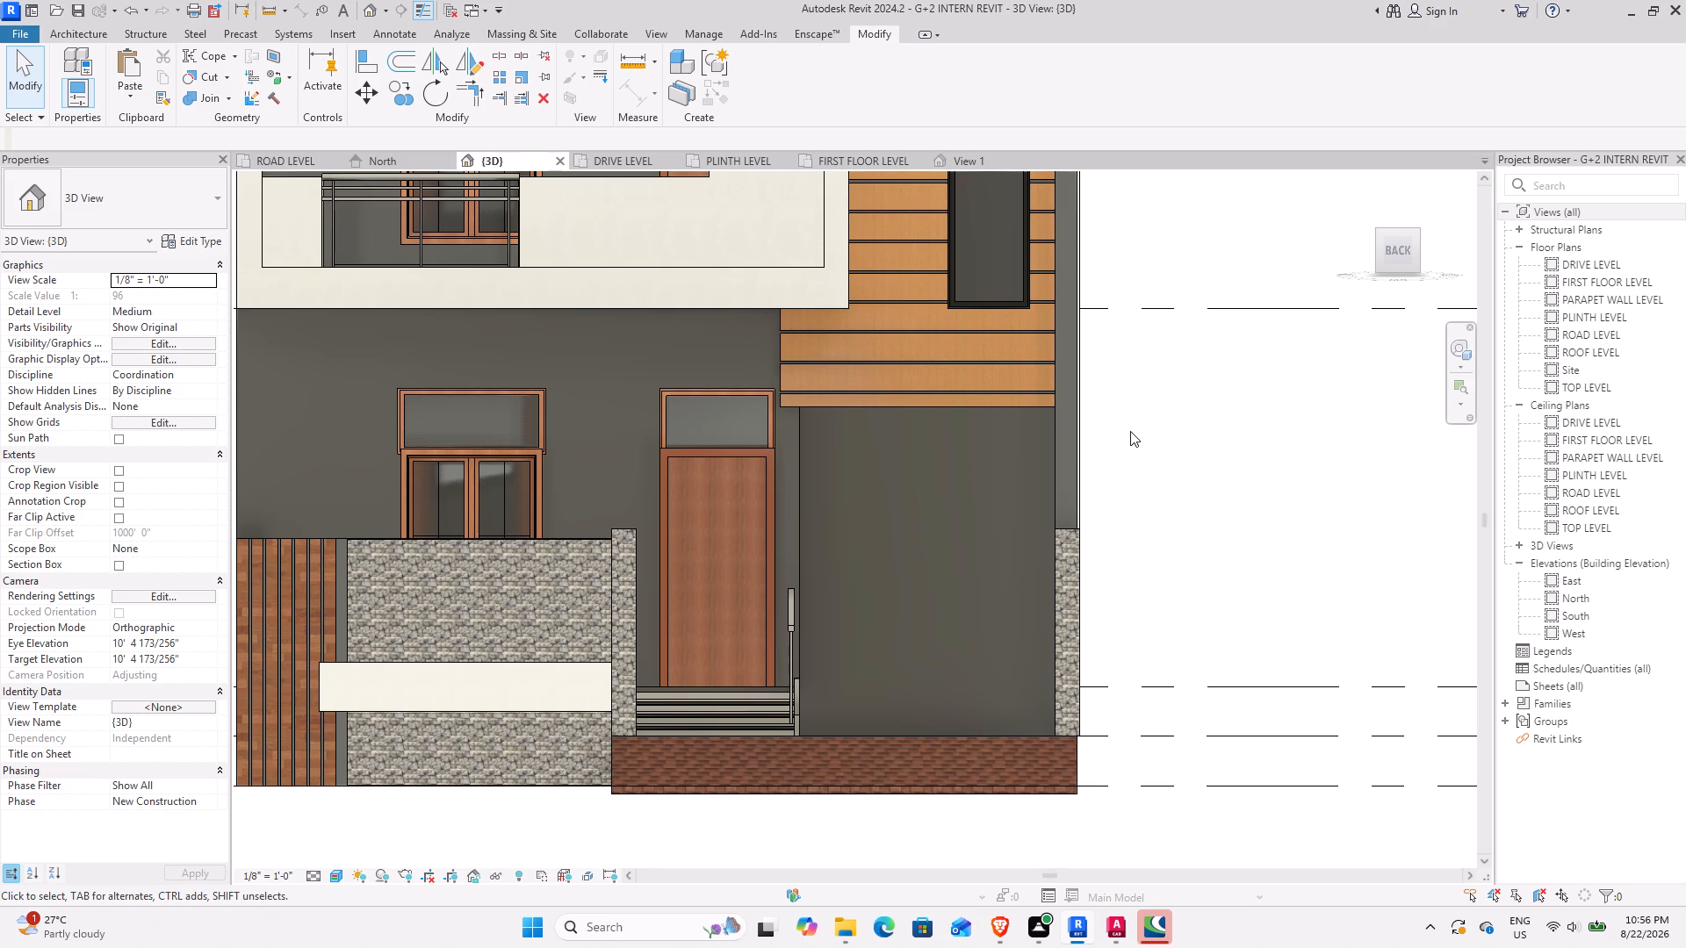
Examine the outer ends of the tower's horizontal timber cladding boards and the gaps between them, above the balcony frame.
{"action": "left_click_drag", "start_coordinate": [1129, 430], "coordinate": [1134, 442]}
{"action": "scroll", "coordinate": [787, 523], "scroll_direction": "down", "scroll_amount": 2}
{"action": "middle_click_drag", "start_coordinate": [696, 480], "coordinate": [804, 628]}
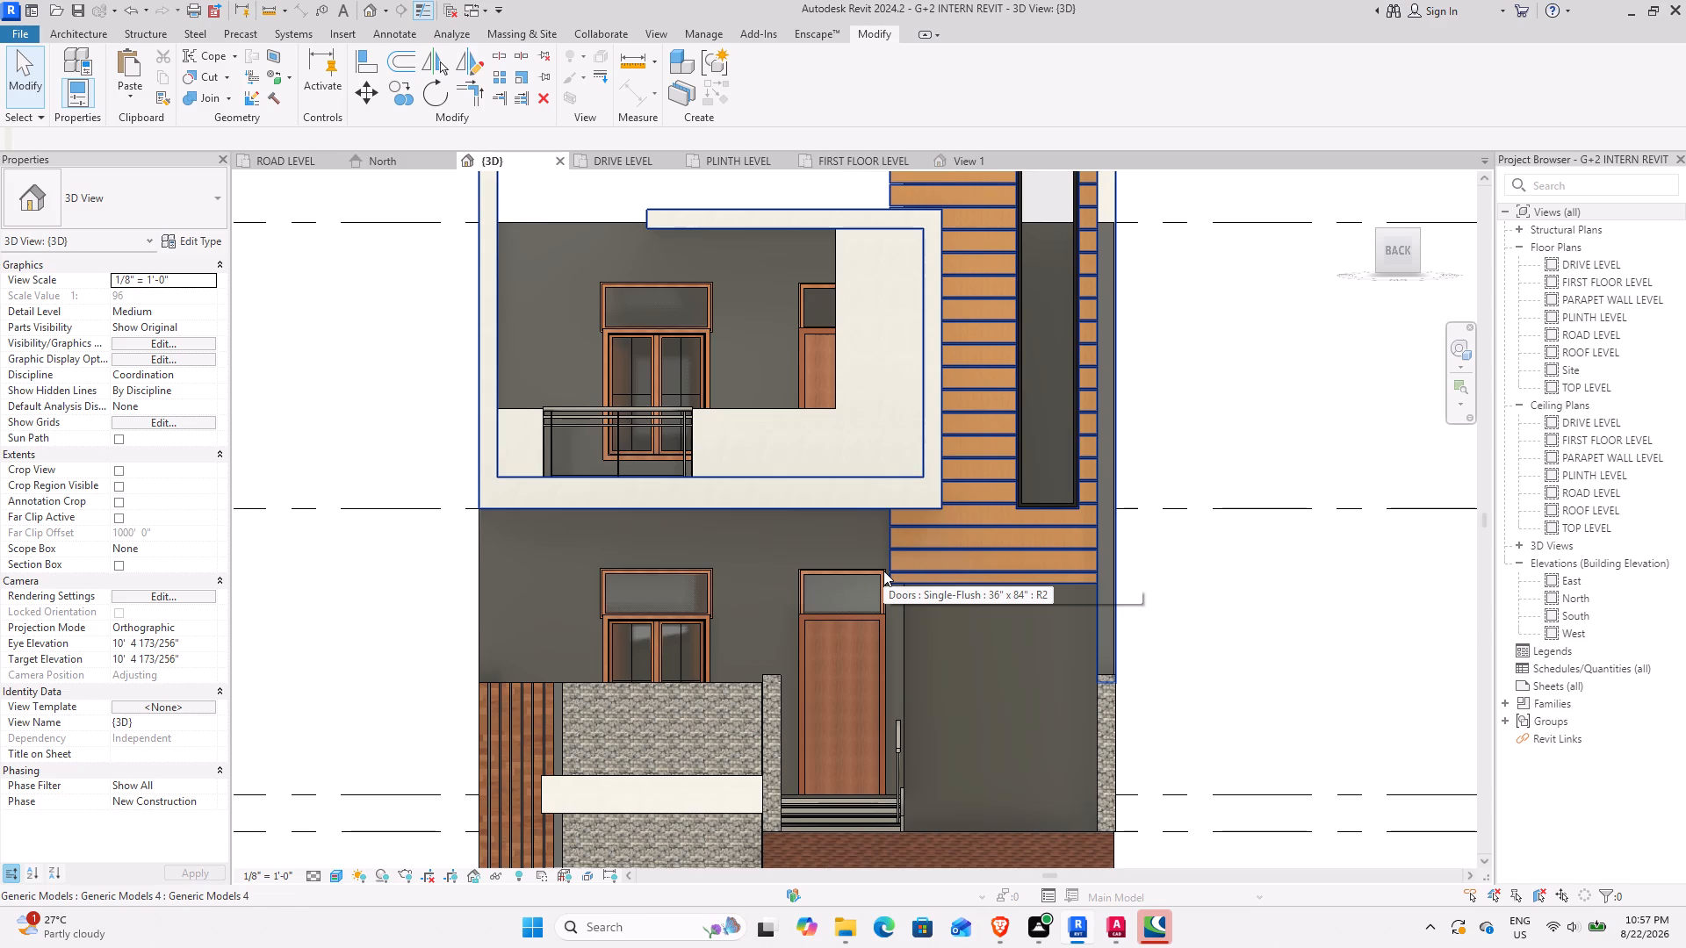
{"action": "middle_click_drag", "start_coordinate": [1153, 398], "coordinate": [1173, 519]}
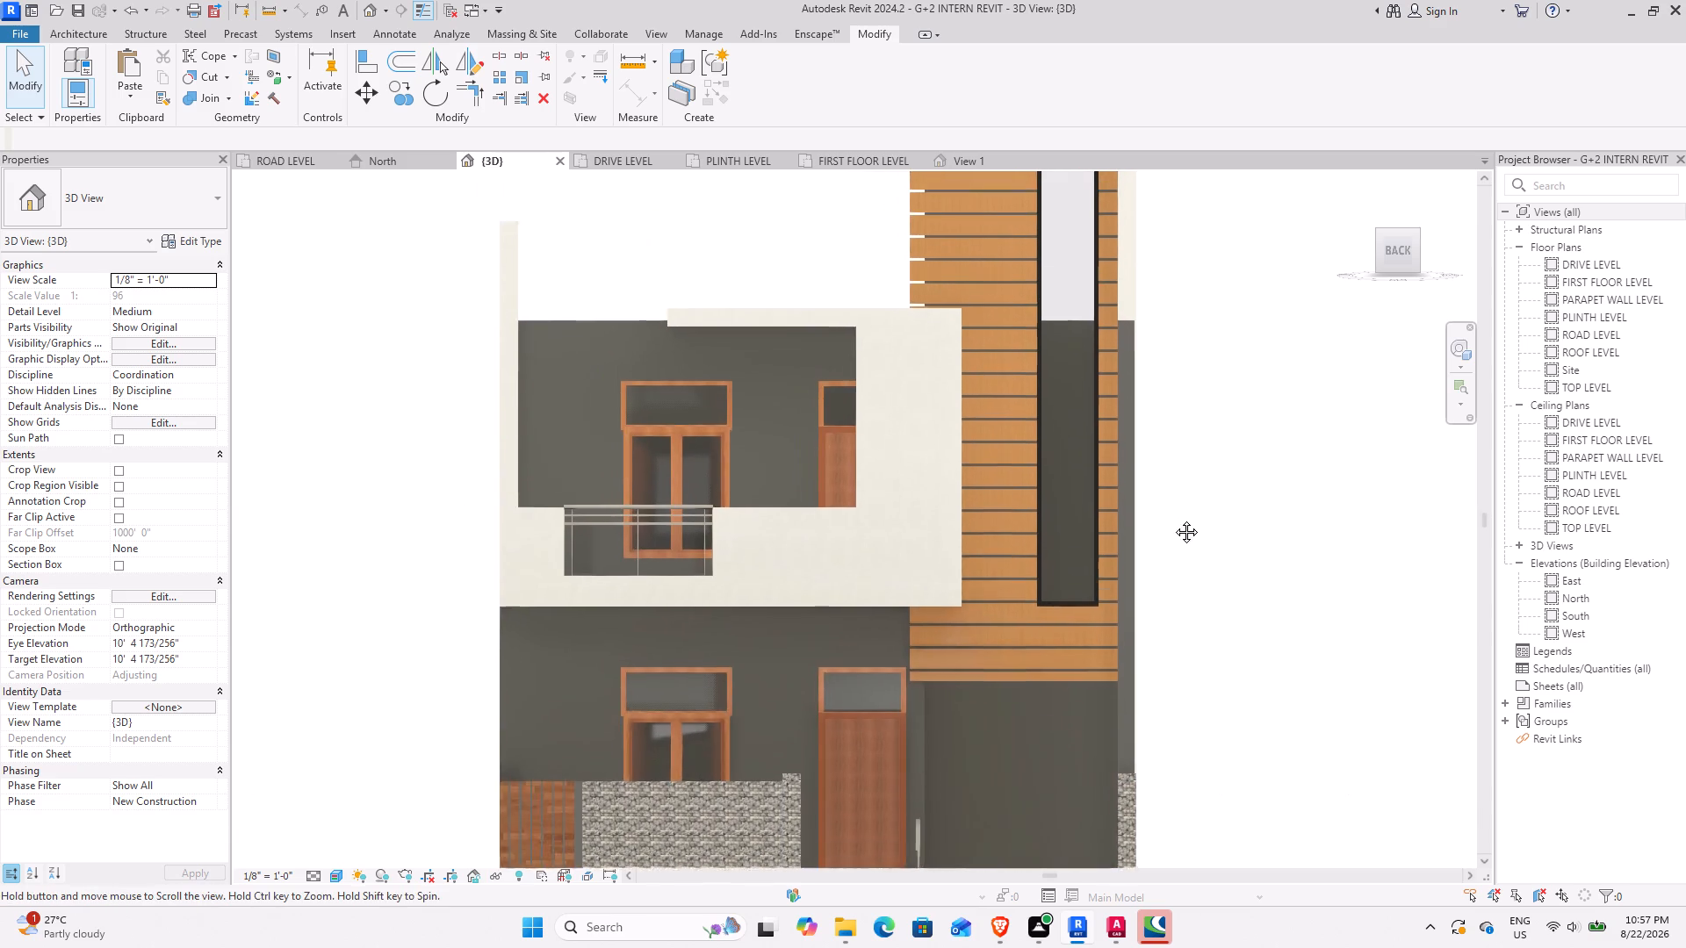
{"action": "middle_click_drag", "start_coordinate": [1173, 519], "coordinate": [1171, 579]}
{"action": "scroll", "coordinate": [1001, 130], "scroll_direction": "up", "scroll_amount": 1}
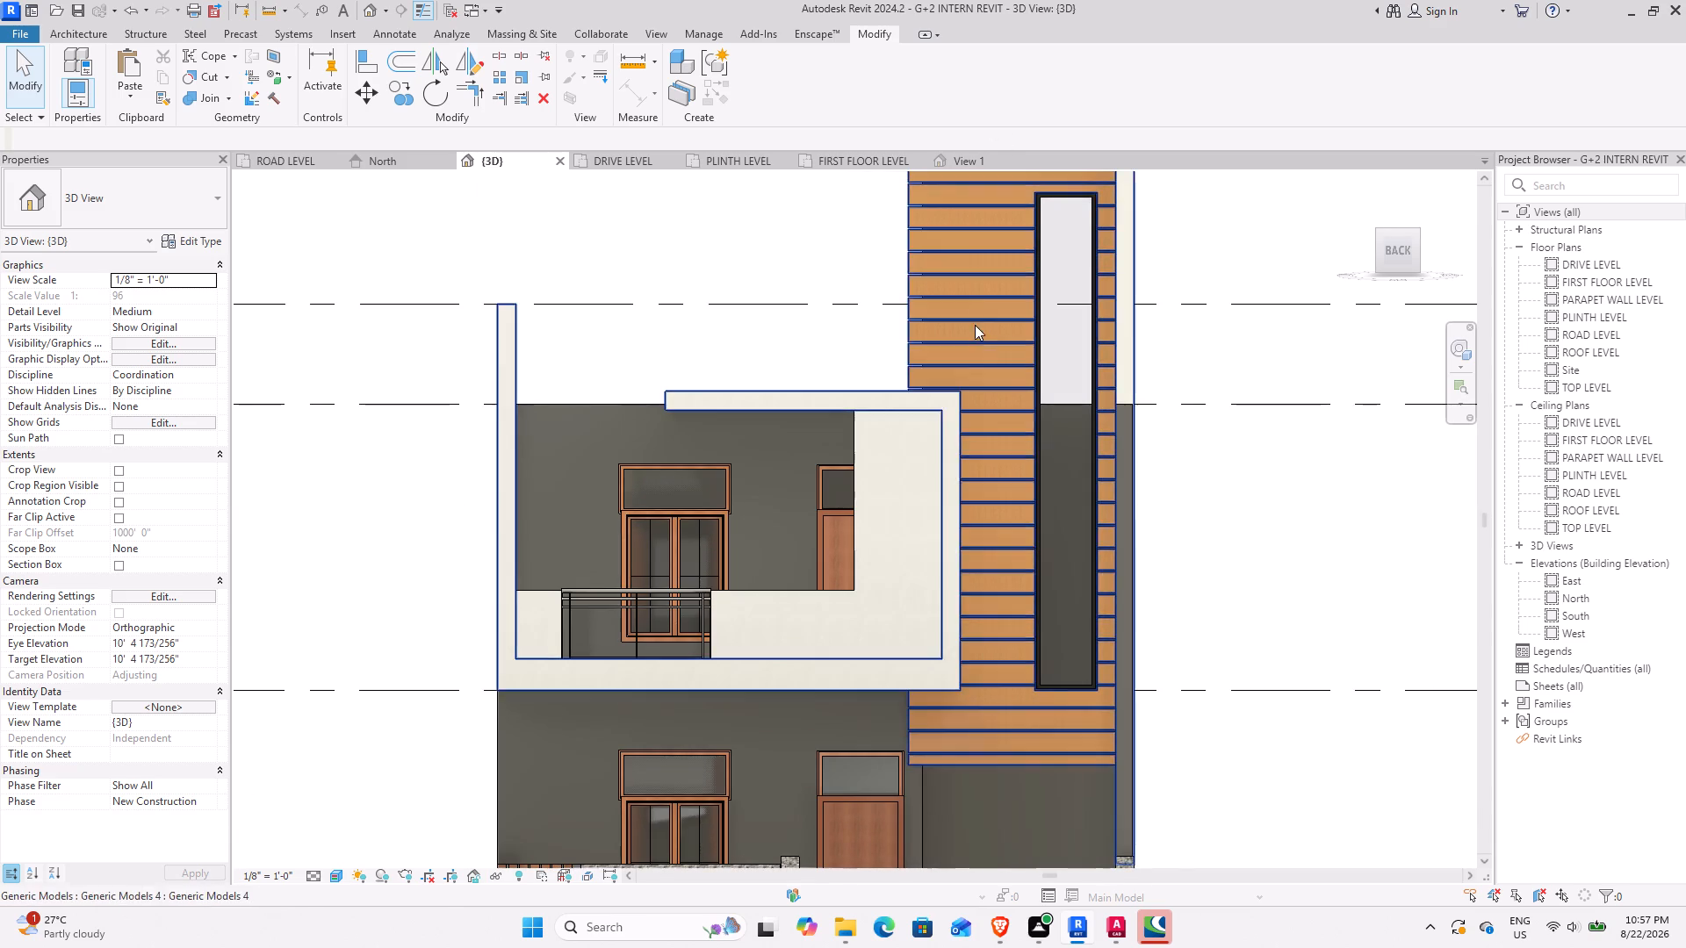
{"action": "middle_click_drag", "start_coordinate": [963, 286], "coordinate": [956, 475]}
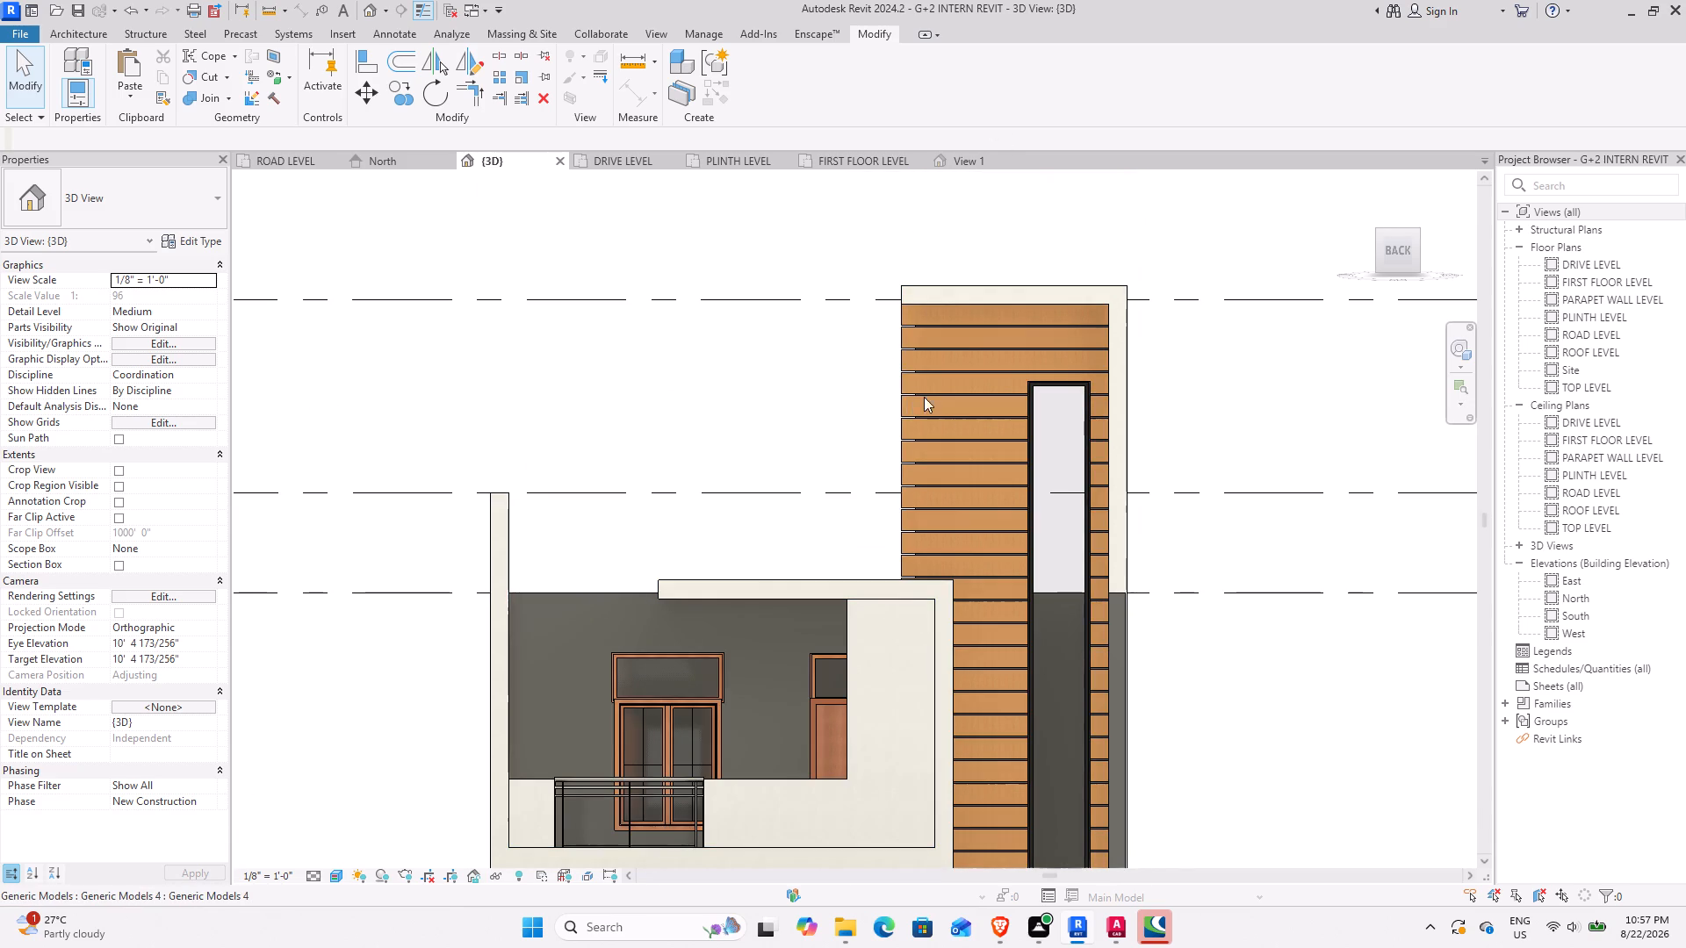
{"action": "scroll", "coordinate": [918, 355], "scroll_direction": "up", "scroll_amount": 14}
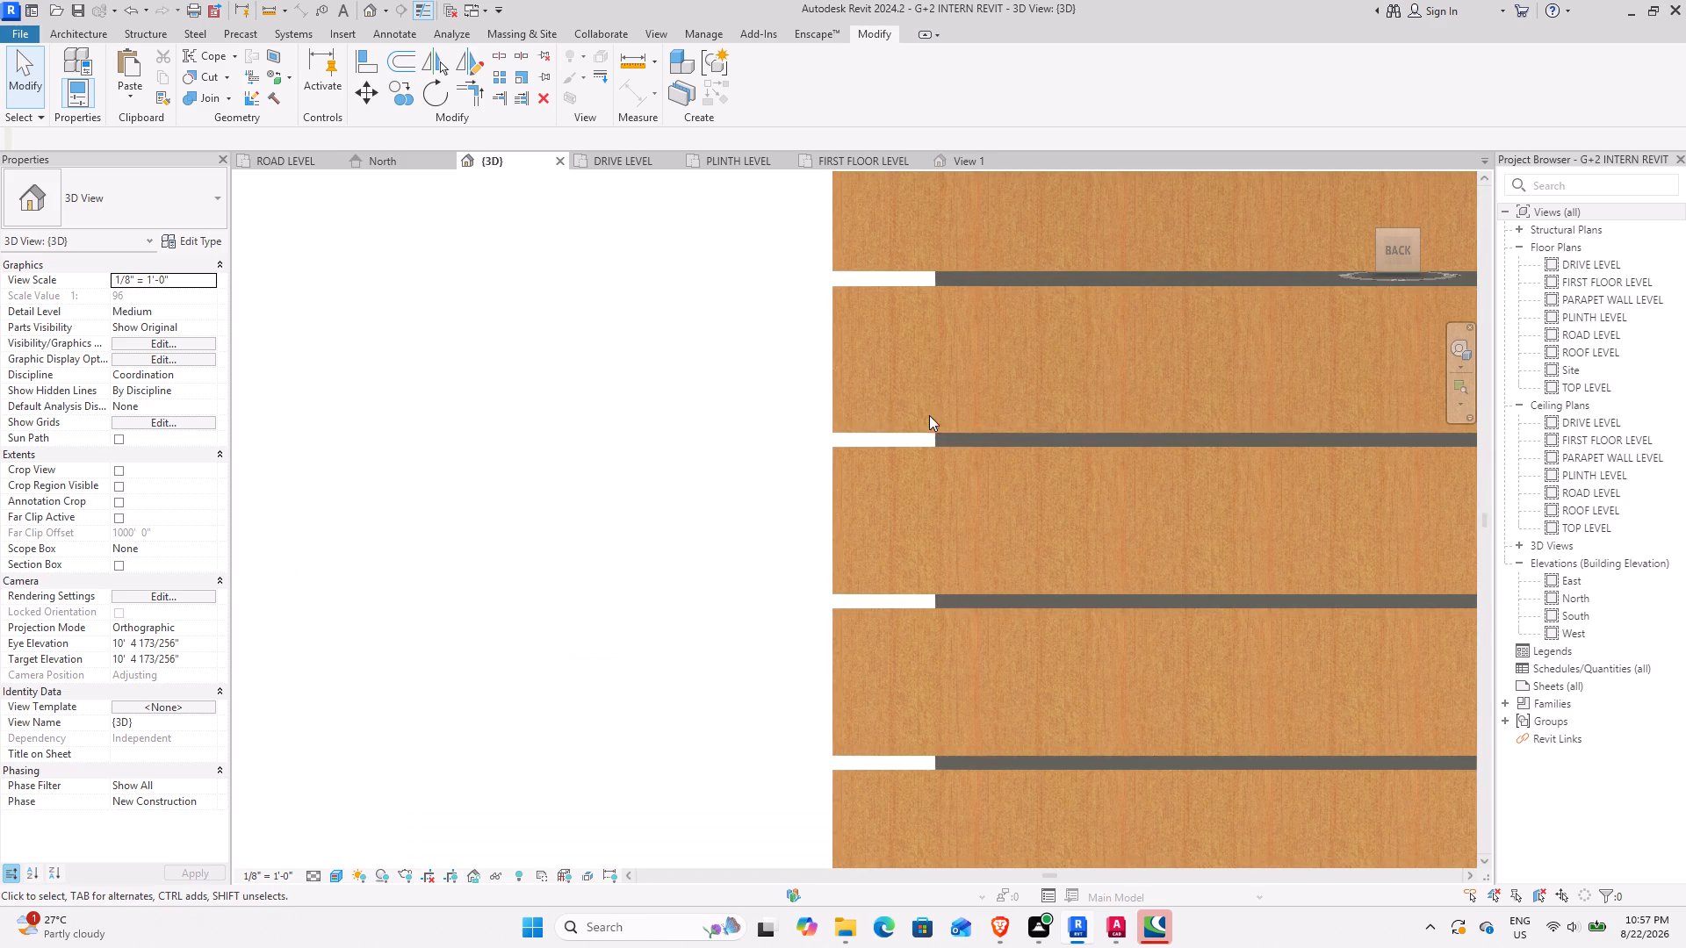
{"action": "left_click", "coordinate": [913, 451]}
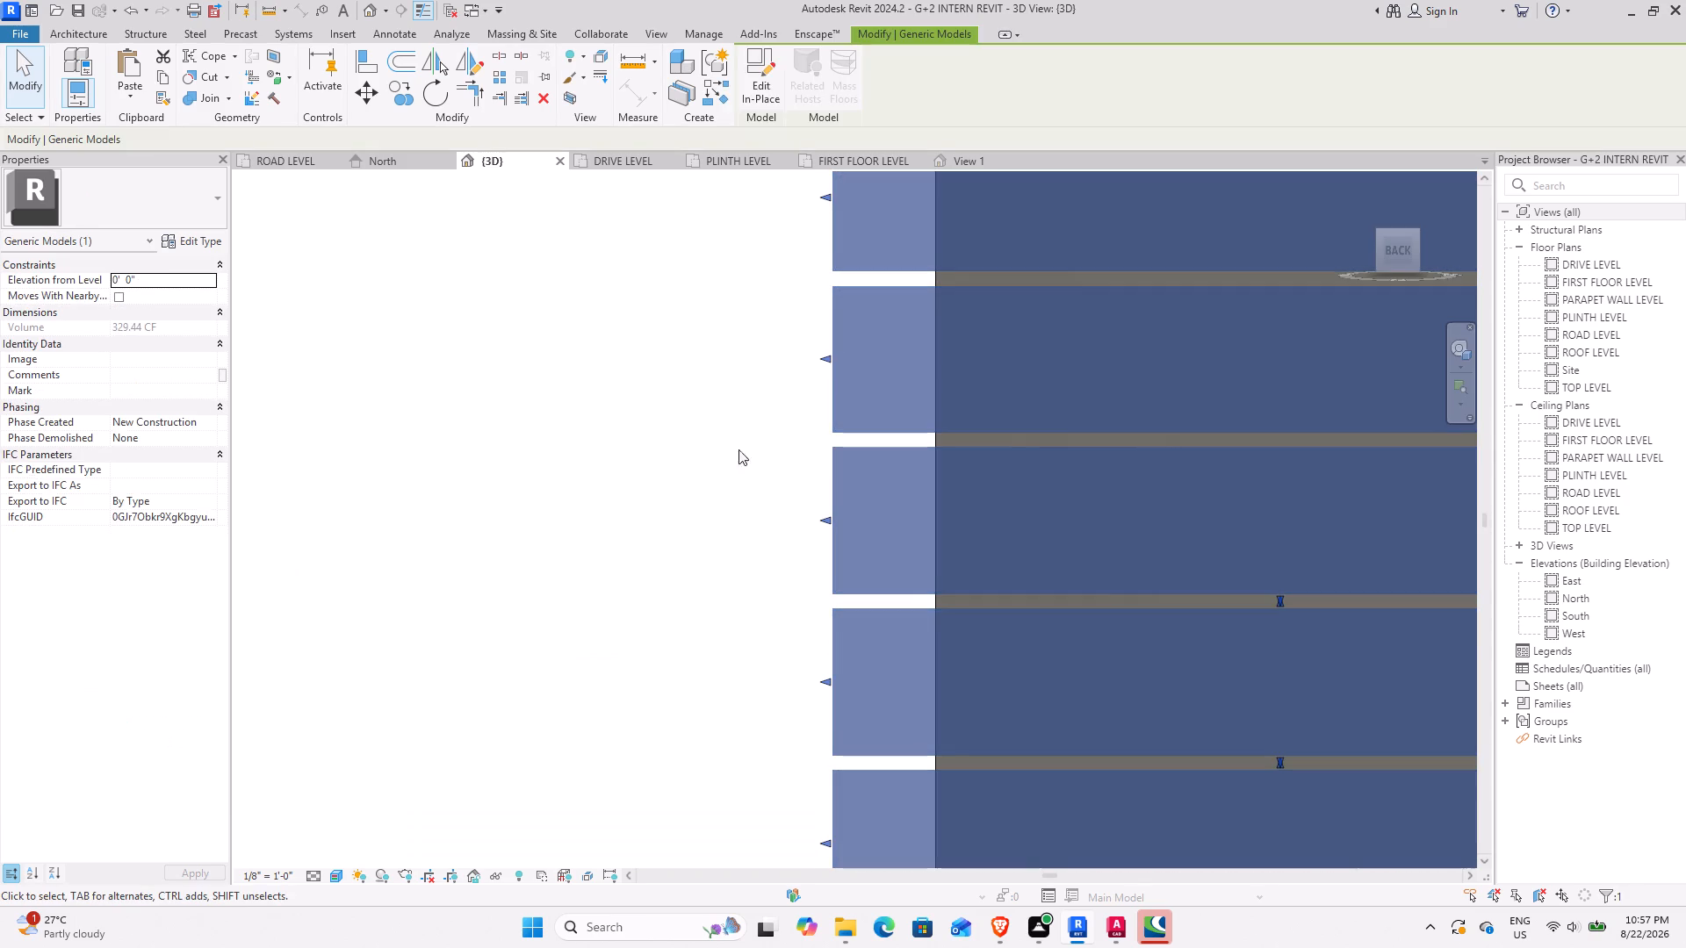
{"action": "left_click", "coordinate": [640, 421]}
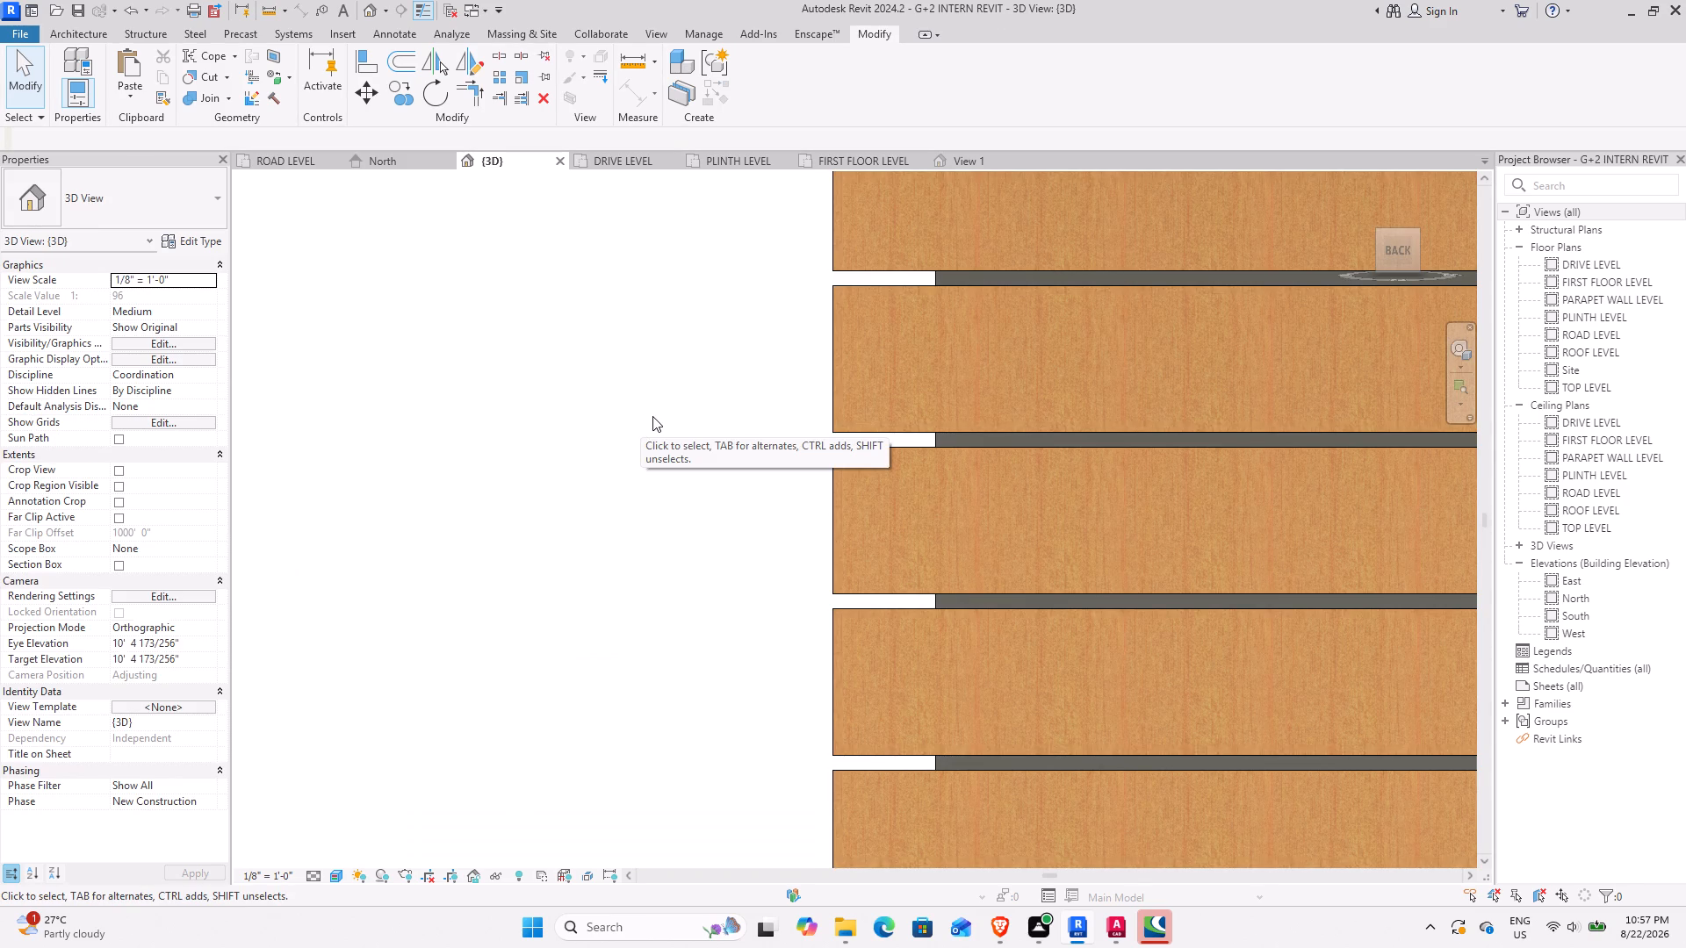
Review the tower's timber cladding, tall window strip and cream frame against the whole back elevation.
{"action": "scroll", "coordinate": [775, 433], "scroll_direction": "down", "scroll_amount": 13}
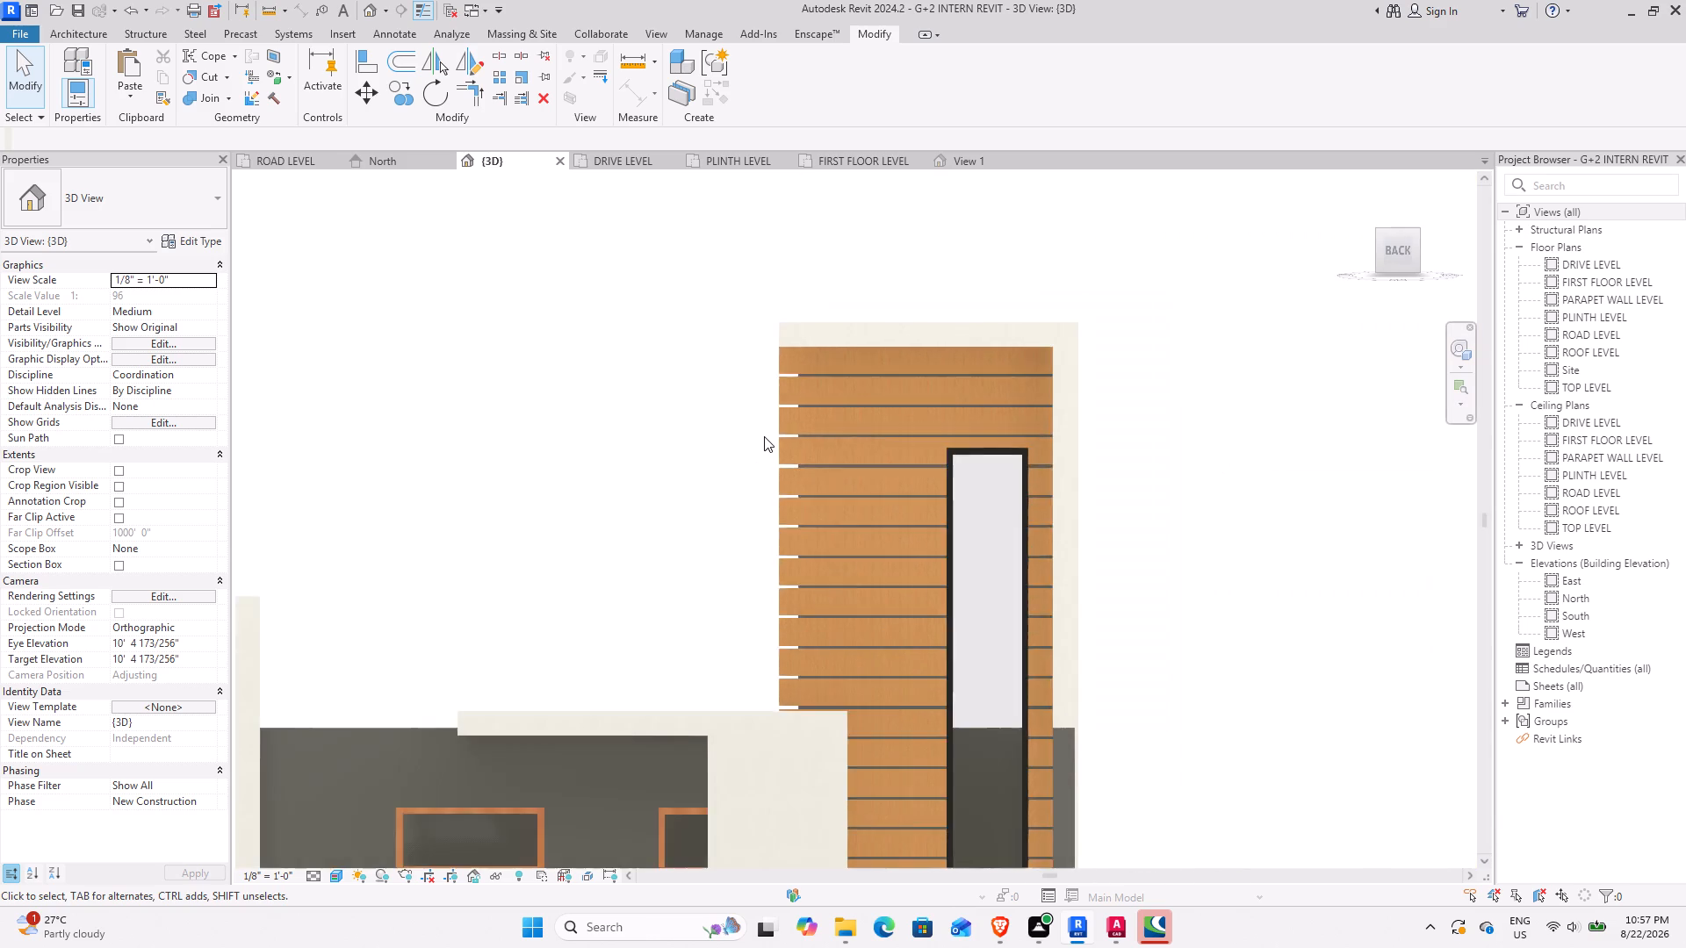
{"action": "scroll", "coordinate": [764, 436], "scroll_direction": "down", "scroll_amount": 3}
{"action": "middle_click_drag", "start_coordinate": [724, 535], "coordinate": [760, 433]}
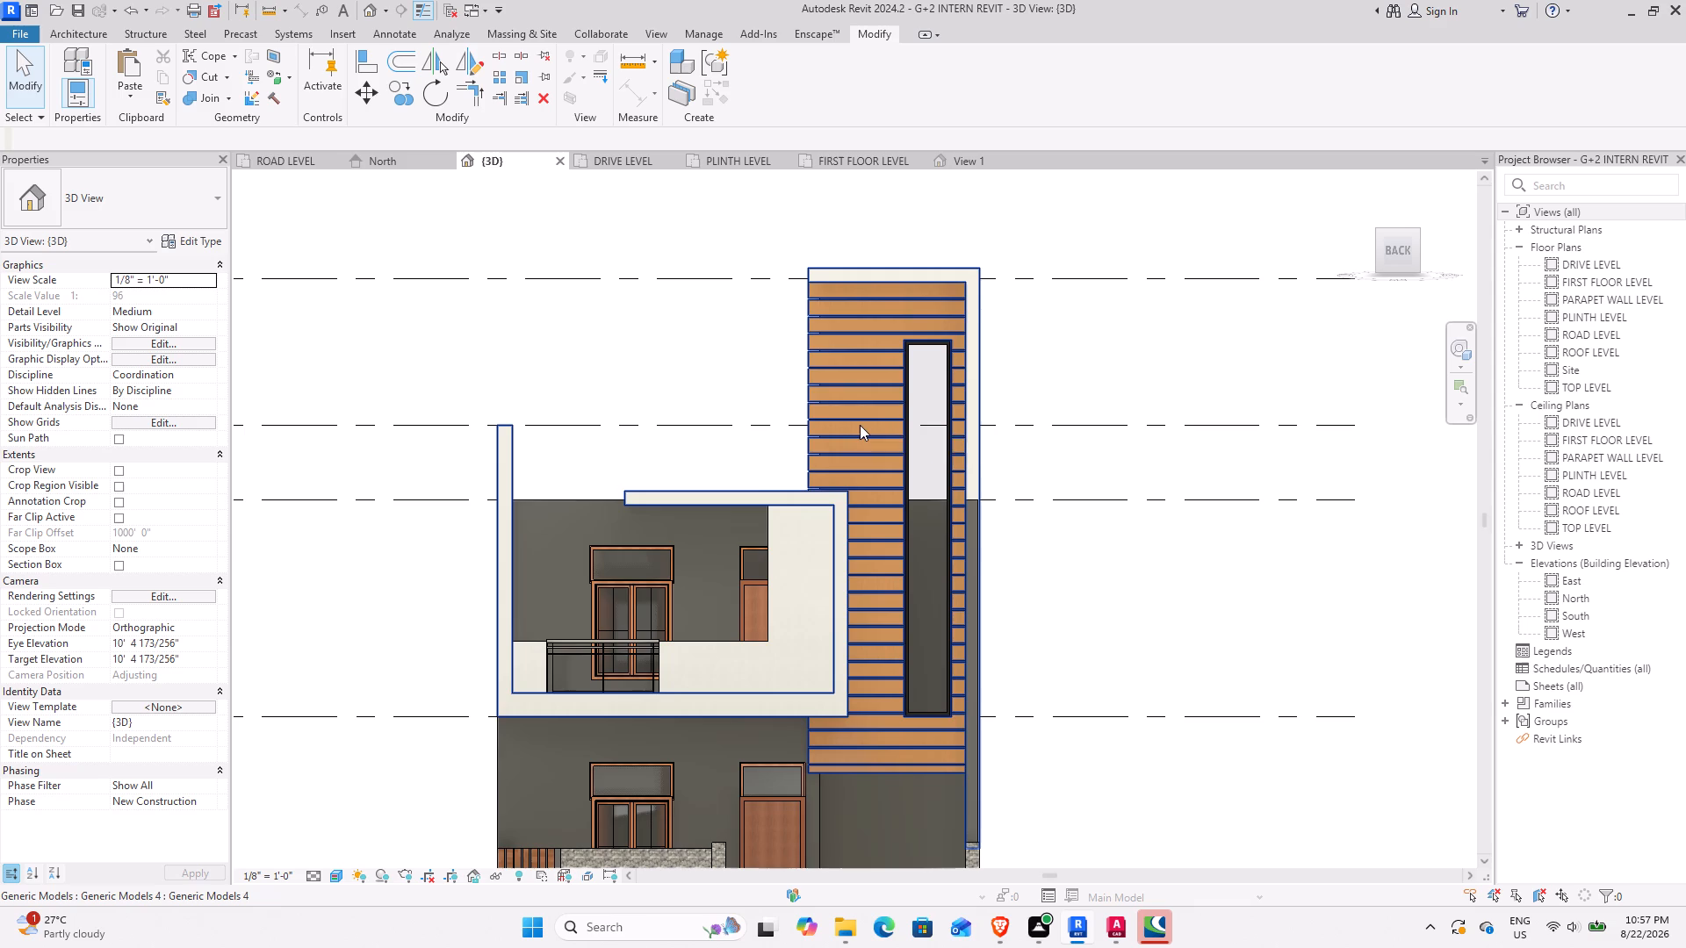
{"action": "scroll", "coordinate": [808, 473], "scroll_direction": "down", "scroll_amount": 4}
{"action": "middle_click_drag", "start_coordinate": [758, 603], "coordinate": [756, 601]}
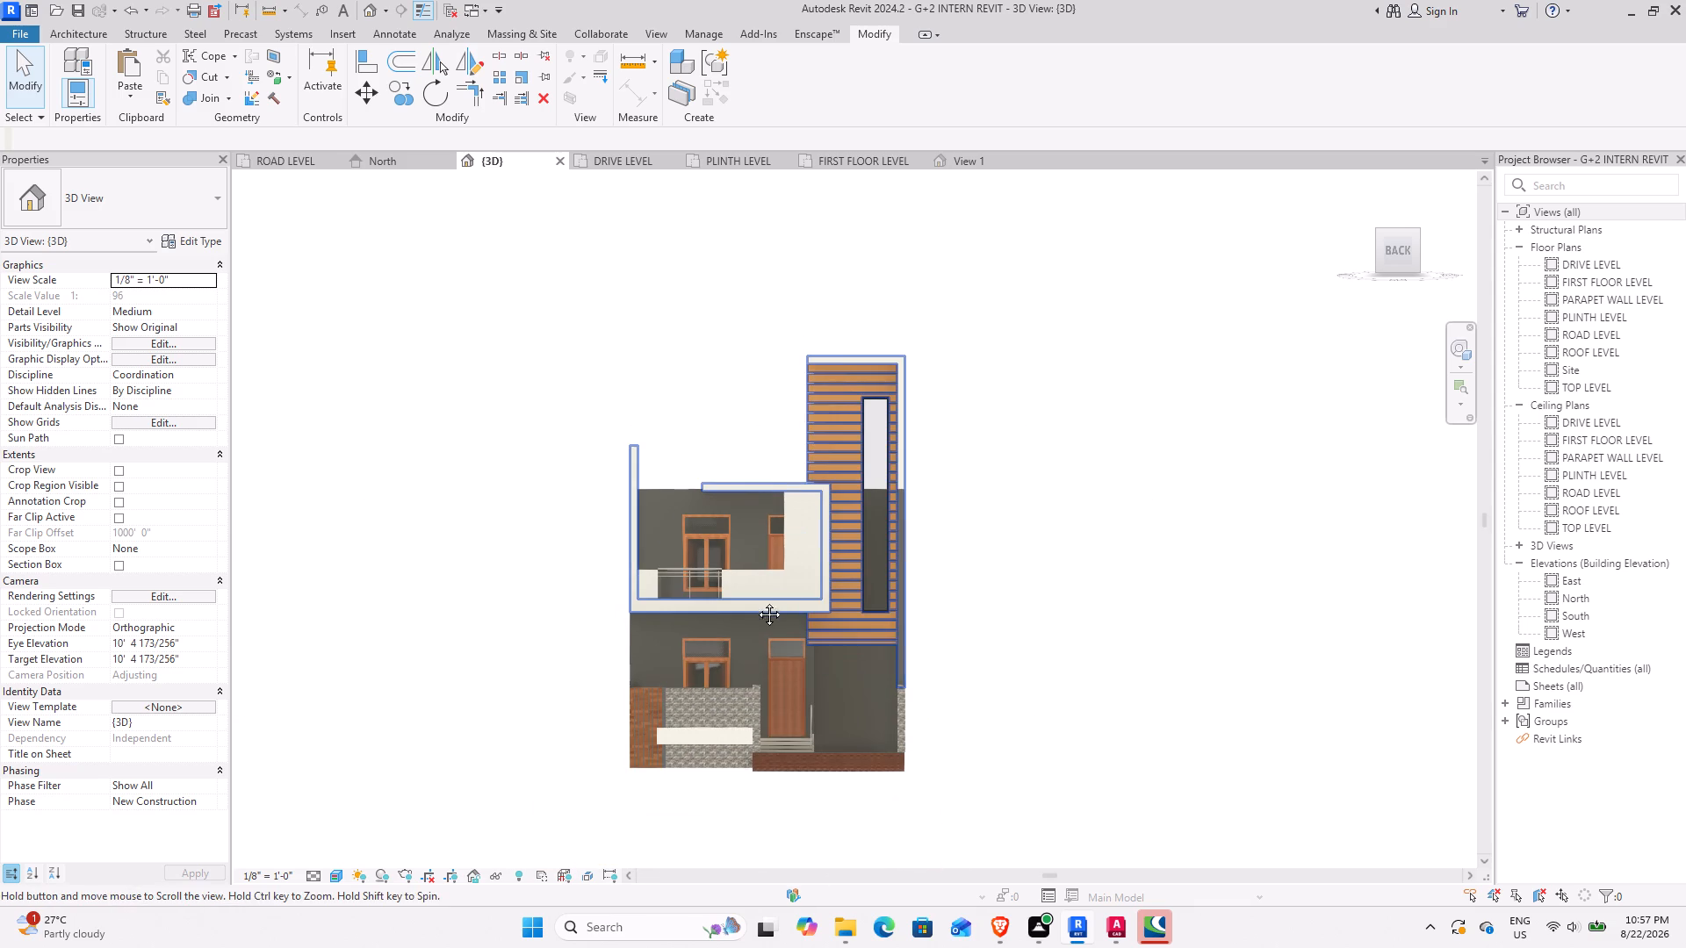
{"action": "middle_click_drag", "start_coordinate": [756, 601], "coordinate": [789, 564]}
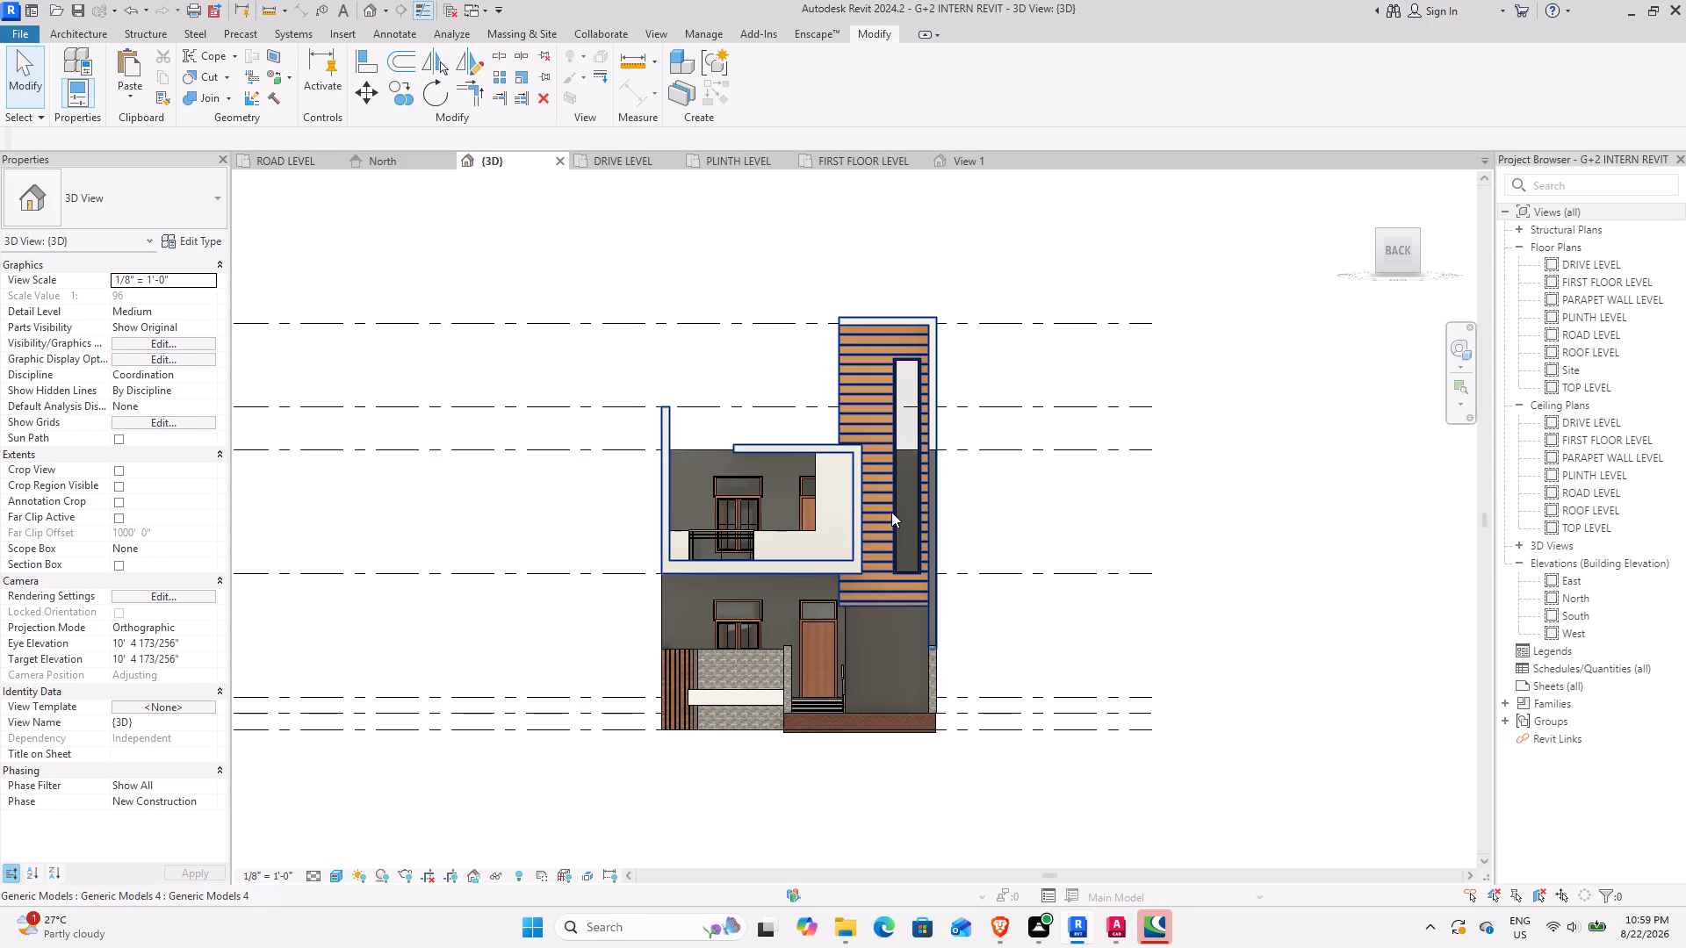
{"action": "scroll", "coordinate": [938, 384], "scroll_direction": "up", "scroll_amount": 7}
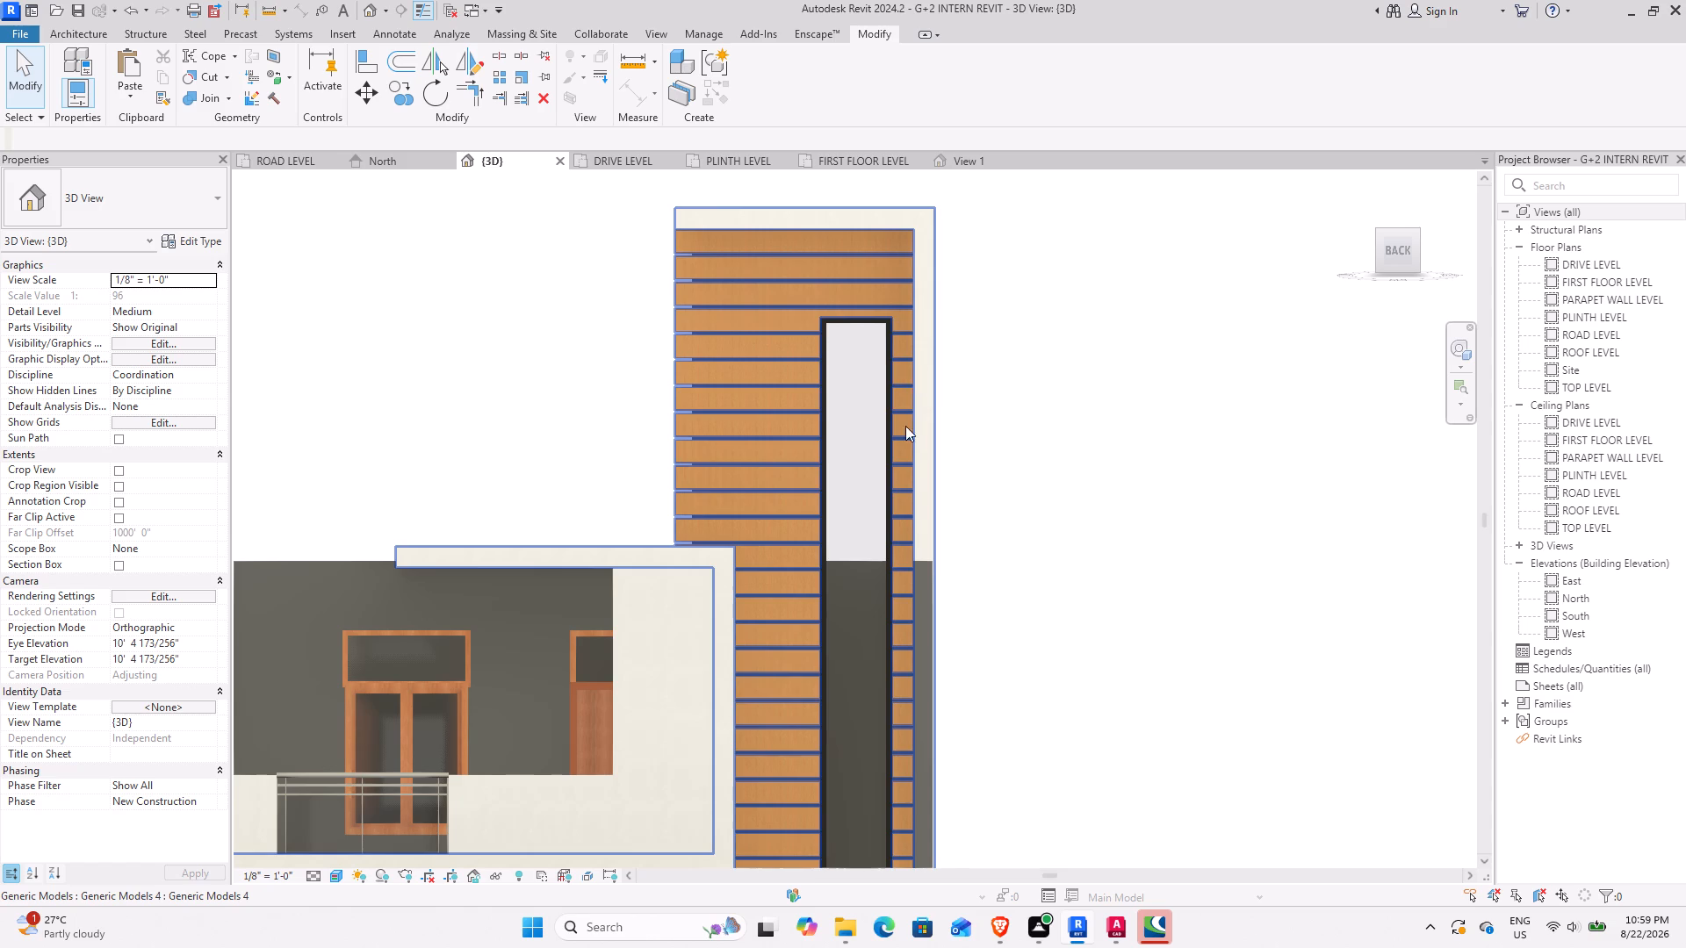
{"action": "scroll", "coordinate": [905, 426], "scroll_direction": "up", "scroll_amount": 3}
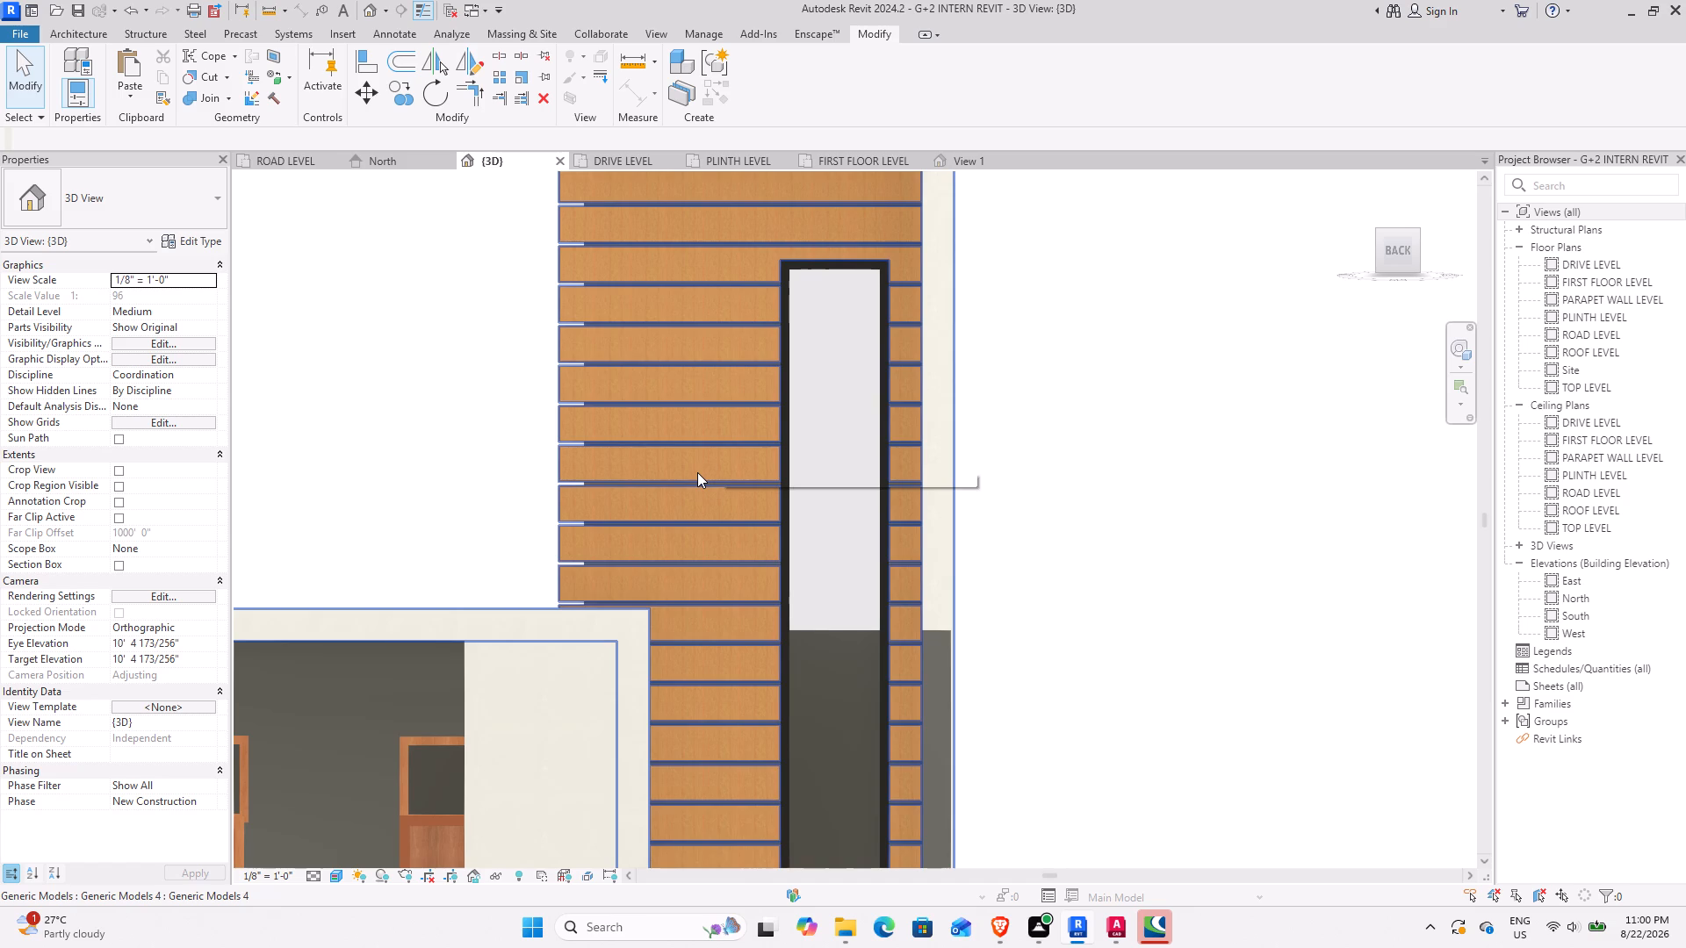
{"action": "scroll", "coordinate": [507, 488], "scroll_direction": "down", "scroll_amount": 7}
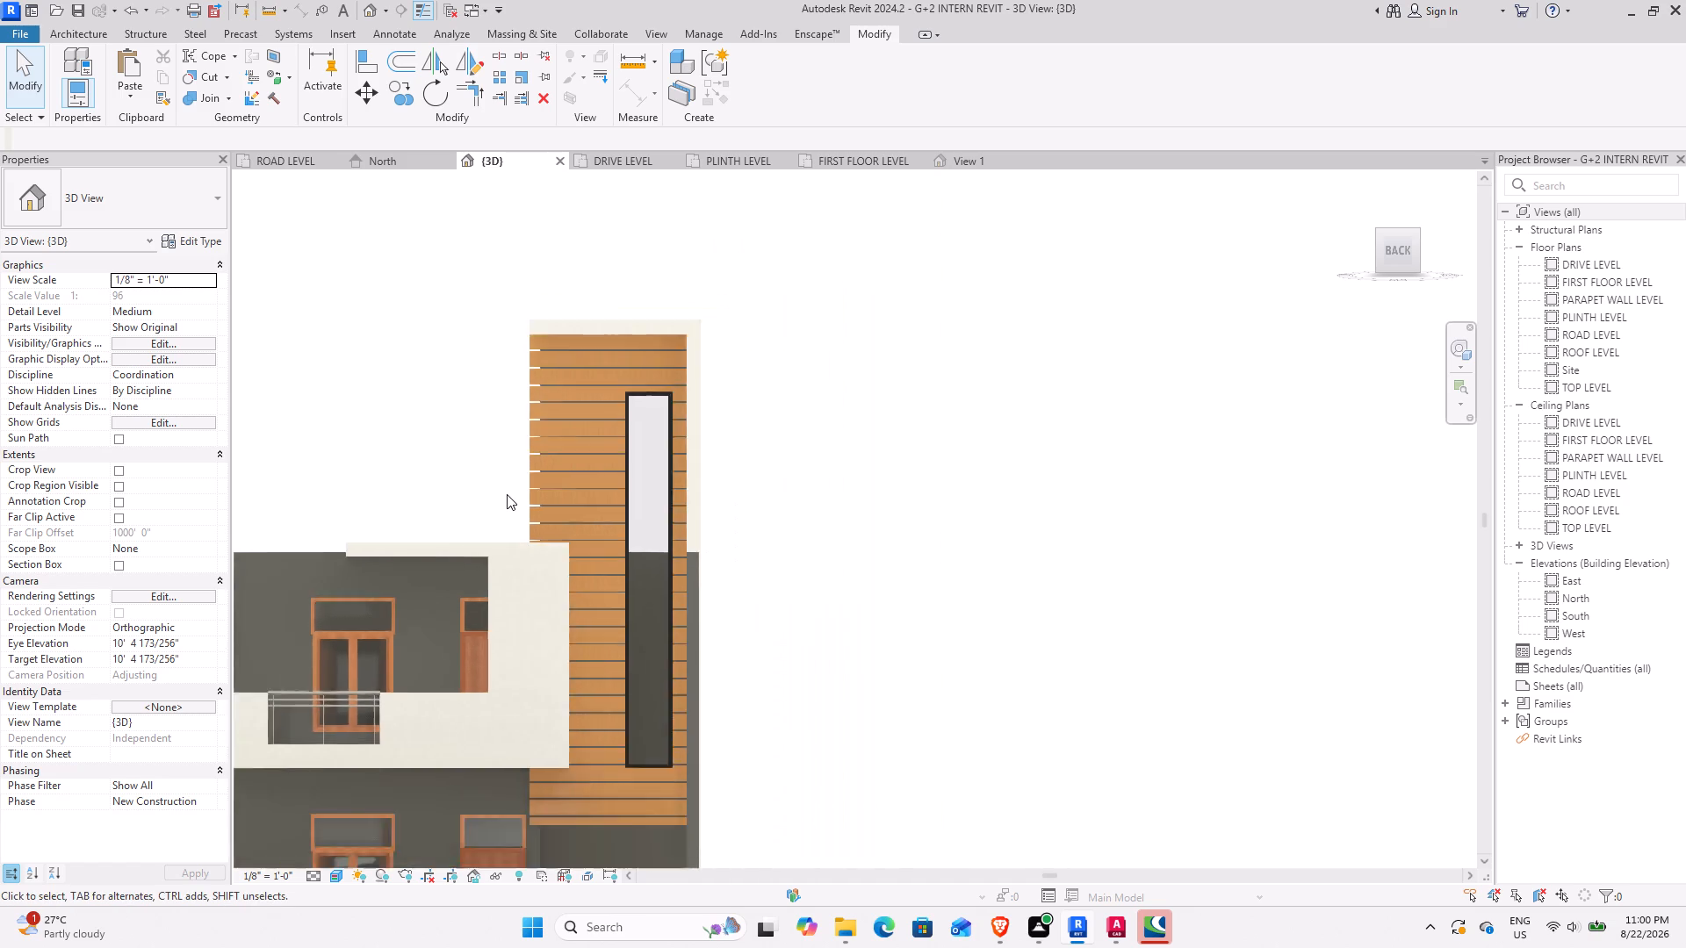
{"action": "scroll", "coordinate": [507, 494], "scroll_direction": "down", "scroll_amount": 2}
{"action": "middle_click_drag", "start_coordinate": [499, 535], "coordinate": [663, 418]}
{"action": "middle_click_drag", "start_coordinate": [534, 557], "coordinate": [661, 606]}
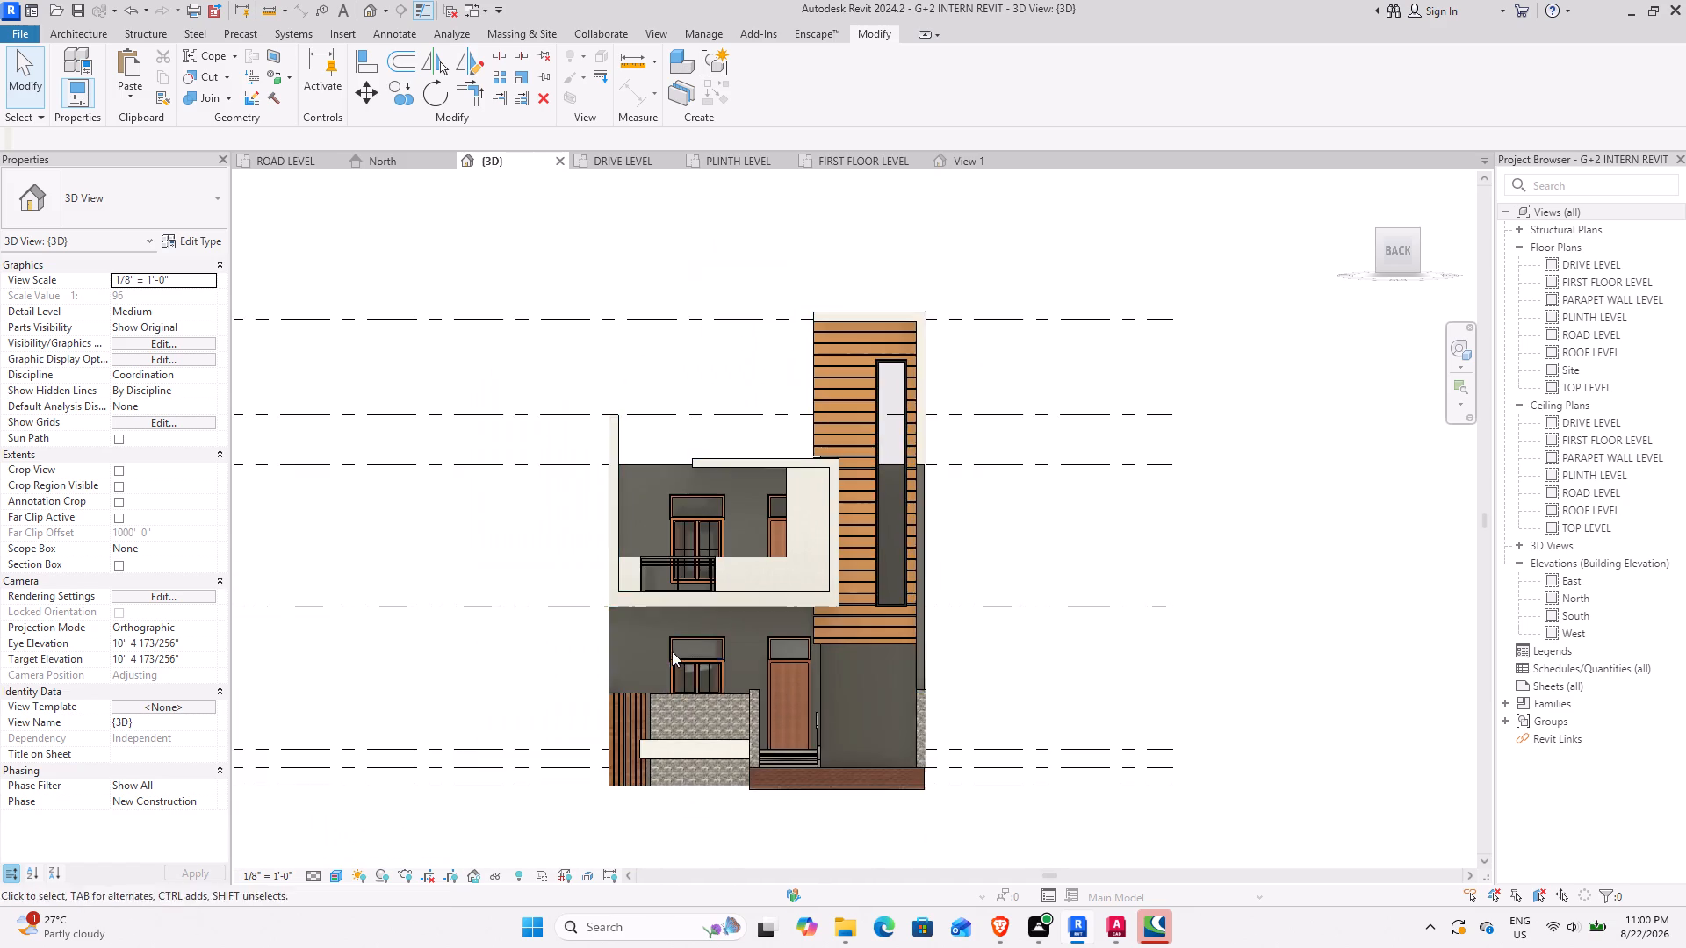
Inspect the boundary wall's vertical timber slats, stone cladding and cream horizontal band beside the entrance steps.
{"action": "scroll", "coordinate": [681, 678], "scroll_direction": "up", "scroll_amount": 7}
{"action": "middle_click_drag", "start_coordinate": [746, 721], "coordinate": [646, 485]}
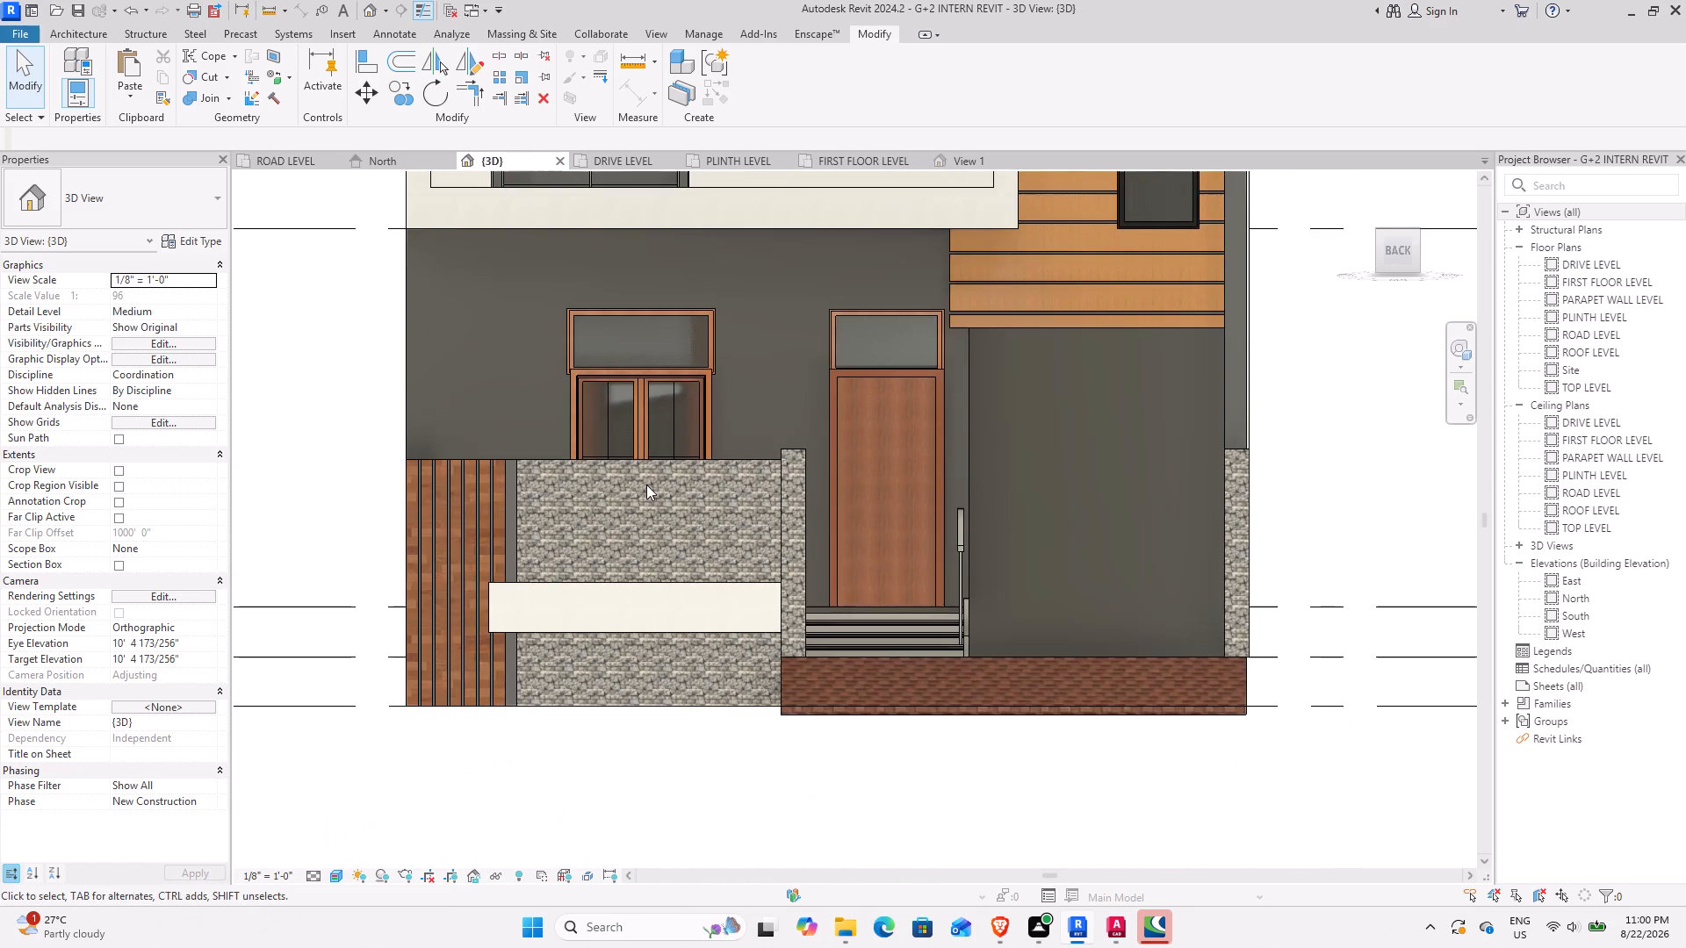
{"action": "scroll", "coordinate": [473, 595], "scroll_direction": "up", "scroll_amount": 7}
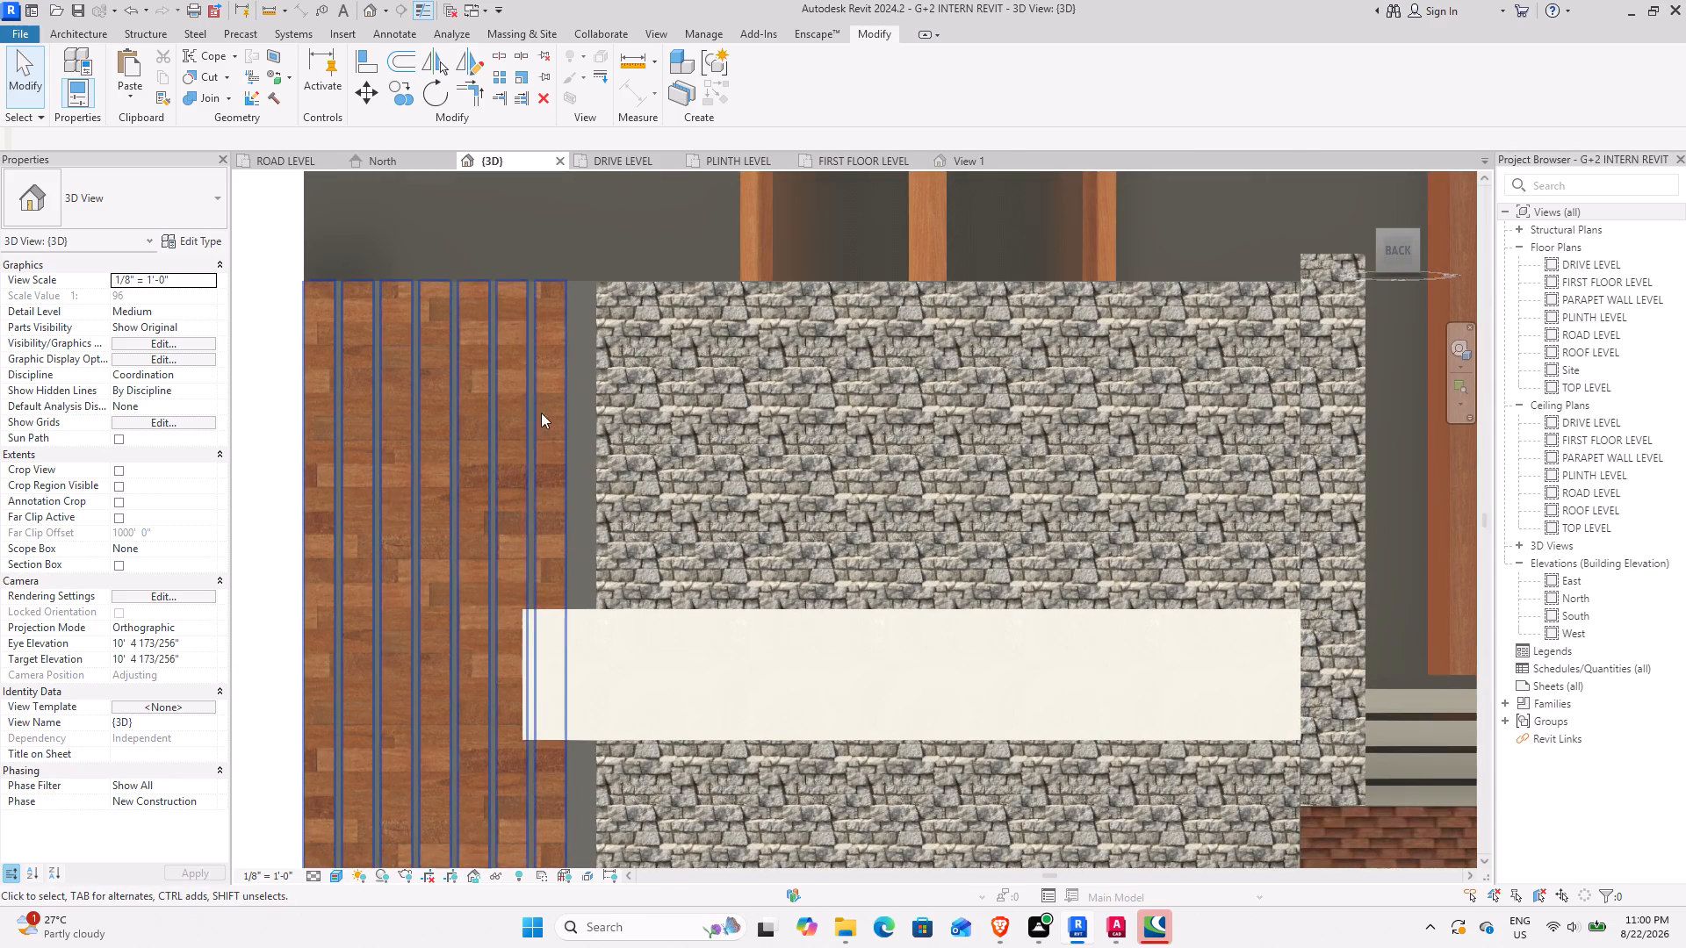
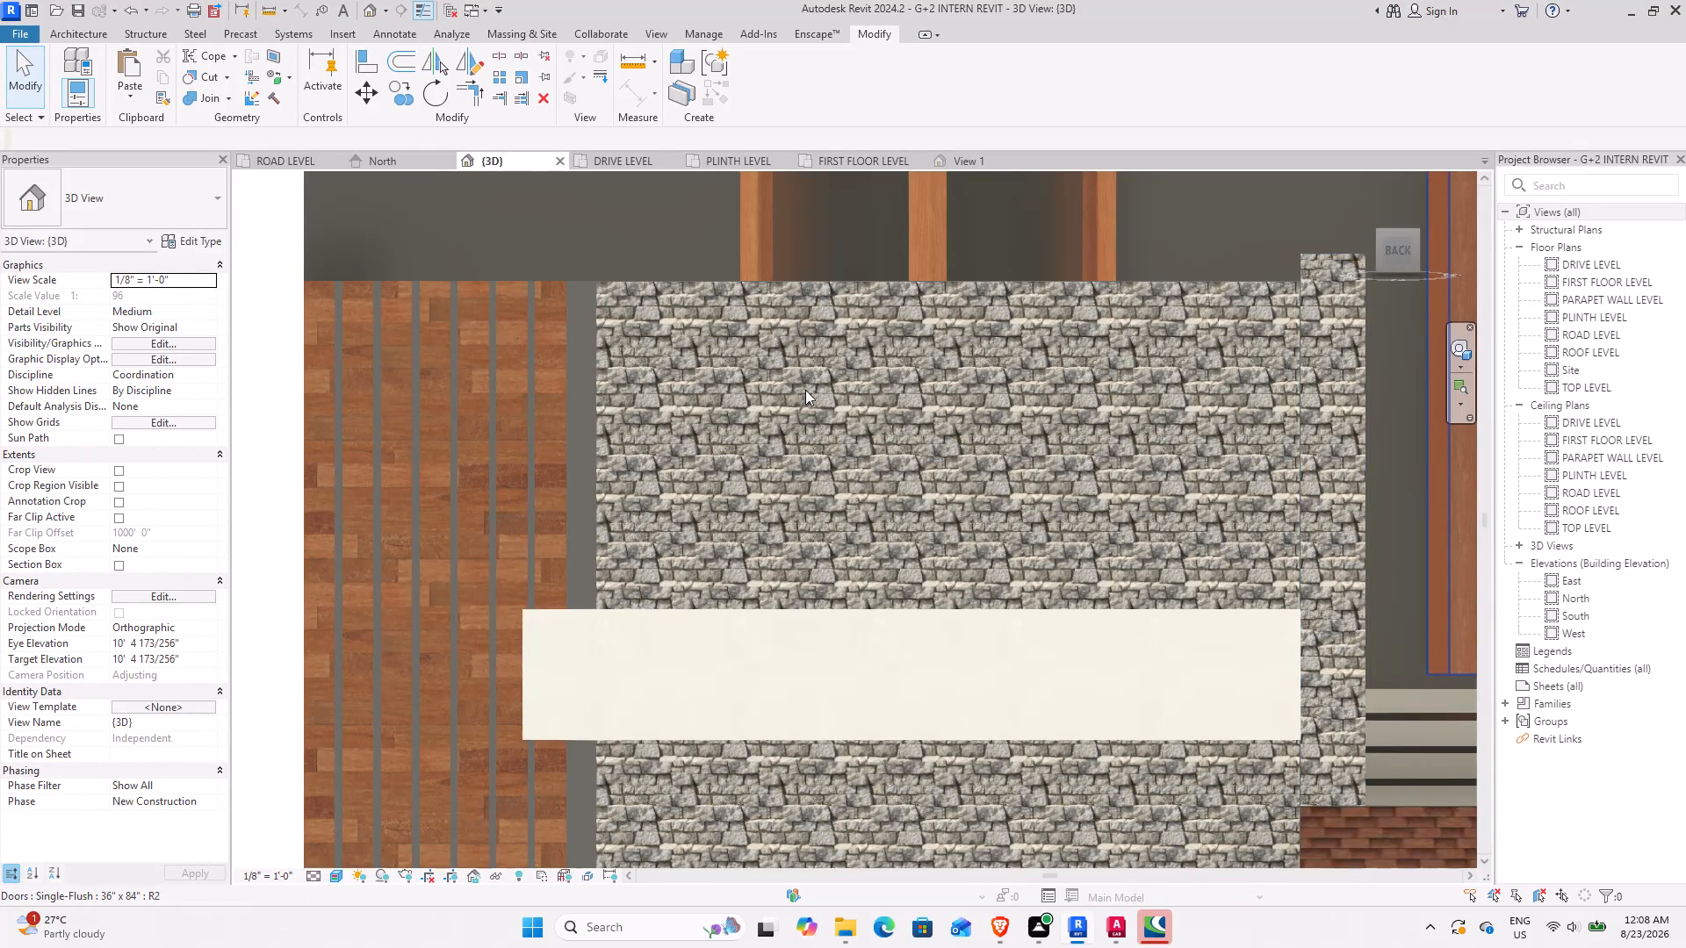
Review the boundary wall's stone, slats and cream band together with the entrance door and steps in the back elevation.
{"action": "scroll", "coordinate": [944, 493], "scroll_direction": "down", "scroll_amount": 3}
{"action": "scroll", "coordinate": [944, 495], "scroll_direction": "up", "scroll_amount": 2}
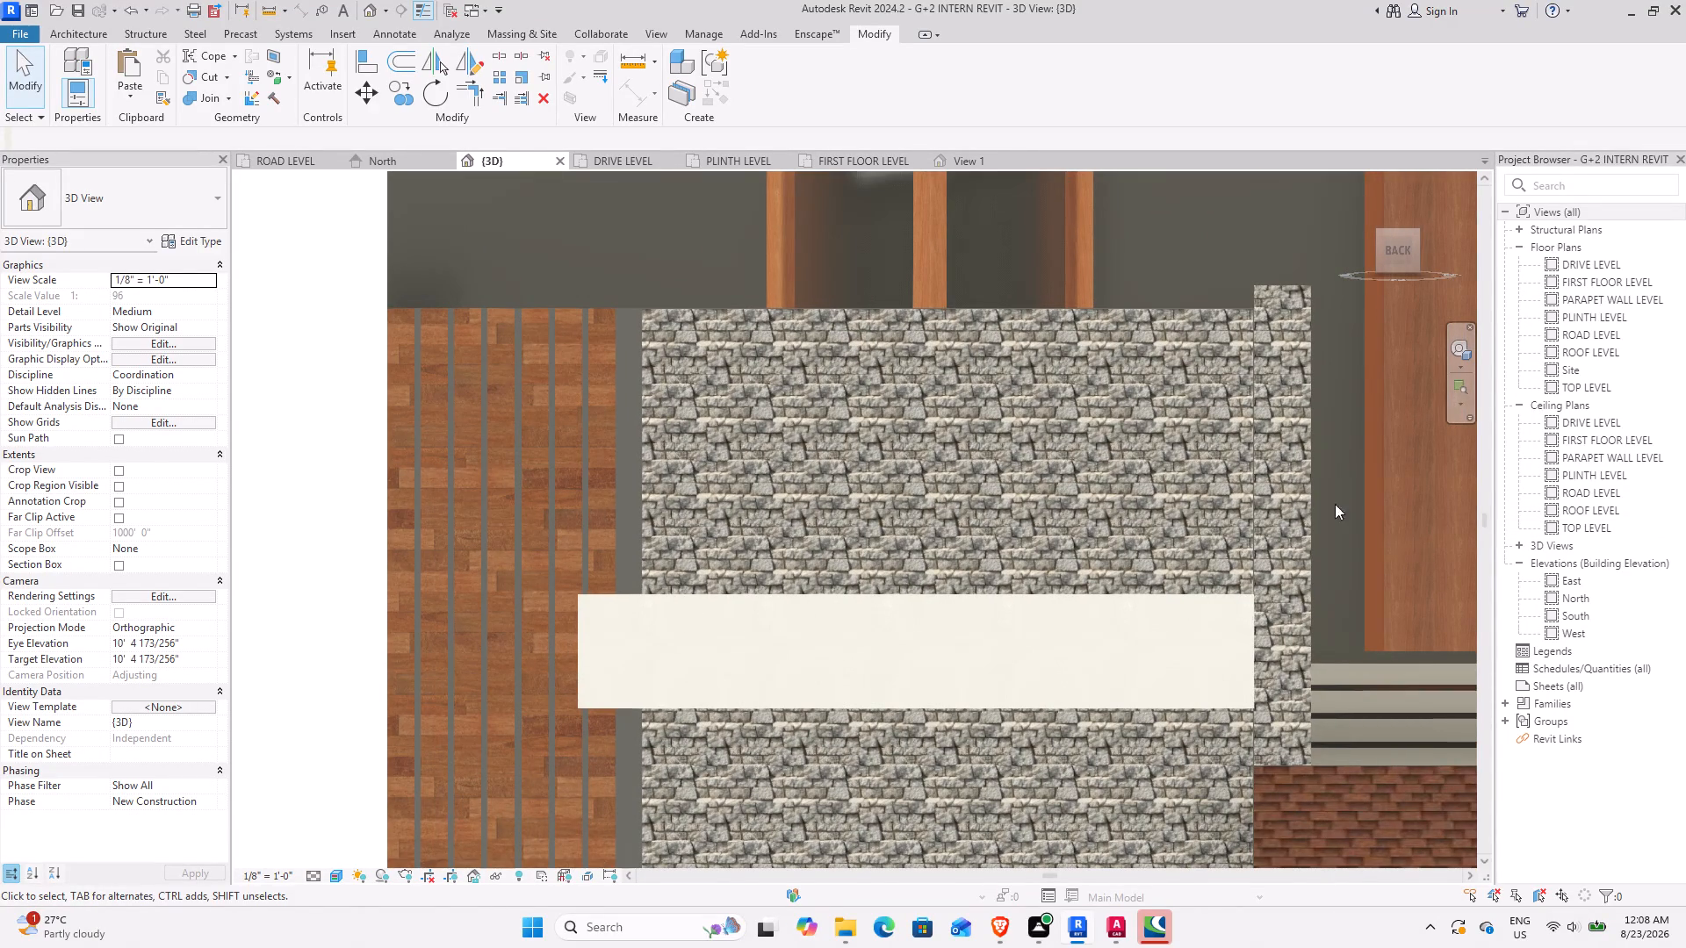
{"action": "middle_click_drag", "start_coordinate": [789, 494], "coordinate": [656, 641]}
{"action": "scroll", "coordinate": [675, 494], "scroll_direction": "down", "scroll_amount": 7}
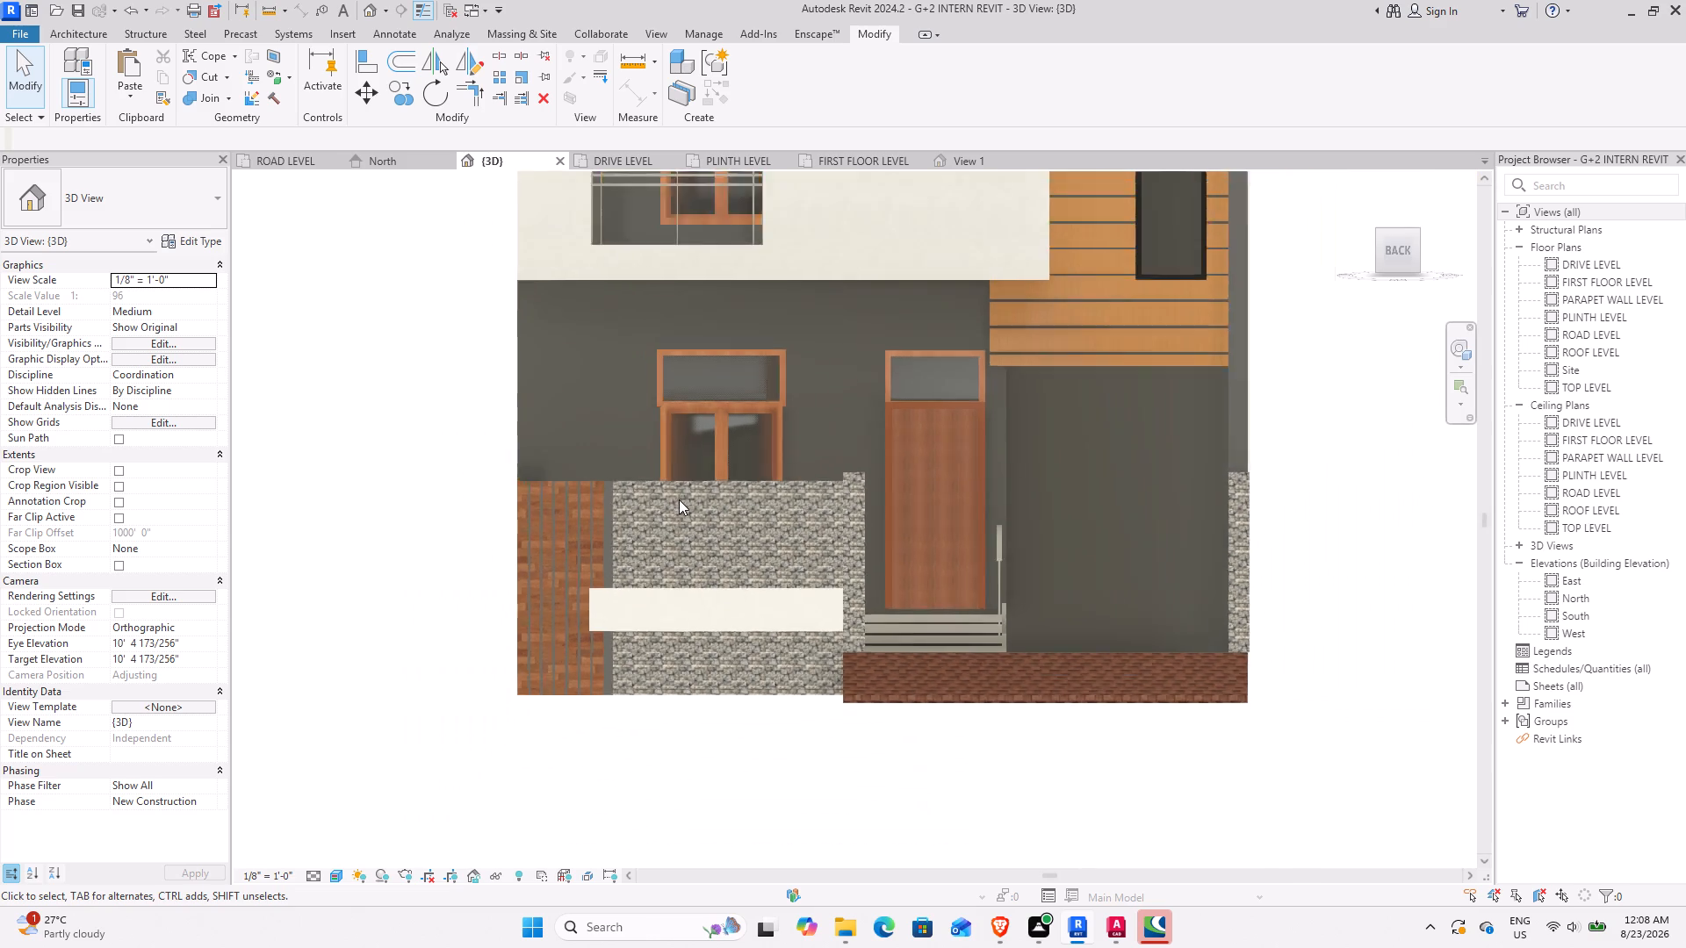
{"action": "scroll", "coordinate": [679, 499], "scroll_direction": "down", "scroll_amount": 2}
{"action": "scroll", "coordinate": [609, 439], "scroll_direction": "up", "scroll_amount": 1}
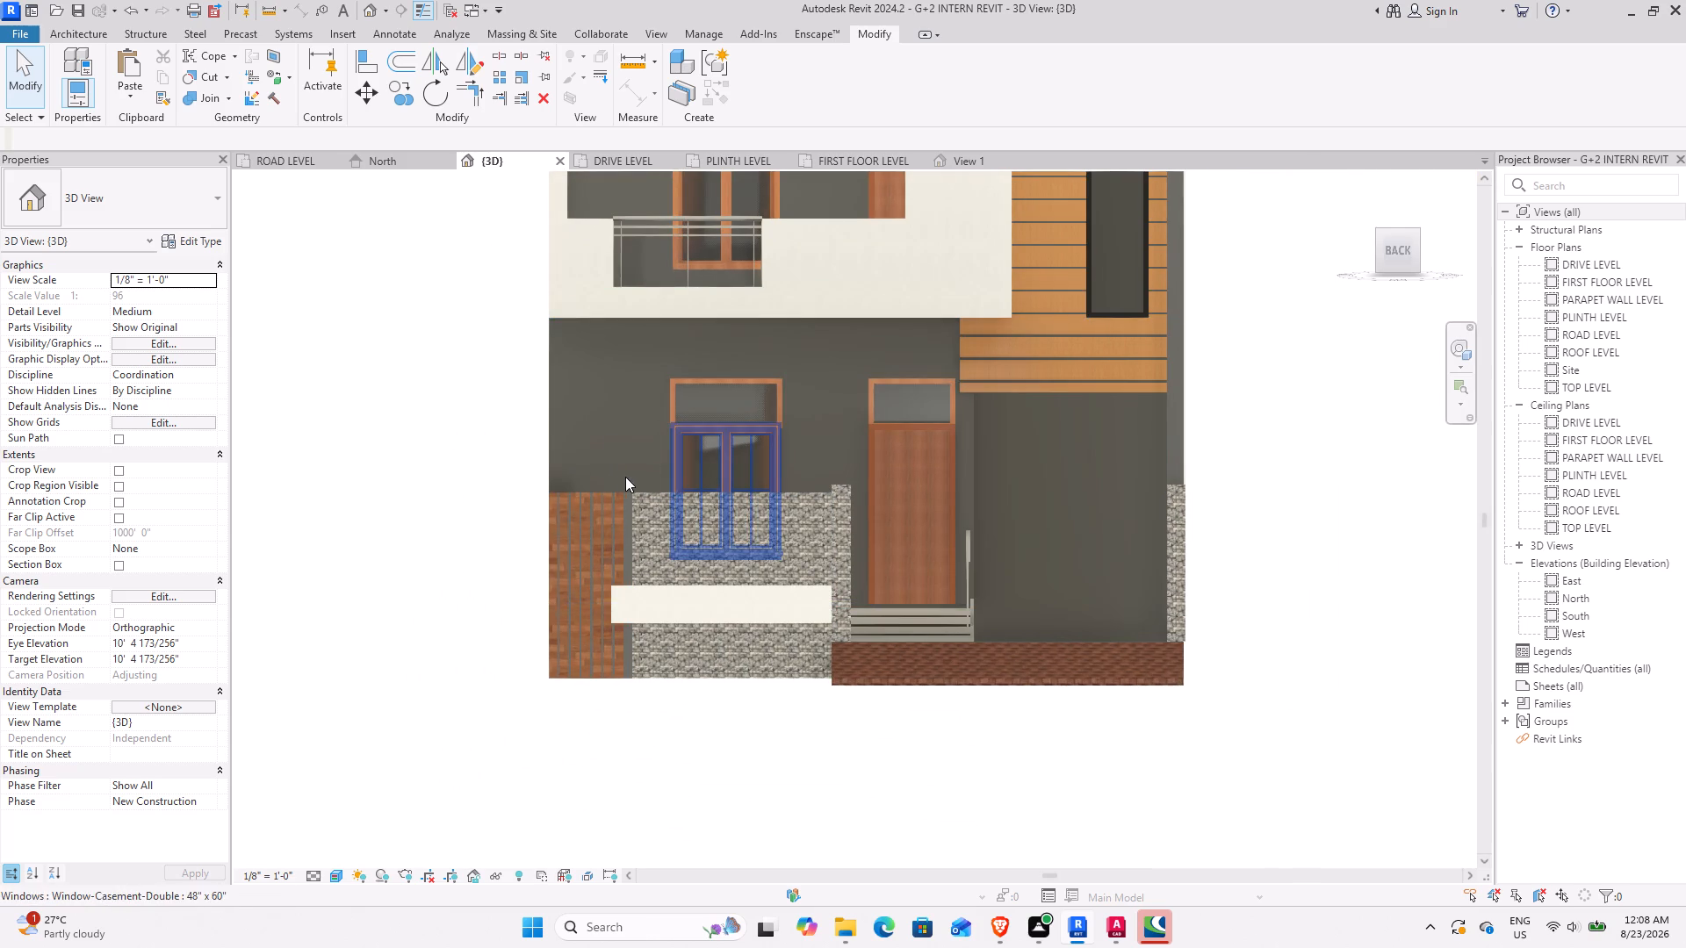
{"action": "scroll", "coordinate": [622, 476], "scroll_direction": "down", "scroll_amount": 2}
Inspect the building from below, the back corners and the front to compare its side walls, boundary walls and tower.
{"action": "middle_click_drag", "start_coordinate": [623, 490], "coordinate": [779, 581], "text": "shift"}
{"action": "middle_click_drag", "start_coordinate": [788, 582], "coordinate": [693, 557], "text": "shift"}
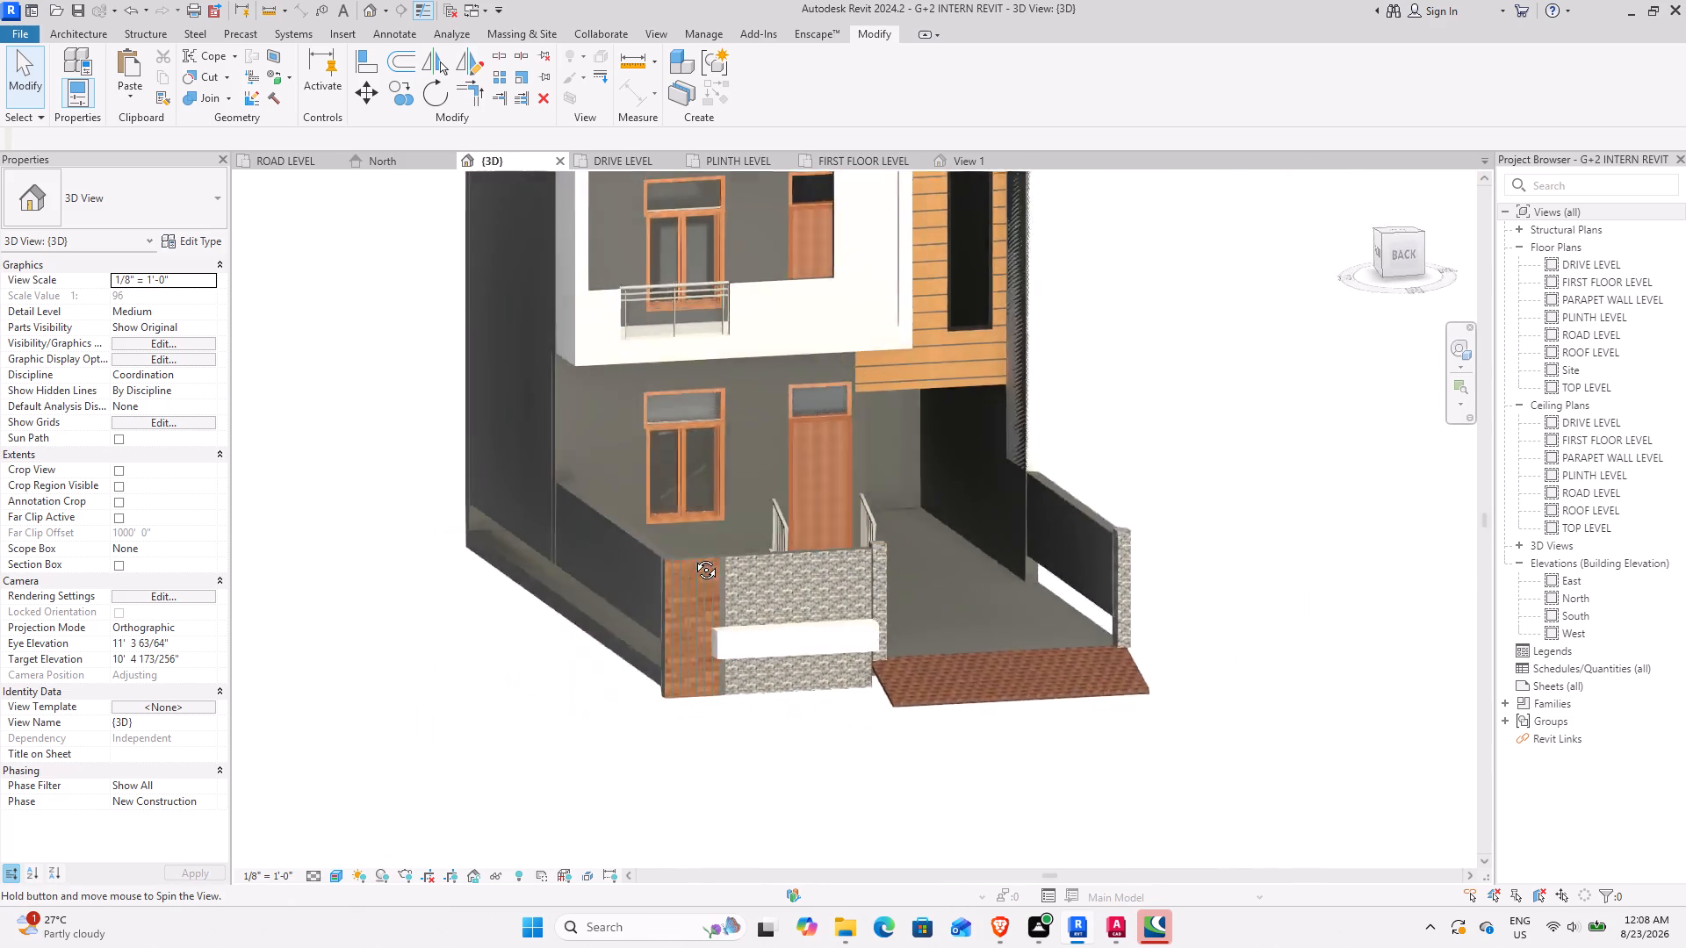
{"action": "middle_click_drag", "start_coordinate": [693, 557], "coordinate": [645, 466], "text": "shift"}
{"action": "middle_click", "coordinate": [643, 466], "text": "shift"}
{"action": "middle_click_drag", "start_coordinate": [909, 502], "coordinate": [864, 370]}
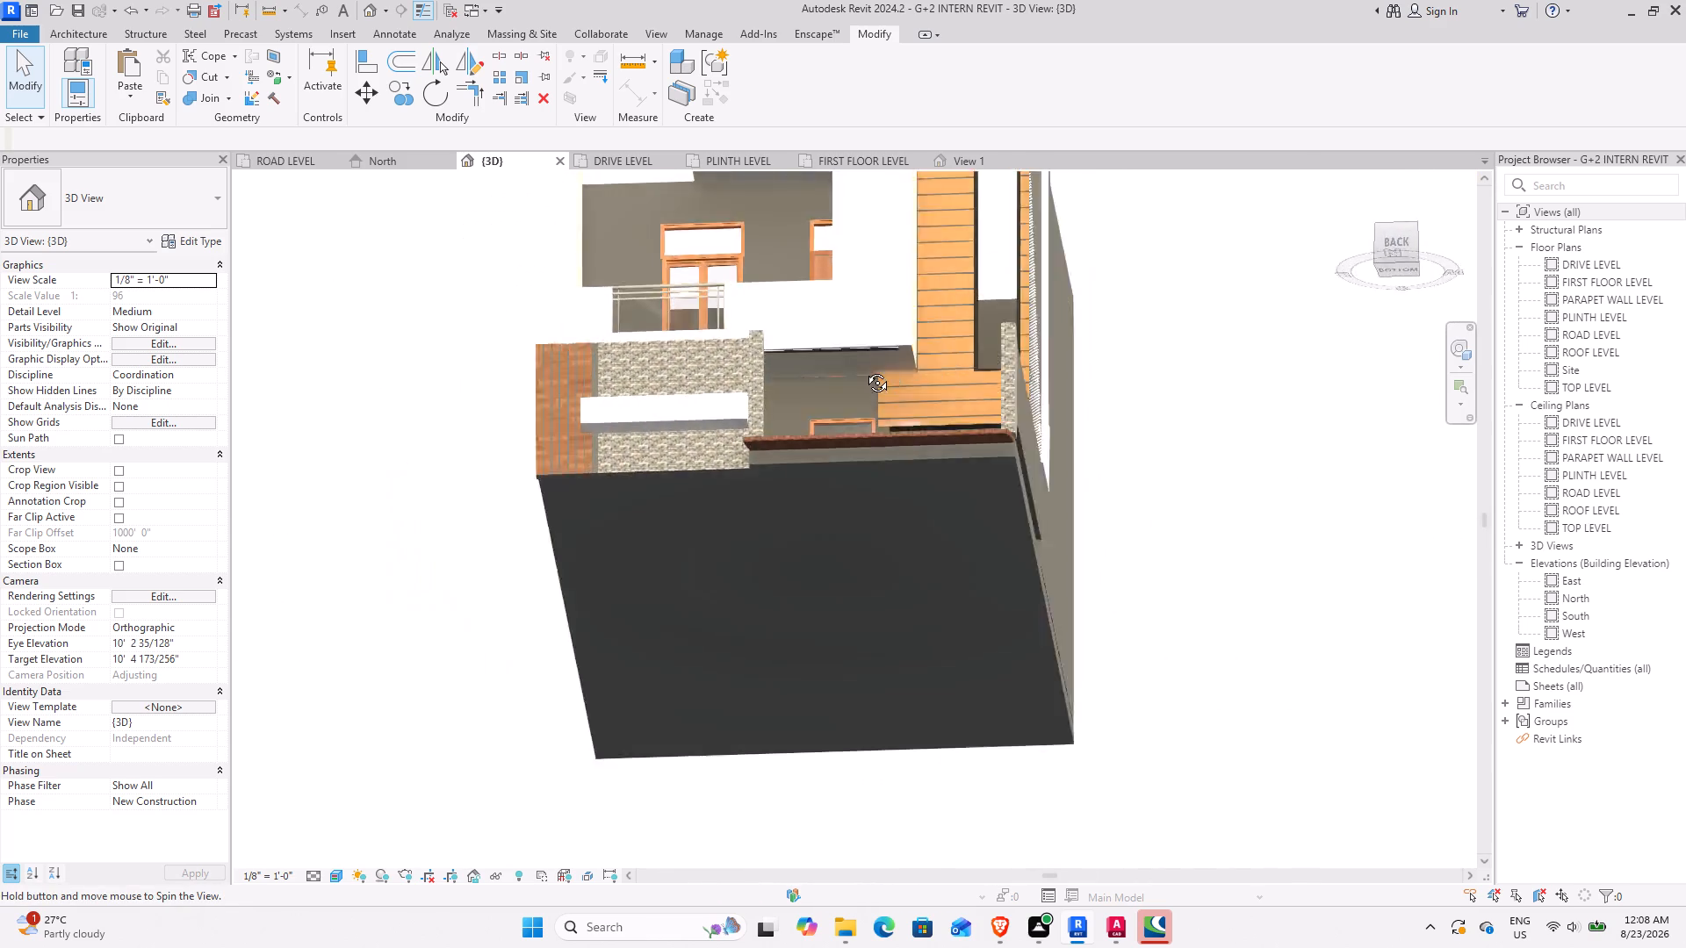
{"action": "middle_click_drag", "start_coordinate": [864, 370], "coordinate": [842, 531]}
{"action": "scroll", "coordinate": [861, 469], "scroll_direction": "down", "scroll_amount": 4}
{"action": "middle_click_drag", "start_coordinate": [847, 484], "coordinate": [862, 557], "text": "shift"}
{"action": "middle_click_drag", "start_coordinate": [852, 518], "coordinate": [940, 503]}
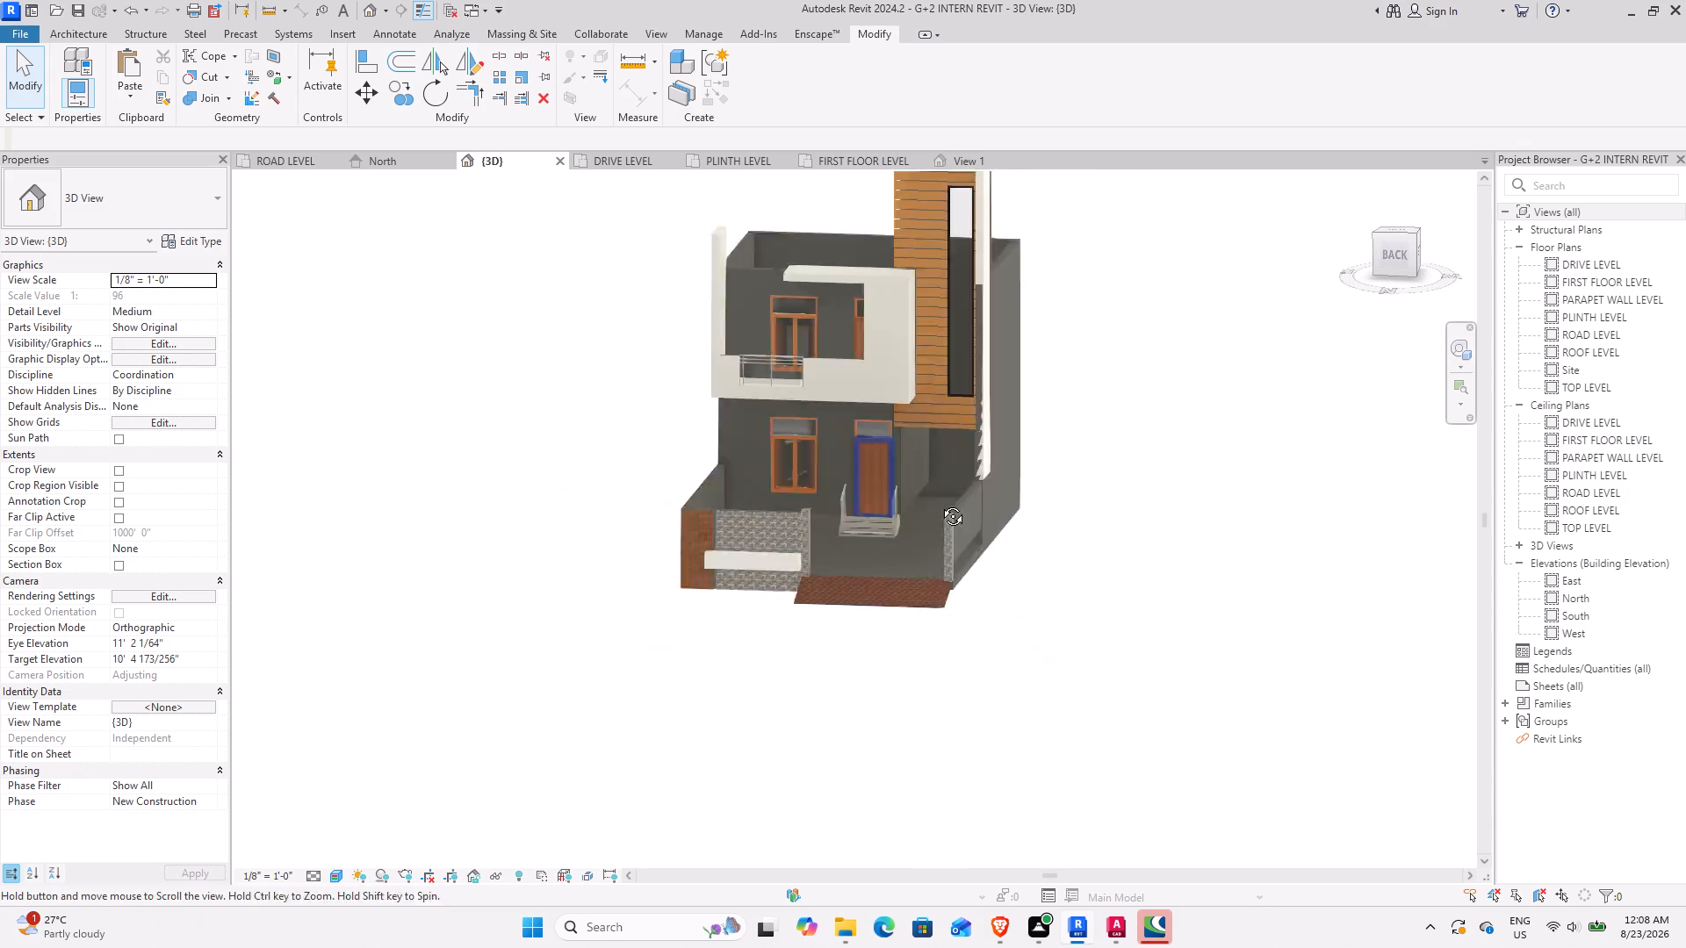
{"action": "middle_click_drag", "start_coordinate": [940, 503], "coordinate": [615, 512]}
{"action": "middle_click_drag", "start_coordinate": [837, 524], "coordinate": [665, 522], "text": "shift"}
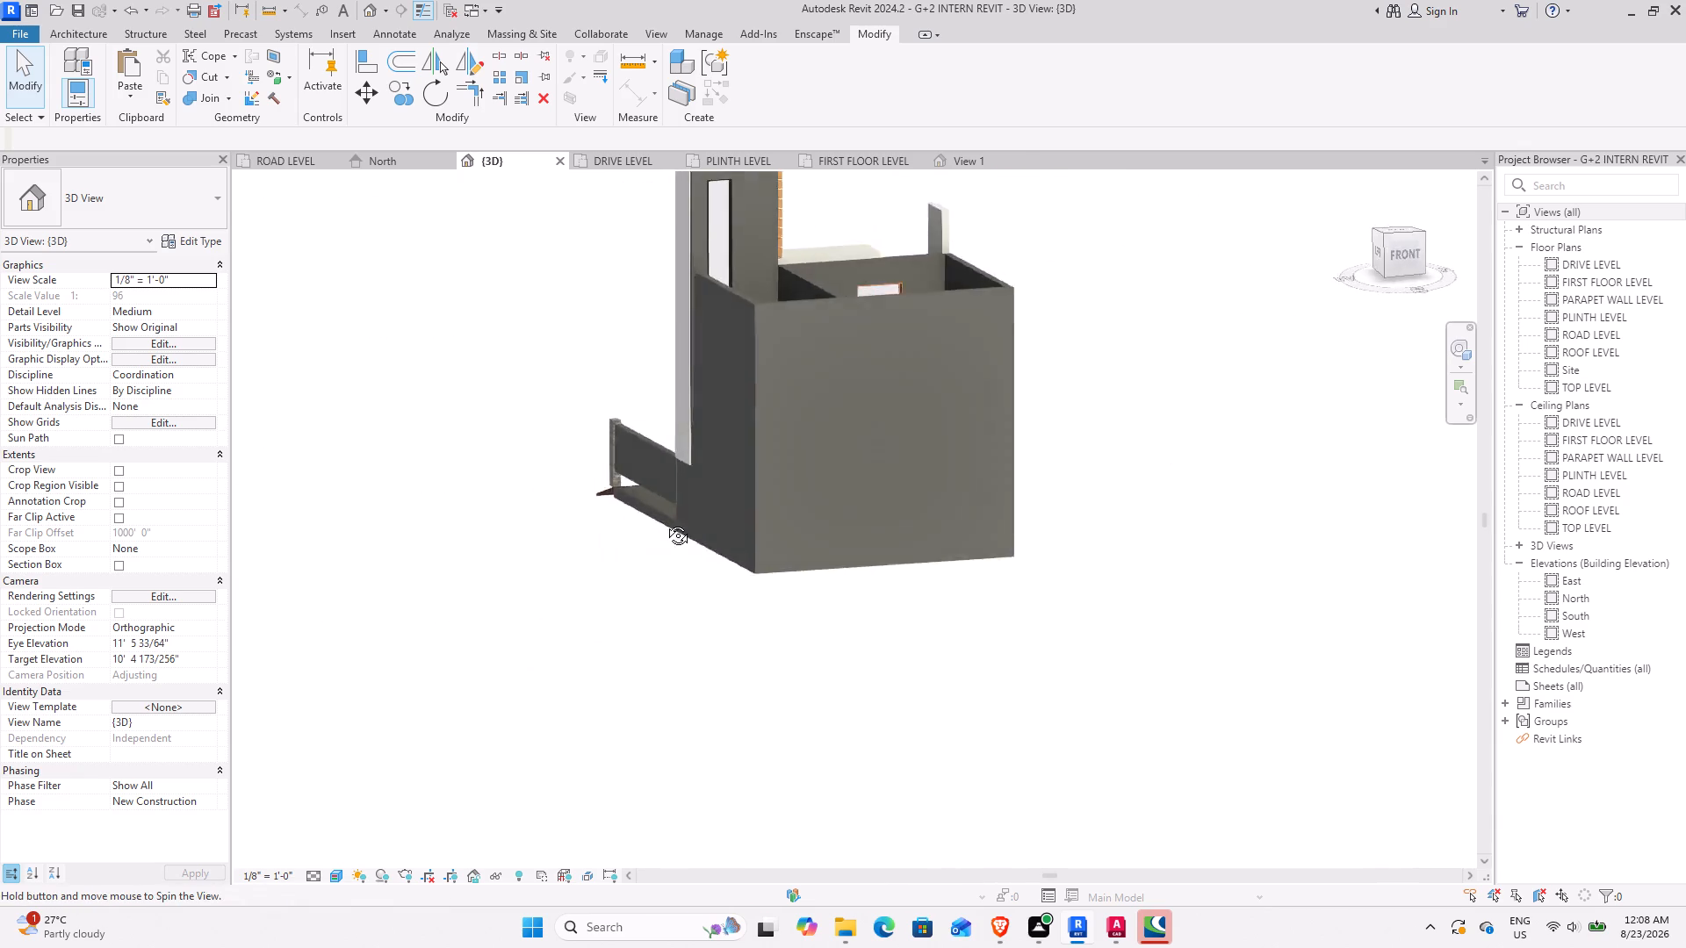
{"action": "middle_click_drag", "start_coordinate": [665, 522], "coordinate": [1085, 488], "text": "shift"}
{"action": "scroll", "coordinate": [1052, 455], "scroll_direction": "up", "scroll_amount": 1}
{"action": "middle_click_drag", "start_coordinate": [998, 414], "coordinate": [1014, 415], "text": "shift"}
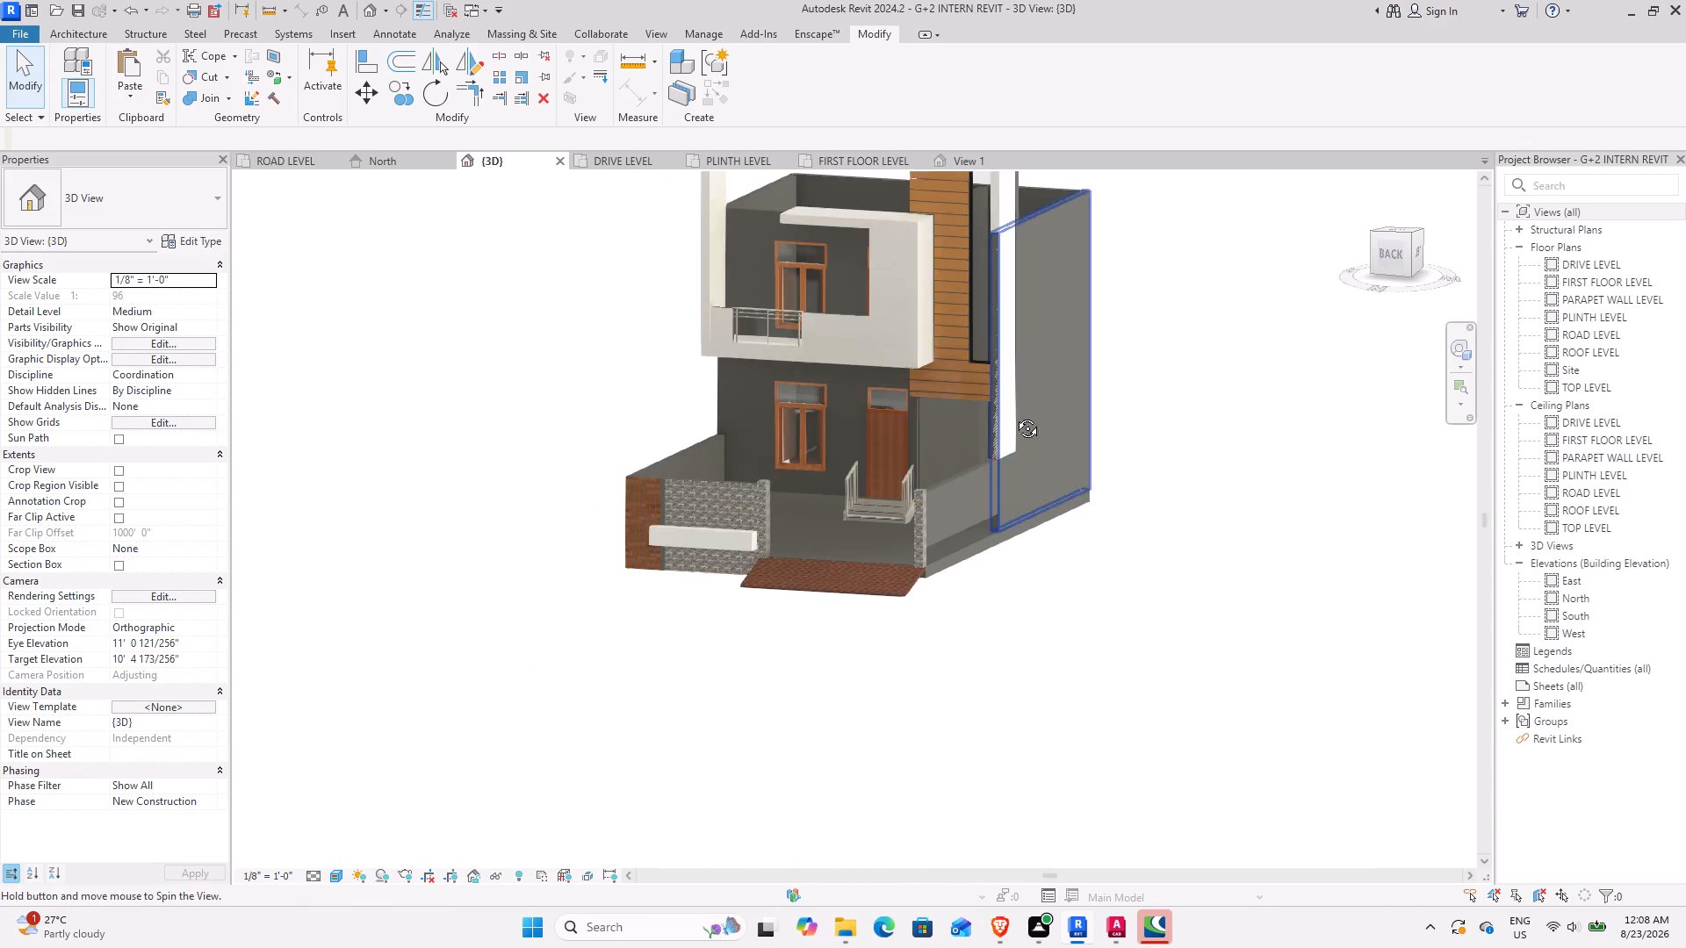
{"action": "middle_click_drag", "start_coordinate": [1014, 415], "coordinate": [1110, 406], "text": "shift"}
Place a Fixed 36" x 30" window like the one above the entrance door, 7' 0" sill, in the narrow bay's end wall on PLINTH LEVEL.
{"action": "middle_click_drag", "start_coordinate": [952, 464], "coordinate": [884, 469]}
{"action": "scroll", "coordinate": [901, 474], "scroll_direction": "up", "scroll_amount": 1, "text": "shift"}
{"action": "middle_click_drag", "start_coordinate": [884, 468], "coordinate": [831, 574]}
{"action": "scroll", "coordinate": [808, 540], "scroll_direction": "up", "scroll_amount": 5}
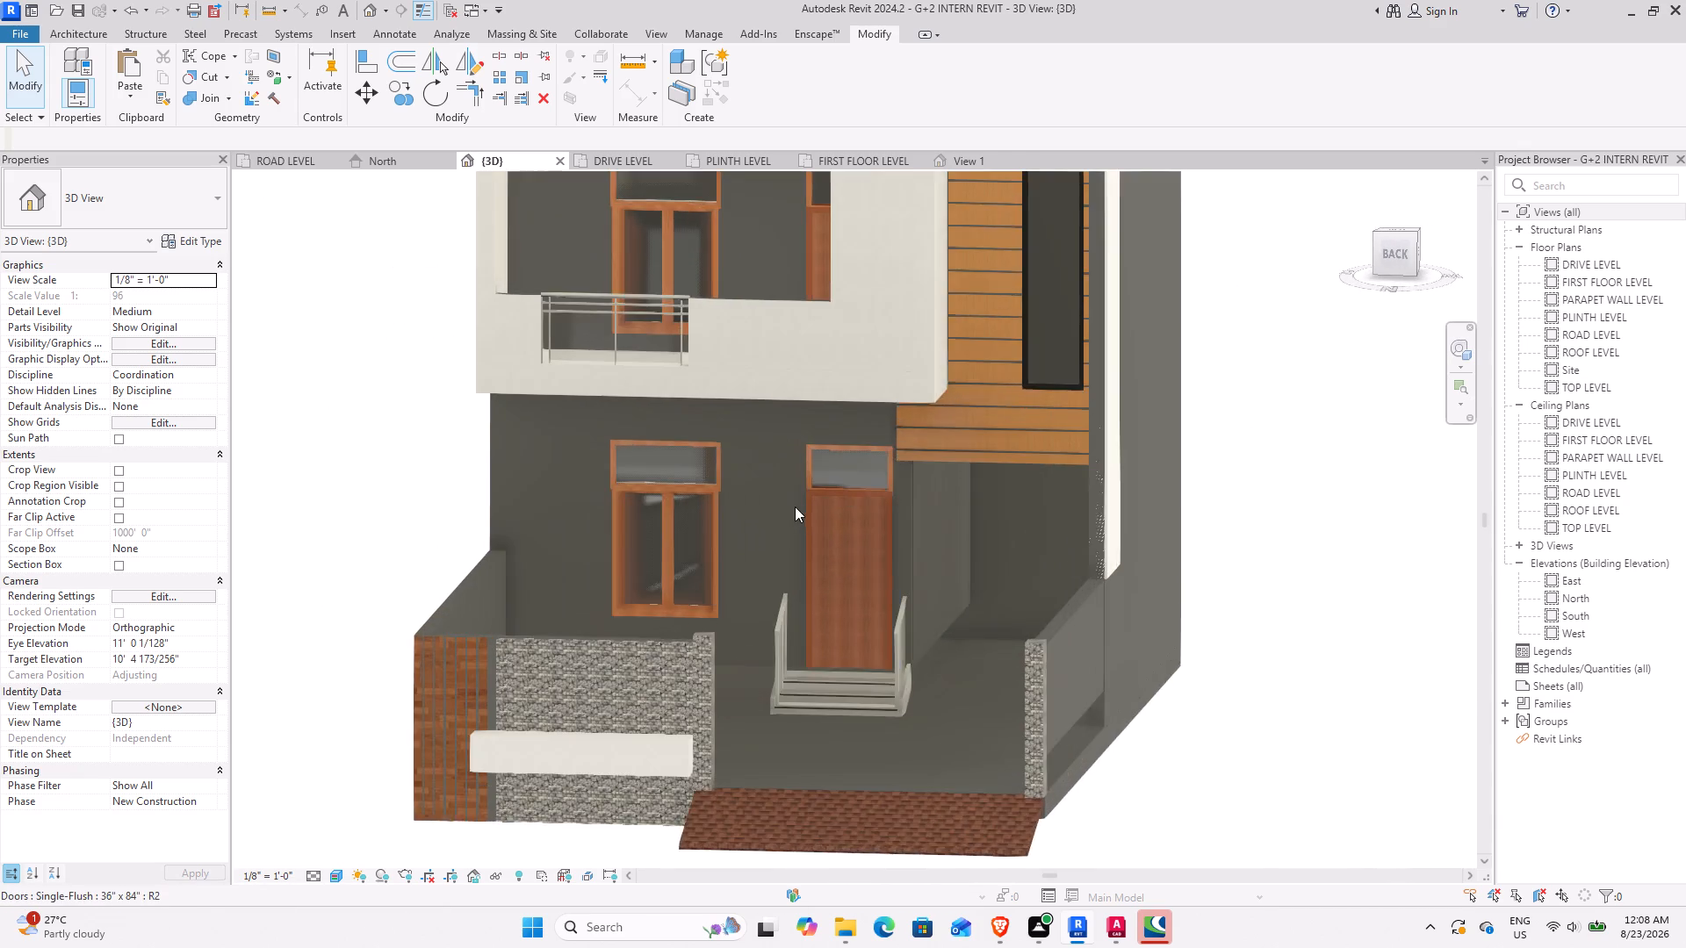
{"action": "middle_click_drag", "start_coordinate": [795, 506], "coordinate": [728, 436], "text": "shift"}
{"action": "scroll", "coordinate": [839, 513], "scroll_direction": "up", "scroll_amount": 1, "text": "shift"}
{"action": "middle_click_drag", "start_coordinate": [907, 486], "coordinate": [955, 494], "text": "shift"}
{"action": "left_click", "coordinate": [849, 465]}
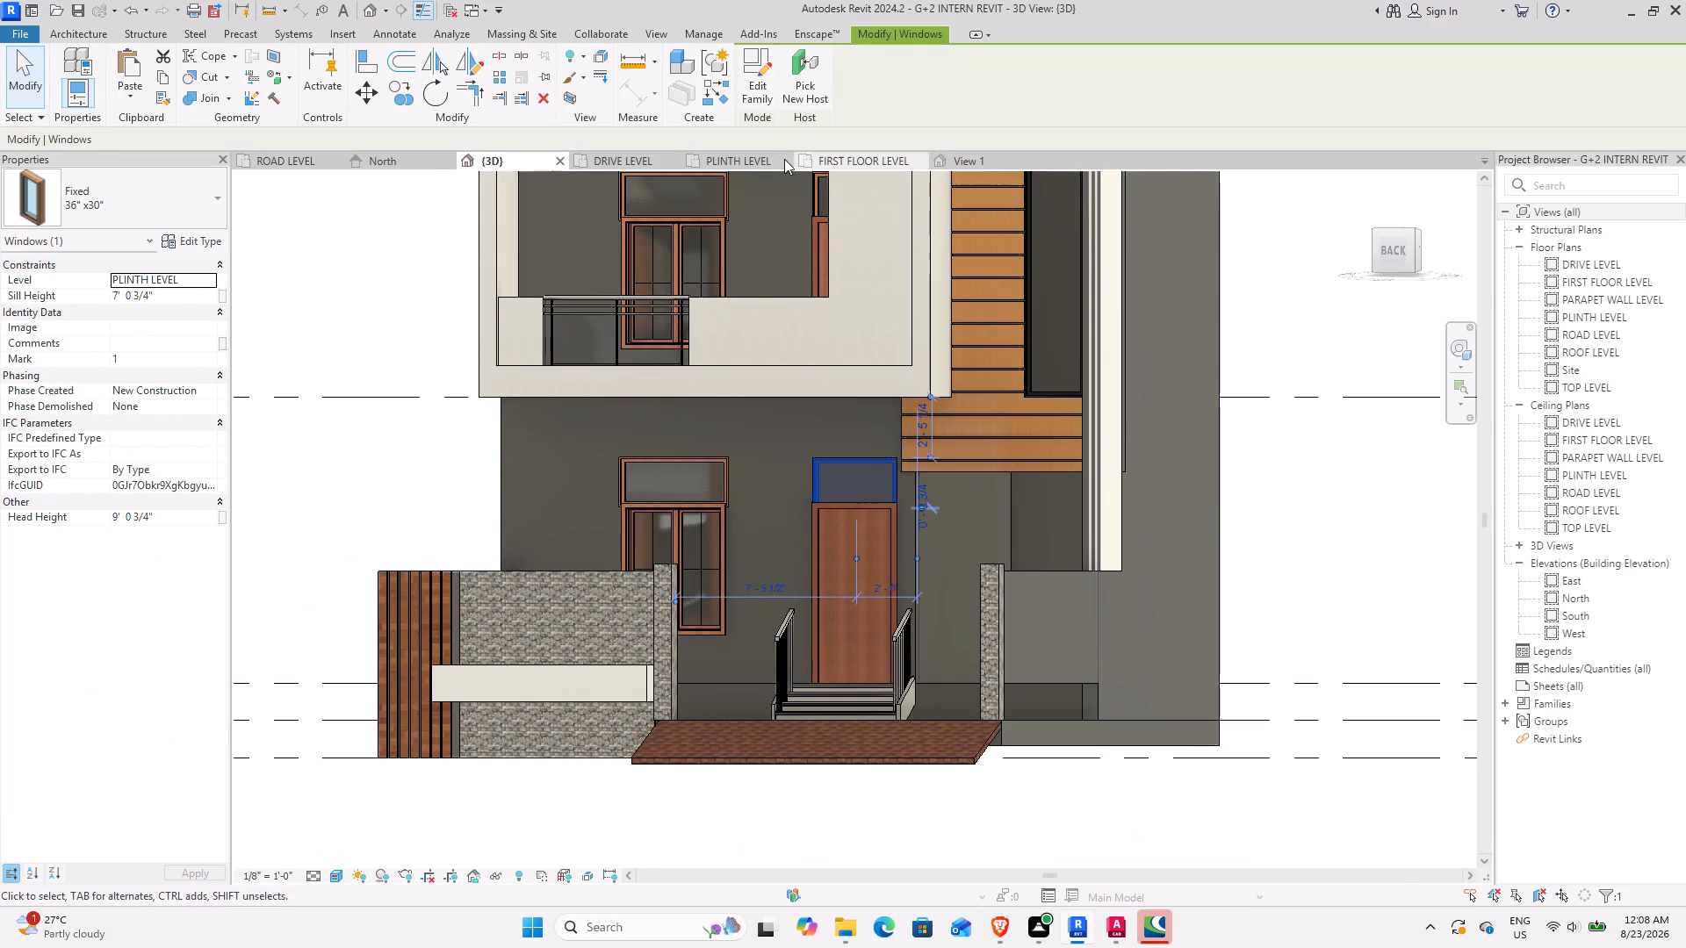
{"action": "left_click", "coordinate": [723, 104]}
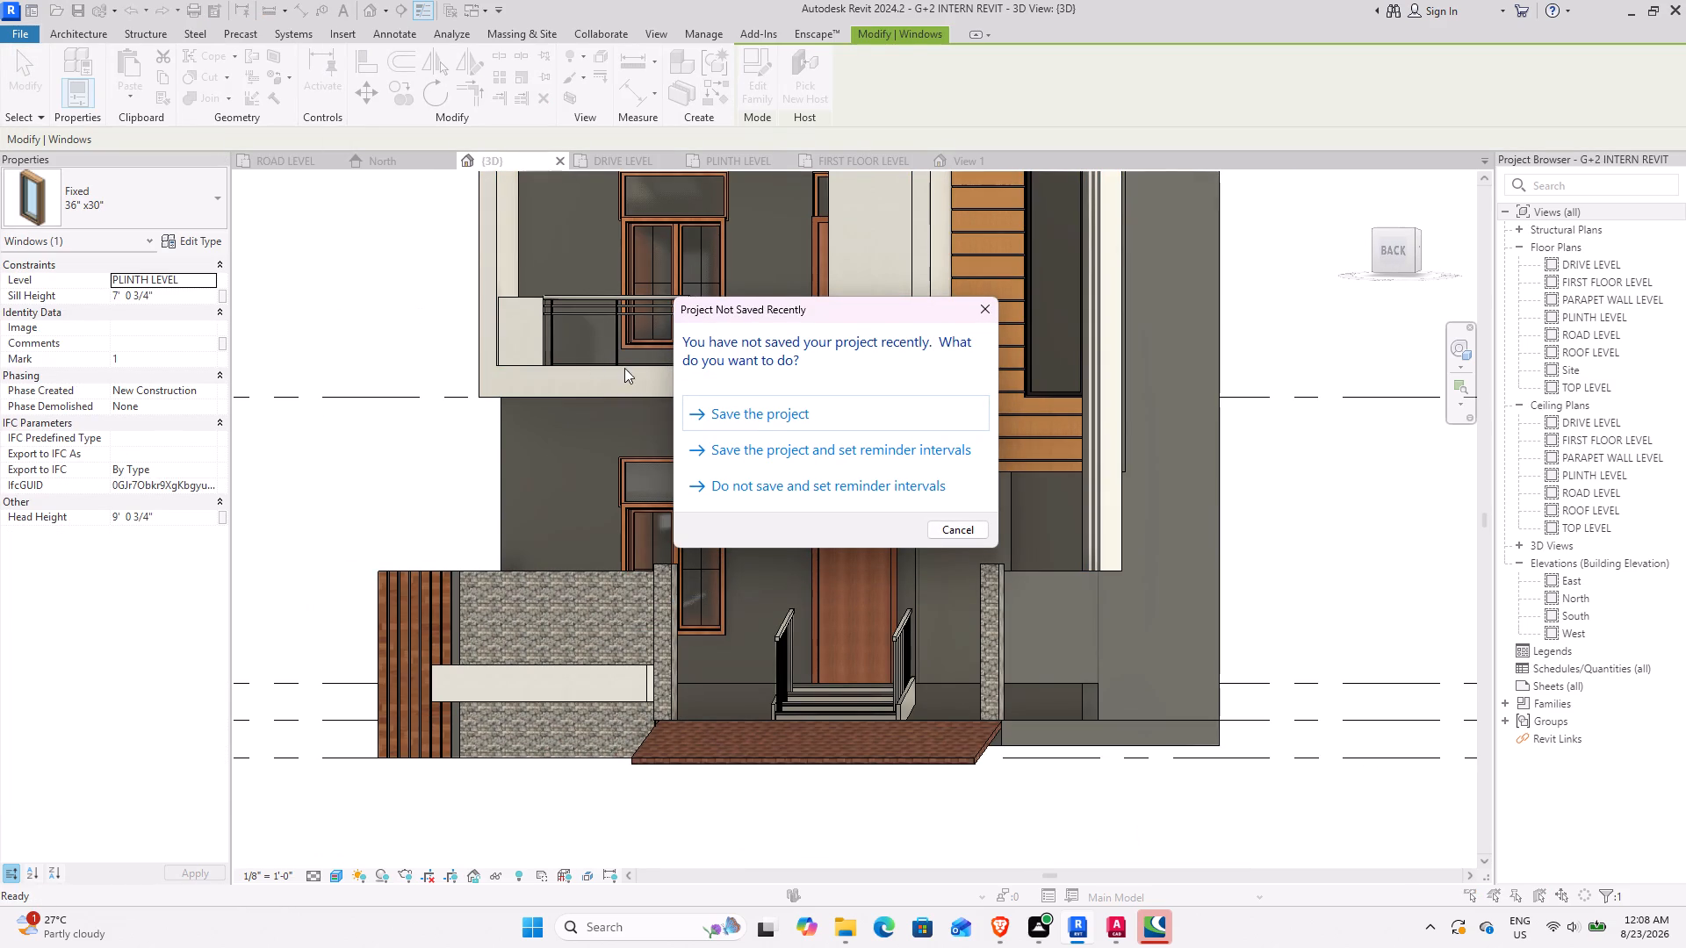
{"action": "left_click", "coordinate": [950, 528]}
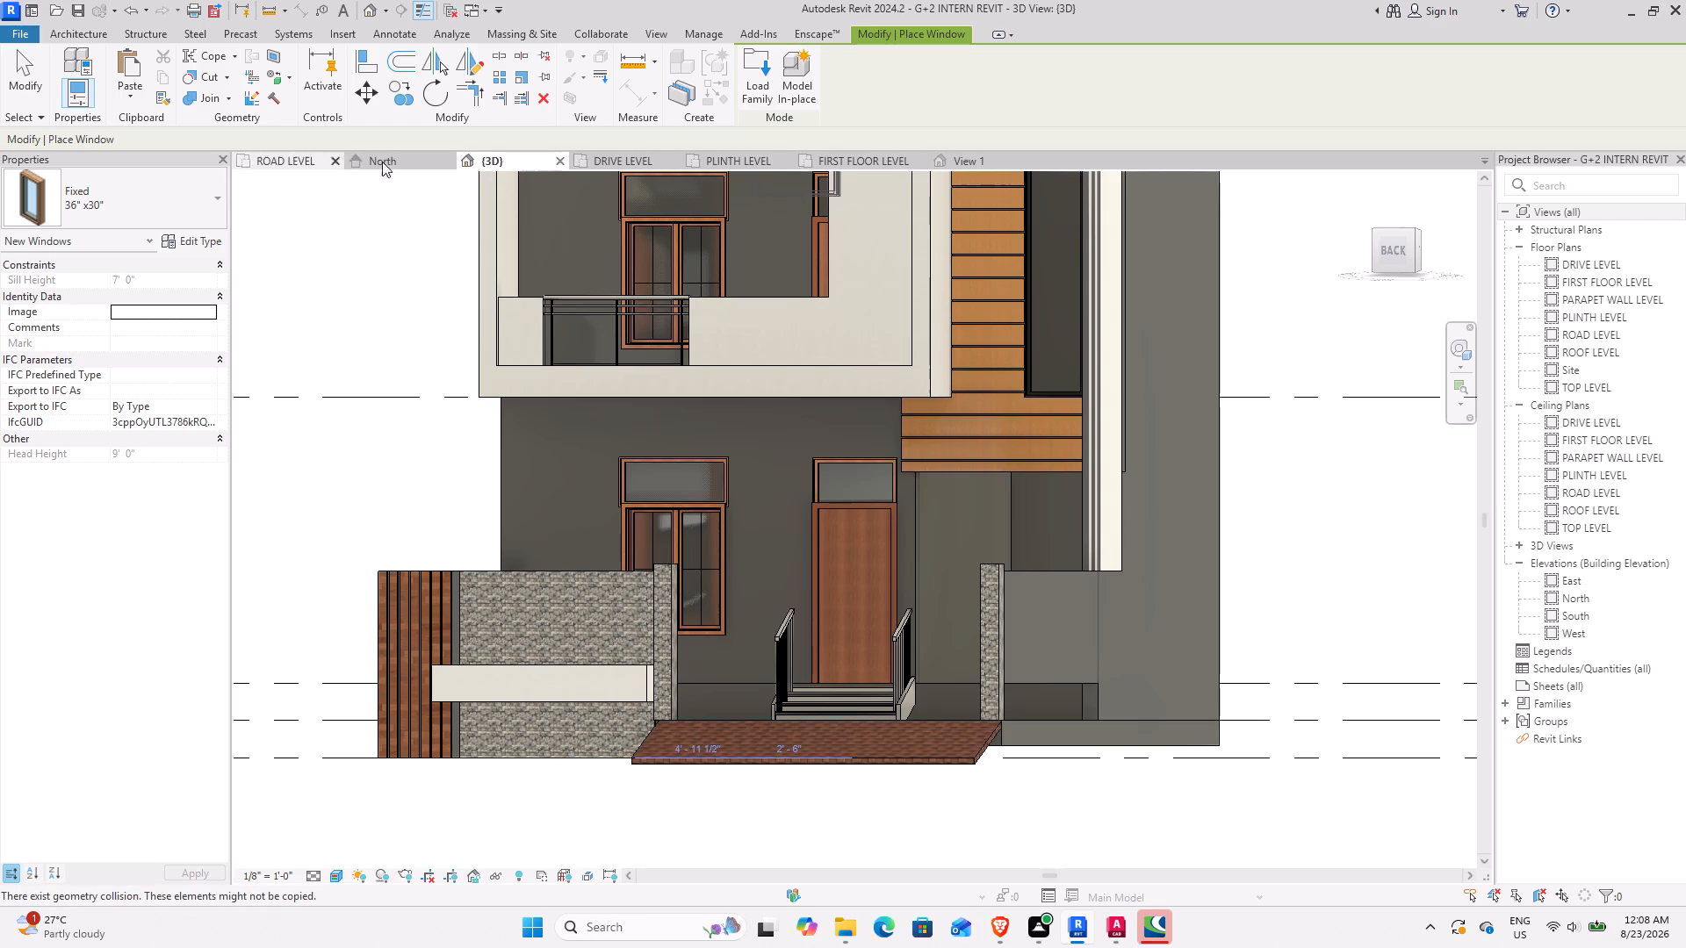
{"action": "left_click", "coordinate": [709, 160]}
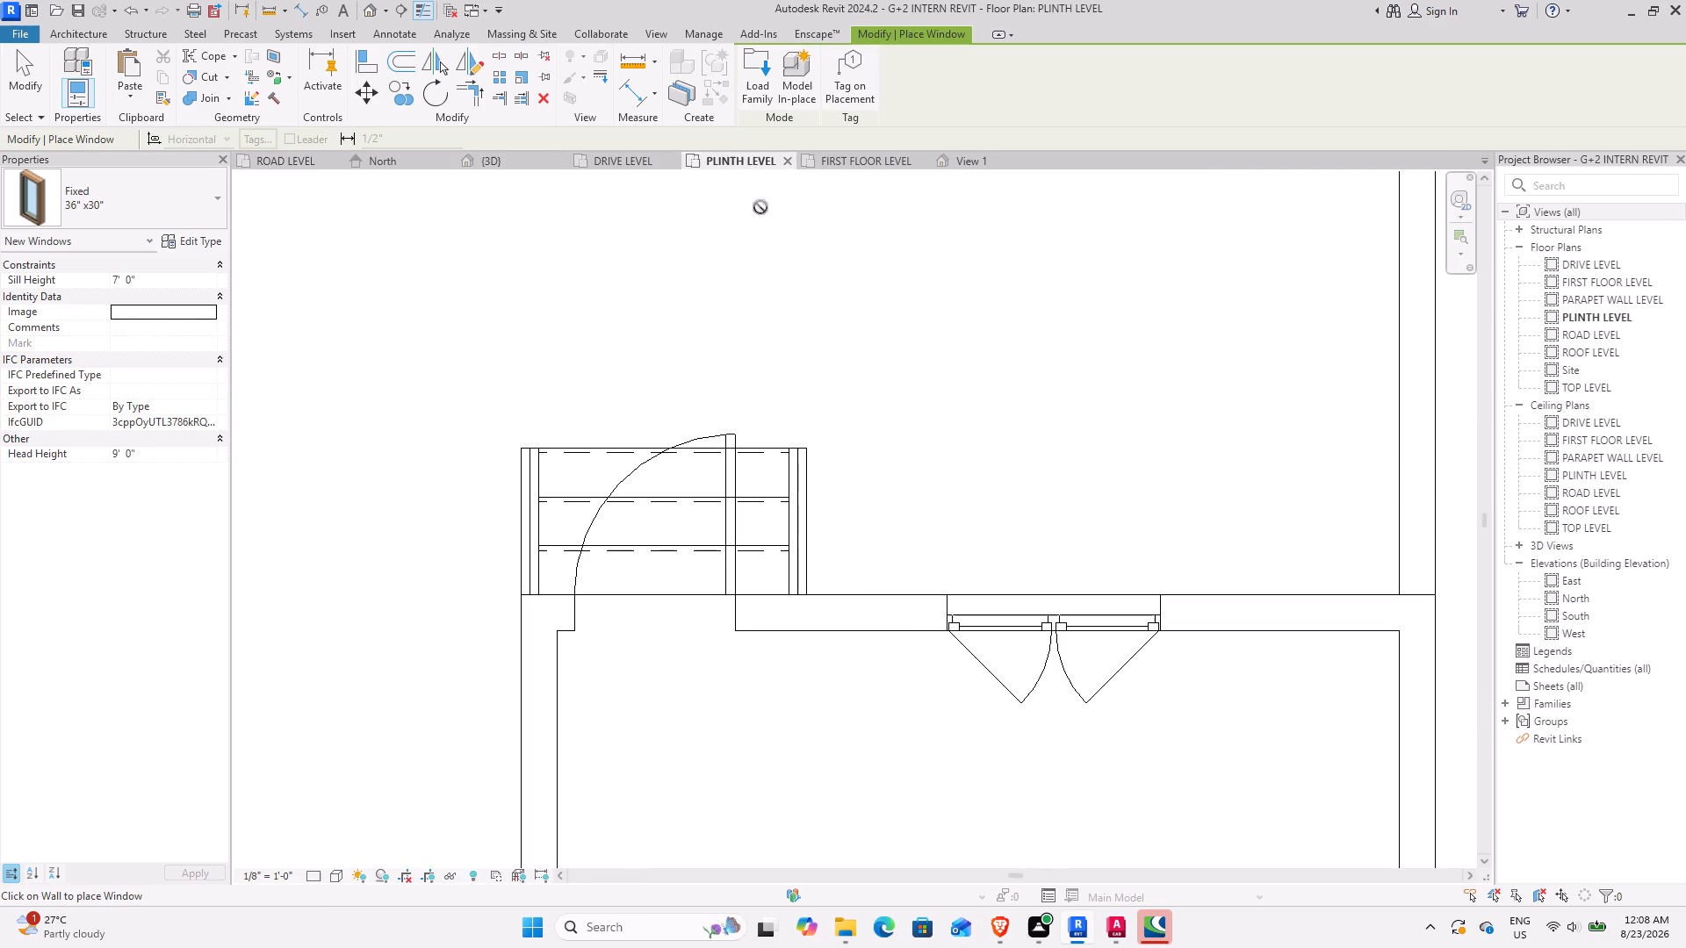
{"action": "scroll", "coordinate": [817, 651], "scroll_direction": "down", "scroll_amount": 4}
{"action": "middle_click_drag", "start_coordinate": [831, 700], "coordinate": [692, 369]}
{"action": "middle_click_drag", "start_coordinate": [579, 772], "coordinate": [756, 603]}
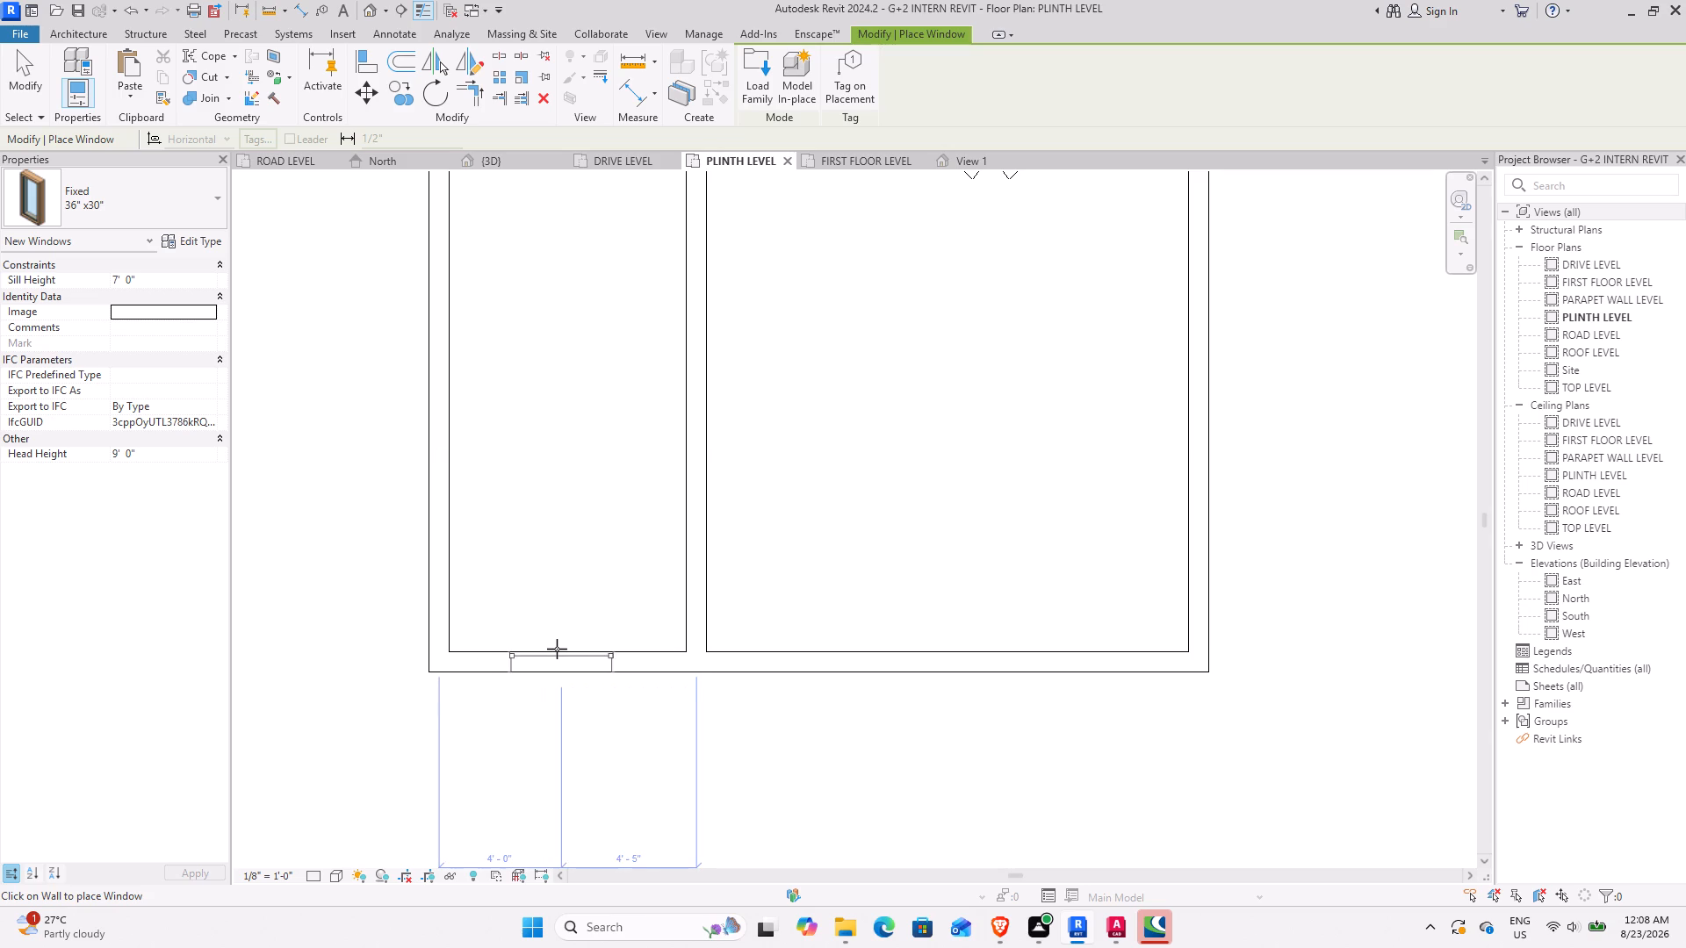
{"action": "left_click", "coordinate": [557, 649]}
{"action": "left_click", "coordinate": [23, 86]}
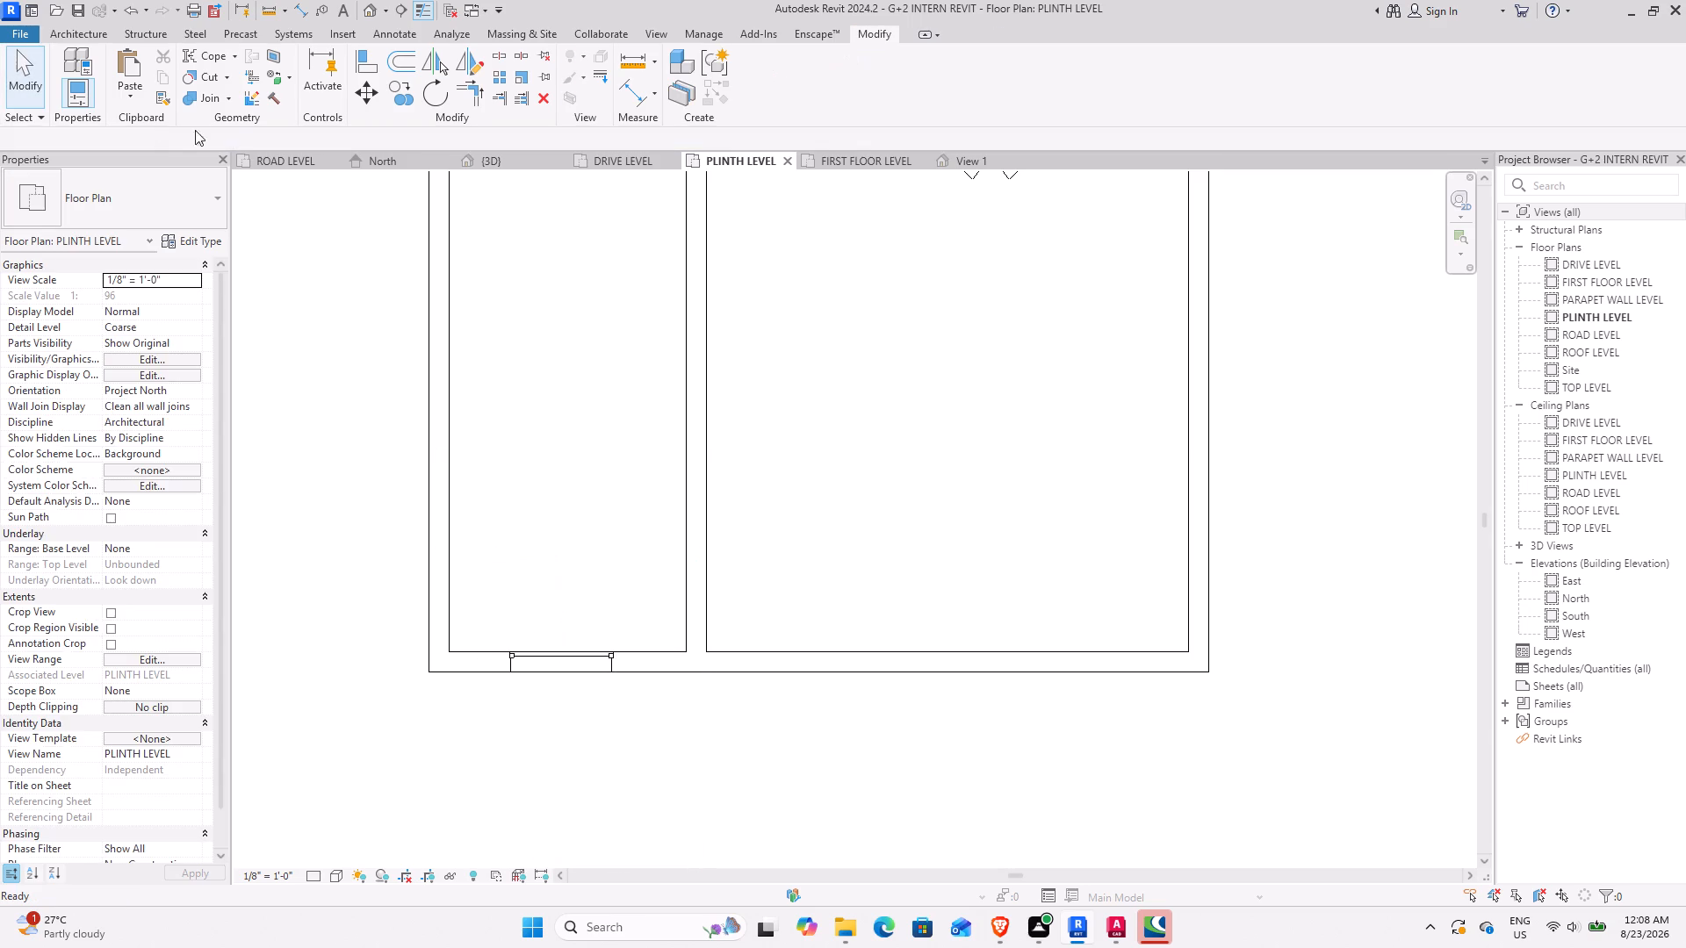
Check the new window below the tower's timber cladding against the whole back facade in the 3D view.
{"action": "left_click", "coordinate": [518, 167]}
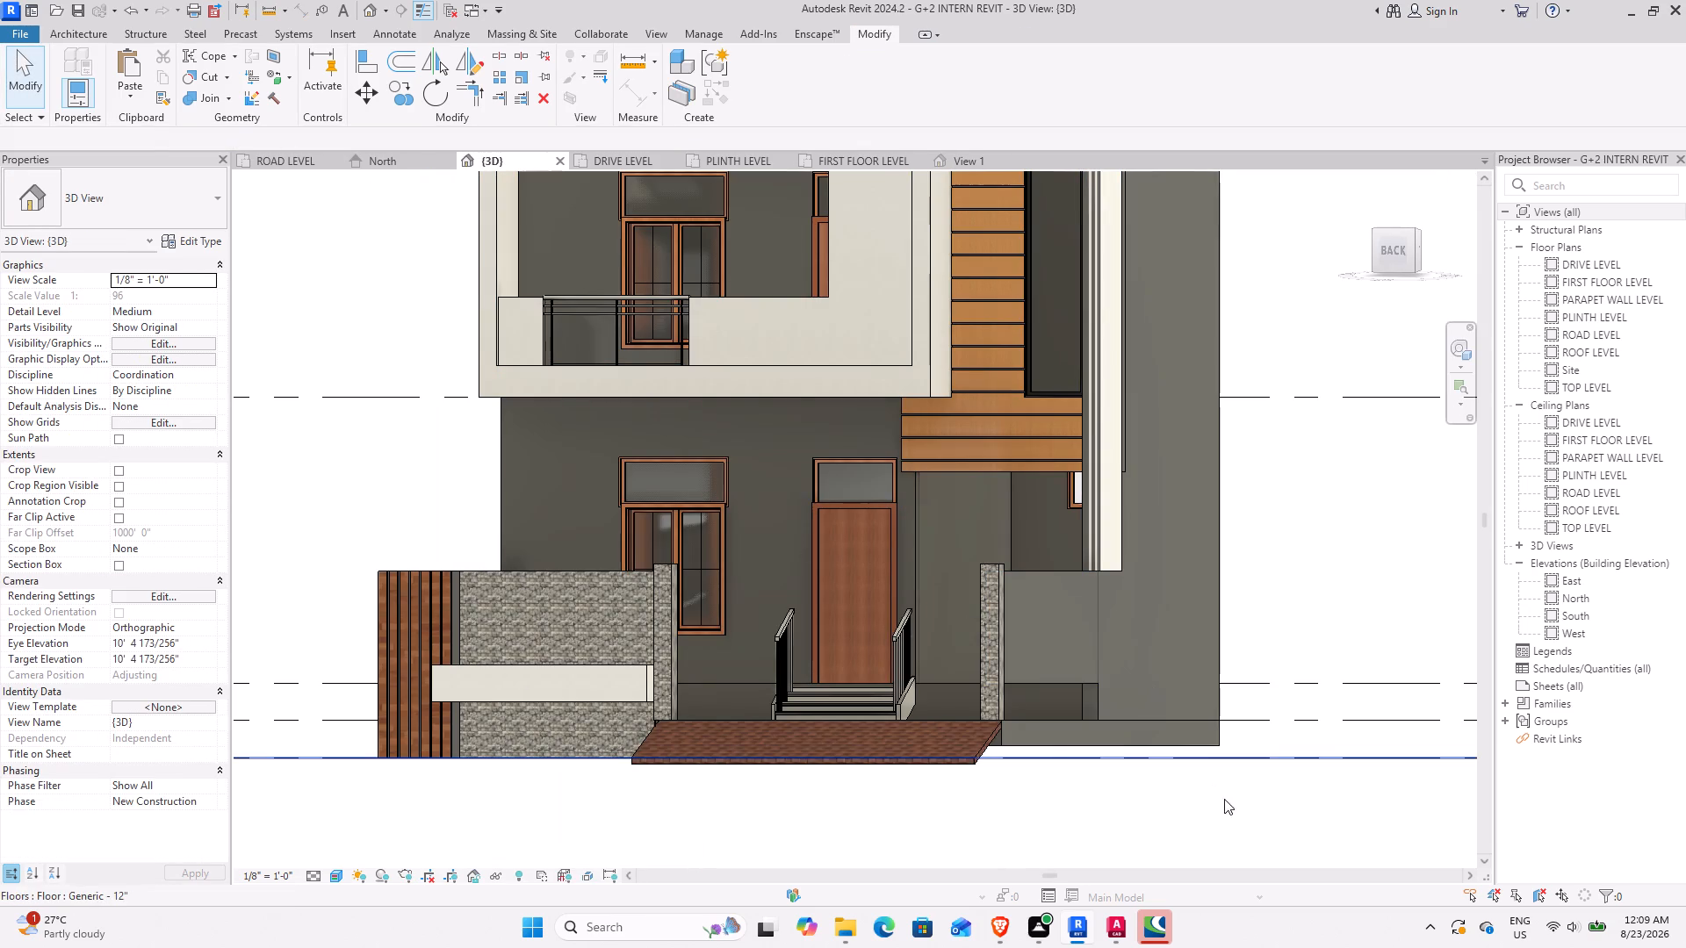
{"action": "left_click", "coordinate": [1225, 806]}
{"action": "middle_click_drag", "start_coordinate": [790, 652], "coordinate": [852, 643], "text": "shift"}
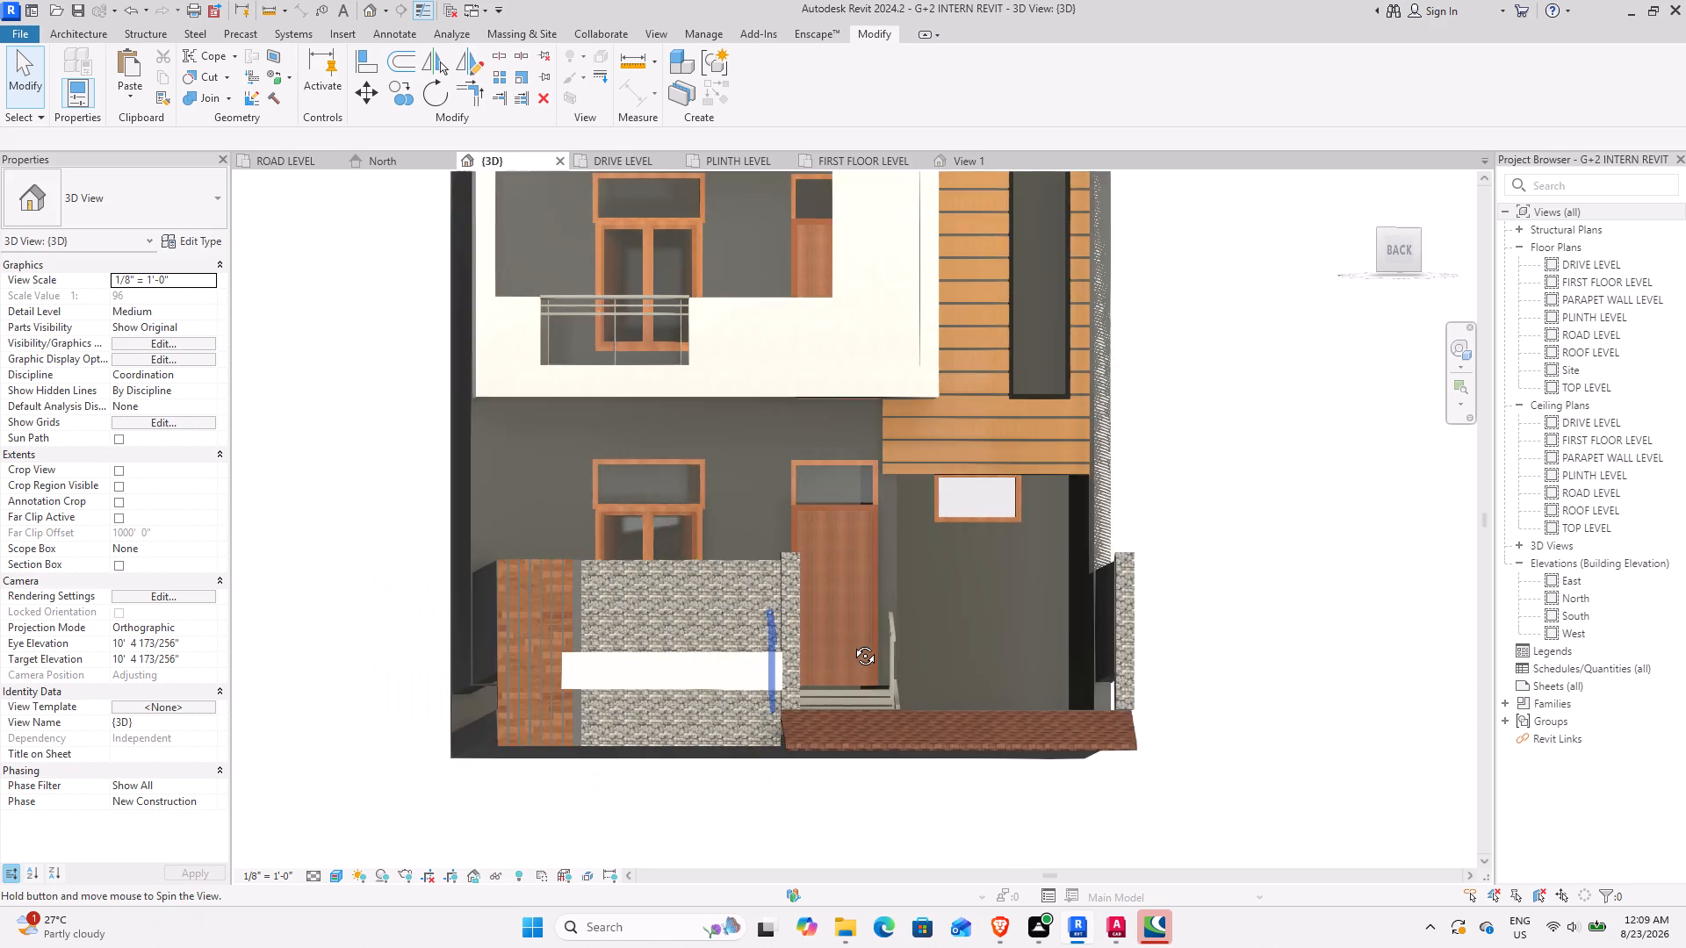
{"action": "middle_click_drag", "start_coordinate": [852, 643], "coordinate": [836, 646], "text": "shift"}
{"action": "middle_click", "coordinate": [836, 647], "text": "shift"}
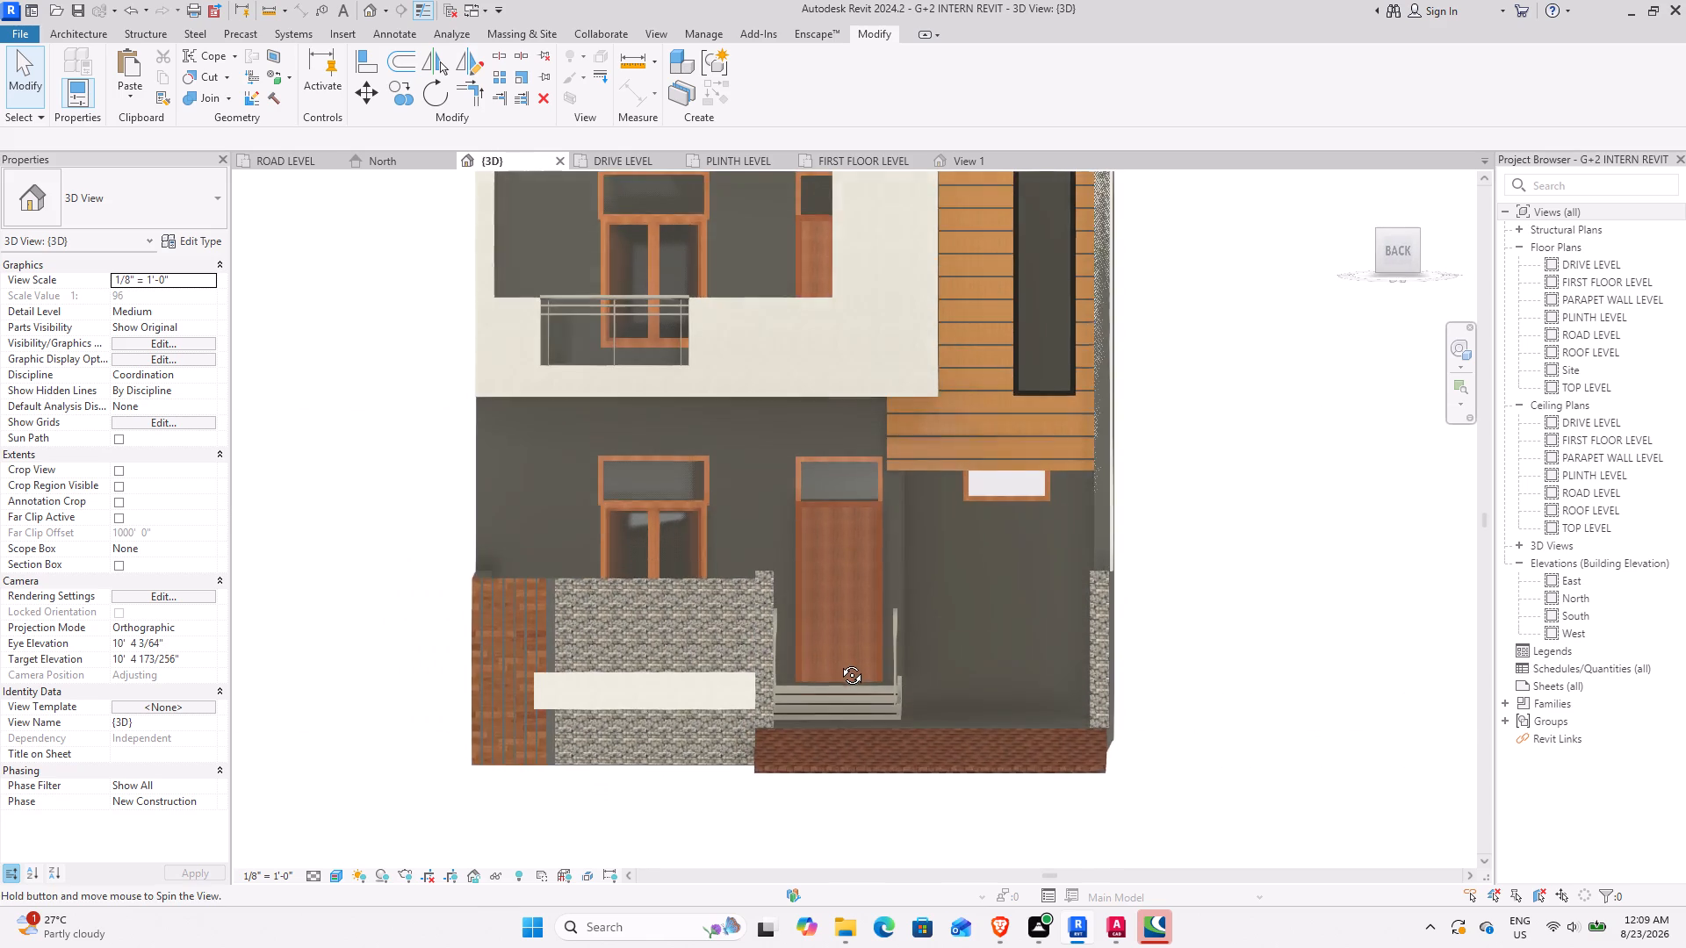
{"action": "middle_click_drag", "start_coordinate": [831, 648], "coordinate": [839, 652], "text": "shift"}
{"action": "scroll", "coordinate": [845, 652], "scroll_direction": "down", "scroll_amount": 2}
{"action": "scroll", "coordinate": [845, 652], "scroll_direction": "up", "scroll_amount": 1}
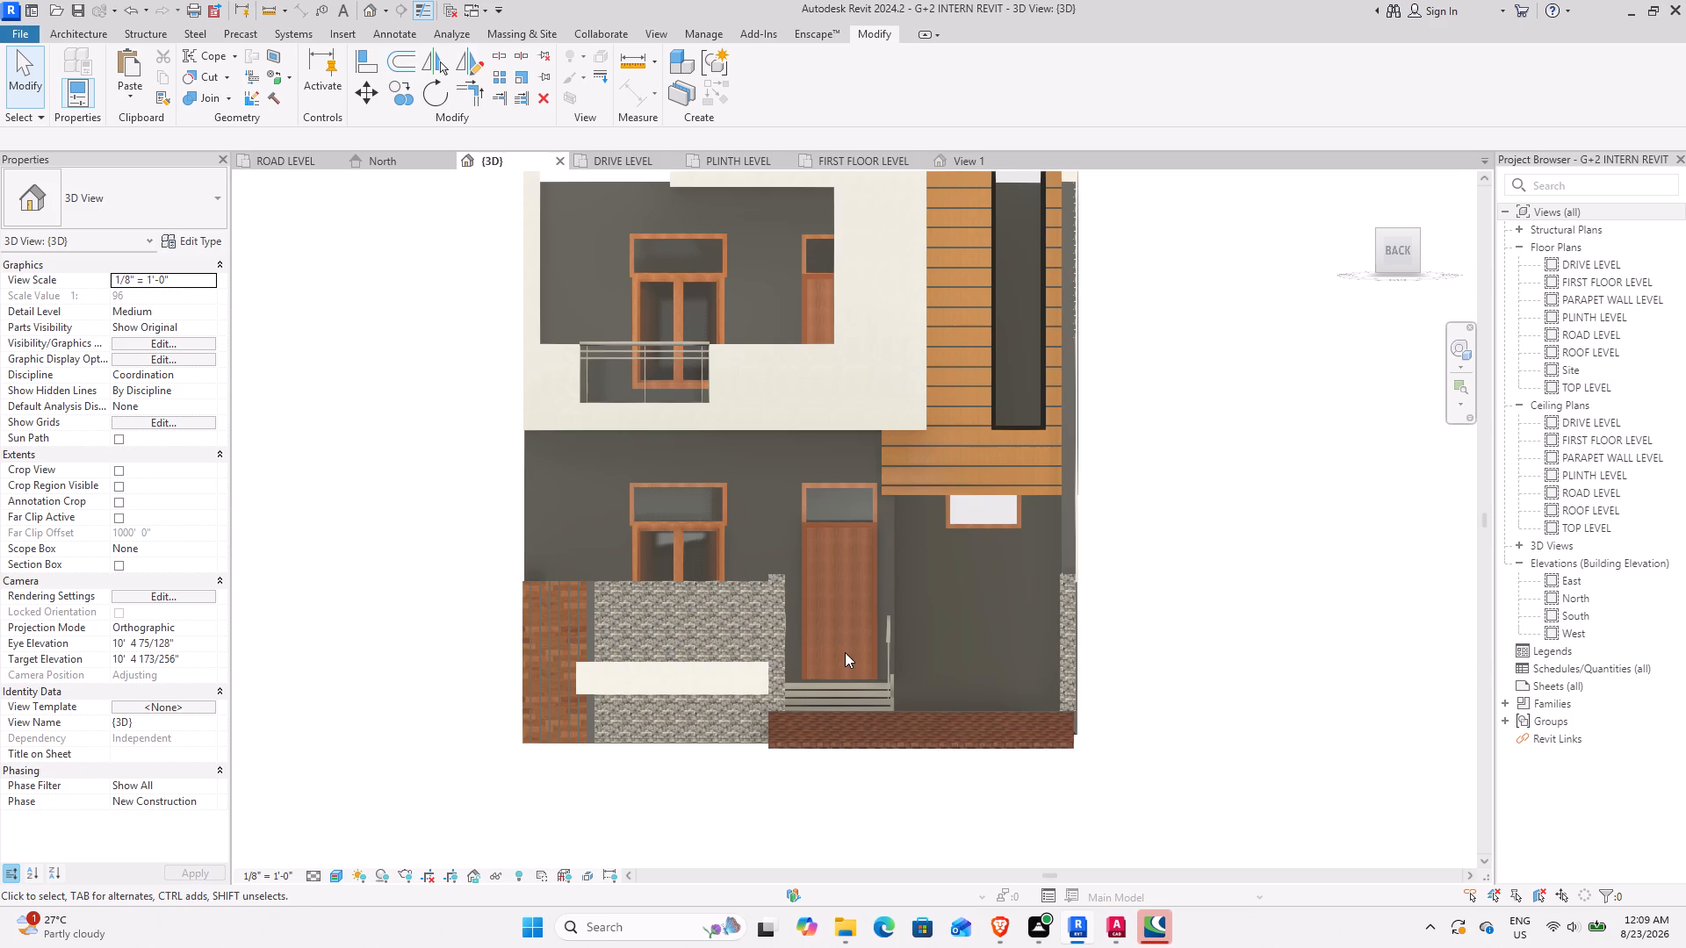
{"action": "middle_click_drag", "start_coordinate": [746, 388], "coordinate": [770, 547]}
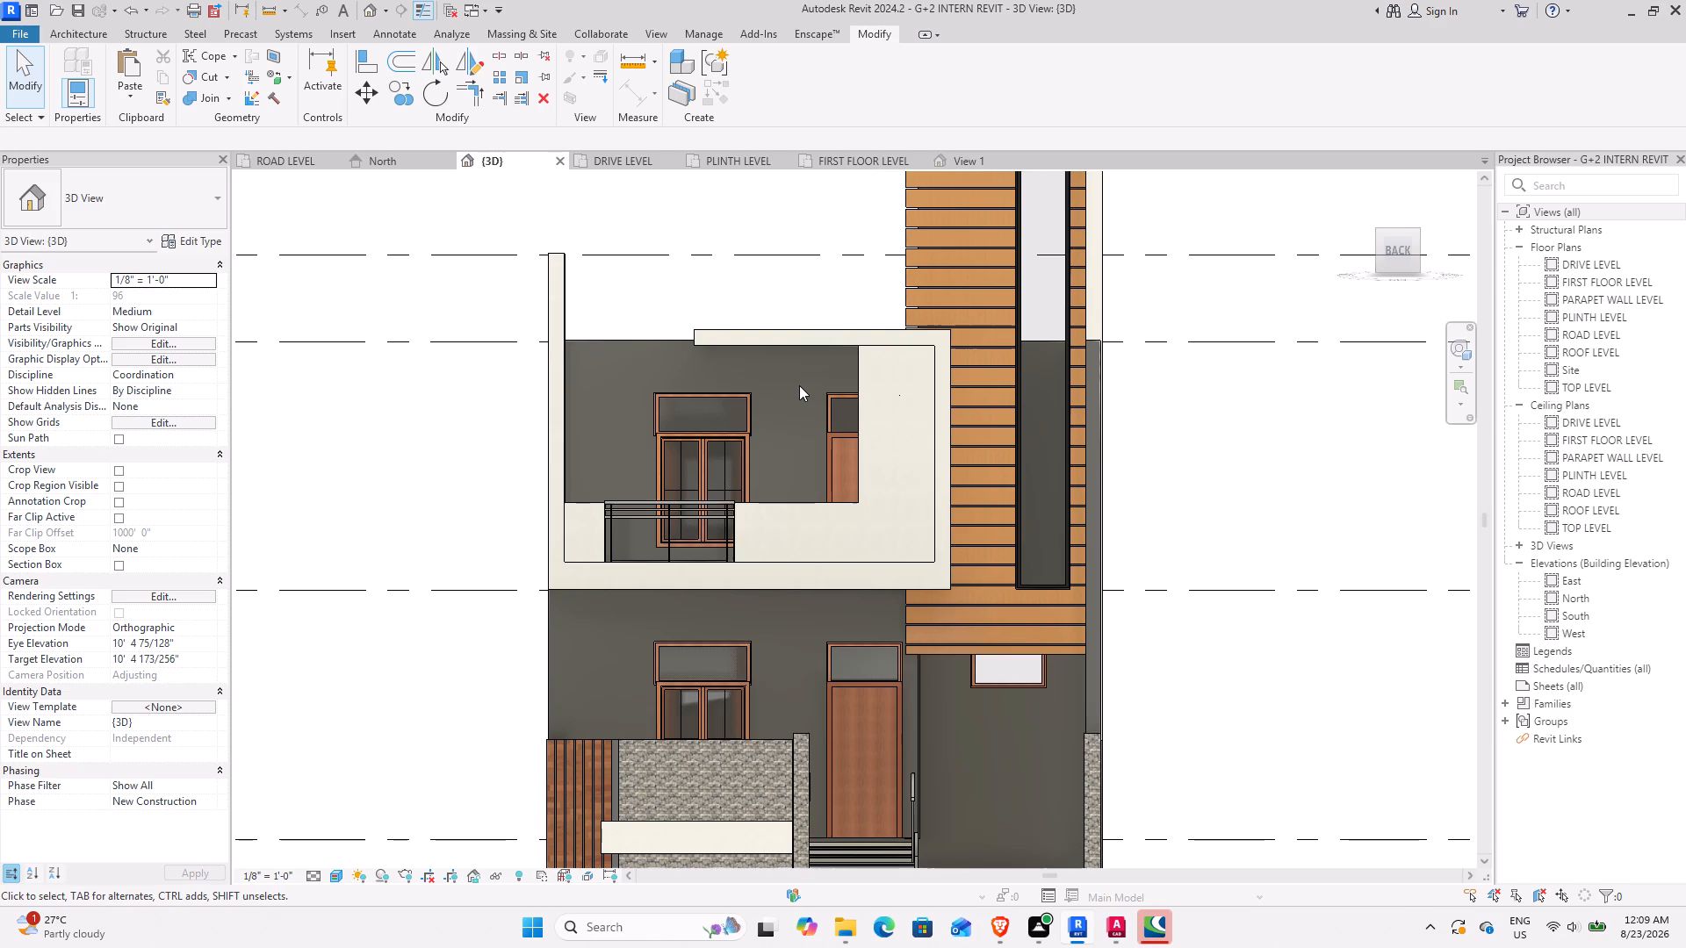
{"action": "middle_click_drag", "start_coordinate": [879, 622], "coordinate": [749, 399]}
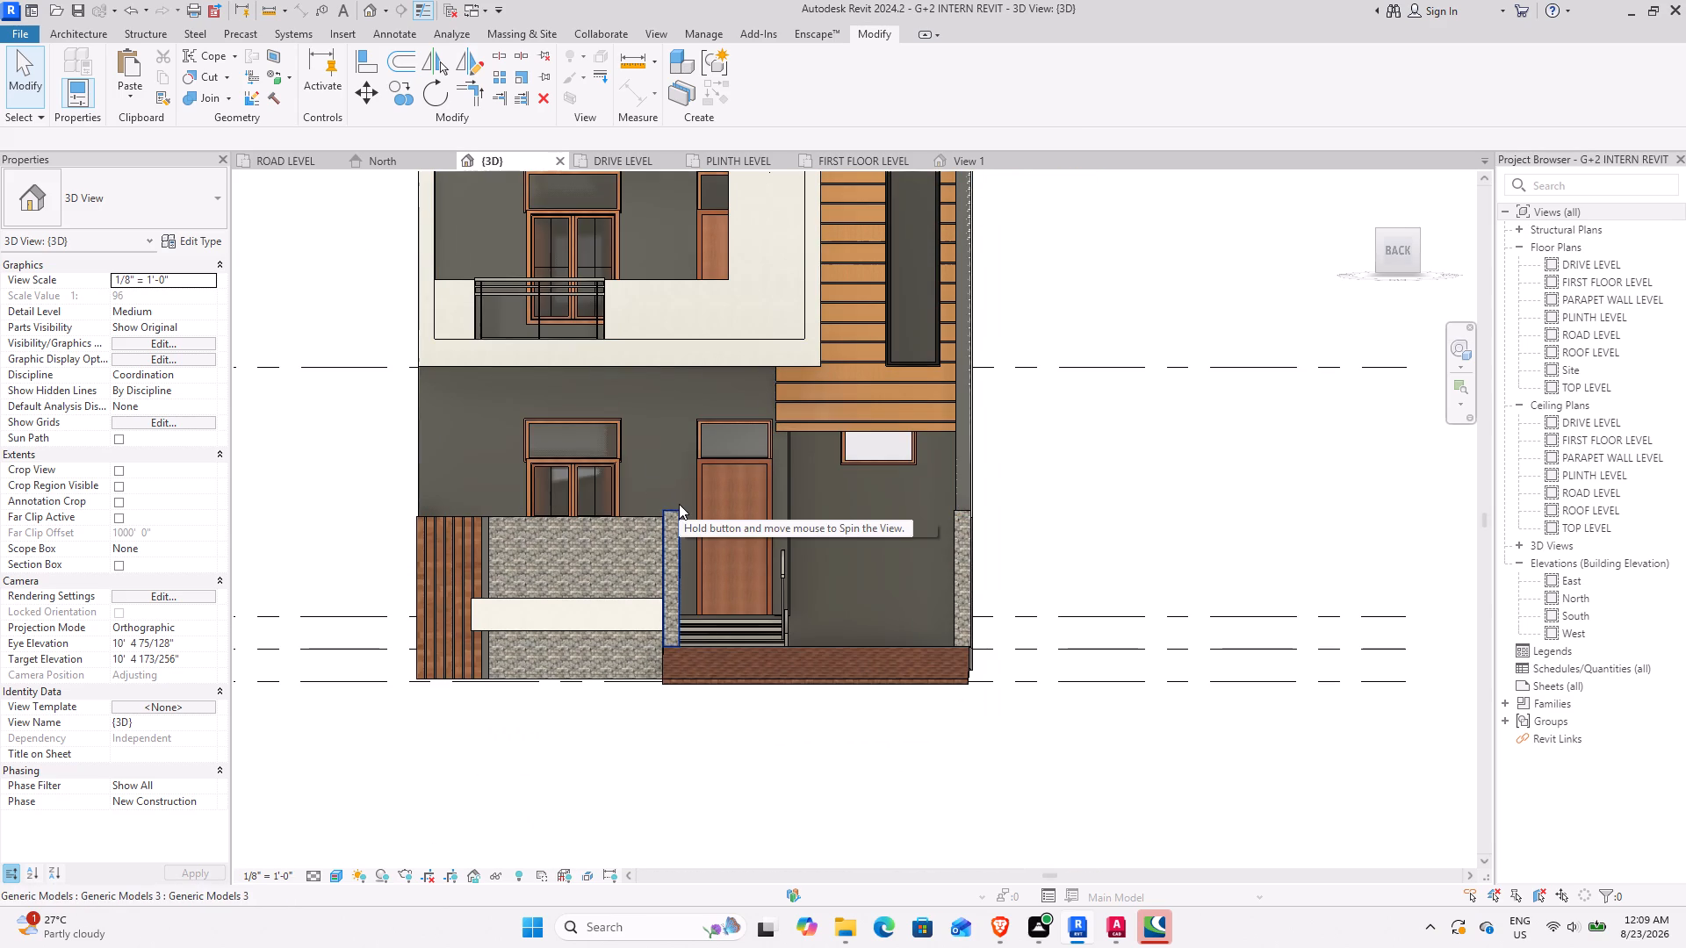
Edit the boundary wall's timber slat extrusion in place, copying the slat outline nearest the stone cladding once toward the stone at the existing spacing.
{"action": "scroll", "coordinate": [444, 575], "scroll_direction": "up", "scroll_amount": 8}
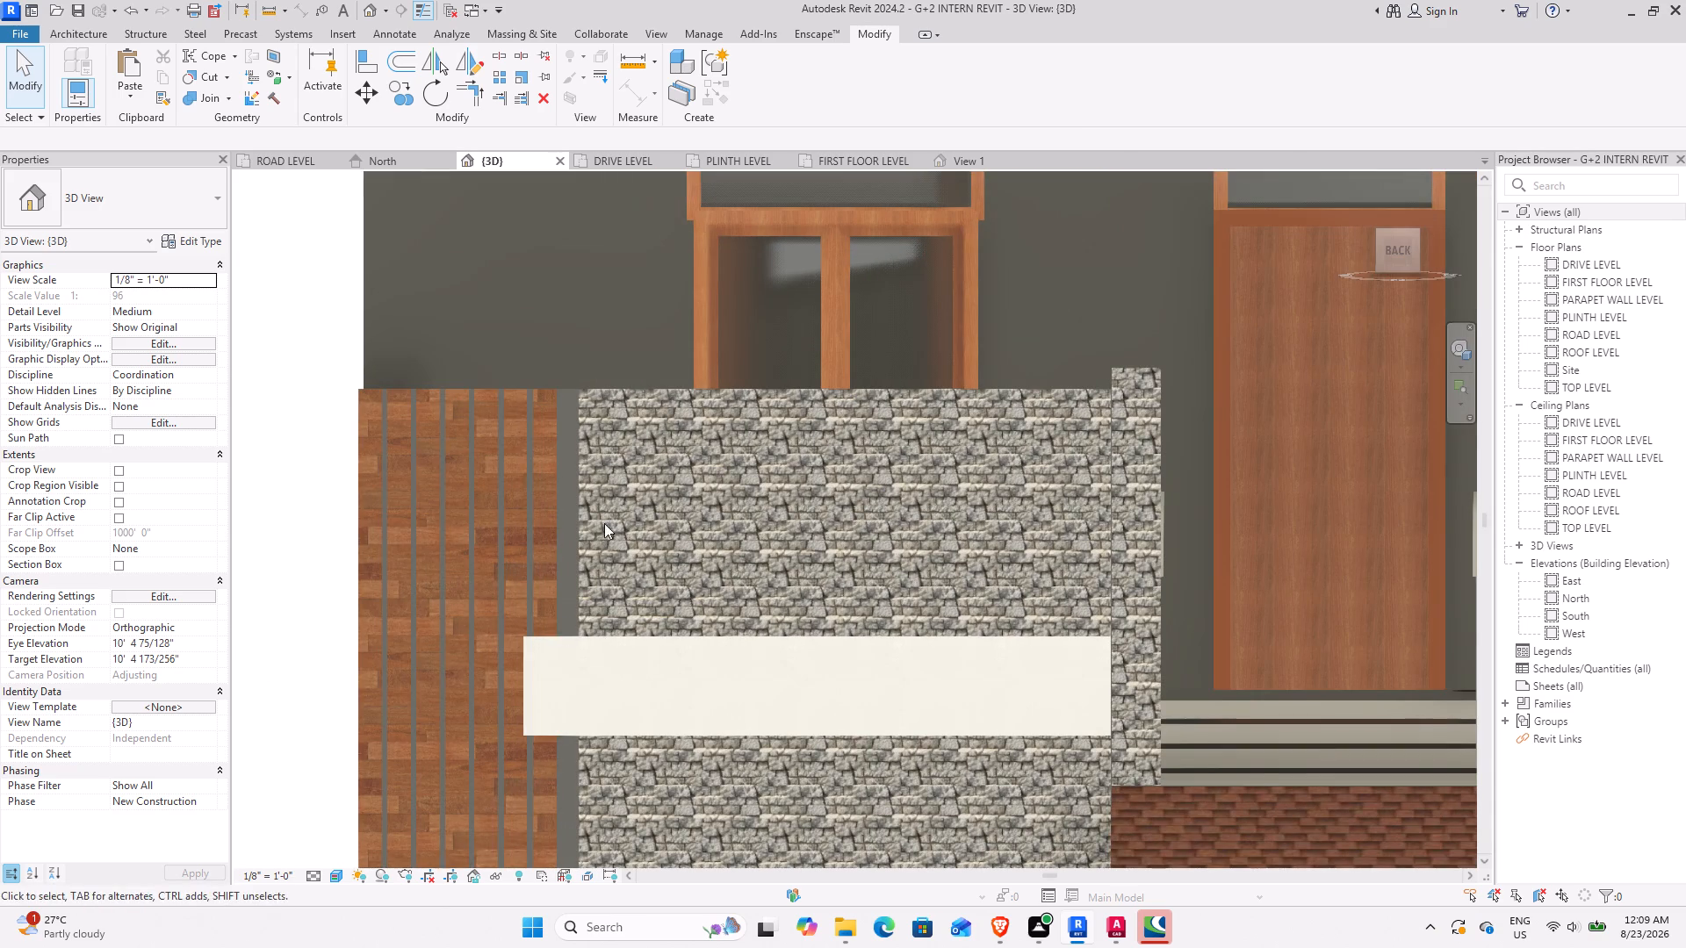
{"action": "left_click", "coordinate": [549, 414]}
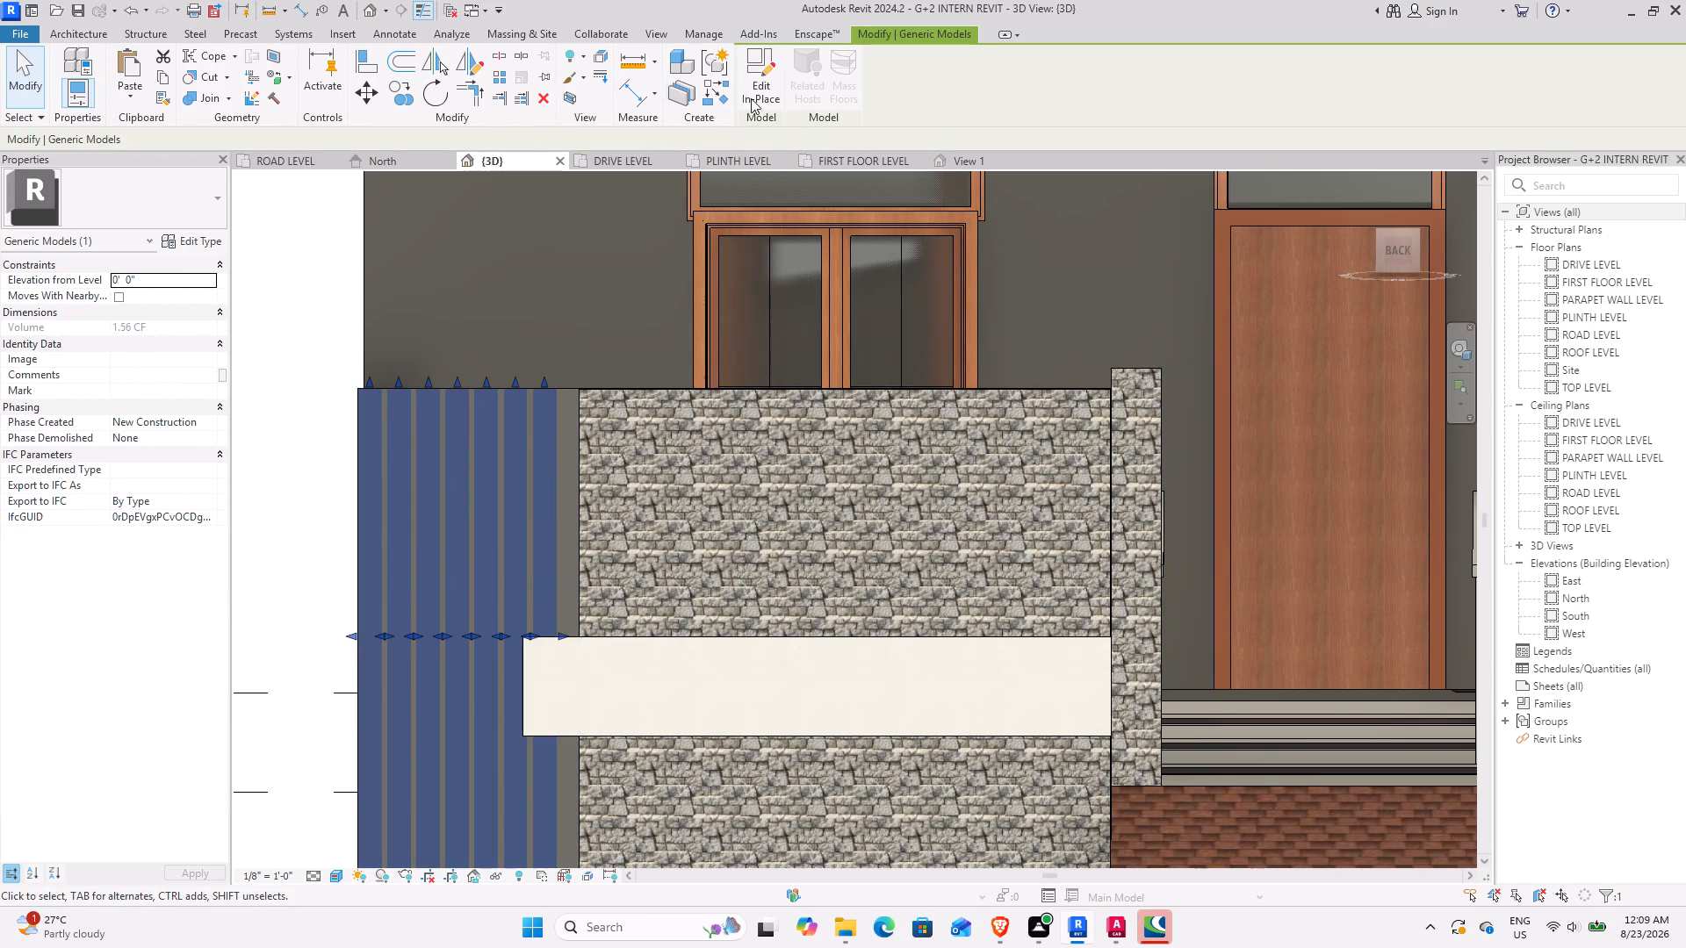
{"action": "left_click", "coordinate": [767, 77]}
{"action": "left_click", "coordinate": [556, 411]}
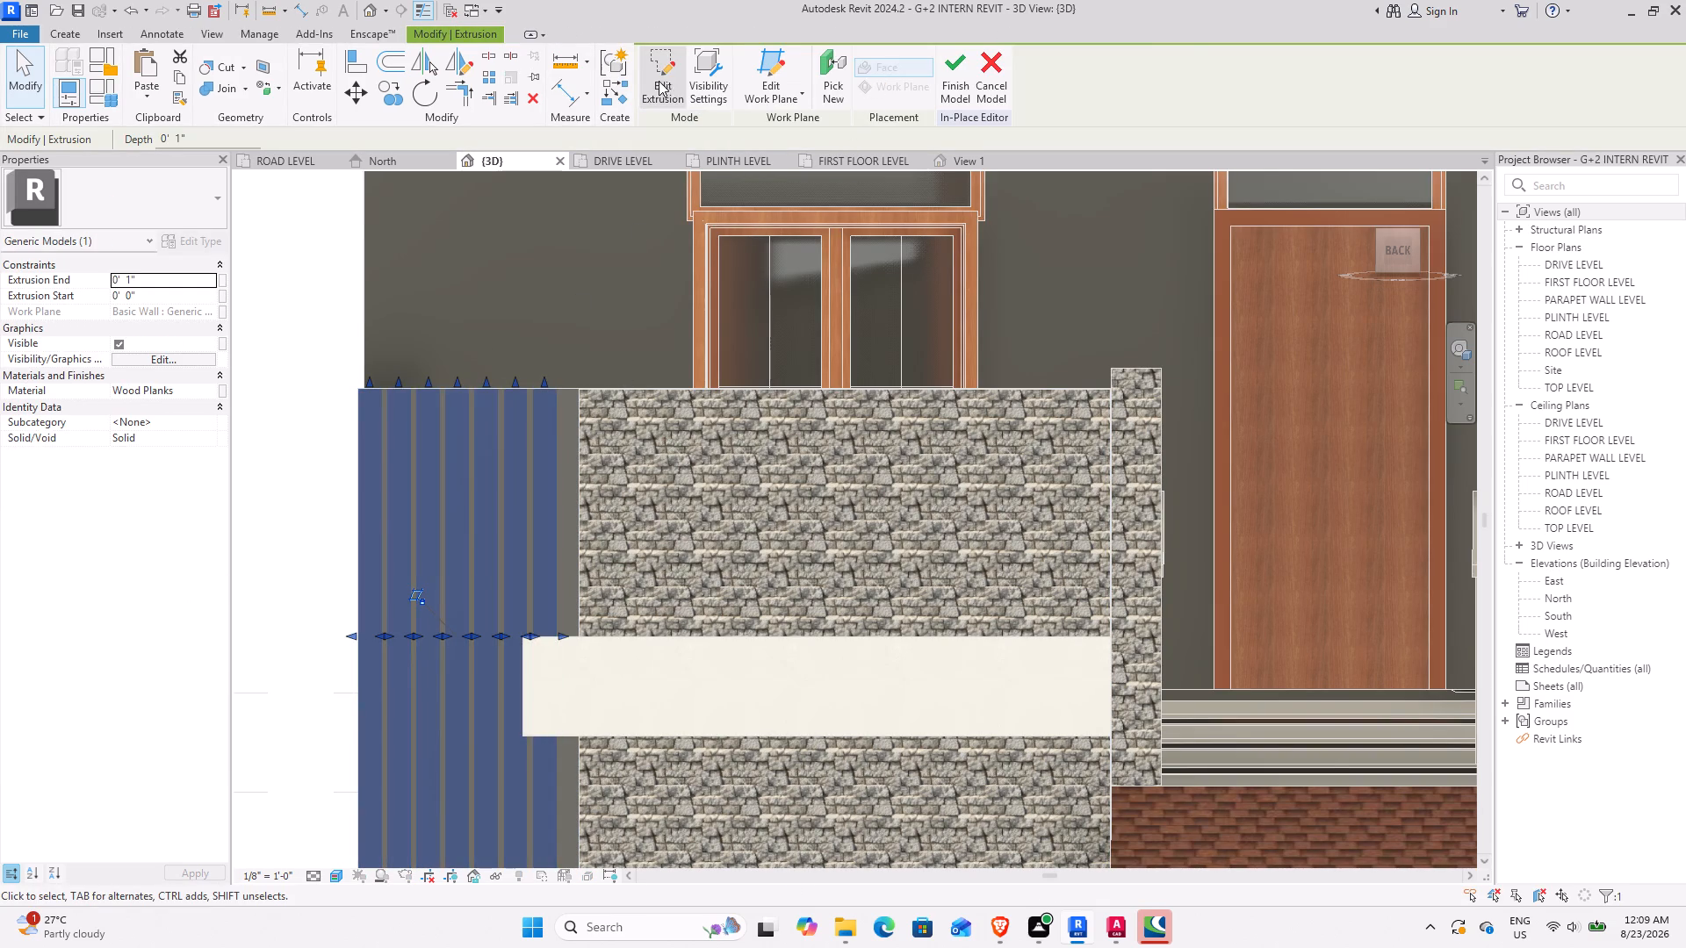
{"action": "left_click", "coordinate": [667, 76]}
{"action": "scroll", "coordinate": [526, 392], "scroll_direction": "up", "scroll_amount": 8}
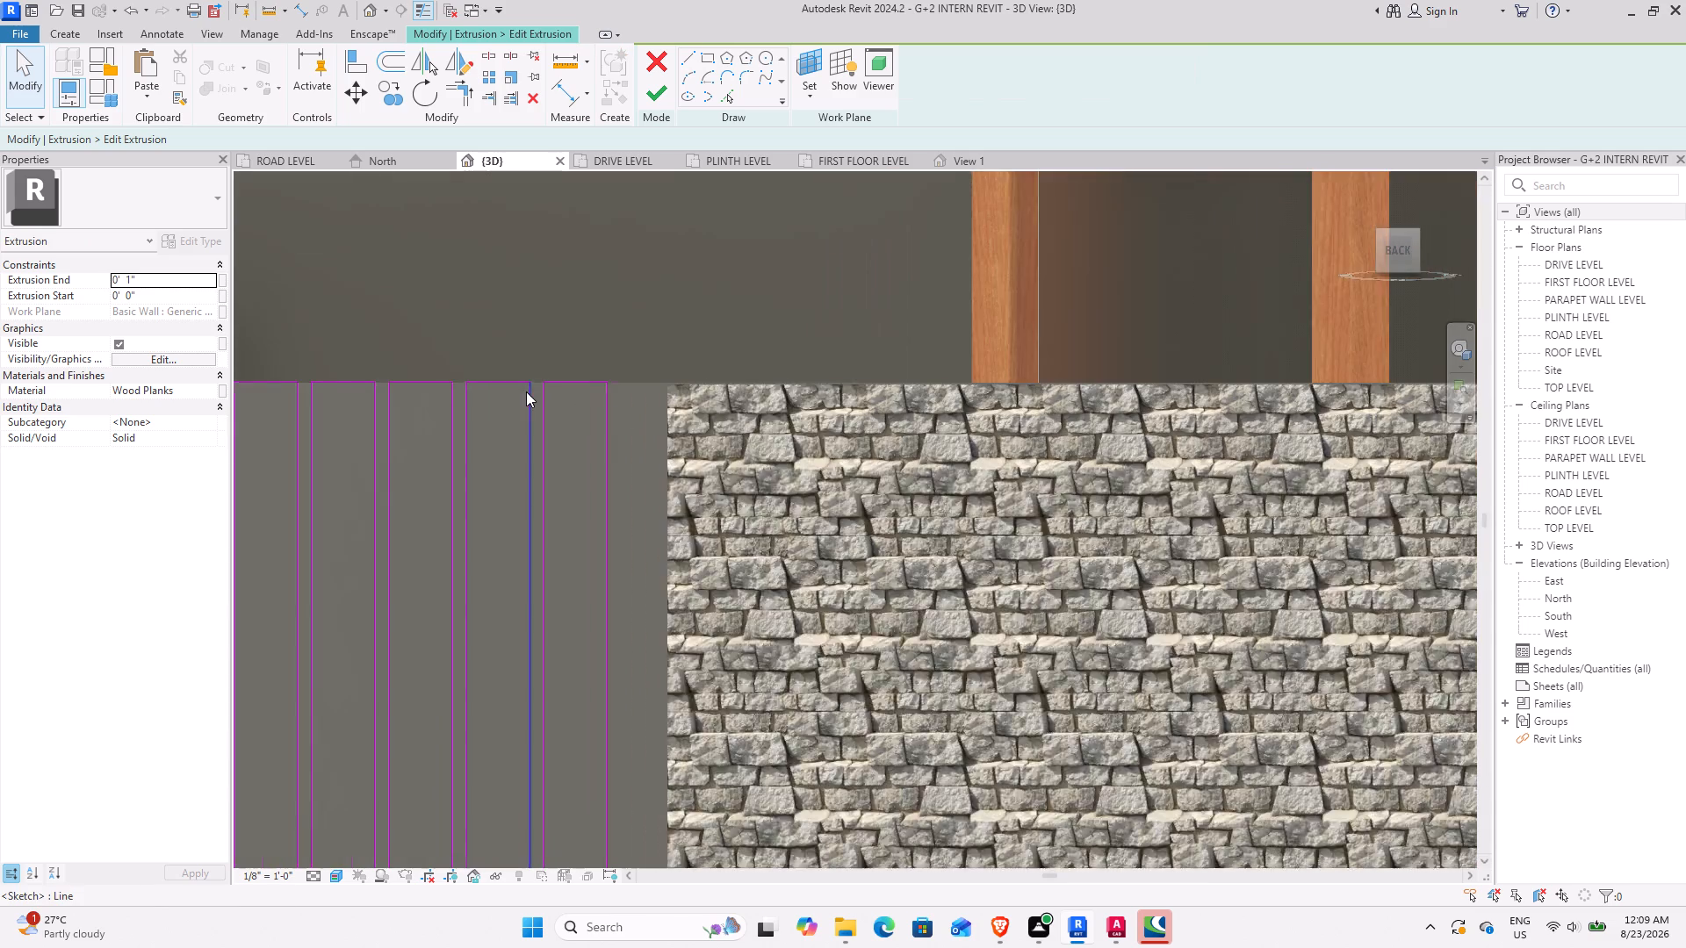
{"action": "scroll", "coordinate": [555, 367], "scroll_direction": "down", "scroll_amount": 4}
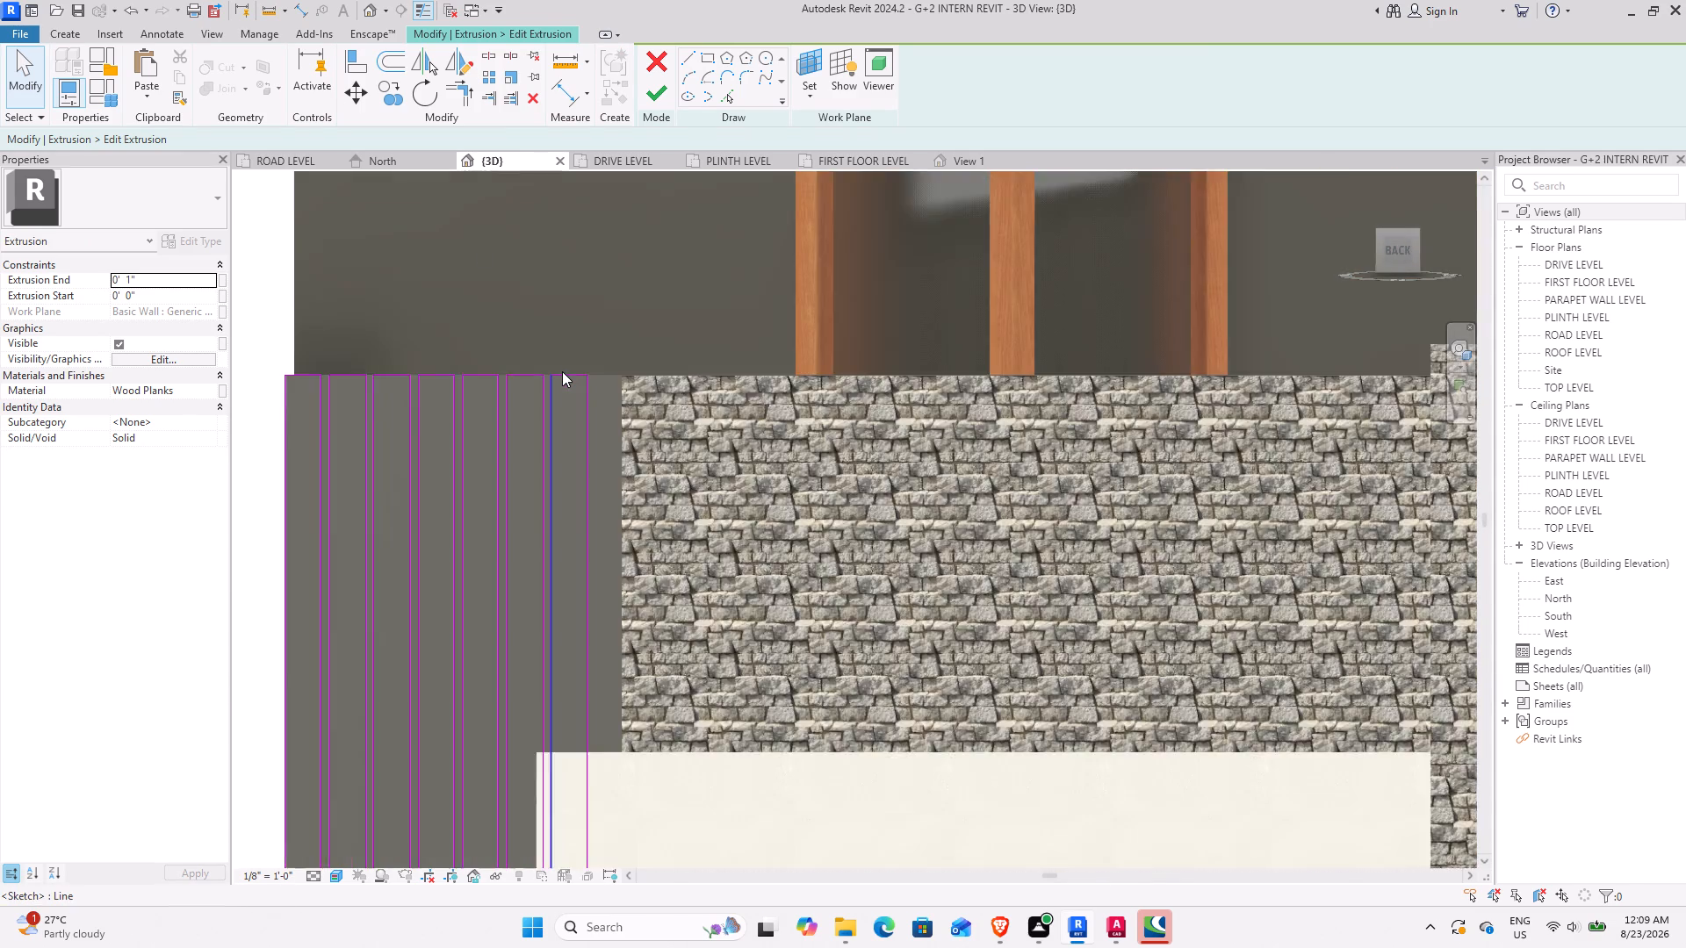
{"action": "scroll", "coordinate": [562, 371], "scroll_direction": "down", "scroll_amount": 8}
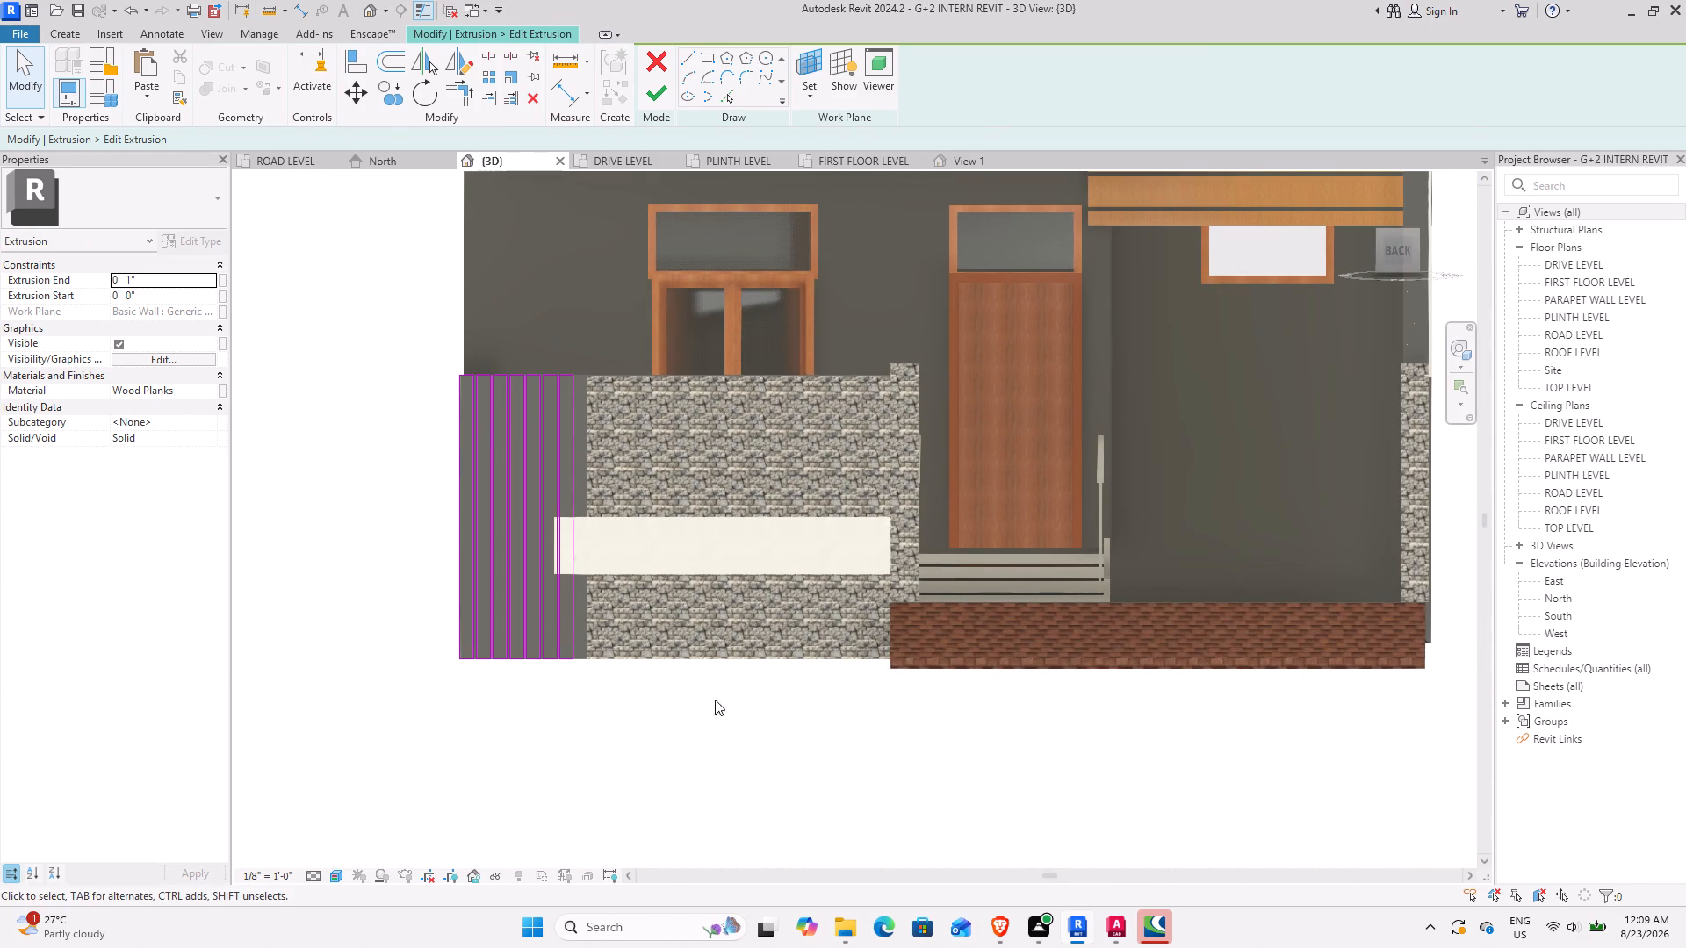
{"action": "left_click_drag", "start_coordinate": [594, 677], "coordinate": [560, 312]}
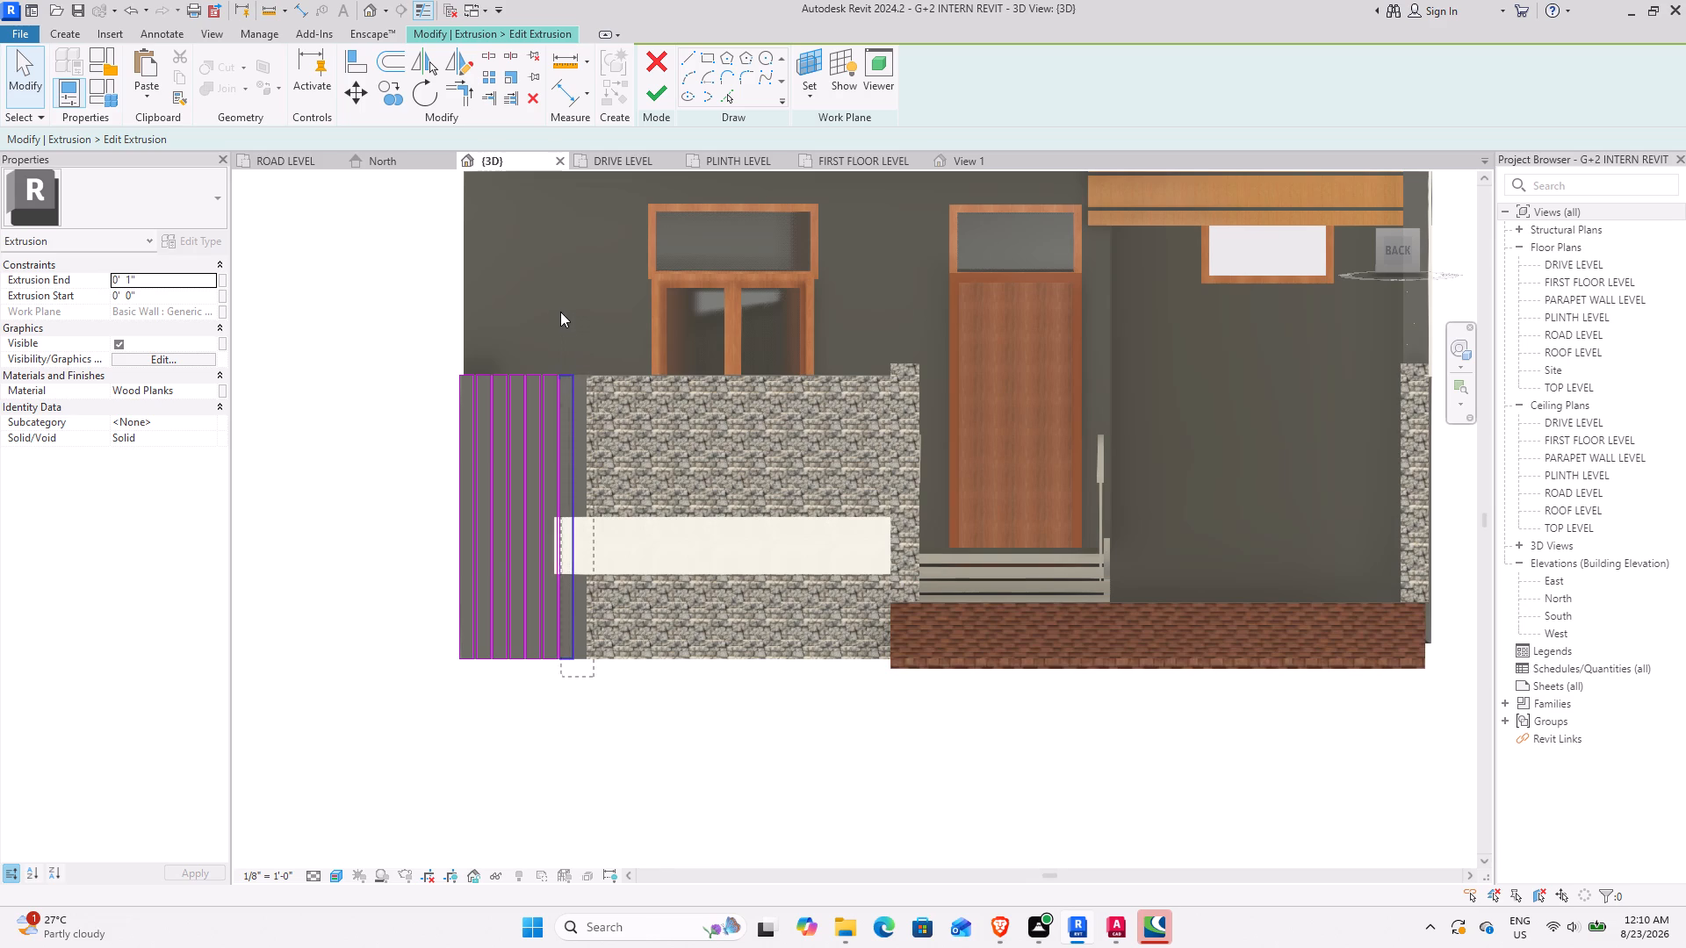
{"action": "left_click_drag", "start_coordinate": [560, 312], "coordinate": [559, 310]}
{"action": "scroll", "coordinate": [549, 356], "scroll_direction": "up", "scroll_amount": 9}
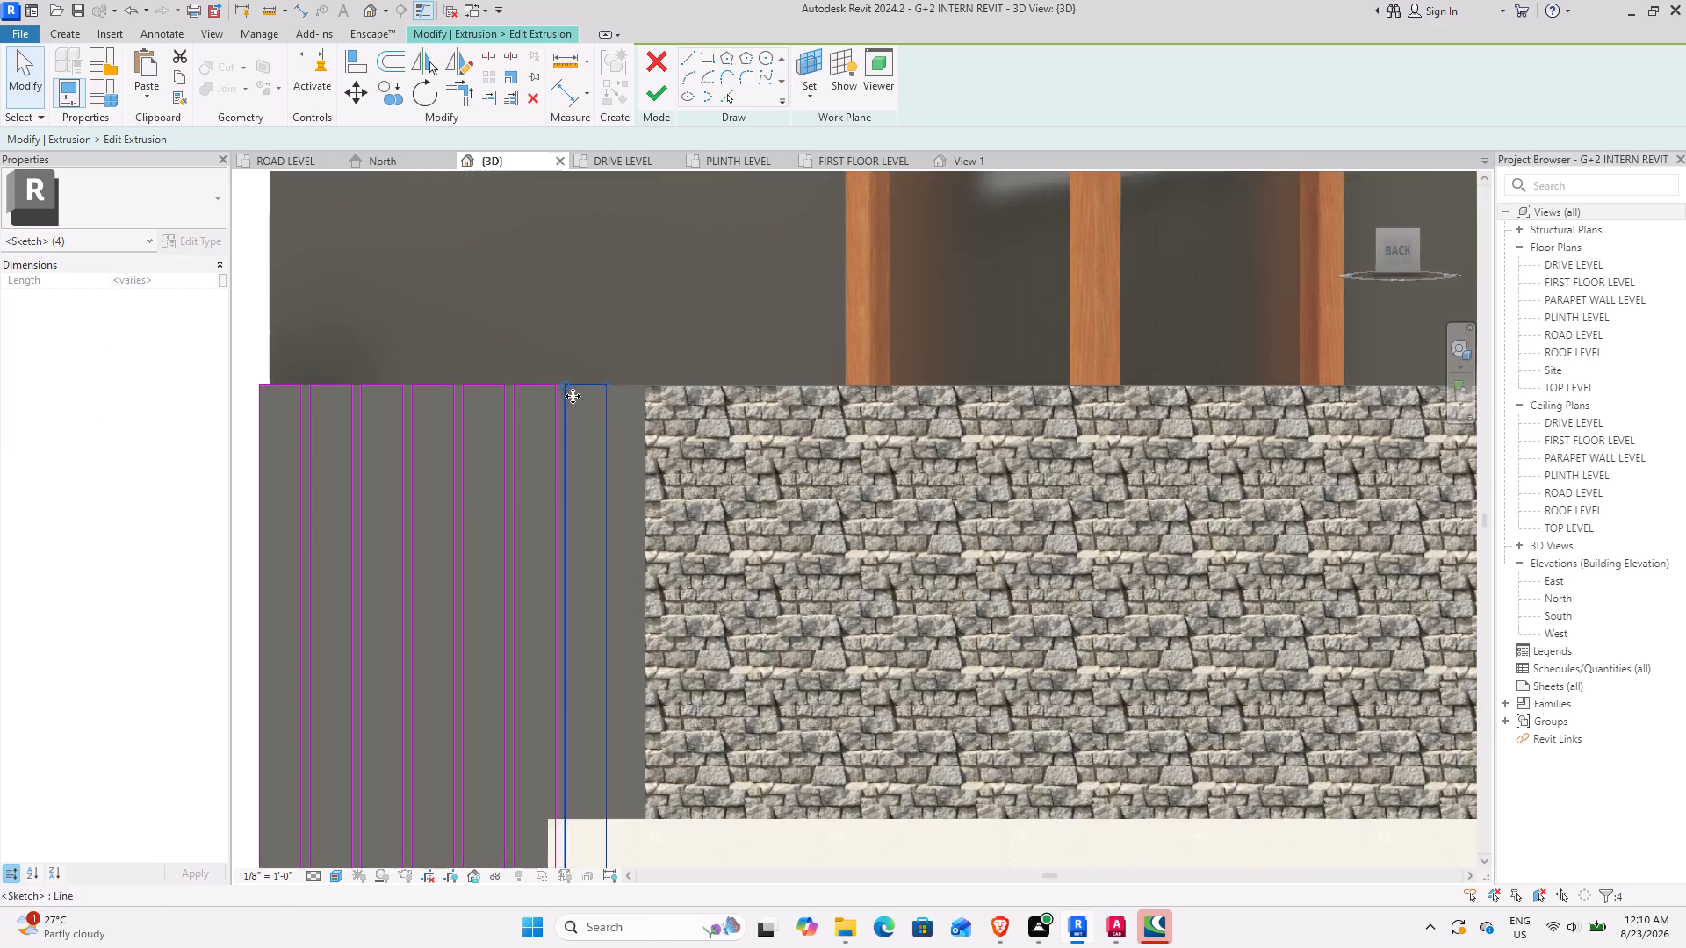
{"action": "scroll", "coordinate": [573, 396], "scroll_direction": "up", "scroll_amount": 3}
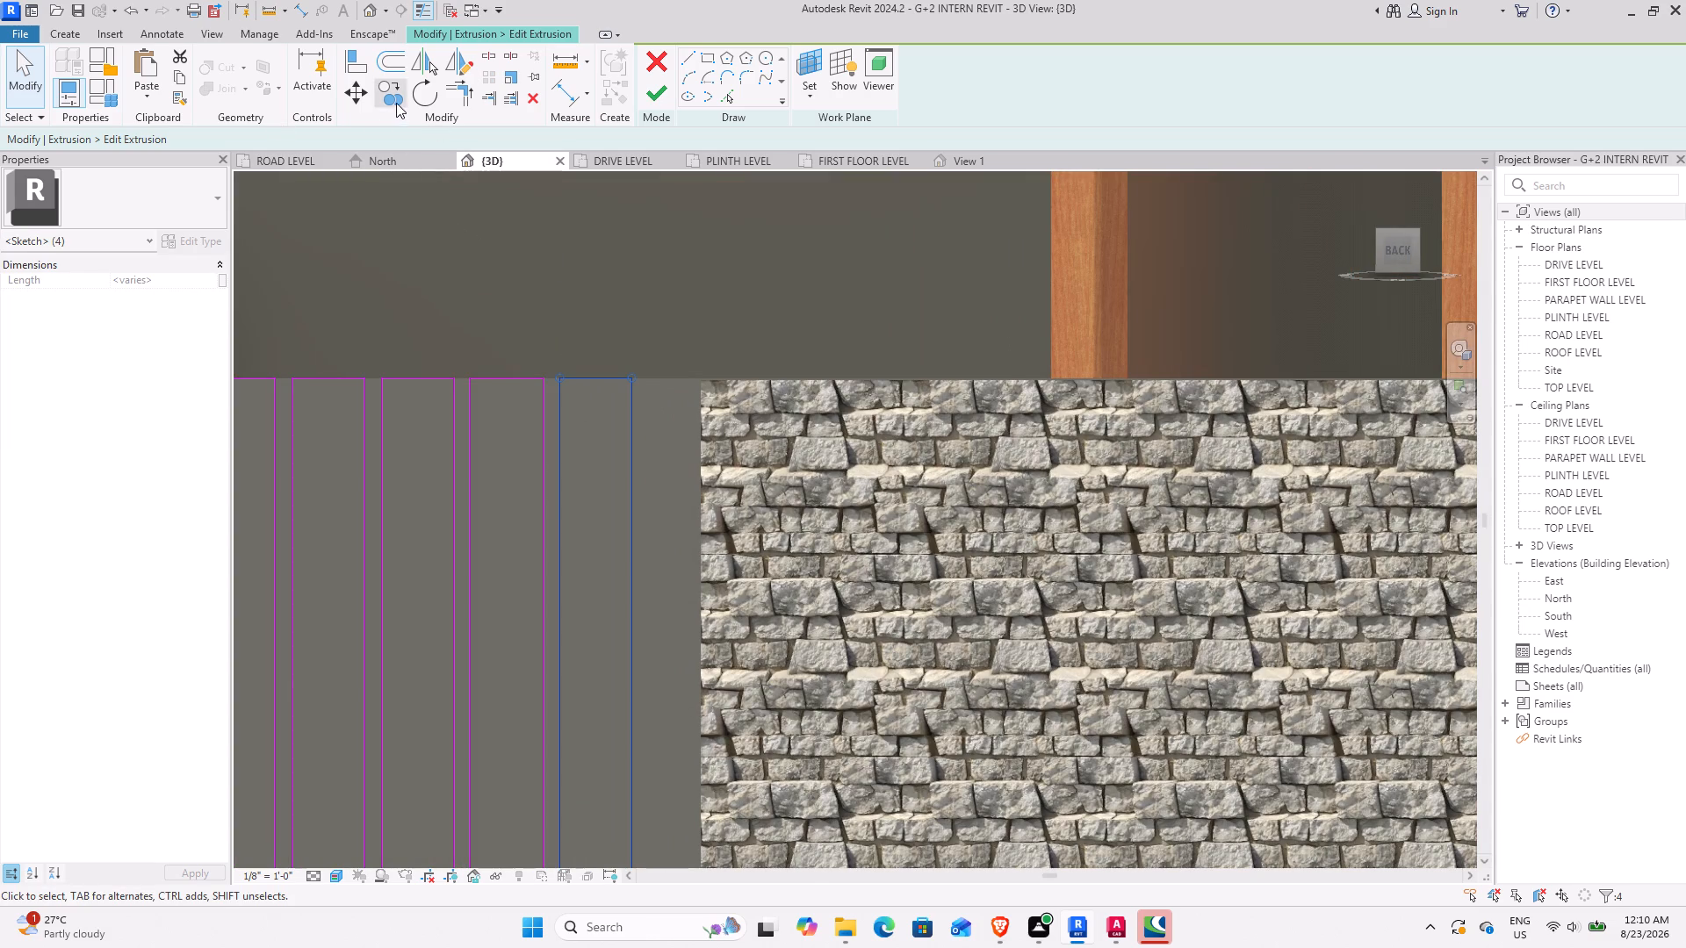
{"action": "left_click", "coordinate": [396, 103]}
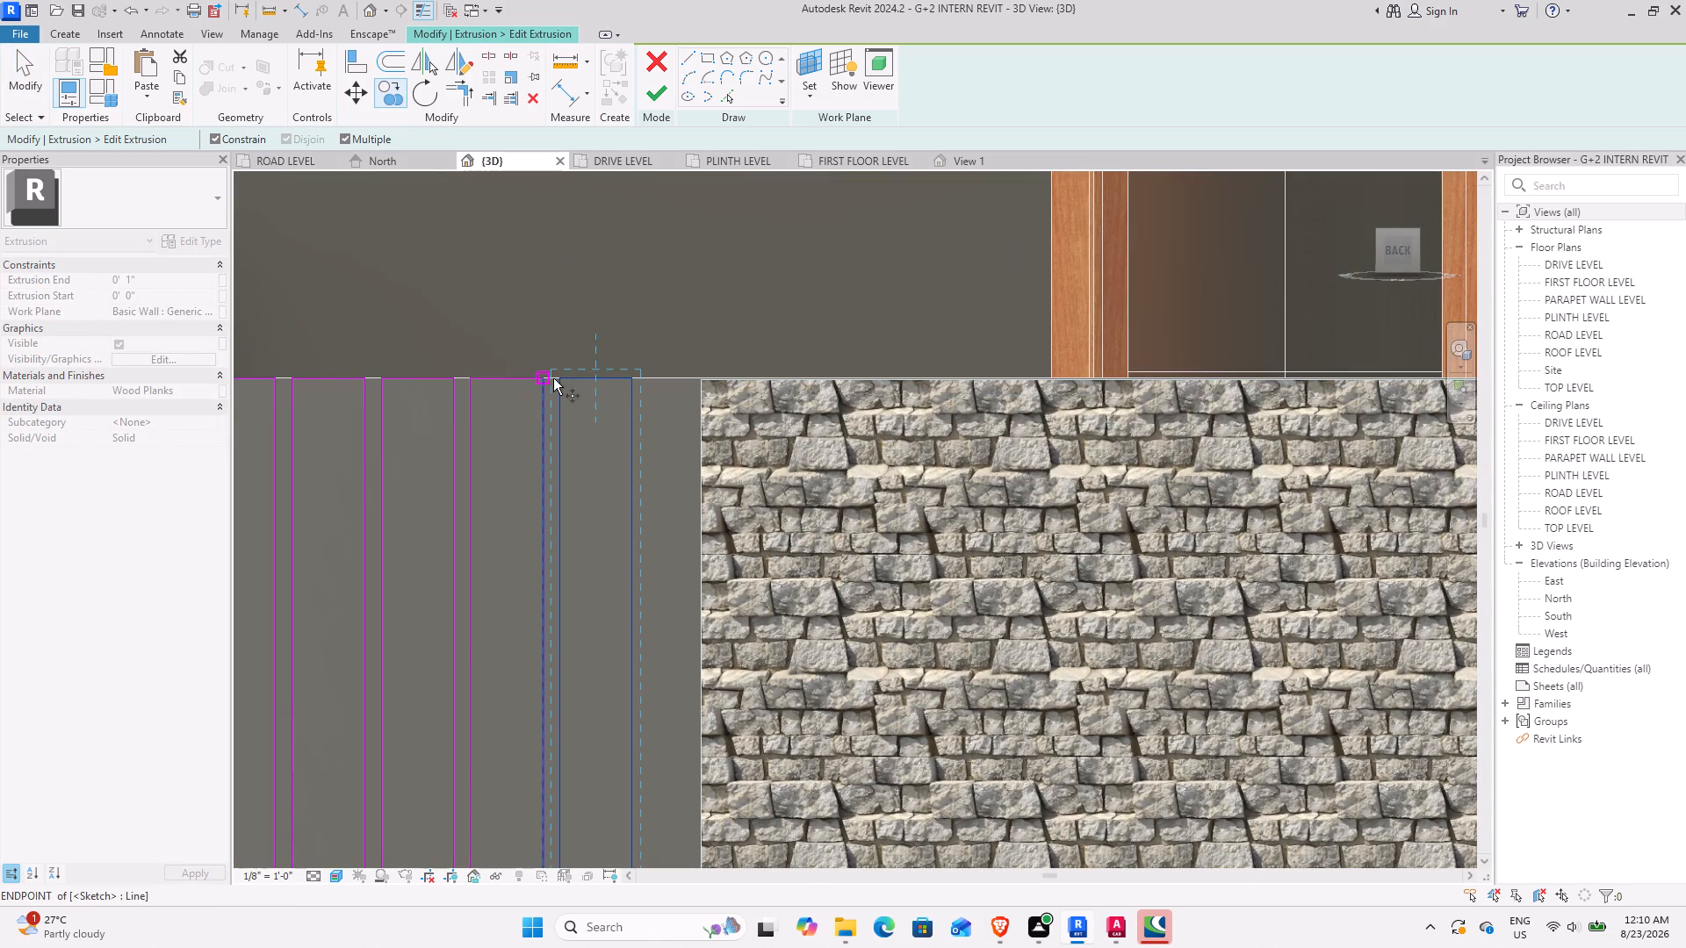
{"action": "left_click", "coordinate": [539, 379]}
{"action": "left_click", "coordinate": [632, 379]}
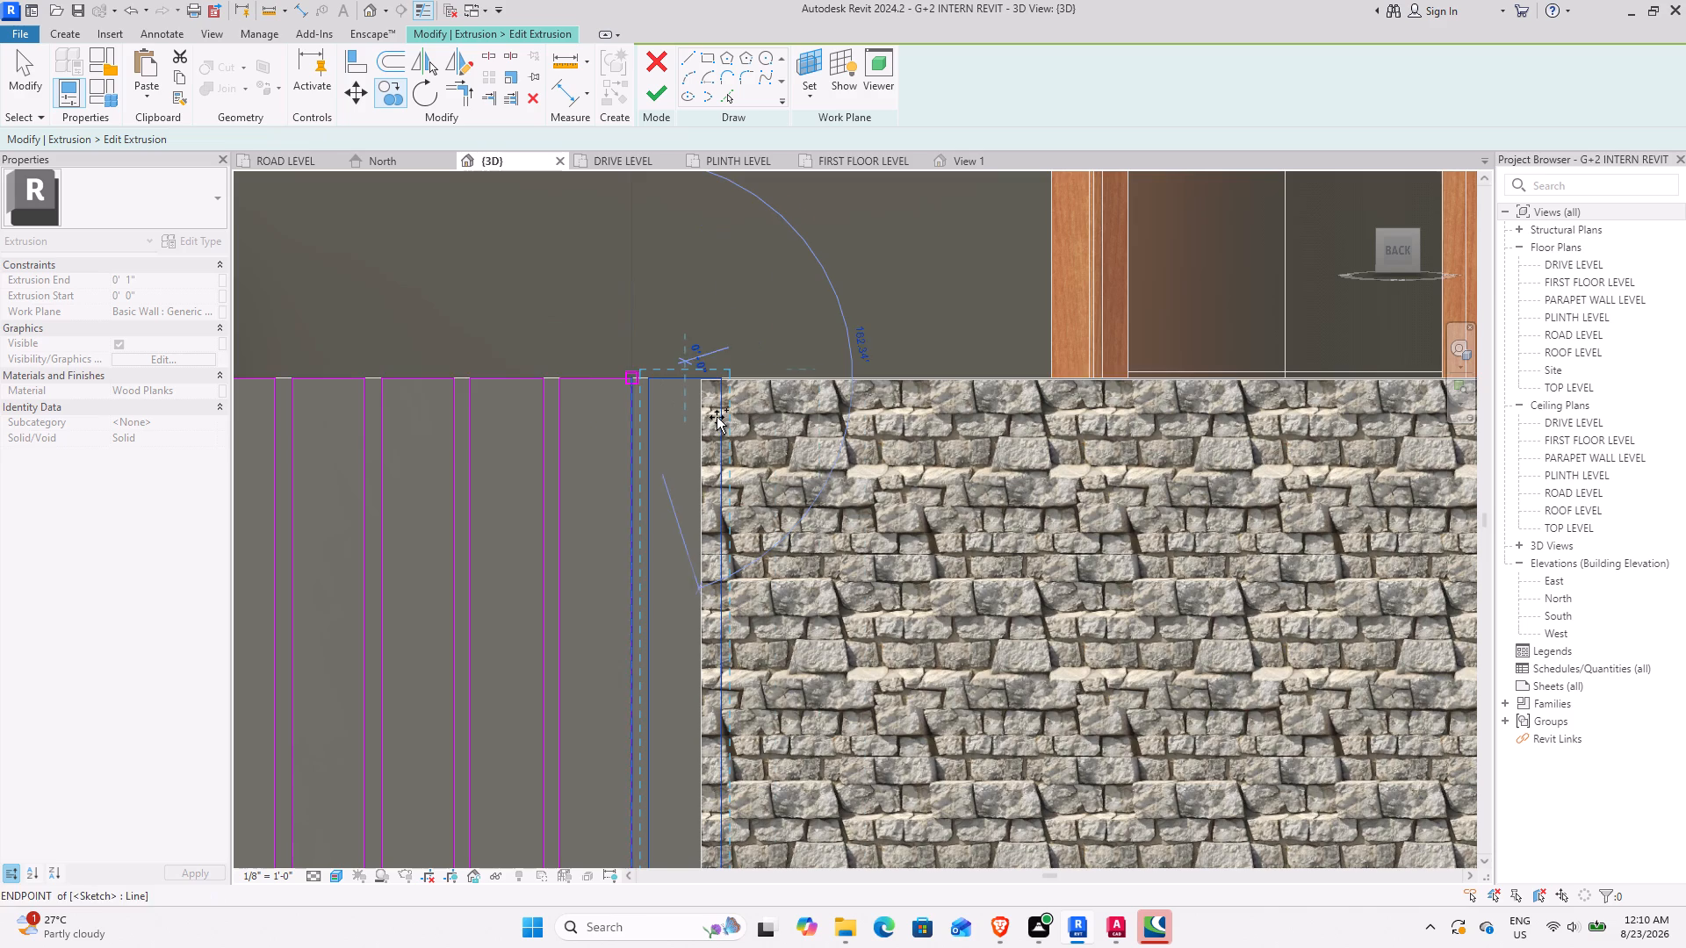
{"action": "scroll", "coordinate": [882, 513], "scroll_direction": "down", "scroll_amount": 4}
{"action": "scroll", "coordinate": [688, 407], "scroll_direction": "down", "scroll_amount": 4}
{"action": "scroll", "coordinate": [753, 456], "scroll_direction": "up", "scroll_amount": 7}
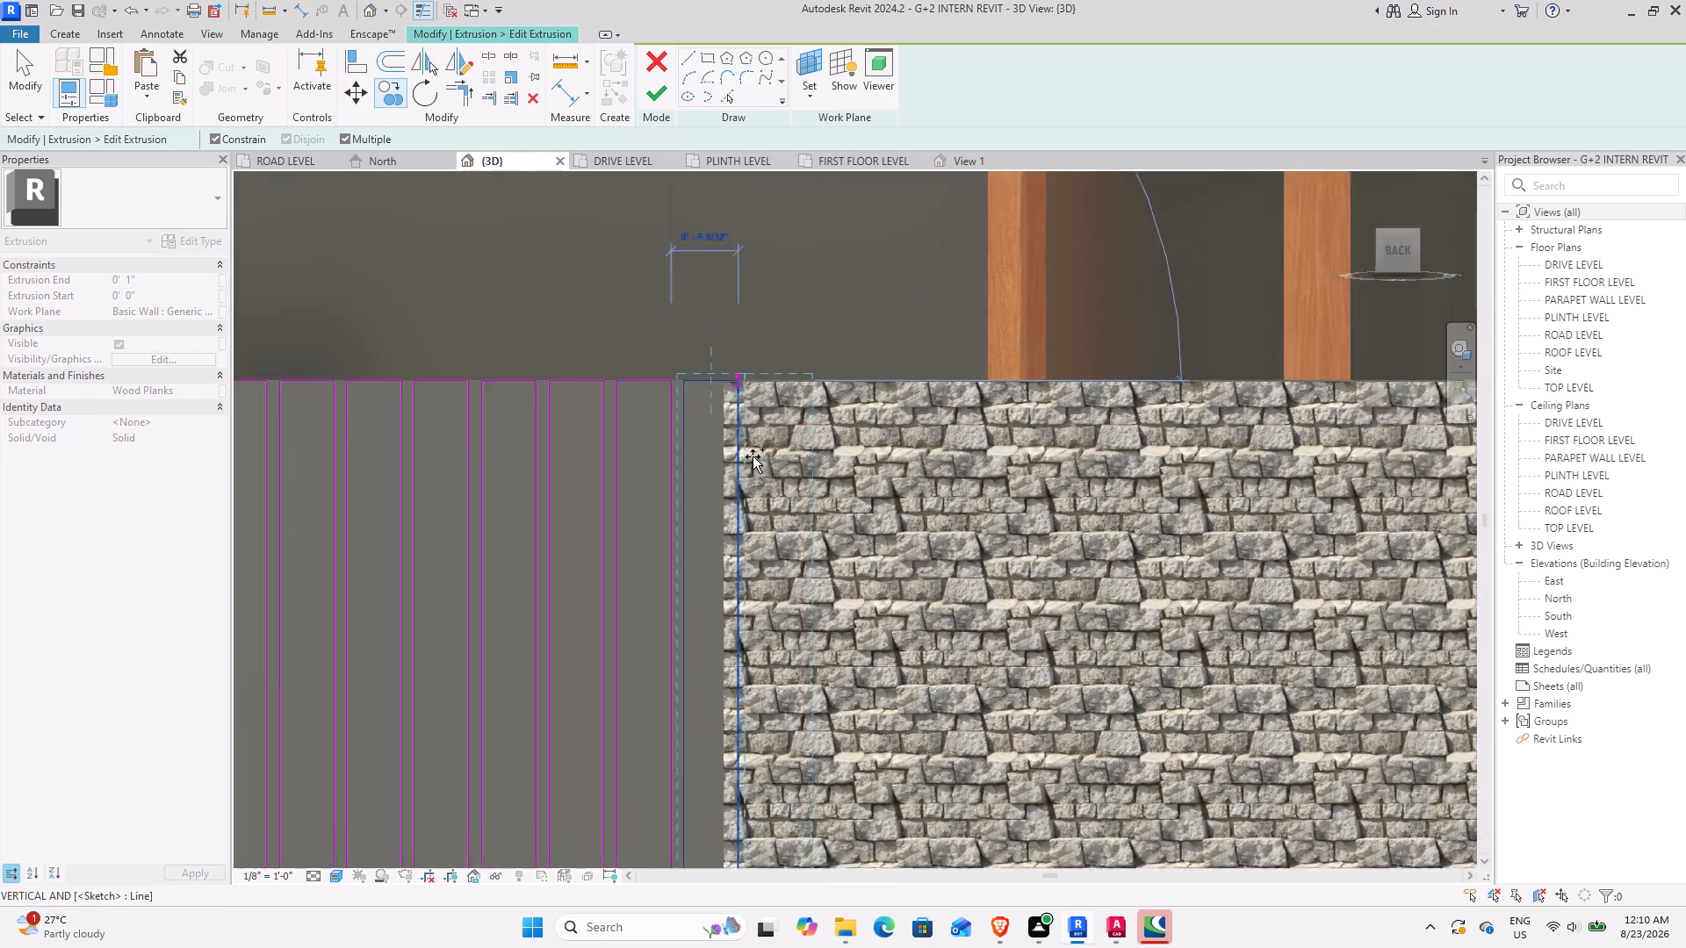
{"action": "left_click", "coordinate": [652, 93]}
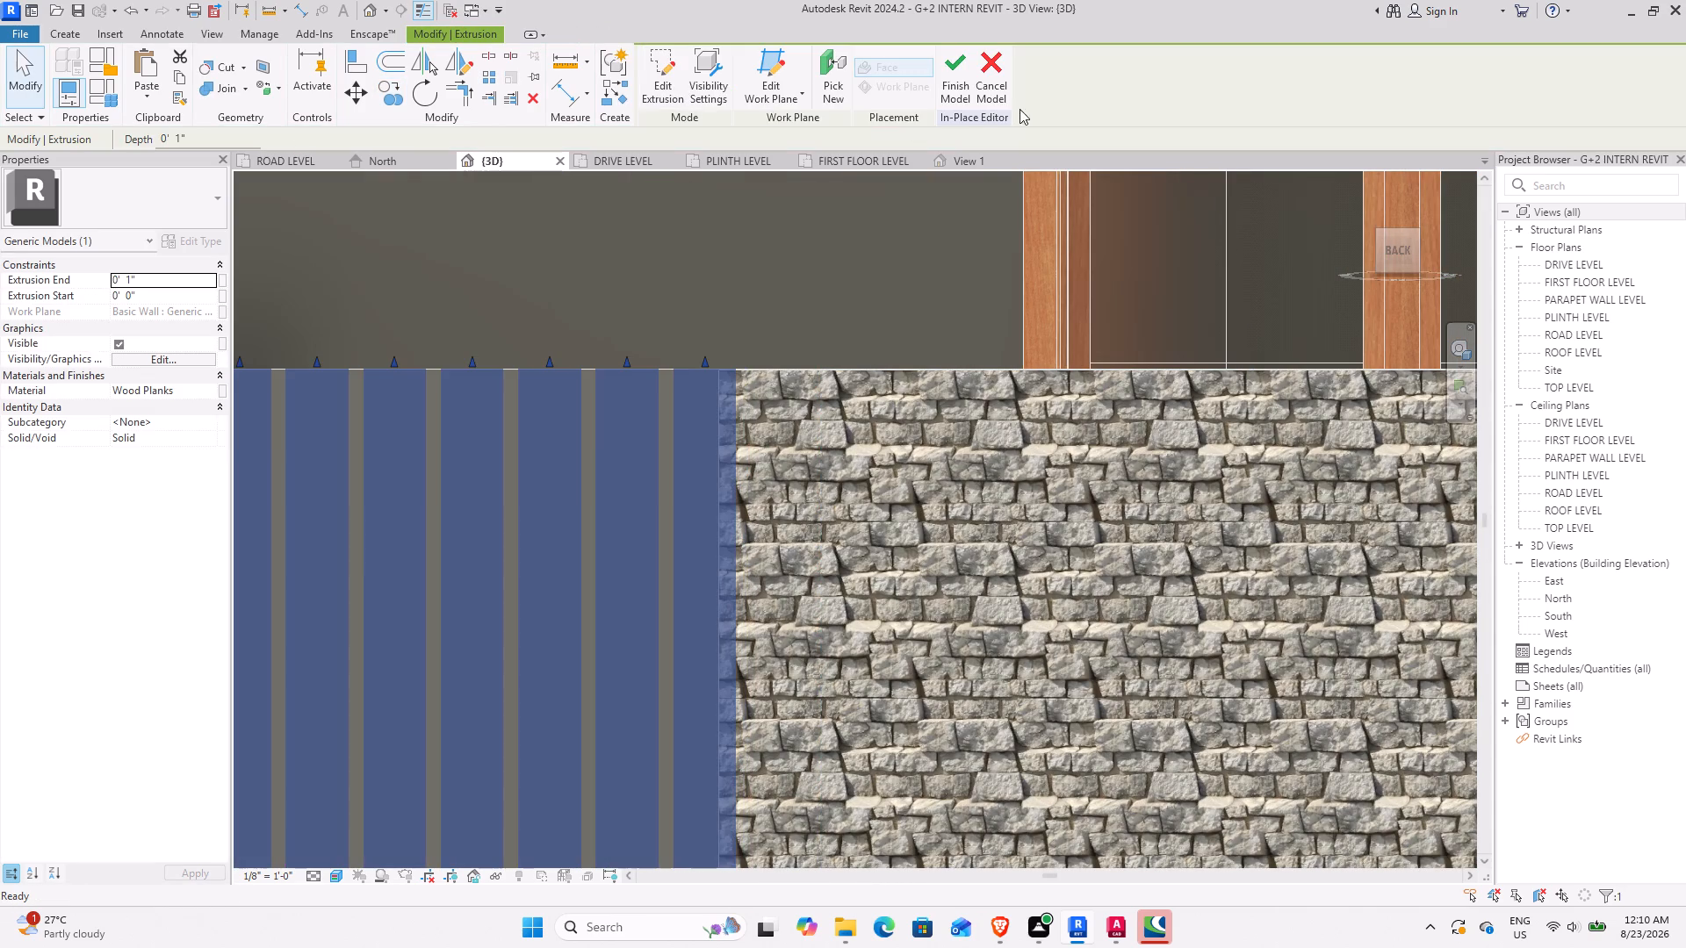
{"action": "left_click", "coordinate": [956, 74]}
{"action": "scroll", "coordinate": [730, 392], "scroll_direction": "down", "scroll_amount": 8}
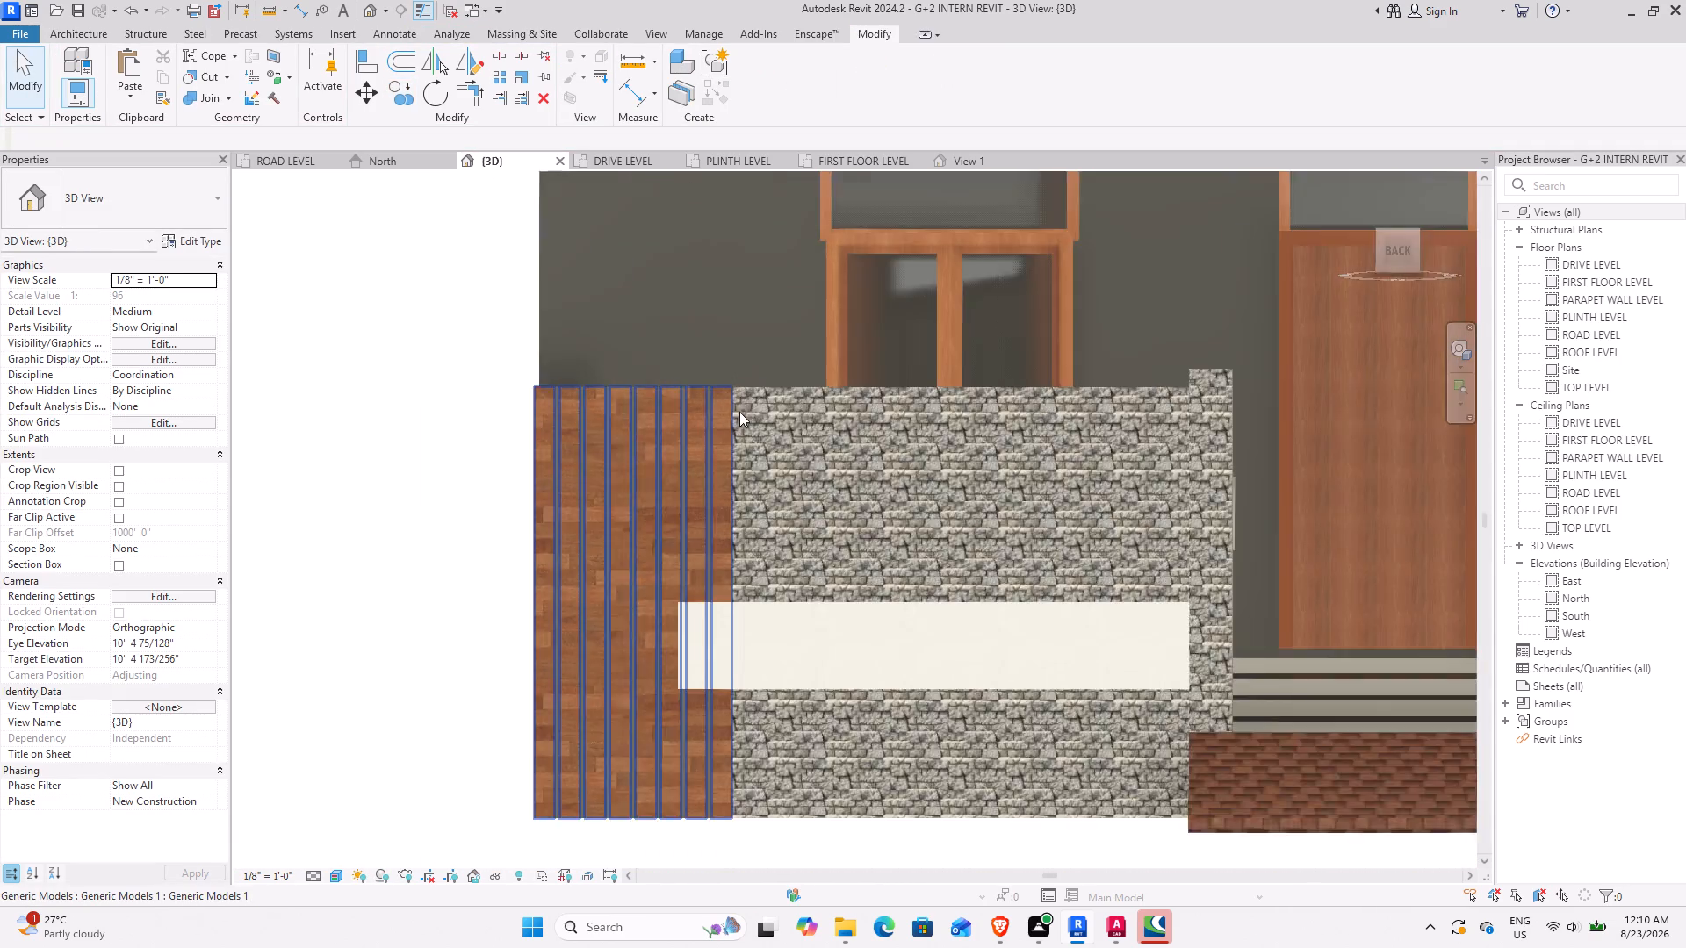
Inspect the boundary wall's extended timber slats beside the stone cladding from several angles in the 3D view.
{"action": "scroll", "coordinate": [739, 412], "scroll_direction": "down", "scroll_amount": 5}
{"action": "left_click", "coordinate": [692, 665]}
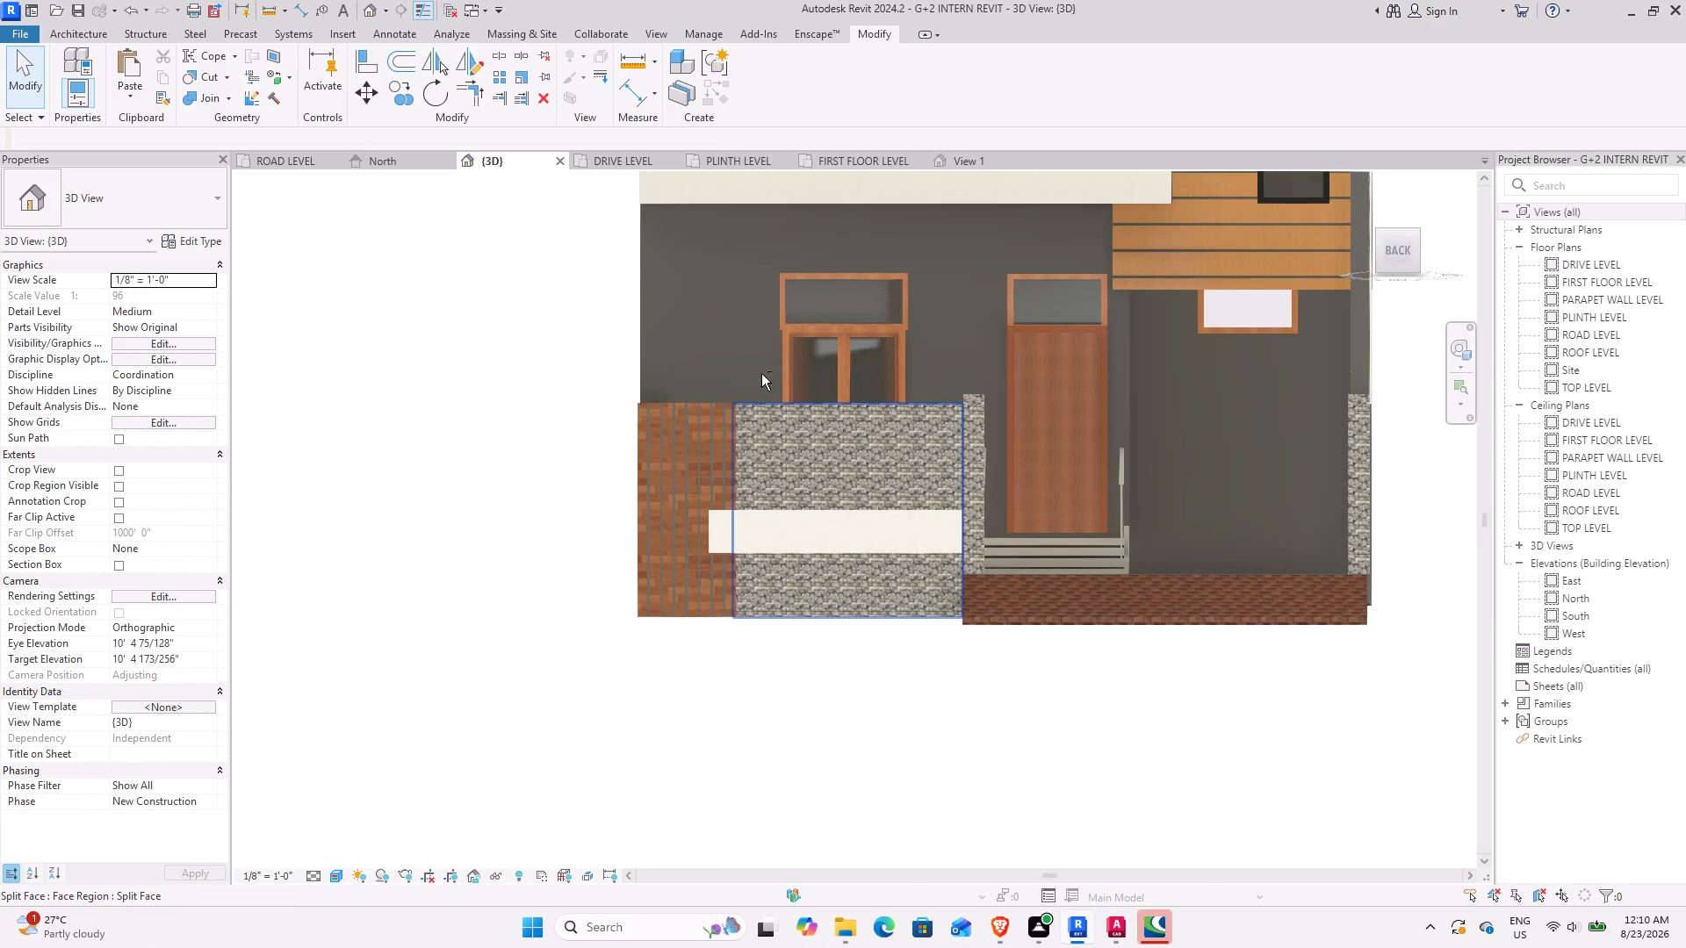
{"action": "middle_click_drag", "start_coordinate": [761, 374], "coordinate": [760, 546], "text": "shift"}
{"action": "middle_click_drag", "start_coordinate": [731, 531], "coordinate": [659, 413], "text": "shift"}
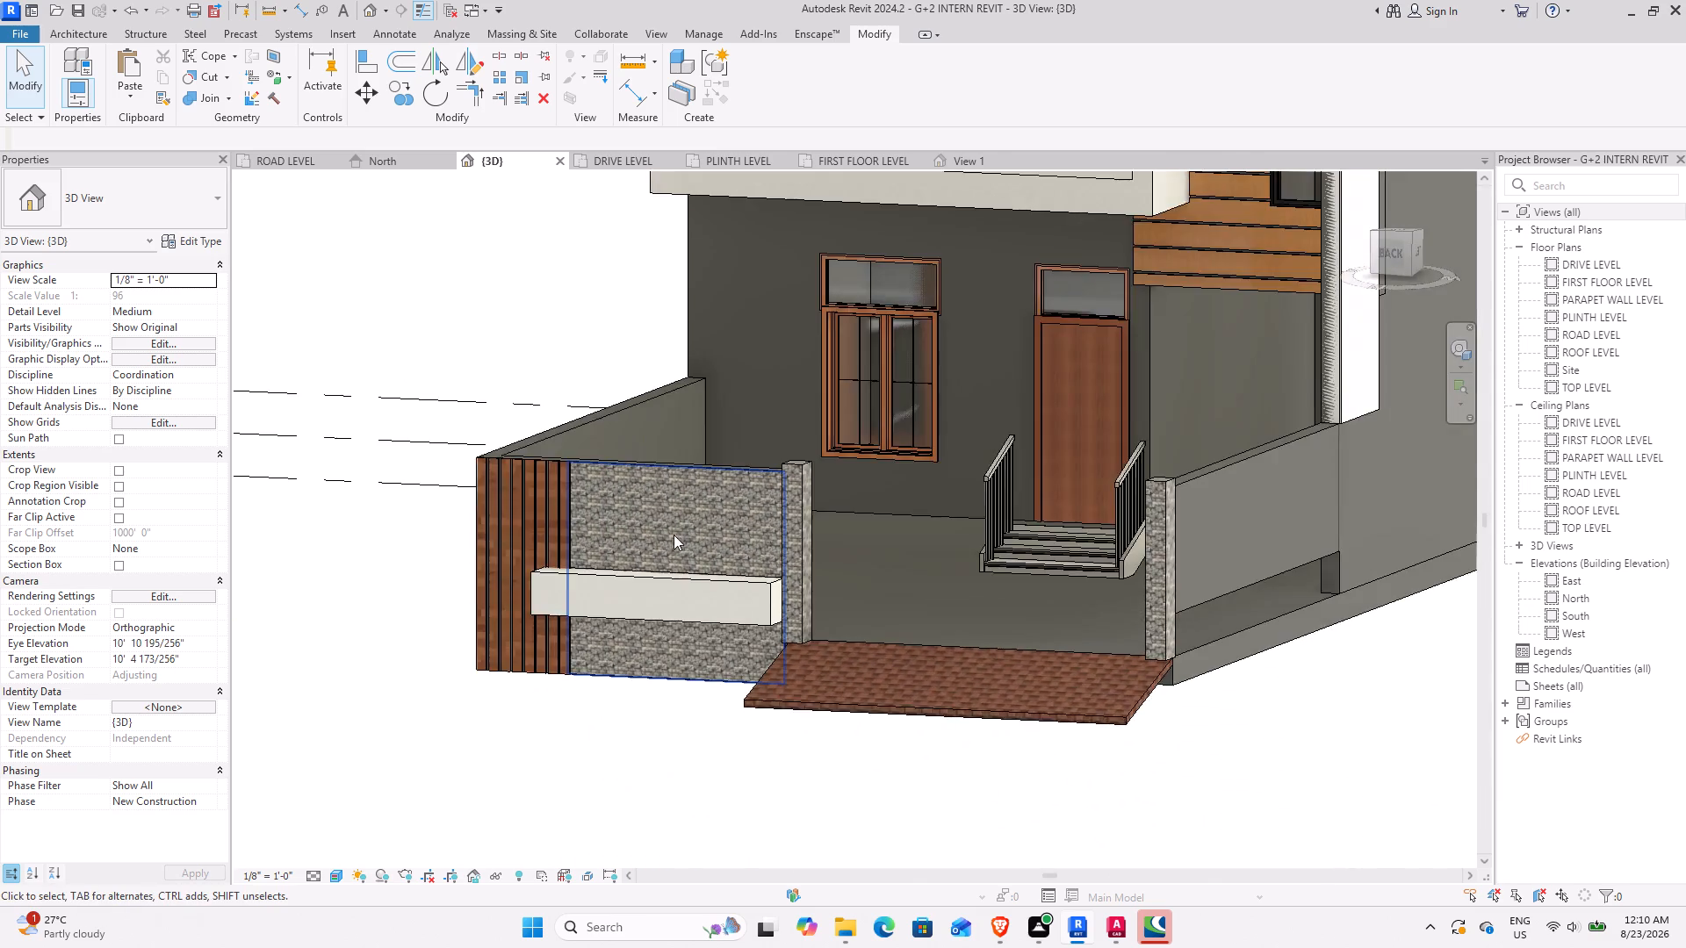
{"action": "scroll", "coordinate": [666, 509], "scroll_direction": "up", "scroll_amount": 8}
{"action": "middle_click_drag", "start_coordinate": [577, 544], "coordinate": [585, 513], "text": "shift"}
{"action": "scroll", "coordinate": [597, 514], "scroll_direction": "down", "scroll_amount": 4}
{"action": "middle_click_drag", "start_coordinate": [609, 545], "coordinate": [632, 600]}
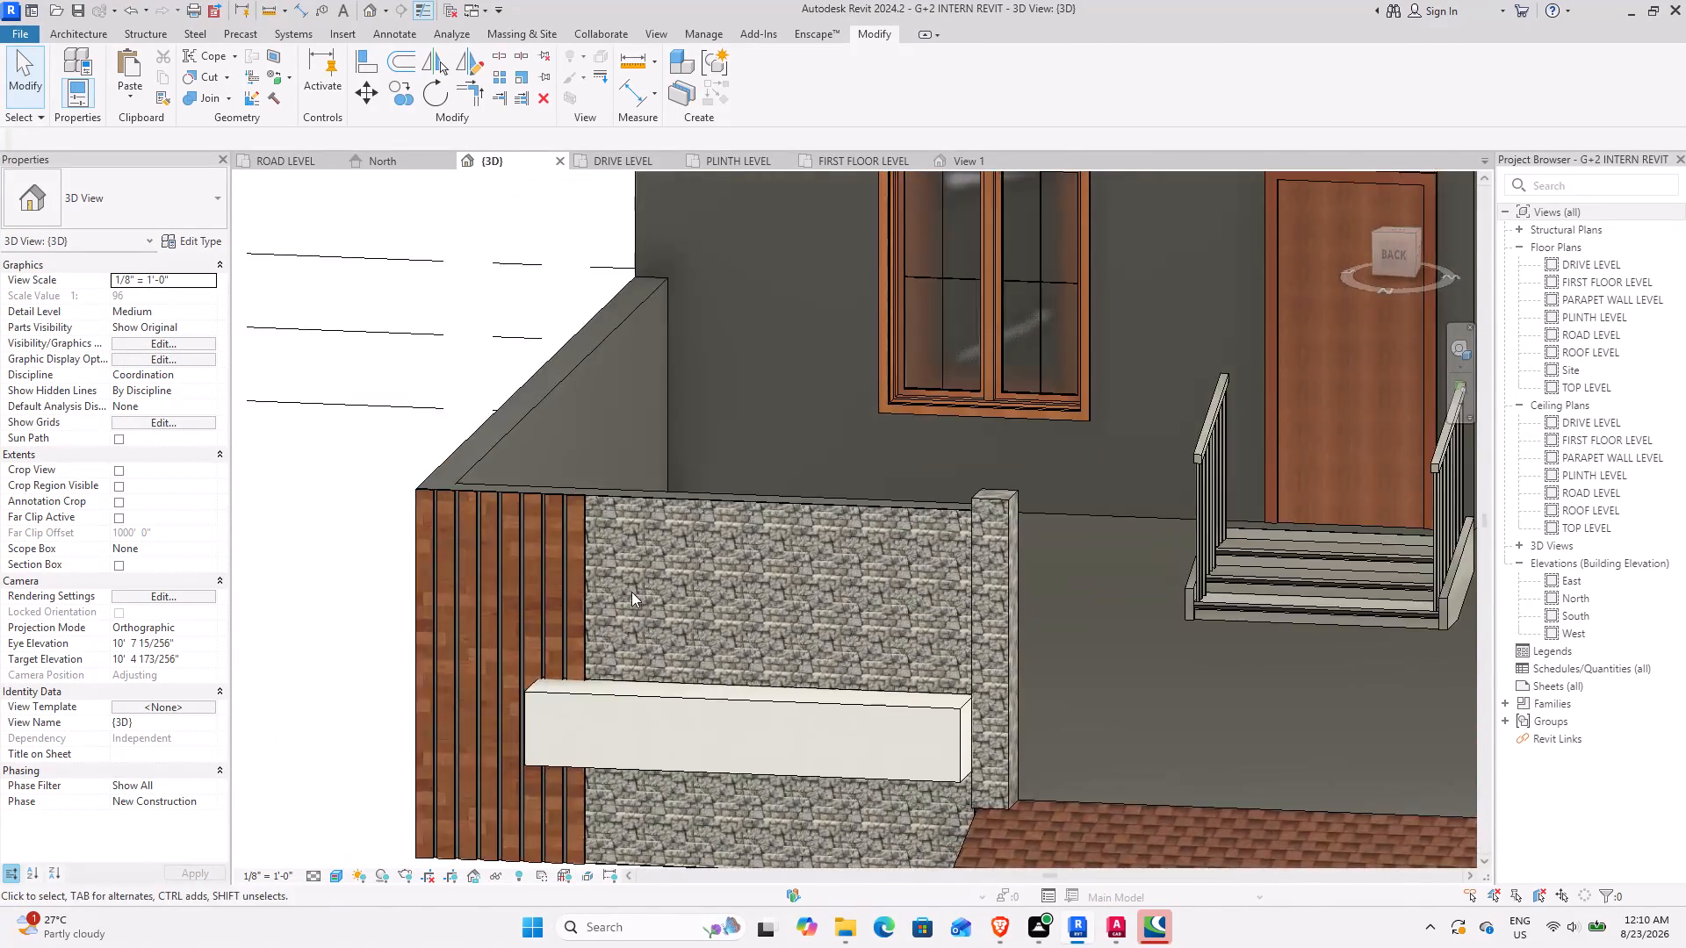
{"action": "scroll", "coordinate": [631, 592], "scroll_direction": "down", "scroll_amount": 8}
{"action": "middle_click_drag", "start_coordinate": [630, 613], "coordinate": [649, 542], "text": "shift"}
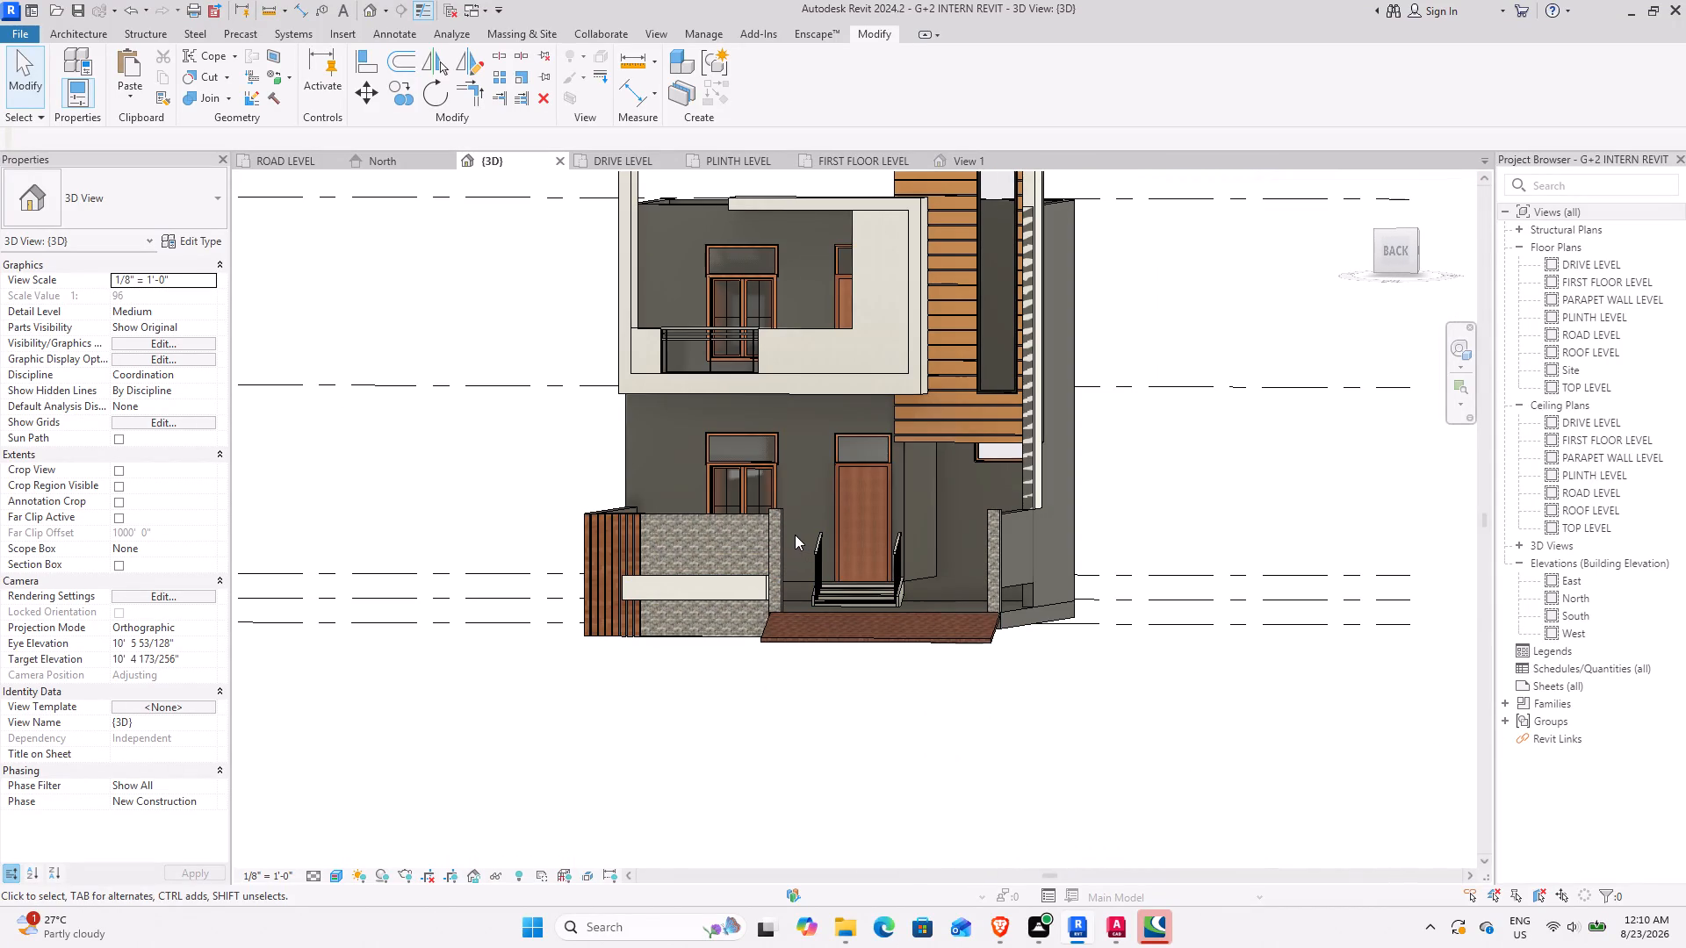
{"action": "scroll", "coordinate": [781, 528], "scroll_direction": "up", "scroll_amount": 7}
{"action": "middle_click_drag", "start_coordinate": [539, 514], "coordinate": [616, 537], "text": "shift"}
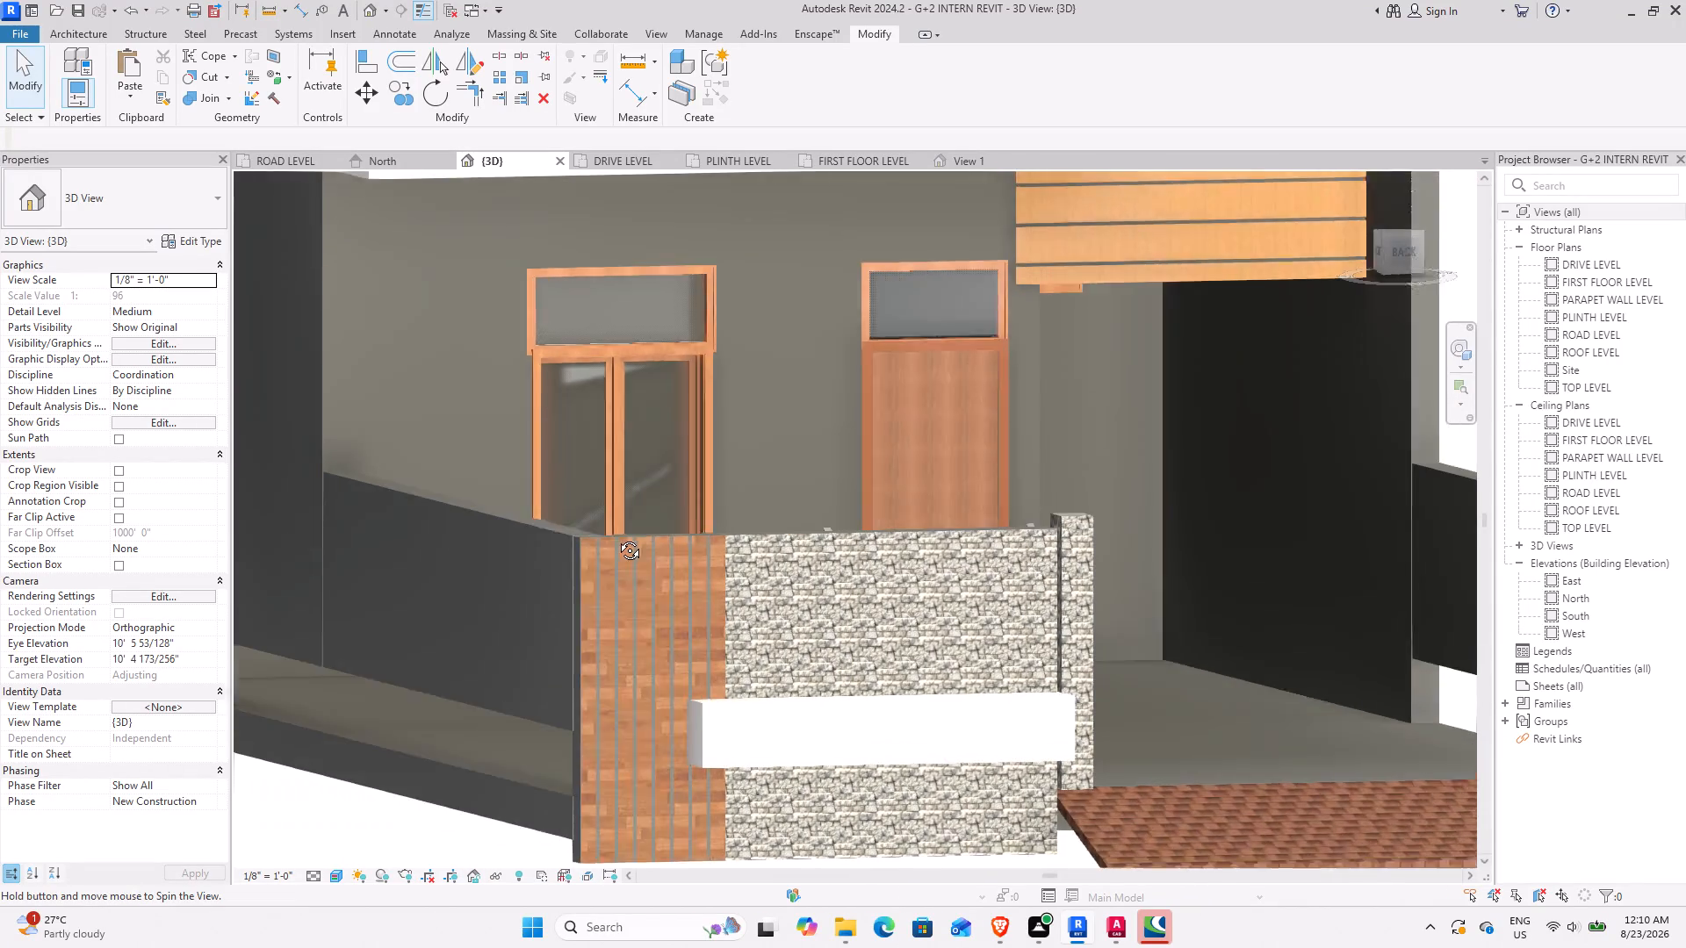
{"action": "middle_click_drag", "start_coordinate": [616, 537], "coordinate": [616, 537], "text": "shift"}
{"action": "middle_click_drag", "start_coordinate": [942, 563], "coordinate": [880, 552]}
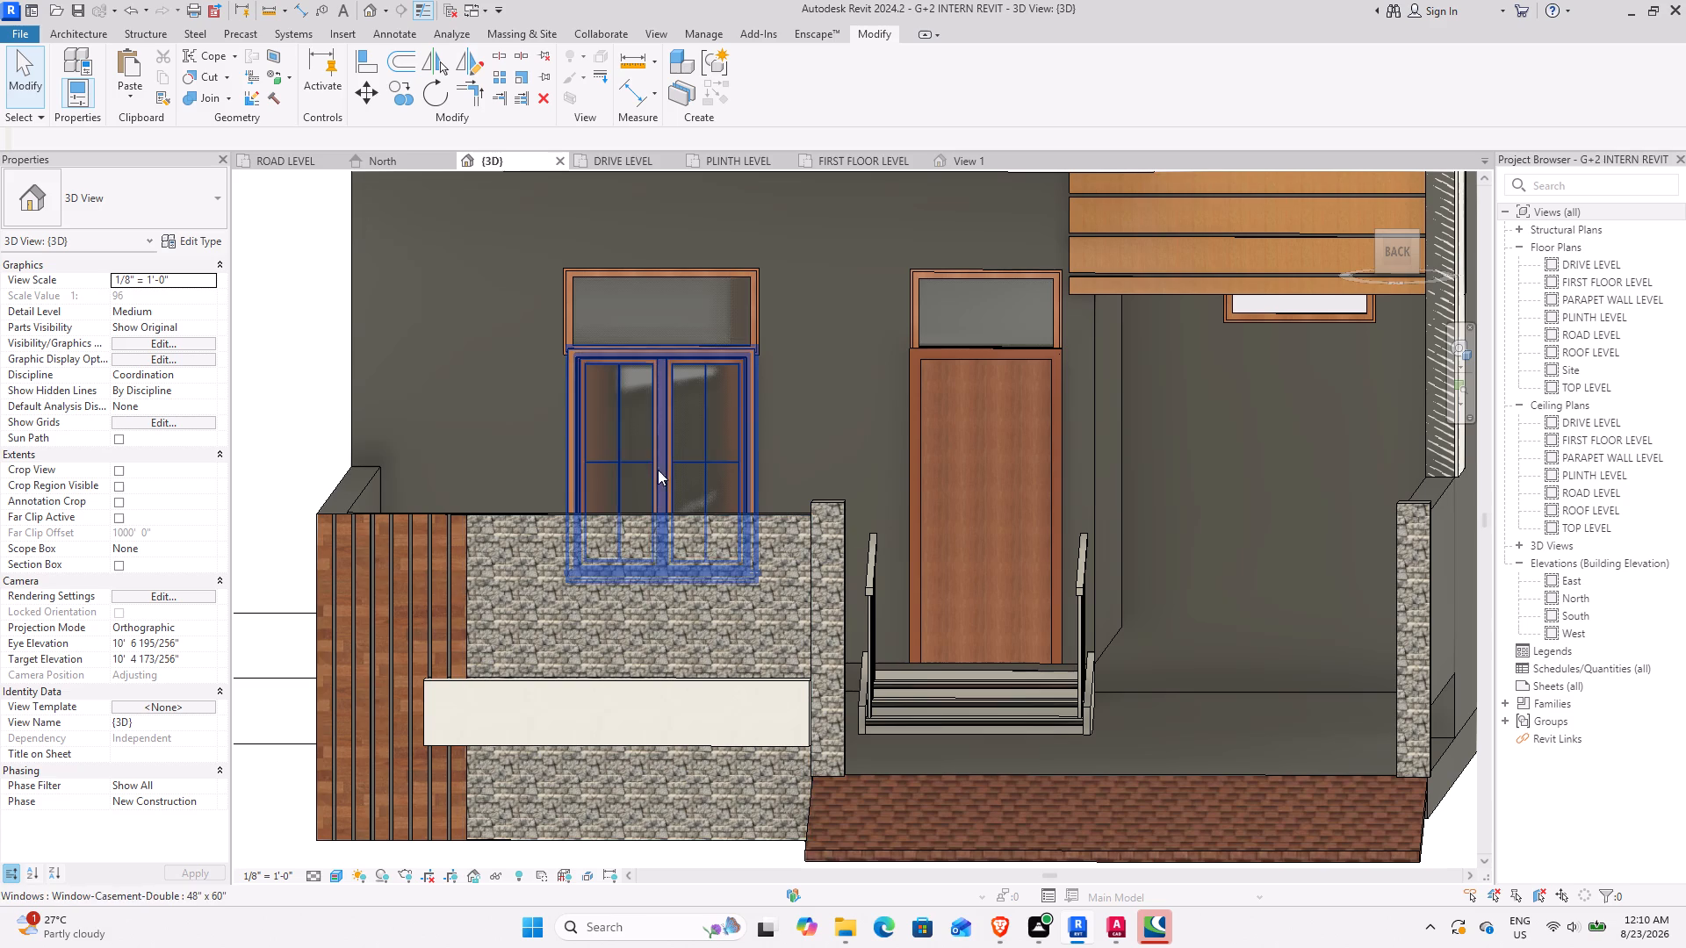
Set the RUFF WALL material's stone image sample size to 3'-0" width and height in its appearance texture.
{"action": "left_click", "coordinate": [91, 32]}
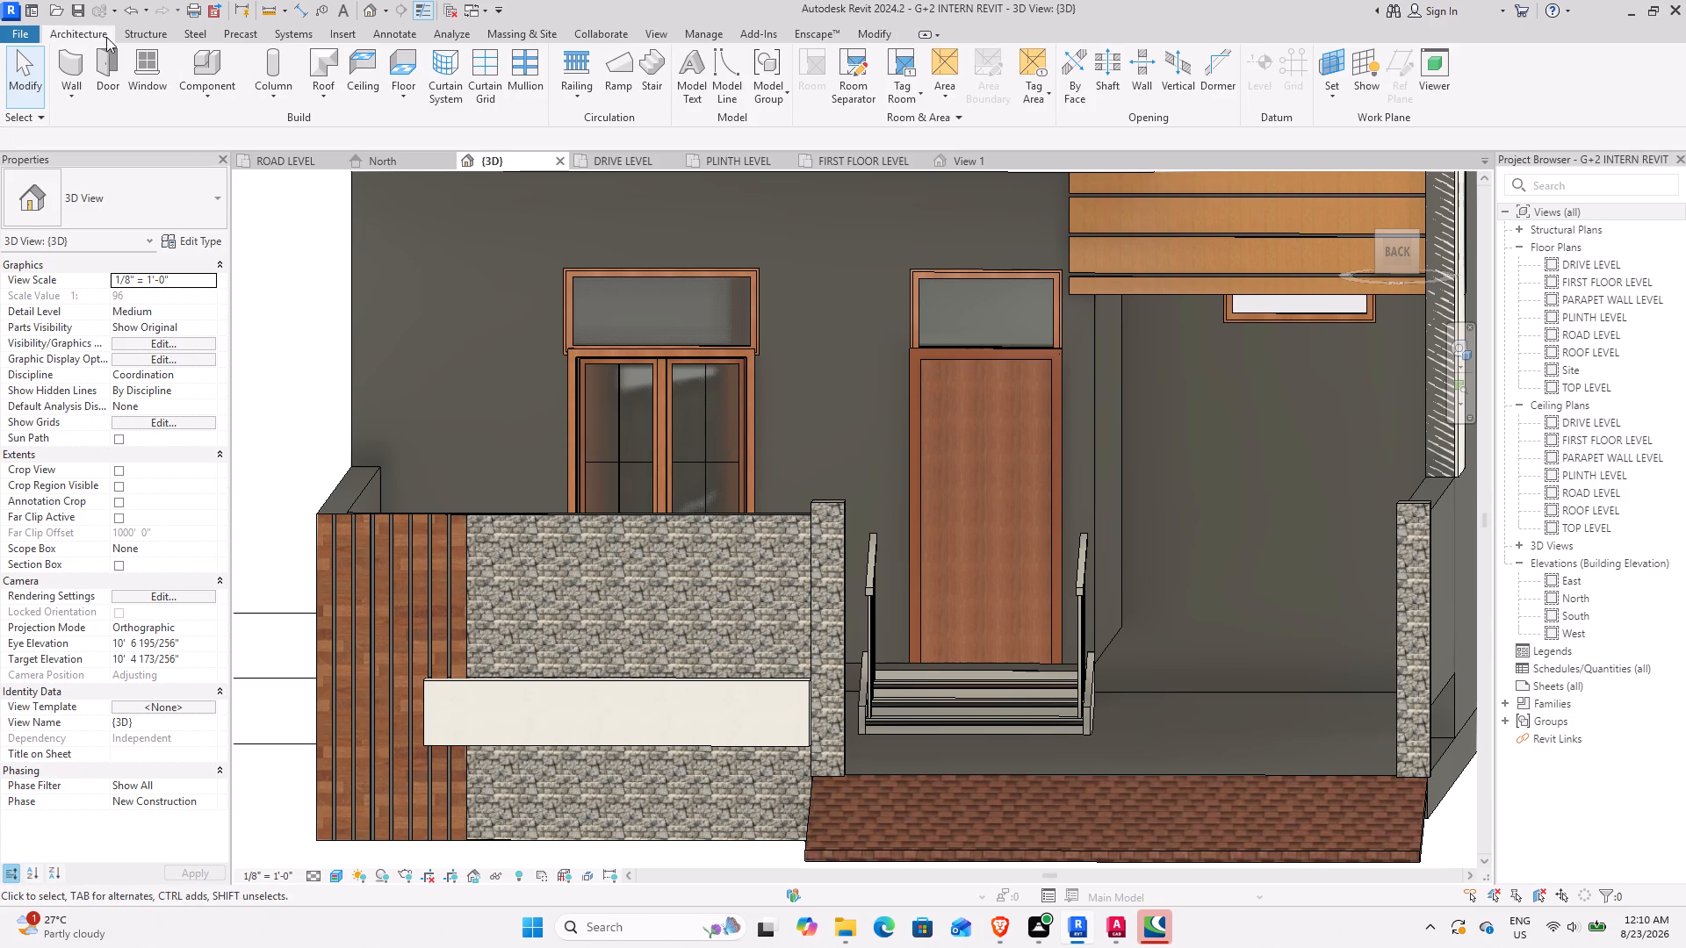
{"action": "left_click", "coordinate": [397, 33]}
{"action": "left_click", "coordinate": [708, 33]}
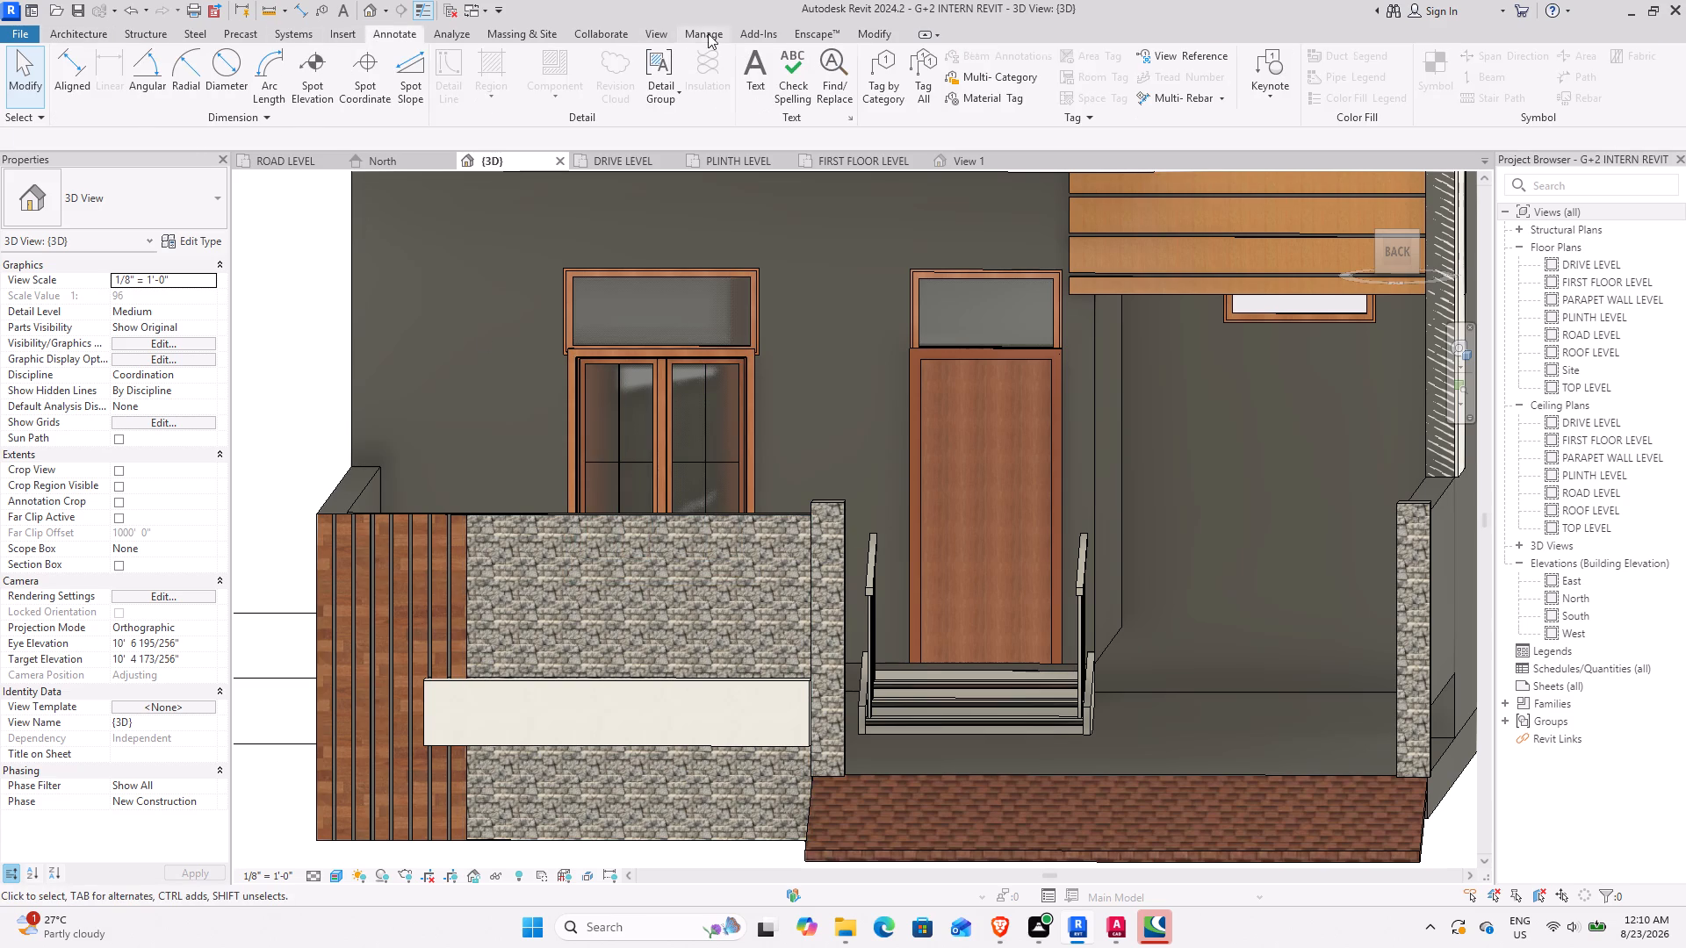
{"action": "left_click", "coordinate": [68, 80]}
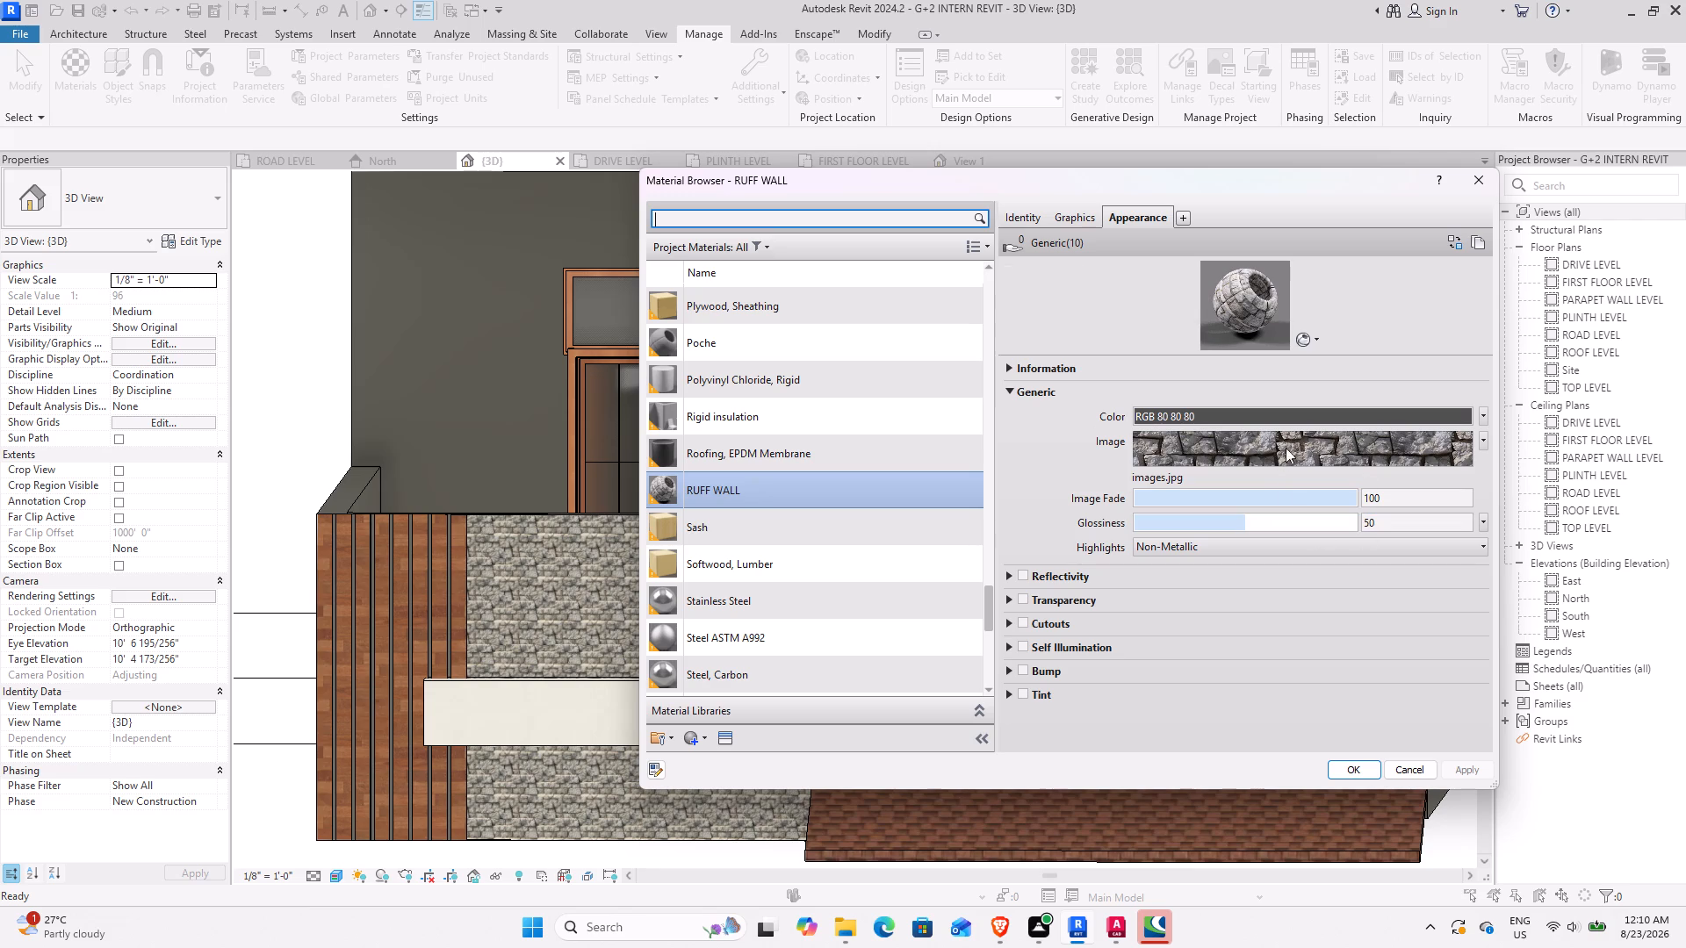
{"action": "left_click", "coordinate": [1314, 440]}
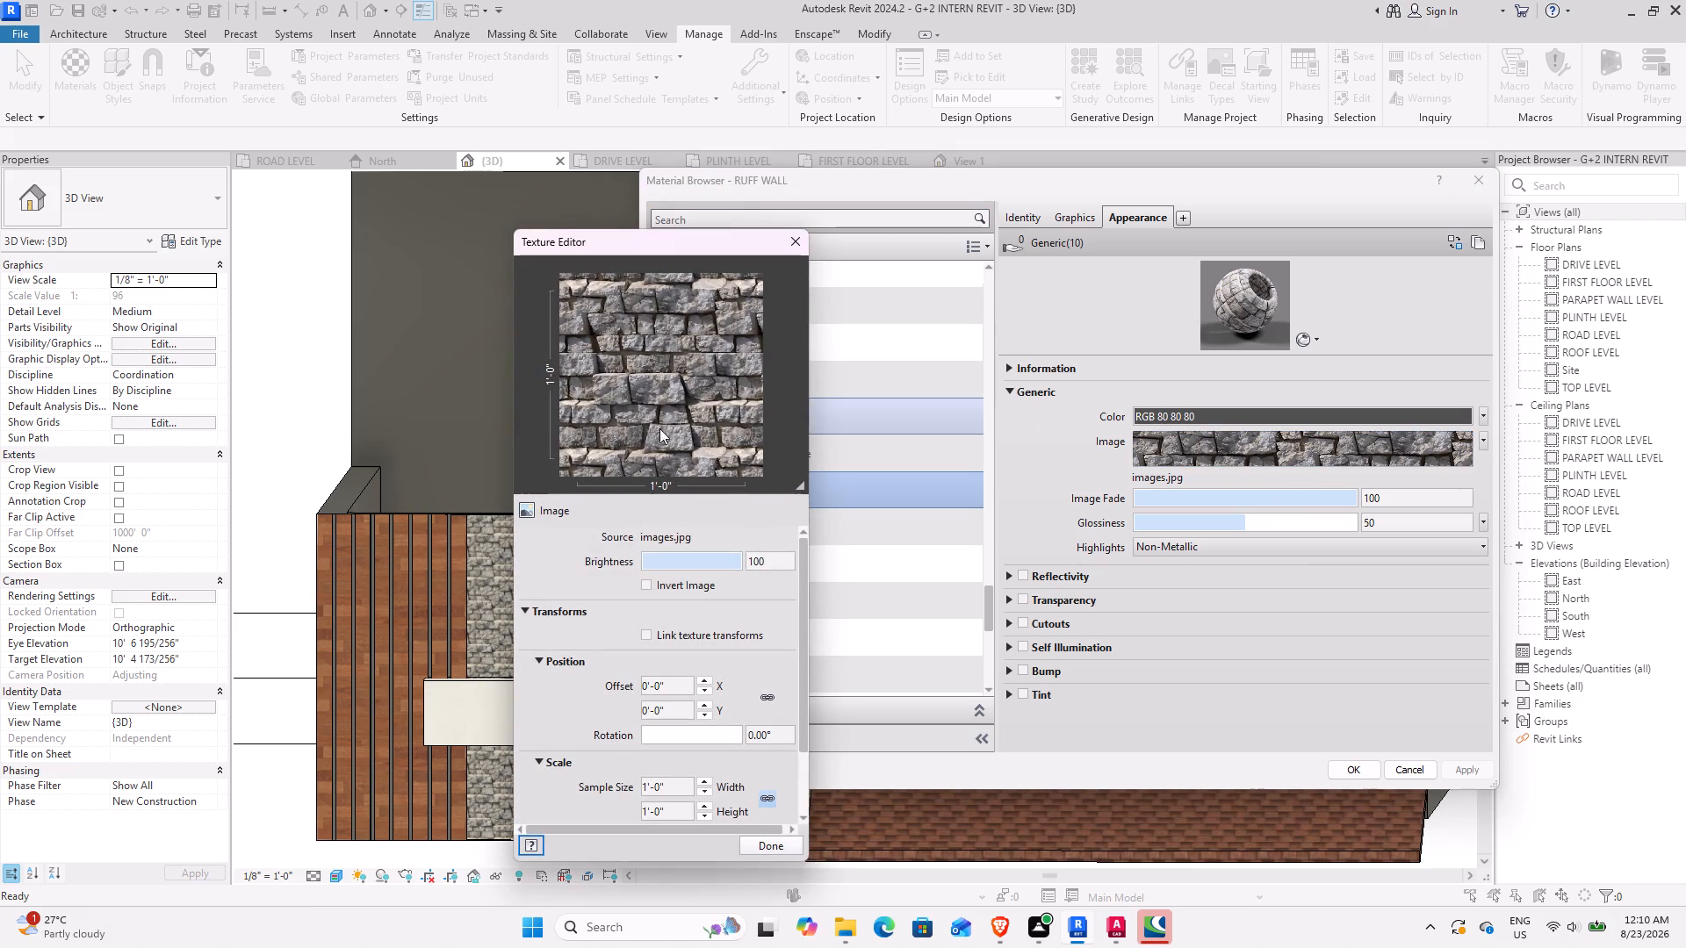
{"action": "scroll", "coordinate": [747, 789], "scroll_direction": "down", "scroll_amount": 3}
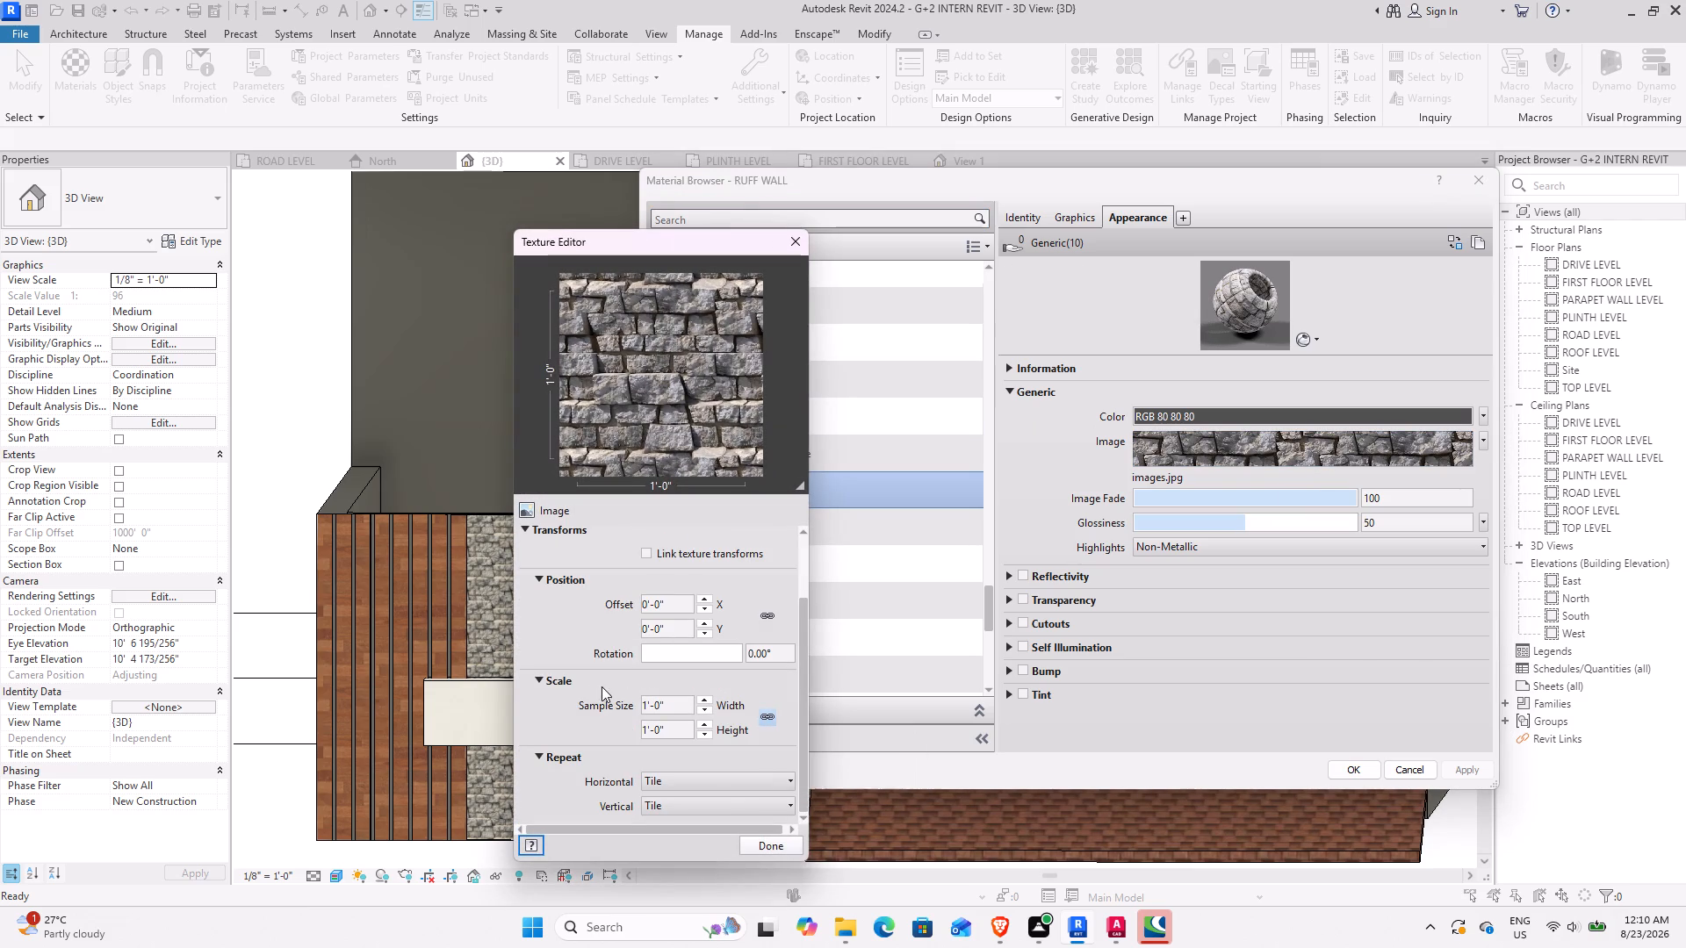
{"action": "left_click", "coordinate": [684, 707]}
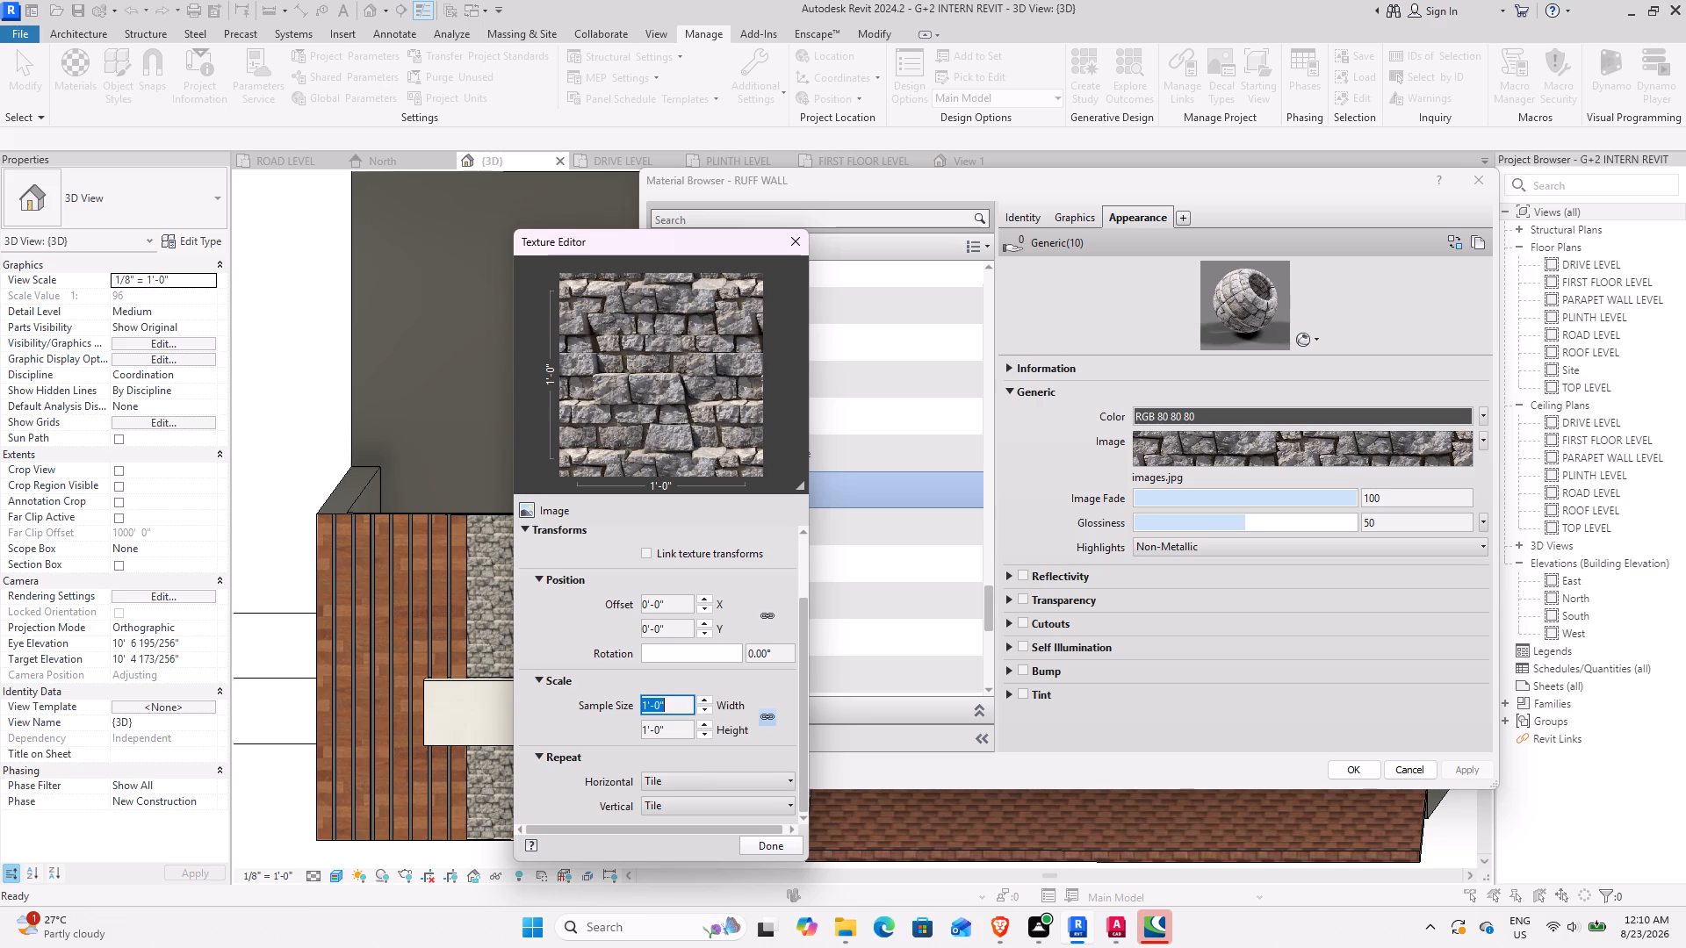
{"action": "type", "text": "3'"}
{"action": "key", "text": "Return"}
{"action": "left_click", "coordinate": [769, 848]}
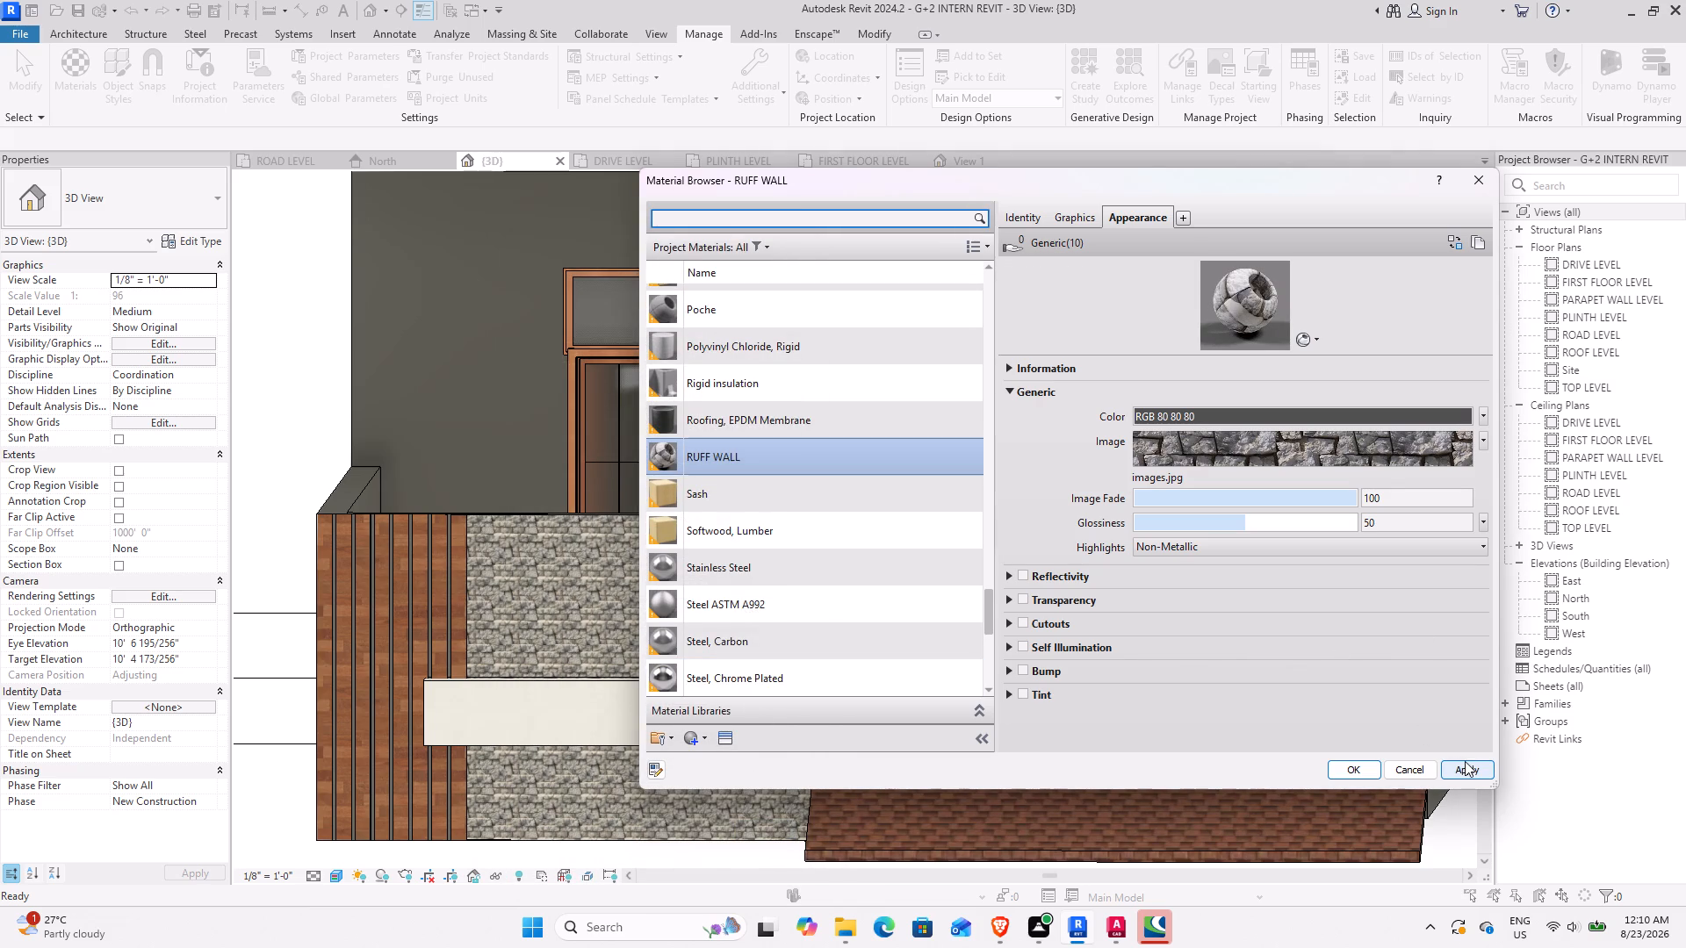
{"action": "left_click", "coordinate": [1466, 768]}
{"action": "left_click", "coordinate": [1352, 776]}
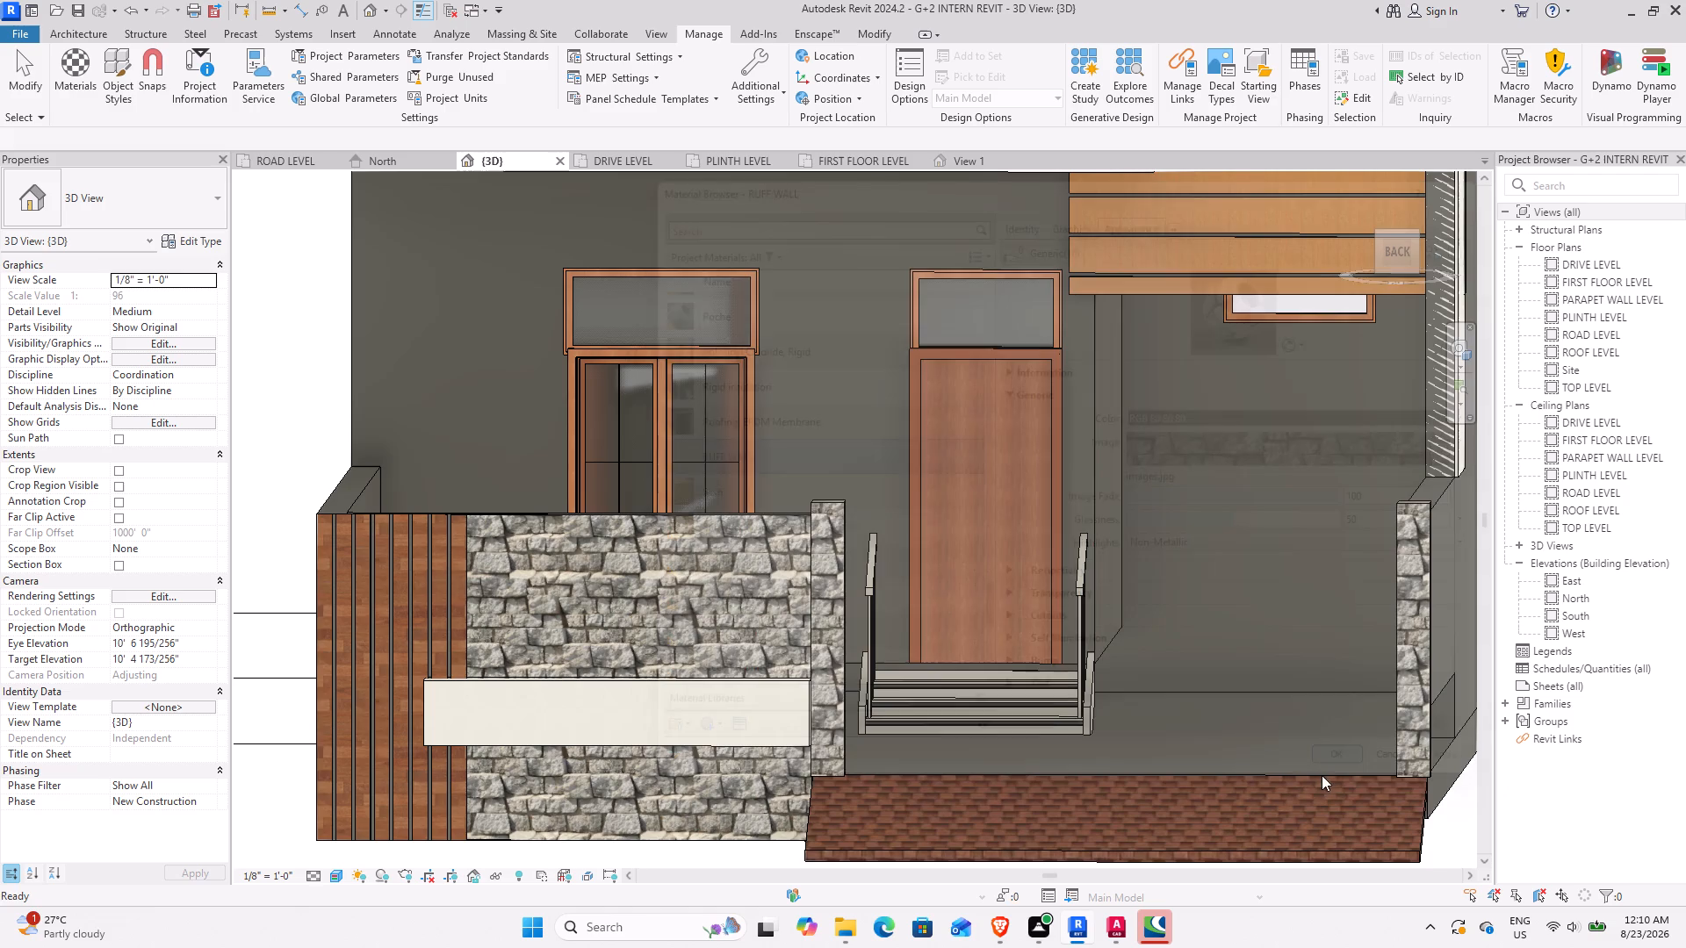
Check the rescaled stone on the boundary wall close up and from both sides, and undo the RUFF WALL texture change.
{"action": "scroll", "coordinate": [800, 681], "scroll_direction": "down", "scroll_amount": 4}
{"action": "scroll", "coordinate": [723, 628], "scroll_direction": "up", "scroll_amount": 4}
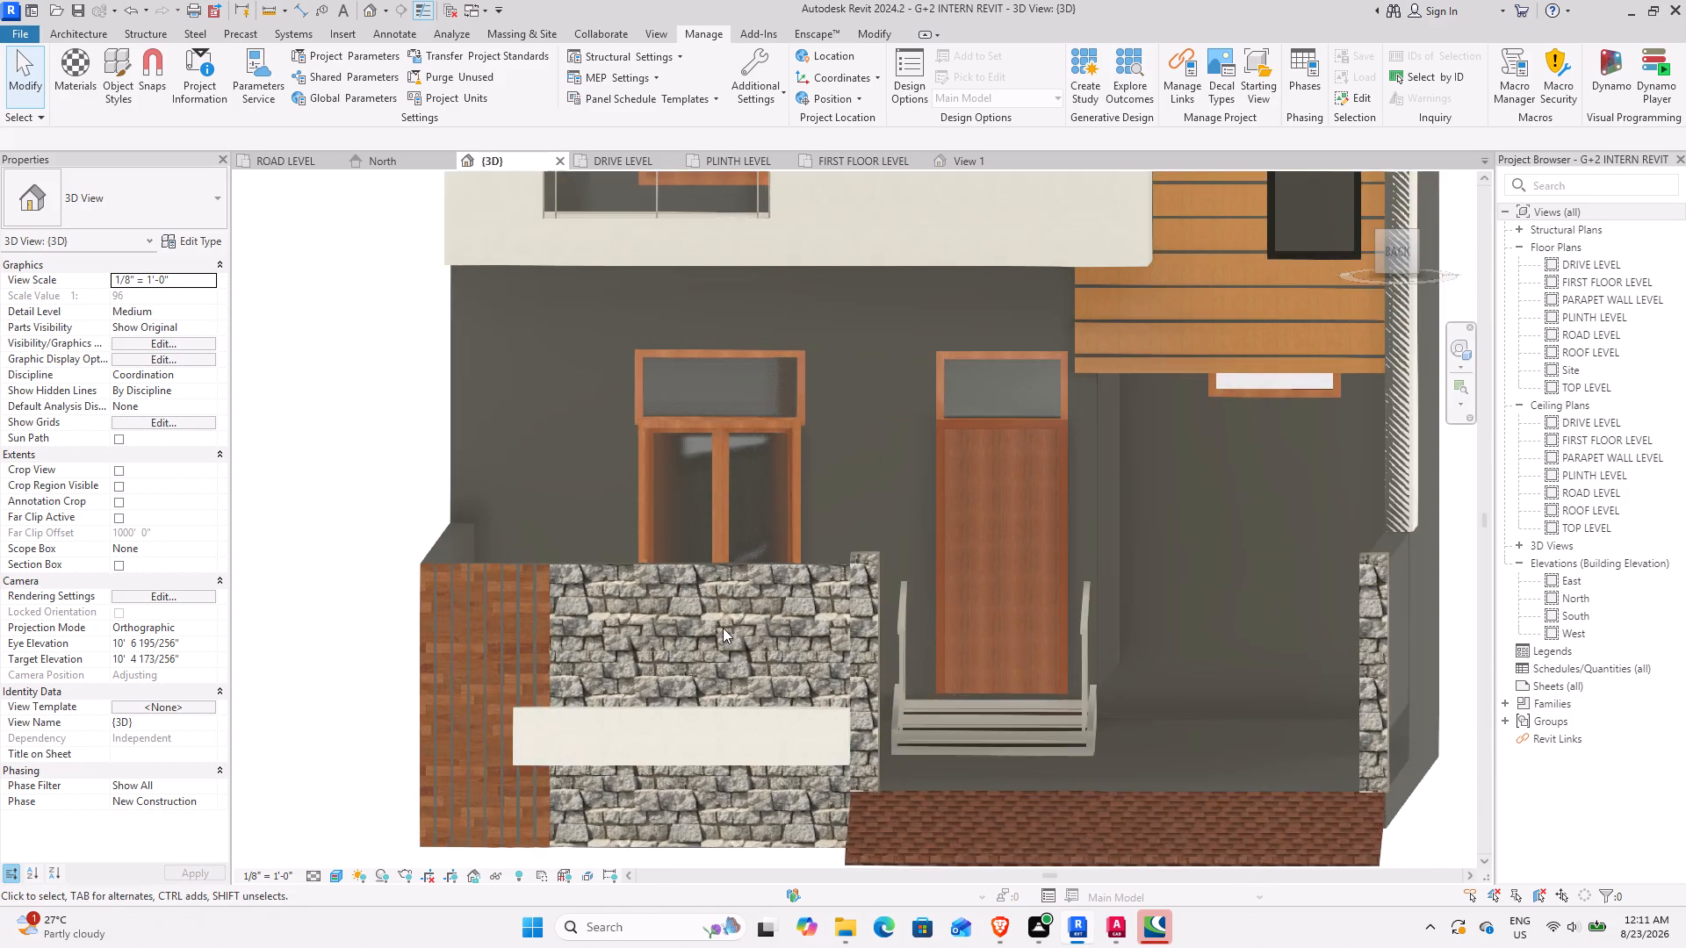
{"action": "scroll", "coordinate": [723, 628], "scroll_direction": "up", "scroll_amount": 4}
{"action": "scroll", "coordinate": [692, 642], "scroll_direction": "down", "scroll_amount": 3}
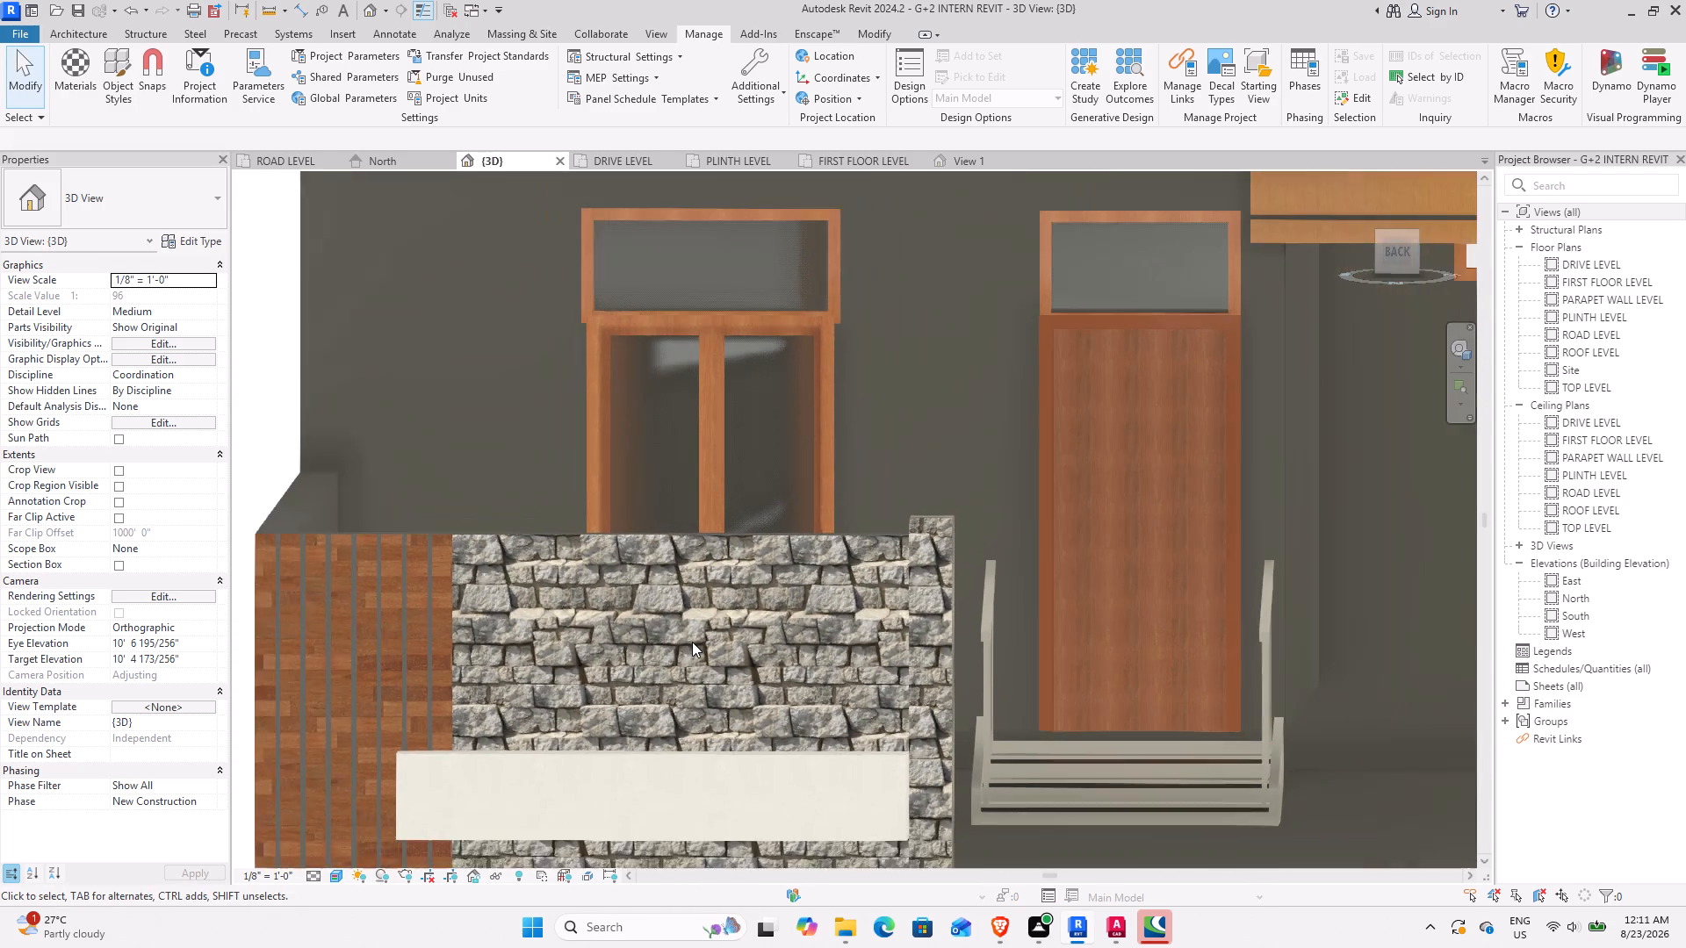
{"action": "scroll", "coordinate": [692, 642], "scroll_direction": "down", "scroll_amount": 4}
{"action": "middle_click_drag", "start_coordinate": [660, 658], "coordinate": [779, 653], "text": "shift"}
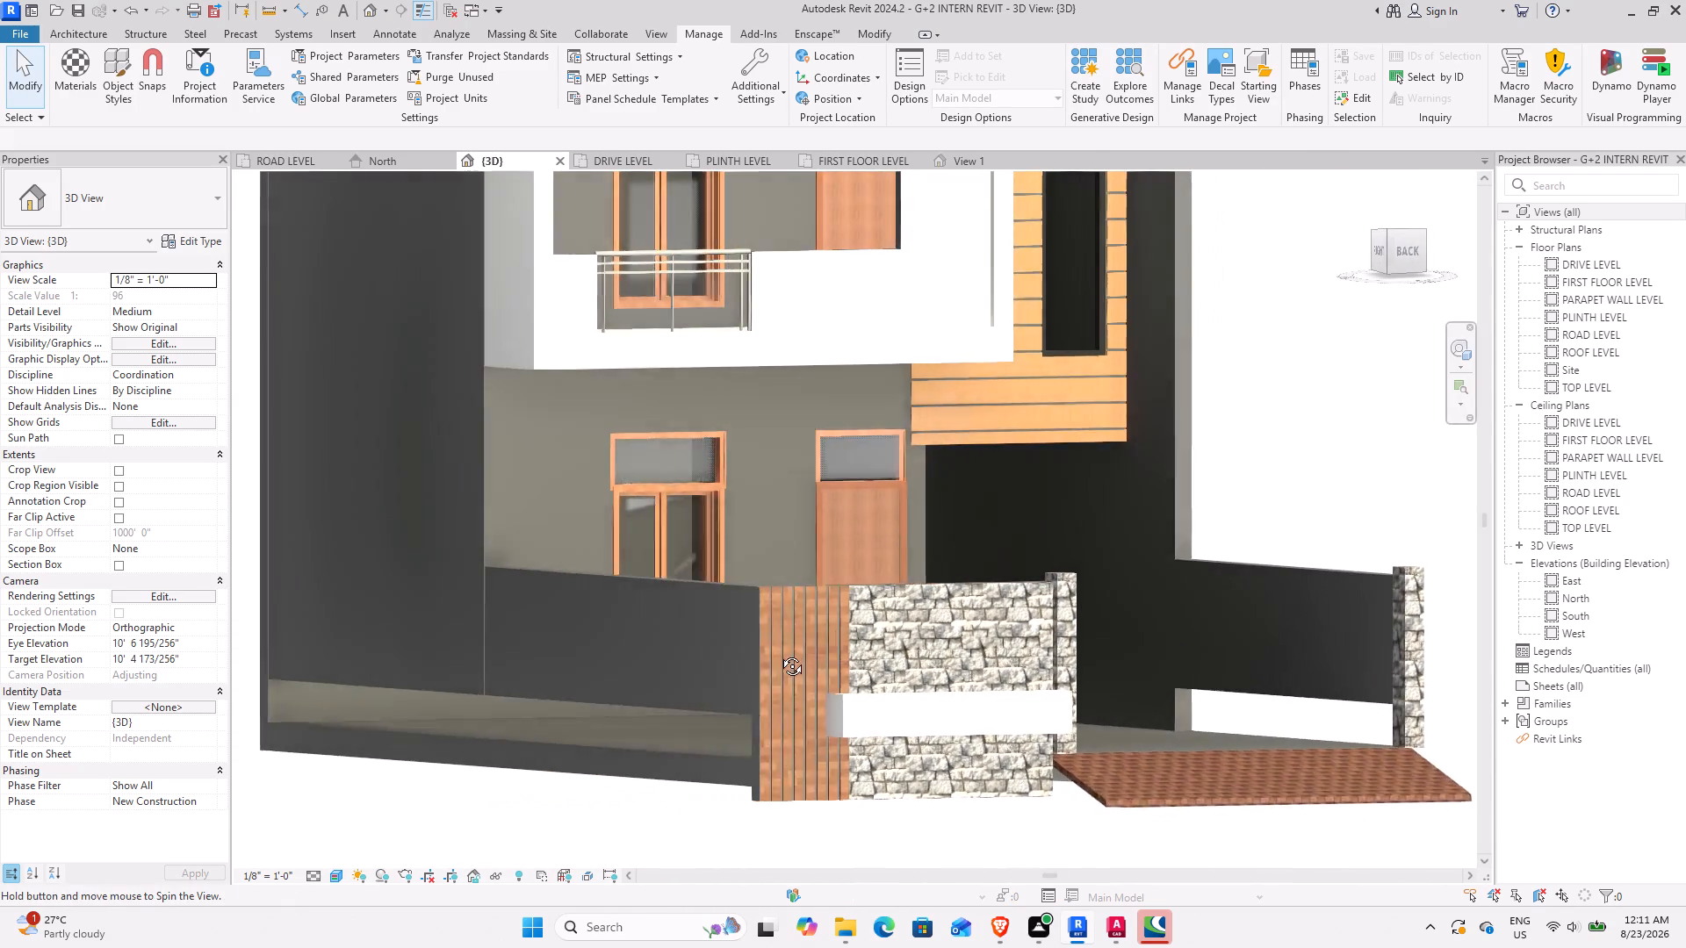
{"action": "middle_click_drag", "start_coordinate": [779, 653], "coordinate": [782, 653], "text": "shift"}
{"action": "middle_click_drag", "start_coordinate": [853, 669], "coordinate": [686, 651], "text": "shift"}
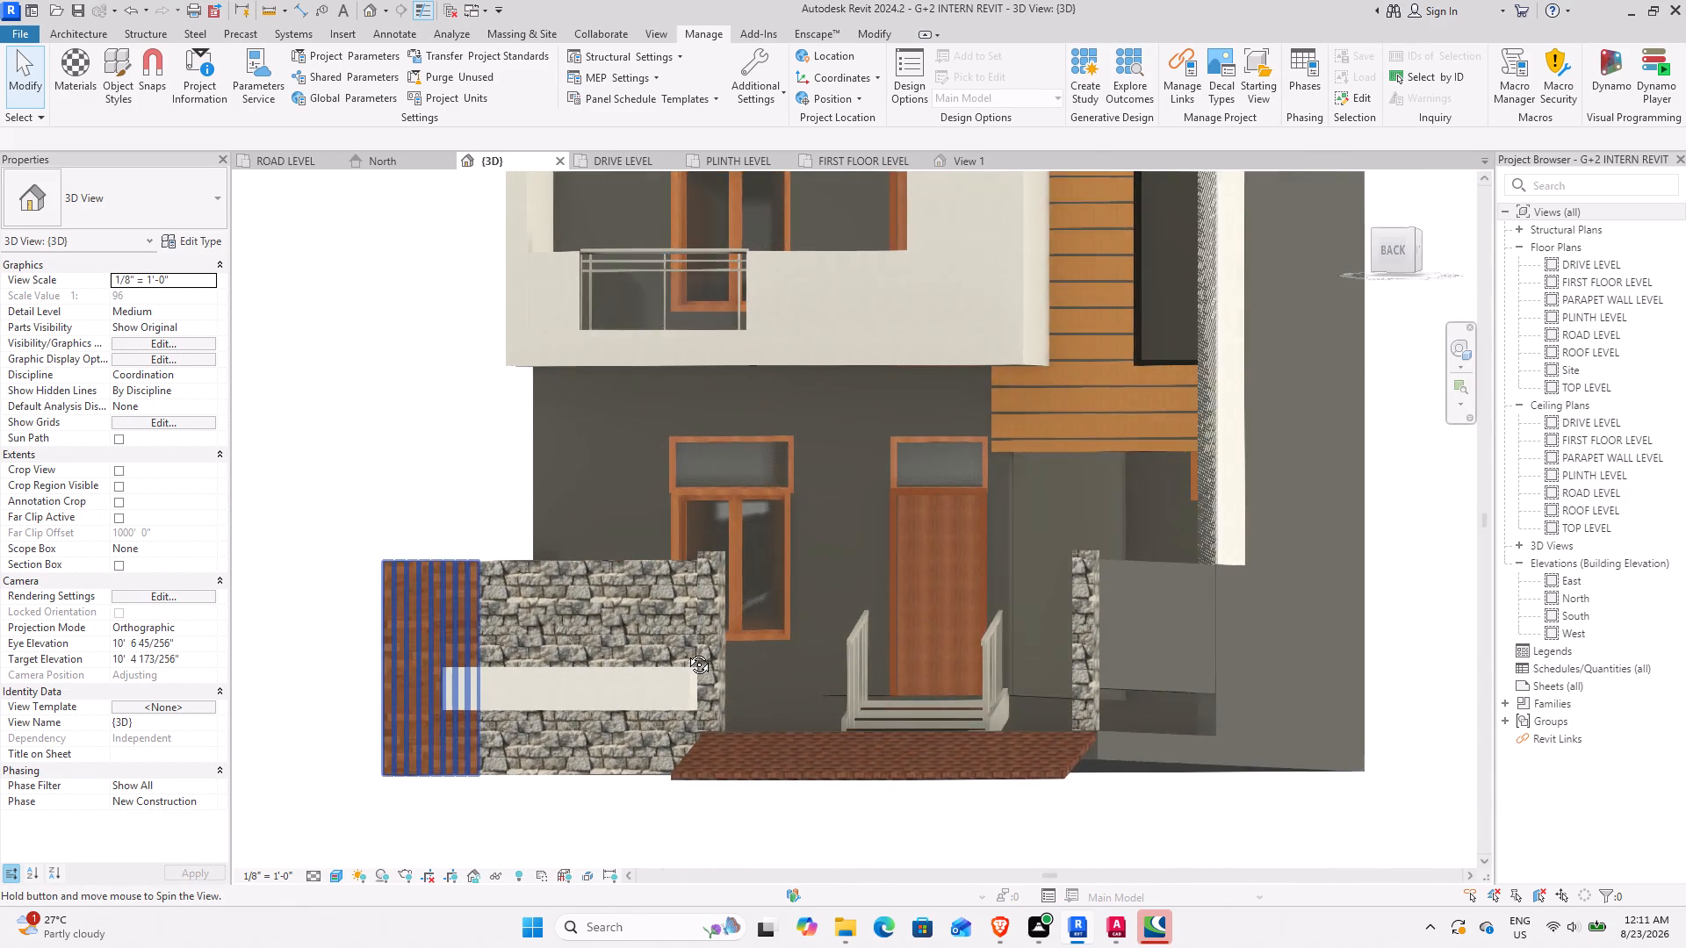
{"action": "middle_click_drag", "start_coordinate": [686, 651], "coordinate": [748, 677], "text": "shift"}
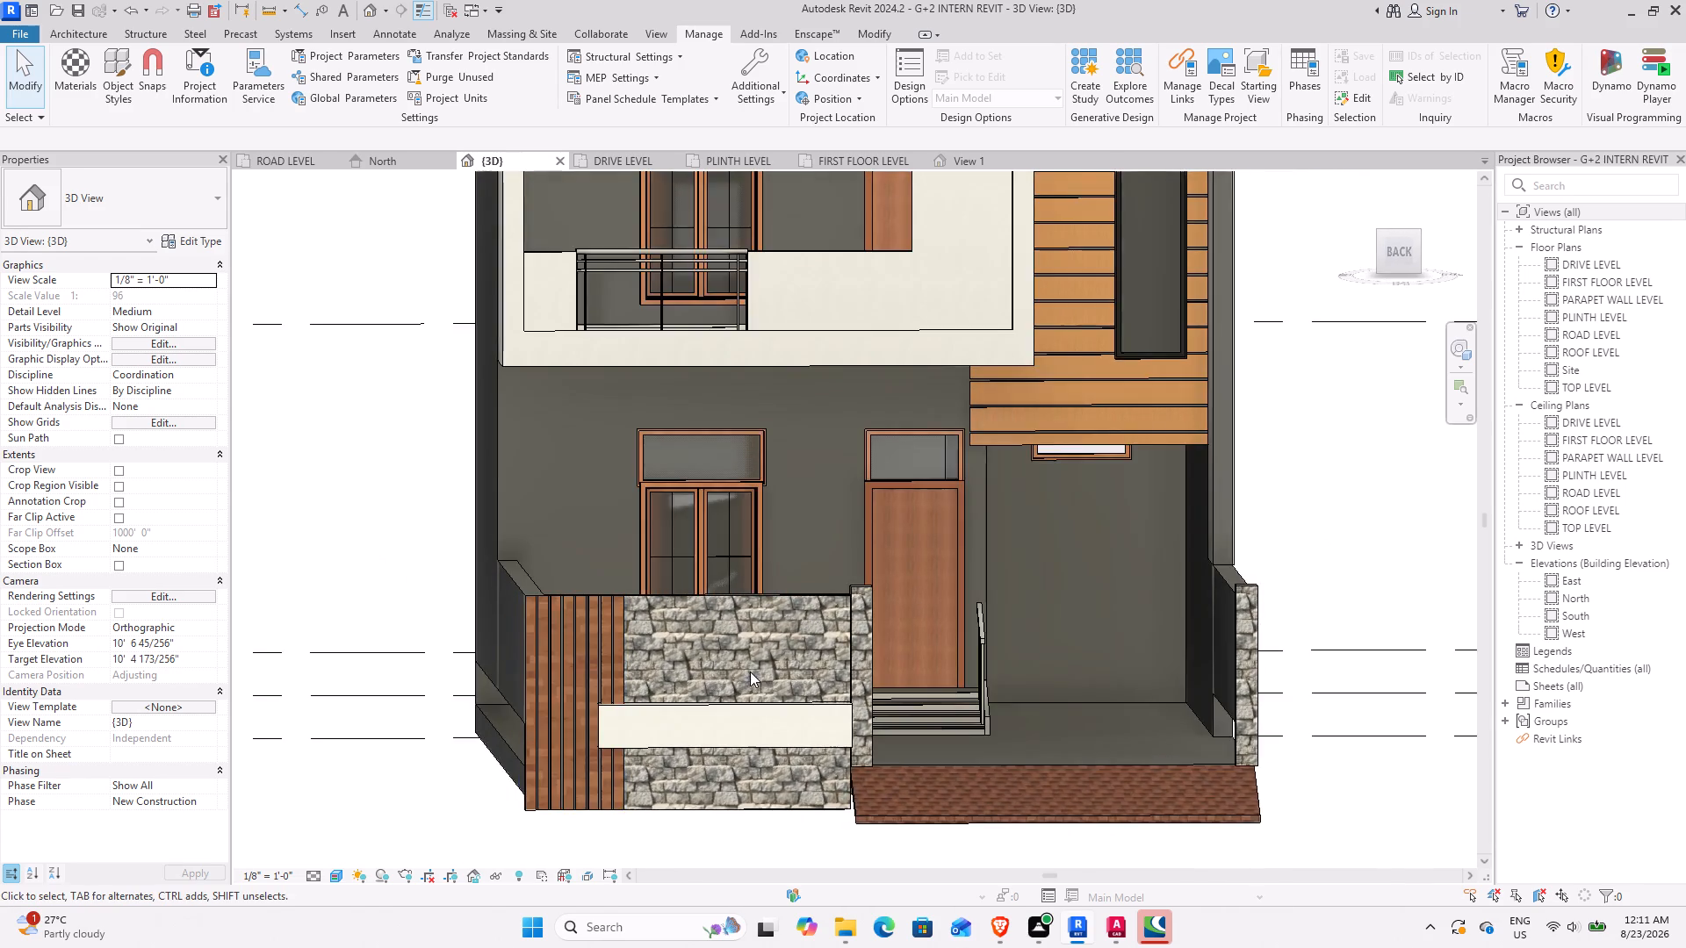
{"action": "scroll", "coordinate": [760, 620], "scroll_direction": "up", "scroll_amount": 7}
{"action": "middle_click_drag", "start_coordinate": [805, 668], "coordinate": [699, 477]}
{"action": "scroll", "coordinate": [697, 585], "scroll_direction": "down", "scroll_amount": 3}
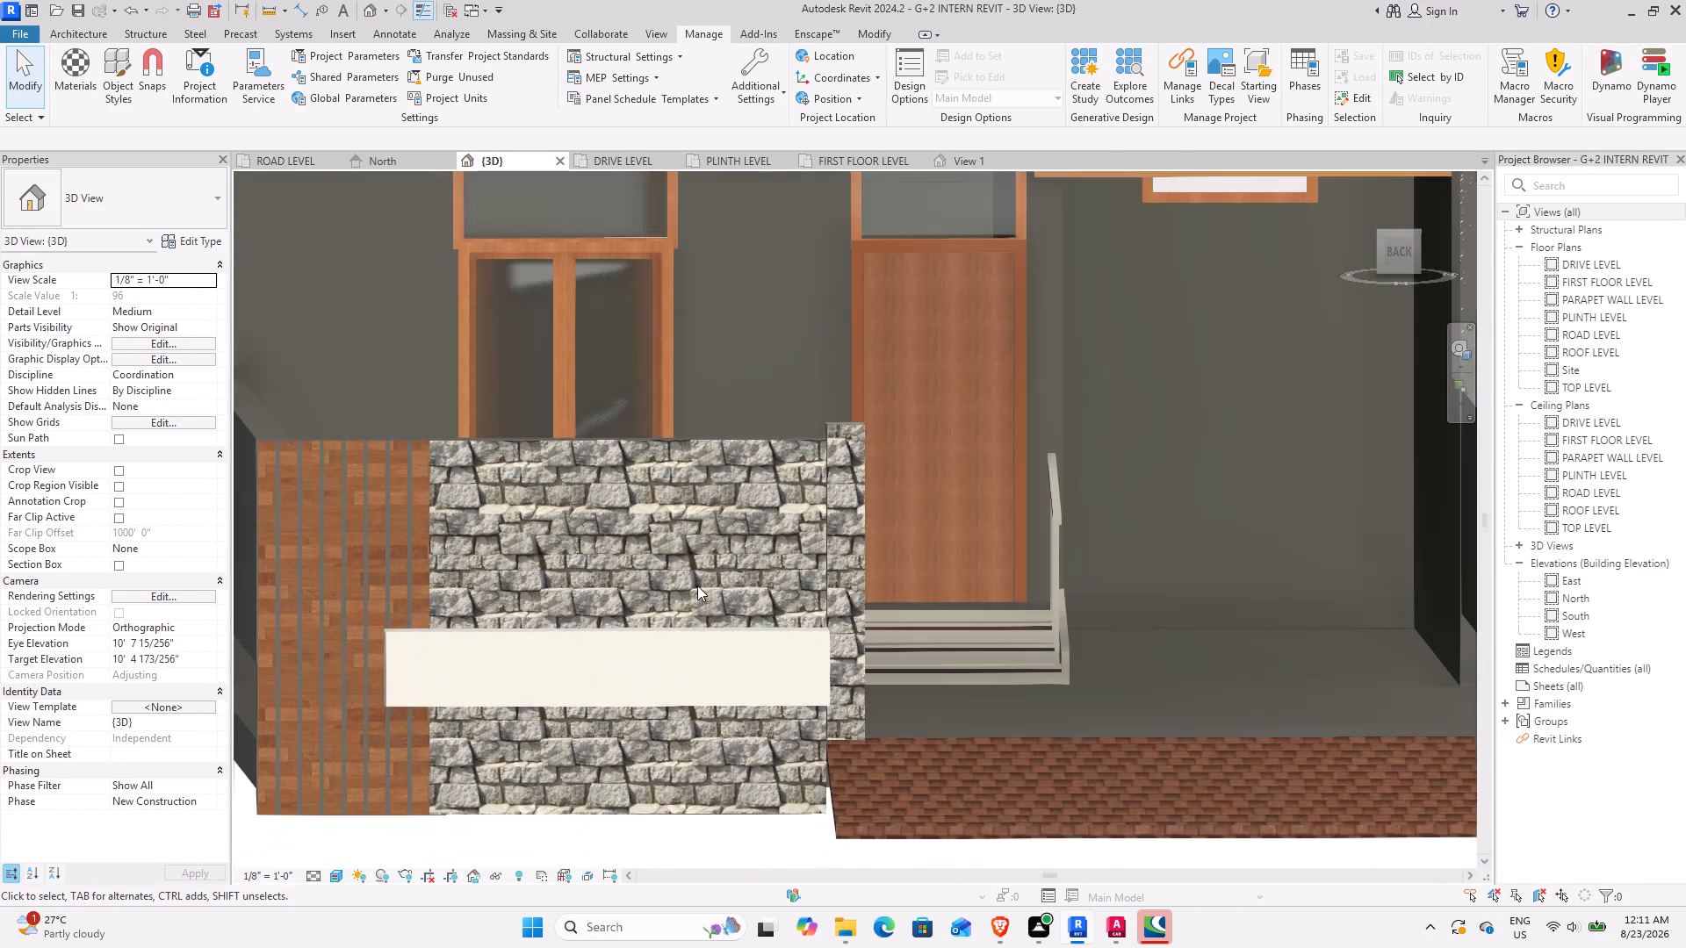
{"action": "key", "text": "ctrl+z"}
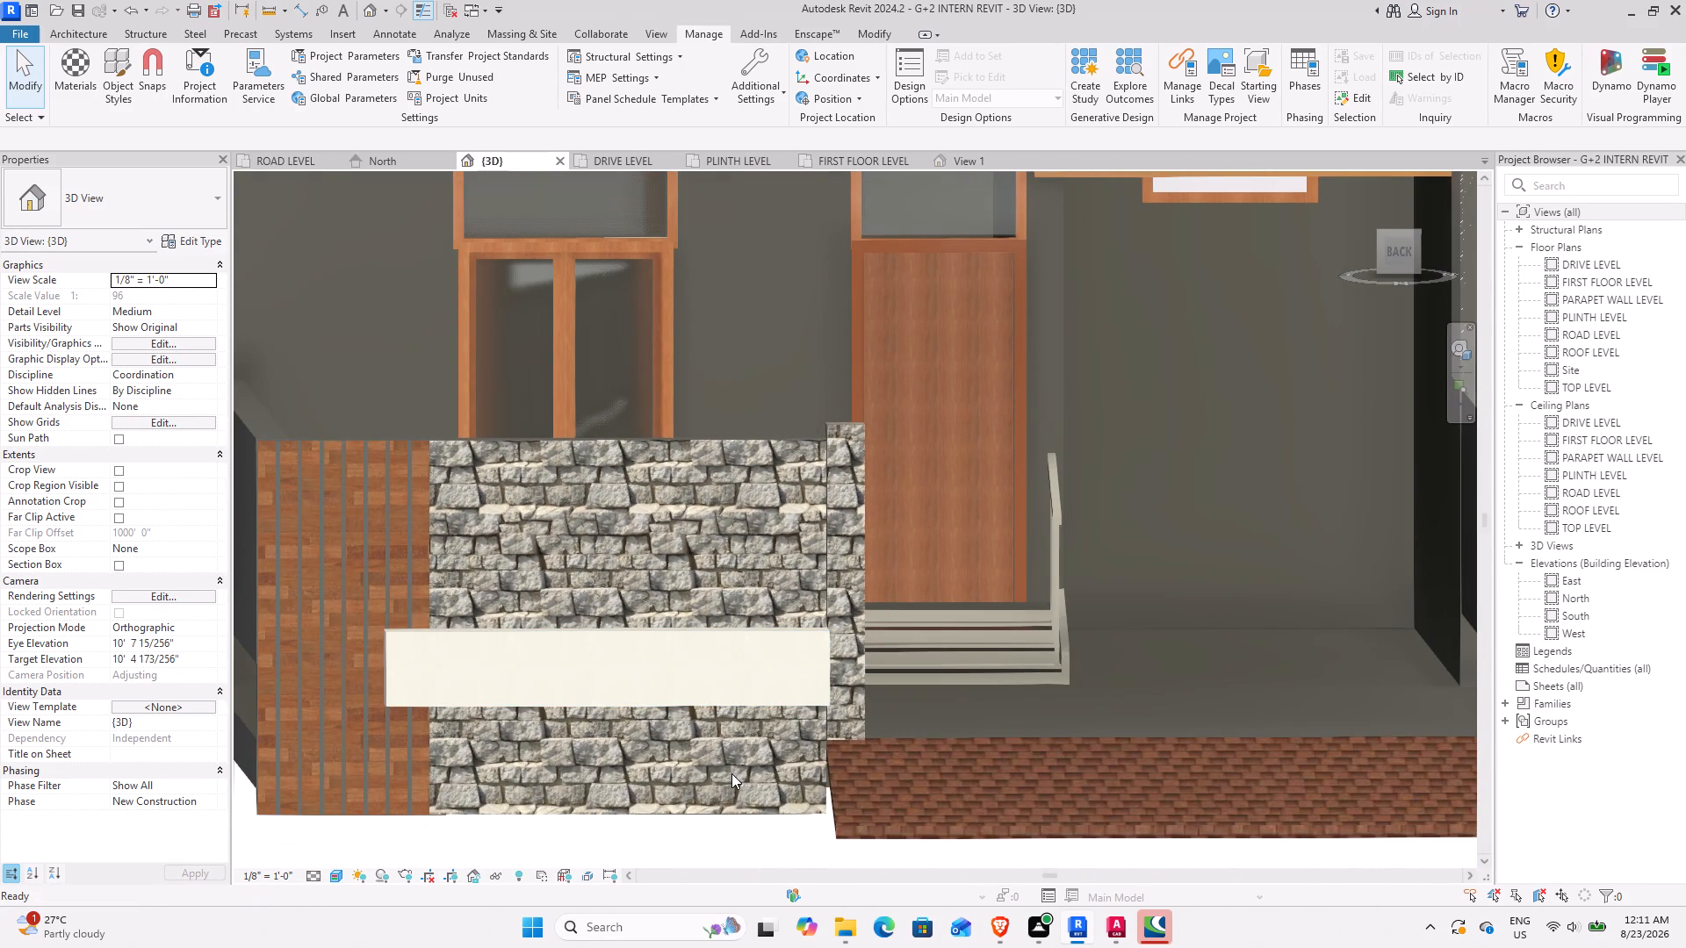
Examine the boundary wall's stone cladding close up and against the entrance, gate posts and ramp.
{"action": "scroll", "coordinate": [744, 565], "scroll_direction": "up", "scroll_amount": 11}
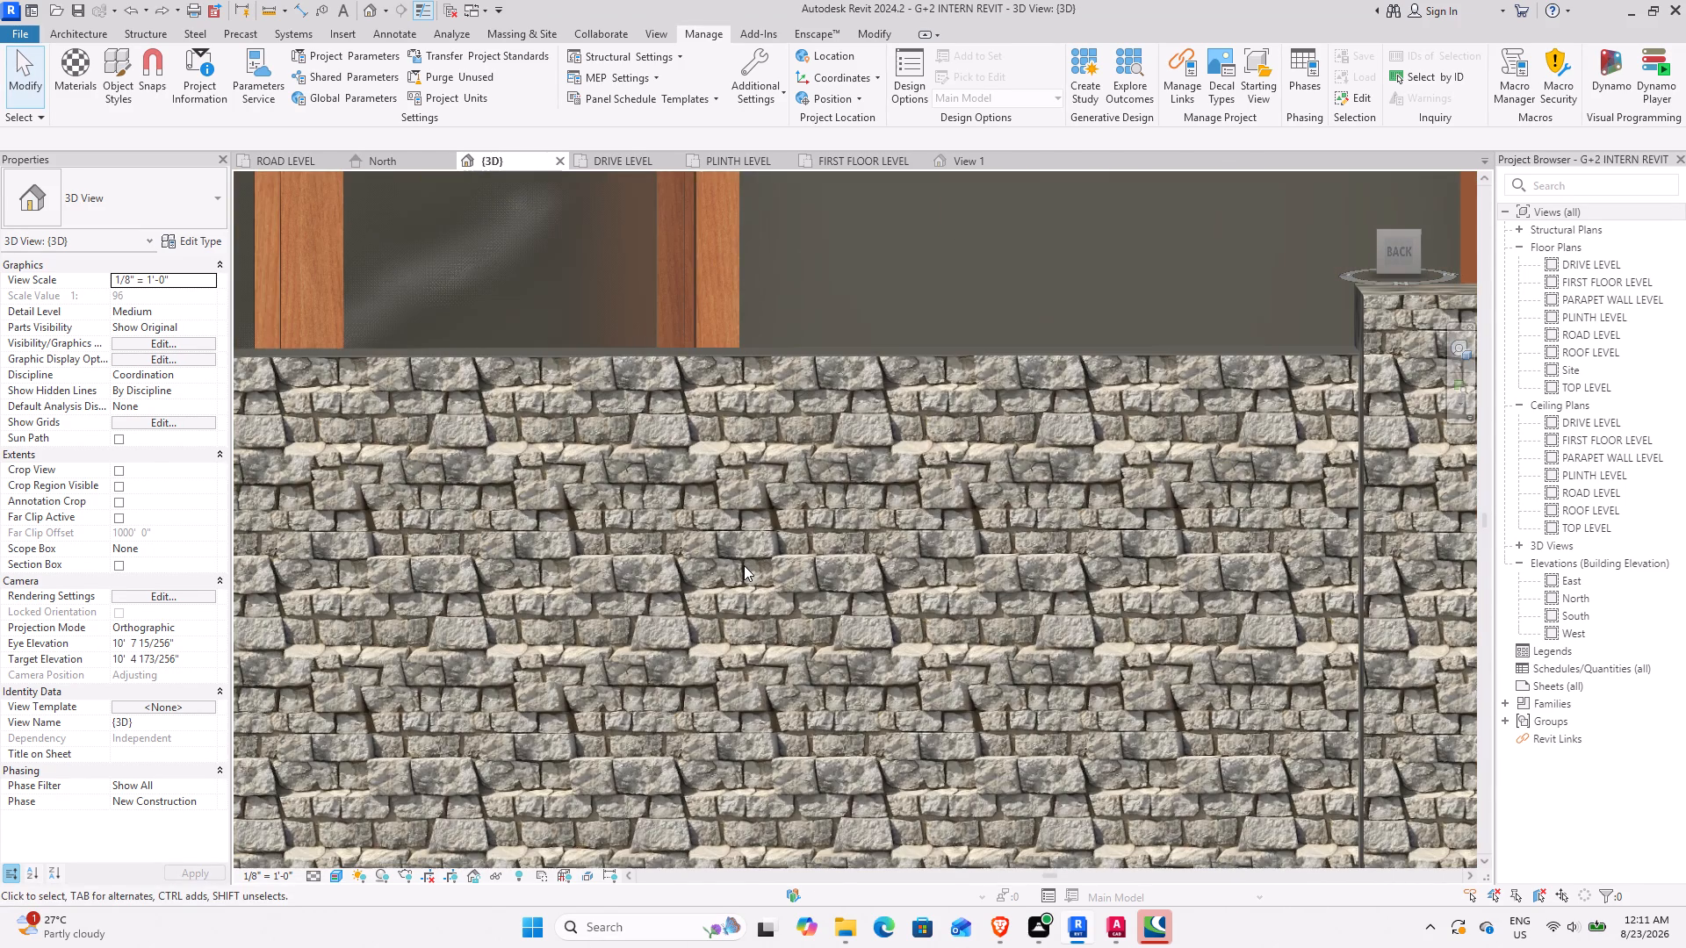
{"action": "scroll", "coordinate": [744, 565], "scroll_direction": "down", "scroll_amount": 7}
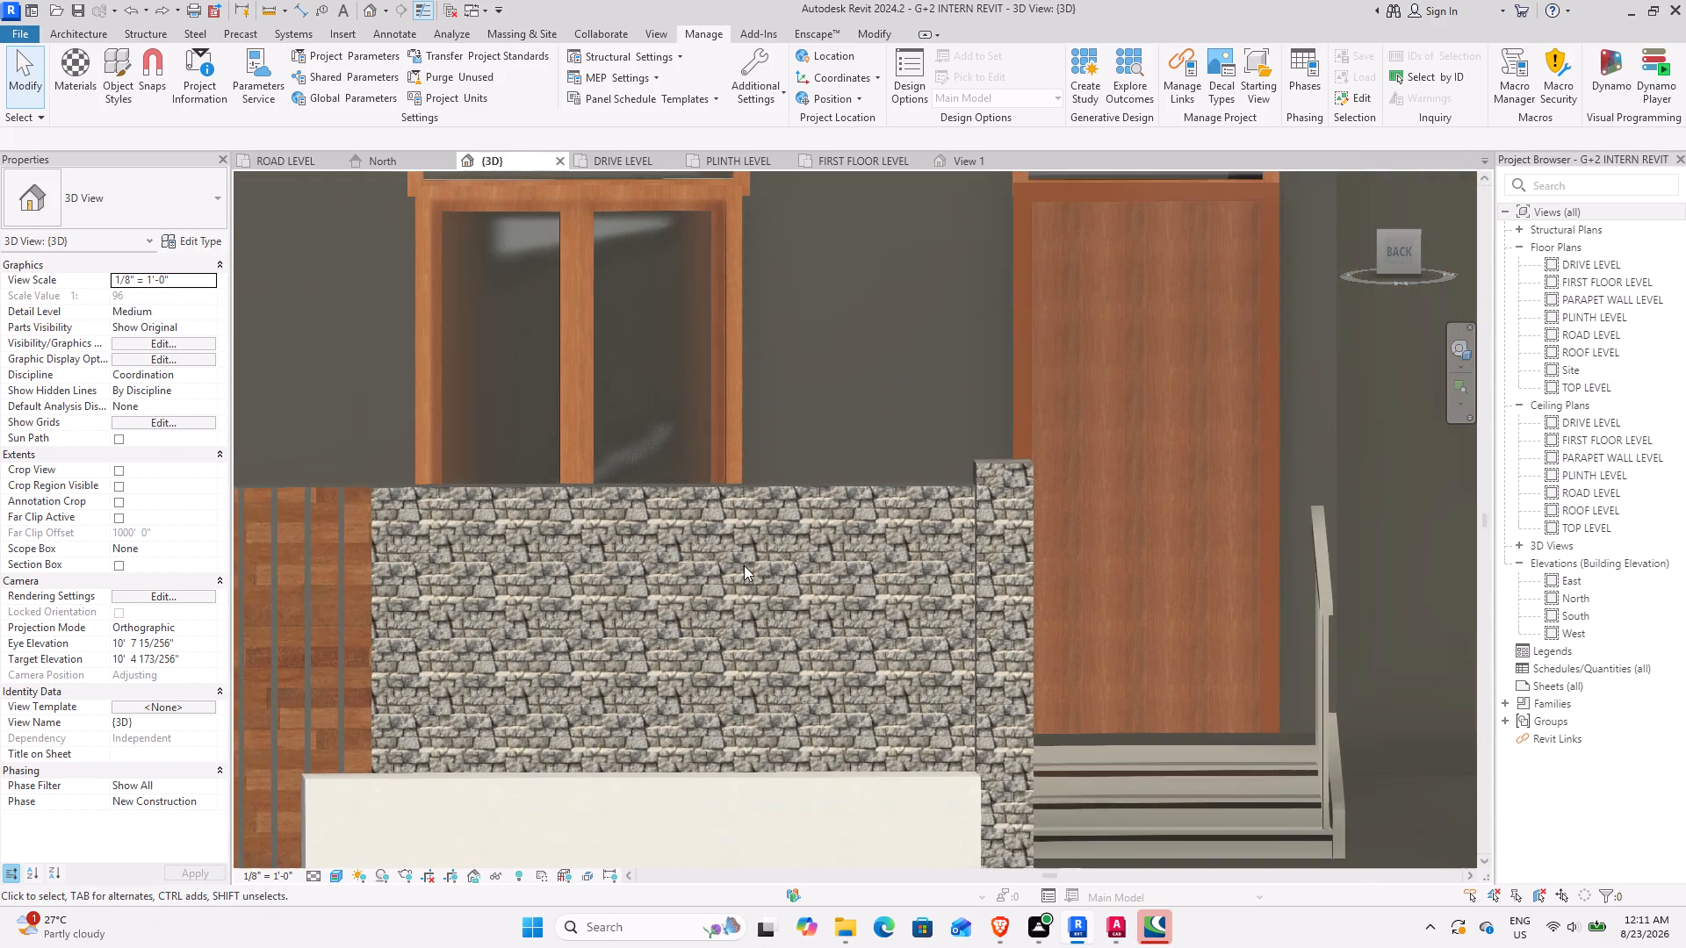
{"action": "scroll", "coordinate": [744, 565], "scroll_direction": "down", "scroll_amount": 7}
{"action": "middle_click_drag", "start_coordinate": [965, 630], "coordinate": [693, 589]}
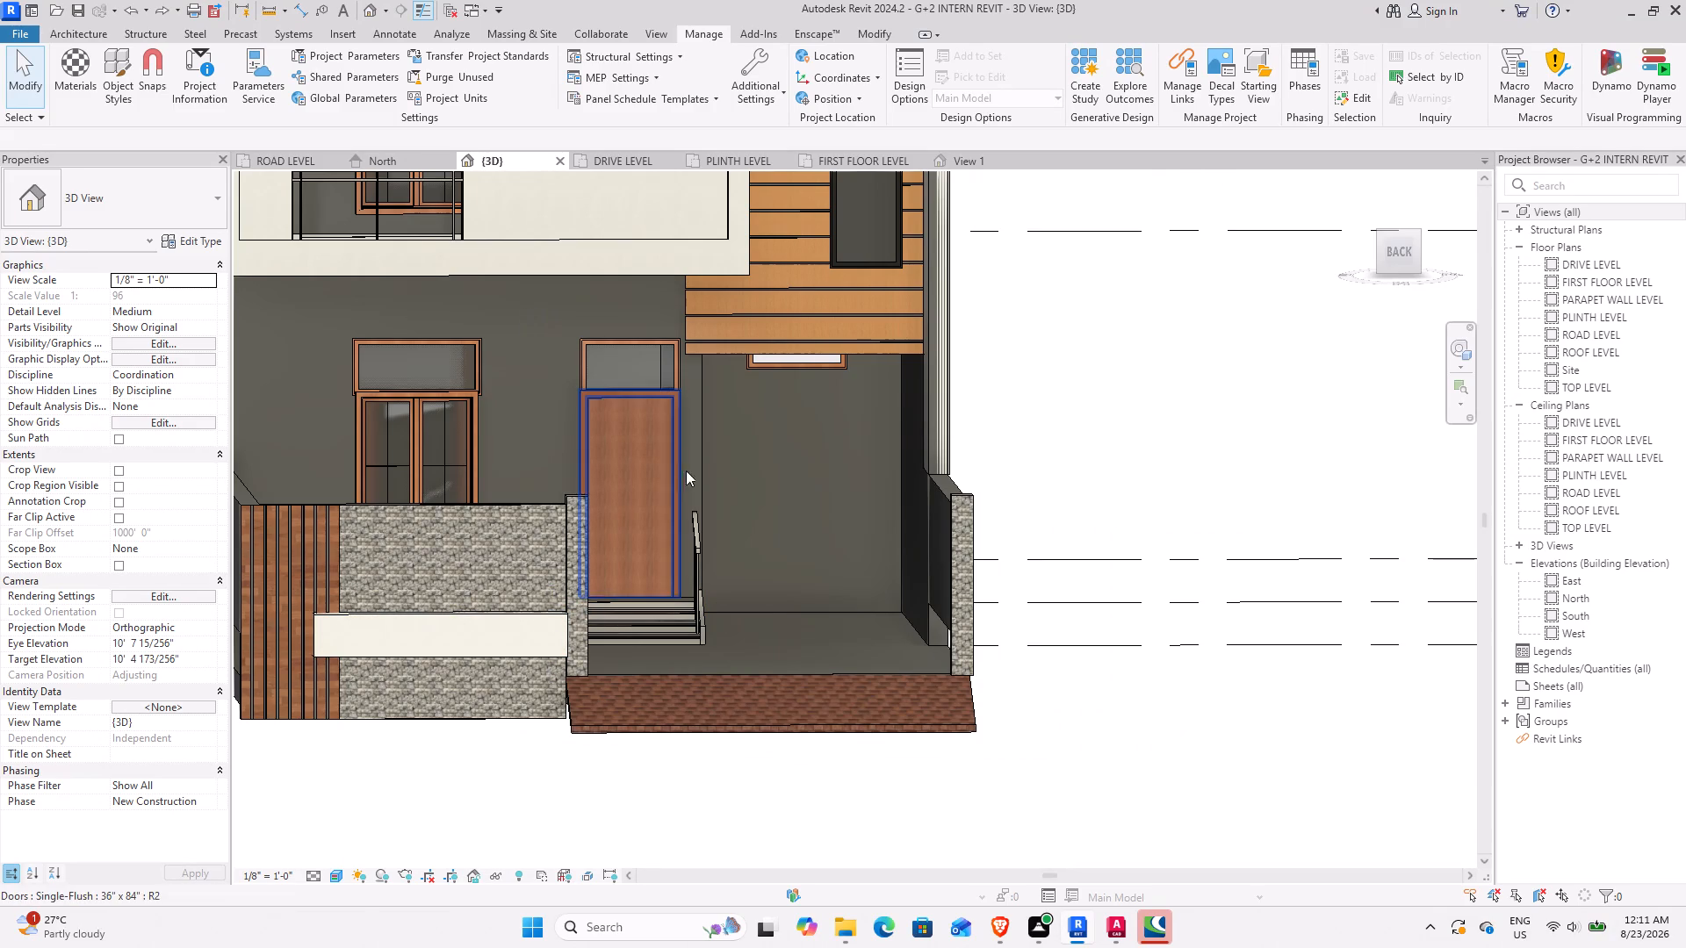
{"action": "middle_click_drag", "start_coordinate": [673, 455], "coordinate": [743, 506]}
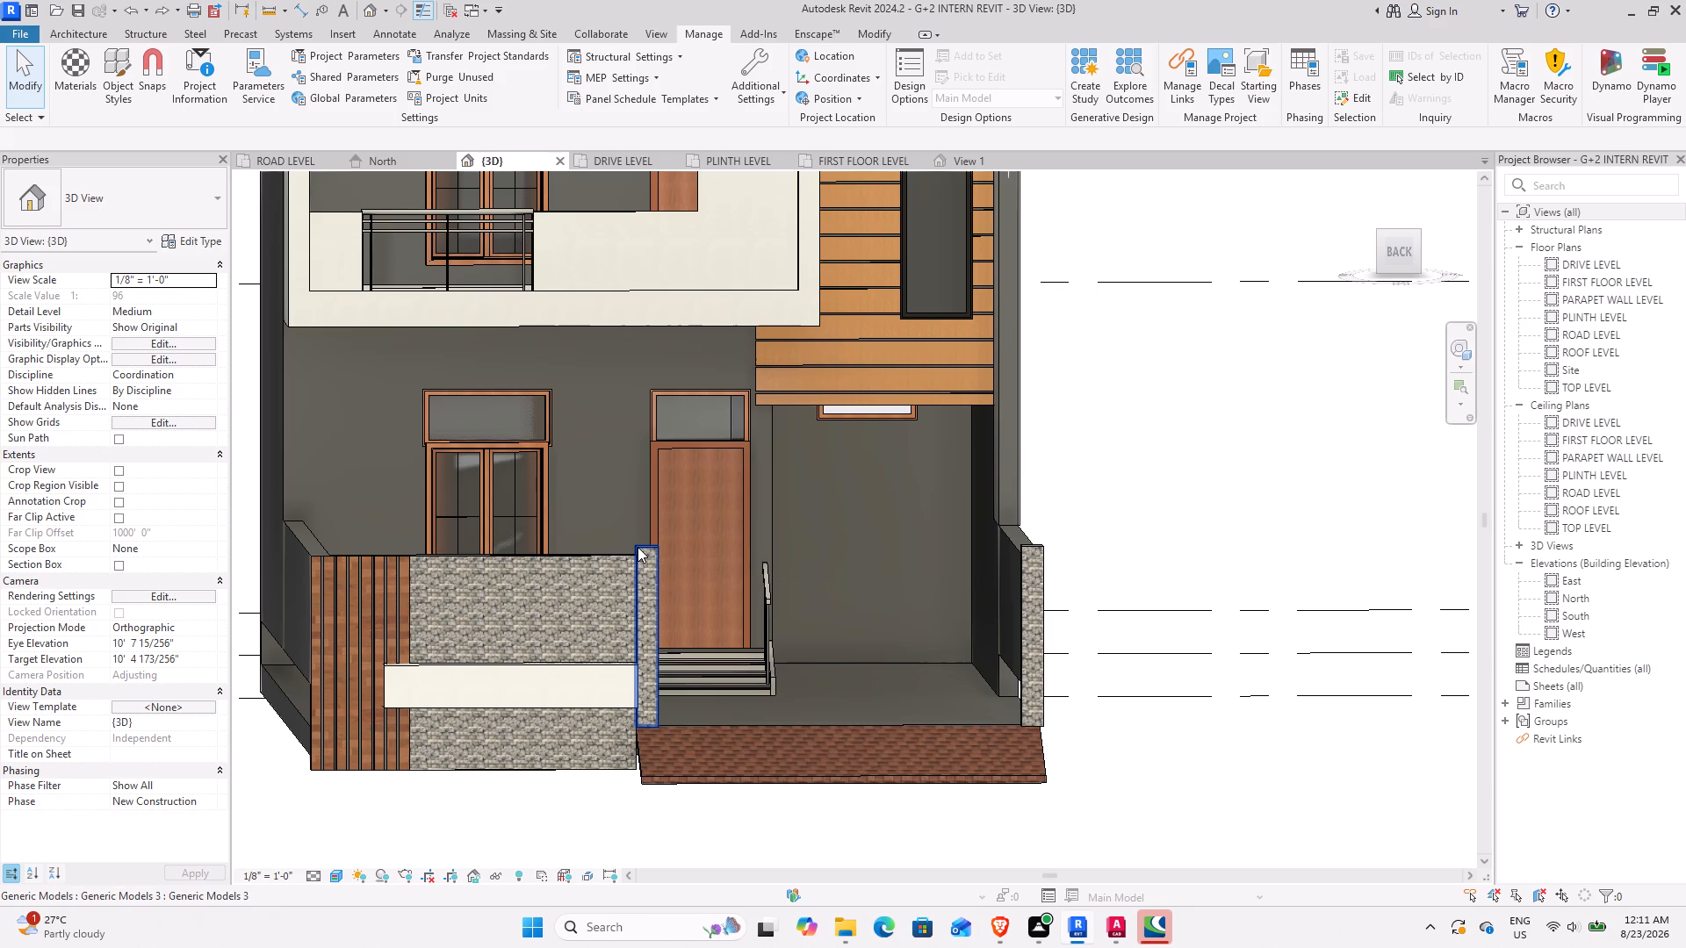
Inspect the first-floor balcony frame, parapet and tower timber cladding, including from the straight back view.
{"action": "middle_click_drag", "start_coordinate": [595, 452], "coordinate": [620, 642]}
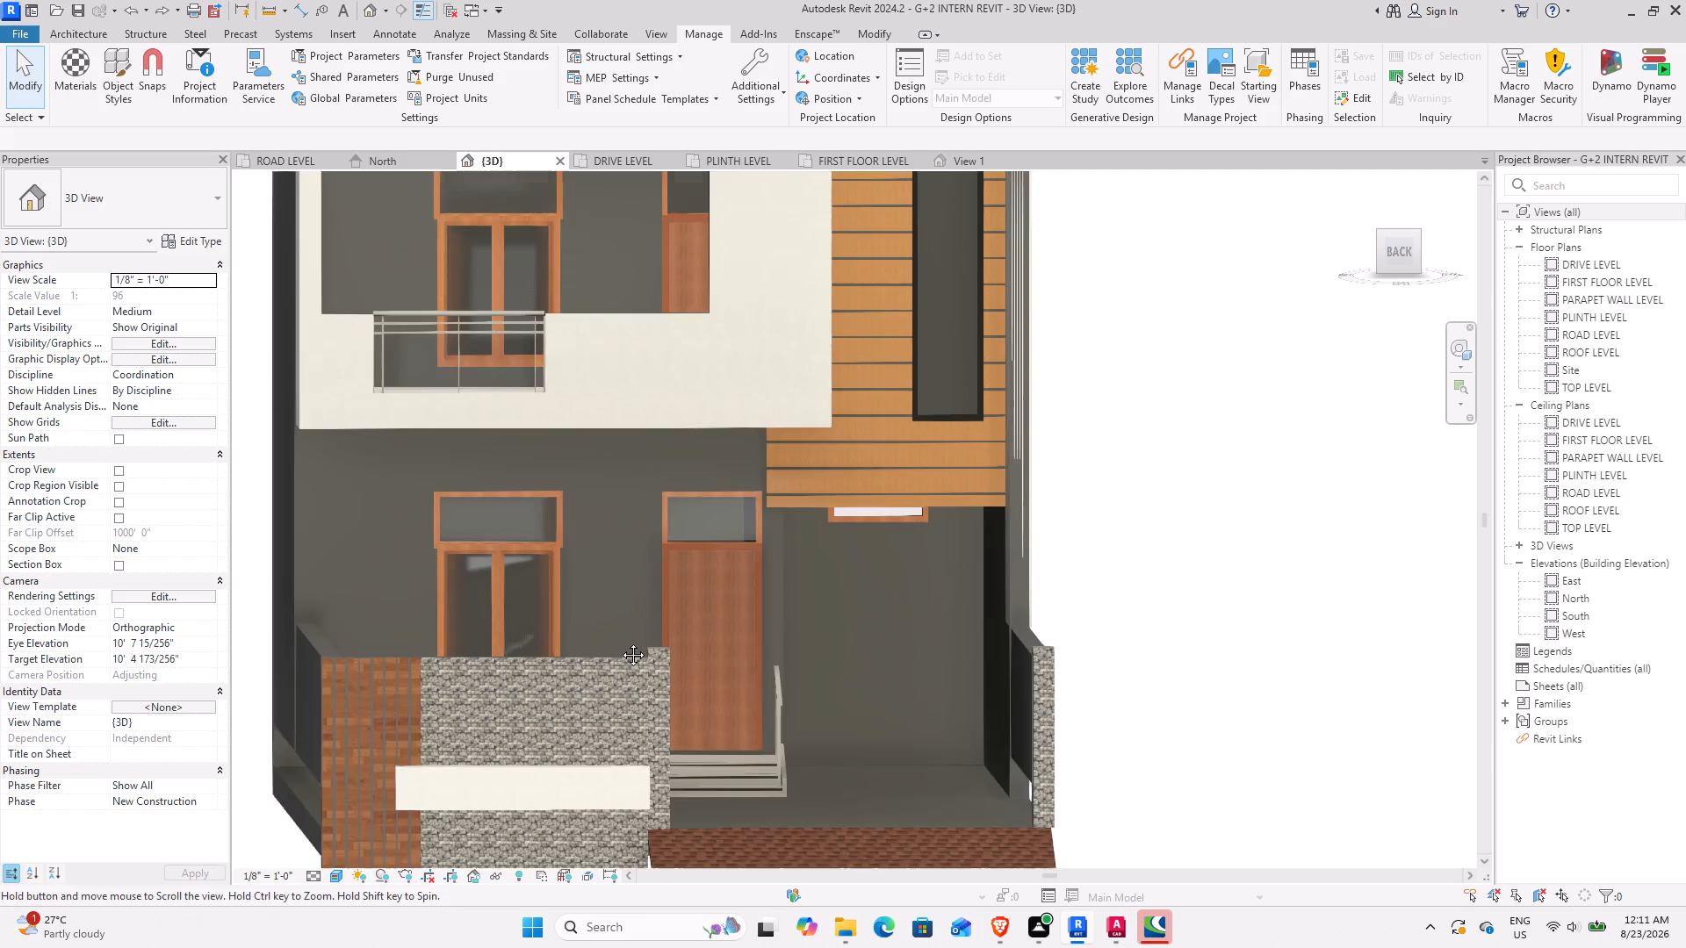
{"action": "middle_click_drag", "start_coordinate": [620, 642], "coordinate": [620, 649]}
{"action": "middle_click_drag", "start_coordinate": [648, 417], "coordinate": [652, 534]}
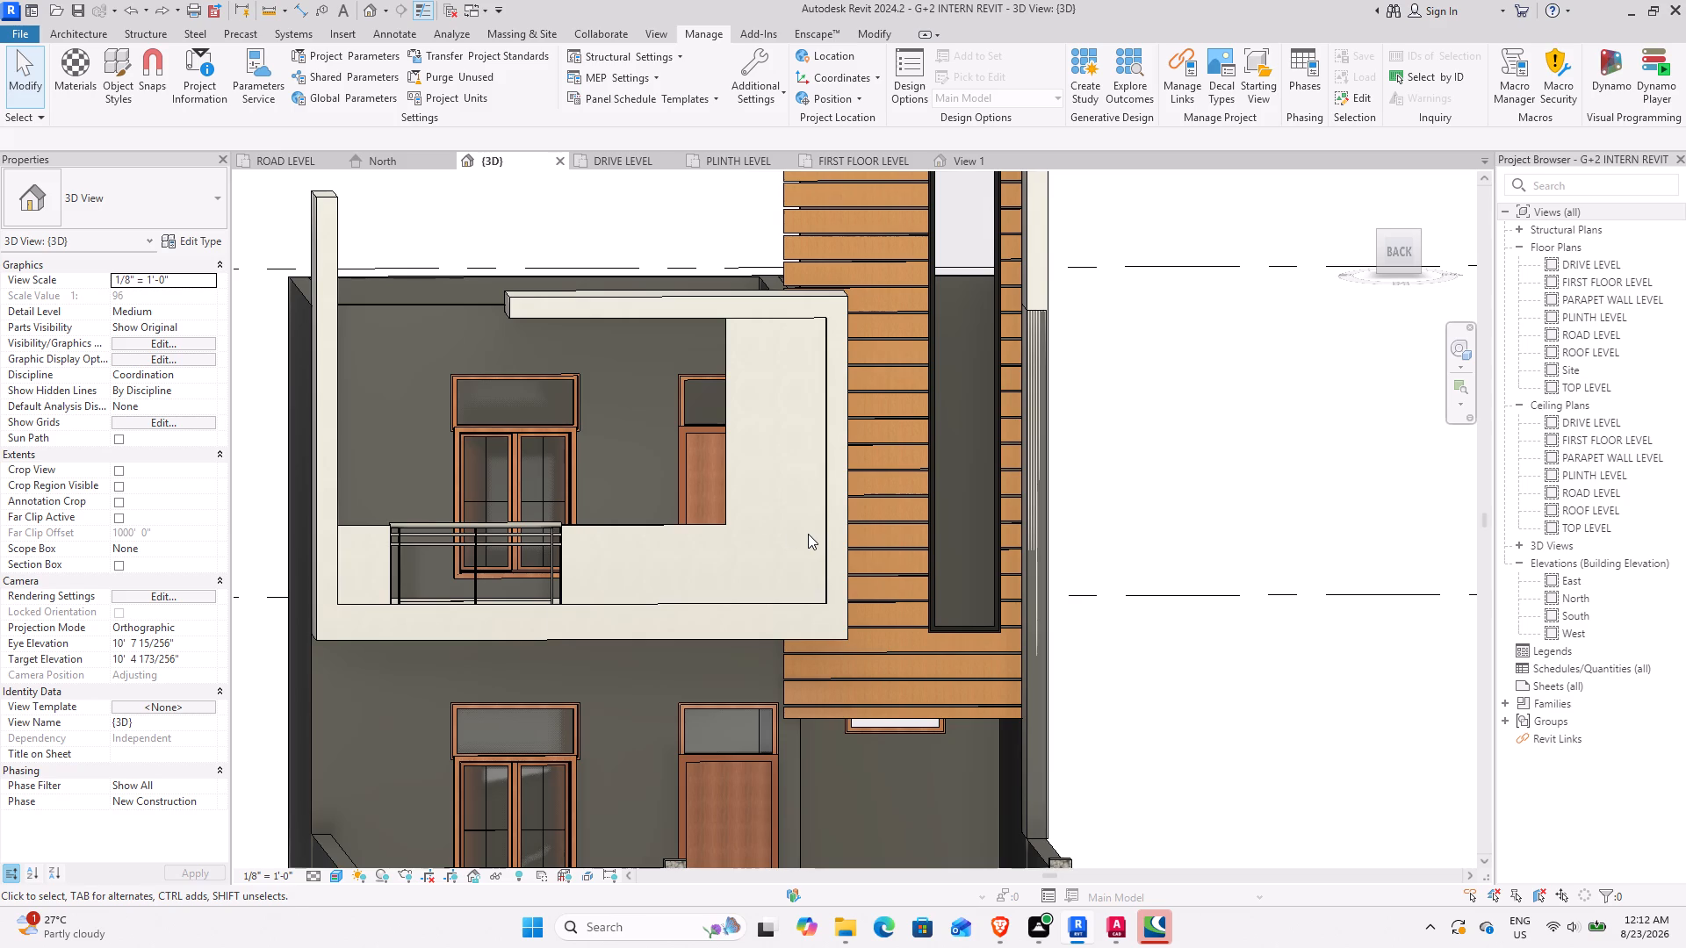
{"action": "scroll", "coordinate": [780, 370], "scroll_direction": "up", "scroll_amount": 7}
{"action": "scroll", "coordinate": [736, 349], "scroll_direction": "down", "scroll_amount": 4}
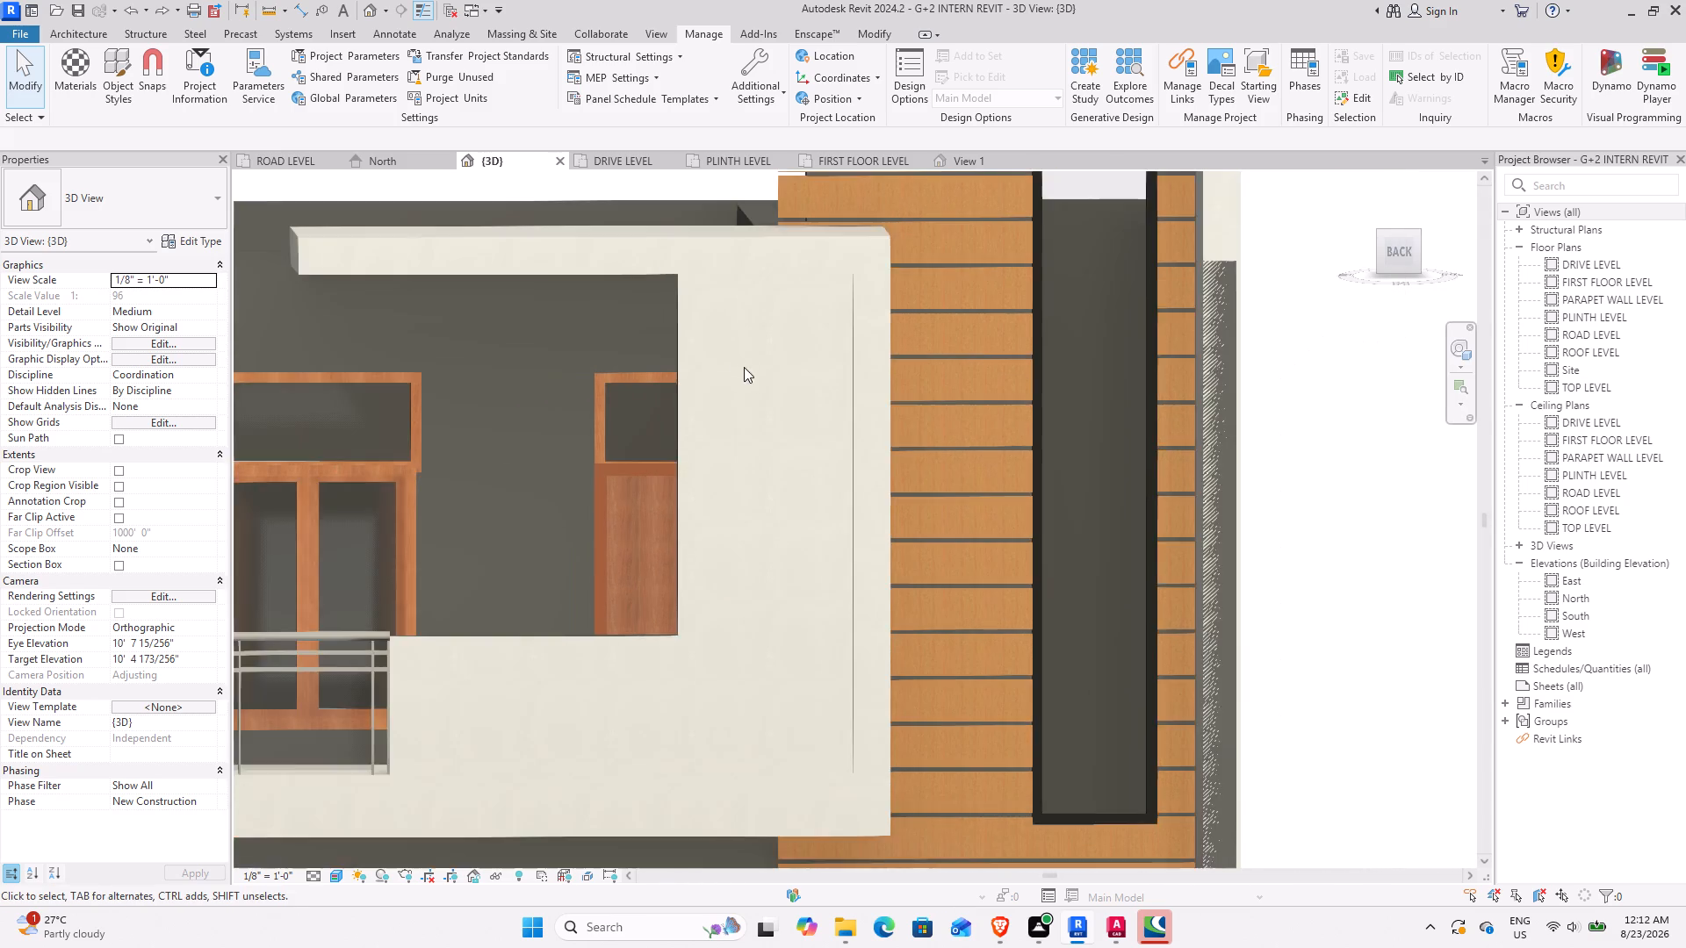
{"action": "scroll", "coordinate": [759, 385], "scroll_direction": "down", "scroll_amount": 6}
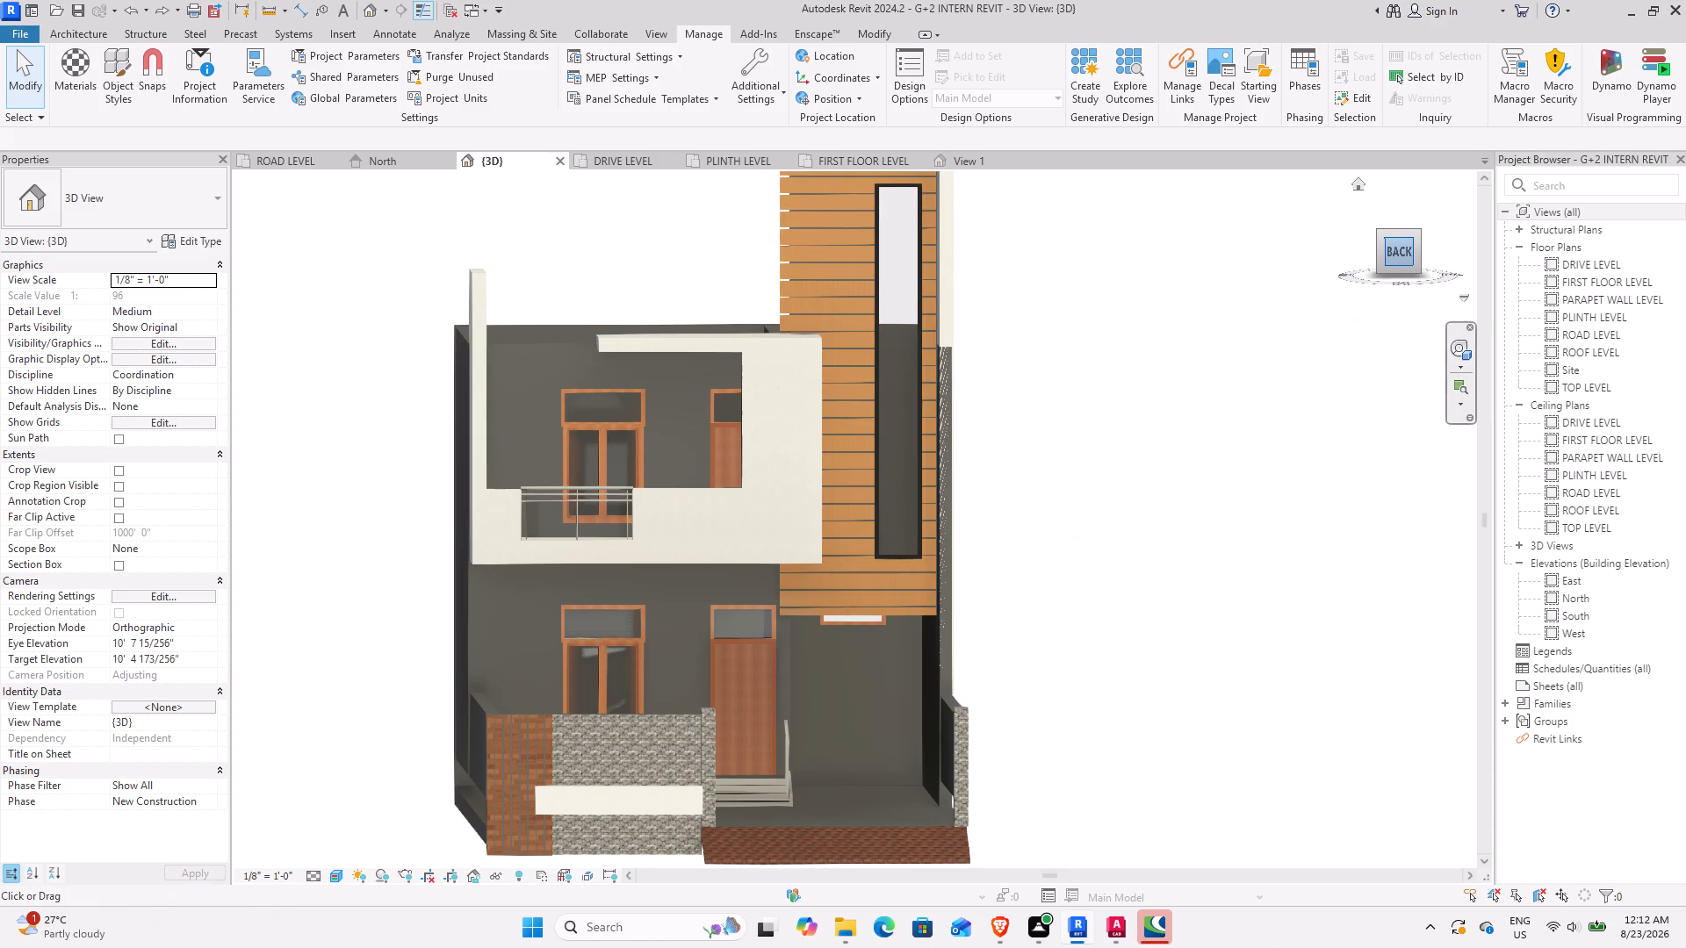
{"action": "left_click_drag", "start_coordinate": [1399, 231], "coordinate": [1358, 189]}
{"action": "scroll", "coordinate": [739, 394], "scroll_direction": "up", "scroll_amount": 7}
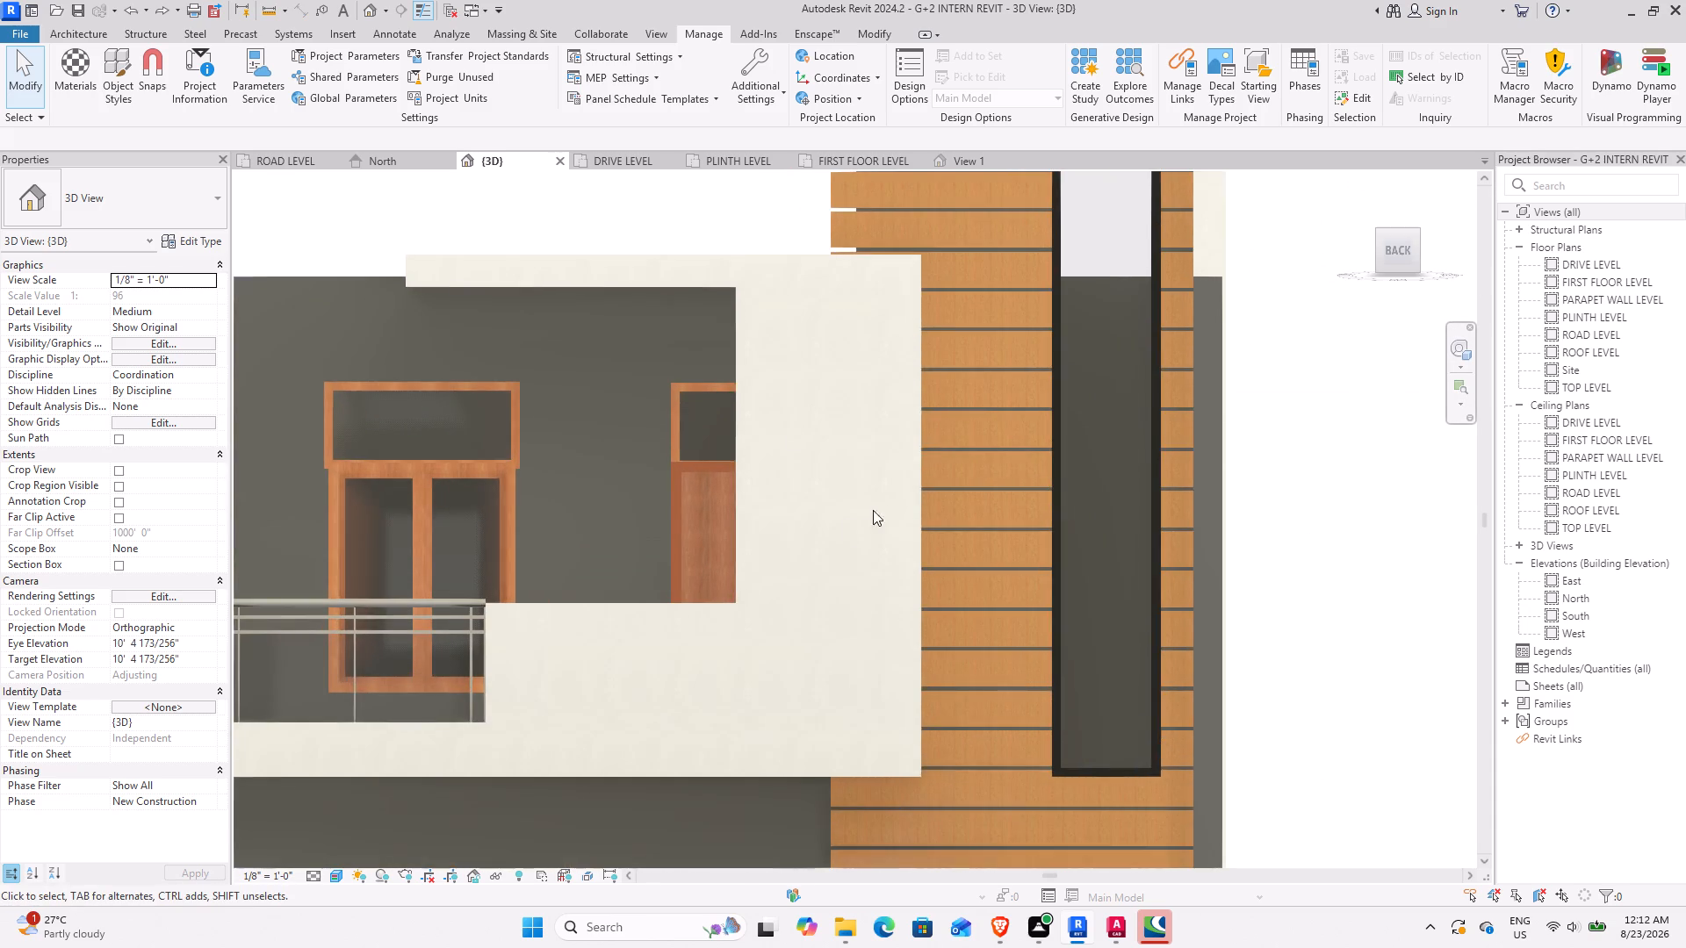
{"action": "scroll", "coordinate": [807, 501], "scroll_direction": "up", "scroll_amount": 4}
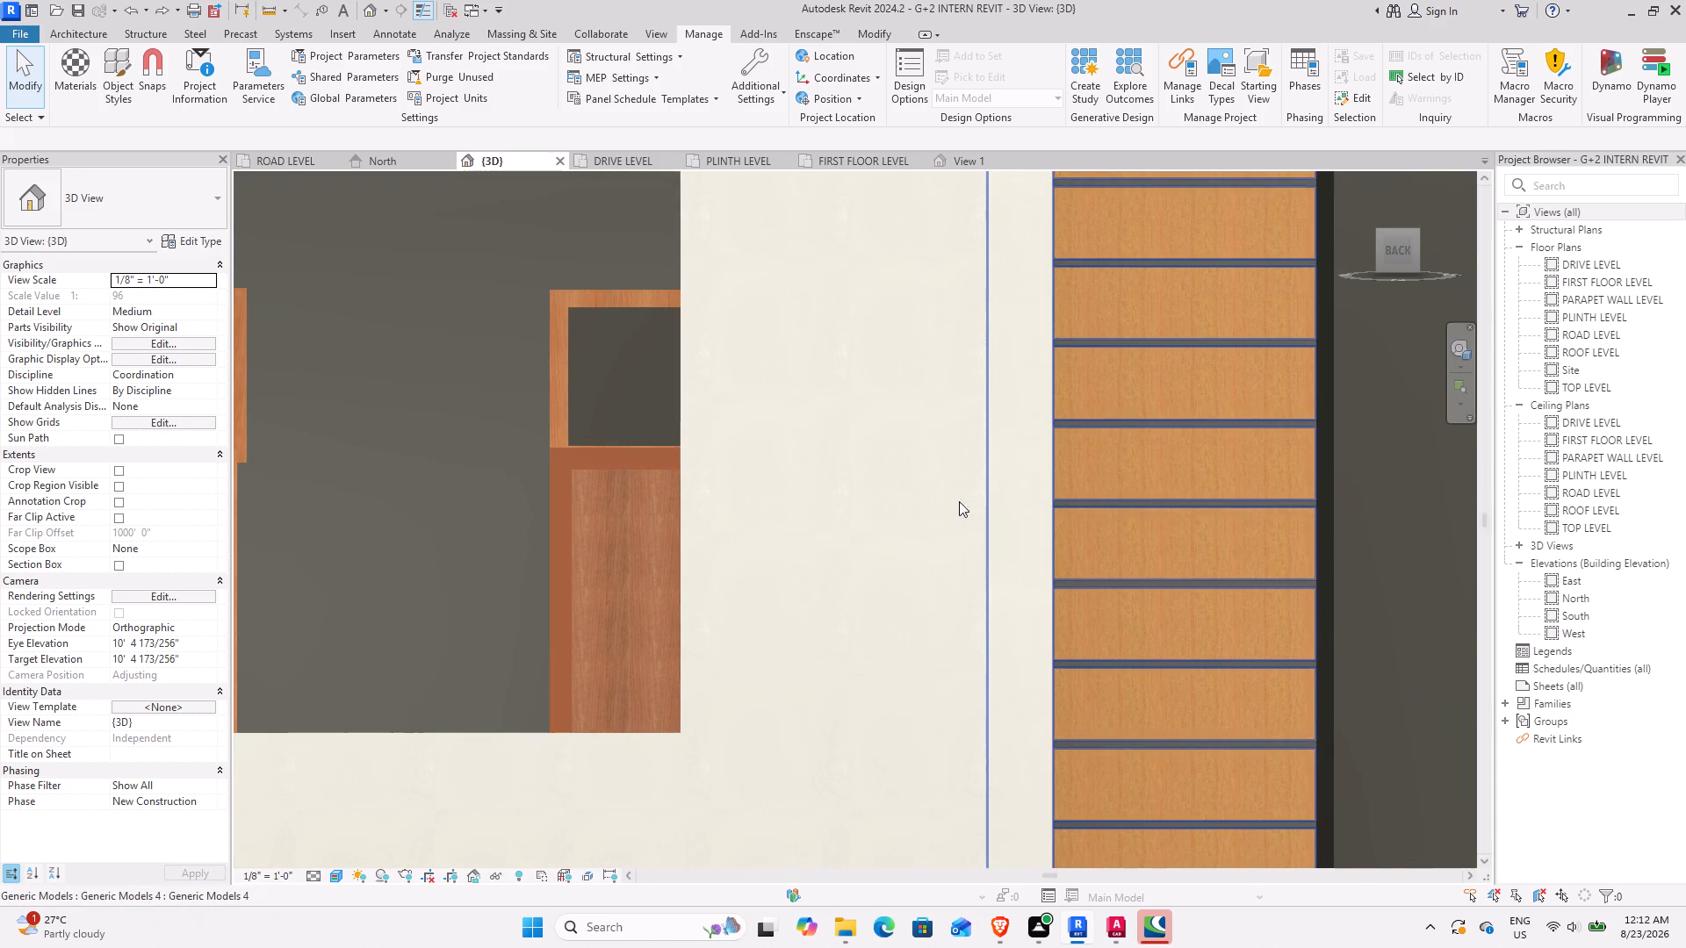
{"action": "scroll", "coordinate": [922, 480], "scroll_direction": "down", "scroll_amount": 7}
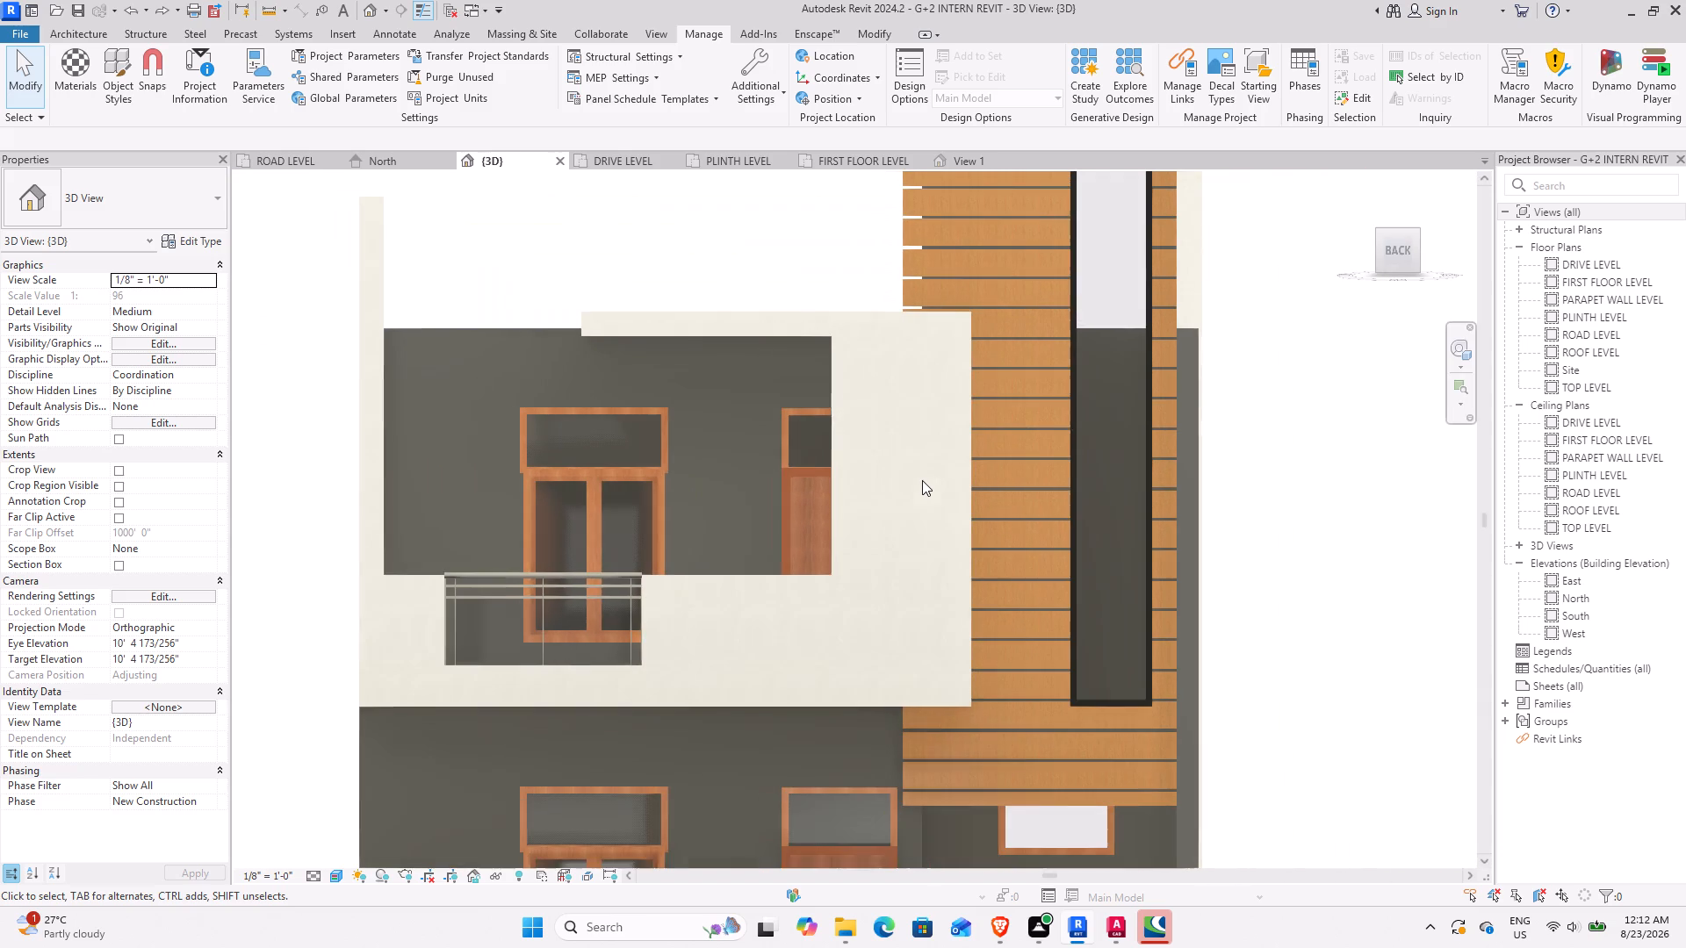
Duplicate the wall type of the first-floor balcony parapet, keeping the proposed name with suffix 2.
{"action": "left_click", "coordinate": [728, 582]}
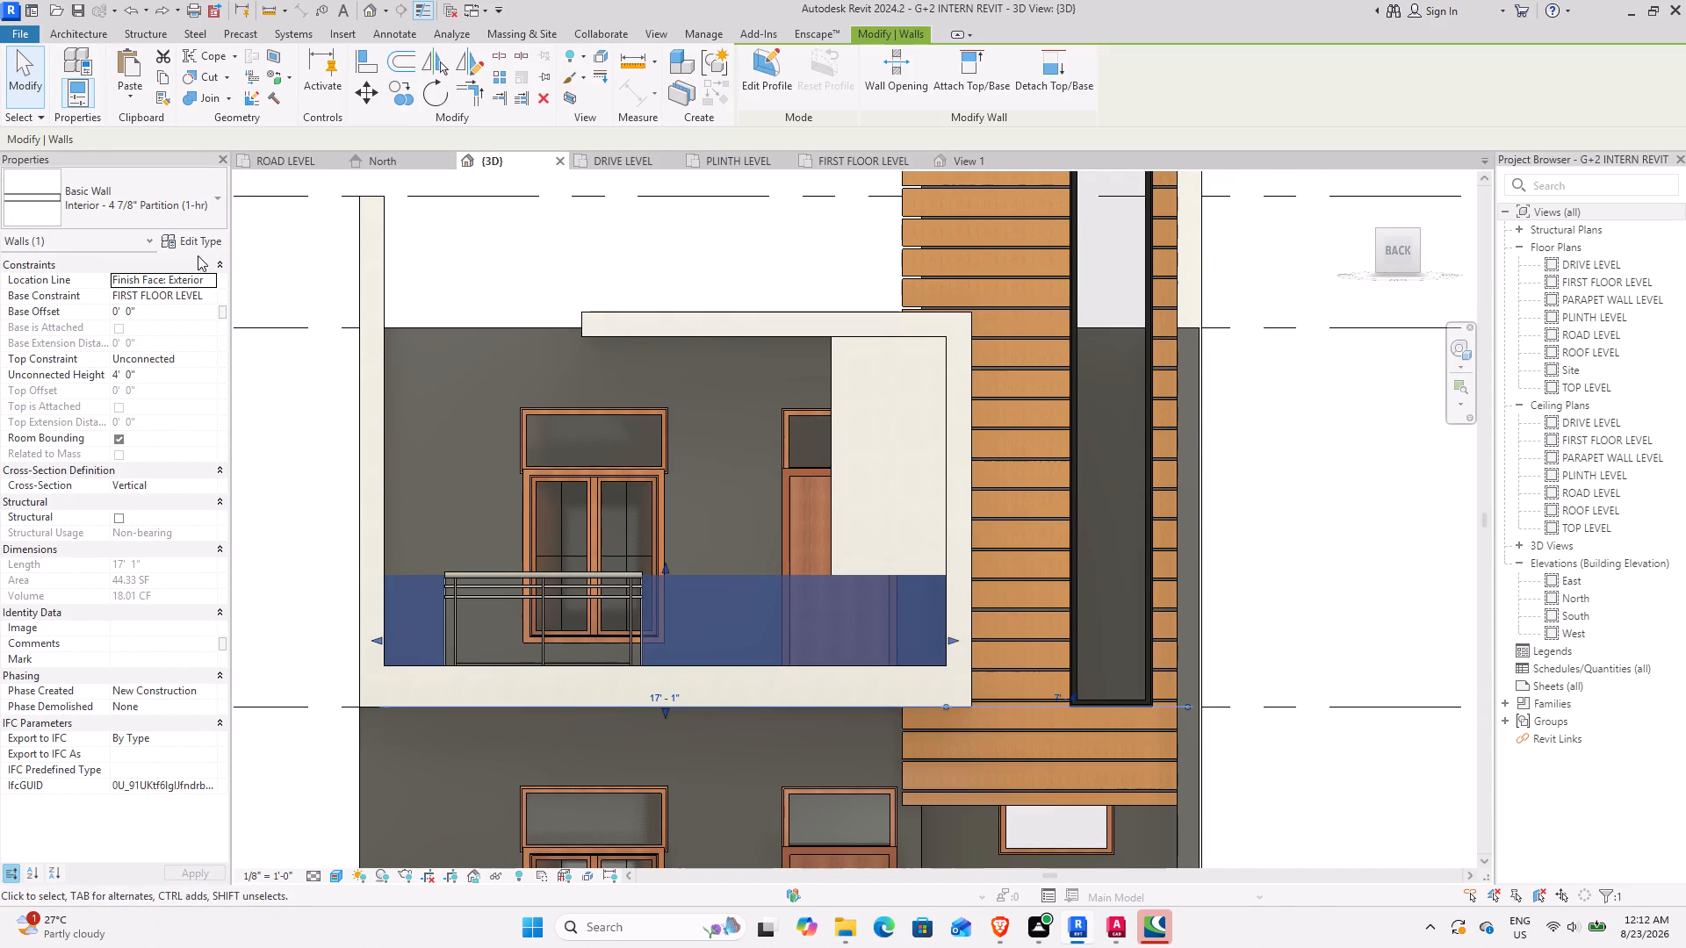
{"action": "left_click", "coordinate": [210, 235]}
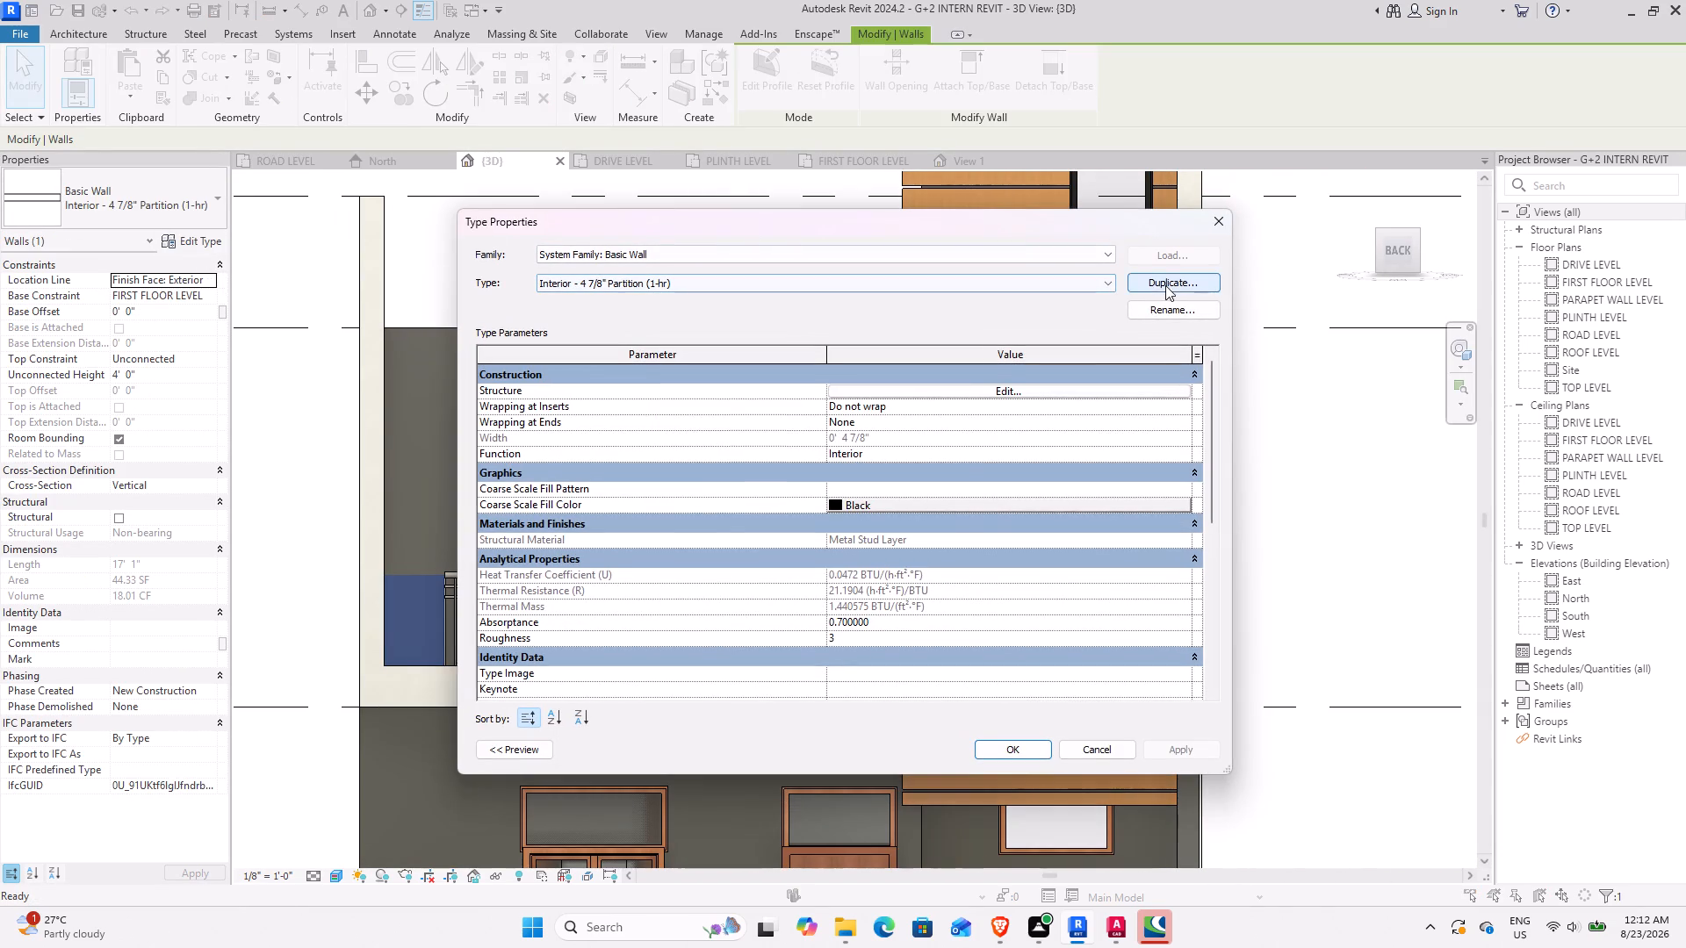
{"action": "left_click", "coordinate": [1165, 285]}
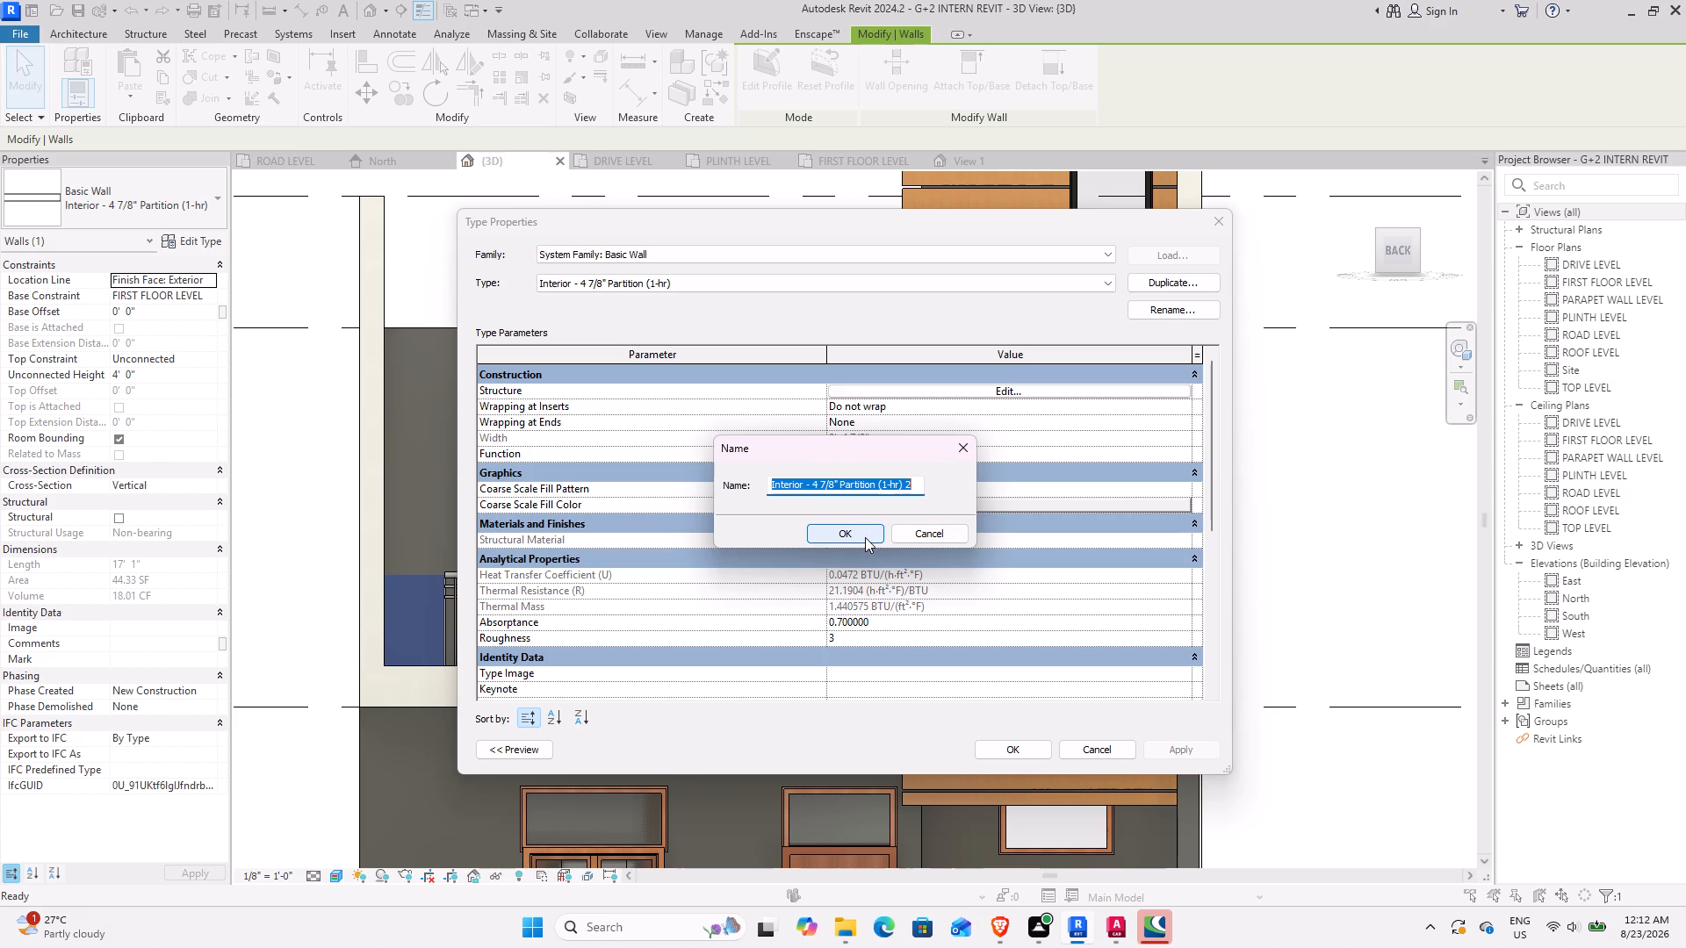
{"action": "left_click", "coordinate": [865, 537]}
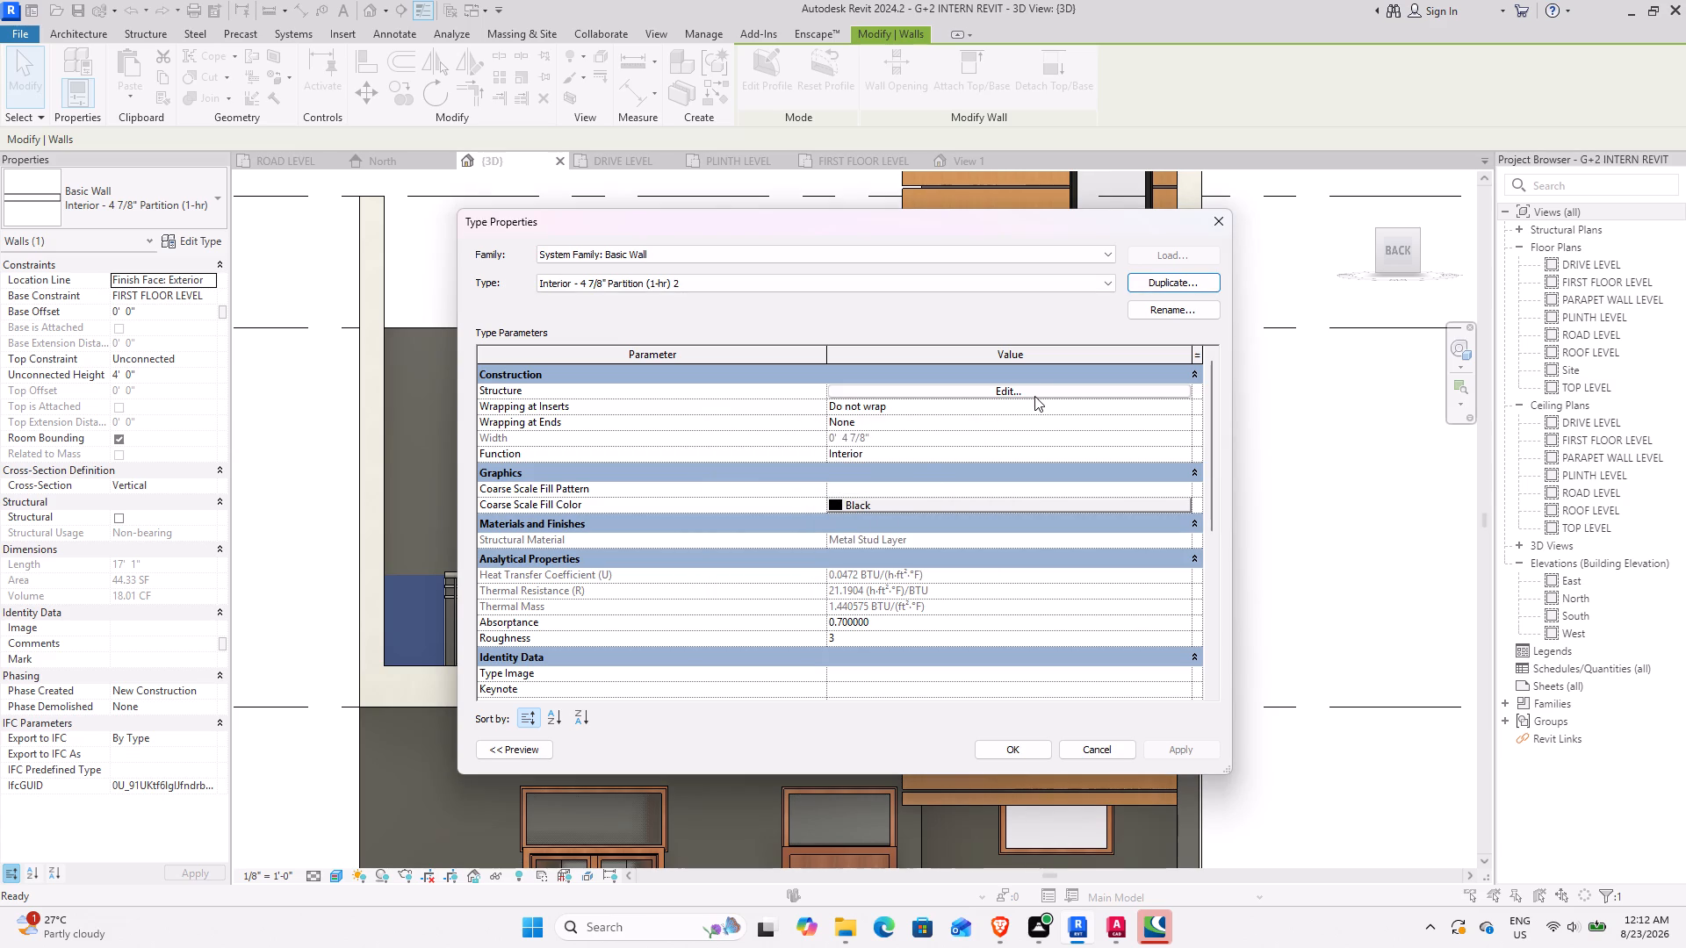
Assign the RUFF WALL material to the exterior Finish 2 layer of the parapet's duplicated wall type and apply it.
{"action": "left_click", "coordinate": [1034, 386]}
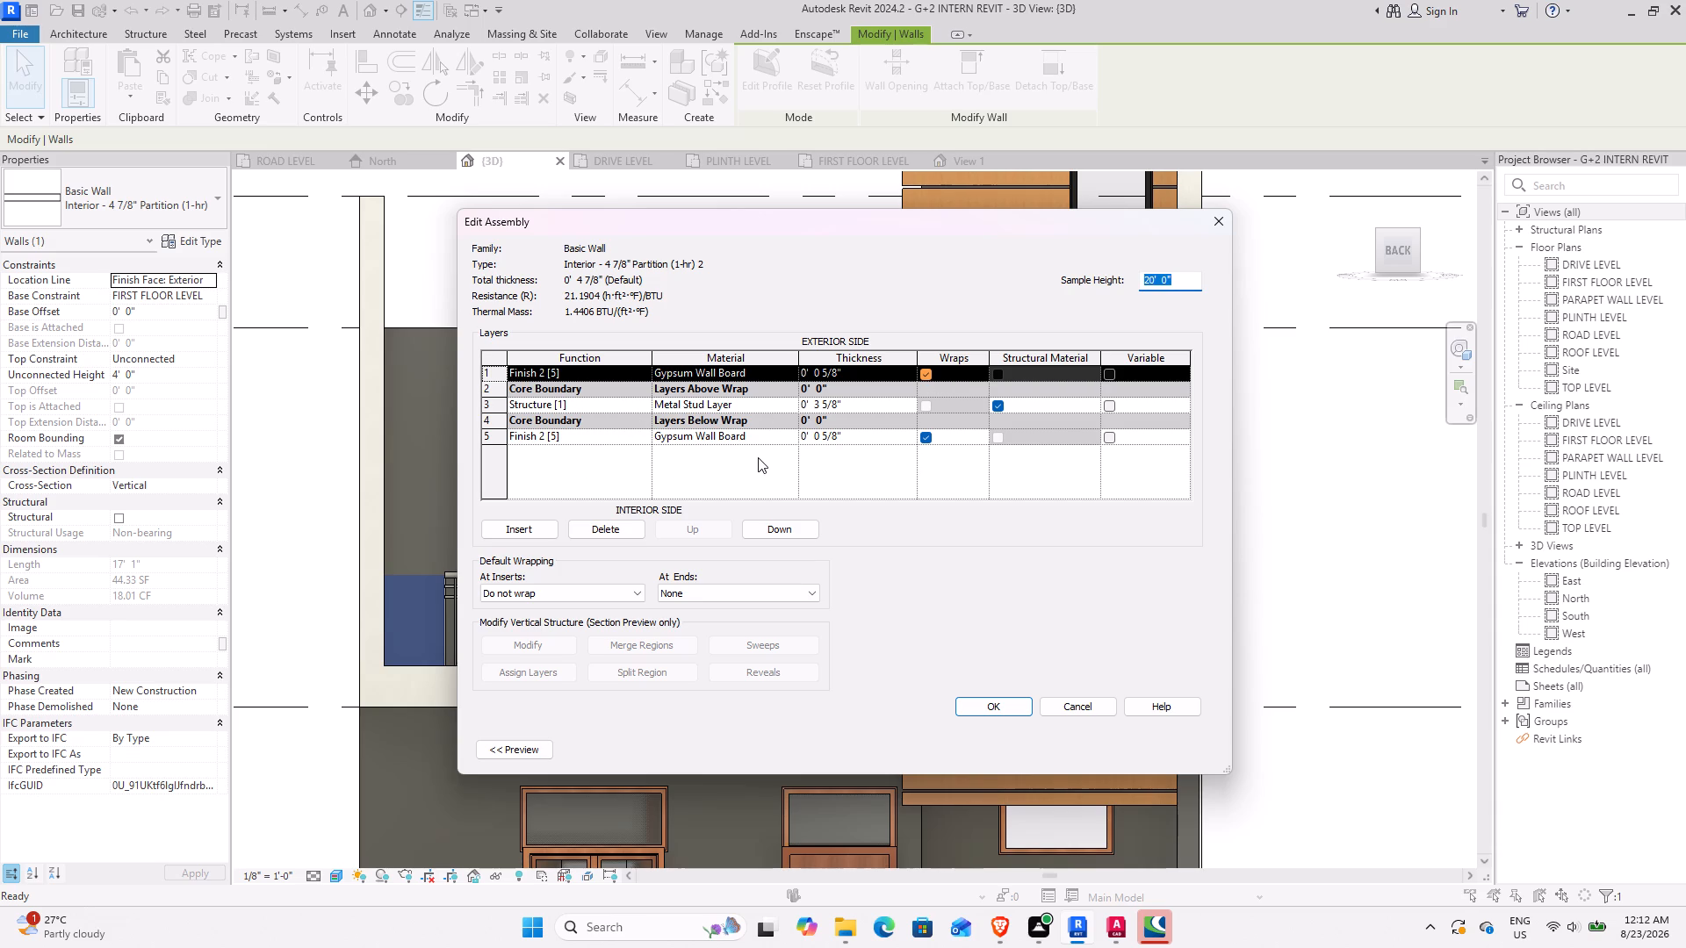
{"action": "left_click", "coordinate": [788, 373]}
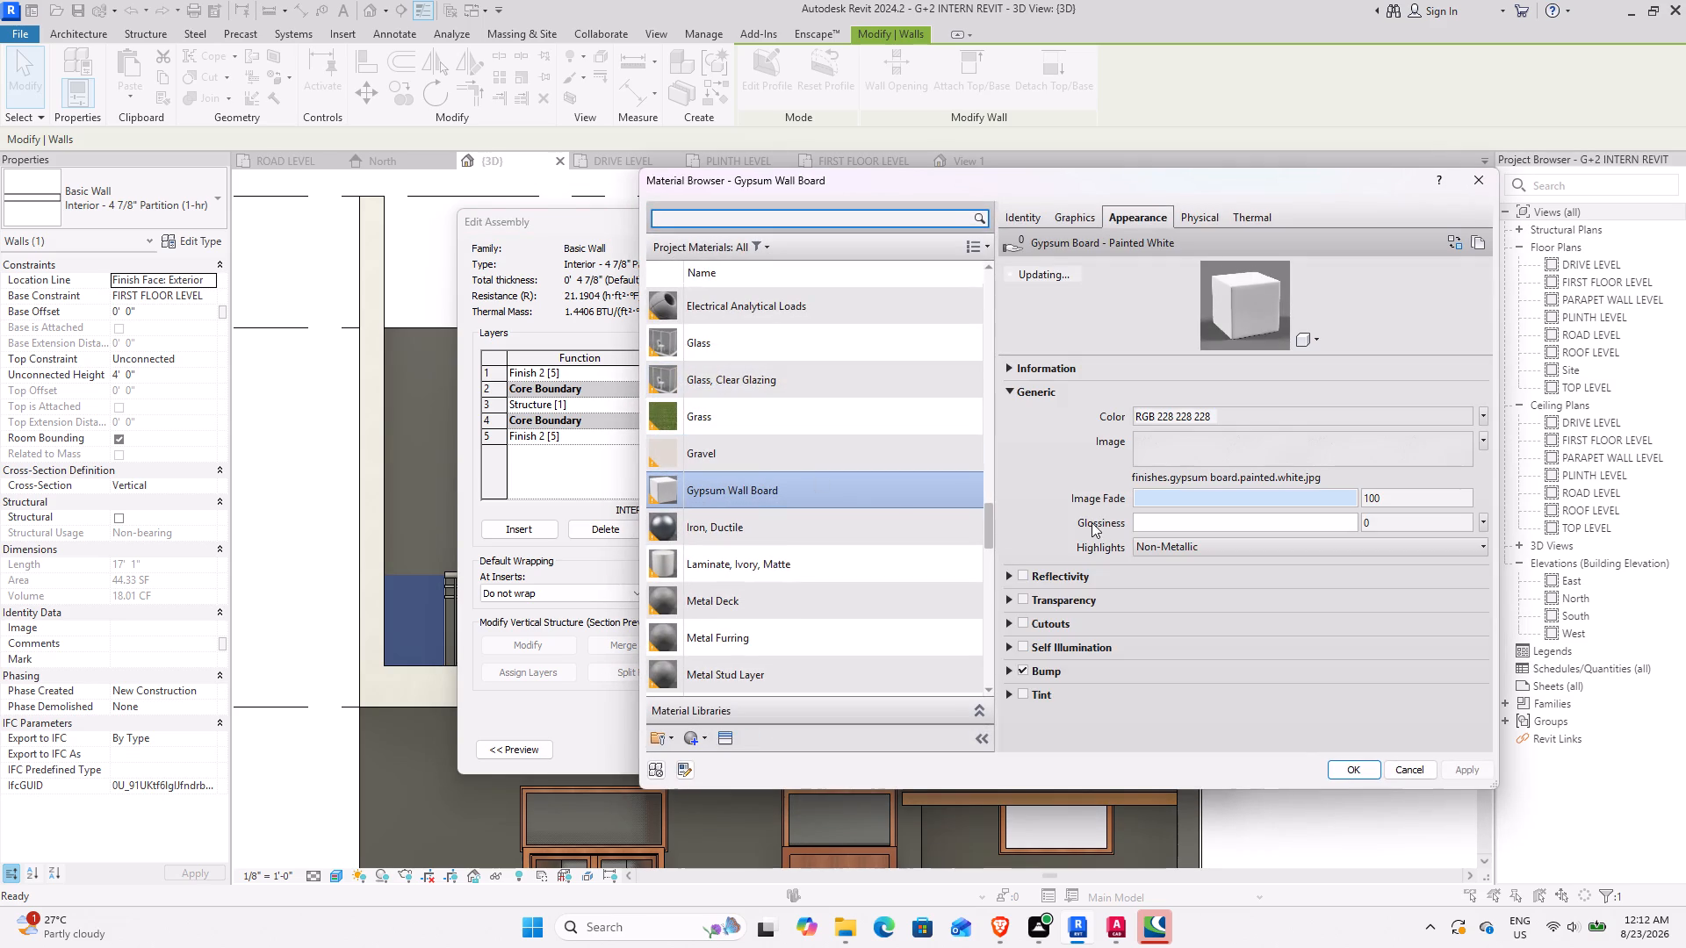
{"action": "scroll", "coordinate": [841, 504], "scroll_direction": "down", "scroll_amount": 3}
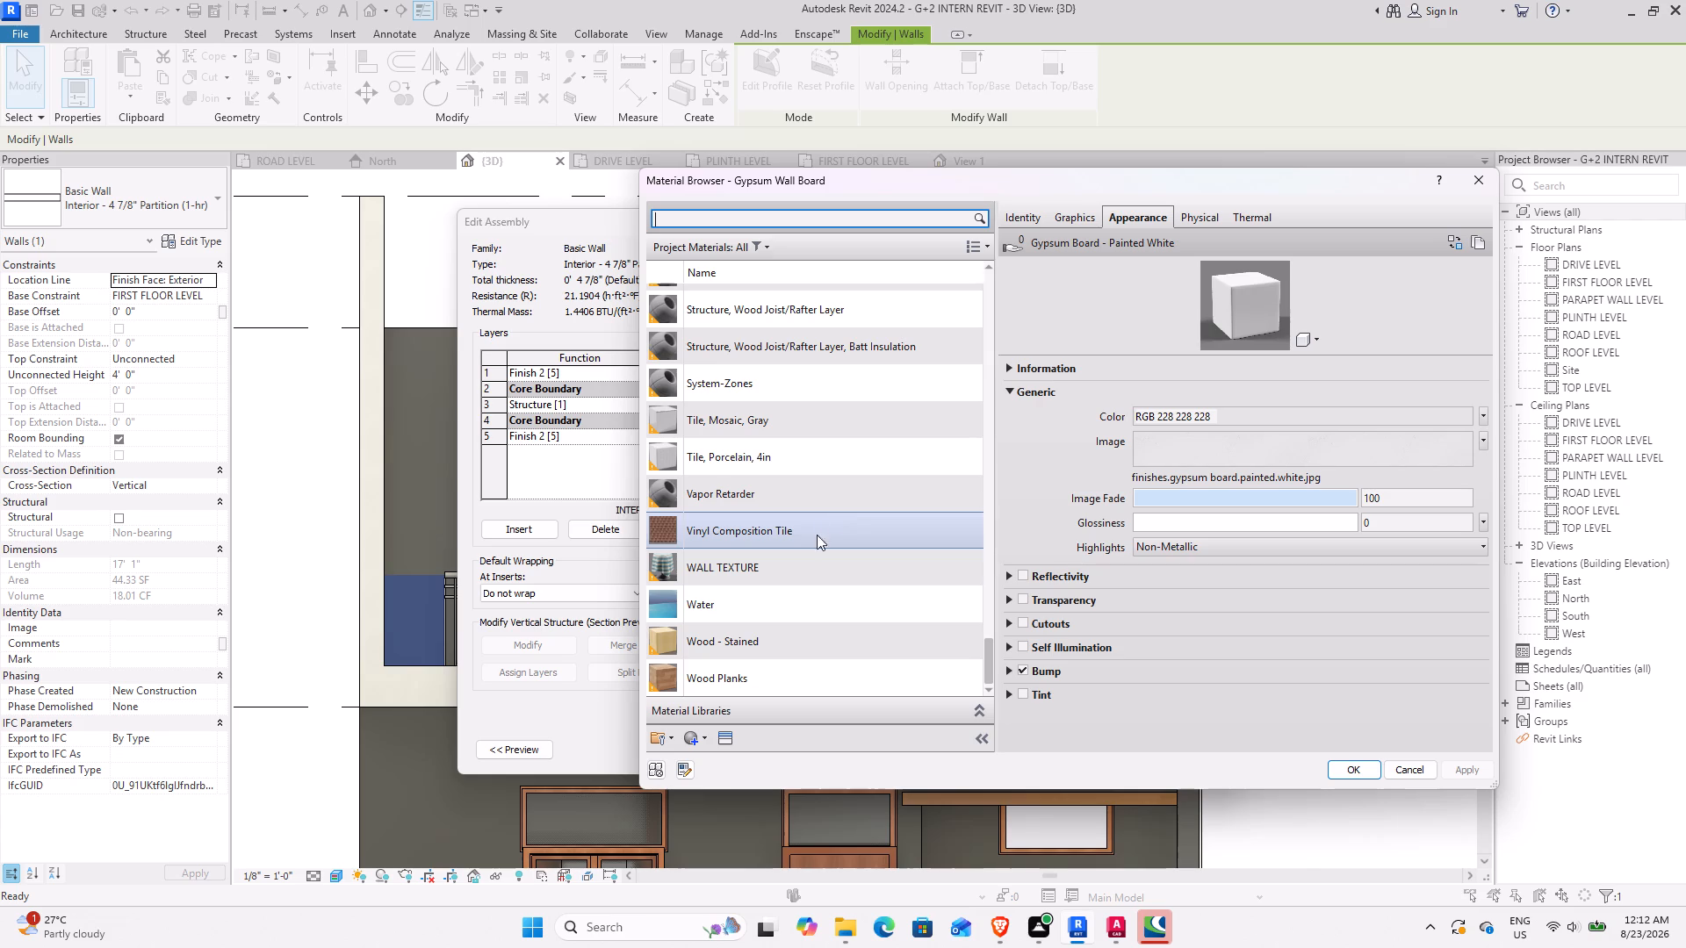
{"action": "left_click", "coordinate": [819, 572]}
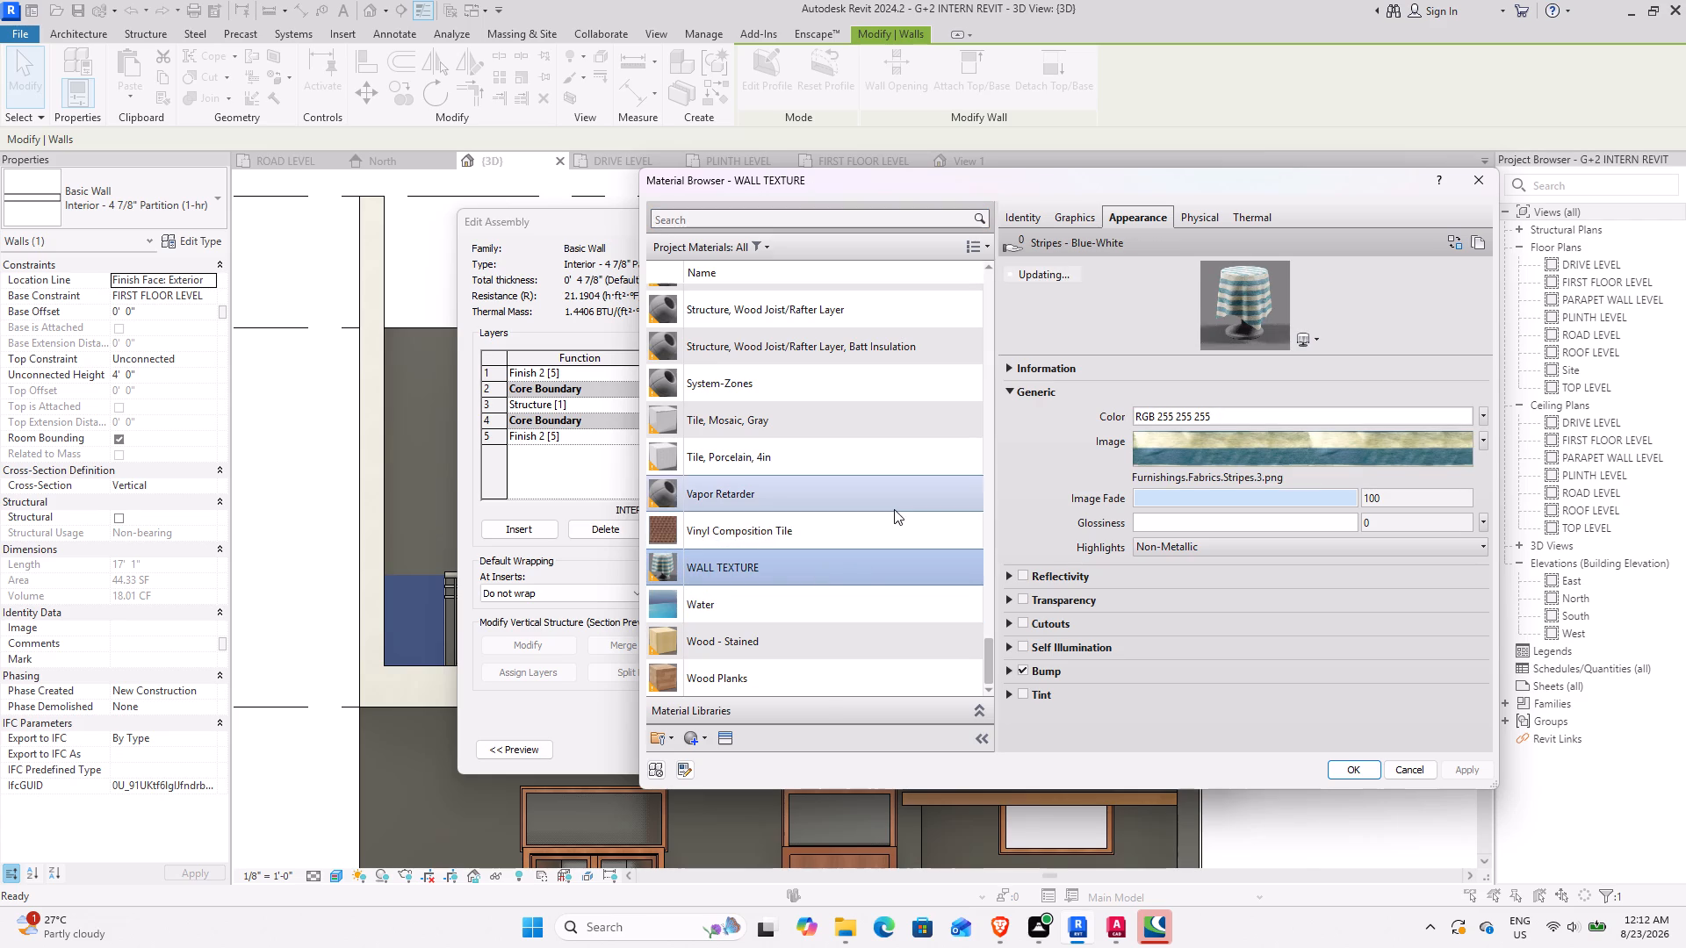
{"action": "scroll", "coordinate": [819, 557], "scroll_direction": "down", "scroll_amount": 4}
{"action": "scroll", "coordinate": [813, 589], "scroll_direction": "up", "scroll_amount": 1}
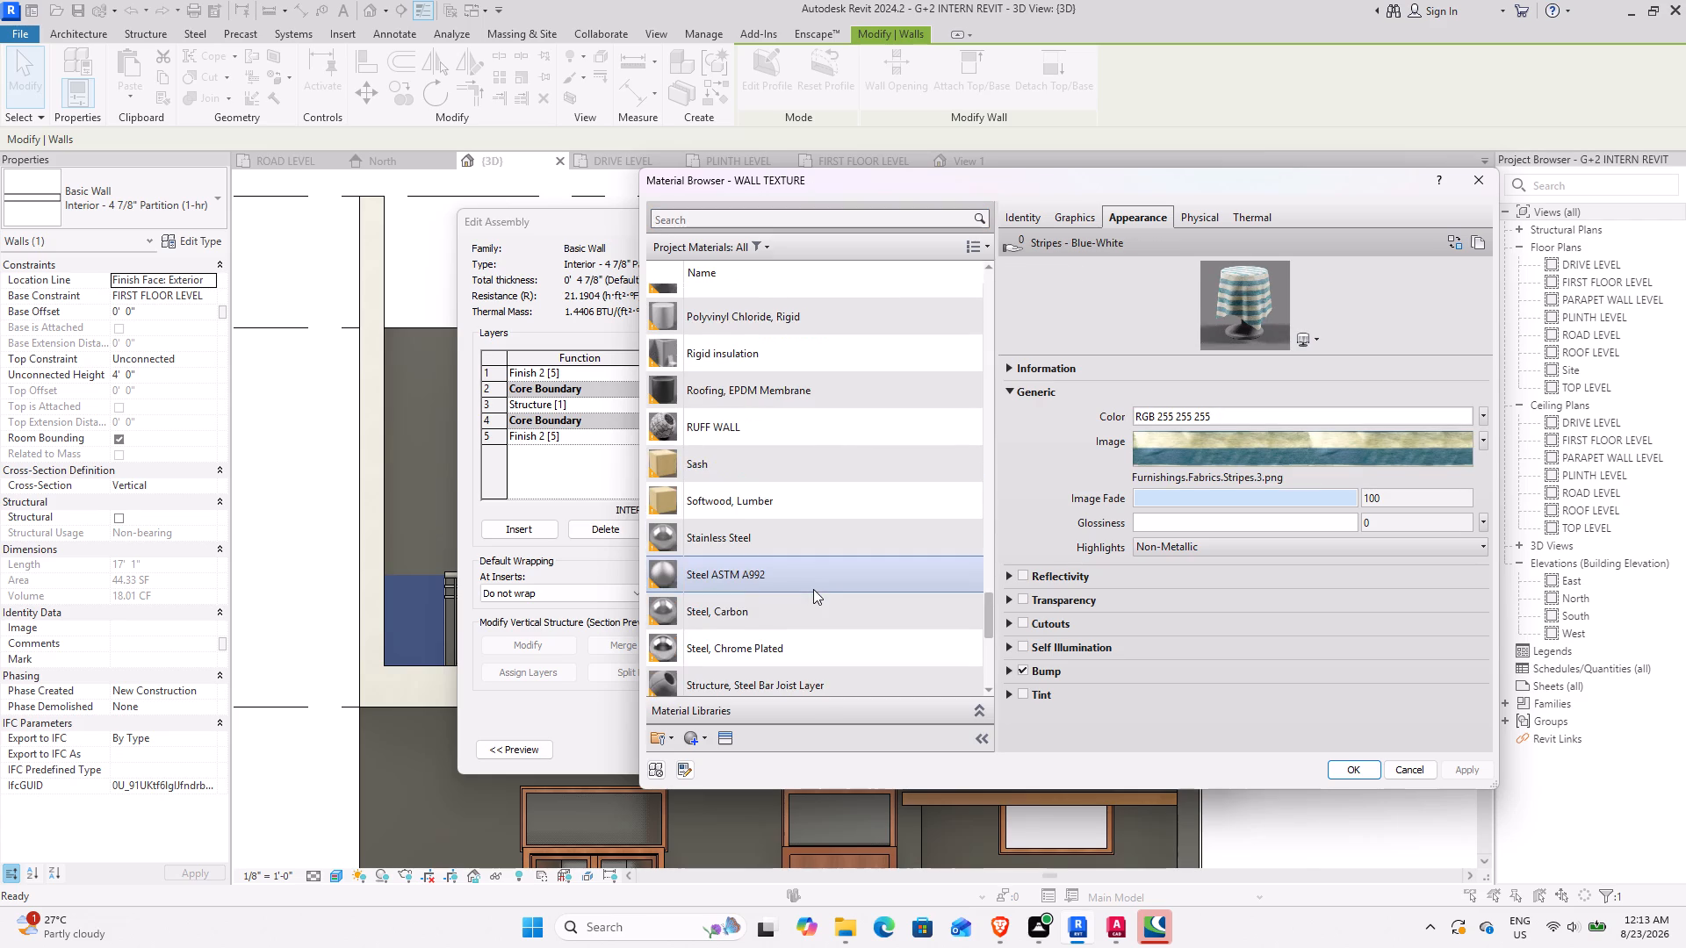
{"action": "scroll", "coordinate": [813, 589], "scroll_direction": "up", "scroll_amount": 2}
{"action": "scroll", "coordinate": [812, 590], "scroll_direction": "down", "scroll_amount": 5}
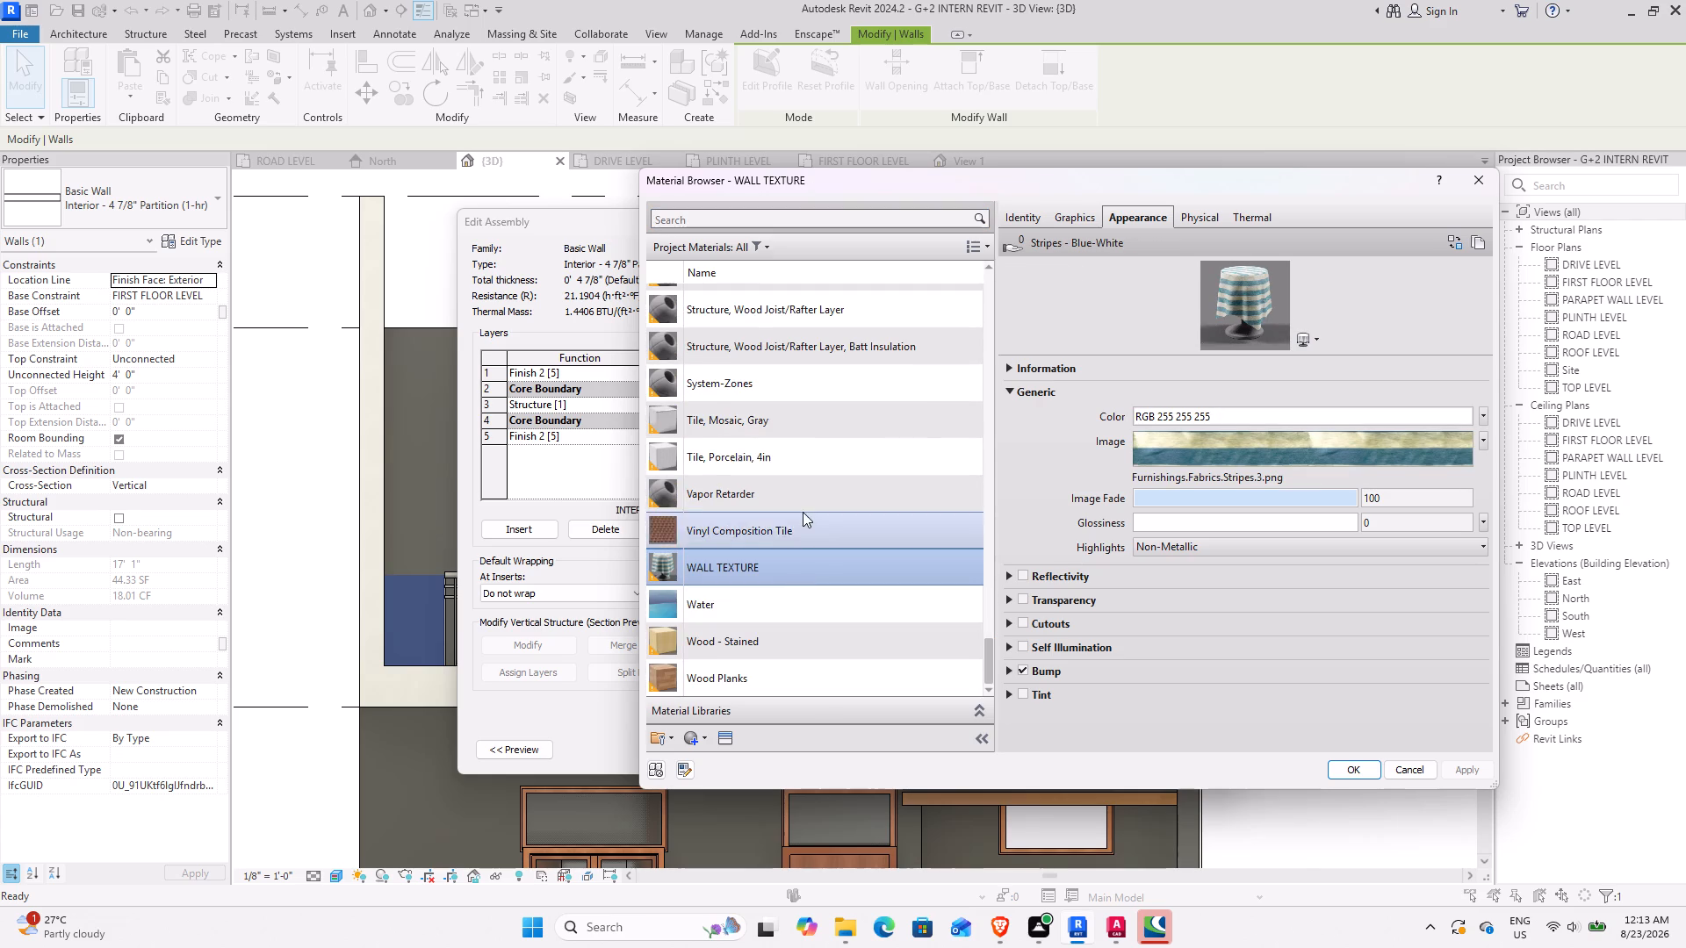
{"action": "scroll", "coordinate": [832, 378], "scroll_direction": "up", "scroll_amount": 2}
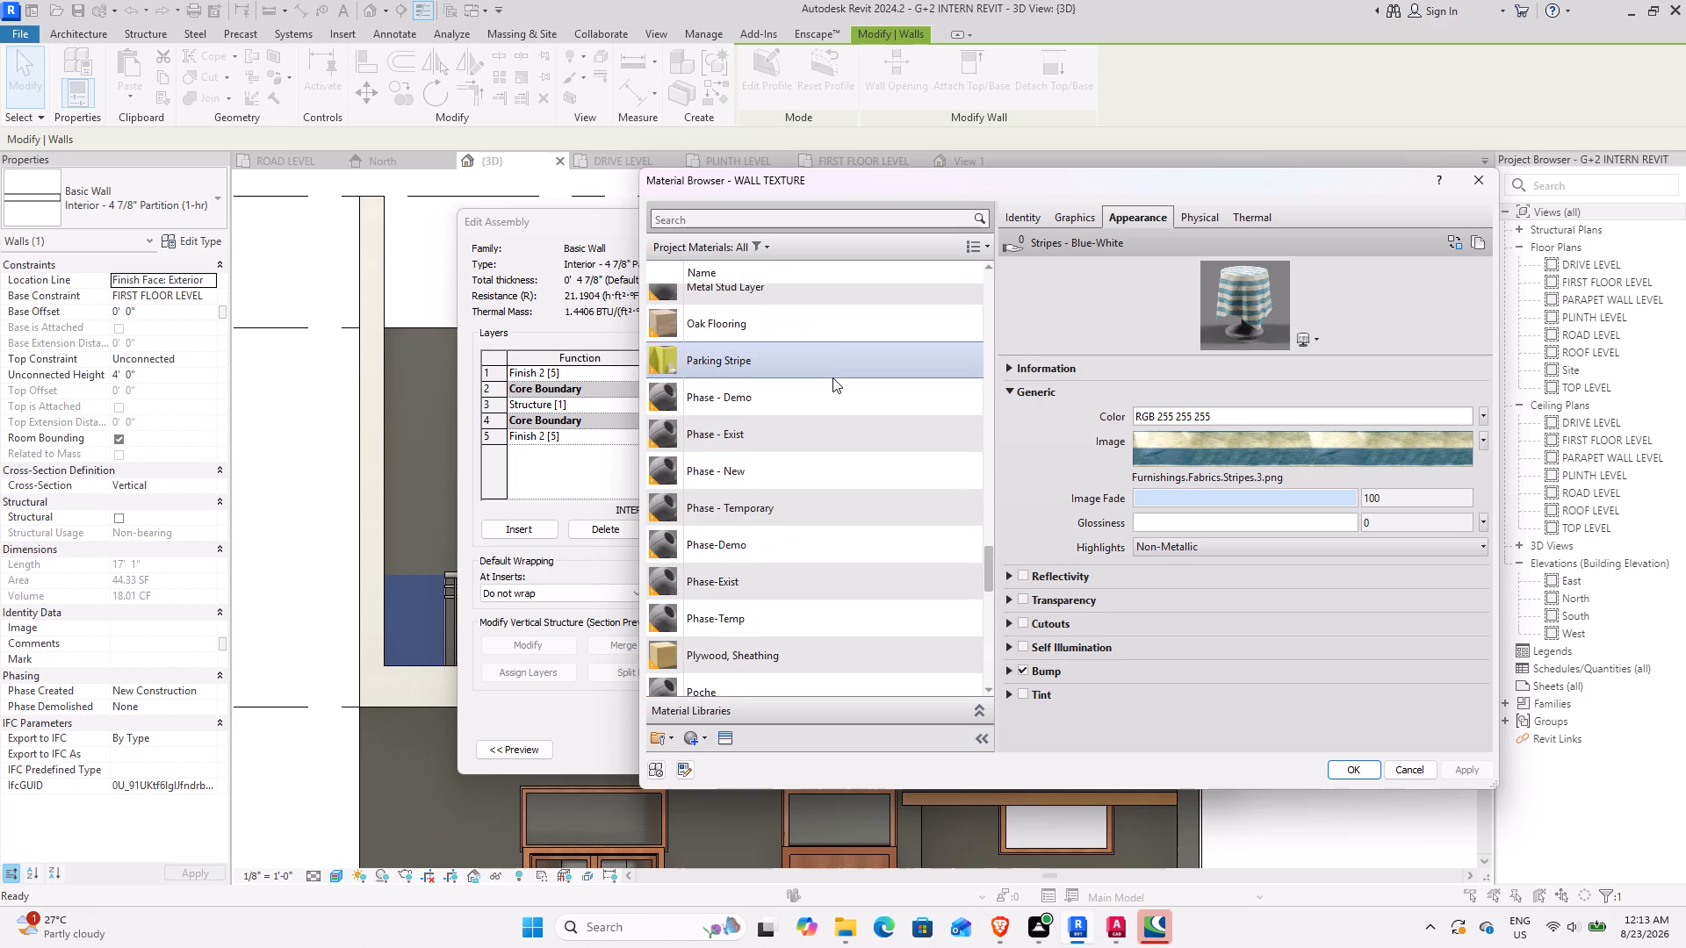
{"action": "scroll", "coordinate": [832, 377], "scroll_direction": "down", "scroll_amount": 2}
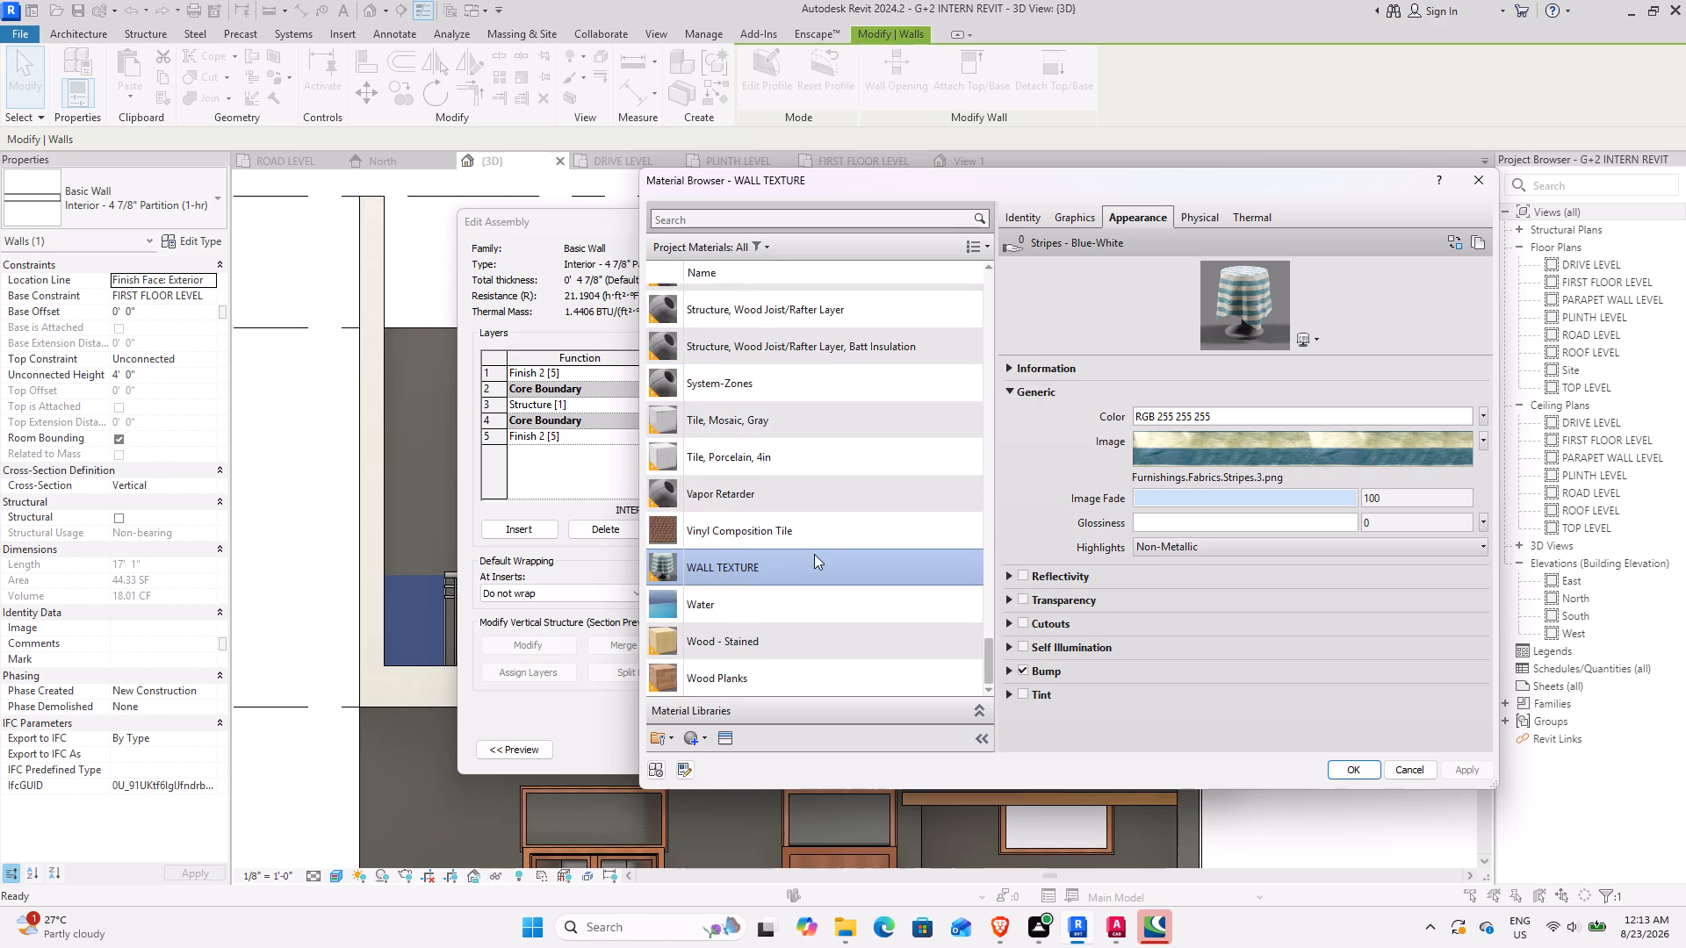
{"action": "scroll", "coordinate": [812, 555], "scroll_direction": "down", "scroll_amount": 3}
{"action": "scroll", "coordinate": [836, 410], "scroll_direction": "up", "scroll_amount": 1}
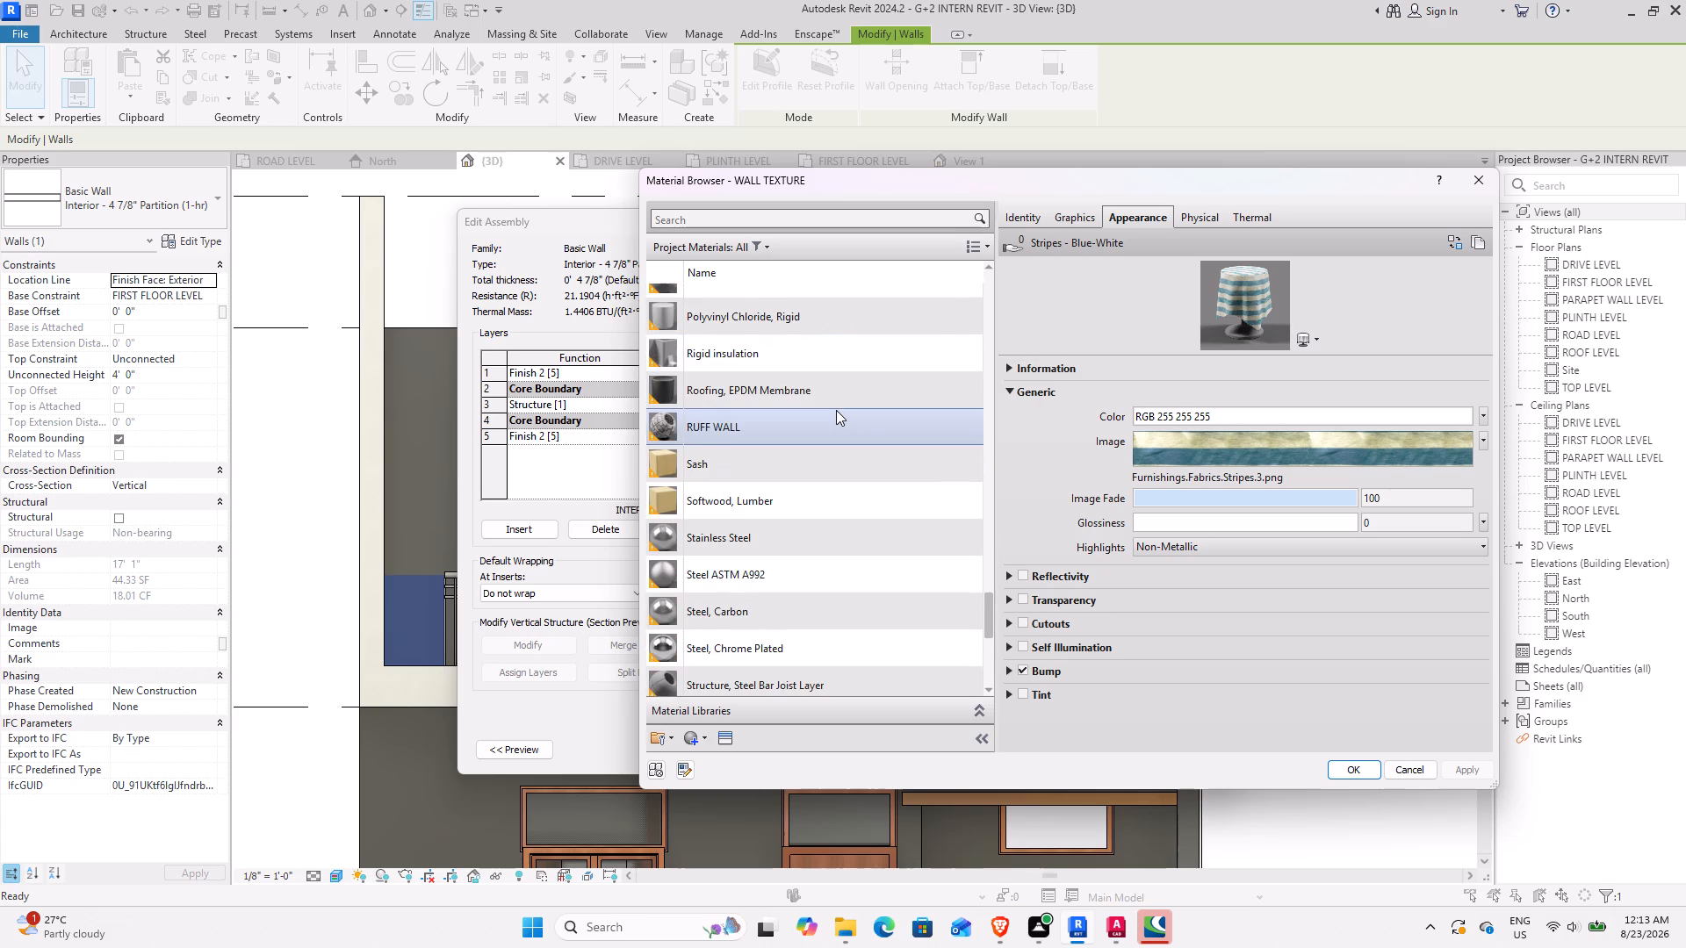
{"action": "scroll", "coordinate": [836, 410], "scroll_direction": "up", "scroll_amount": 1}
{"action": "scroll", "coordinate": [784, 616], "scroll_direction": "down", "scroll_amount": 1}
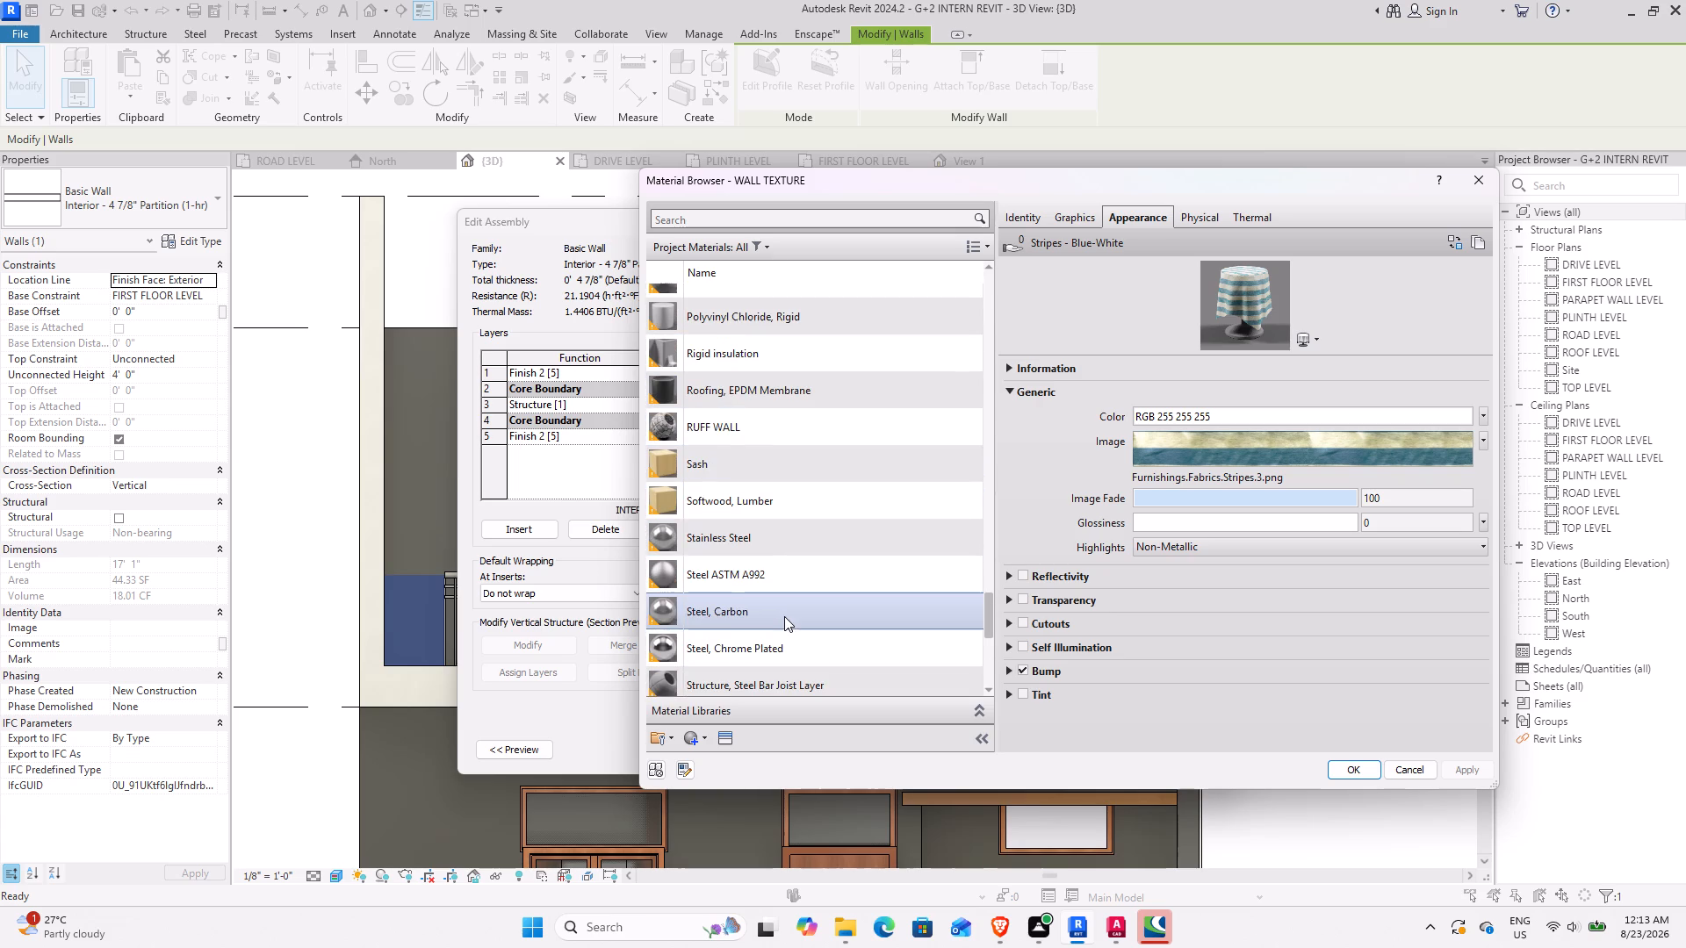
{"action": "left_click", "coordinate": [817, 425]}
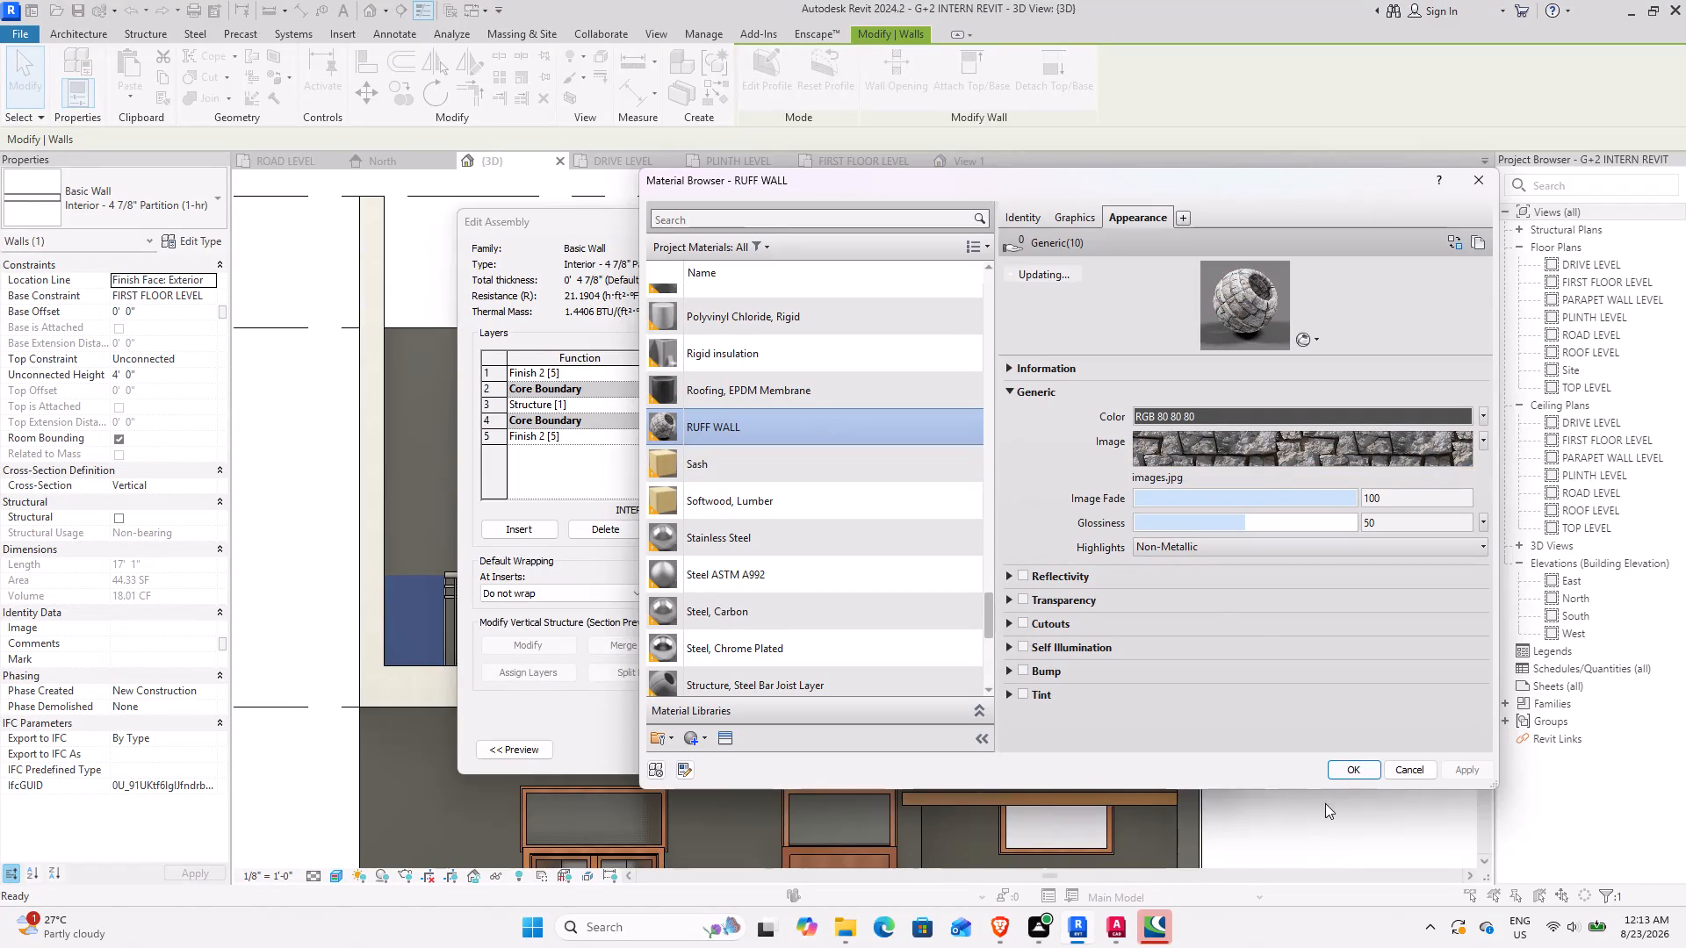
{"action": "left_click", "coordinate": [1356, 768]}
{"action": "left_click", "coordinate": [989, 698]}
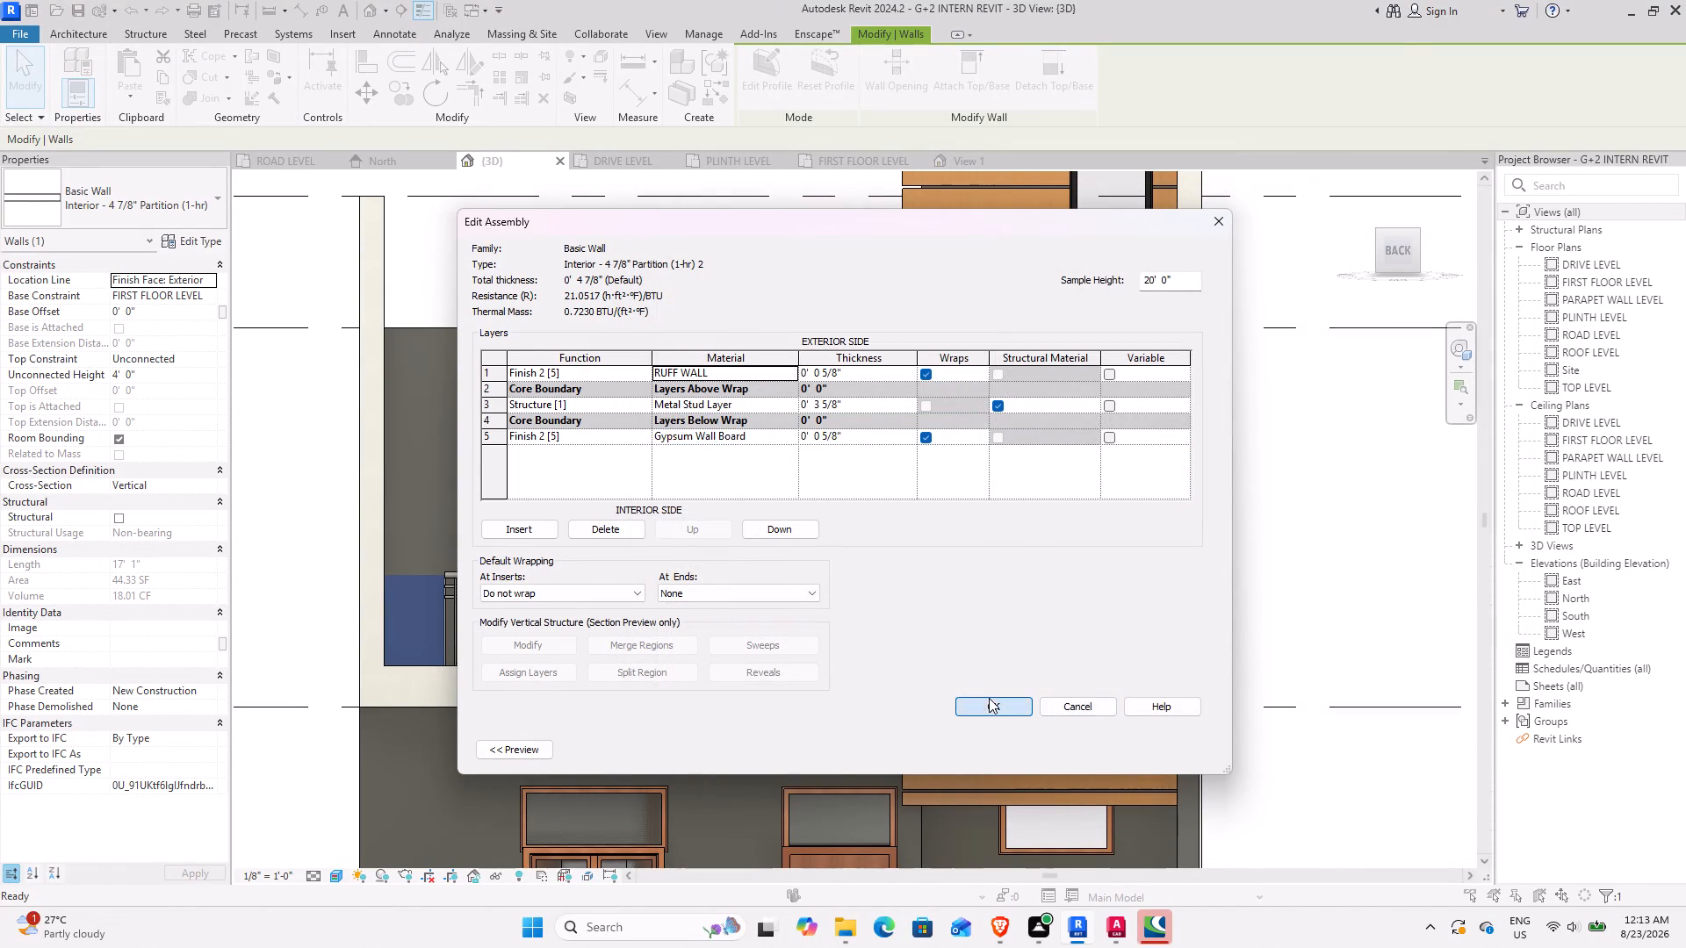
{"action": "double_click", "coordinate": [1176, 738]}
{"action": "left_click", "coordinate": [1176, 743]}
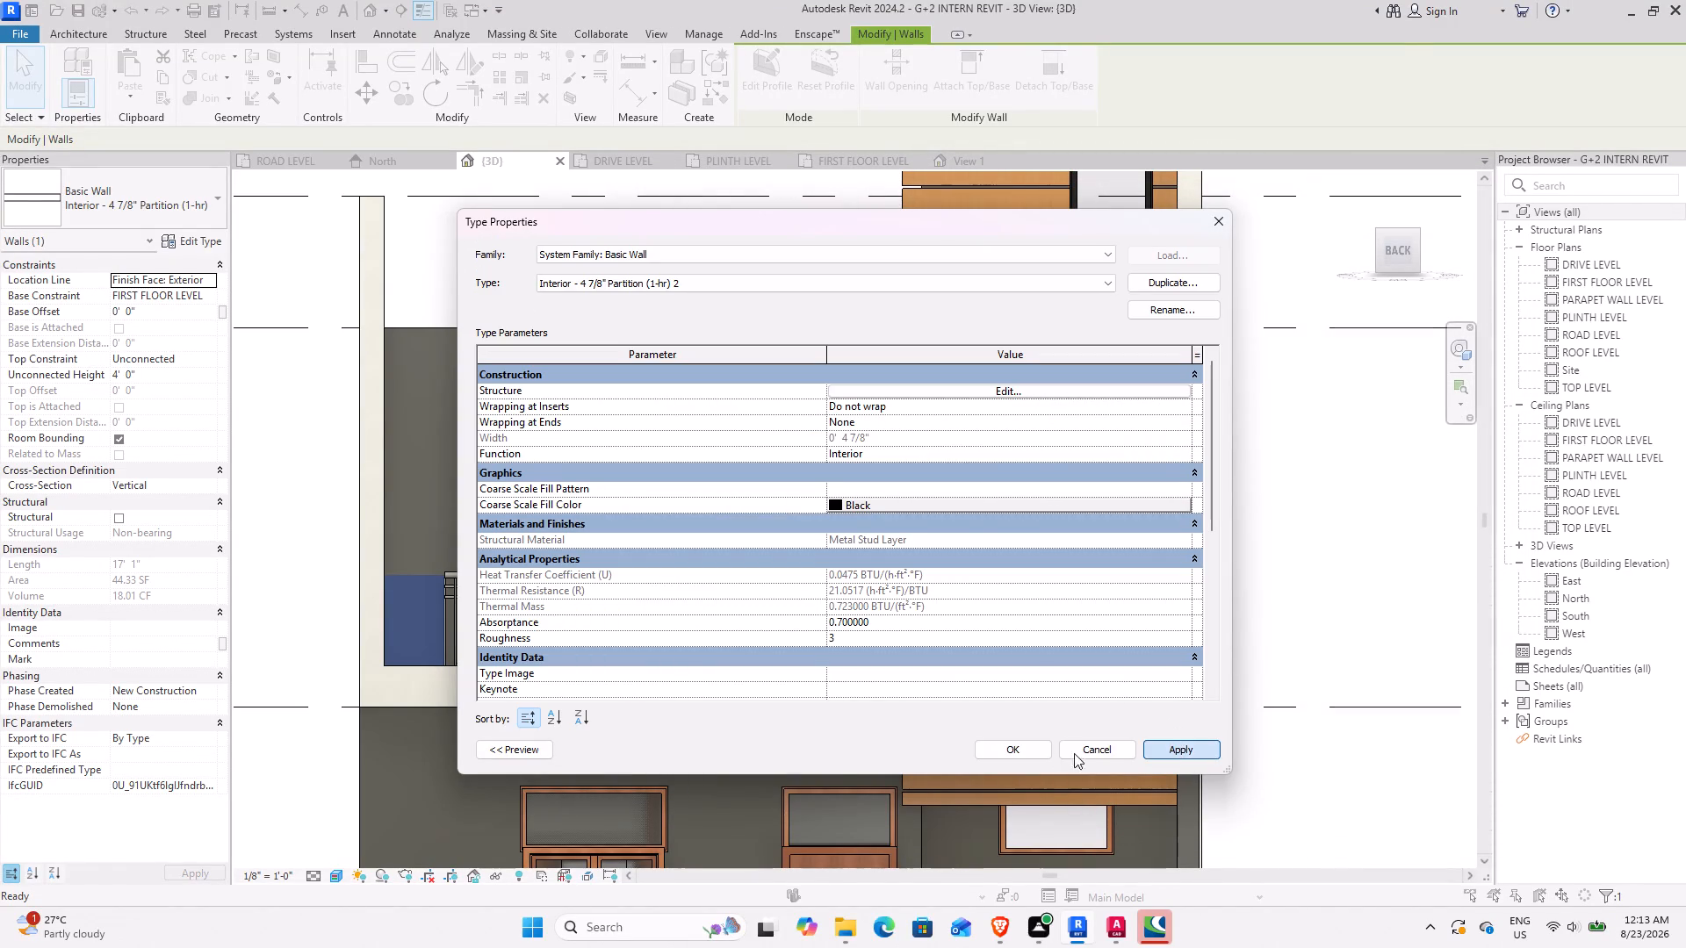
{"action": "left_click", "coordinate": [1029, 758]}
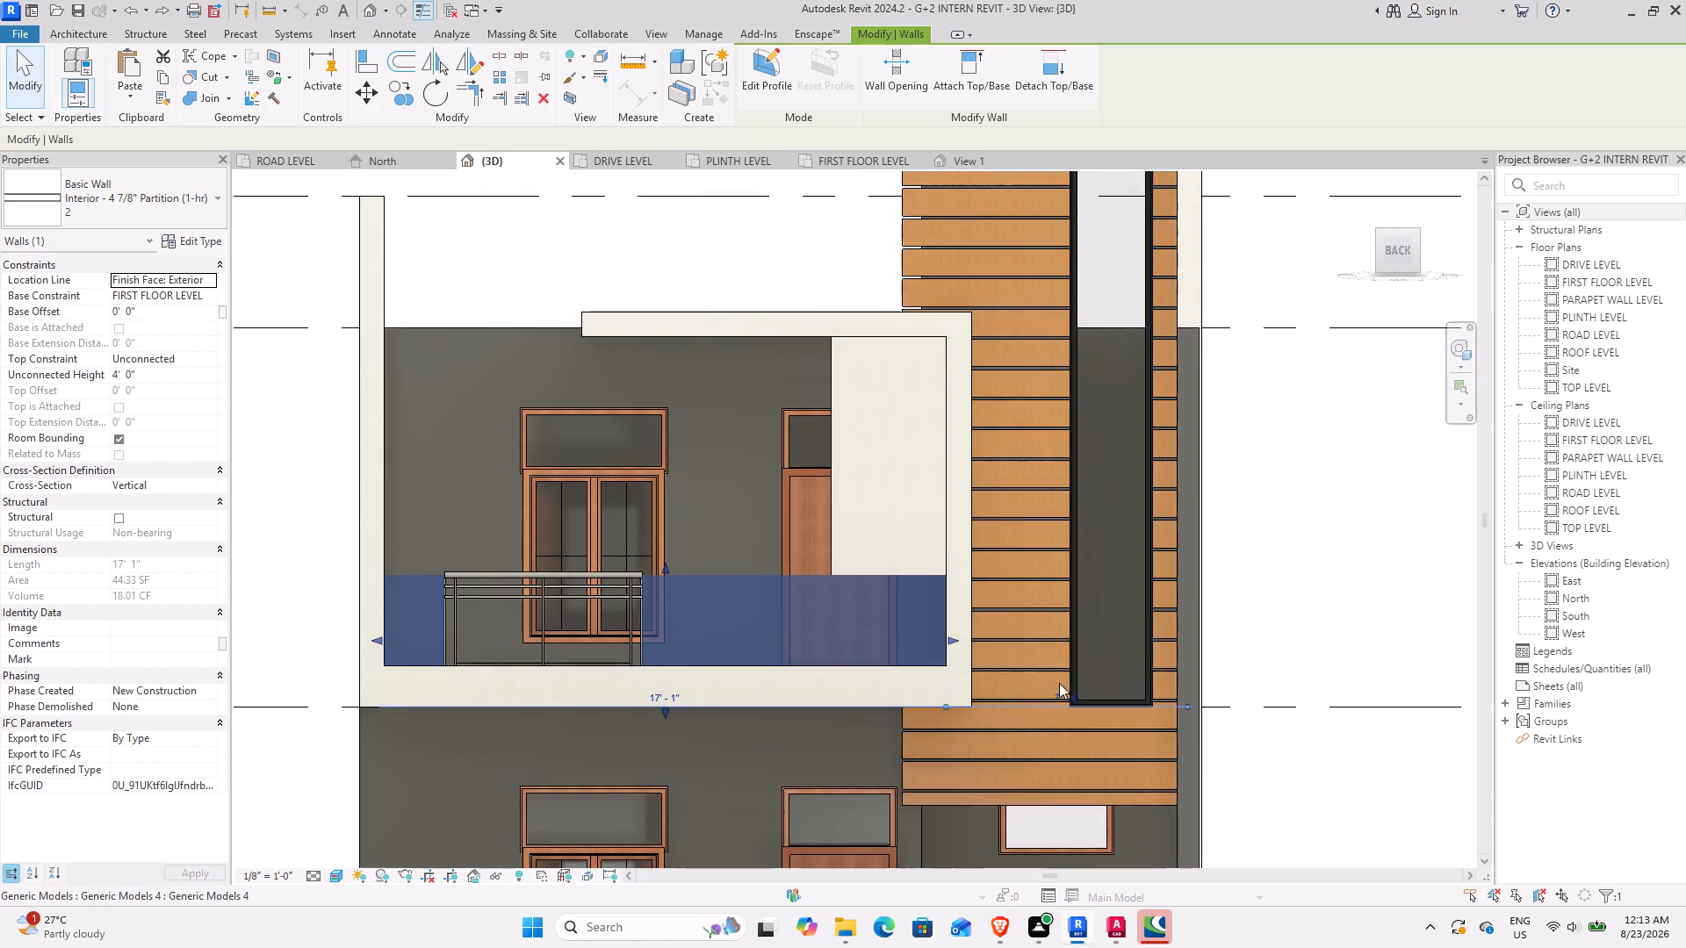
{"action": "left_click", "coordinate": [1361, 605]}
Change the tall wall above the parapet, beside the balcony door, to the type Interior - 4 7/8" Partition (1-hr) 2.
{"action": "scroll", "coordinate": [771, 597], "scroll_direction": "up", "scroll_amount": 6}
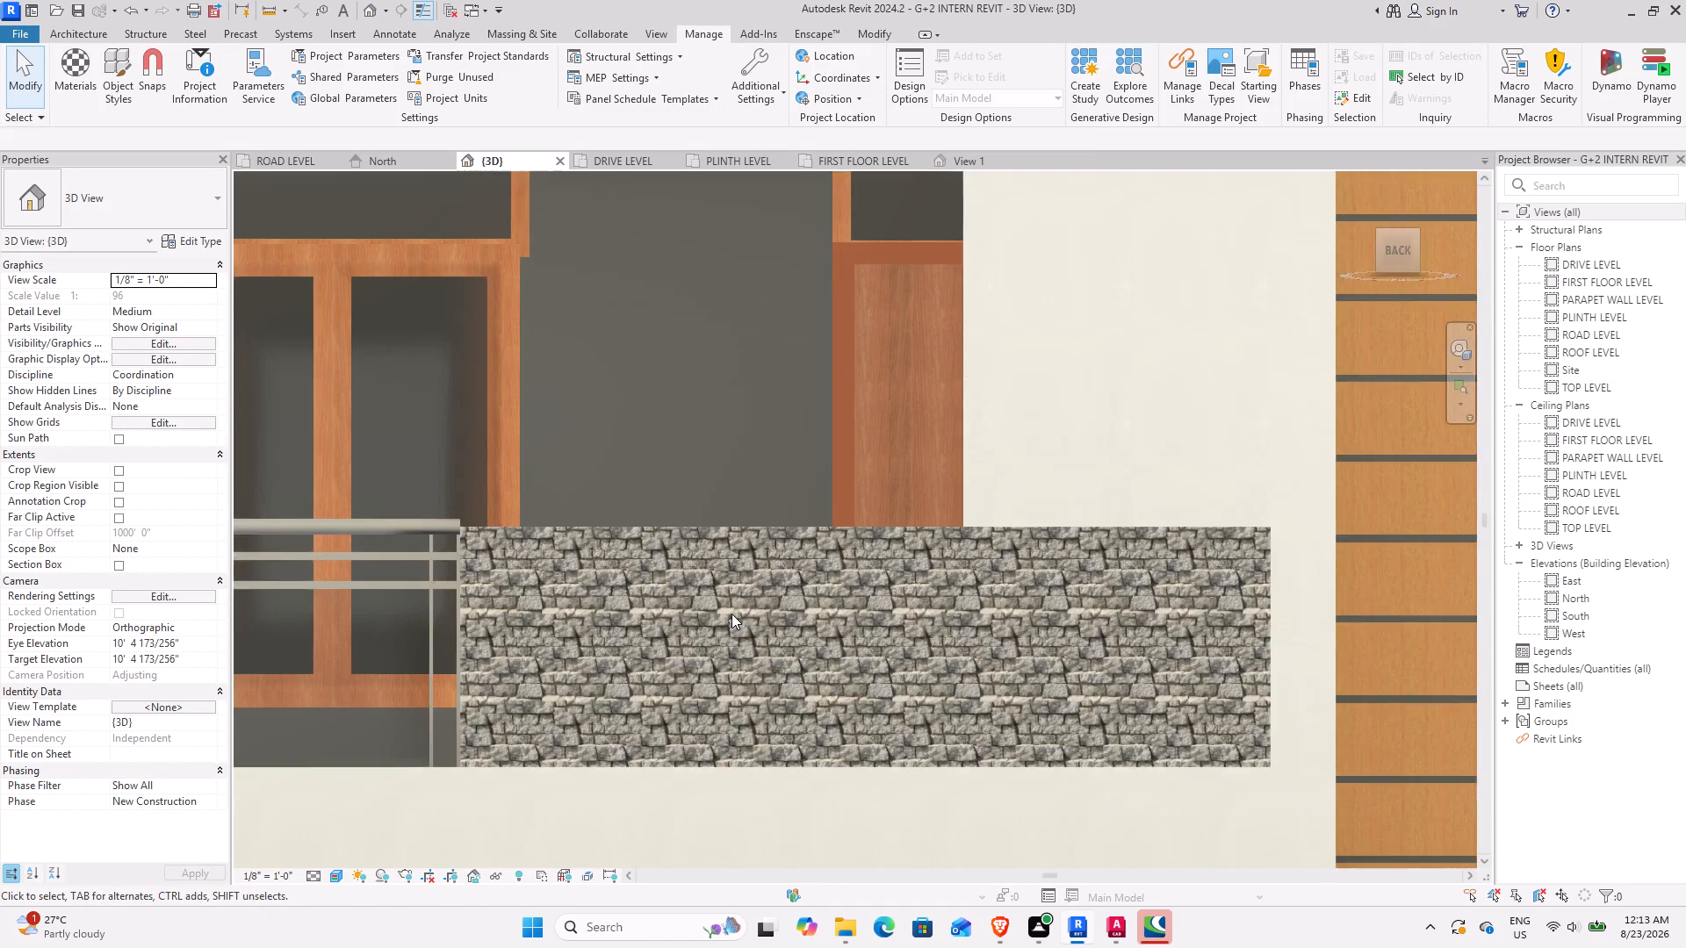
{"action": "scroll", "coordinate": [731, 614], "scroll_direction": "up", "scroll_amount": 4}
{"action": "scroll", "coordinate": [868, 559], "scroll_direction": "down", "scroll_amount": 4}
{"action": "left_click", "coordinate": [999, 433]}
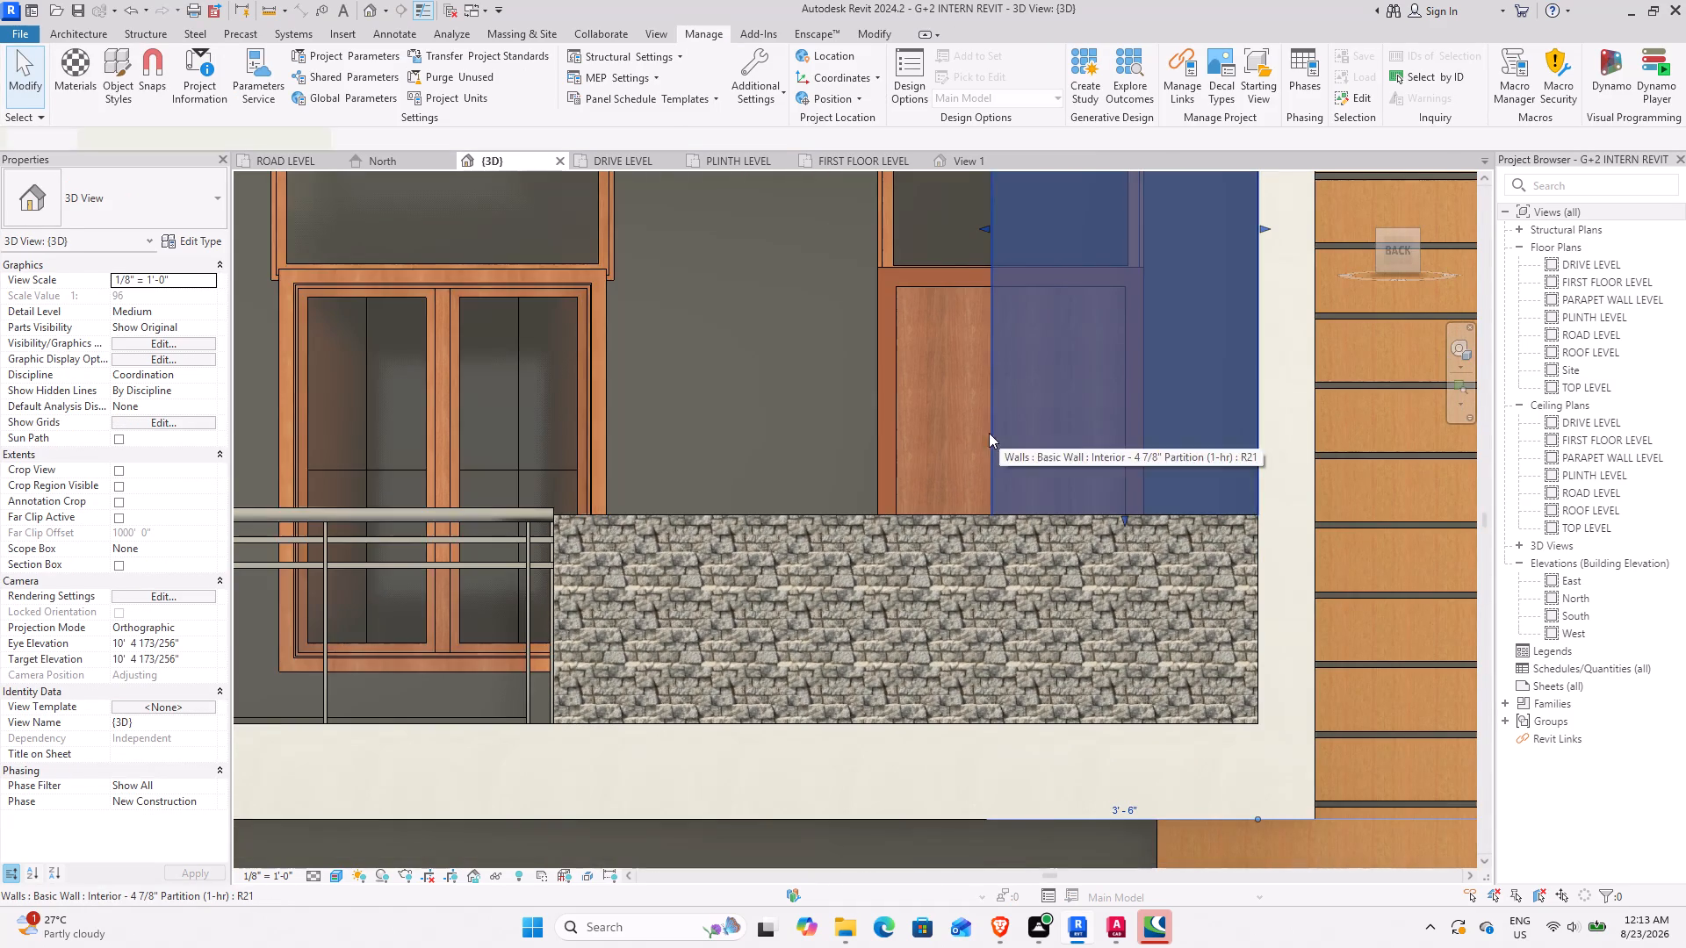
{"action": "left_click", "coordinate": [194, 212]}
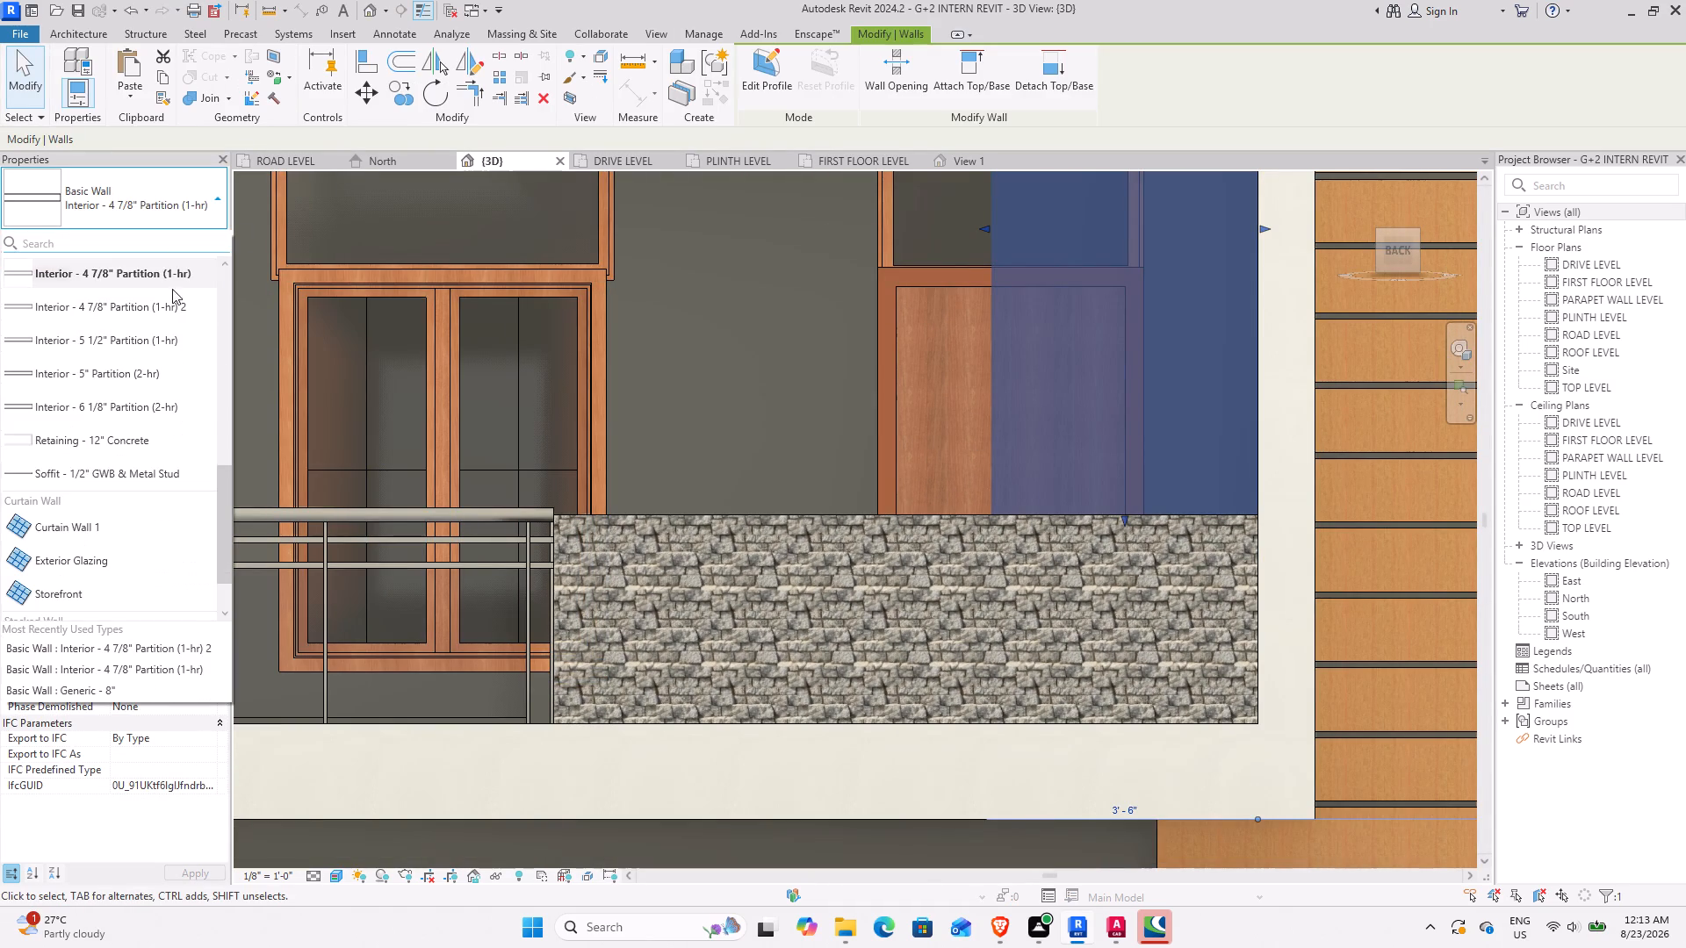
{"action": "left_click", "coordinate": [170, 309]}
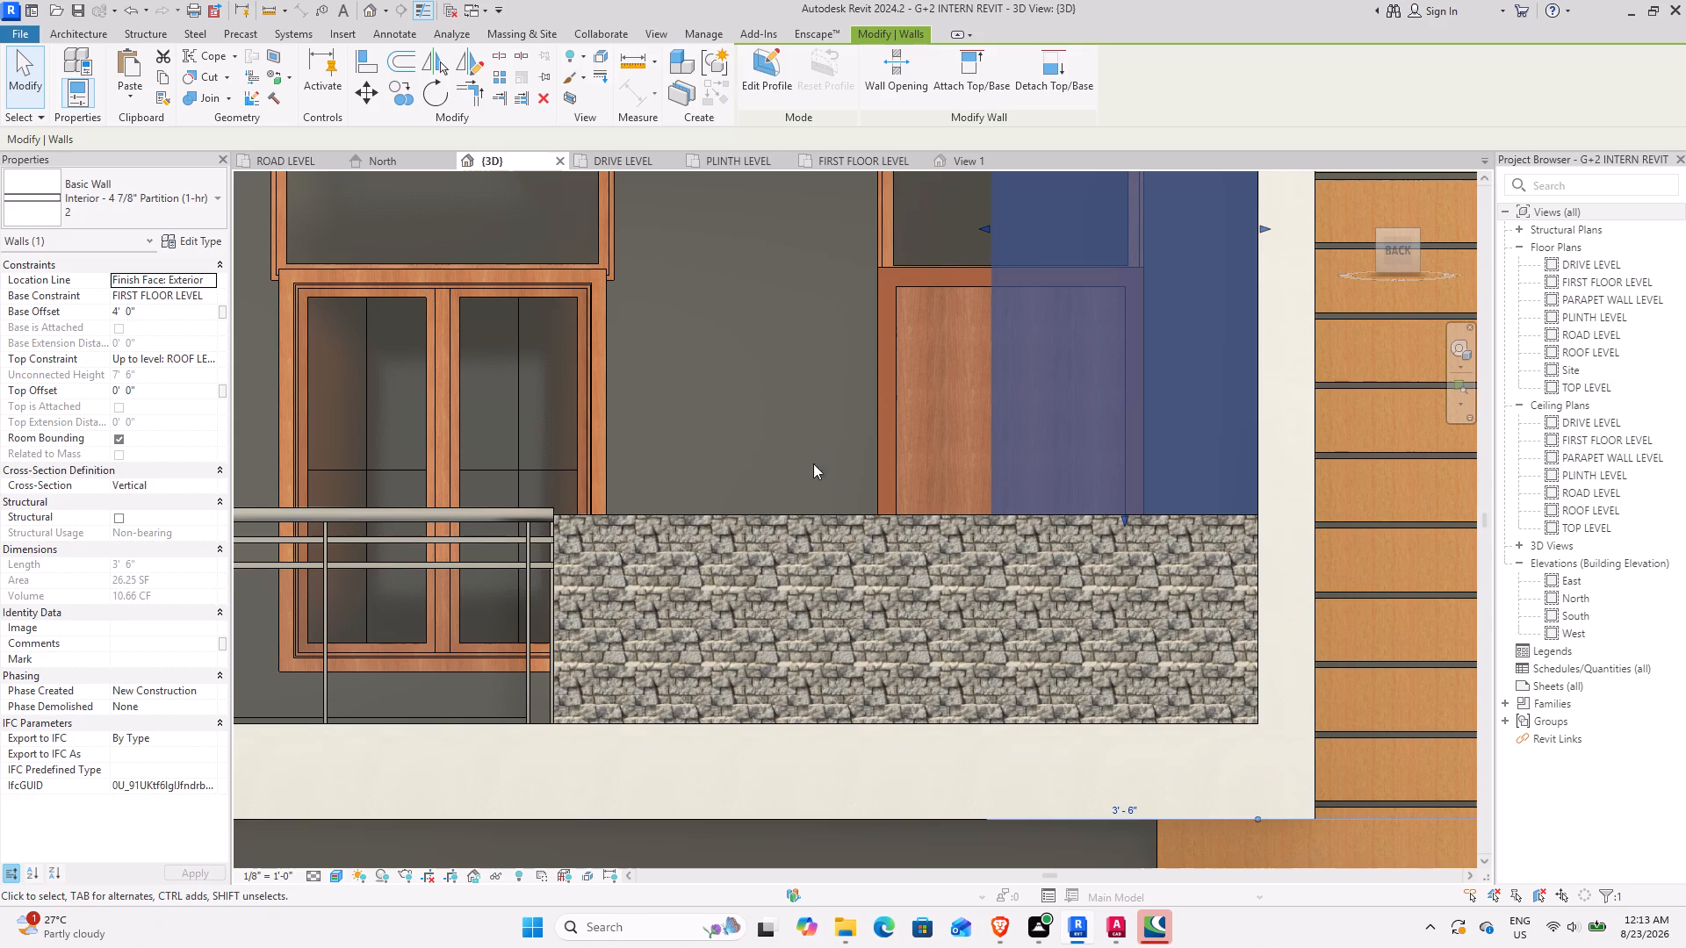
{"action": "left_click", "coordinate": [781, 394]}
Examine the stone cladding on the balcony parapet and tall side wall from straight on and from oblique angles.
{"action": "scroll", "coordinate": [810, 410], "scroll_direction": "down", "scroll_amount": 6}
{"action": "middle_click_drag", "start_coordinate": [819, 485], "coordinate": [760, 636]}
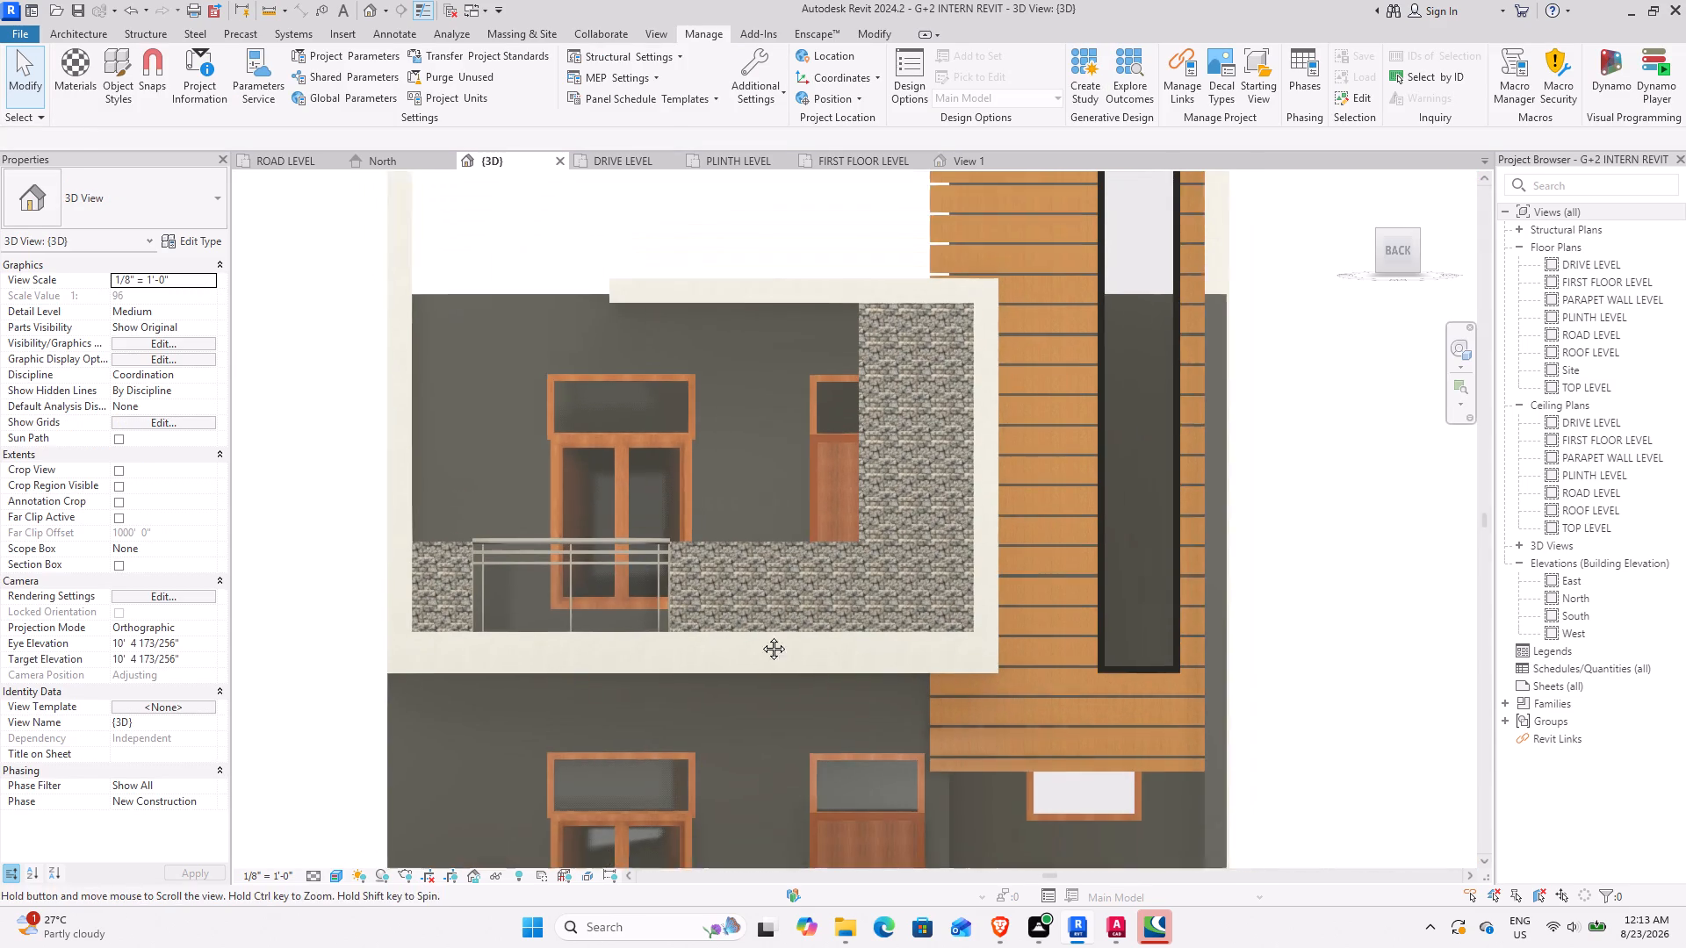
{"action": "middle_click_drag", "start_coordinate": [760, 636], "coordinate": [755, 658]}
{"action": "middle_click_drag", "start_coordinate": [730, 616], "coordinate": [708, 610], "text": "shift"}
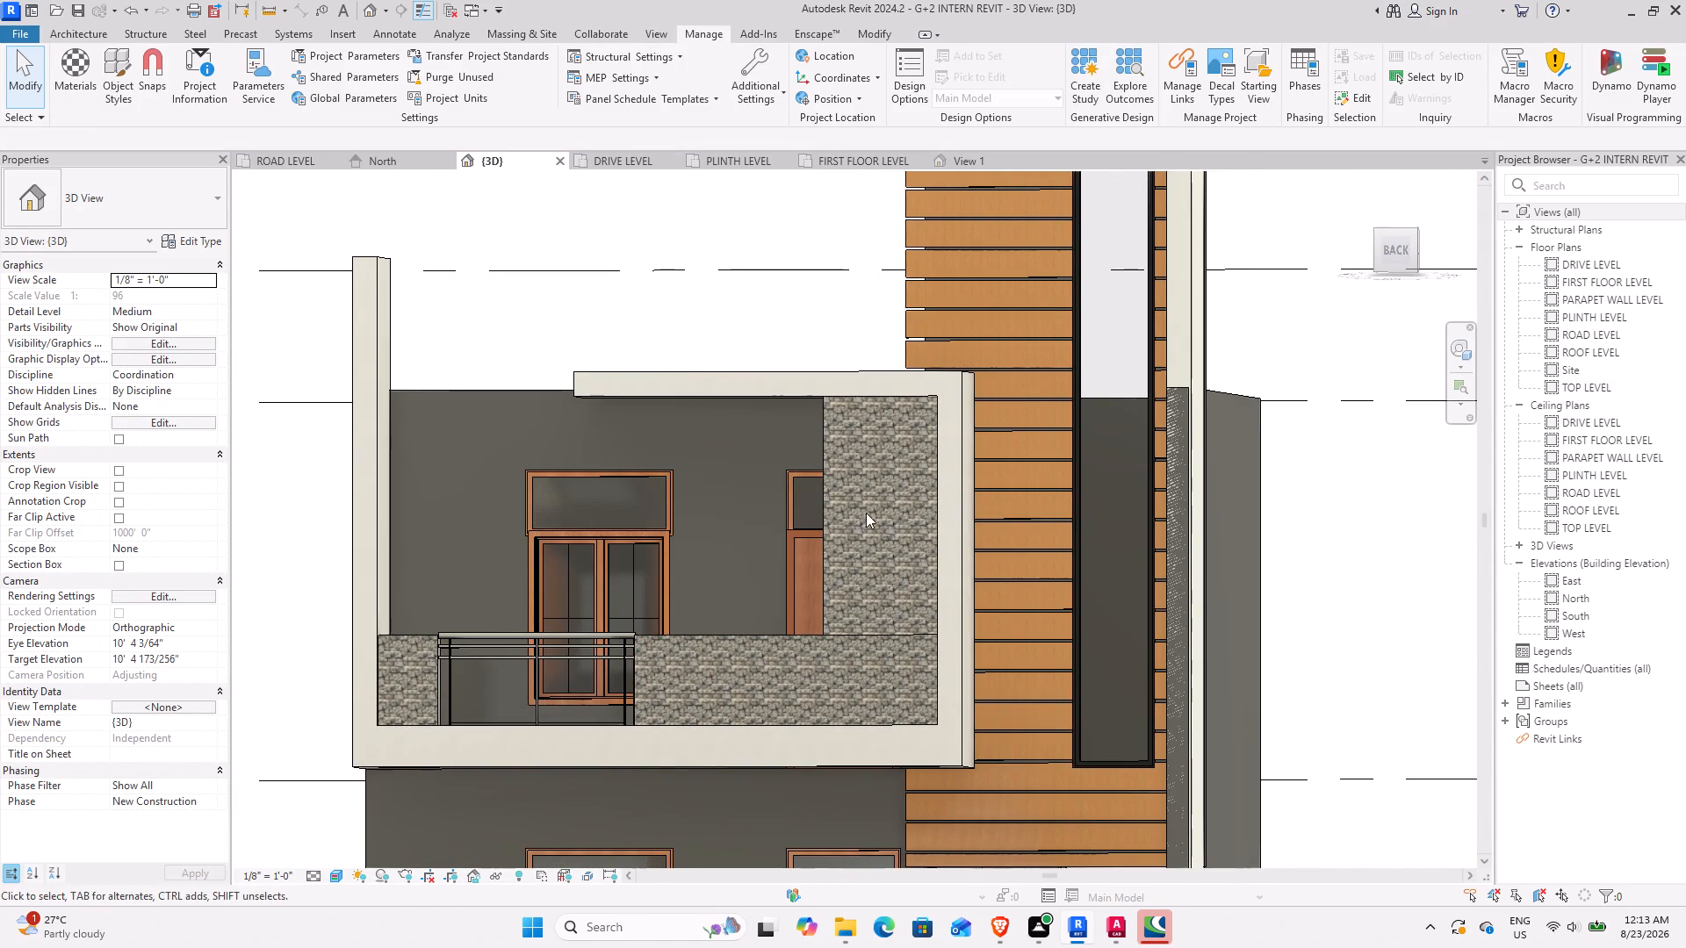
{"action": "scroll", "coordinate": [871, 474], "scroll_direction": "up", "scroll_amount": 3}
{"action": "middle_click_drag", "start_coordinate": [864, 478], "coordinate": [681, 482]}
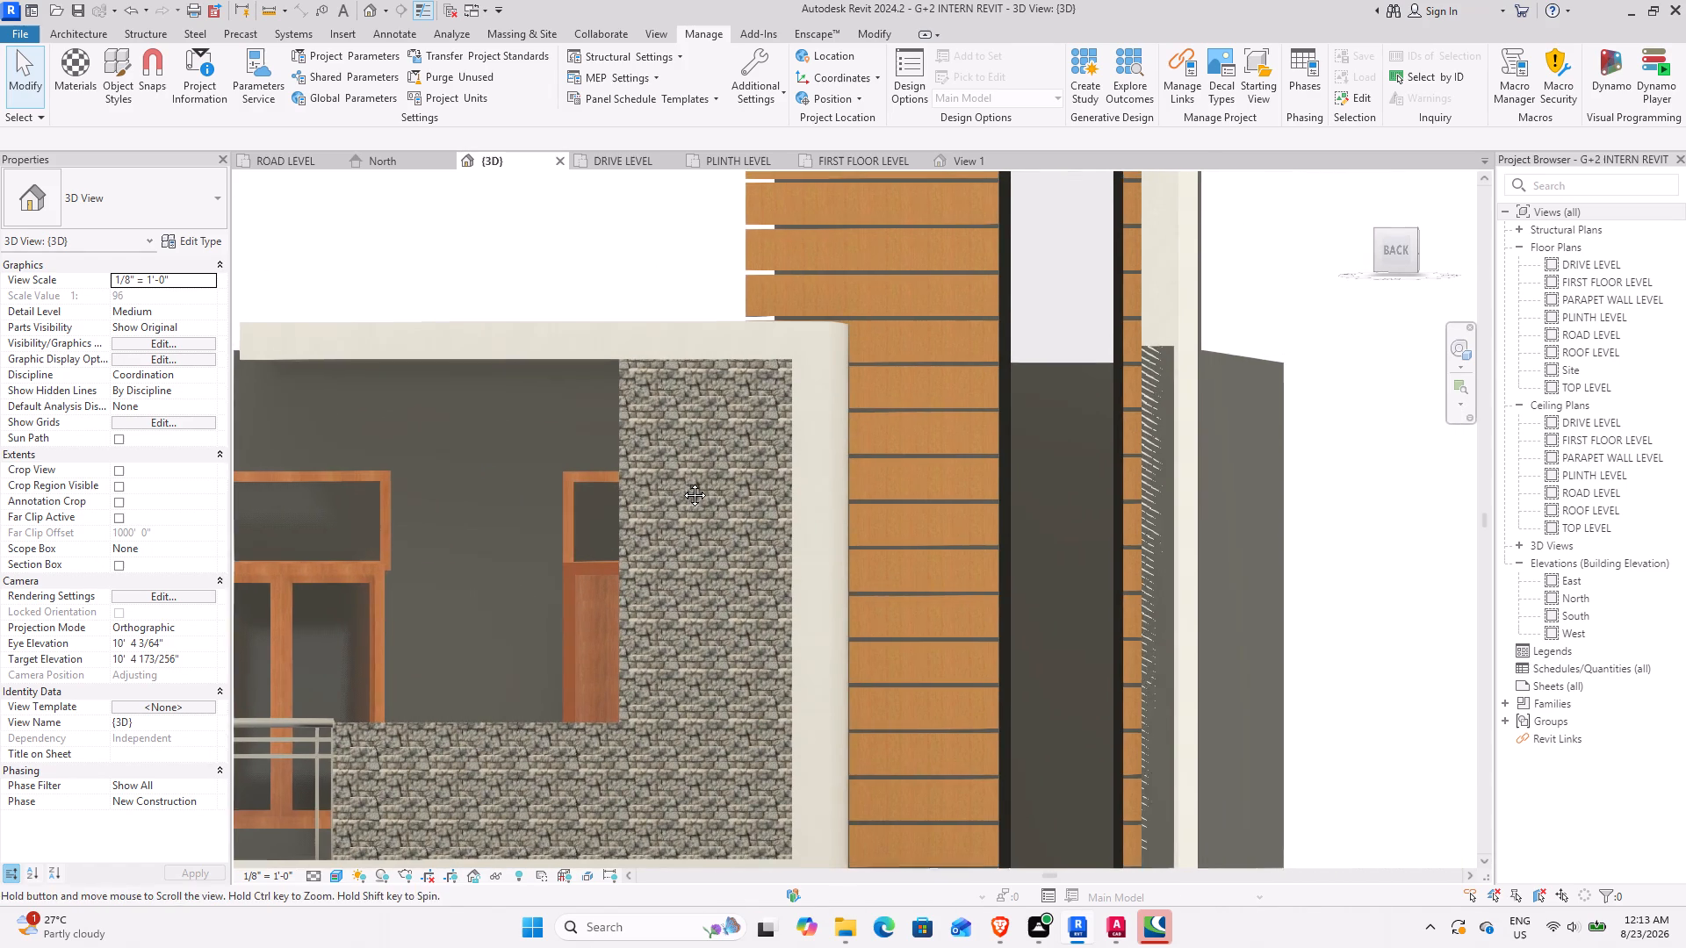
{"action": "middle_click_drag", "start_coordinate": [681, 482], "coordinate": [679, 483]}
{"action": "middle_click_drag", "start_coordinate": [658, 530], "coordinate": [730, 594], "text": "shift"}
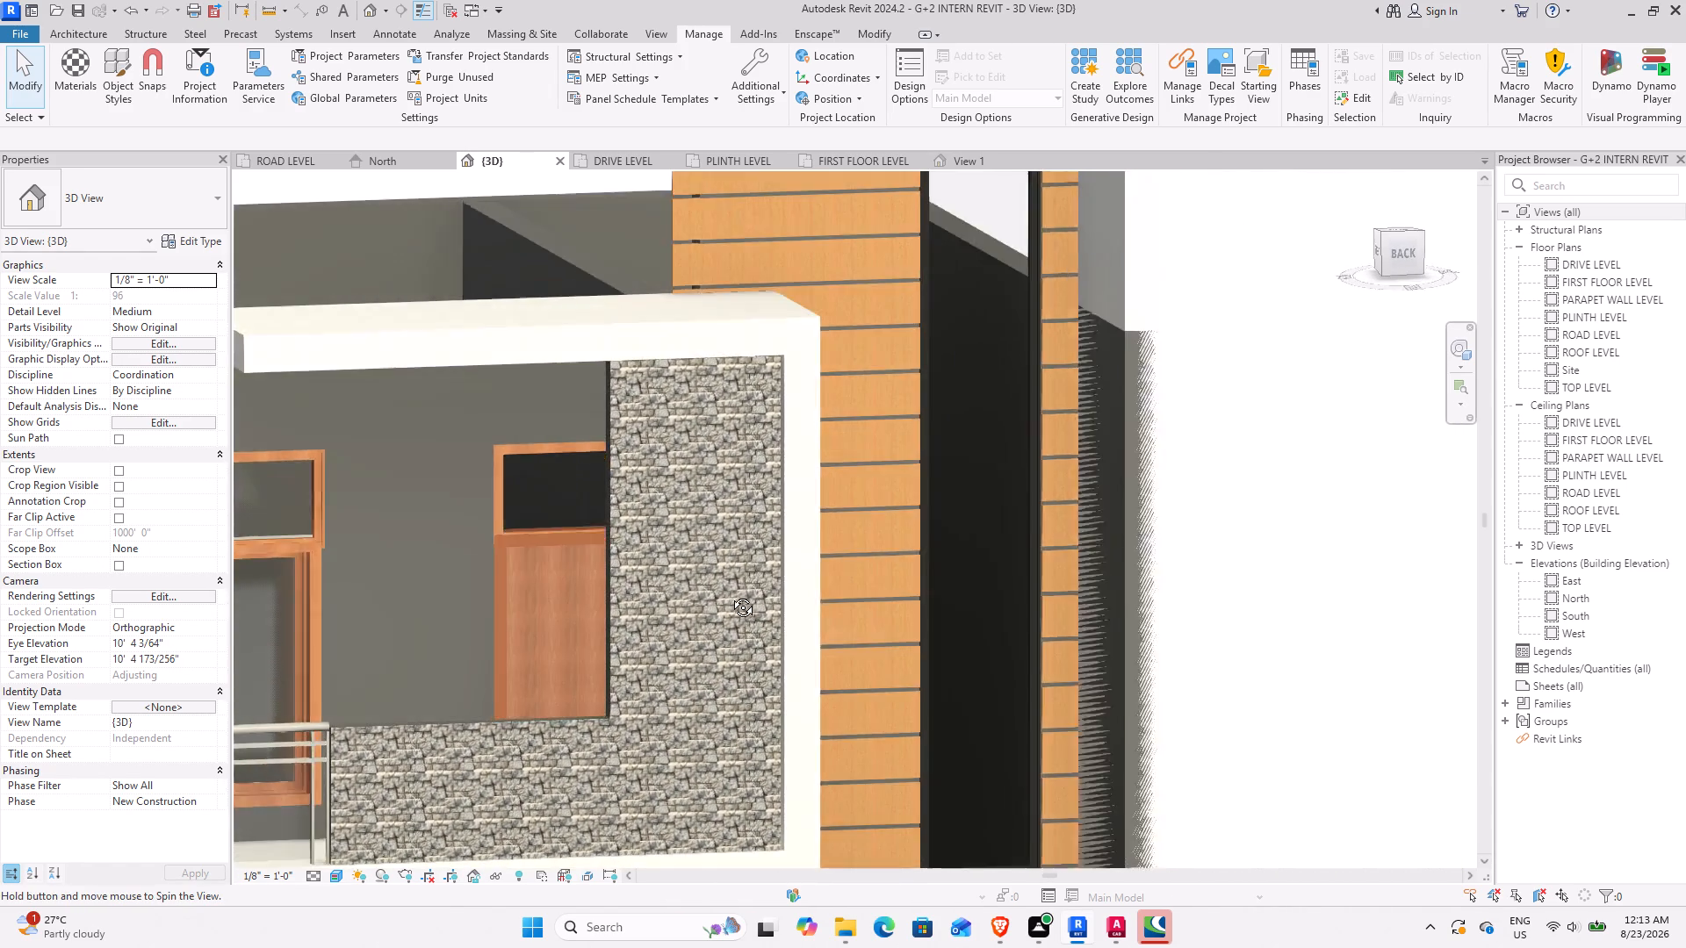
{"action": "middle_click_drag", "start_coordinate": [730, 594], "coordinate": [678, 513], "text": "shift"}
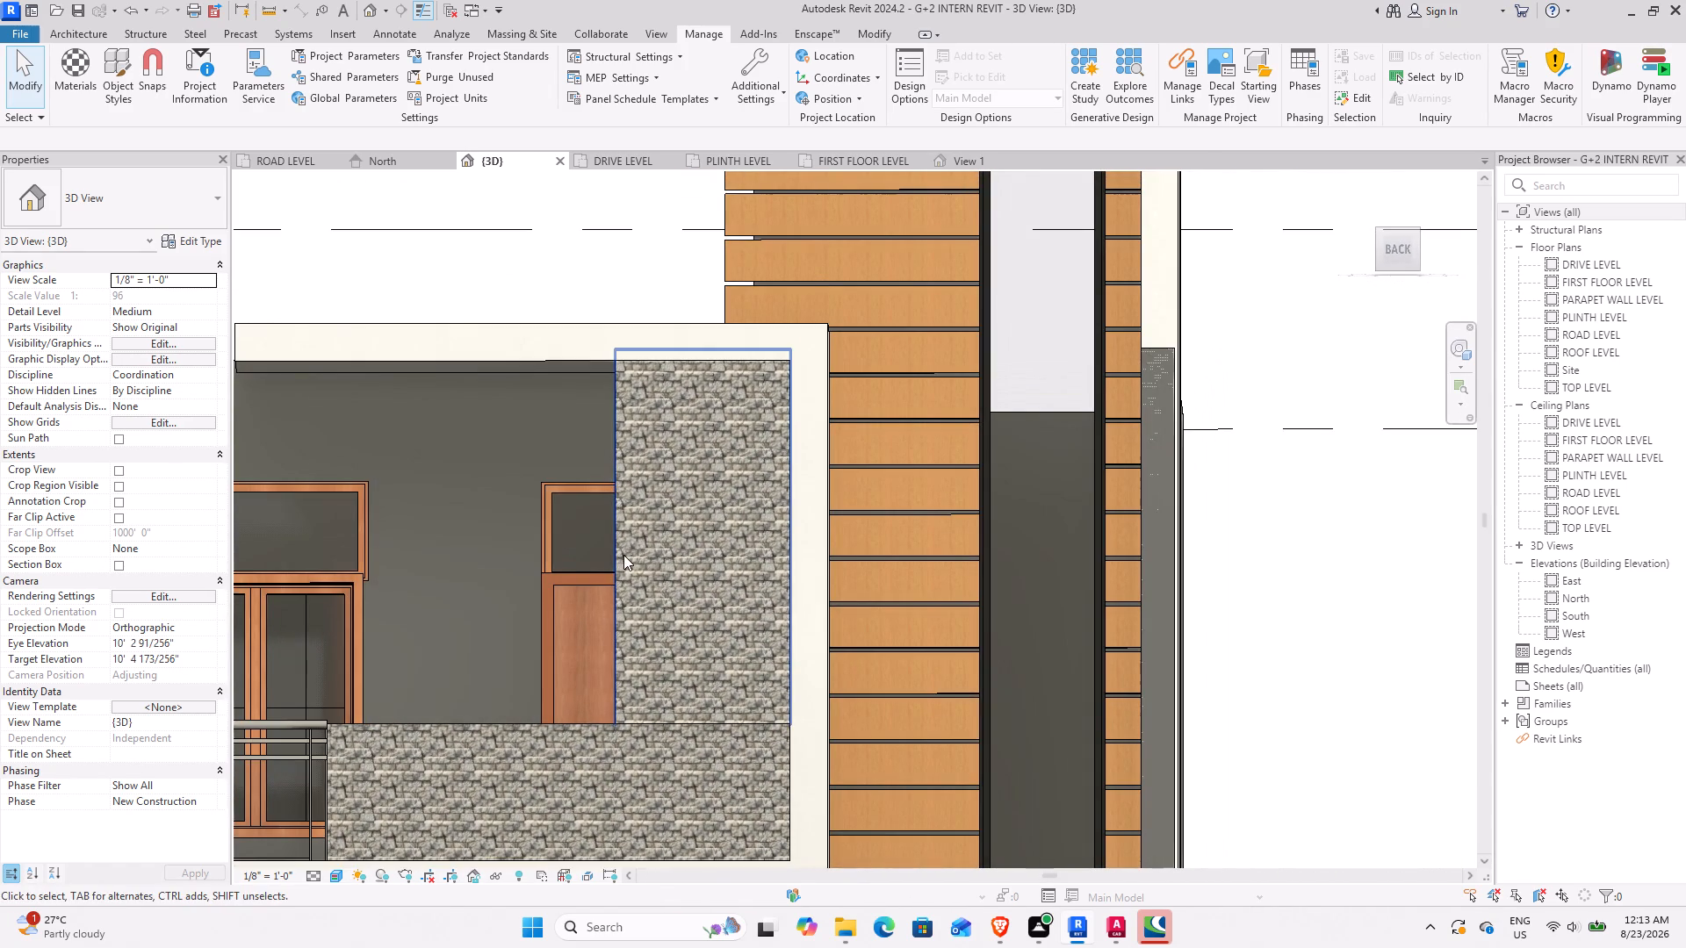
{"action": "left_click", "coordinate": [623, 555]}
{"action": "middle_click_drag", "start_coordinate": [627, 552], "coordinate": [728, 592]}
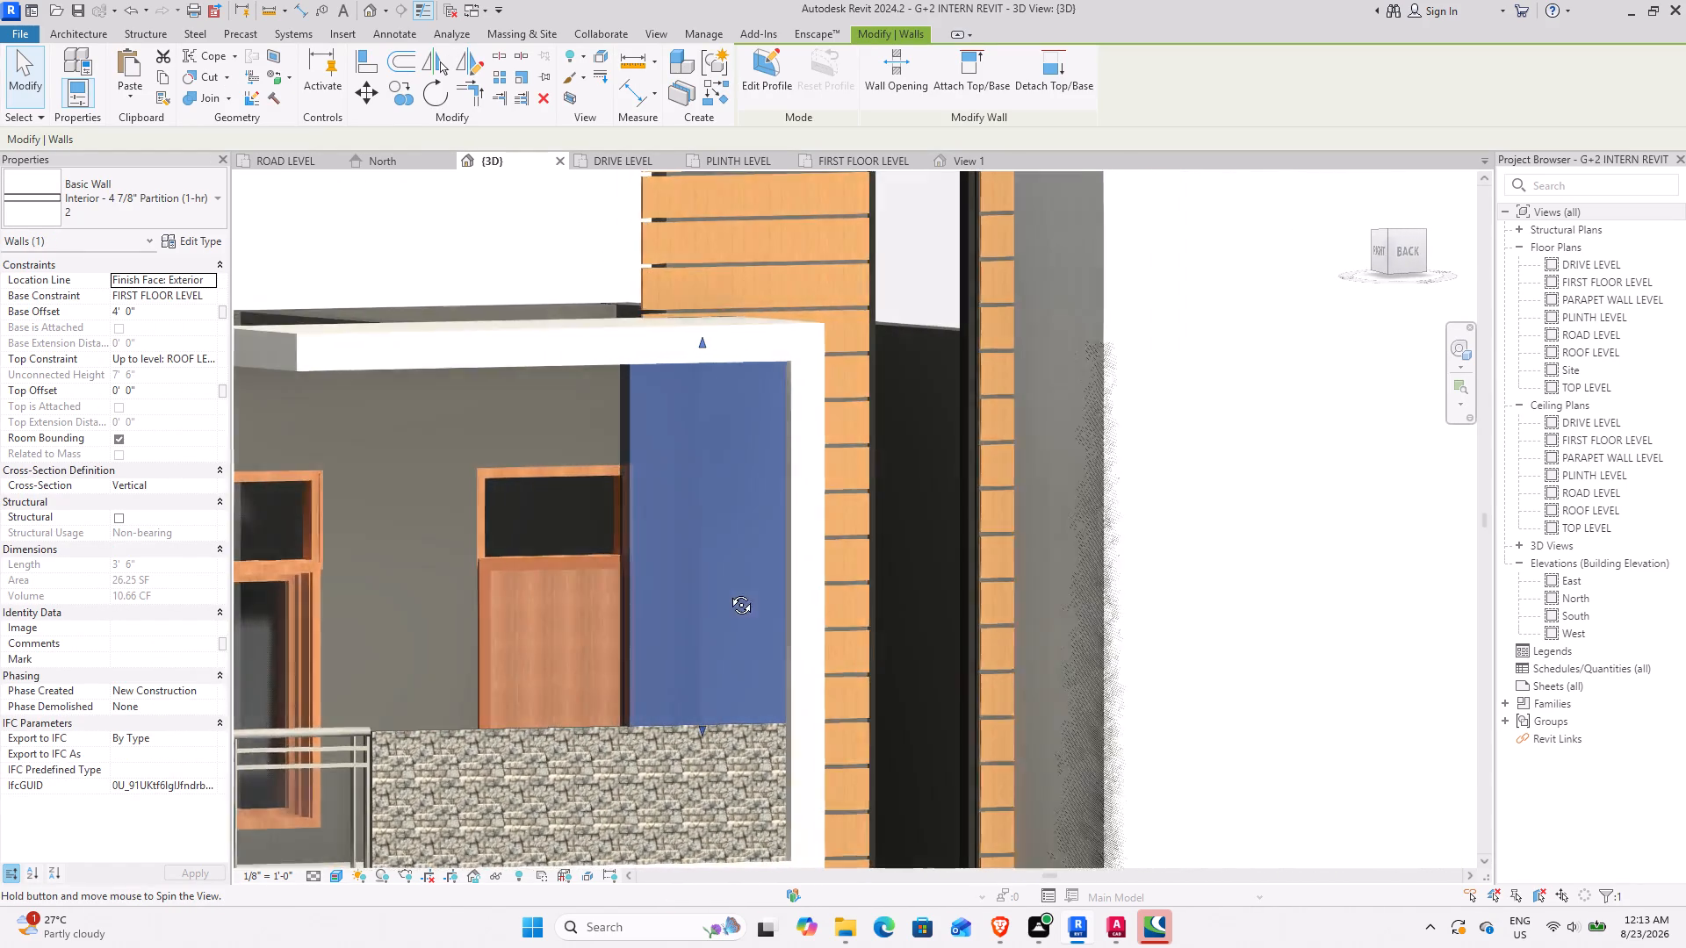
{"action": "middle_click_drag", "start_coordinate": [728, 592], "coordinate": [678, 595]}
{"action": "middle_click_drag", "start_coordinate": [658, 604], "coordinate": [576, 559], "text": "shift"}
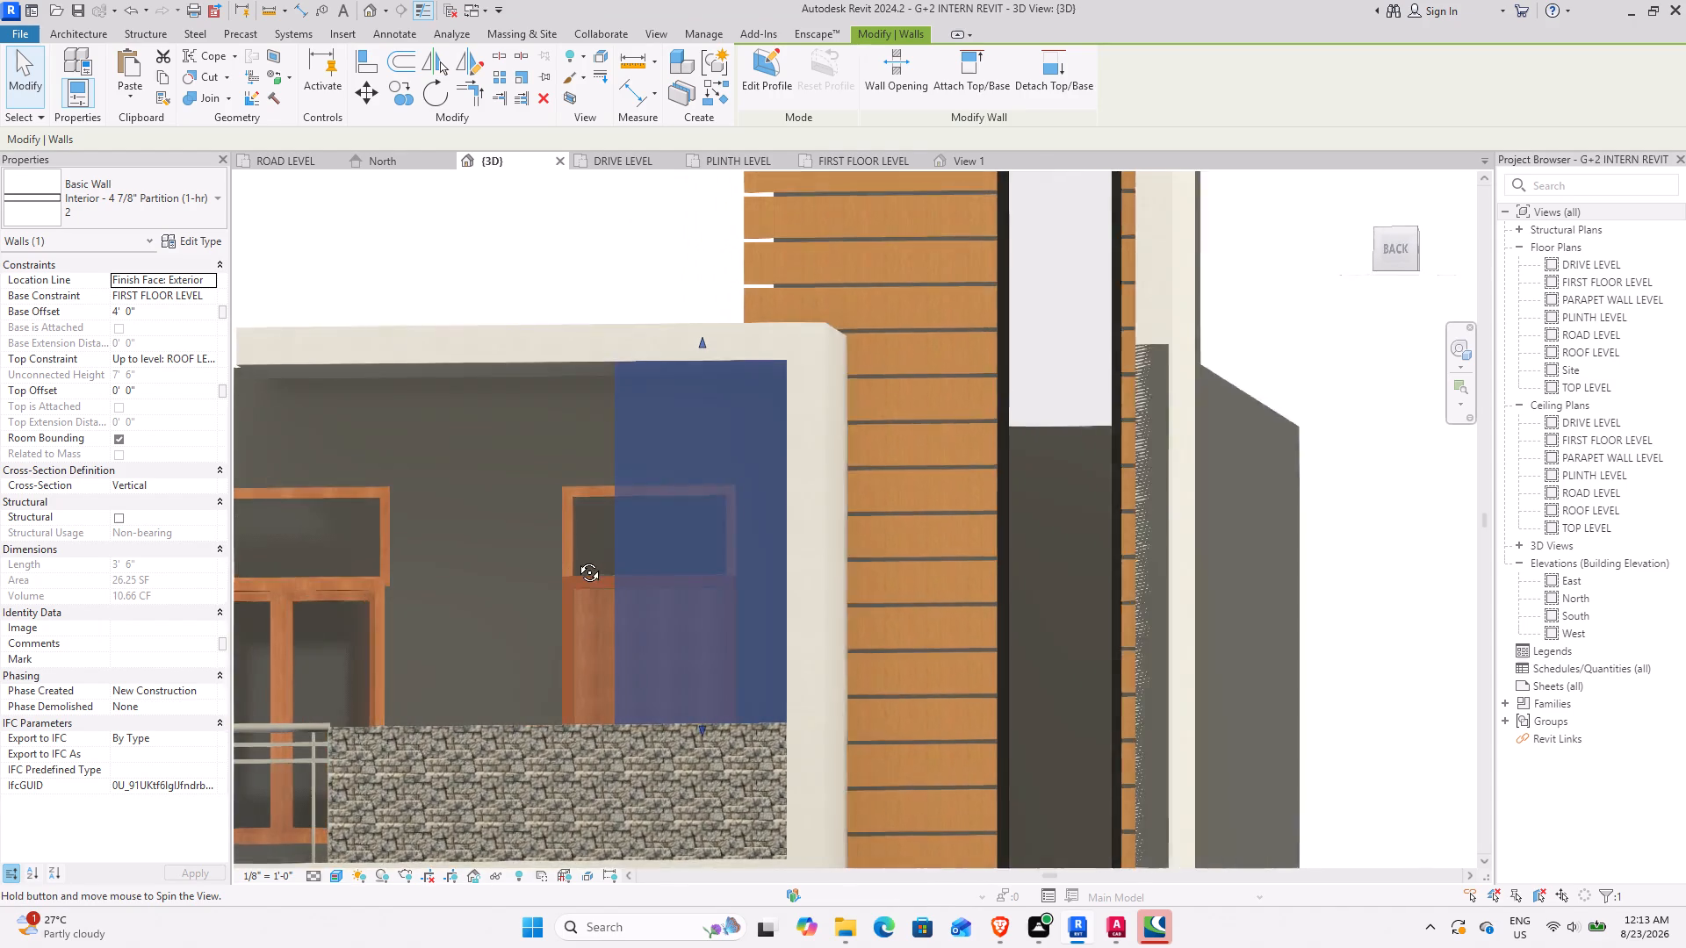
{"action": "middle_click_drag", "start_coordinate": [576, 559], "coordinate": [633, 597], "text": "shift"}
{"action": "left_click", "coordinate": [472, 447]}
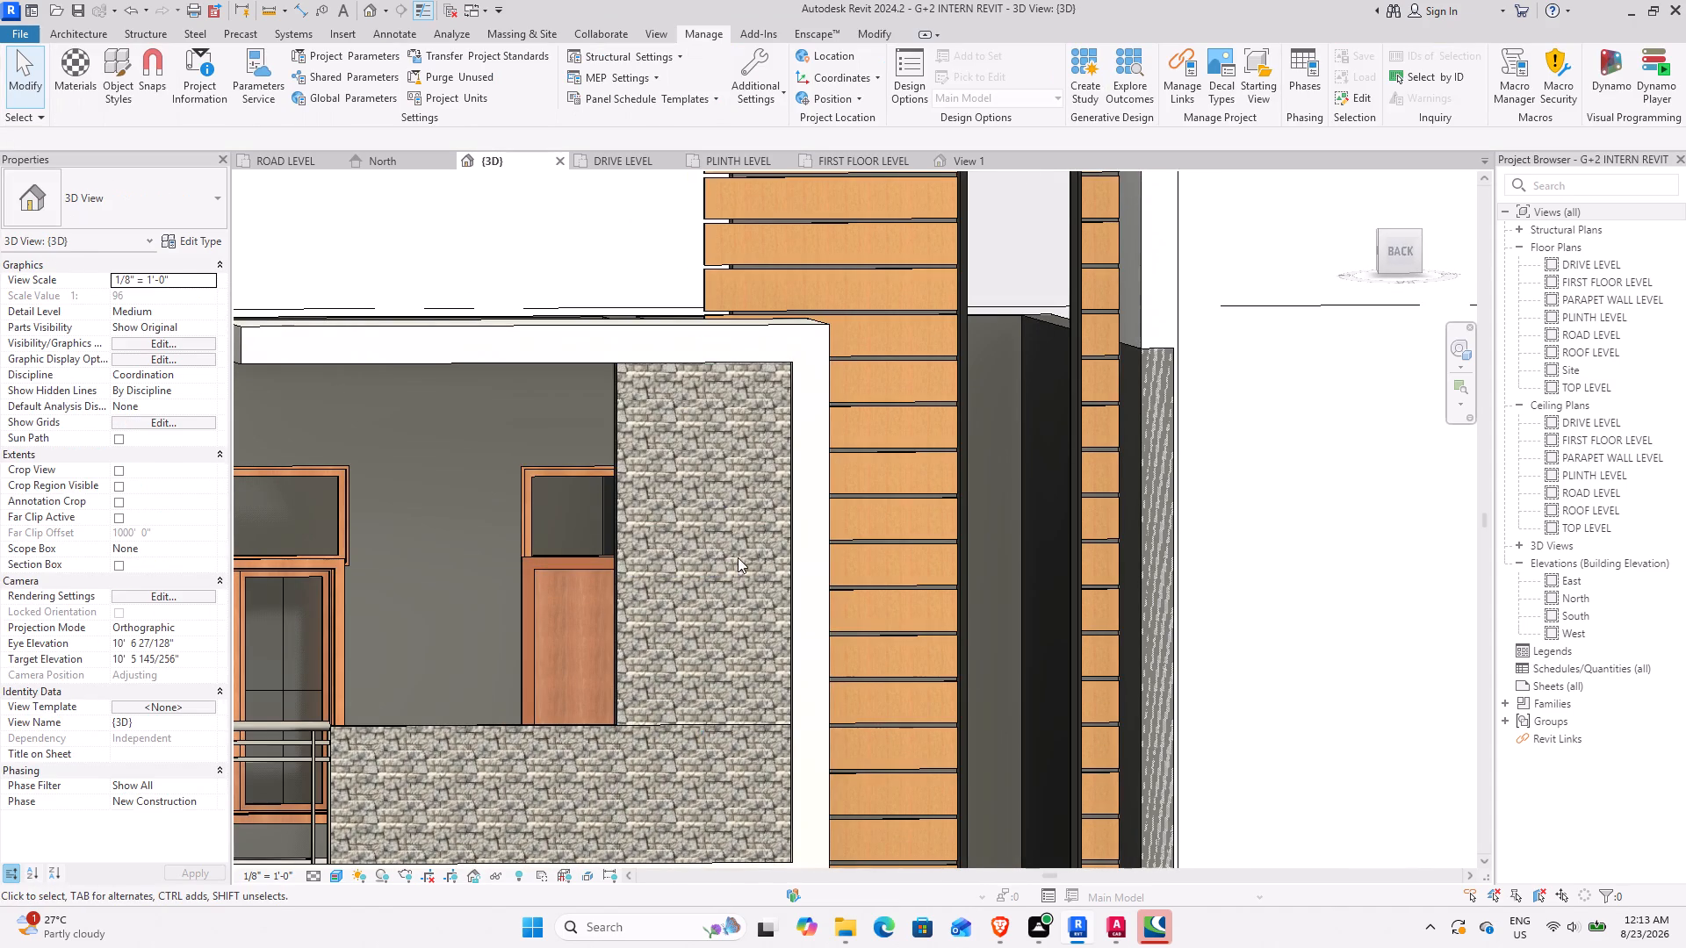
{"action": "middle_click_drag", "start_coordinate": [702, 577], "coordinate": [659, 576], "text": "shift"}
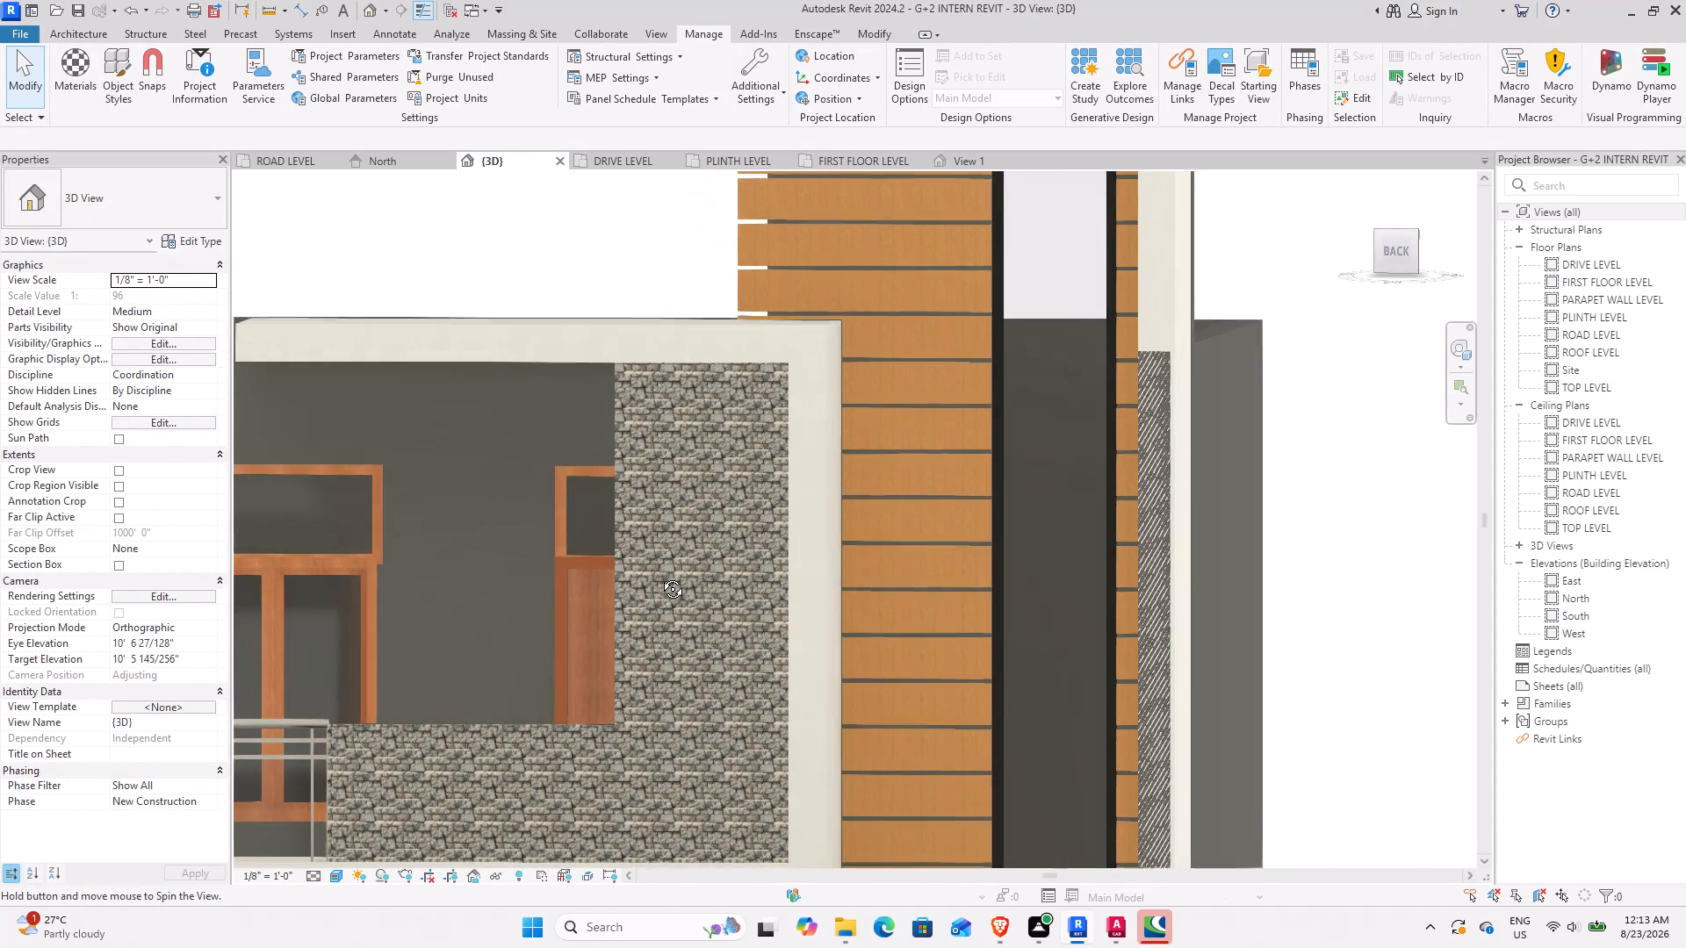
{"action": "middle_click_drag", "start_coordinate": [659, 576], "coordinate": [662, 579], "text": "shift"}
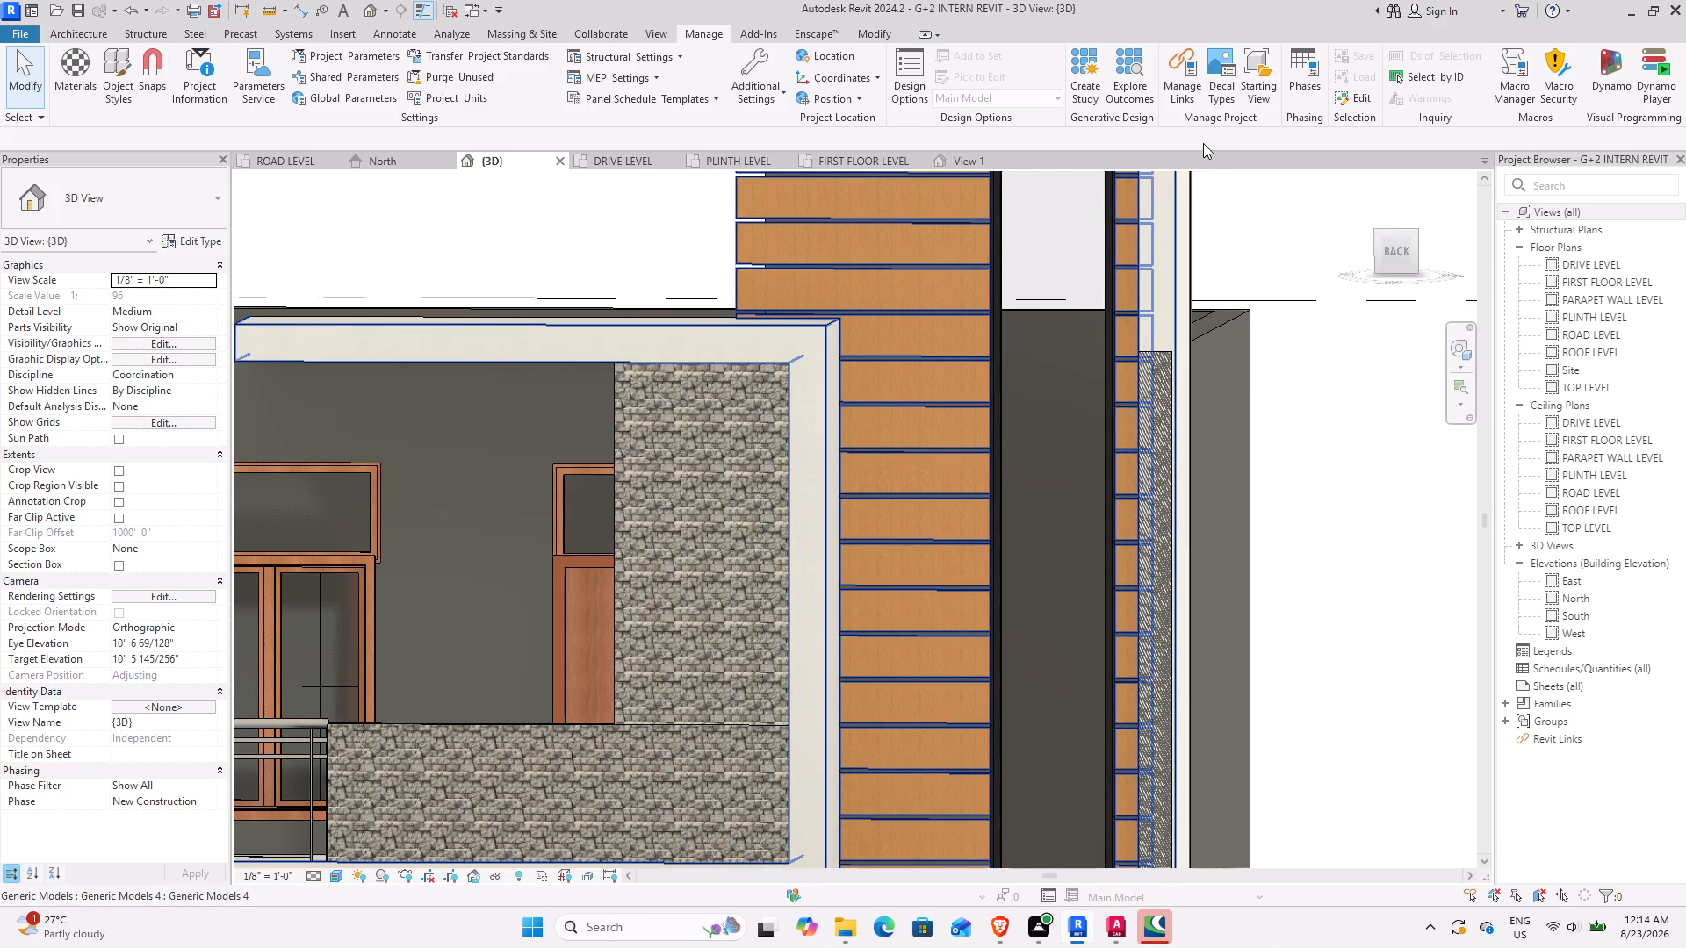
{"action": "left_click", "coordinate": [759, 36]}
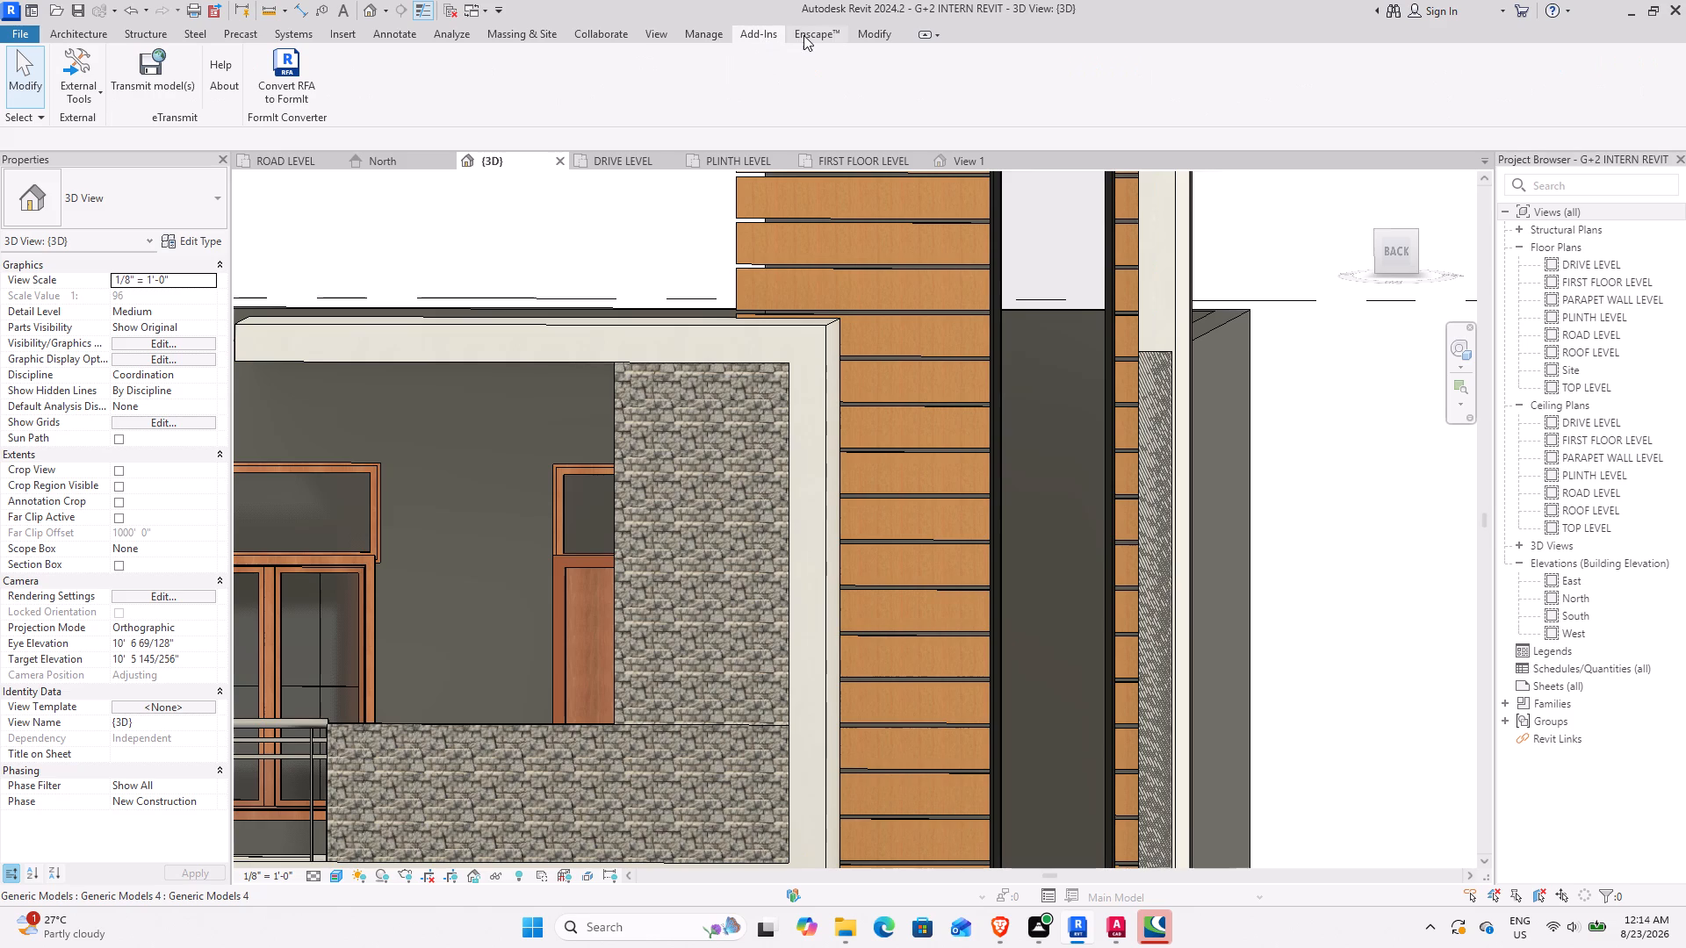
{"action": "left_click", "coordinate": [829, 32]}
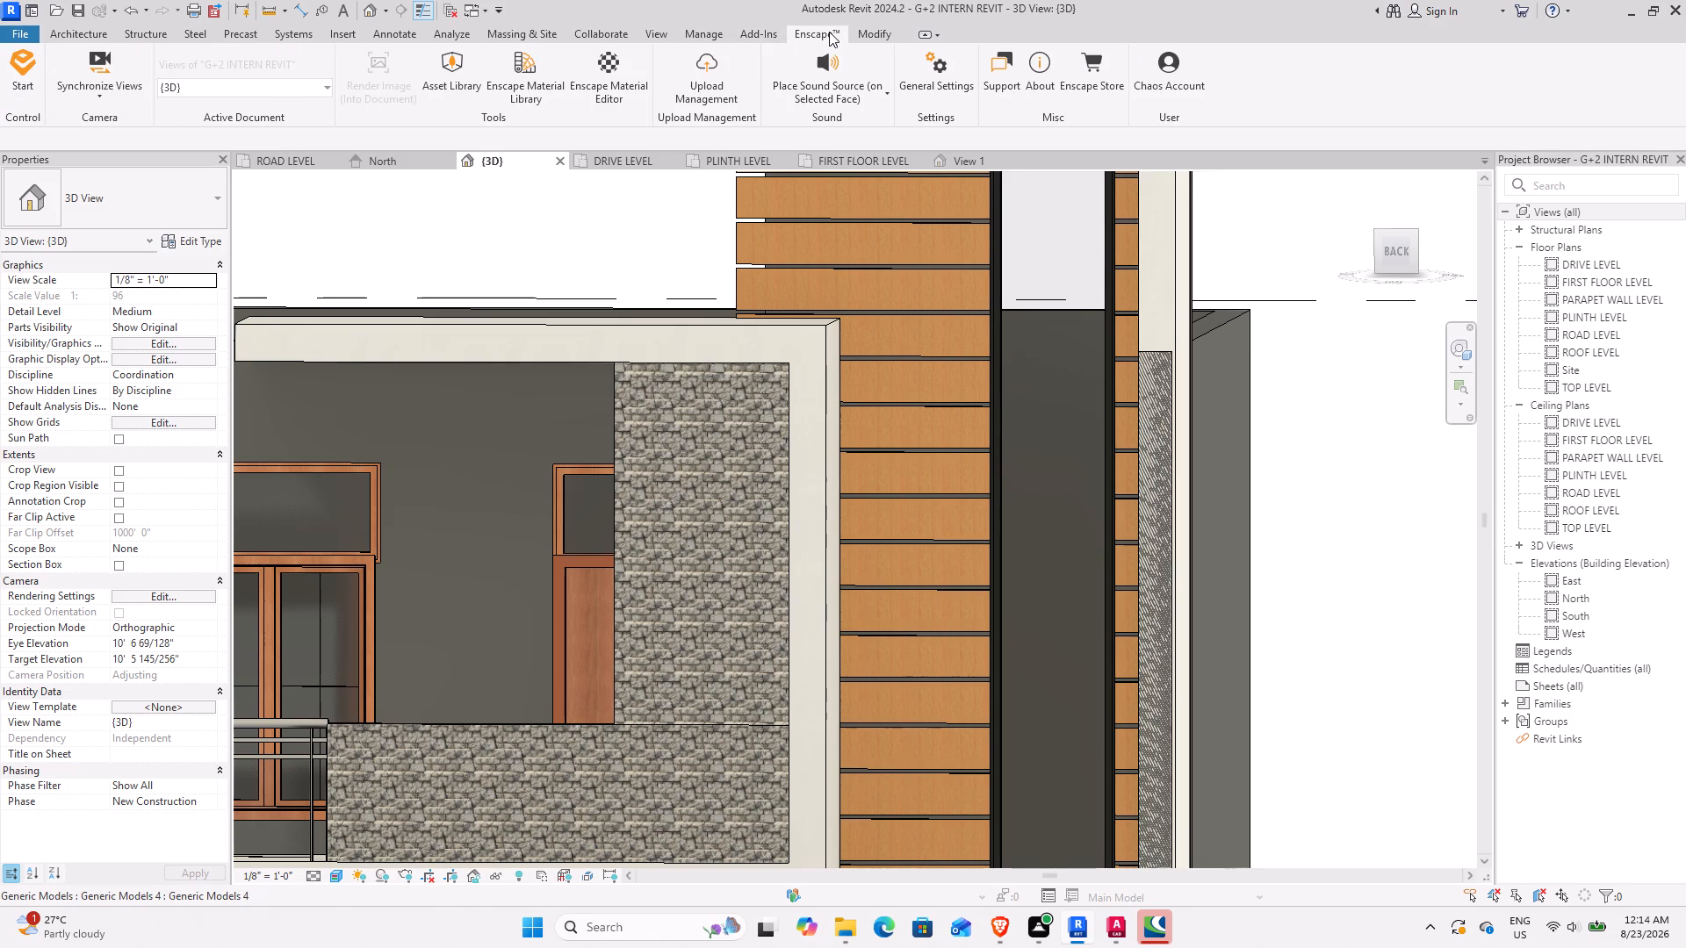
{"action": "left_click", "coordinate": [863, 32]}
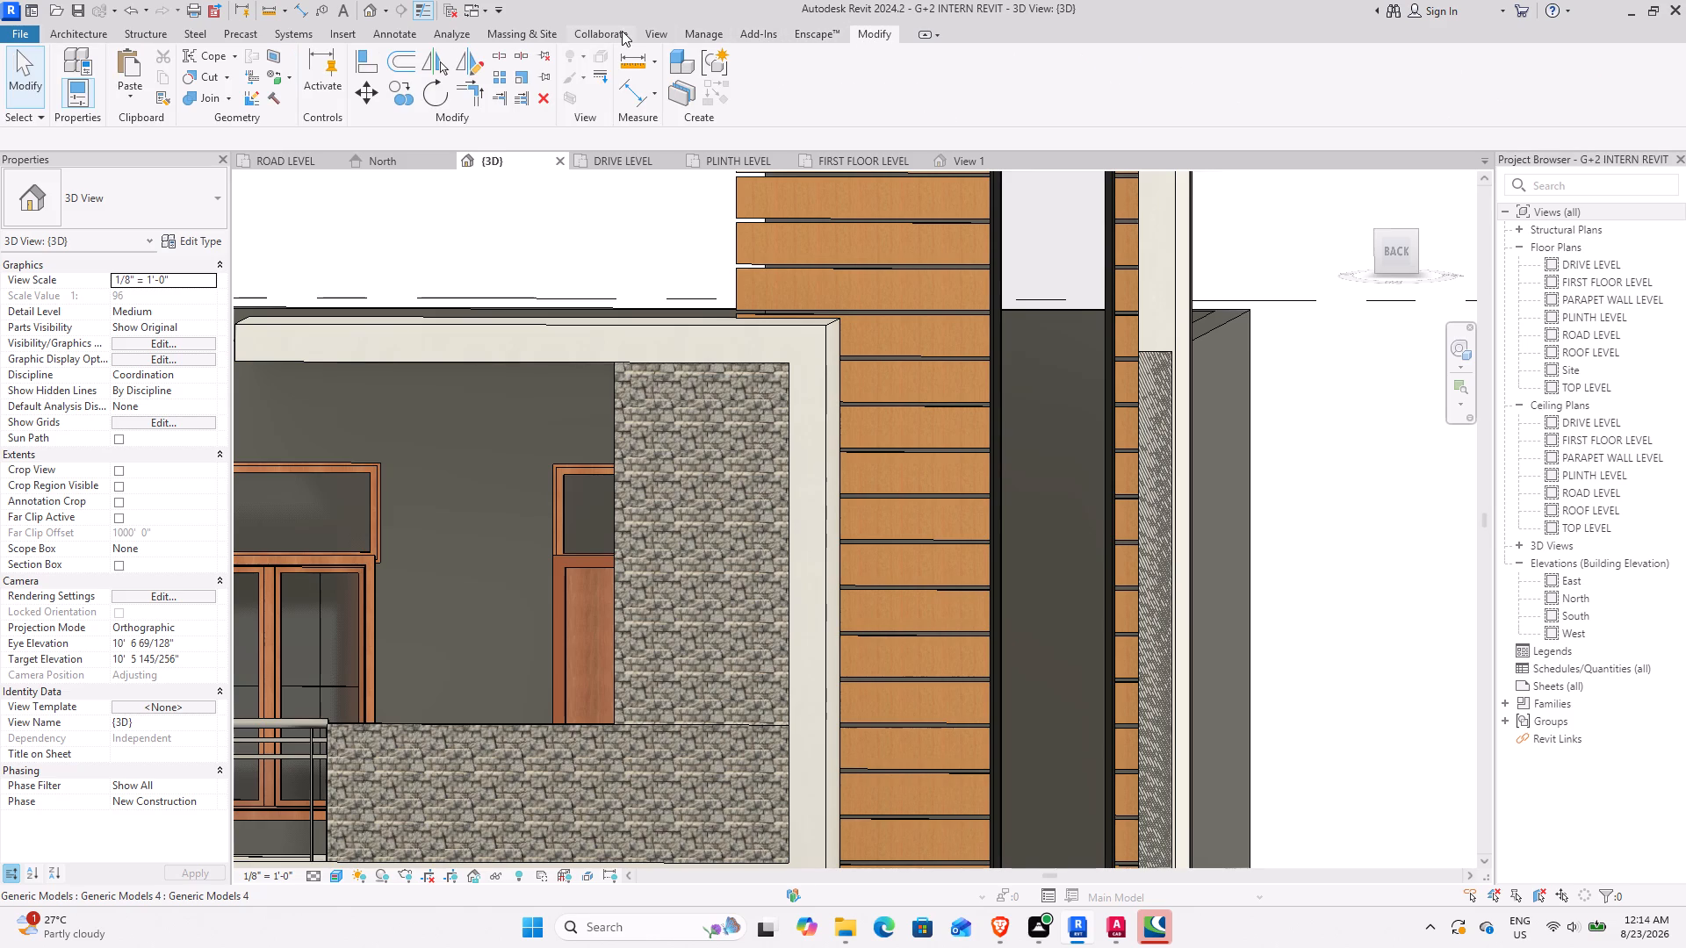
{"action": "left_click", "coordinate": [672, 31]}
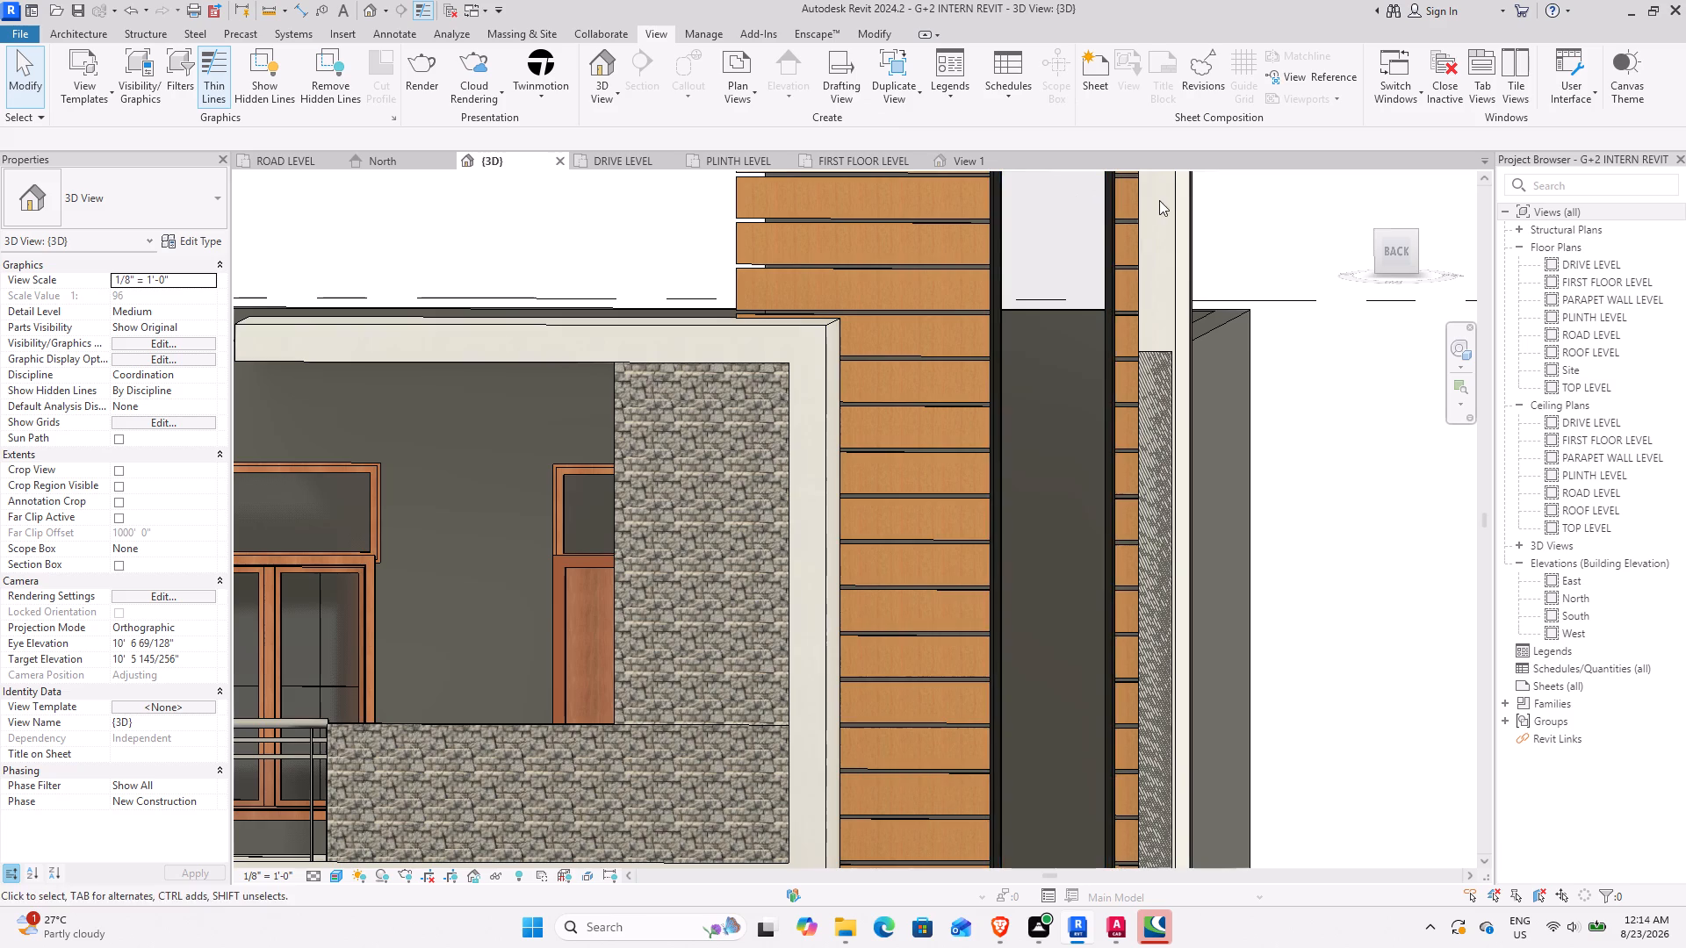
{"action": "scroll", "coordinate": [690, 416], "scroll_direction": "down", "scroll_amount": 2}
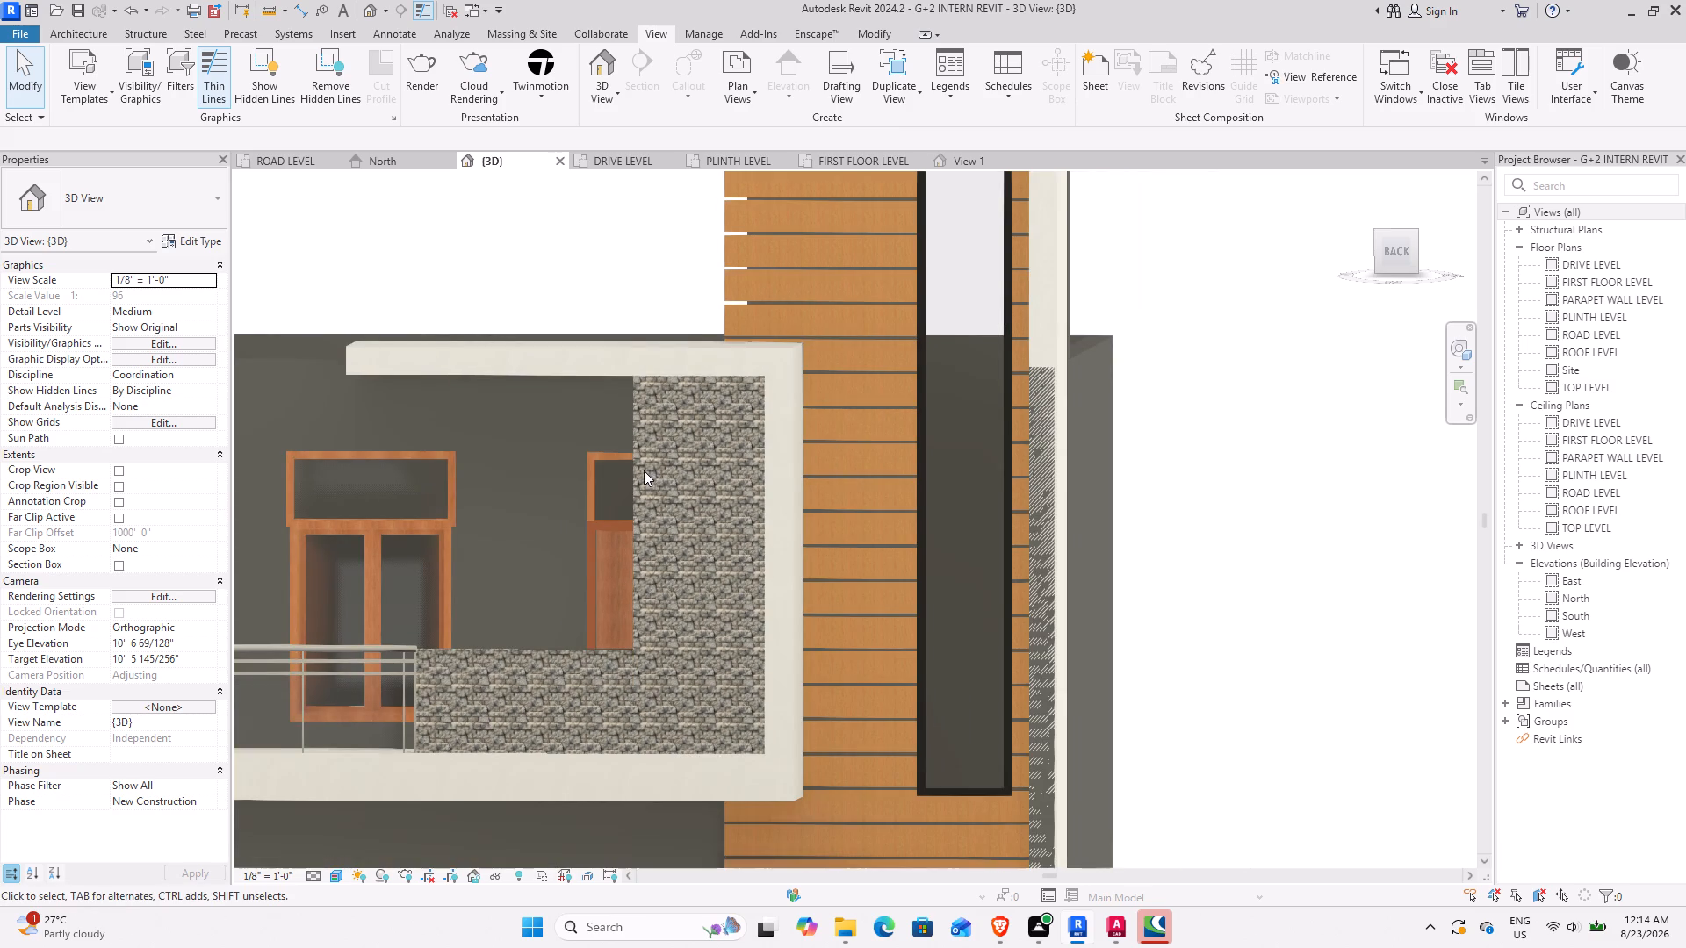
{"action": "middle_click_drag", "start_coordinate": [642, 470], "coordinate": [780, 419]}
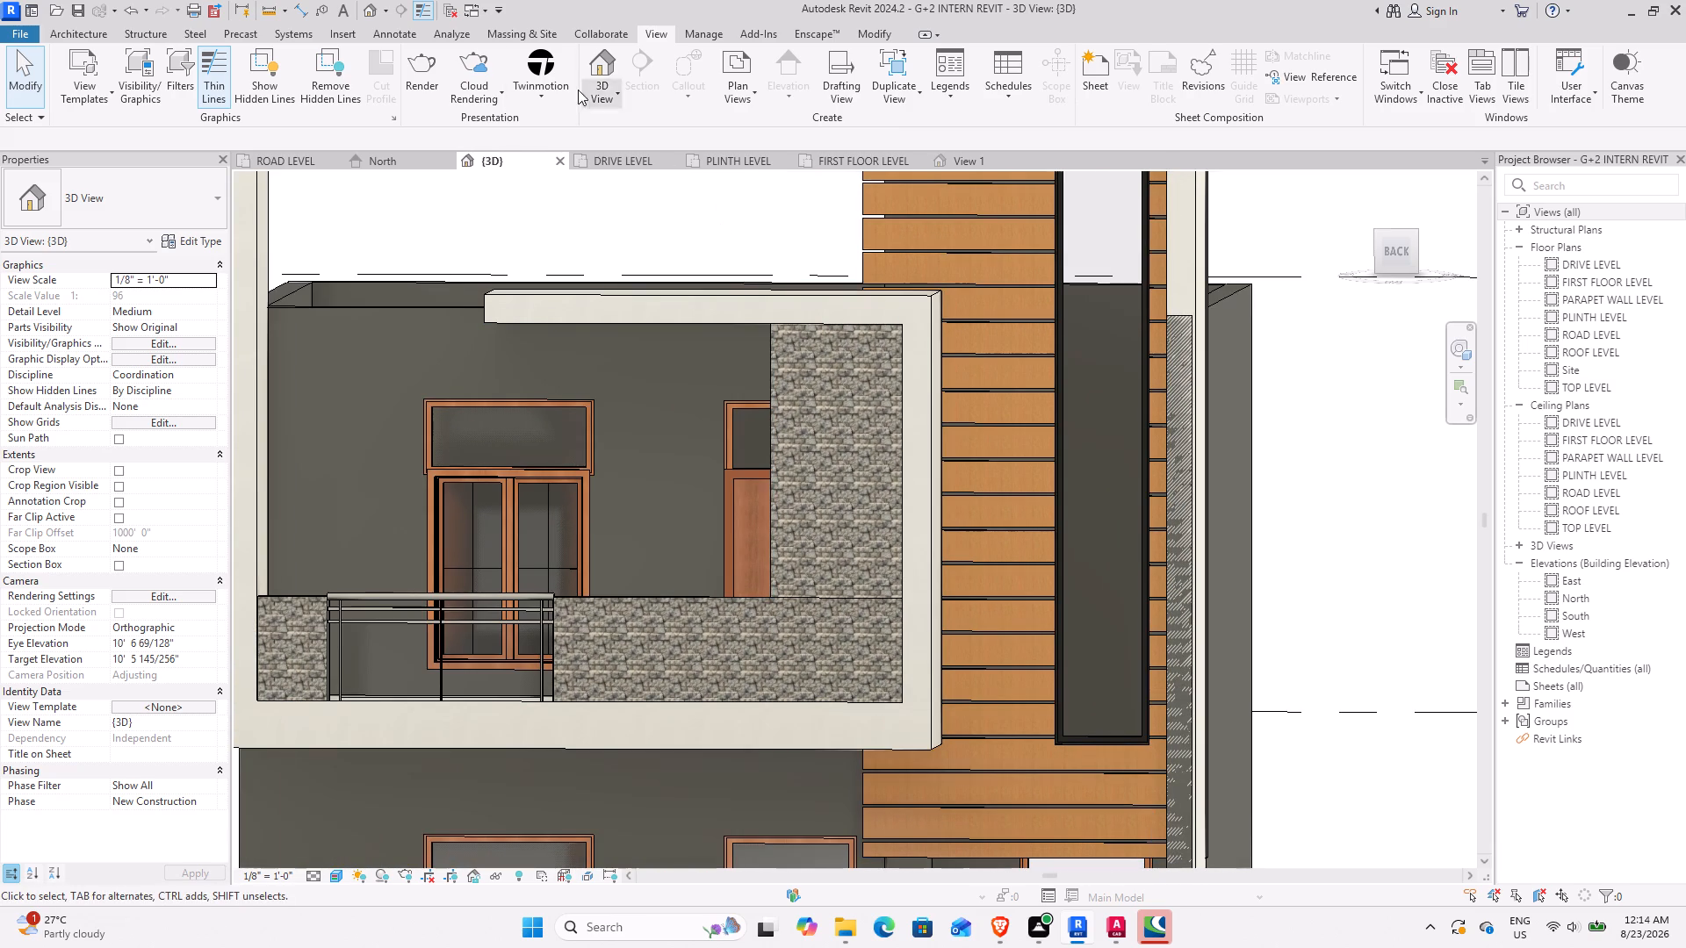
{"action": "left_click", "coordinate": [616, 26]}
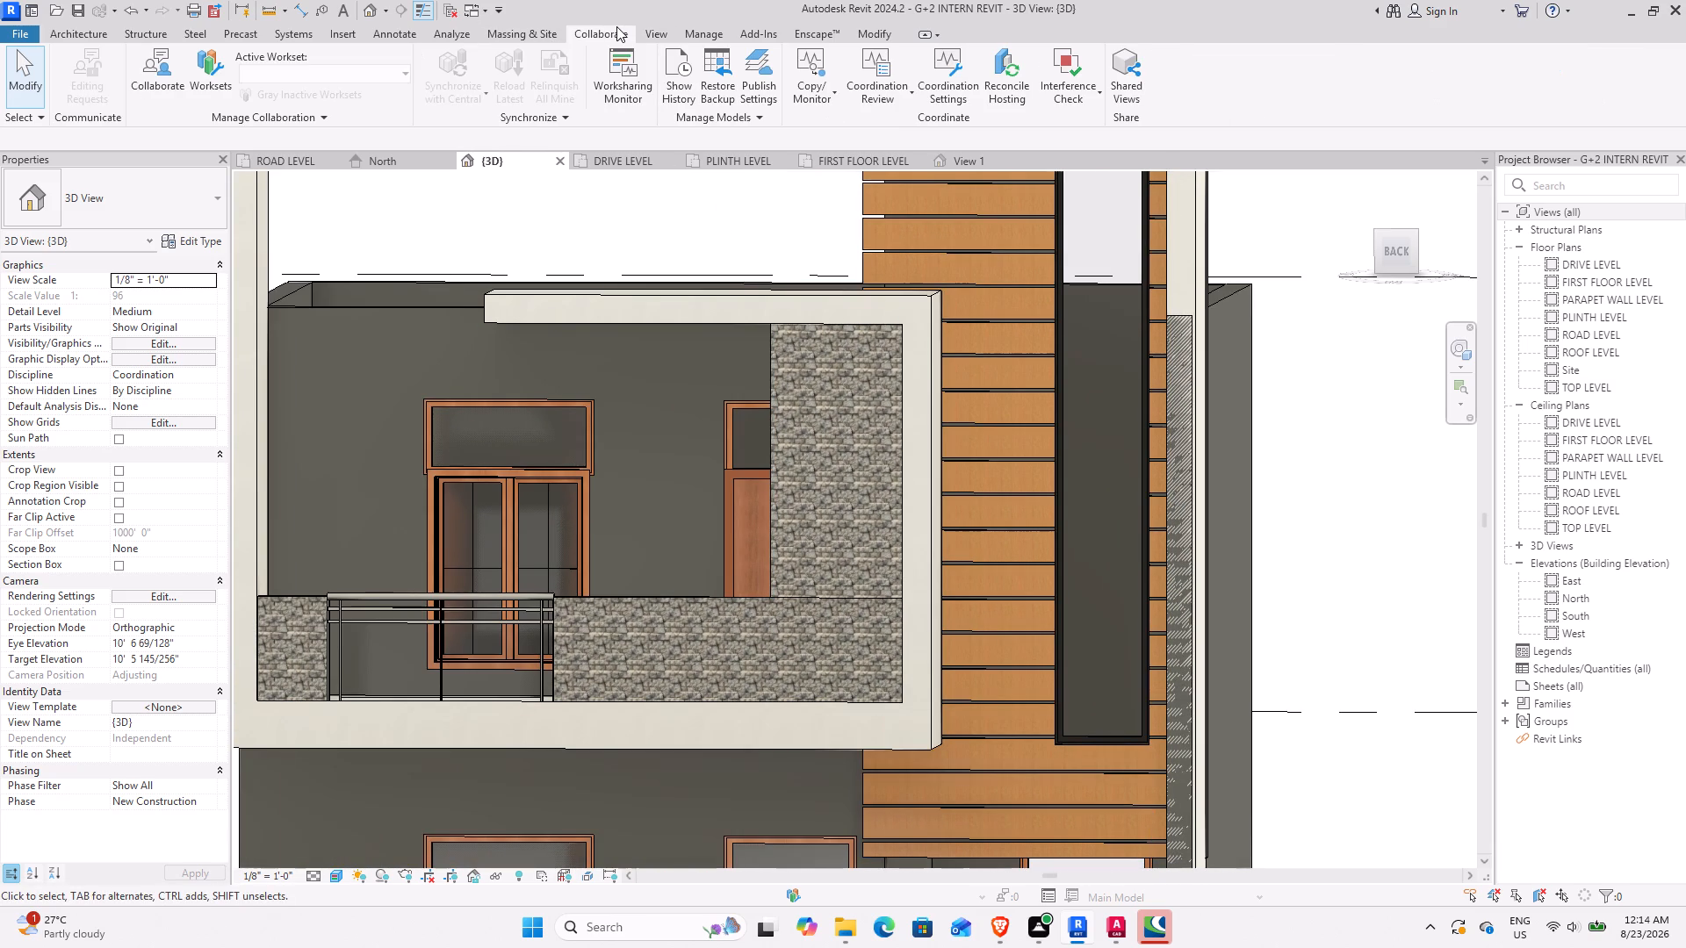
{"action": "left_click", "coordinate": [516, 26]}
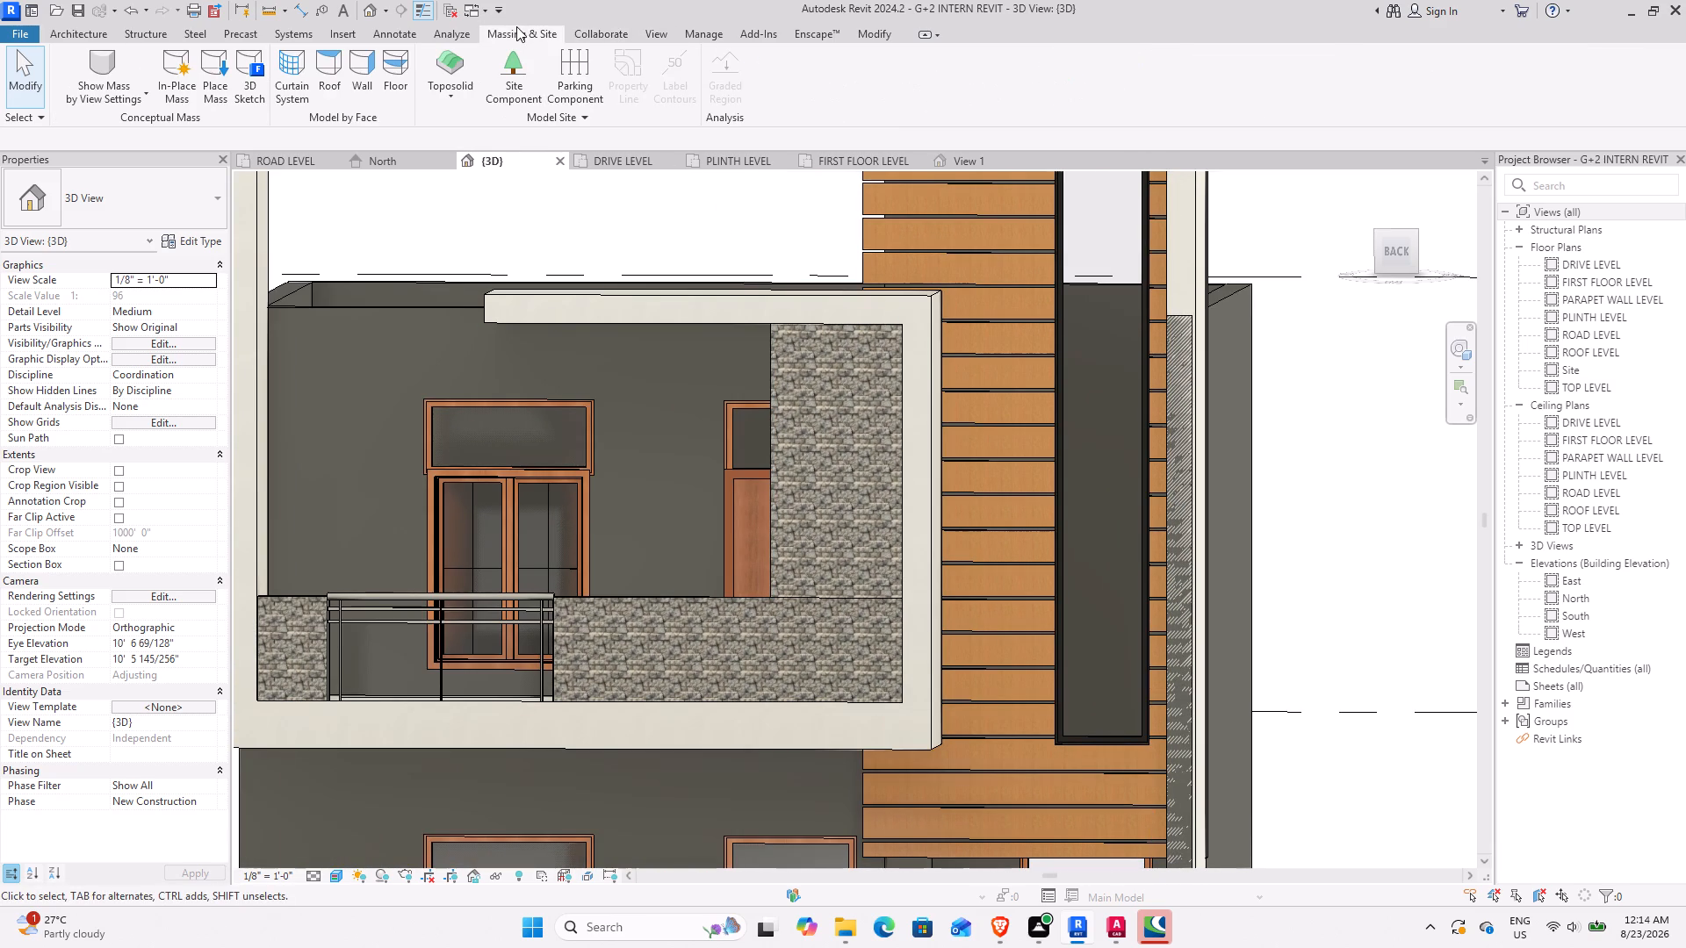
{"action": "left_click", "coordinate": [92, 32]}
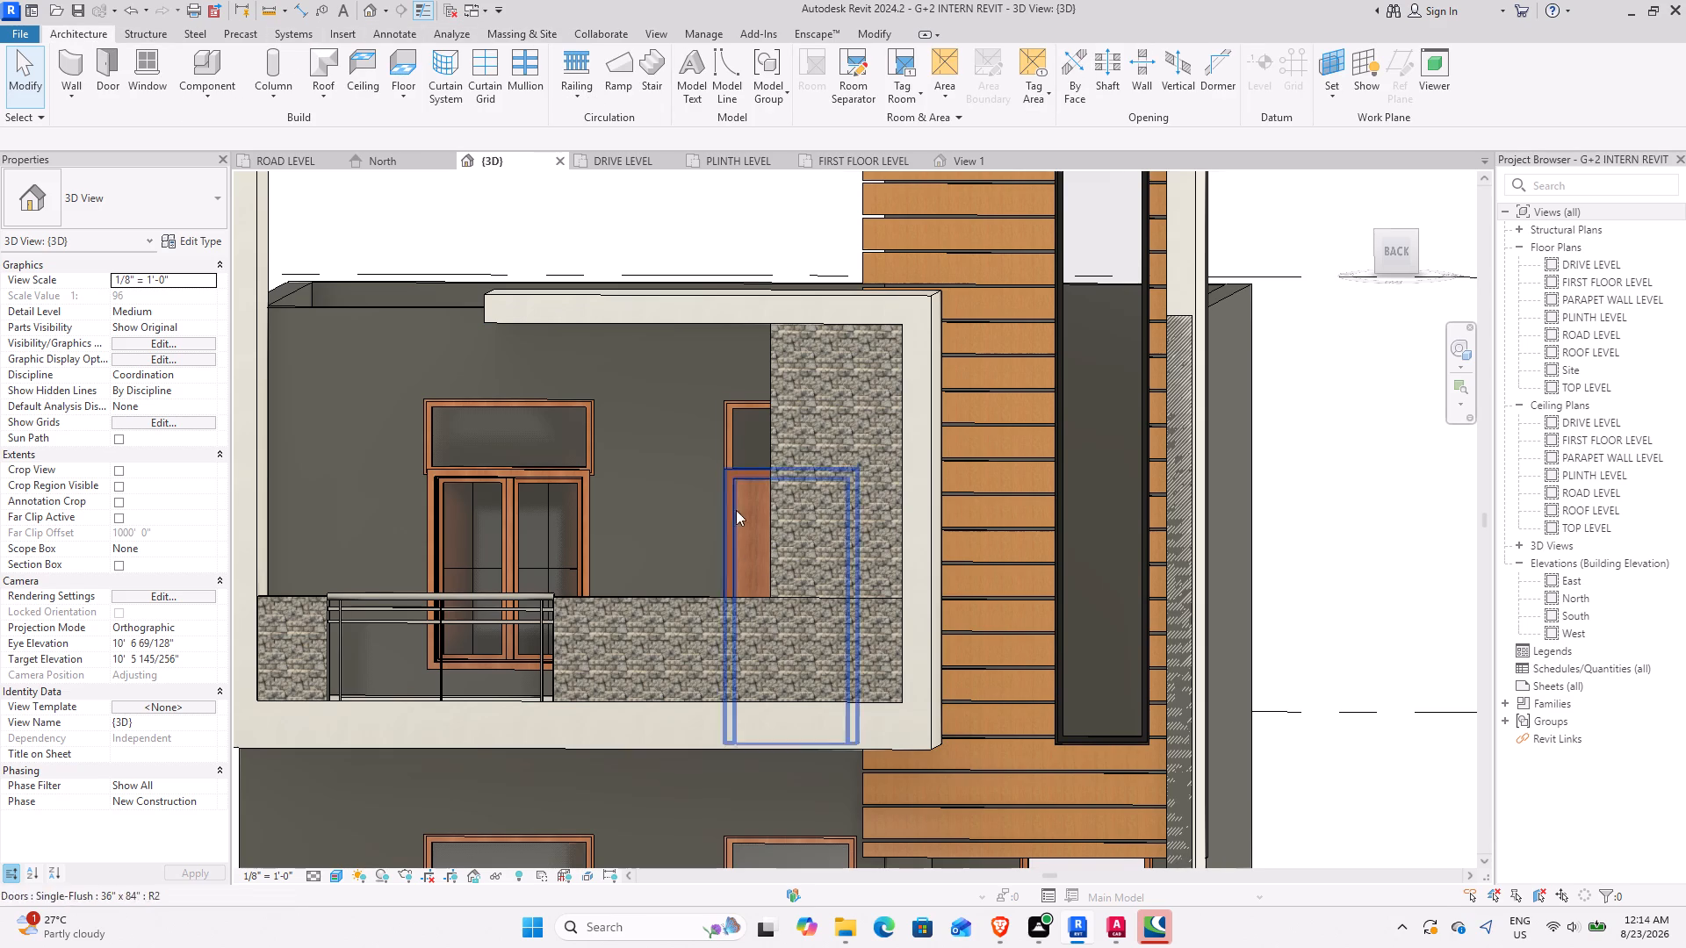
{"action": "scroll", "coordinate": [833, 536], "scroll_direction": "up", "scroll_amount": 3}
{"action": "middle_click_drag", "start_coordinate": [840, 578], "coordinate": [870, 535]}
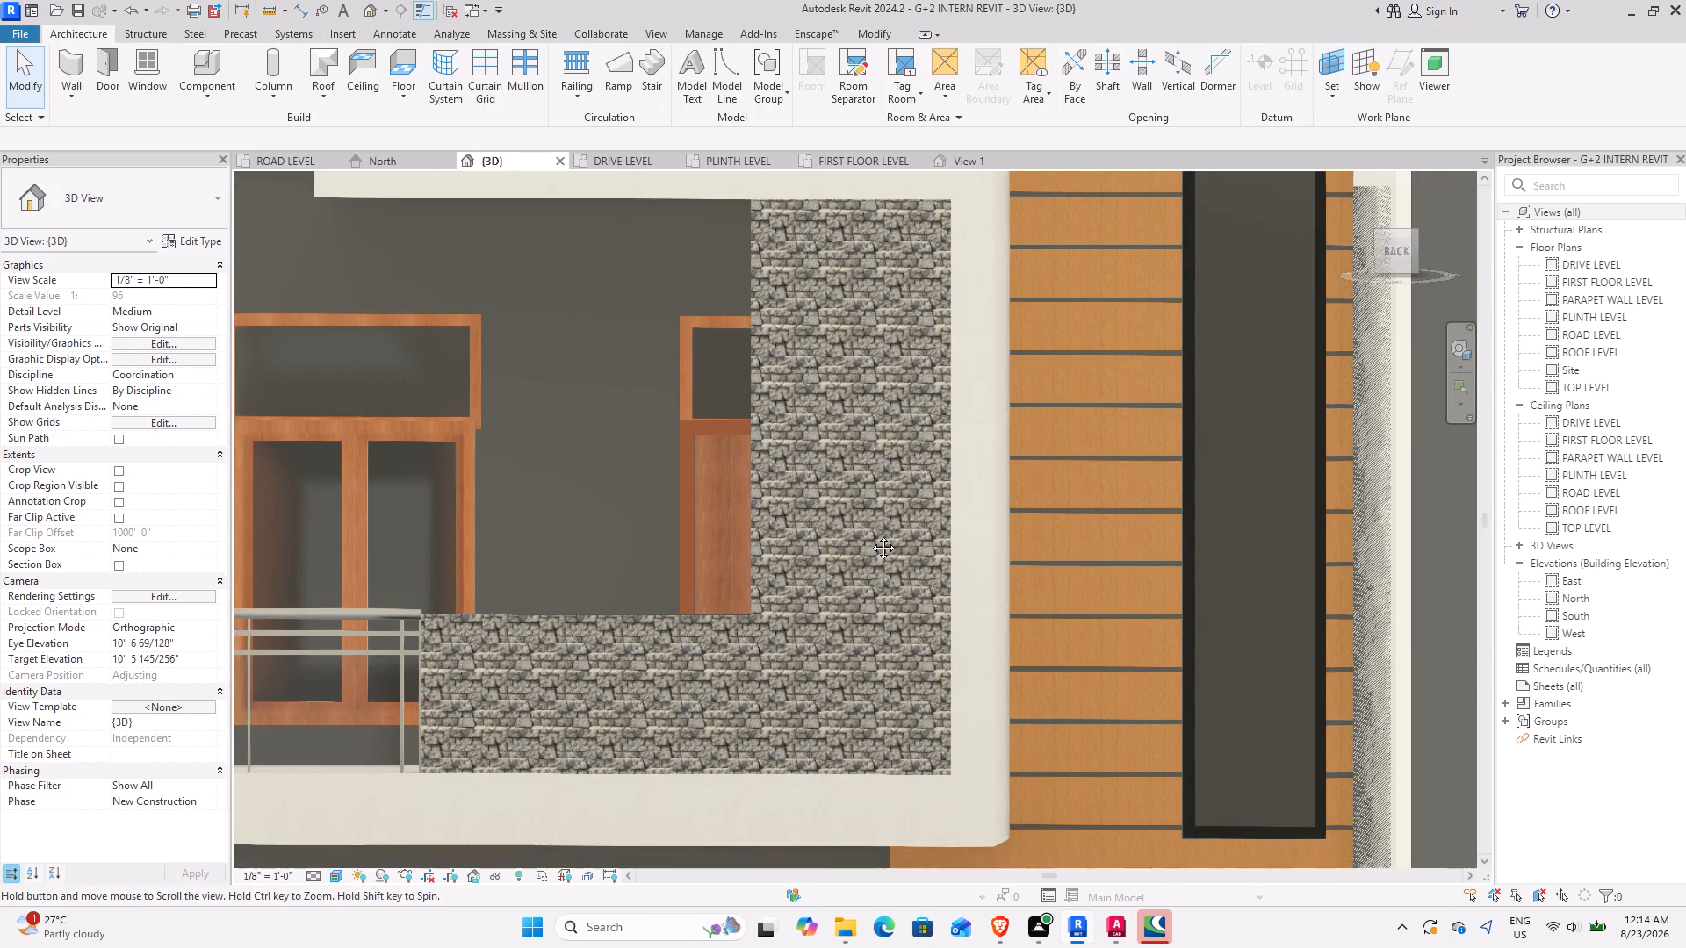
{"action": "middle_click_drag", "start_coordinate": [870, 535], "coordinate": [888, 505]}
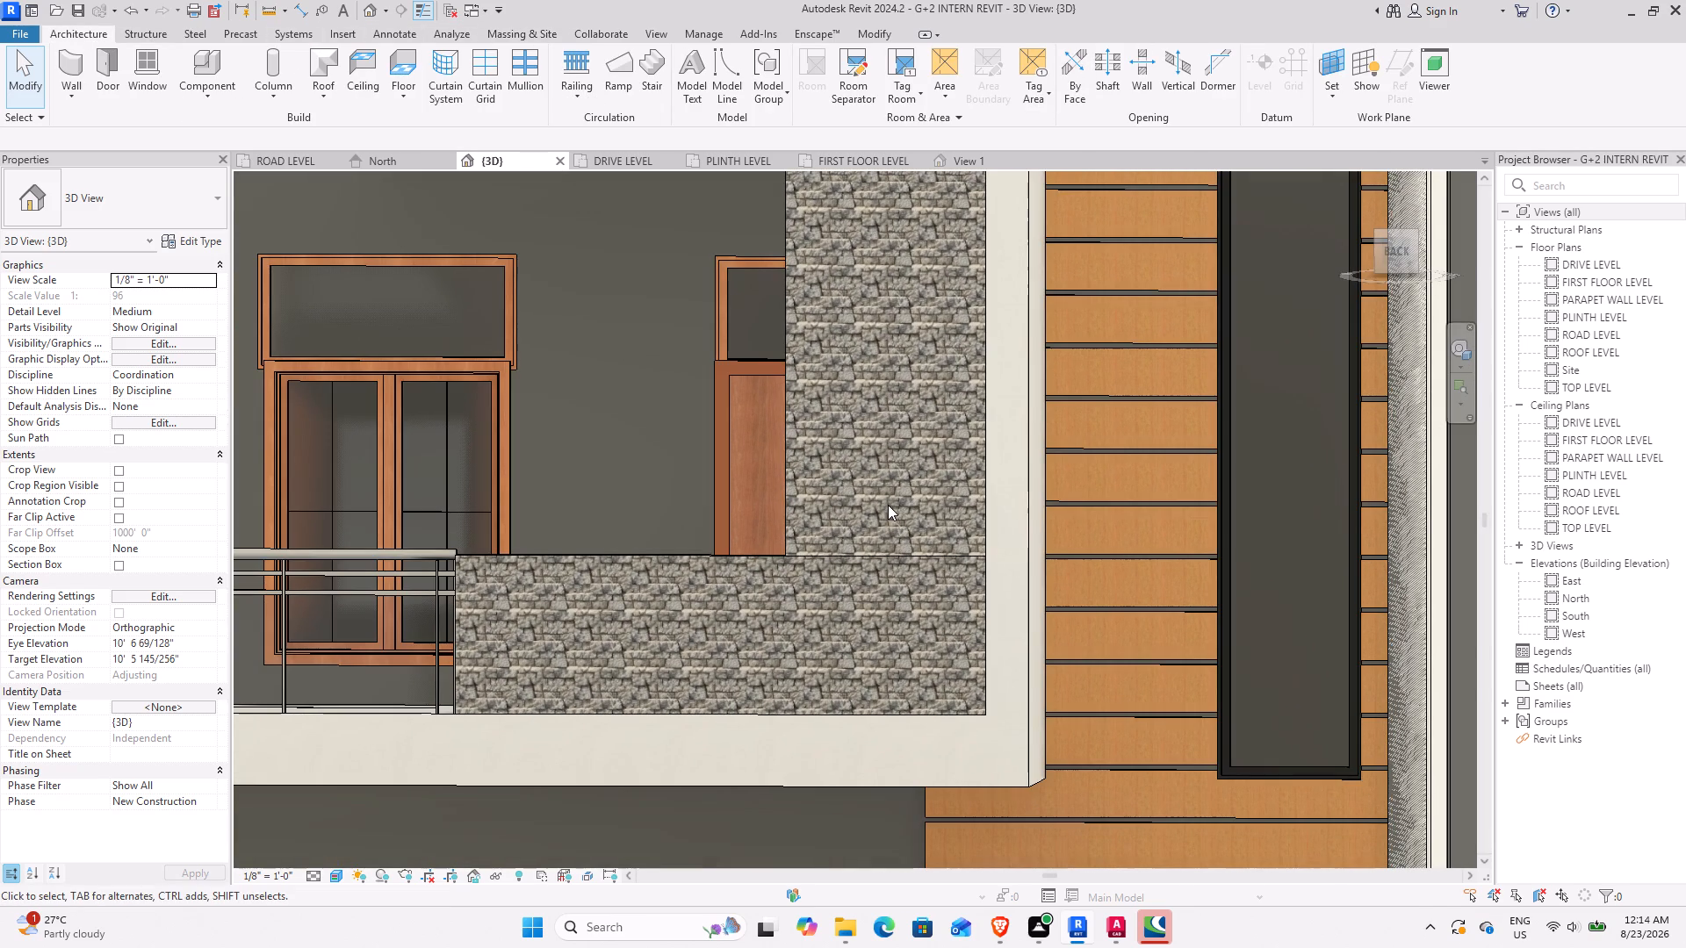
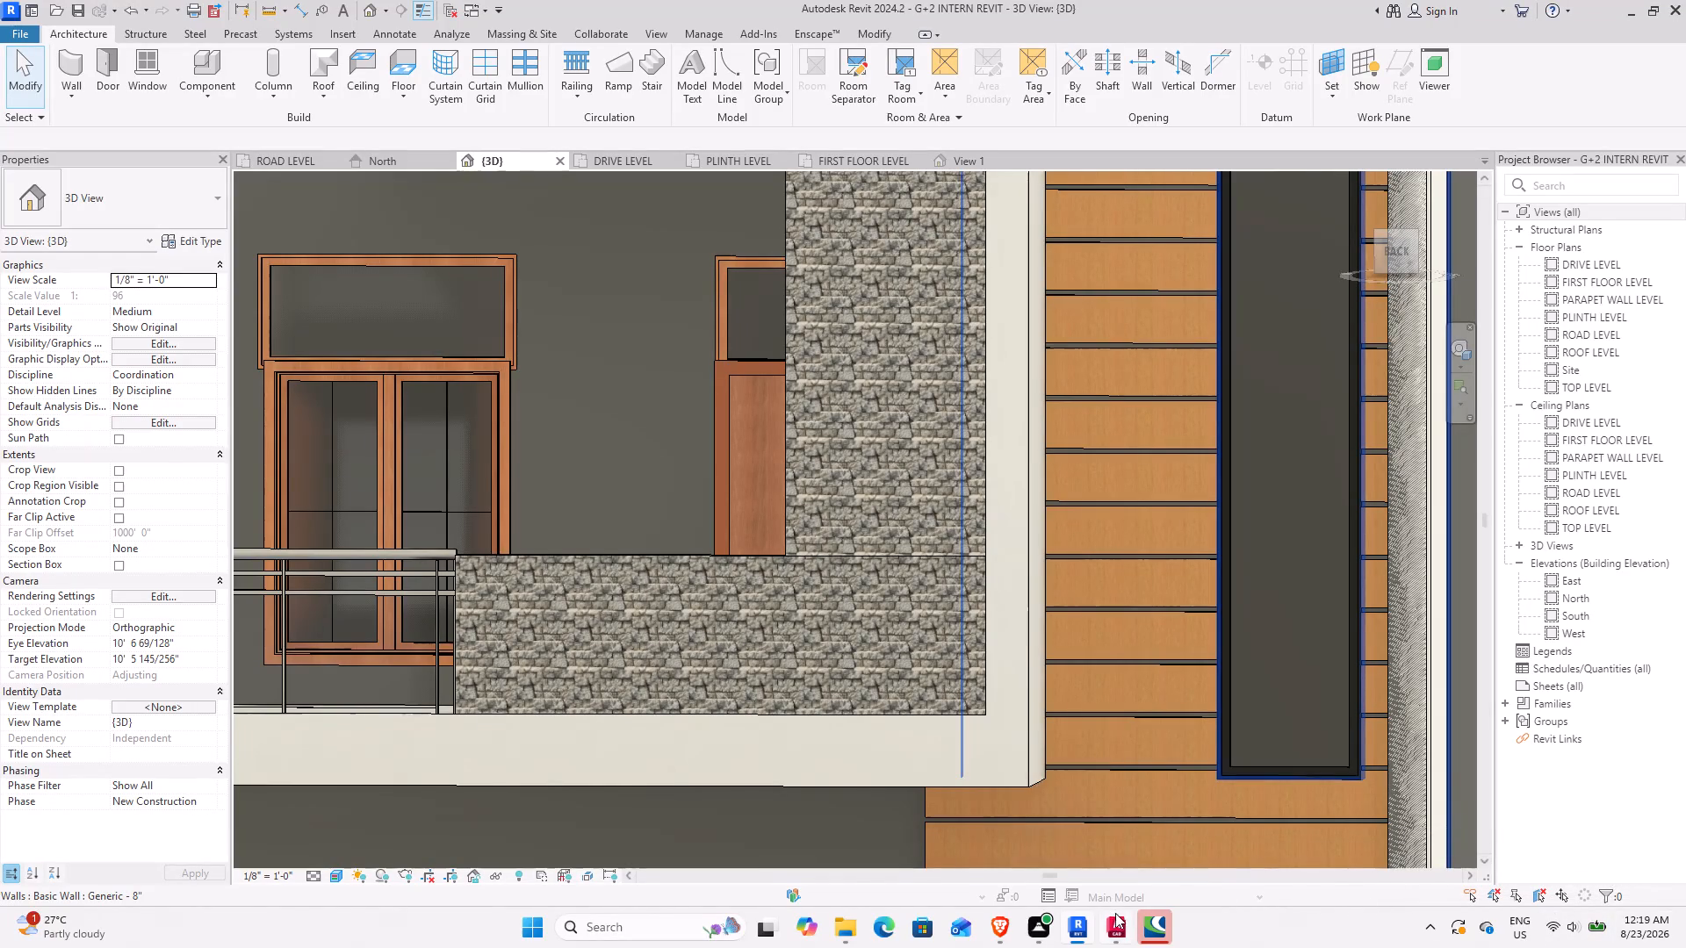
Start a new family and find the Generic Model templates in the English-Imperial folder.
{"action": "scroll", "coordinate": [902, 496], "scroll_direction": "down", "scroll_amount": 8}
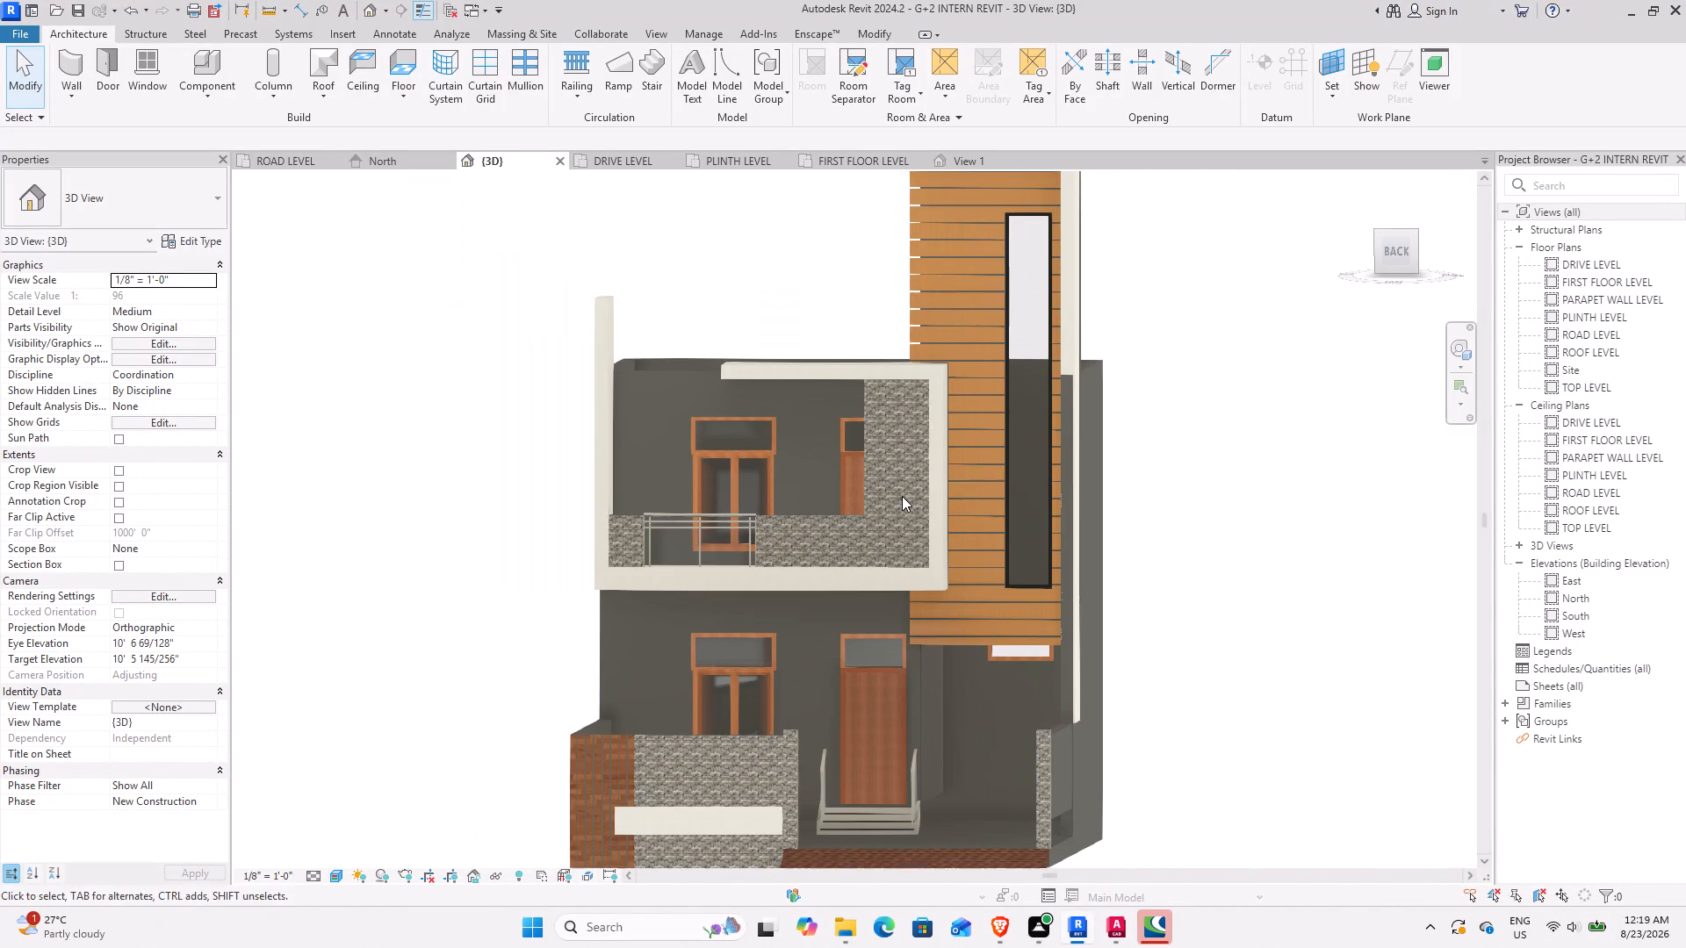
{"action": "scroll", "coordinate": [852, 430], "scroll_direction": "up", "scroll_amount": 3}
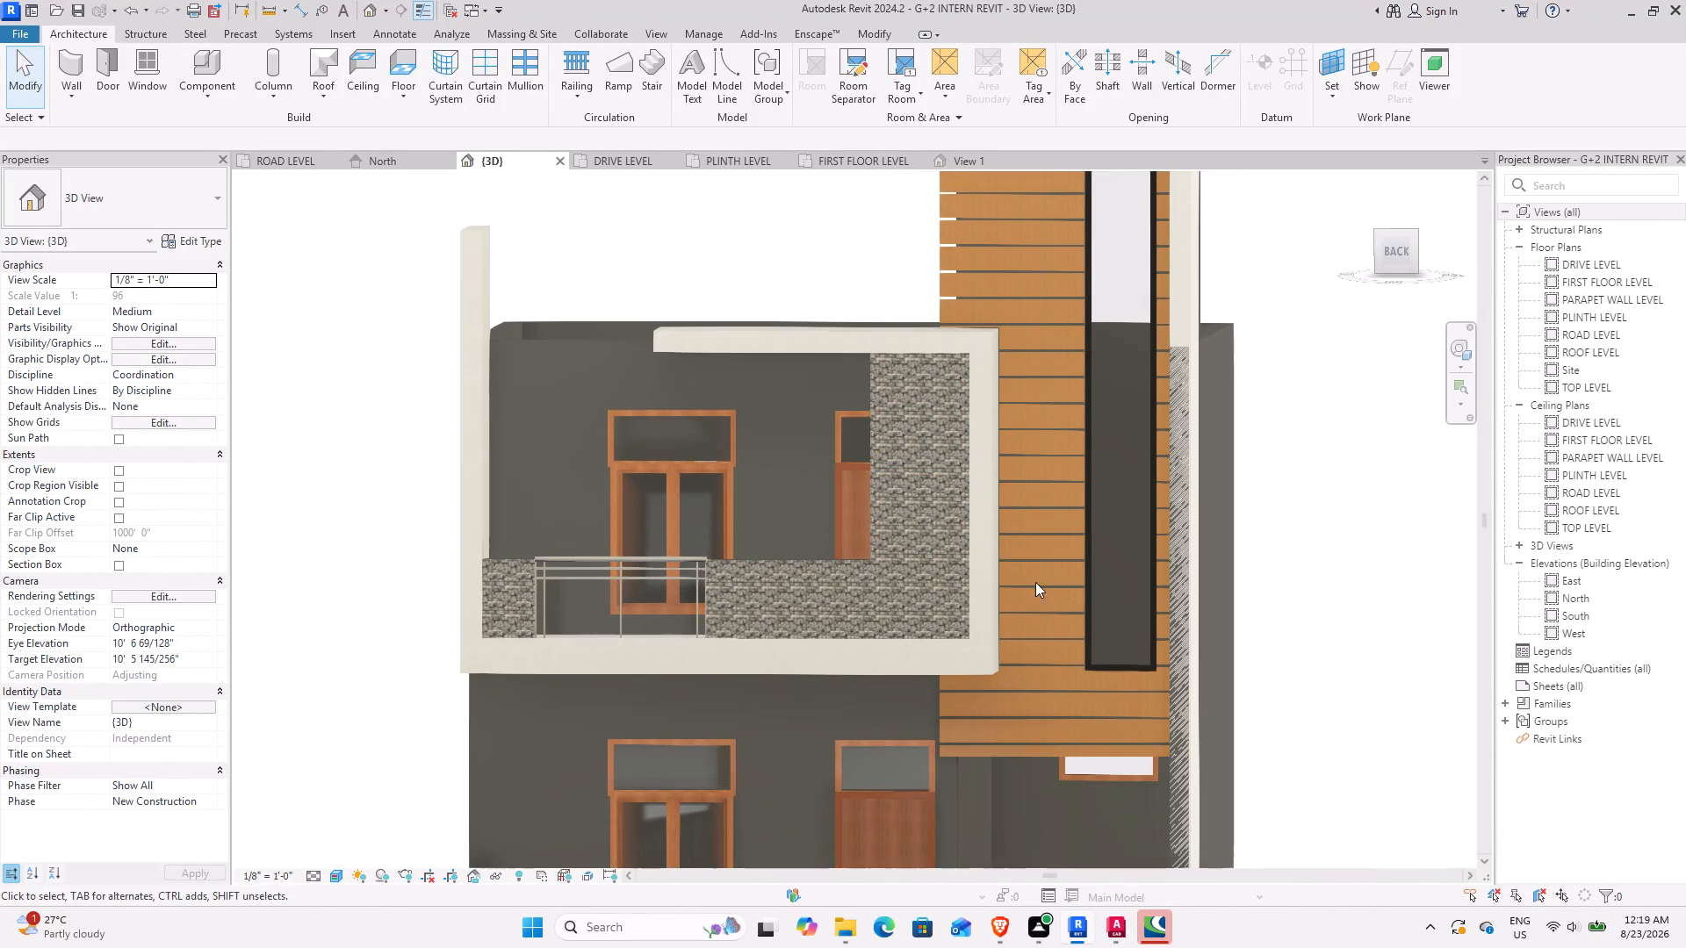
{"action": "scroll", "coordinate": [923, 528], "scroll_direction": "down", "scroll_amount": 2}
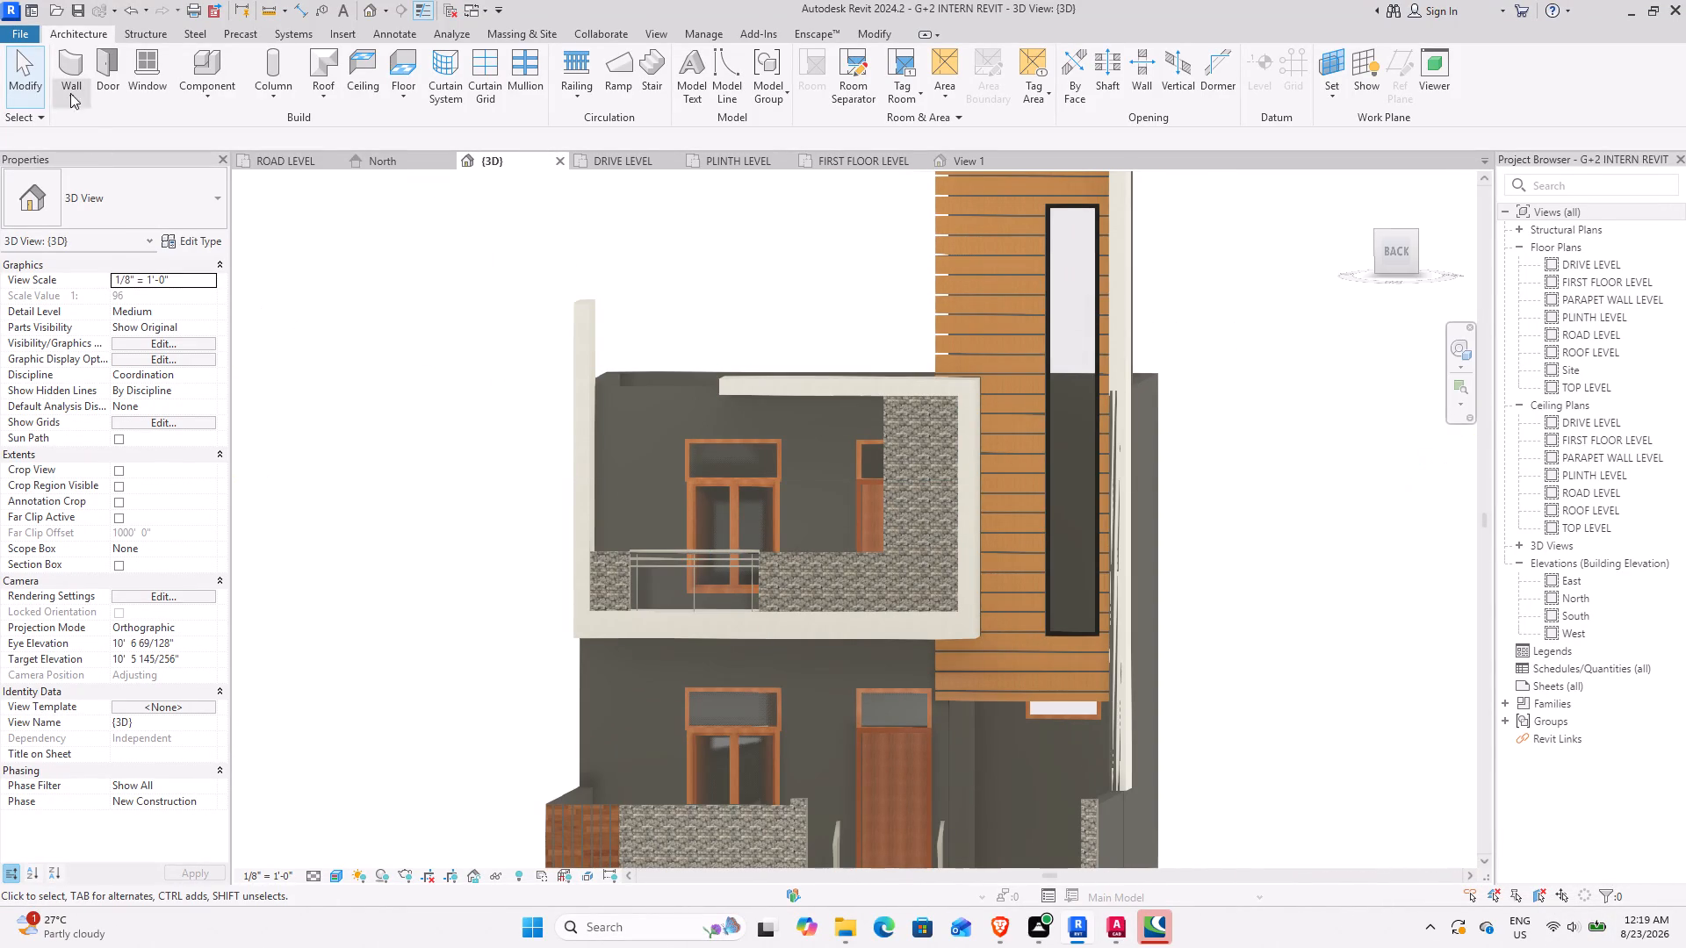
{"action": "left_click", "coordinate": [13, 31]}
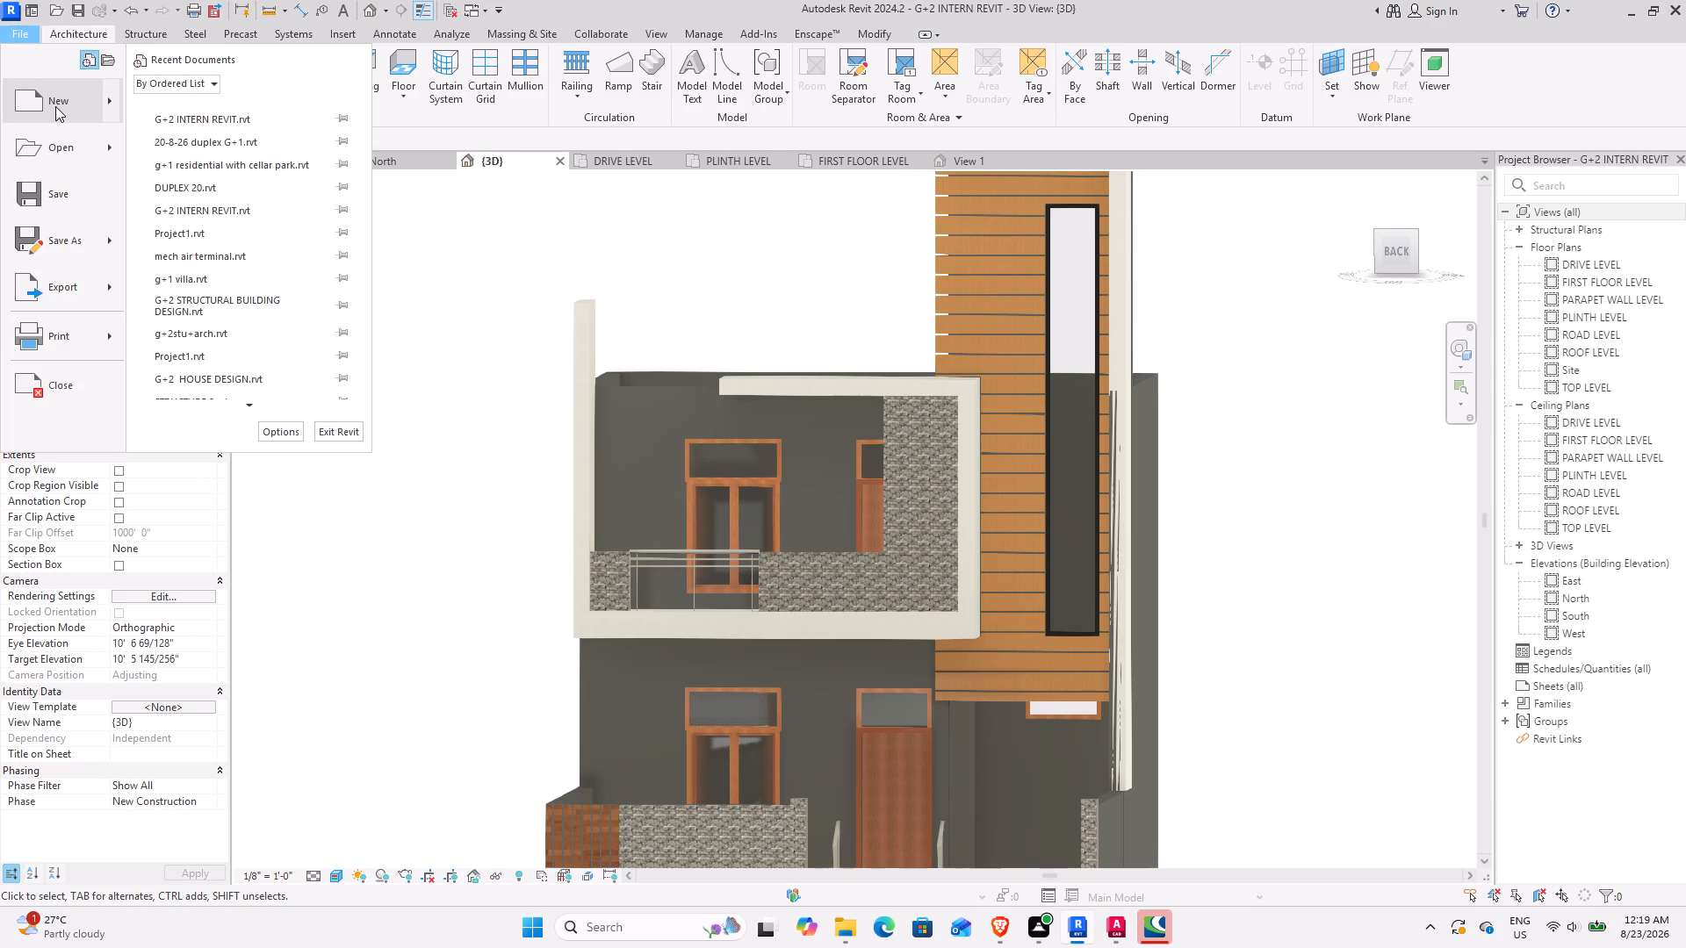
{"action": "left_click", "coordinate": [204, 154]}
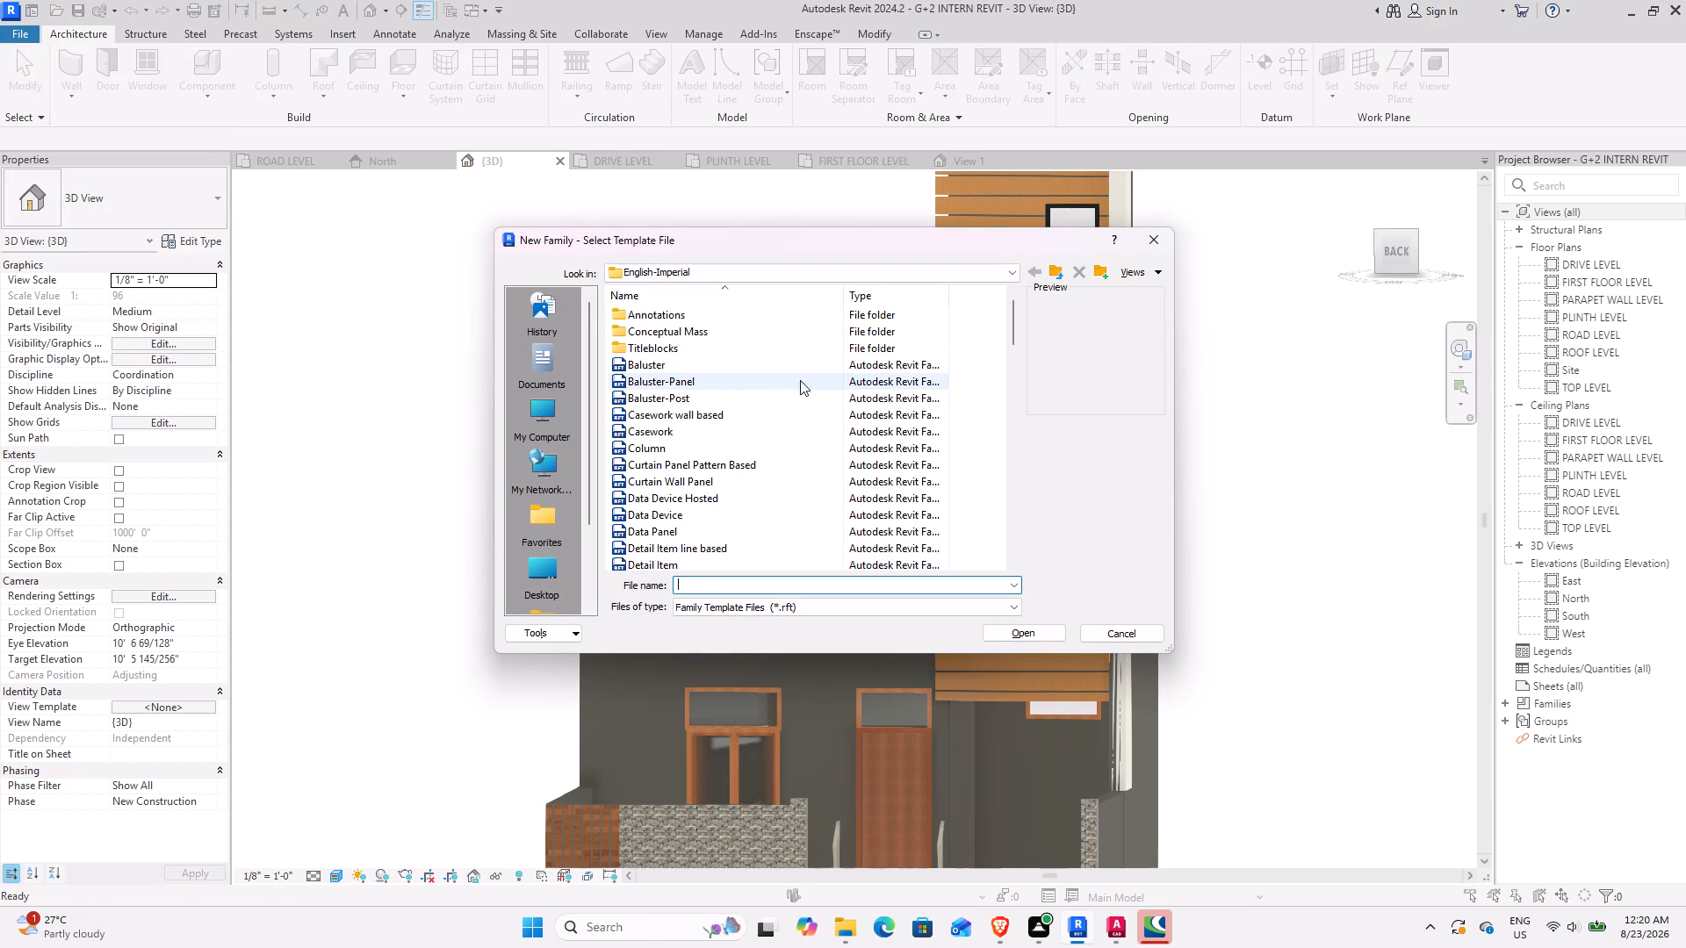
{"action": "left_click", "coordinate": [725, 457]}
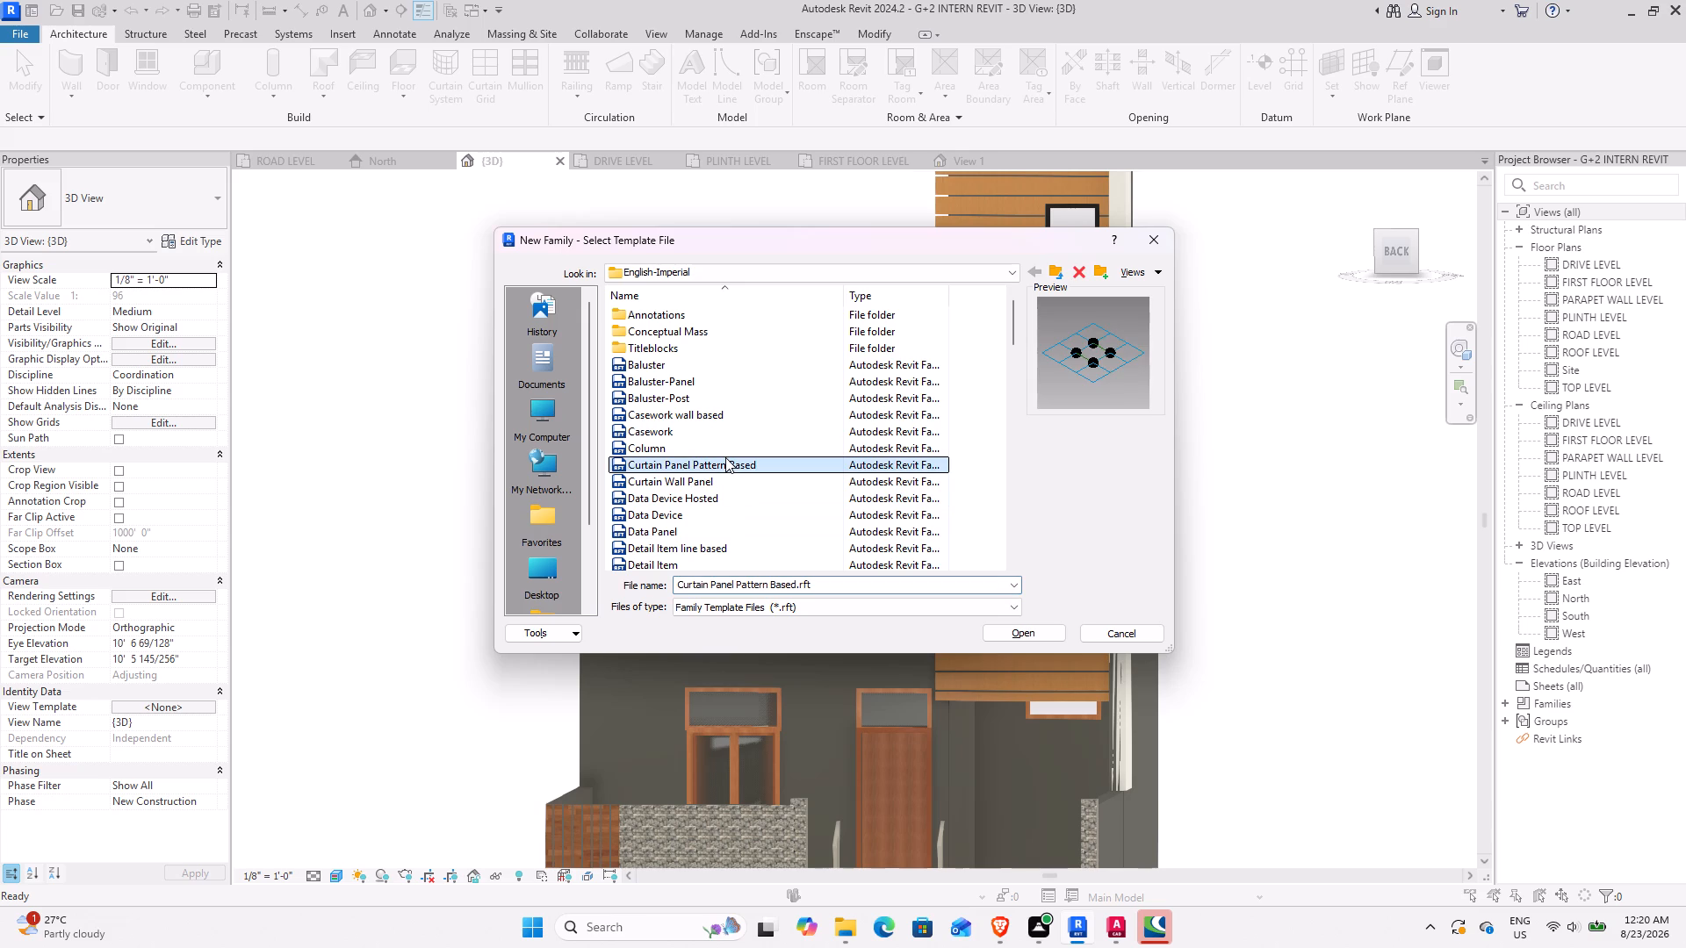
{"action": "key", "text": "g"}
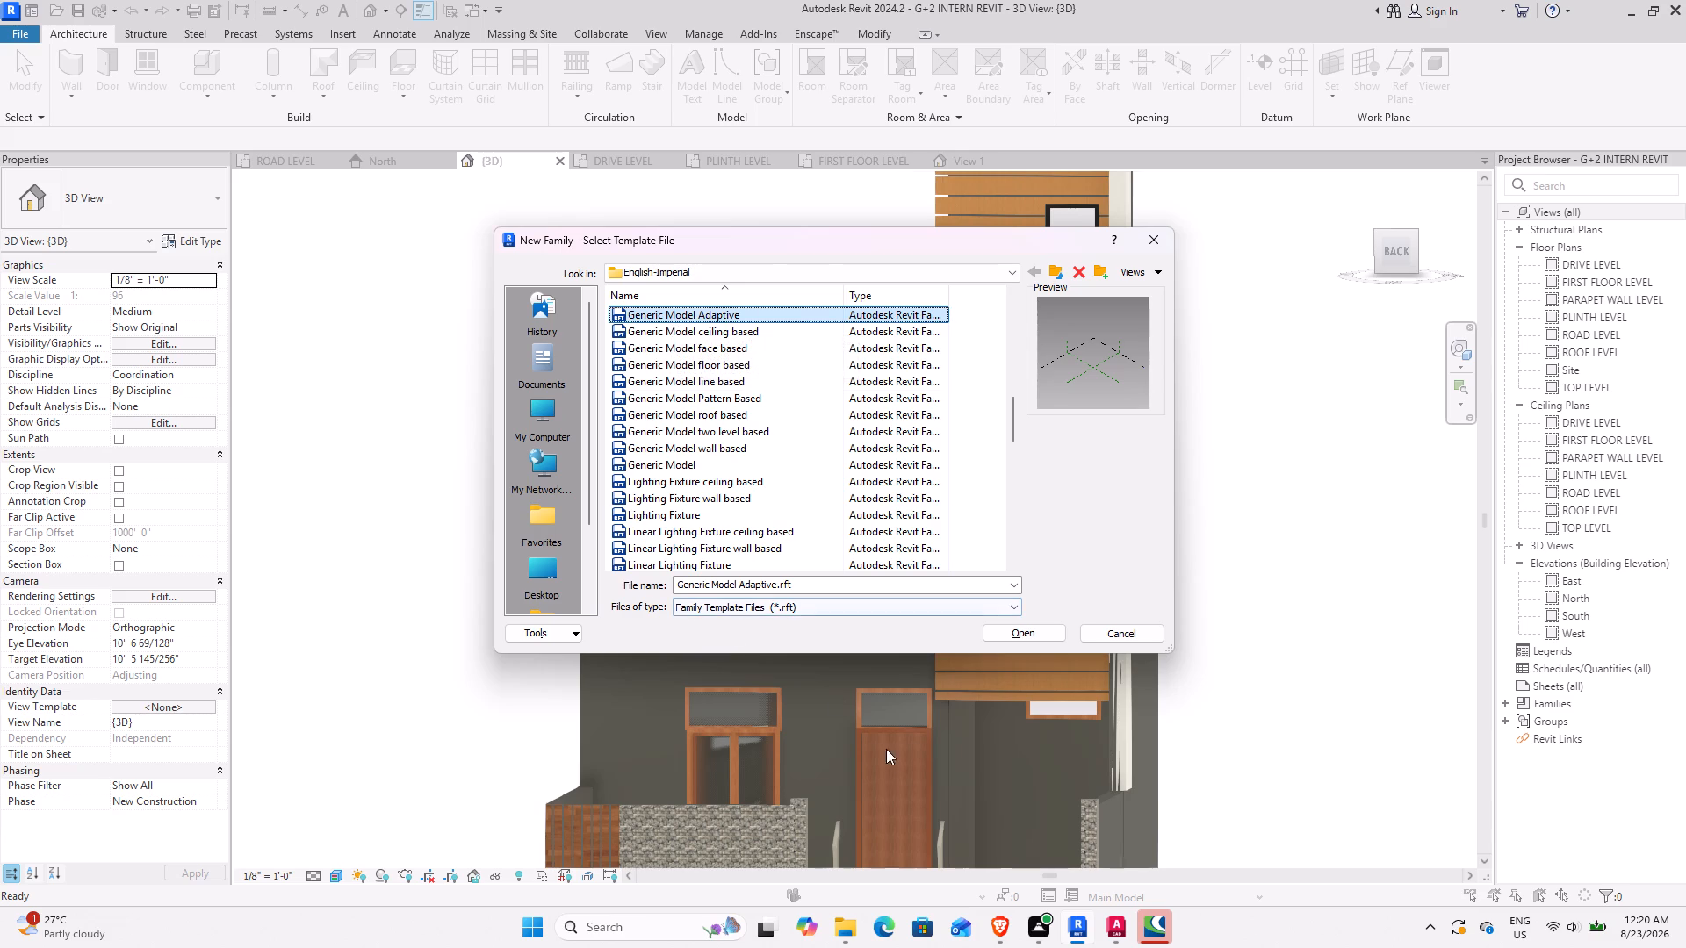
Switch to AutoCAD, clear the selection and examine the extruded jali panel from oblique and top angles.
{"action": "left_click", "coordinate": [1121, 917]}
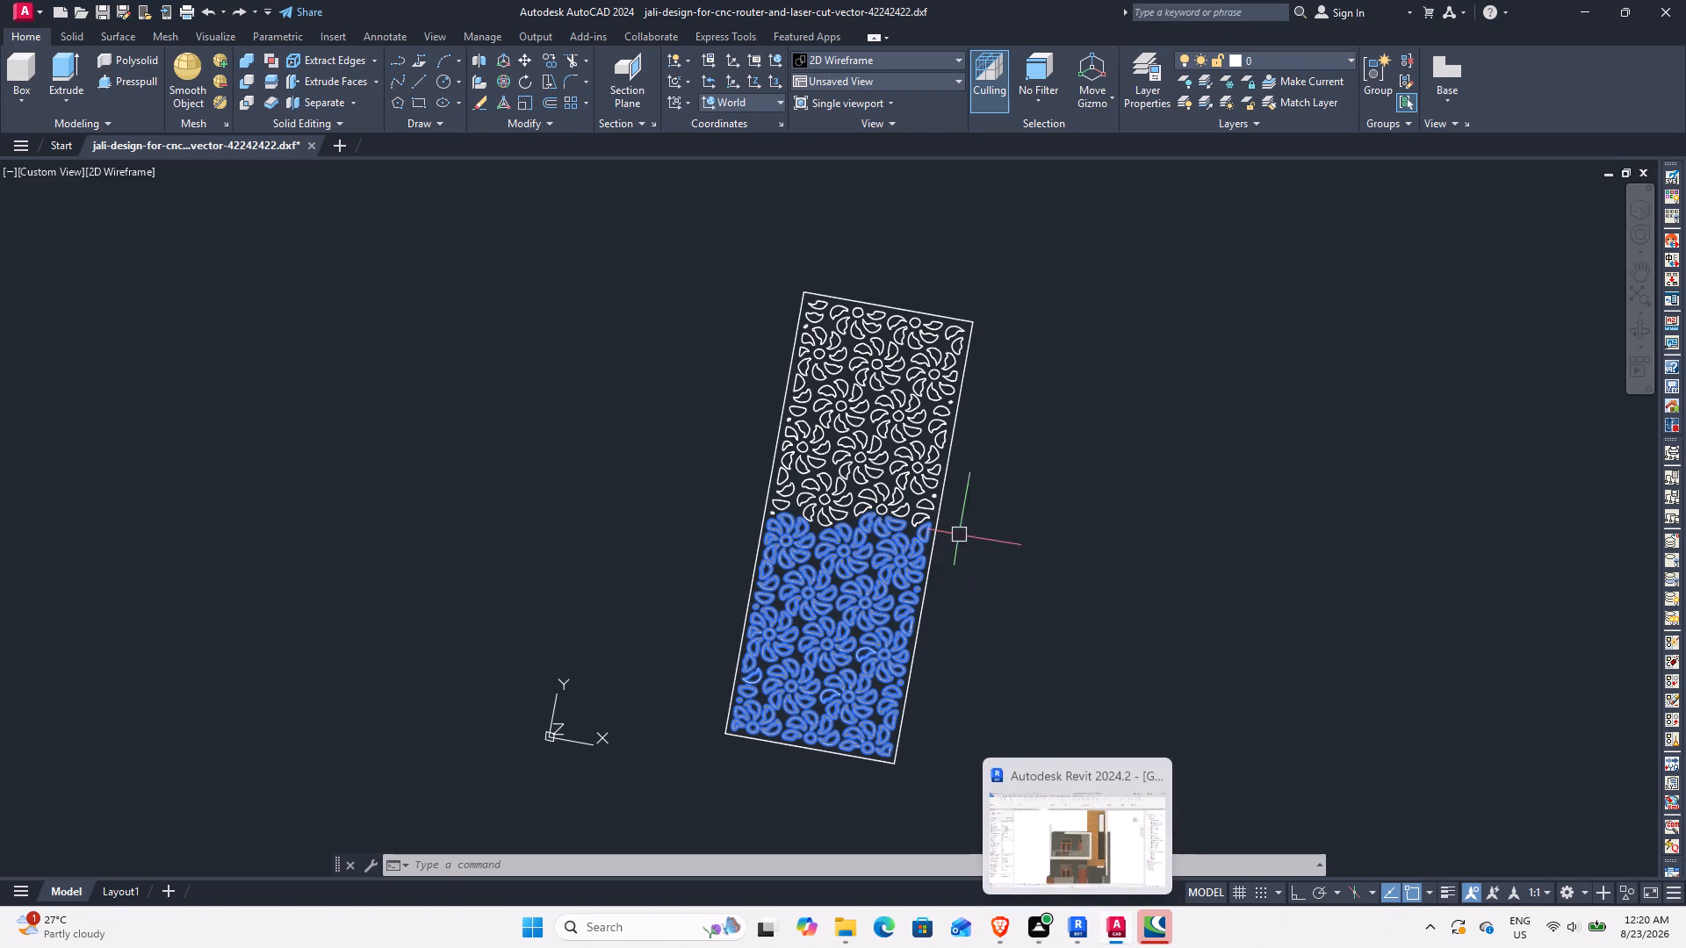
{"action": "left_click", "coordinate": [1084, 489]}
{"action": "left_click", "coordinate": [1094, 484]}
{"action": "key", "text": "Escape"}
{"action": "key", "text": "Escape"}
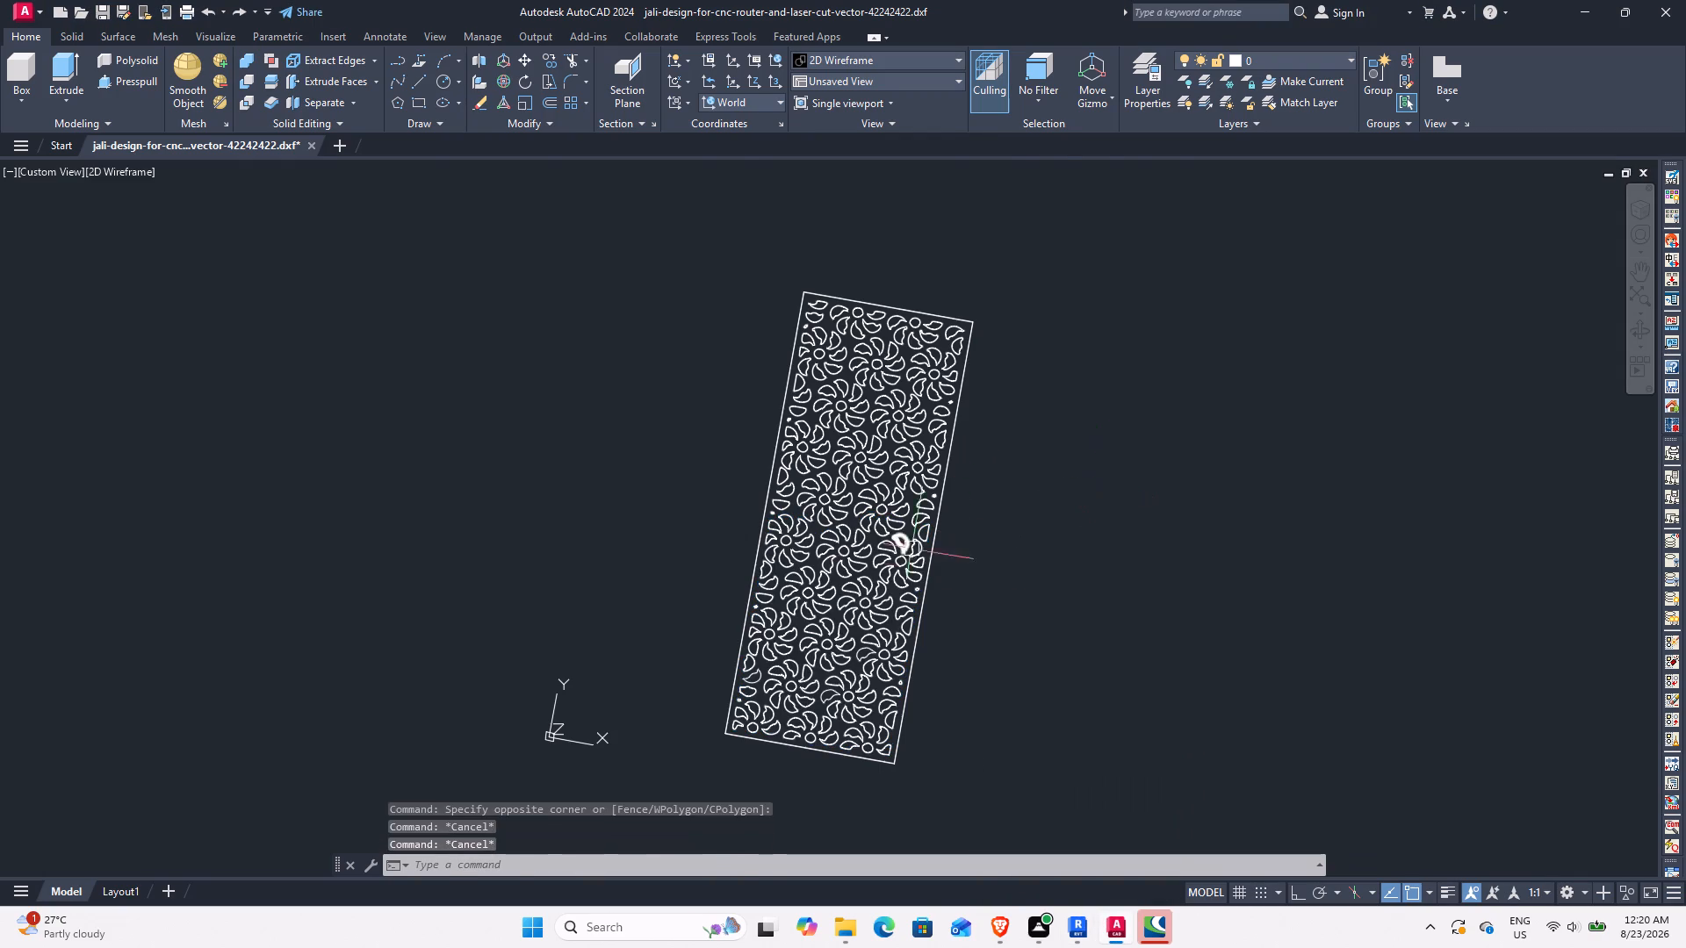
{"action": "scroll", "coordinate": [867, 560], "scroll_direction": "up", "scroll_amount": 7}
{"action": "scroll", "coordinate": [869, 559], "scroll_direction": "down", "scroll_amount": 4}
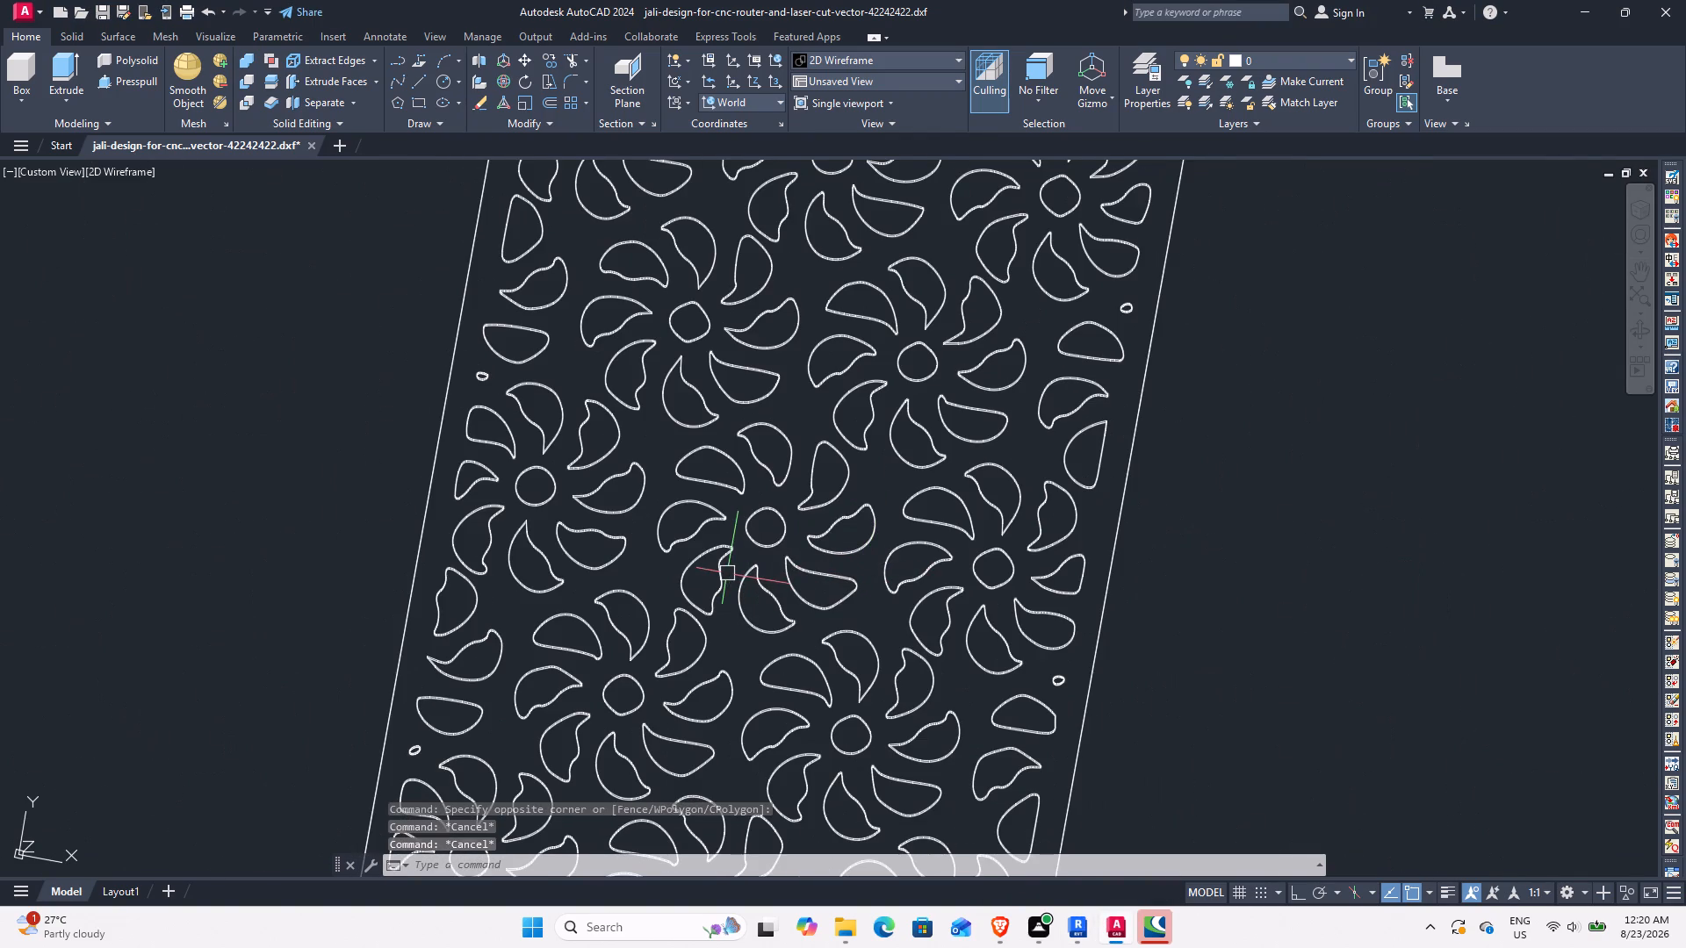
{"action": "middle_click_drag", "start_coordinate": [727, 572], "coordinate": [781, 404], "text": "shift"}
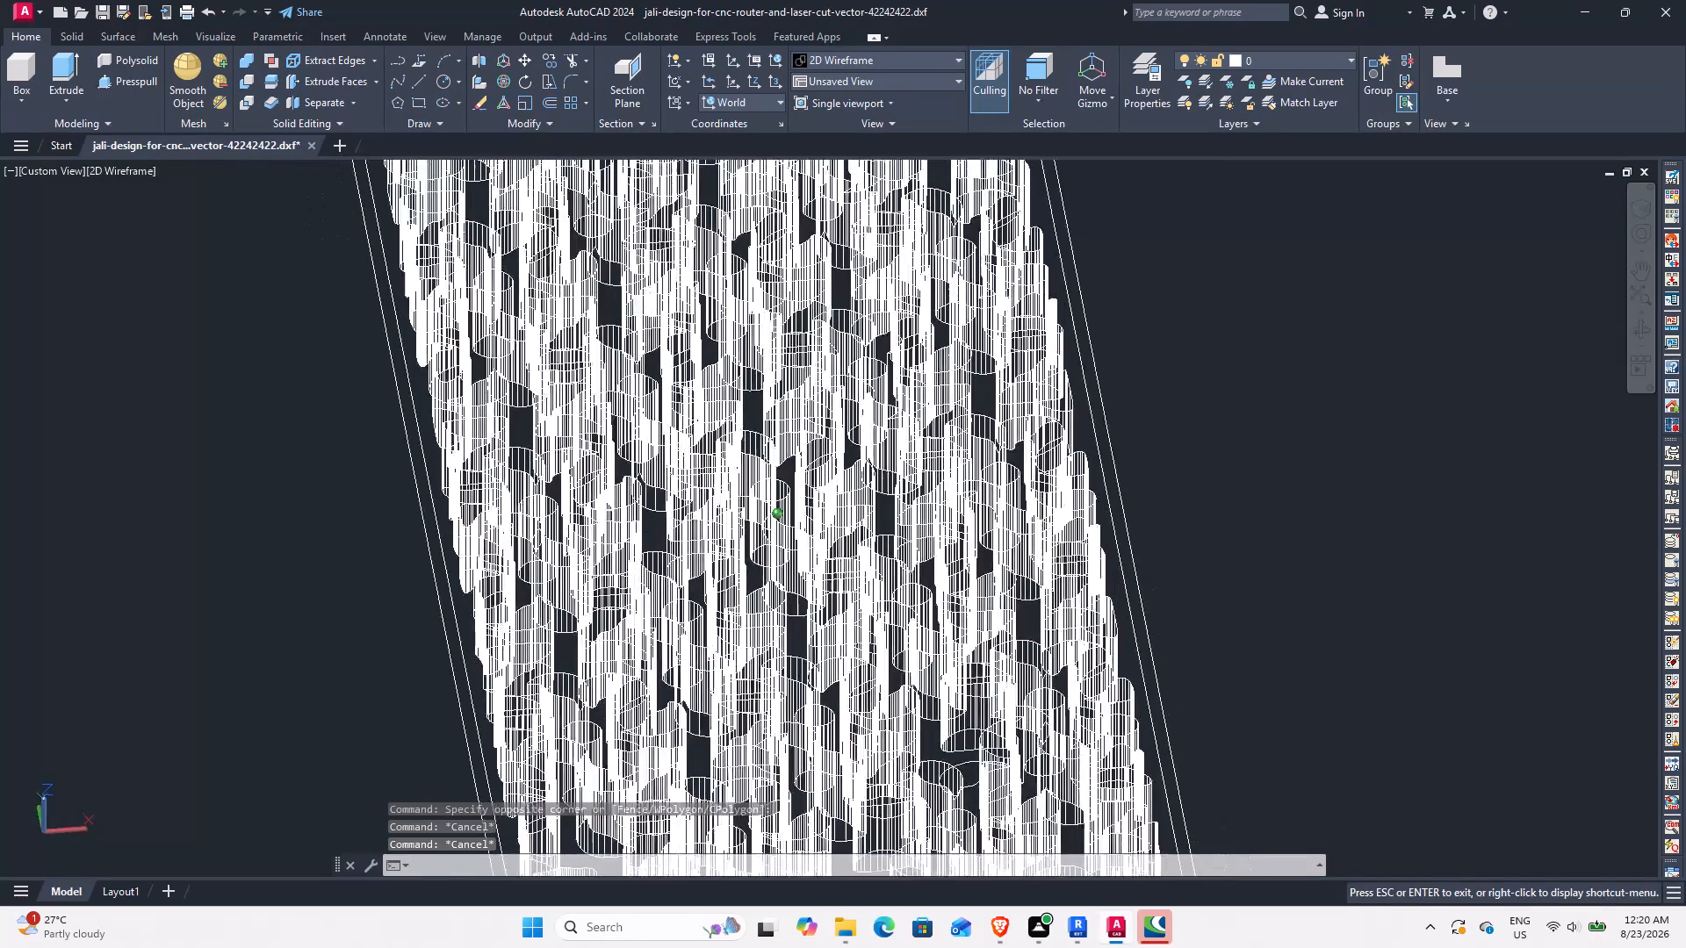
{"action": "middle_click_drag", "start_coordinate": [716, 467], "coordinate": [881, 411], "text": "shift"}
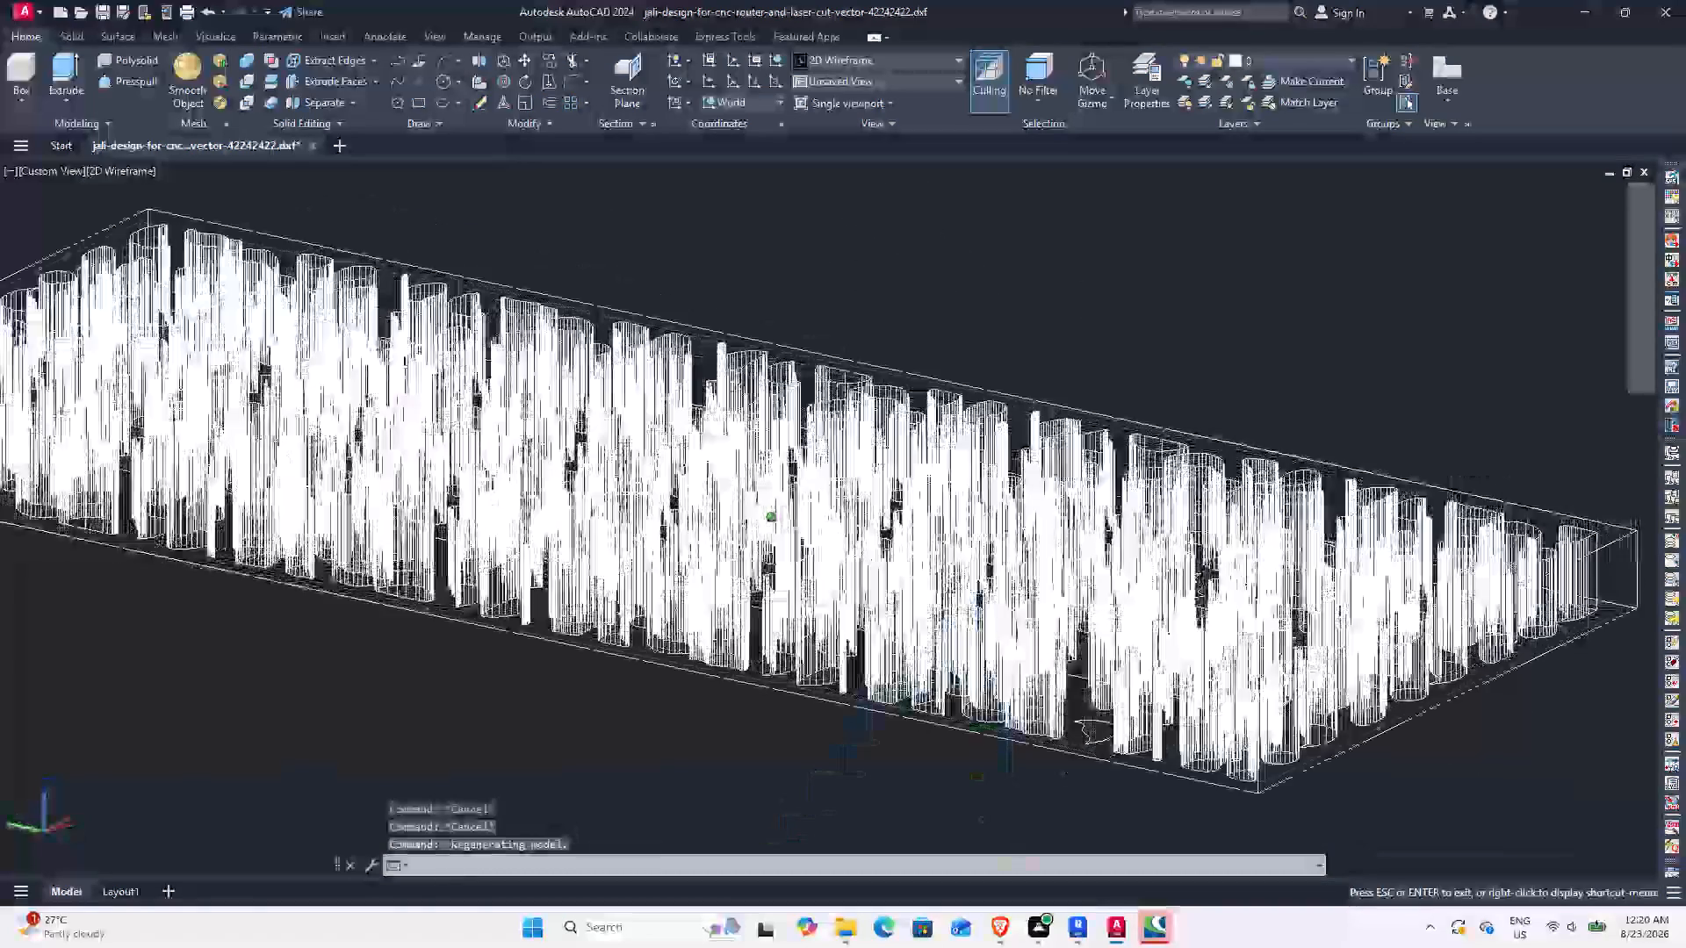
{"action": "middle_click_drag", "start_coordinate": [881, 411], "coordinate": [673, 530], "text": "shift"}
{"action": "middle_click_drag", "start_coordinate": [645, 506], "coordinate": [657, 639], "text": "shift"}
{"action": "middle_click_drag", "start_coordinate": [652, 639], "coordinate": [630, 629], "text": "shift"}
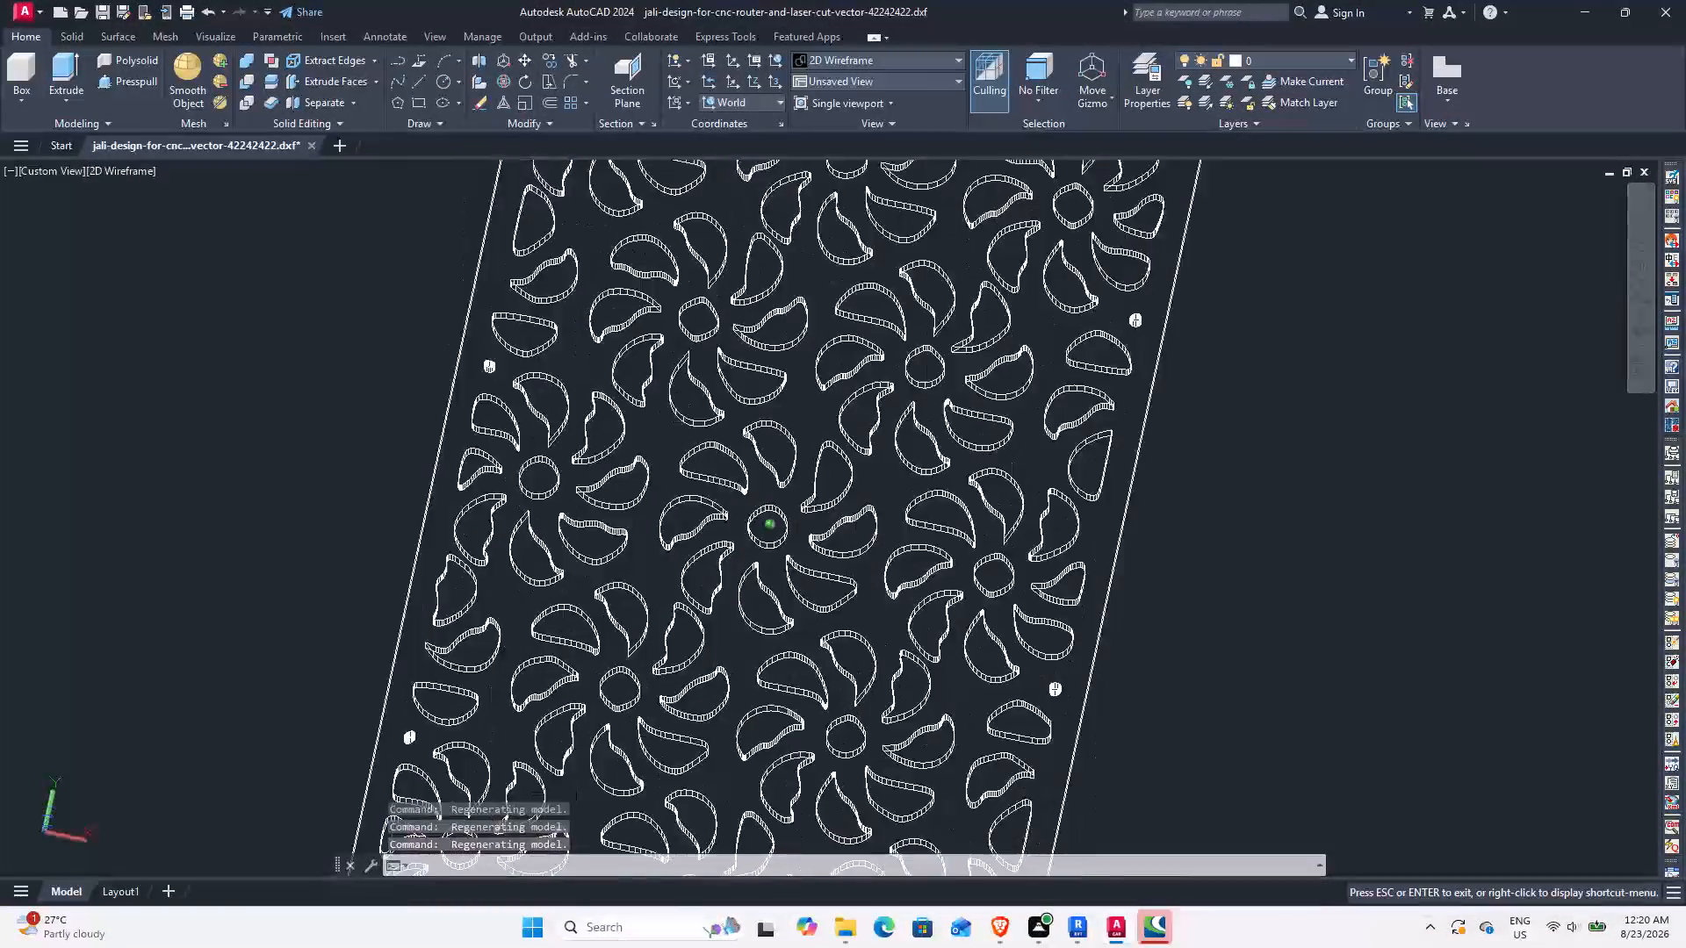
{"action": "middle_click_drag", "start_coordinate": [630, 629], "coordinate": [655, 671], "text": "shift"}
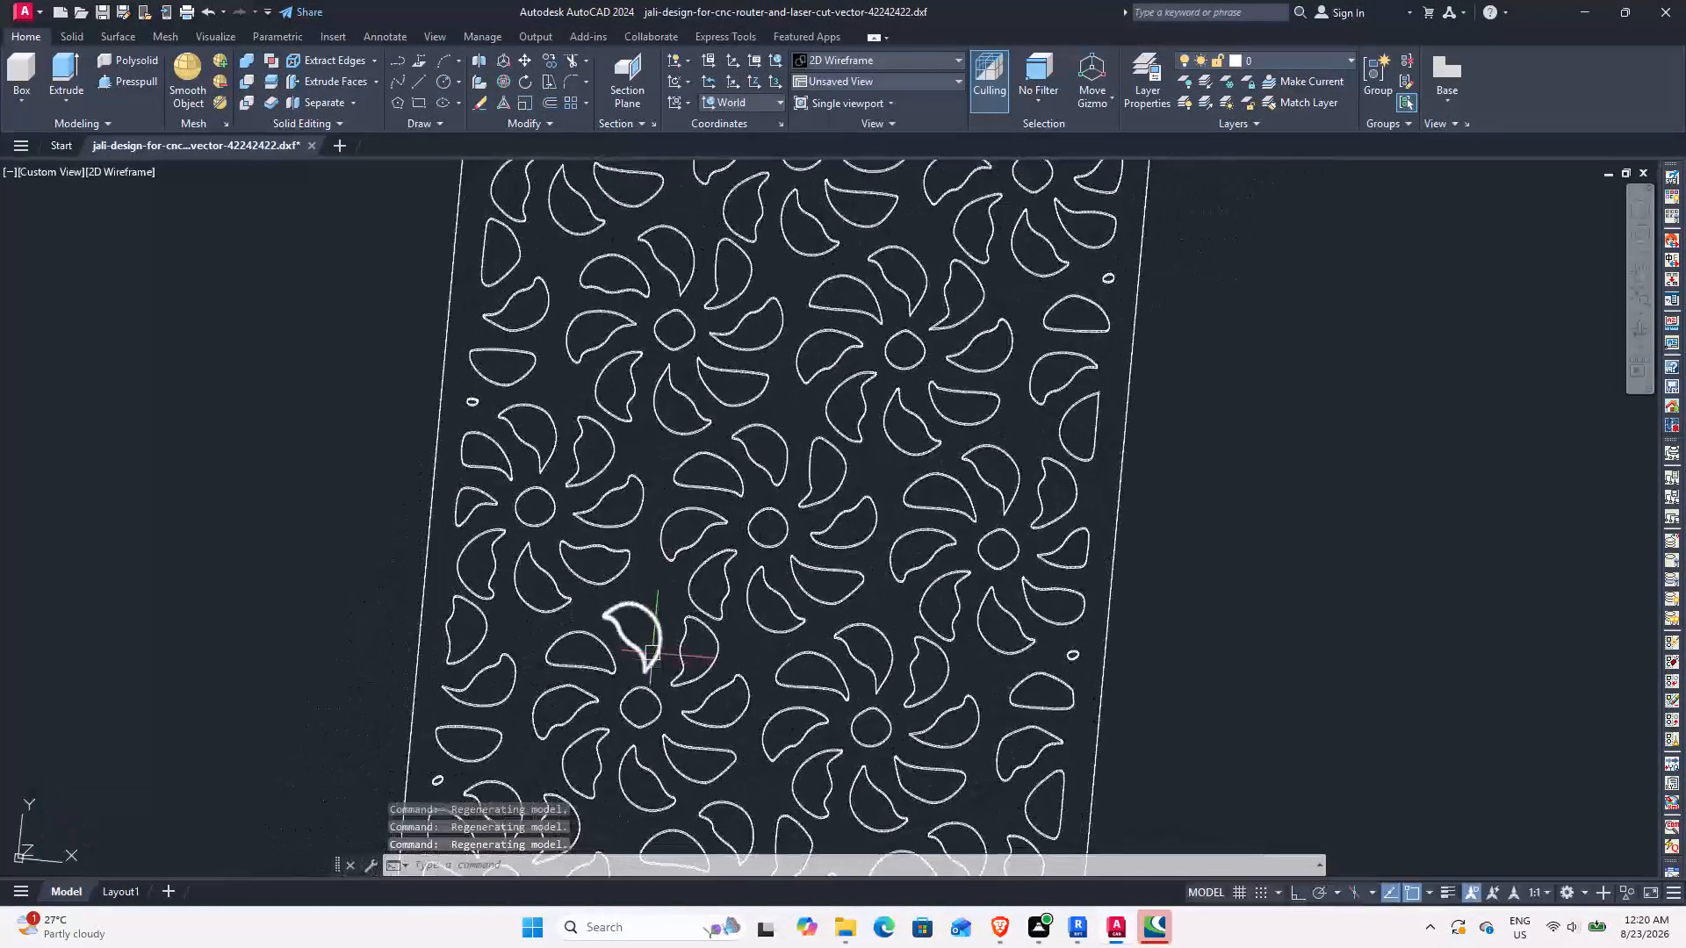
{"action": "middle_click_drag", "start_coordinate": [650, 639], "coordinate": [685, 531]}
{"action": "scroll", "coordinate": [683, 513], "scroll_direction": "down", "scroll_amount": 3}
Undo the jali edits back through the extrusion and solid editing until only the flat pattern outlines and border remain.
{"action": "key", "text": "ctrl+z"}
{"action": "scroll", "coordinate": [723, 497], "scroll_direction": "down", "scroll_amount": 3}
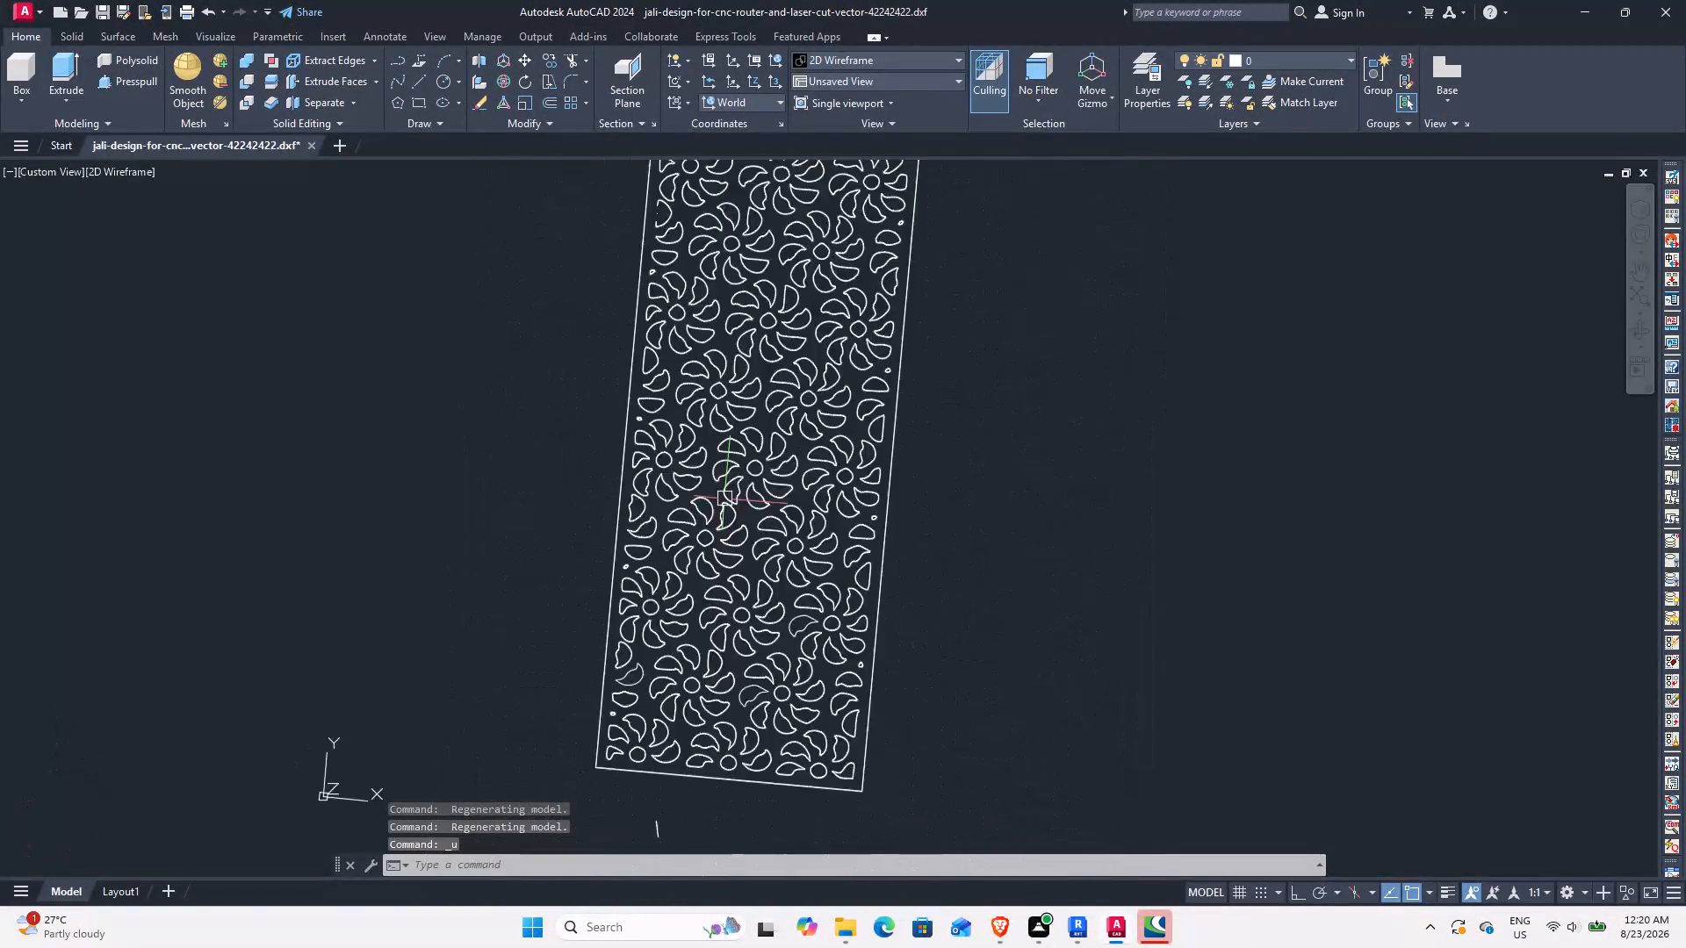
{"action": "middle_click_drag", "start_coordinate": [693, 532], "coordinate": [798, 432], "text": "shift"}
{"action": "key", "text": "ctrl+z"}
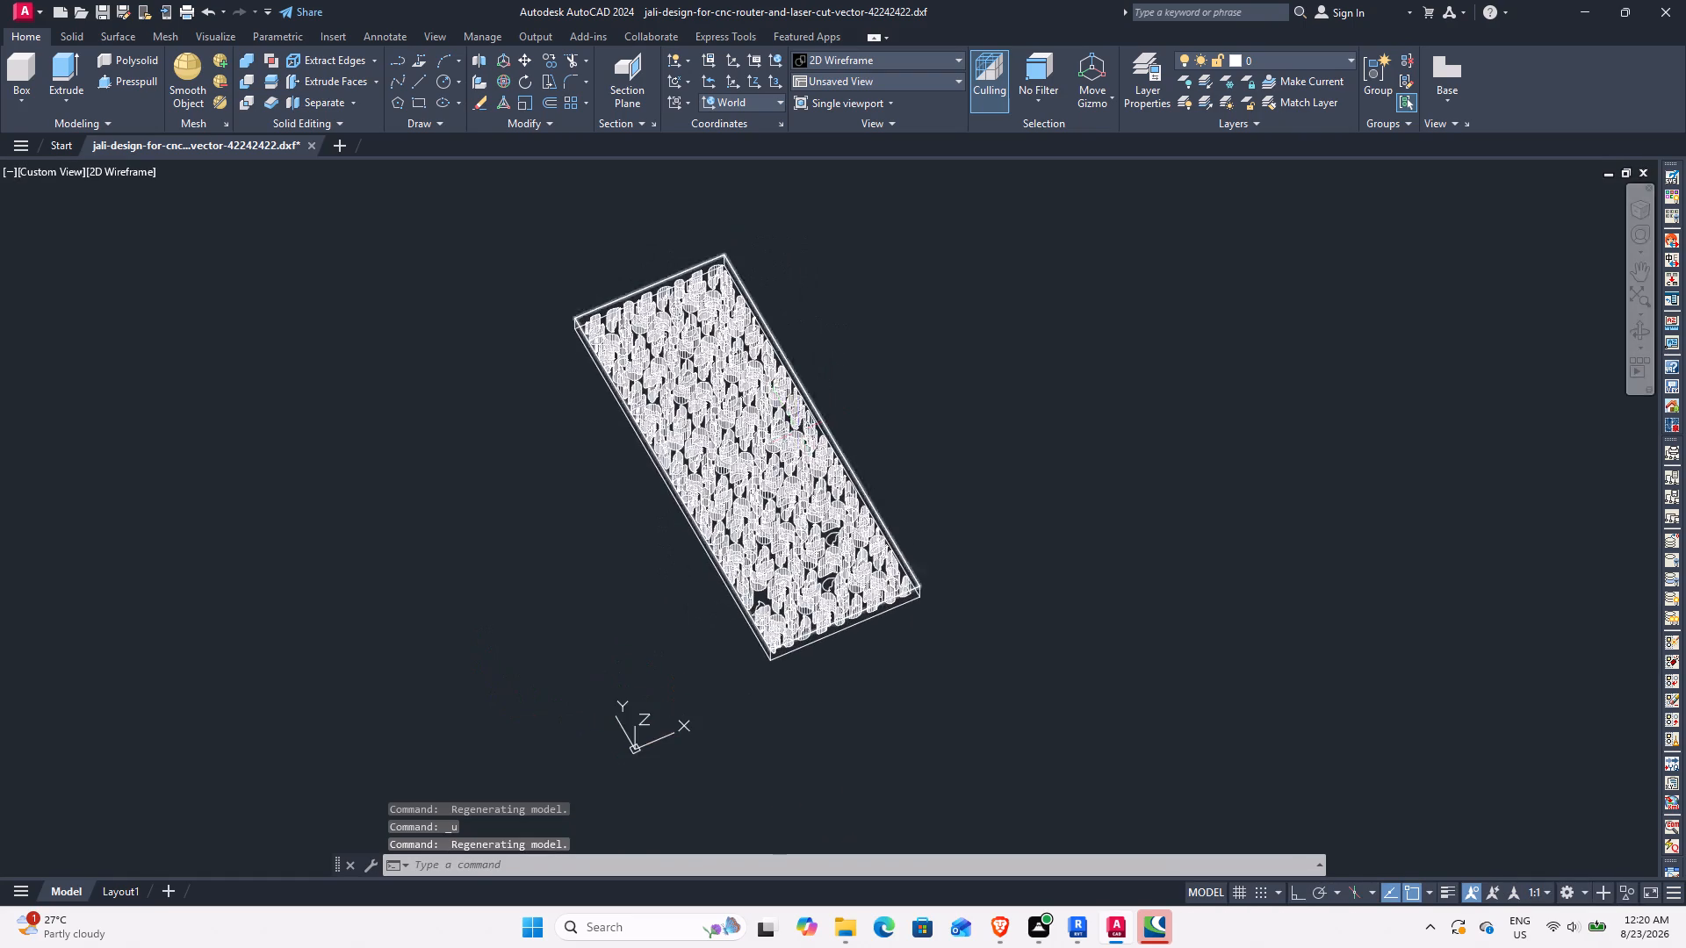
{"action": "key", "text": "ctrl+z"}
{"action": "key", "text": "ctrl+z"}
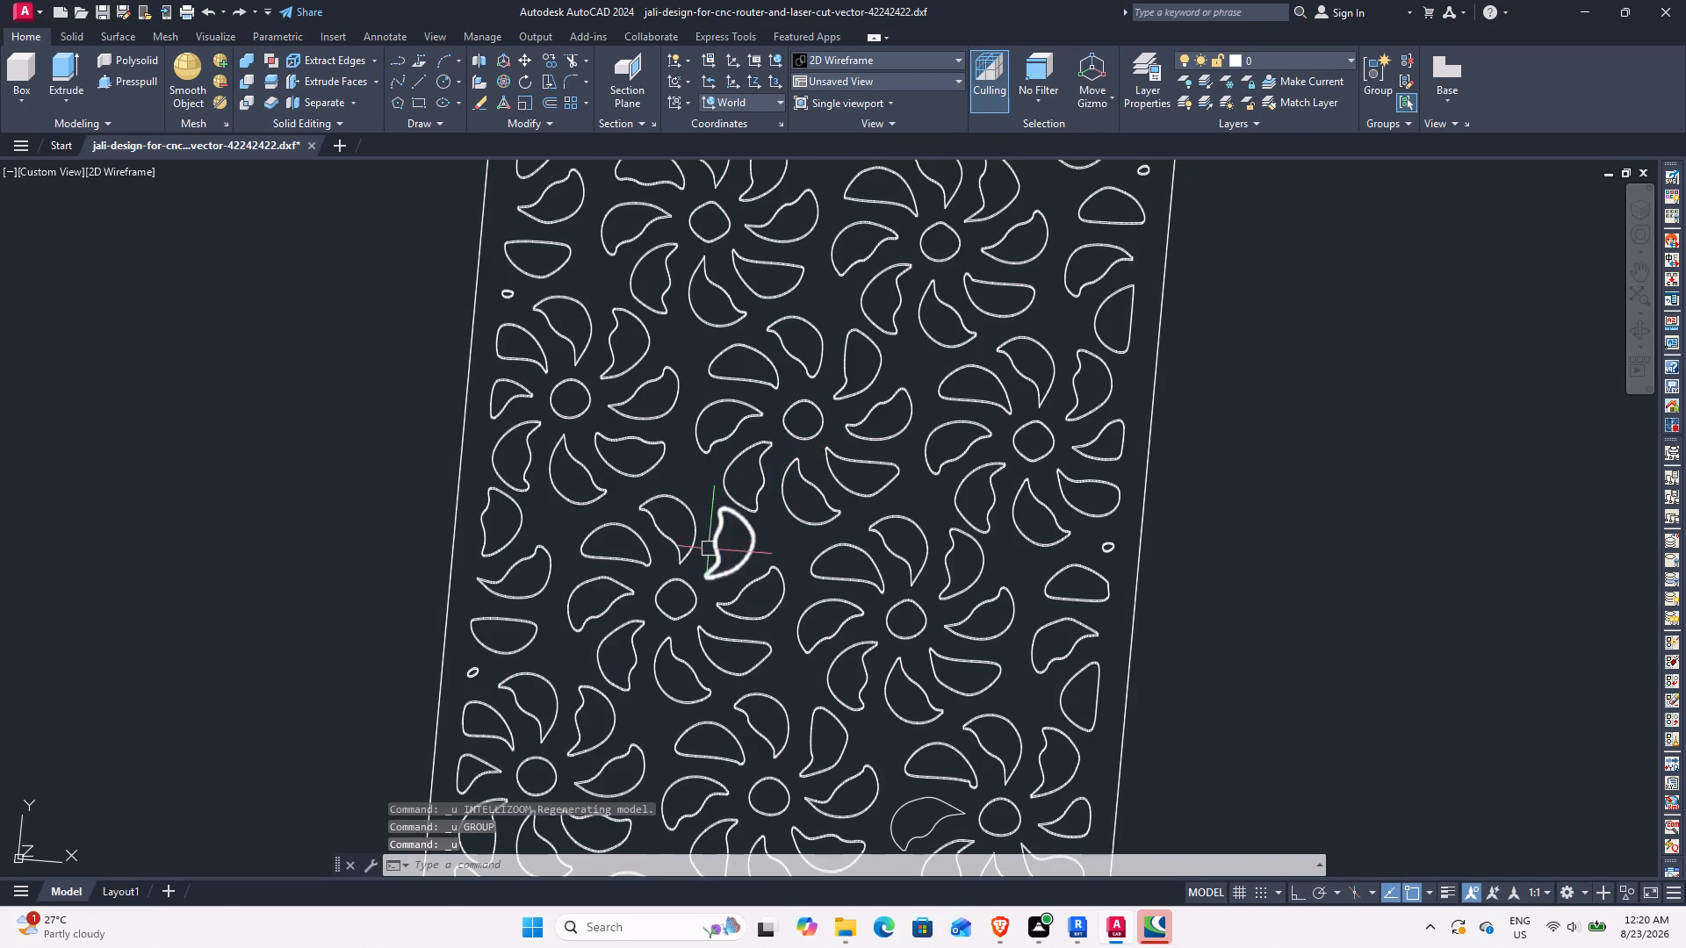
{"action": "middle_click_drag", "start_coordinate": [685, 559], "coordinate": [760, 414], "text": "shift"}
{"action": "key", "text": "ctrl+z"}
{"action": "key", "text": "ctrl+z"}
{"action": "key", "text": "ctrl+z"}
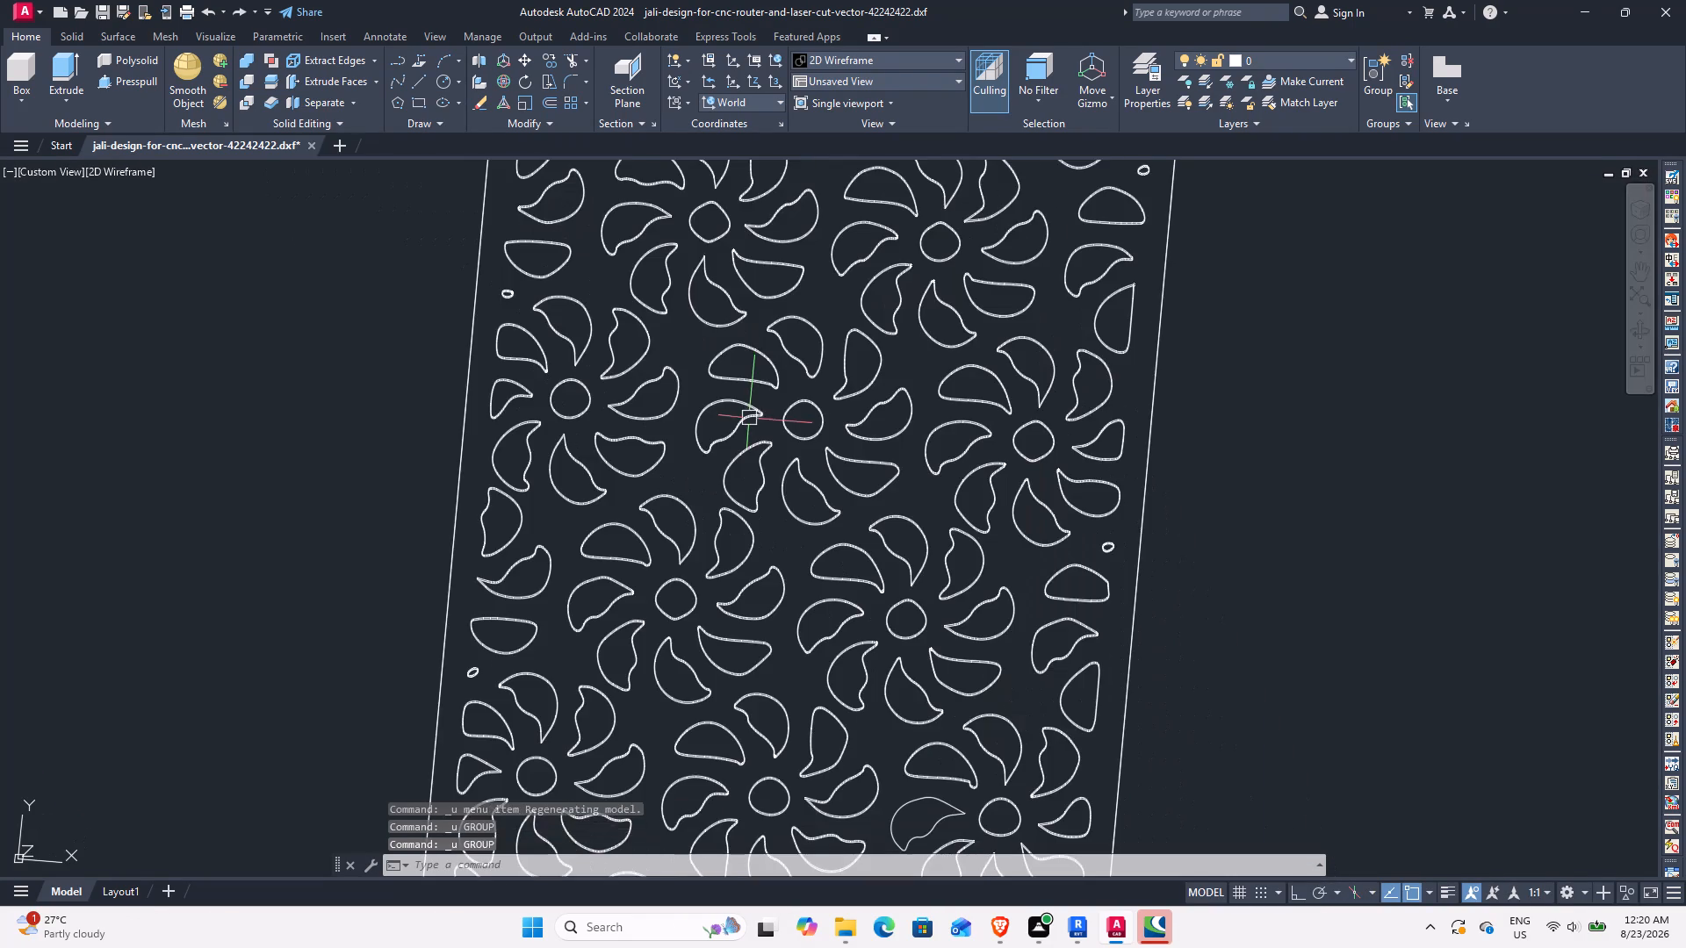
{"action": "key", "text": "ctrl+z"}
{"action": "key", "text": "ctrl+z"}
{"action": "key", "text": "ctrl+z"}
{"action": "key", "text": "ctrl+z"}
{"action": "key", "text": "ctrl+z"}
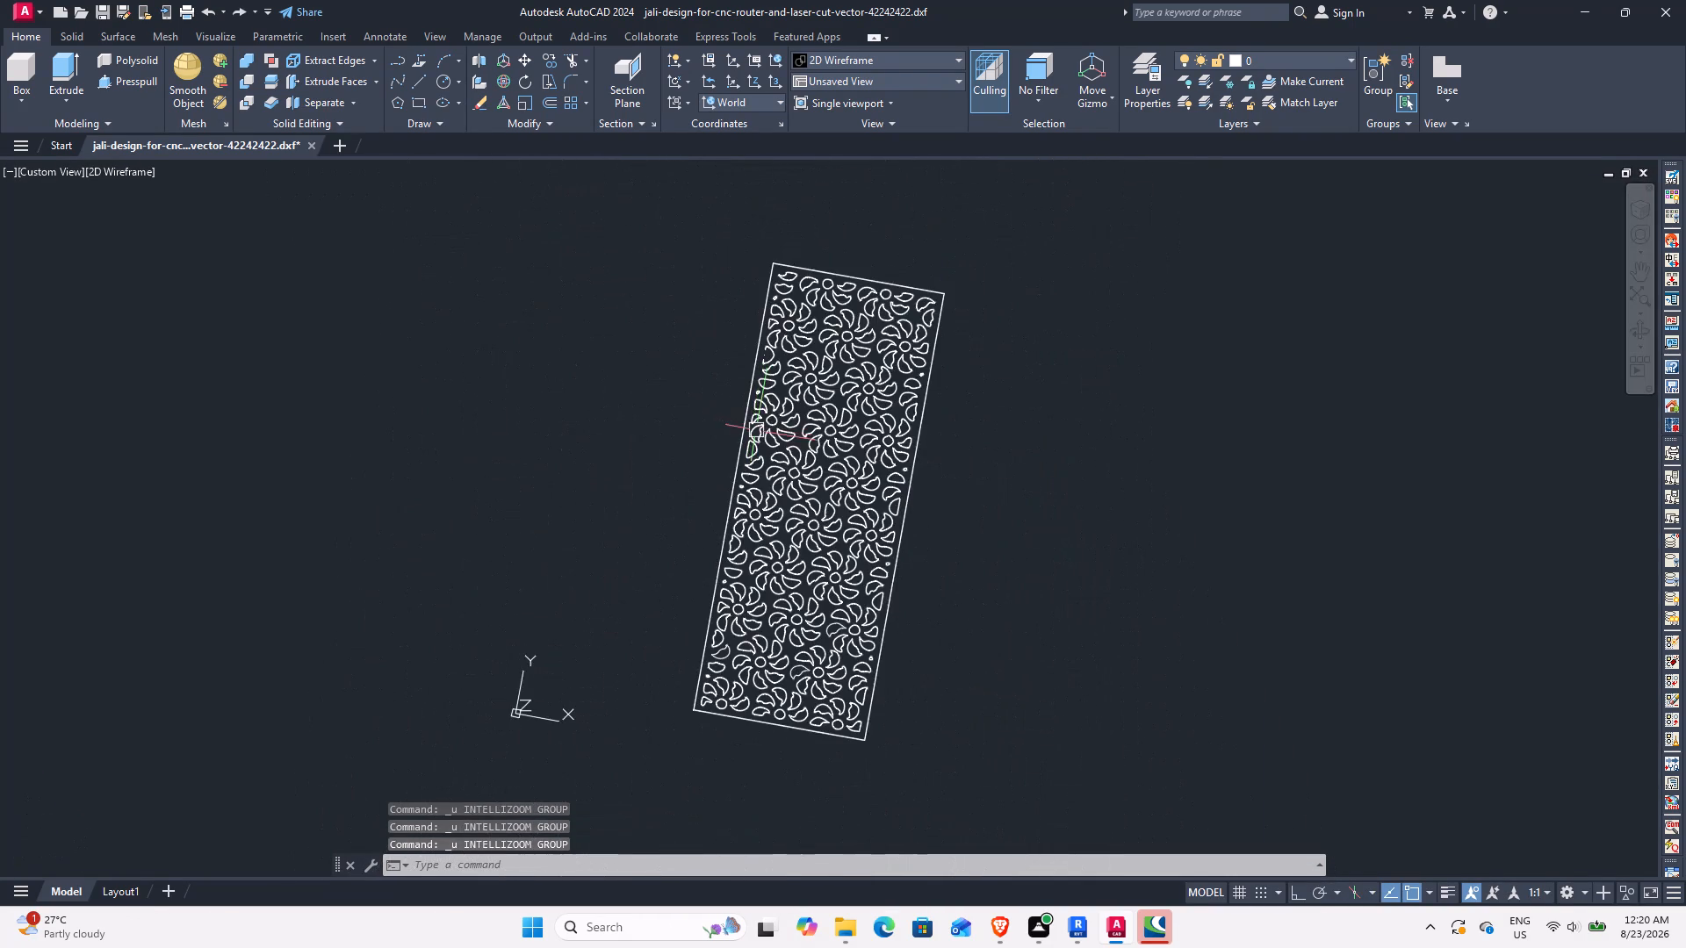
{"action": "key", "text": "ctrl+z"}
{"action": "key", "text": "ctrl+z"}
{"action": "key", "text": "ctrl+z"}
{"action": "scroll", "coordinate": [838, 552], "scroll_direction": "up", "scroll_amount": 3}
{"action": "middle_click_drag", "start_coordinate": [827, 547], "coordinate": [825, 546], "text": "shift"}
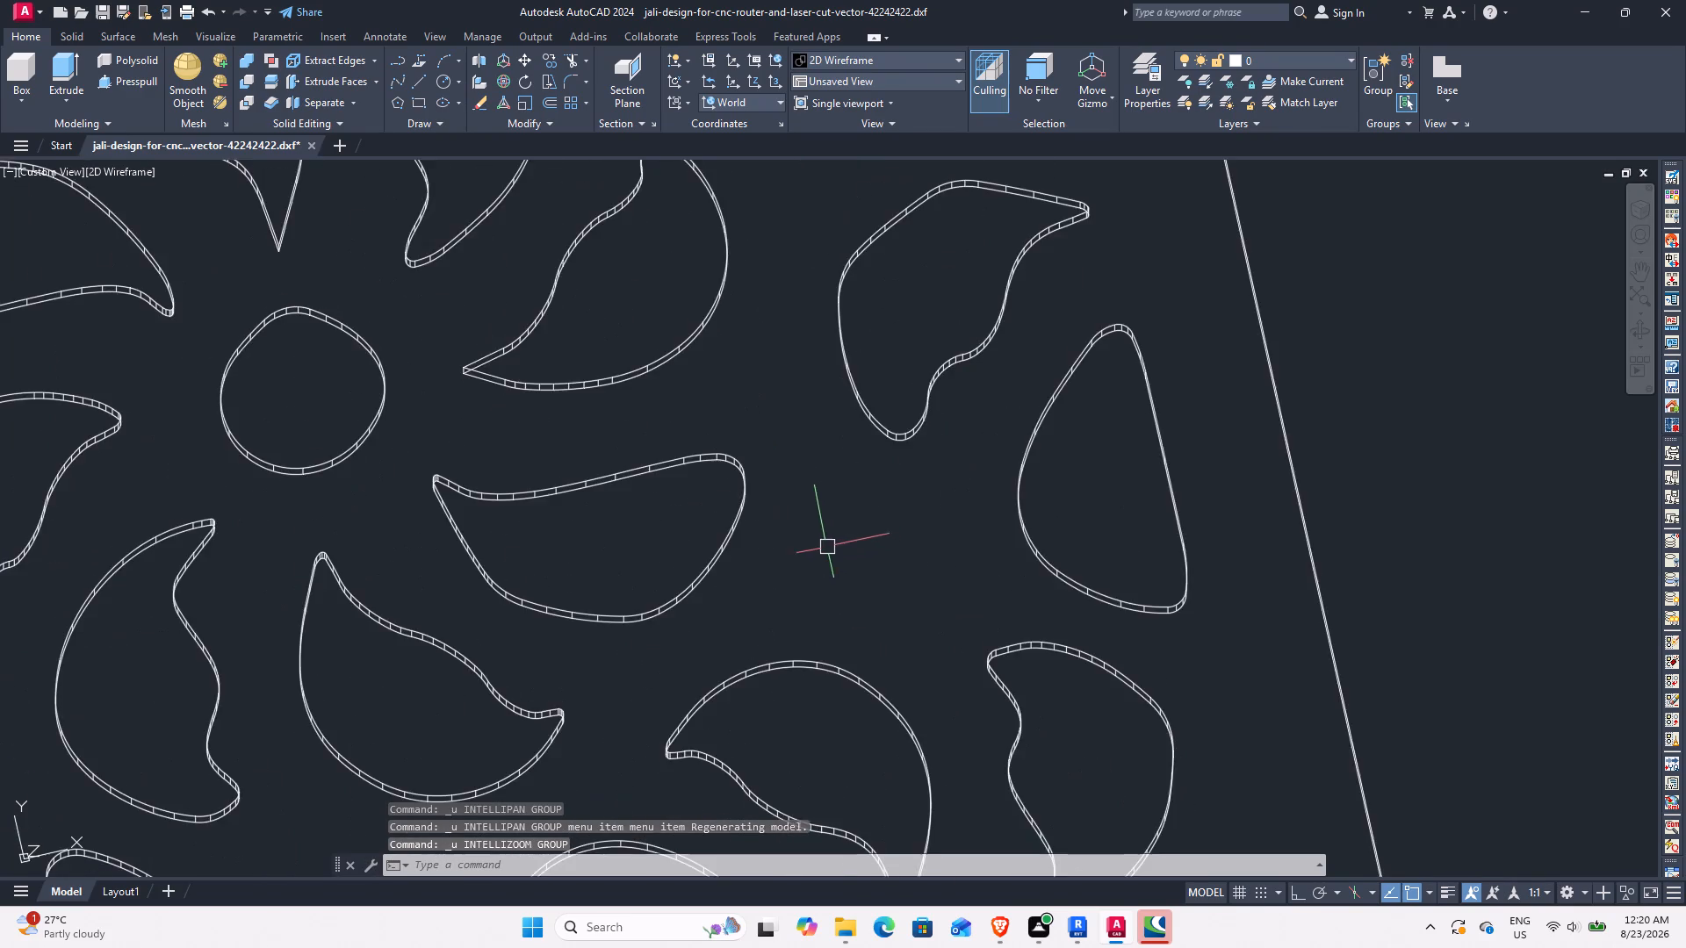
{"action": "middle_click_drag", "start_coordinate": [825, 546], "coordinate": [843, 456], "text": "shift"}
{"action": "key", "text": "ctrl+z"}
{"action": "key", "text": "ctrl+z"}
{"action": "key", "text": "ctrl+z"}
{"action": "key", "text": "ctrl+z"}
{"action": "key", "text": "ctrl+z"}
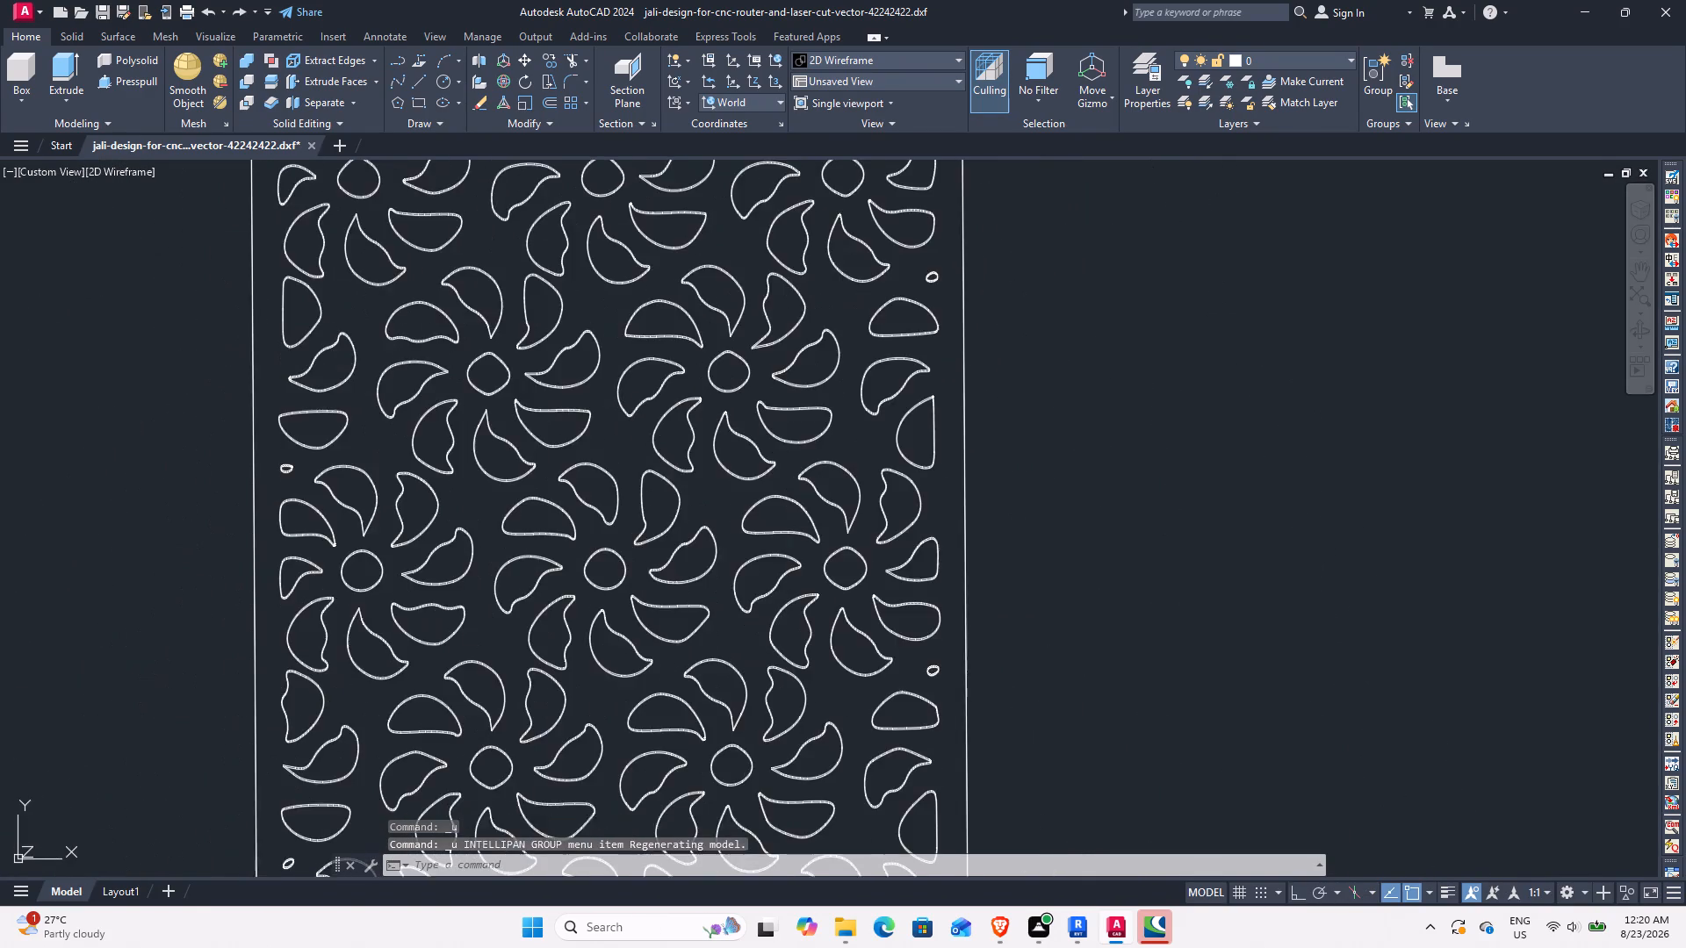
{"action": "key", "text": "ctrl+z"}
{"action": "key", "text": "ctrl+z"}
{"action": "key", "text": "ctrl+z"}
{"action": "key", "text": "ctrl+z"}
{"action": "key", "text": "ctrl+z"}
{"action": "key", "text": "ctrl+z"}
{"action": "key", "text": "ctrl+z"}
{"action": "key", "text": "ctrl+z"}
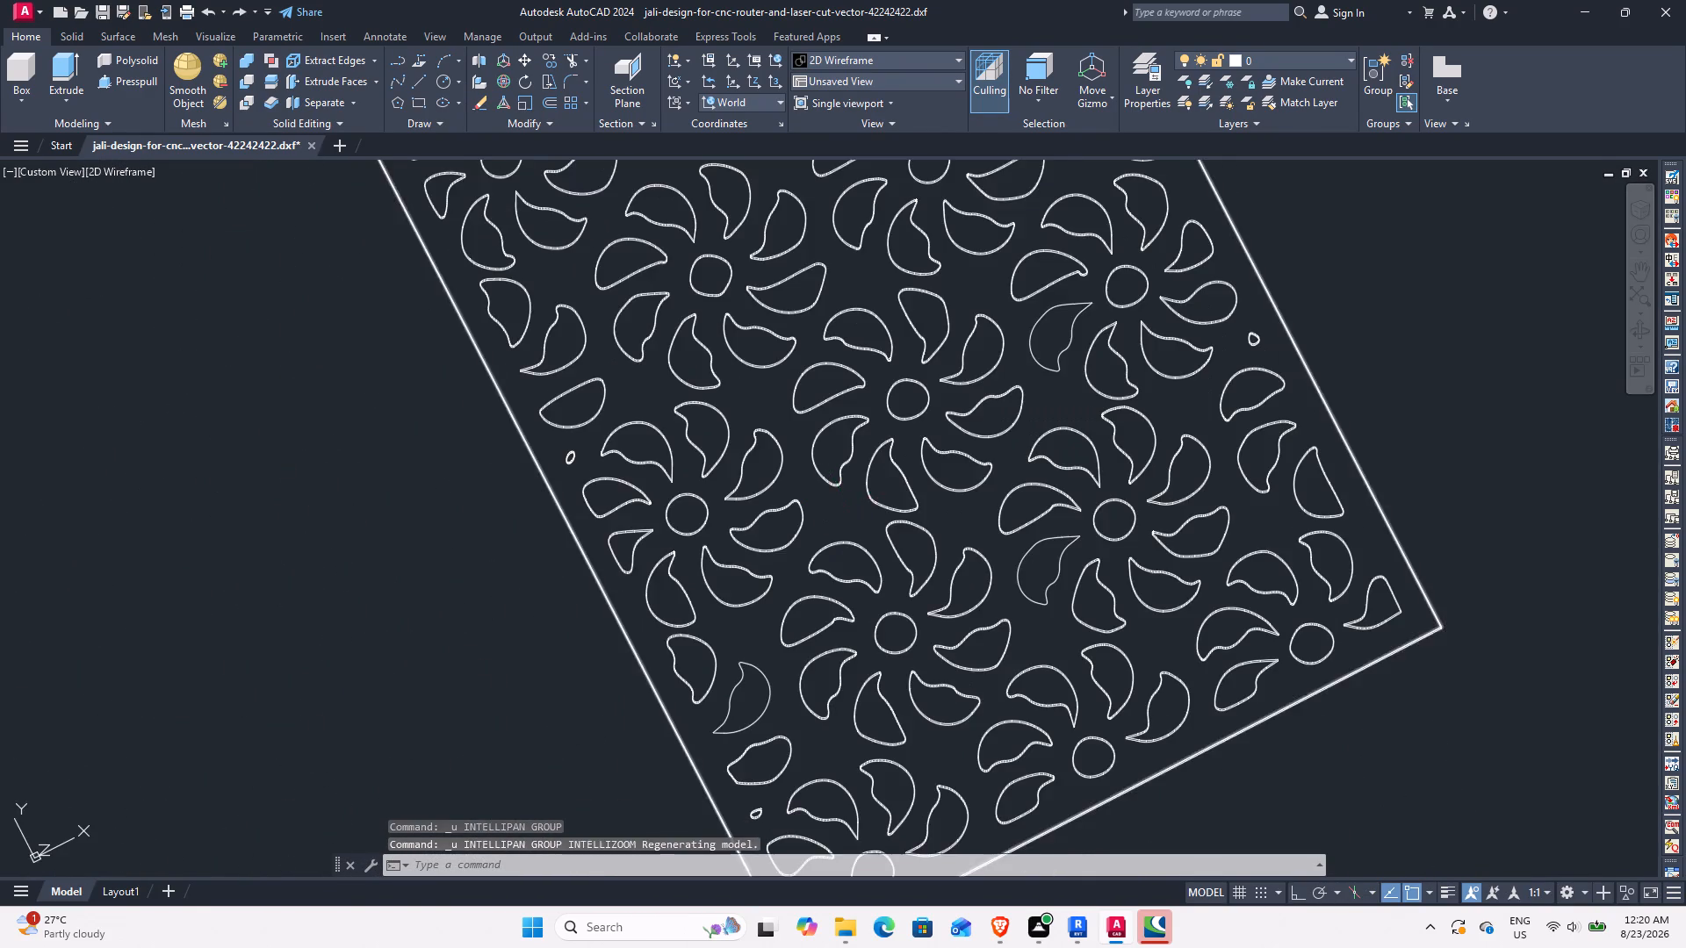
{"action": "key", "text": "ctrl+z"}
{"action": "key", "text": "ctrl+z"}
{"action": "key", "text": "ctrl+z"}
{"action": "key", "text": "ctrl+z"}
{"action": "key", "text": "ctrl+z"}
{"action": "key", "text": "ctrl+z"}
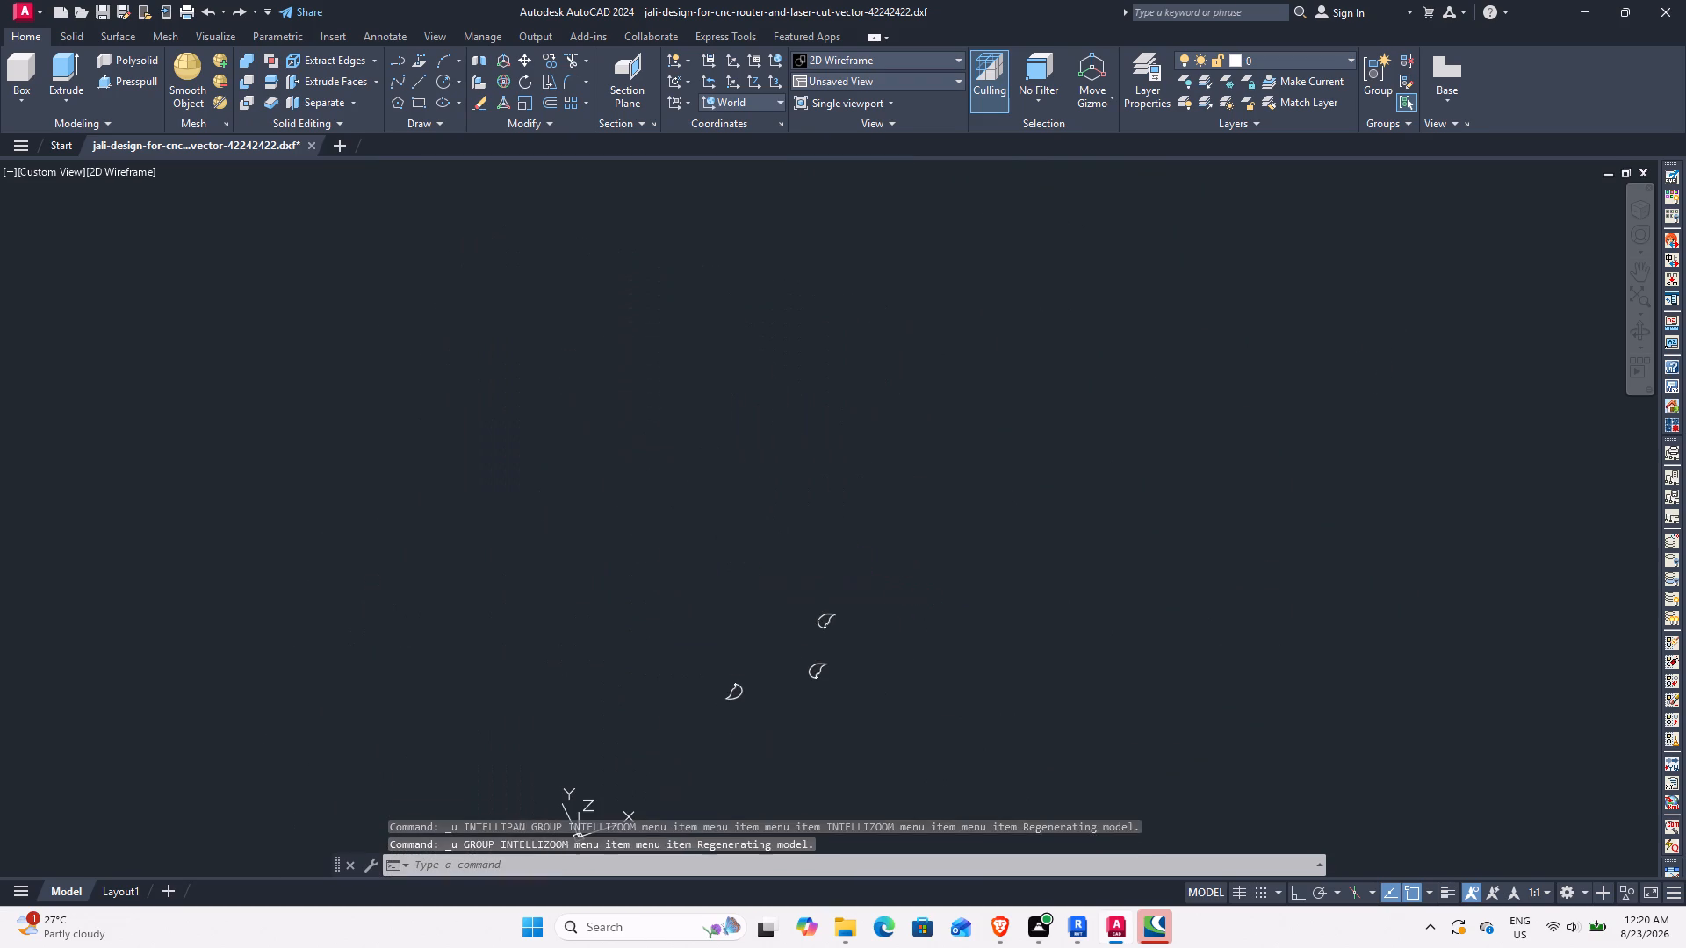
{"action": "key", "text": "ctrl+z"}
Examine the flat jali outlines at an oblique angle and close up, including the petals near the panel's corner.
{"action": "scroll", "coordinate": [787, 566], "scroll_direction": "up", "scroll_amount": 3}
{"action": "scroll", "coordinate": [774, 566], "scroll_direction": "up", "scroll_amount": 1, "text": "shift"}
{"action": "middle_click_drag", "start_coordinate": [777, 550], "coordinate": [833, 382], "text": "shift"}
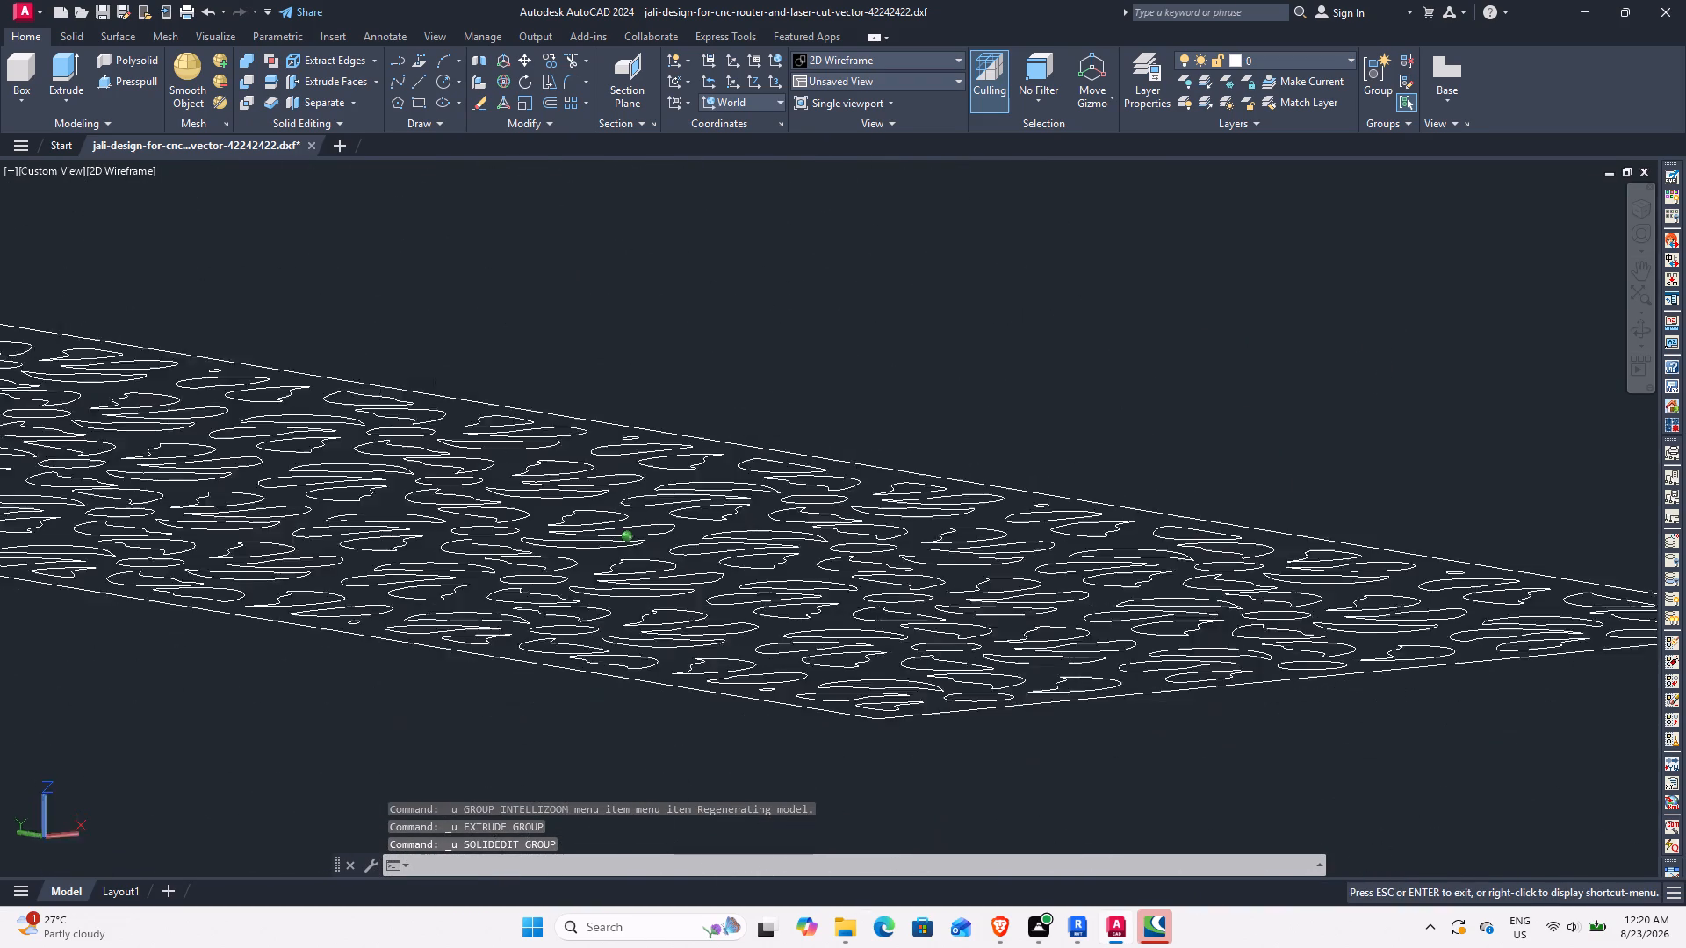
{"action": "middle_click_drag", "start_coordinate": [833, 382], "coordinate": [688, 535], "text": "shift"}
{"action": "scroll", "coordinate": [693, 523], "scroll_direction": "down", "scroll_amount": 3}
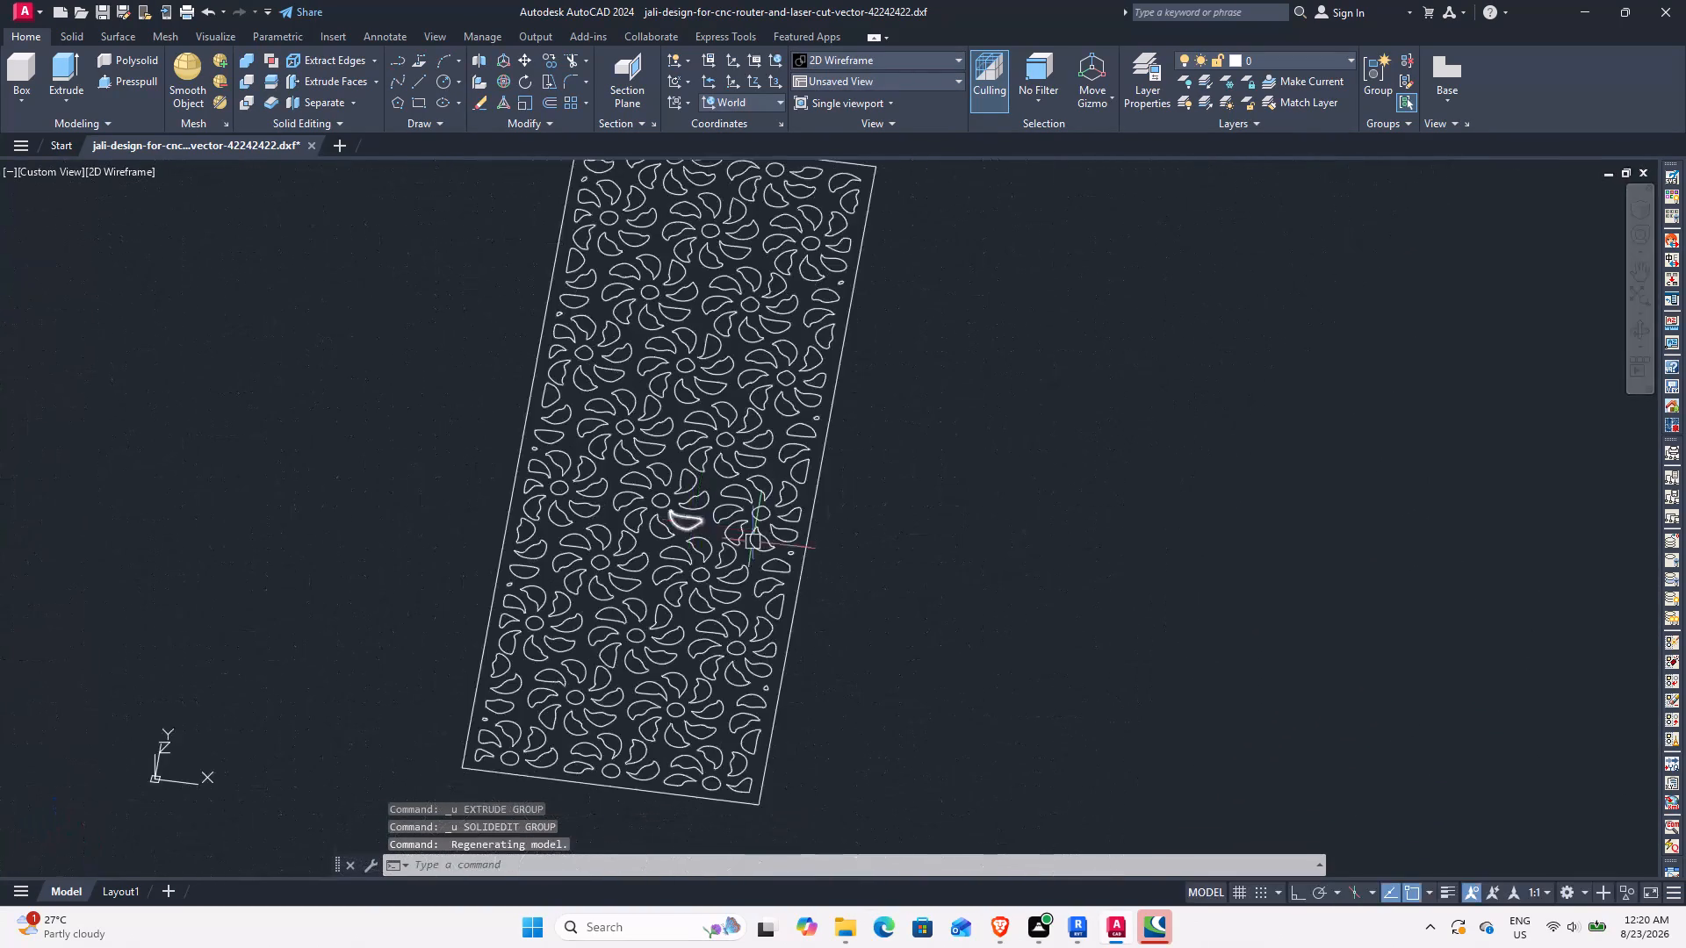
{"action": "middle_click_drag", "start_coordinate": [786, 544], "coordinate": [811, 601], "text": "shift"}
{"action": "scroll", "coordinate": [695, 496], "scroll_direction": "up", "scroll_amount": 6}
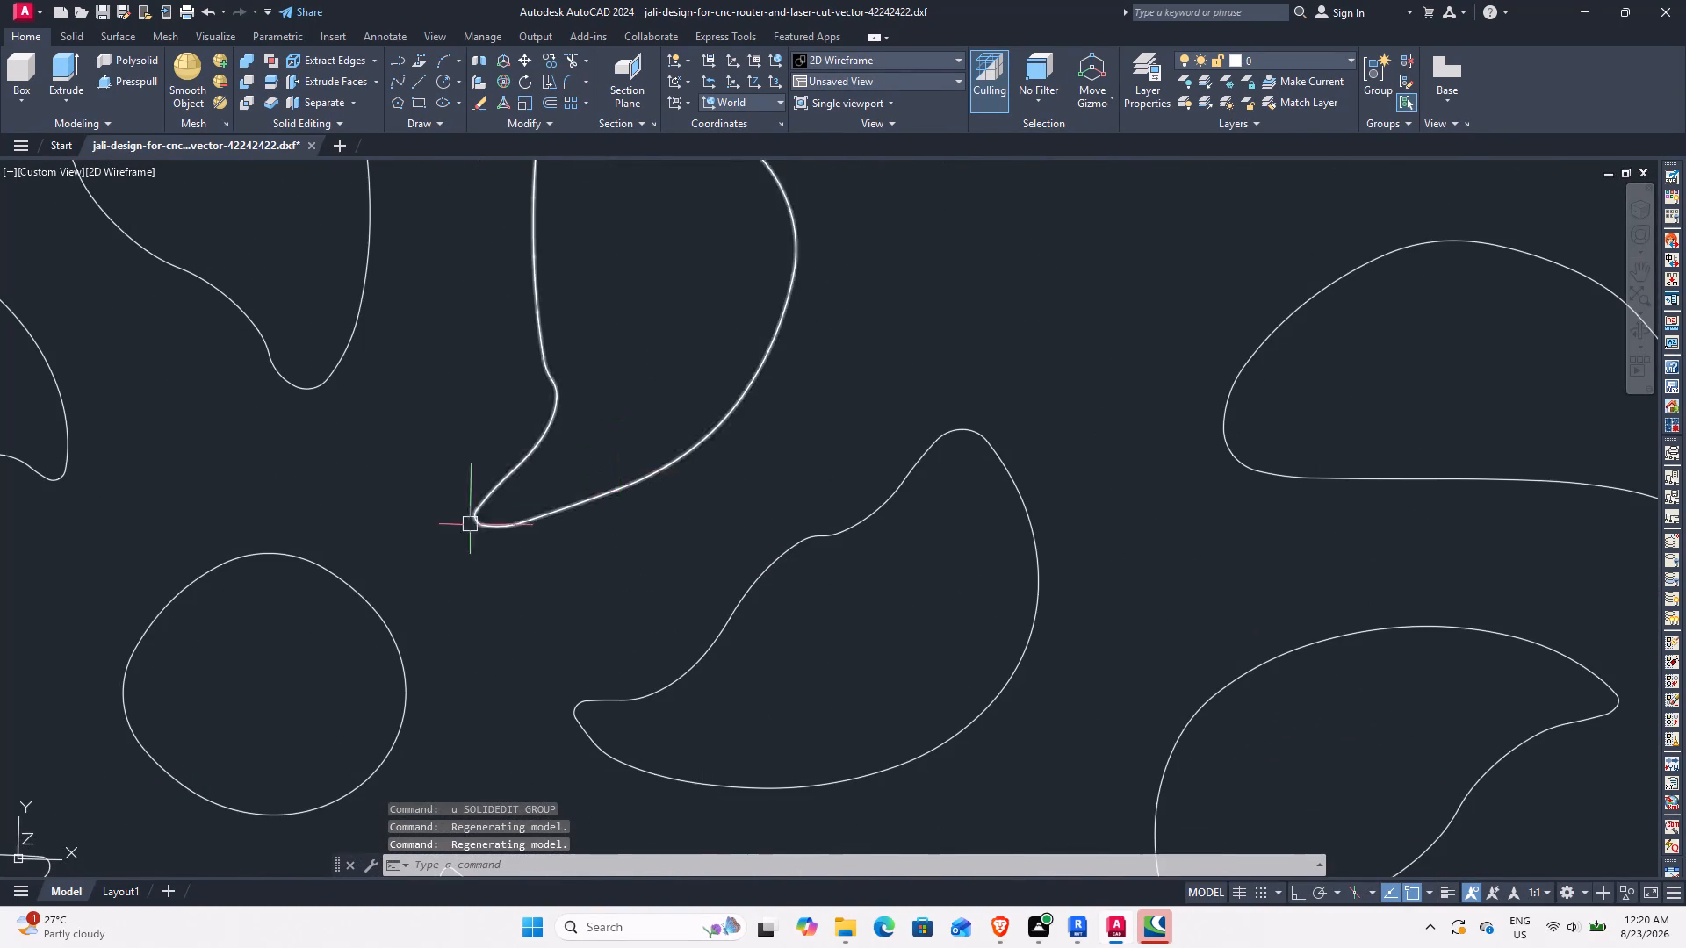
{"action": "scroll", "coordinate": [682, 470], "scroll_direction": "down", "scroll_amount": 4}
{"action": "middle_click_drag", "start_coordinate": [748, 312], "coordinate": [828, 596]}
{"action": "middle_click_drag", "start_coordinate": [803, 393], "coordinate": [897, 693]}
{"action": "middle_click_drag", "start_coordinate": [863, 360], "coordinate": [888, 629]}
{"action": "scroll", "coordinate": [888, 580], "scroll_direction": "down", "scroll_amount": 1}
{"action": "scroll", "coordinate": [658, 474], "scroll_direction": "up", "scroll_amount": 4}
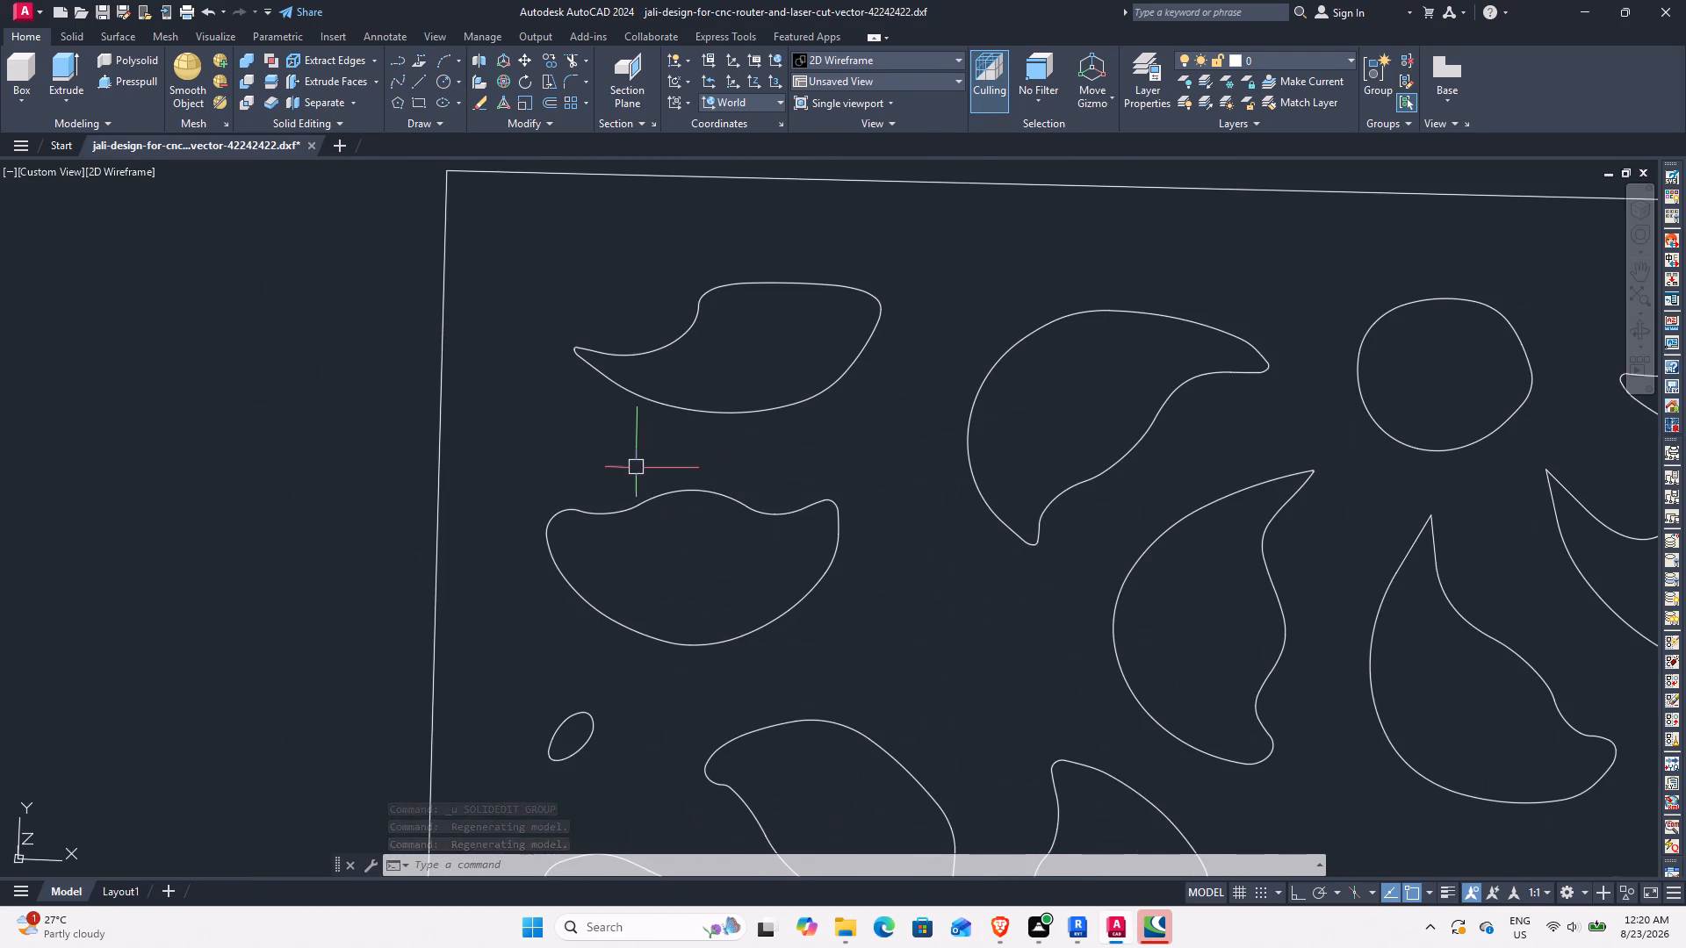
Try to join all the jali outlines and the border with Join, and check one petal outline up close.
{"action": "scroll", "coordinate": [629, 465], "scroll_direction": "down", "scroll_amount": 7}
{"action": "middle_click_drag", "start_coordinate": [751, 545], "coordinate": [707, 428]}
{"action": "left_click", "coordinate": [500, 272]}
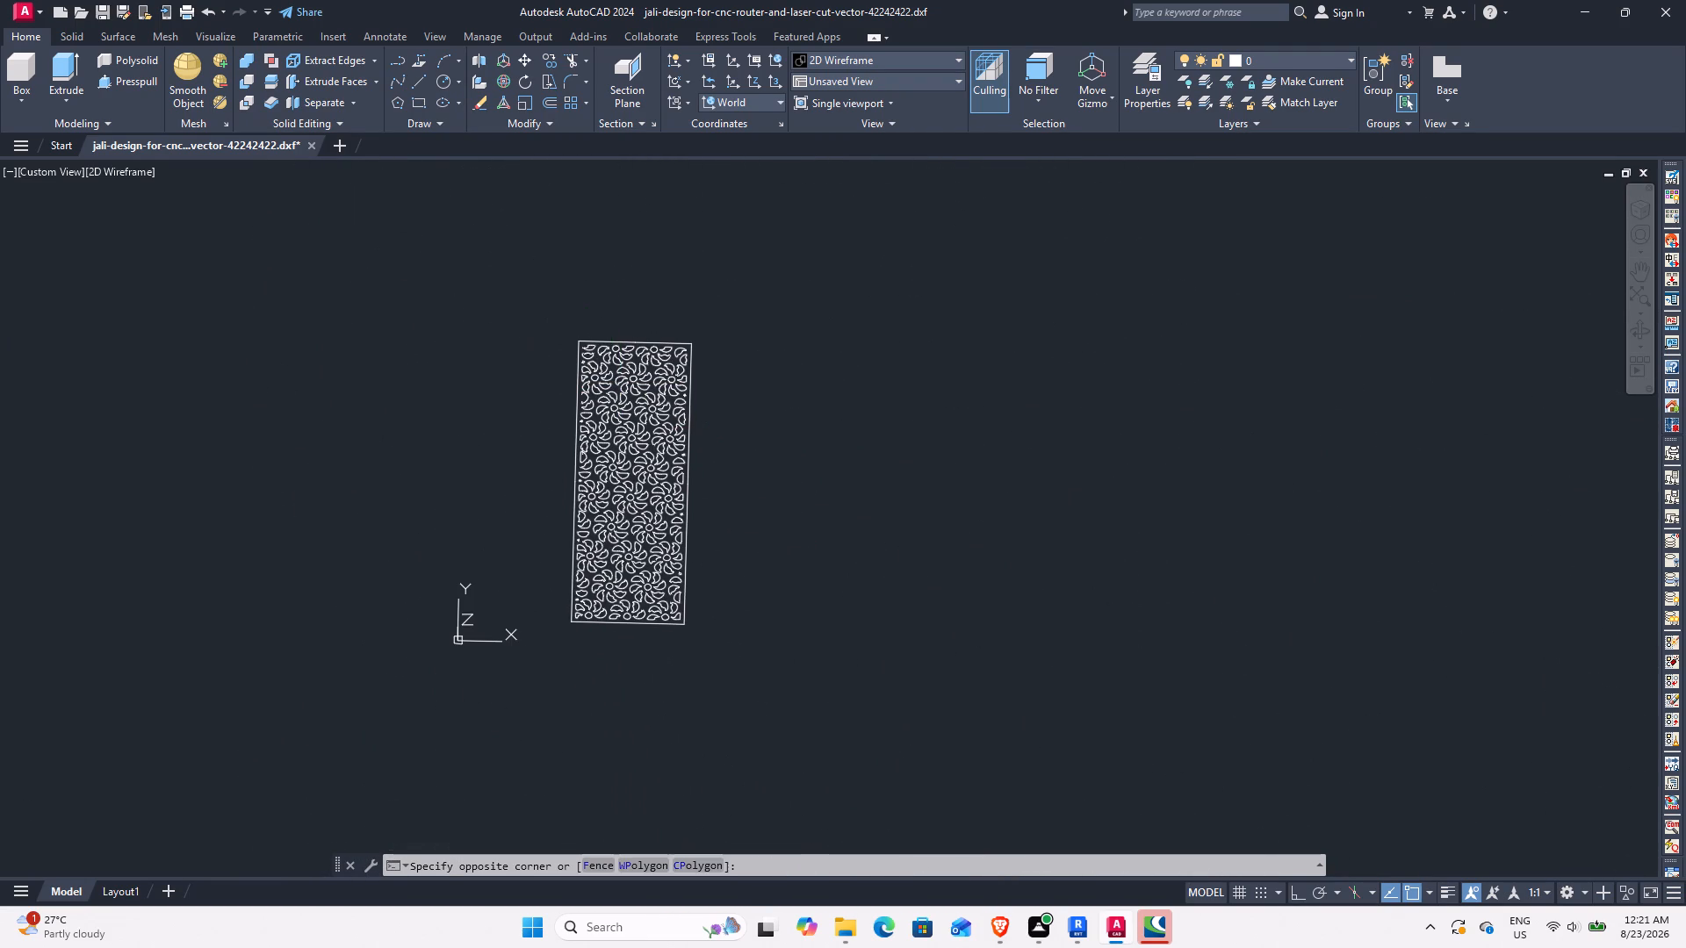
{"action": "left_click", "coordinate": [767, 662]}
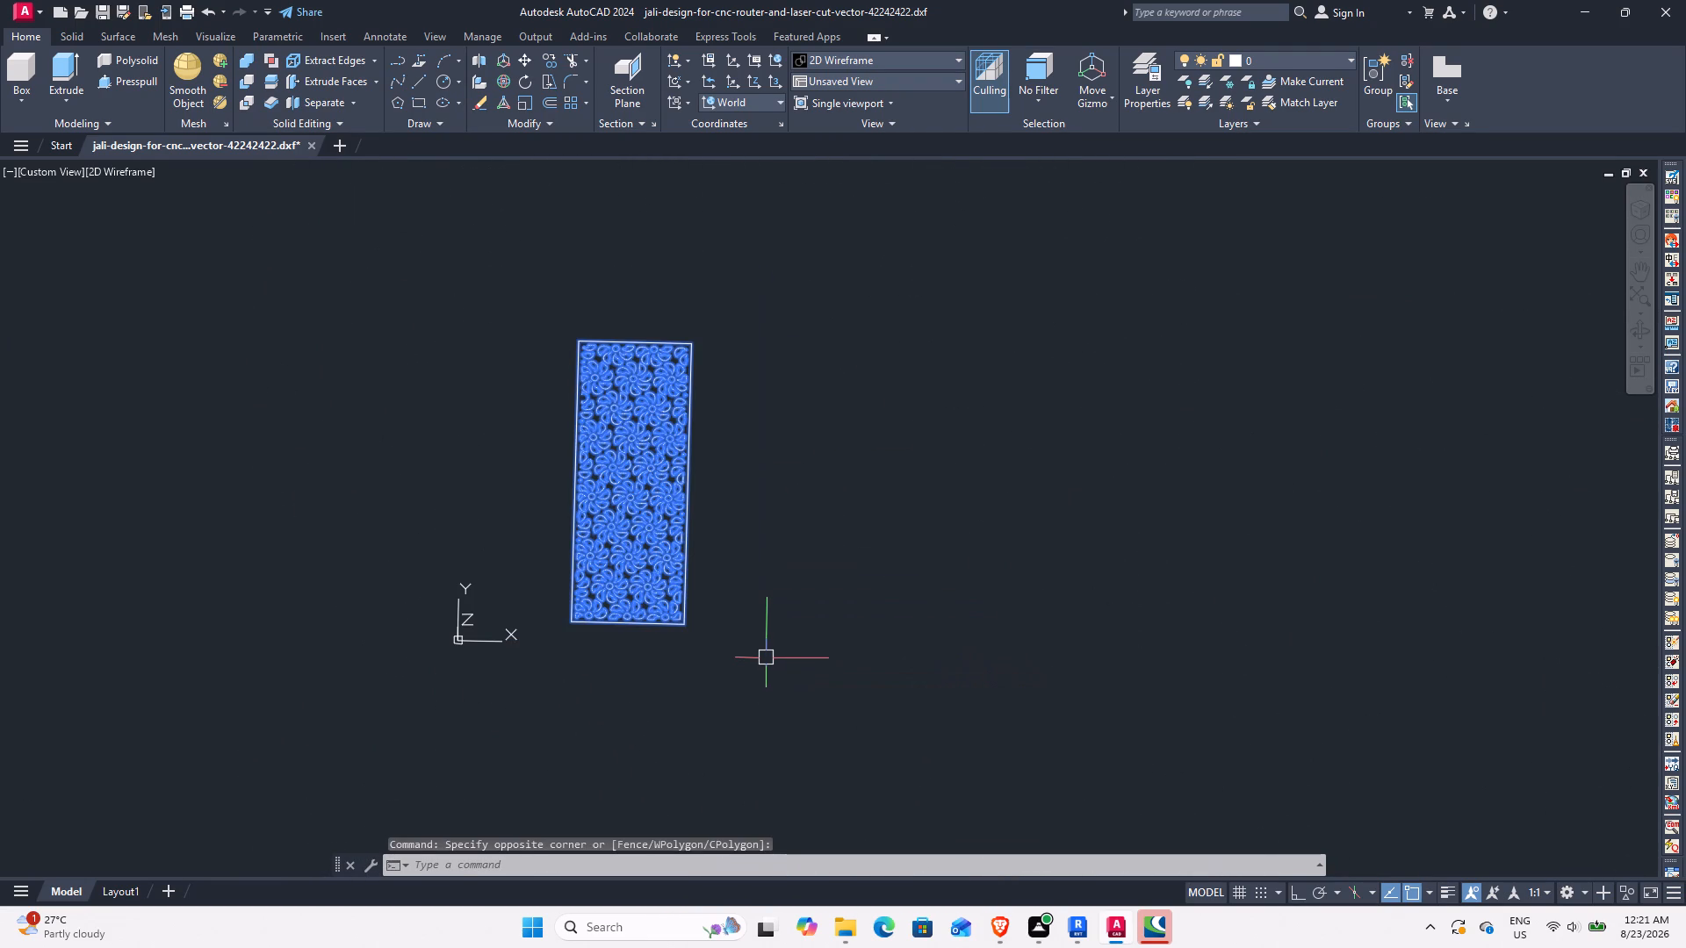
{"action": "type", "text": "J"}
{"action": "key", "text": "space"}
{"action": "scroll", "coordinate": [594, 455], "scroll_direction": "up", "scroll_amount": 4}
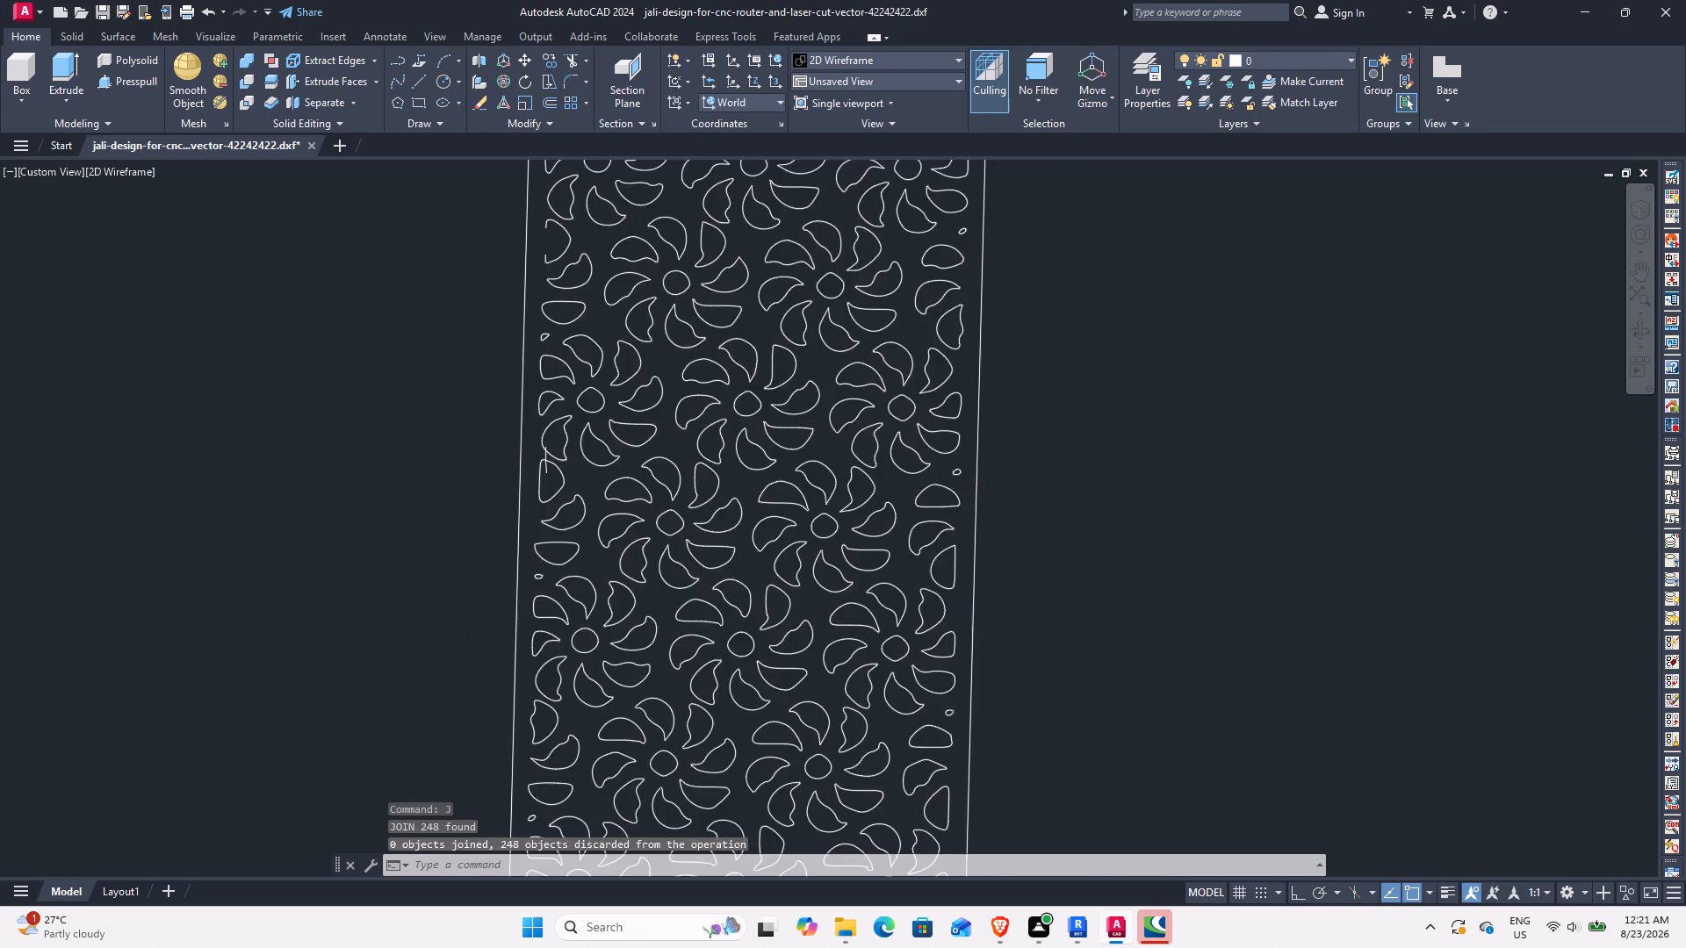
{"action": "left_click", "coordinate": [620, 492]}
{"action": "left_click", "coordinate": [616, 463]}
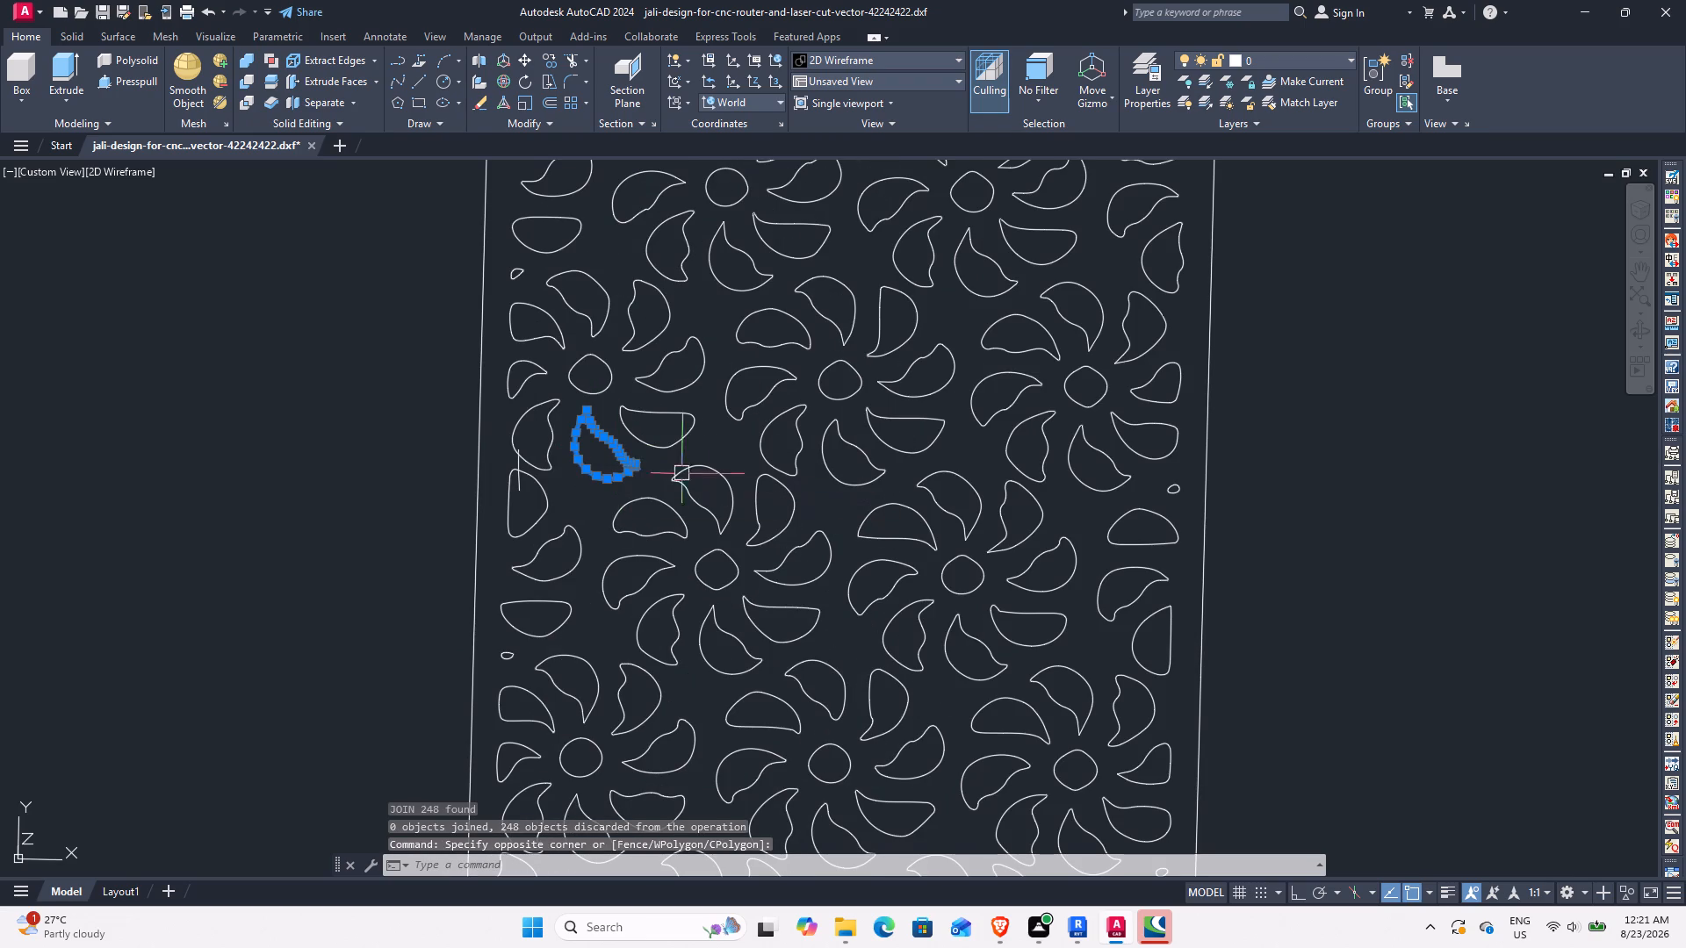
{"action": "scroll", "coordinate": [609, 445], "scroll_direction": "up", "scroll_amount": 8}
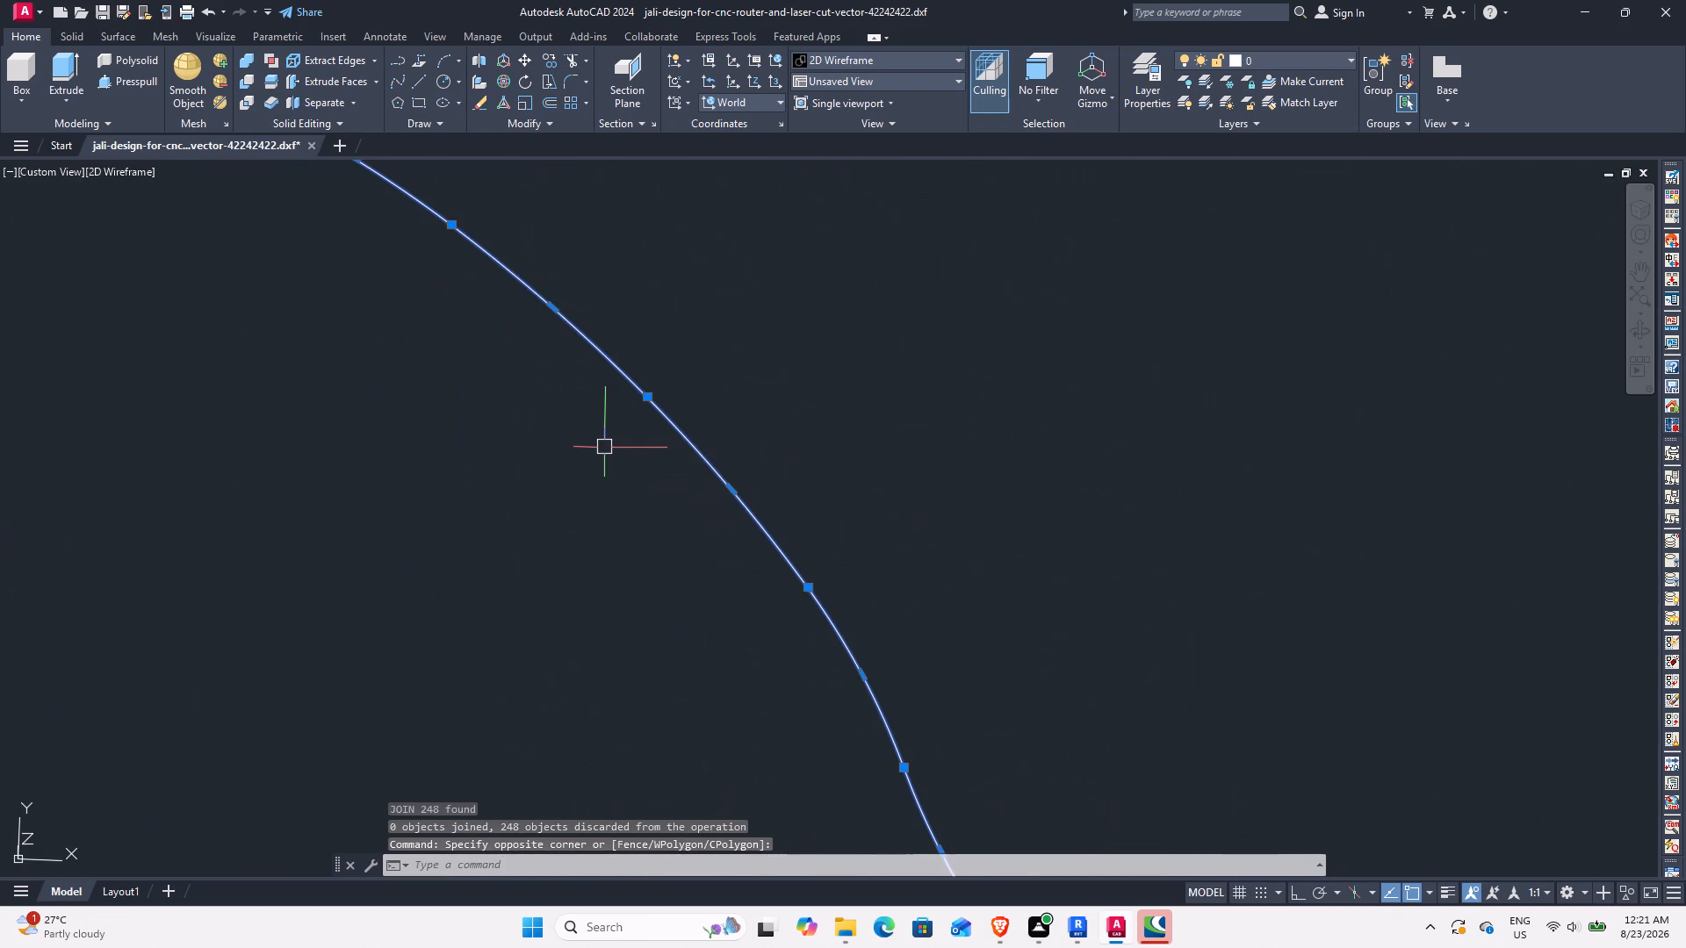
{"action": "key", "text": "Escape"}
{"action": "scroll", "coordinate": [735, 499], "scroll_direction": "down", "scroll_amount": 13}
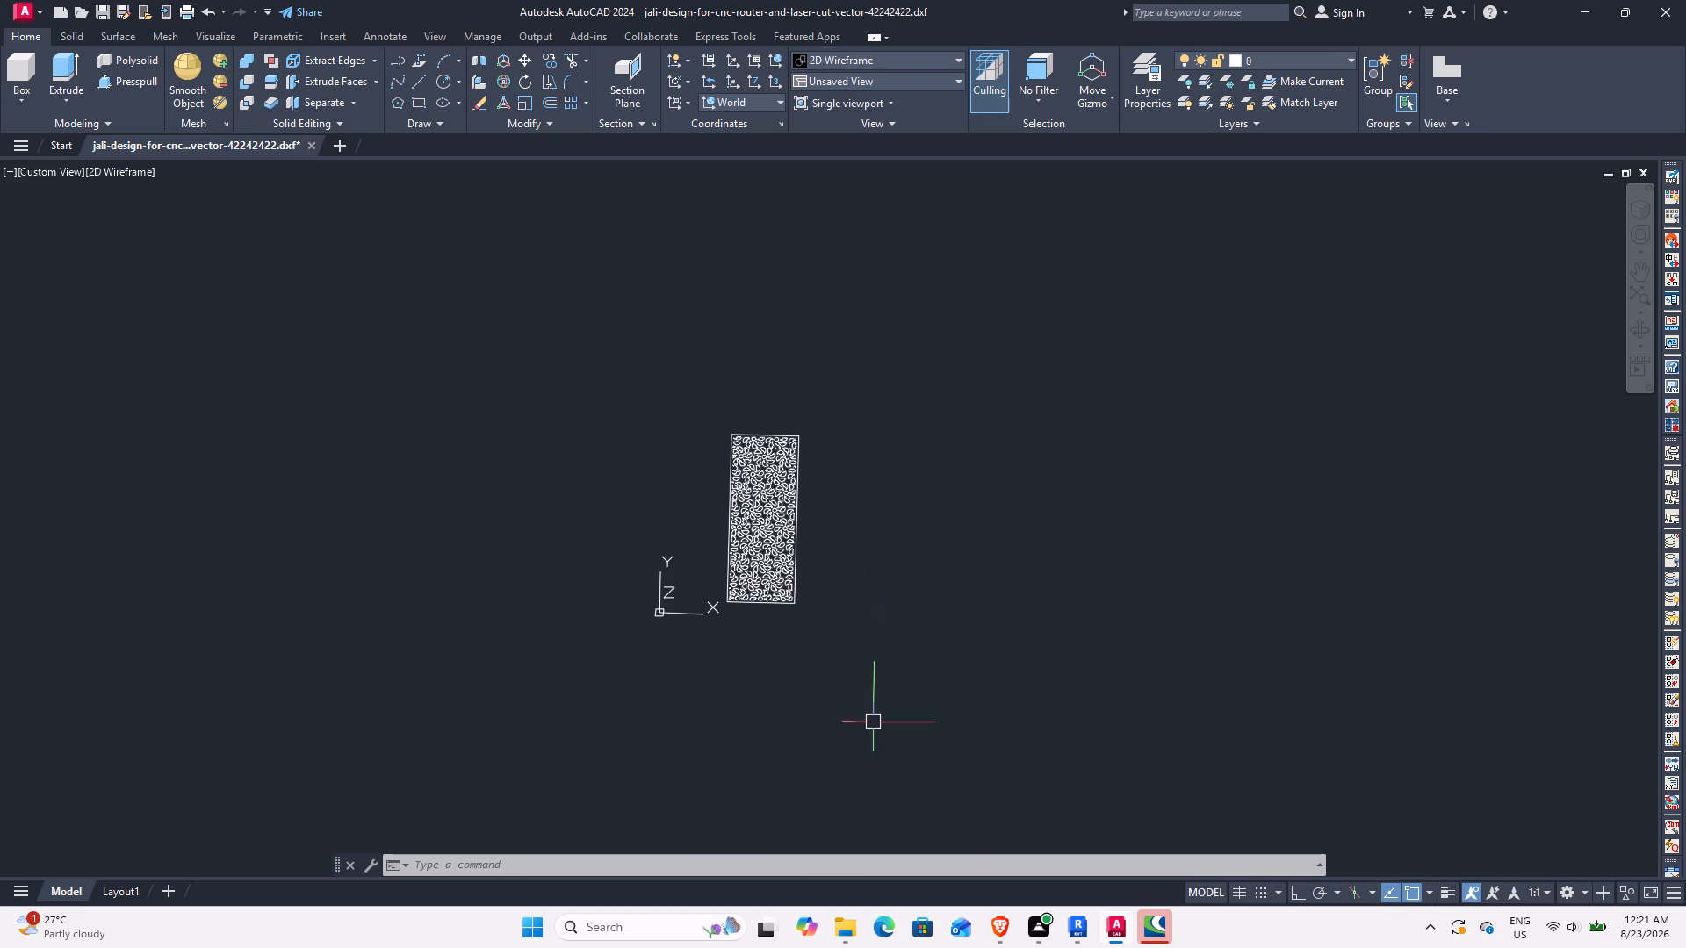
Switch to Revit and create a new family from the Generic Model face based template.
{"action": "left_click", "coordinate": [1078, 943]}
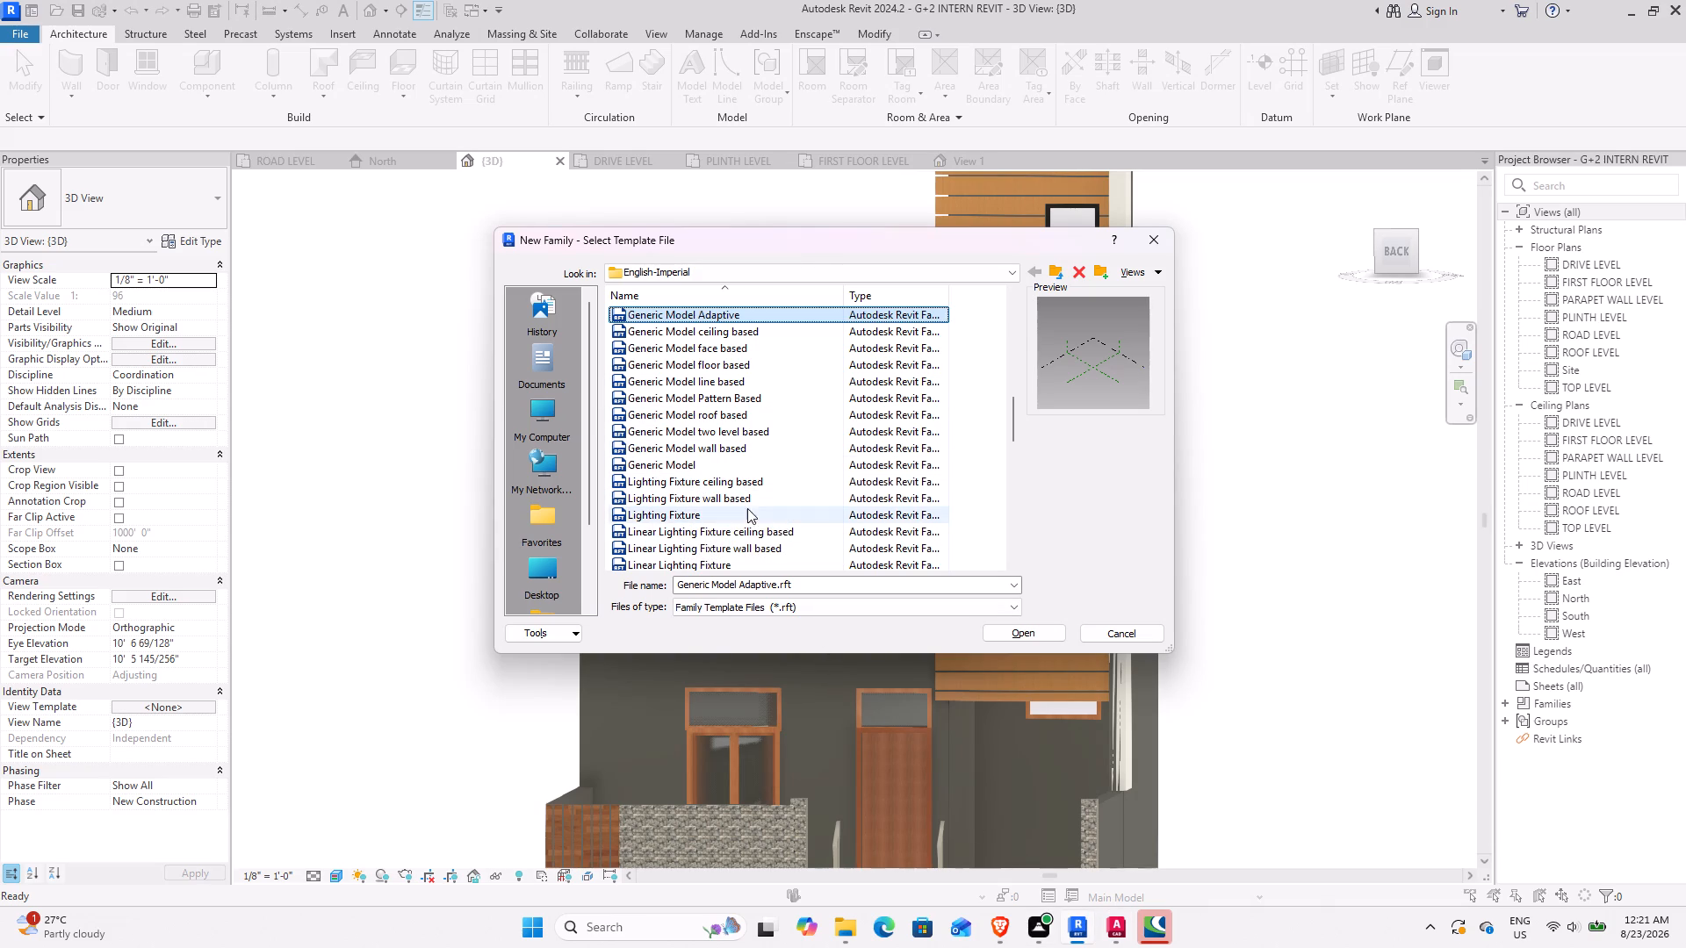
{"action": "left_click", "coordinate": [747, 348]}
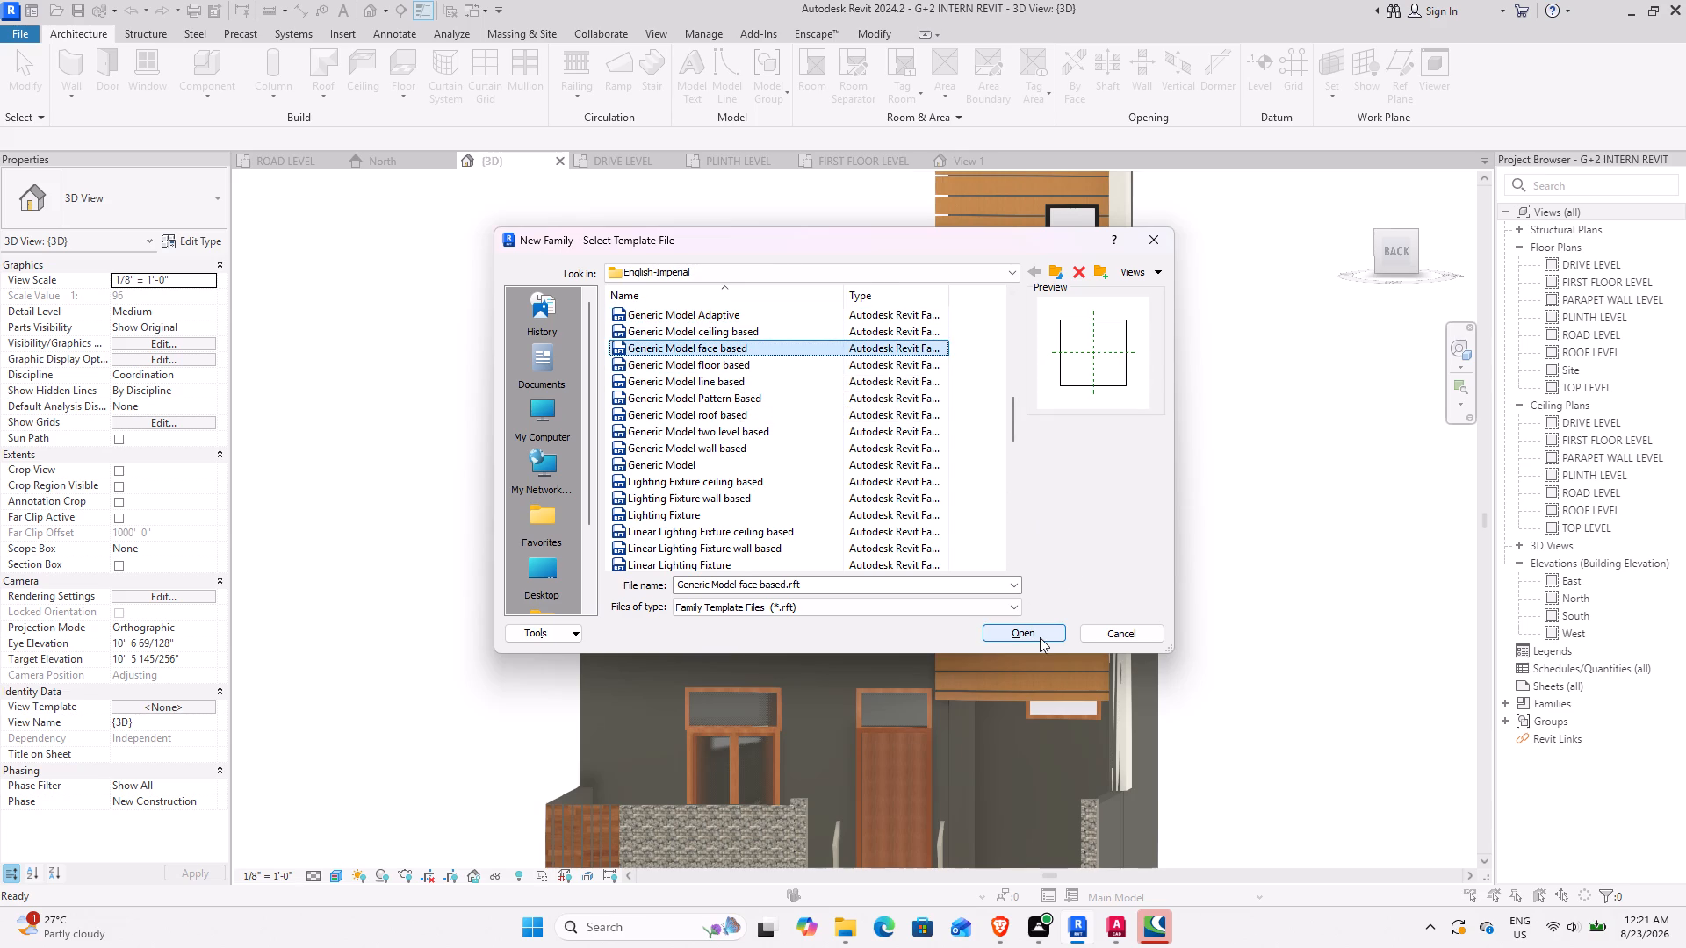
{"action": "left_click", "coordinate": [1040, 637]}
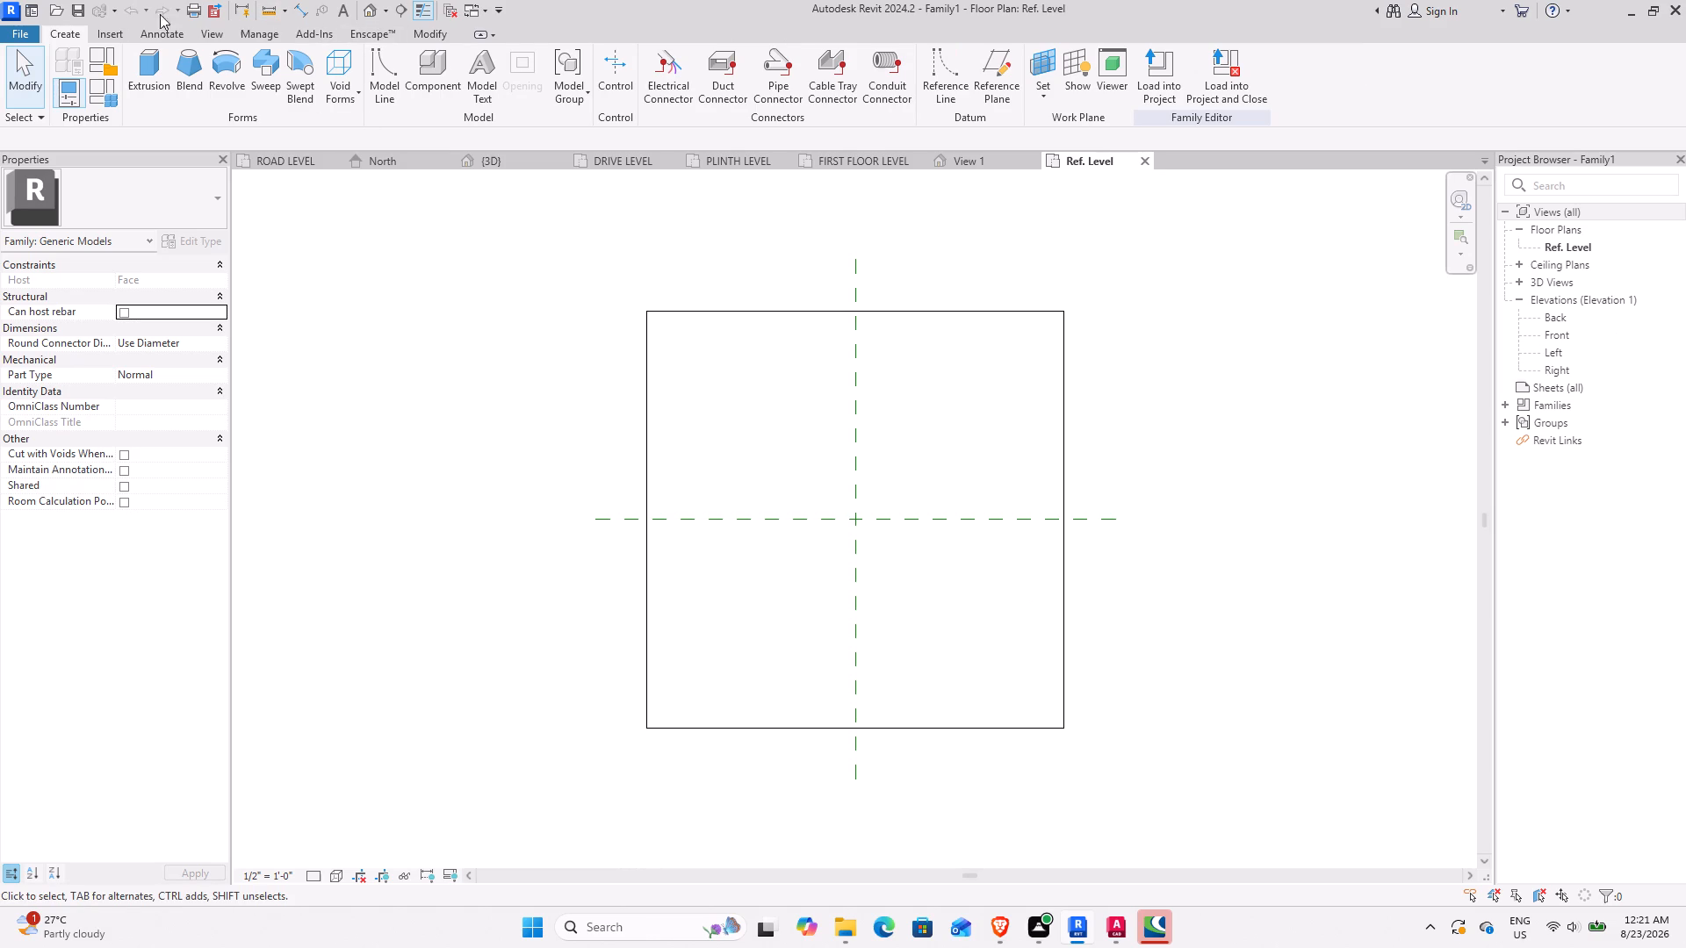
Start a CAD import into the family and look through the Downloads folder for the jali drawing.
{"action": "left_click", "coordinate": [125, 39]}
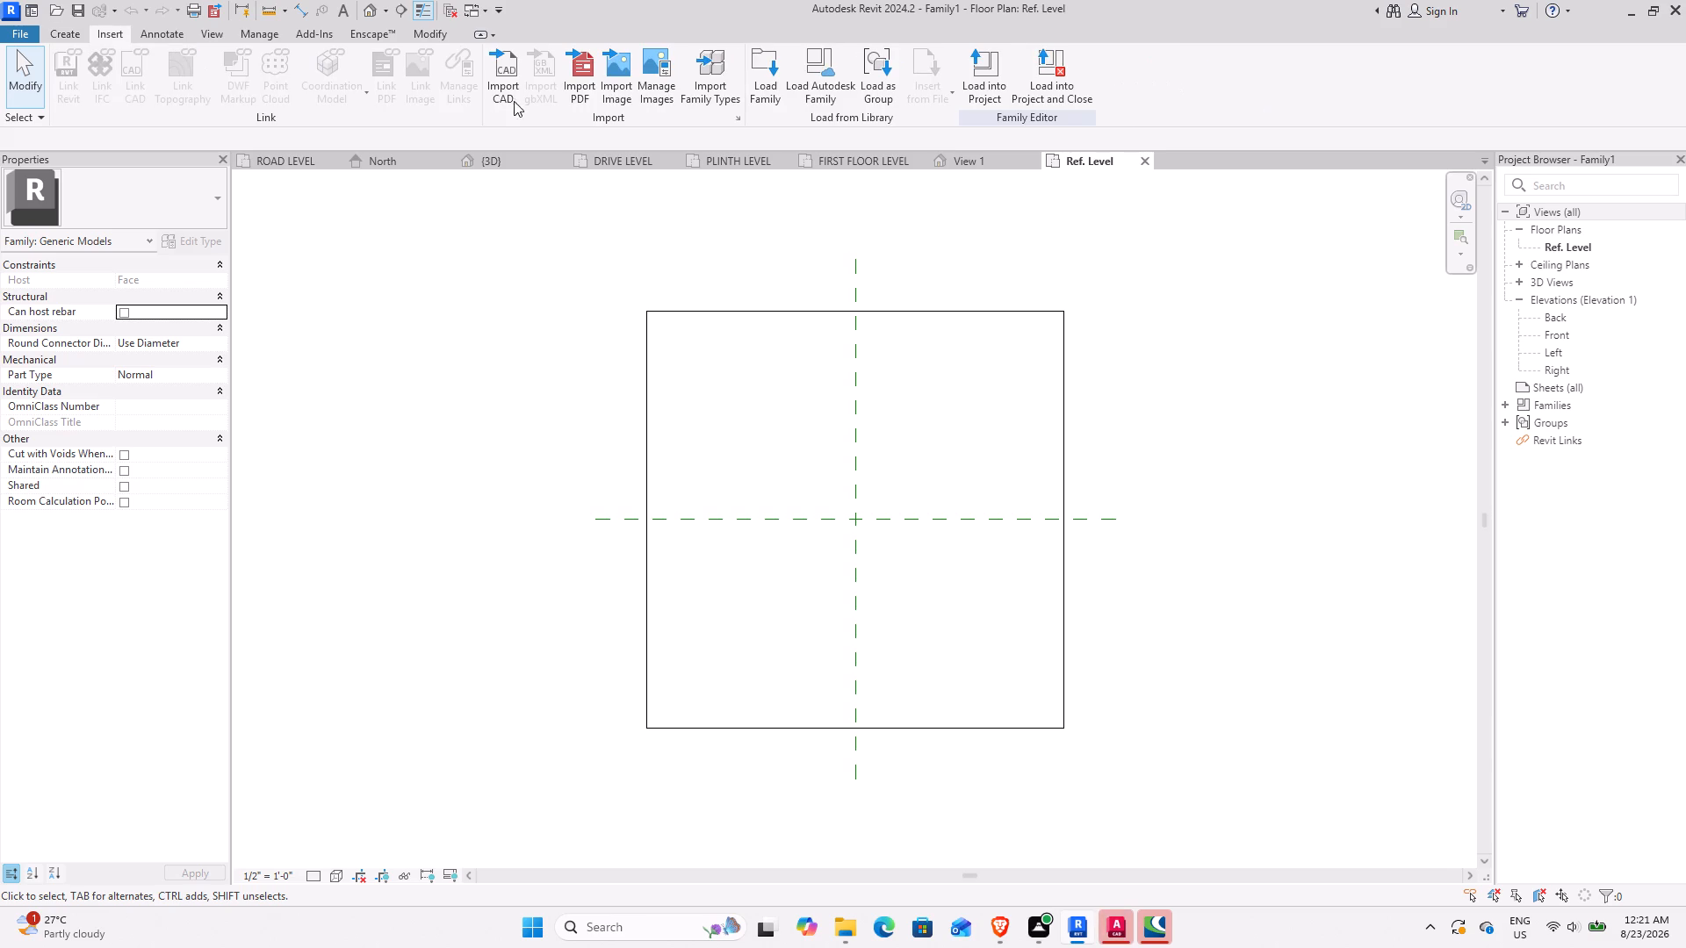
{"action": "left_click", "coordinate": [501, 78]}
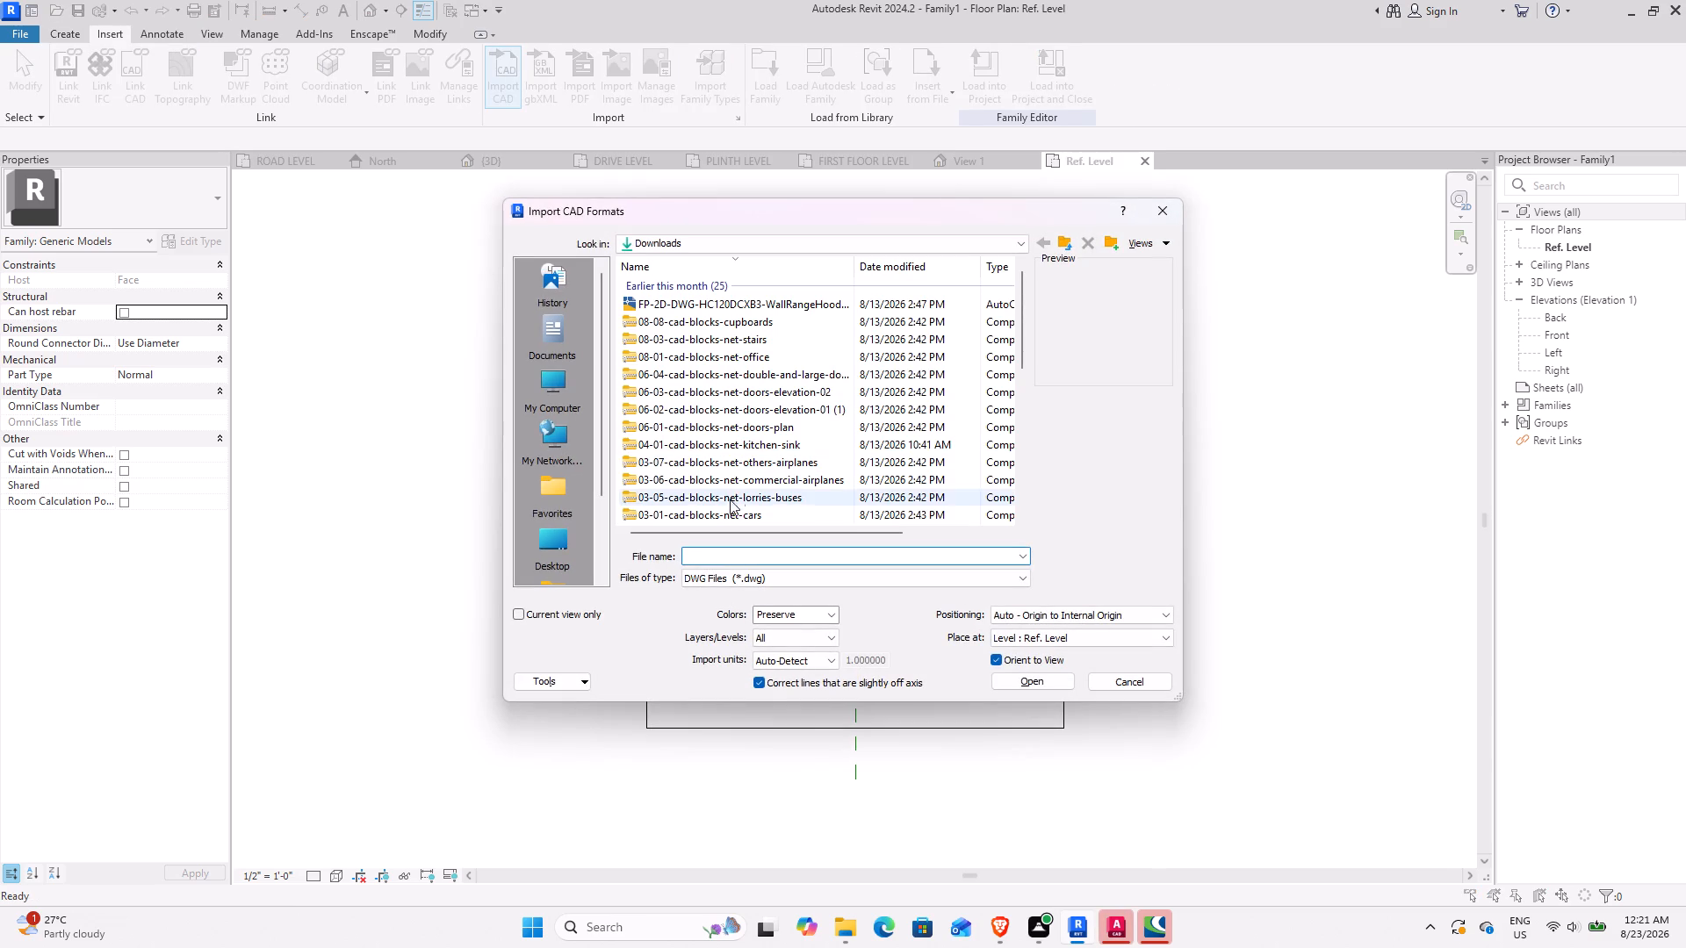
{"action": "scroll", "coordinate": [738, 389], "scroll_direction": "down", "scroll_amount": 6}
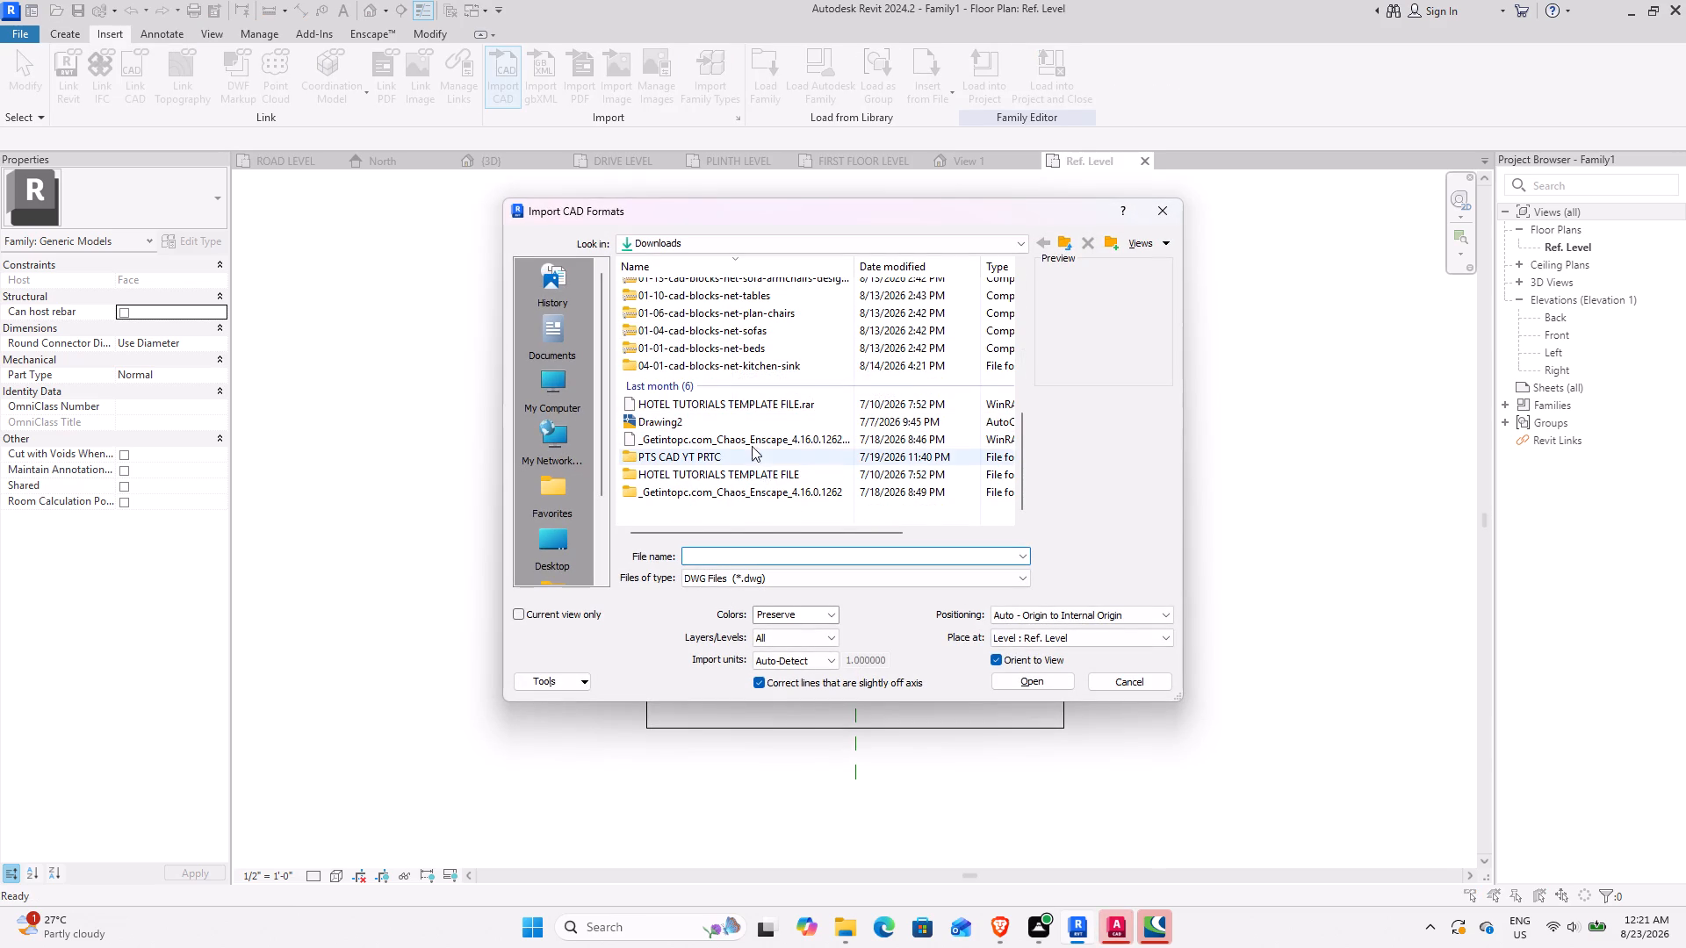
{"action": "scroll", "coordinate": [742, 456], "scroll_direction": "up", "scroll_amount": 2}
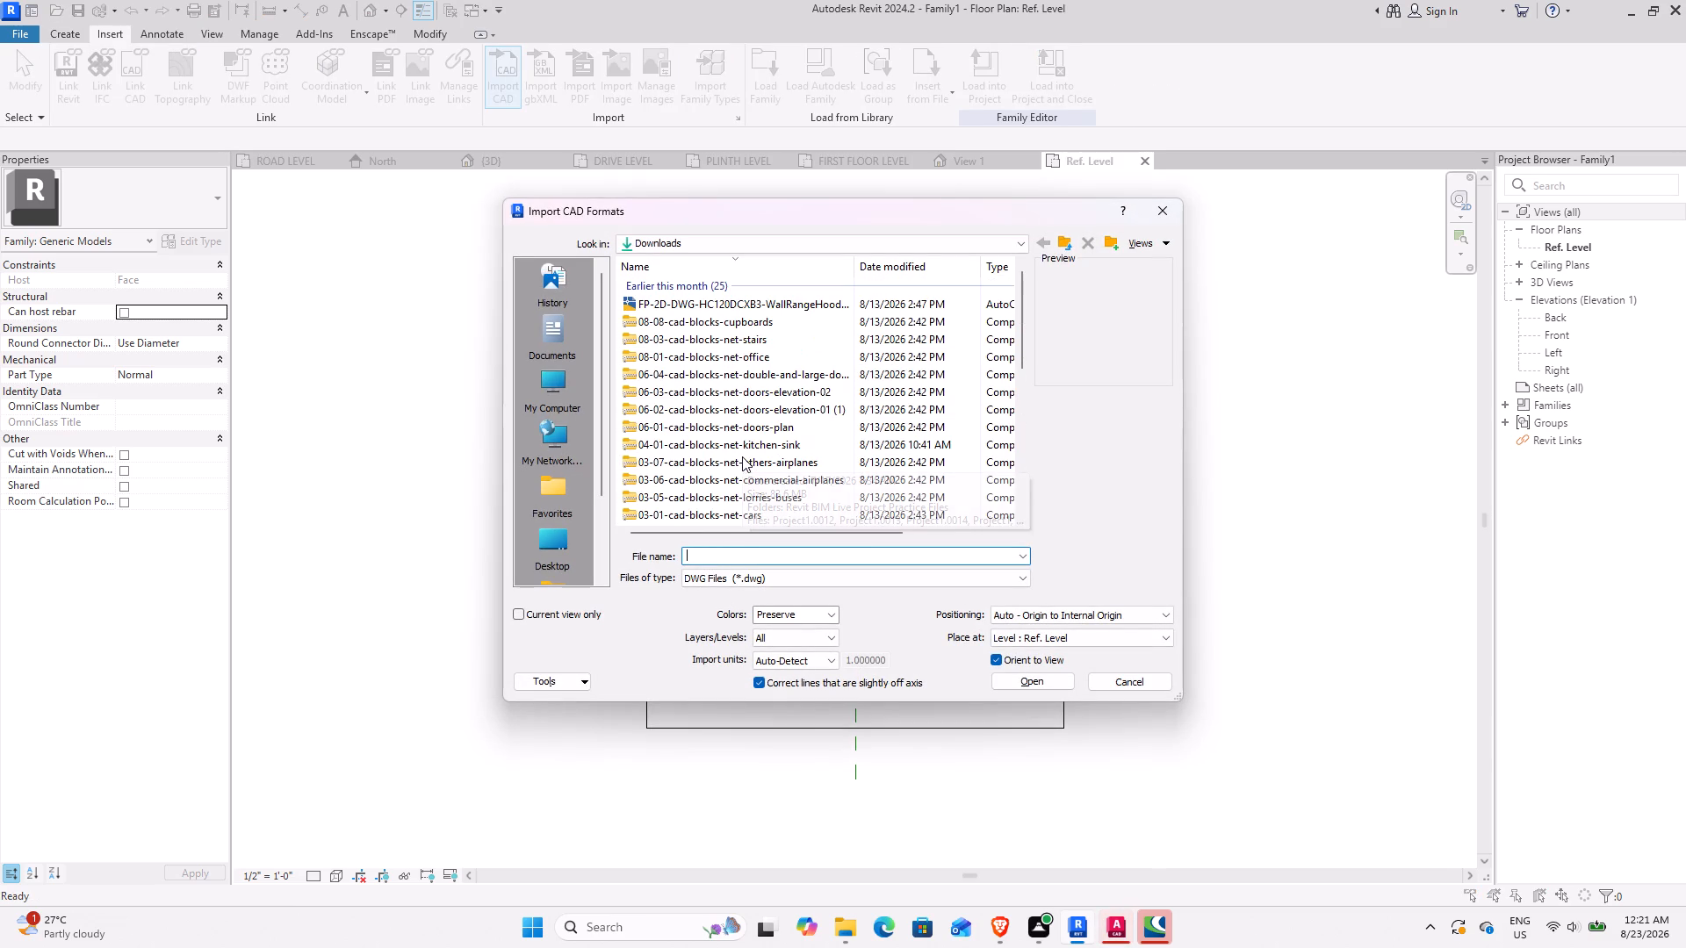
{"action": "scroll", "coordinate": [742, 456], "scroll_direction": "up", "scroll_amount": 2}
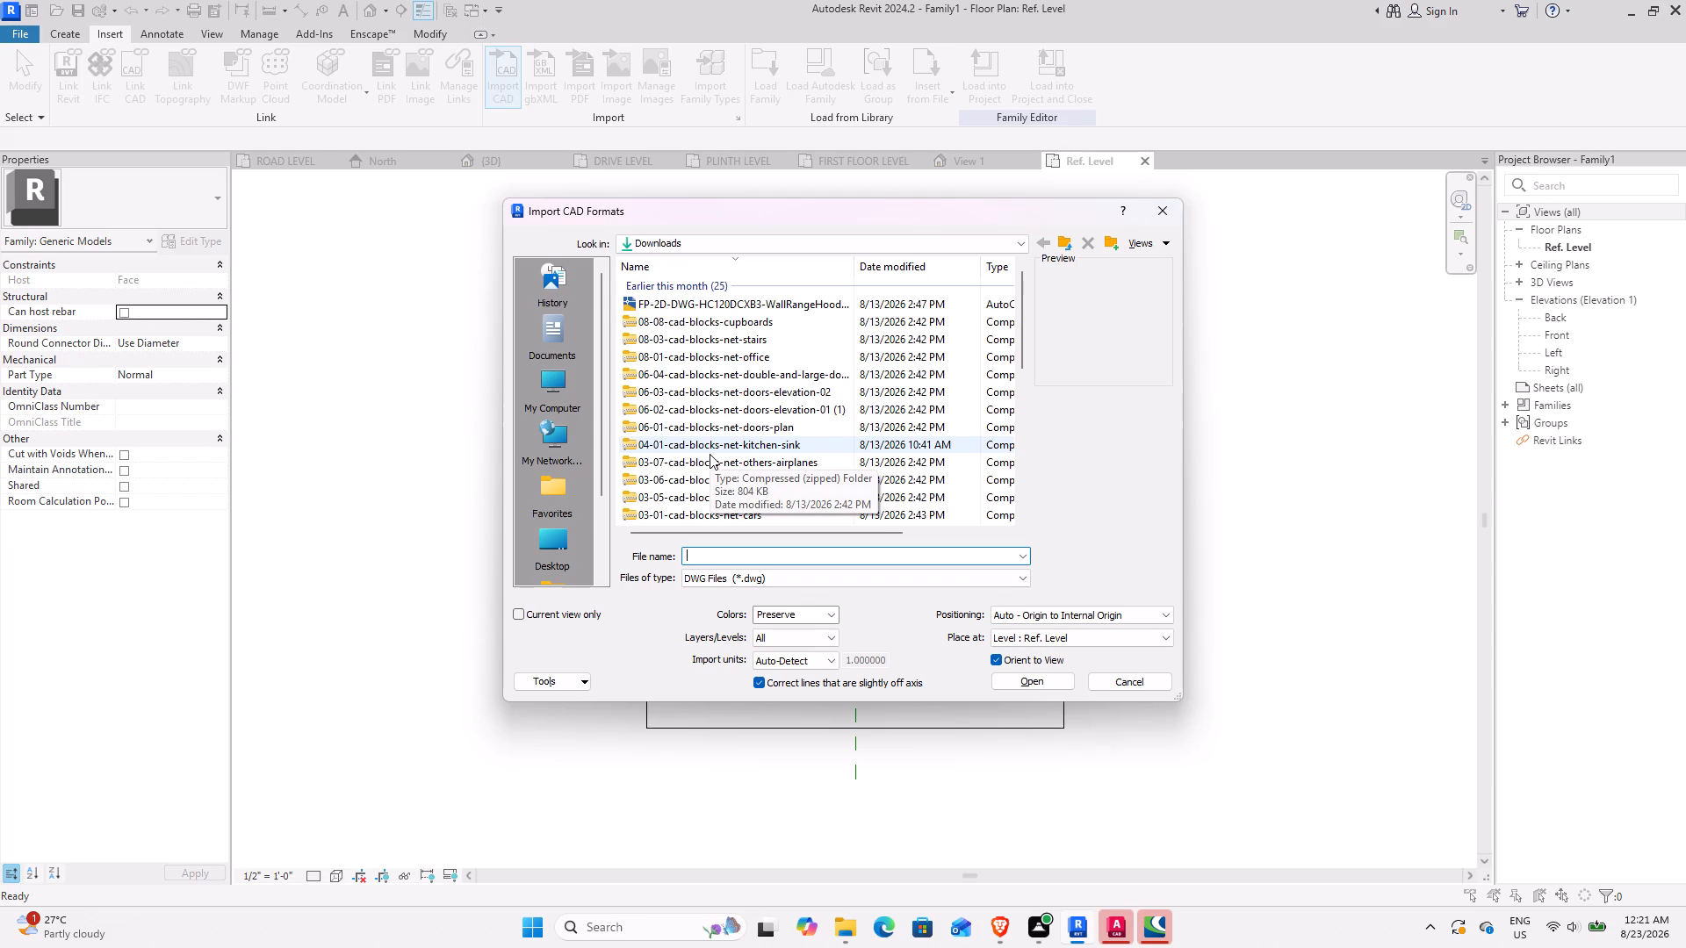
{"action": "scroll", "coordinate": [695, 384], "scroll_direction": "down", "scroll_amount": 6}
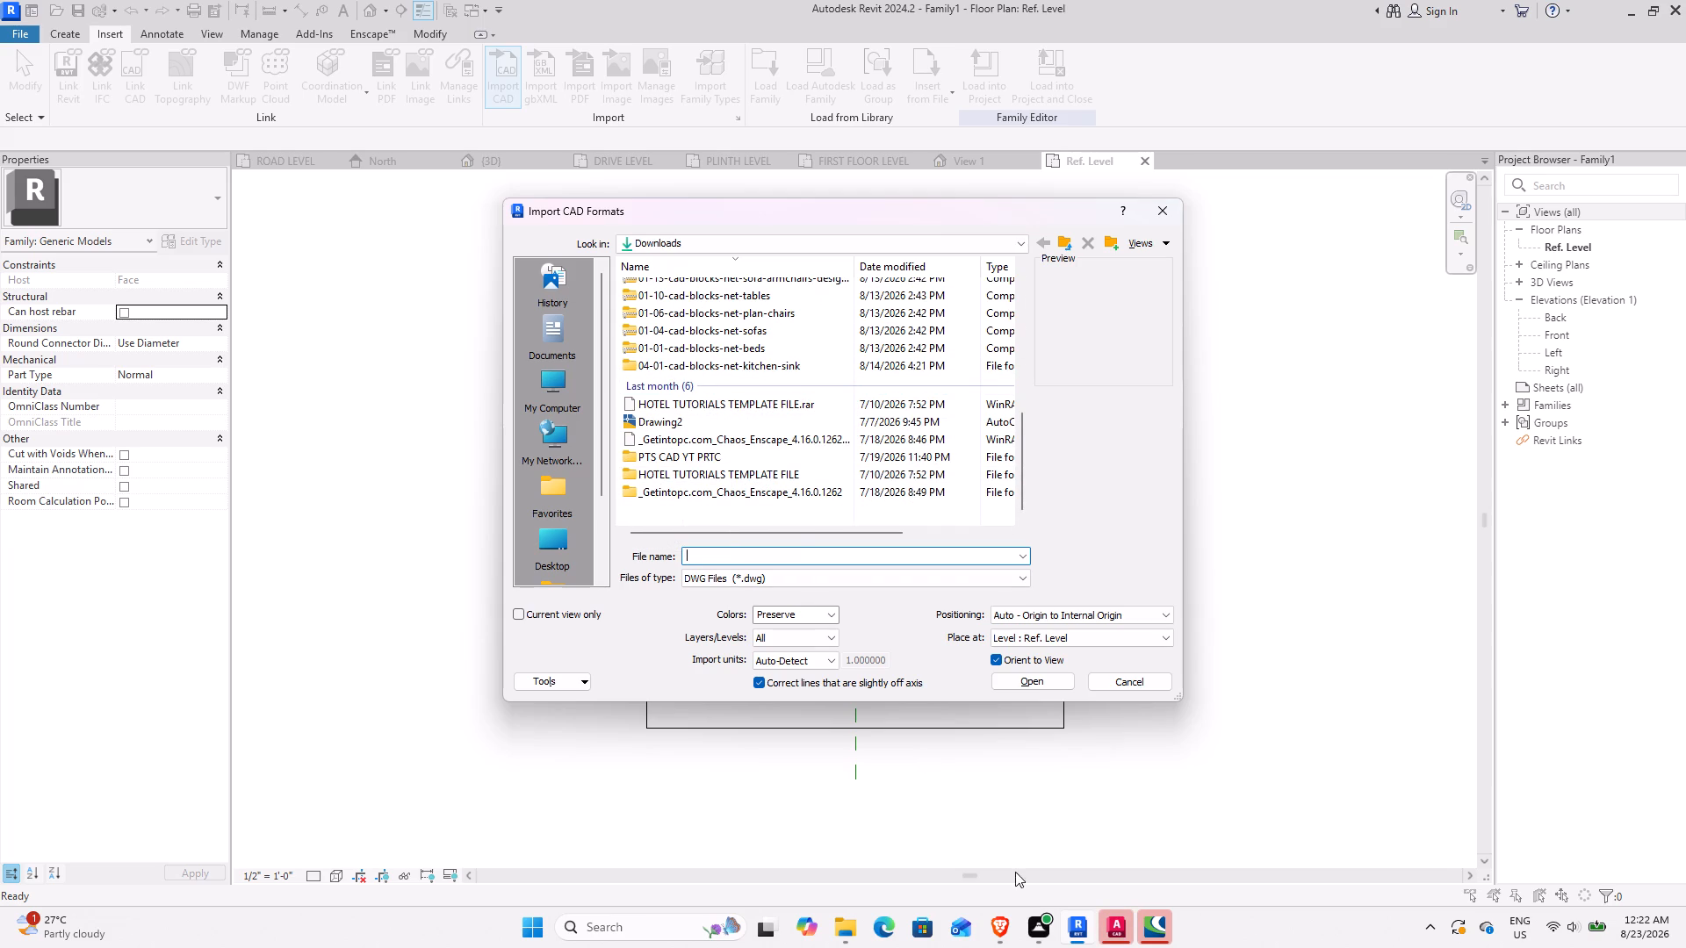
Switch to AutoCAD and save the jali drawing in Downloads as jali-design-for-cnc-router-and-laser-cut-vector-42242422.dwg, in AutoCAD 2018 format.
{"action": "left_click", "coordinate": [1108, 927]}
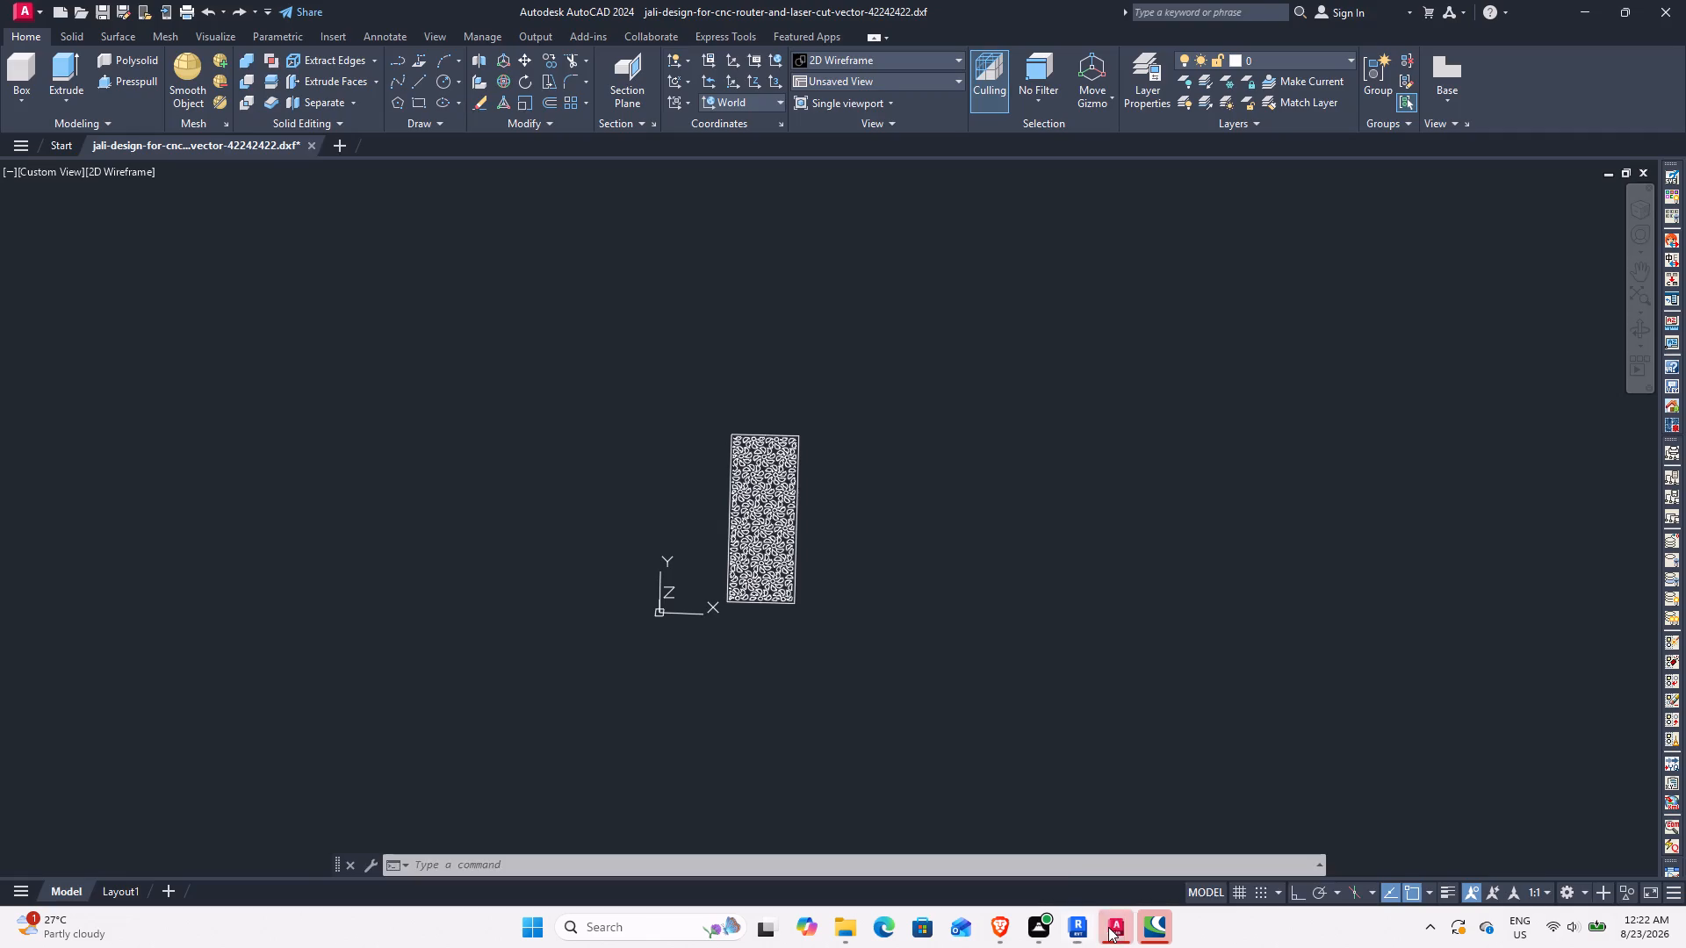
{"action": "scroll", "coordinate": [779, 529], "scroll_direction": "up", "scroll_amount": 4}
{"action": "scroll", "coordinate": [764, 519], "scroll_direction": "down", "scroll_amount": 2}
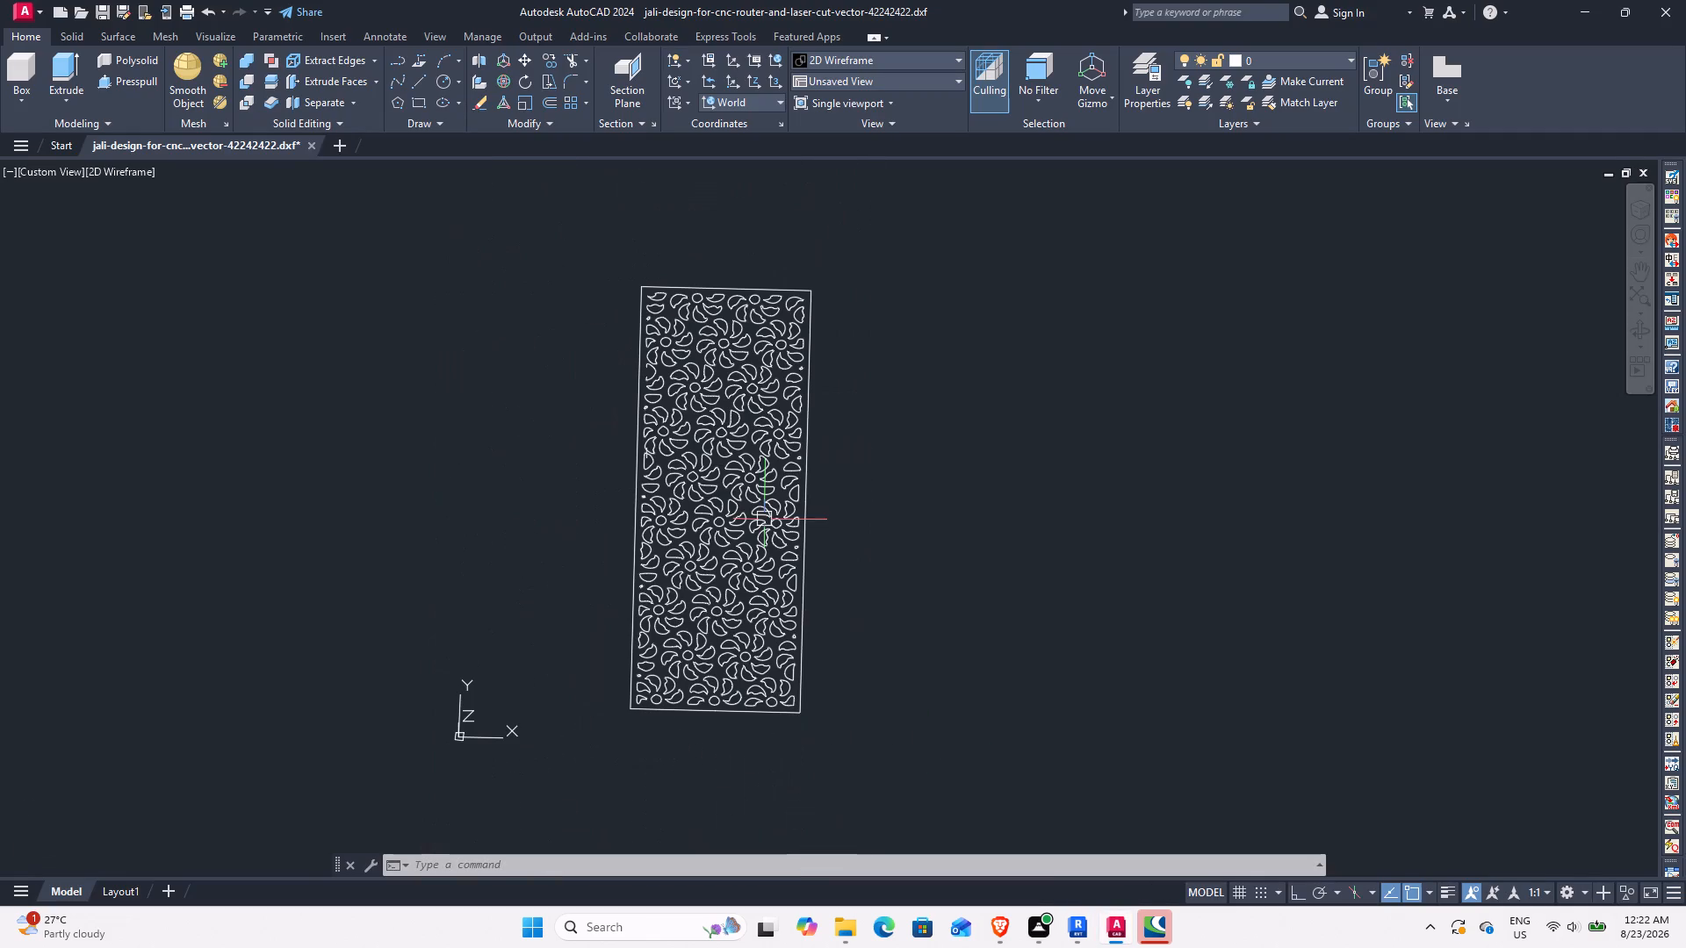
{"action": "key", "text": "ctrl+s"}
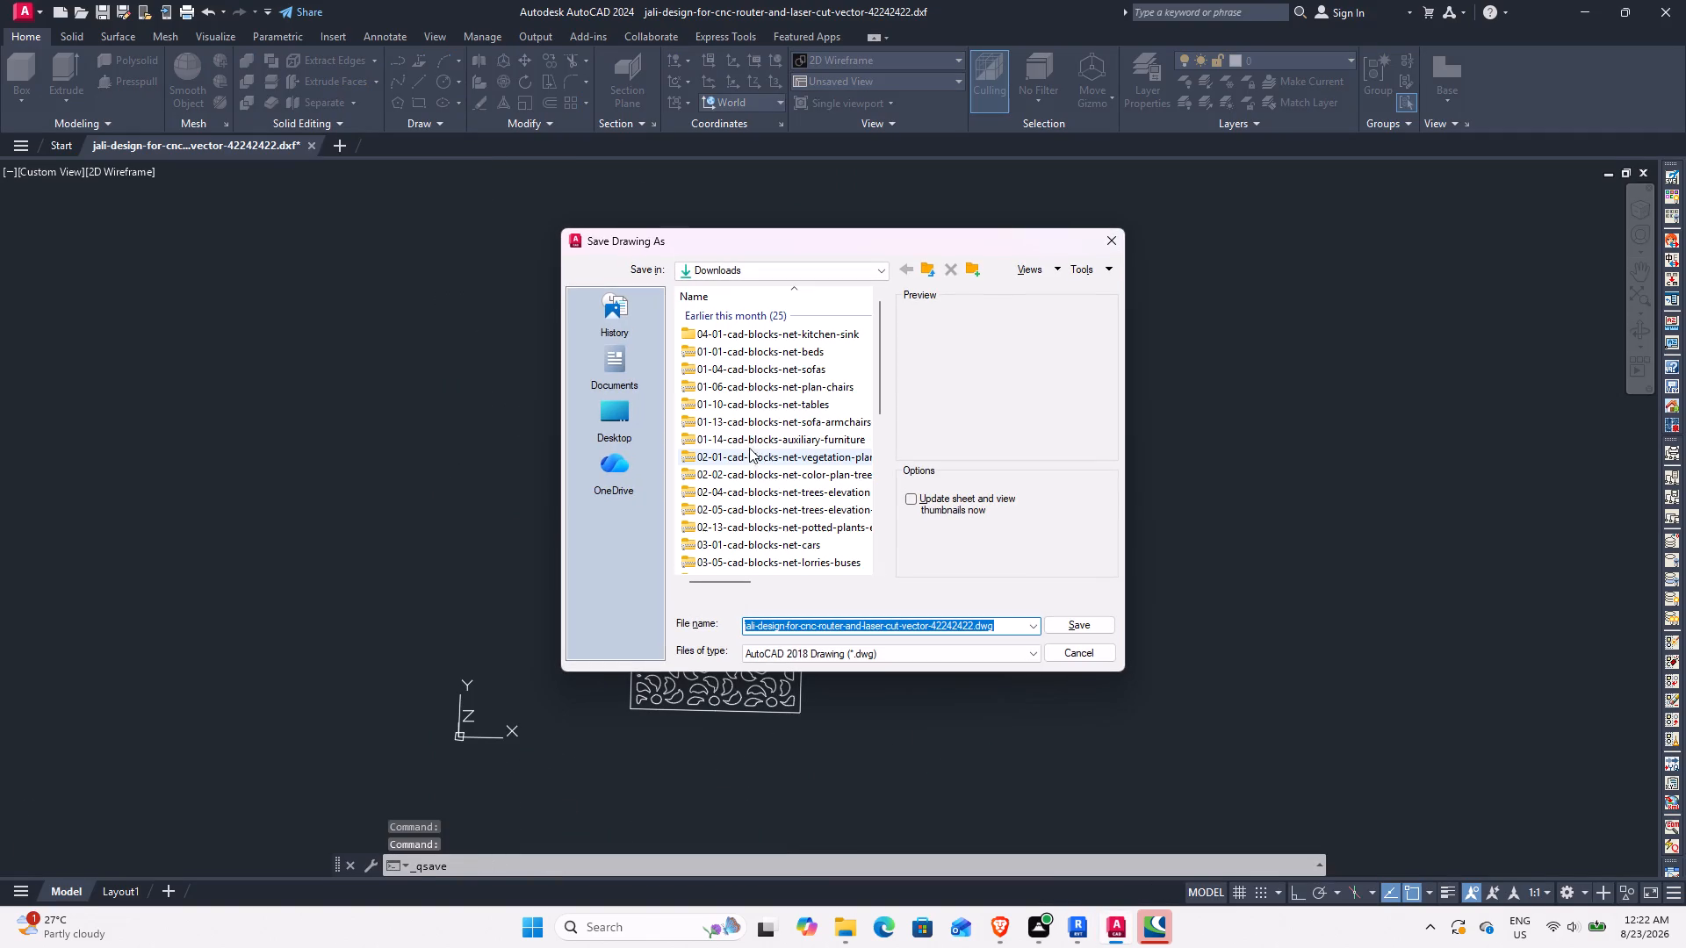
{"action": "scroll", "coordinate": [743, 484], "scroll_direction": "down", "scroll_amount": 6}
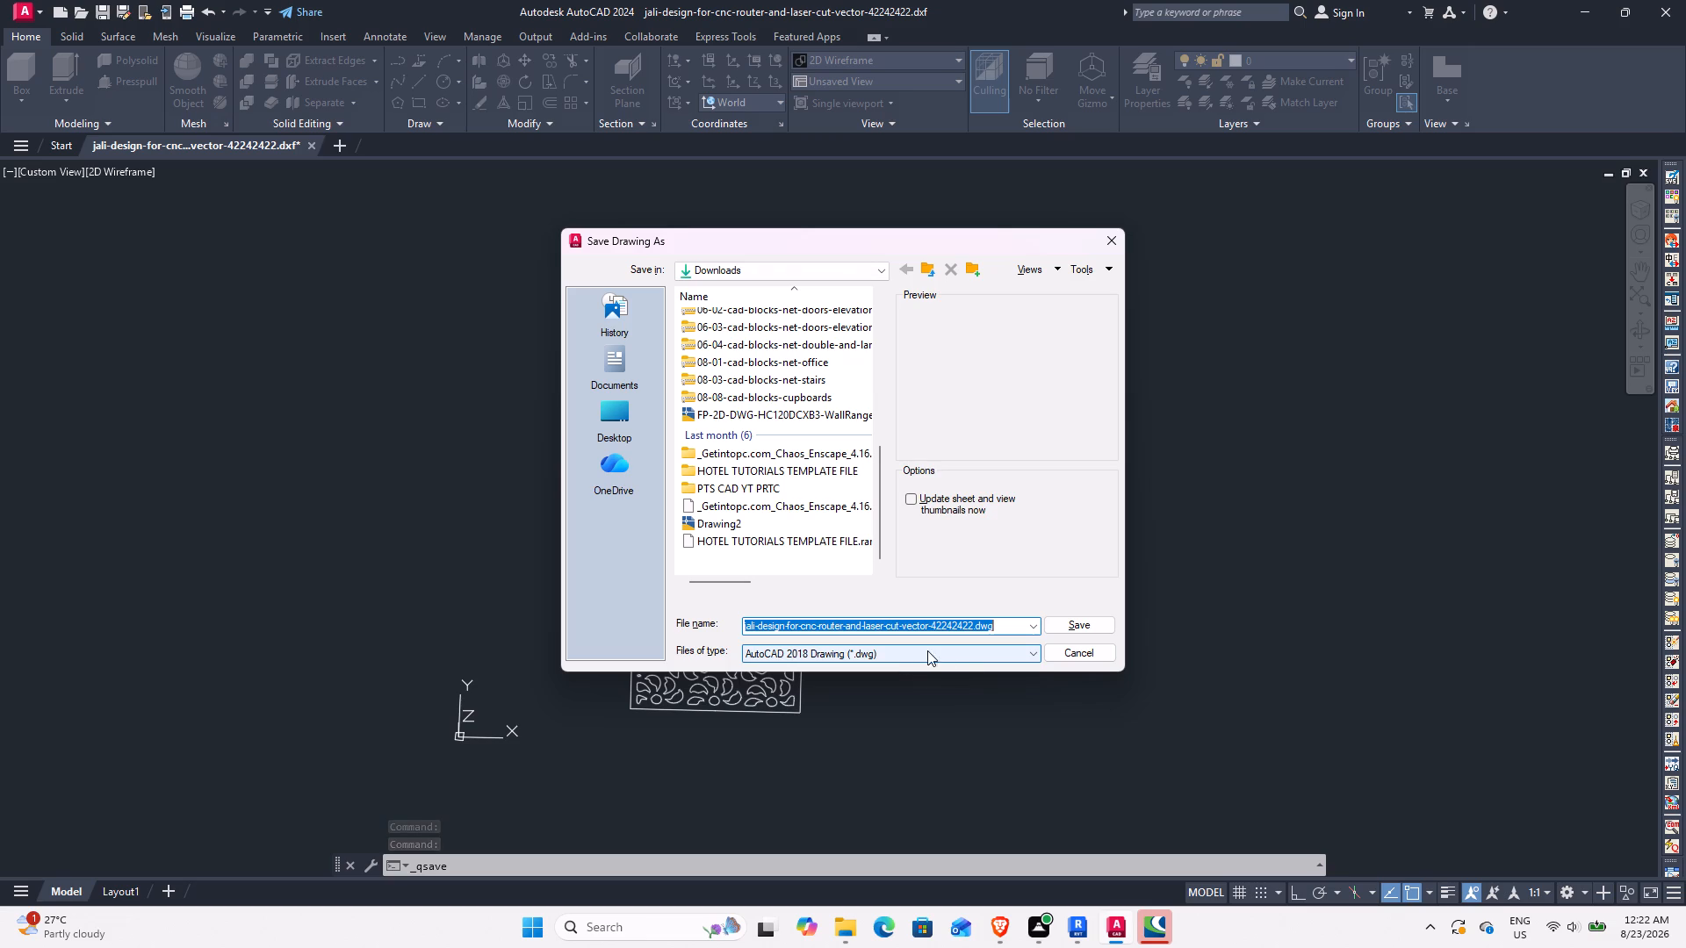
{"action": "left_click", "coordinate": [1105, 629]}
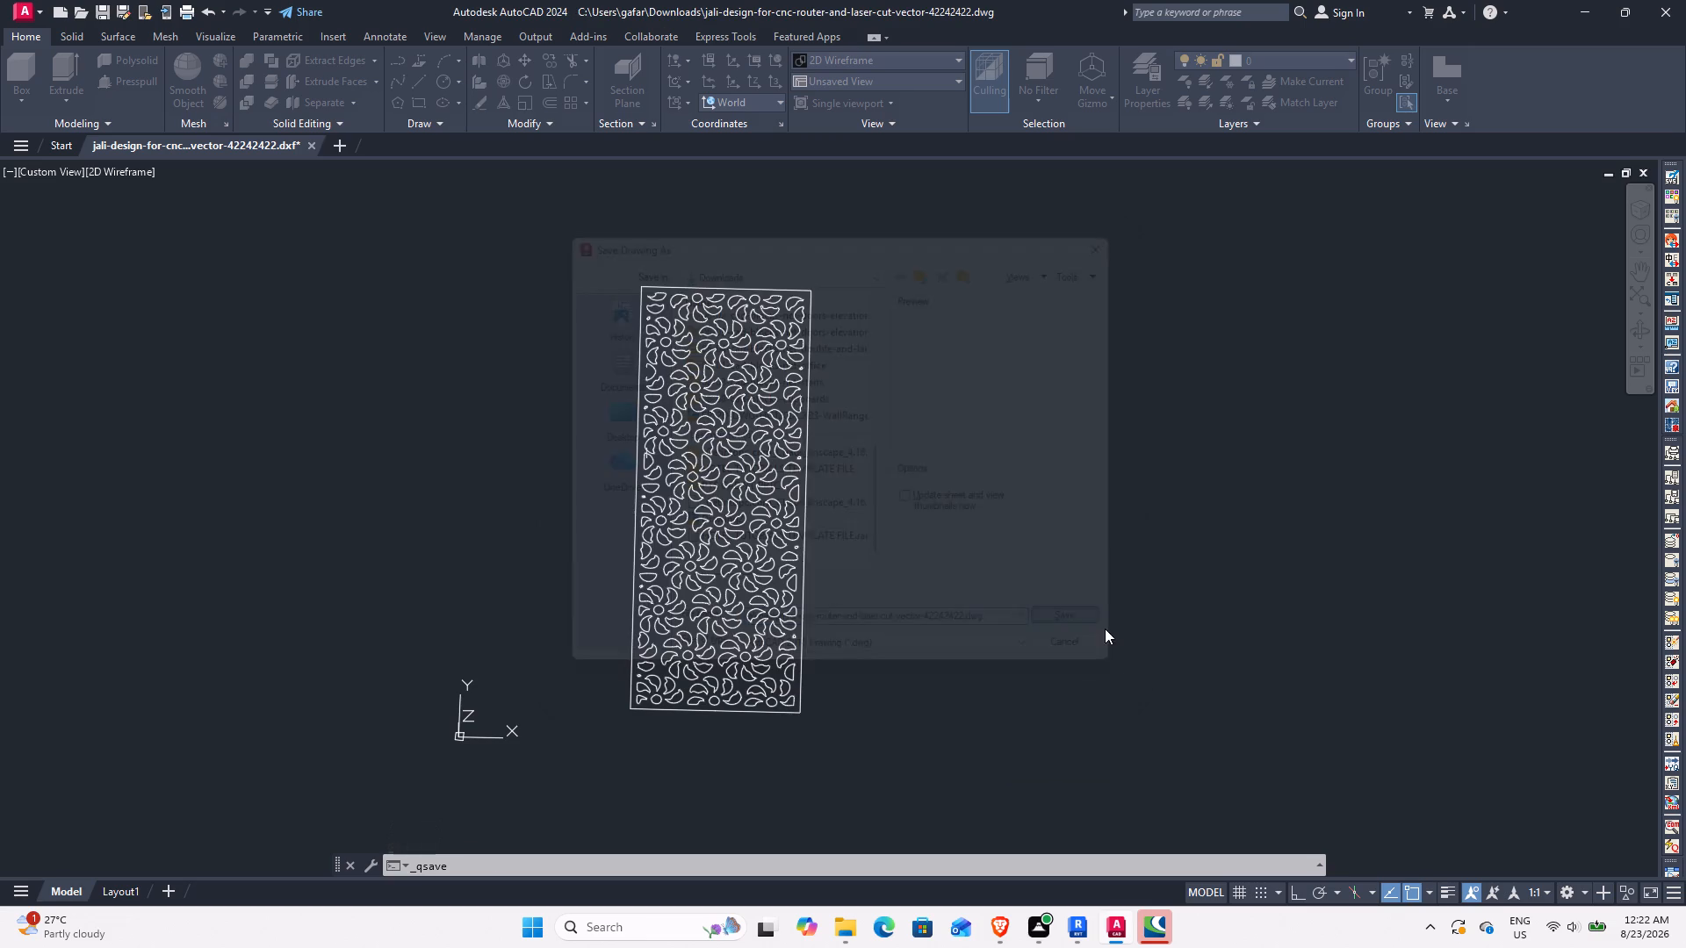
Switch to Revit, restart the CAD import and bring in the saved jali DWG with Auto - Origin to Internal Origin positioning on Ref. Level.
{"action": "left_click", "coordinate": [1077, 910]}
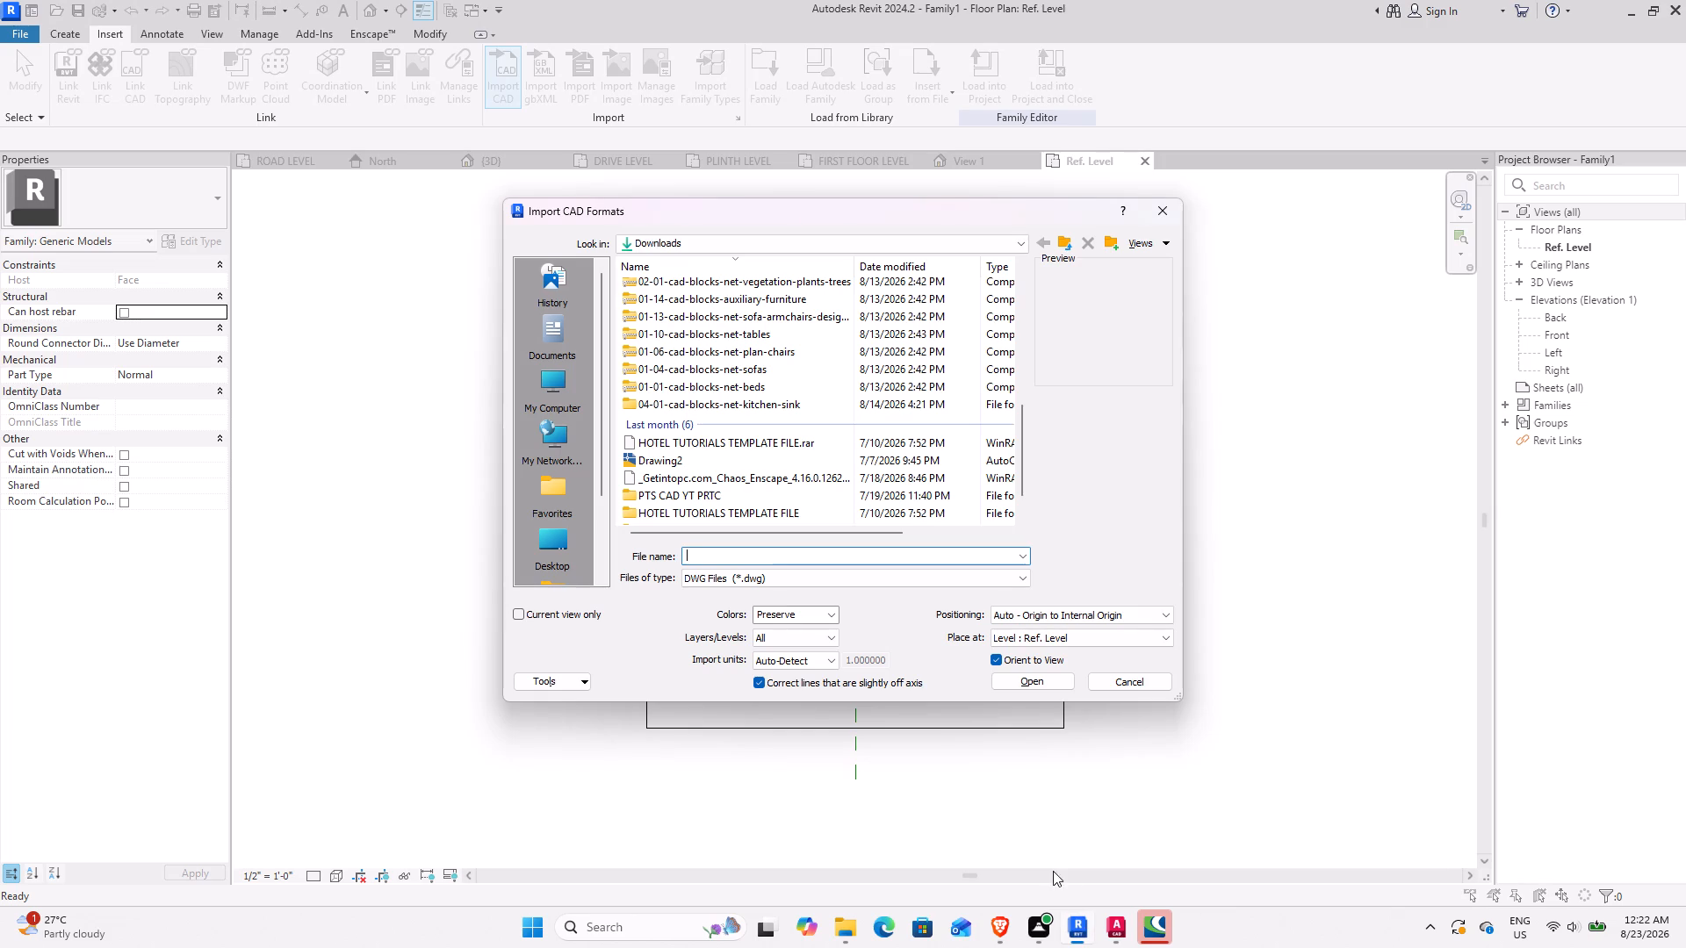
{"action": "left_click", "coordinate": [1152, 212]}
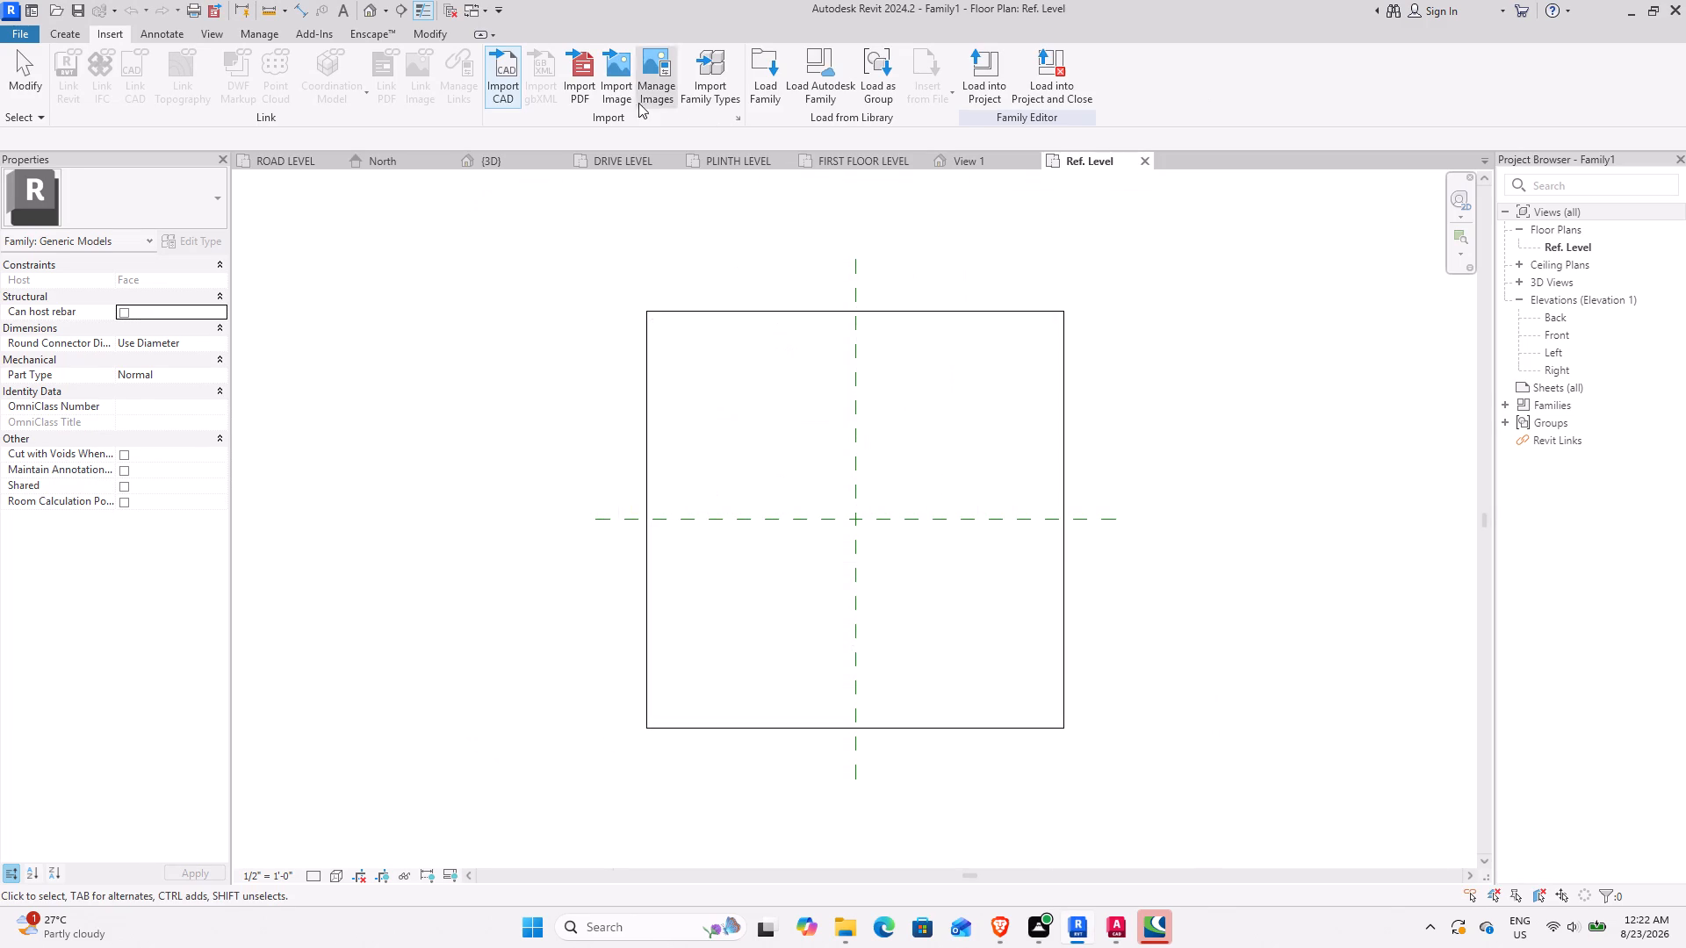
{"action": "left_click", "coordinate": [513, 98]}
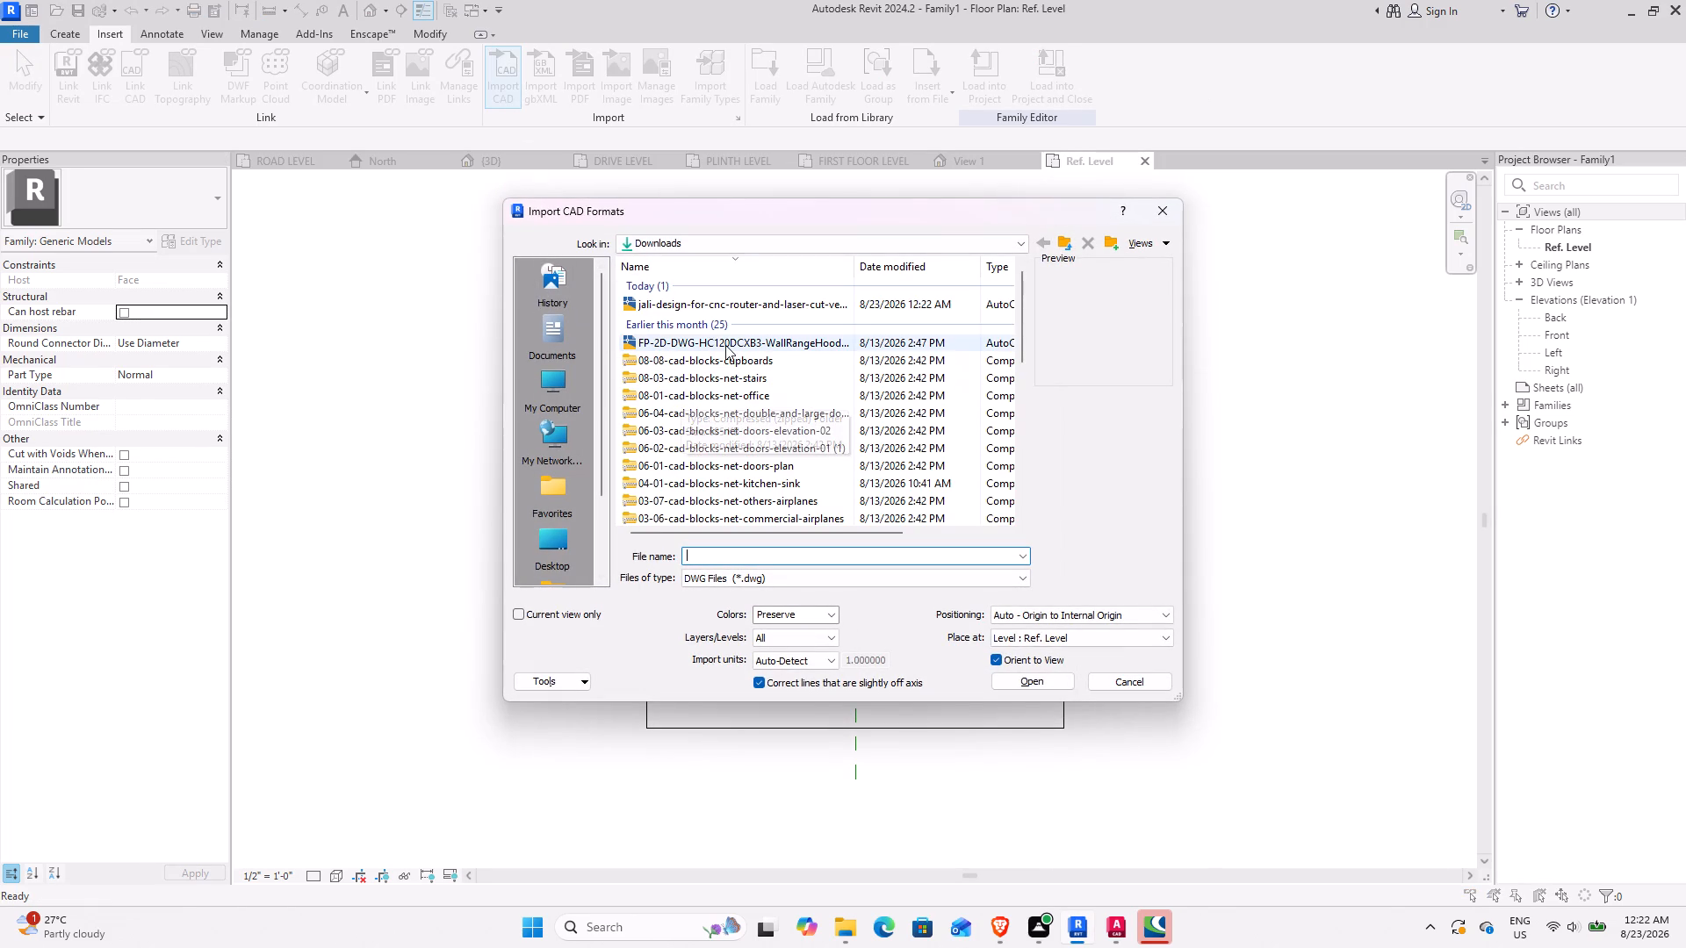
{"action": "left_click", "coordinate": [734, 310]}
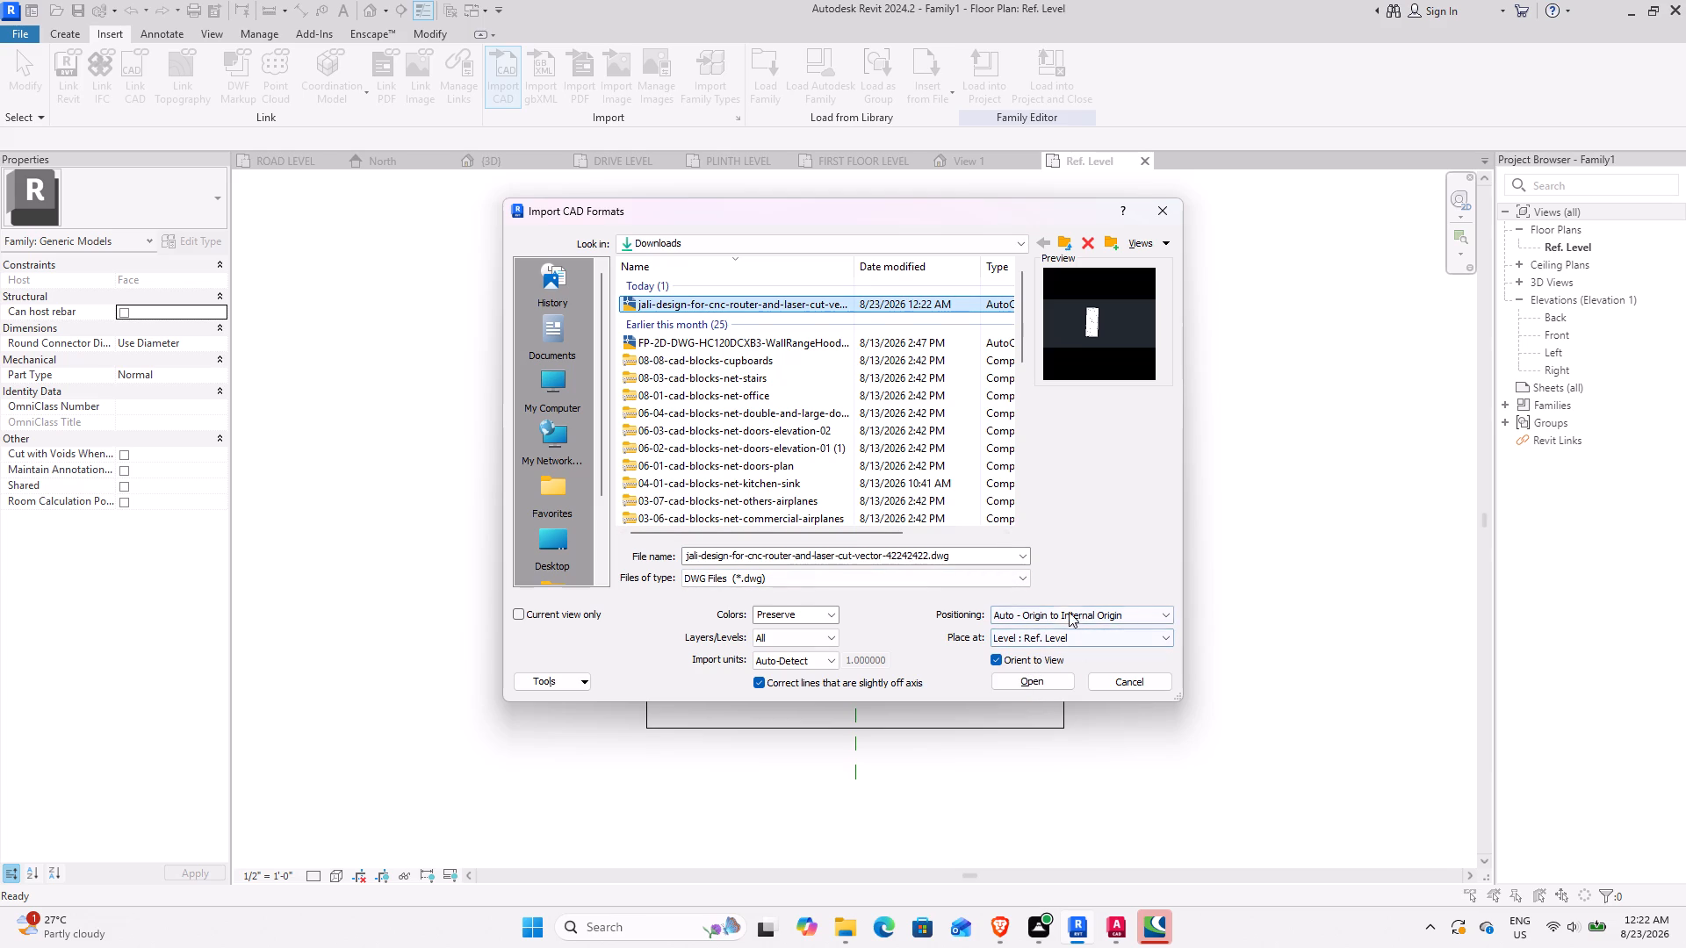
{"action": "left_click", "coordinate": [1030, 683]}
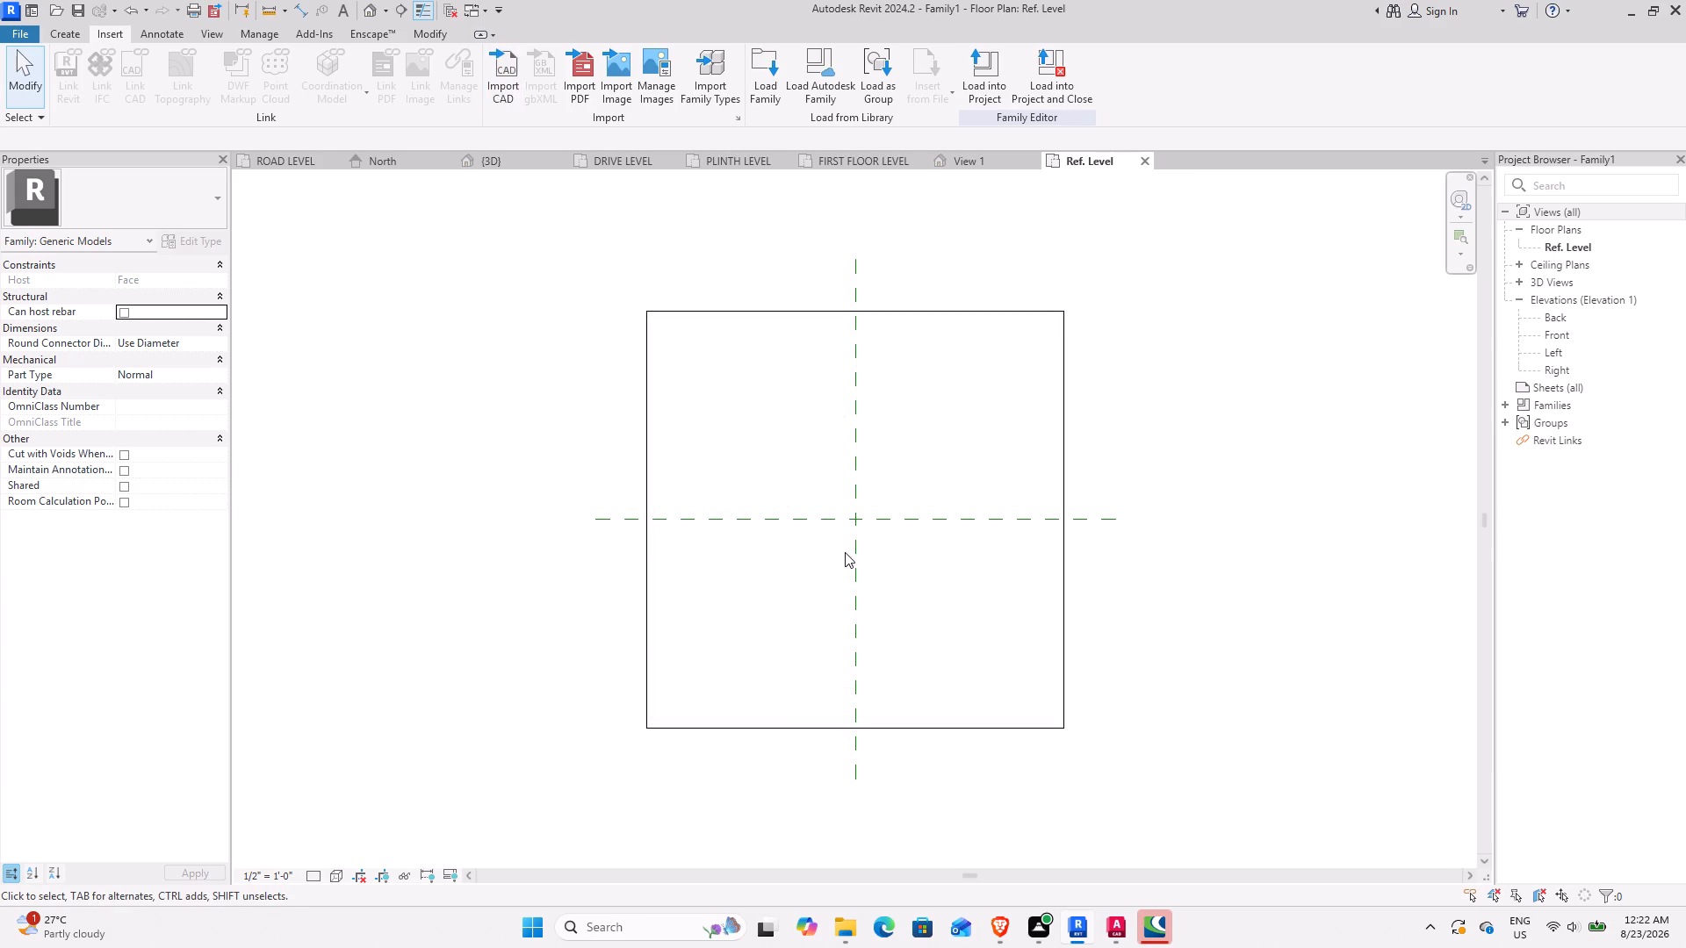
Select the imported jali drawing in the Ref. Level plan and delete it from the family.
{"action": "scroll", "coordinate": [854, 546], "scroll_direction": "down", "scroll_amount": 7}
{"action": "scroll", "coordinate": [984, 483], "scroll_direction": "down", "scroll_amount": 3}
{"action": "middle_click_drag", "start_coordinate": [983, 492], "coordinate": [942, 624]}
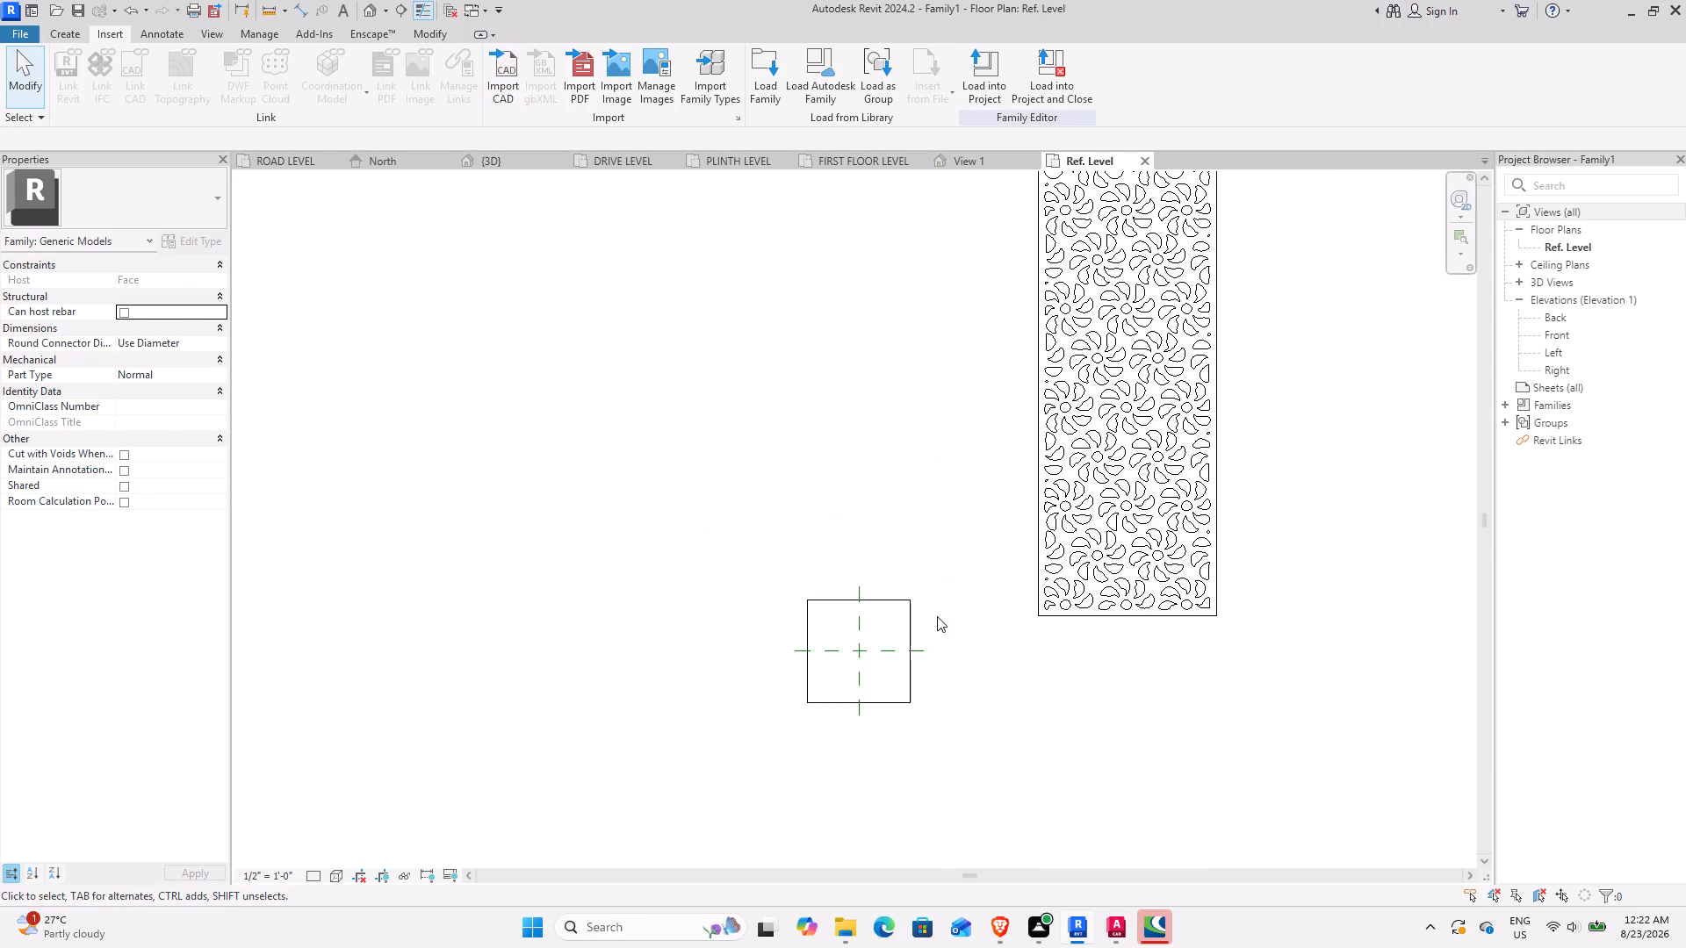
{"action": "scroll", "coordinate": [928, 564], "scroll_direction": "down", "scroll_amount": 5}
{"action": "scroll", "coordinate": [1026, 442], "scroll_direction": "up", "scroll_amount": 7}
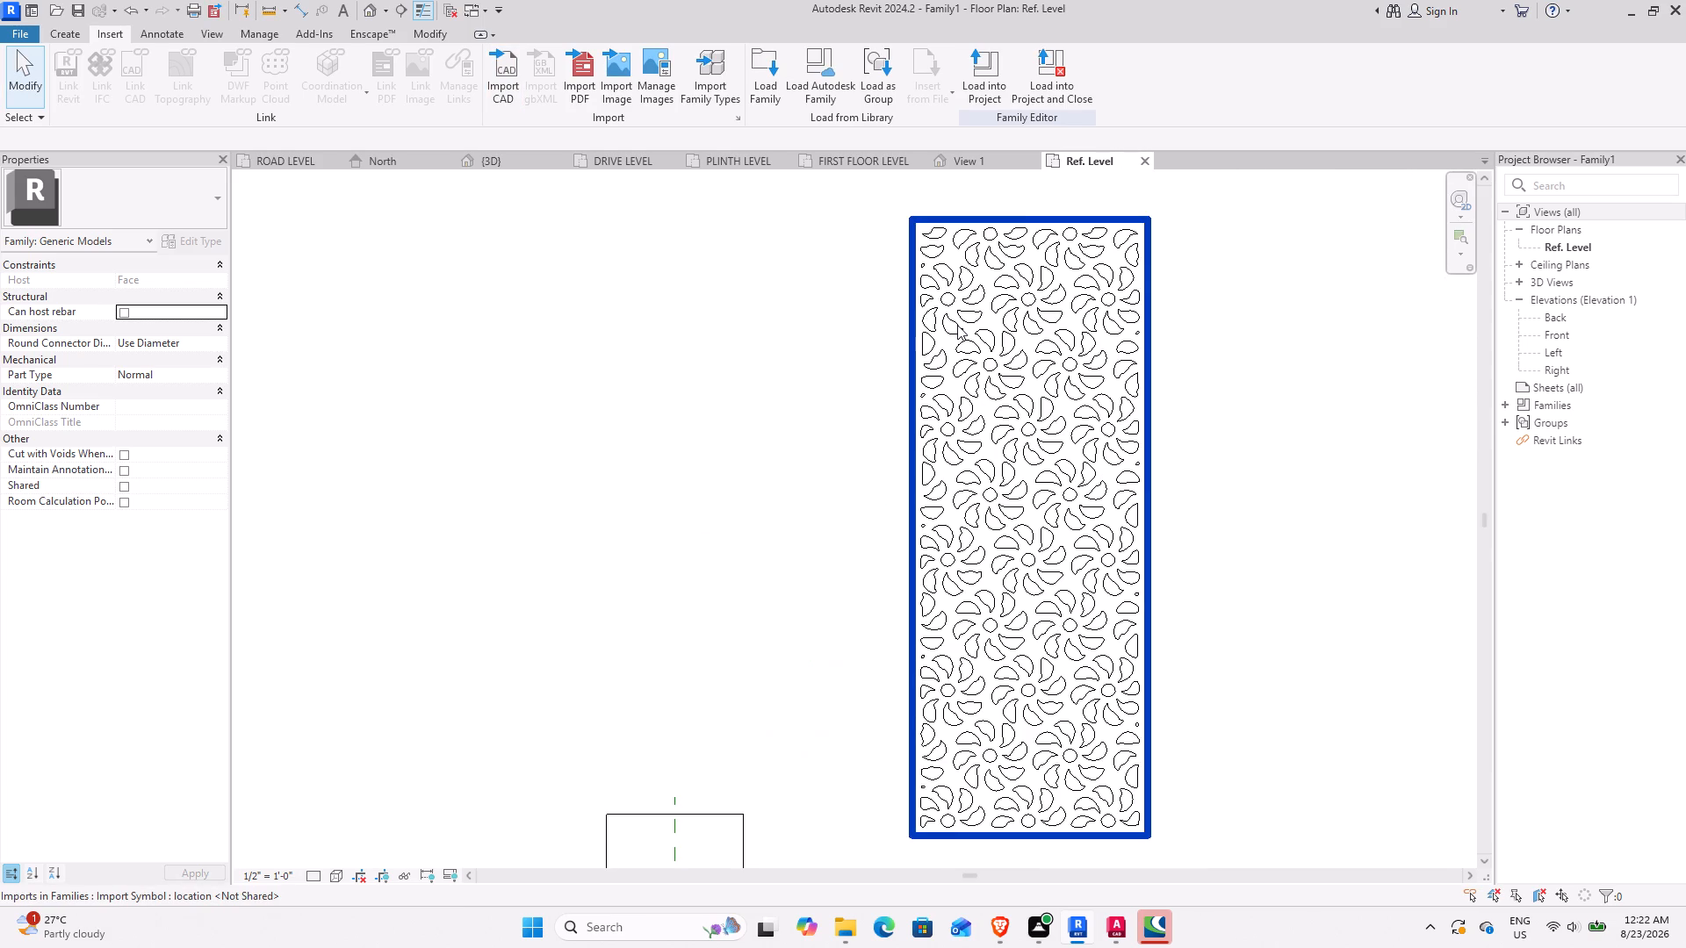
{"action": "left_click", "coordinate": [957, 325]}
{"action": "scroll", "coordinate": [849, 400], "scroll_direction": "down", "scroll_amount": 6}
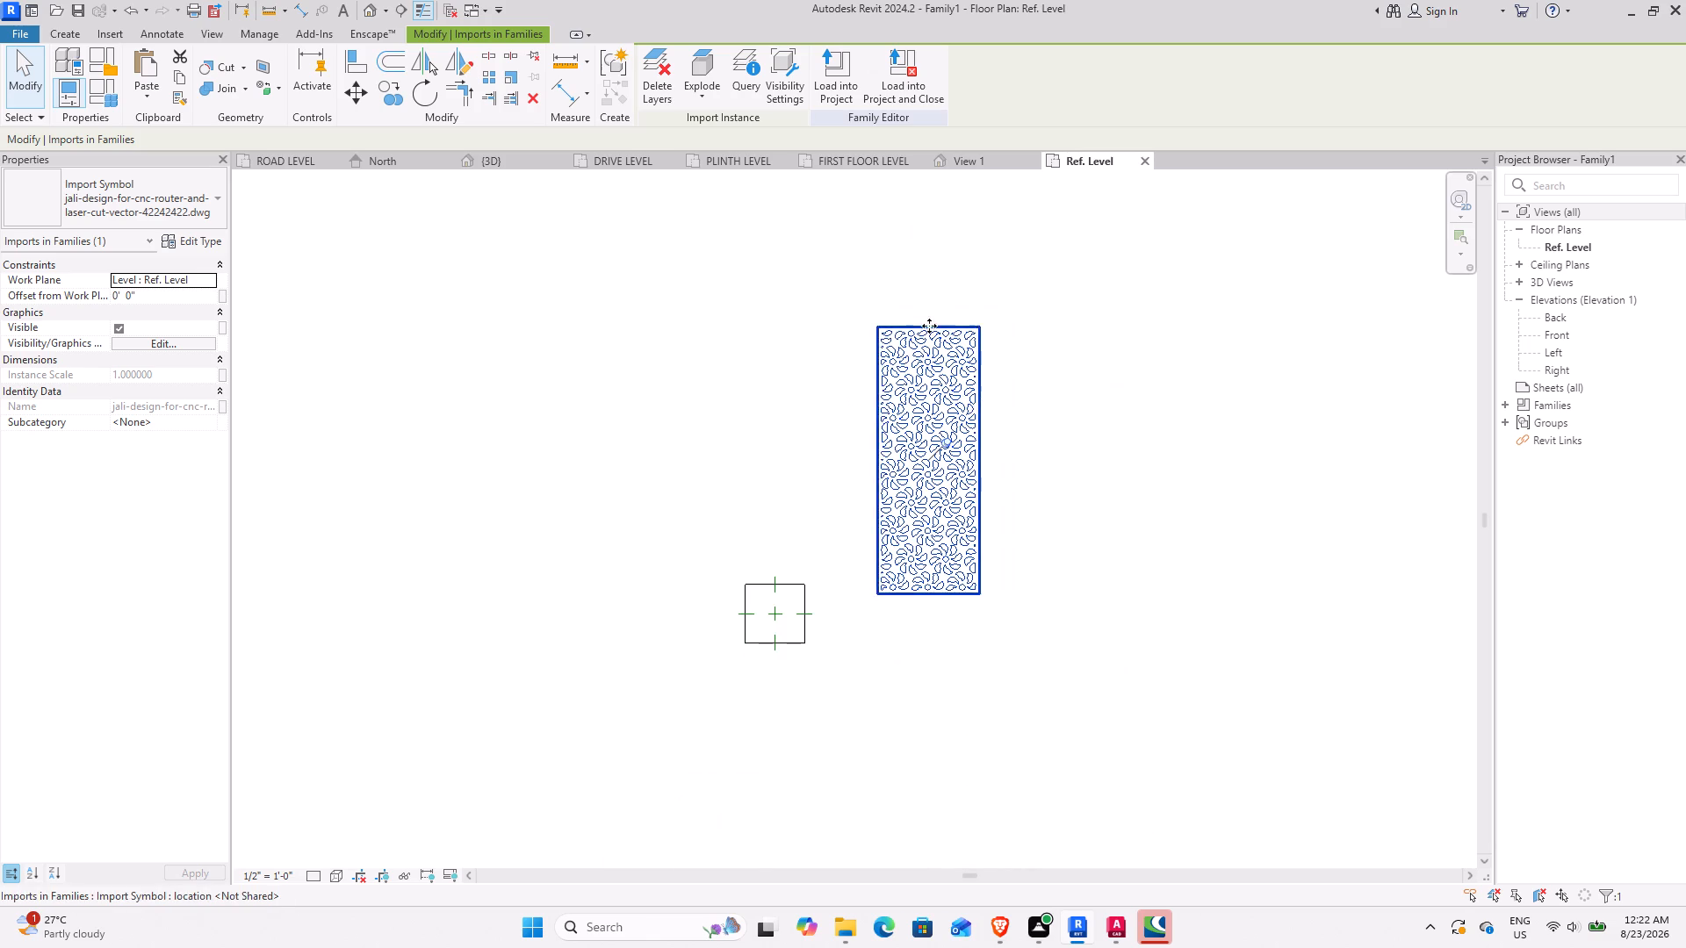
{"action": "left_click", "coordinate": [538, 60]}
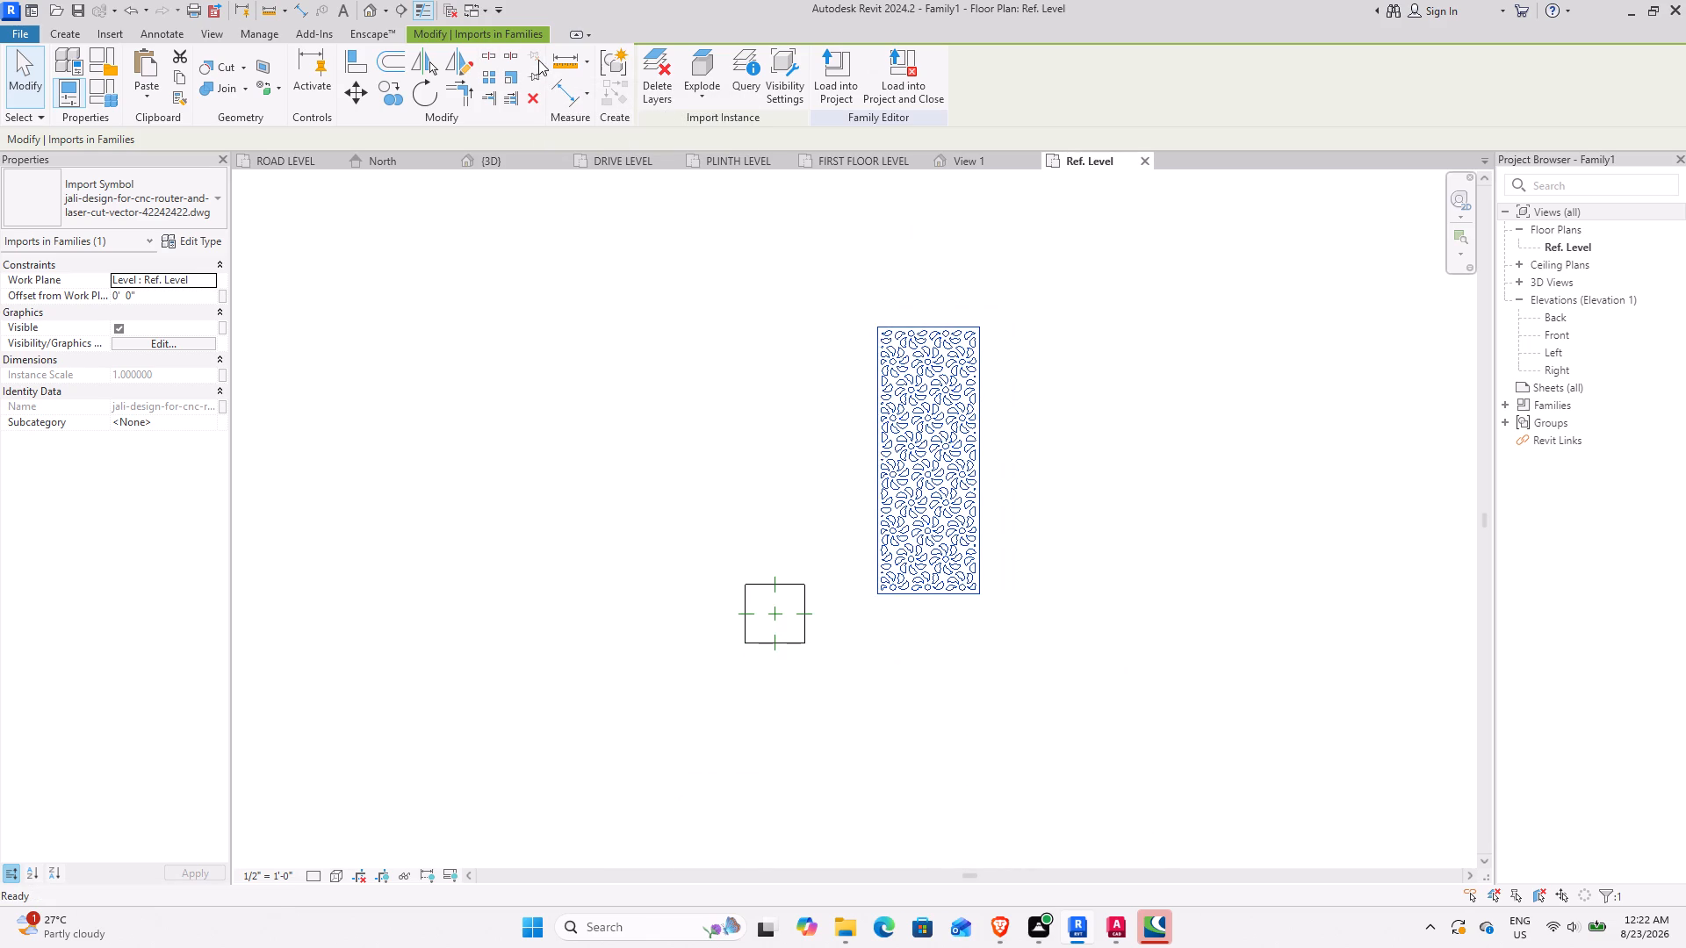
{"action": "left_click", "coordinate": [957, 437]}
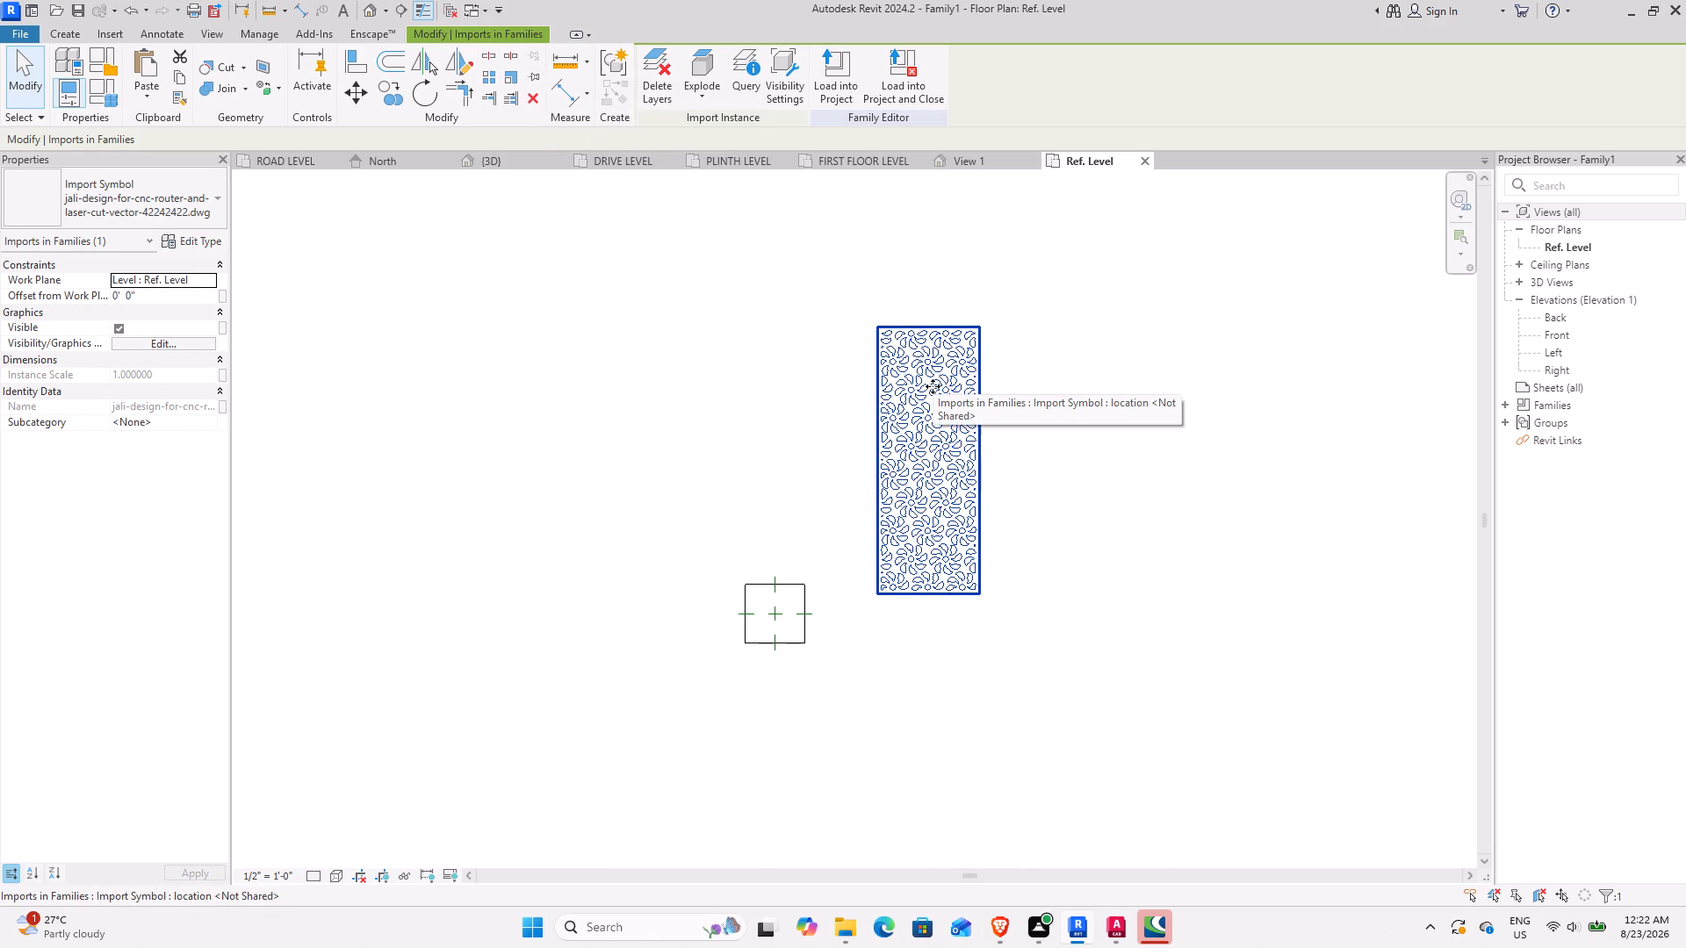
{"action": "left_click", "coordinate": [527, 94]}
Switch to AutoCAD, clear any active command and reapply the 2D Wireframe visual style to the jali drawing.
{"action": "left_click", "coordinate": [1113, 910]}
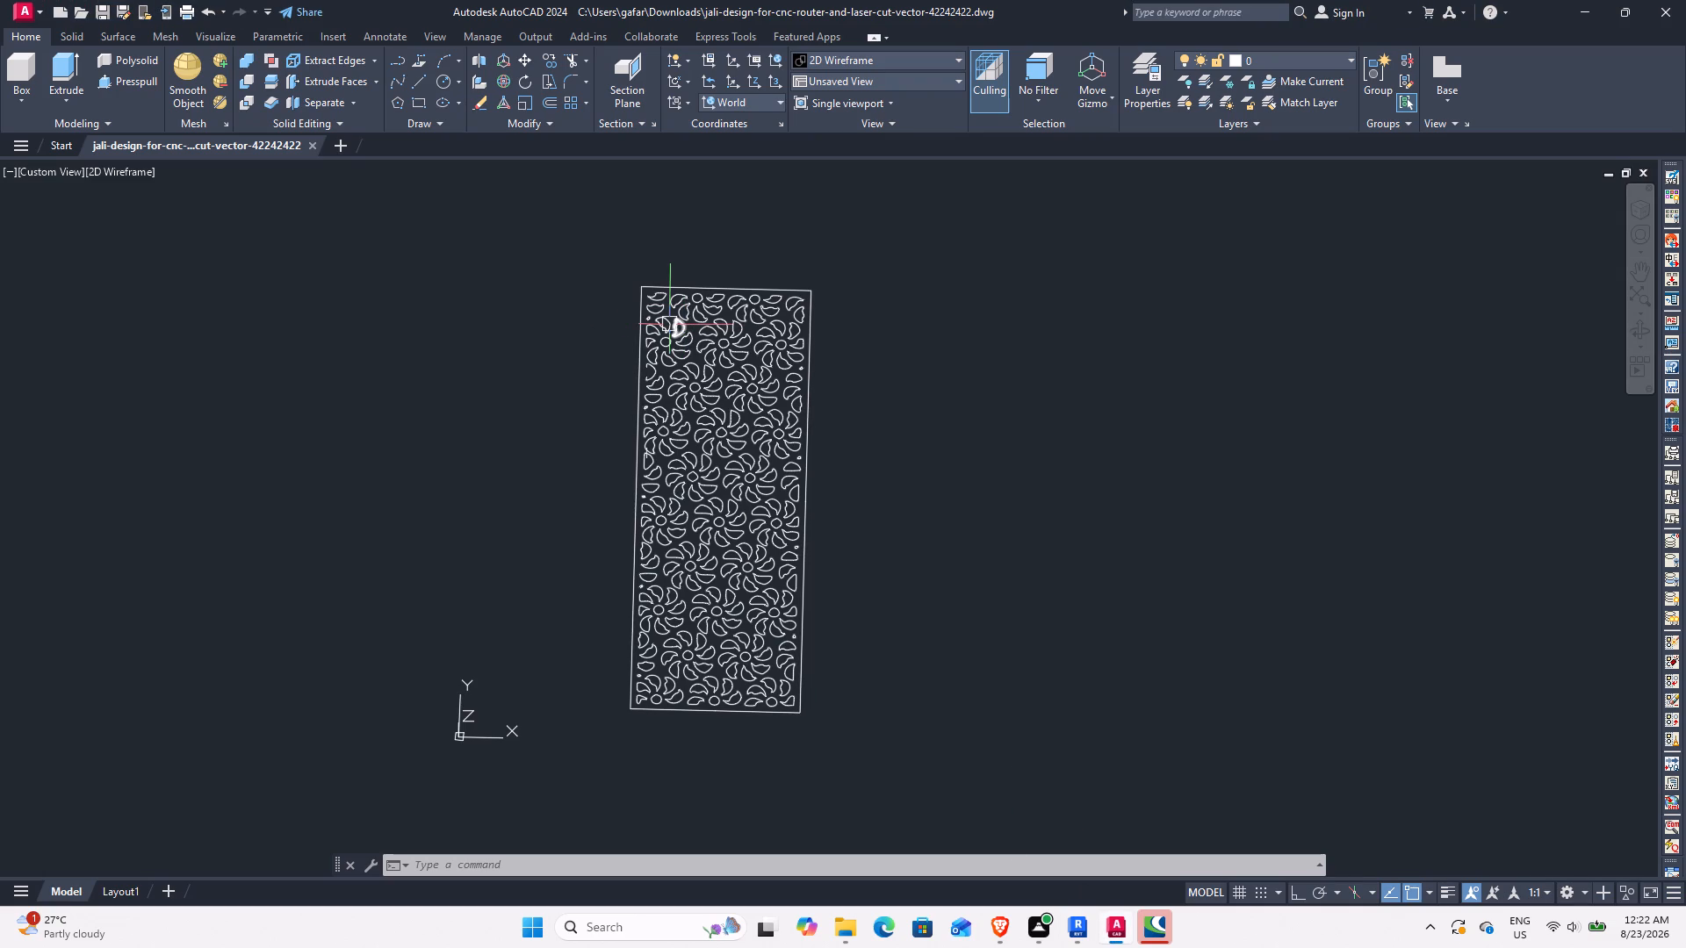
{"action": "key", "text": "Escape"}
{"action": "key", "text": "Escape"}
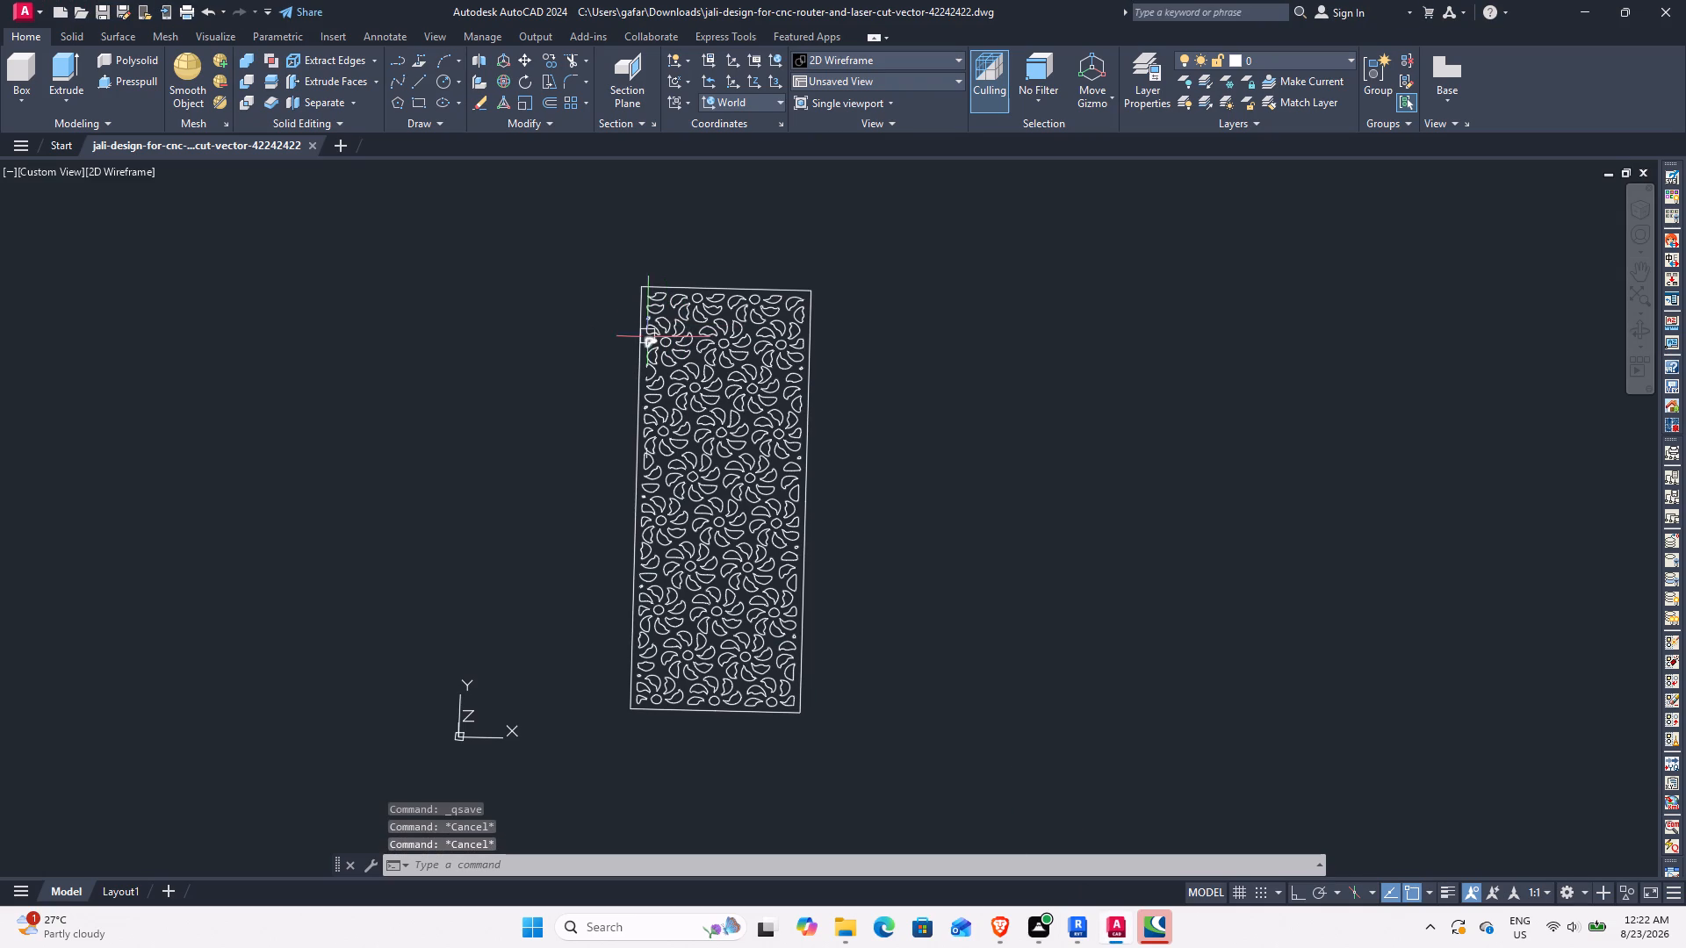
{"action": "left_click", "coordinate": [108, 169]}
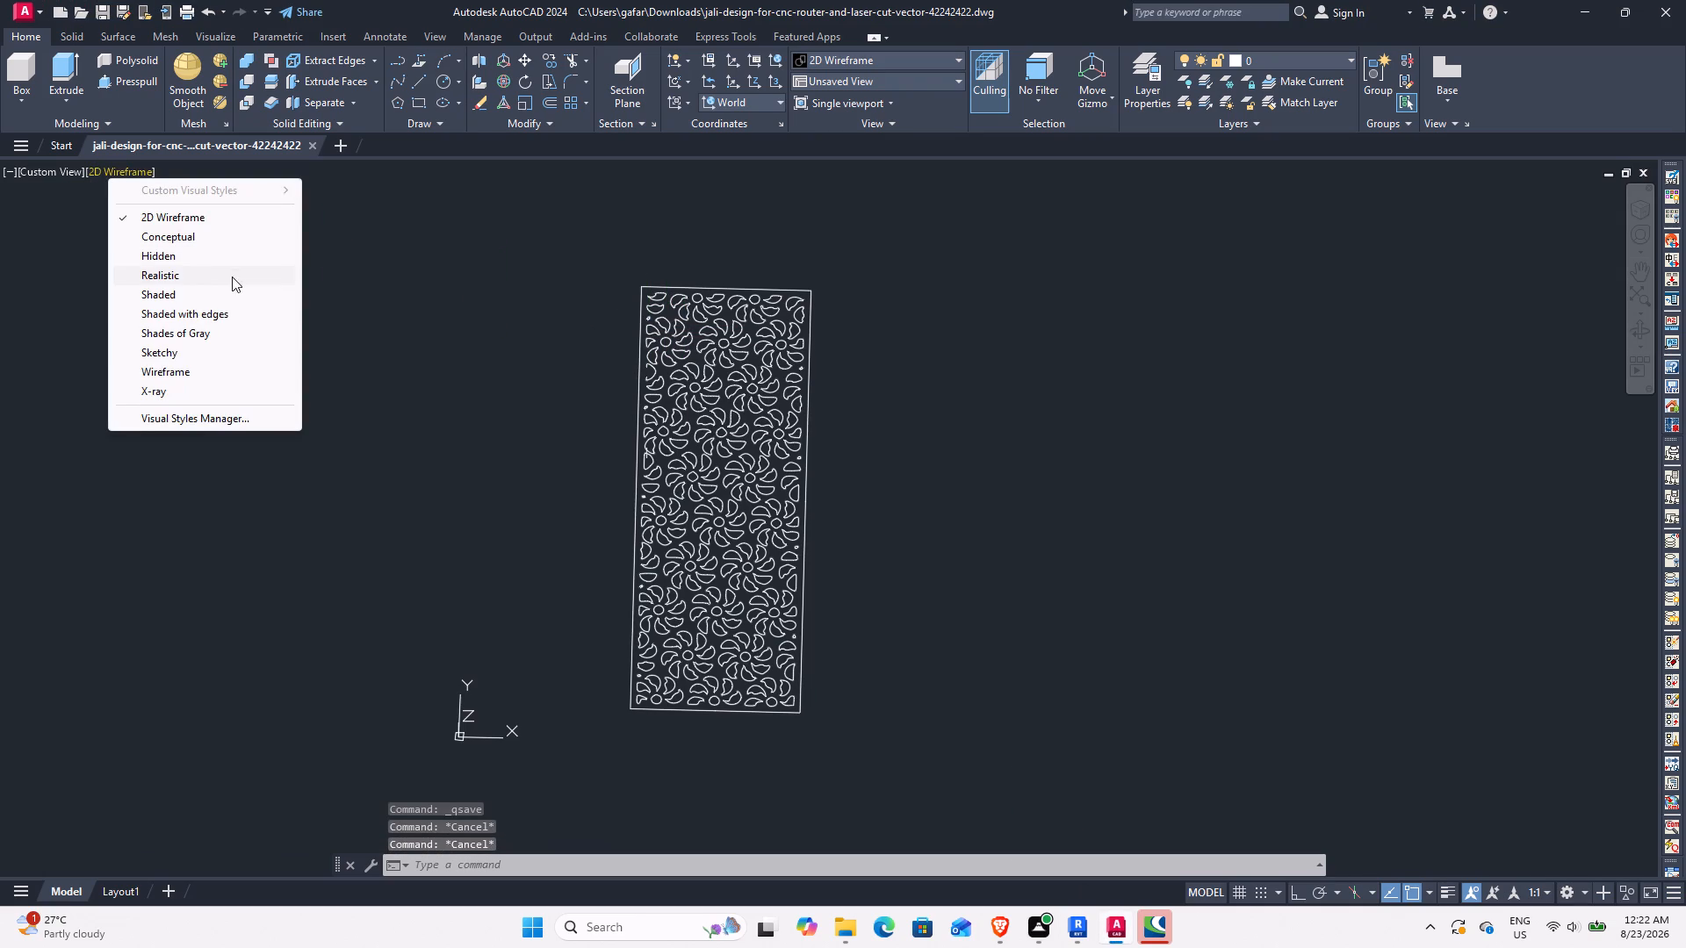
{"action": "left_click", "coordinate": [208, 213]}
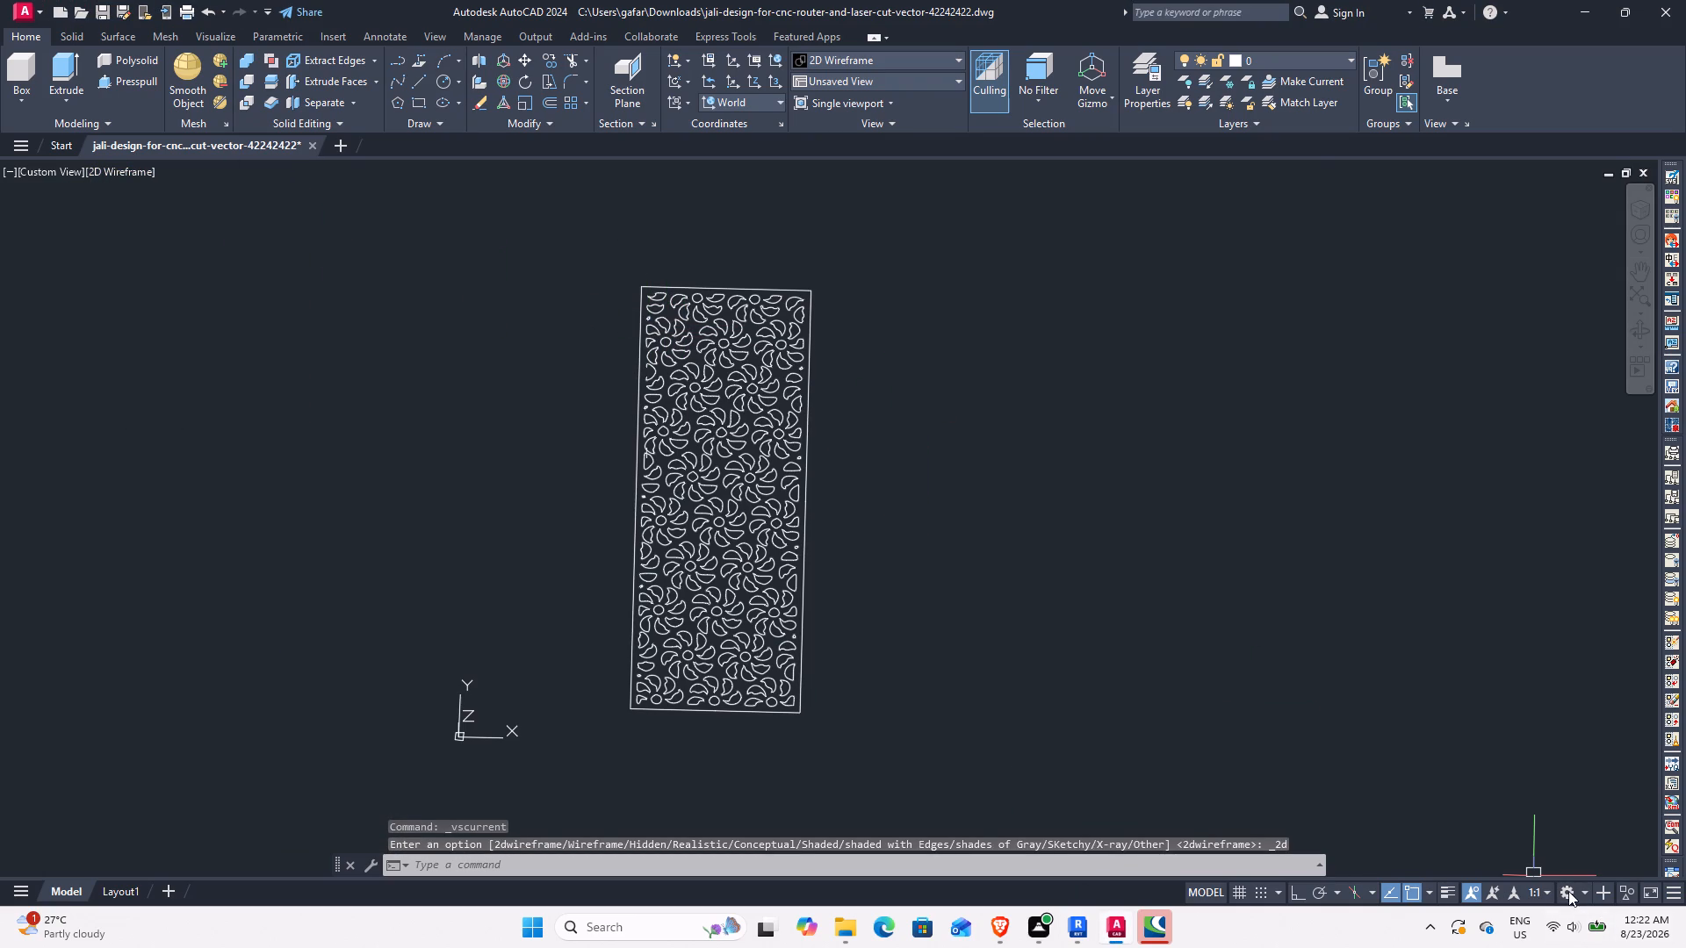
Change the workspace to Drafting & Annotation and close the Activity Insights palette.
{"action": "left_click", "coordinate": [1589, 895]}
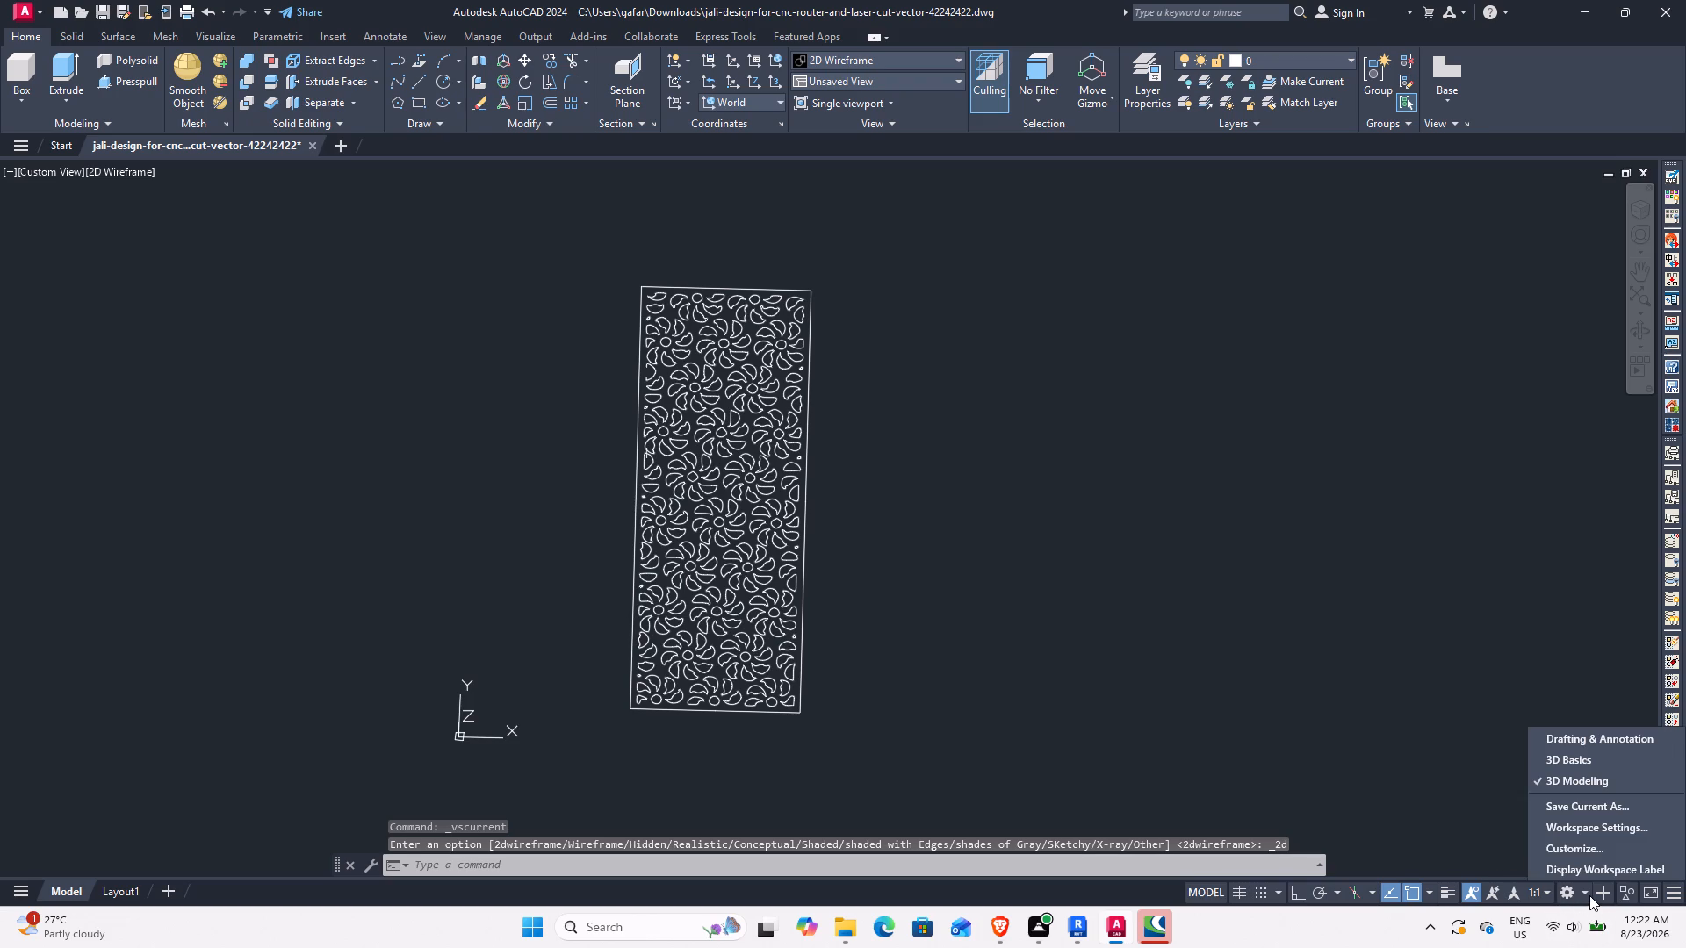
{"action": "left_click", "coordinate": [1589, 743]}
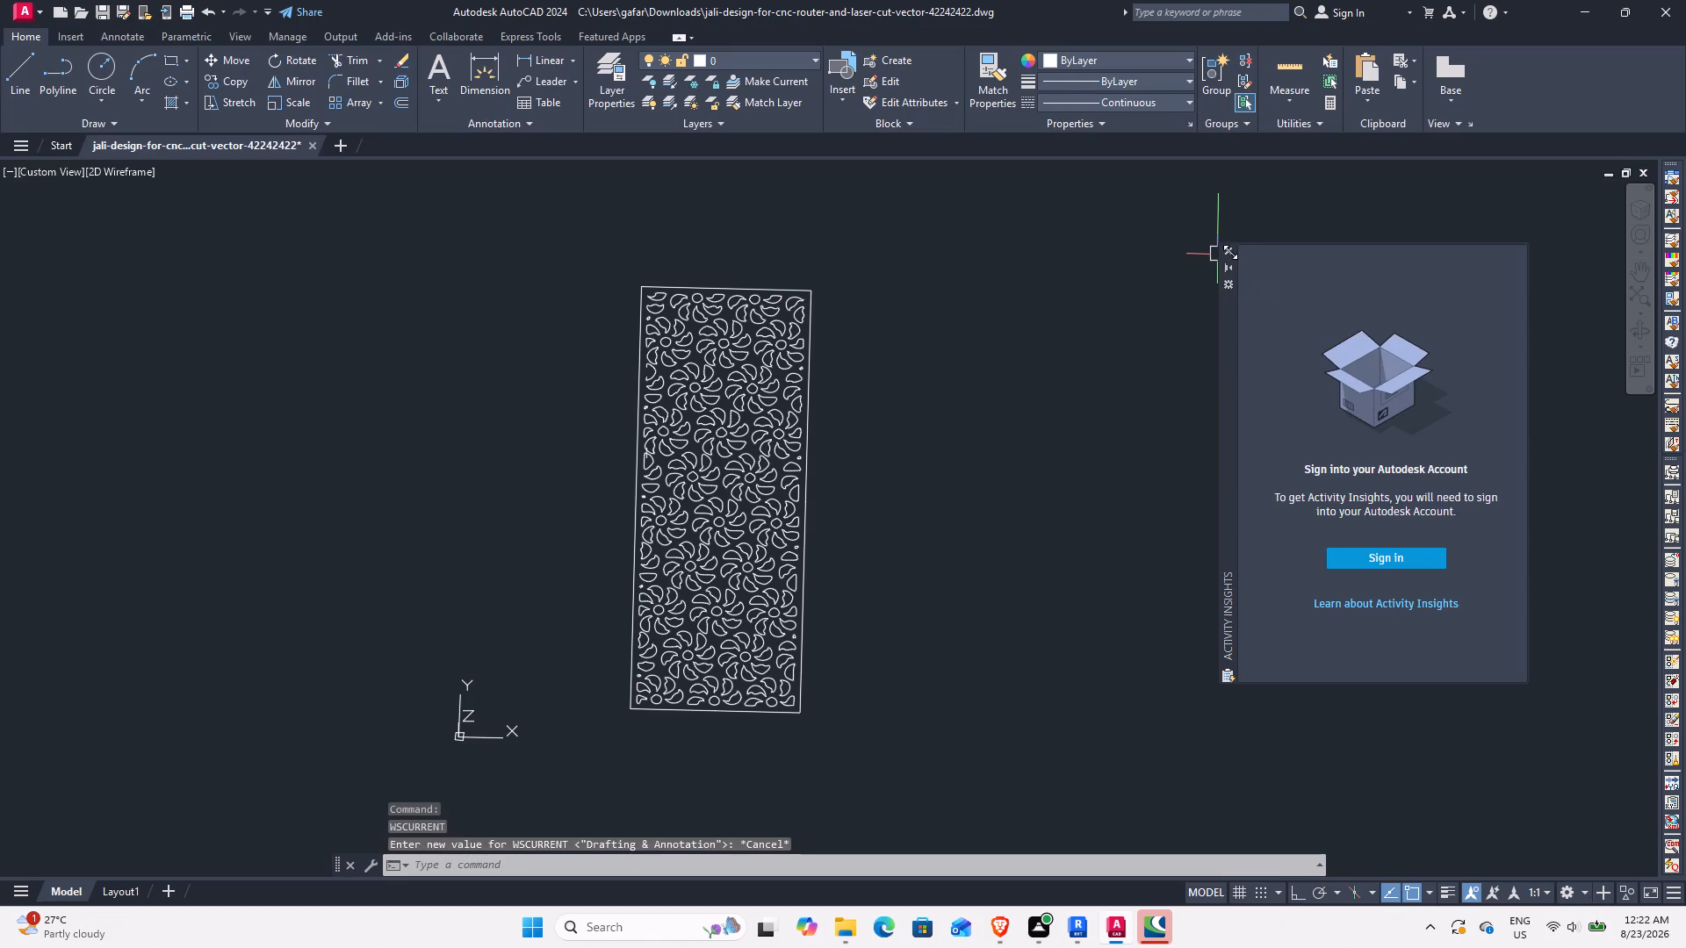
{"action": "left_click", "coordinate": [1228, 248]}
Examine the flat jali outlines from an oblique angle and from nearly overhead.
{"action": "scroll", "coordinate": [623, 433], "scroll_direction": "up", "scroll_amount": 1}
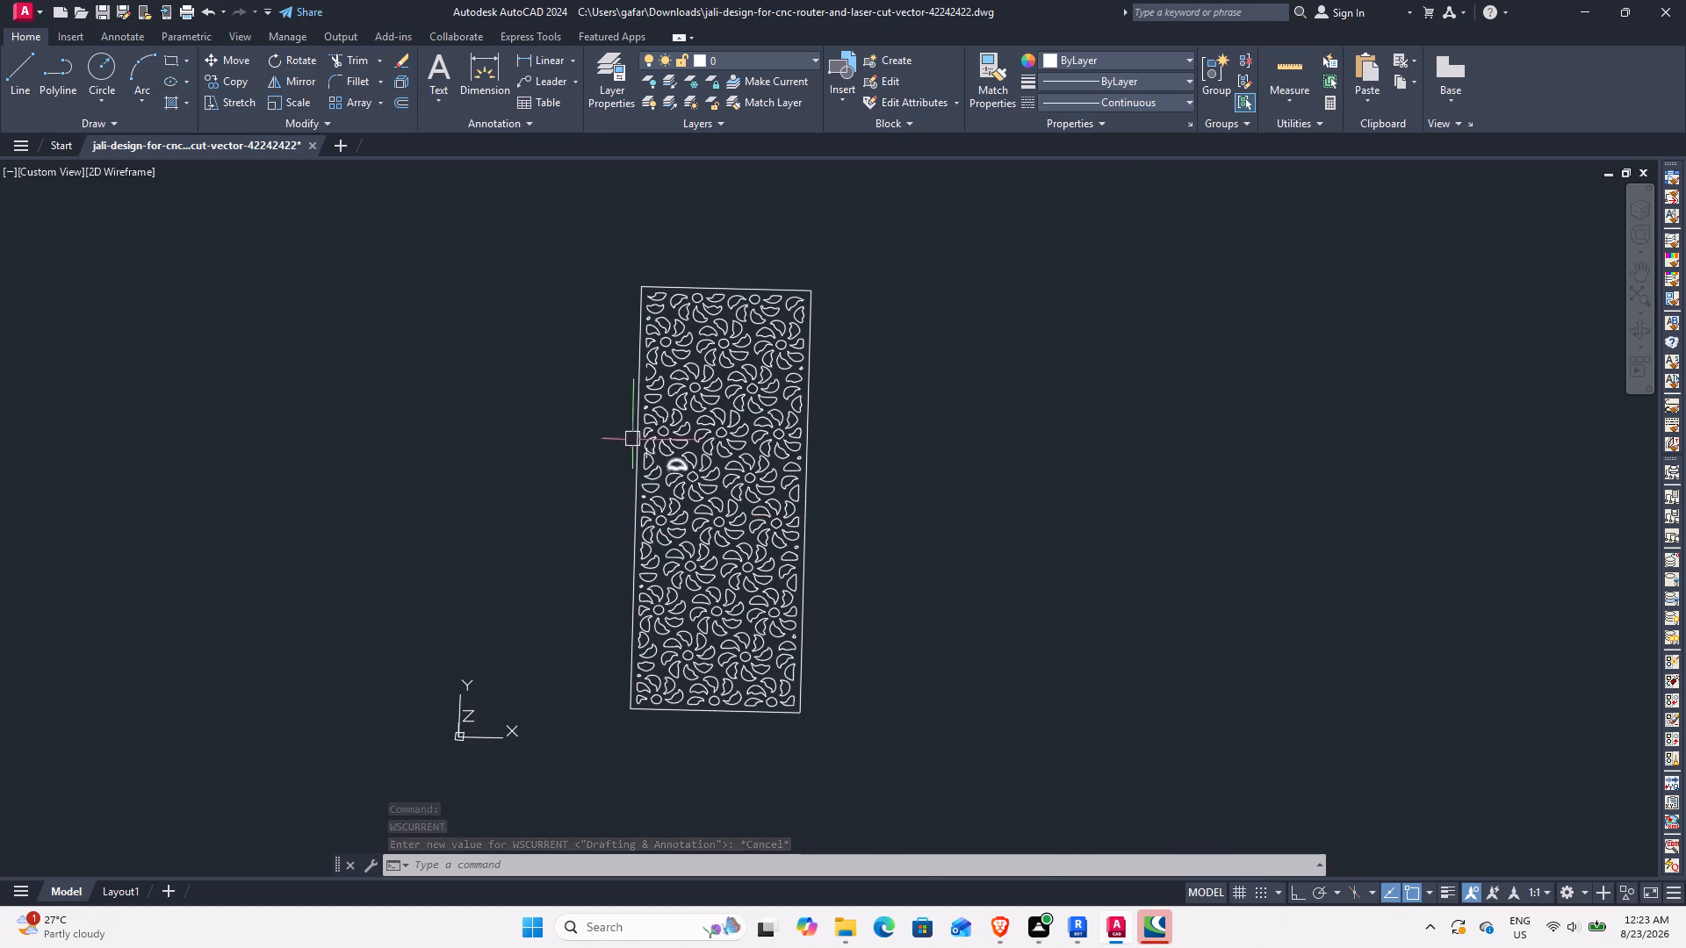
{"action": "scroll", "coordinate": [622, 431], "scroll_direction": "up", "scroll_amount": 2}
{"action": "scroll", "coordinate": [637, 439], "scroll_direction": "down", "scroll_amount": 3}
{"action": "middle_click_drag", "start_coordinate": [626, 473], "coordinate": [668, 394], "text": "shift"}
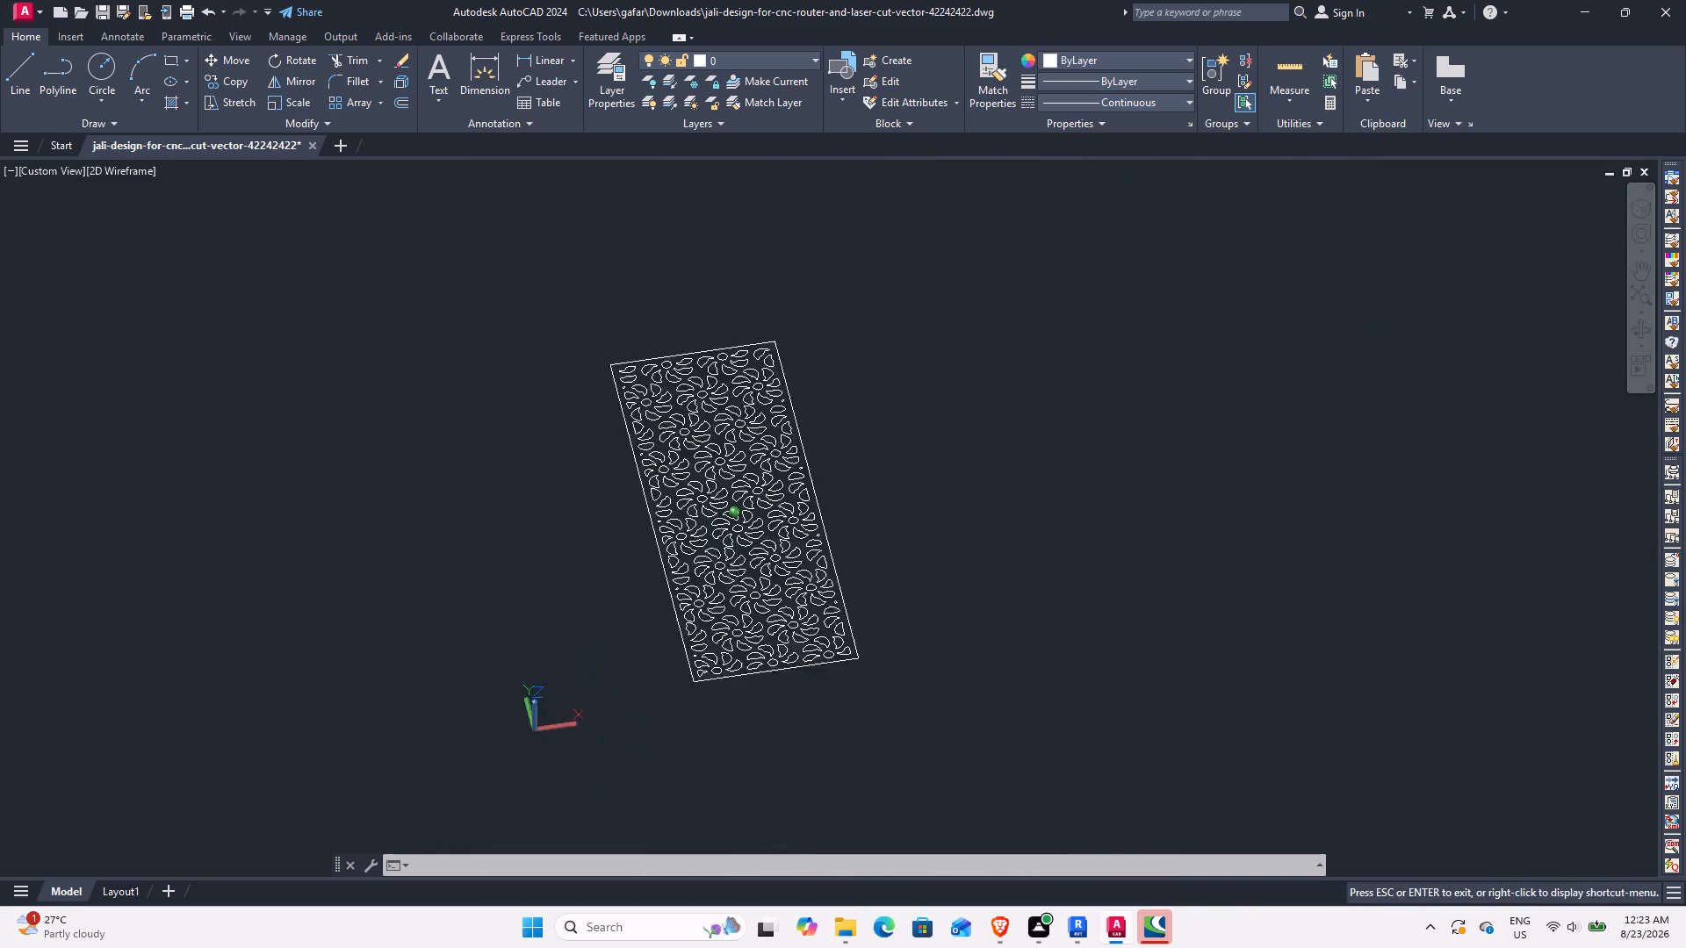
{"action": "middle_click_drag", "start_coordinate": [668, 394], "coordinate": [649, 614], "text": "shift"}
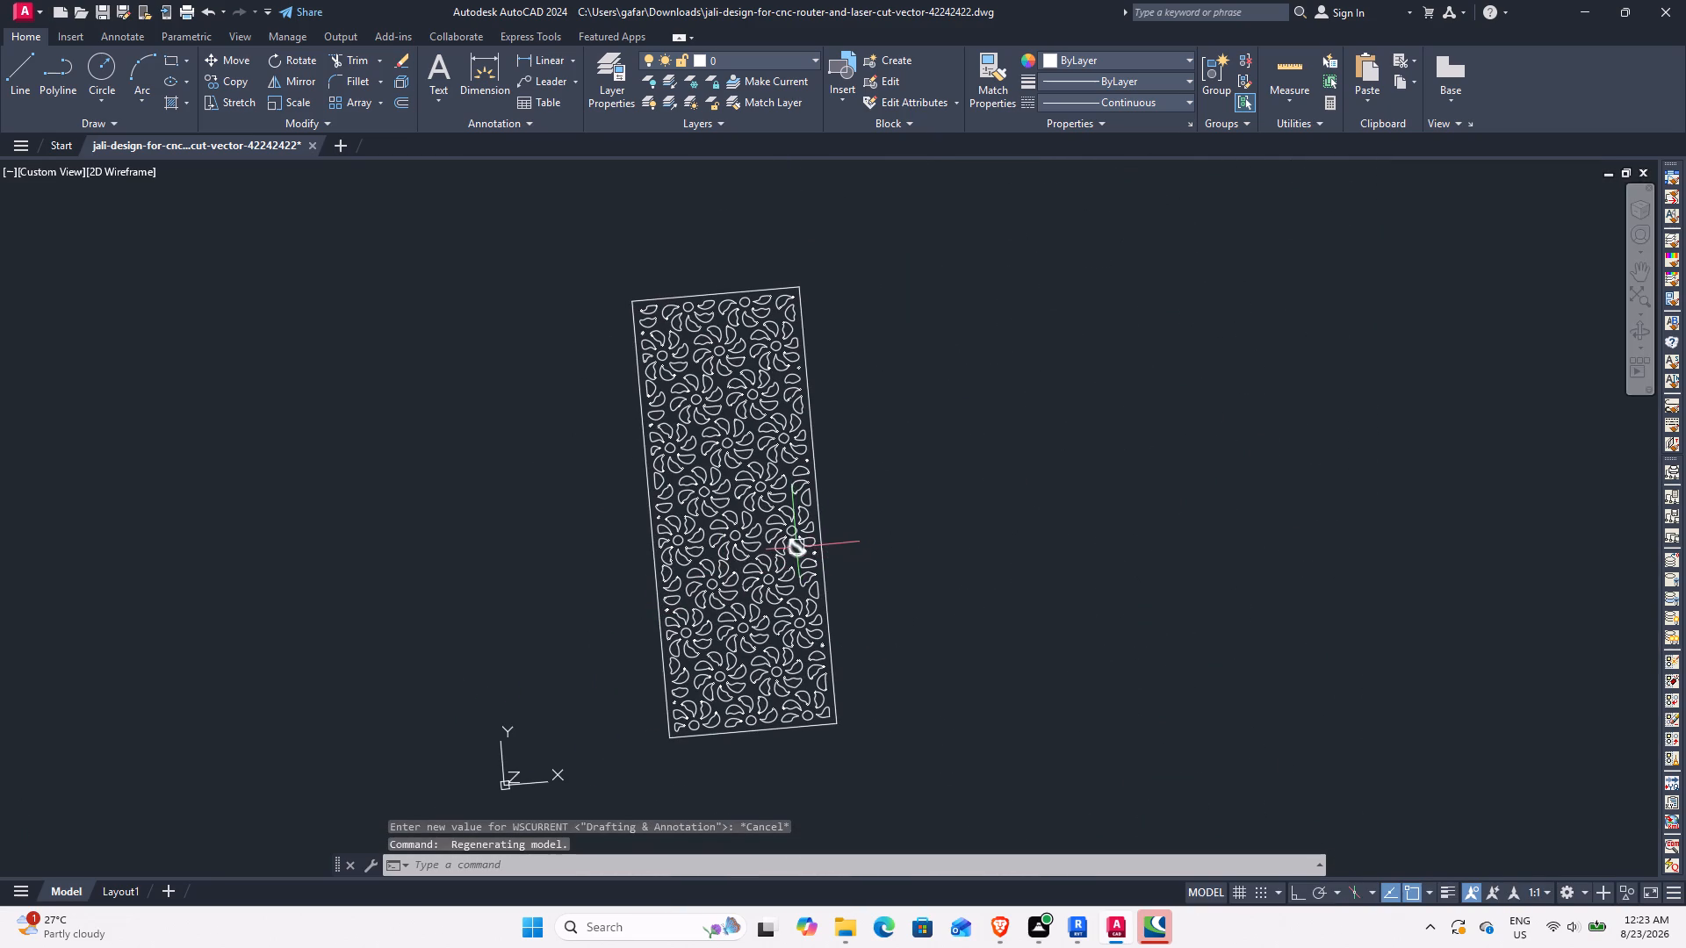
{"action": "scroll", "coordinate": [796, 546], "scroll_direction": "down", "scroll_amount": 4}
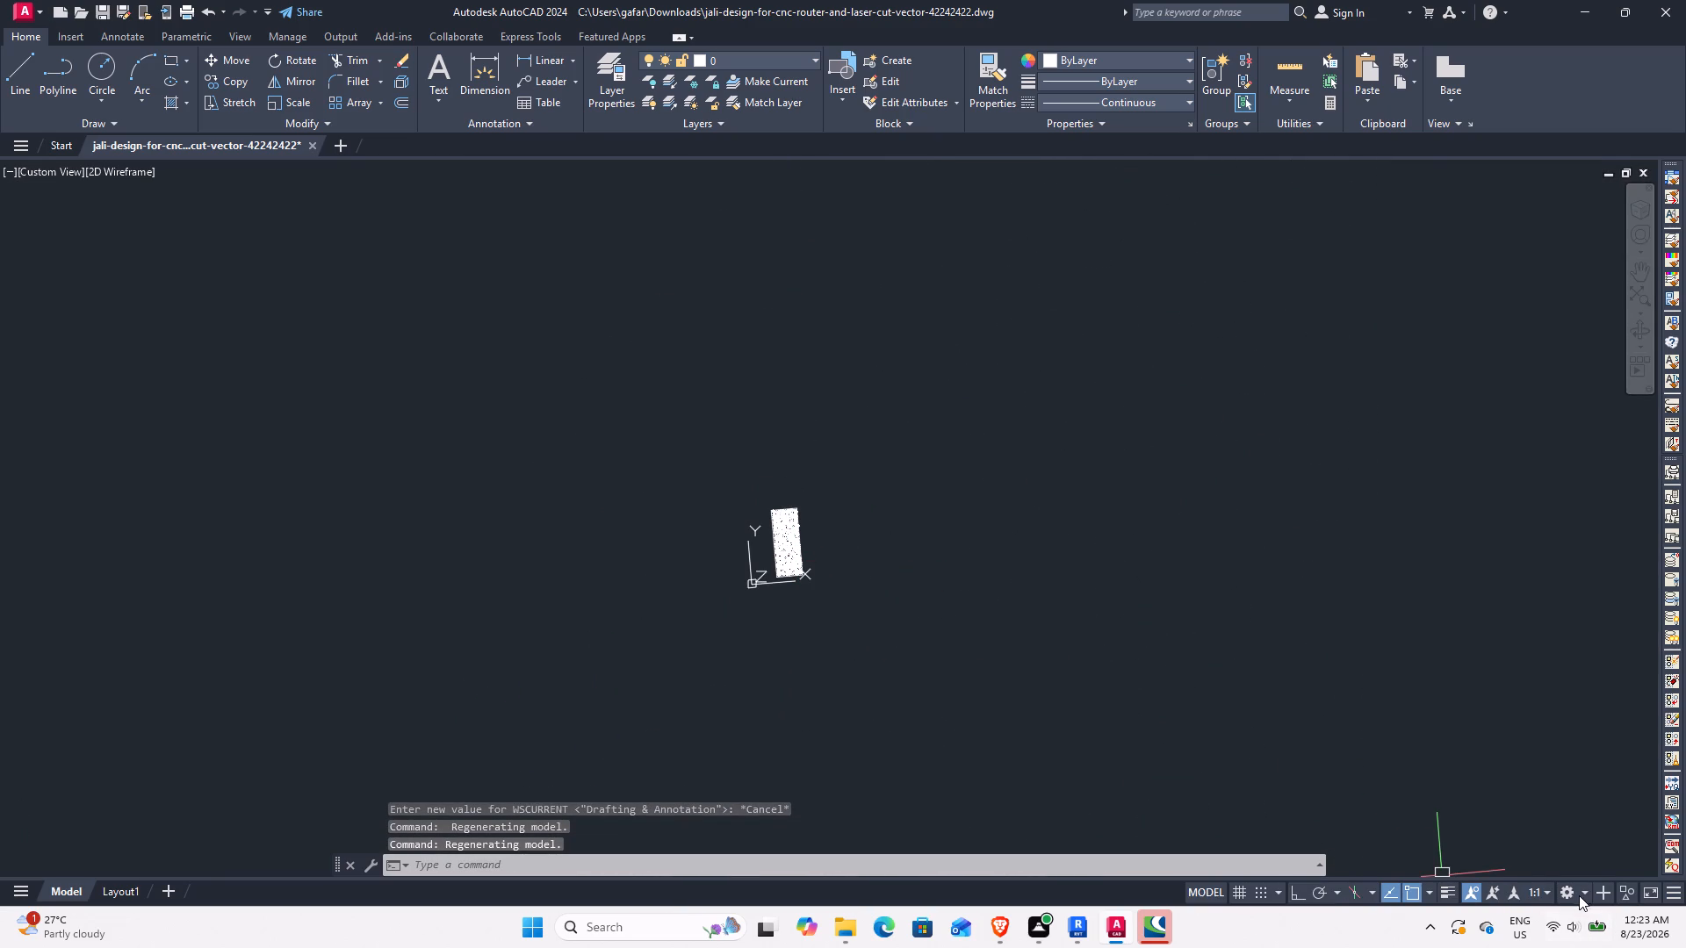
Set the jali drawing to the Top view.
{"action": "left_click", "coordinate": [1580, 894]}
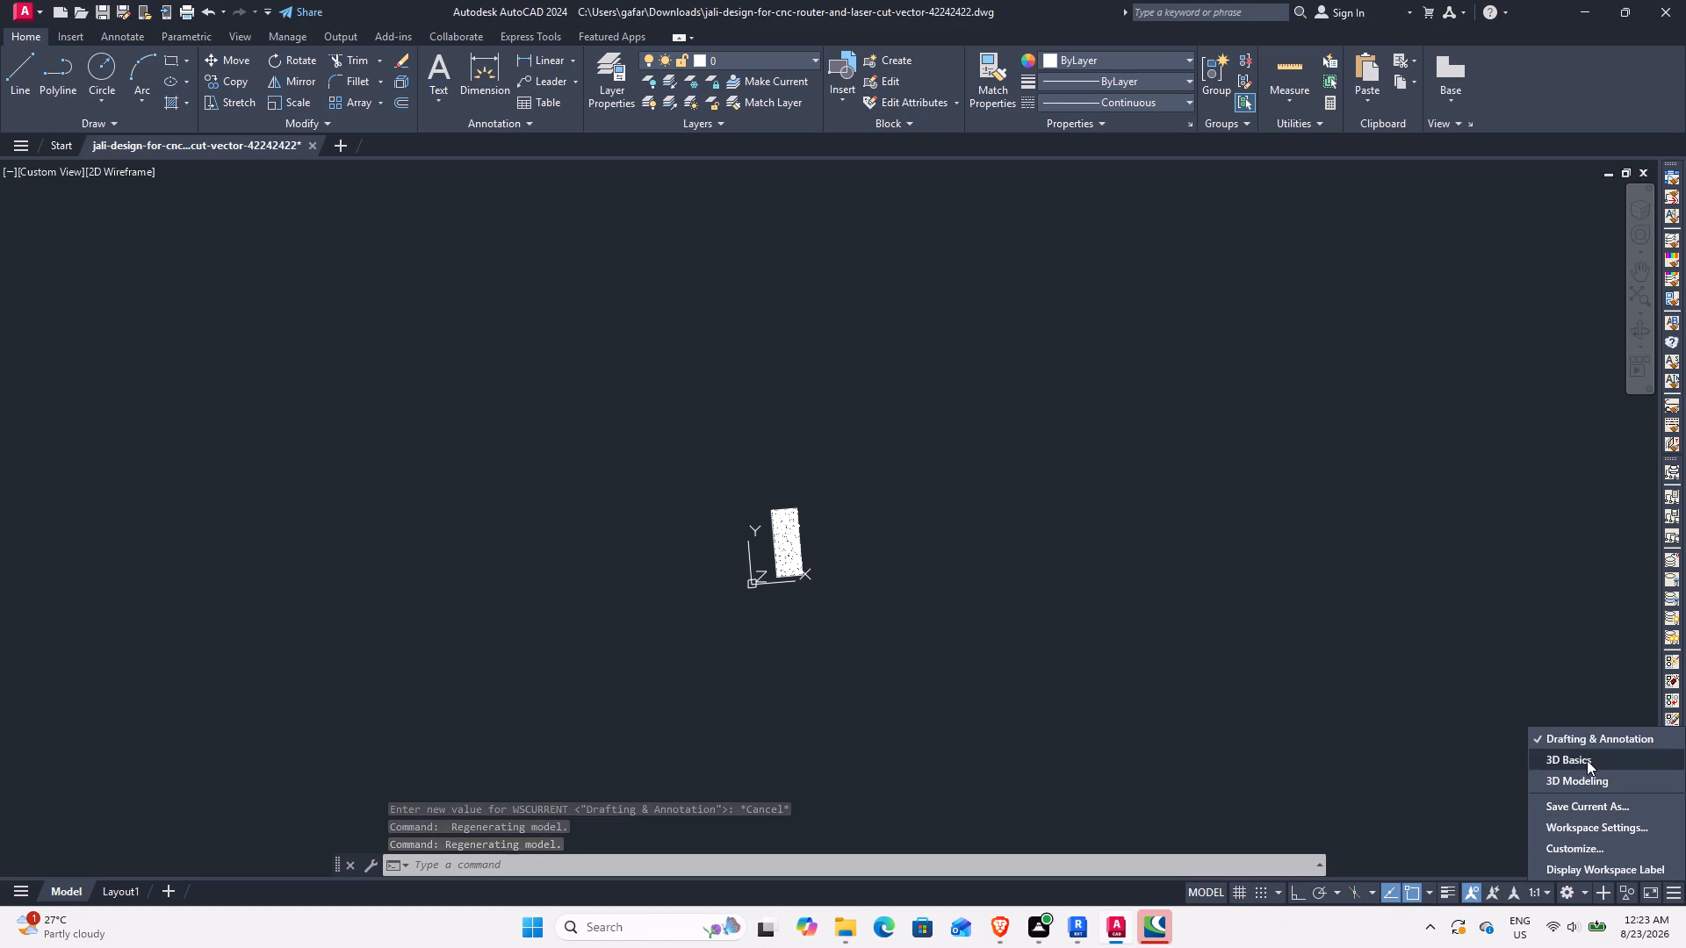
{"action": "left_click", "coordinate": [917, 513]}
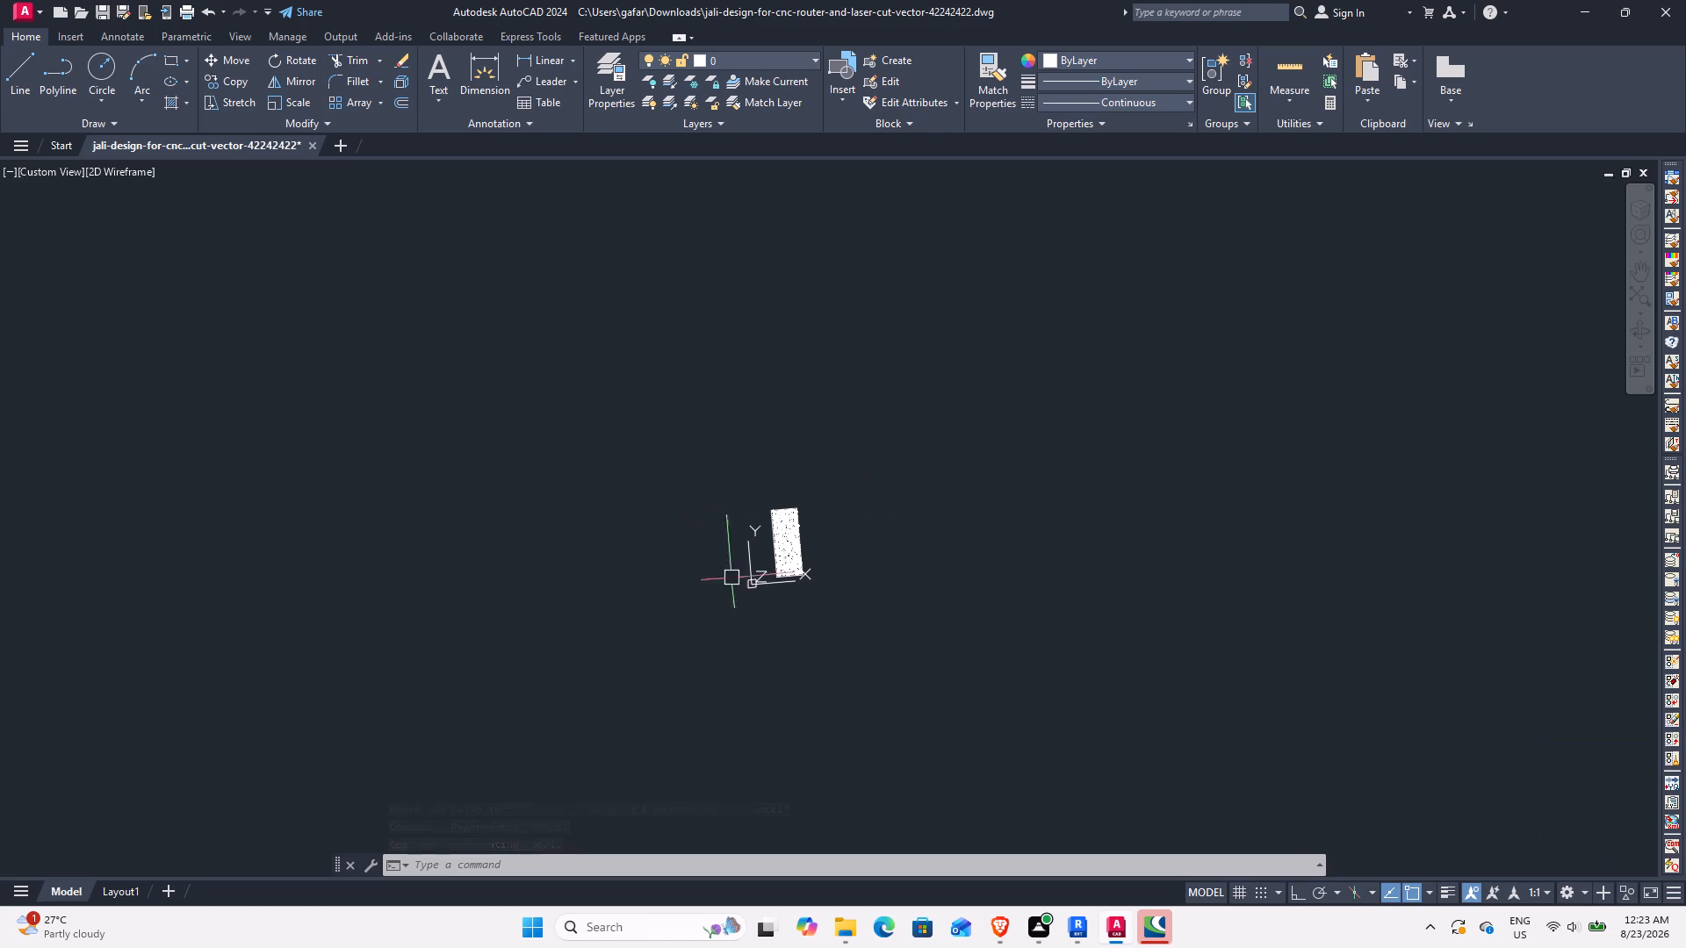
{"action": "left_click", "coordinate": [69, 169]}
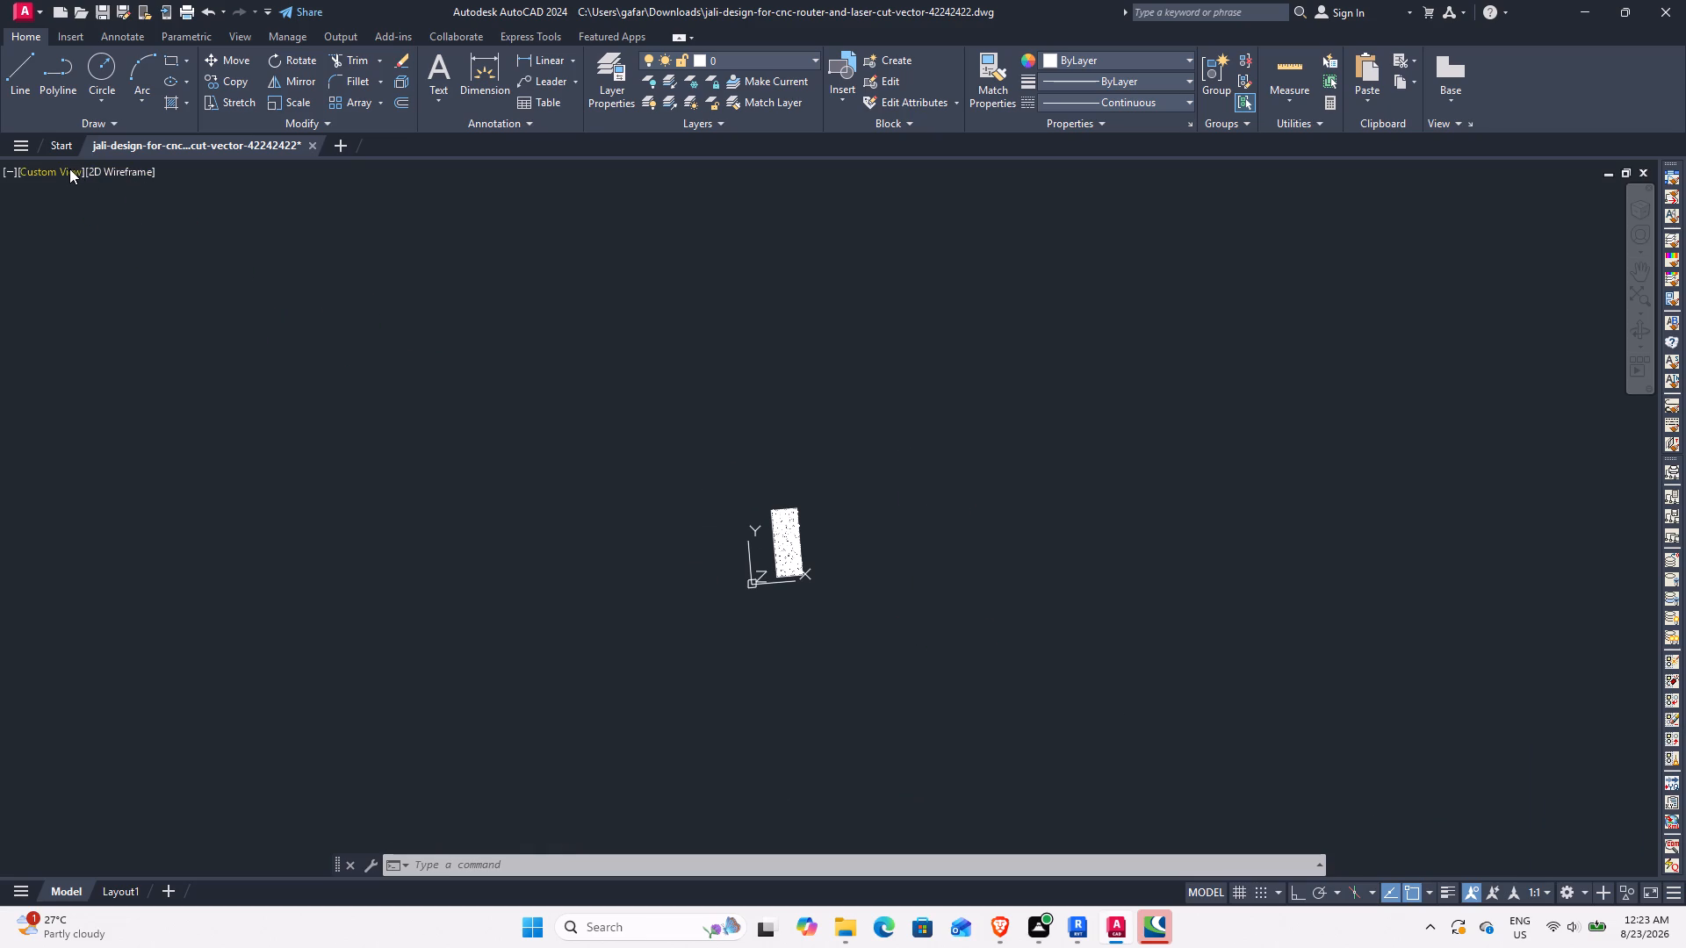
{"action": "left_click", "coordinate": [123, 169]}
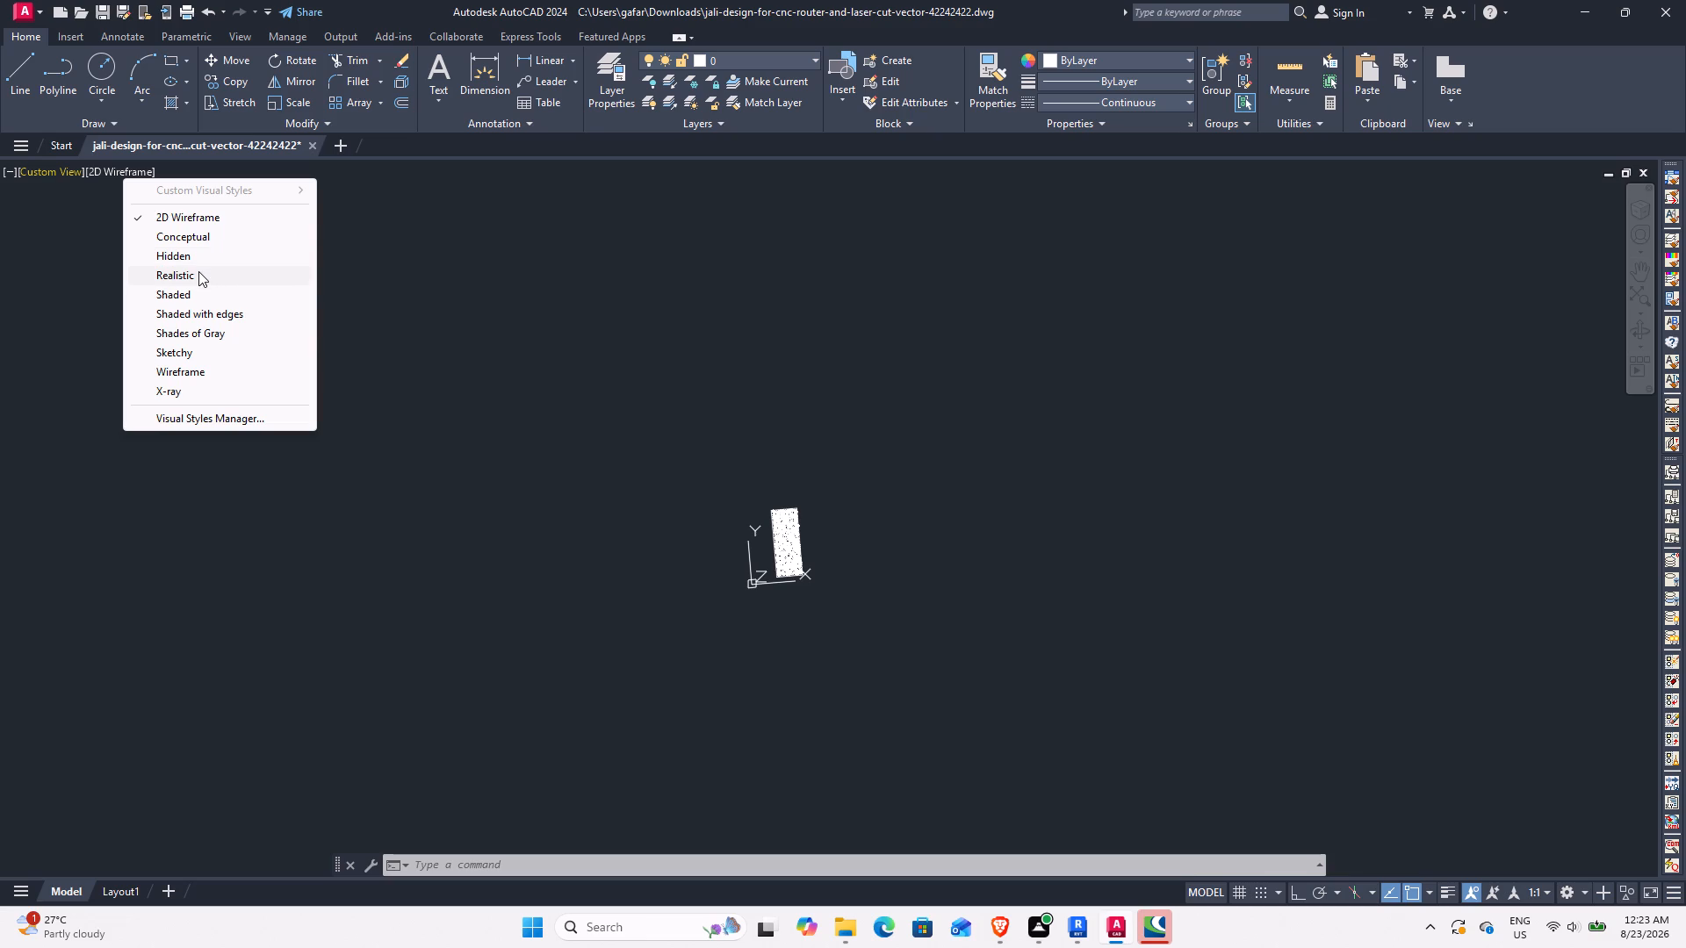
{"action": "left_click", "coordinate": [52, 165]}
{"action": "left_click", "coordinate": [95, 212]}
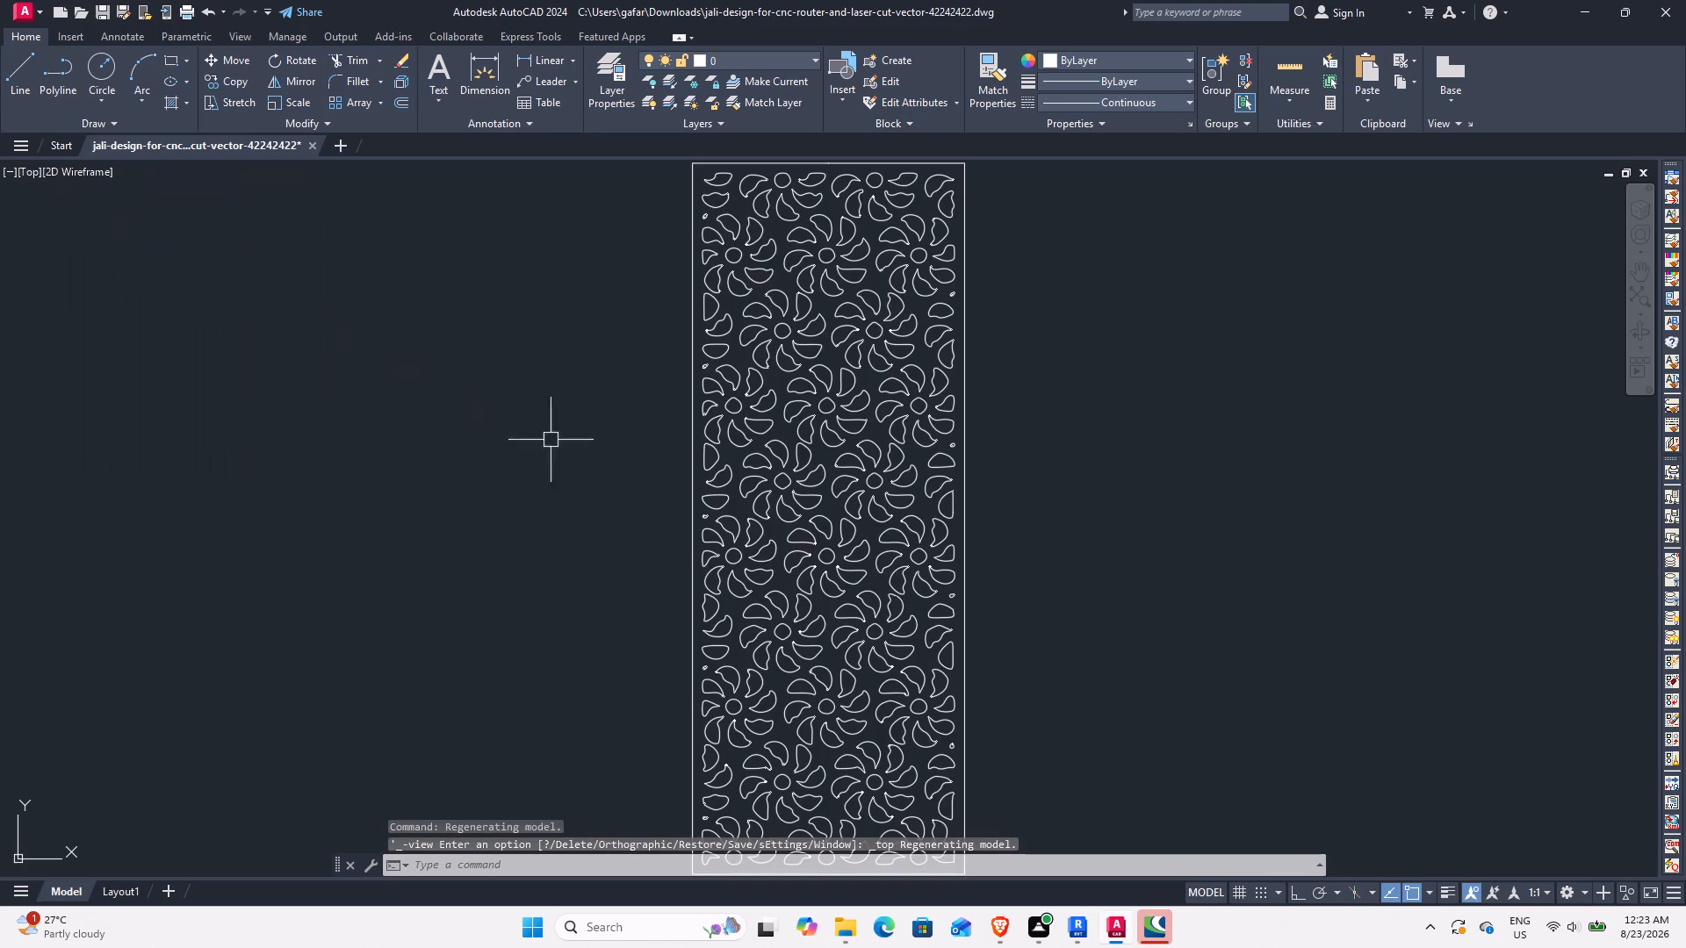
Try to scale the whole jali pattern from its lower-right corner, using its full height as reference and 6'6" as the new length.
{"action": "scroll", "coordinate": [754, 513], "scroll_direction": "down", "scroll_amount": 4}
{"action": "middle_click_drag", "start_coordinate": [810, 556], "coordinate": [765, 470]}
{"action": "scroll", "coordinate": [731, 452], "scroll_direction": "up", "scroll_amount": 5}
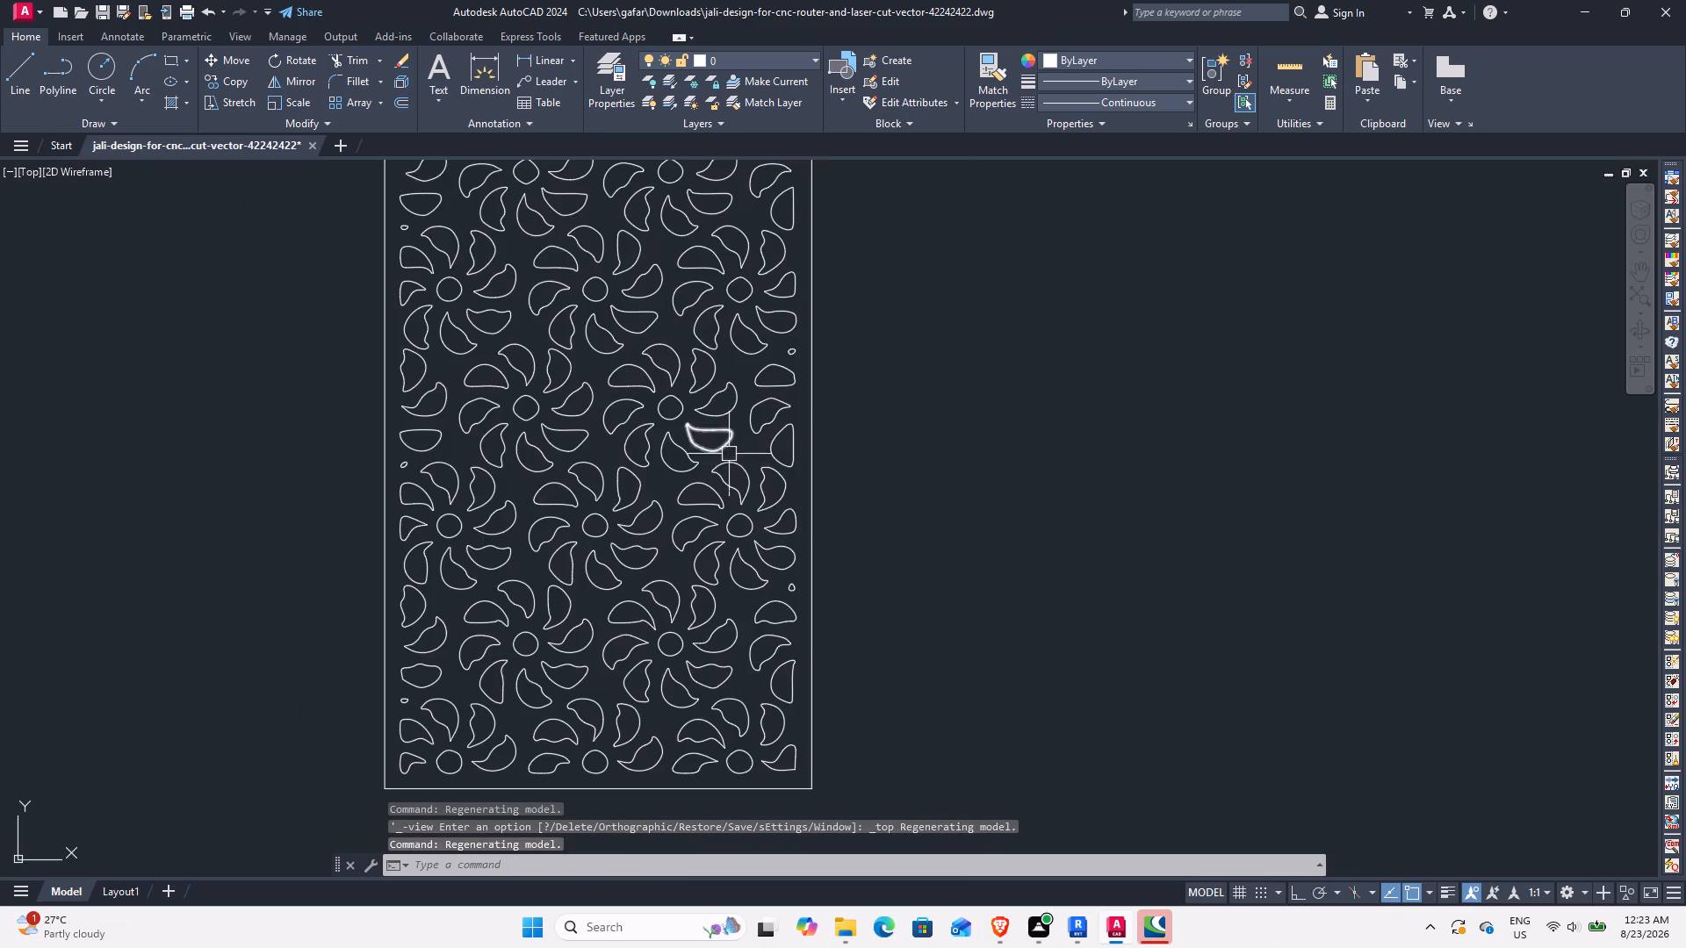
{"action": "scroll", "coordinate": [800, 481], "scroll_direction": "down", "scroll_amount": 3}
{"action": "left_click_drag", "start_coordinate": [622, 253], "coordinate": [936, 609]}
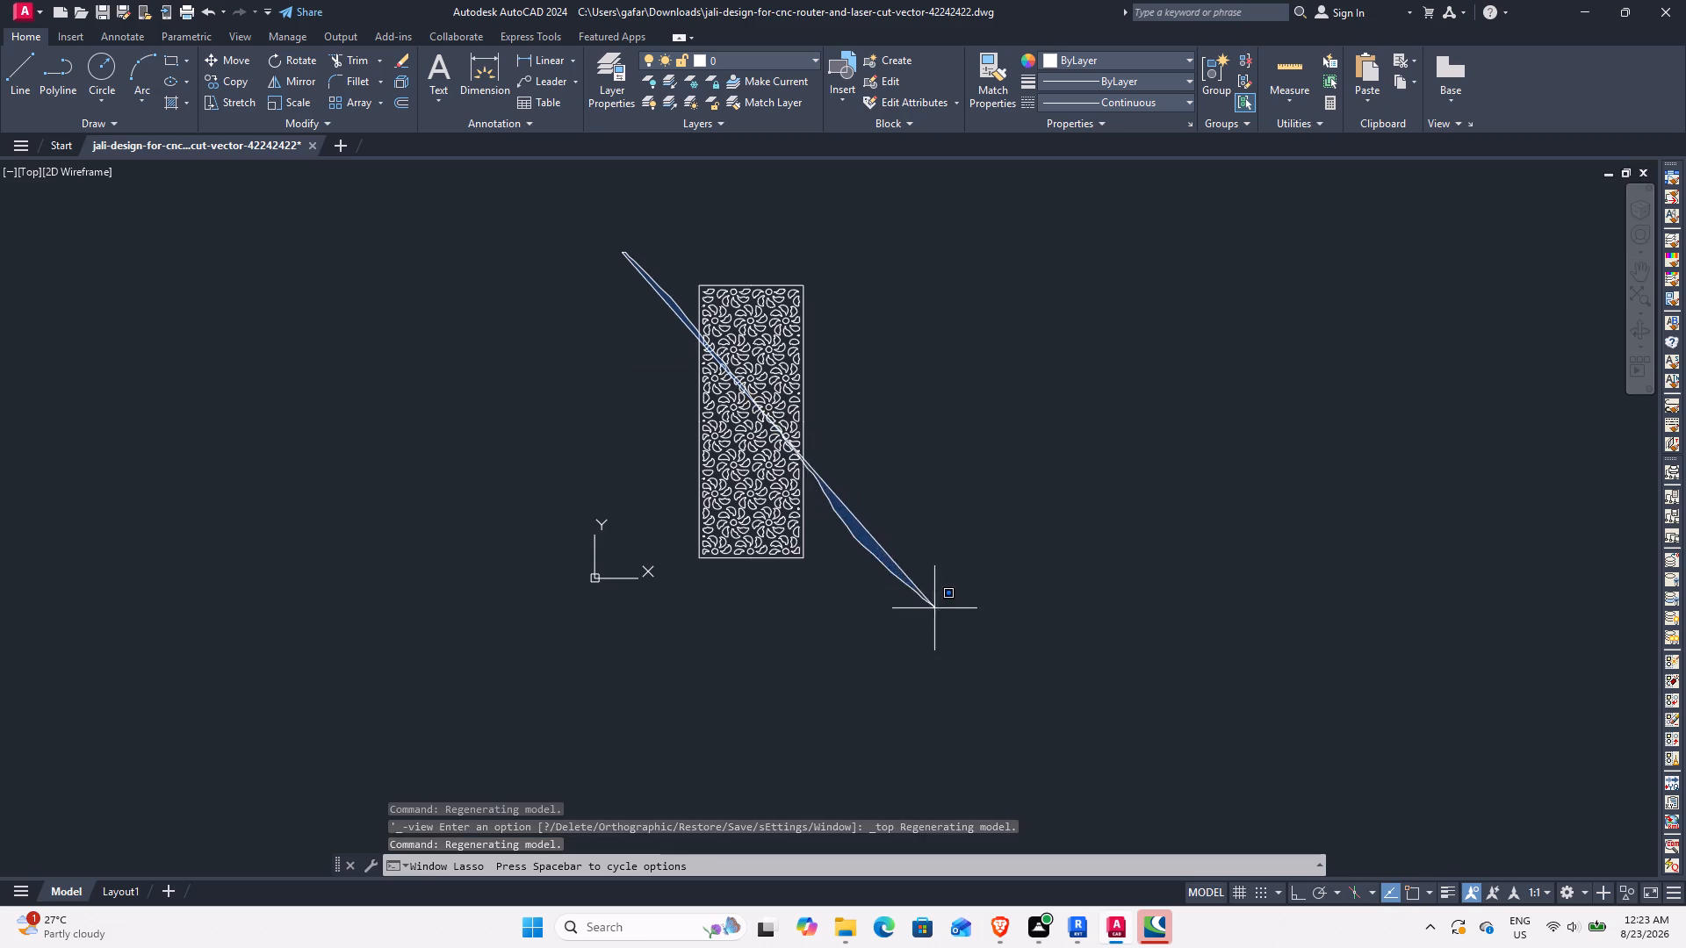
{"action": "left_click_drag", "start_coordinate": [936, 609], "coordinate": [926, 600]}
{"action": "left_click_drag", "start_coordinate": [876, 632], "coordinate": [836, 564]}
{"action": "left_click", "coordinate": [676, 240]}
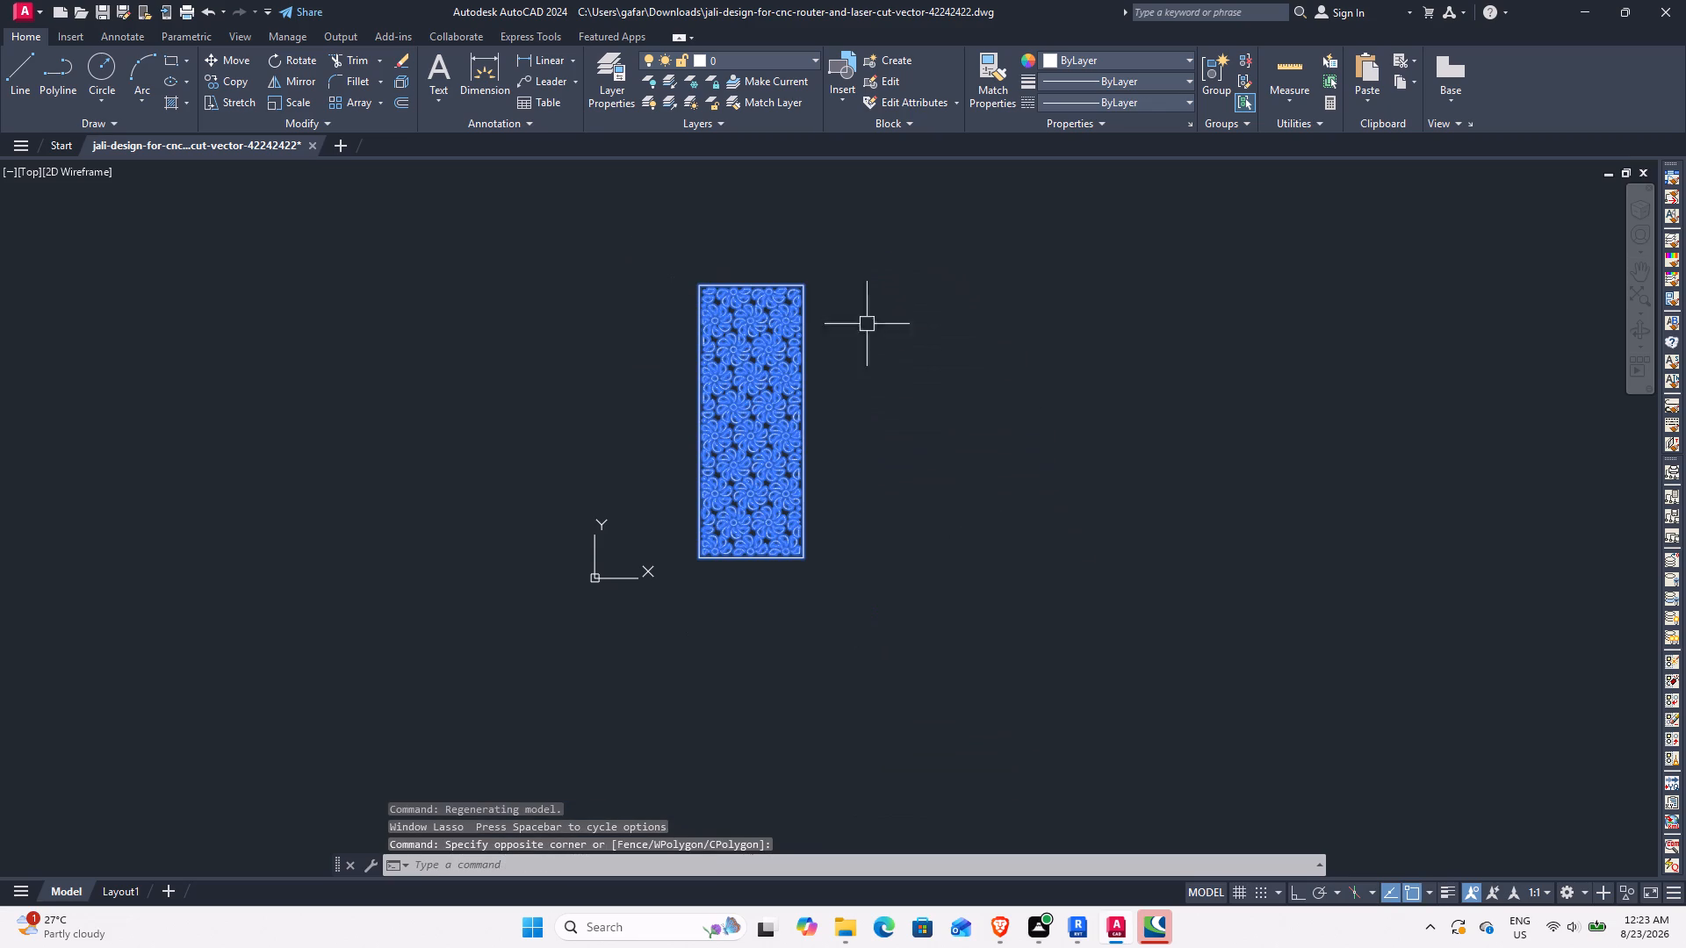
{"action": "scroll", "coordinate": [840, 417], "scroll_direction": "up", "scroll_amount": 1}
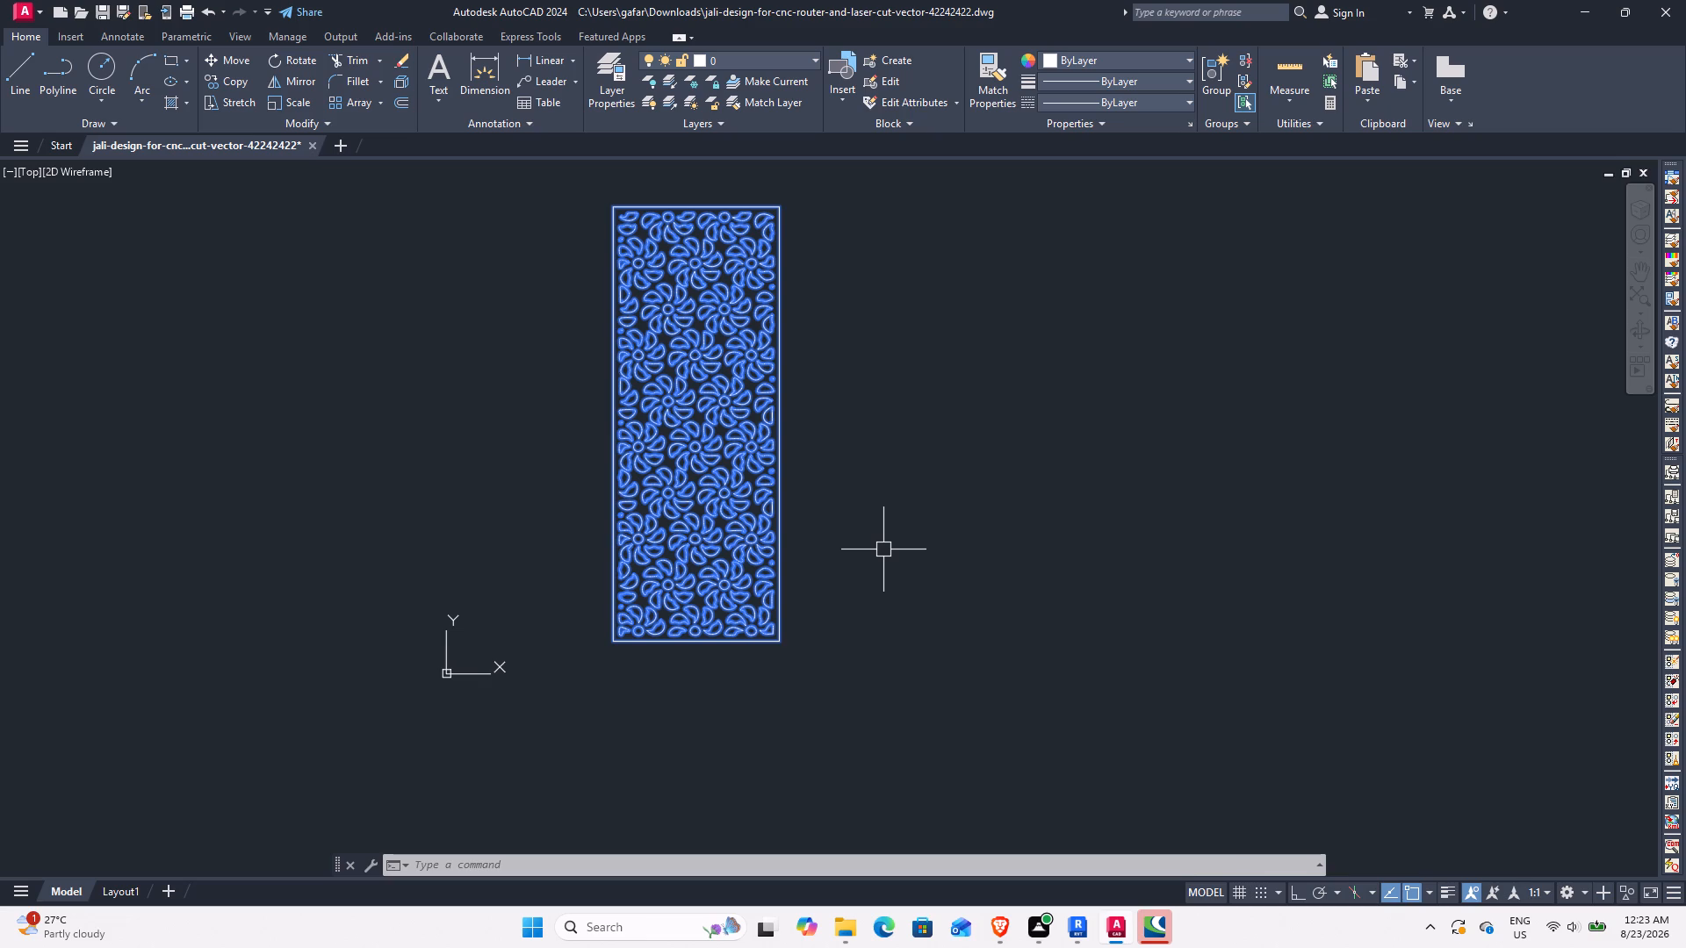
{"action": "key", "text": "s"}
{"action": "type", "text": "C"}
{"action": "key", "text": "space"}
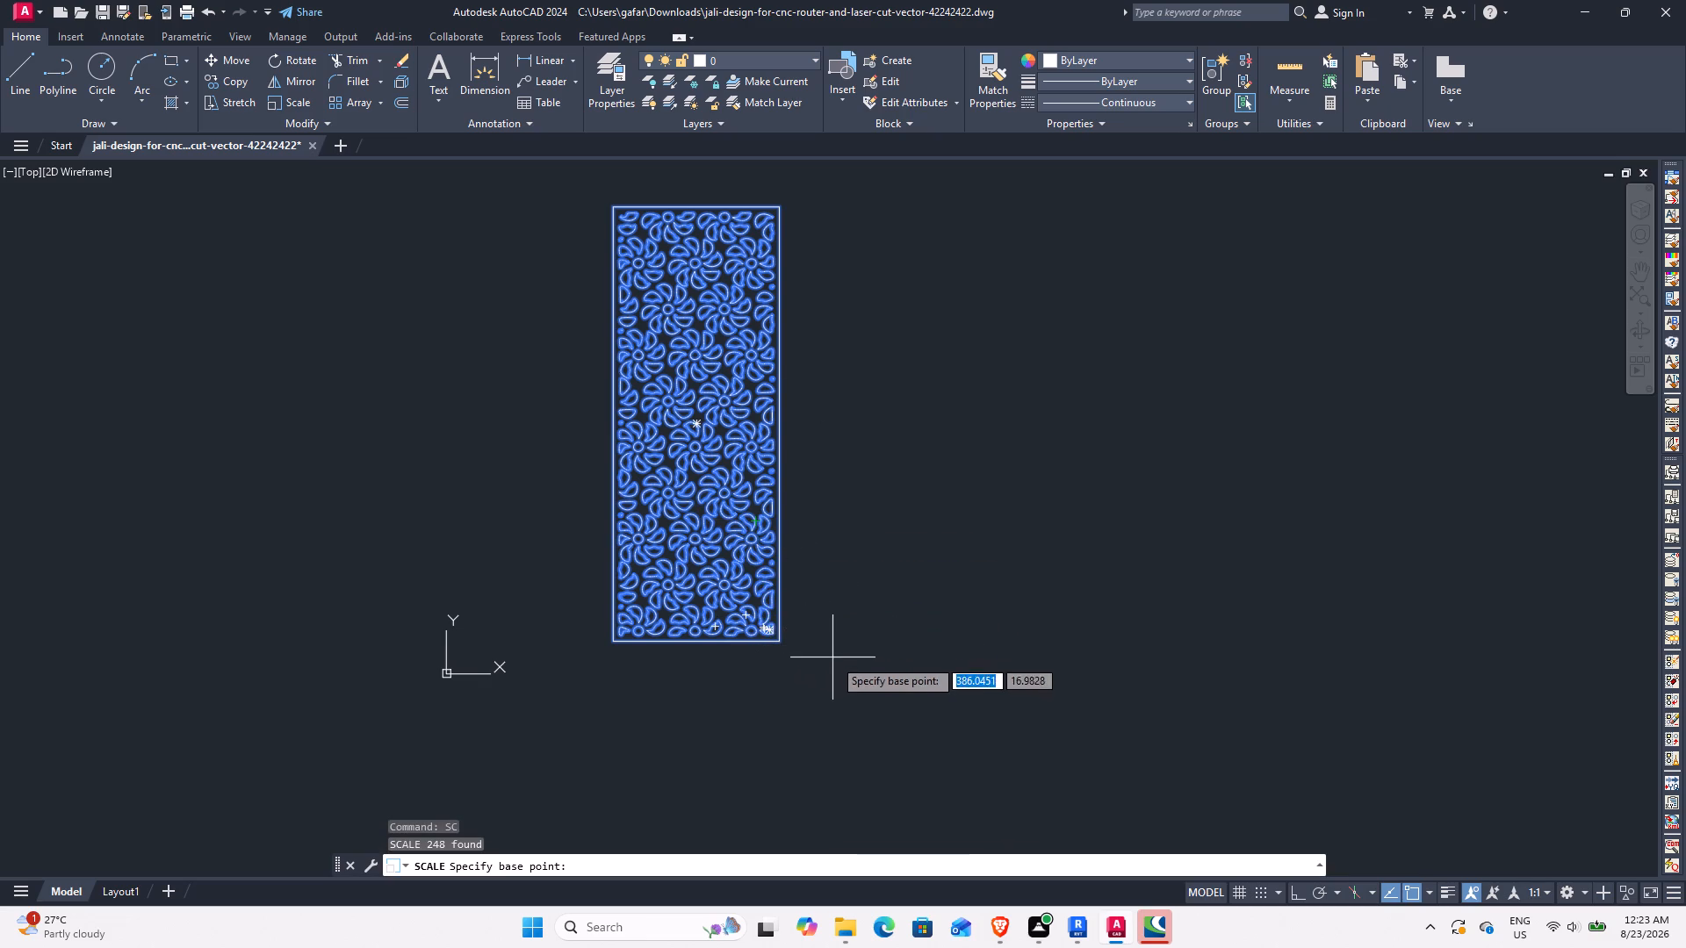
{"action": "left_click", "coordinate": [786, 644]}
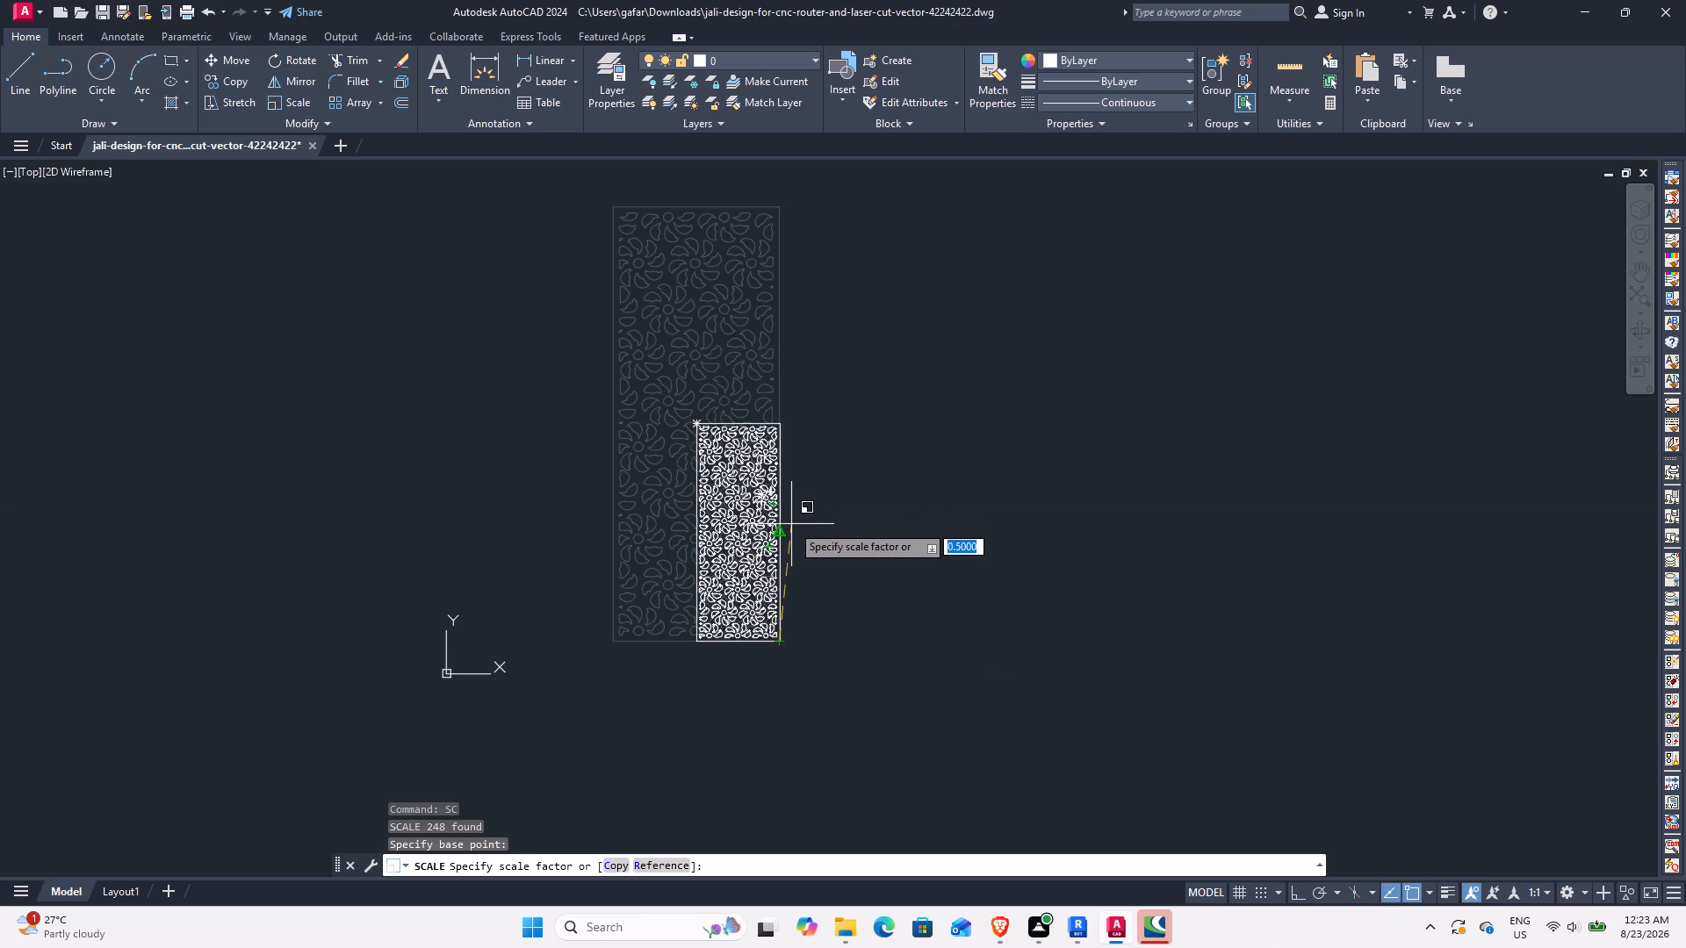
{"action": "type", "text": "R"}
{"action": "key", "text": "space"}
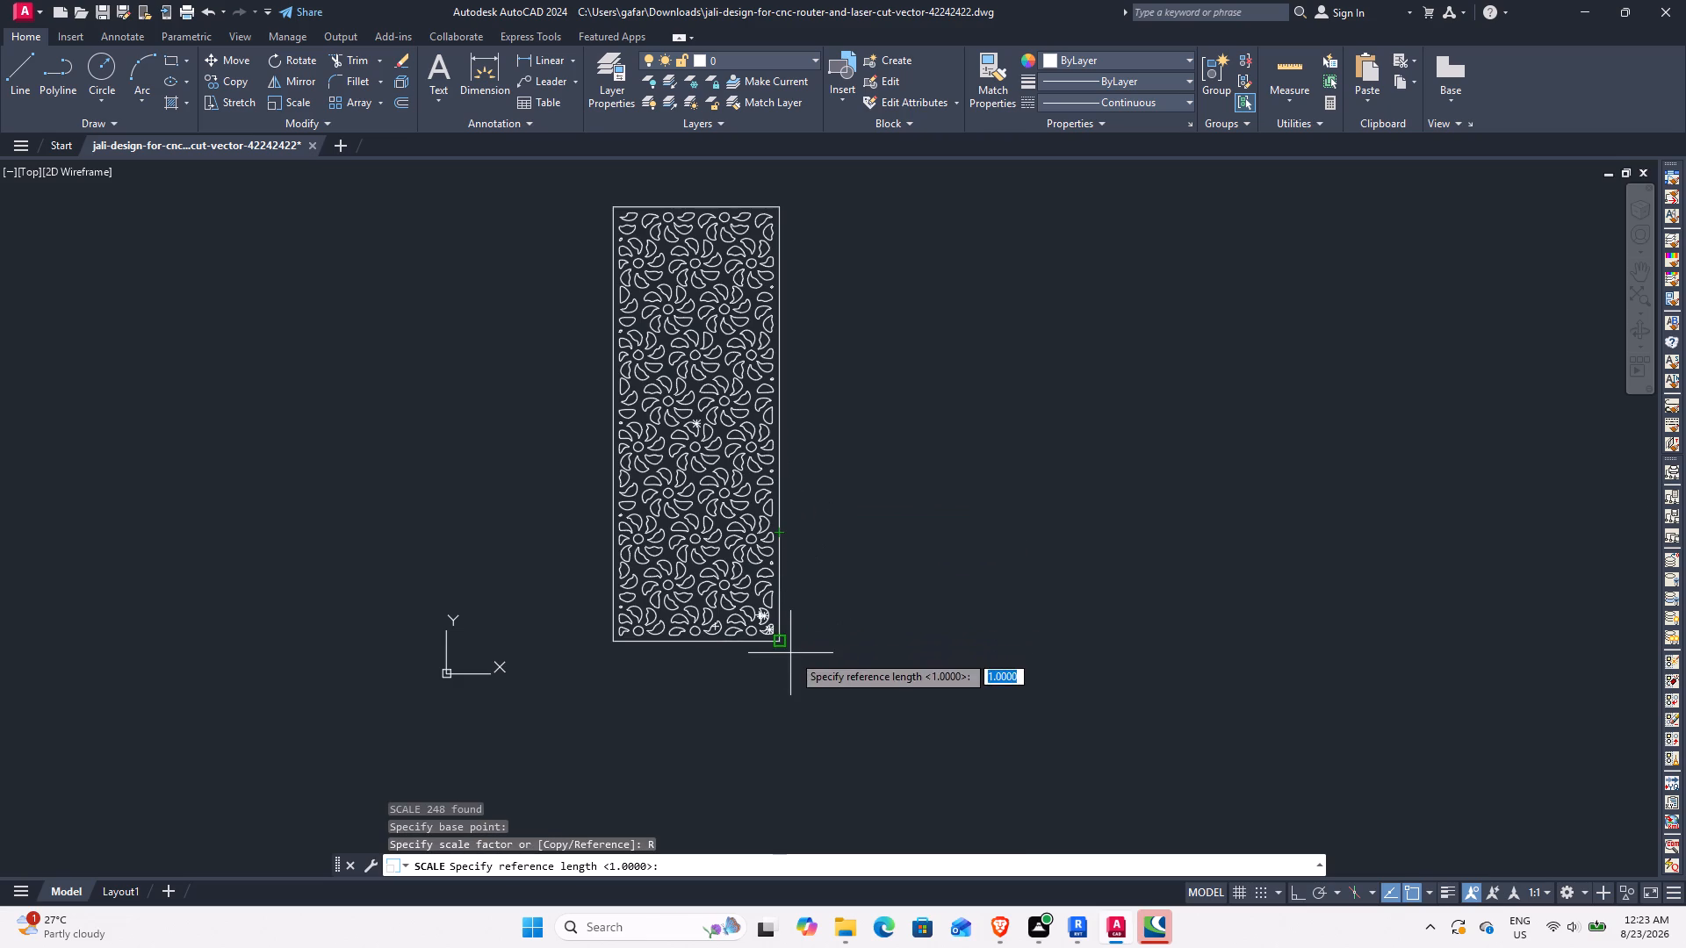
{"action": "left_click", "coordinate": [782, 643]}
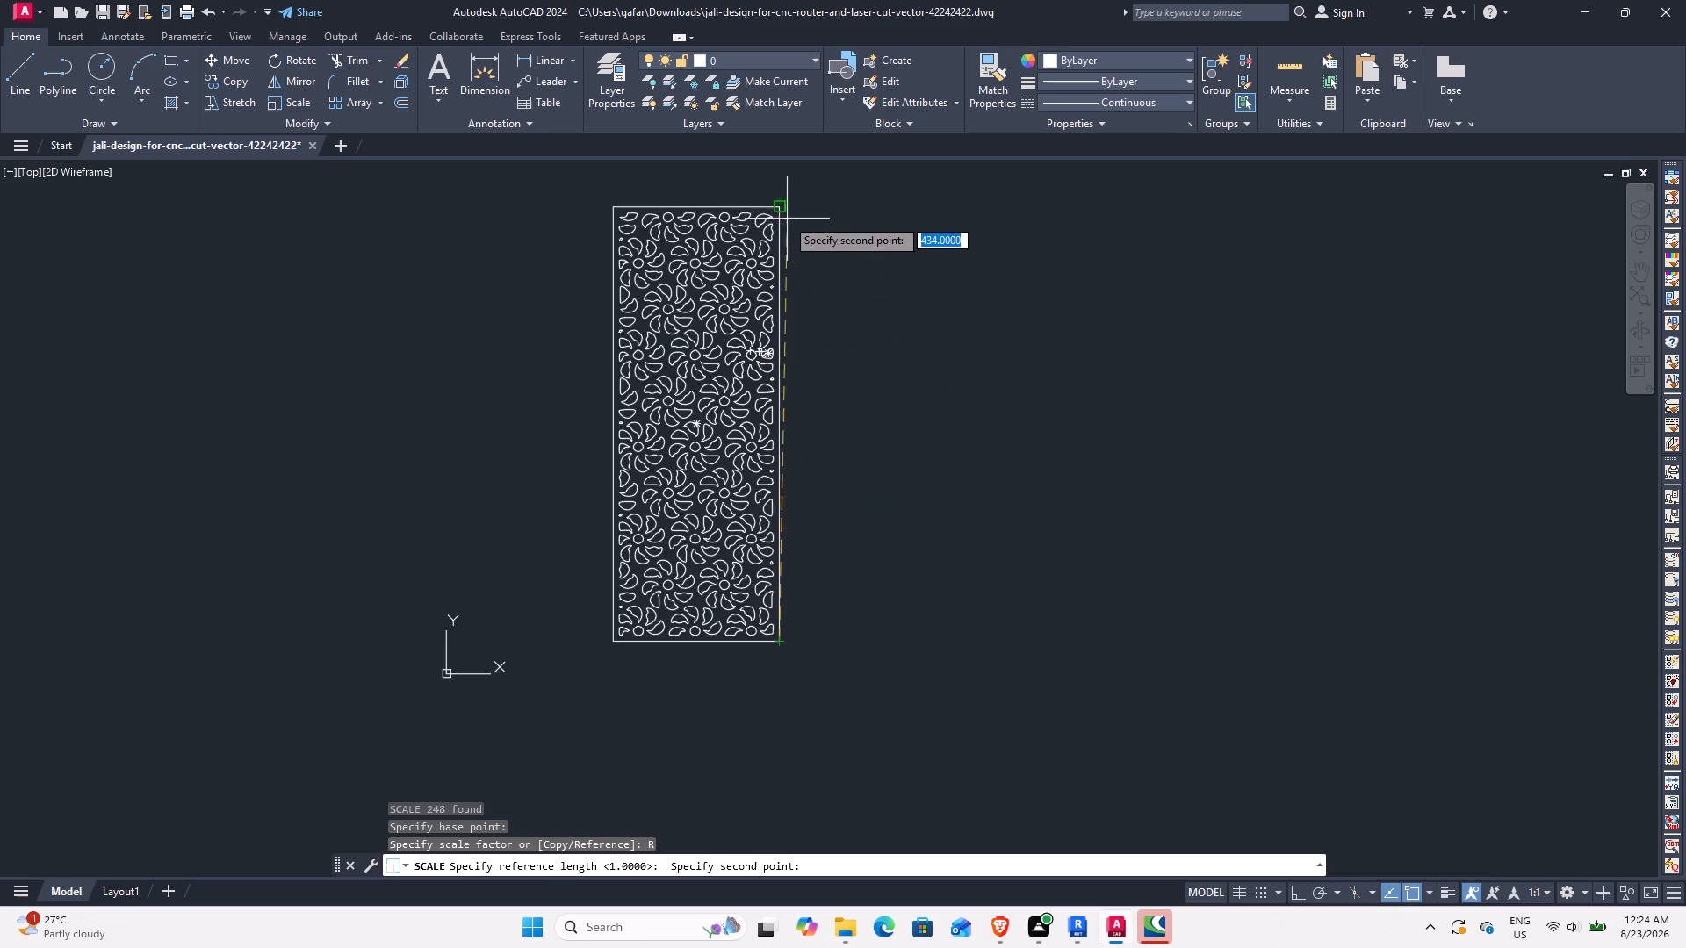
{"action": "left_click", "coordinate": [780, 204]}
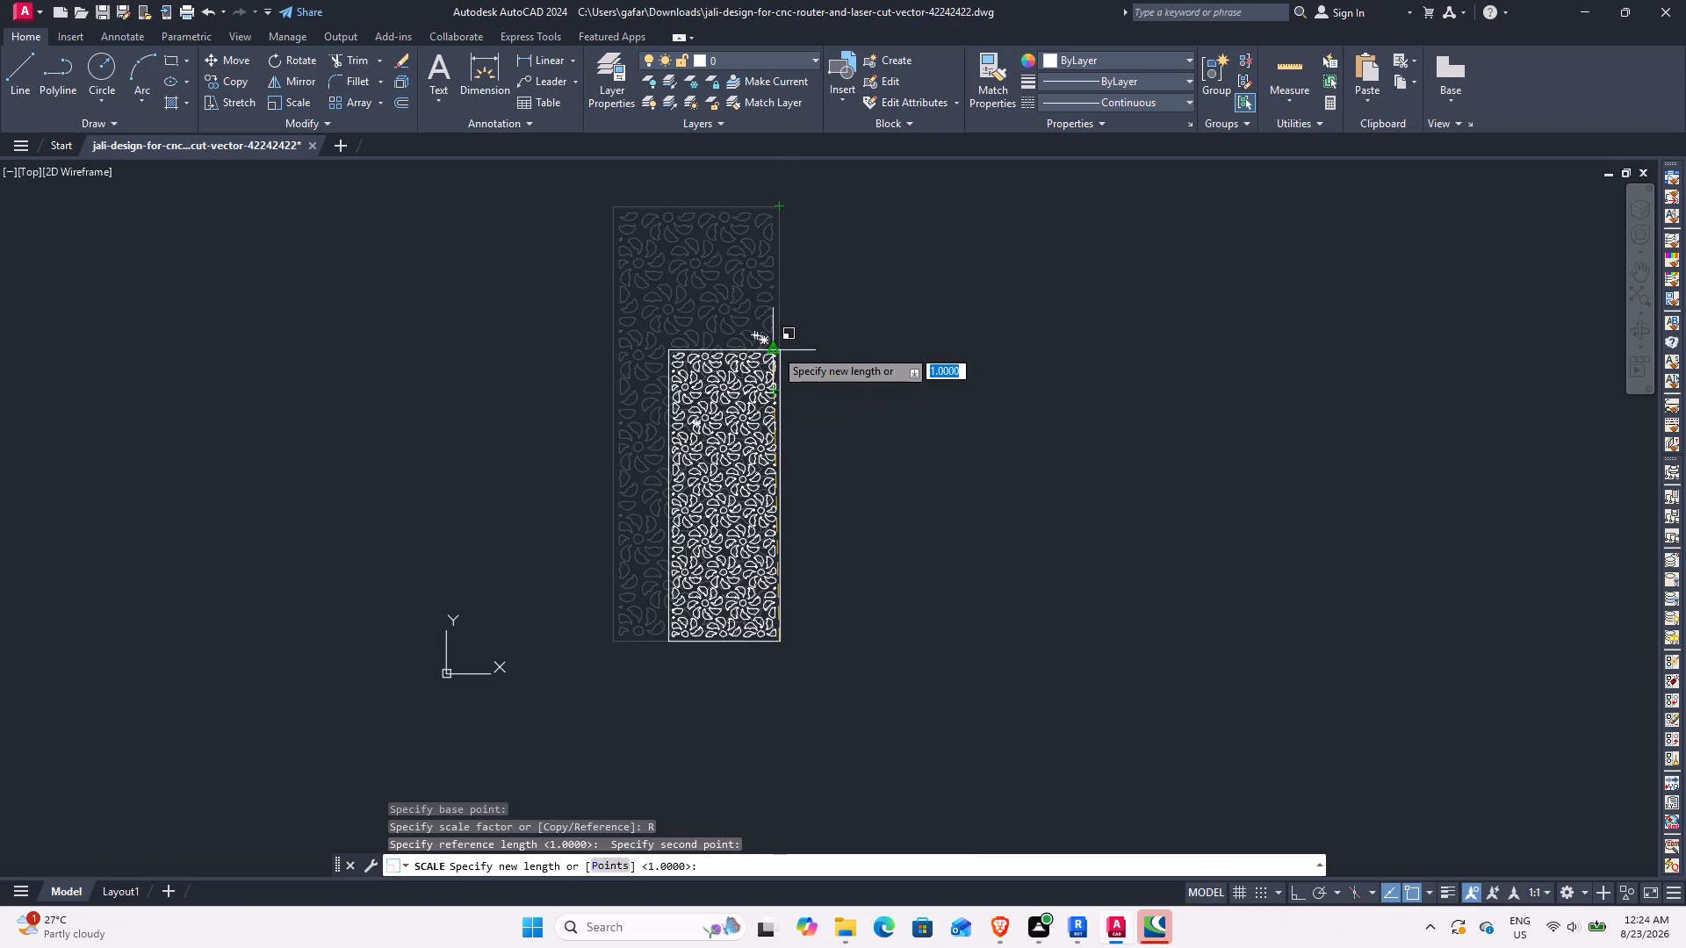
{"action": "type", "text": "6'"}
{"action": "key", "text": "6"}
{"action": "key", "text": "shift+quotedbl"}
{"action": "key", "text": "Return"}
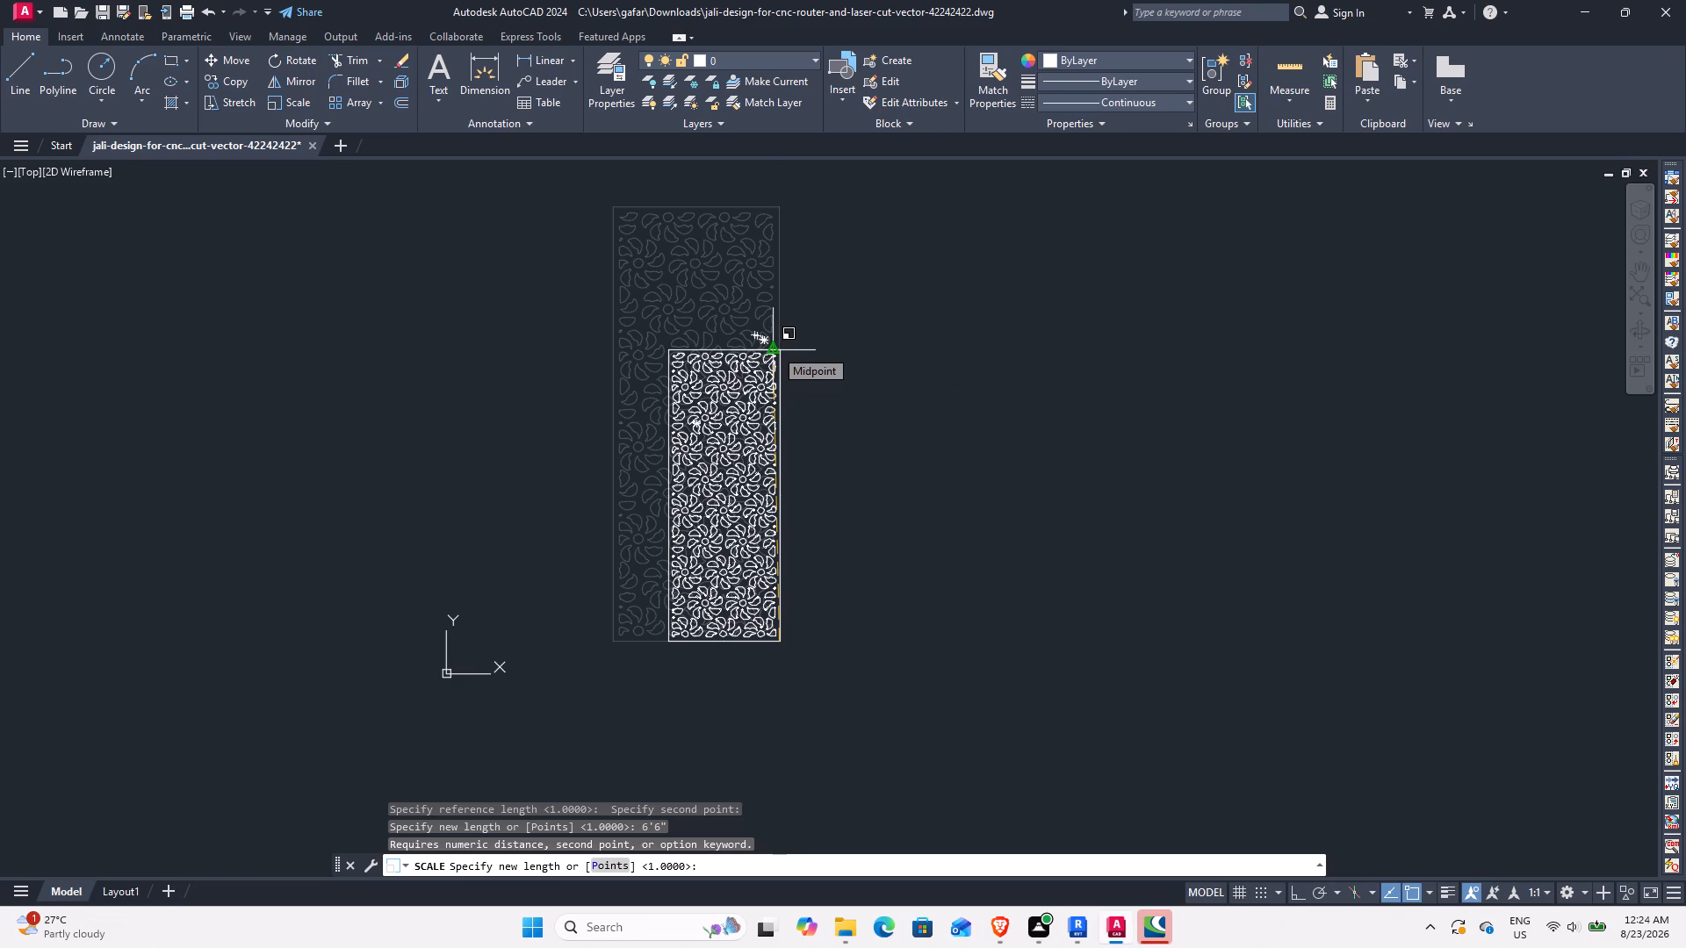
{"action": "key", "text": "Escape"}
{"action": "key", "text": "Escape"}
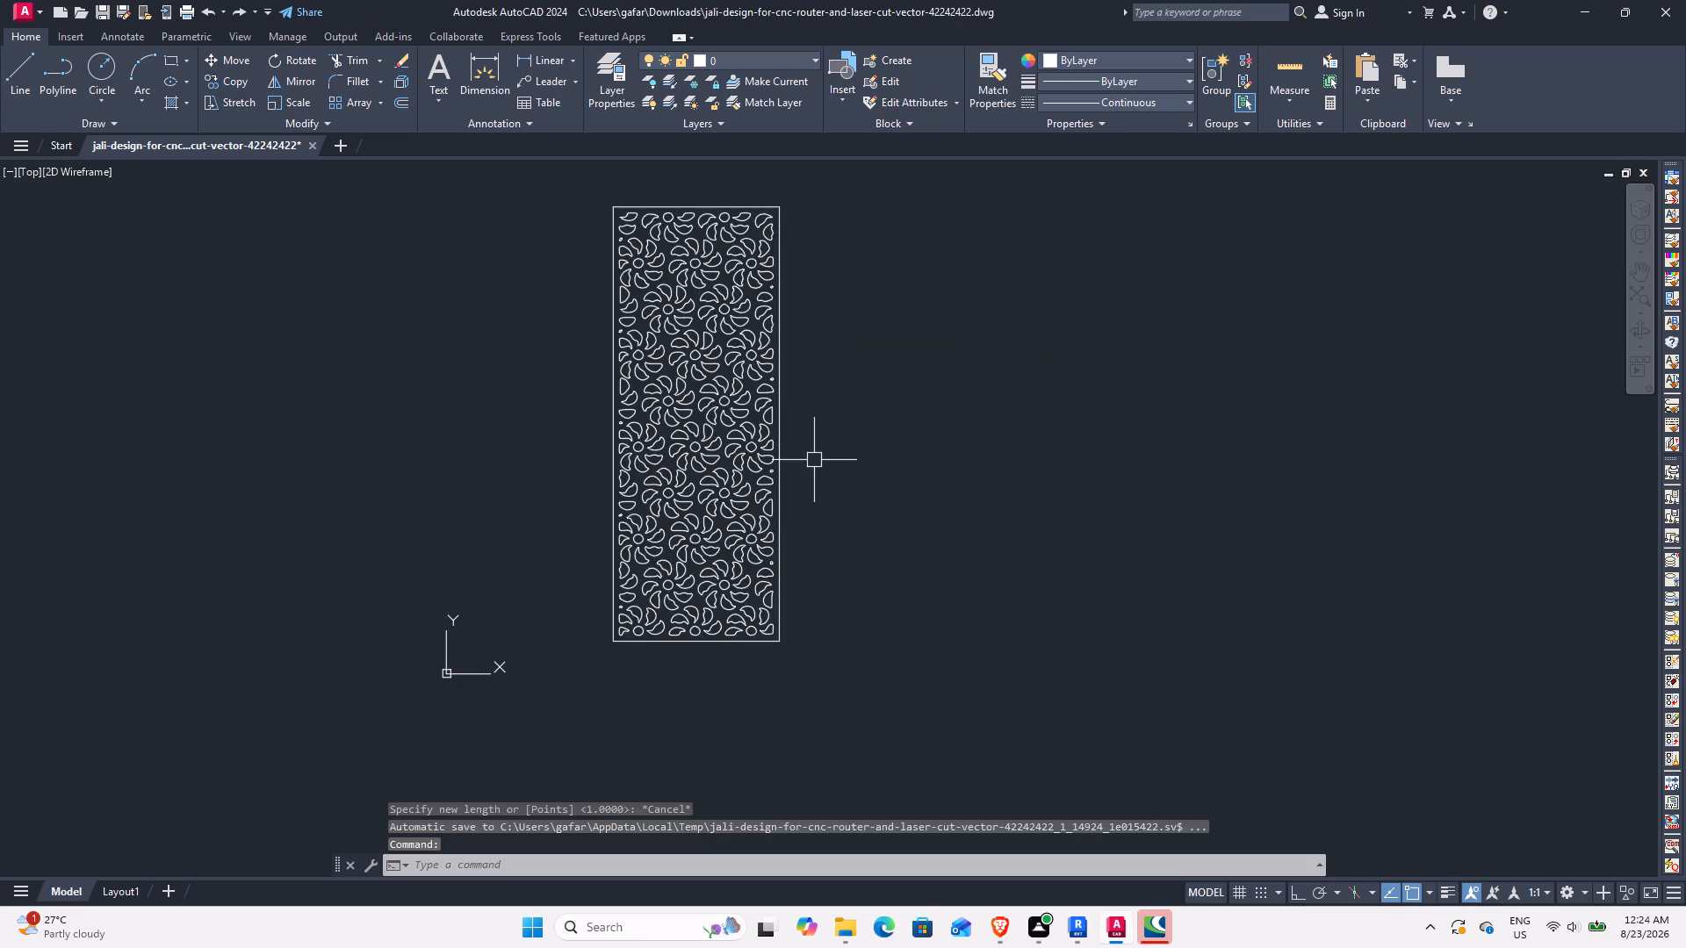
Configure the drawing units to the Engineering length type with an insertion scale of inches.
{"action": "type", "text": "UN"}
{"action": "key", "text": "space"}
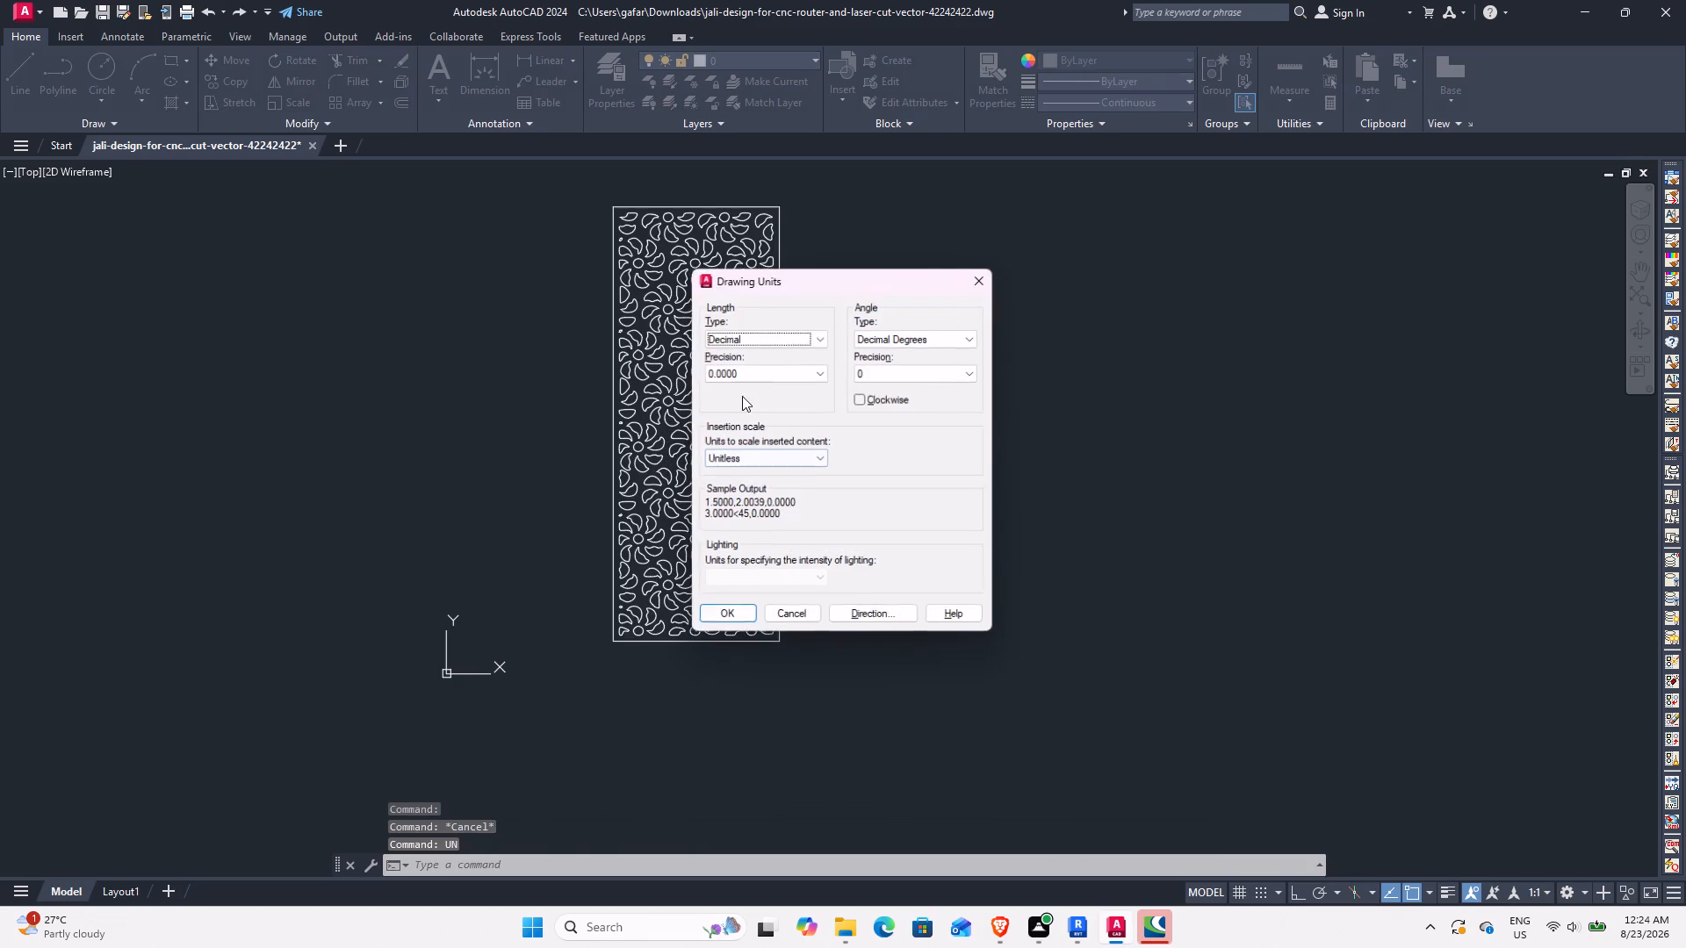
{"action": "left_click", "coordinate": [763, 336]}
{"action": "left_click", "coordinate": [753, 378]}
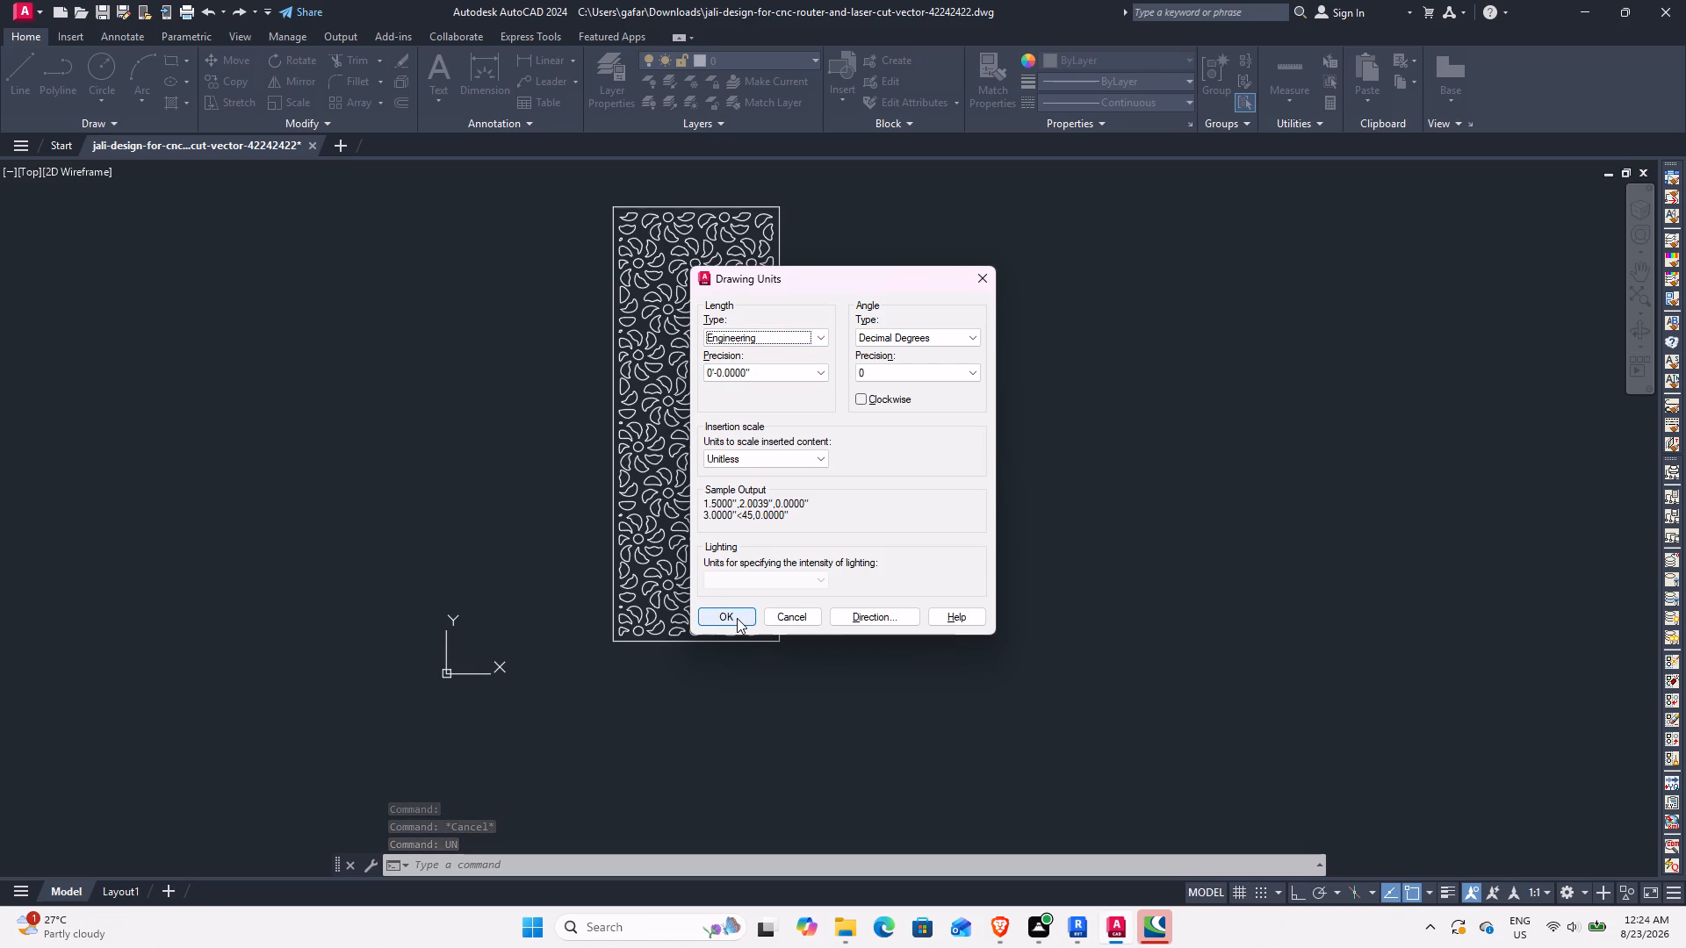
{"action": "left_click", "coordinate": [753, 463]}
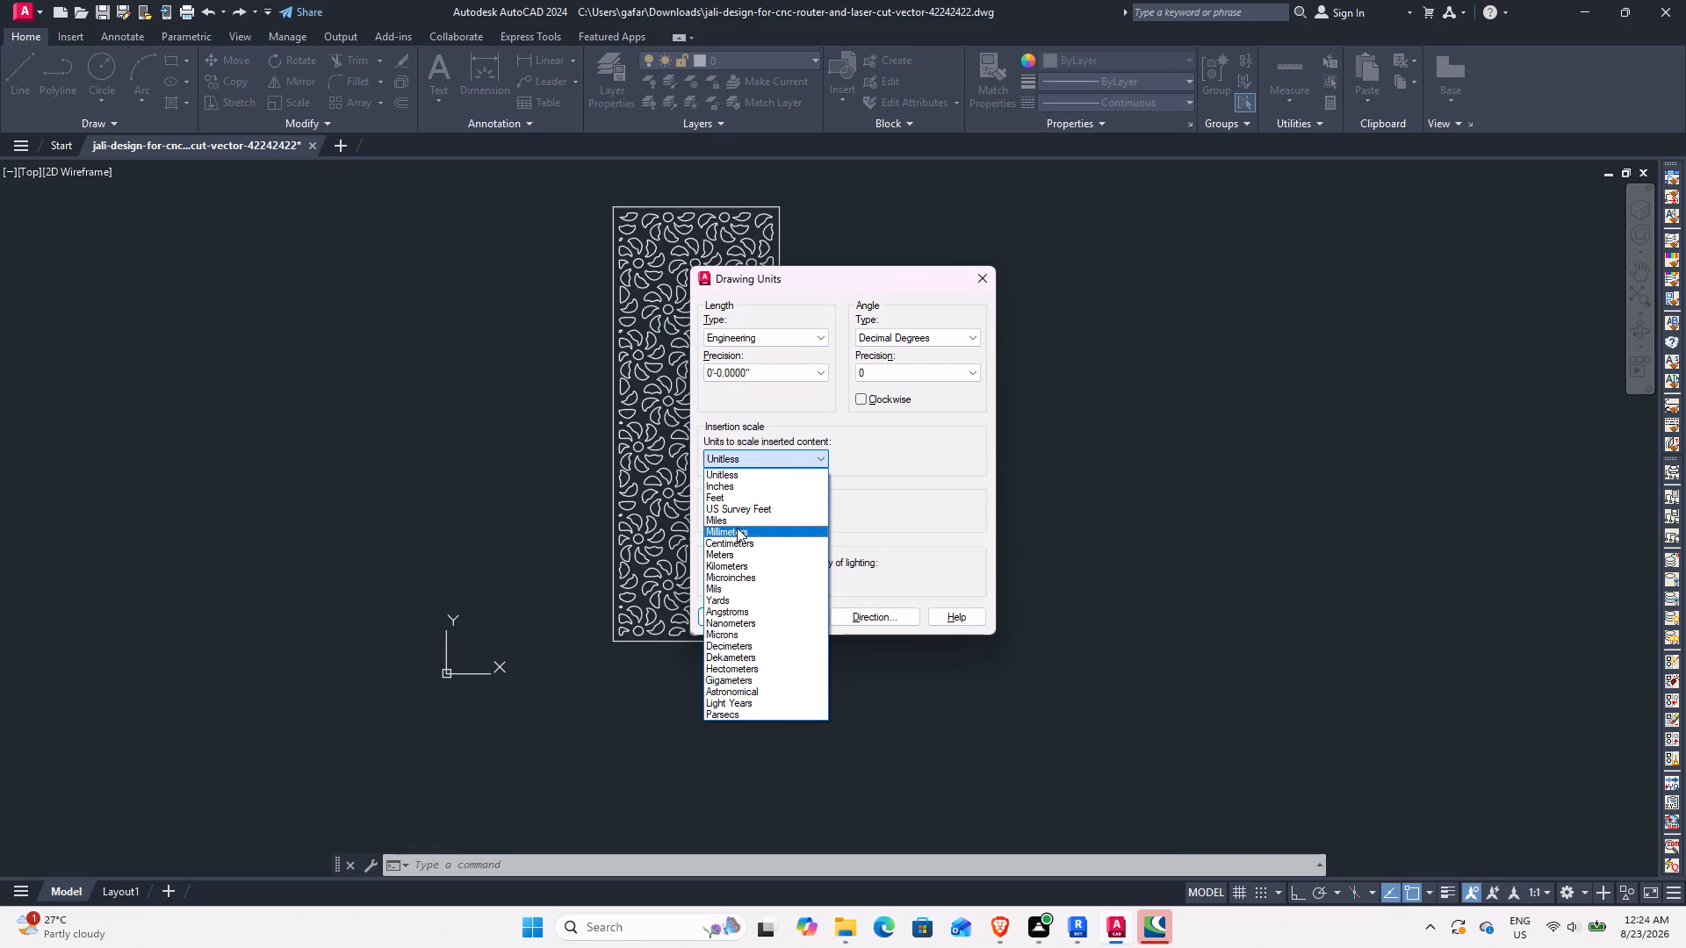
{"action": "left_click", "coordinate": [742, 482]}
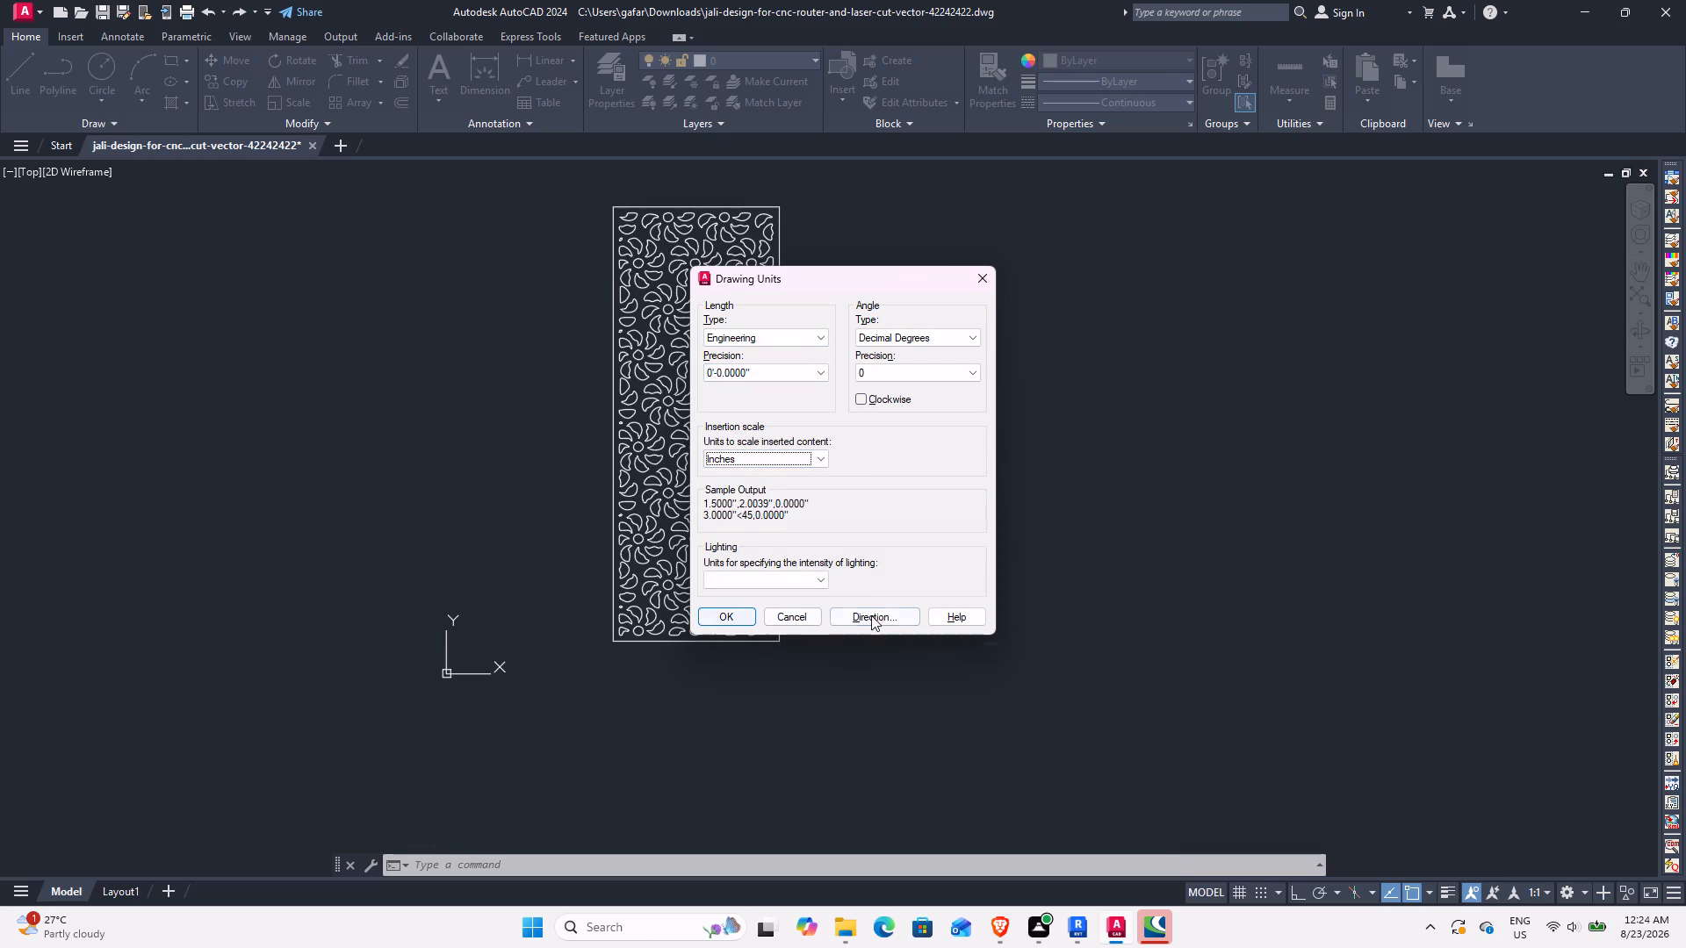
{"action": "left_click", "coordinate": [738, 622]}
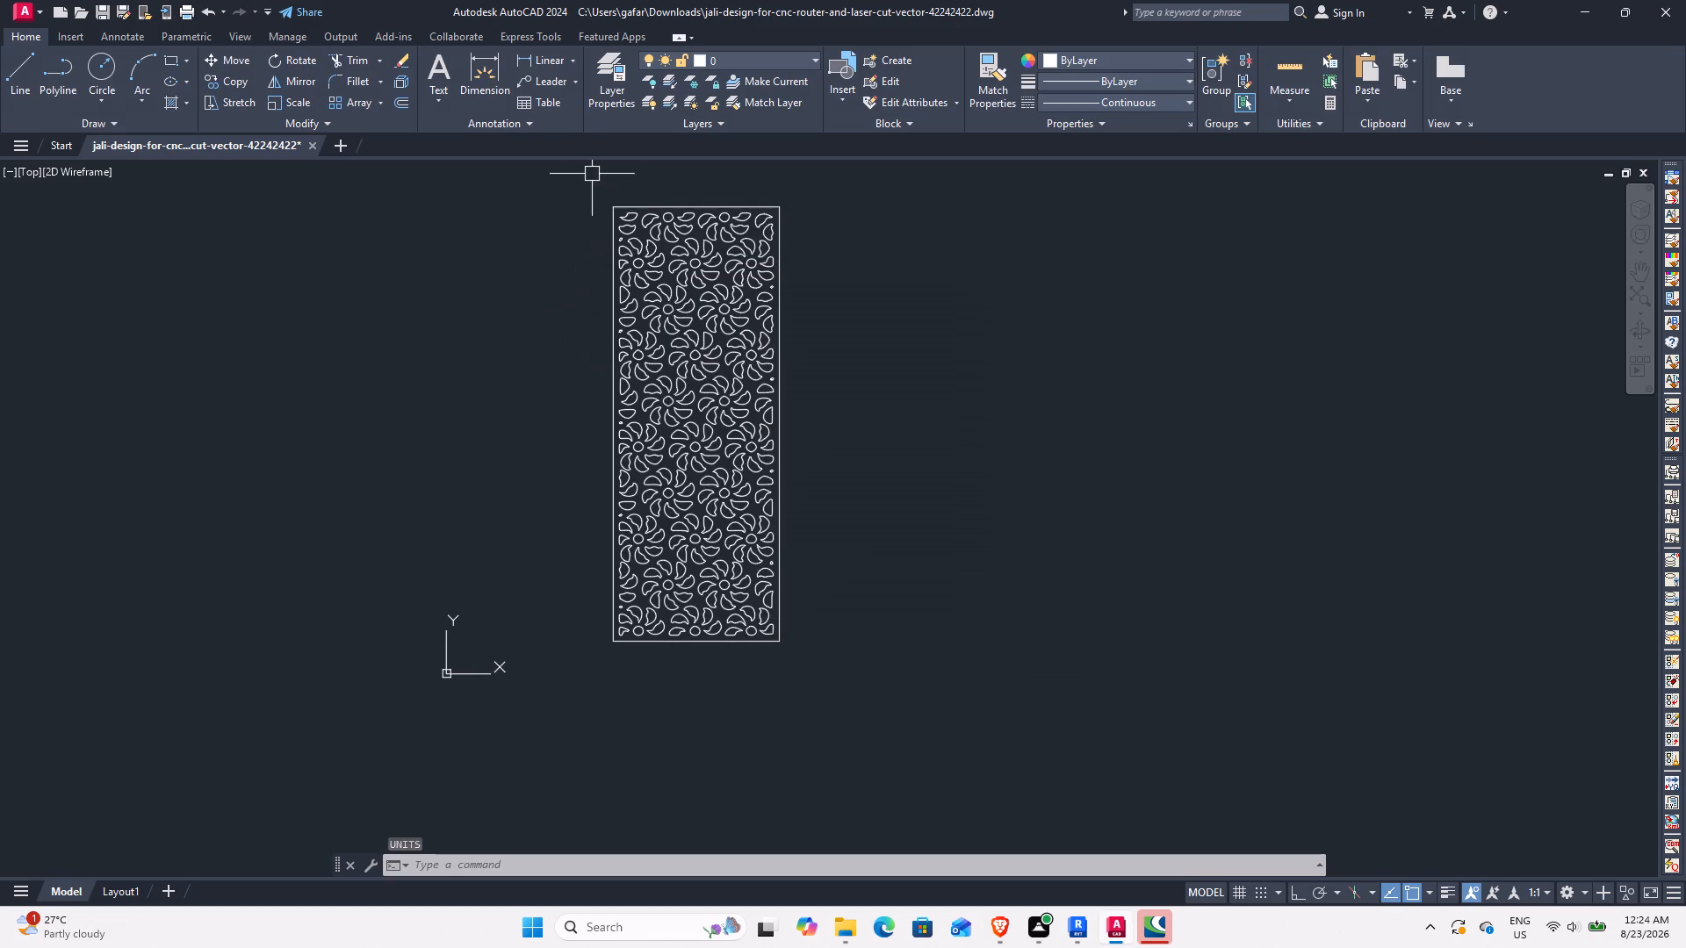
Scale the whole jali pattern from its lower-right corner by reference, making its full height 6'6".
{"action": "left_click", "coordinate": [583, 169]}
{"action": "left_click", "coordinate": [885, 727]}
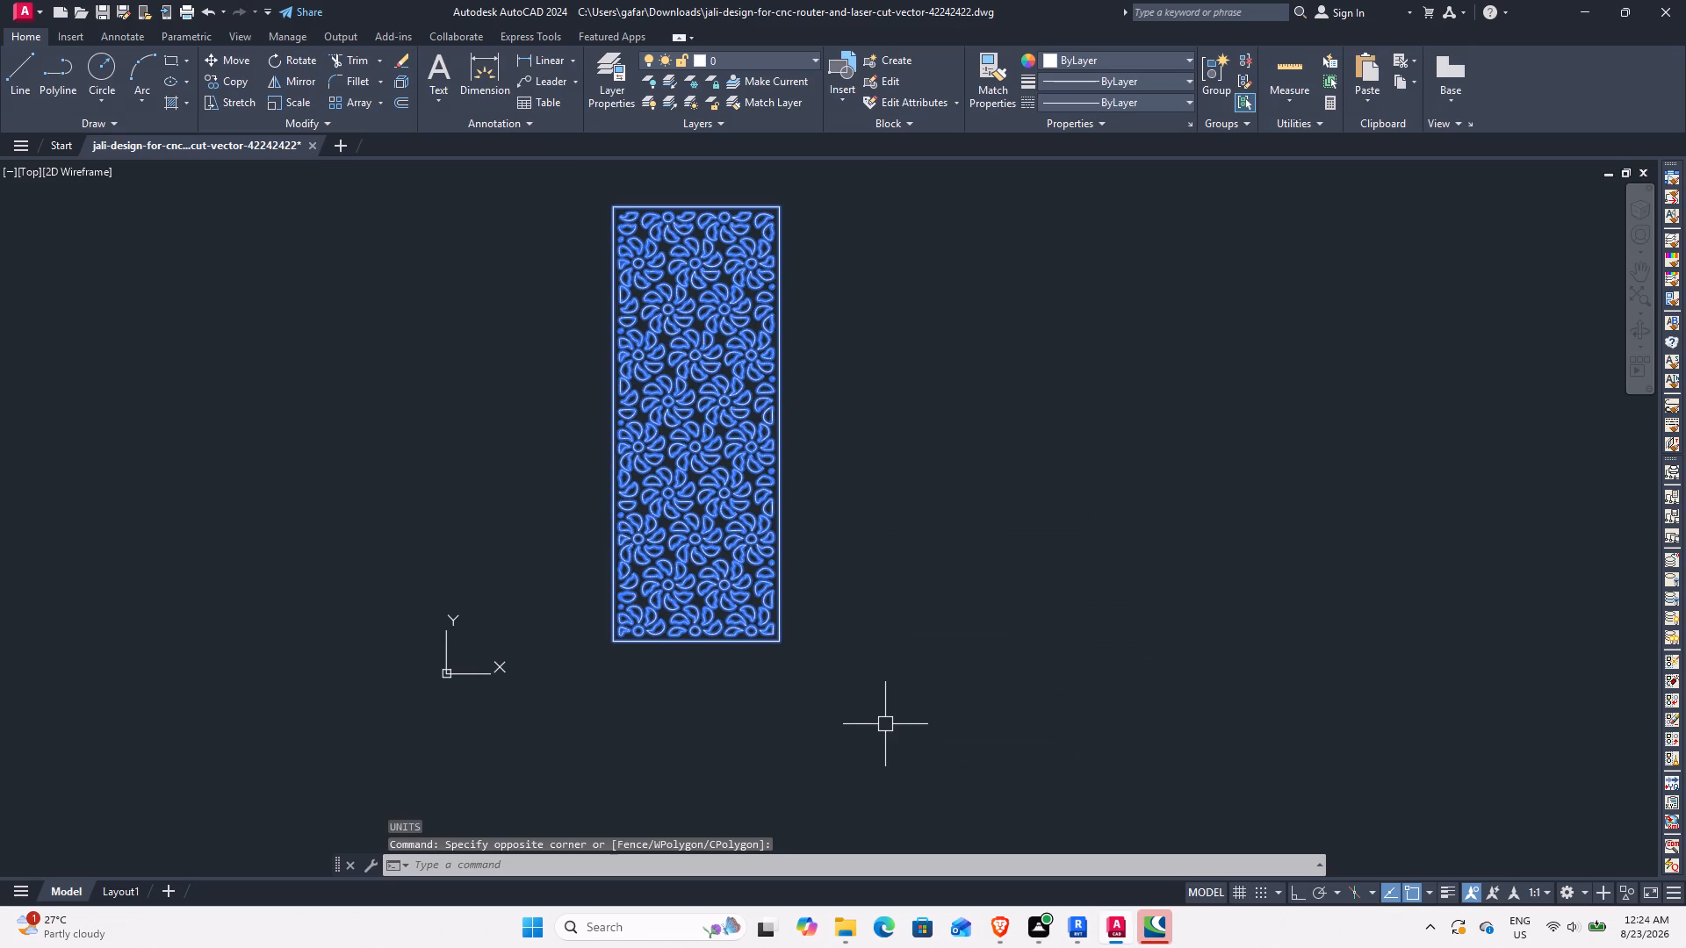
{"action": "type", "text": "SC"}
{"action": "key", "text": "space"}
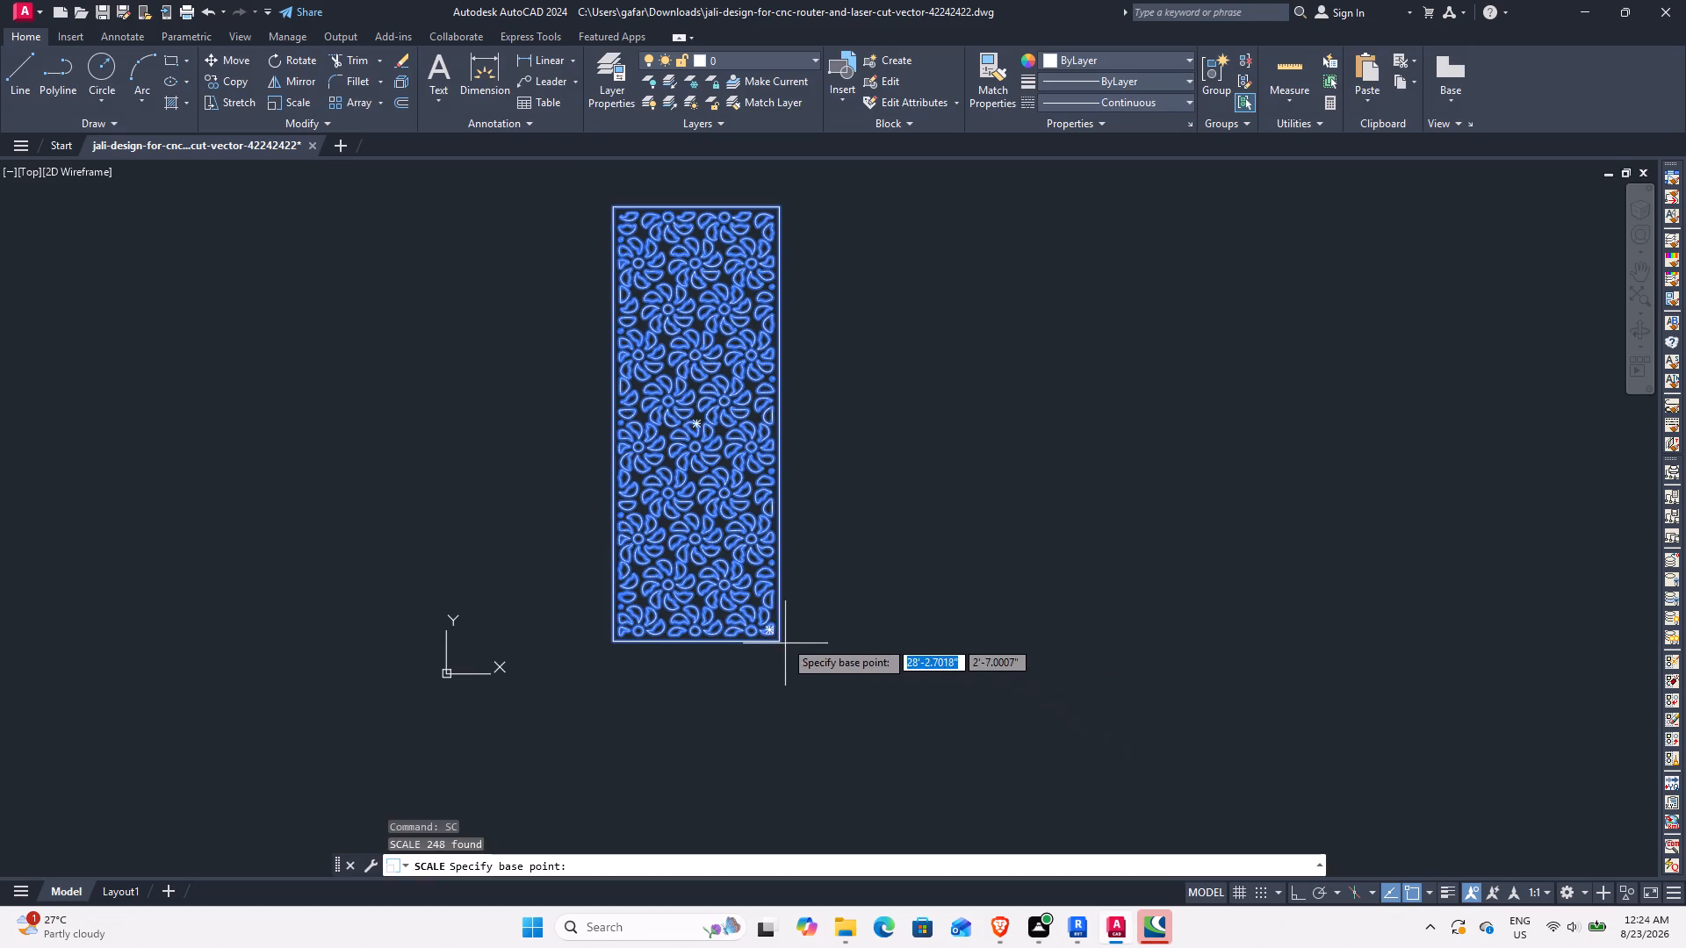
{"action": "left_click", "coordinate": [784, 640]}
{"action": "type", "text": "R"}
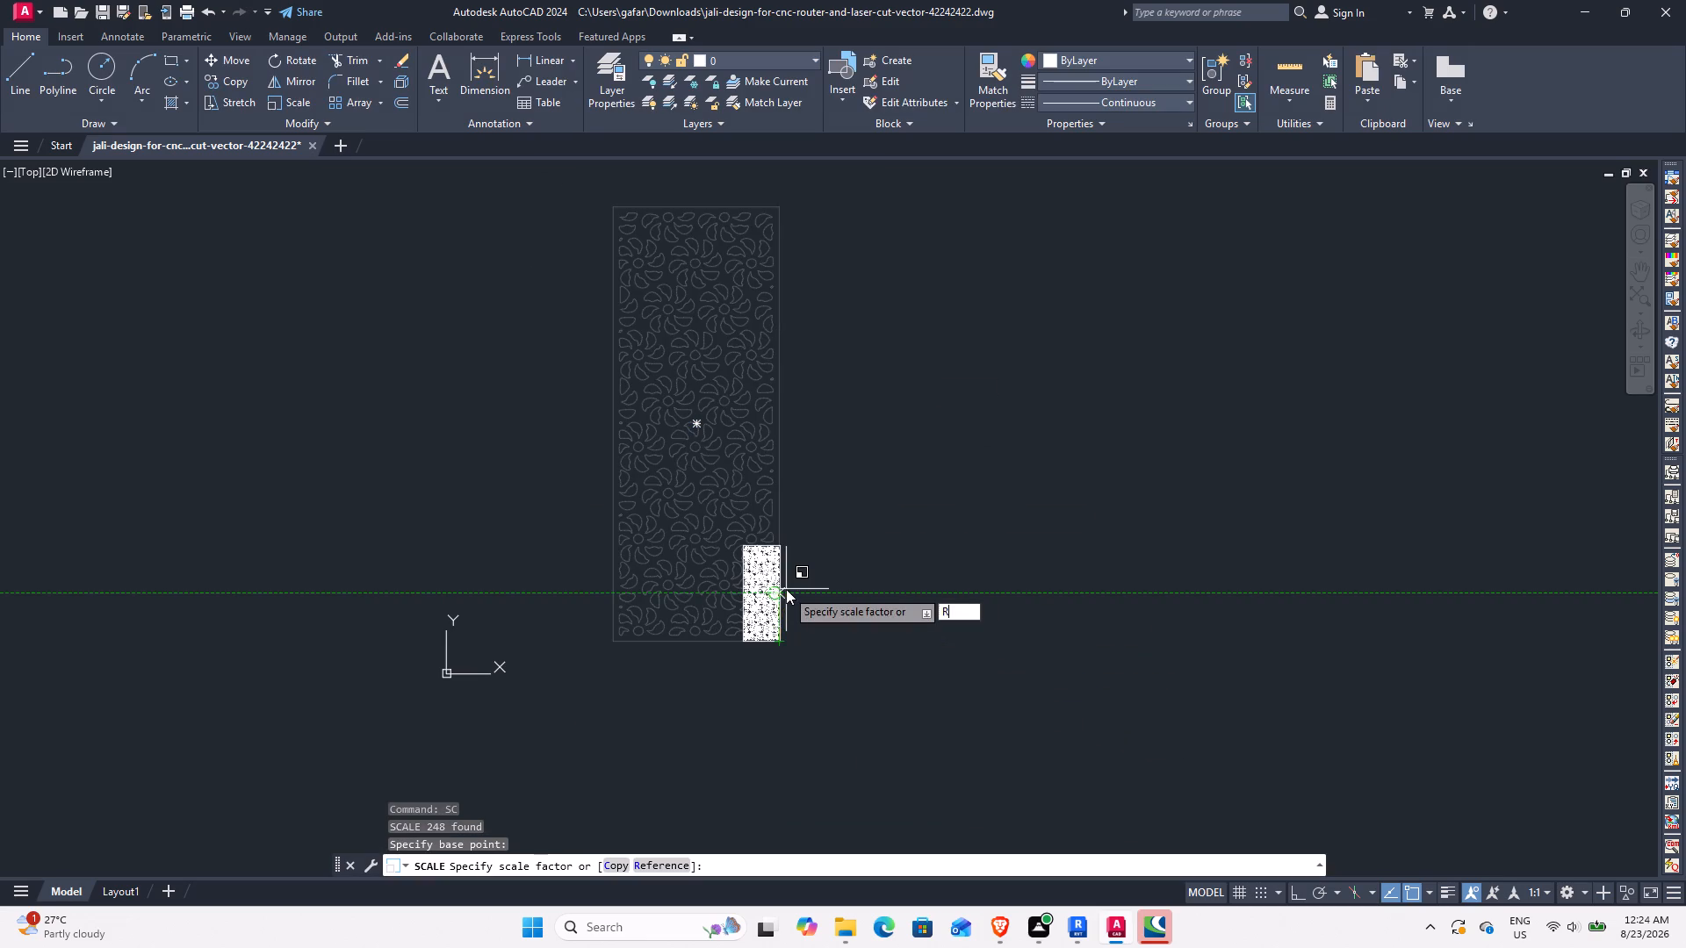
{"action": "key", "text": "space"}
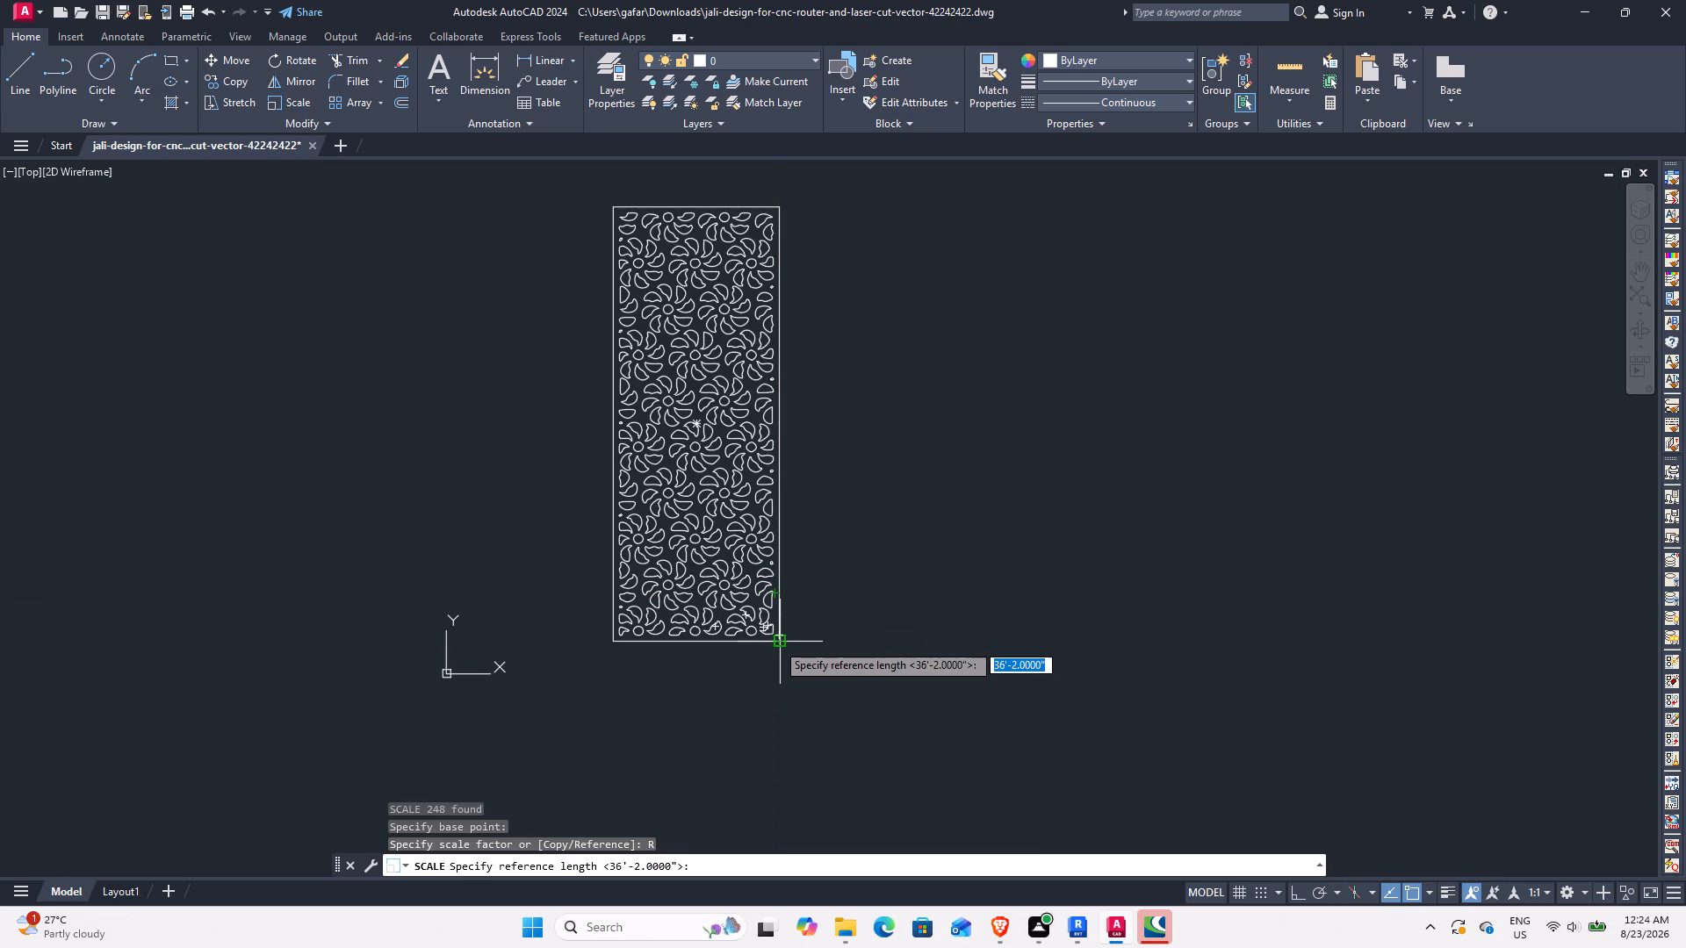
{"action": "left_click", "coordinate": [776, 643]}
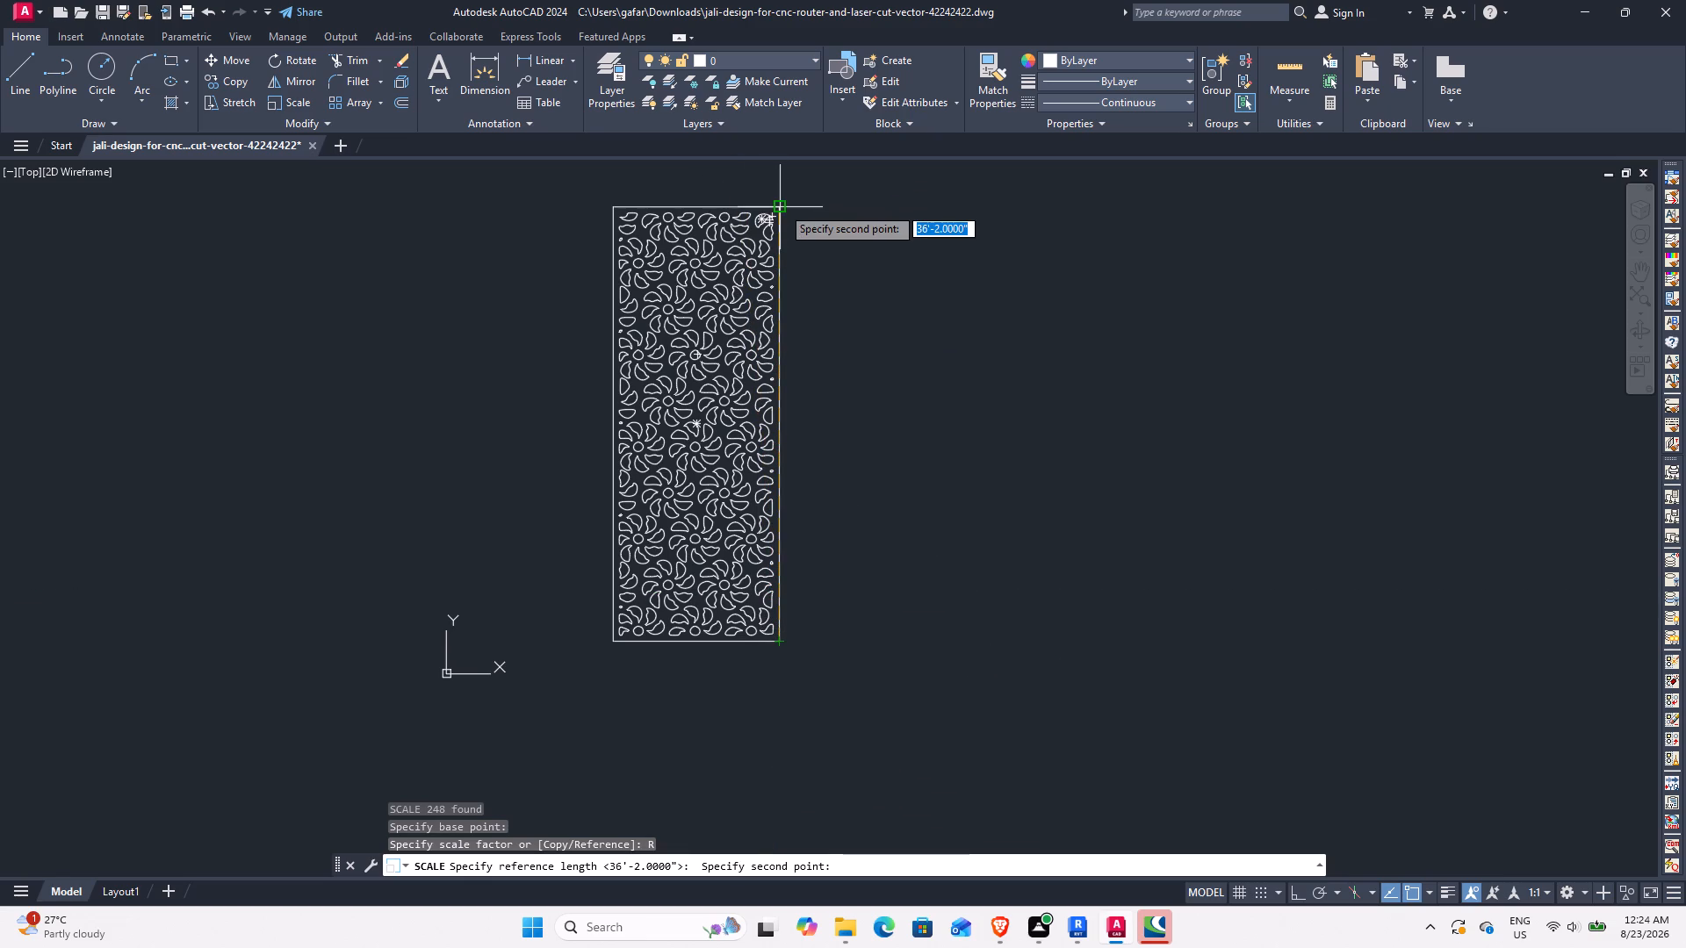
{"action": "left_click", "coordinate": [782, 206]}
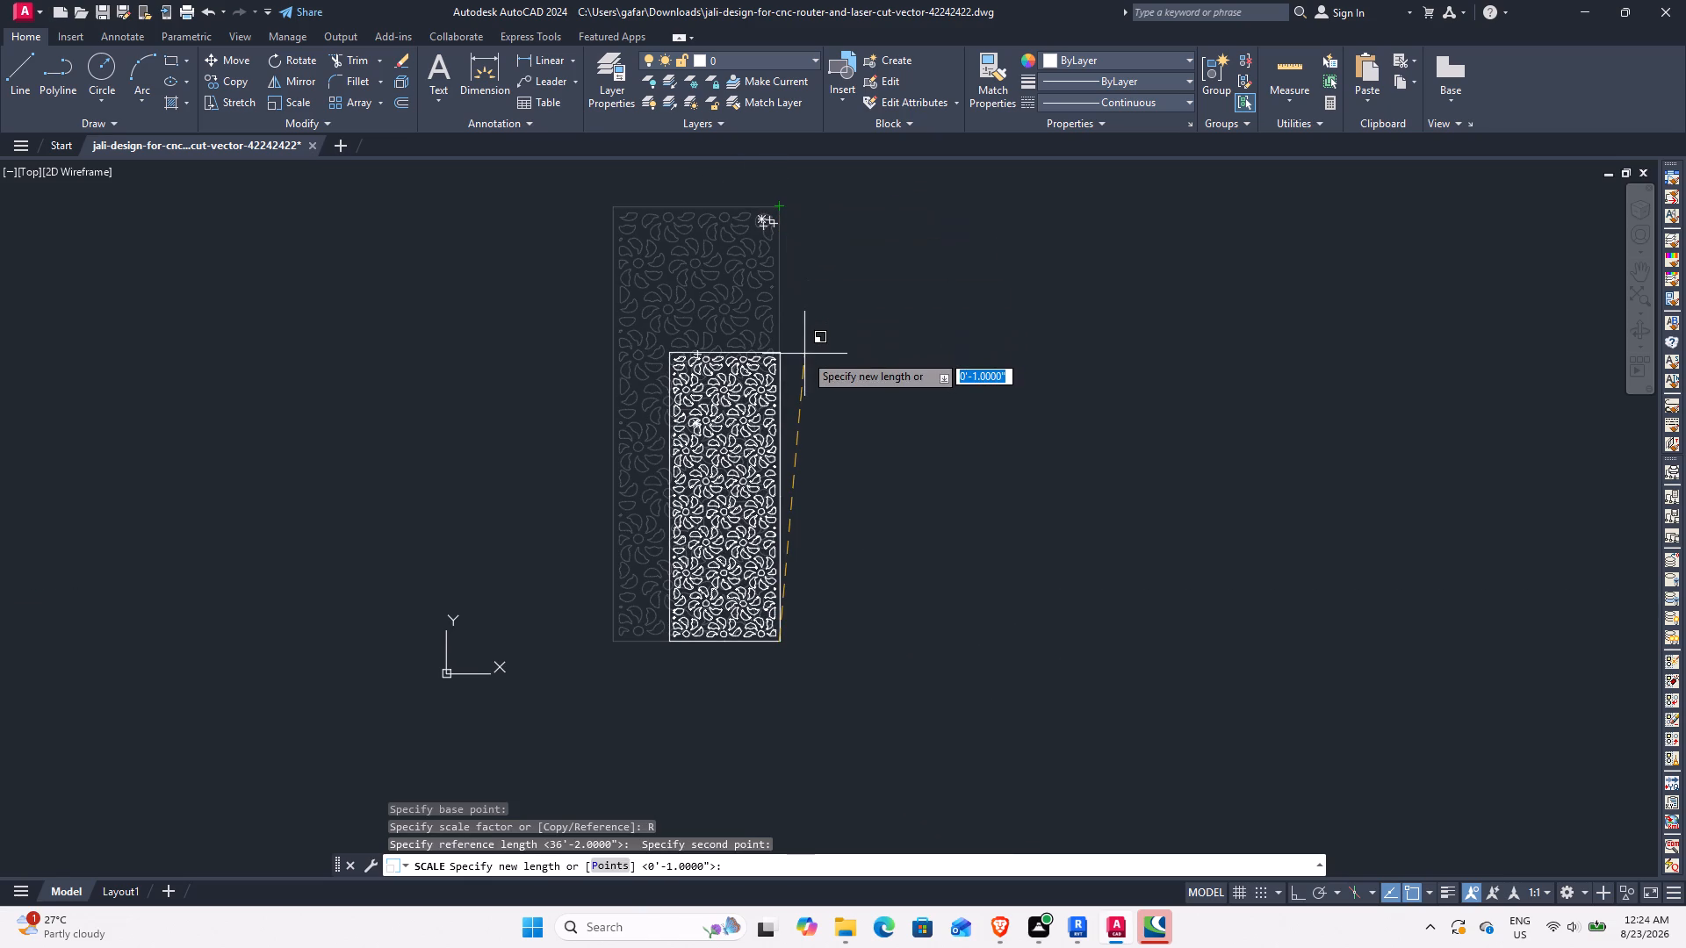
{"action": "type", "text": "6'6\""}
{"action": "key", "text": "Return"}
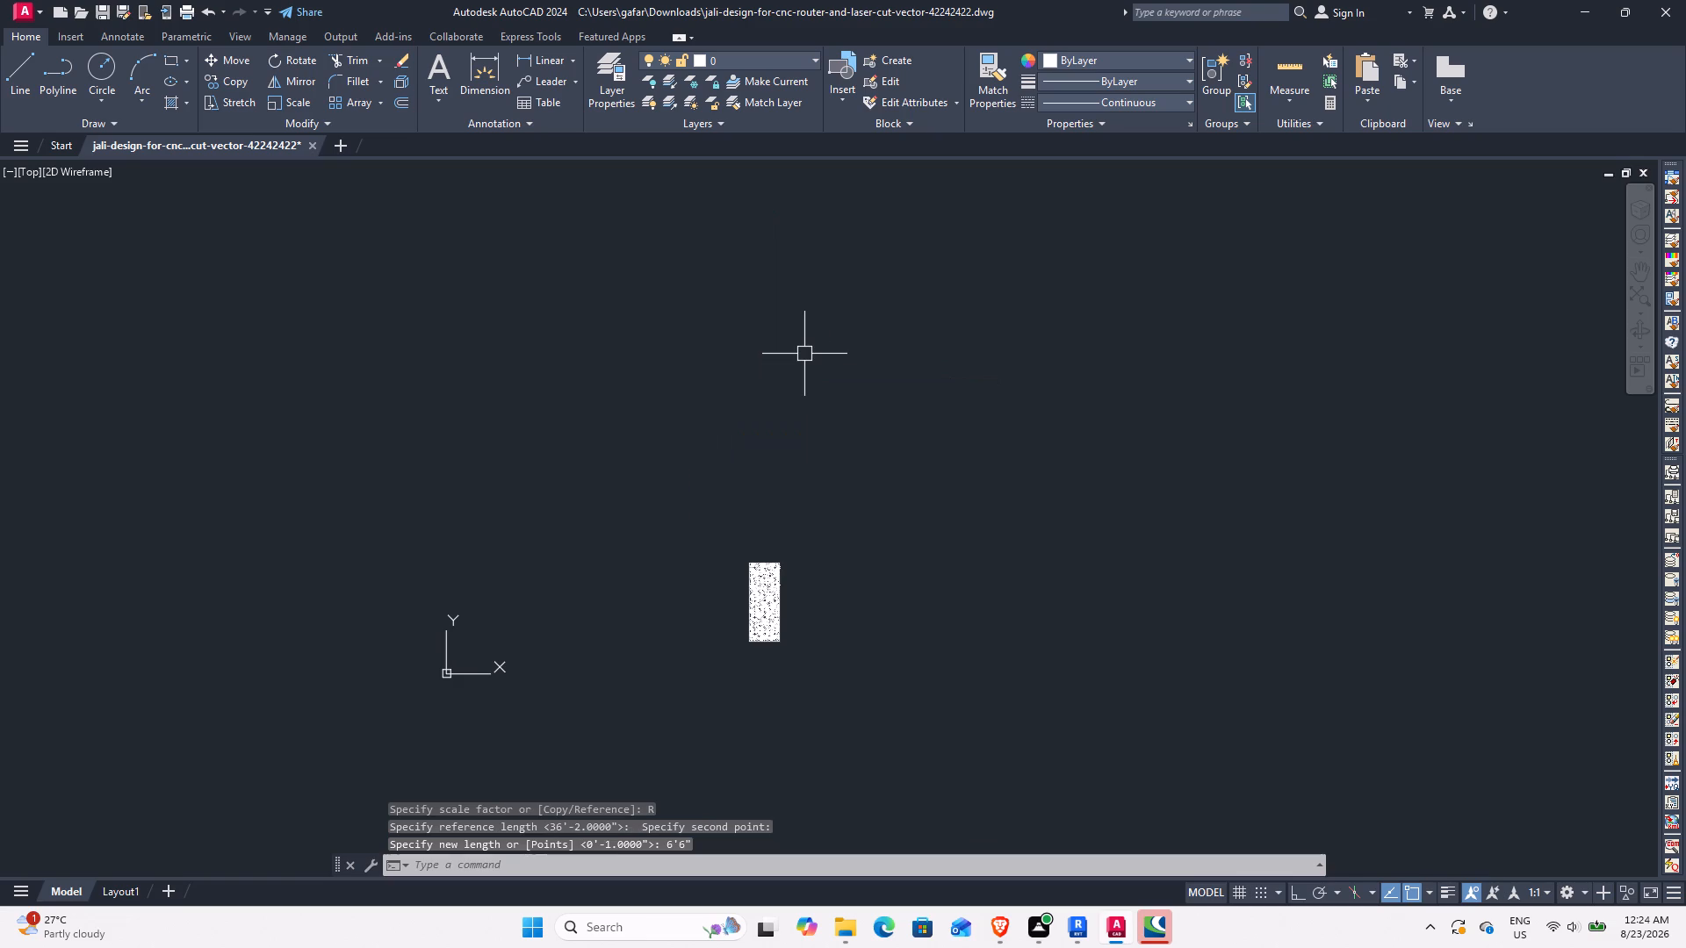
Check the scaled jali panel's full height with a trial dimension between its two right-hand corners, without placing it.
{"action": "scroll", "coordinate": [808, 676], "scroll_direction": "up", "scroll_amount": 5}
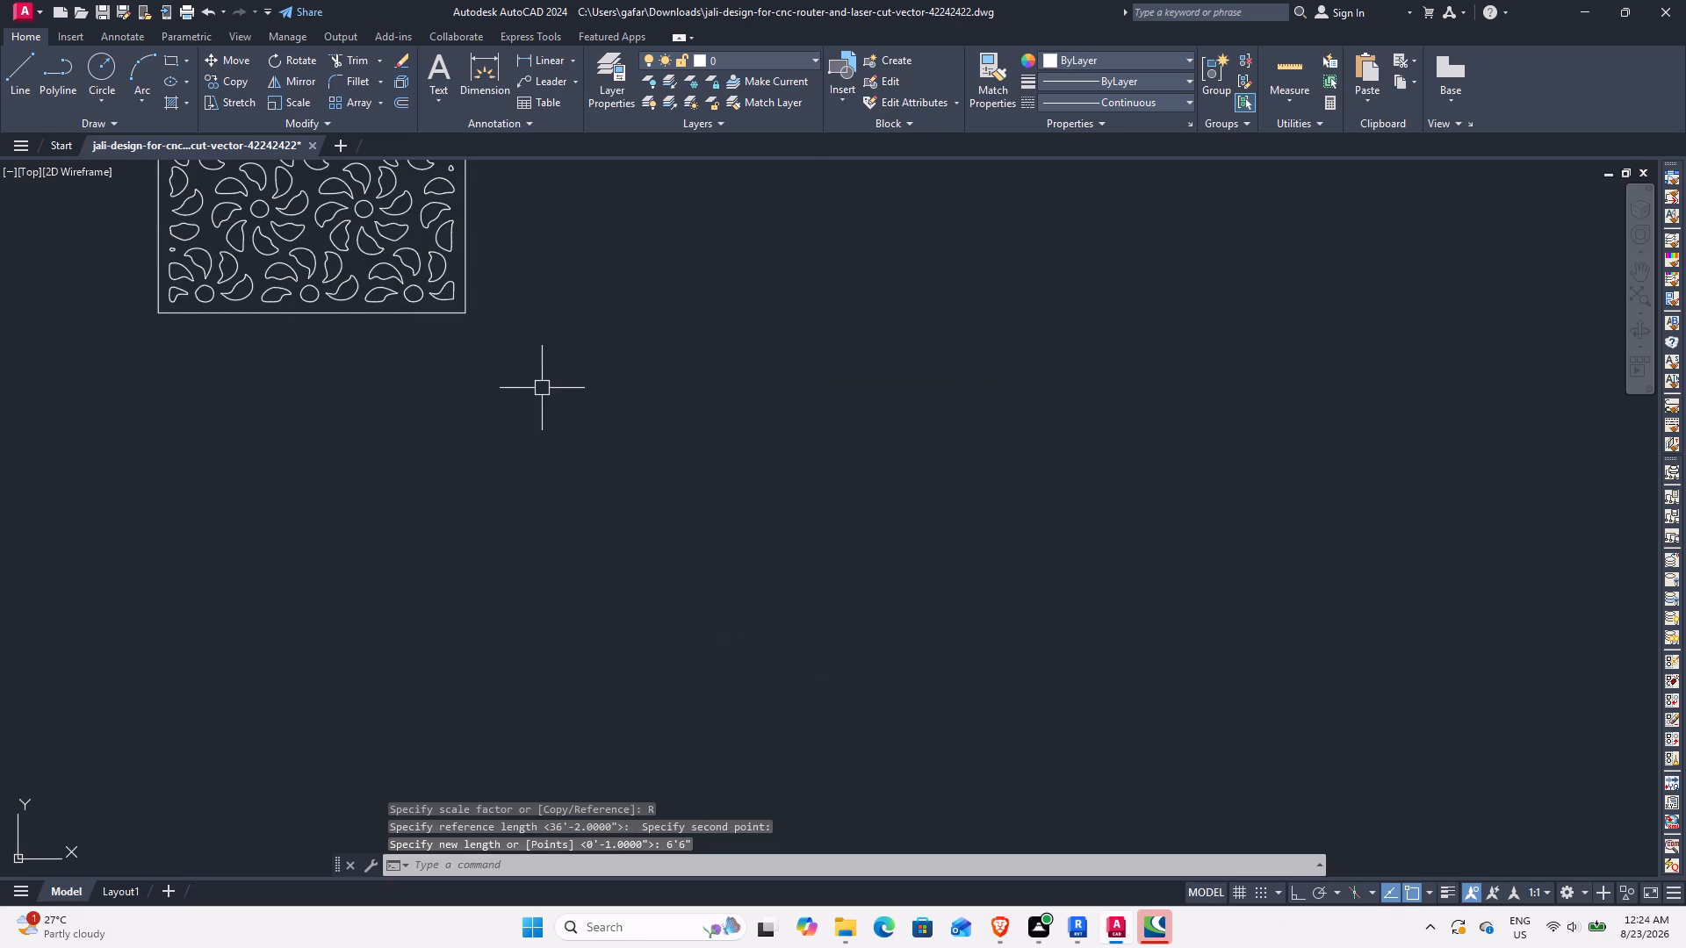
{"action": "scroll", "coordinate": [539, 386], "scroll_direction": "down", "scroll_amount": 3}
{"action": "middle_click_drag", "start_coordinate": [539, 378], "coordinate": [578, 486]}
{"action": "scroll", "coordinate": [554, 419], "scroll_direction": "up", "scroll_amount": 3}
{"action": "middle_click_drag", "start_coordinate": [558, 421], "coordinate": [662, 588]}
{"action": "scroll", "coordinate": [576, 357], "scroll_direction": "down", "scroll_amount": 1}
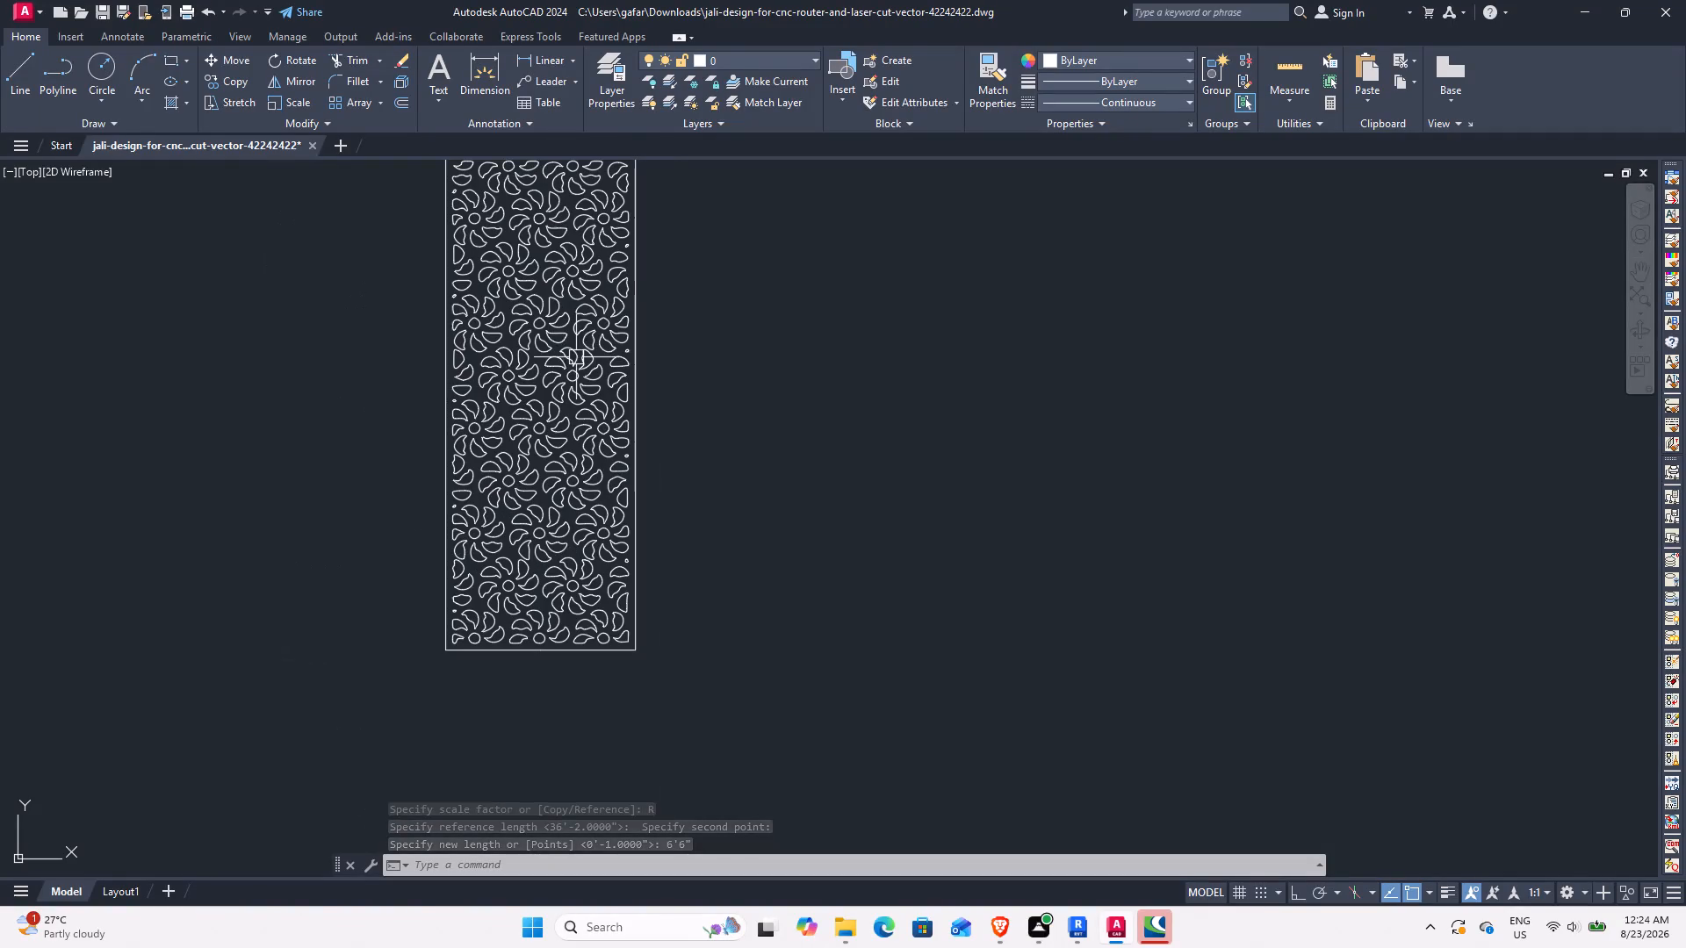
{"action": "left_click", "coordinate": [481, 101]}
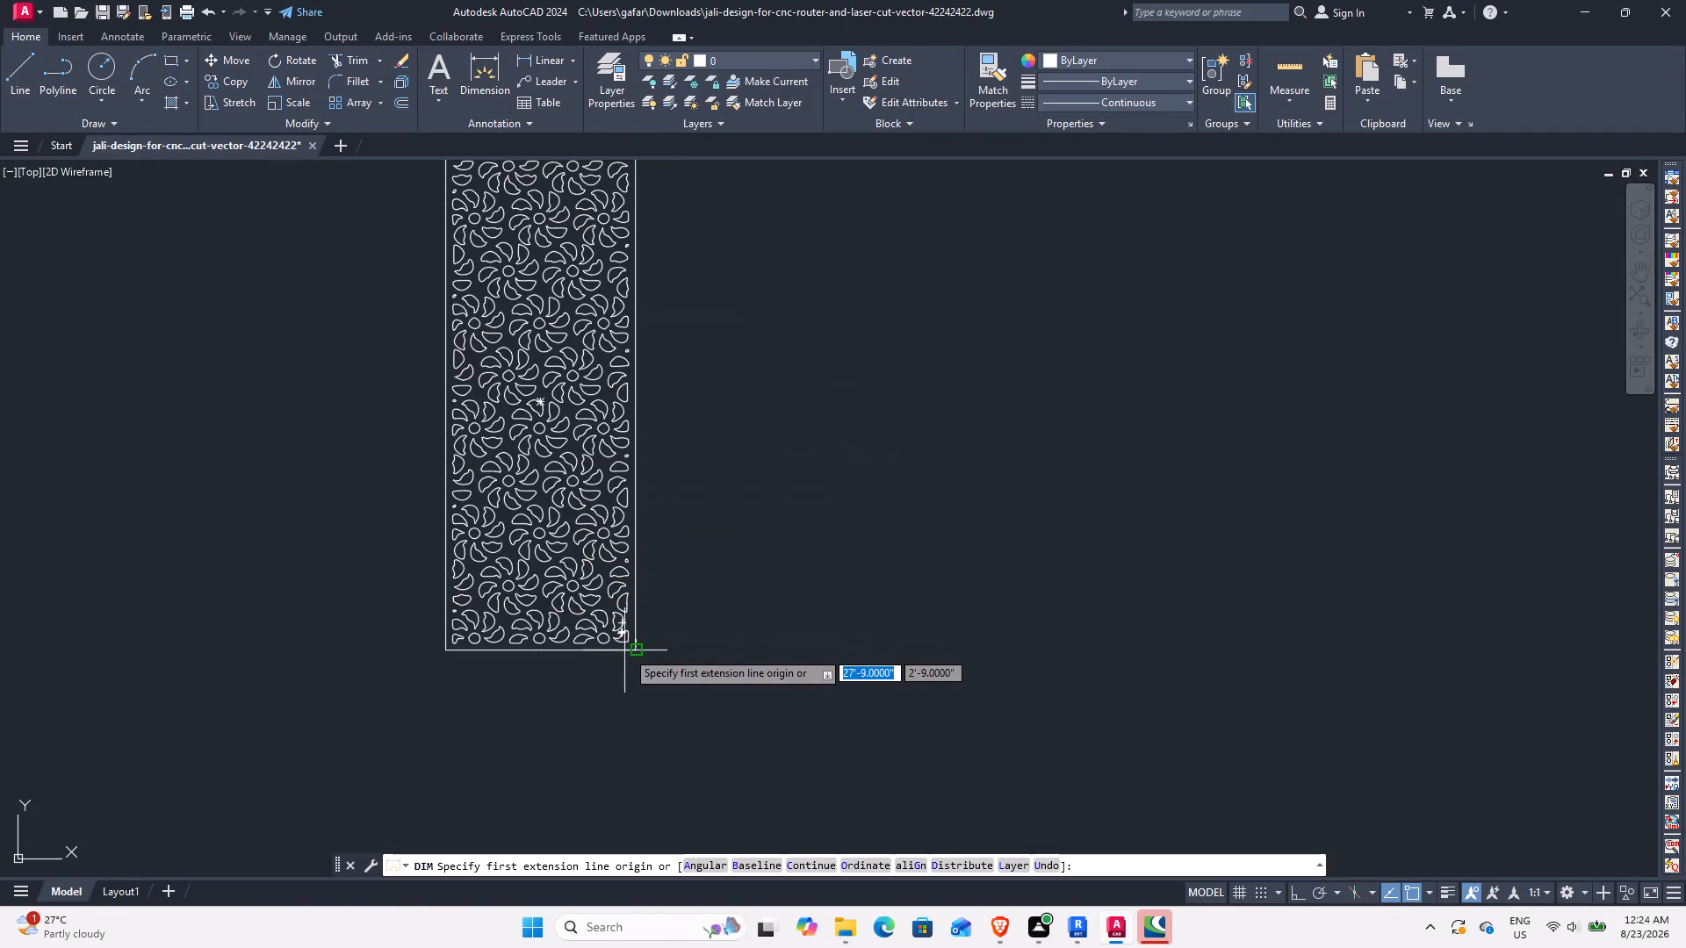
{"action": "left_click", "coordinate": [636, 650]}
{"action": "middle_click_drag", "start_coordinate": [636, 265], "coordinate": [660, 434]}
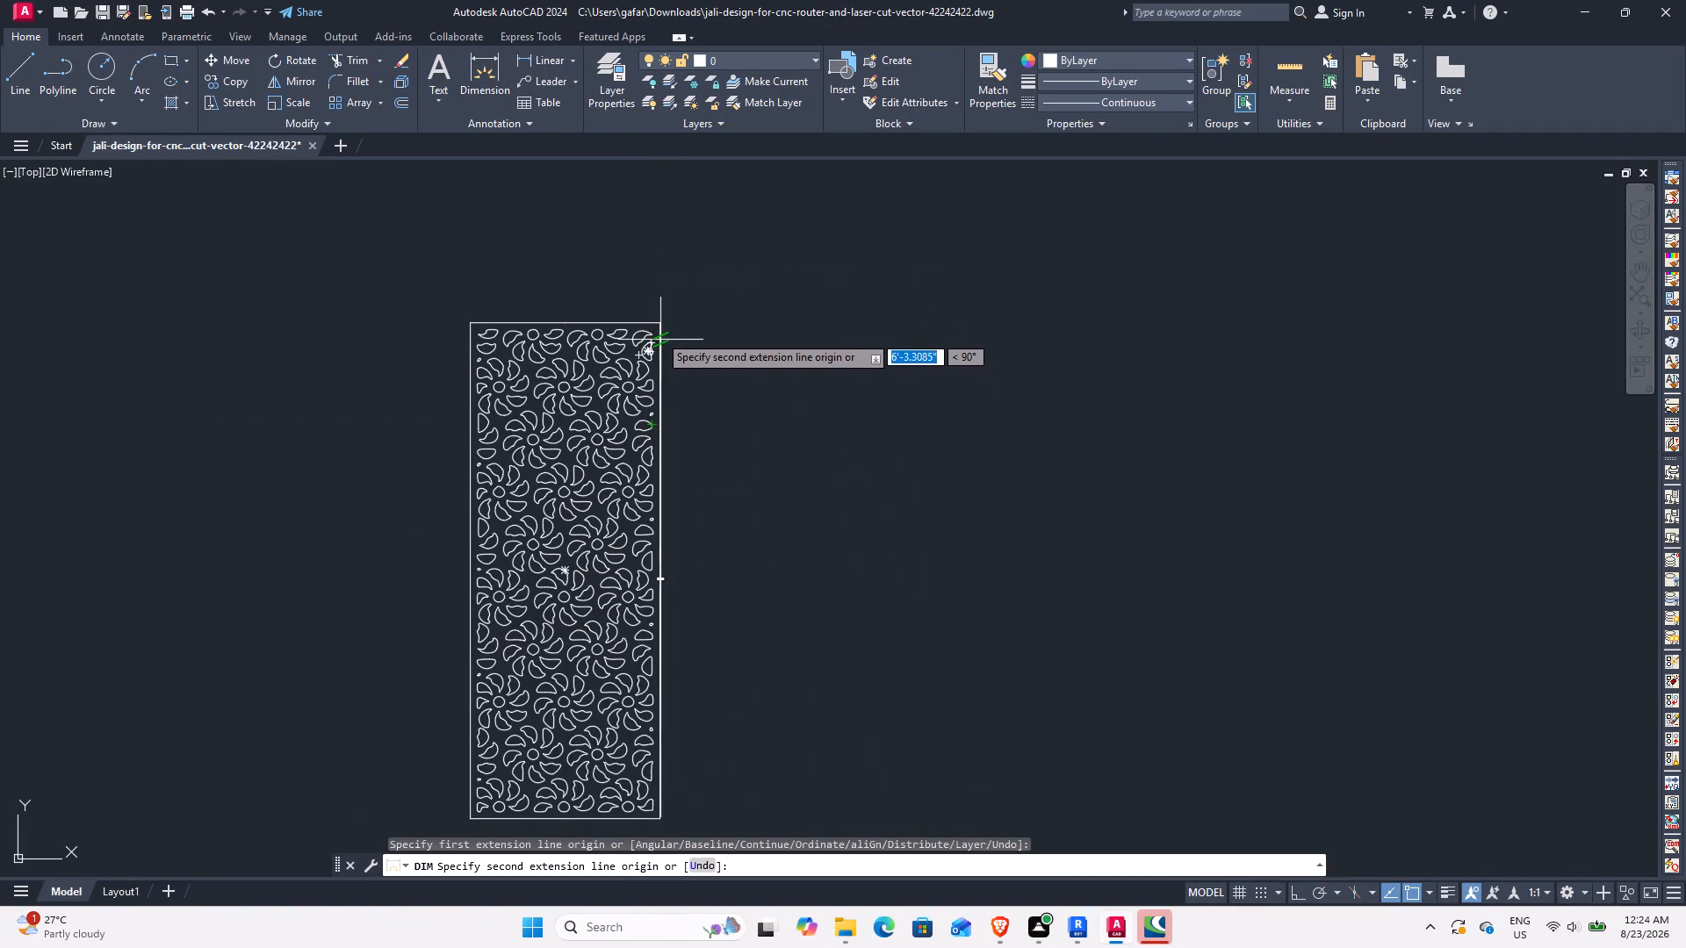
{"action": "left_click", "coordinate": [657, 321]}
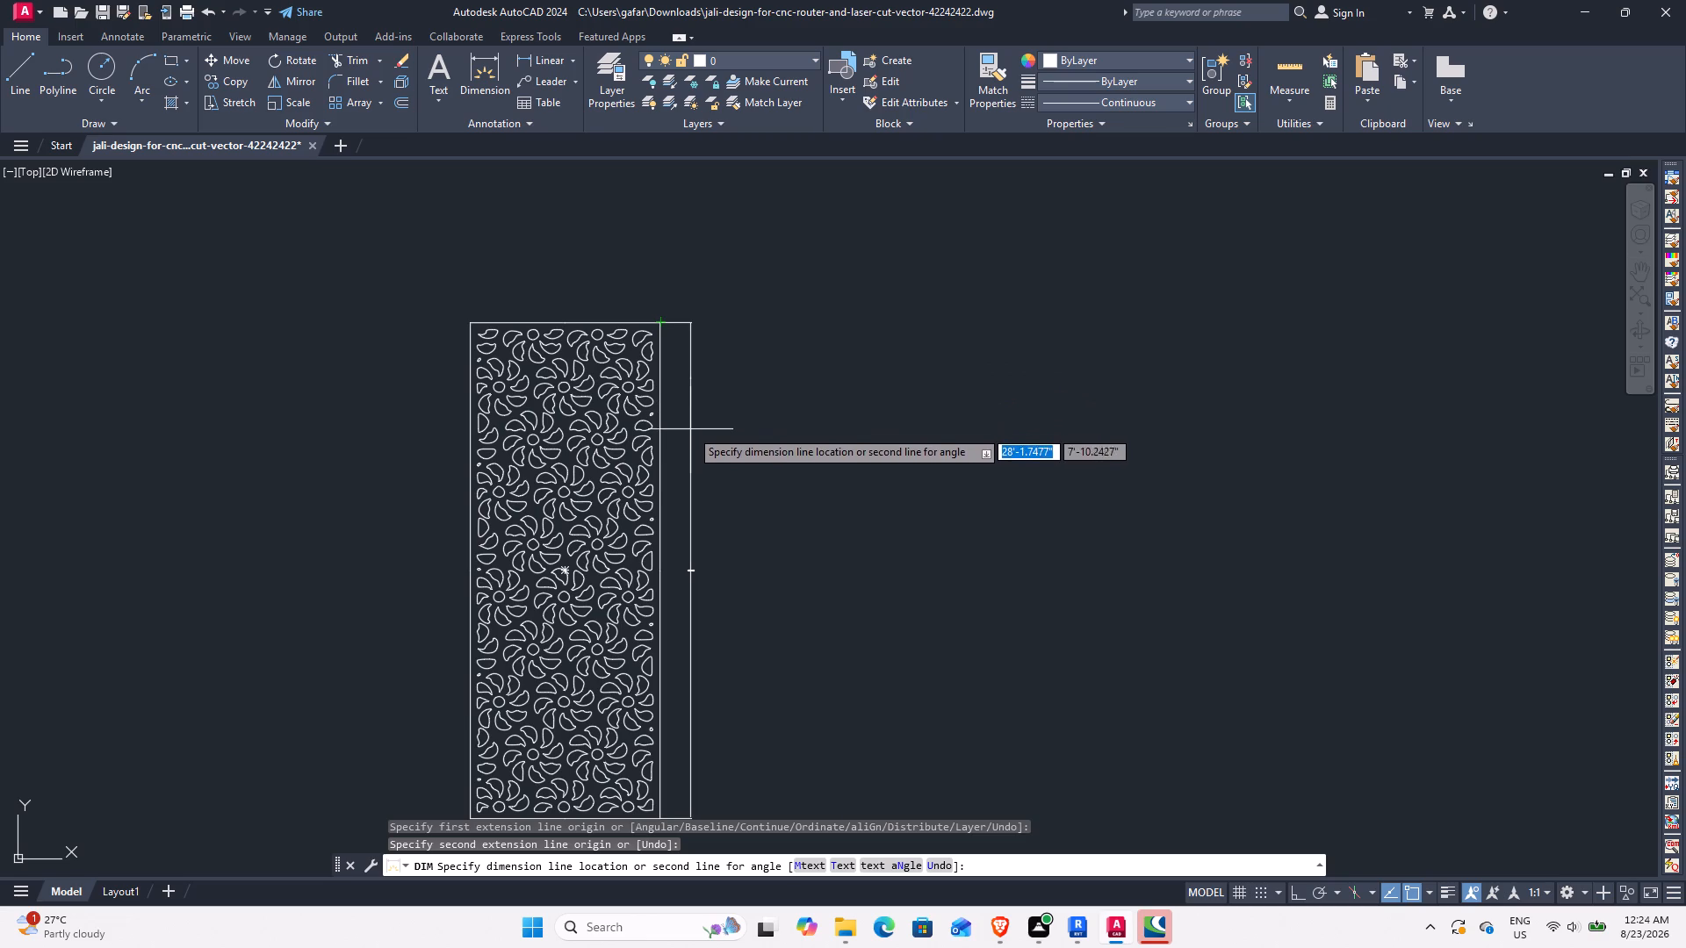
{"action": "scroll", "coordinate": [705, 594], "scroll_direction": "up", "scroll_amount": 4}
{"action": "scroll", "coordinate": [681, 466], "scroll_direction": "up", "scroll_amount": 4}
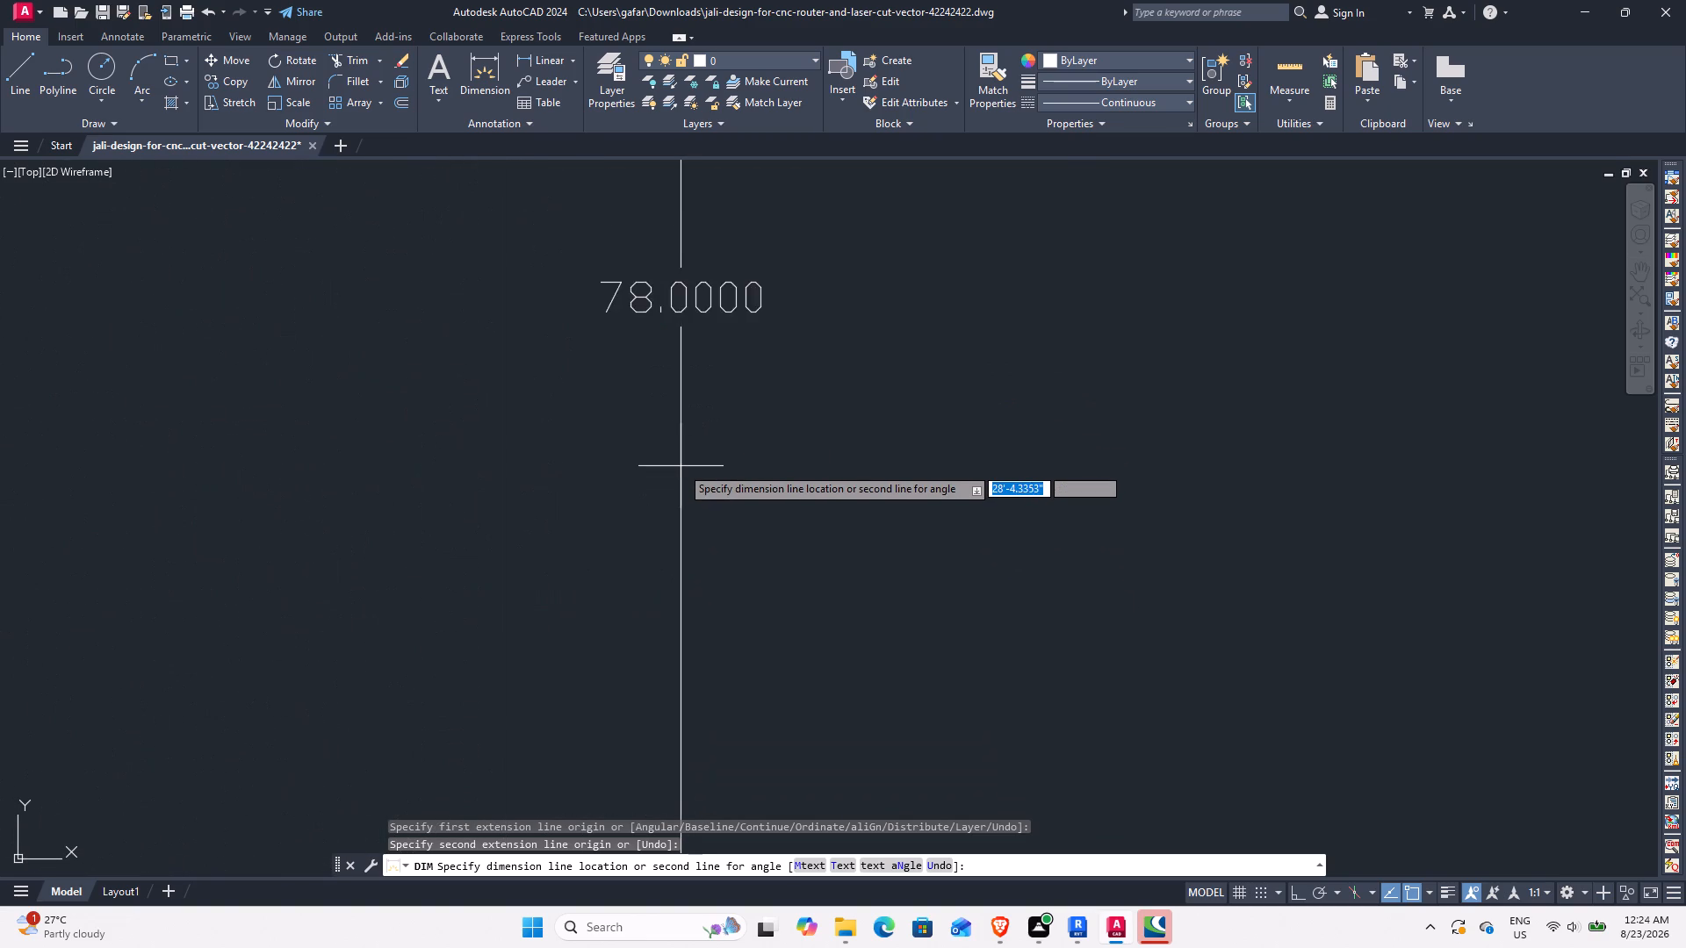
{"action": "scroll", "coordinate": [679, 438], "scroll_direction": "down", "scroll_amount": 8}
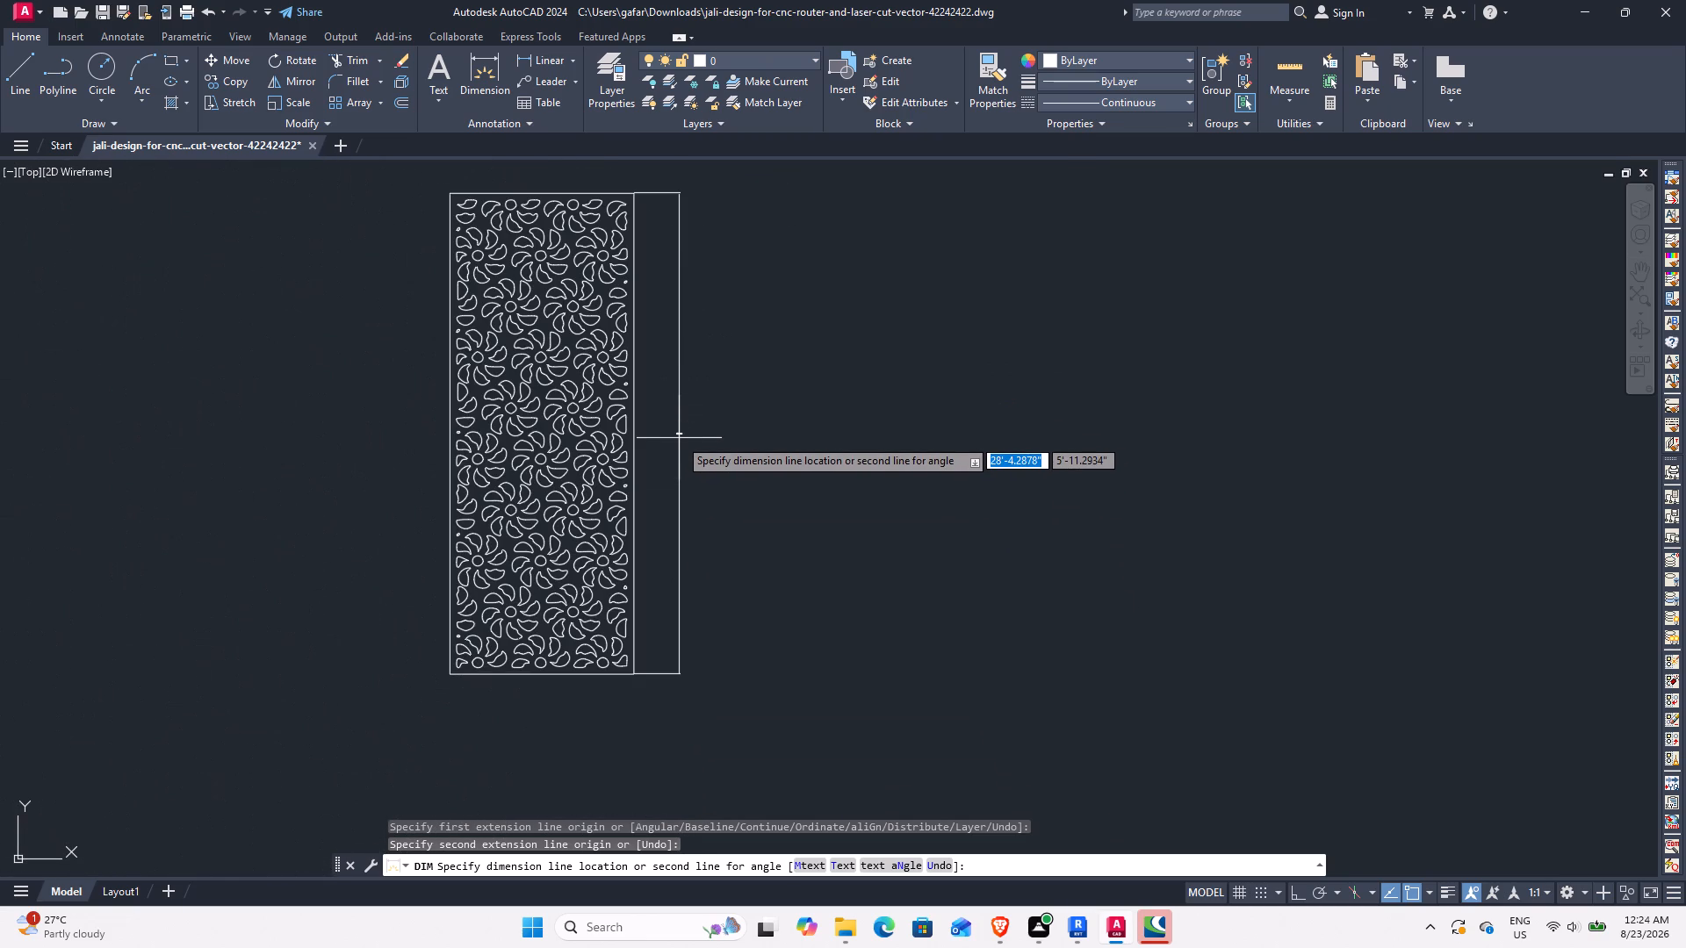
{"action": "key", "text": "Escape"}
{"action": "key", "text": "Escape"}
Check the jali panel's overall width with a trial dimension between its two bottom corners, without placing it.
{"action": "scroll", "coordinate": [679, 438], "scroll_direction": "down", "scroll_amount": 2}
{"action": "middle_click_drag", "start_coordinate": [681, 431], "coordinate": [796, 477]}
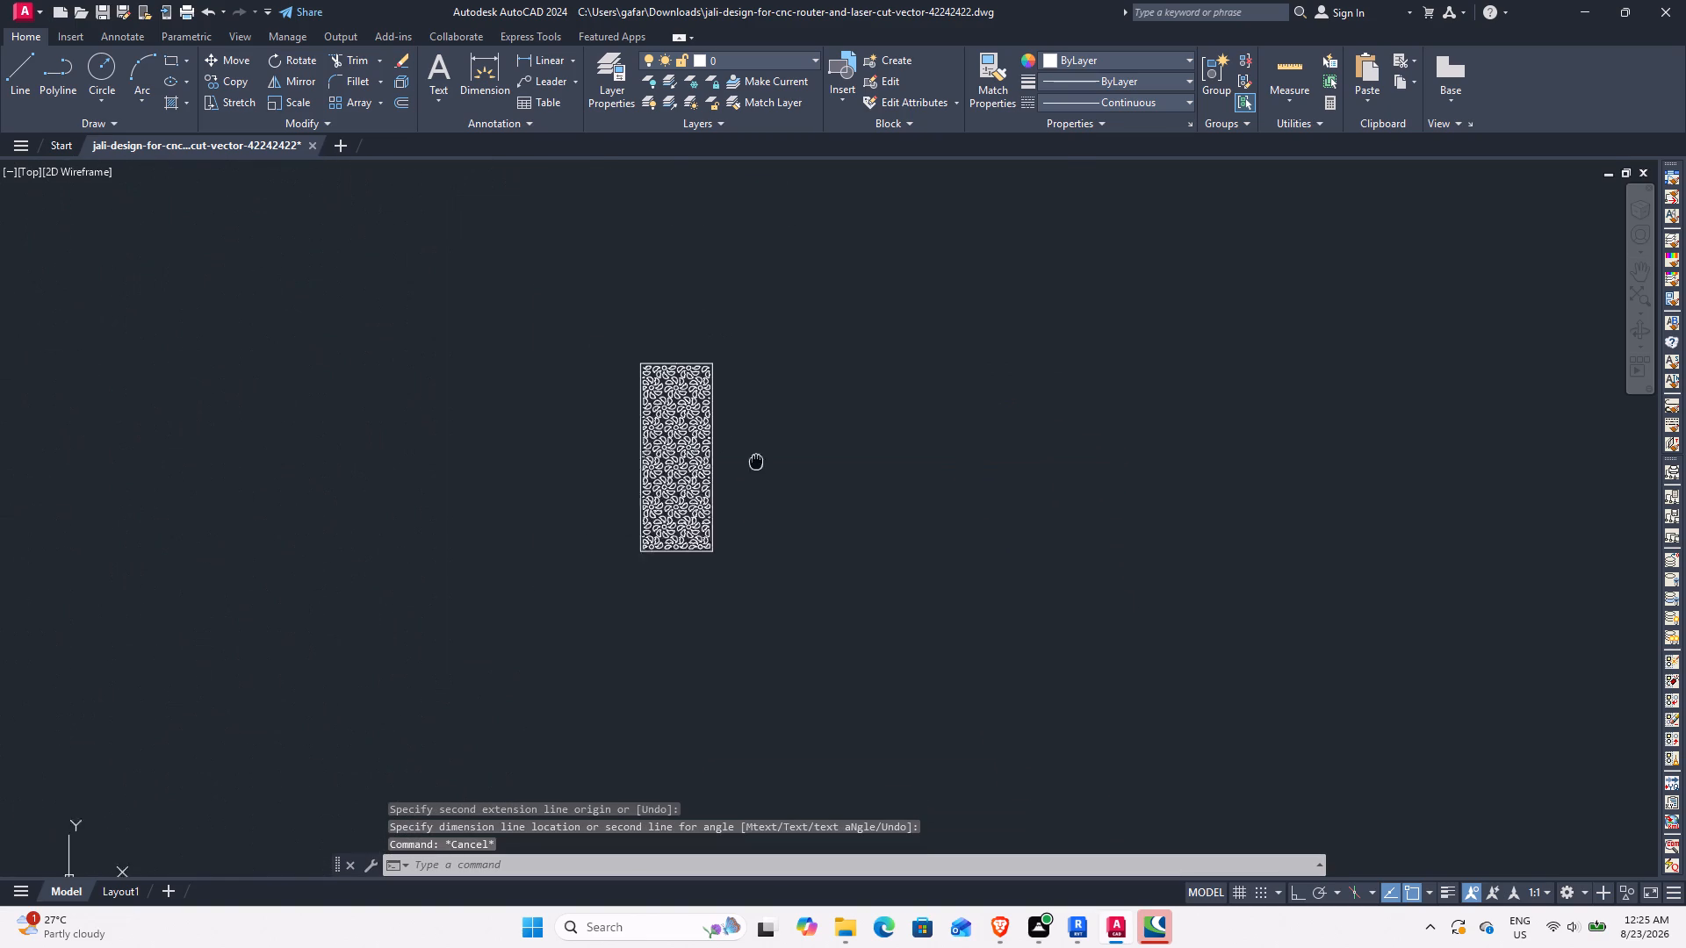
{"action": "middle_click_drag", "start_coordinate": [796, 477], "coordinate": [803, 482]}
{"action": "scroll", "coordinate": [741, 481], "scroll_direction": "up", "scroll_amount": 2}
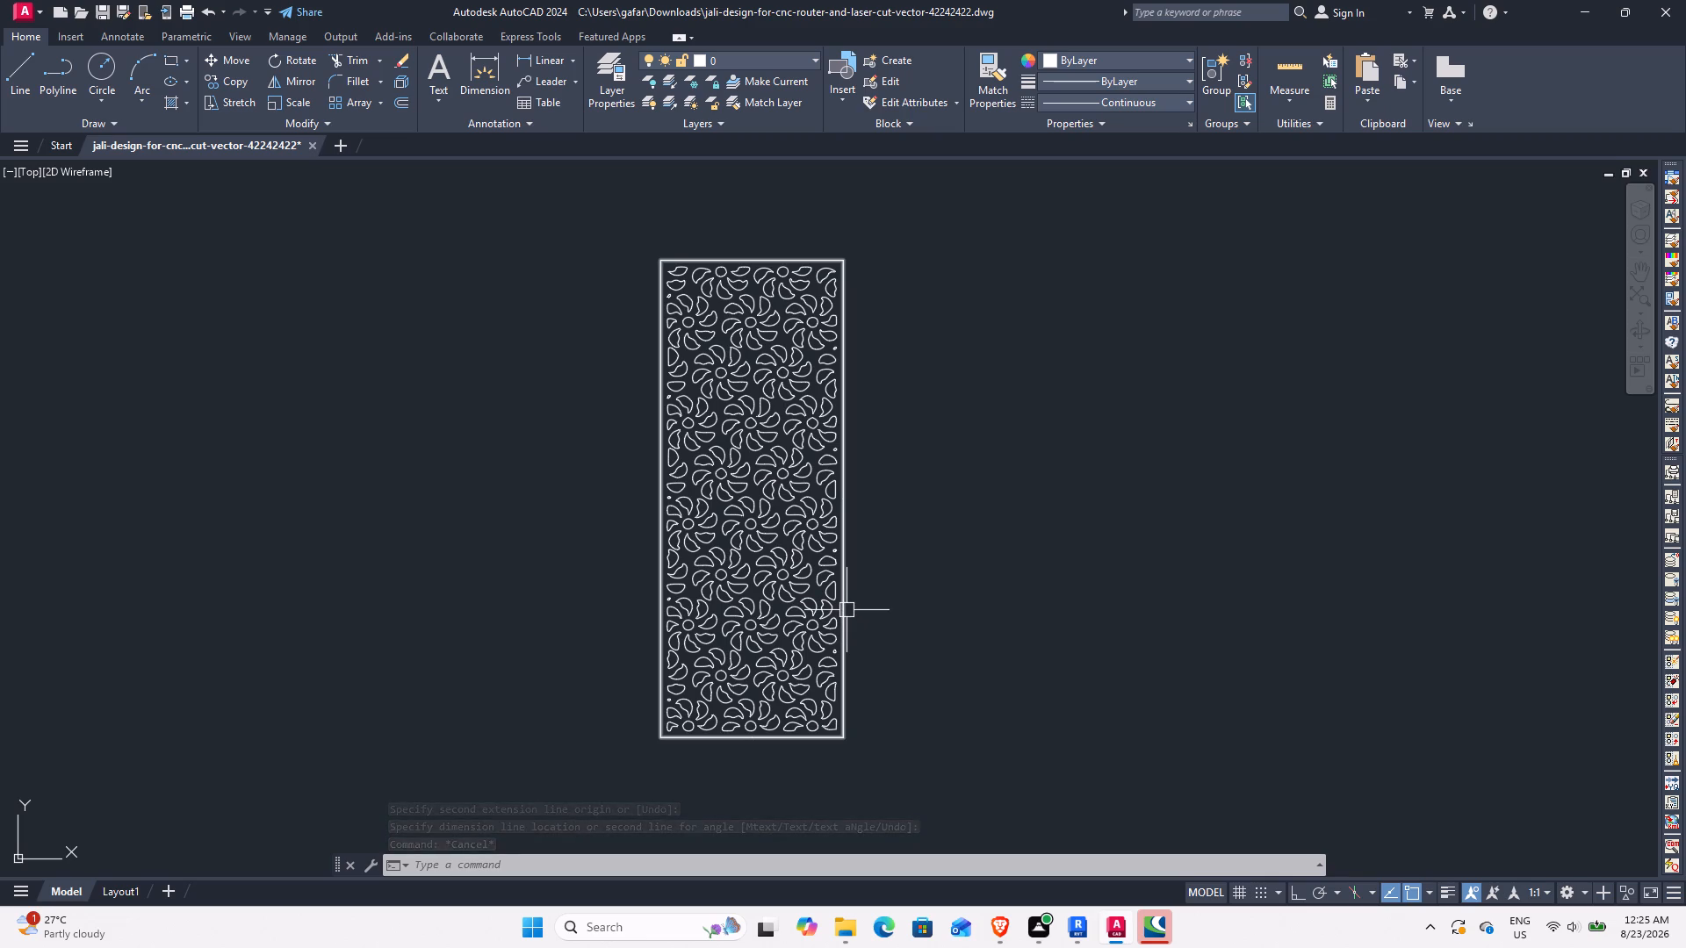
{"action": "scroll", "coordinate": [831, 602], "scroll_direction": "up", "scroll_amount": 1}
{"action": "middle_click_drag", "start_coordinate": [803, 588], "coordinate": [757, 561]}
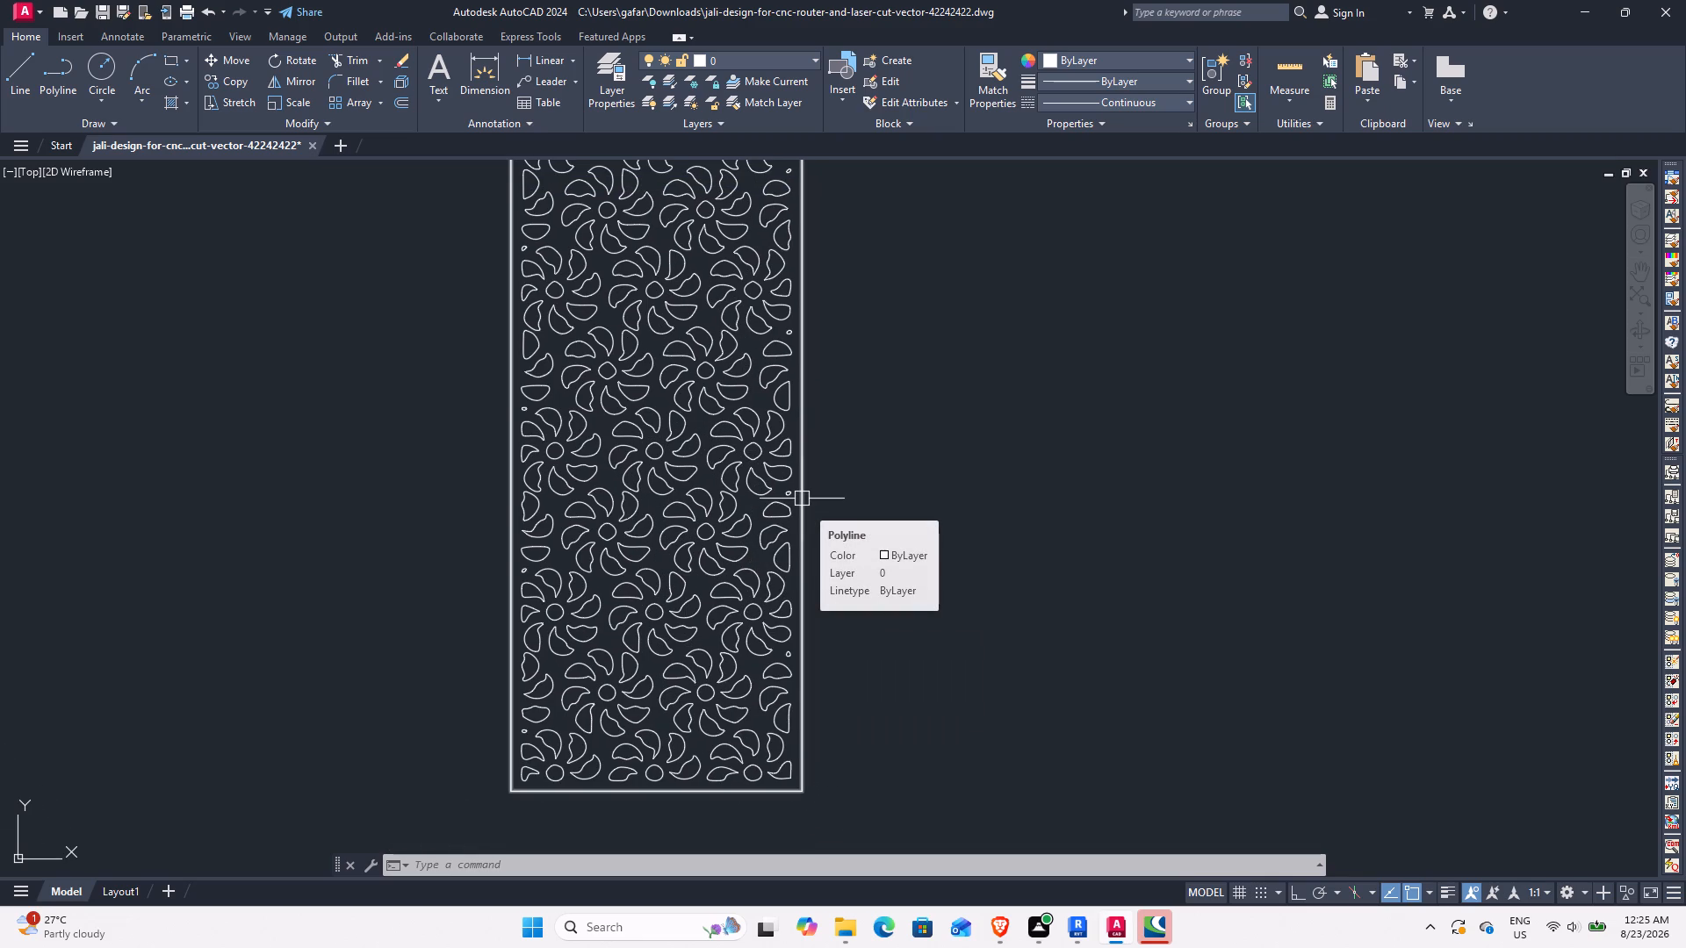
{"action": "scroll", "coordinate": [821, 508], "scroll_direction": "down", "scroll_amount": 1}
{"action": "scroll", "coordinate": [666, 765], "scroll_direction": "up", "scroll_amount": 3}
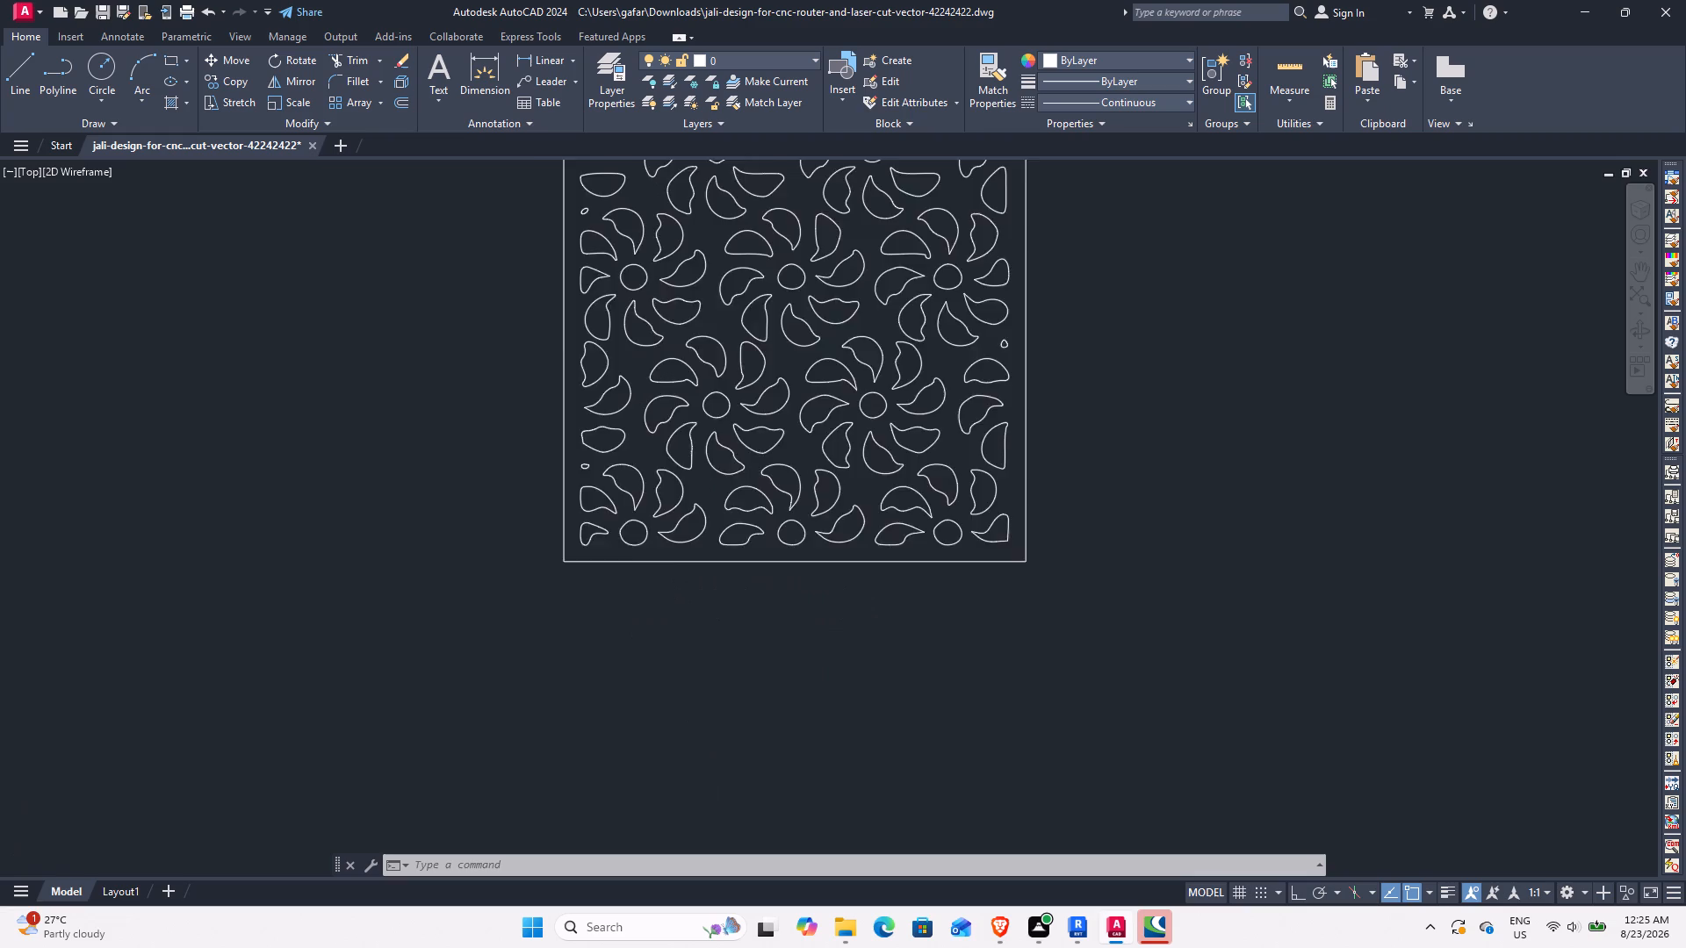
{"action": "middle_click_drag", "start_coordinate": [749, 579], "coordinate": [747, 634]}
{"action": "left_click", "coordinate": [482, 90]}
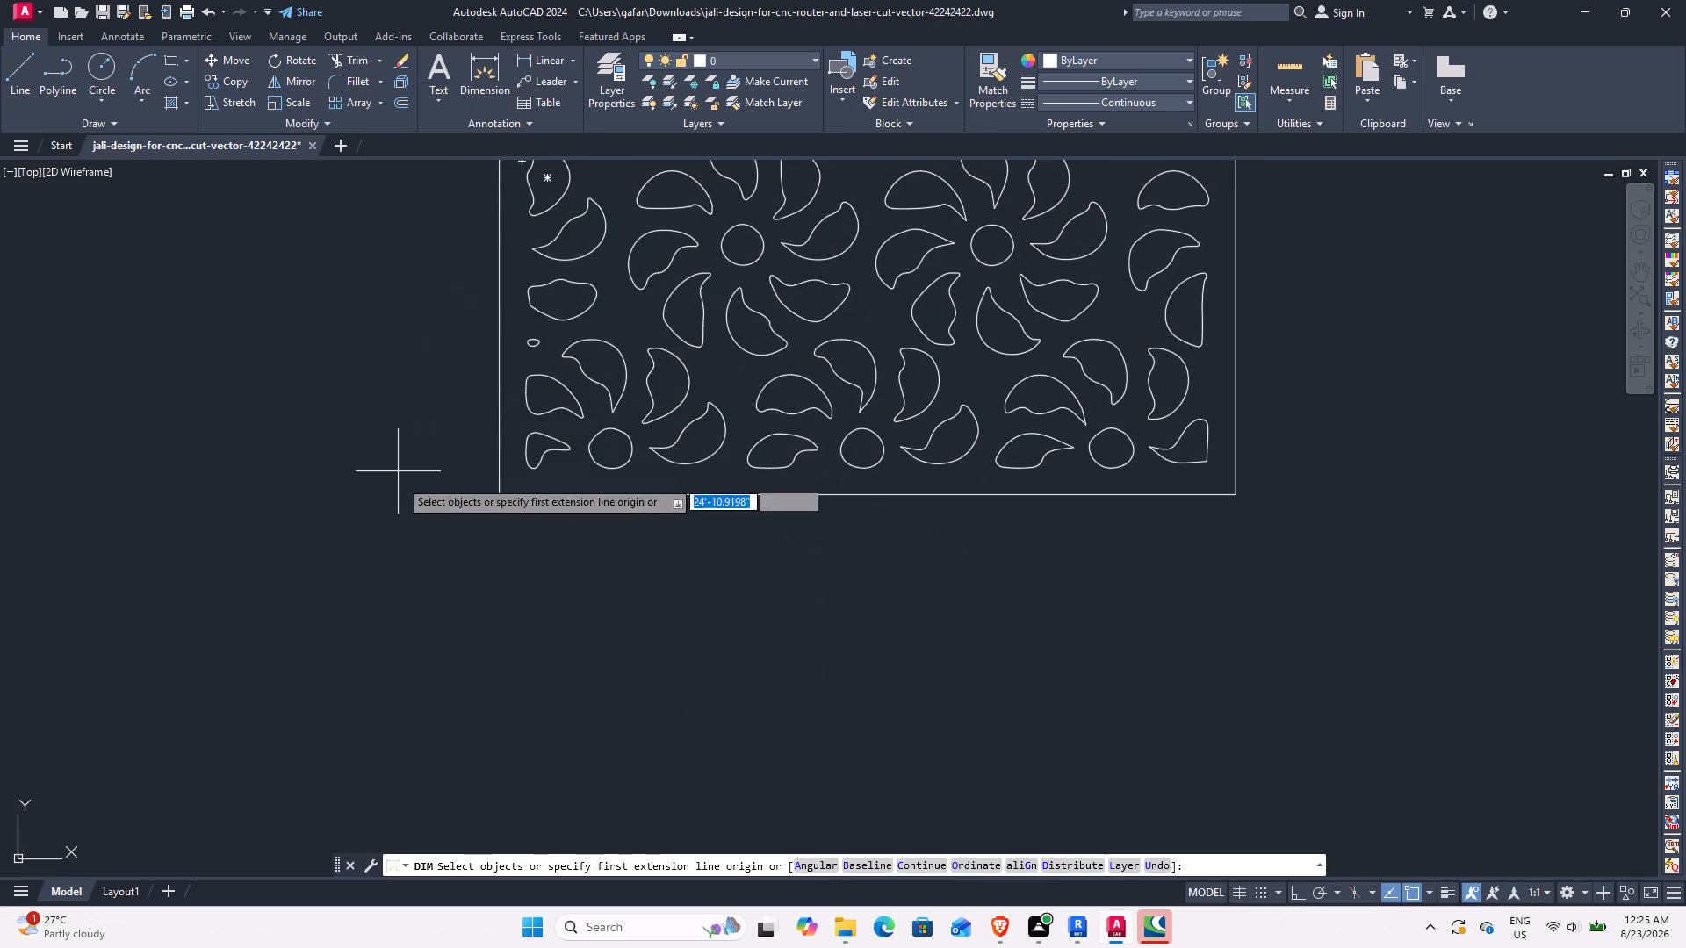
{"action": "left_click", "coordinate": [502, 490]}
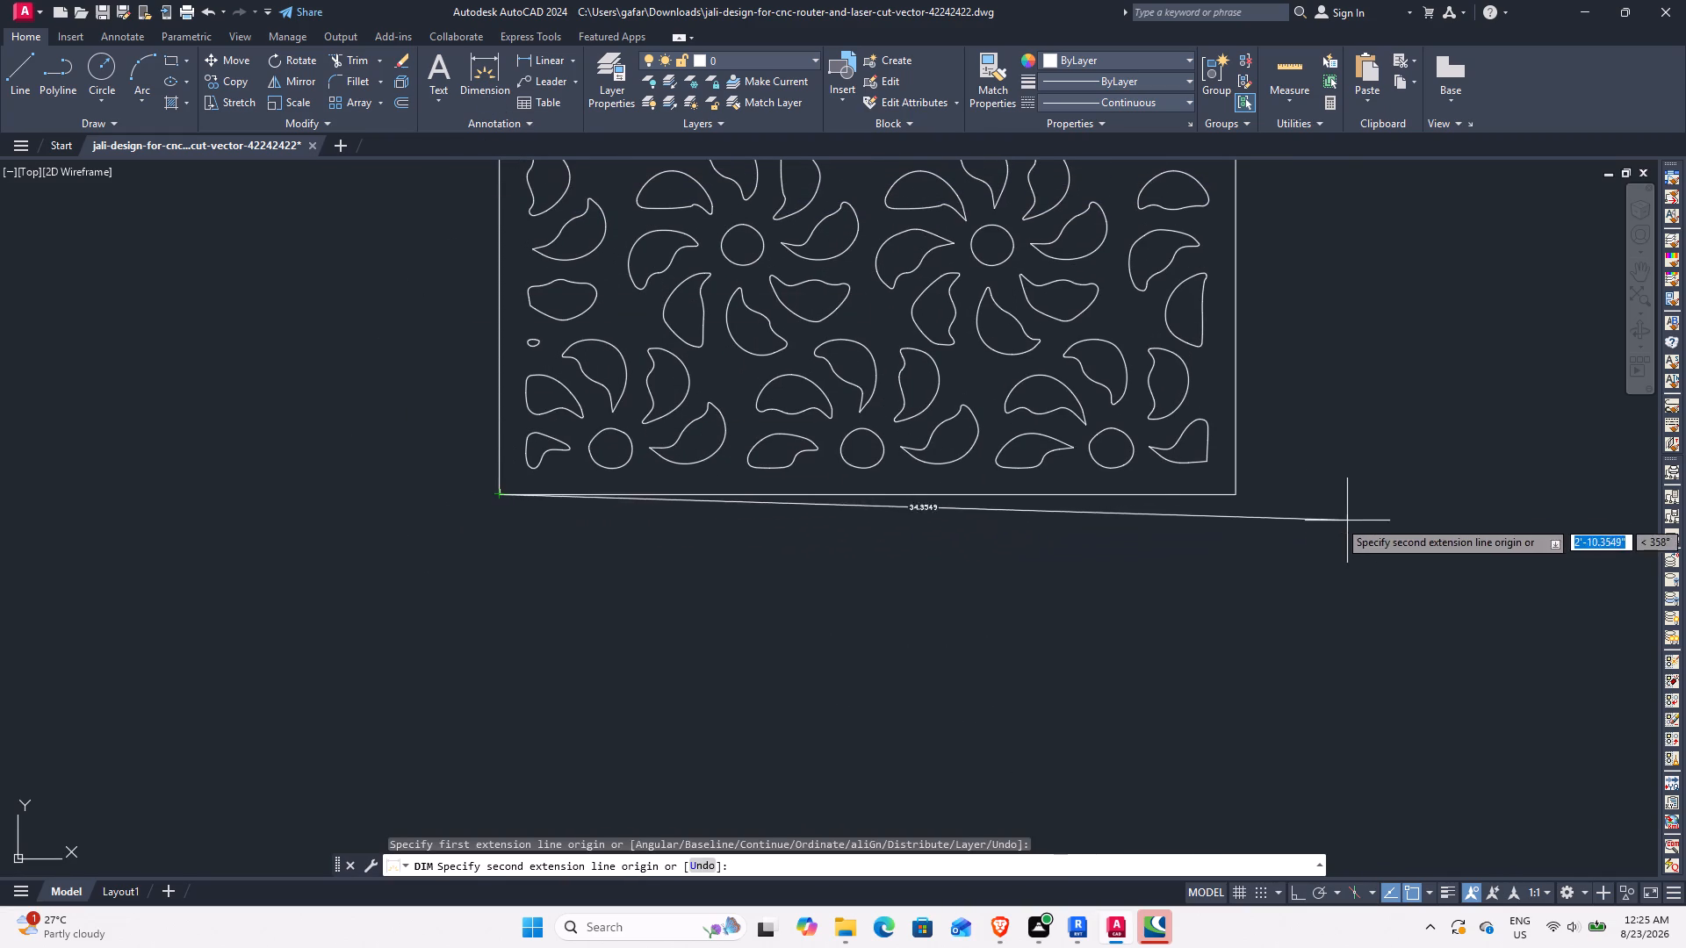
{"action": "left_click", "coordinate": [1241, 490]}
{"action": "scroll", "coordinate": [886, 578], "scroll_direction": "up", "scroll_amount": 5}
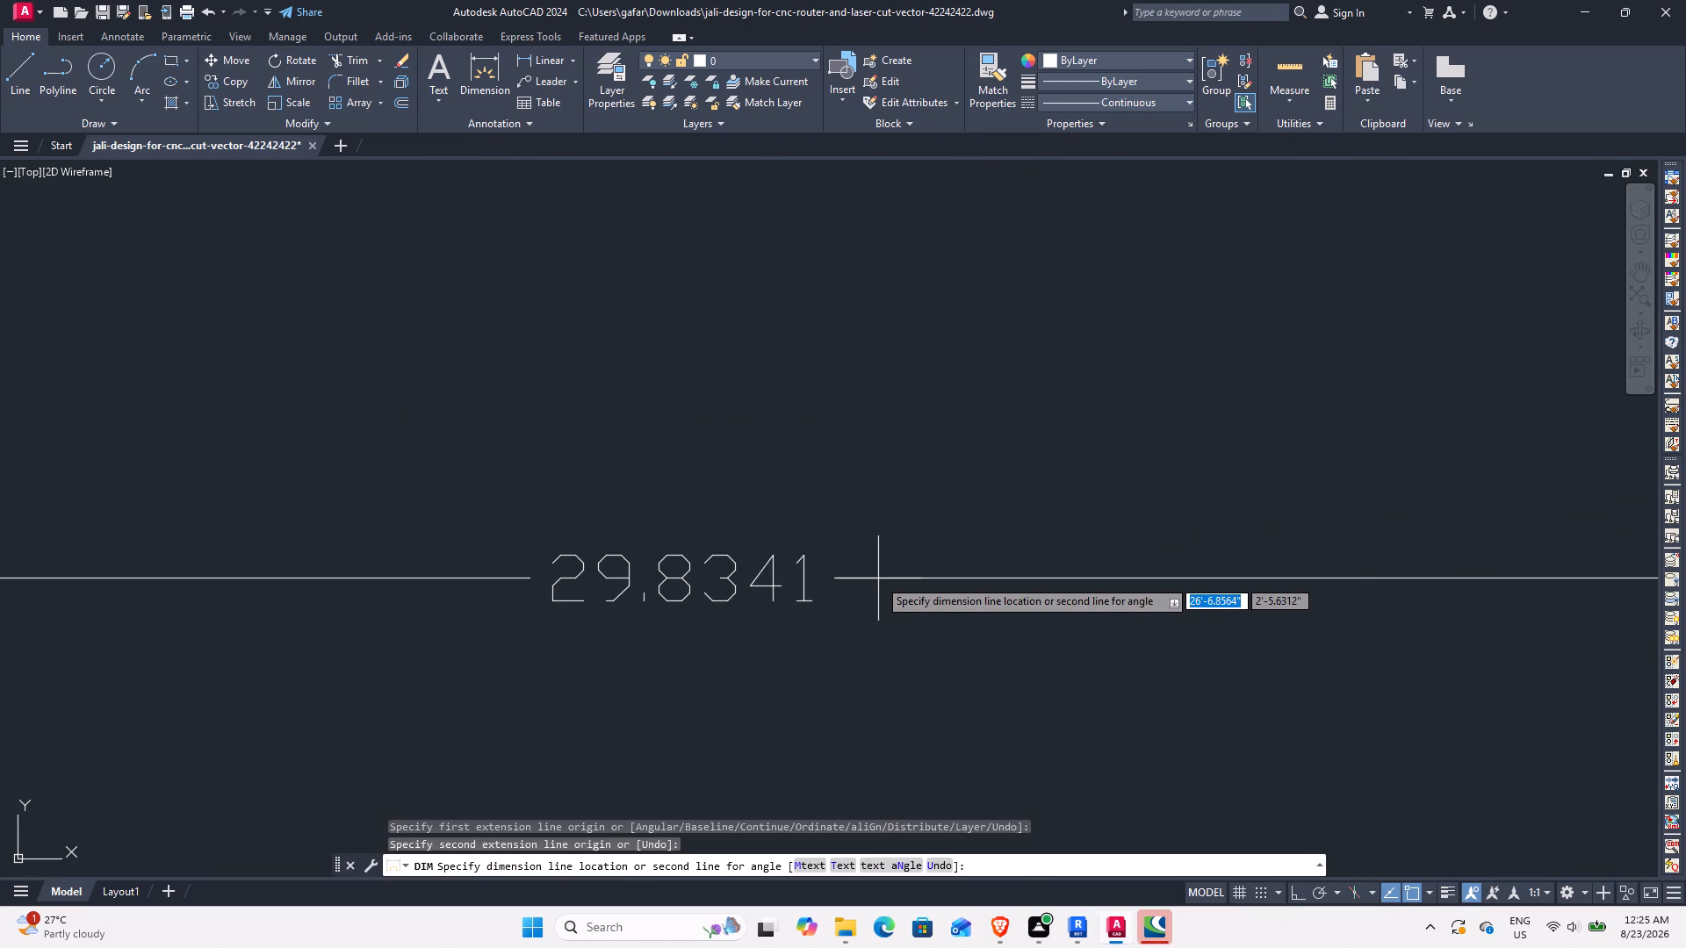
{"action": "scroll", "coordinate": [878, 578], "scroll_direction": "down", "scroll_amount": 6}
{"action": "key", "text": "Escape"}
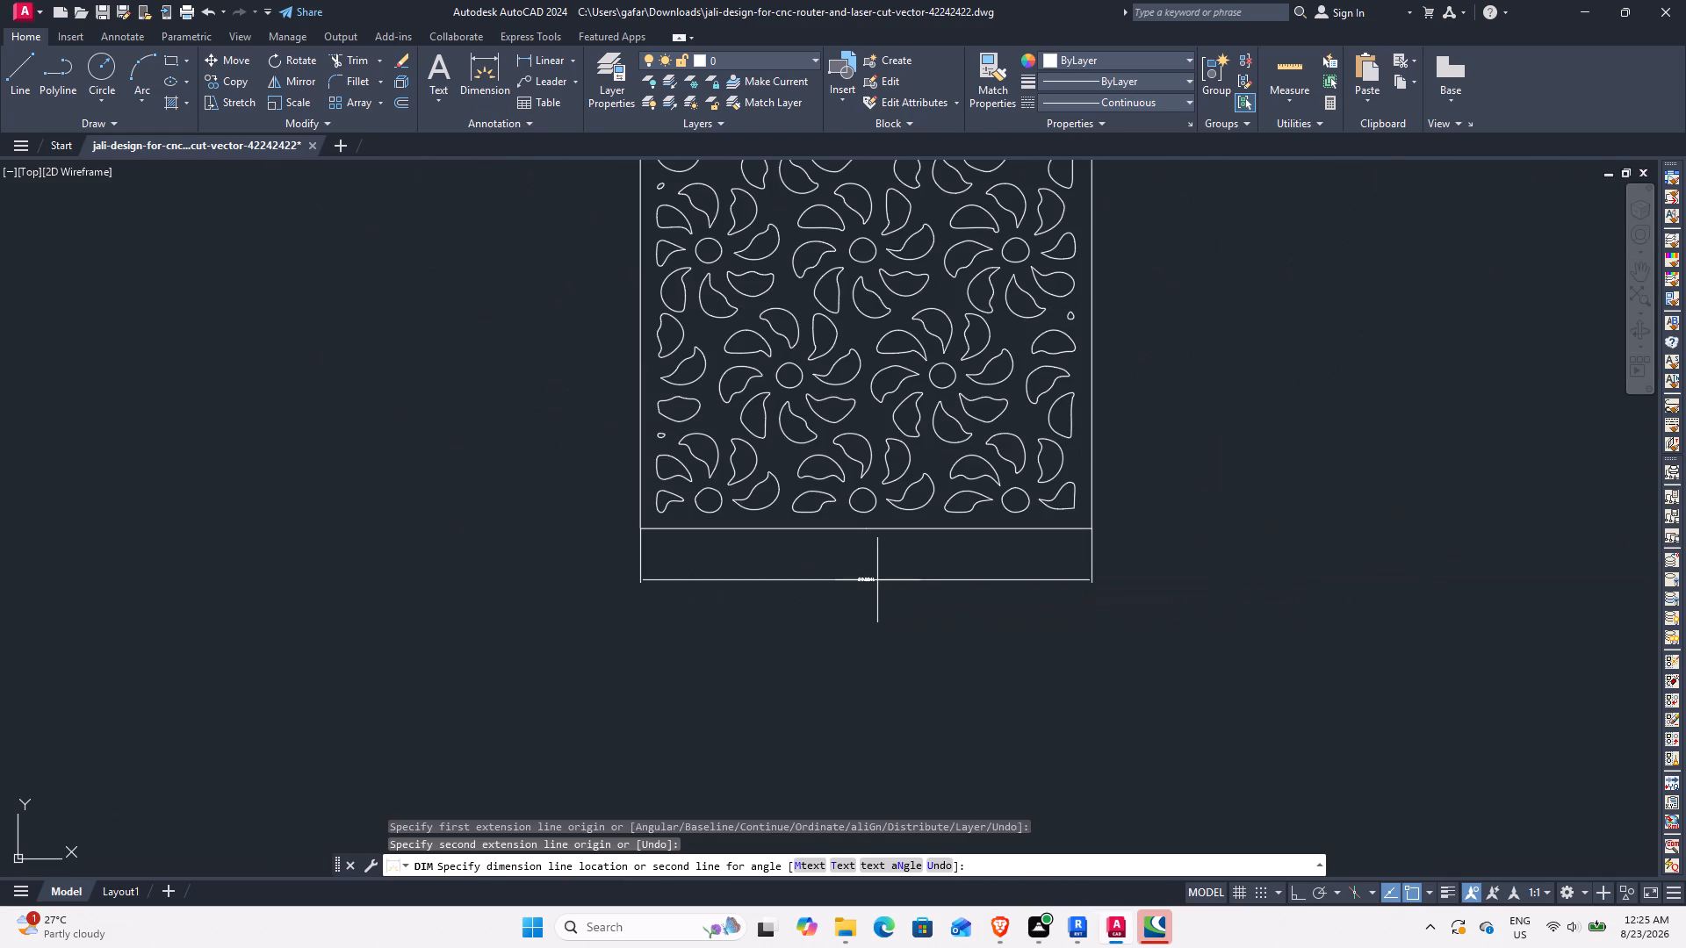
Save the scaled jali drawing.
{"action": "scroll", "coordinate": [891, 589], "scroll_direction": "down", "scroll_amount": 4}
{"action": "middle_click_drag", "start_coordinate": [931, 484], "coordinate": [942, 541]}
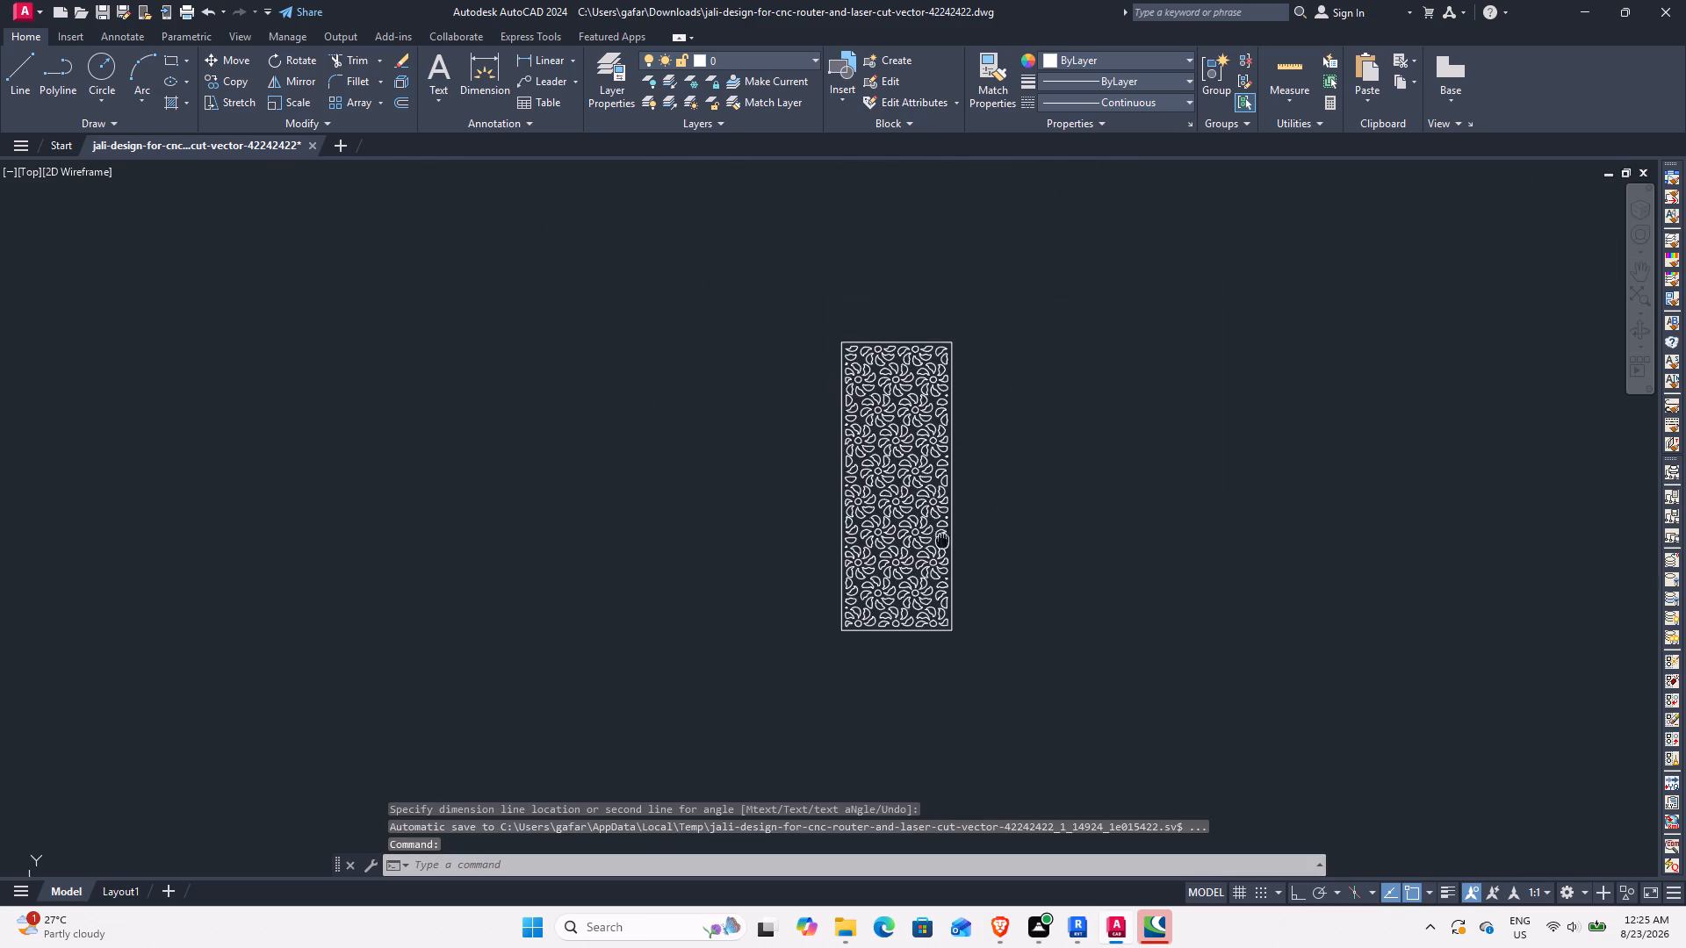
{"action": "middle_click_drag", "start_coordinate": [942, 541], "coordinate": [941, 544]}
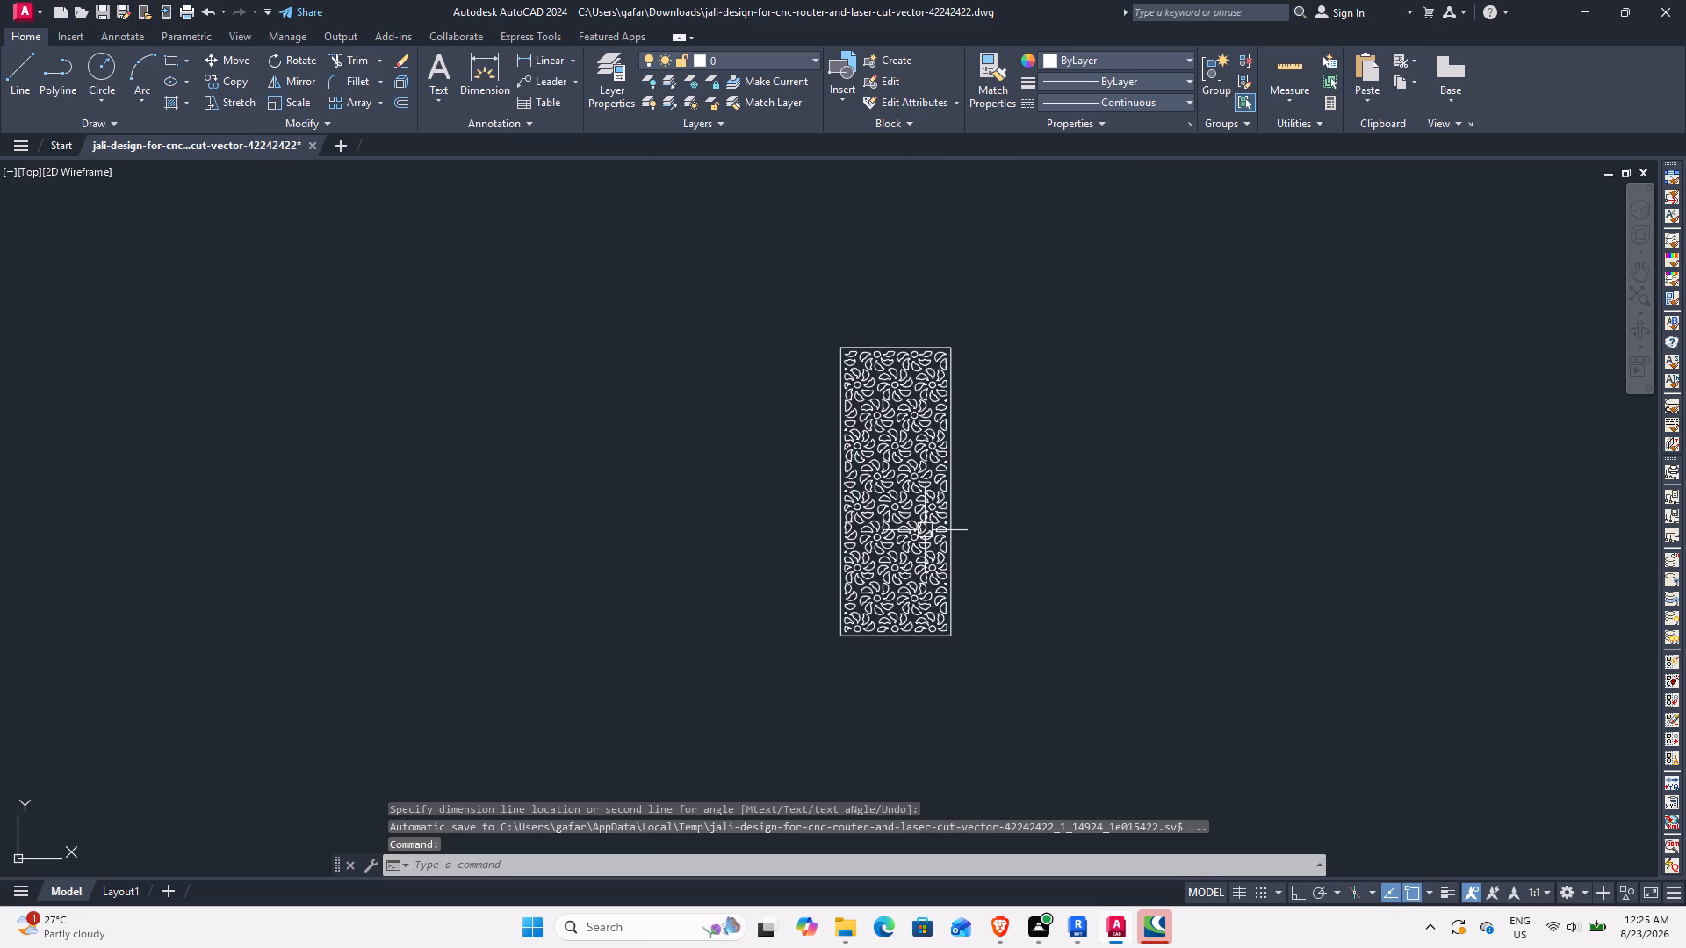
{"action": "key", "text": "ctrl+s"}
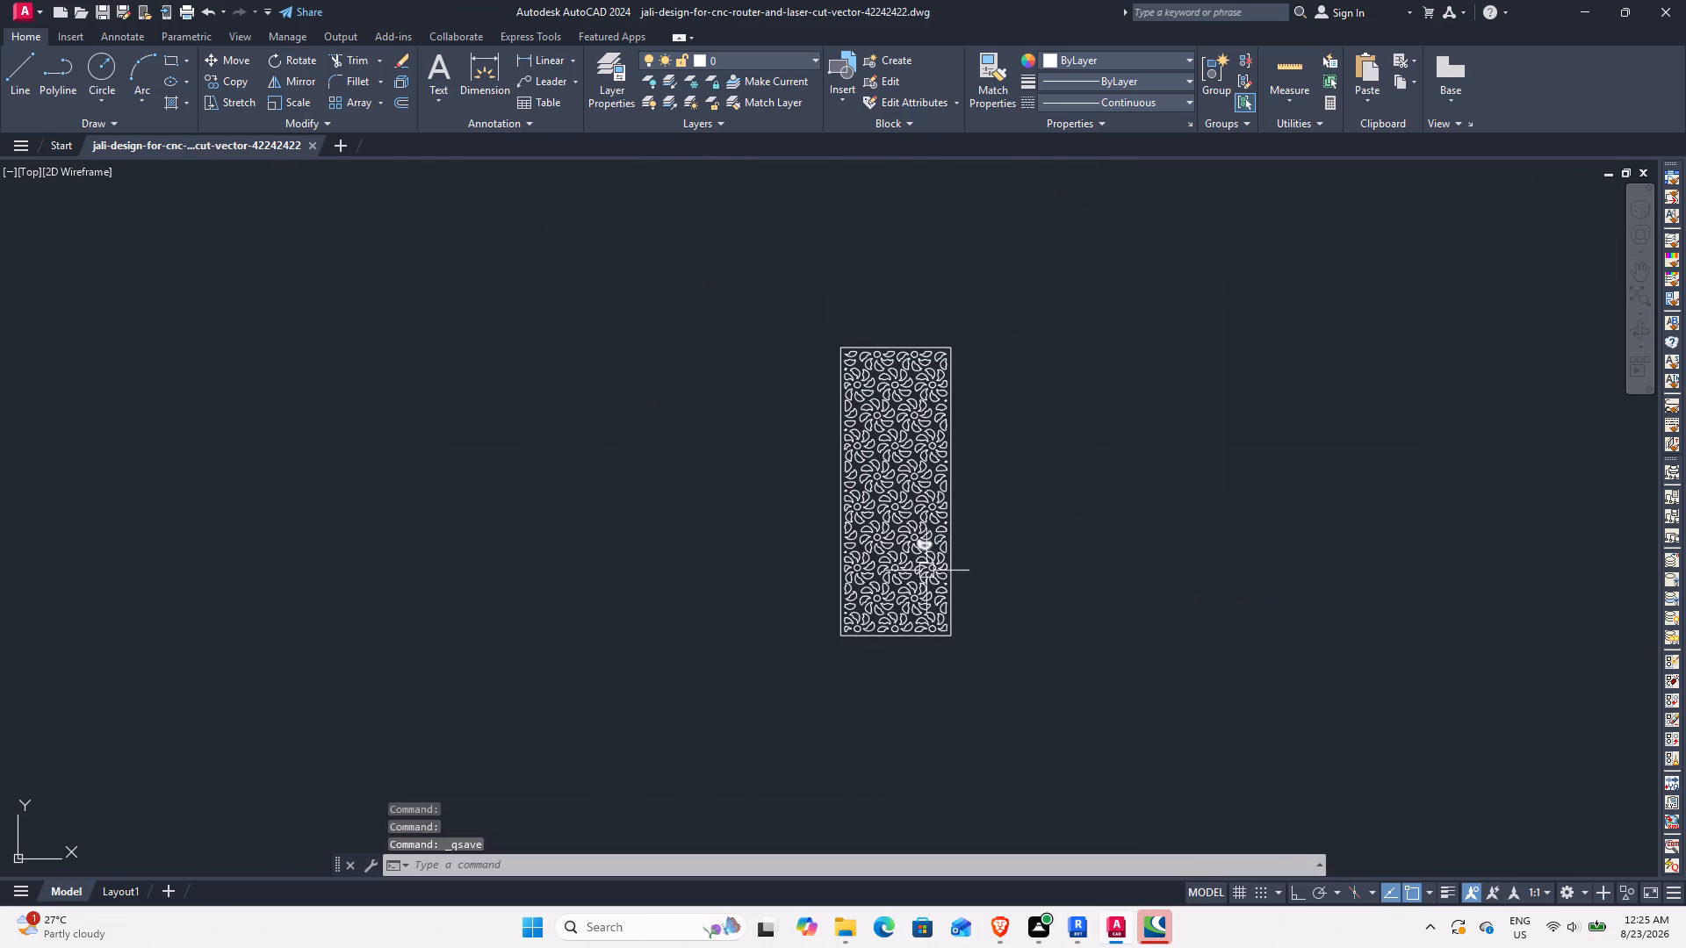
Switch to Revit and import the CAD file jali-design-for-cnc-router-and-laser-cut-vector-42242422.dwg from Downloads into the family's Ref. Level plan.
{"action": "left_click", "coordinate": [1113, 919]}
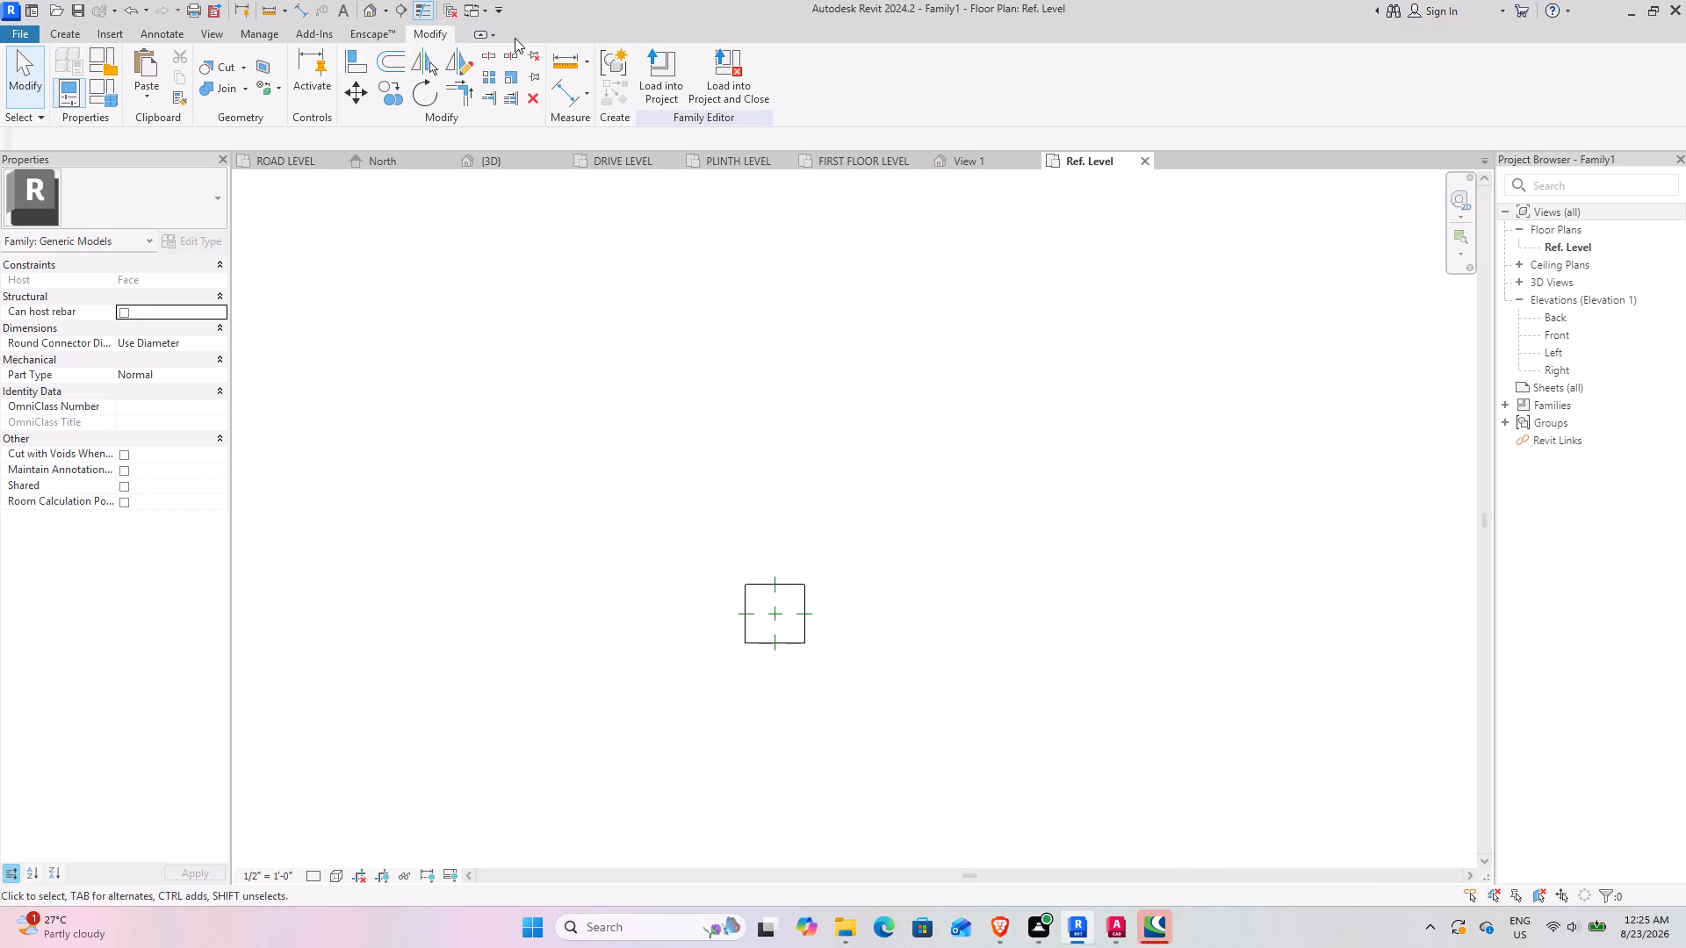
{"action": "left_click", "coordinate": [102, 32]}
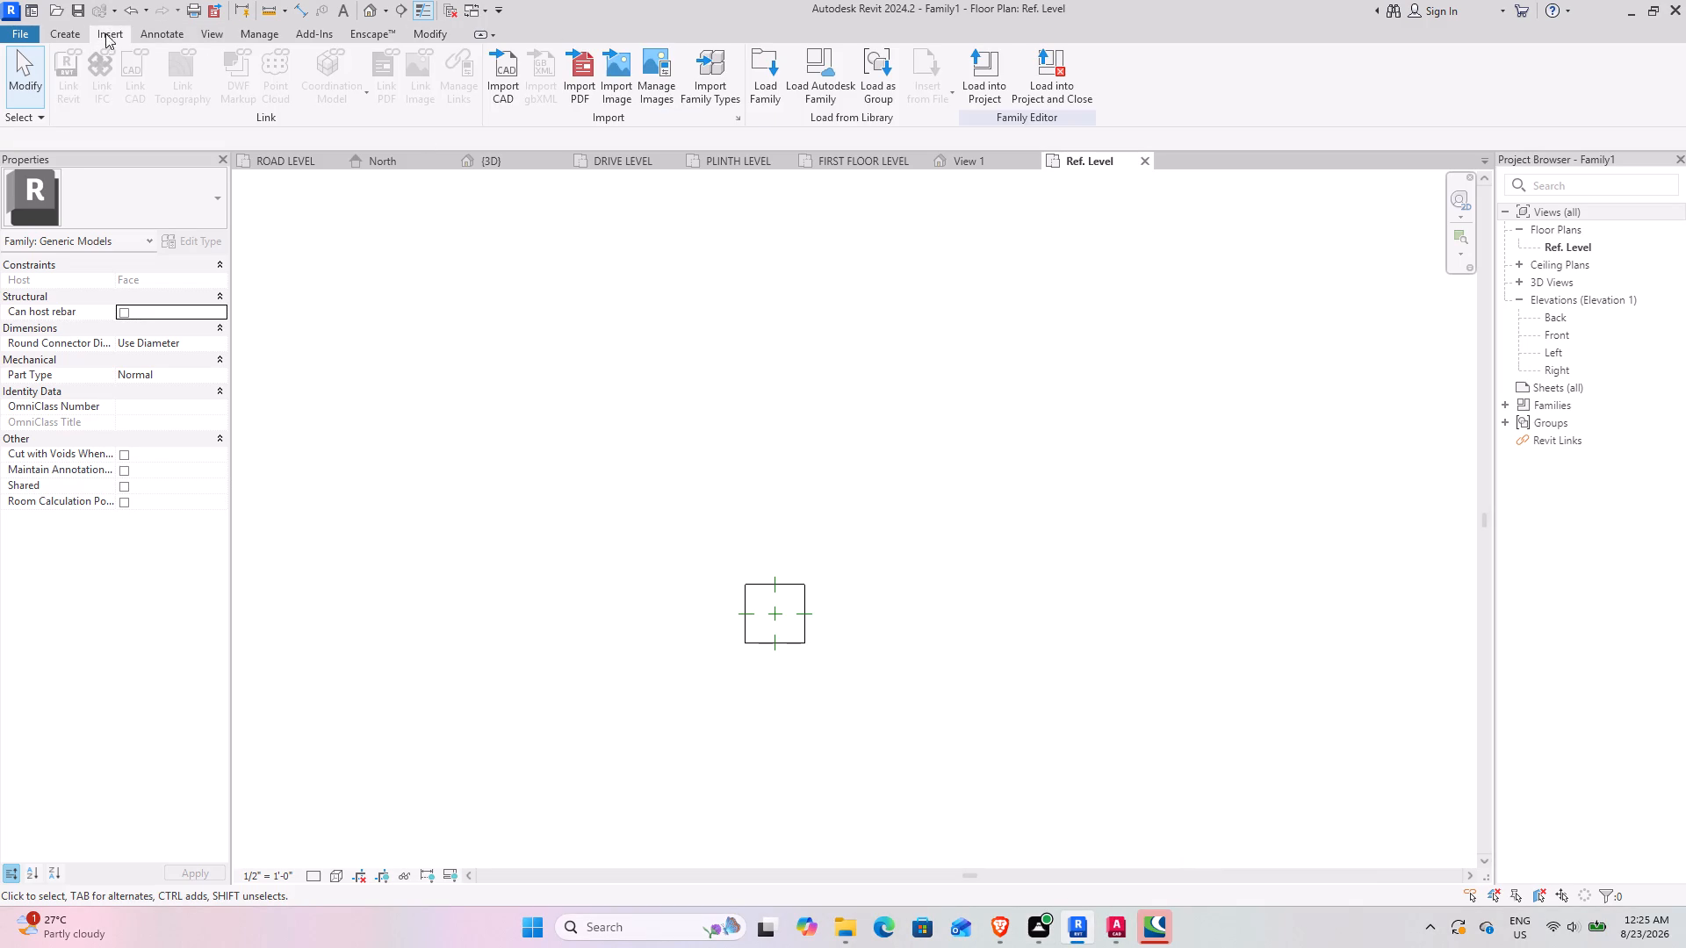
{"action": "left_click", "coordinate": [486, 82]}
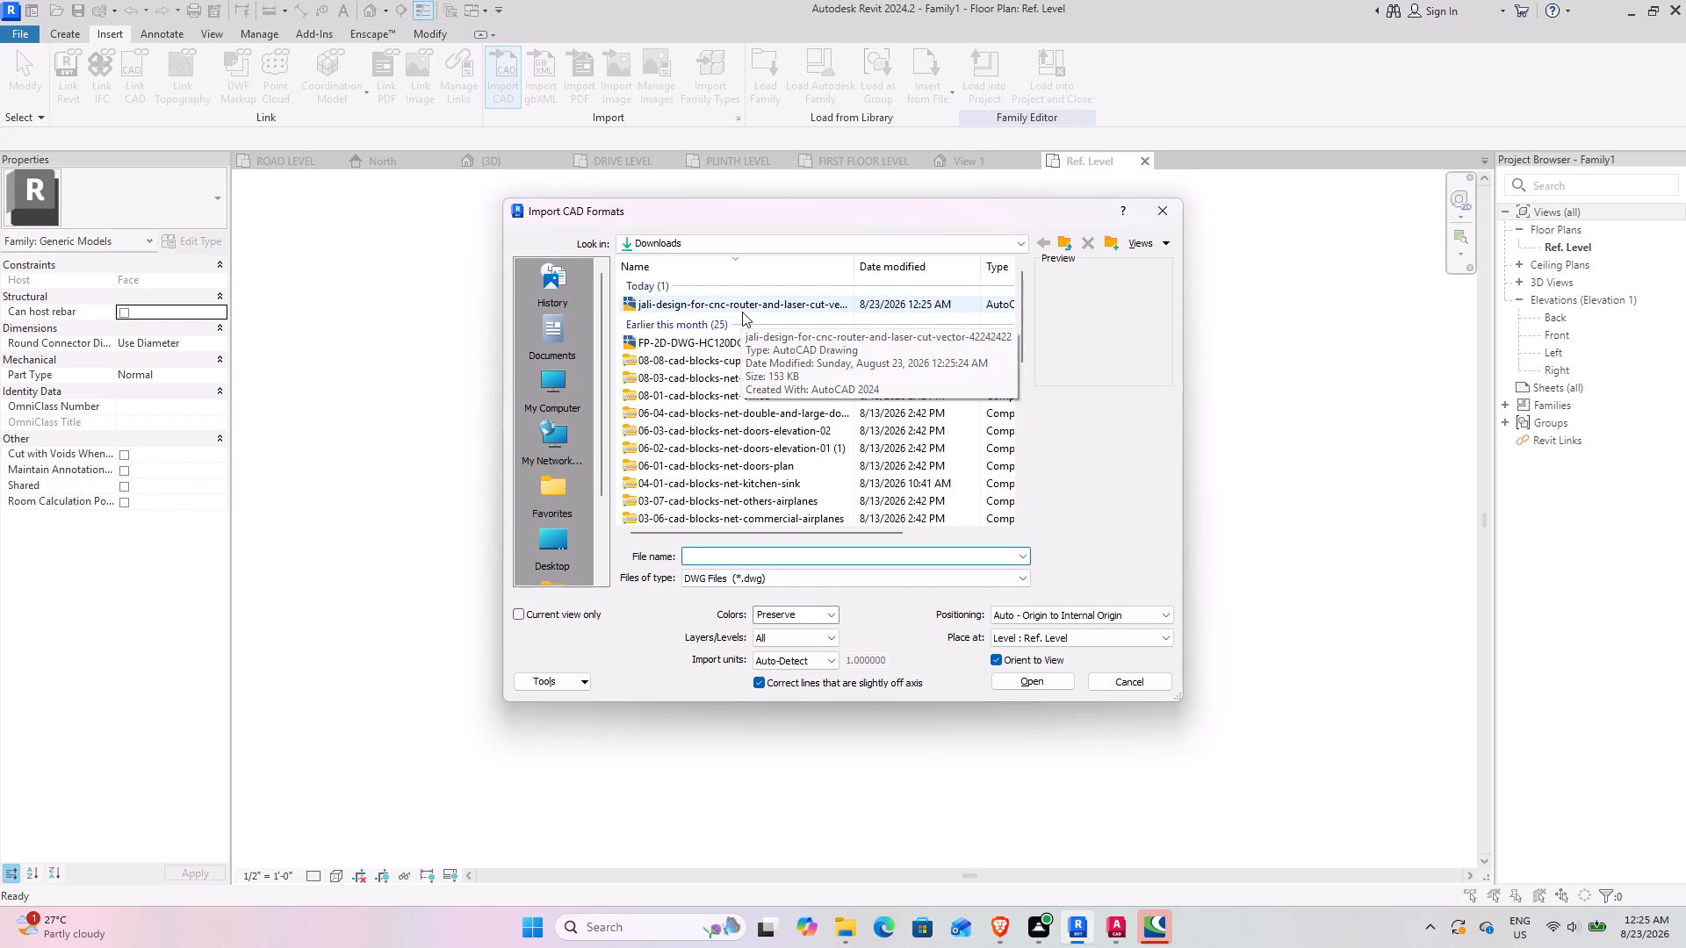
{"action": "left_click", "coordinate": [742, 312]}
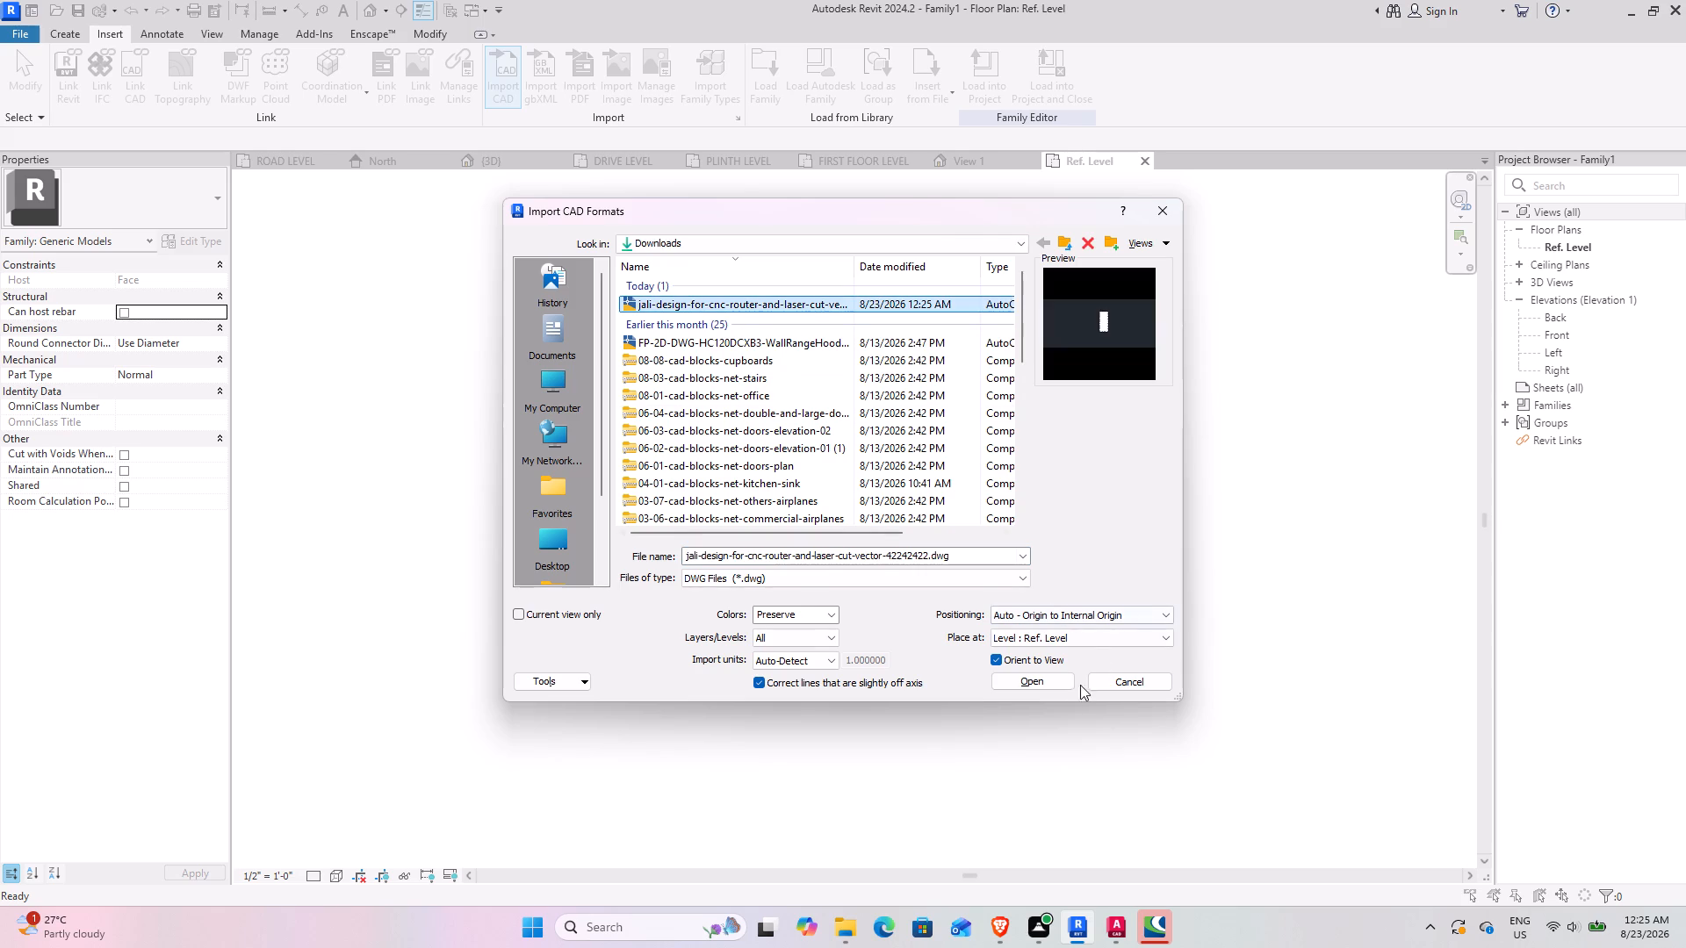
{"action": "left_click", "coordinate": [1056, 686]}
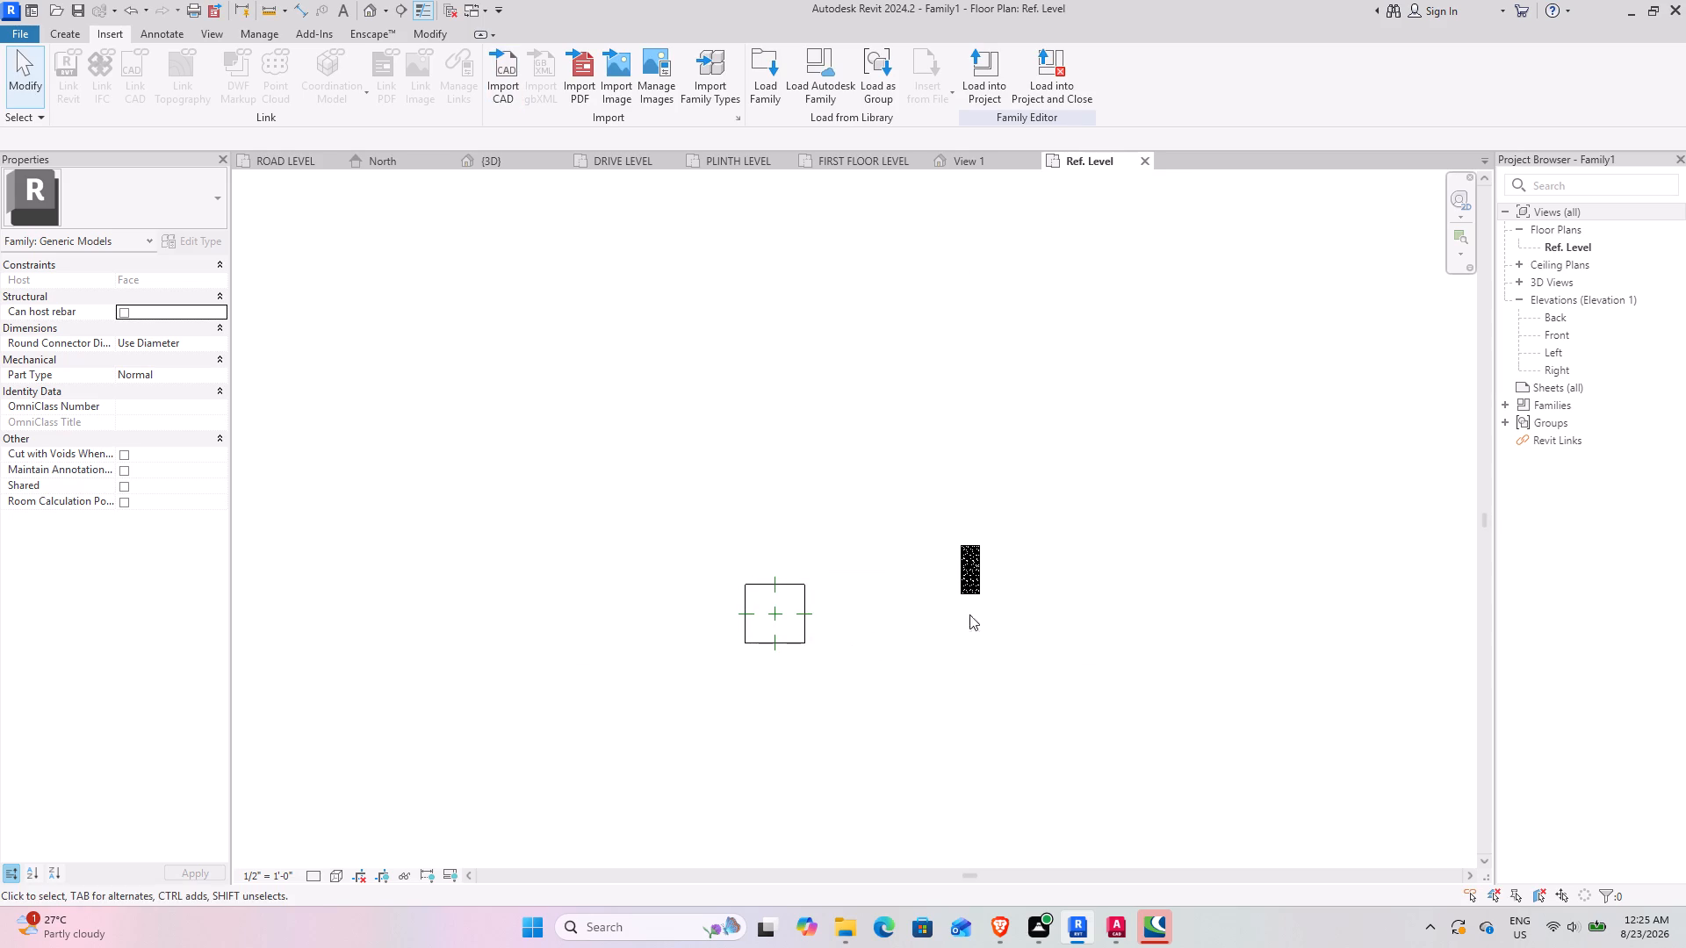
Move the imported jali onto the square host face, roughly centred on the crossing reference planes.
{"action": "scroll", "coordinate": [977, 566], "scroll_direction": "up", "scroll_amount": 15}
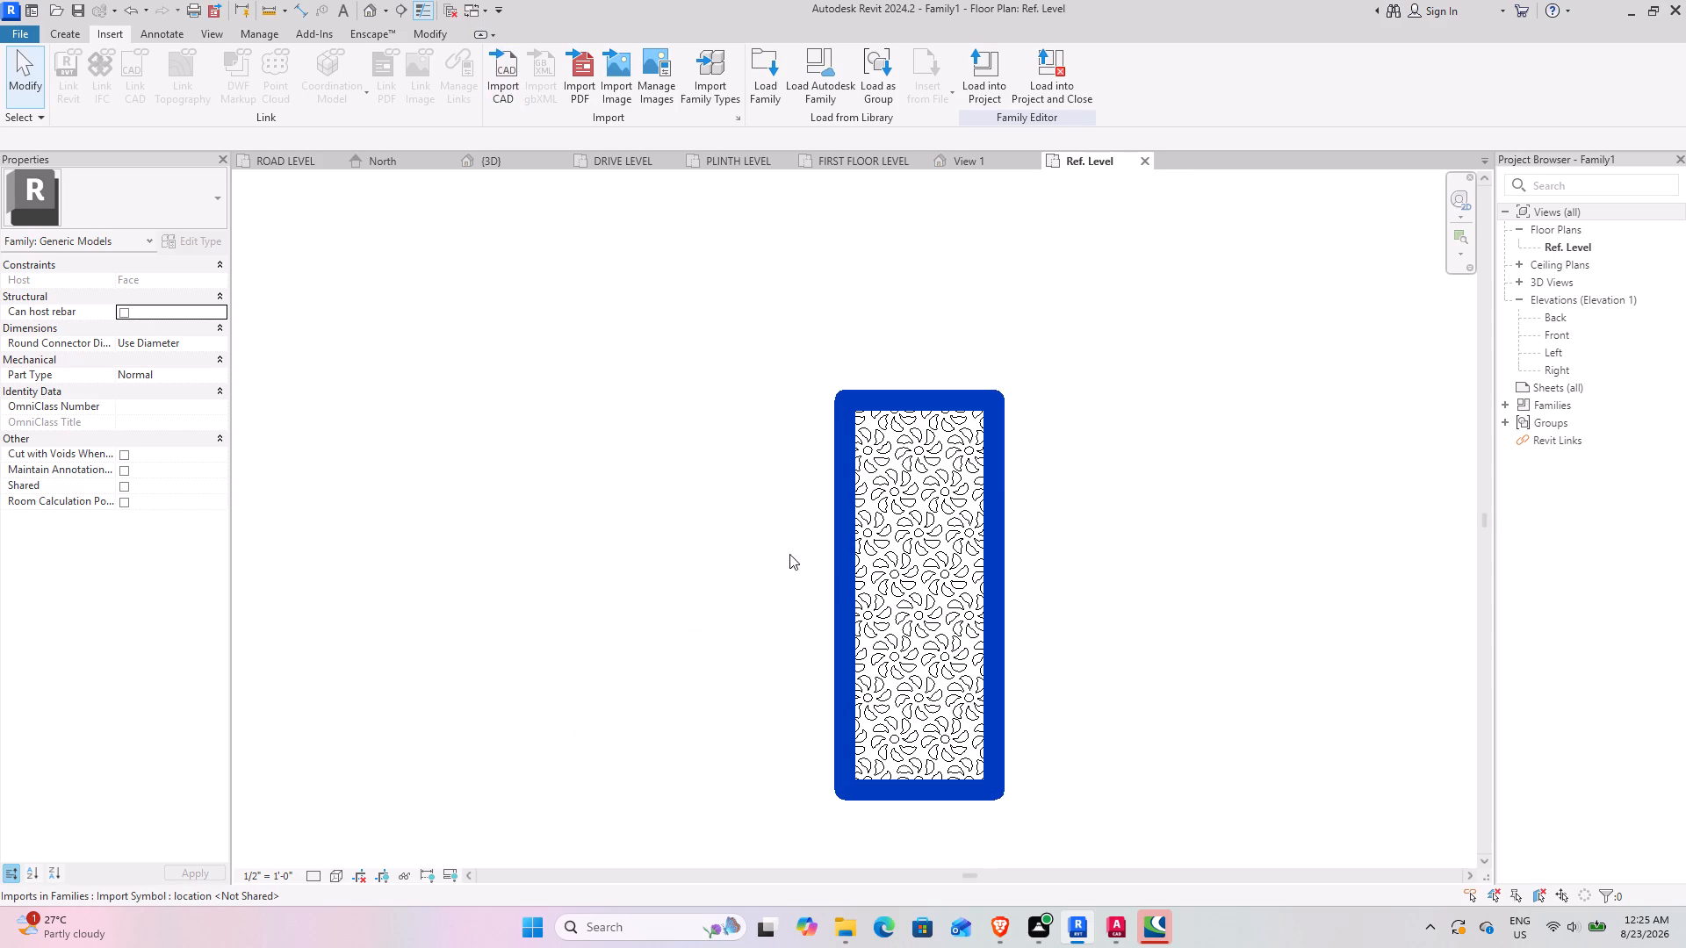
{"action": "scroll", "coordinate": [903, 511], "scroll_direction": "down", "scroll_amount": 11}
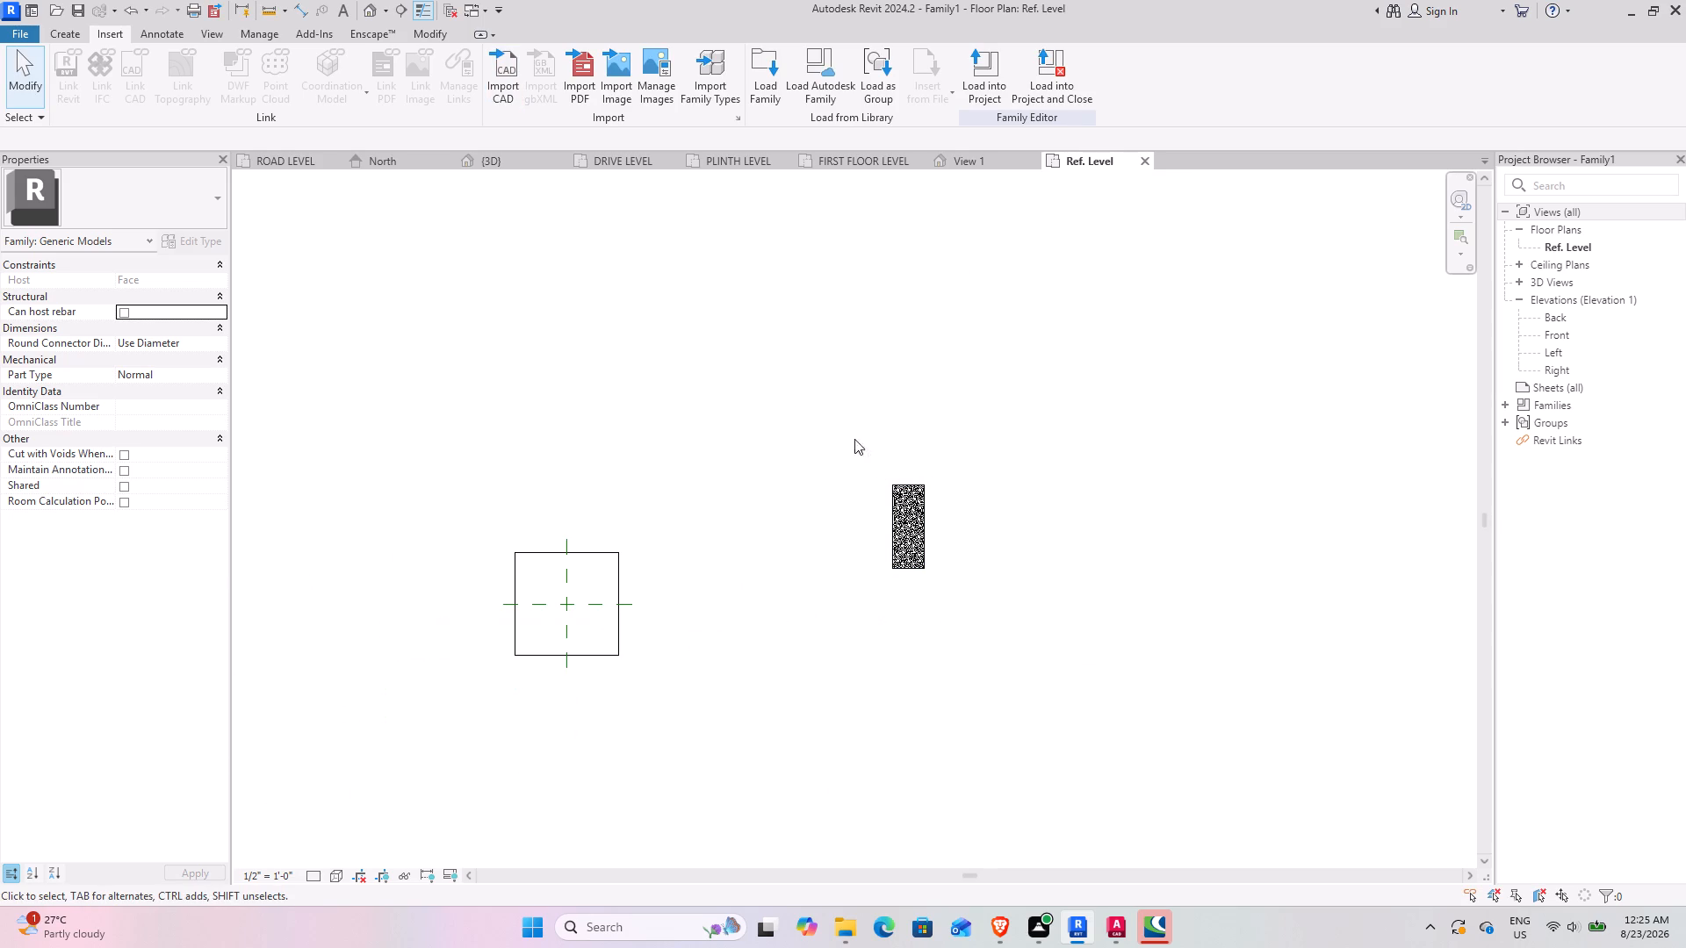
{"action": "left_click", "coordinate": [915, 509]}
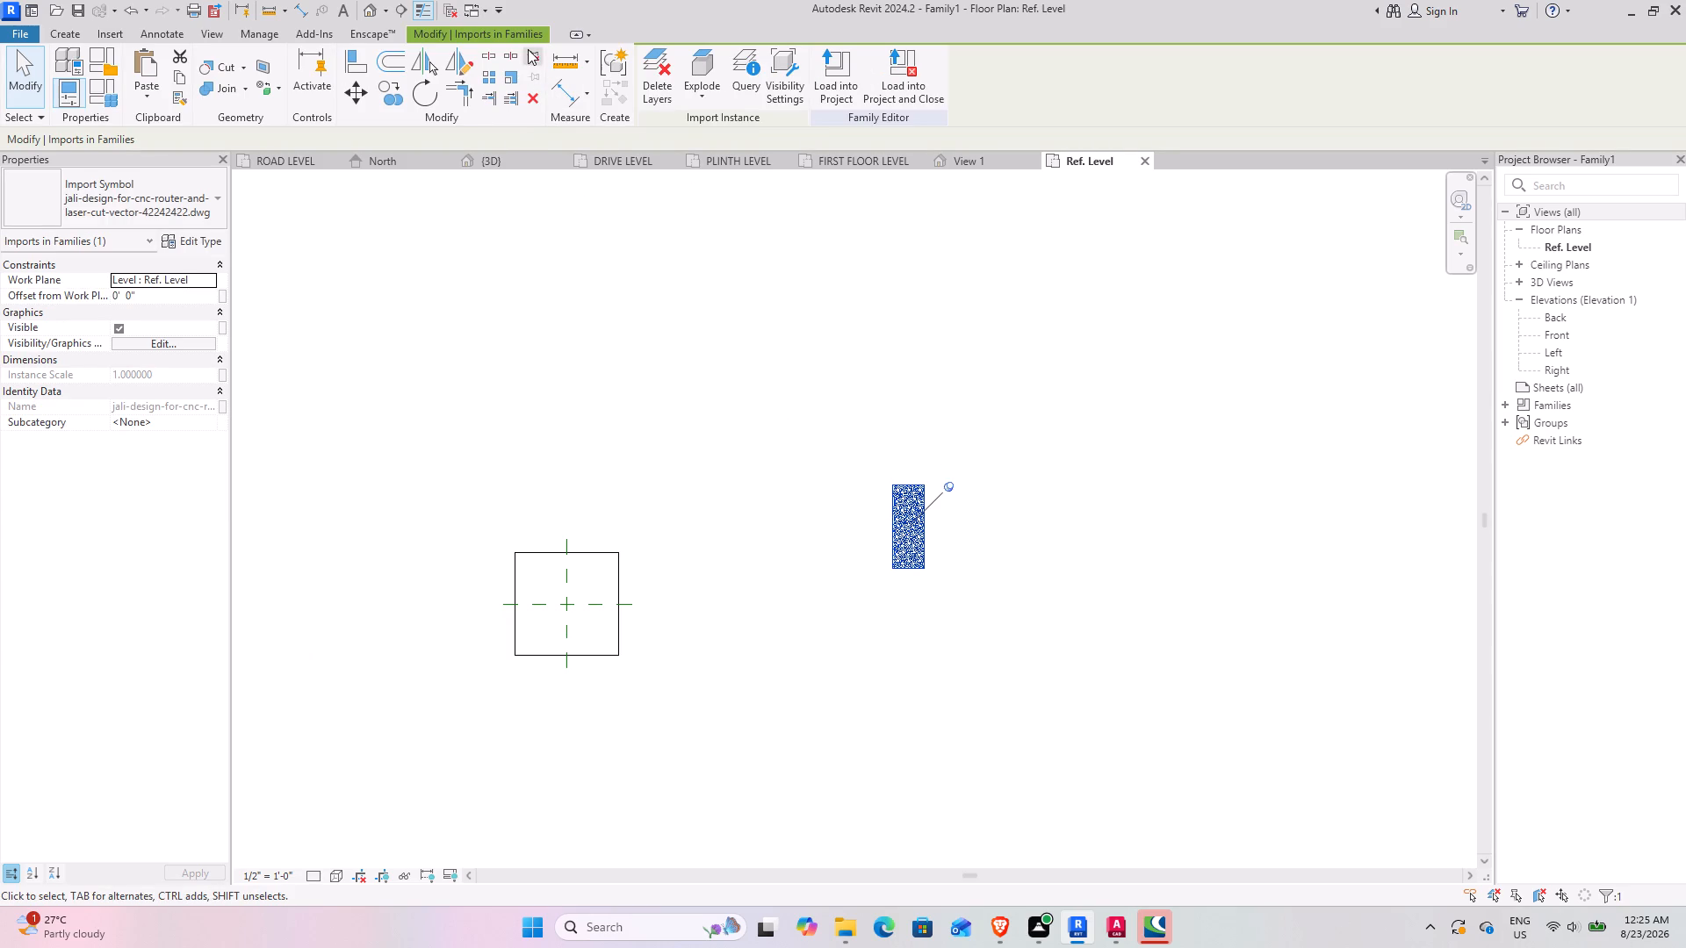
{"action": "left_click", "coordinate": [536, 53]}
{"action": "left_click", "coordinate": [360, 91]}
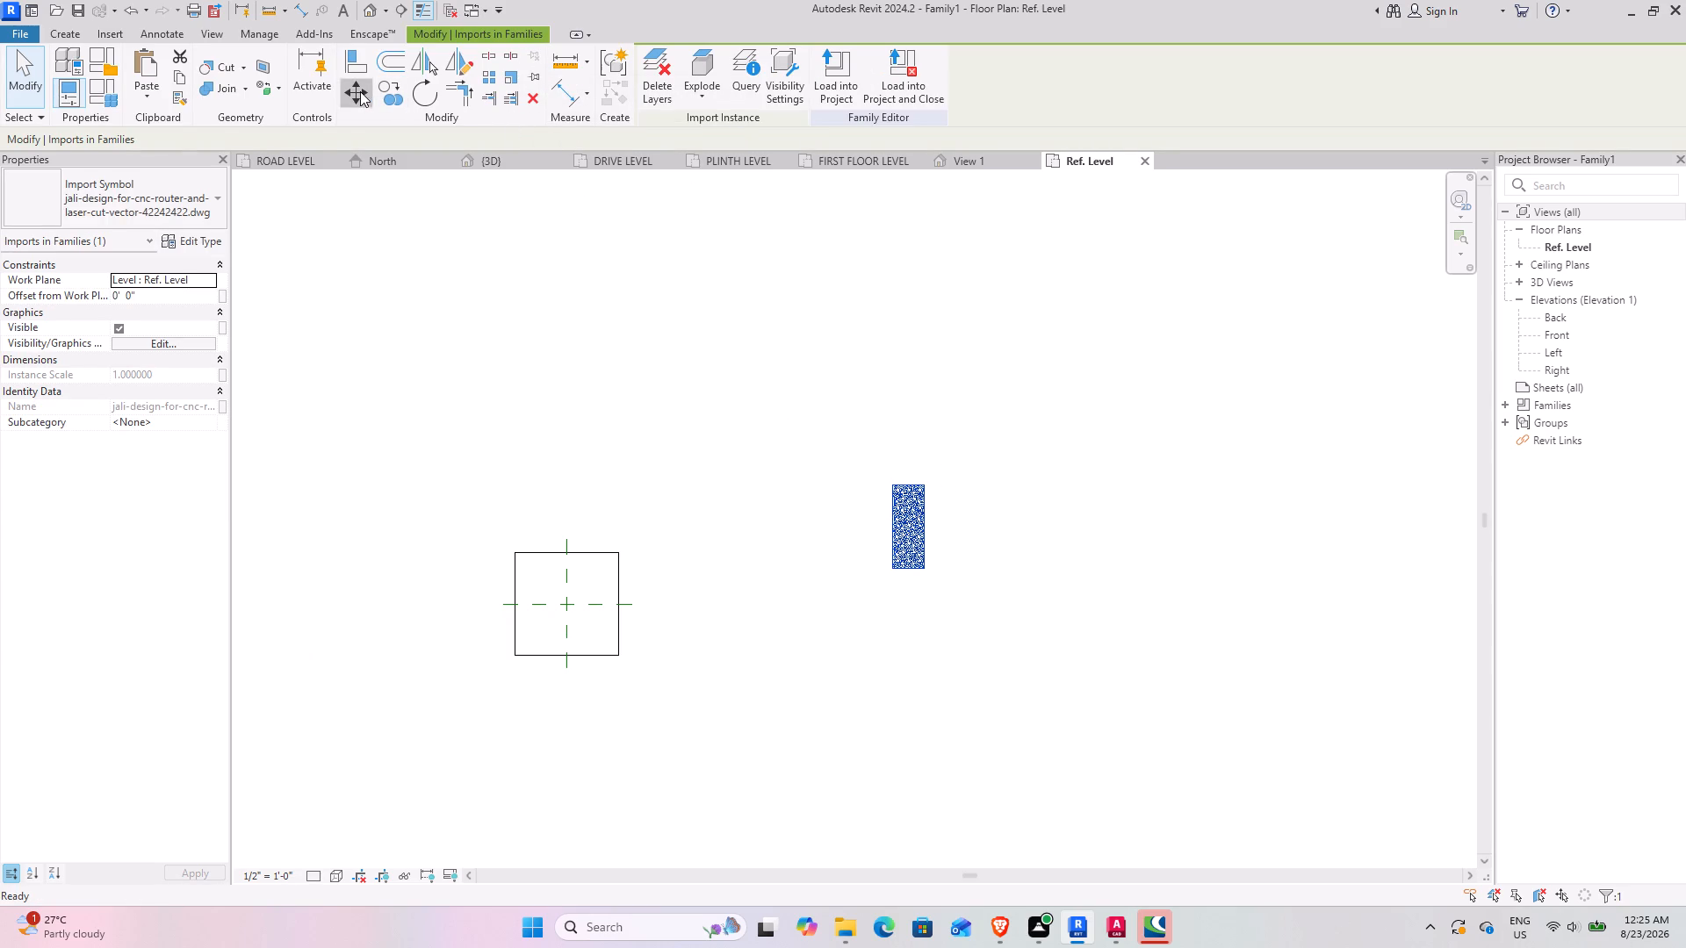
{"action": "left_click", "coordinate": [909, 513]}
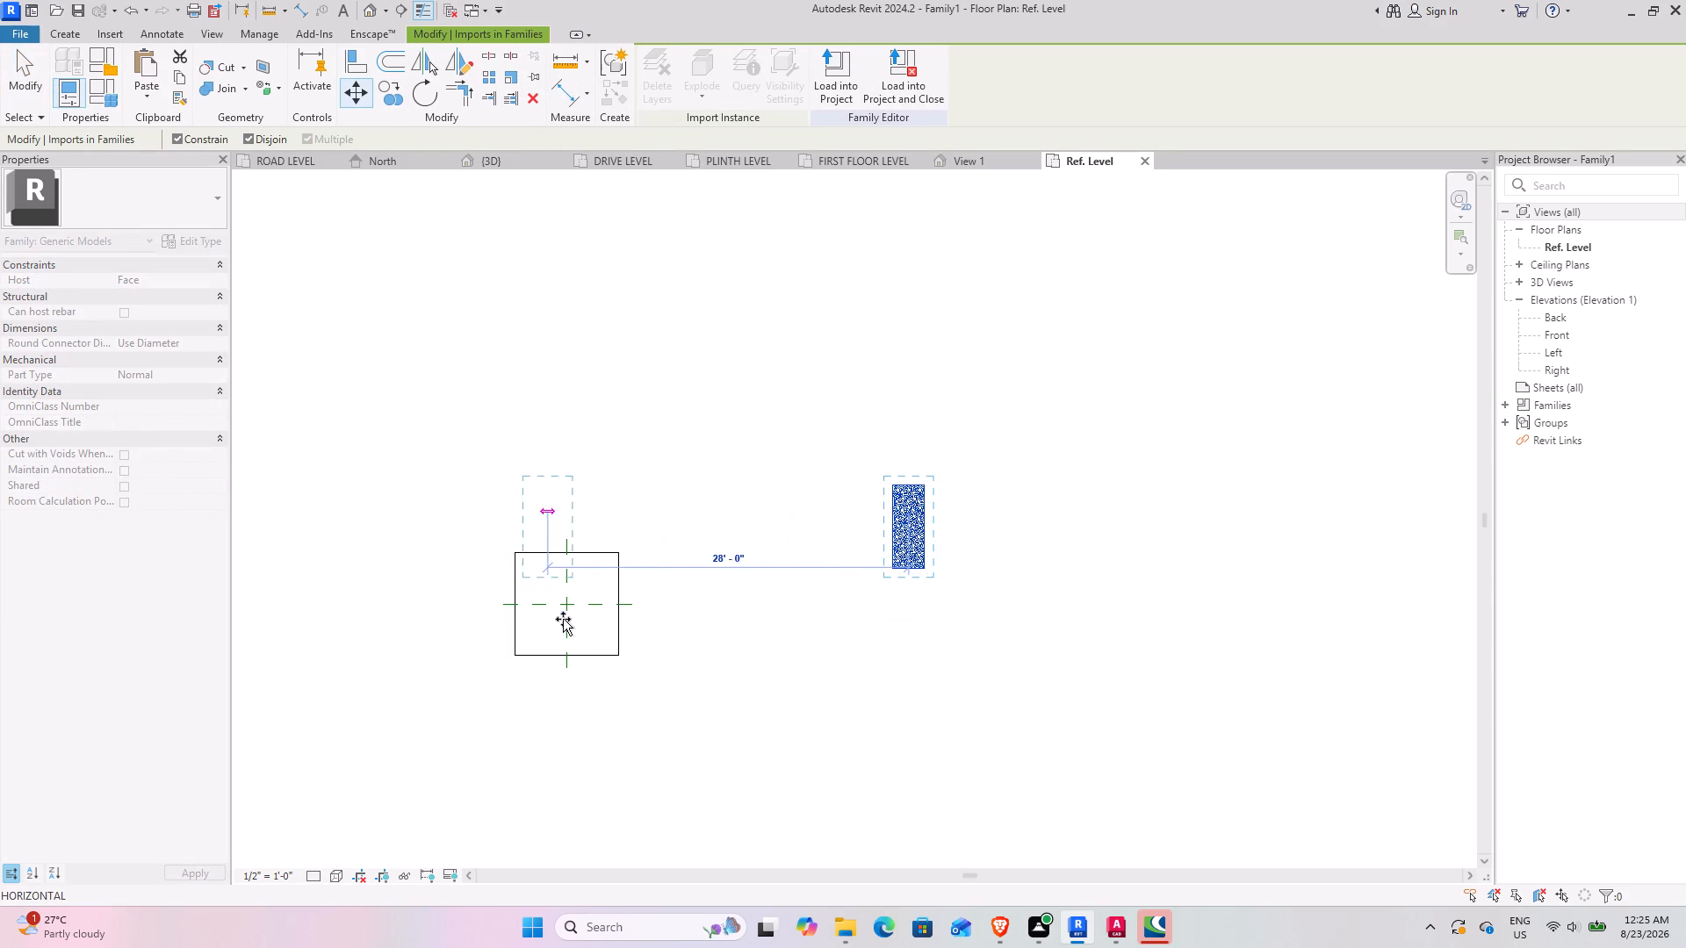
{"action": "left_click", "coordinate": [566, 629]}
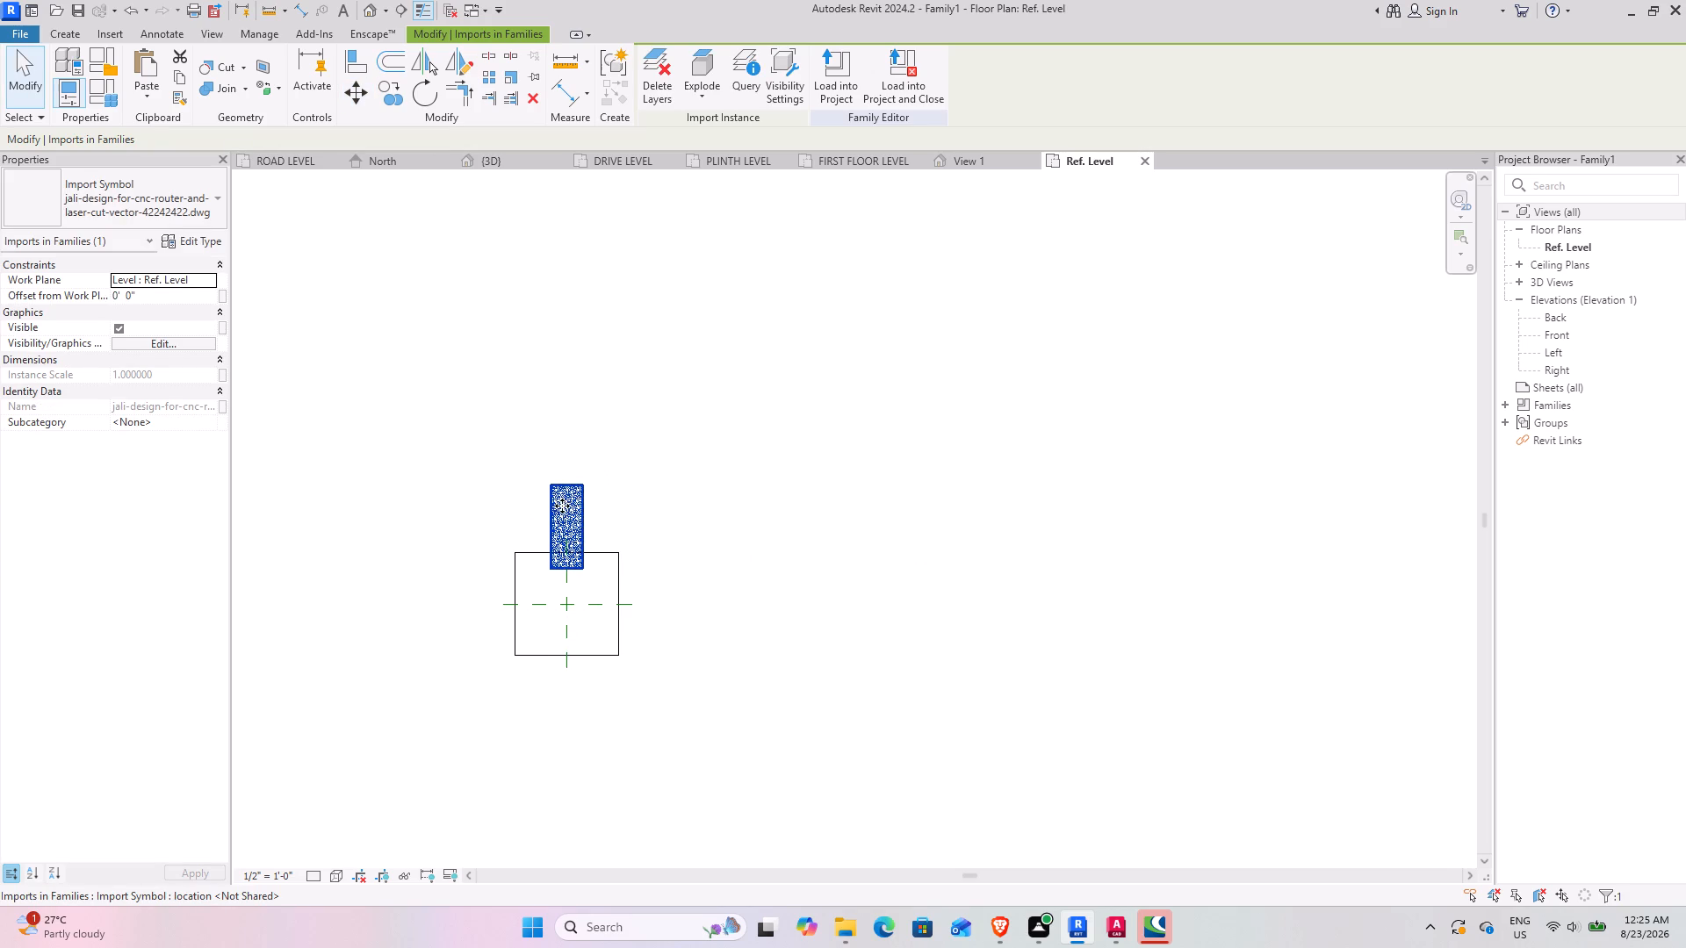
{"action": "left_click_drag", "start_coordinate": [563, 499], "coordinate": [562, 576]}
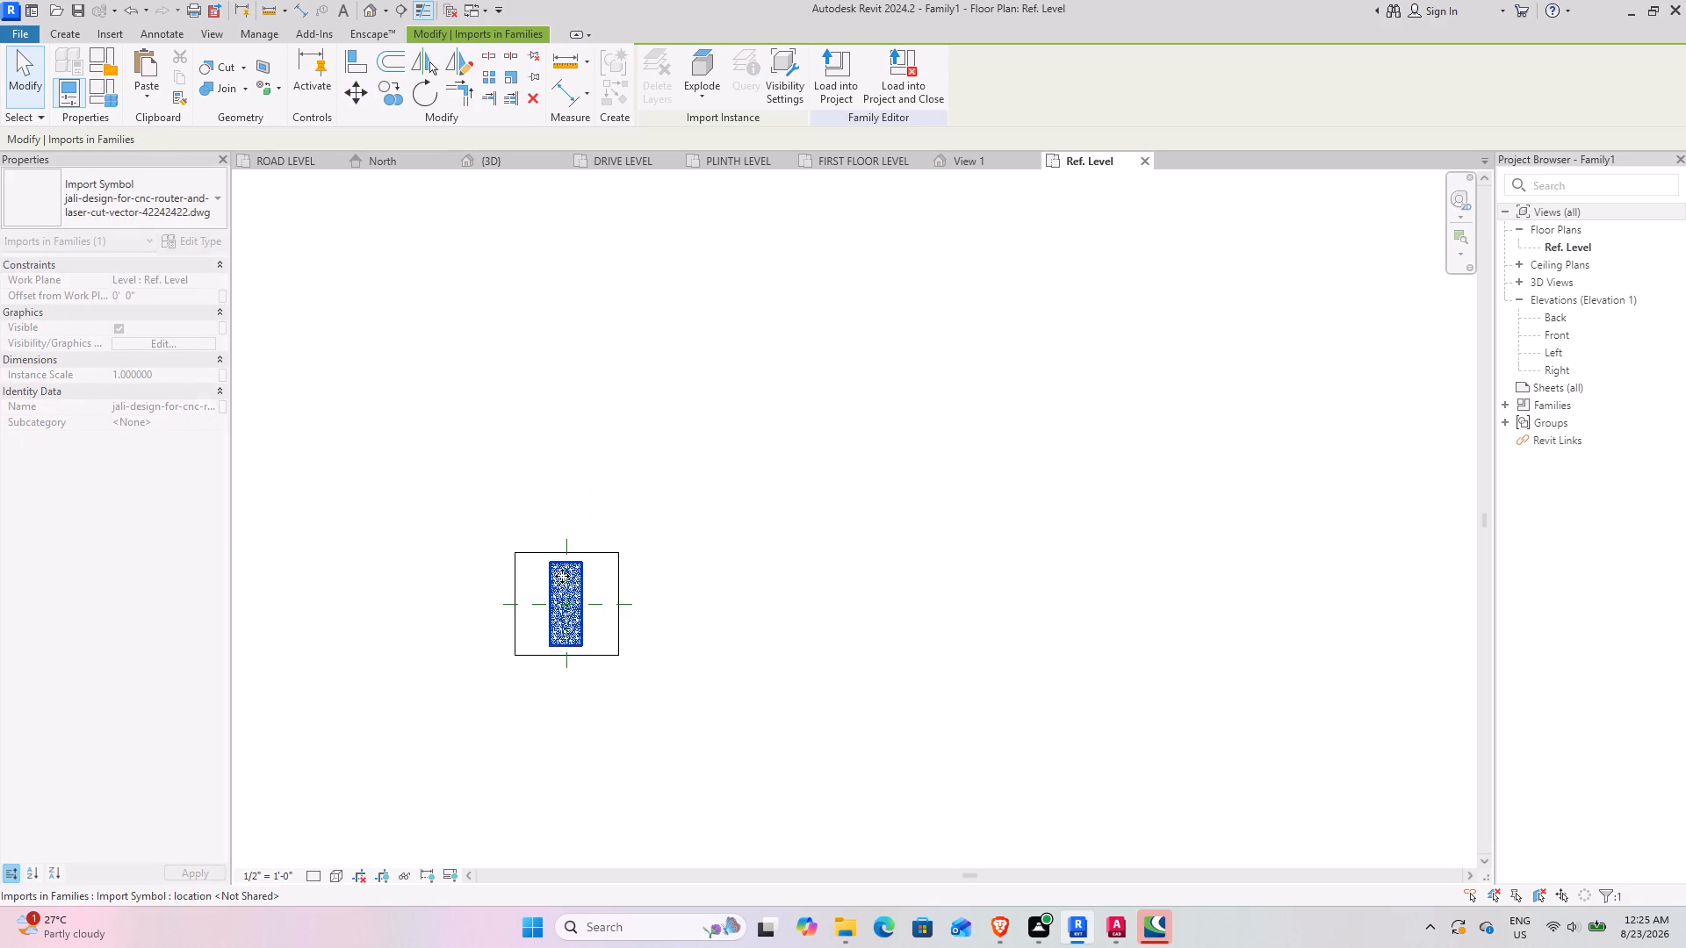
{"action": "scroll", "coordinate": [535, 610], "scroll_direction": "up", "scroll_amount": 17}
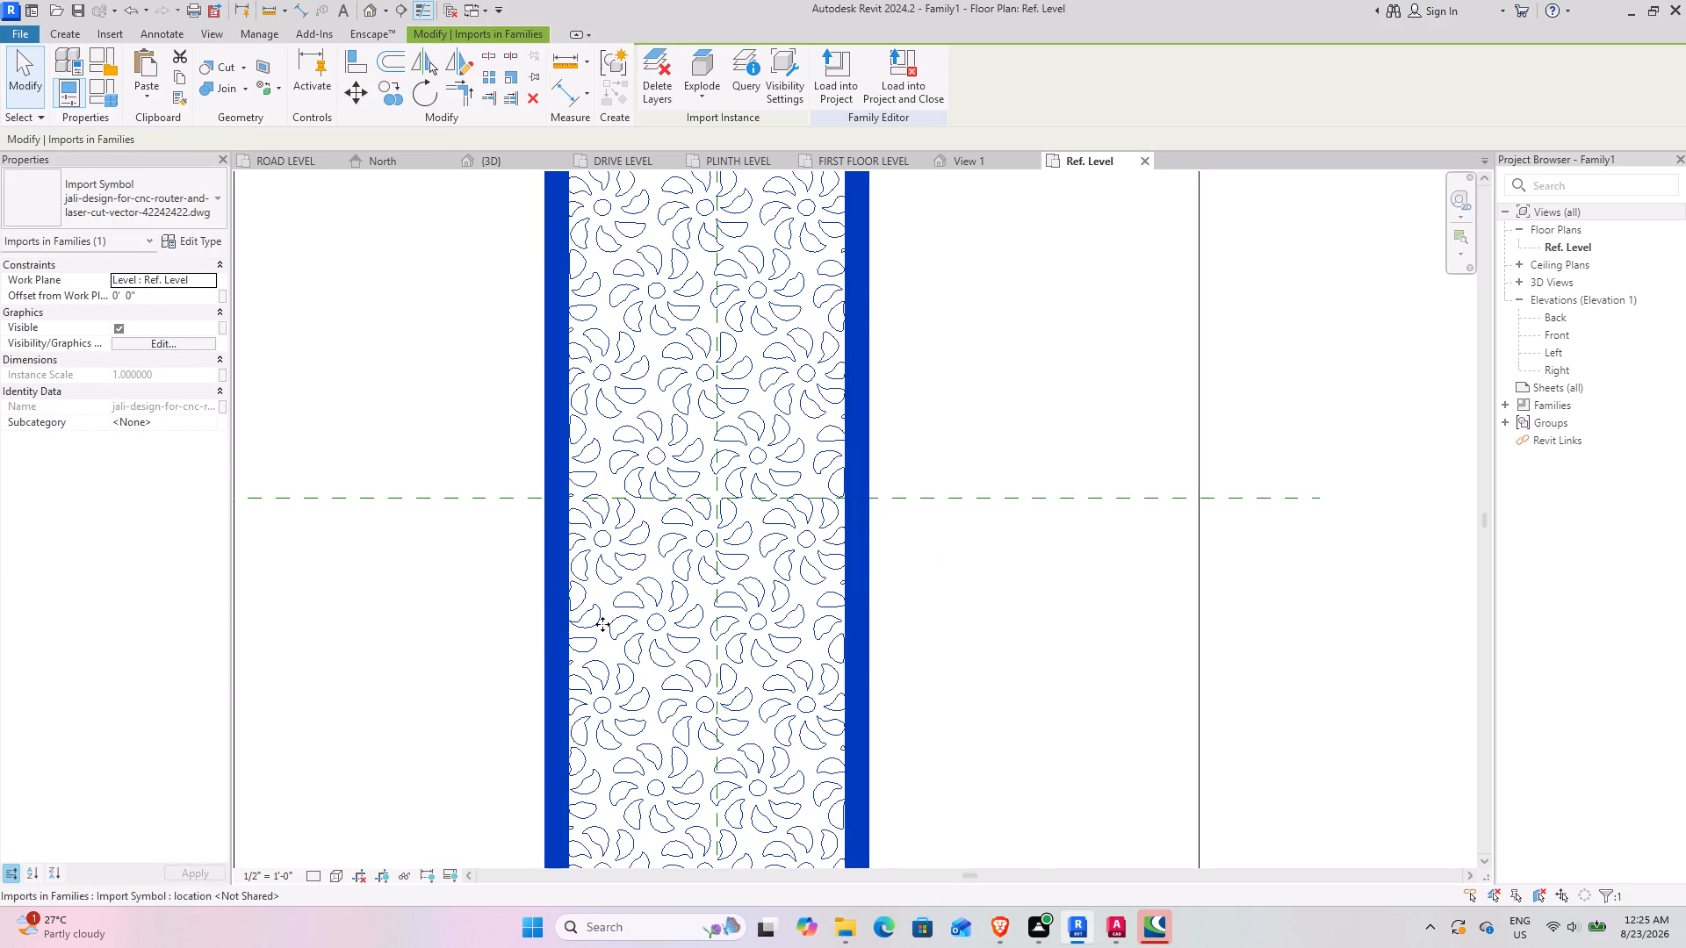
{"action": "scroll", "coordinate": [786, 521], "scroll_direction": "down", "scroll_amount": 5}
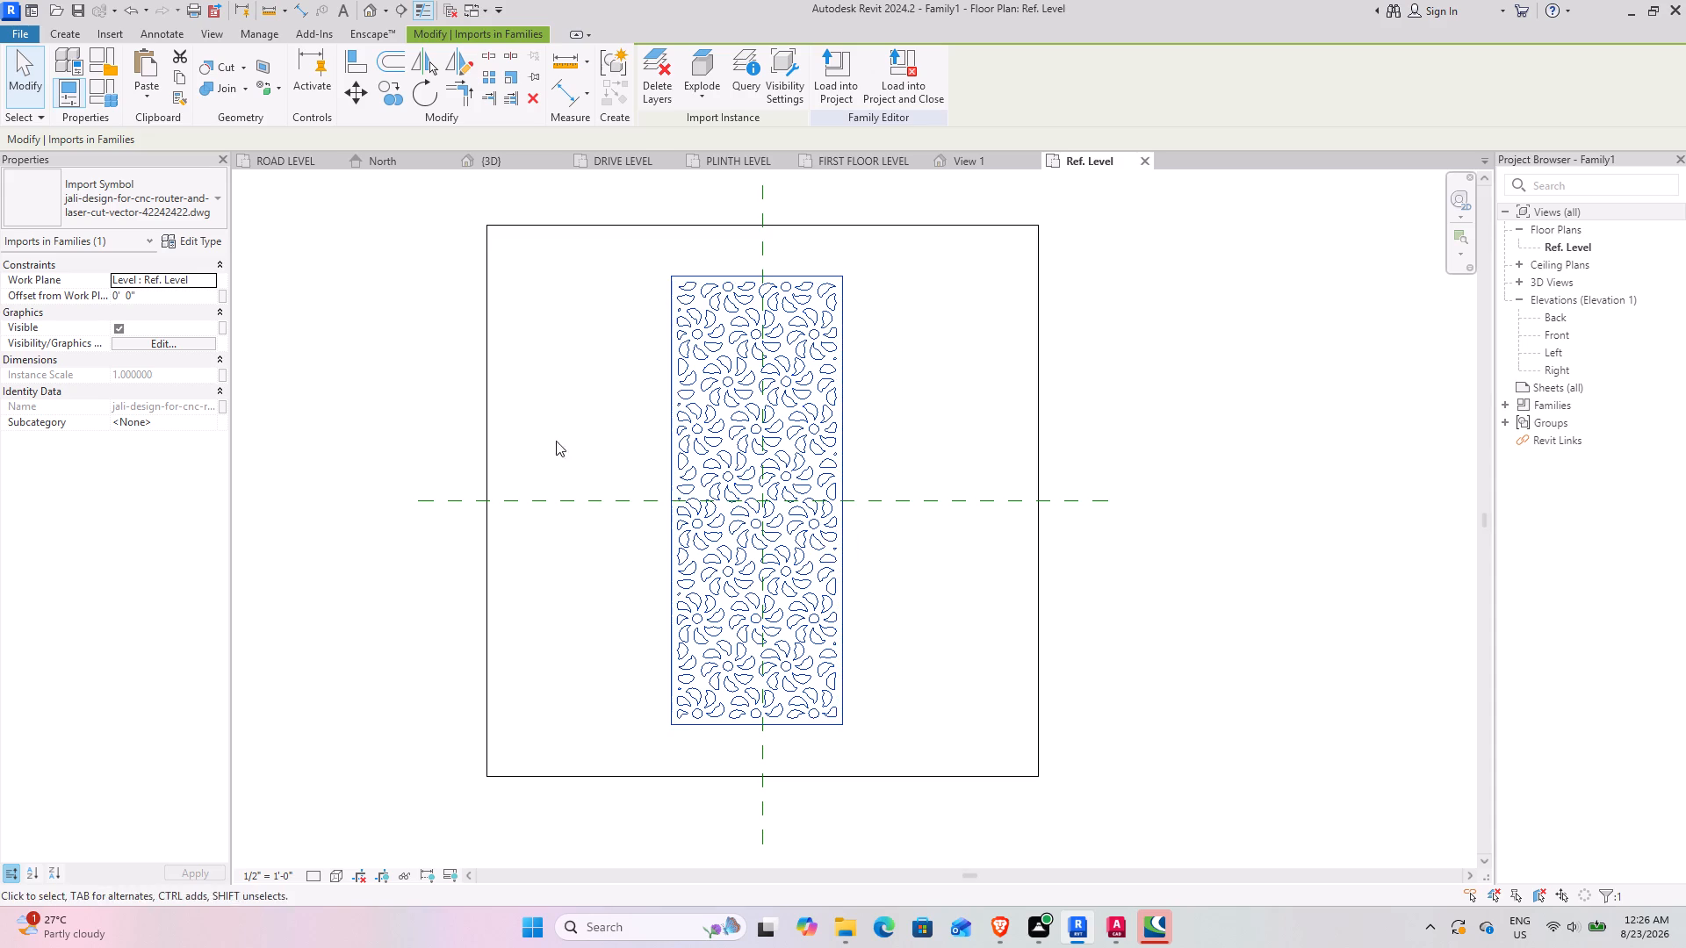
Start an extrusion sketch on the Ref. Level and pick the imported jali's whole rectangular border as its outer loop.
{"action": "left_click", "coordinate": [81, 38]}
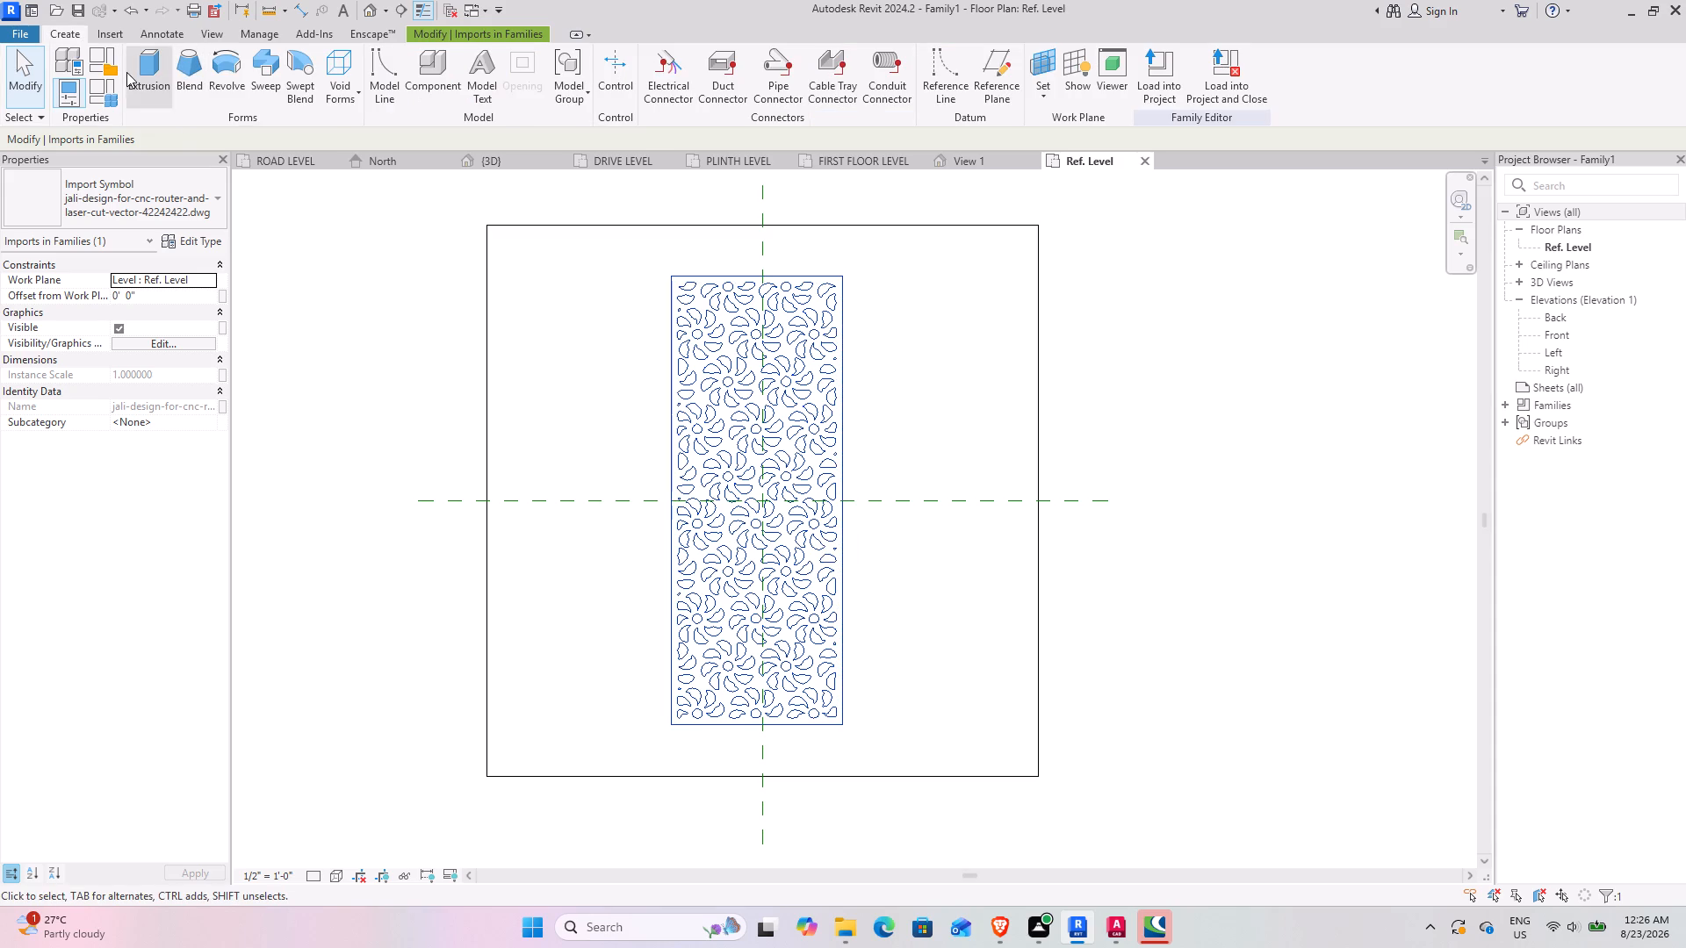
{"action": "left_click", "coordinate": [142, 72]}
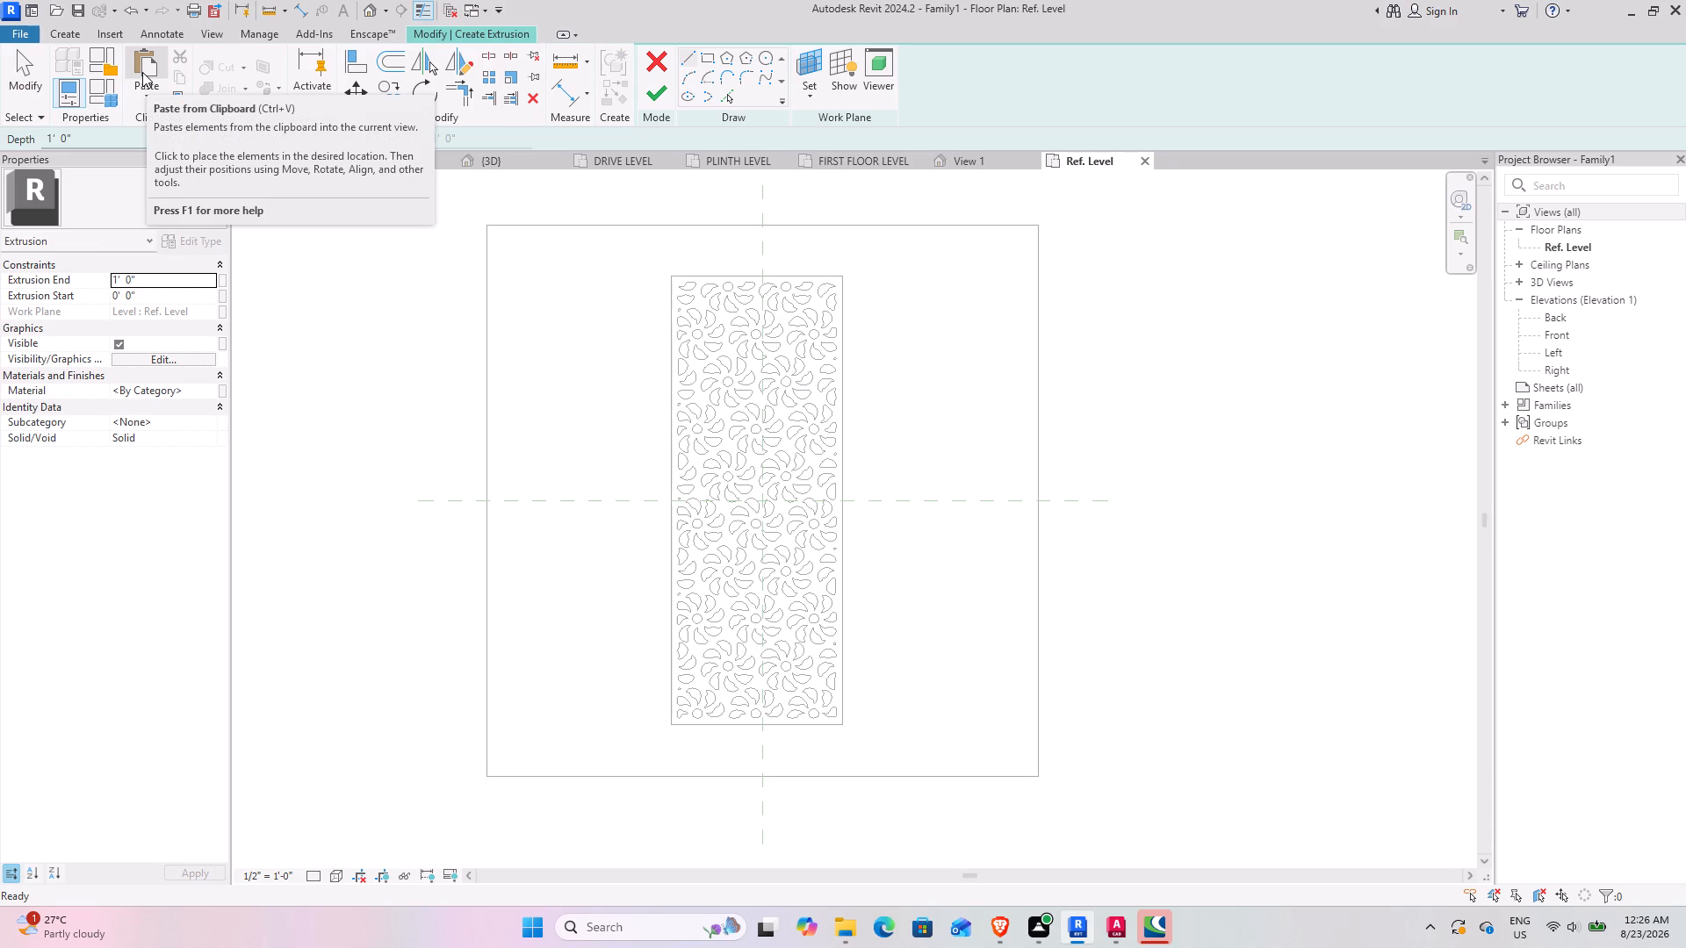
{"action": "left_click", "coordinate": [732, 94]}
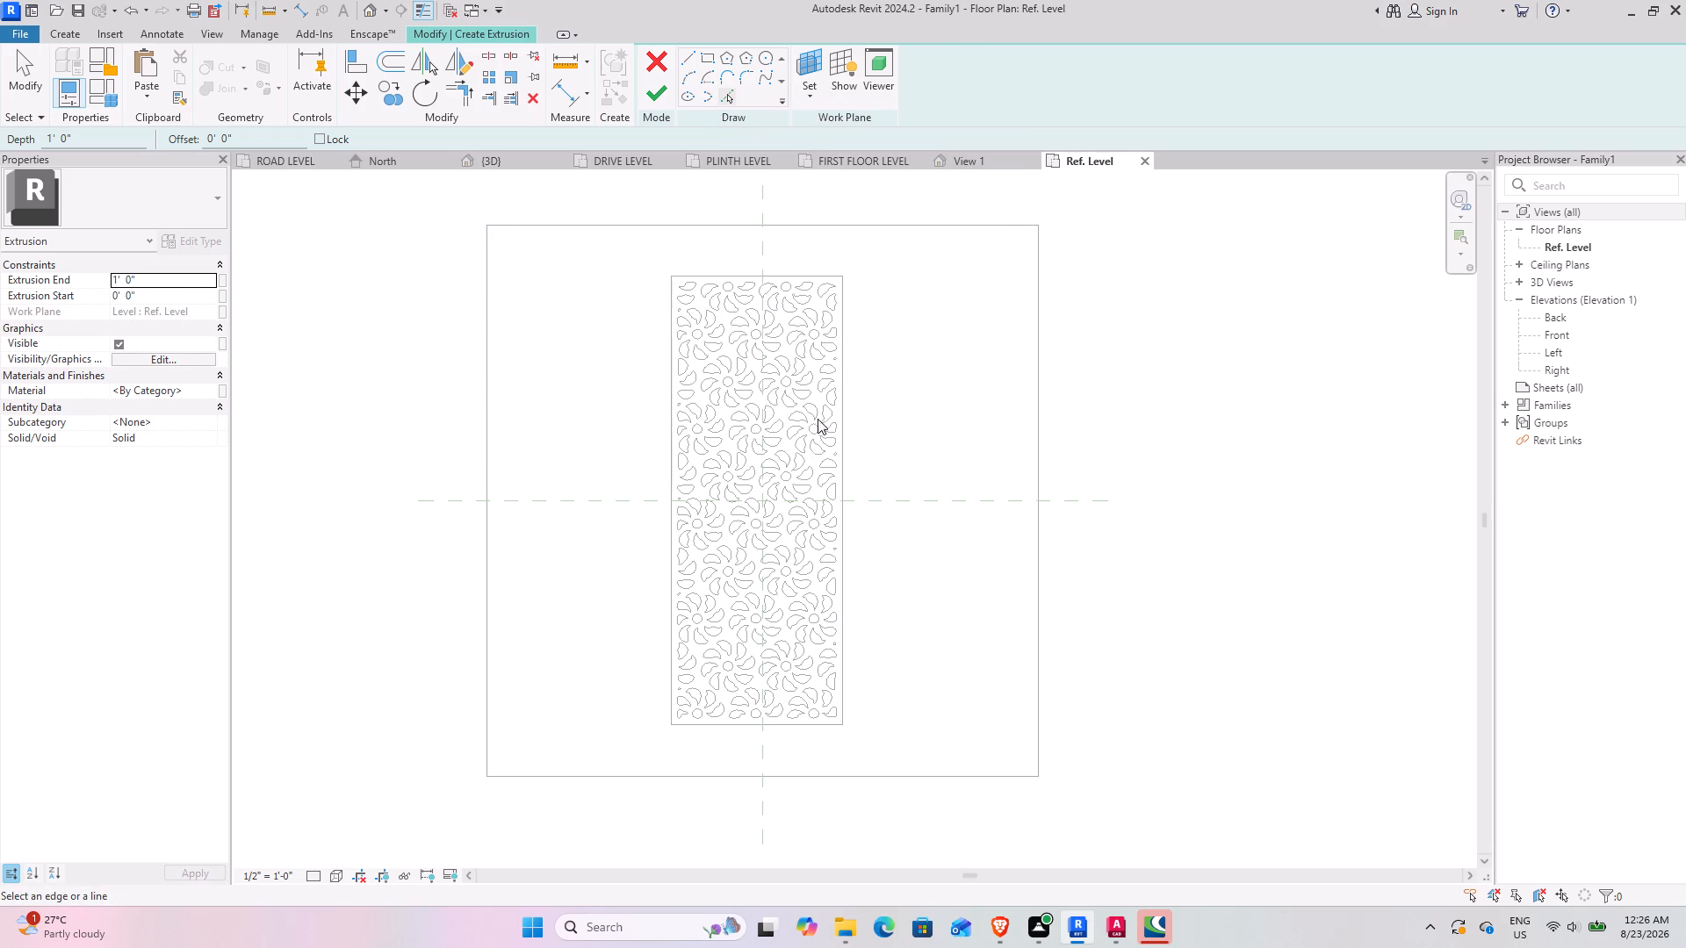
{"action": "key", "text": "Tab"}
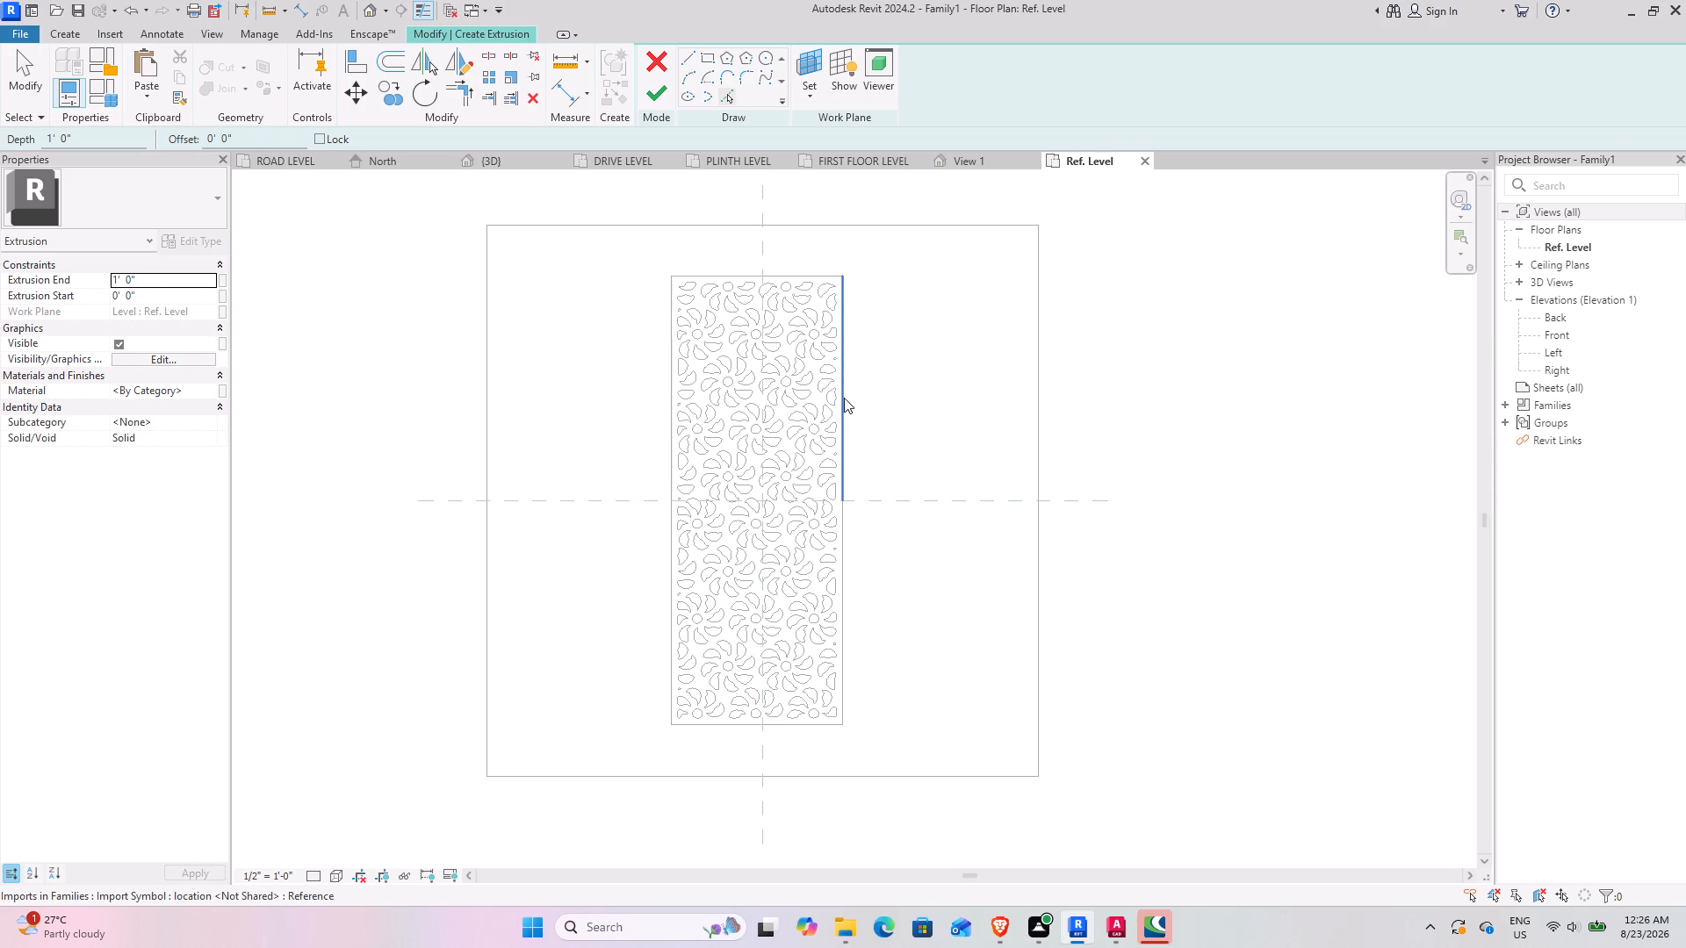
{"action": "left_click", "coordinate": [844, 398]}
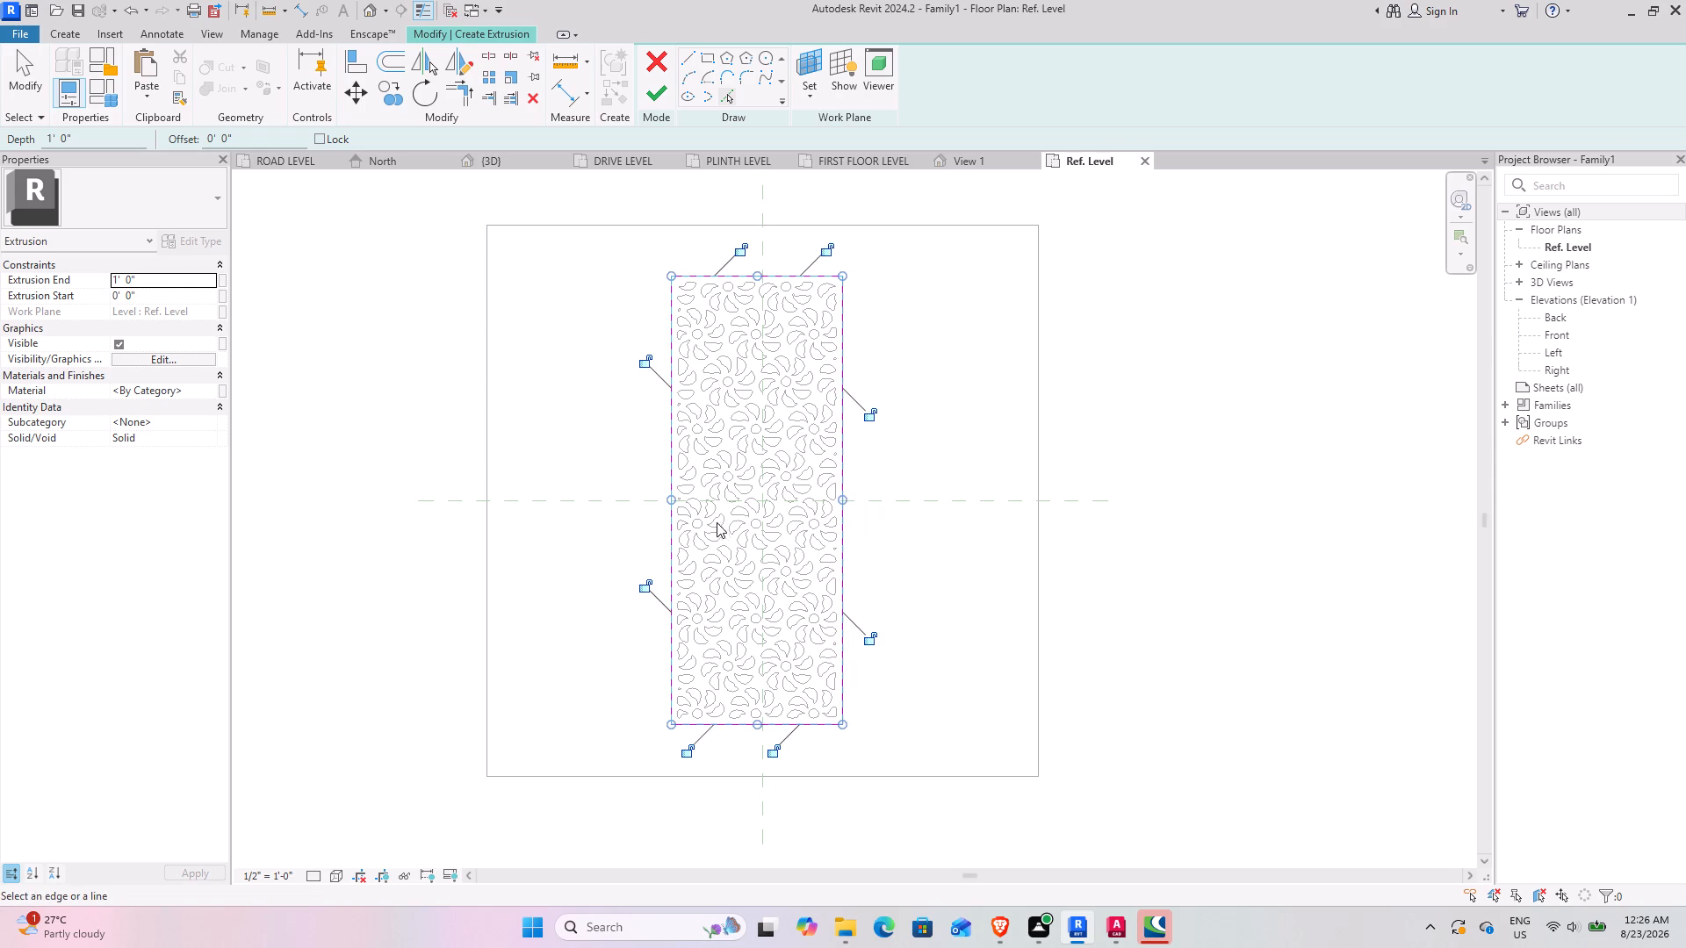
Add the centre hole and the lower-left, upper and upper-right petals of the flower just above the reference plane crossing to the sketch.
{"action": "scroll", "coordinate": [777, 521], "scroll_direction": "up", "scroll_amount": 6}
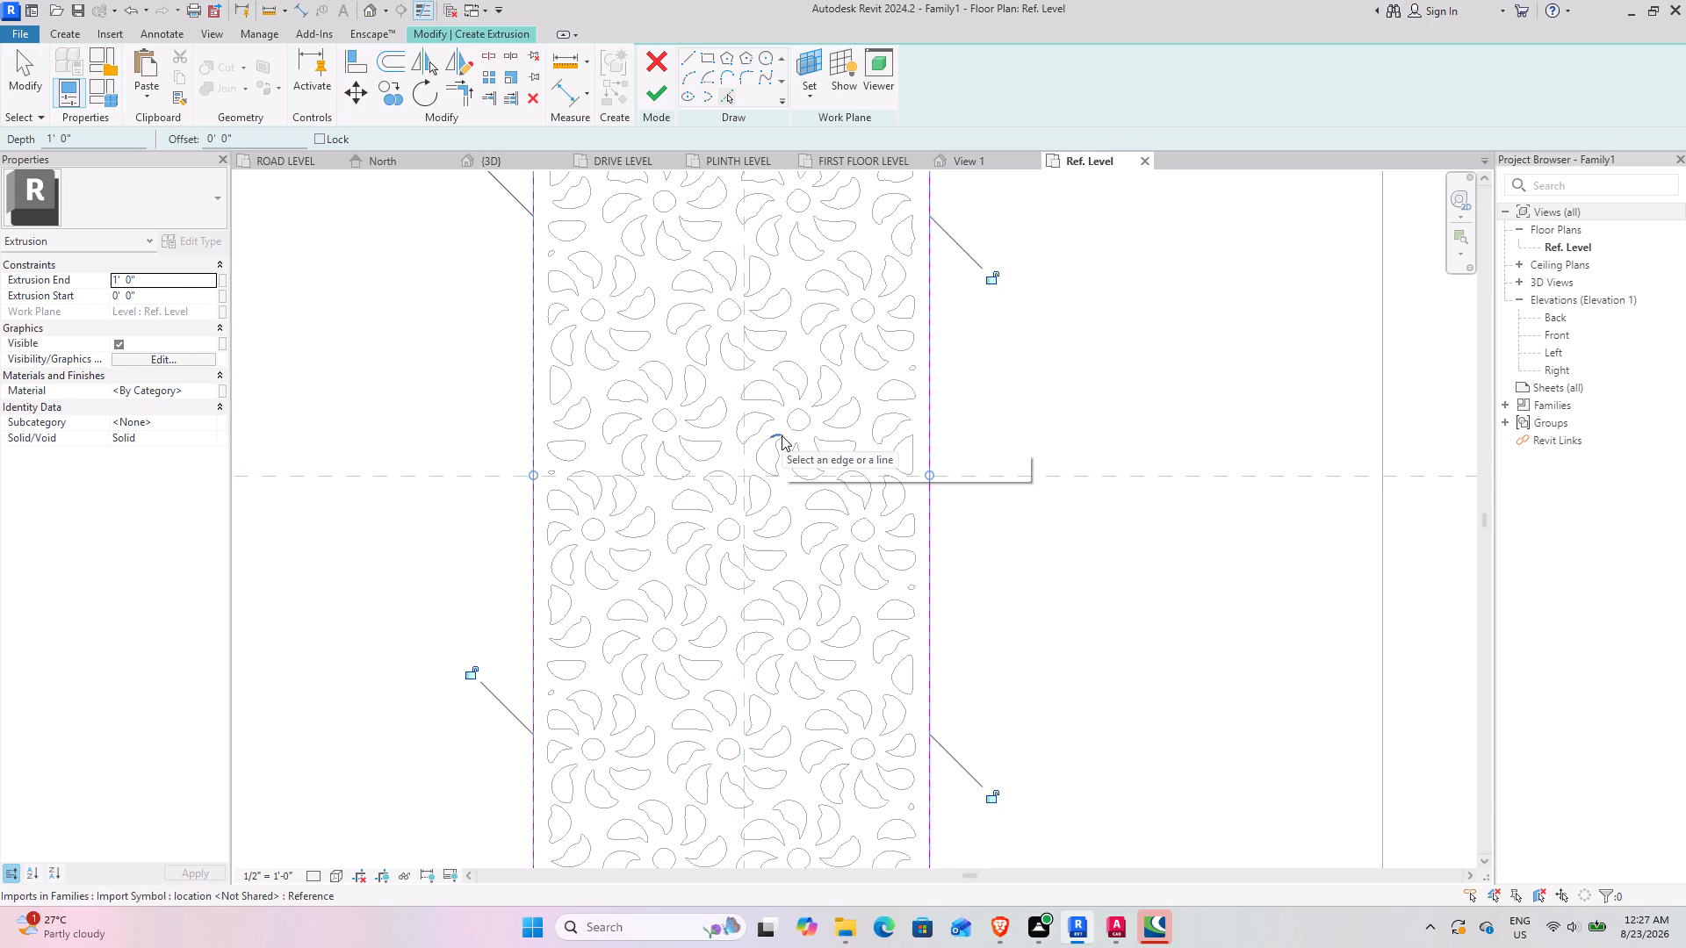
{"action": "key", "text": "Tab"}
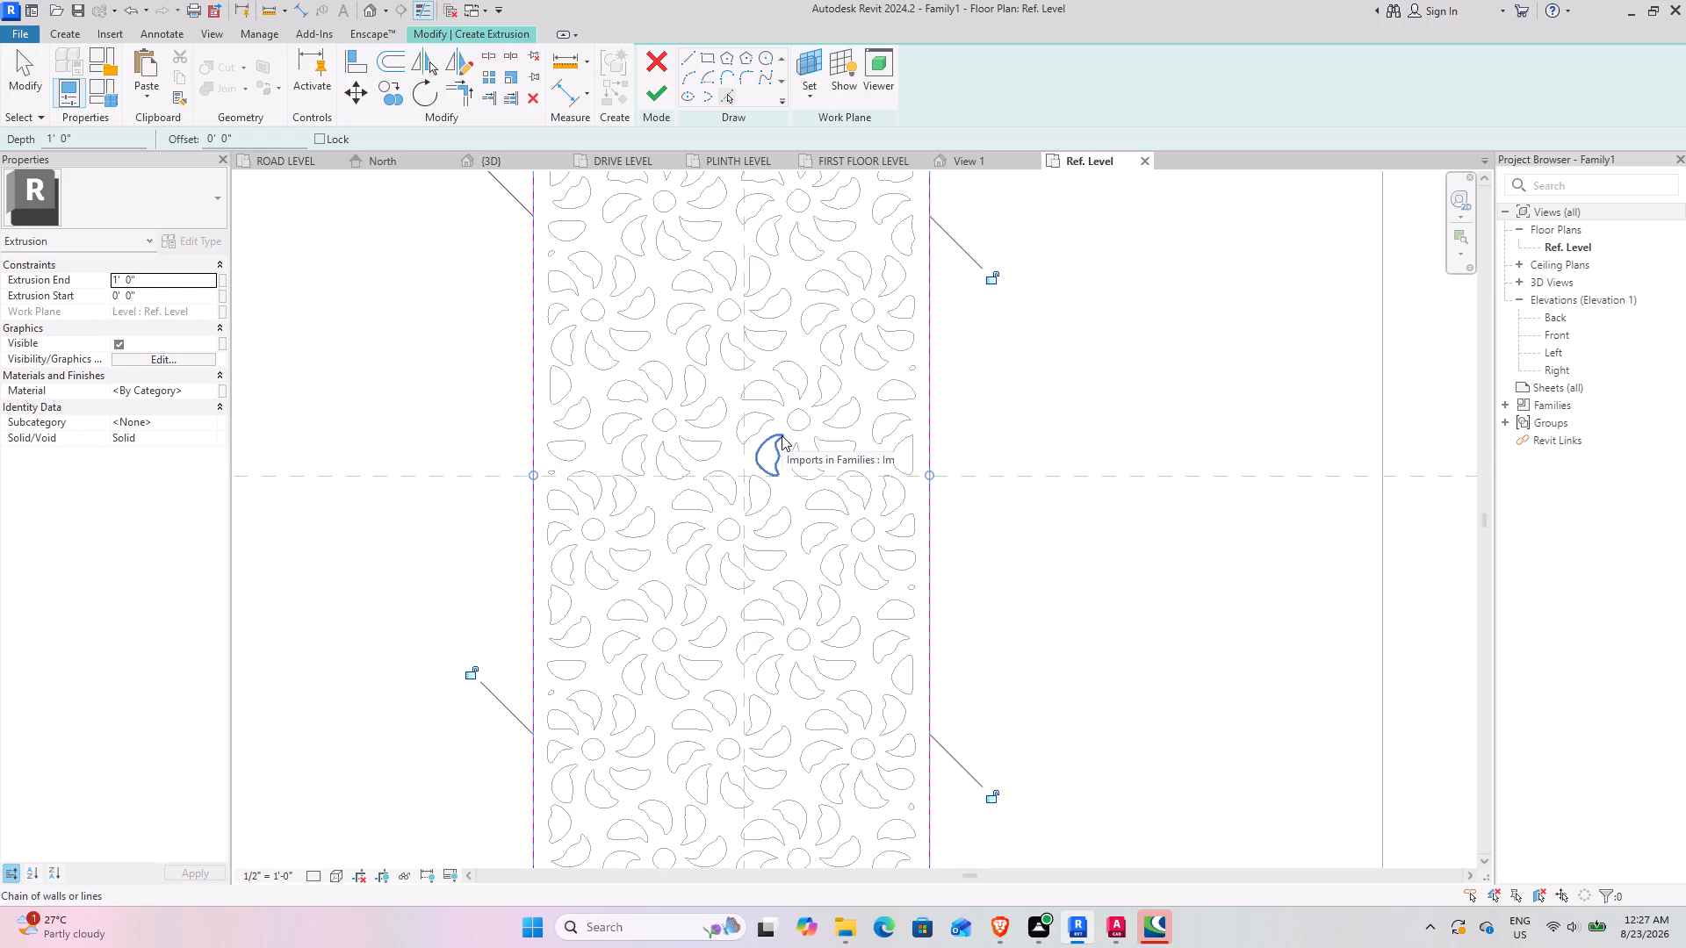
{"action": "left_click", "coordinate": [782, 435]}
{"action": "scroll", "coordinate": [849, 362], "scroll_direction": "up", "scroll_amount": 7}
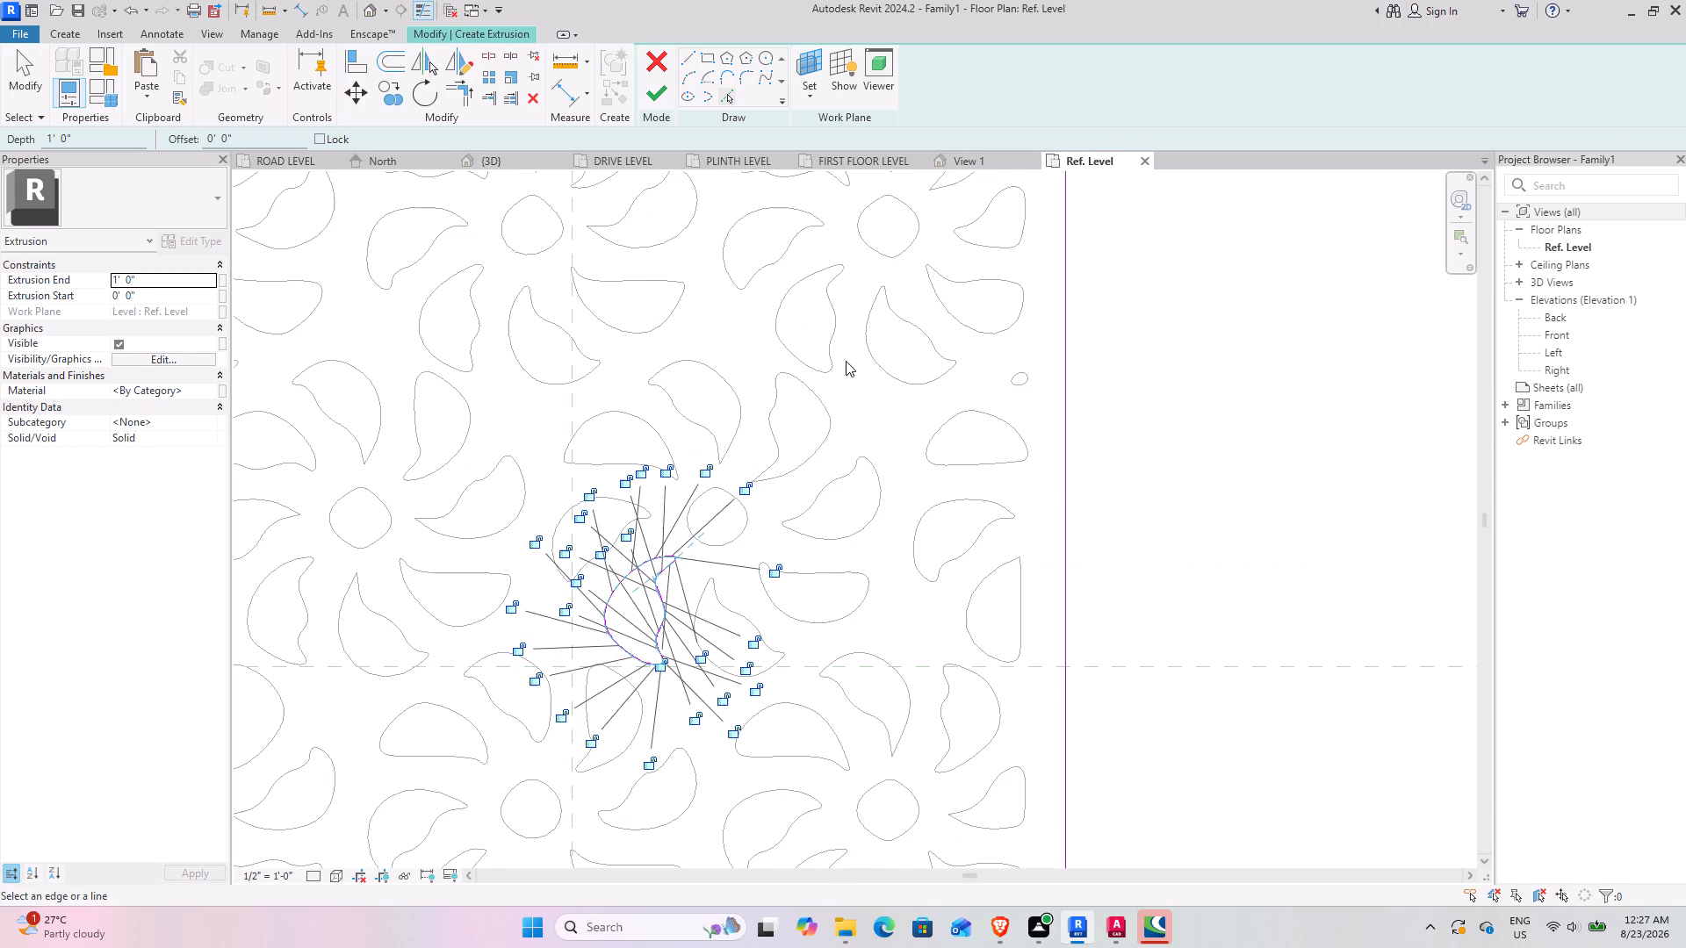
{"action": "scroll", "coordinate": [763, 421], "scroll_direction": "up", "scroll_amount": 3}
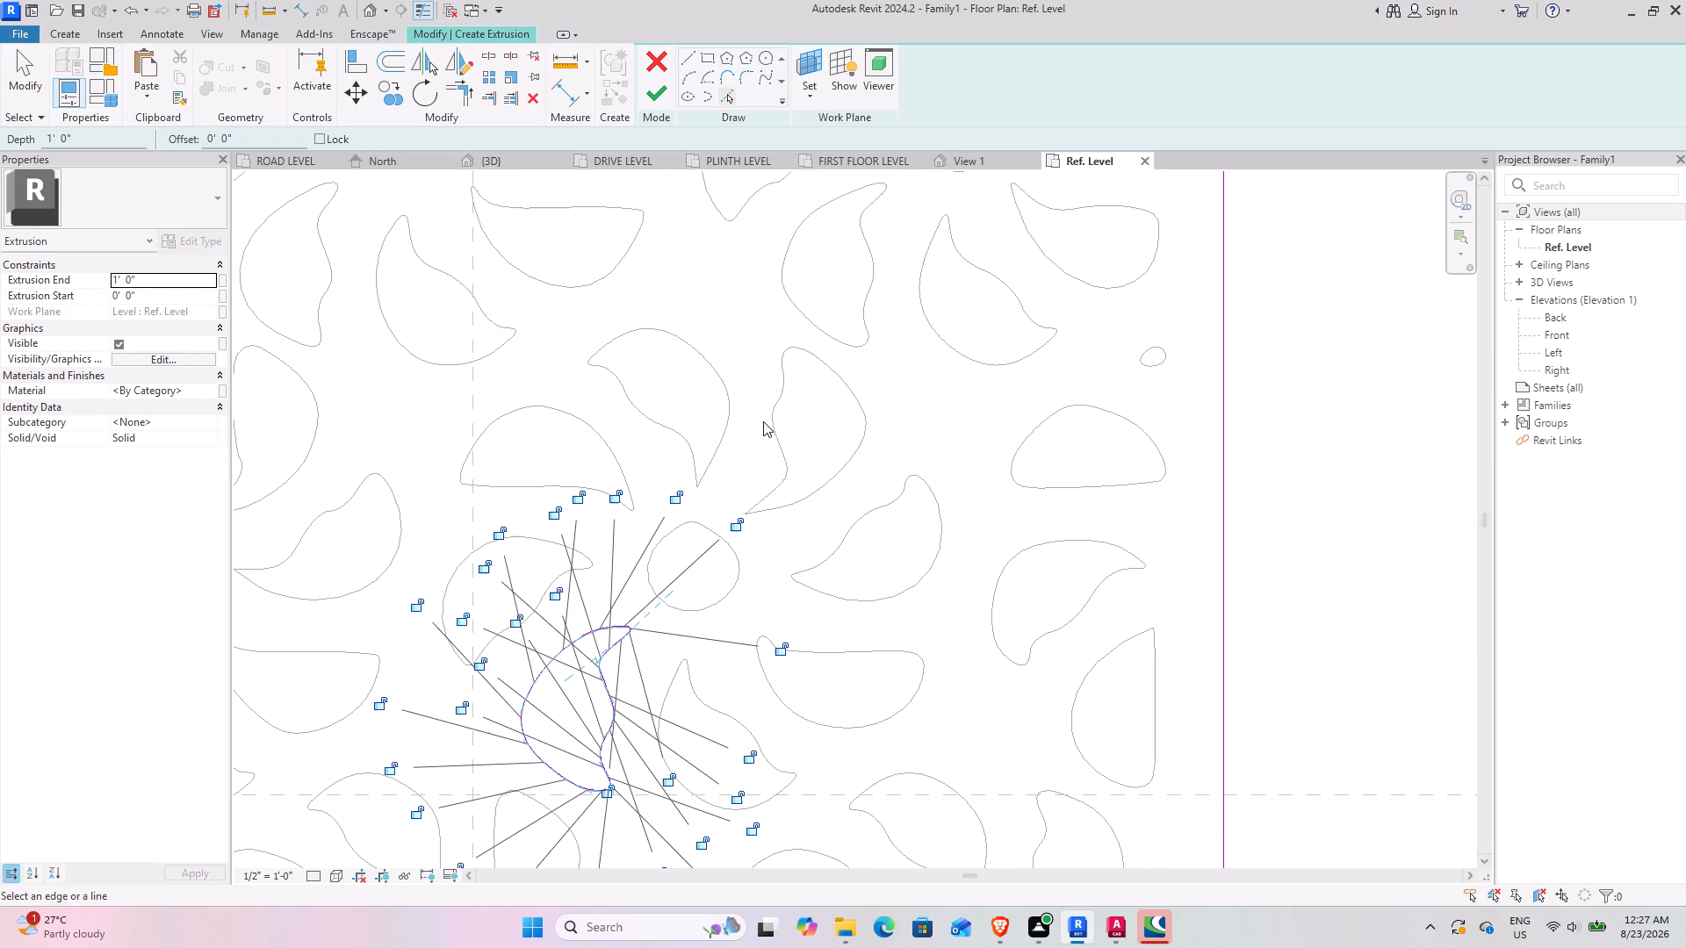
{"action": "key", "text": "Tab"}
{"action": "left_click", "coordinate": [721, 427]}
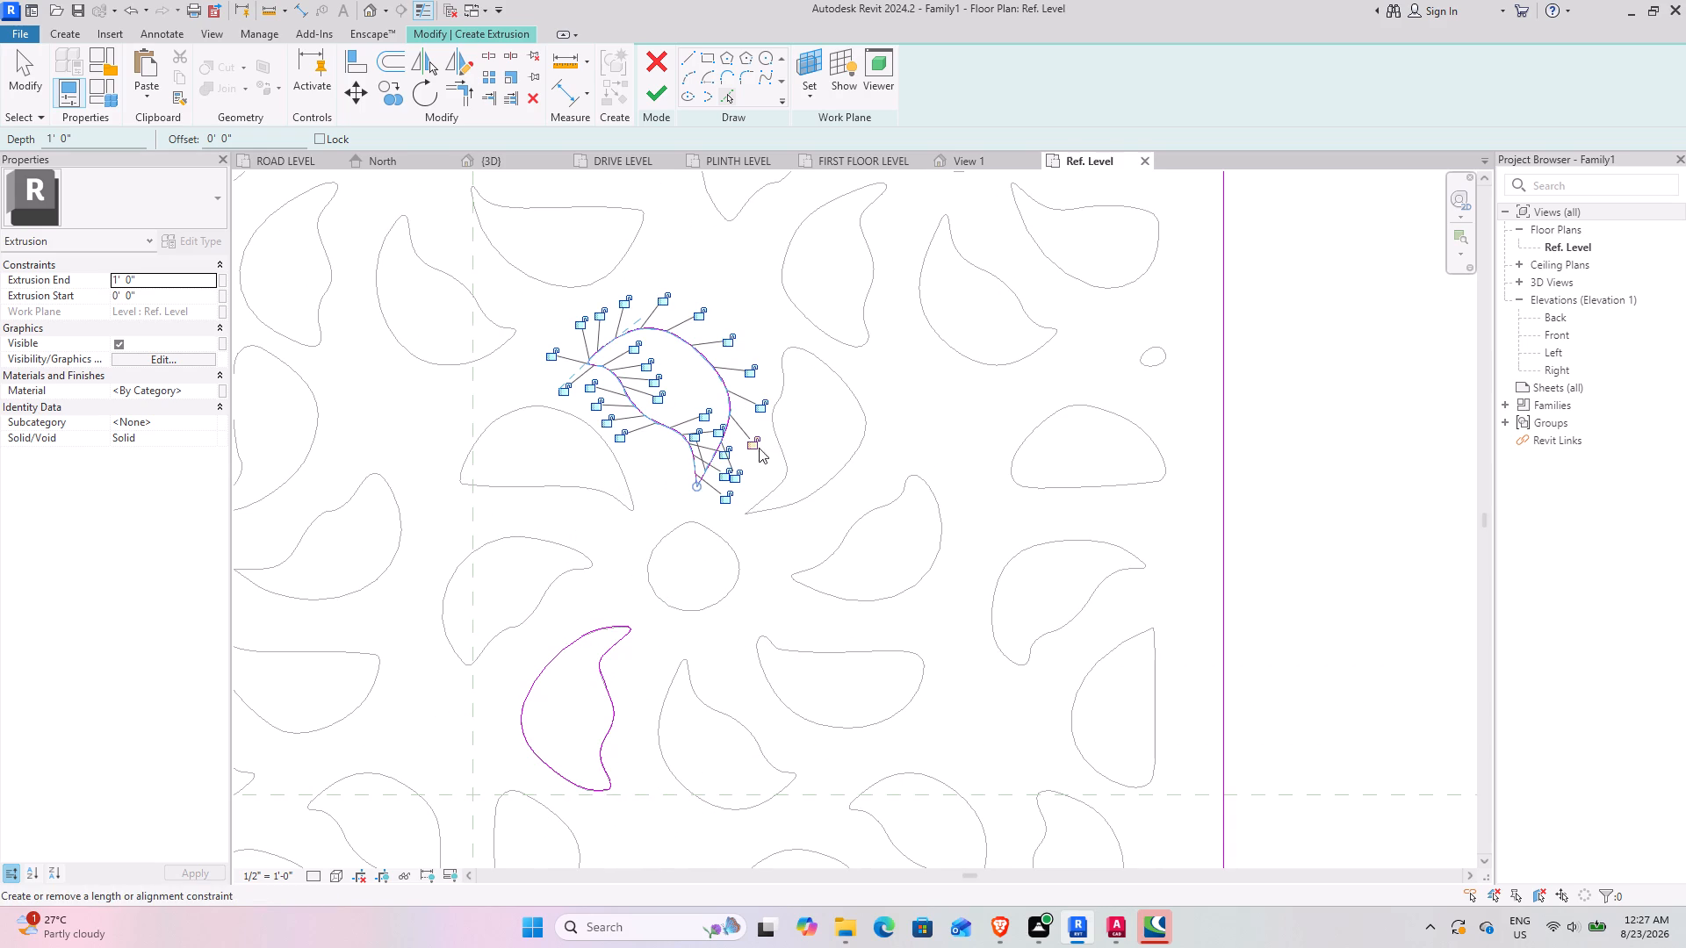
{"action": "key", "text": "Tab"}
{"action": "left_click", "coordinate": [814, 499]}
{"action": "key", "text": "Tab"}
{"action": "left_click", "coordinate": [736, 574]}
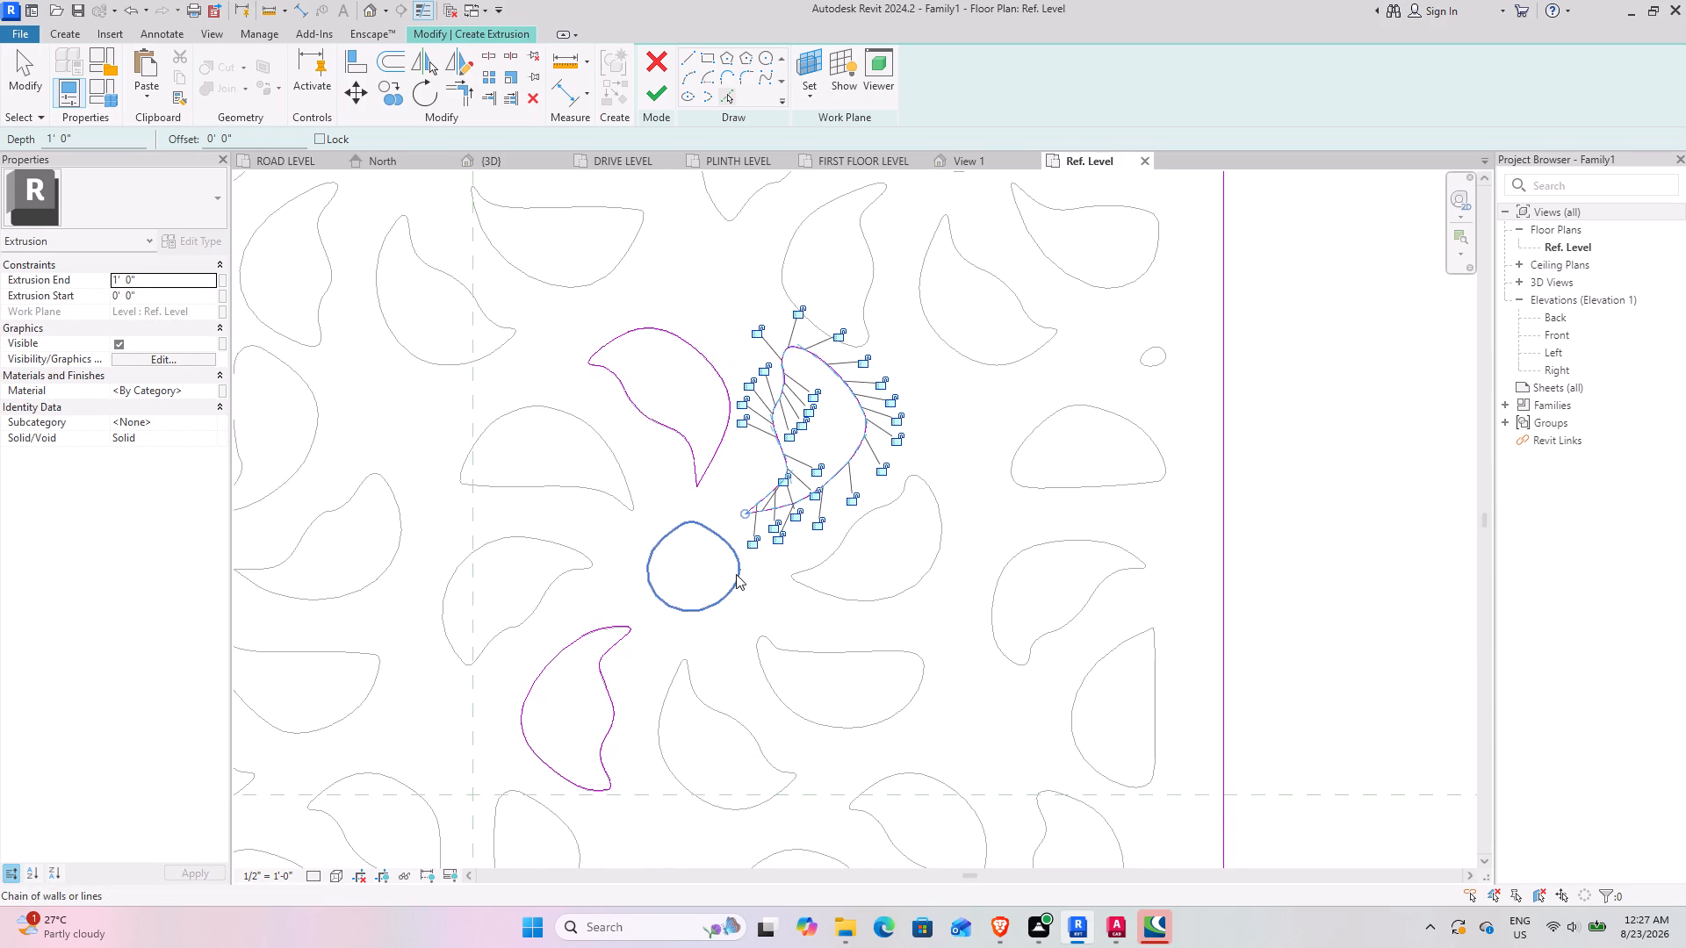
Pick that flower's remaining five petal outlines, on its right, bottom and left sides, as closed sketch loops.
{"action": "key", "text": "Tab"}
{"action": "left_click", "coordinate": [872, 596]}
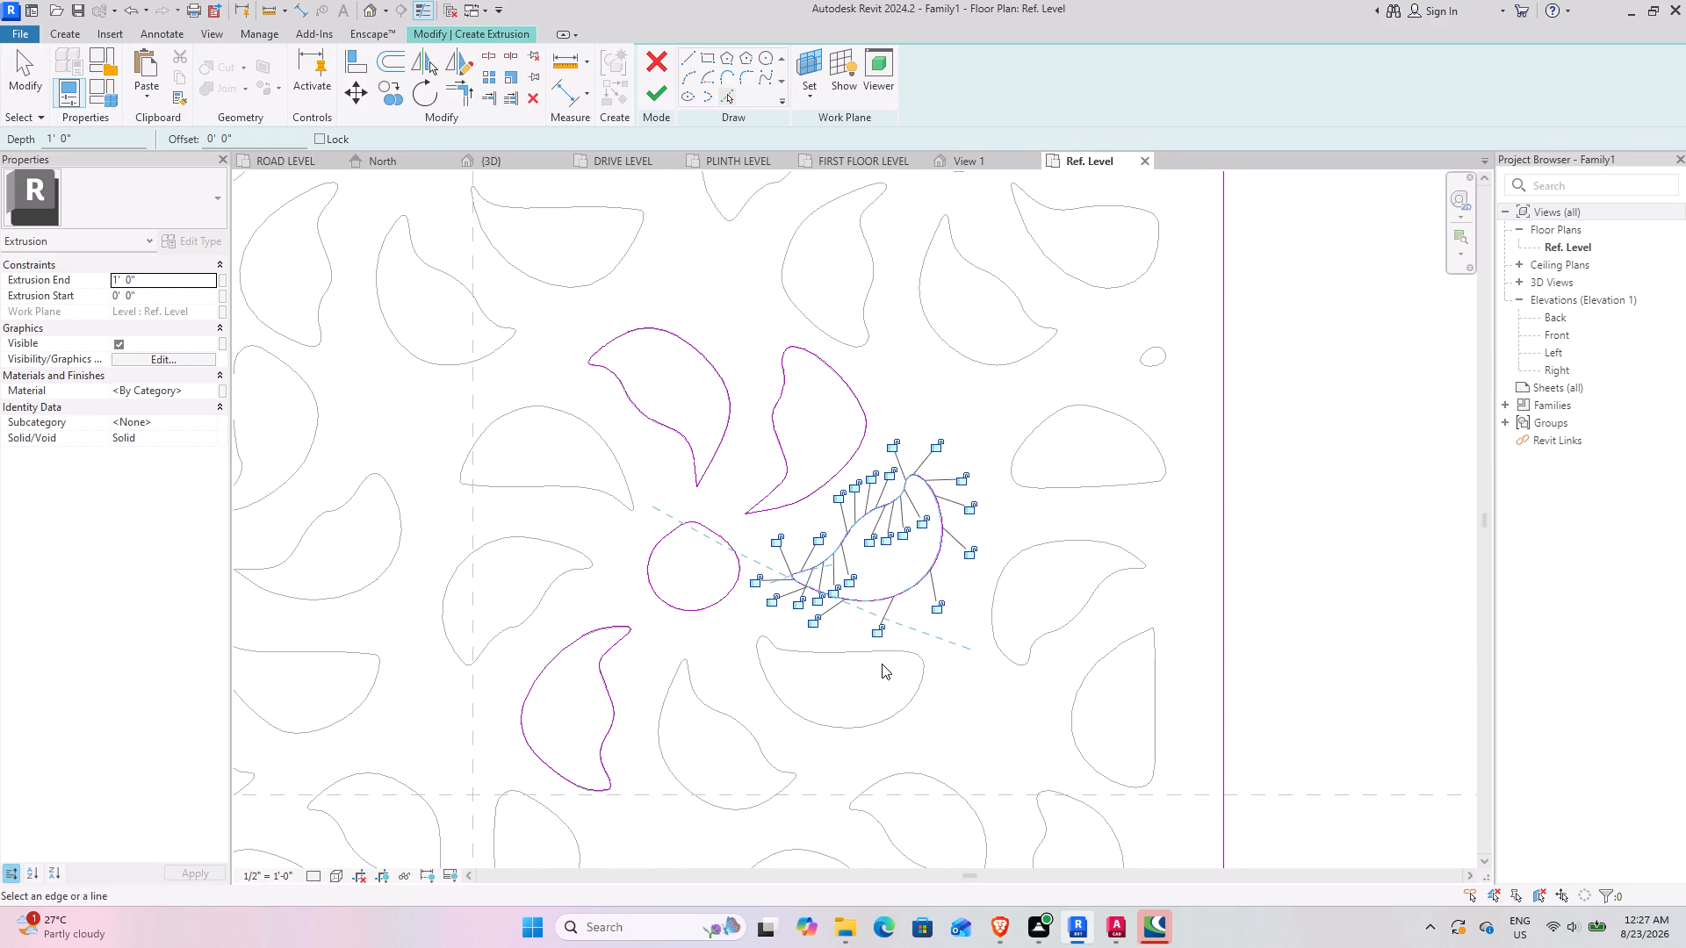
{"action": "key", "text": "Tab"}
{"action": "left_click", "coordinate": [877, 655]}
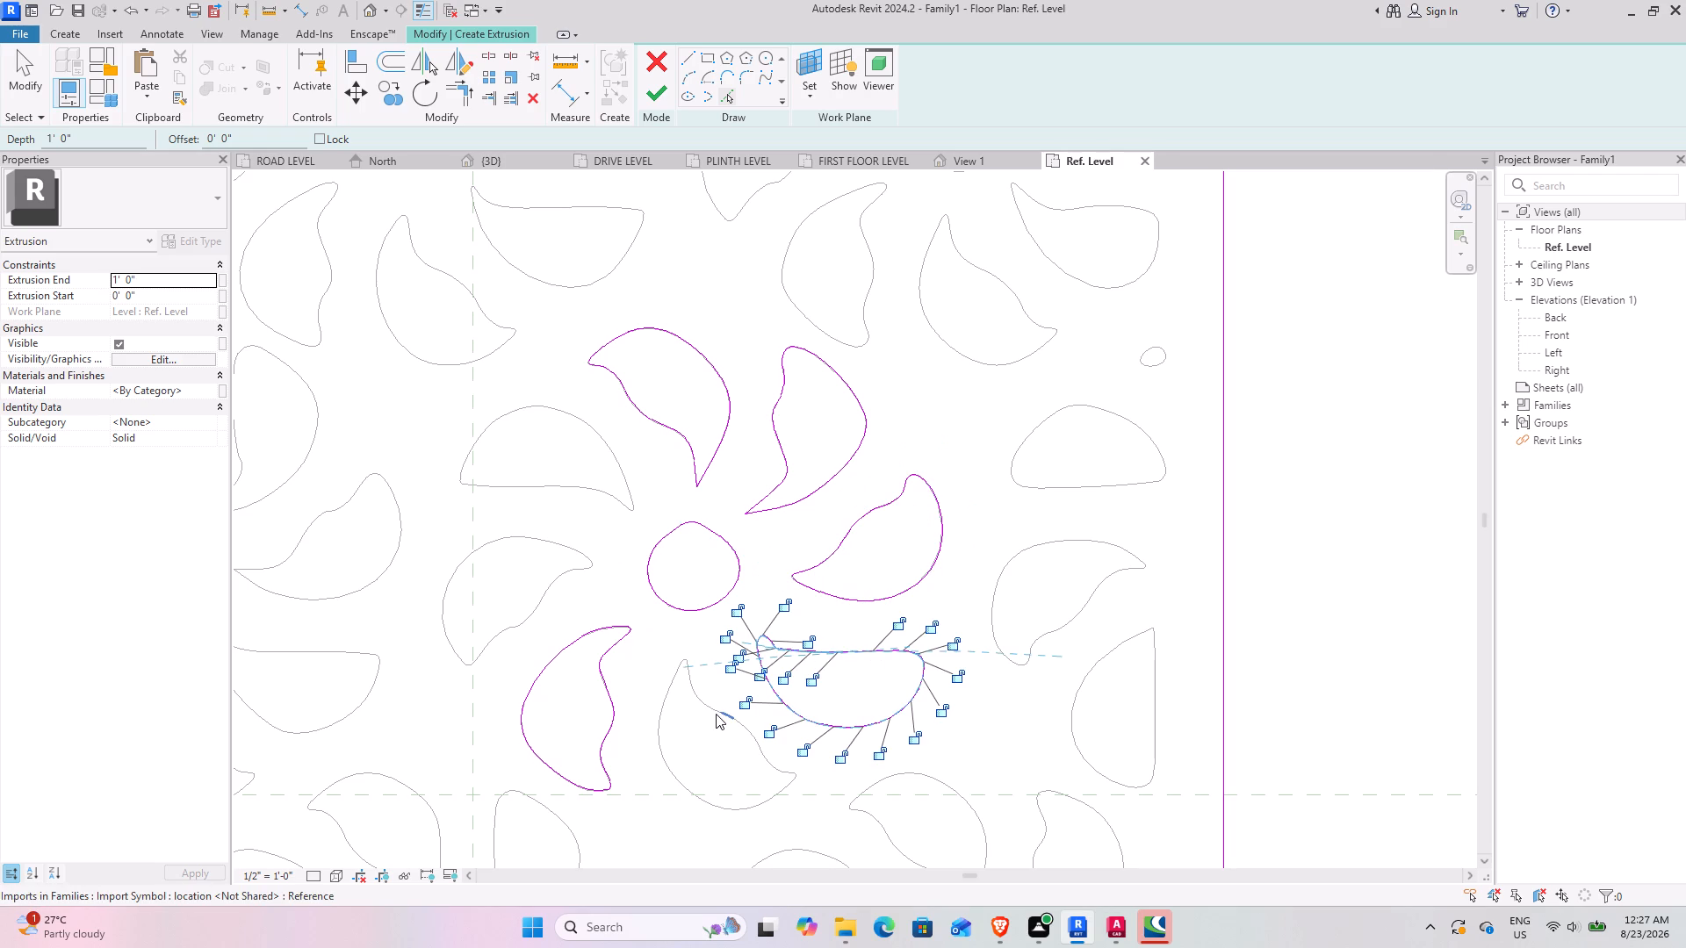
{"action": "key", "text": "Tab"}
{"action": "left_click", "coordinate": [716, 714]}
{"action": "key", "text": "Tab"}
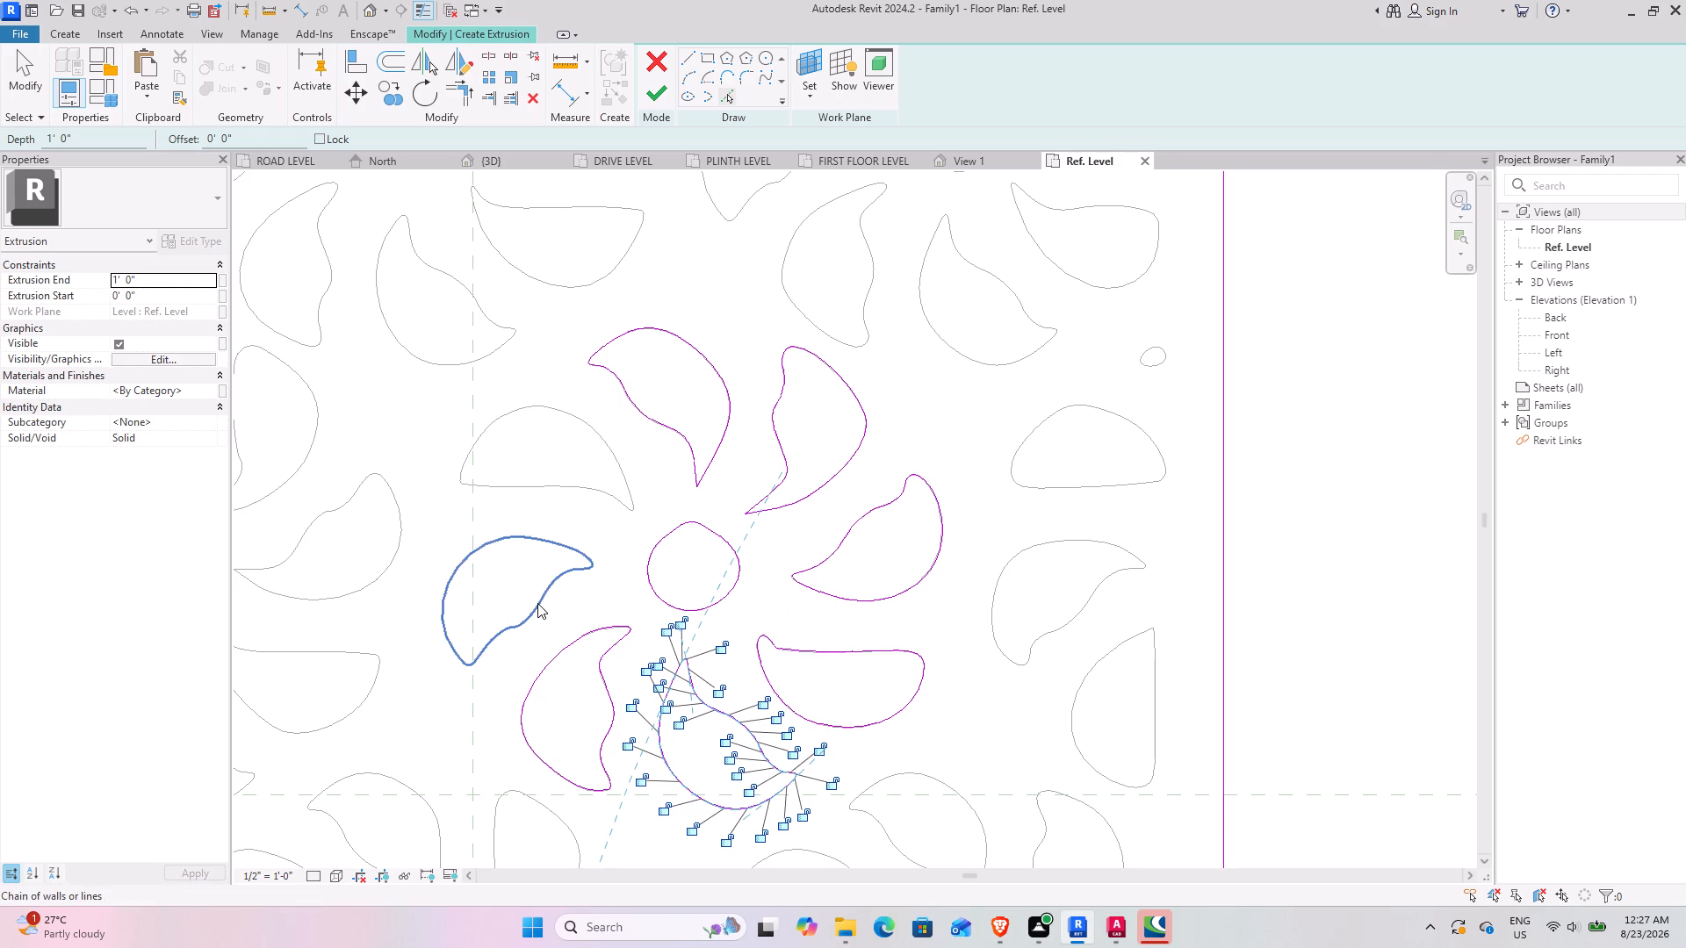
{"action": "left_click", "coordinate": [537, 603]}
{"action": "key", "text": "Tab"}
{"action": "left_click", "coordinate": [587, 496]}
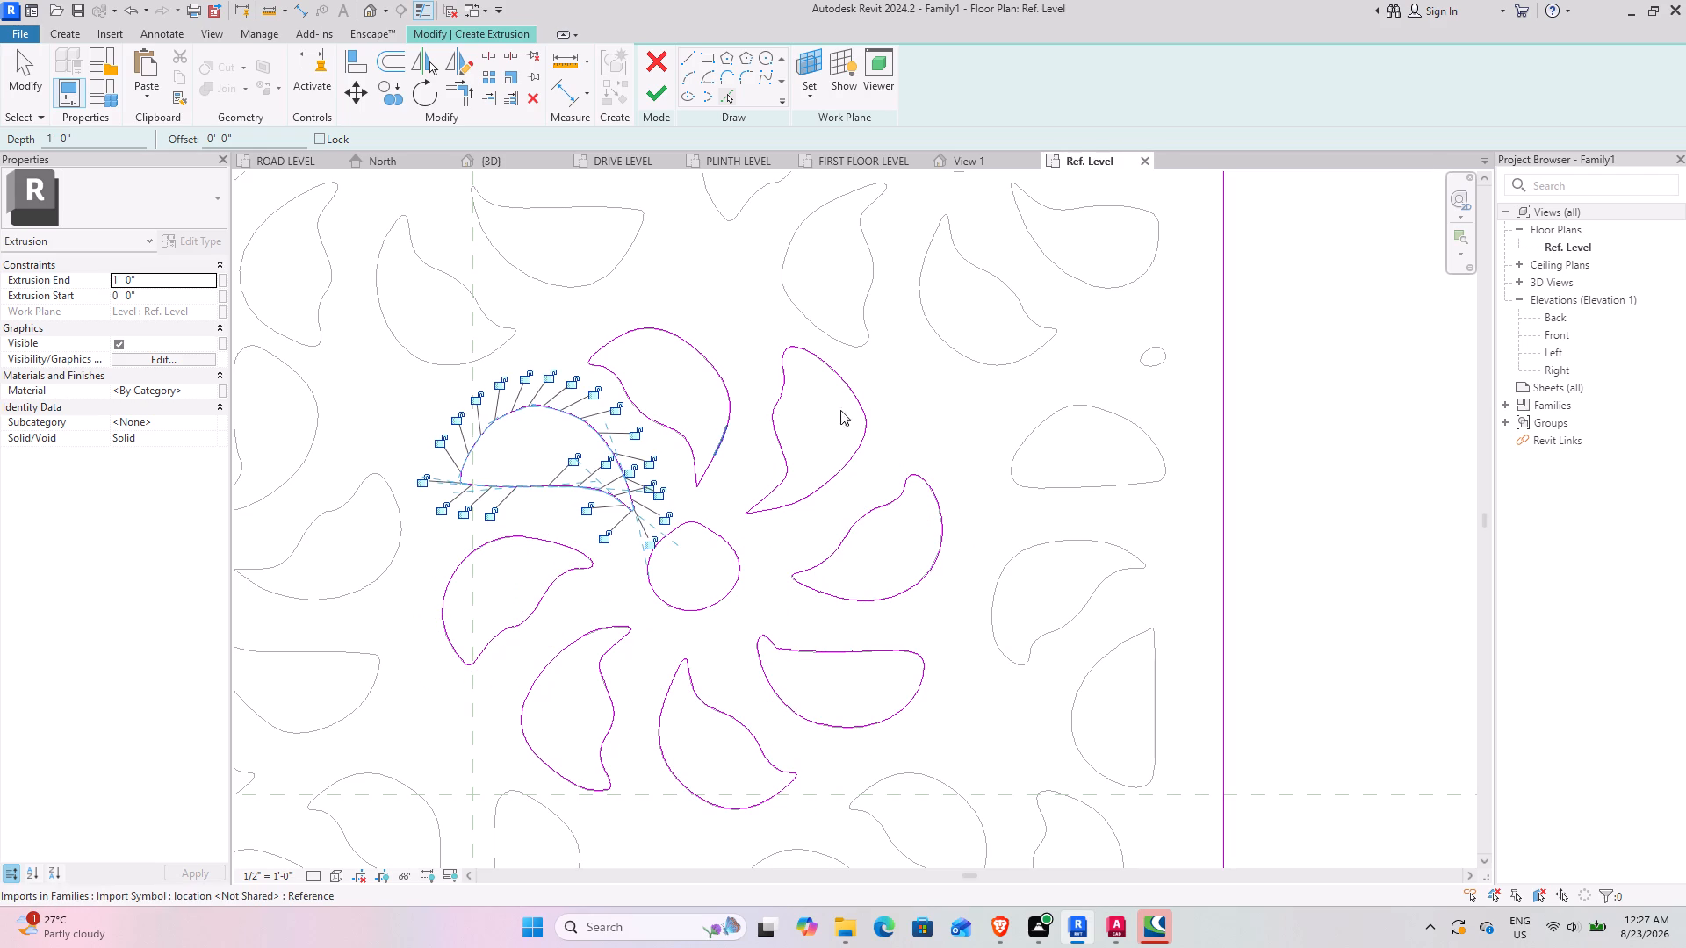
Pick the five petal outlines above and beside that flower, towards the panel's right border, as closed sketch loops.
{"action": "key", "text": "Tab"}
{"action": "left_click", "coordinate": [860, 344]}
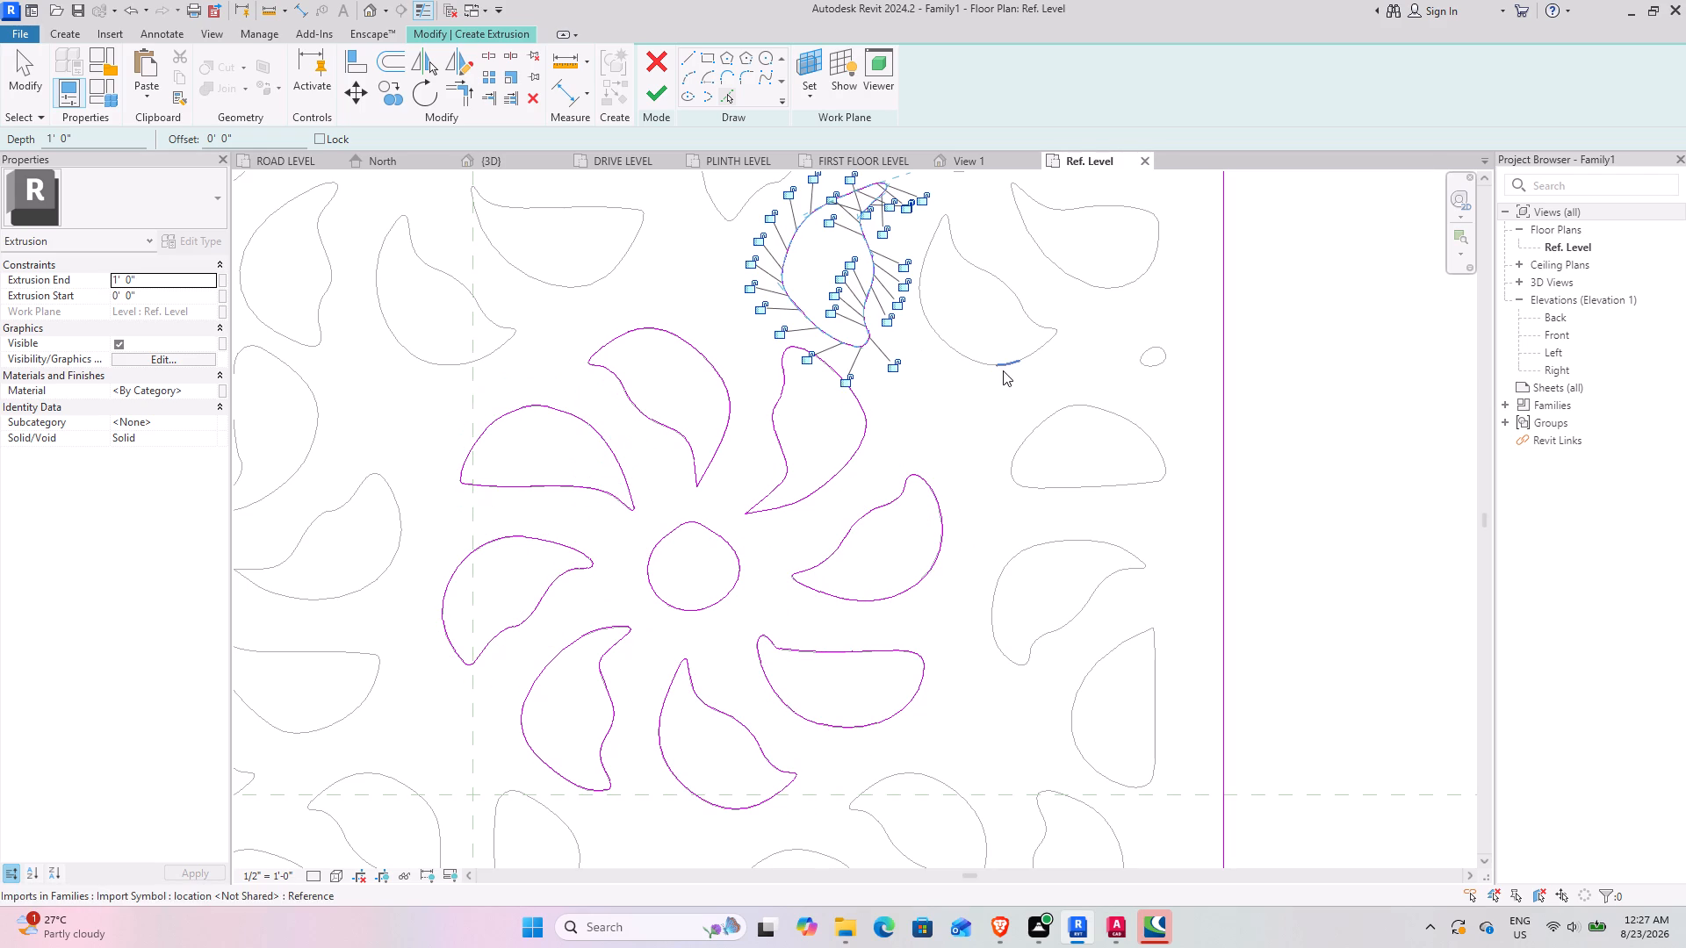
{"action": "key", "text": "Tab"}
{"action": "left_click", "coordinate": [1003, 370]}
{"action": "key", "text": "Tab"}
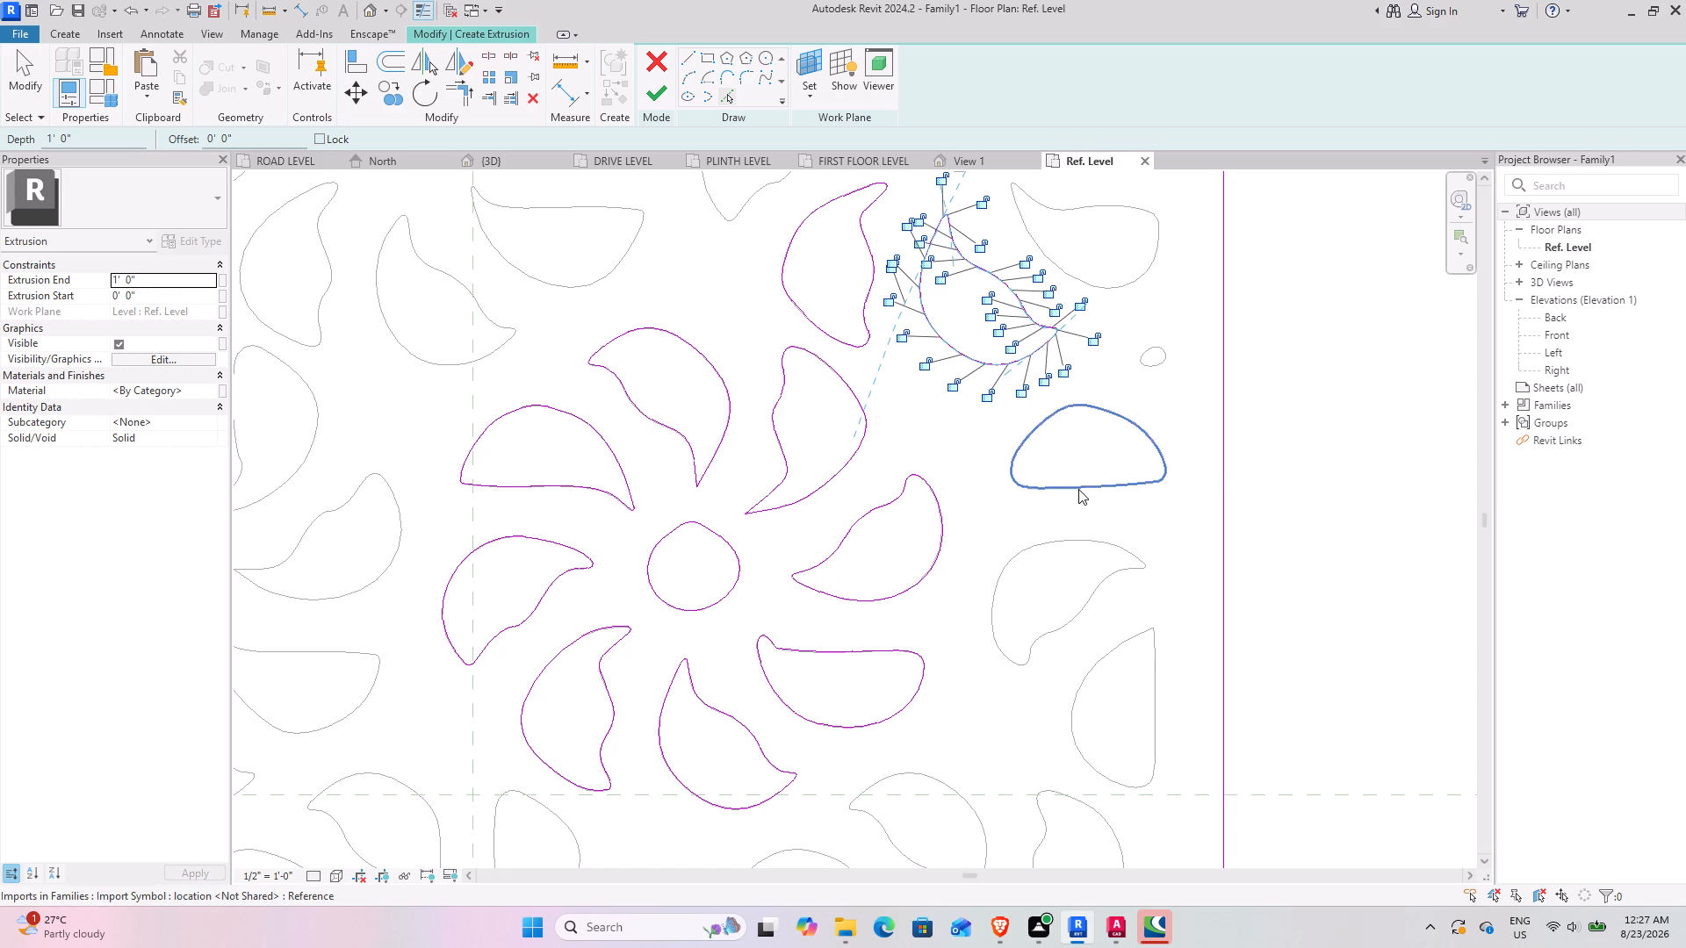
{"action": "left_click", "coordinate": [1078, 489]}
{"action": "key", "text": "Tab"}
{"action": "left_click", "coordinate": [1052, 548]}
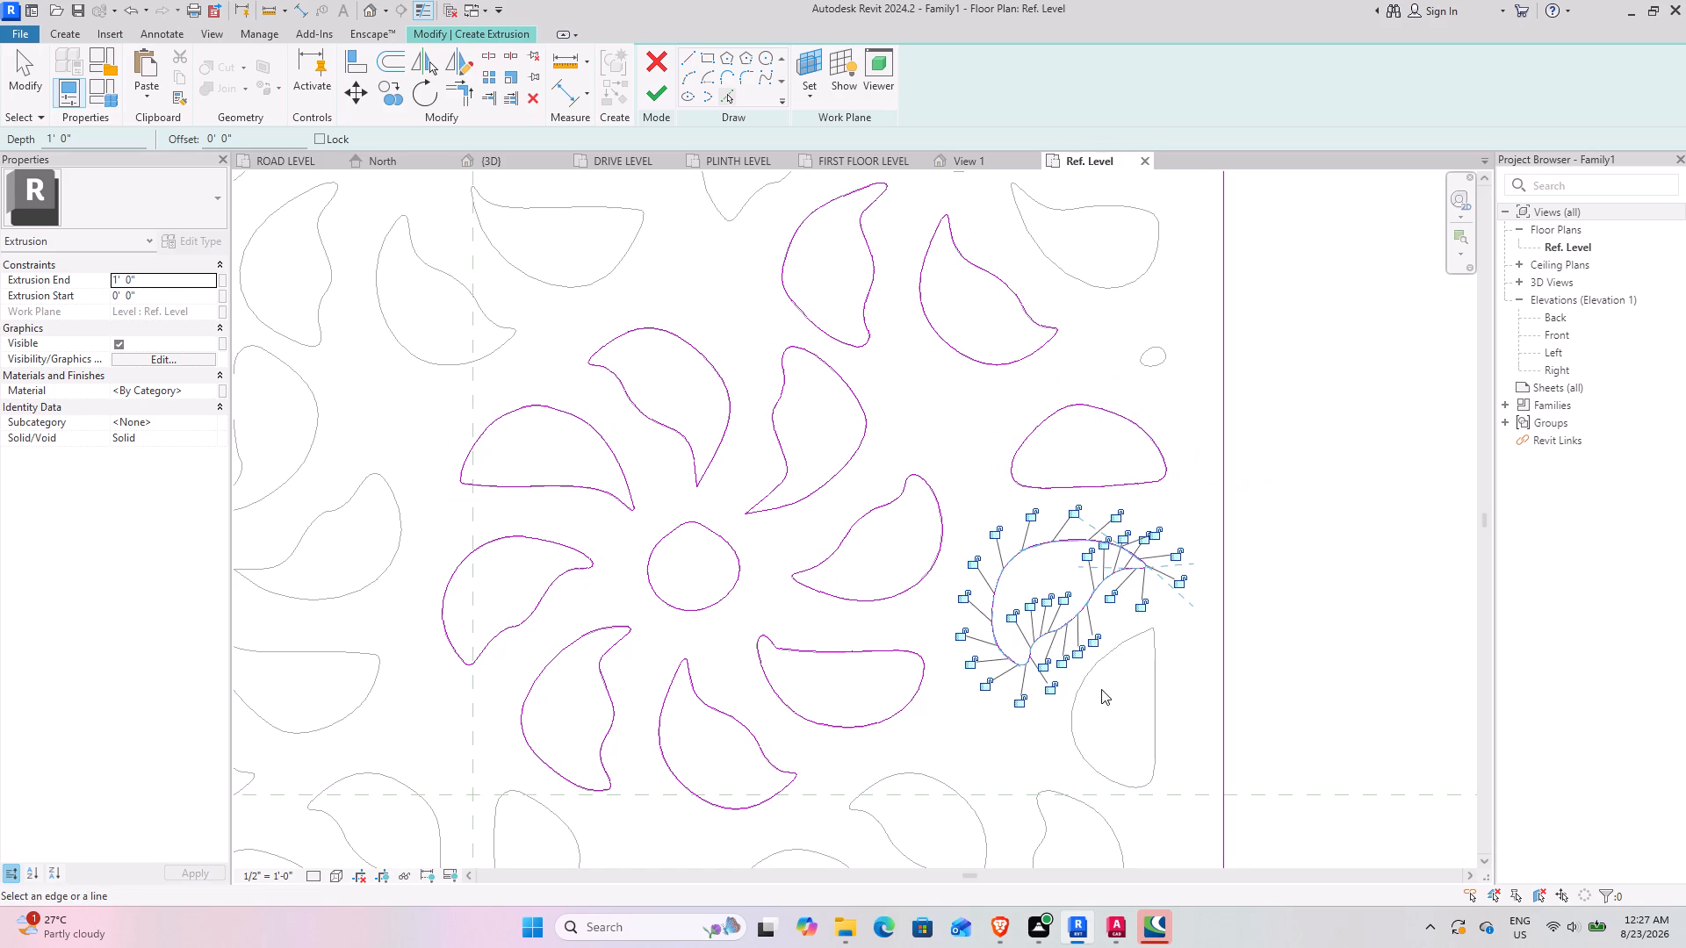
{"action": "key", "text": "Tab"}
{"action": "left_click", "coordinate": [1152, 694]}
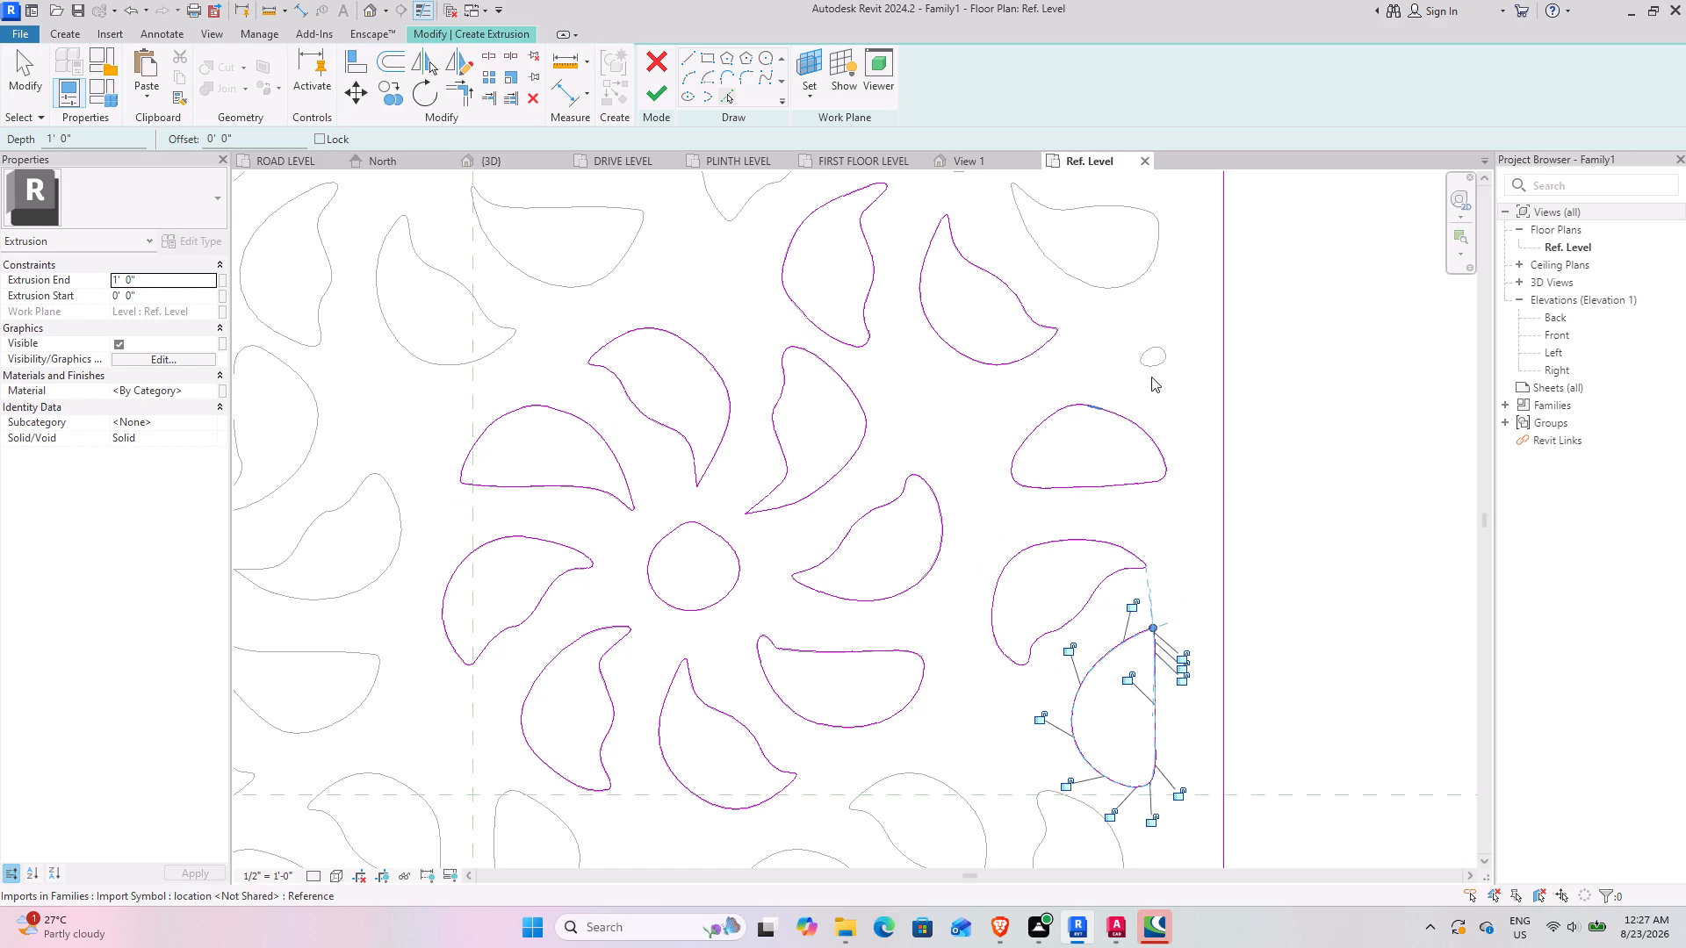
Add the next flower up beside the right border to the sketch: its centre hole and lower-right, left, upper-left and top petals.
{"action": "middle_click_drag", "start_coordinate": [1139, 332], "coordinate": [1120, 482]}
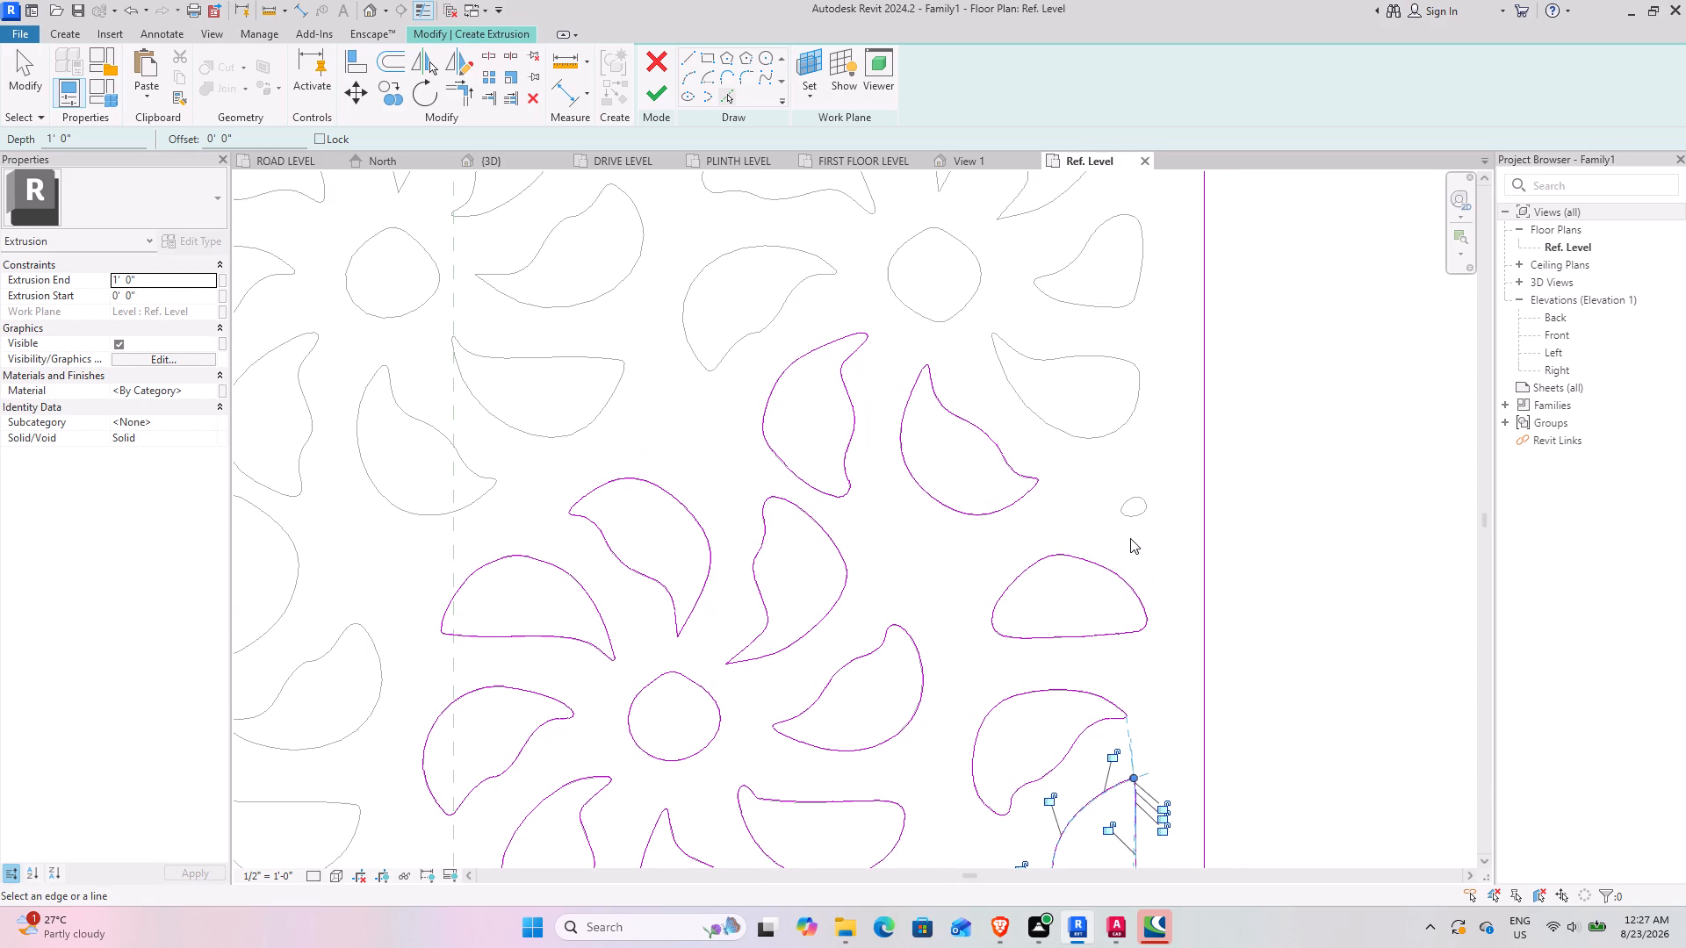
{"action": "key", "text": "Tab"}
{"action": "left_click", "coordinate": [1093, 434]}
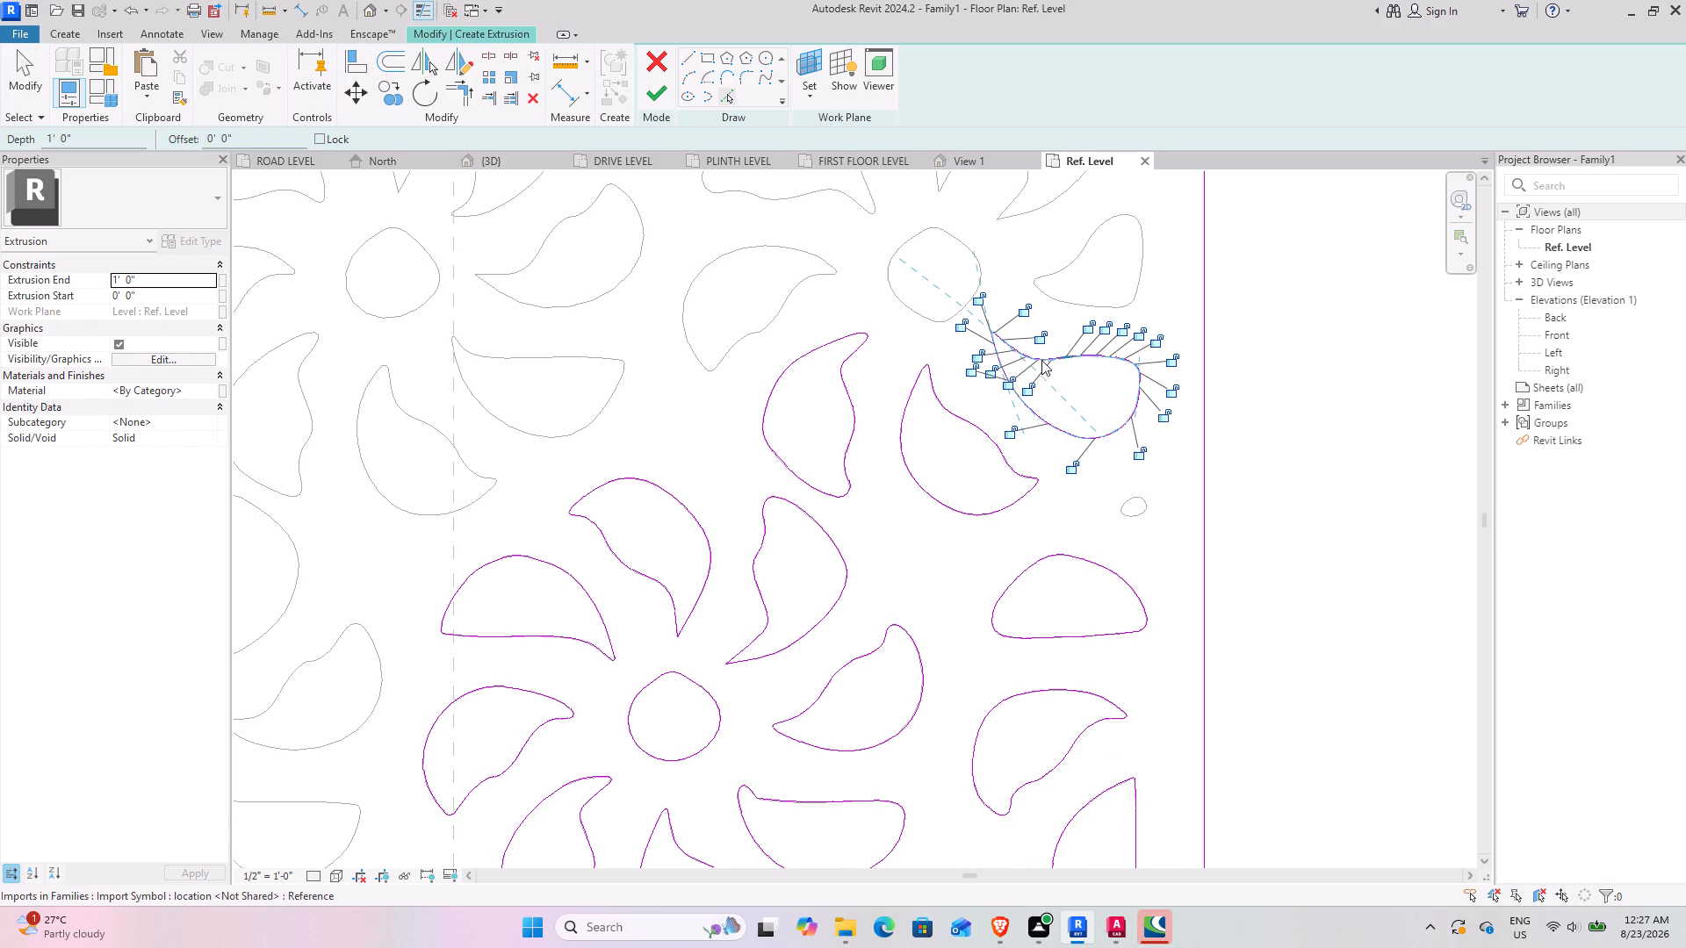
{"action": "middle_click_drag", "start_coordinate": [923, 320], "coordinate": [888, 521]}
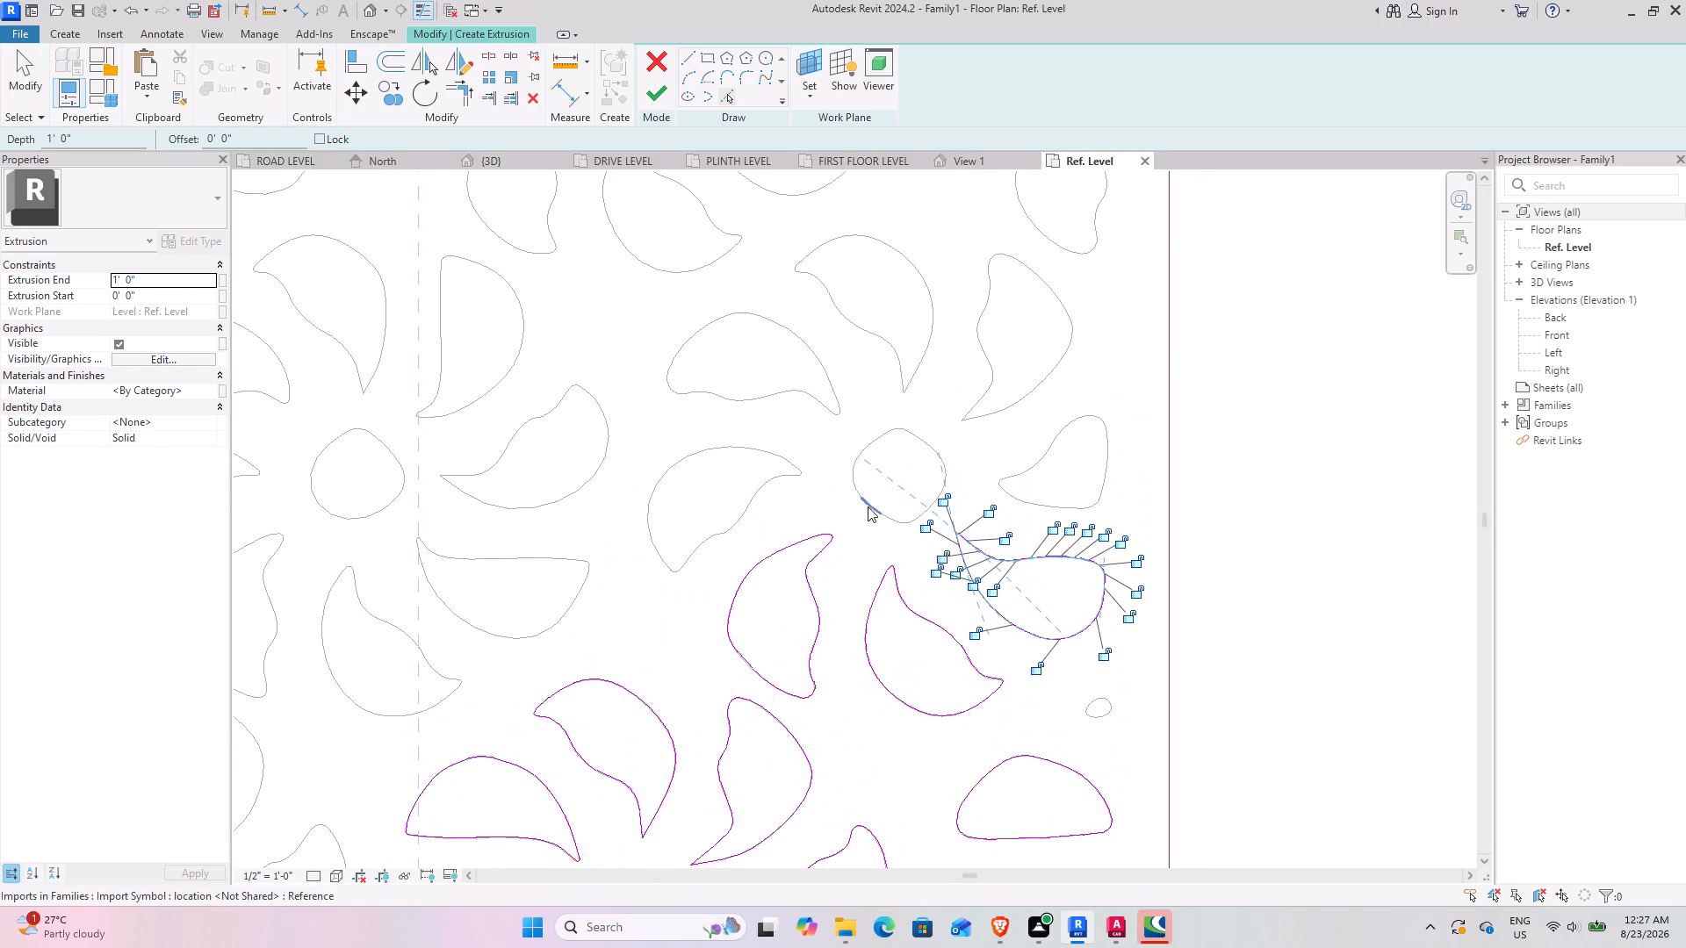
{"action": "key", "text": "Tab"}
{"action": "left_click", "coordinate": [863, 499]}
{"action": "key", "text": "Tab"}
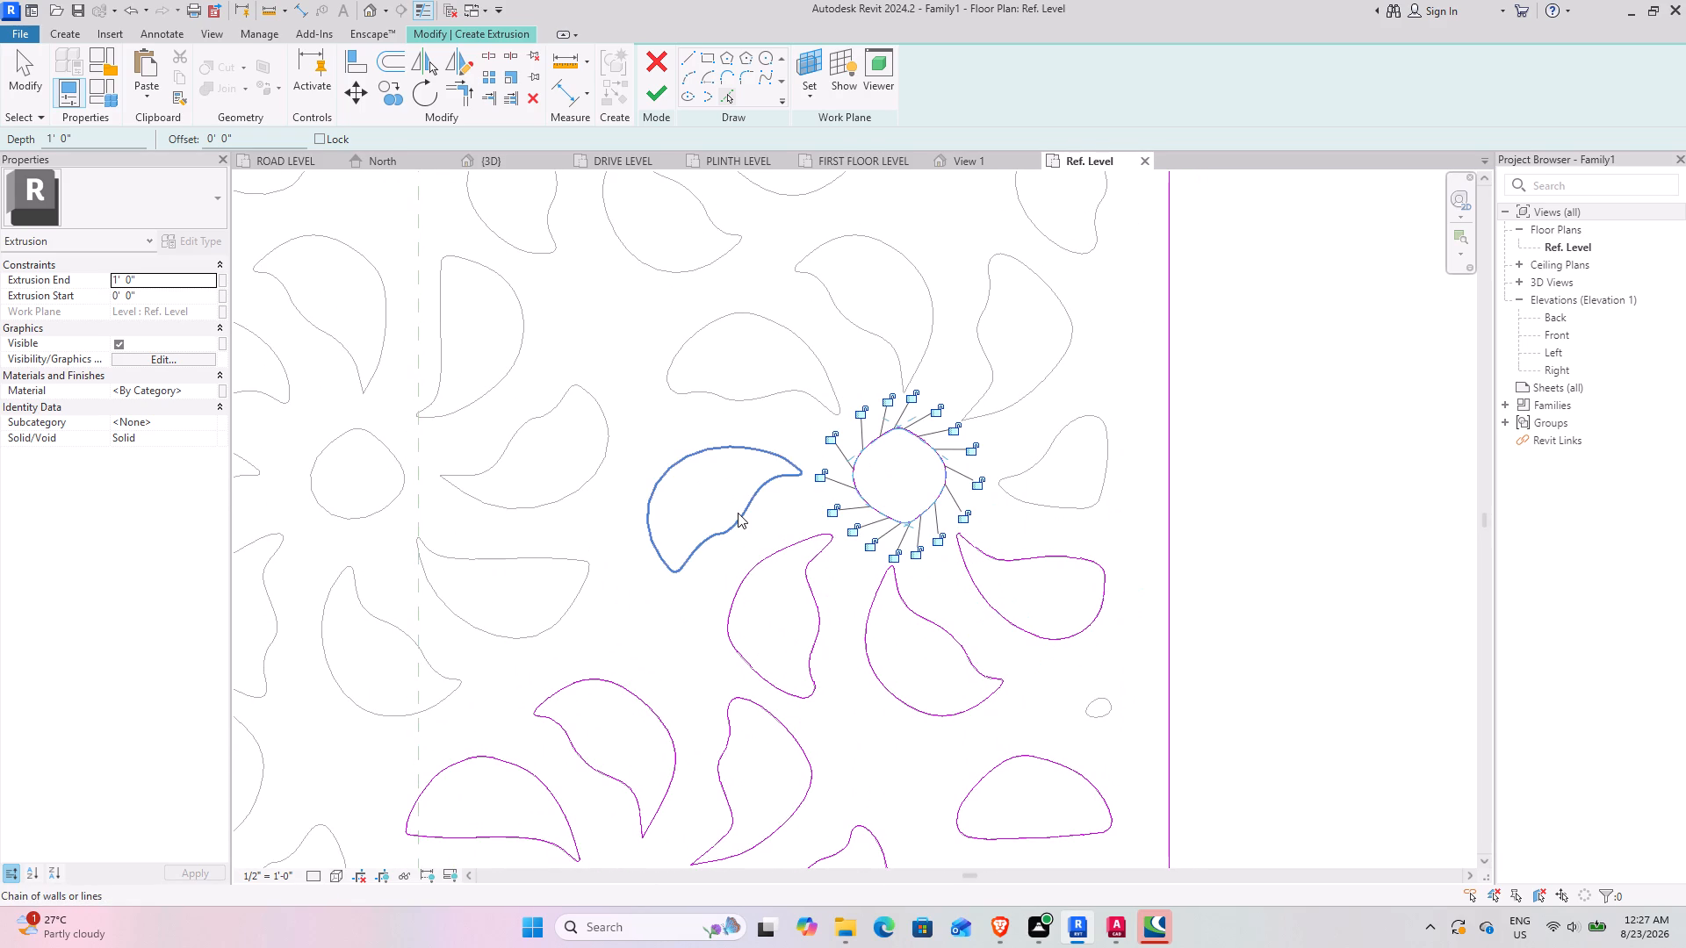
{"action": "left_click", "coordinate": [738, 513]}
{"action": "key", "text": "Tab"}
{"action": "left_click", "coordinate": [785, 389]}
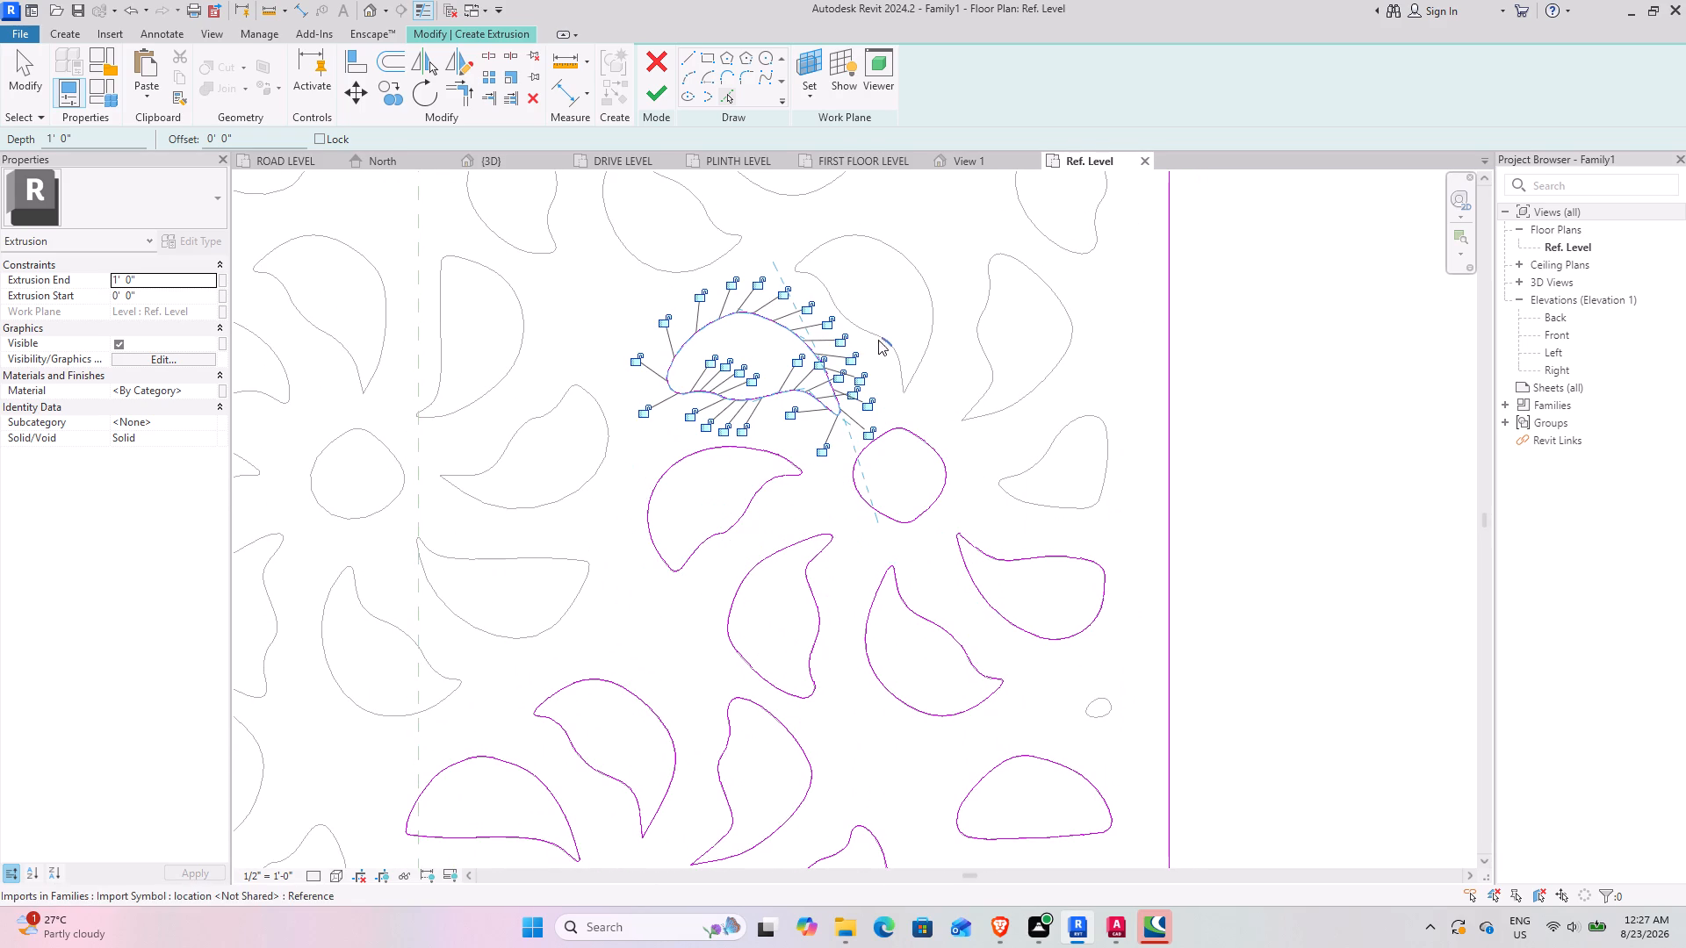
{"action": "key", "text": "Tab"}
{"action": "left_click", "coordinate": [878, 333]}
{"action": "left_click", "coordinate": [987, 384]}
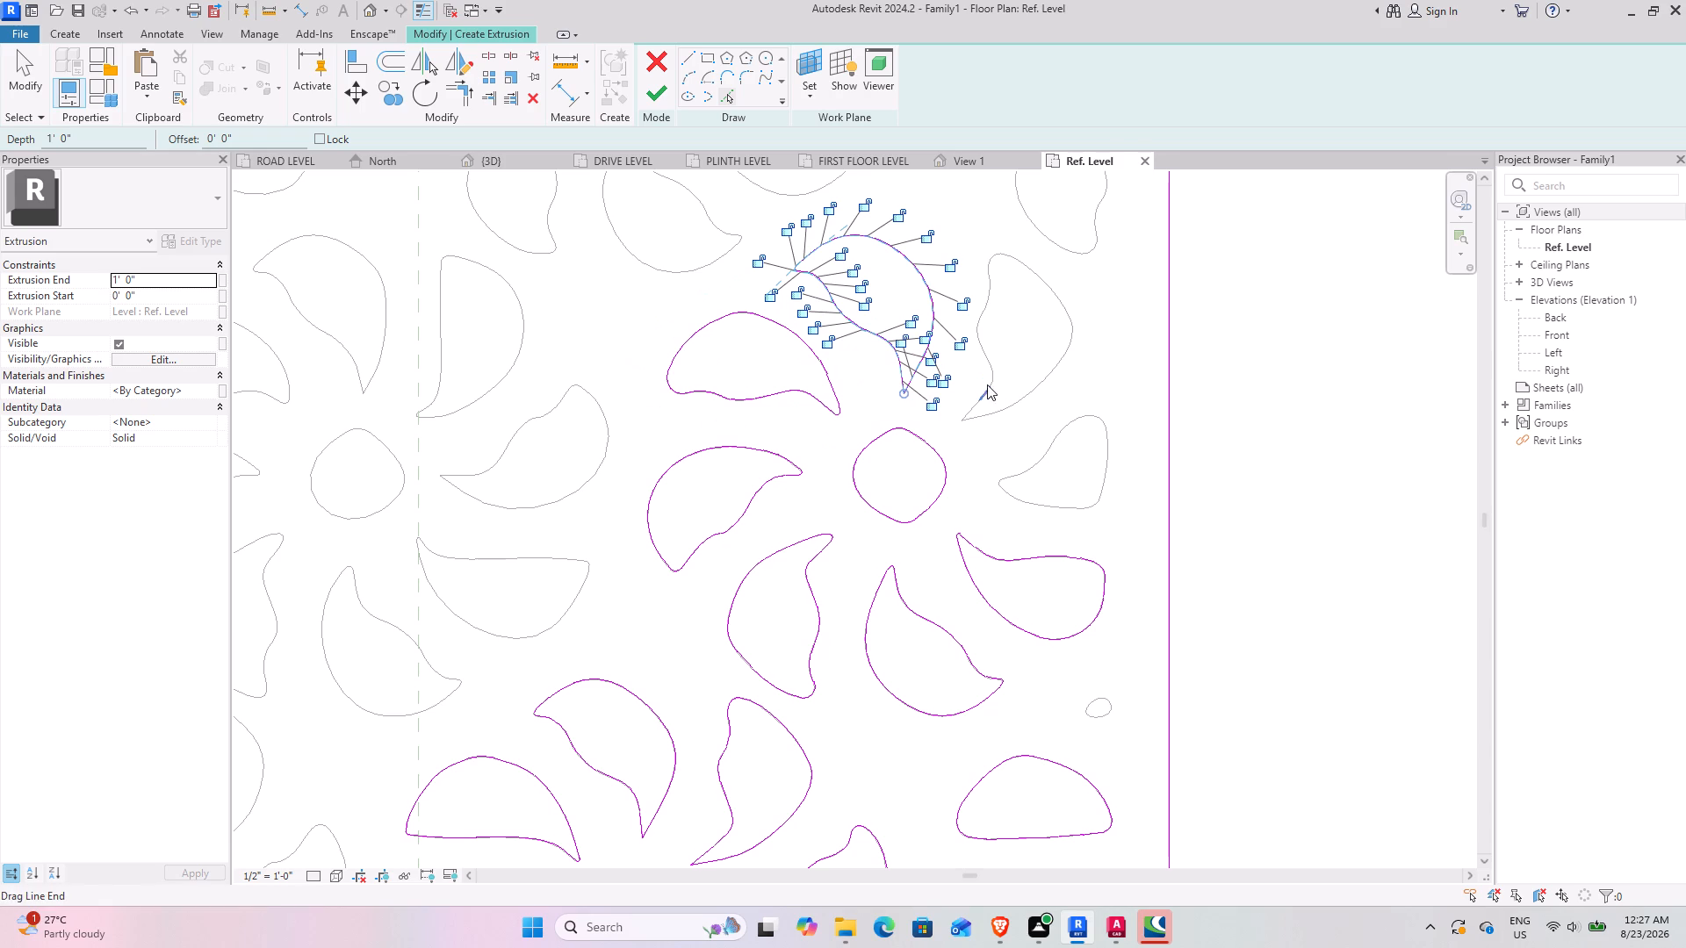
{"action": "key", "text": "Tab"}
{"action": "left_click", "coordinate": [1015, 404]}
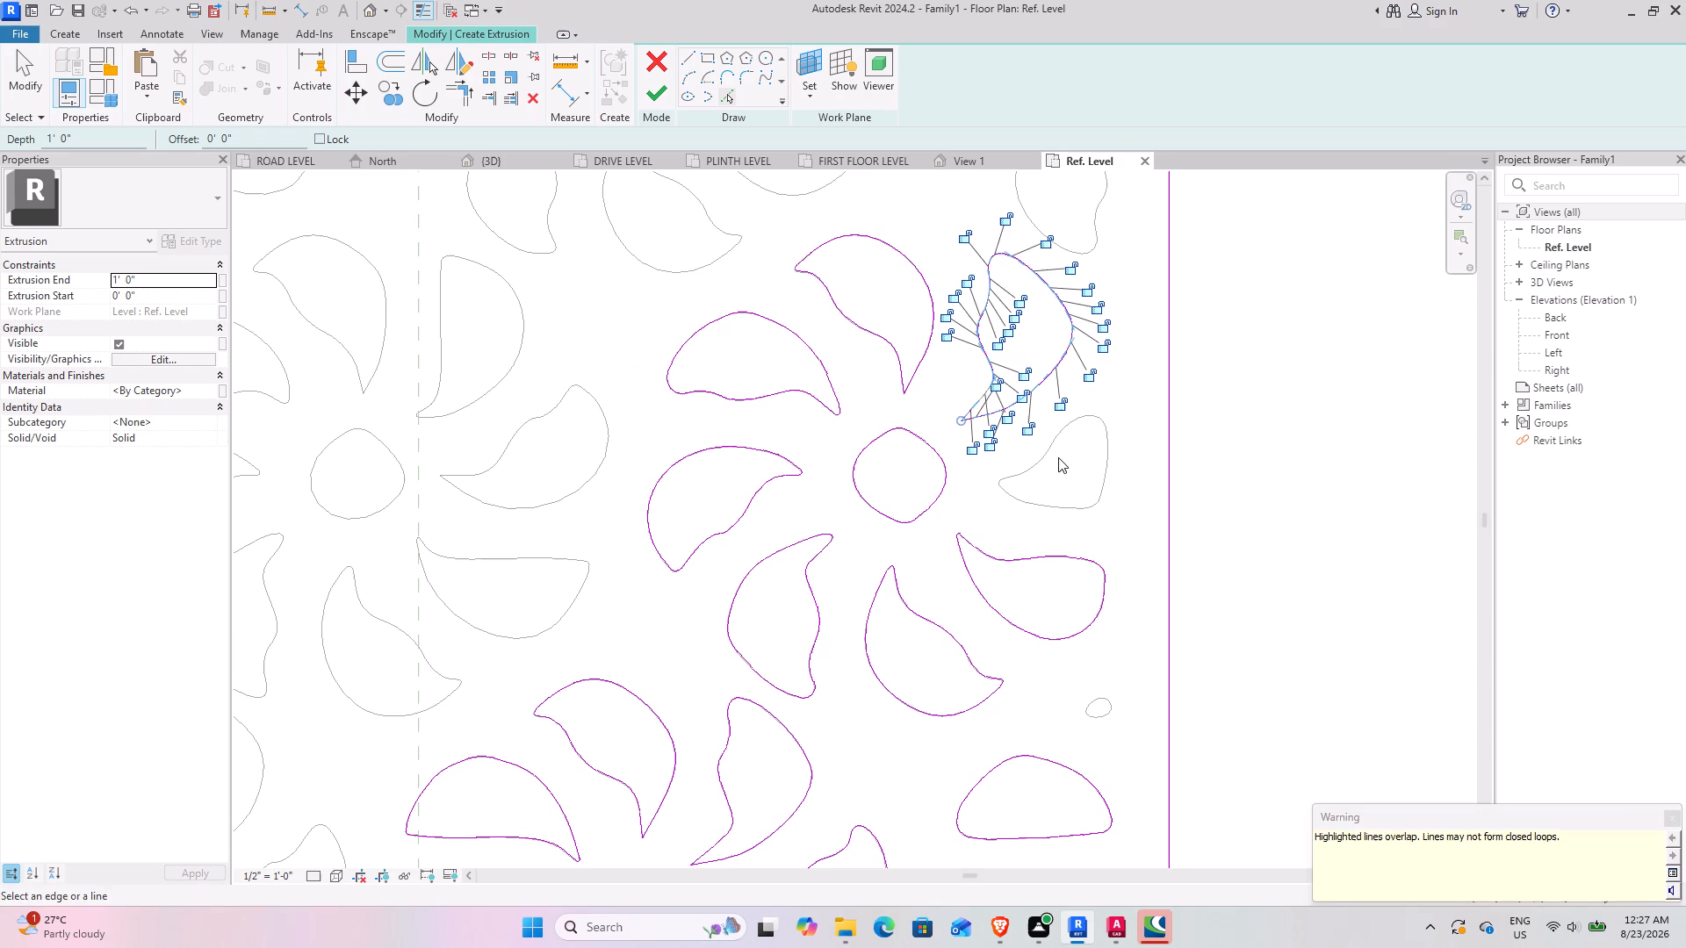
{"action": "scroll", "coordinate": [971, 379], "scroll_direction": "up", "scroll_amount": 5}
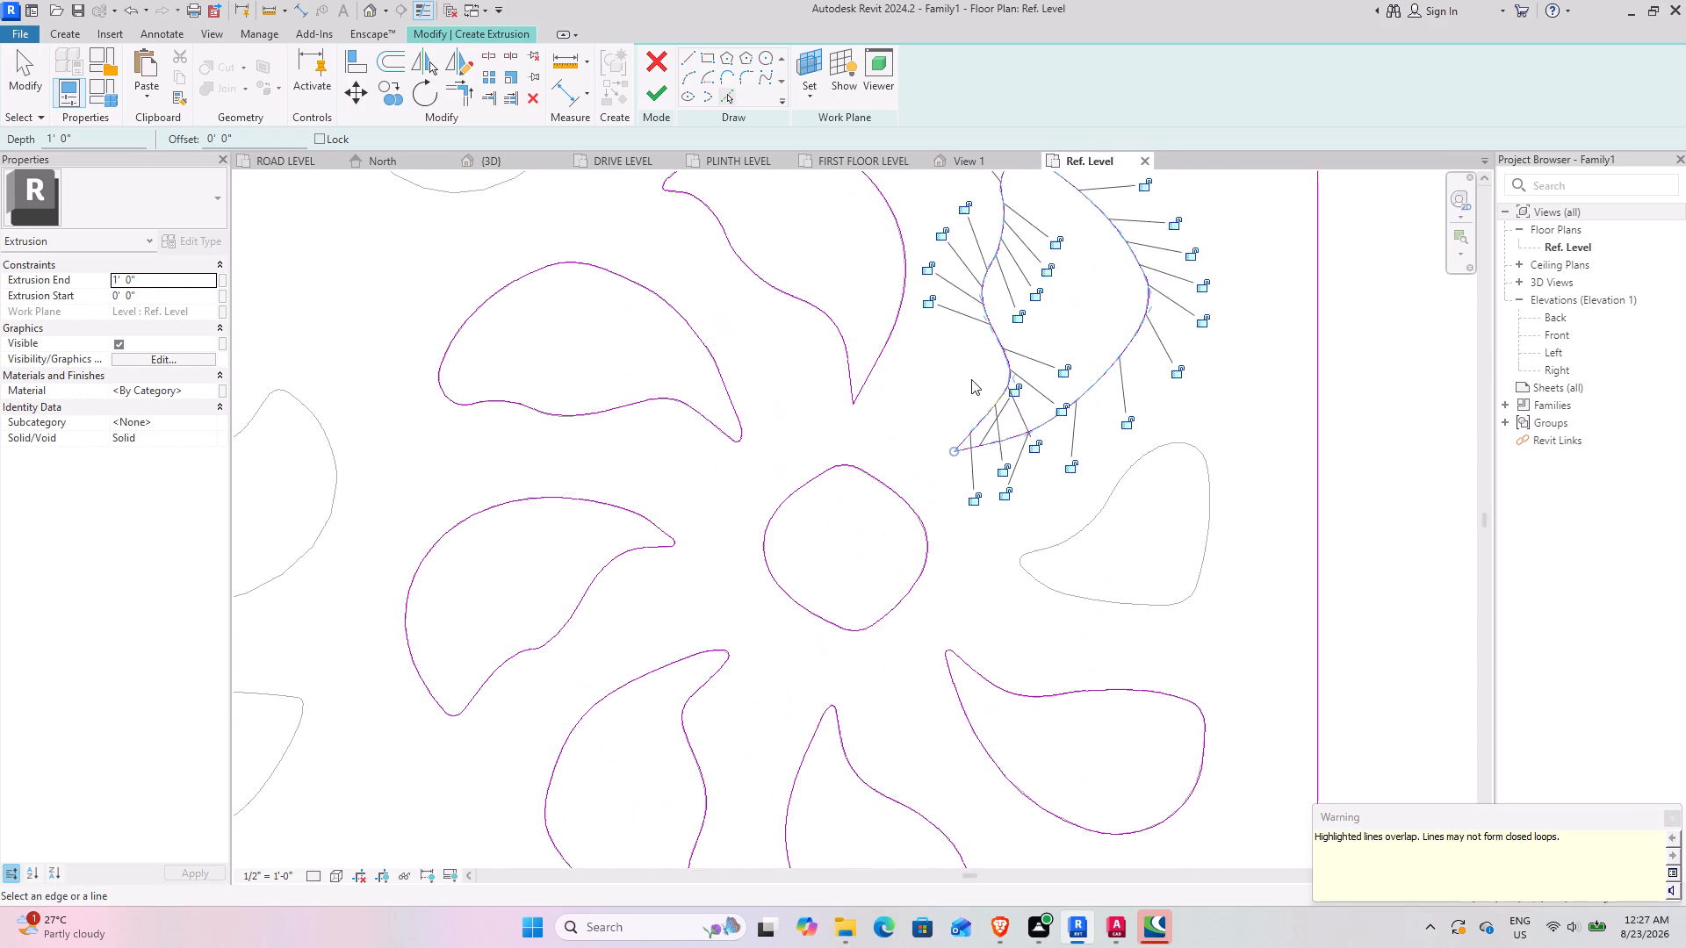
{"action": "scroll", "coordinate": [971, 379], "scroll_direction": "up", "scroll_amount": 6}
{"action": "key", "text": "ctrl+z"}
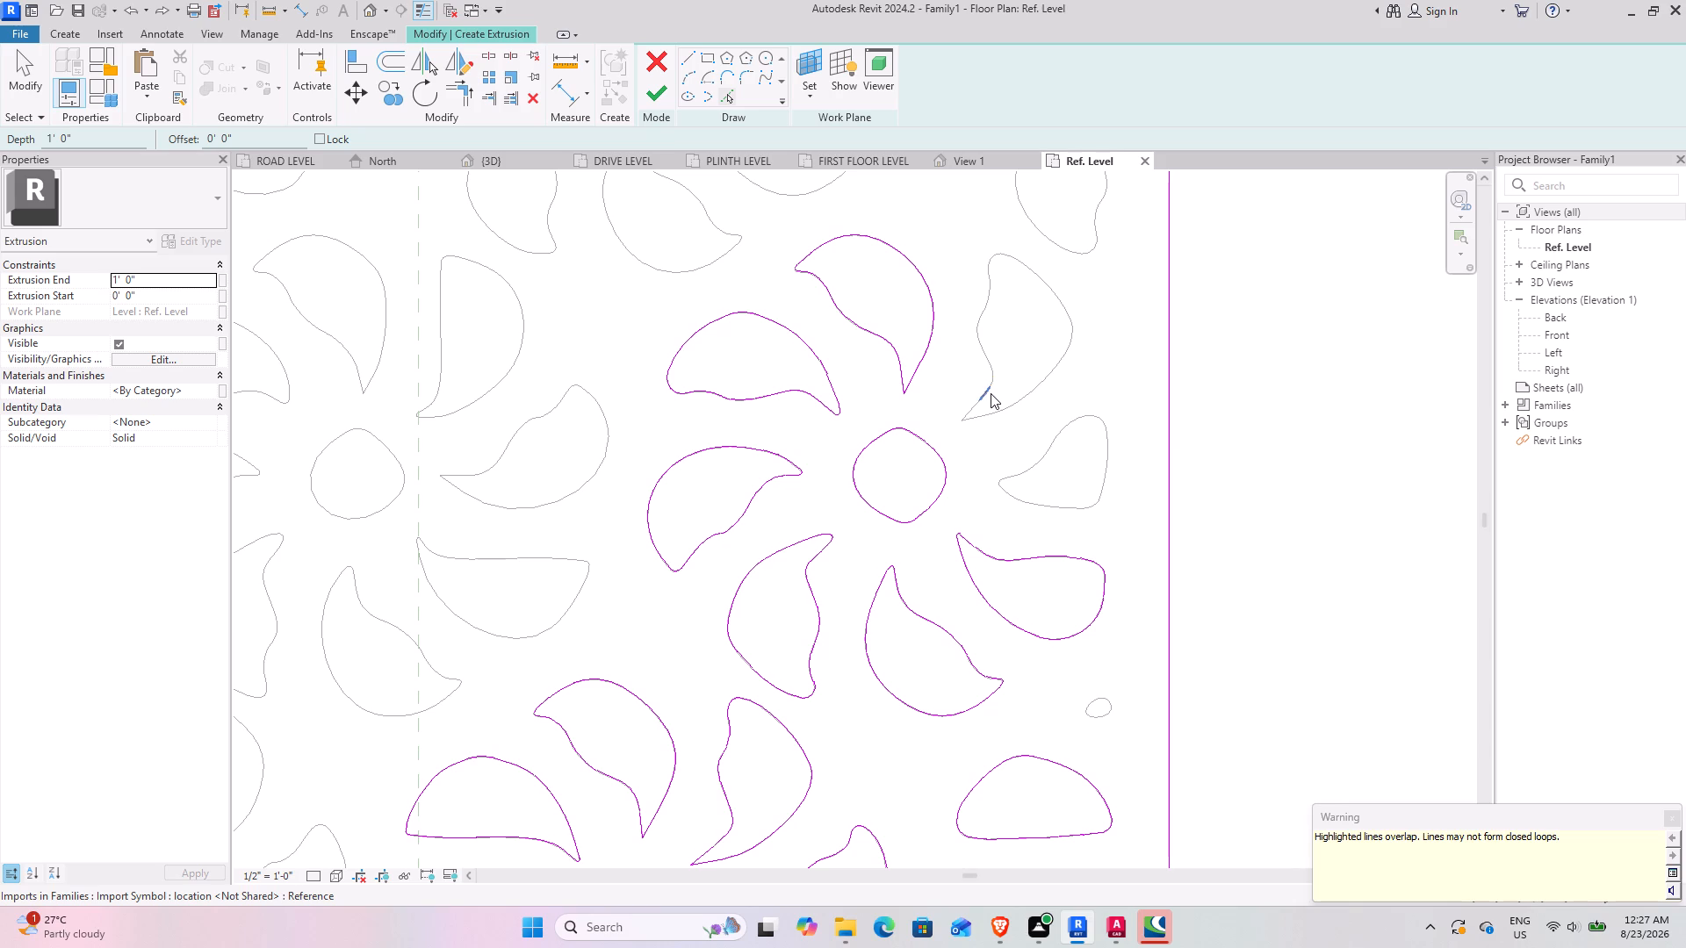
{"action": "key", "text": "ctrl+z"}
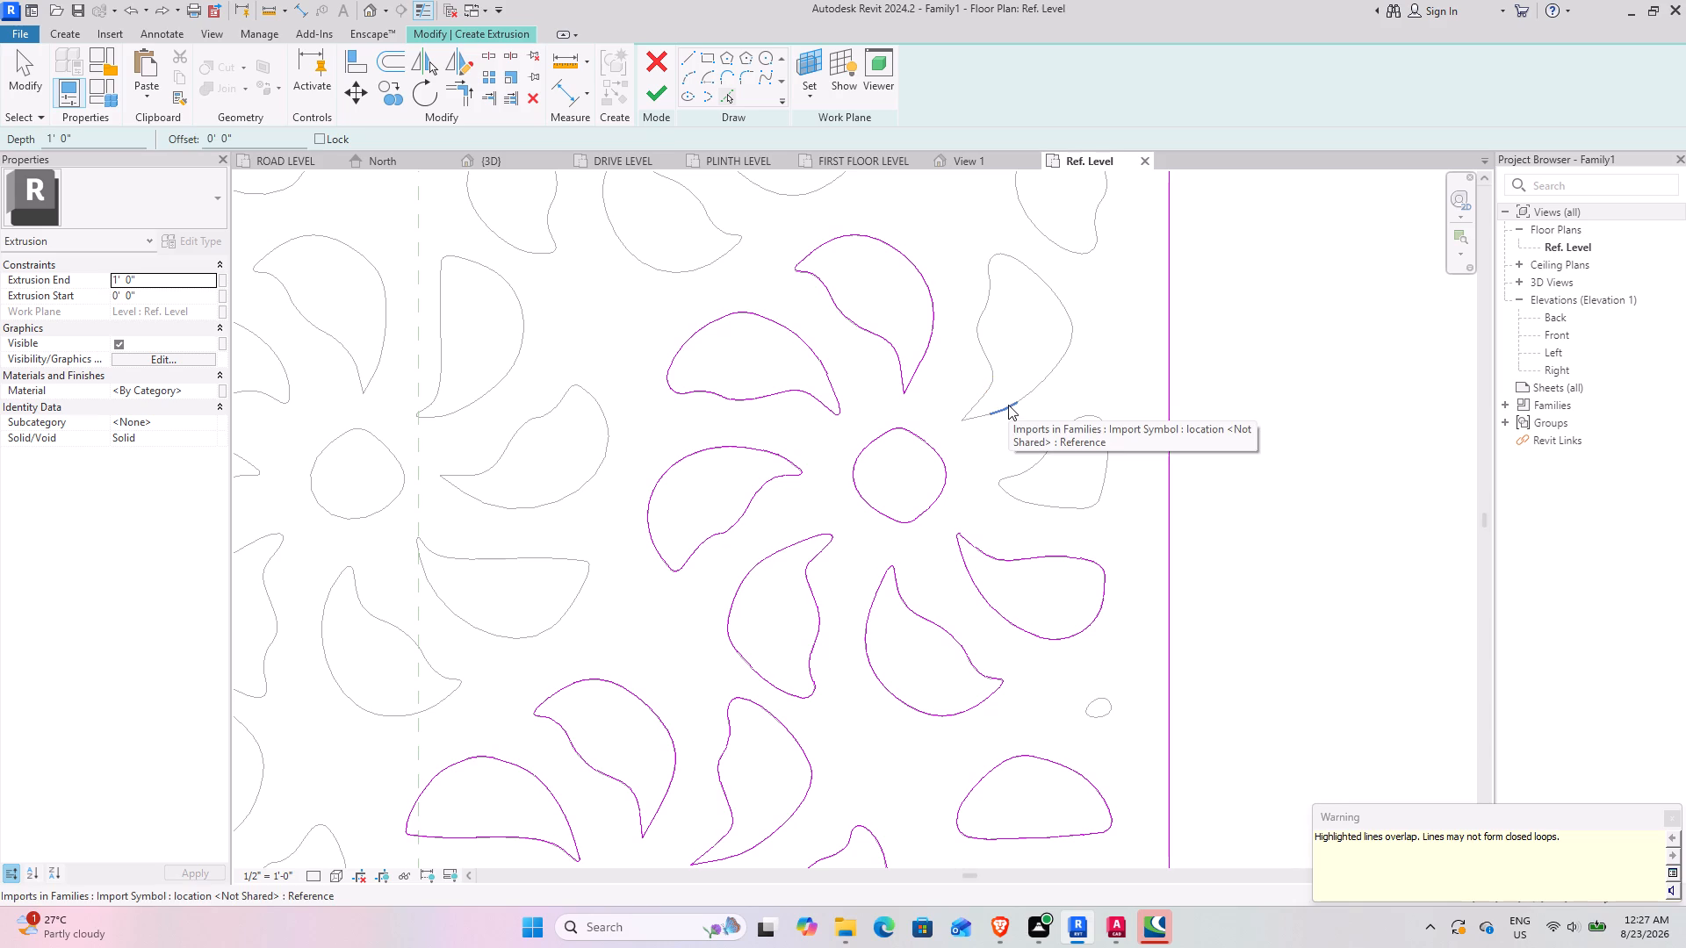
Pick the same flower's upper-right petal and the petal beside the right border as closed sketch loops.
{"action": "key", "text": "Tab"}
{"action": "left_click", "coordinate": [1008, 405]}
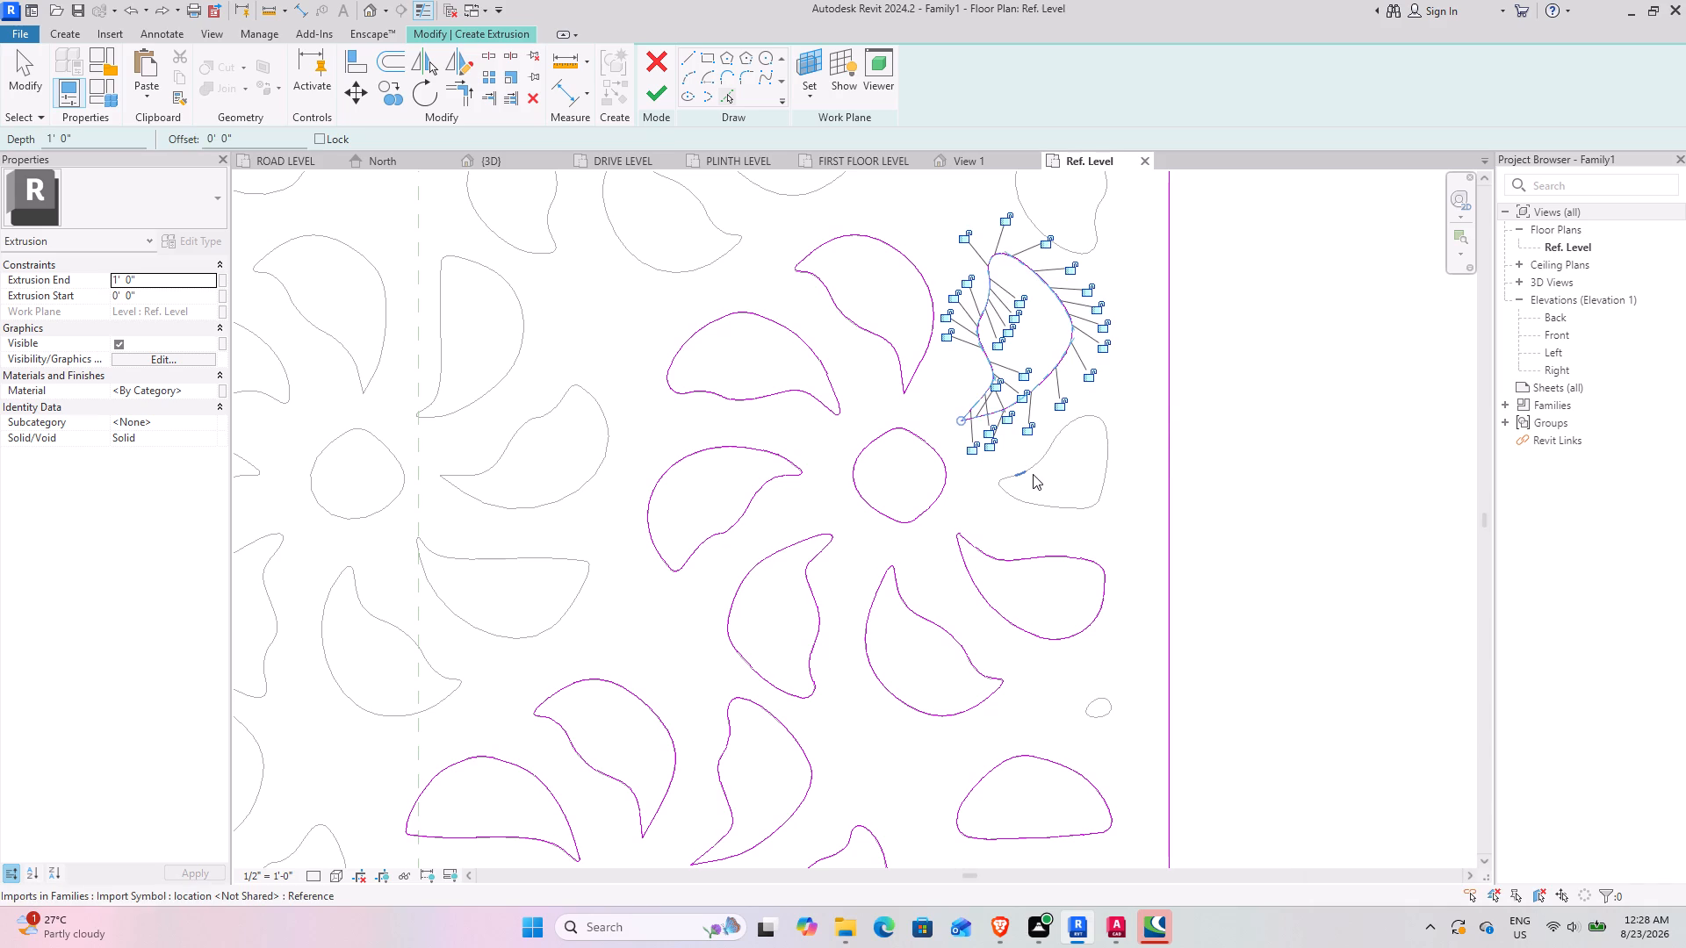
{"action": "key", "text": "Tab"}
{"action": "left_click", "coordinate": [1033, 474]}
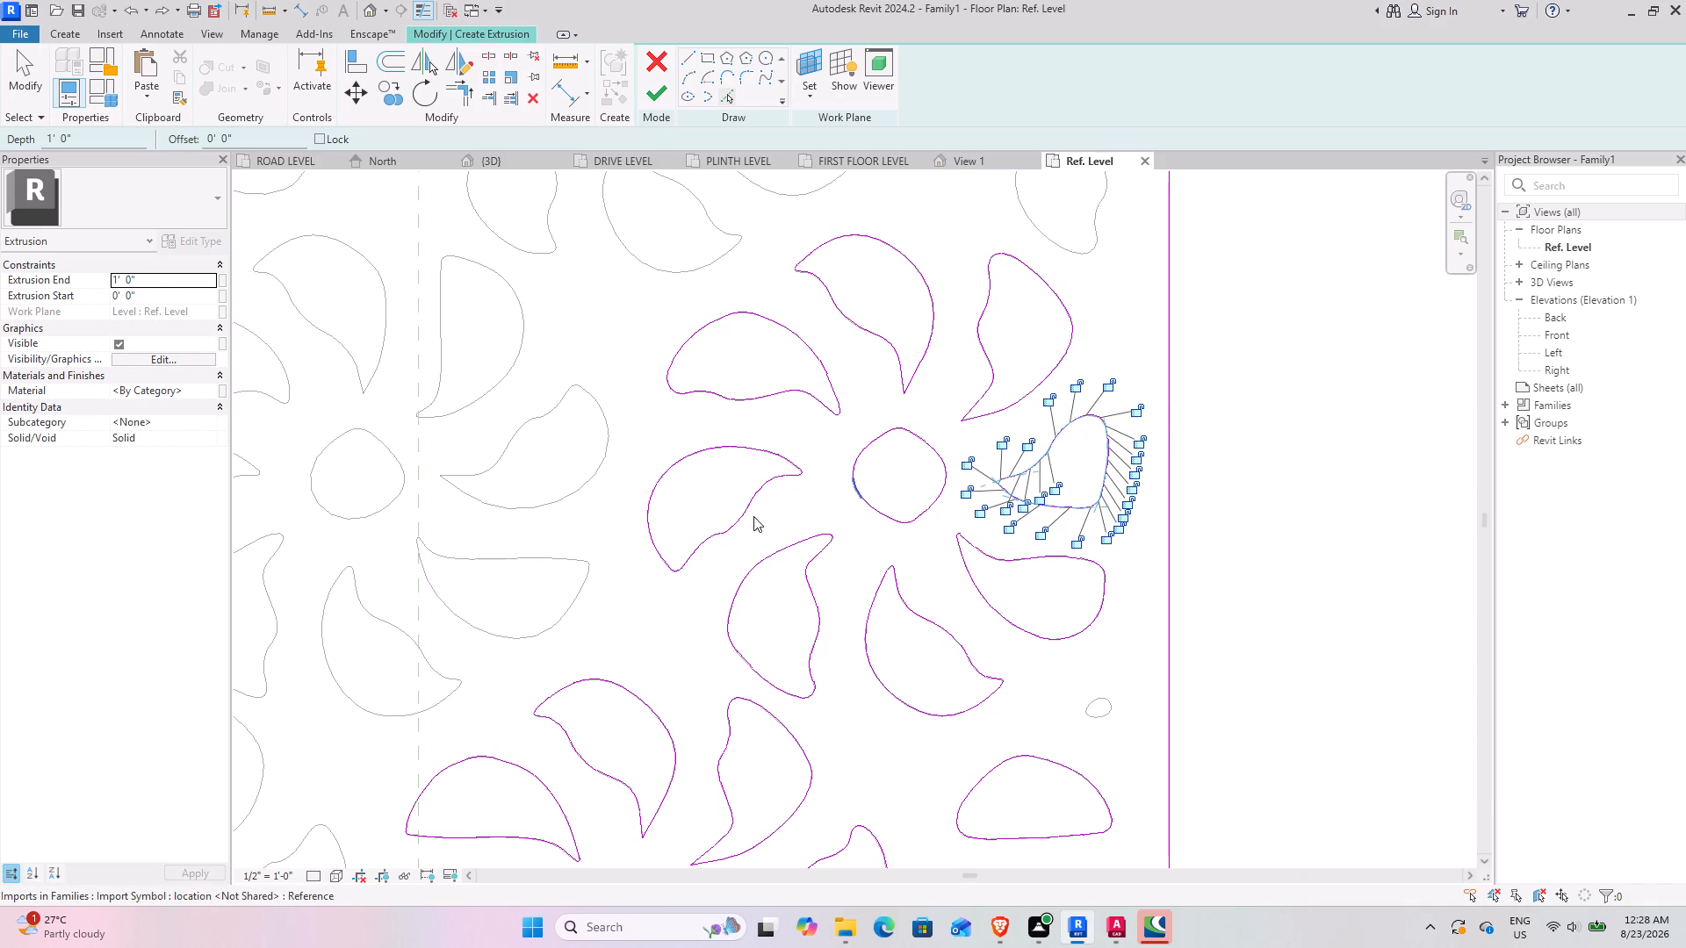
Add the neighbouring flower on the vertical centre reference plane to the sketch: its centre hole and right, lower-right and bottom petals.
{"action": "middle_click_drag", "start_coordinate": [597, 491], "coordinate": [977, 443]}
{"action": "scroll", "coordinate": [945, 294], "scroll_direction": "up", "scroll_amount": 1}
{"action": "middle_click_drag", "start_coordinate": [976, 454], "coordinate": [972, 462]}
{"action": "middle_click", "coordinate": [971, 463]}
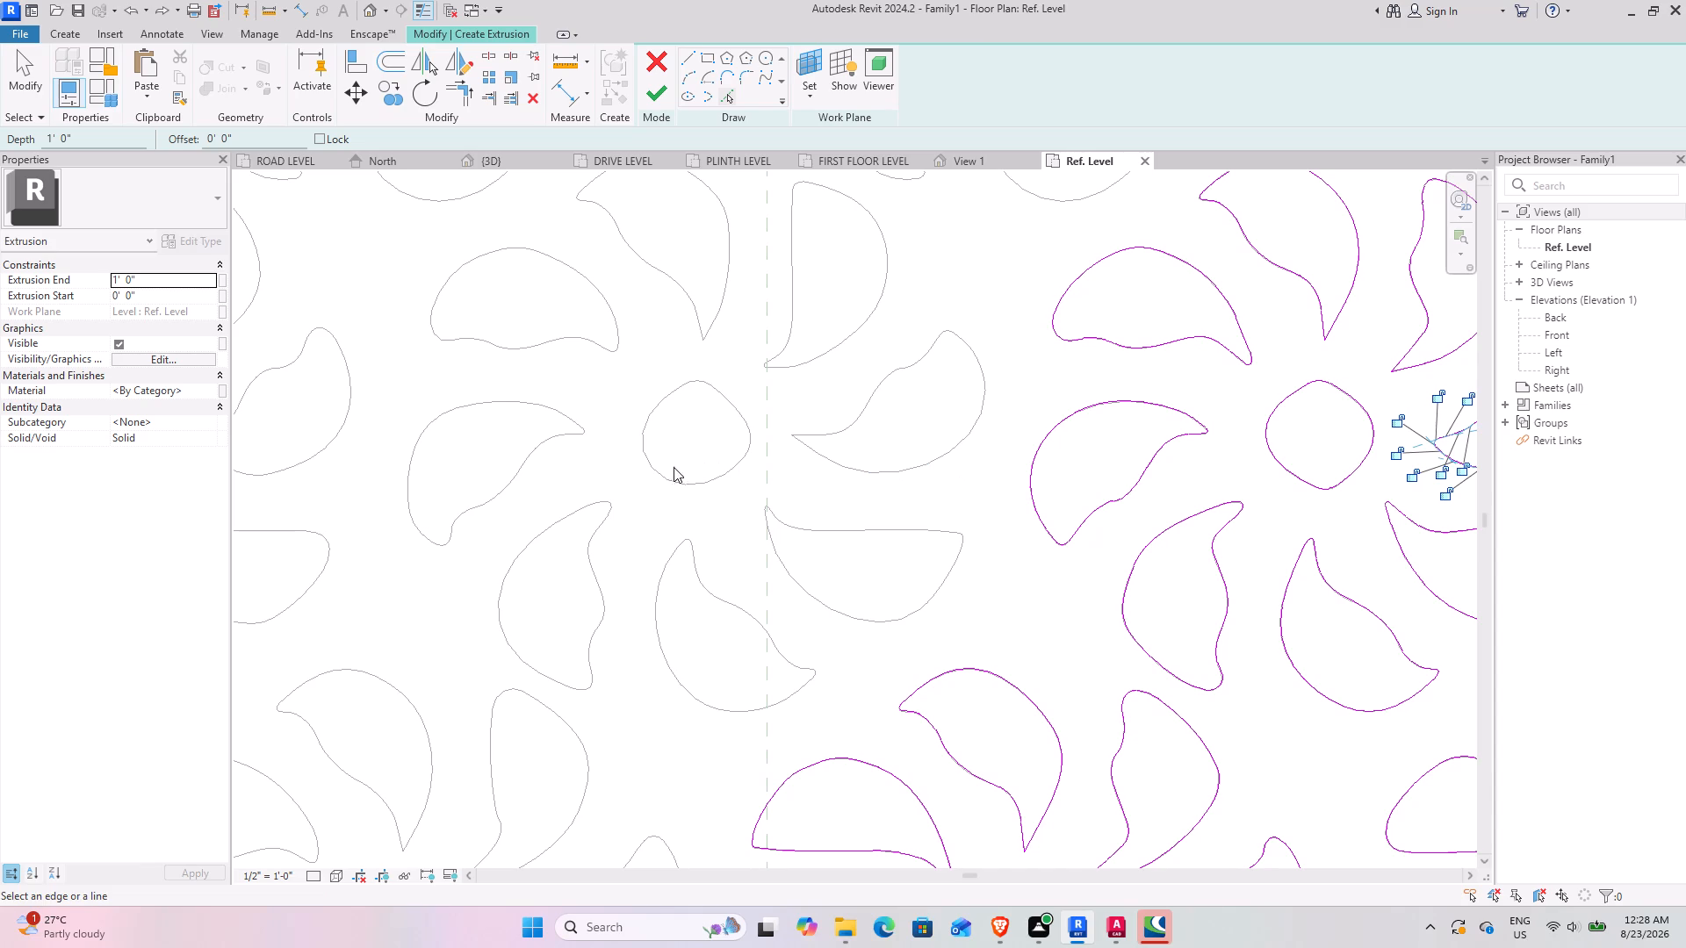
{"action": "key", "text": "Tab"}
{"action": "left_click", "coordinate": [708, 487]}
{"action": "key", "text": "Tab"}
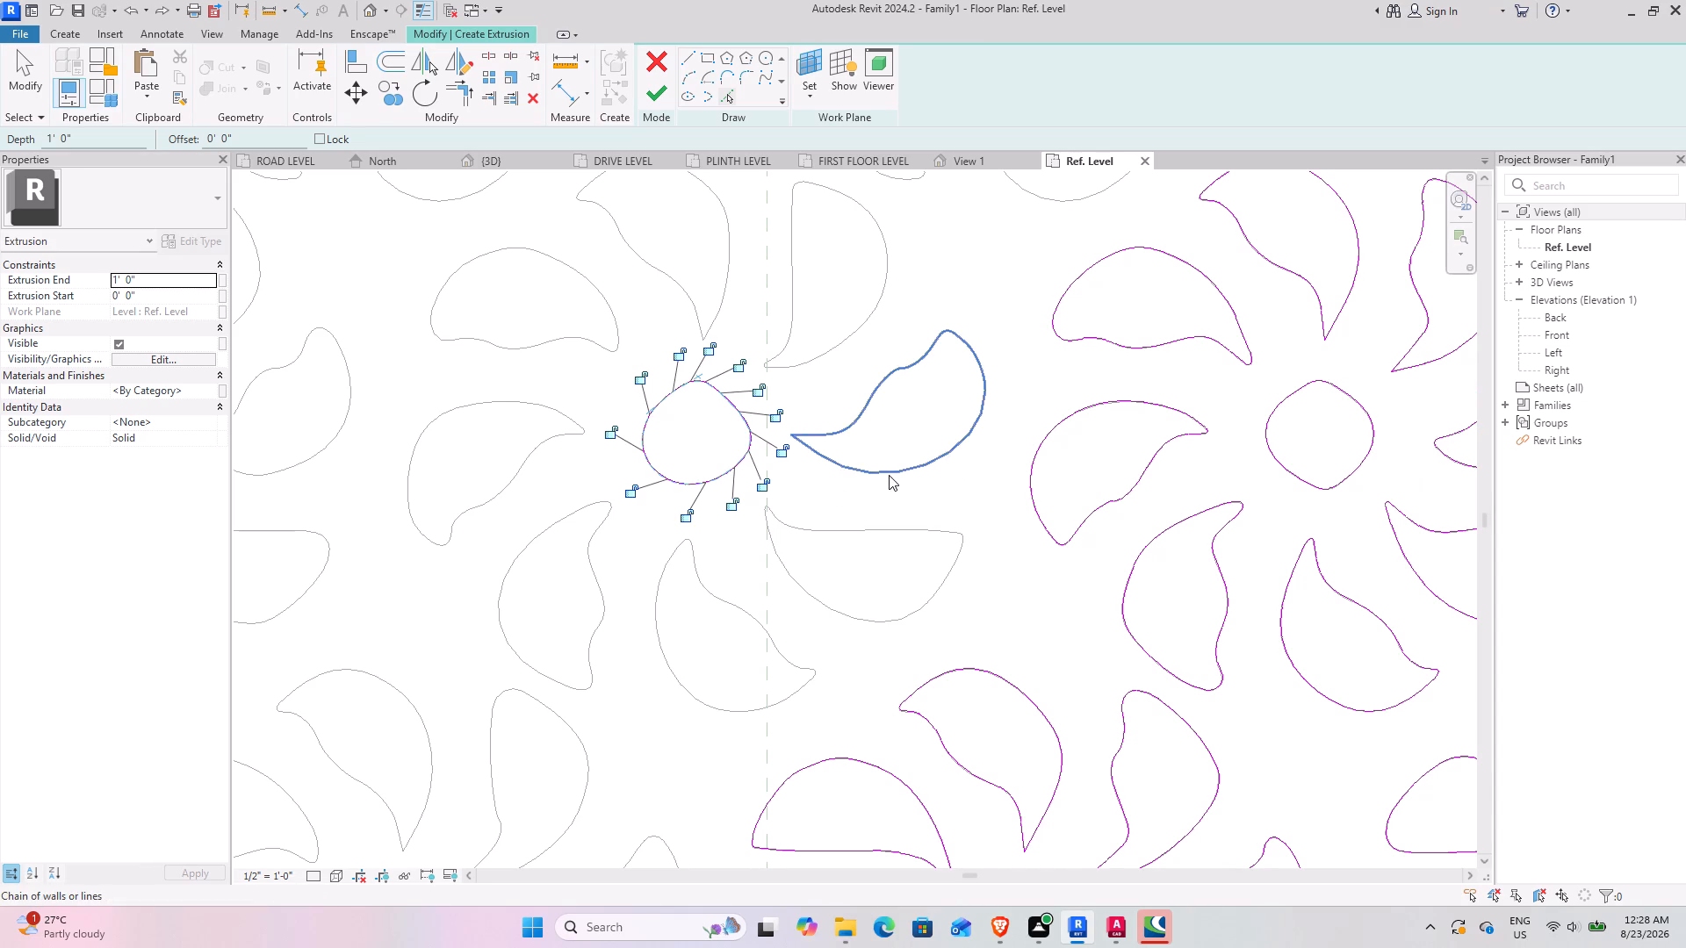
{"action": "left_click", "coordinate": [889, 475]}
{"action": "key", "text": "Tab"}
{"action": "left_click", "coordinate": [875, 532]}
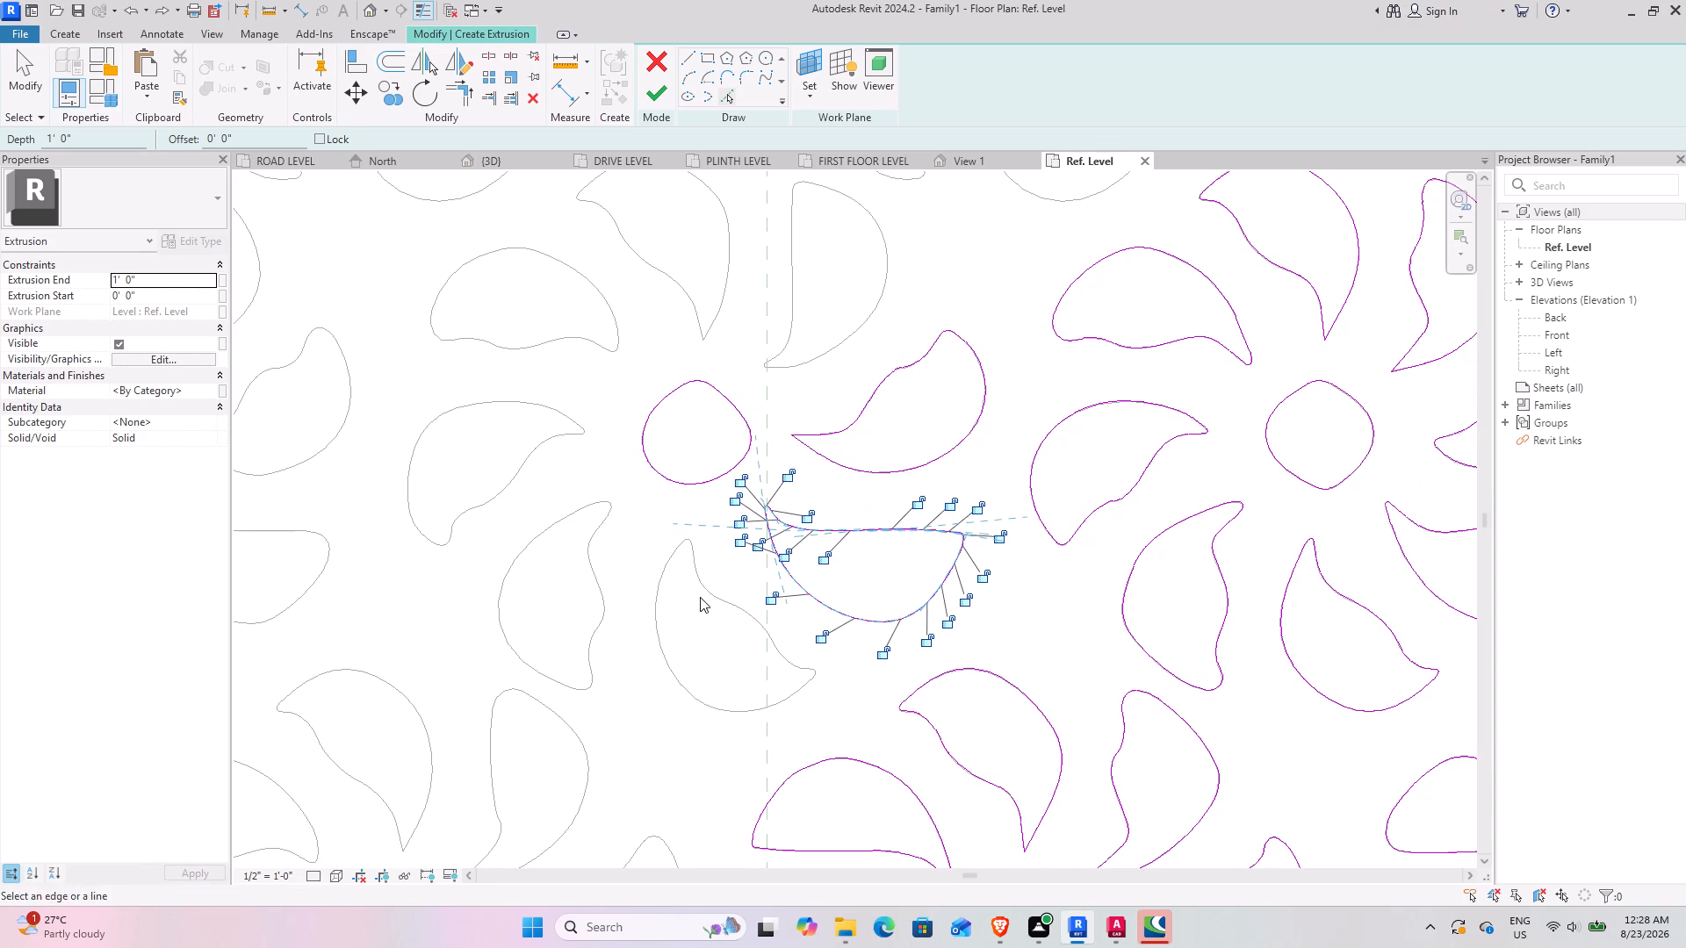
{"action": "key", "text": "Tab"}
{"action": "left_click", "coordinate": [732, 603]}
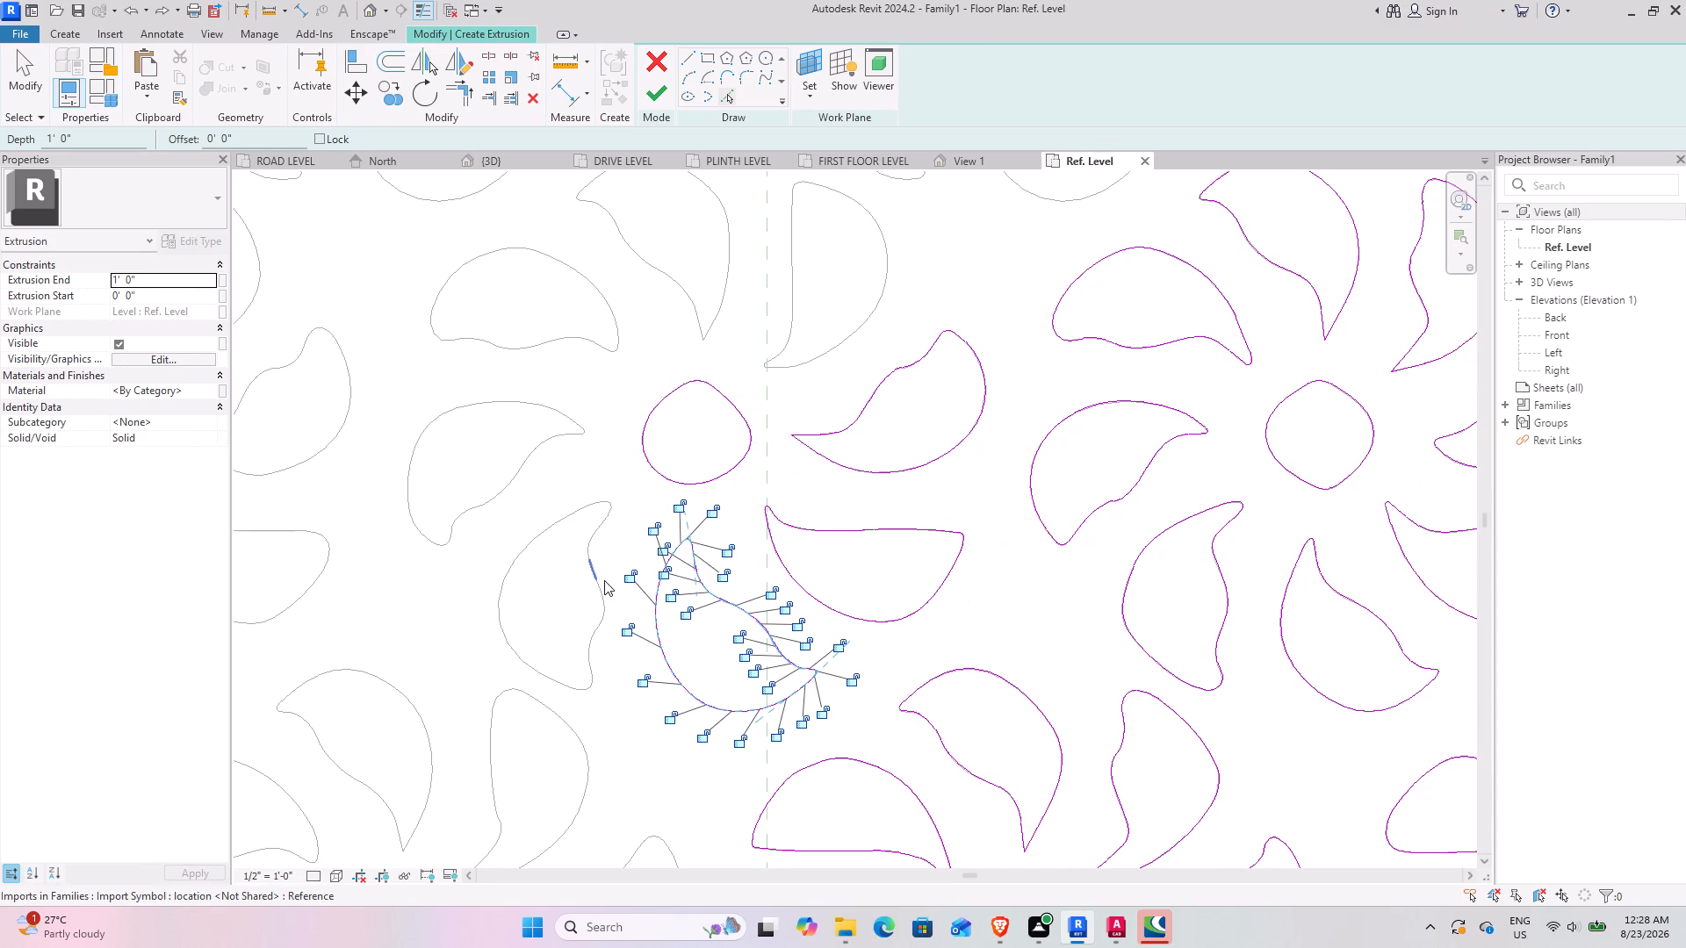
Pick the same flower's lower-left, left, upper-left, top and upper-right petals as closed sketch loops.
{"action": "key", "text": "Tab"}
{"action": "left_click", "coordinate": [604, 580]}
{"action": "key", "text": "Tab"}
{"action": "left_click", "coordinate": [512, 471]}
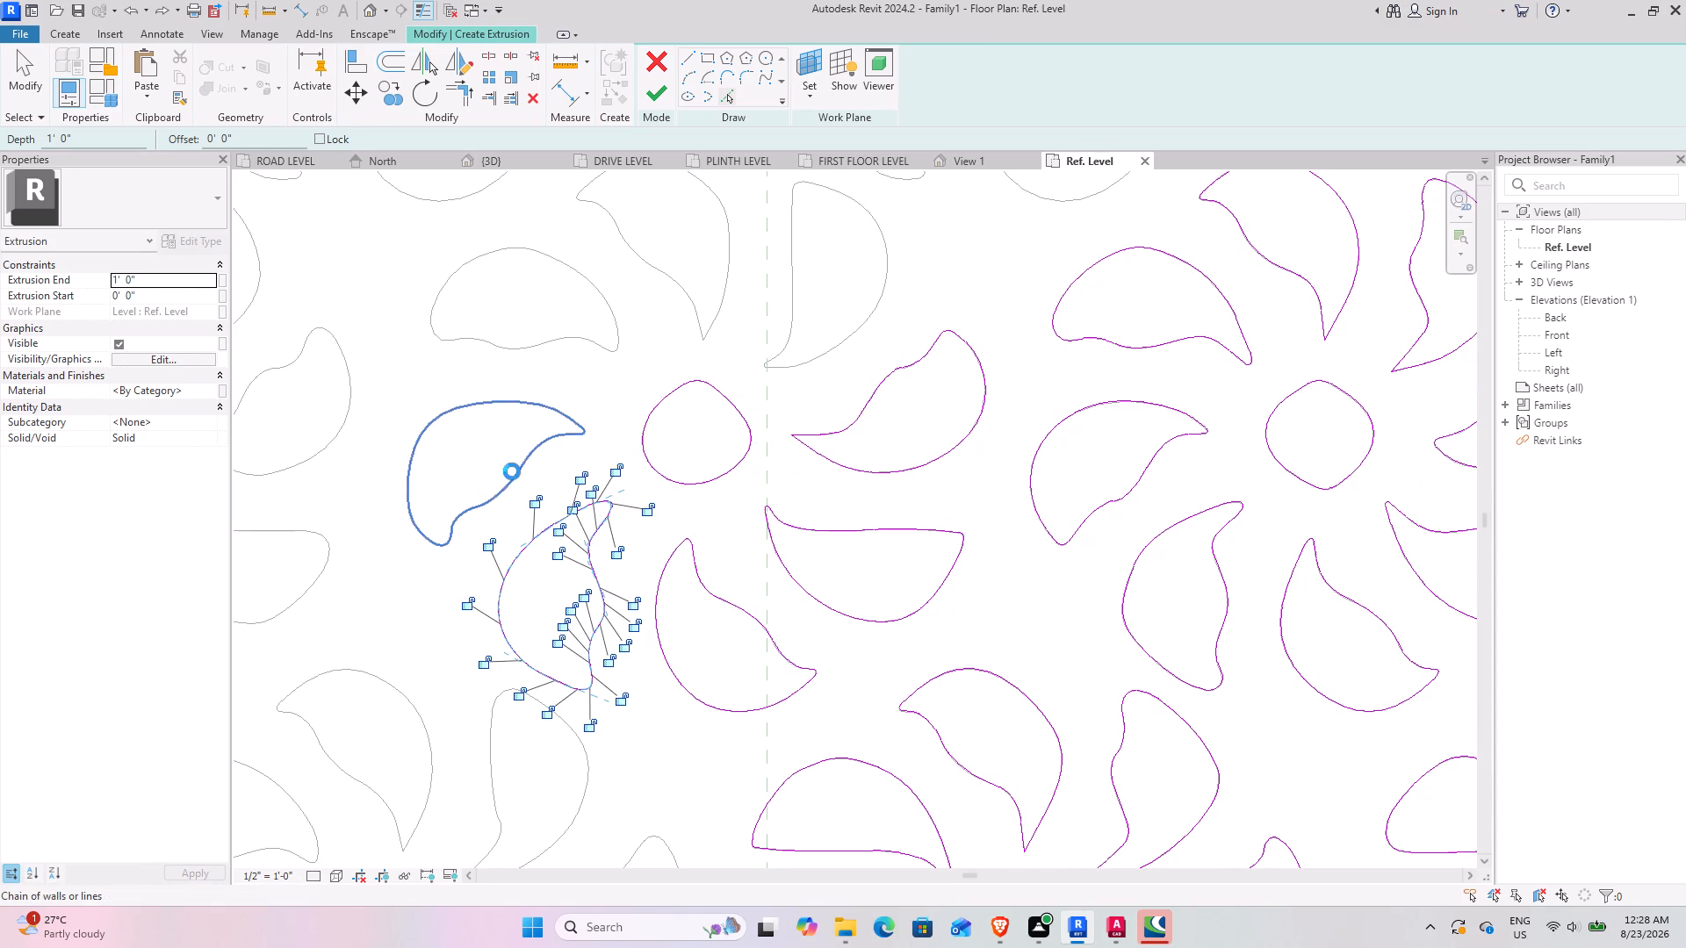
{"action": "key", "text": "Tab"}
{"action": "left_click", "coordinate": [544, 347]}
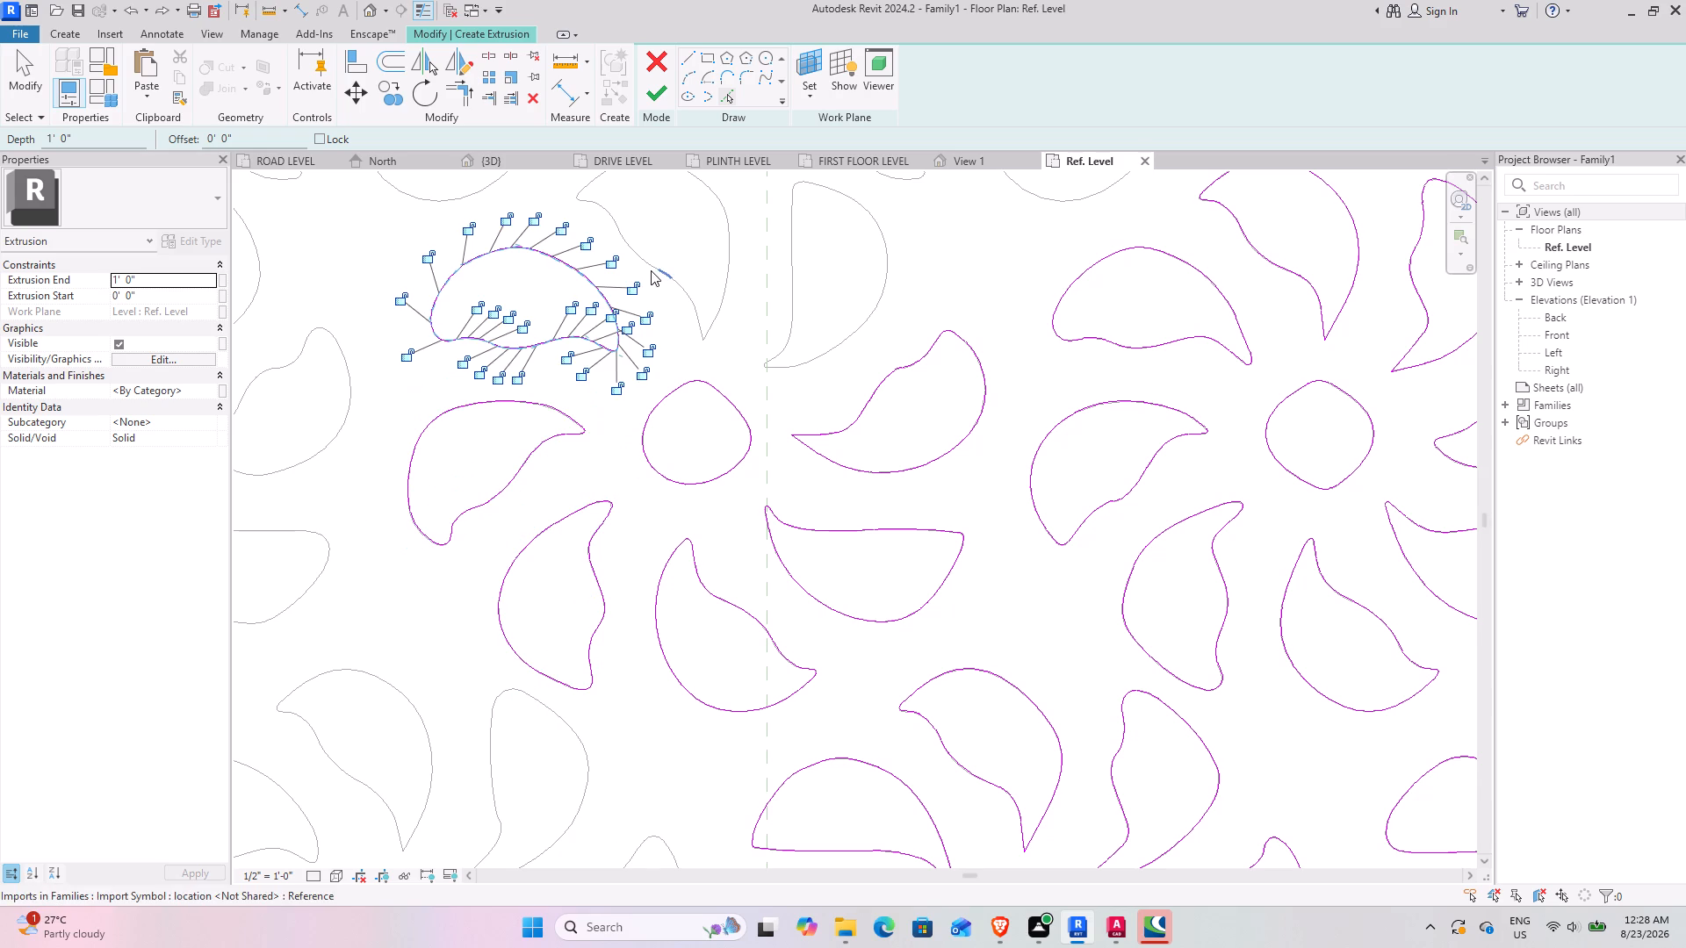
{"action": "key", "text": "Tab"}
{"action": "left_click", "coordinate": [651, 270]}
{"action": "key", "text": "Tab"}
{"action": "left_click", "coordinate": [836, 342]}
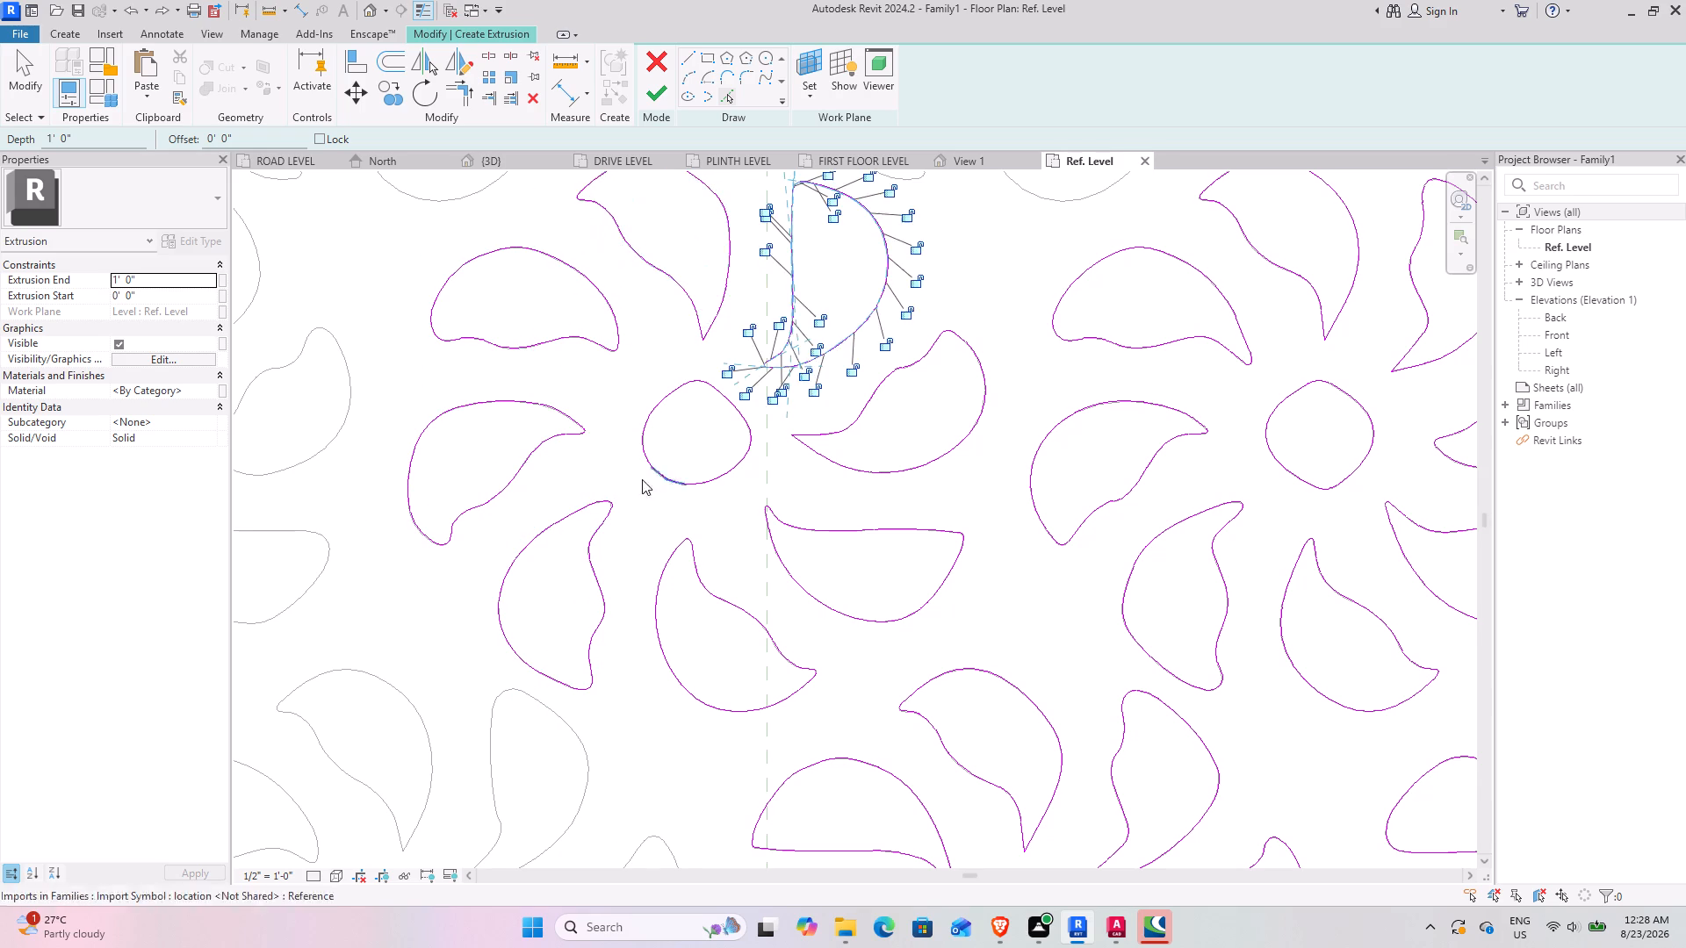
Add the flower diagonally below, towards the panel's left border, to the sketch: its centre hole and right, upper-right, top and upper-left petals.
{"action": "scroll", "coordinate": [623, 499], "scroll_direction": "down", "scroll_amount": 2}
{"action": "middle_click_drag", "start_coordinate": [565, 521], "coordinate": [880, 283]}
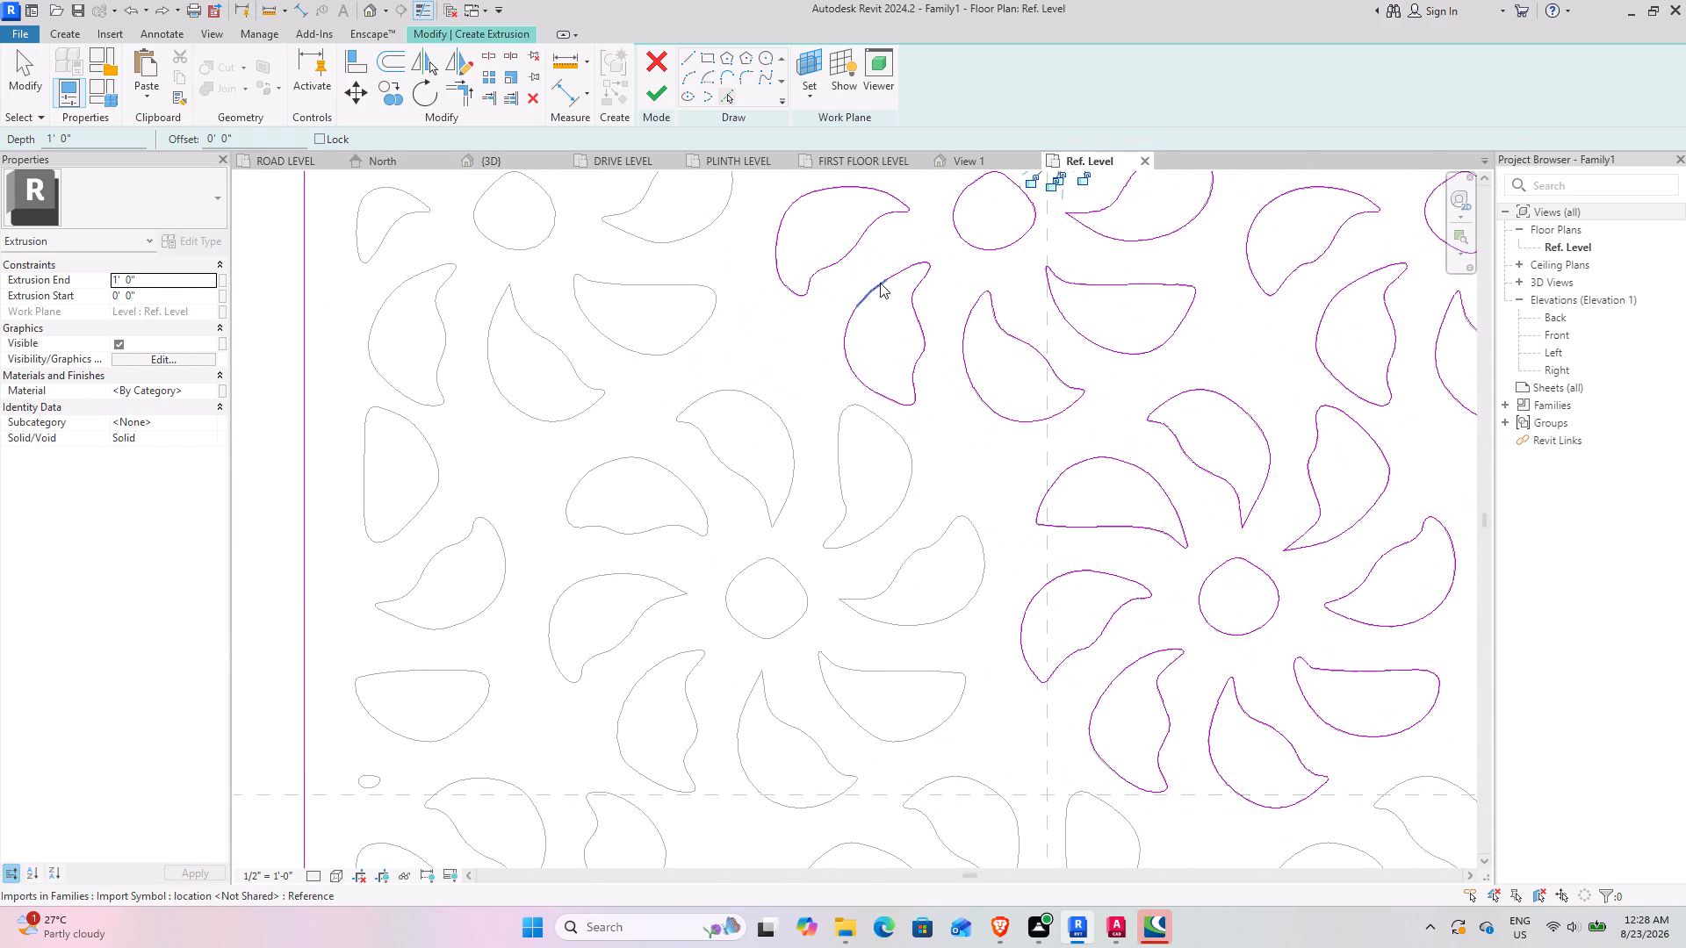
{"action": "key", "text": "Tab"}
{"action": "left_click", "coordinate": [773, 635]}
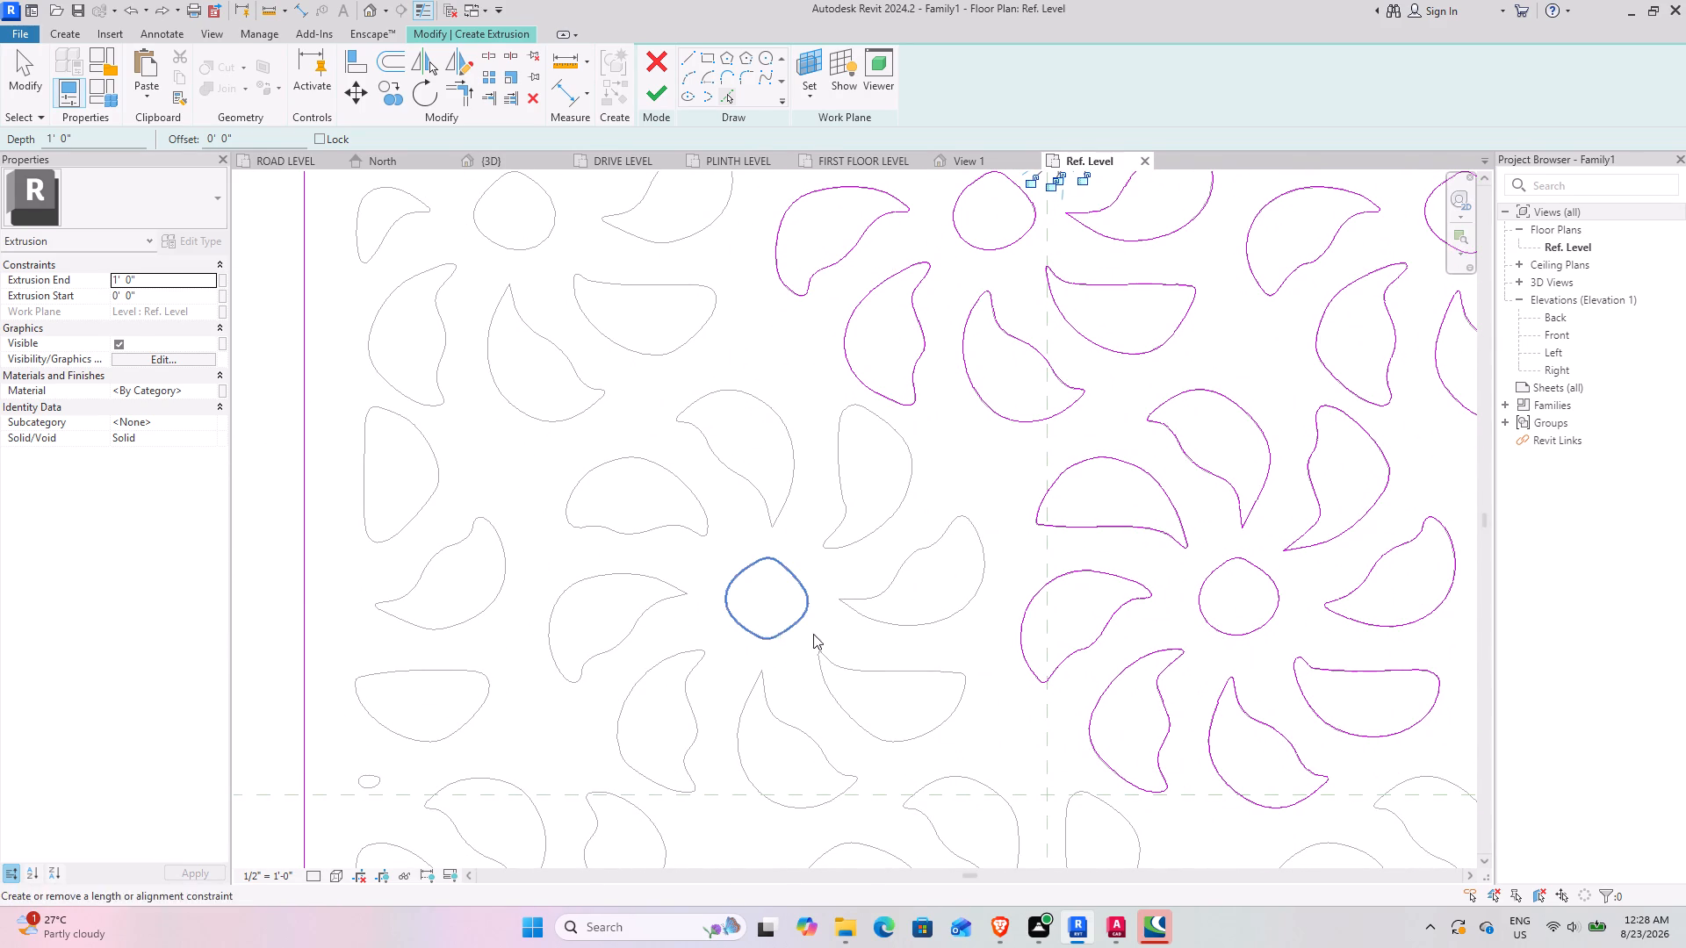
{"action": "key", "text": "Tab"}
{"action": "left_click", "coordinate": [910, 624]}
{"action": "key", "text": "Tab"}
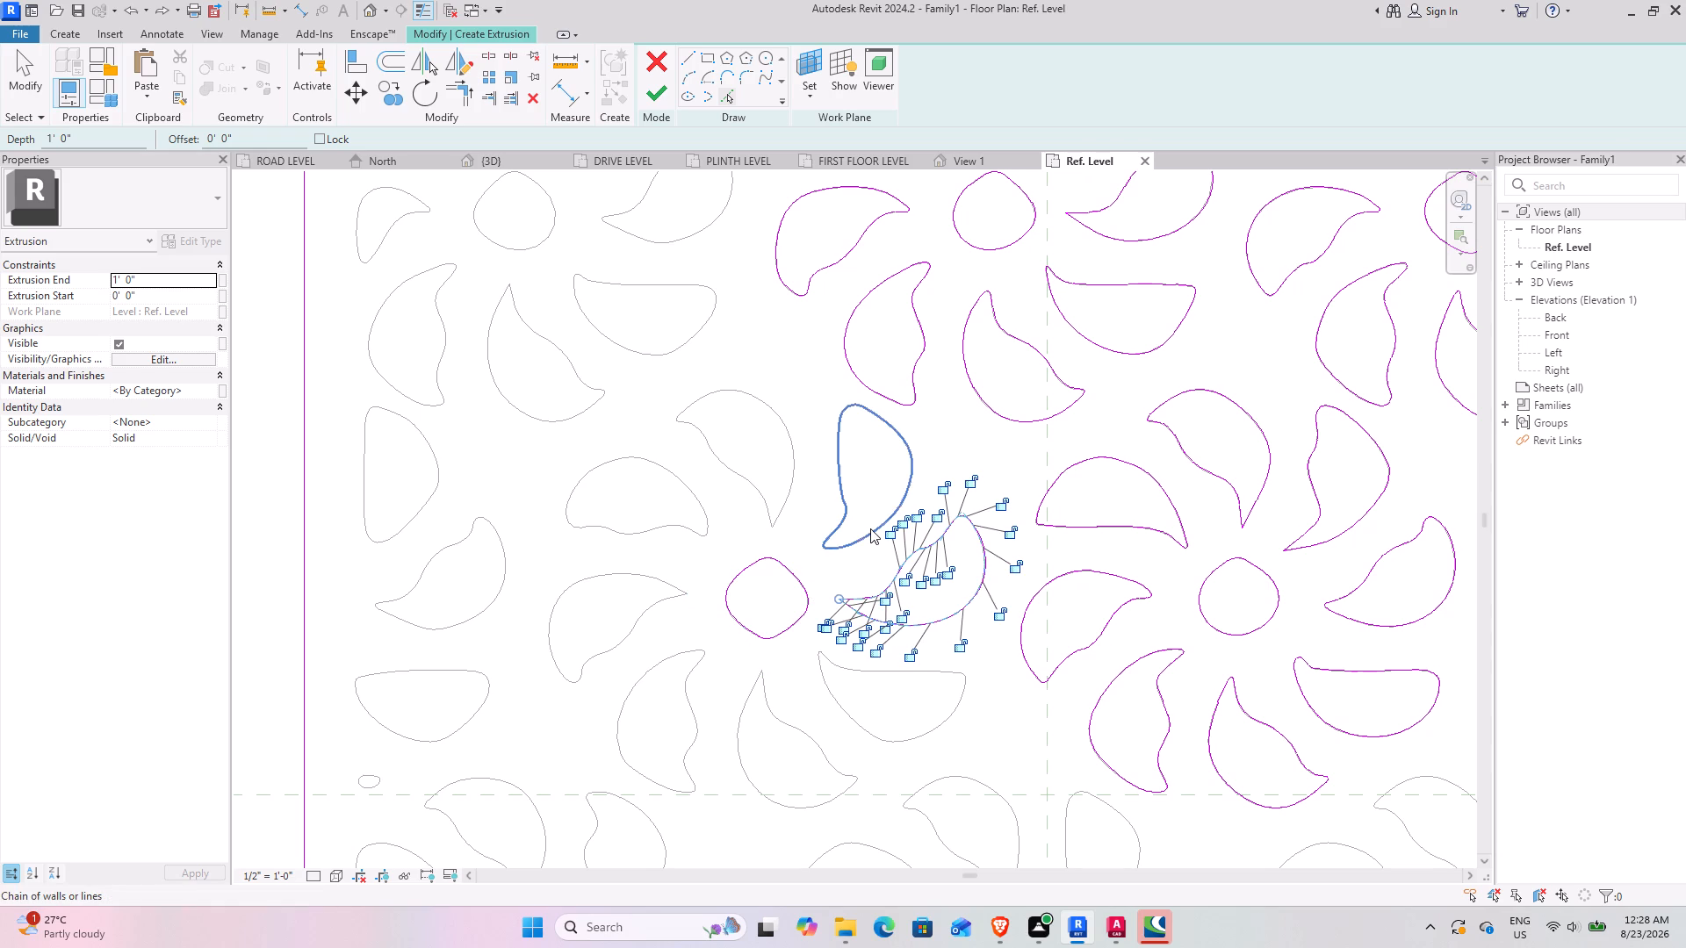
{"action": "left_click", "coordinate": [870, 528]}
{"action": "key", "text": "Tab"}
{"action": "left_click", "coordinate": [758, 498]}
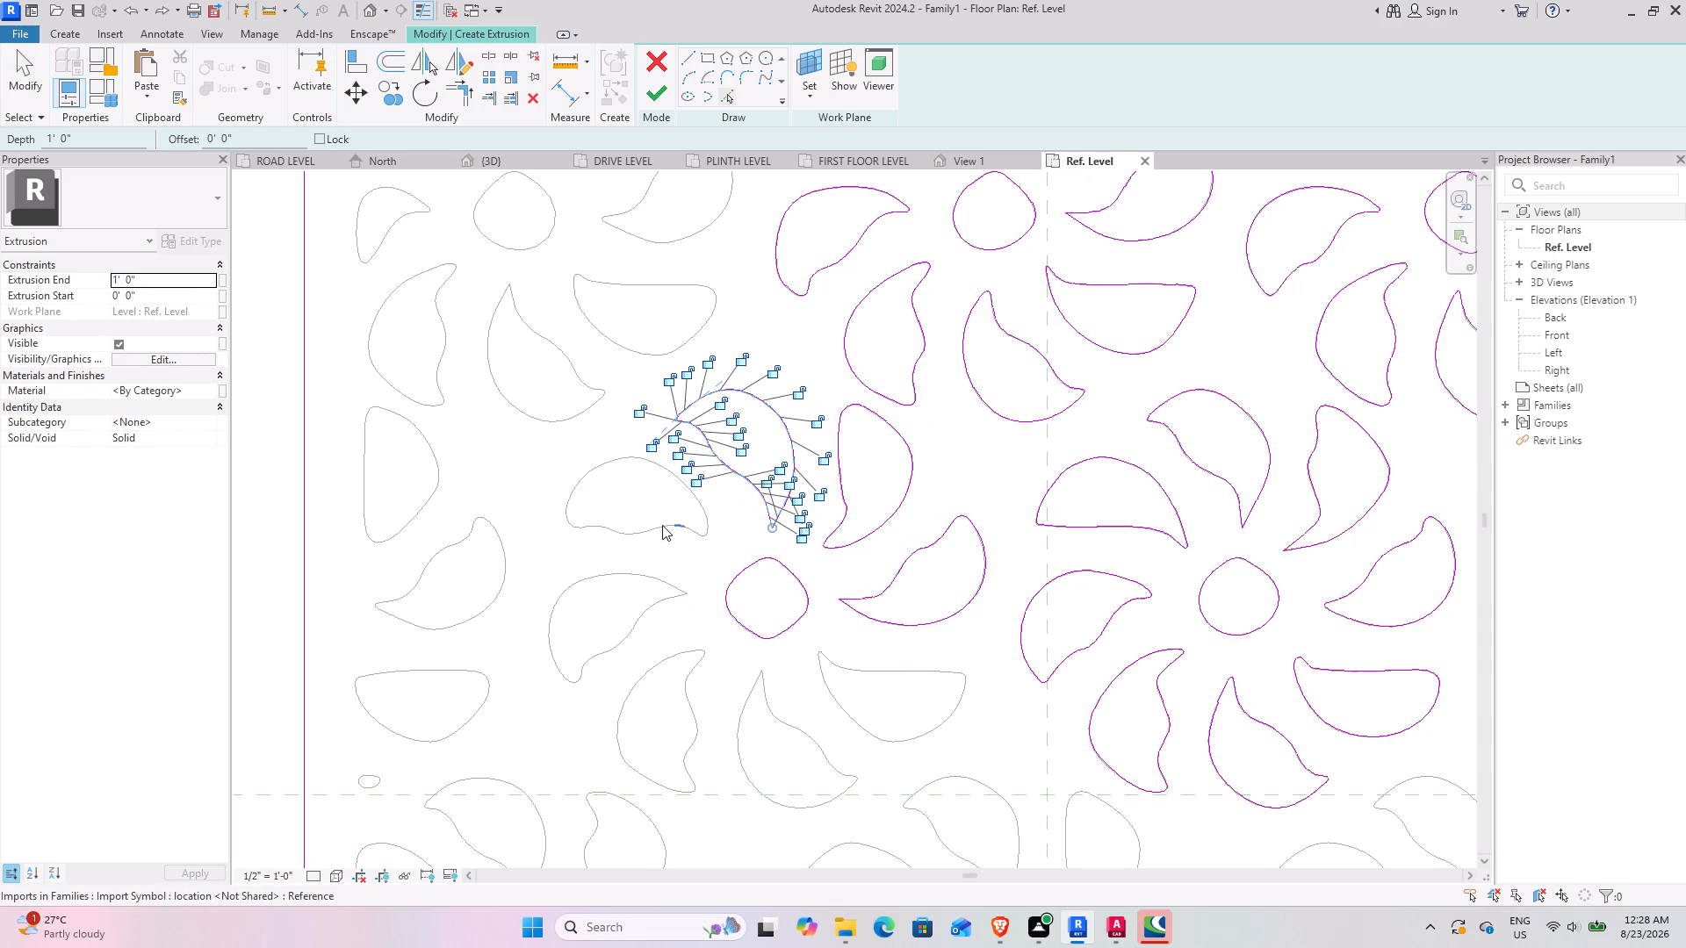
{"action": "key", "text": "Tab"}
{"action": "left_click", "coordinate": [659, 528]}
Pick that flower's remaining left, lower-left, bottom and lower-right petals as closed sketch loops.
{"action": "key", "text": "Tab"}
{"action": "left_click", "coordinate": [637, 637]}
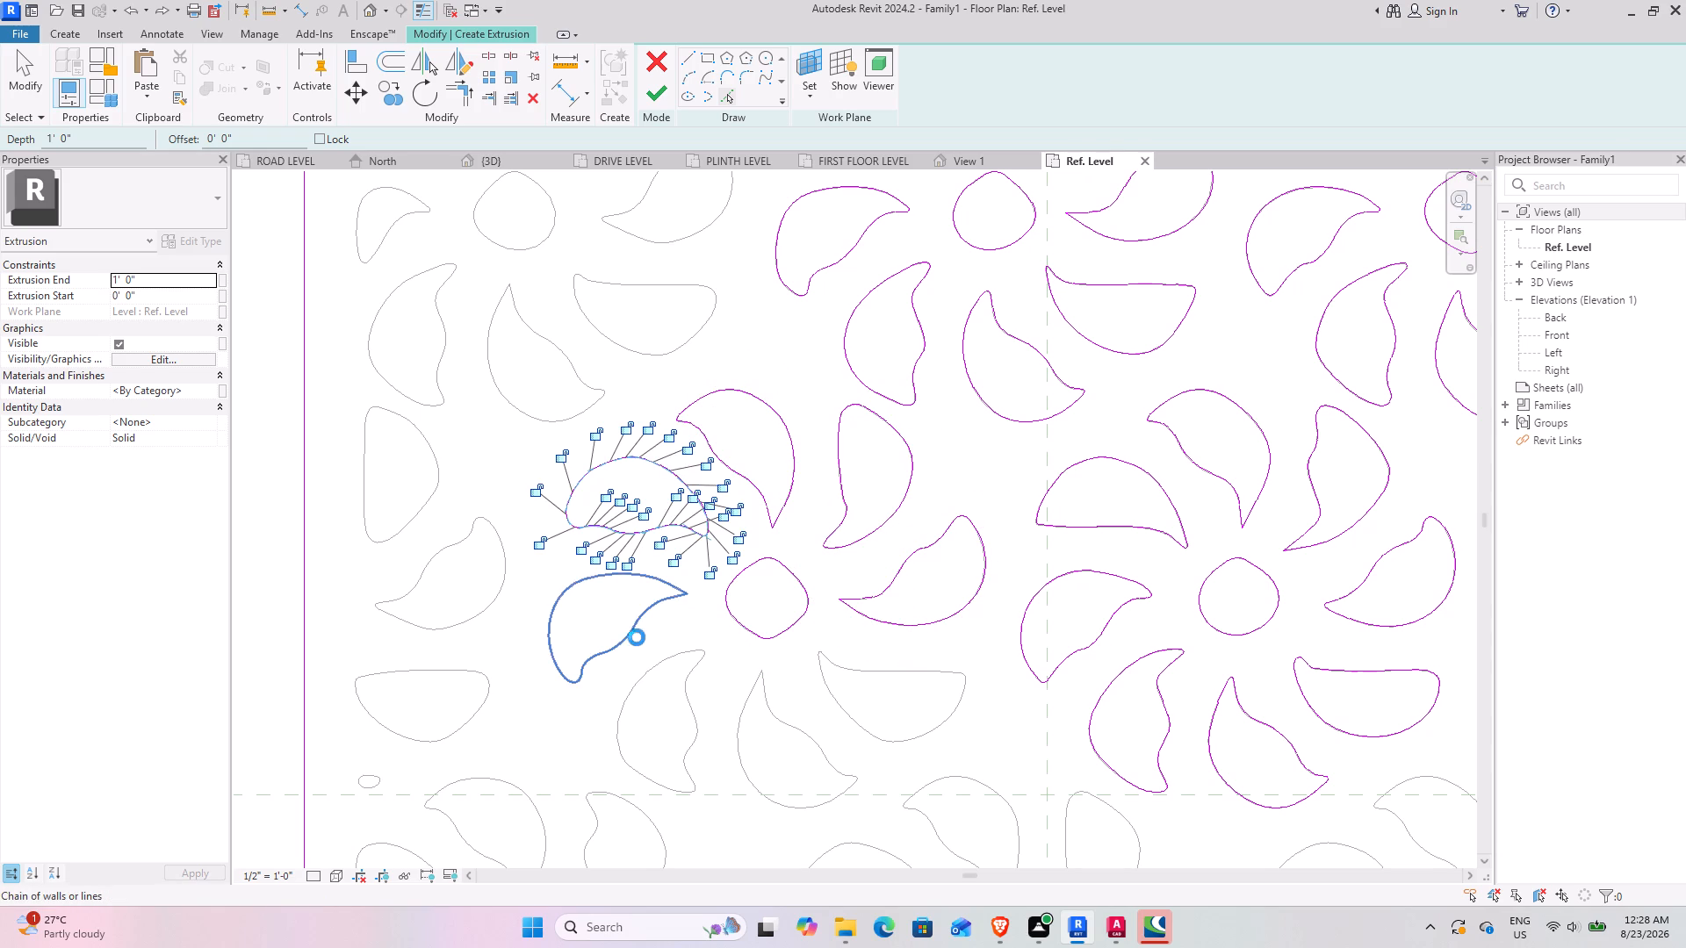
{"action": "key", "text": "Tab"}
{"action": "left_click", "coordinate": [685, 752]}
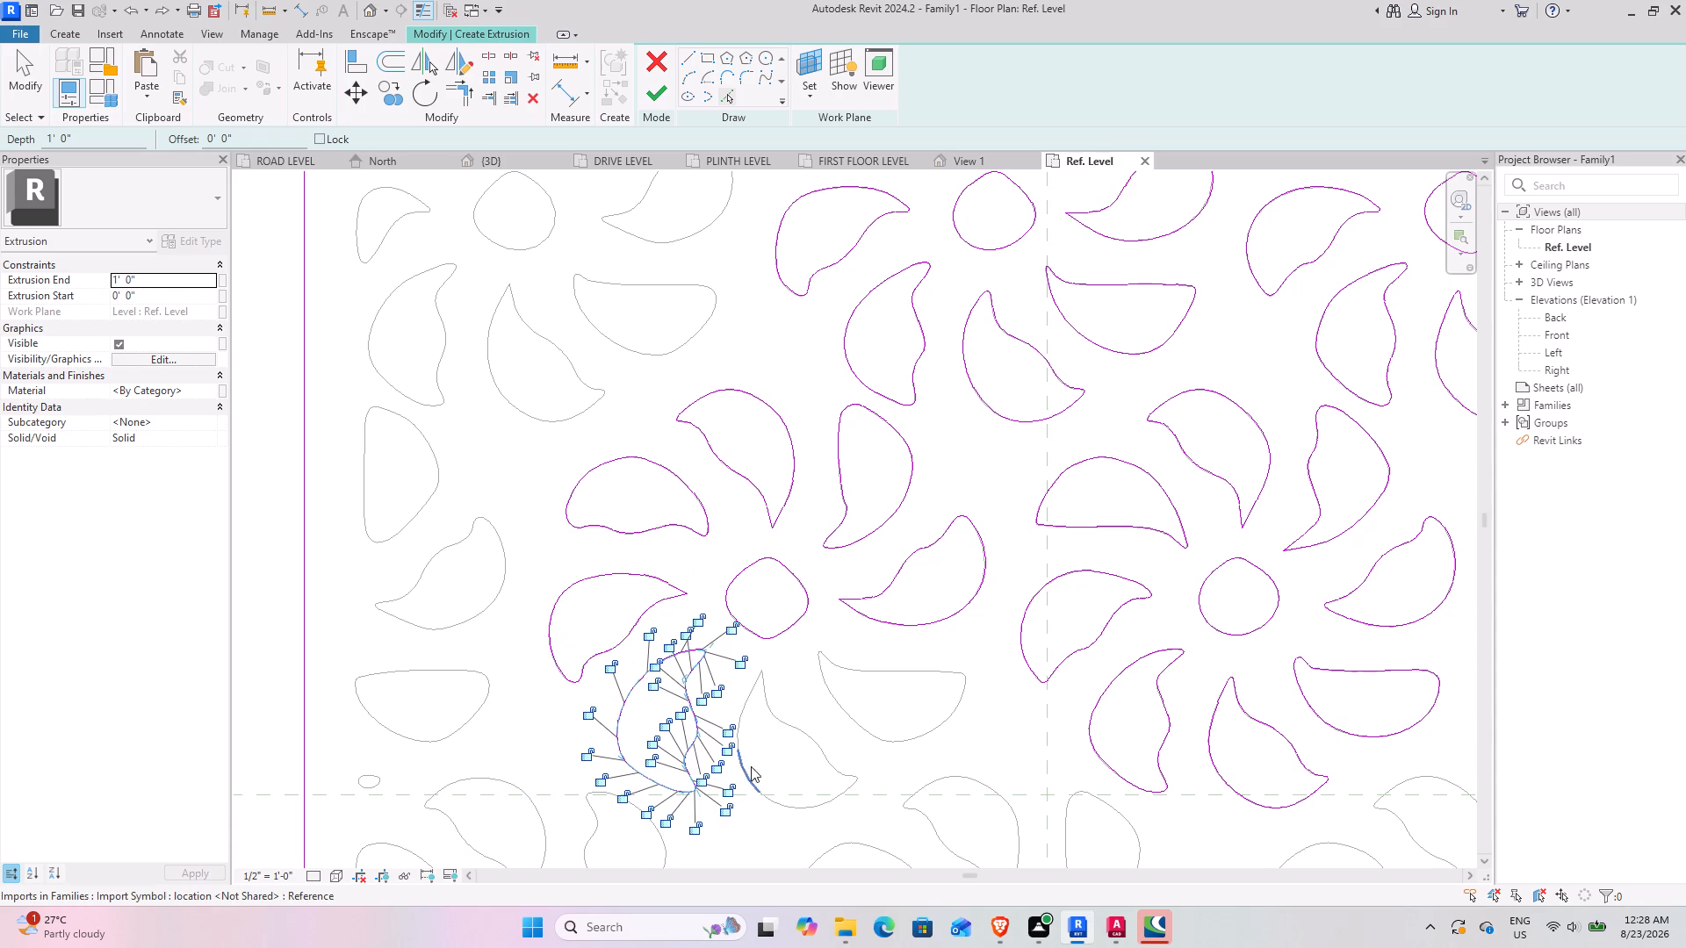
{"action": "key", "text": "Tab"}
{"action": "left_click", "coordinate": [775, 808]}
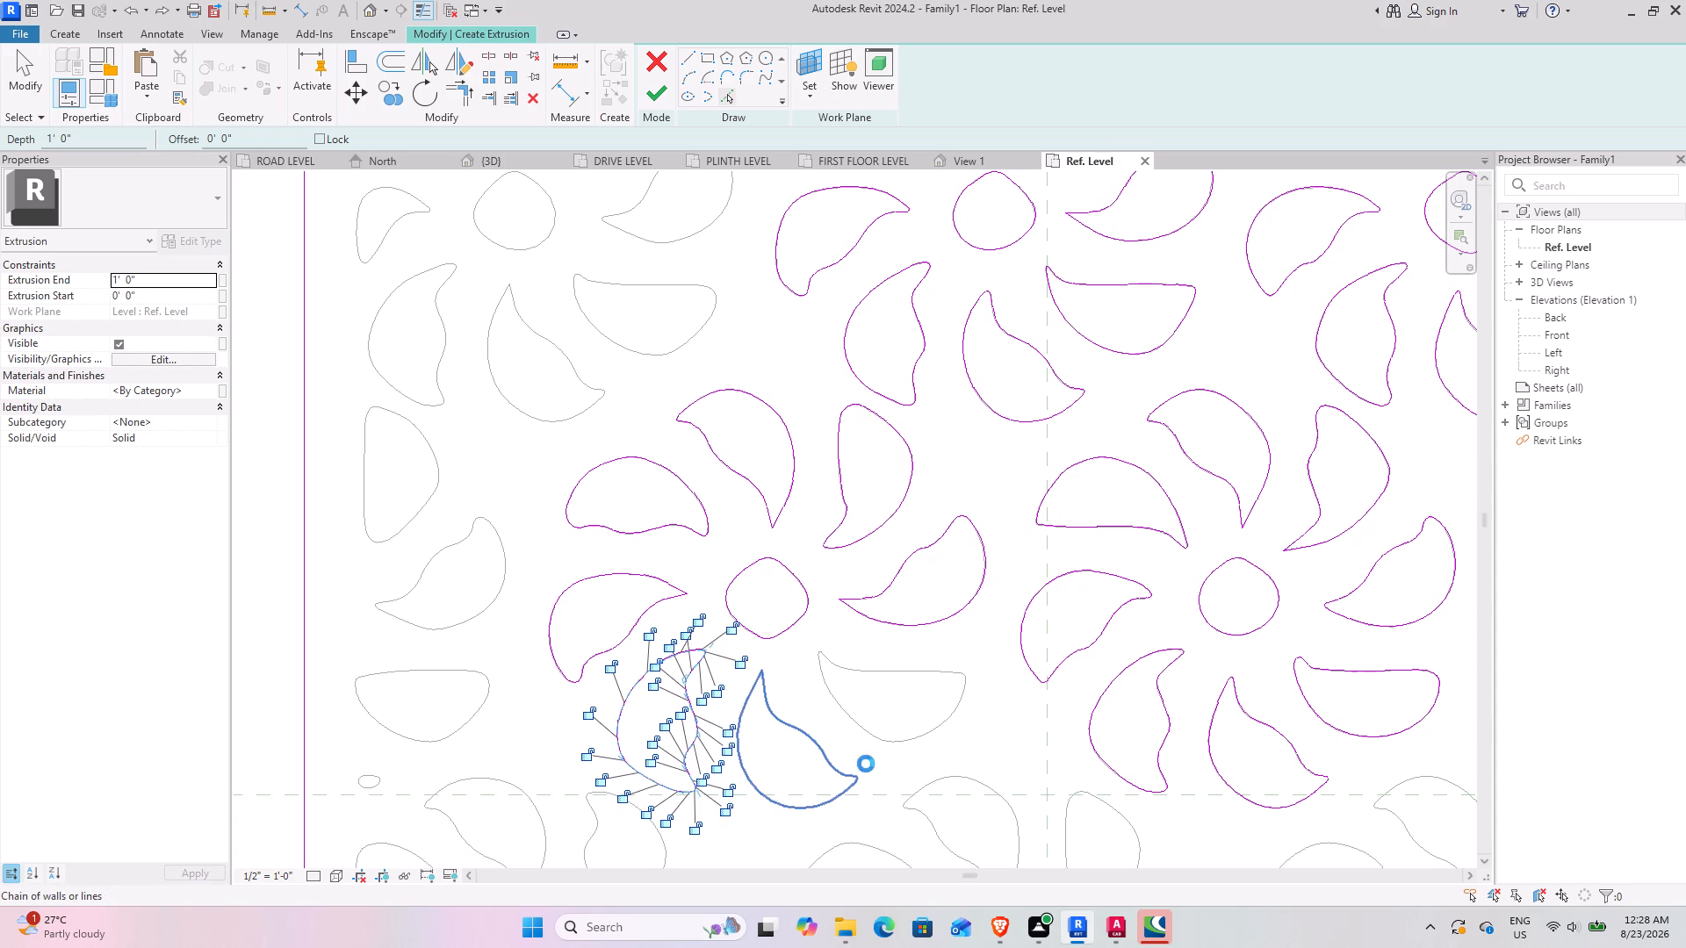
{"action": "key", "text": "Tab"}
{"action": "left_click", "coordinate": [947, 714]}
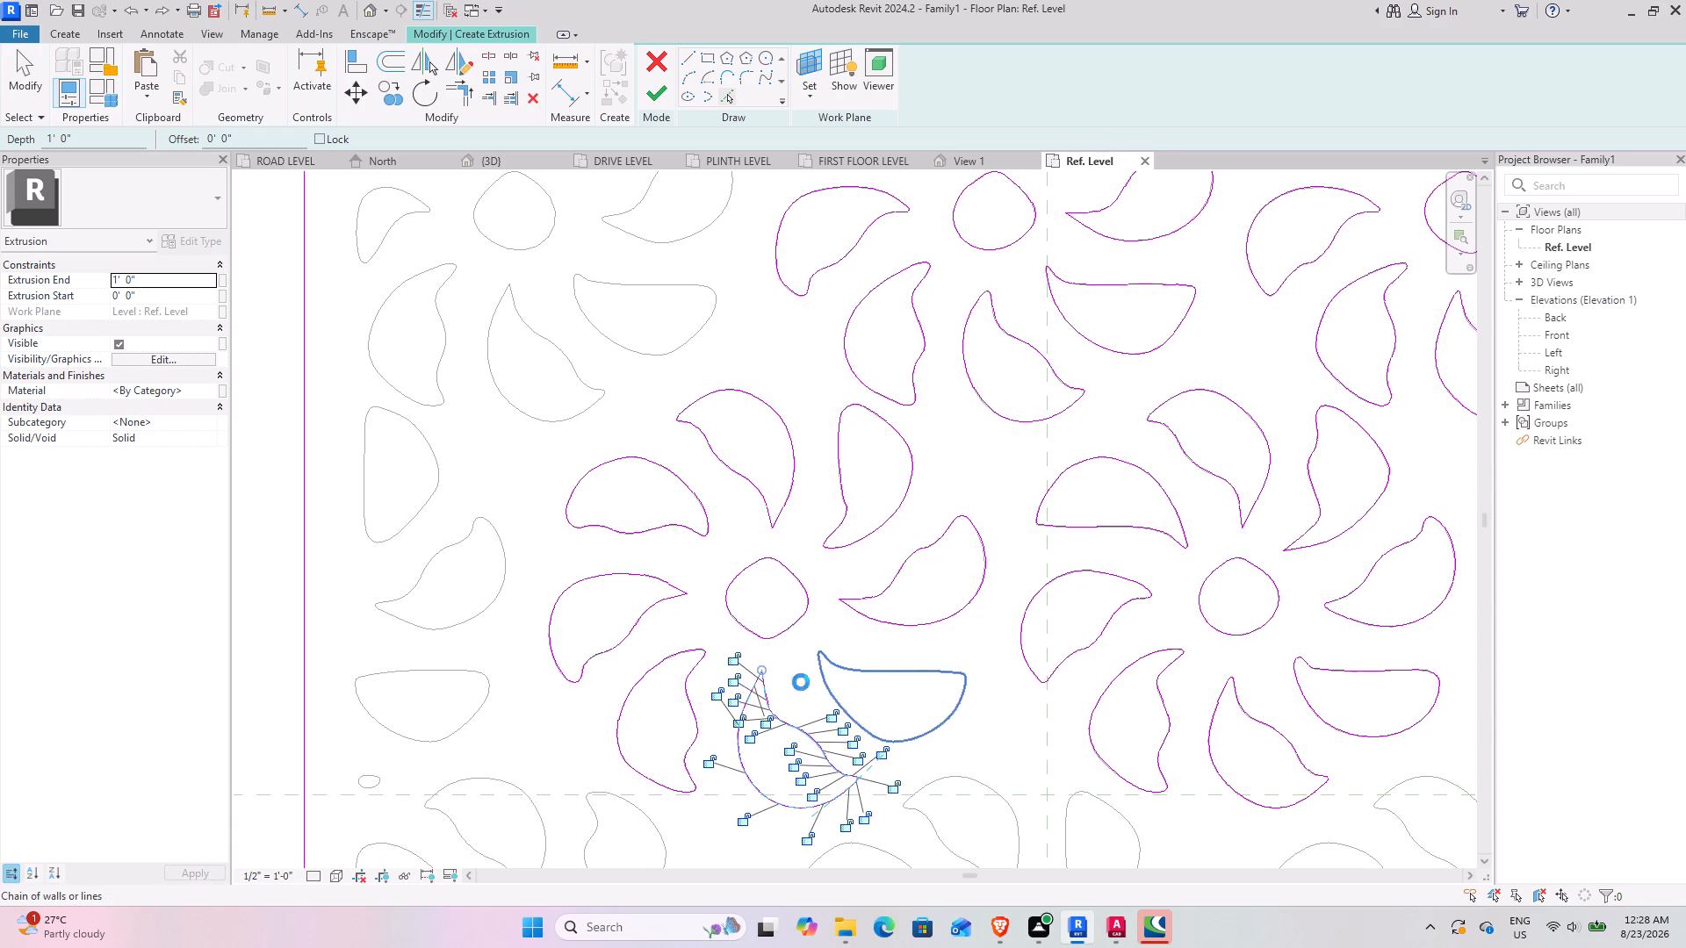
Pick the three petal outlines stacked between that flower and the panel's left border as closed sketch loops.
{"action": "key", "text": "Tab"}
{"action": "left_click", "coordinate": [472, 717]}
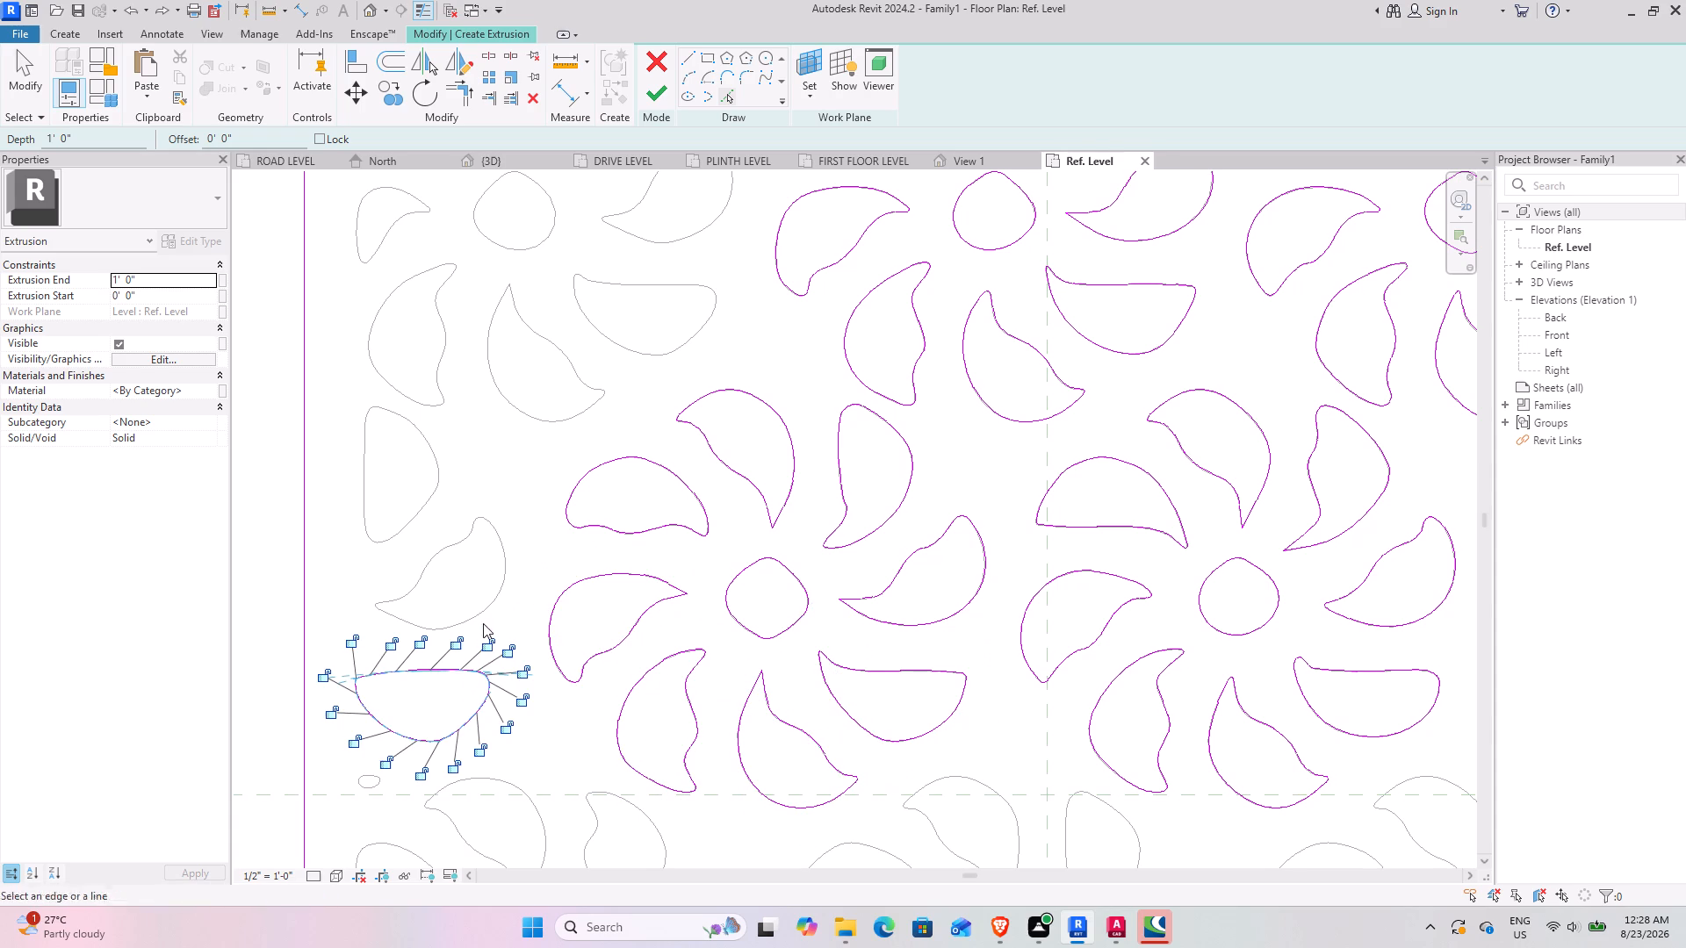
{"action": "key", "text": "Tab"}
{"action": "left_click", "coordinate": [483, 609]}
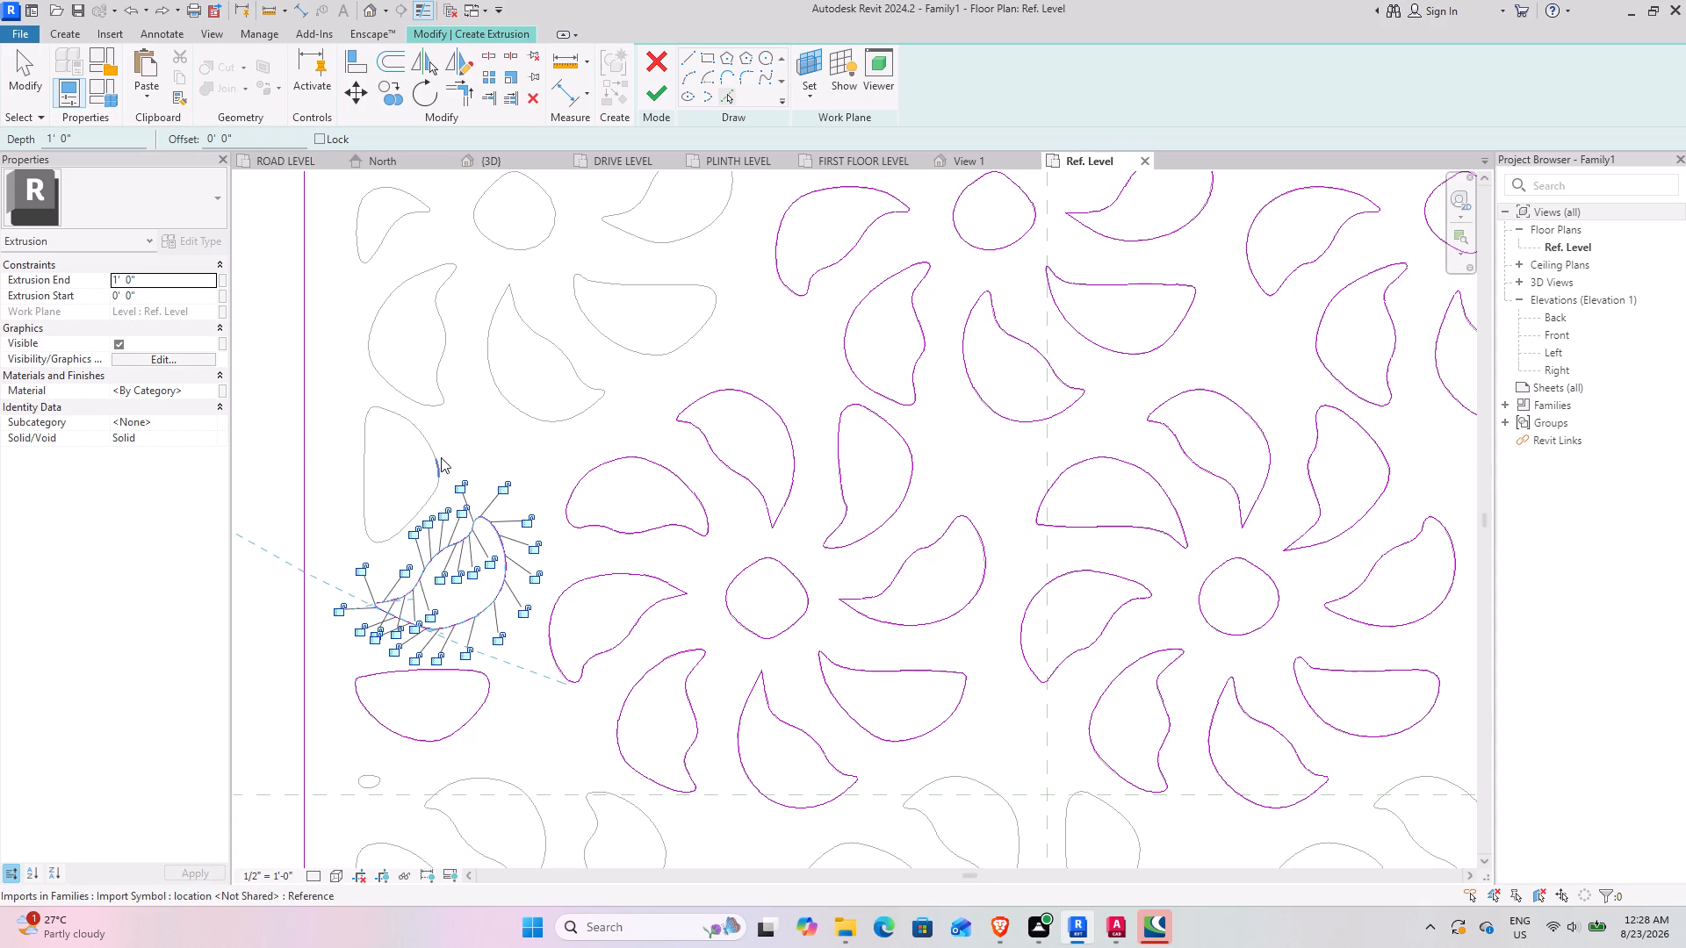
{"action": "key", "text": "Tab"}
{"action": "key", "text": "Tab"}
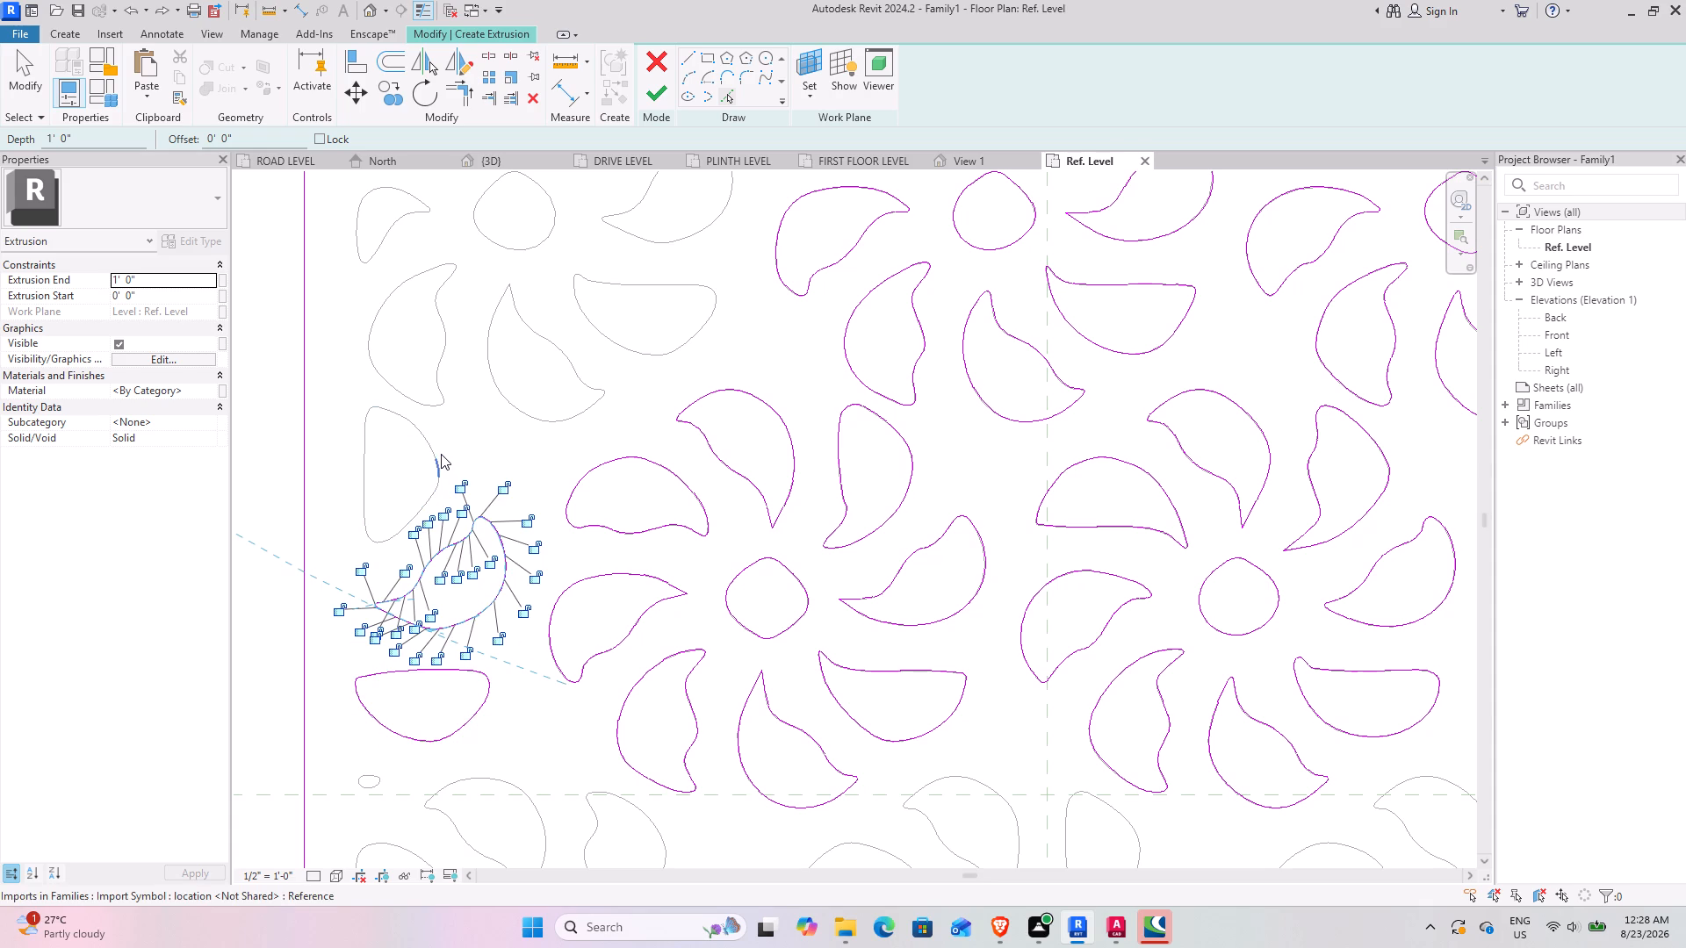
{"action": "key", "text": "Tab"}
{"action": "left_click", "coordinate": [437, 456]}
Add the next flower up beside the left border to the sketch: its centre hole and bottom, lower-right, right and lower-left petals.
{"action": "key", "text": "Tab"}
{"action": "left_click", "coordinate": [556, 429]}
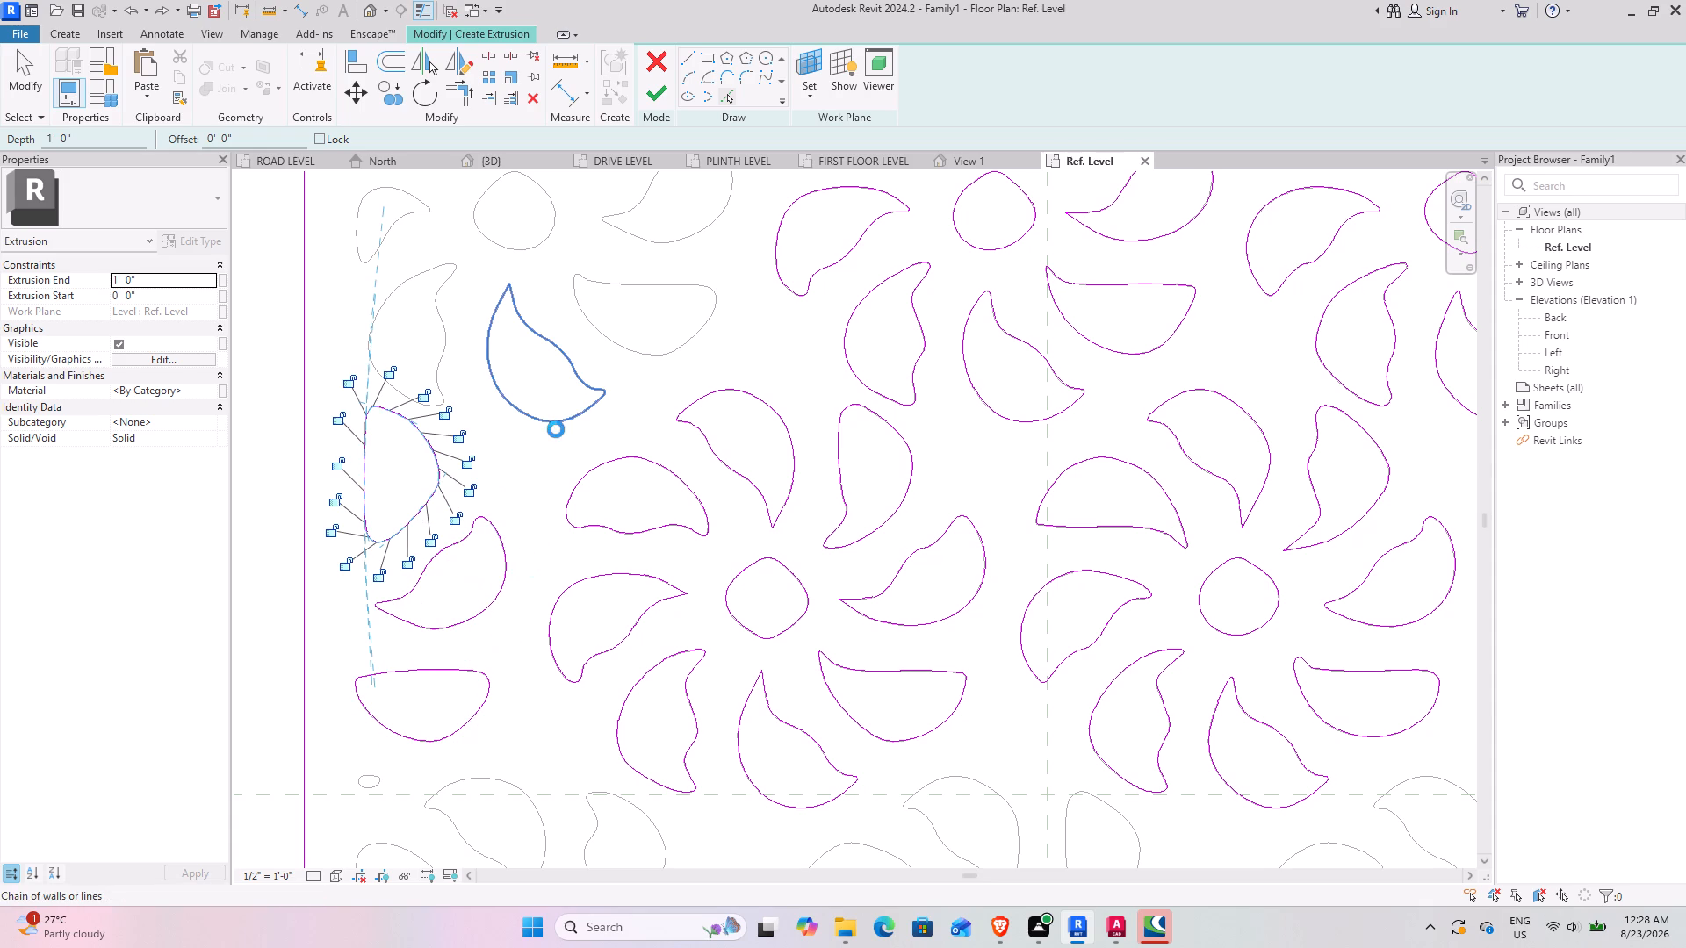
{"action": "key", "text": "Tab"}
{"action": "left_click", "coordinate": [664, 356]}
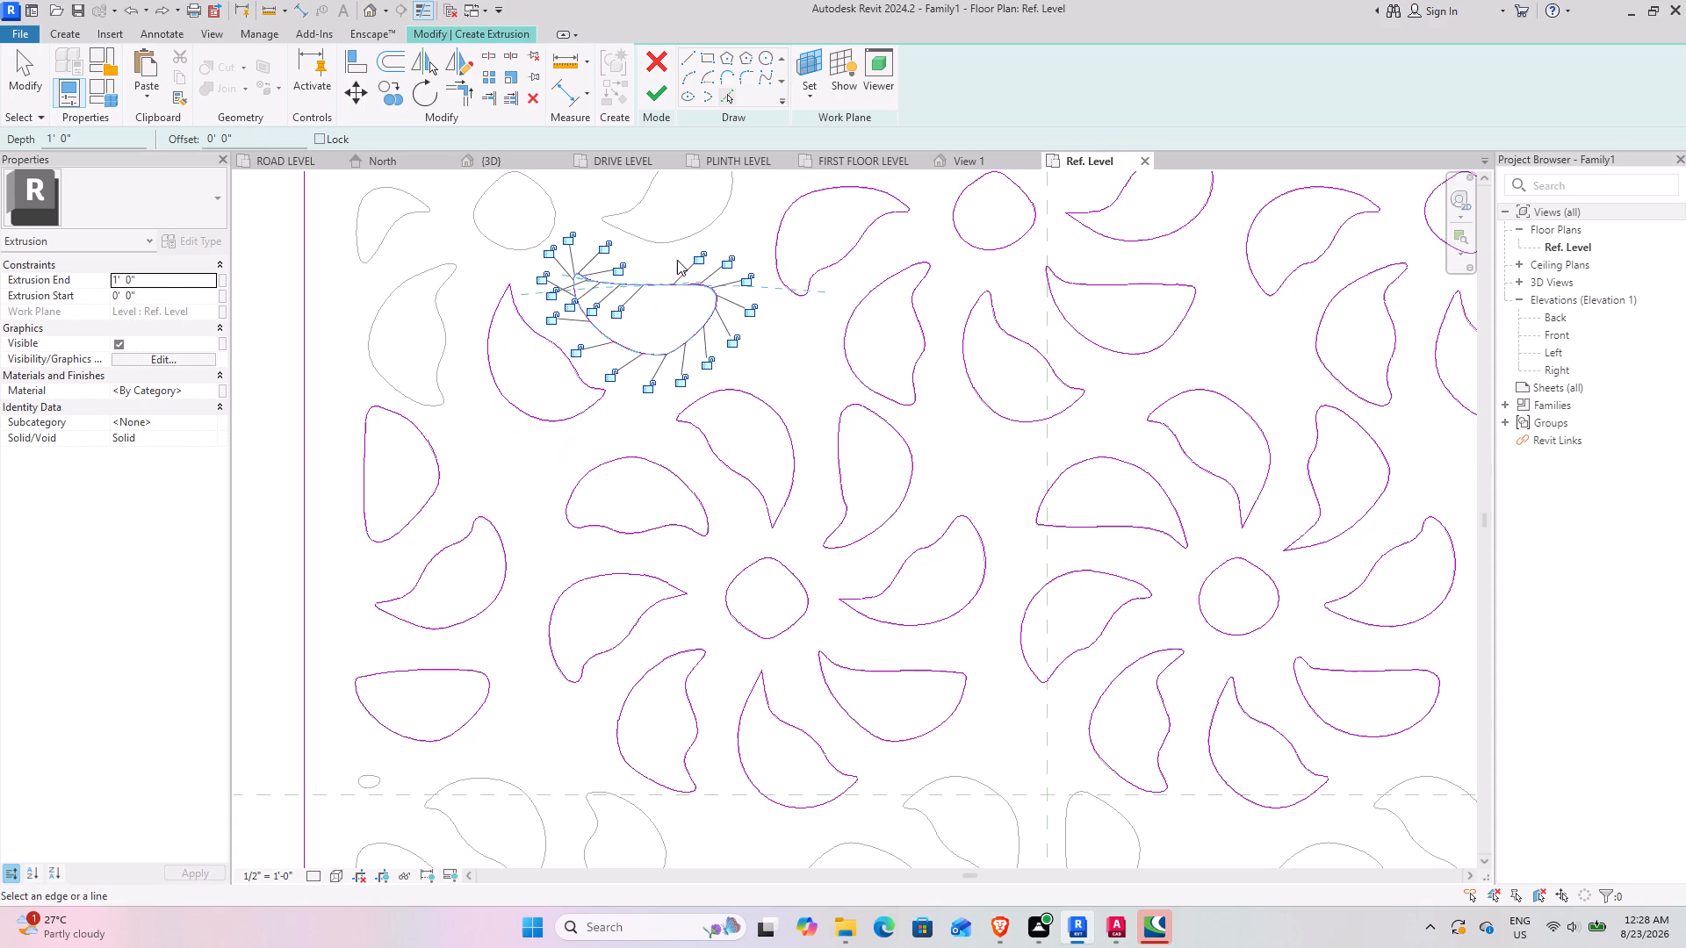
{"action": "key", "text": "Tab"}
{"action": "left_click", "coordinate": [686, 234]}
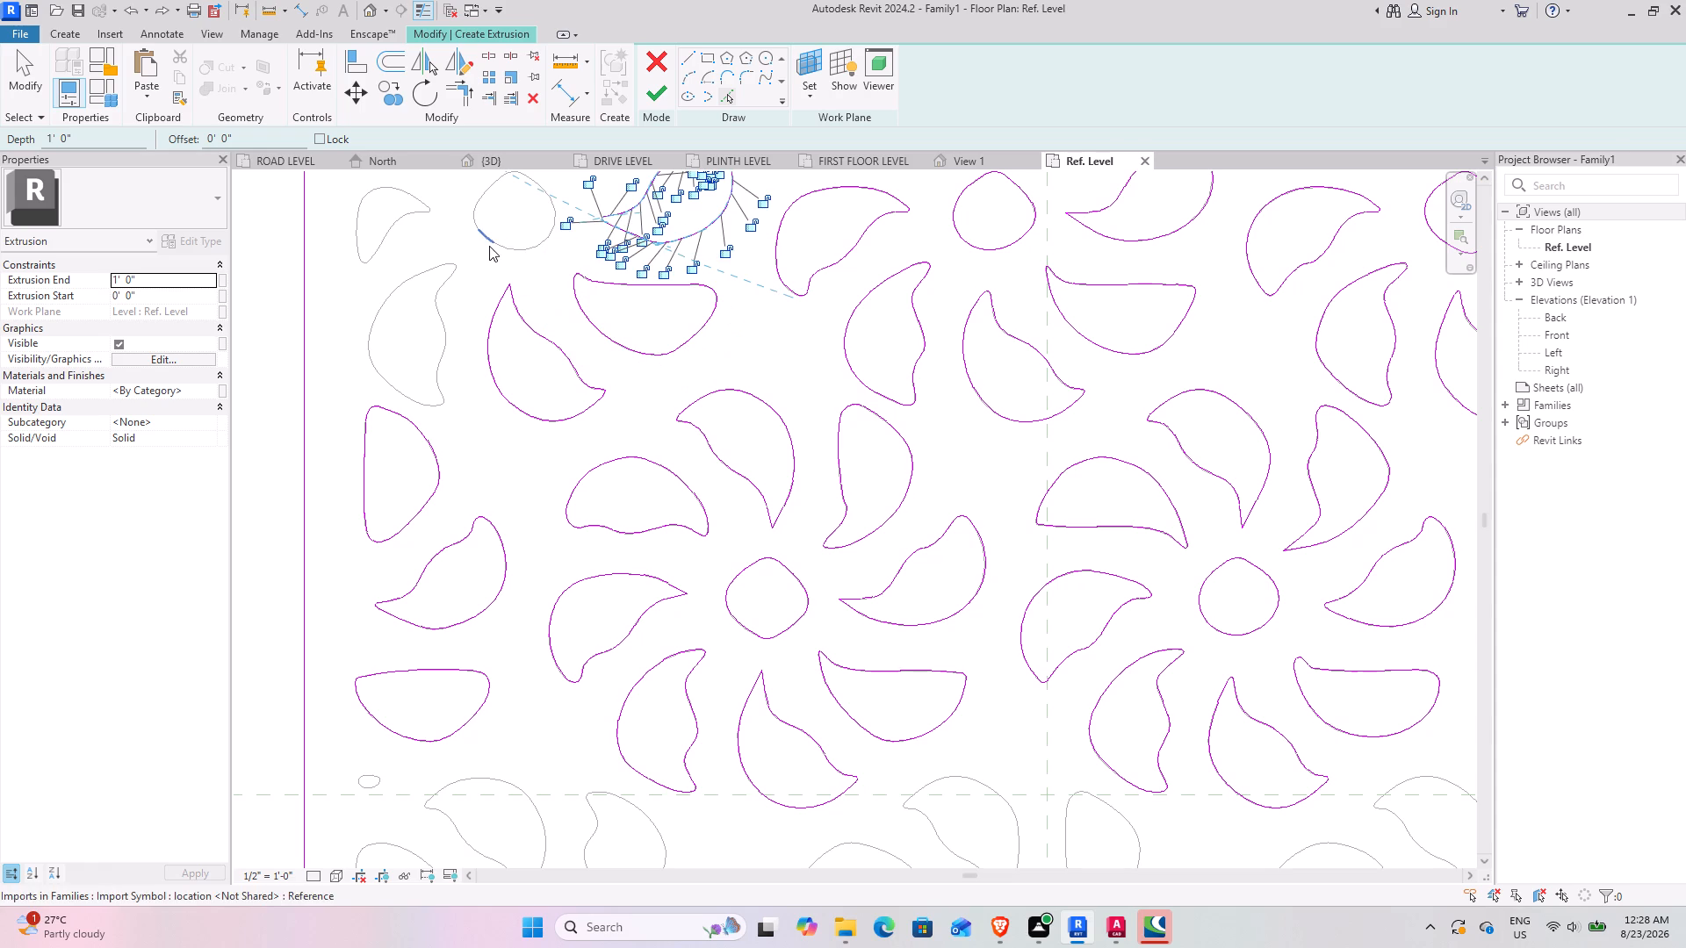
{"action": "key", "text": "Tab"}
{"action": "left_click", "coordinate": [489, 246]}
{"action": "key", "text": "Tab"}
{"action": "left_click", "coordinate": [442, 348]}
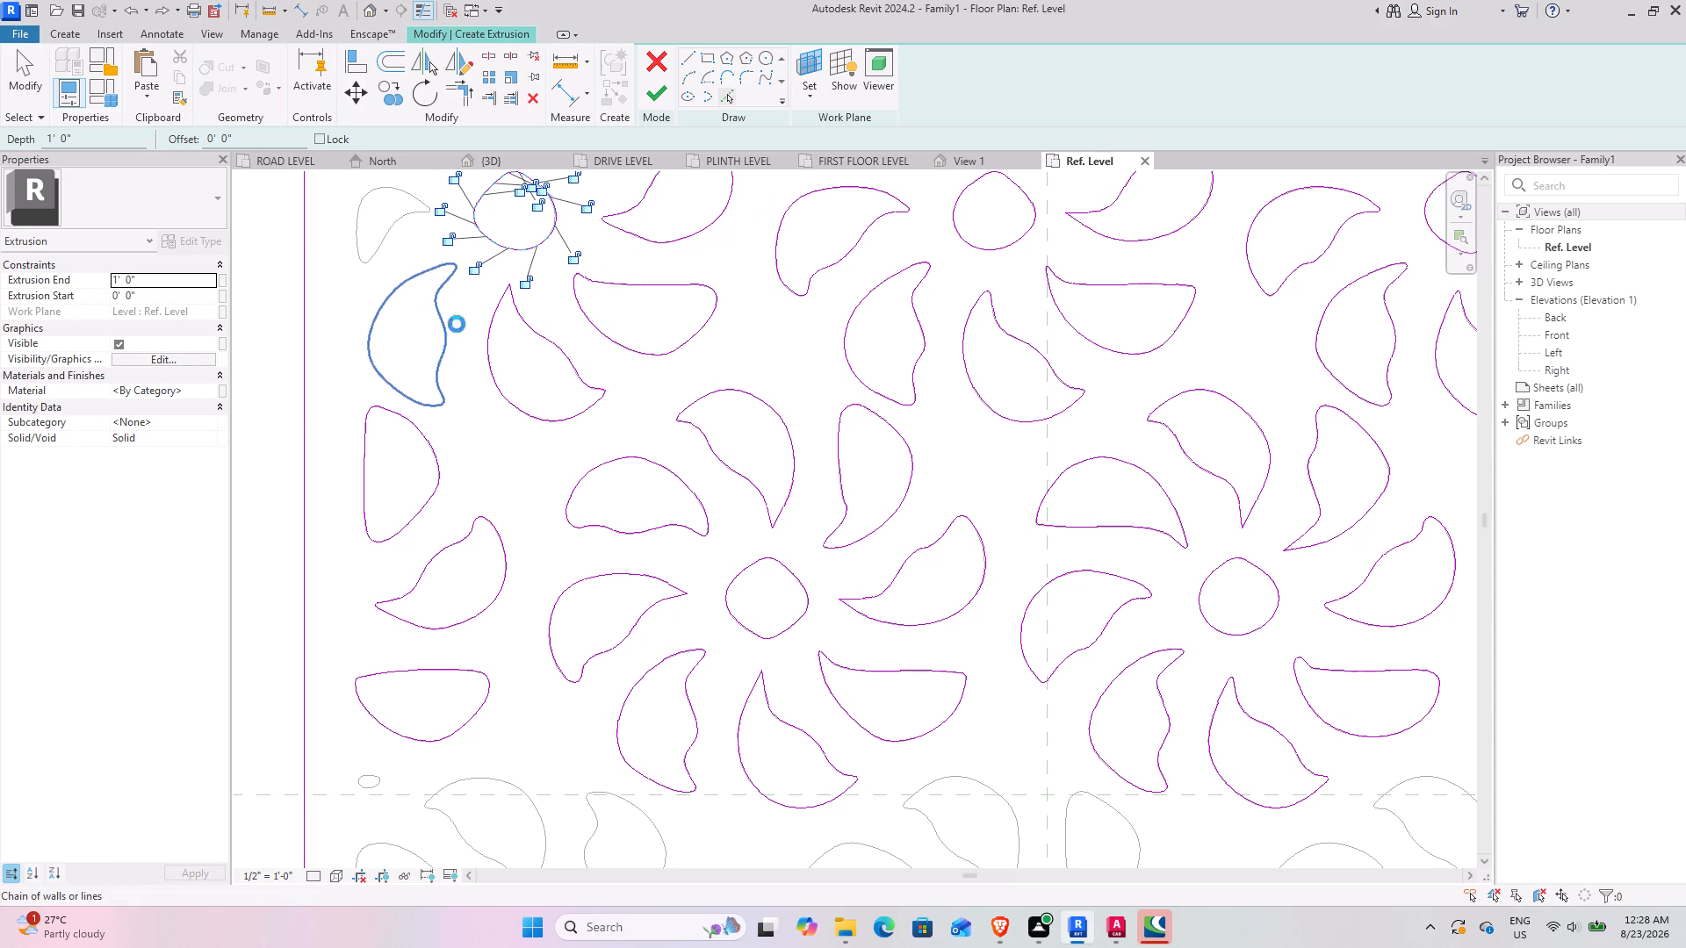
Pick the same flower's small left petal and its upper-left, top and upper-right petals as closed sketch loops.
{"action": "middle_click_drag", "start_coordinate": [474, 300], "coordinate": [476, 625]}
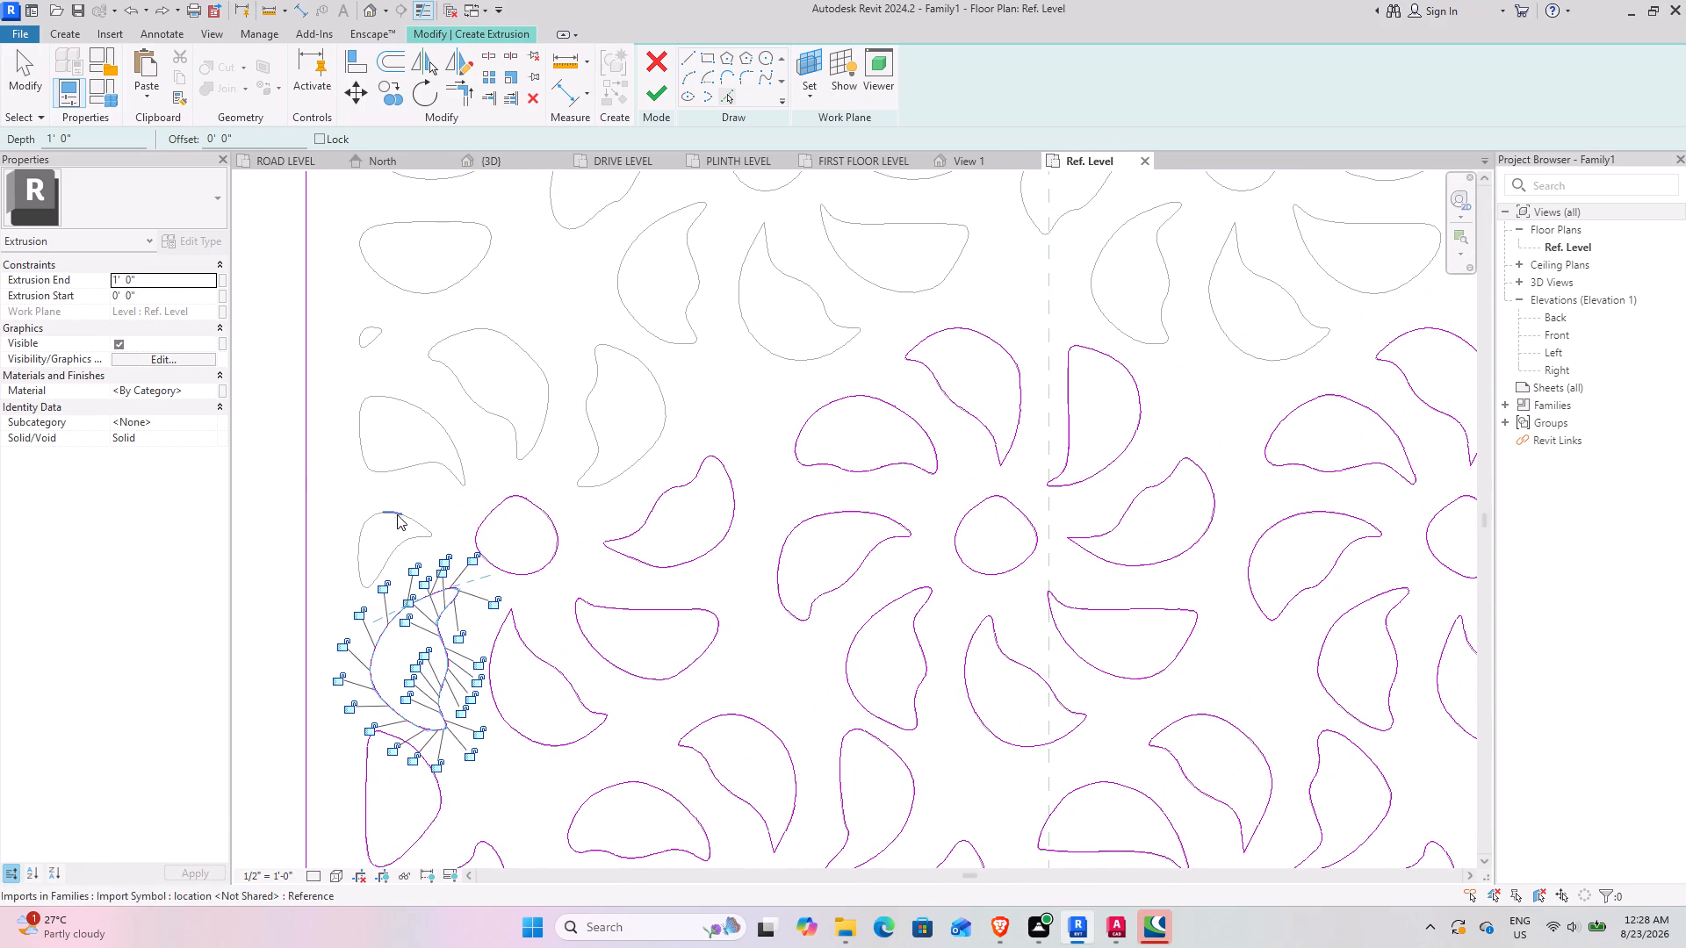
{"action": "key", "text": "Tab"}
{"action": "left_click", "coordinate": [397, 517]}
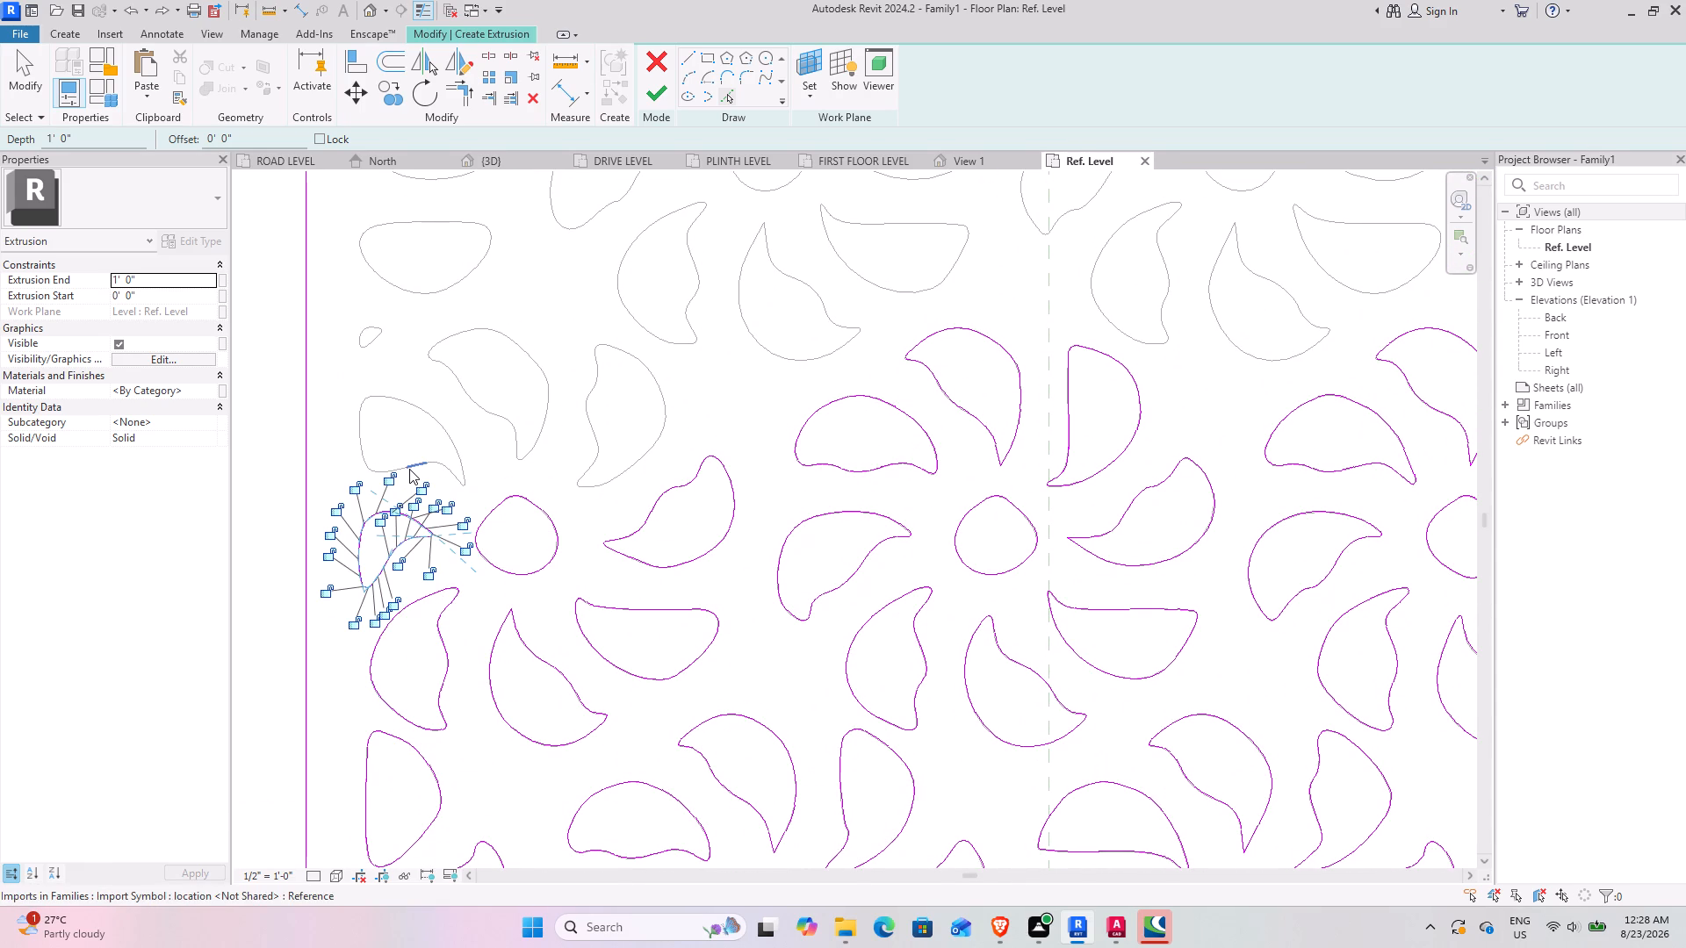
{"action": "key", "text": "Tab"}
{"action": "left_click", "coordinate": [409, 469]}
{"action": "key", "text": "Tab"}
{"action": "left_click", "coordinate": [541, 420]}
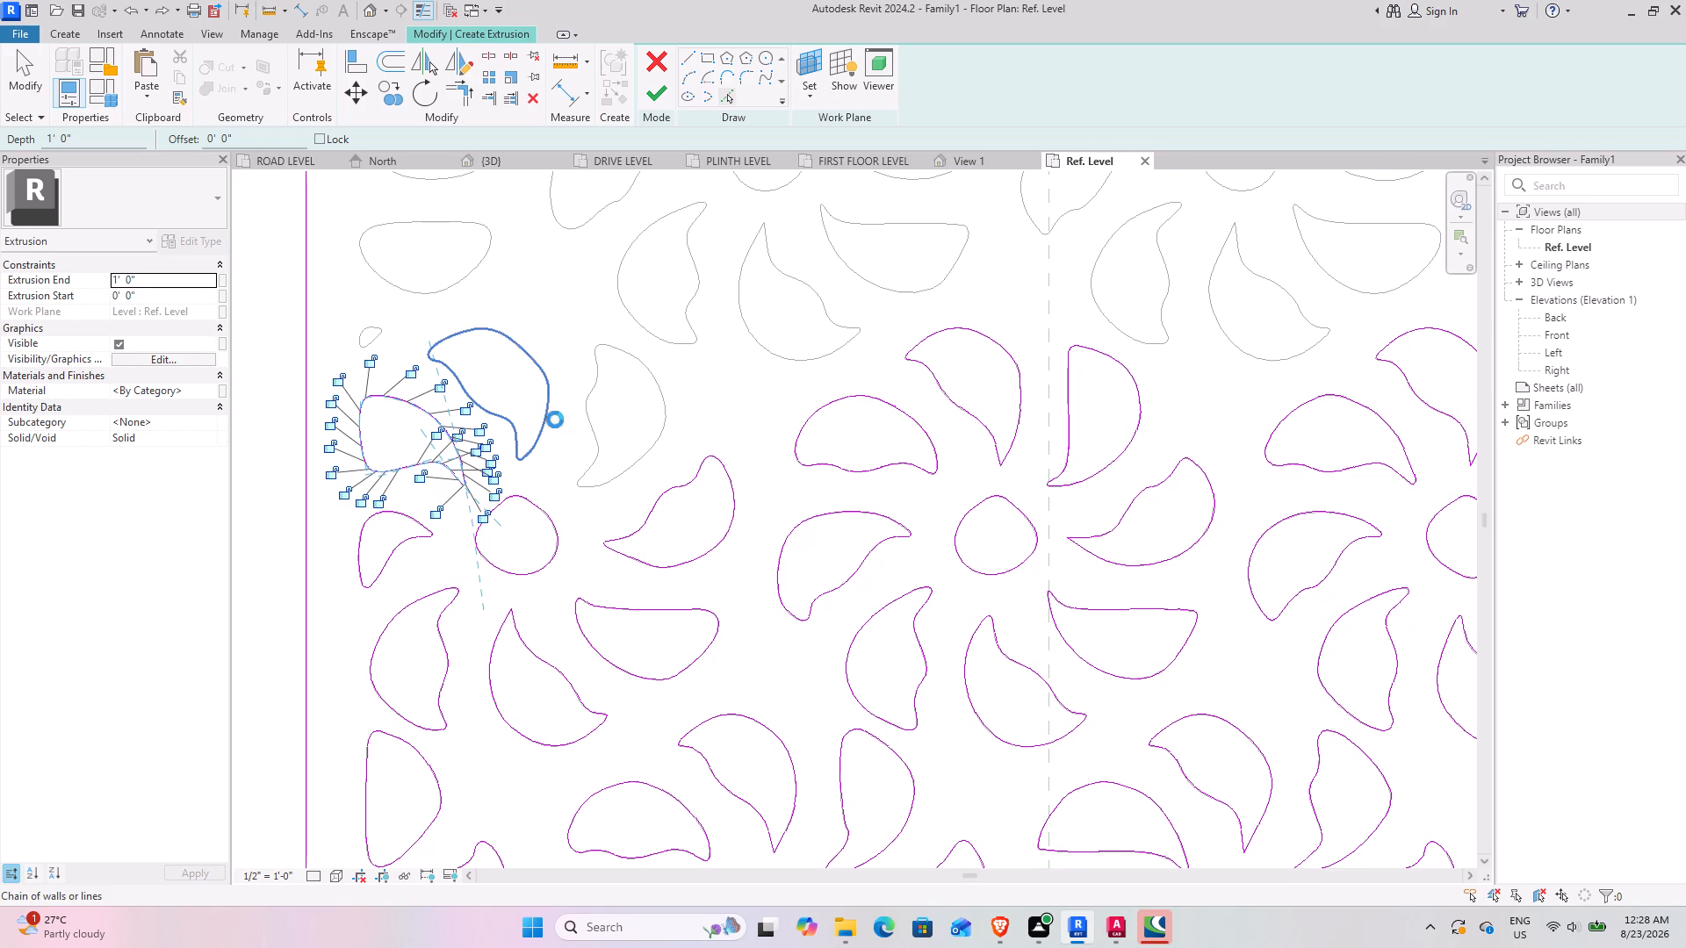
{"action": "key", "text": "Tab"}
{"action": "left_click", "coordinate": [657, 452]}
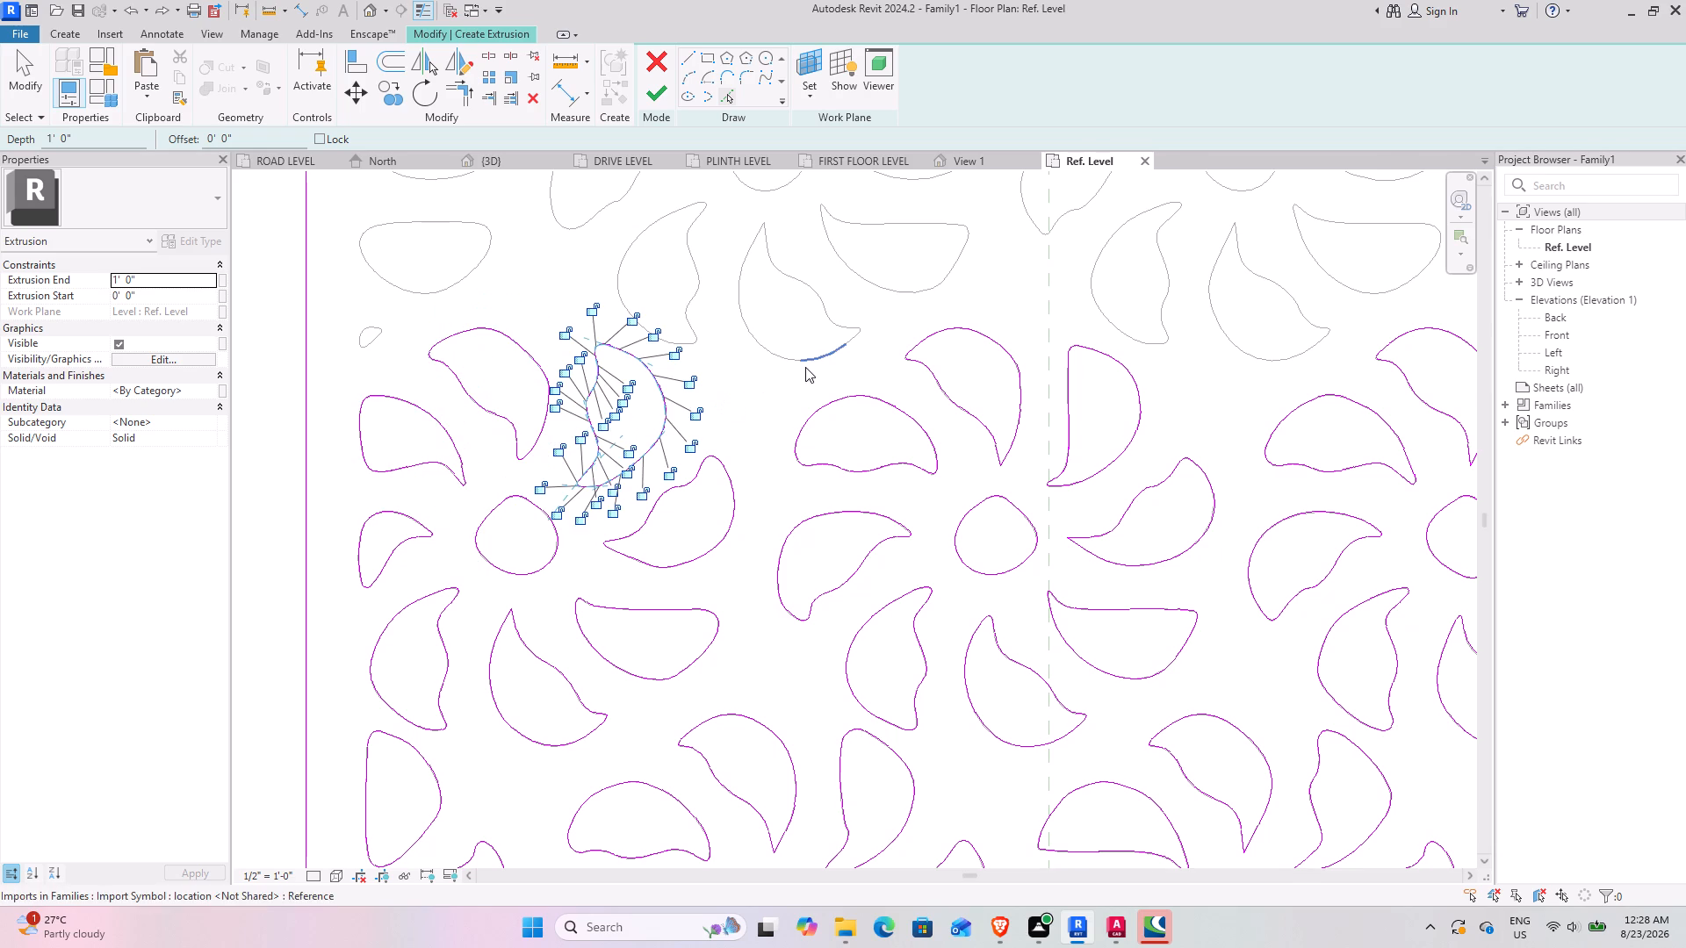
Pick the bottom, lower-right and lower-left petals of the flower diagonally above, plus the flat-topped petal beside the left border.
{"action": "key", "text": "Tab"}
{"action": "left_click", "coordinate": [805, 363]}
{"action": "key", "text": "Tab"}
{"action": "left_click", "coordinate": [926, 291]}
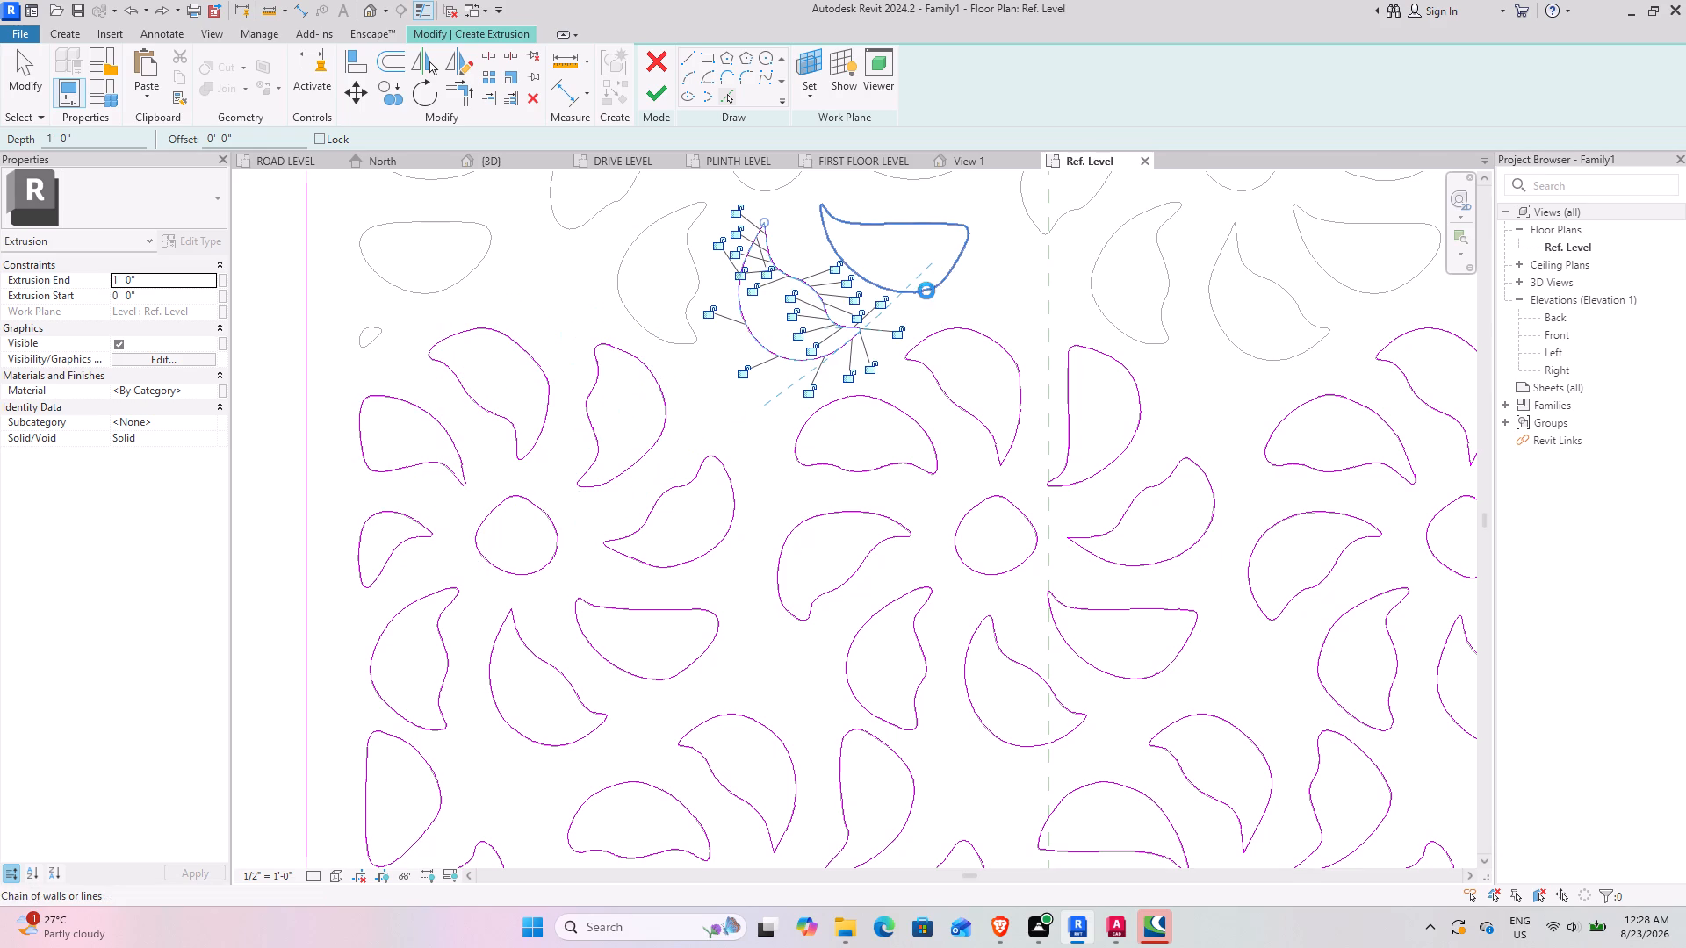
{"action": "key", "text": "Tab"}
{"action": "left_click", "coordinate": [632, 315]}
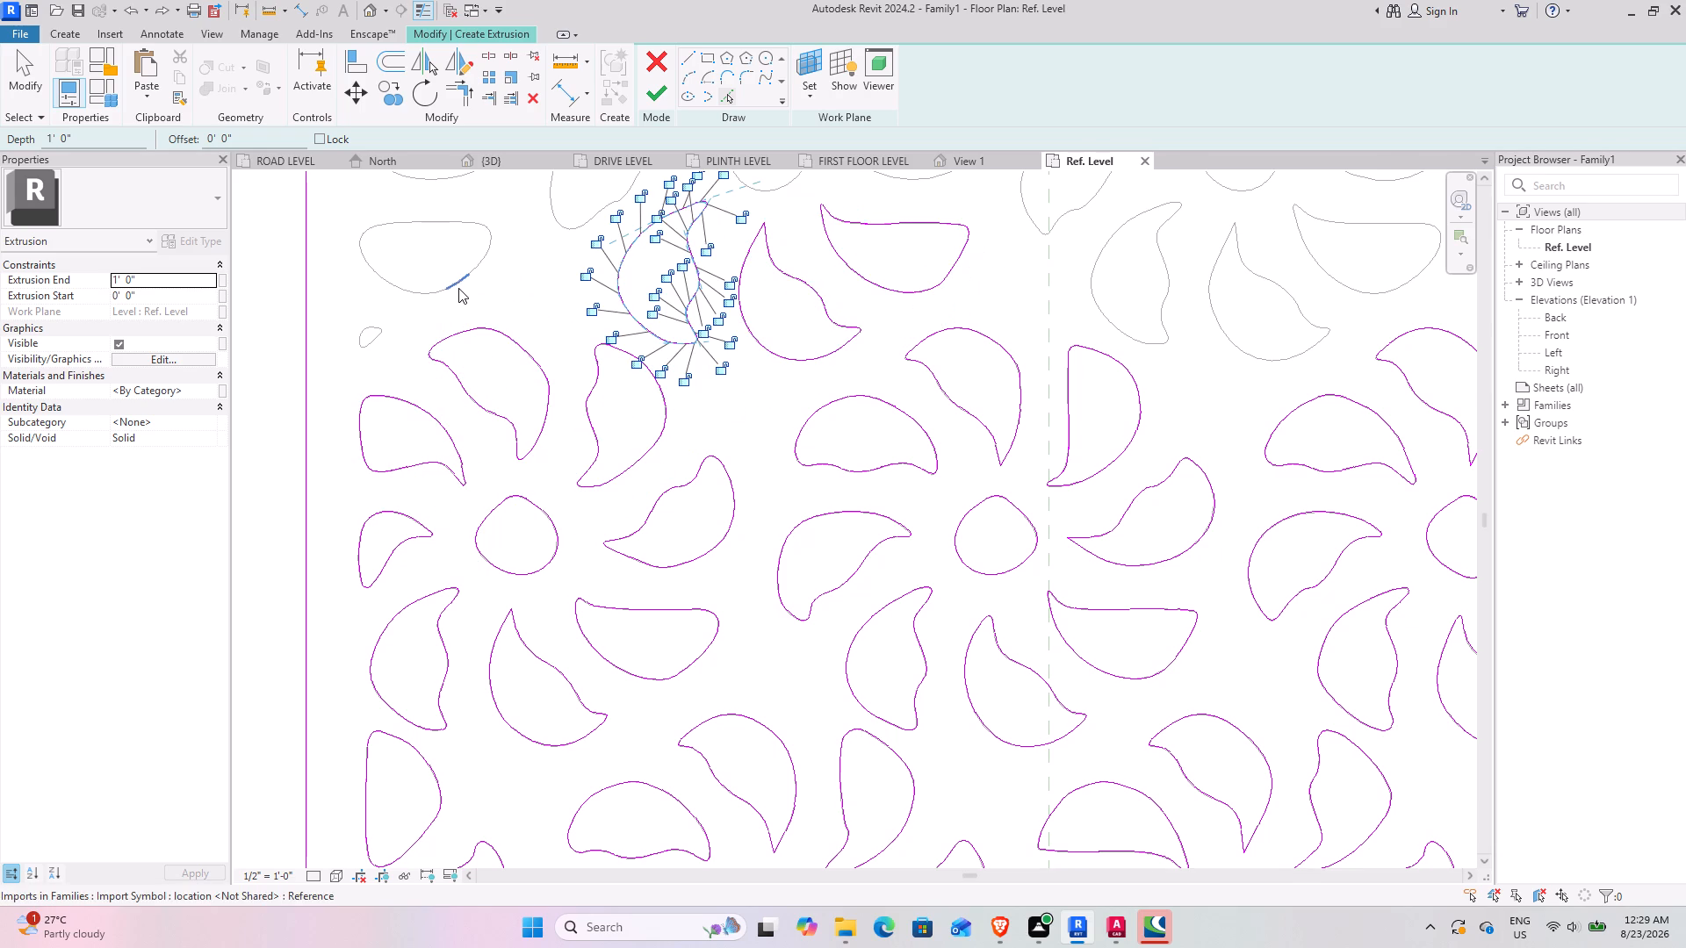
{"action": "key", "text": "Tab"}
{"action": "left_click", "coordinate": [458, 288]}
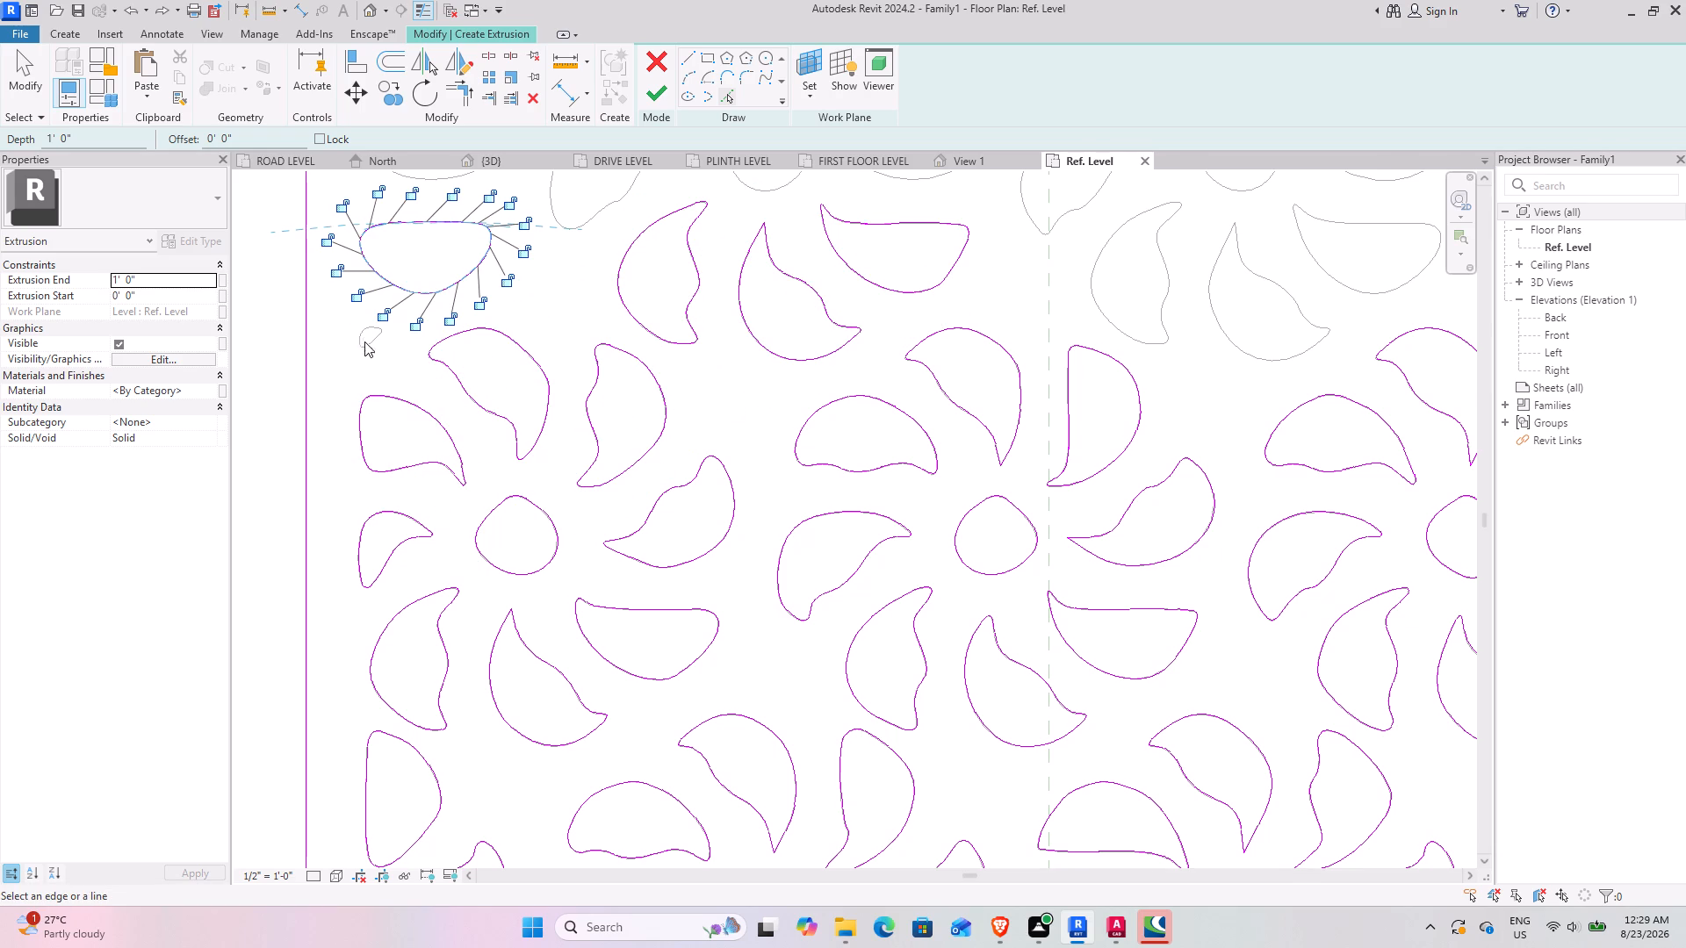
Pick the lower-left, bottom and lower-right petals of the flower just right of the vertical centre reference plane in that row.
{"action": "key", "text": "Tab"}
{"action": "left_click", "coordinate": [1142, 338]}
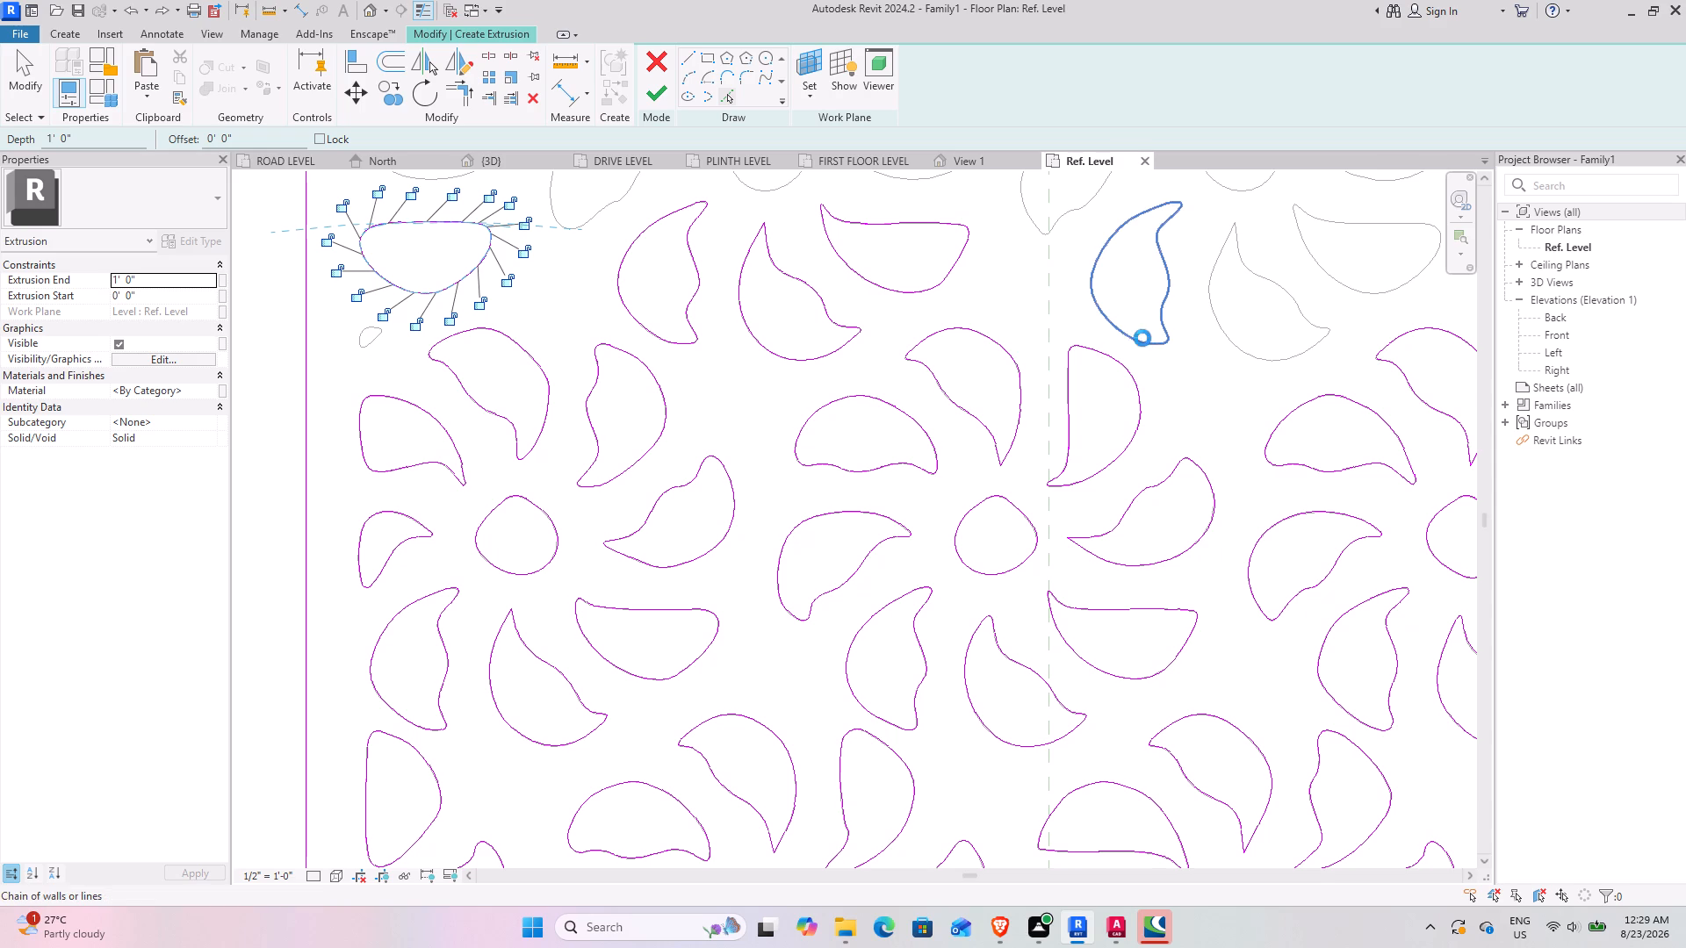
{"action": "key", "text": "Tab"}
{"action": "left_click", "coordinate": [1285, 366]}
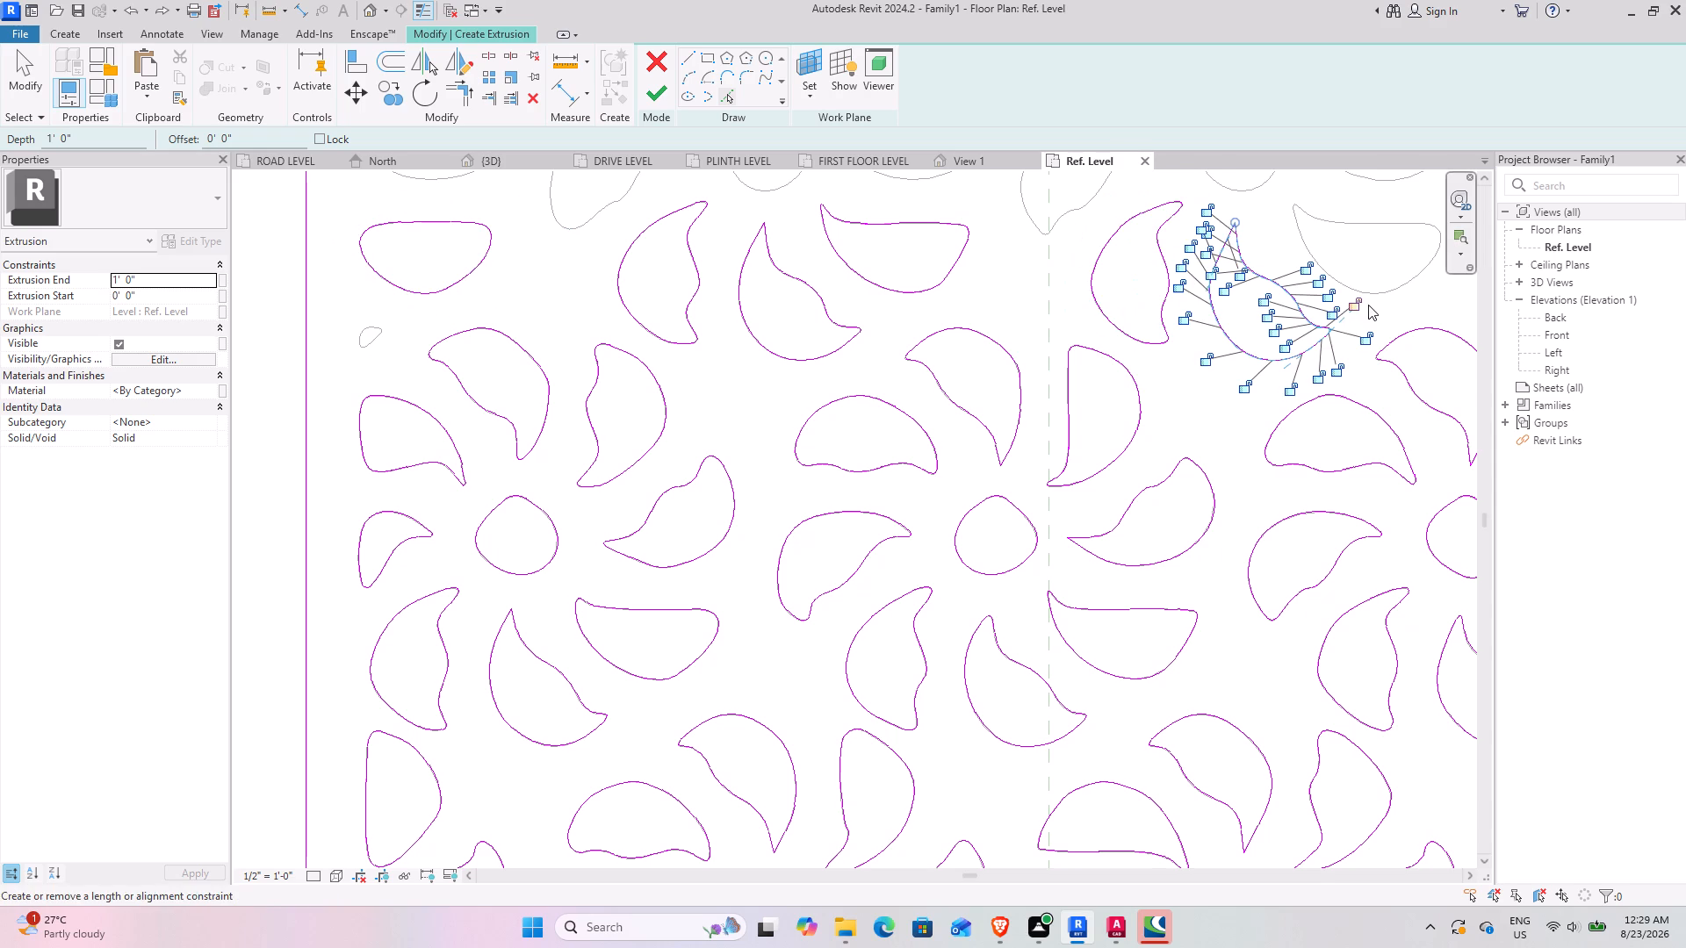
{"action": "key", "text": "Tab"}
{"action": "left_click", "coordinate": [1373, 298]}
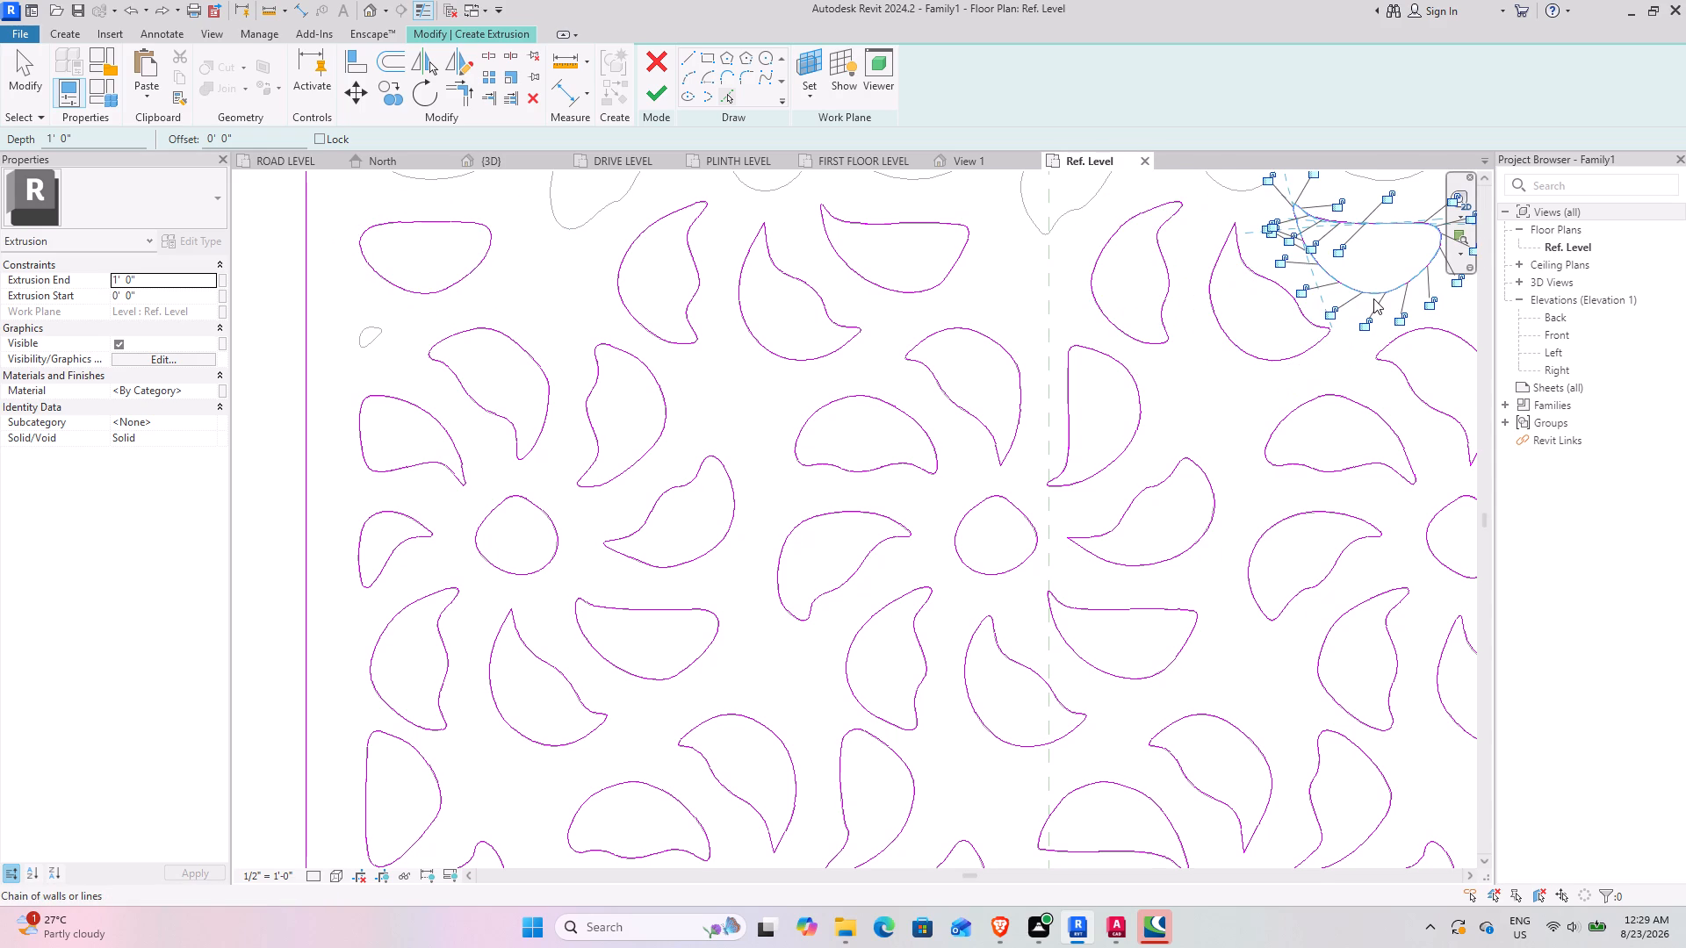
Pick the same flower's left petal, centre hole and right petal as closed sketch loops.
{"action": "middle_click_drag", "start_coordinate": [1160, 347], "coordinate": [1091, 685]}
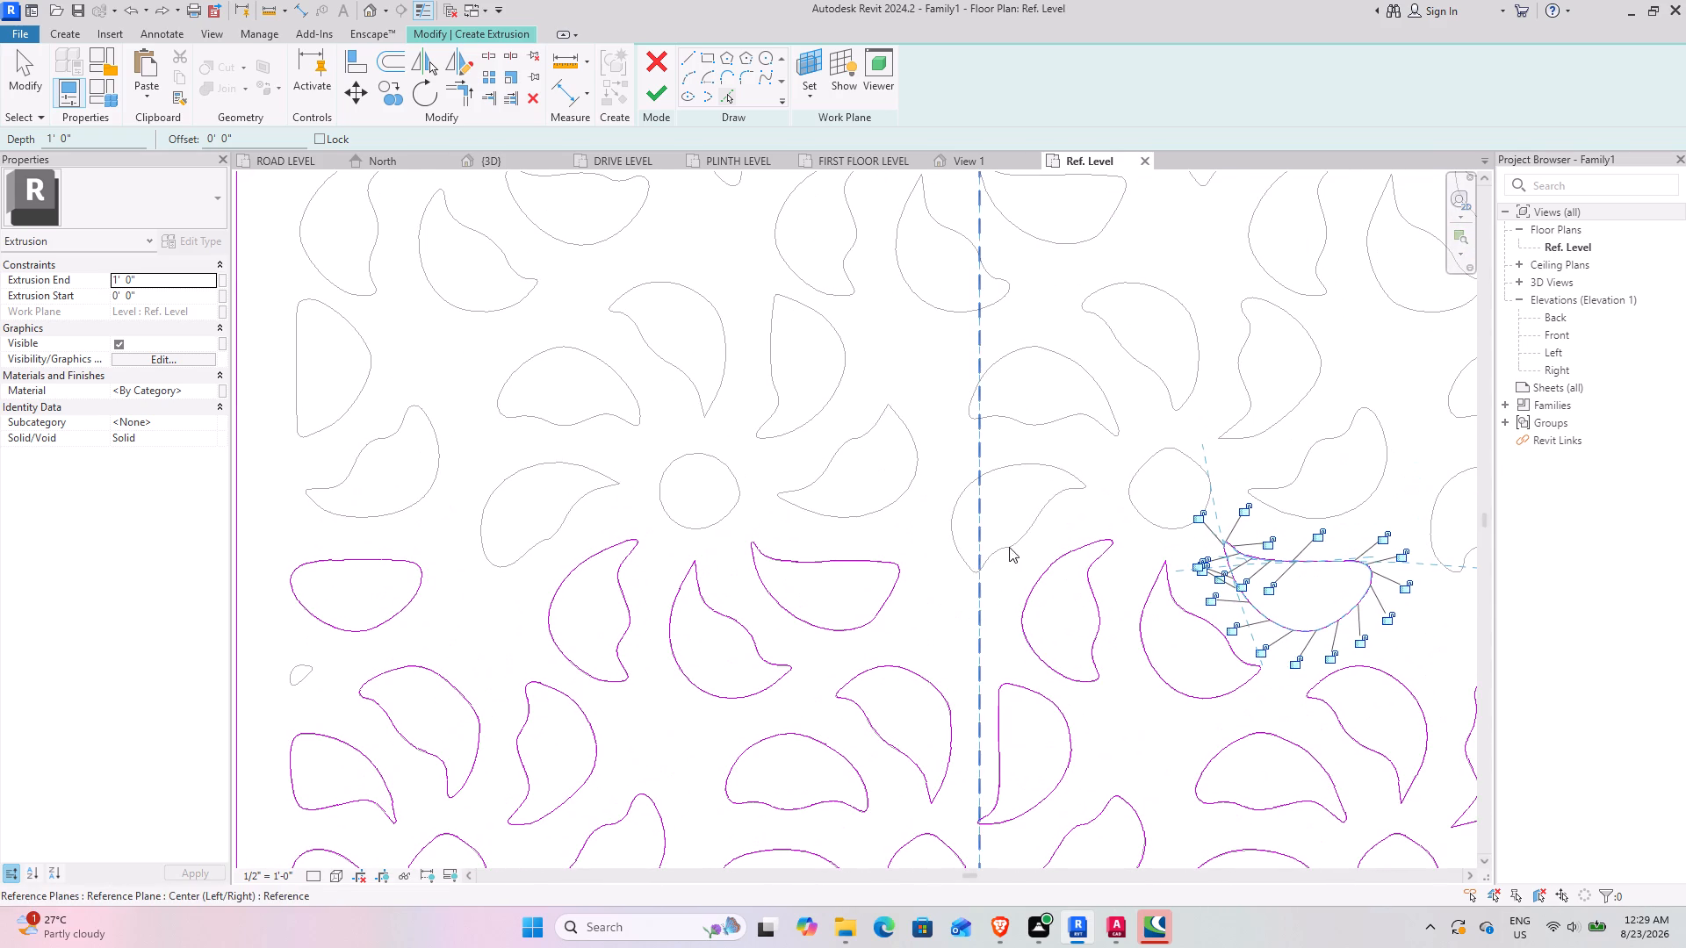
{"action": "key", "text": "Tab"}
{"action": "left_click", "coordinate": [1015, 548]}
{"action": "key", "text": "Tab"}
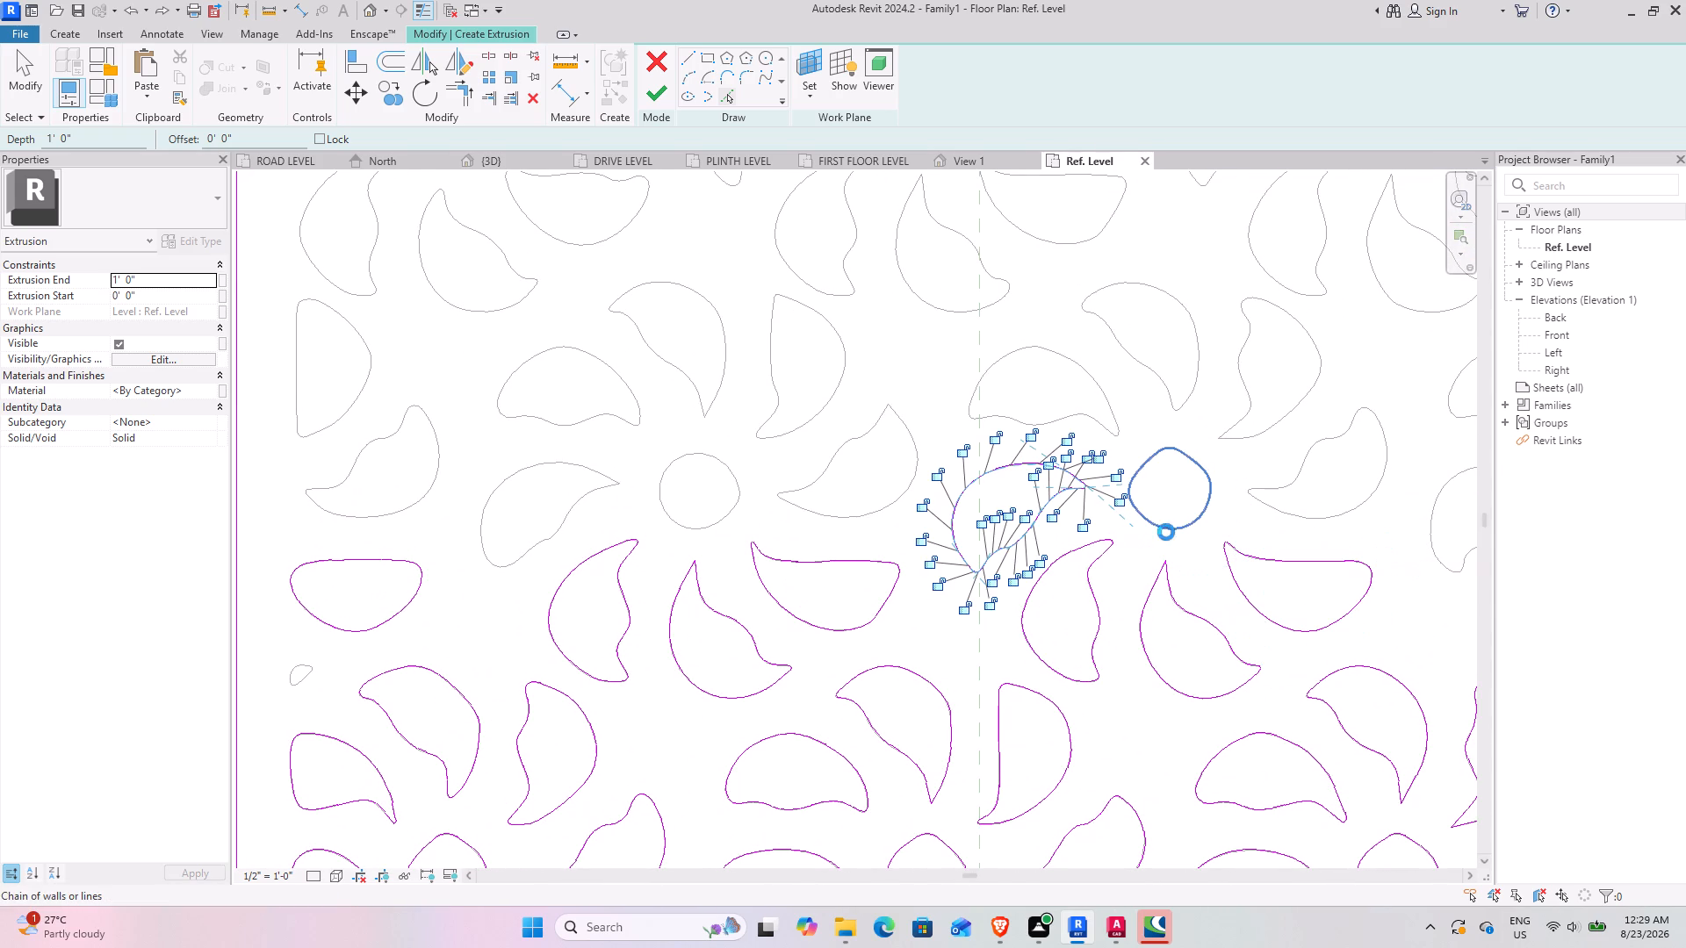
{"action": "left_click", "coordinate": [1166, 532]}
{"action": "key", "text": "Tab"}
{"action": "left_click", "coordinate": [1339, 517]}
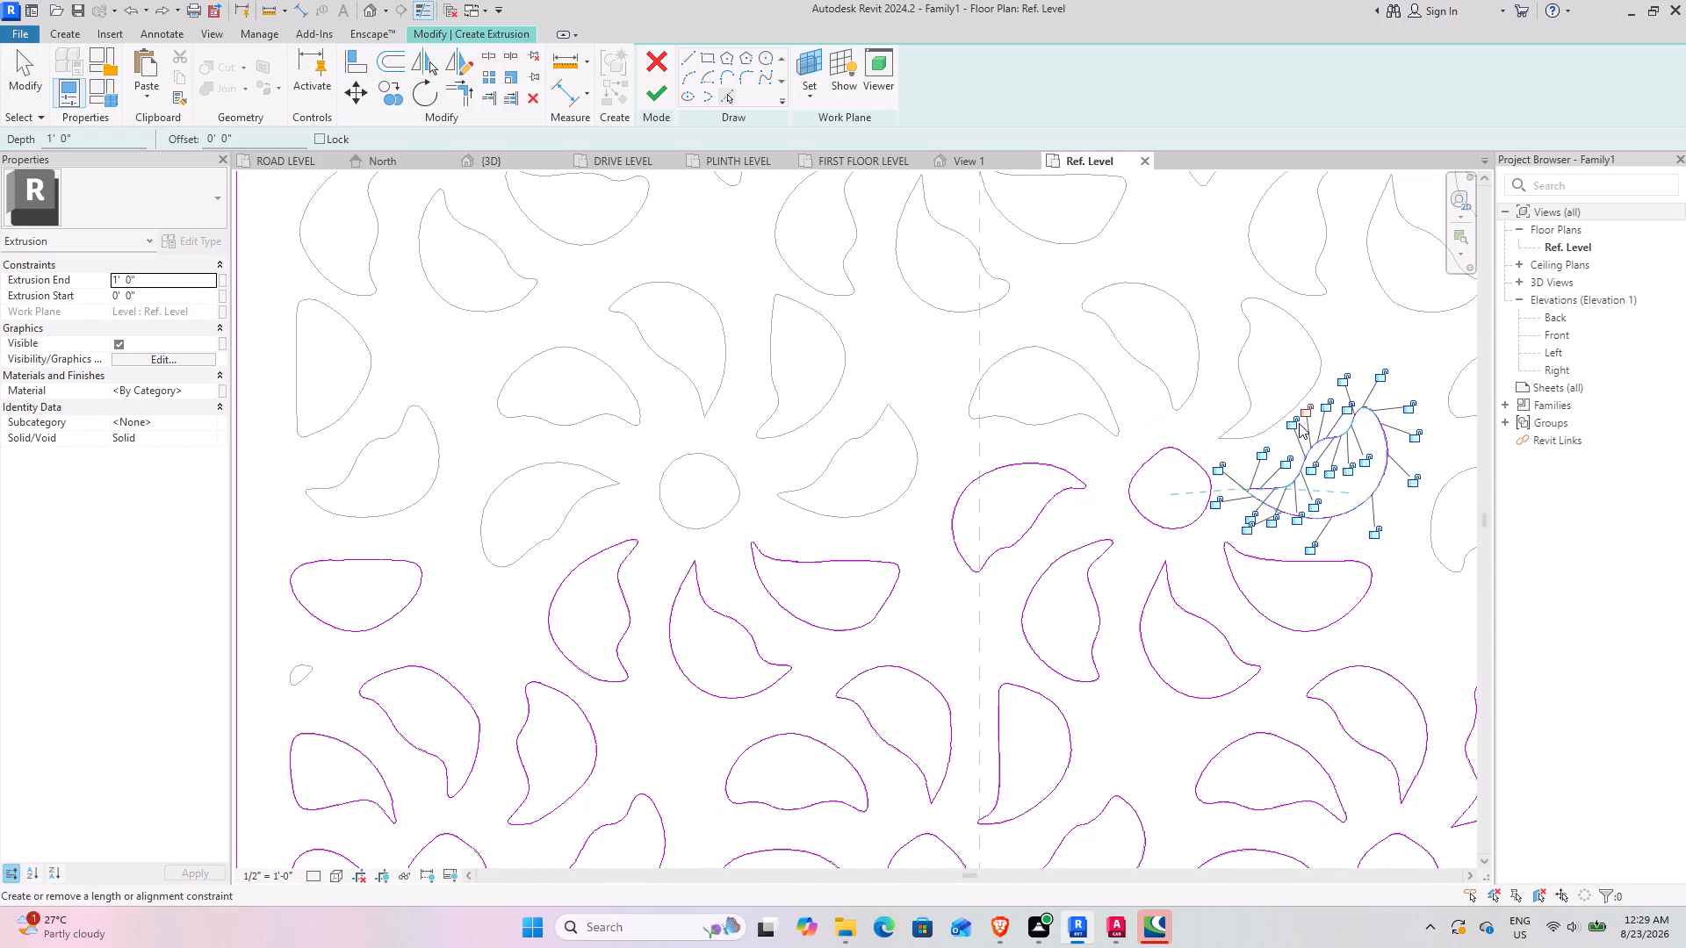
Pick the upper-right, top and upper-left petals of the flower just right of the vertical centre reference plane as closed sketch loops.
{"action": "key", "text": "Tab"}
{"action": "left_click", "coordinate": [1305, 330]}
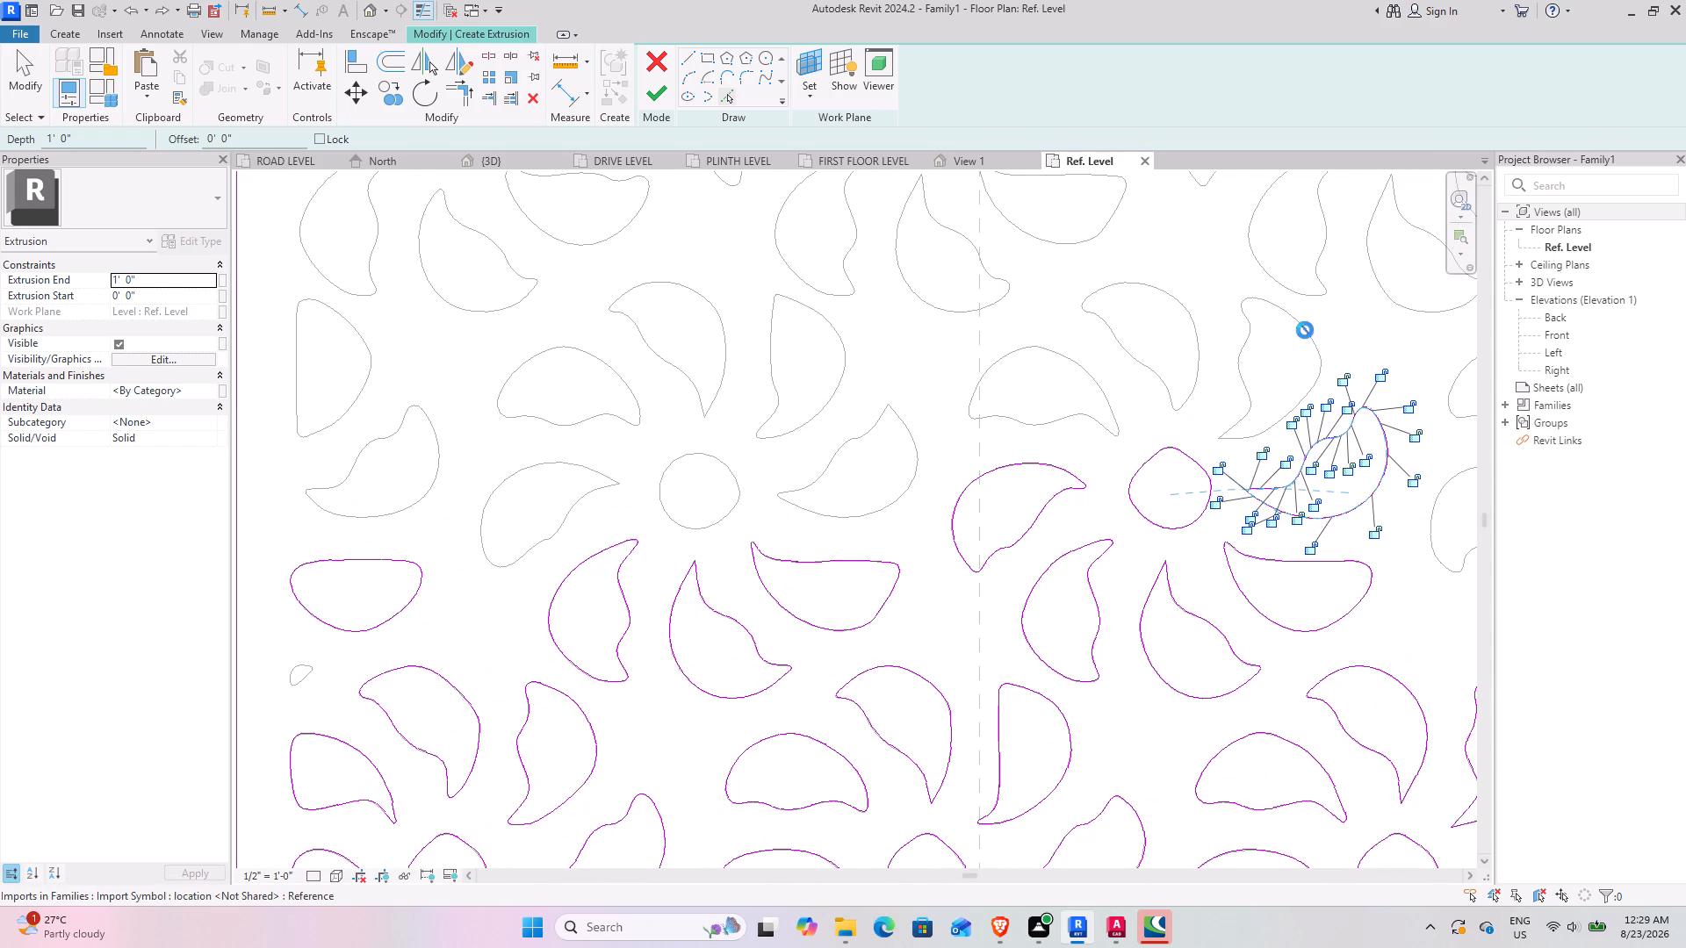
{"action": "key", "text": "Tab"}
{"action": "left_click", "coordinate": [1191, 332]}
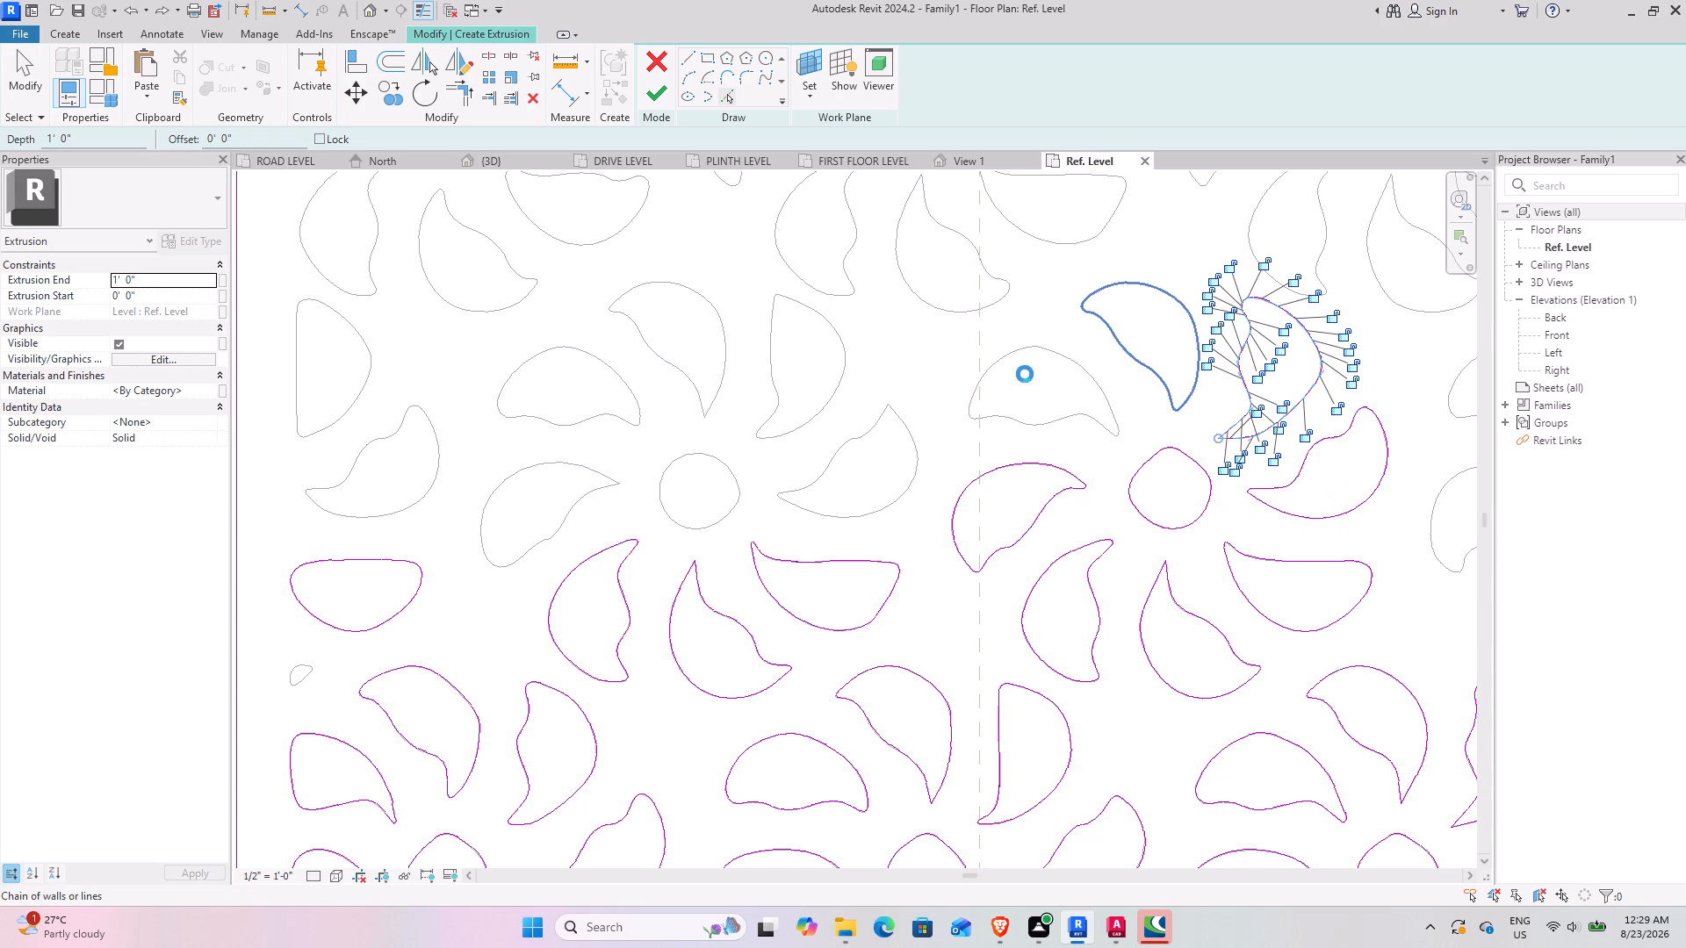
{"action": "key", "text": "Tab"}
{"action": "left_click", "coordinate": [1028, 354]}
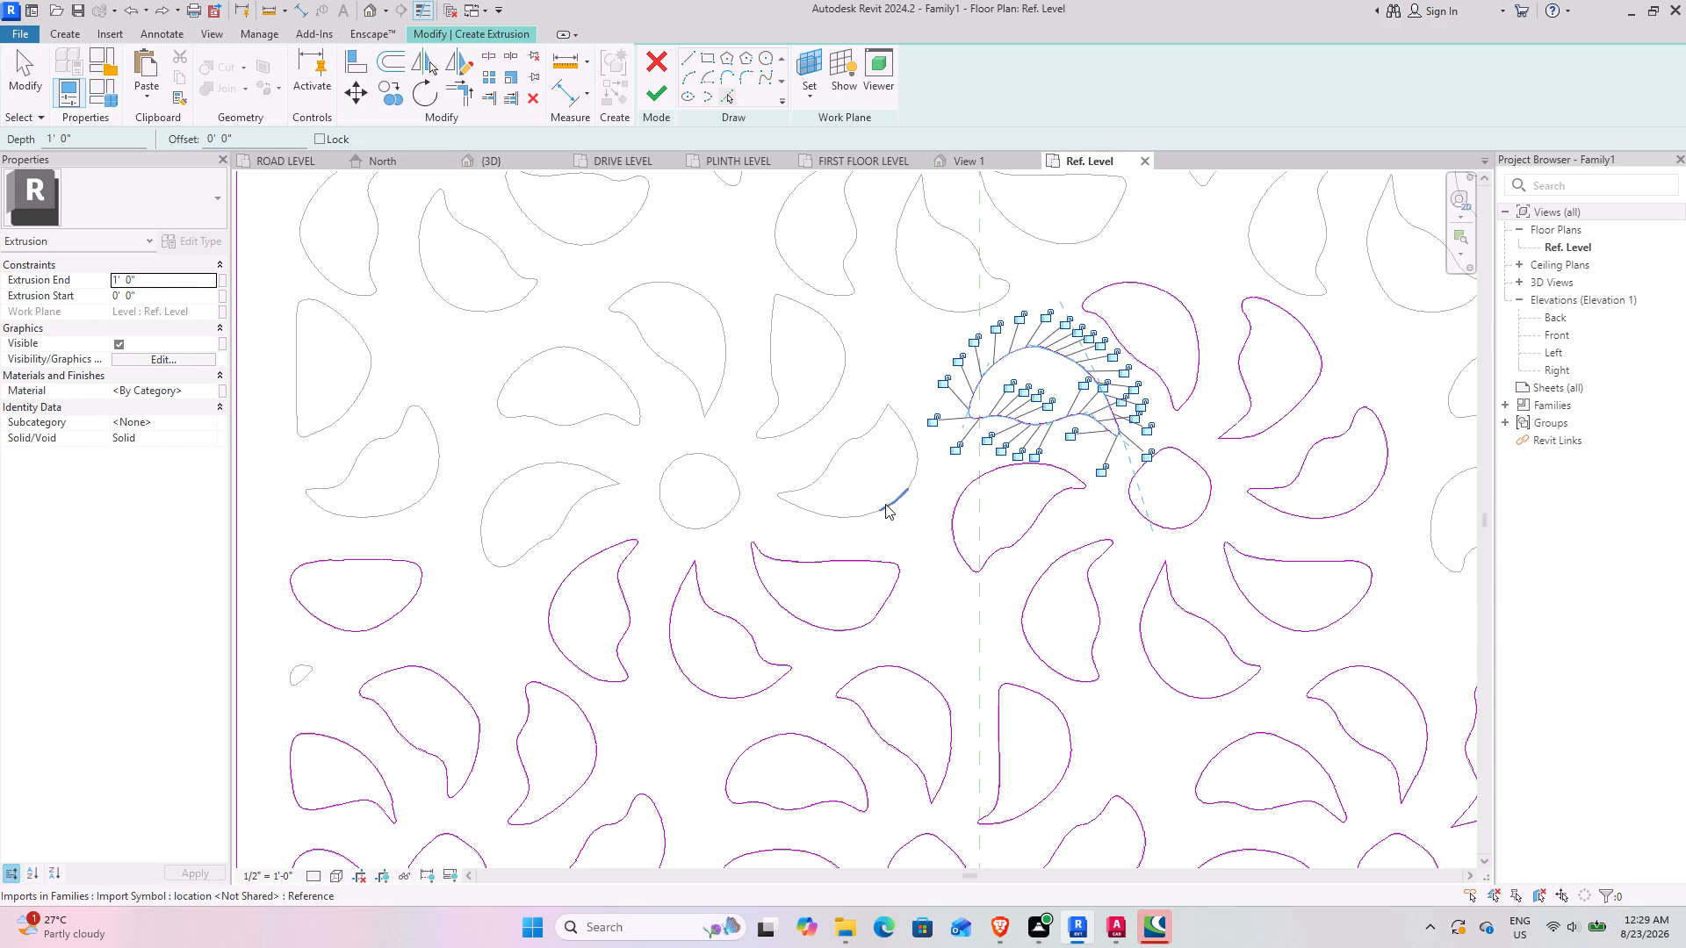
Pick the centre hole and the right, upper-right, top, upper-left and left petals of the neighbouring flower left of the centre reference plane.
{"action": "key", "text": "Tab"}
{"action": "left_click", "coordinate": [885, 504]}
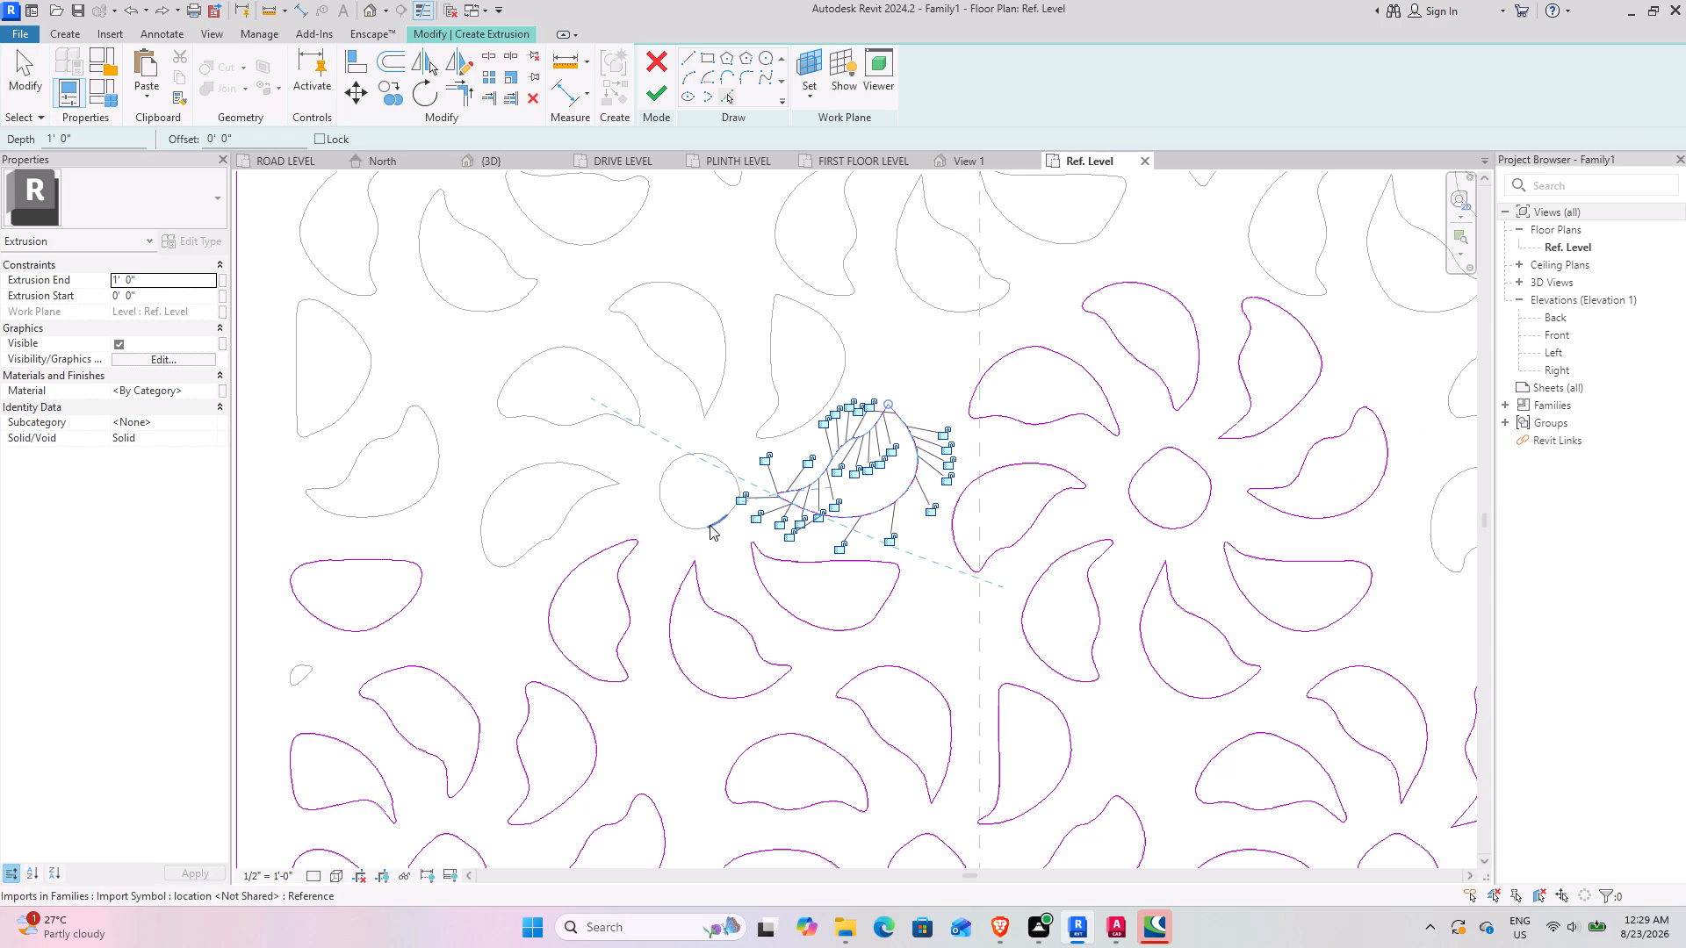
{"action": "key", "text": "Tab"}
{"action": "left_click", "coordinate": [710, 525]}
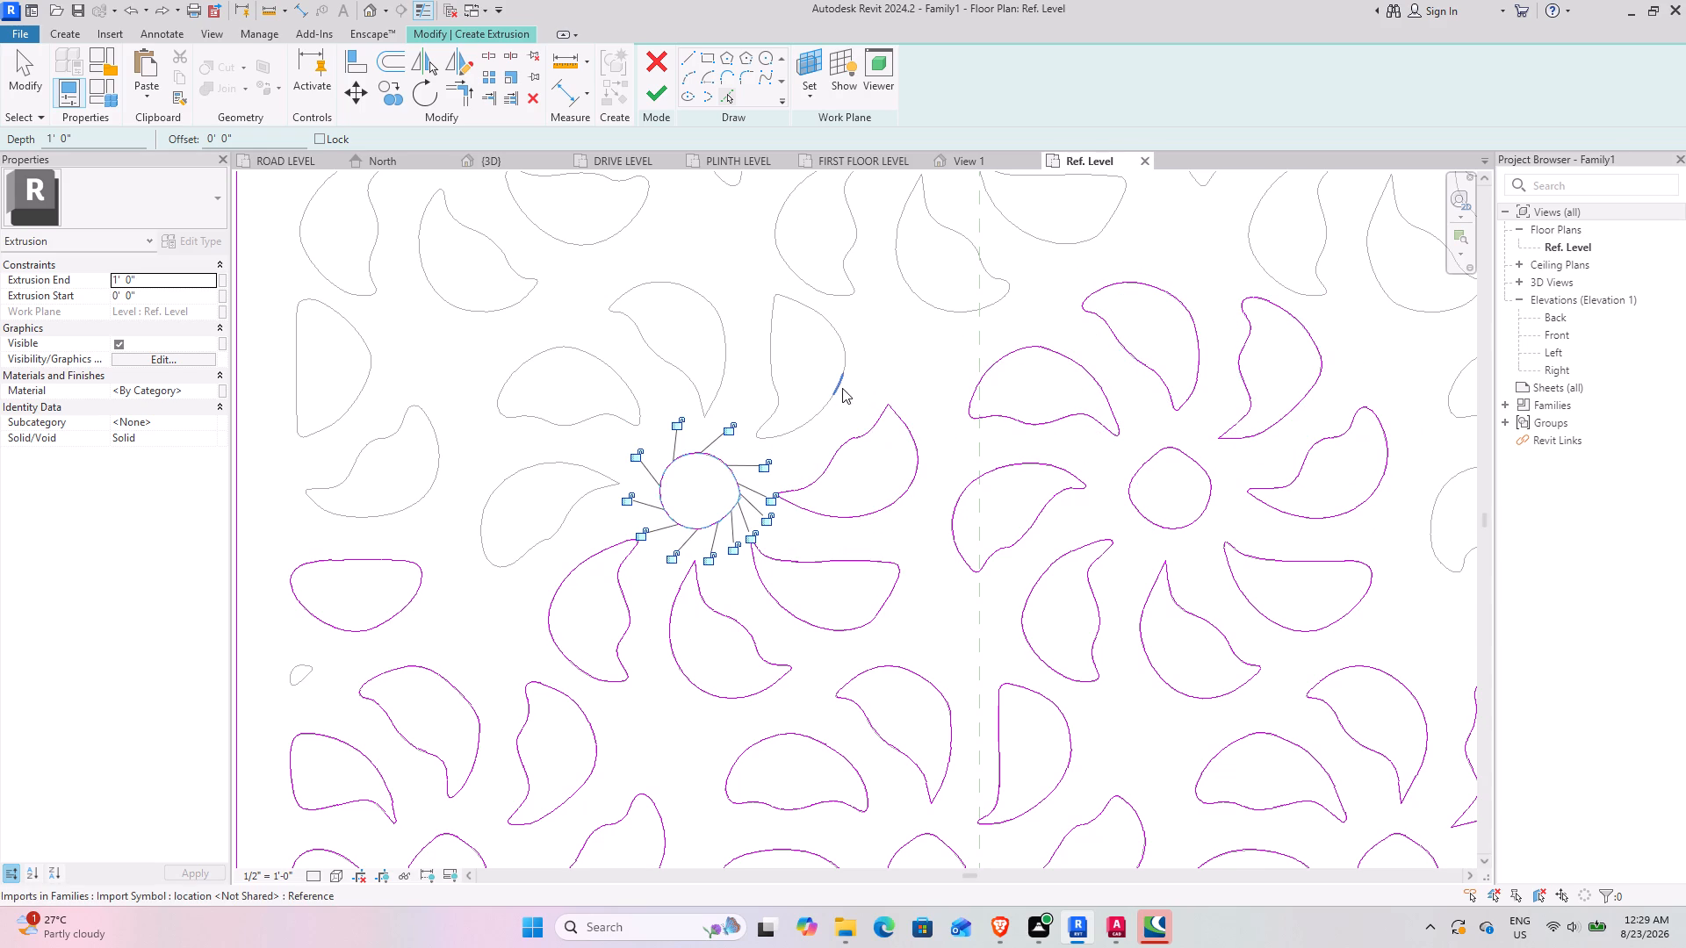
{"action": "key", "text": "Tab"}
{"action": "left_click", "coordinate": [842, 388]}
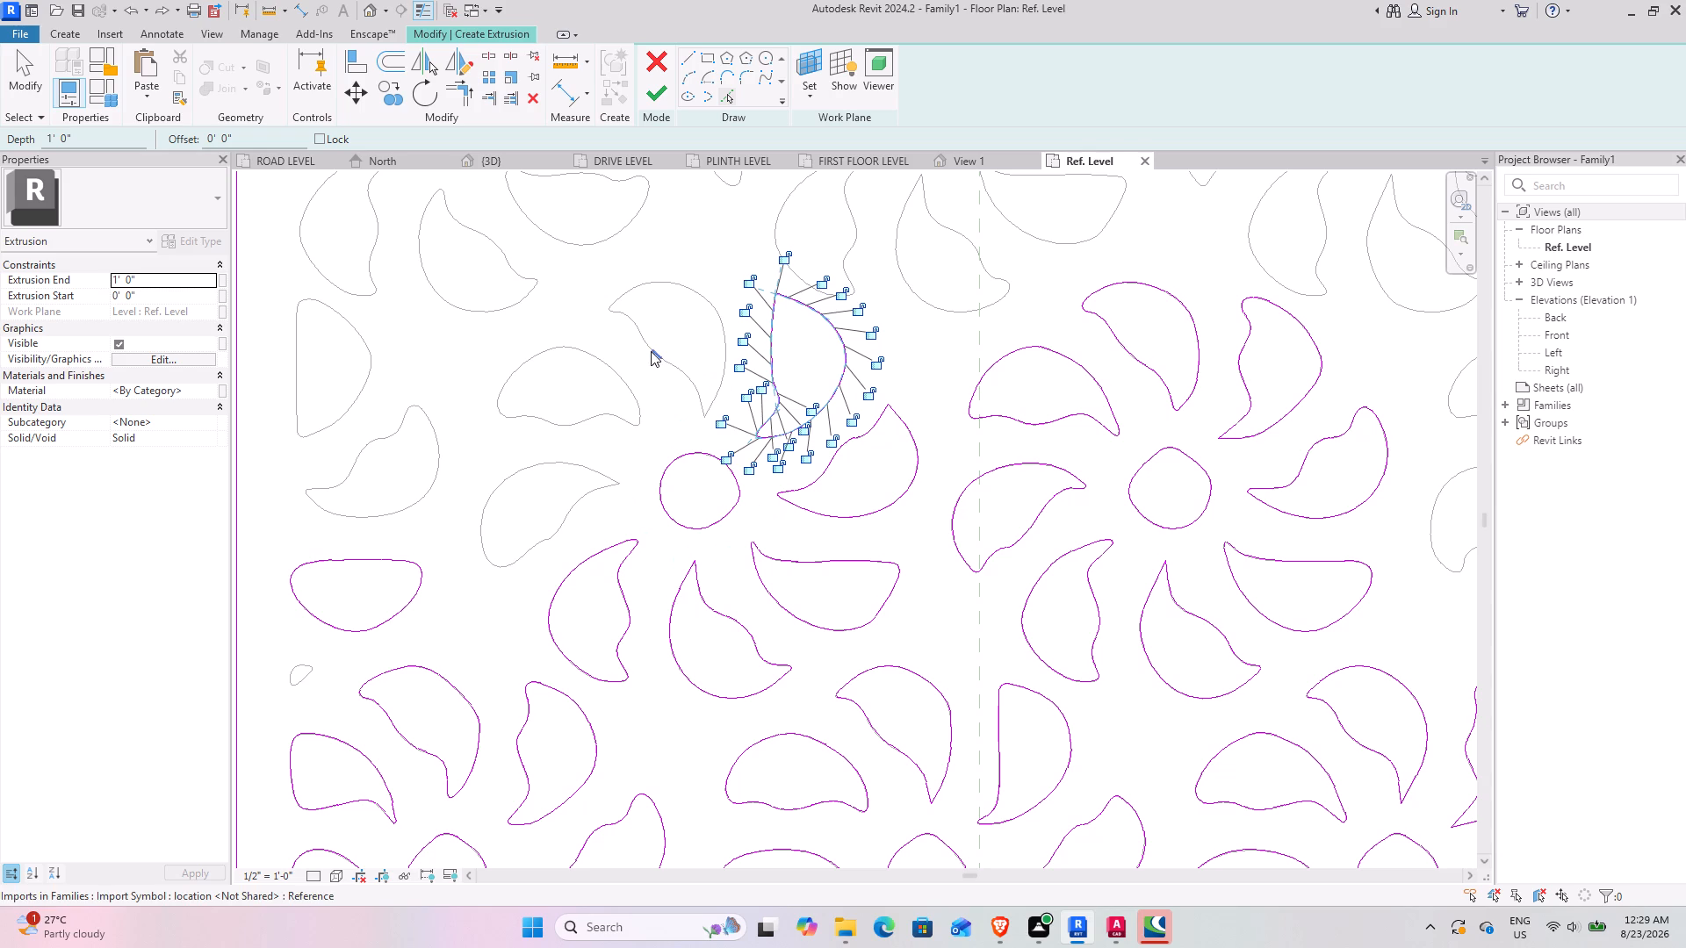
{"action": "key", "text": "Tab"}
{"action": "left_click", "coordinate": [651, 351]}
{"action": "key", "text": "Tab"}
{"action": "left_click", "coordinate": [560, 432]}
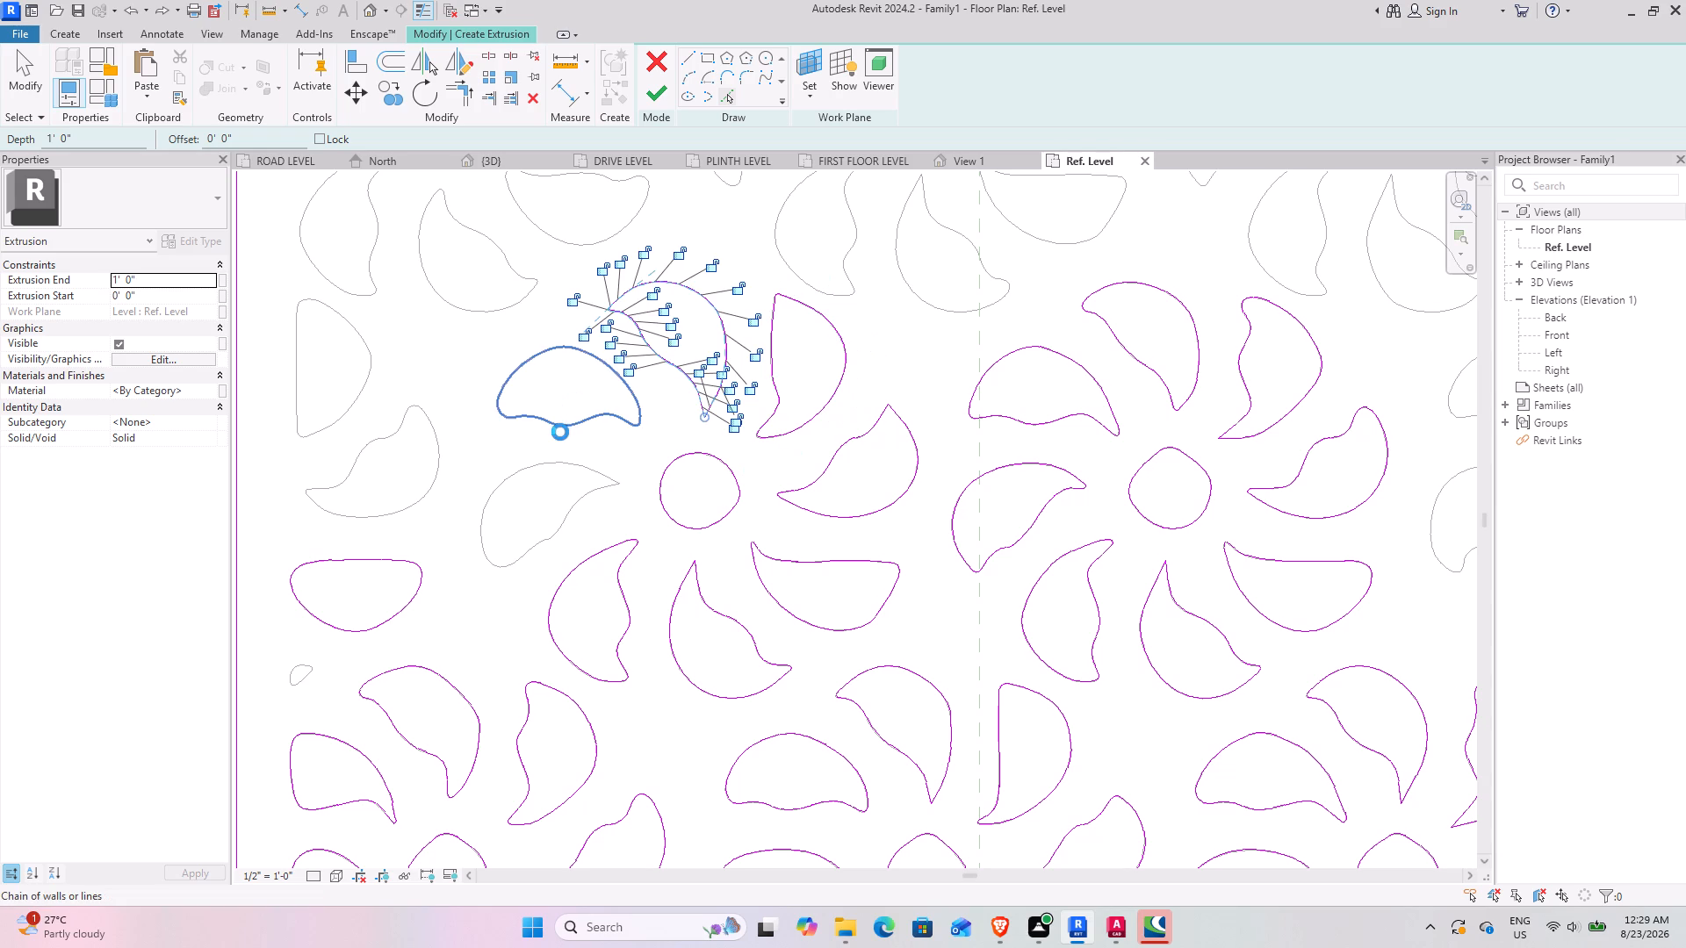
{"action": "key", "text": "Tab"}
{"action": "left_click", "coordinate": [555, 537]}
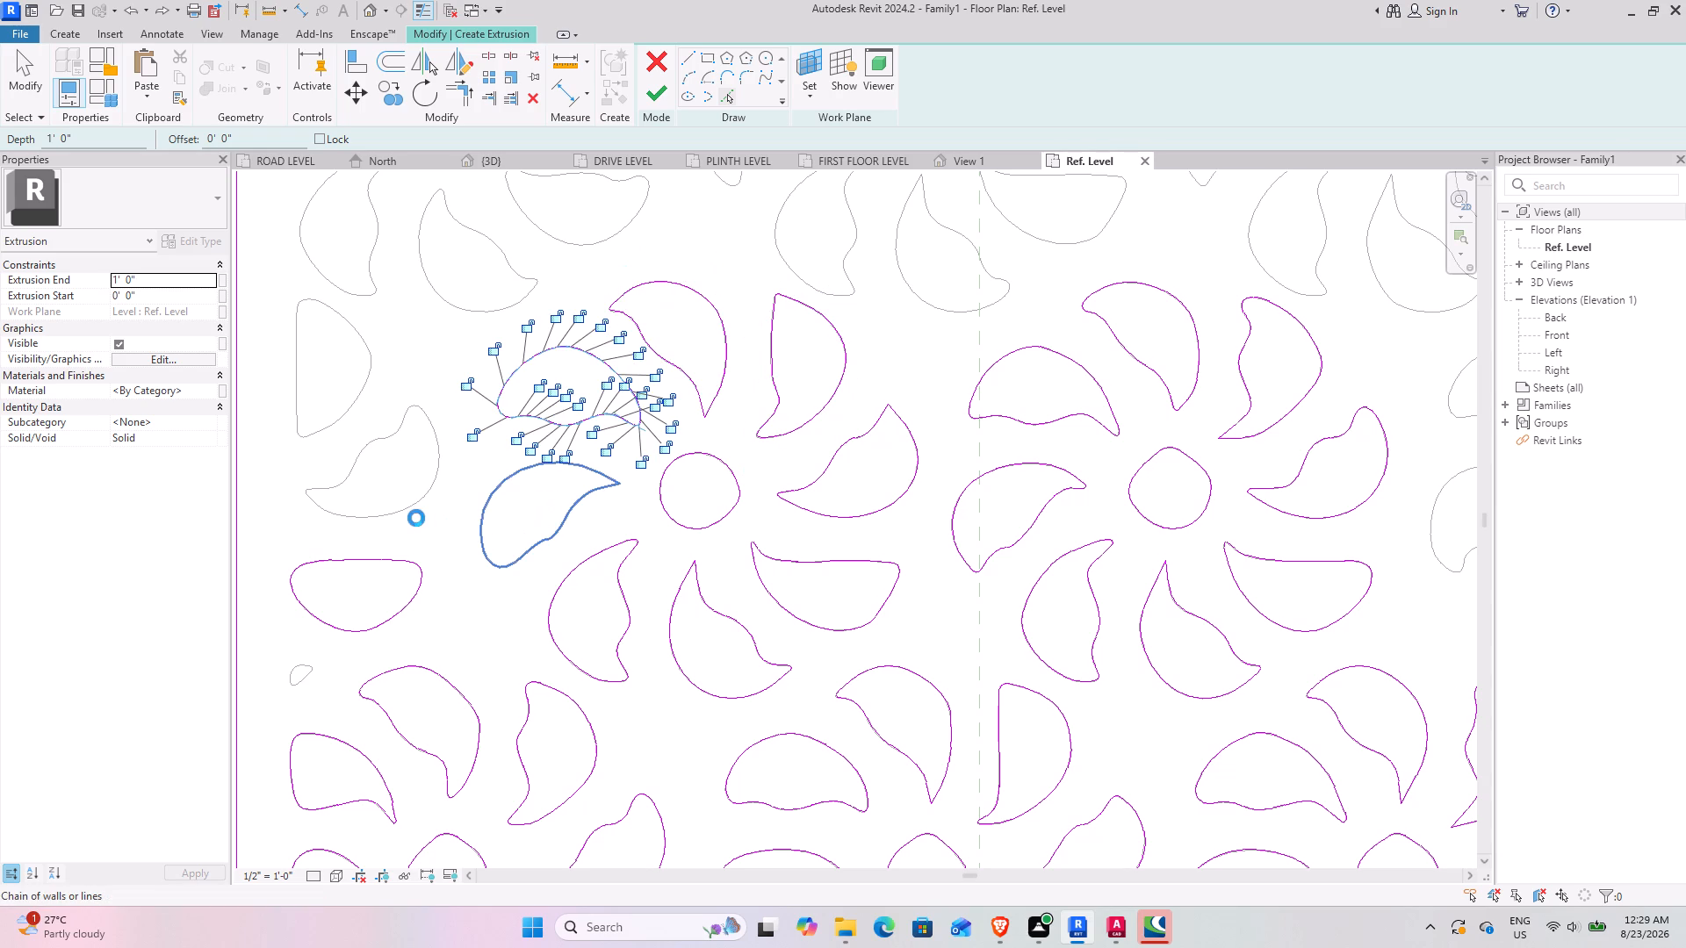
Pick the curved petal and the flat-sided half petal beside the left border in the same row as closed loops.
{"action": "key", "text": "Tab"}
{"action": "left_click", "coordinate": [407, 503]}
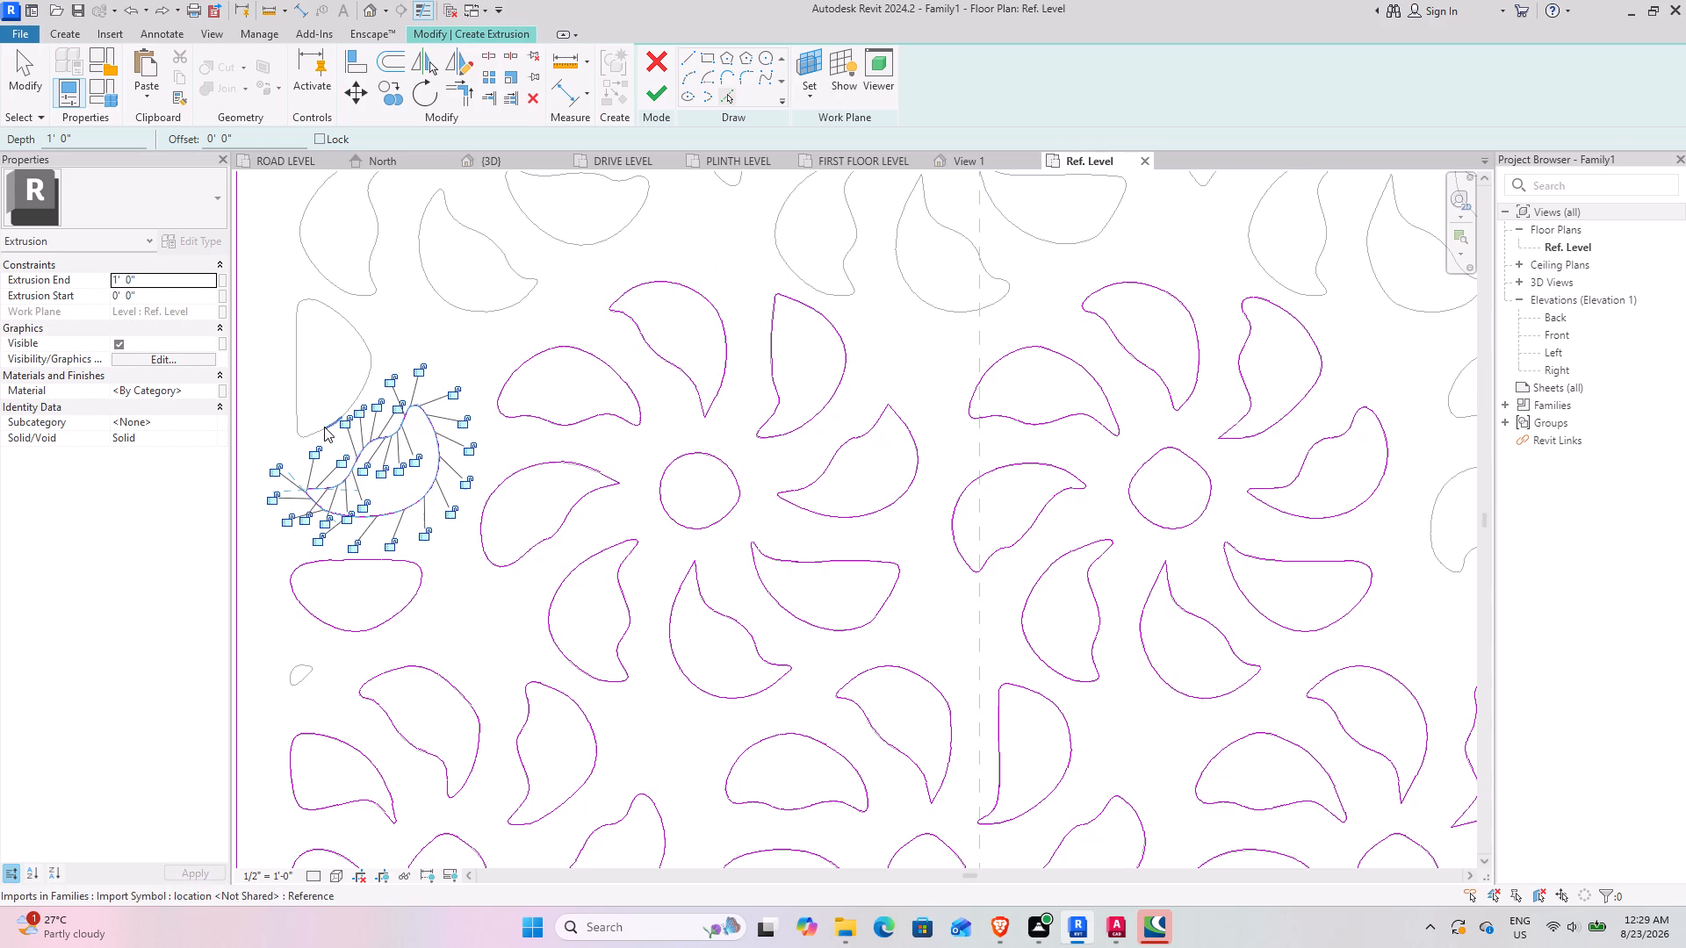
{"action": "key", "text": "Tab"}
{"action": "left_click", "coordinate": [324, 427]}
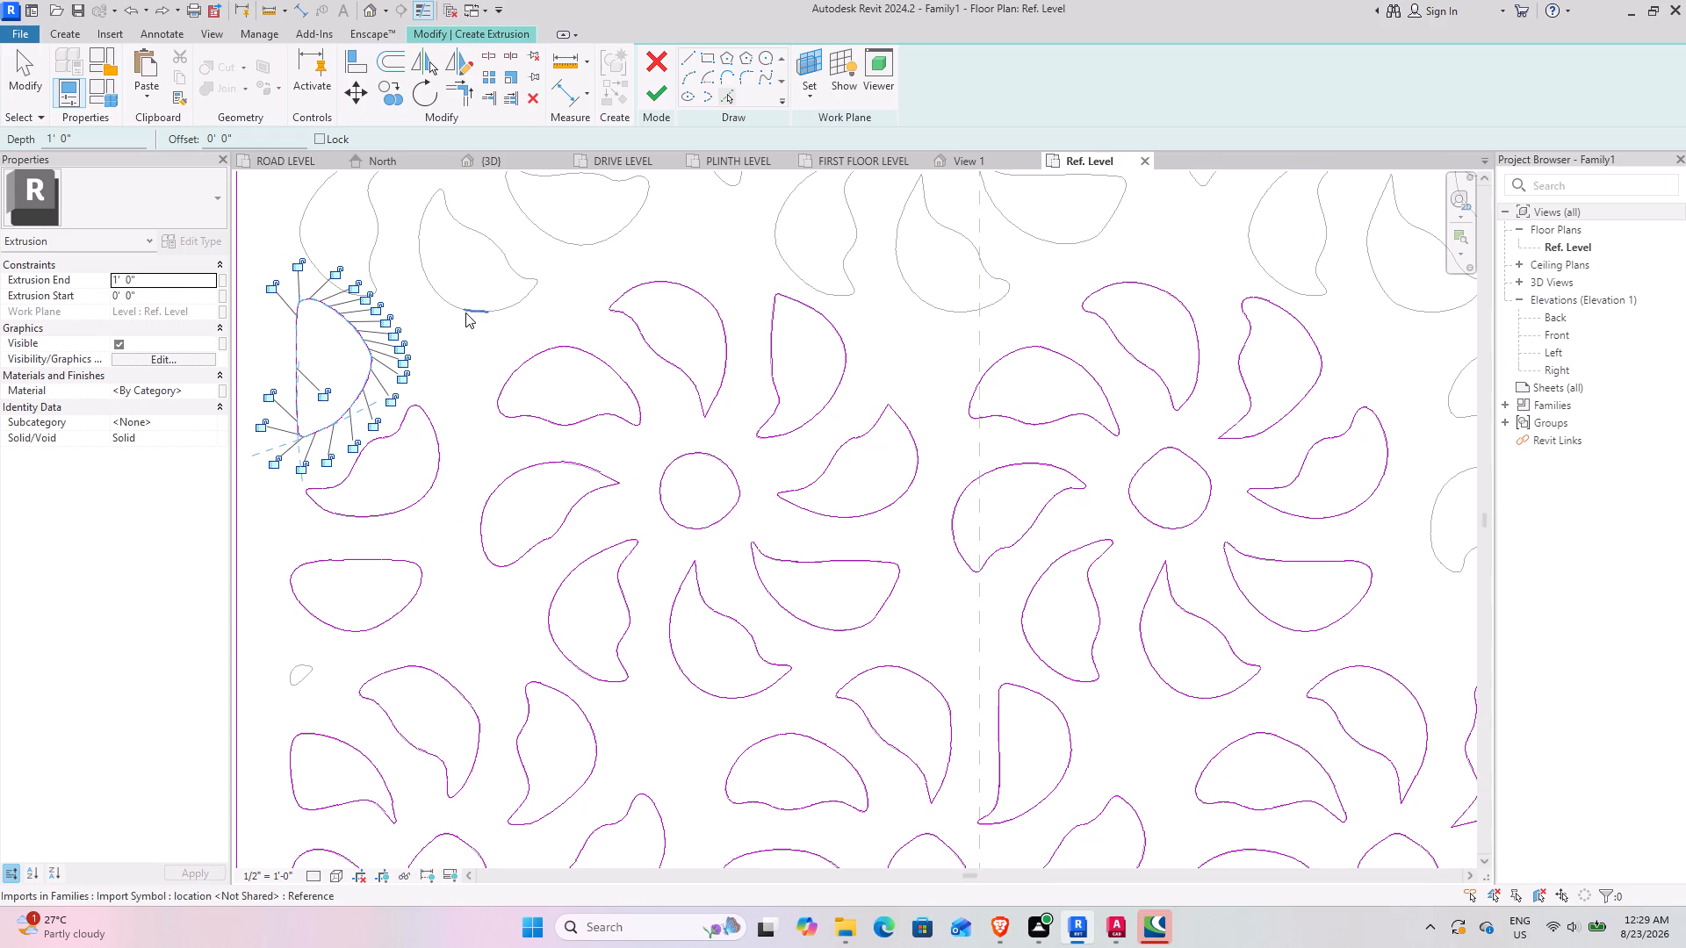
Pick the bottom, lower-left and small left petals plus the centre hole of the left-border flower in the row above.
{"action": "key", "text": "Tab"}
{"action": "left_click", "coordinate": [465, 312]}
{"action": "middle_click_drag", "start_coordinate": [481, 356], "coordinate": [571, 680]}
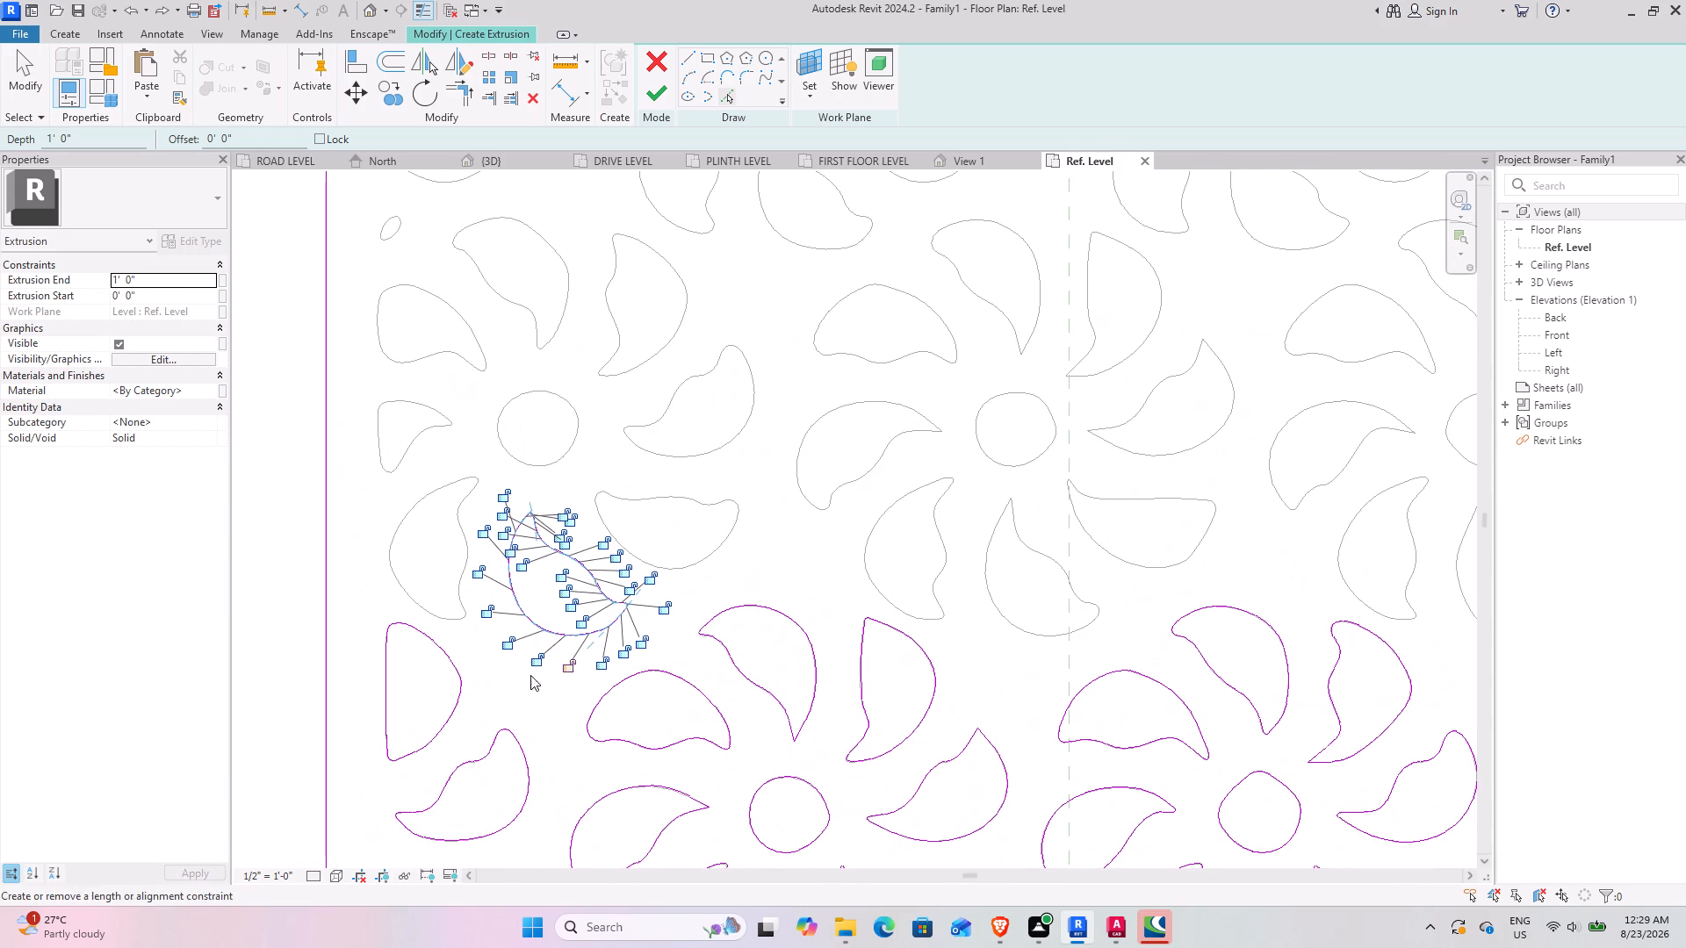
{"action": "key", "text": "Tab"}
{"action": "left_click", "coordinate": [406, 594]}
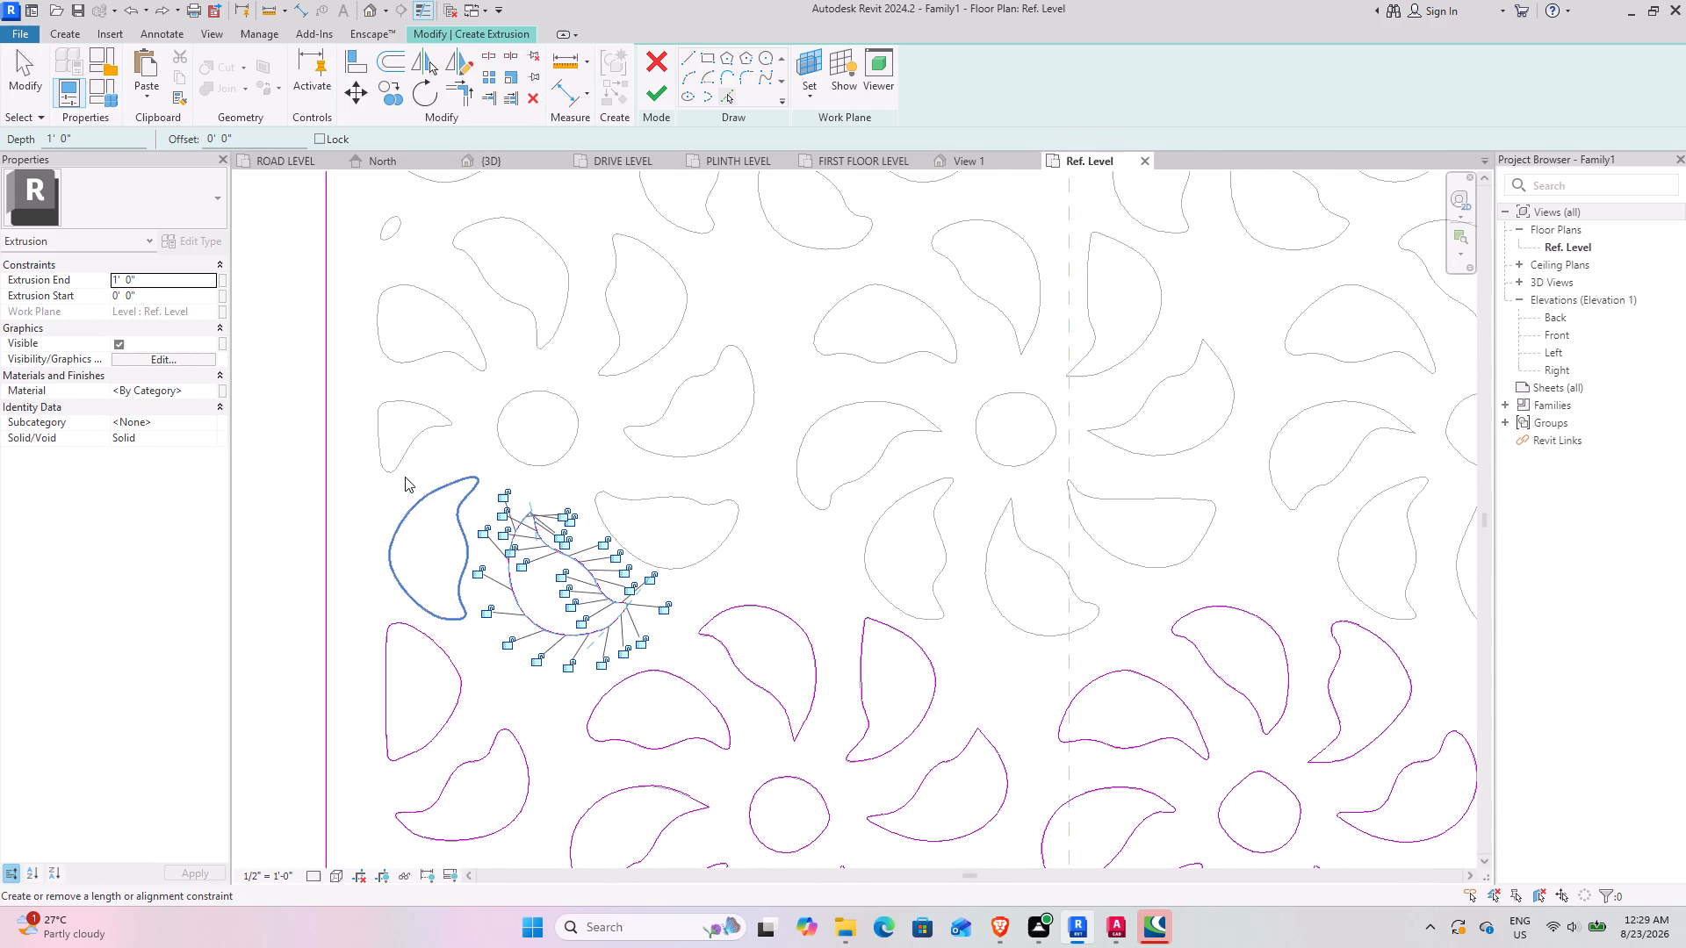
{"action": "key", "text": "Tab"}
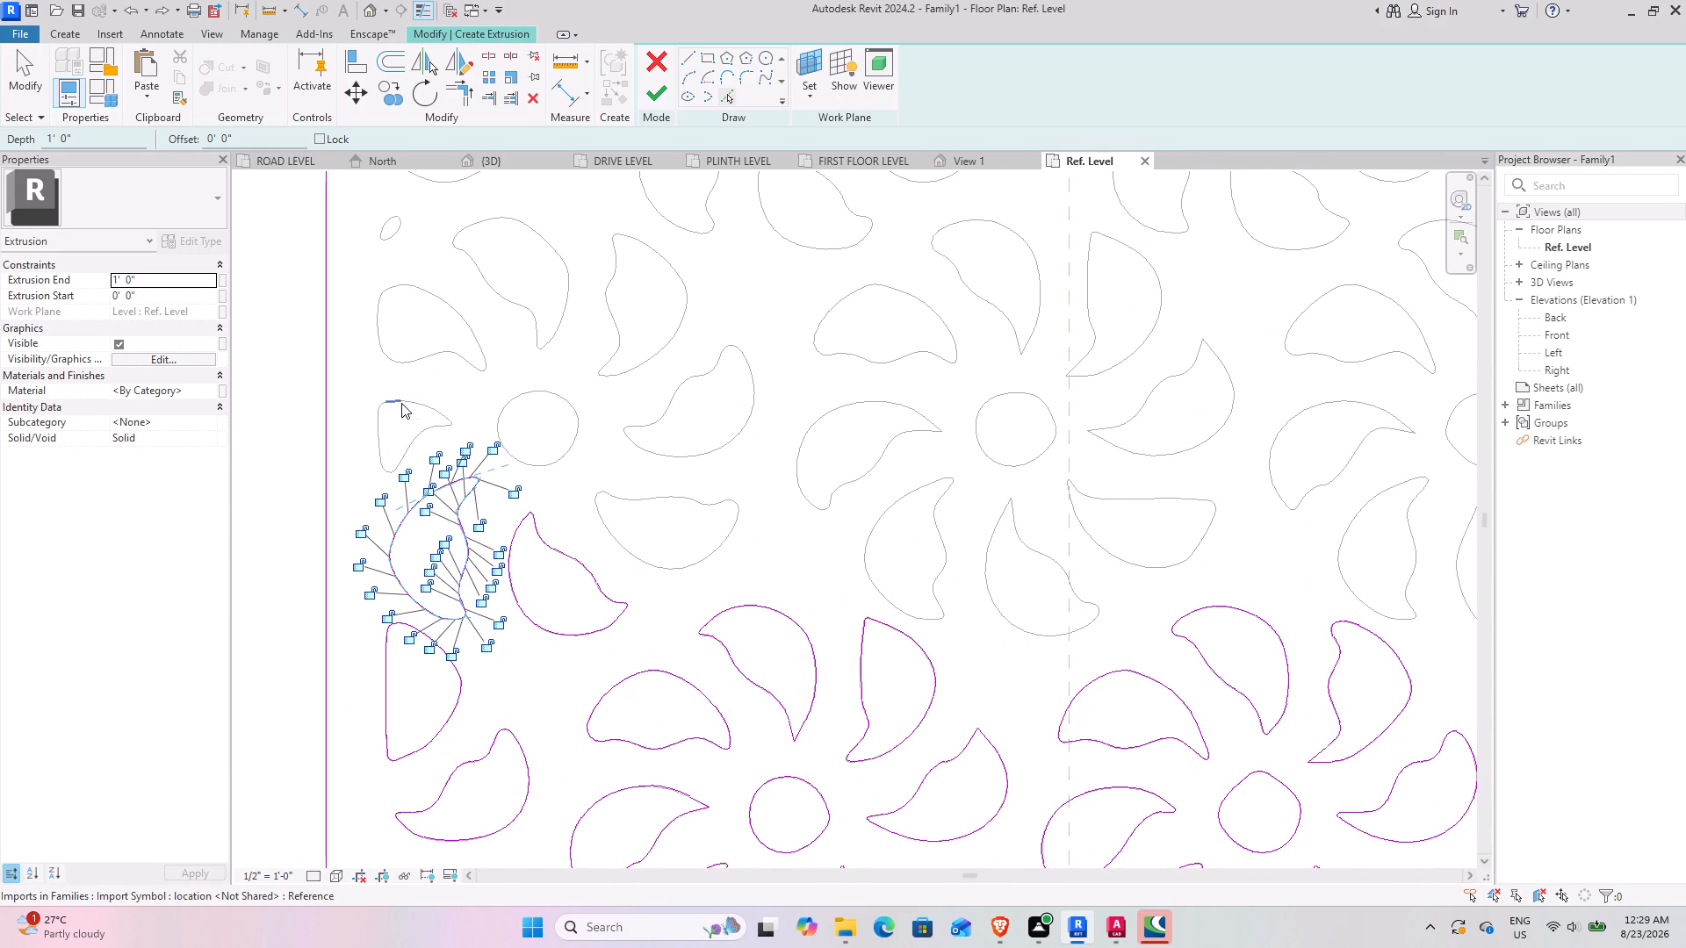
{"action": "left_click", "coordinate": [401, 403]}
{"action": "key", "text": "Tab"}
{"action": "left_click", "coordinate": [560, 460]}
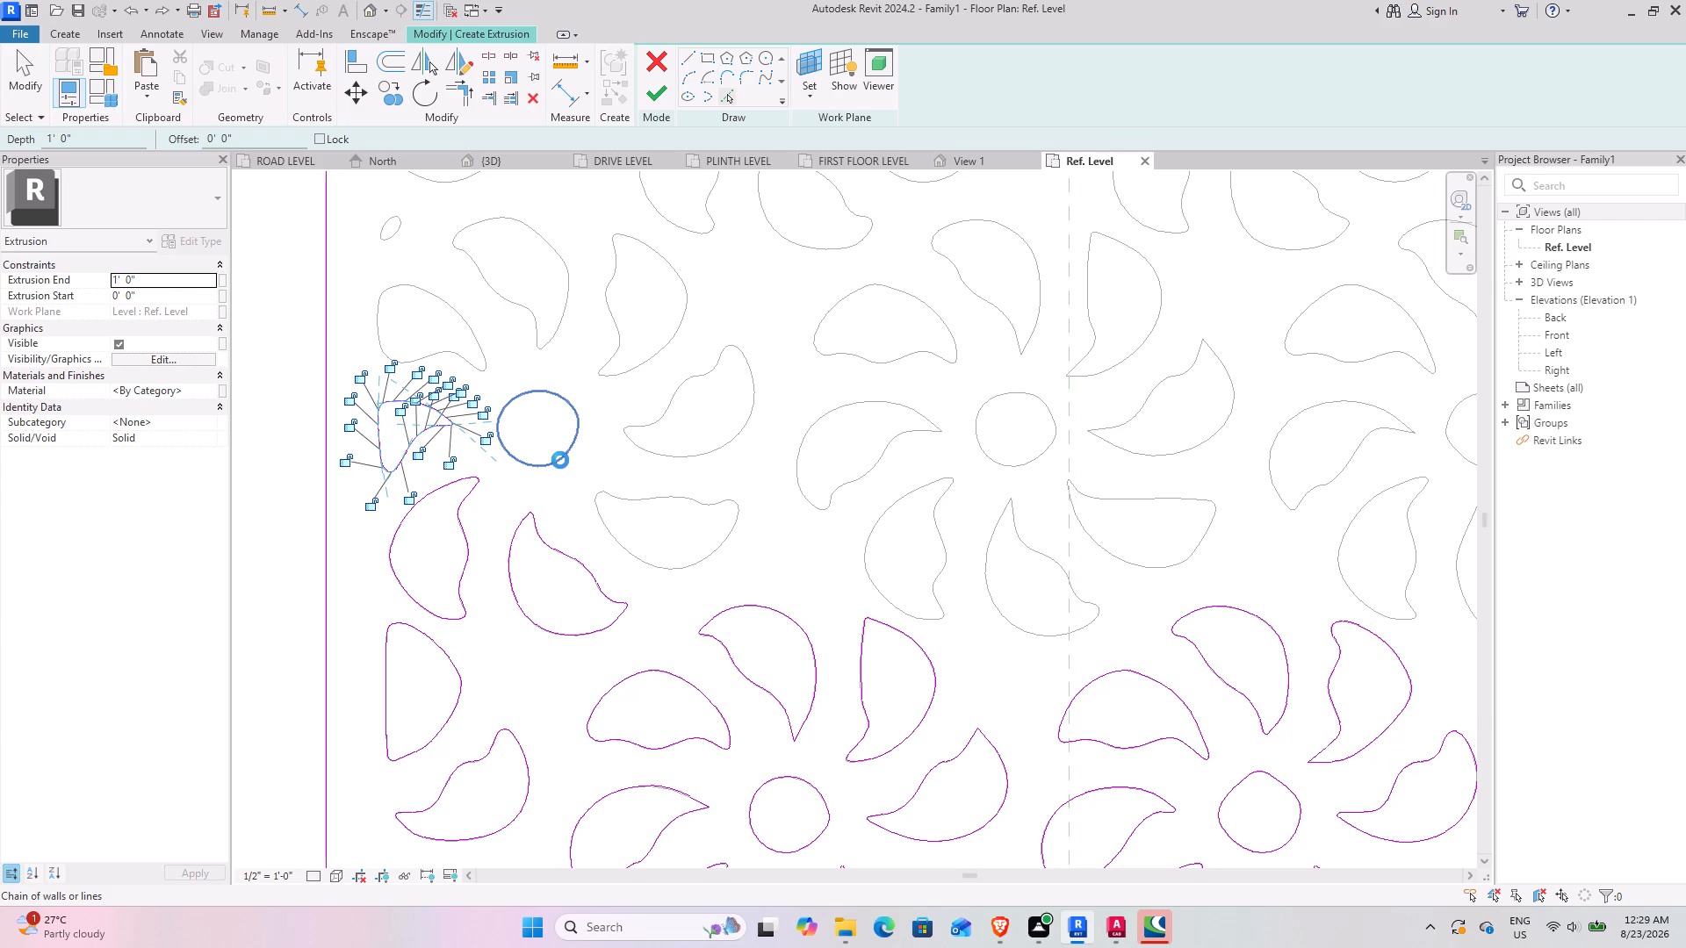
Pick the same left-border flower's right, upper-right, top and upper-left petals as closed sketch loops.
{"action": "key", "text": "Tab"}
{"action": "left_click", "coordinate": [708, 461]}
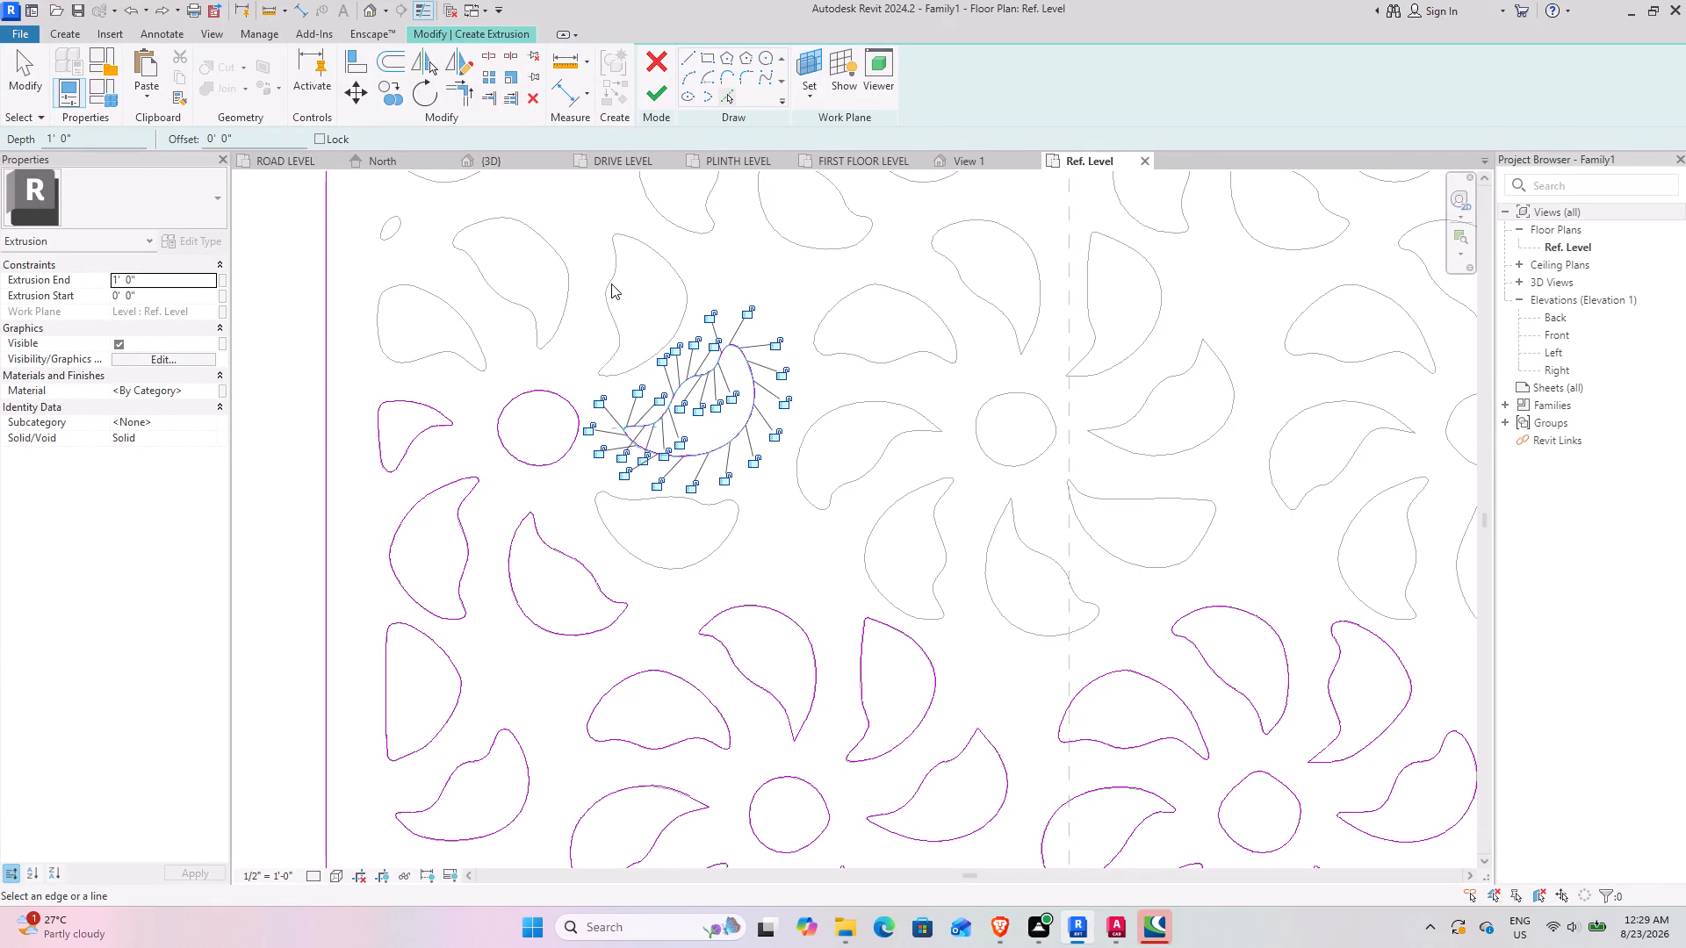
{"action": "key", "text": "Tab"}
{"action": "left_click", "coordinate": [644, 243]}
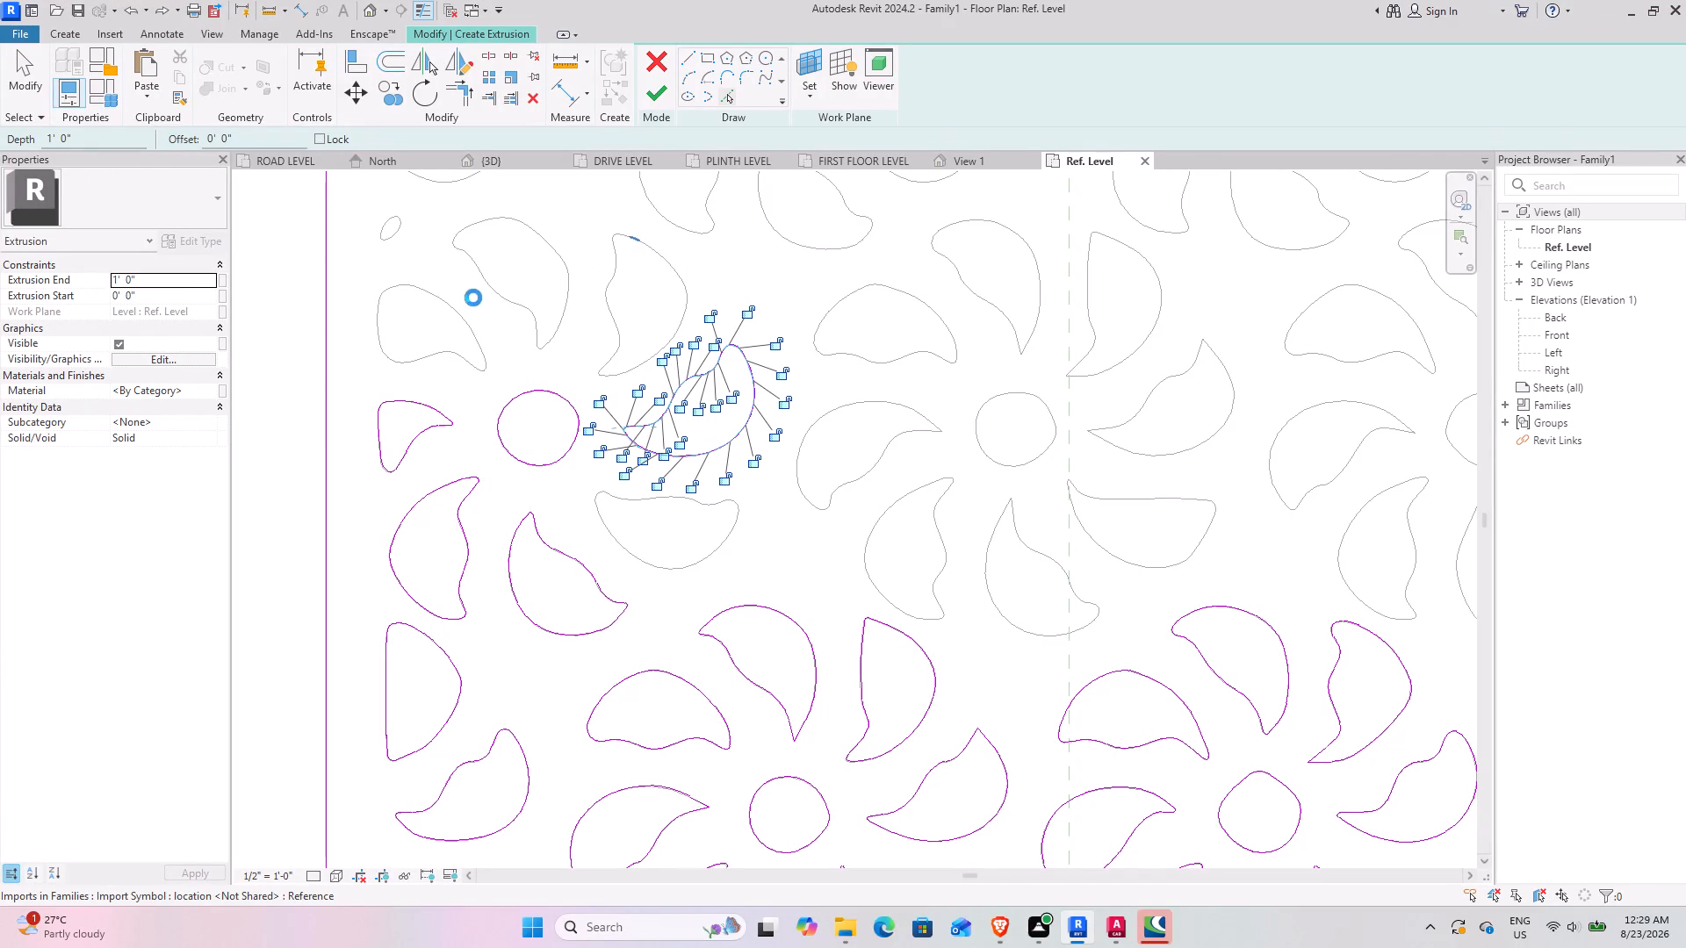
{"action": "key", "text": "Tab"}
{"action": "left_click", "coordinate": [499, 303]}
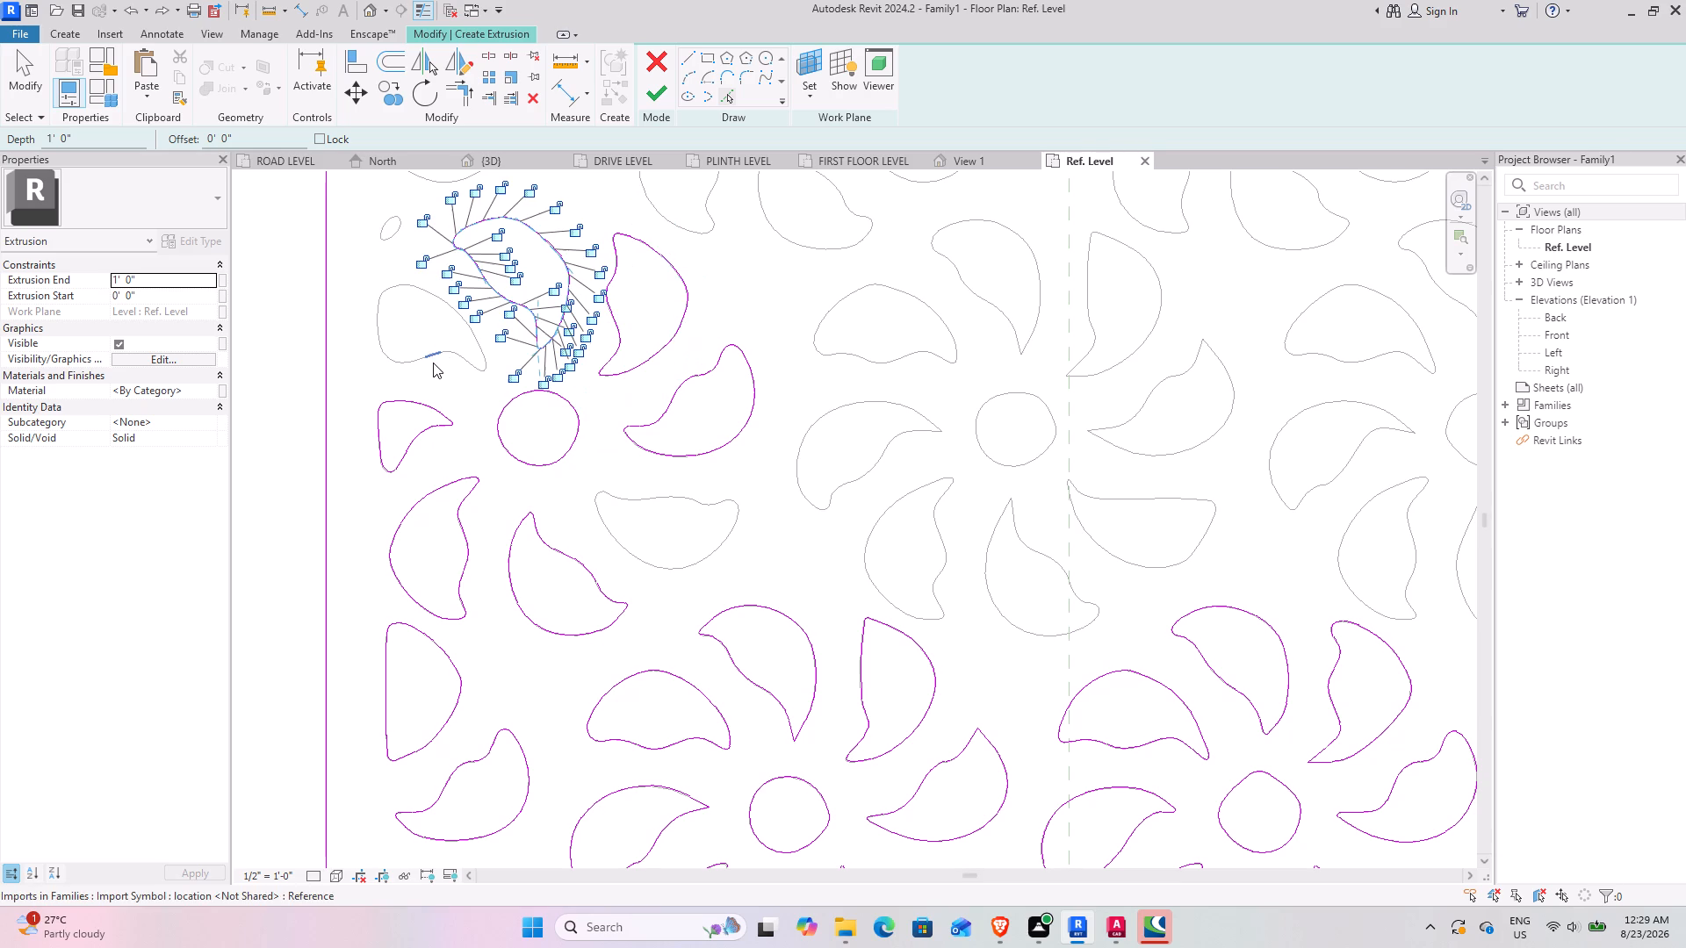
{"action": "key", "text": "Tab"}
{"action": "left_click", "coordinate": [429, 360]}
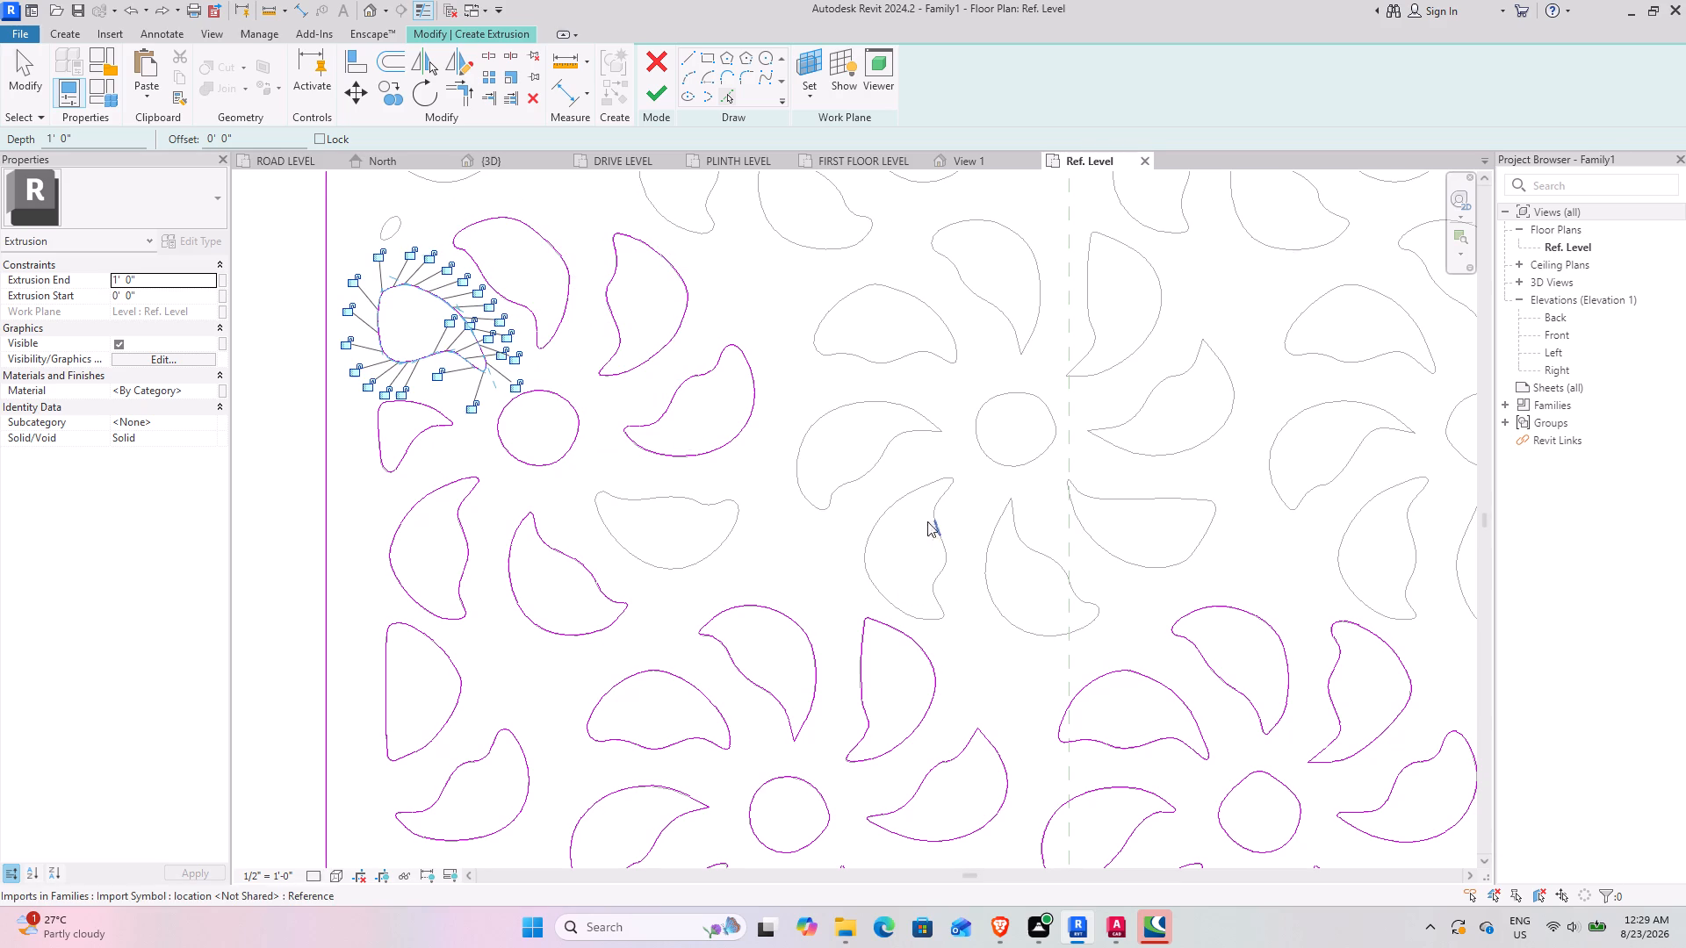
Pick the lower-left, left, upper-left and top petals of the flower on the centre reference plane in that row.
{"action": "key", "text": "Tab"}
{"action": "left_click", "coordinate": [918, 495]}
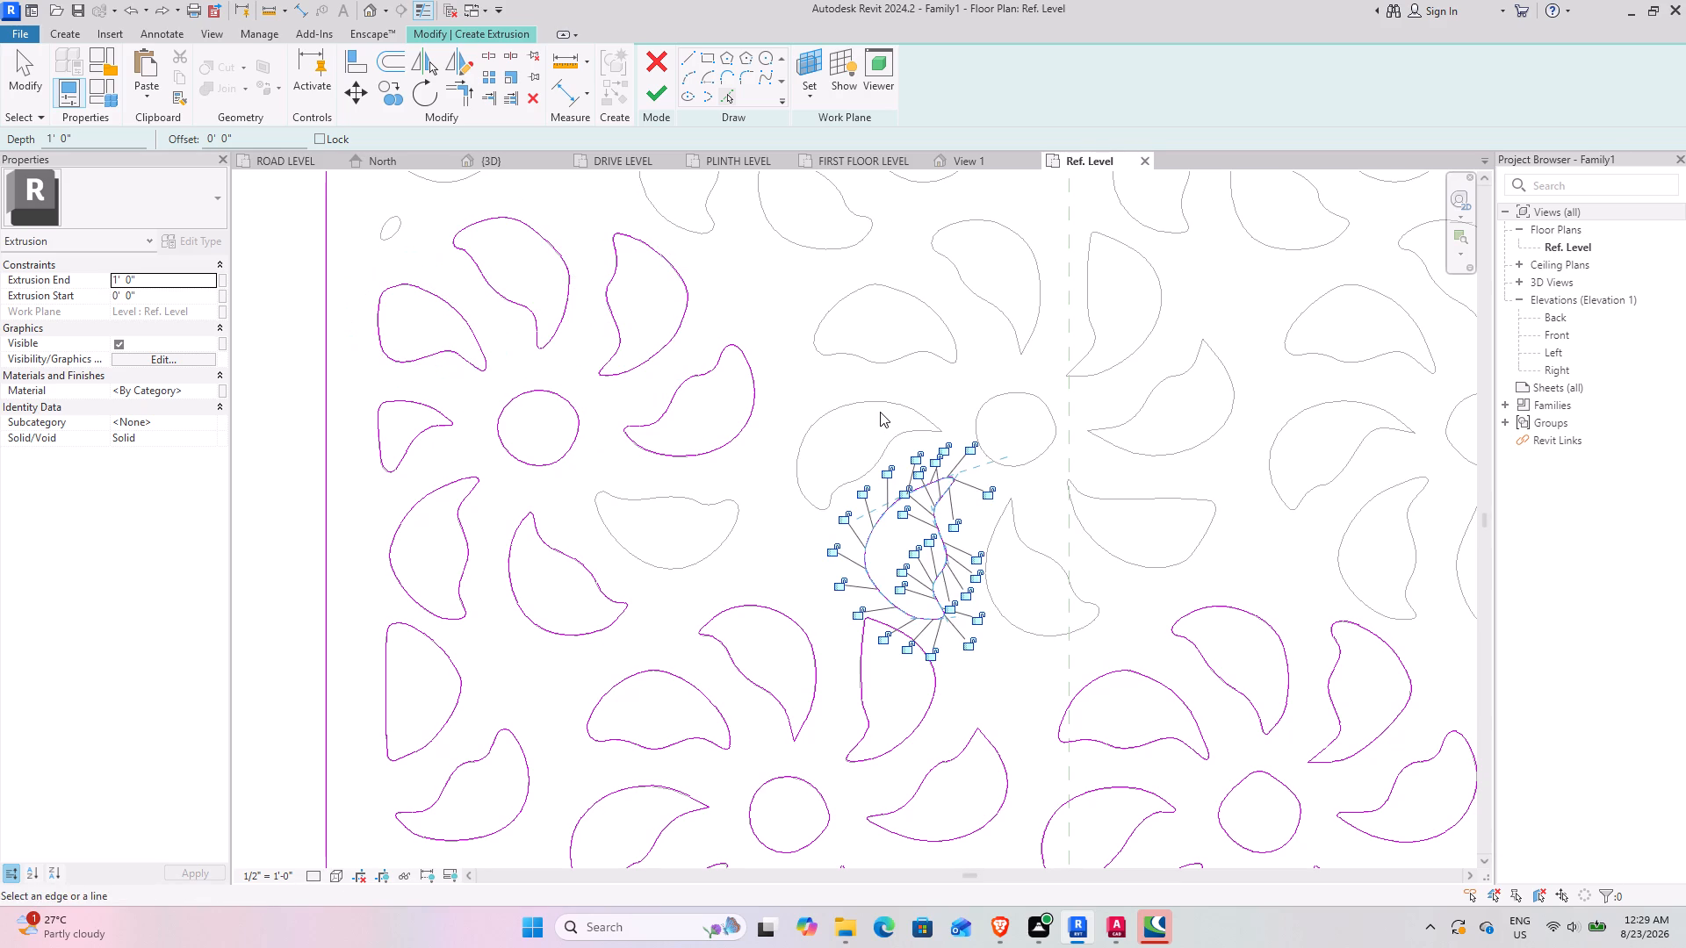
{"action": "key", "text": "Tab"}
{"action": "left_click", "coordinate": [878, 408]}
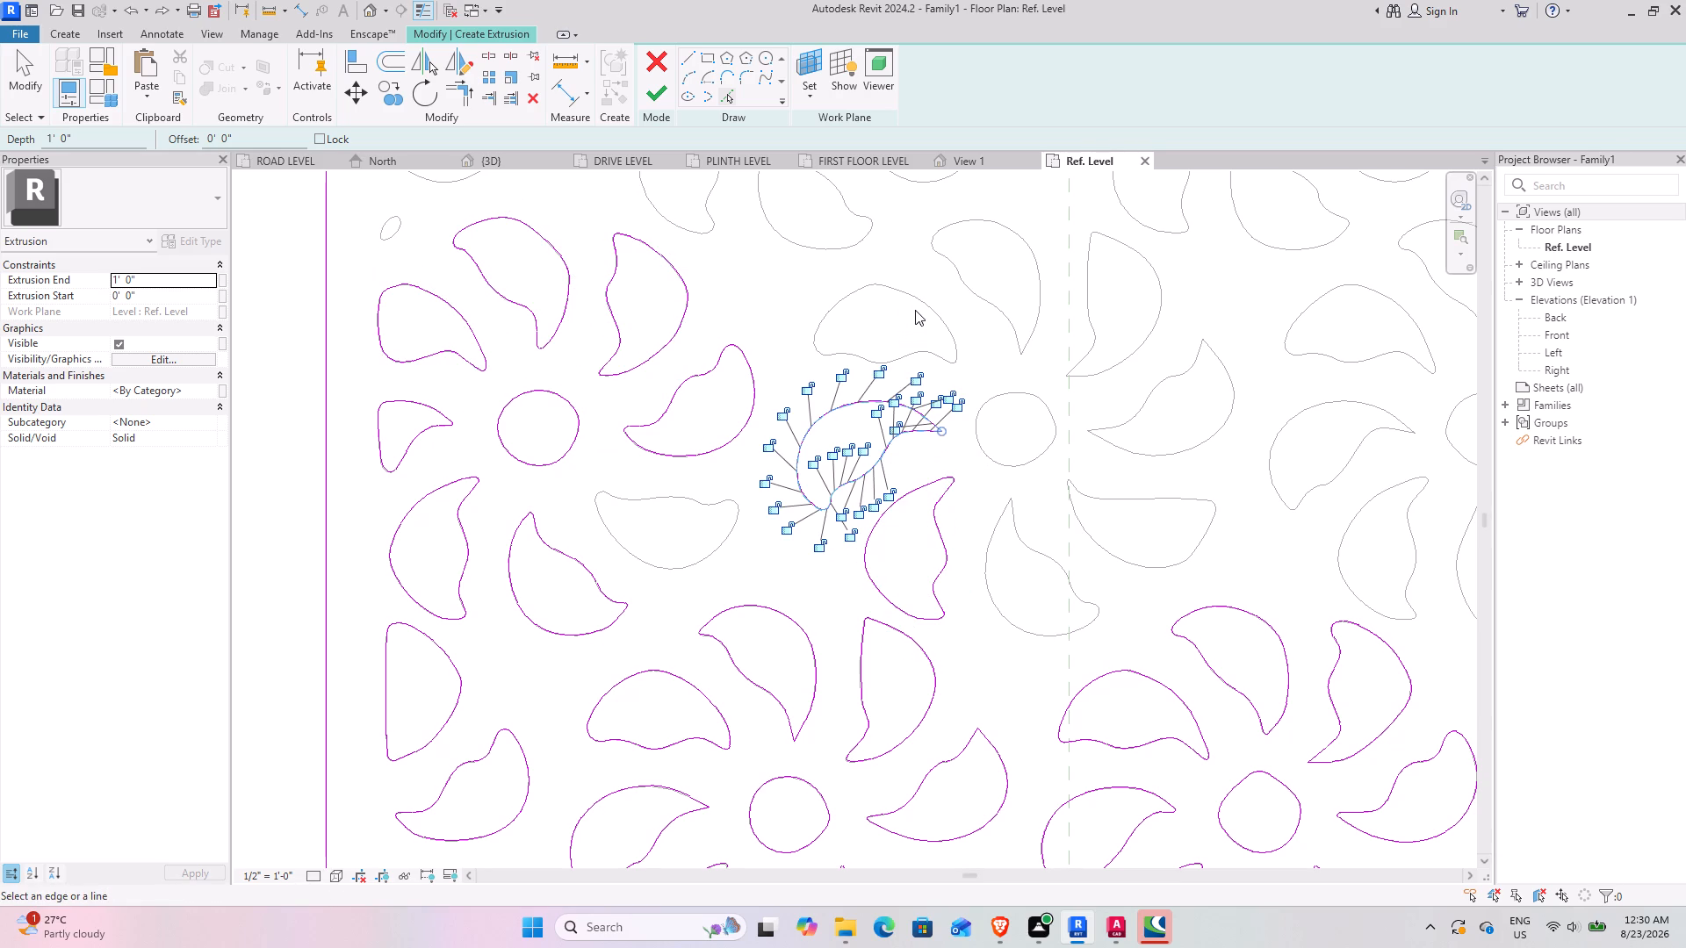
{"action": "key", "text": "Tab"}
{"action": "left_click", "coordinate": [918, 302]}
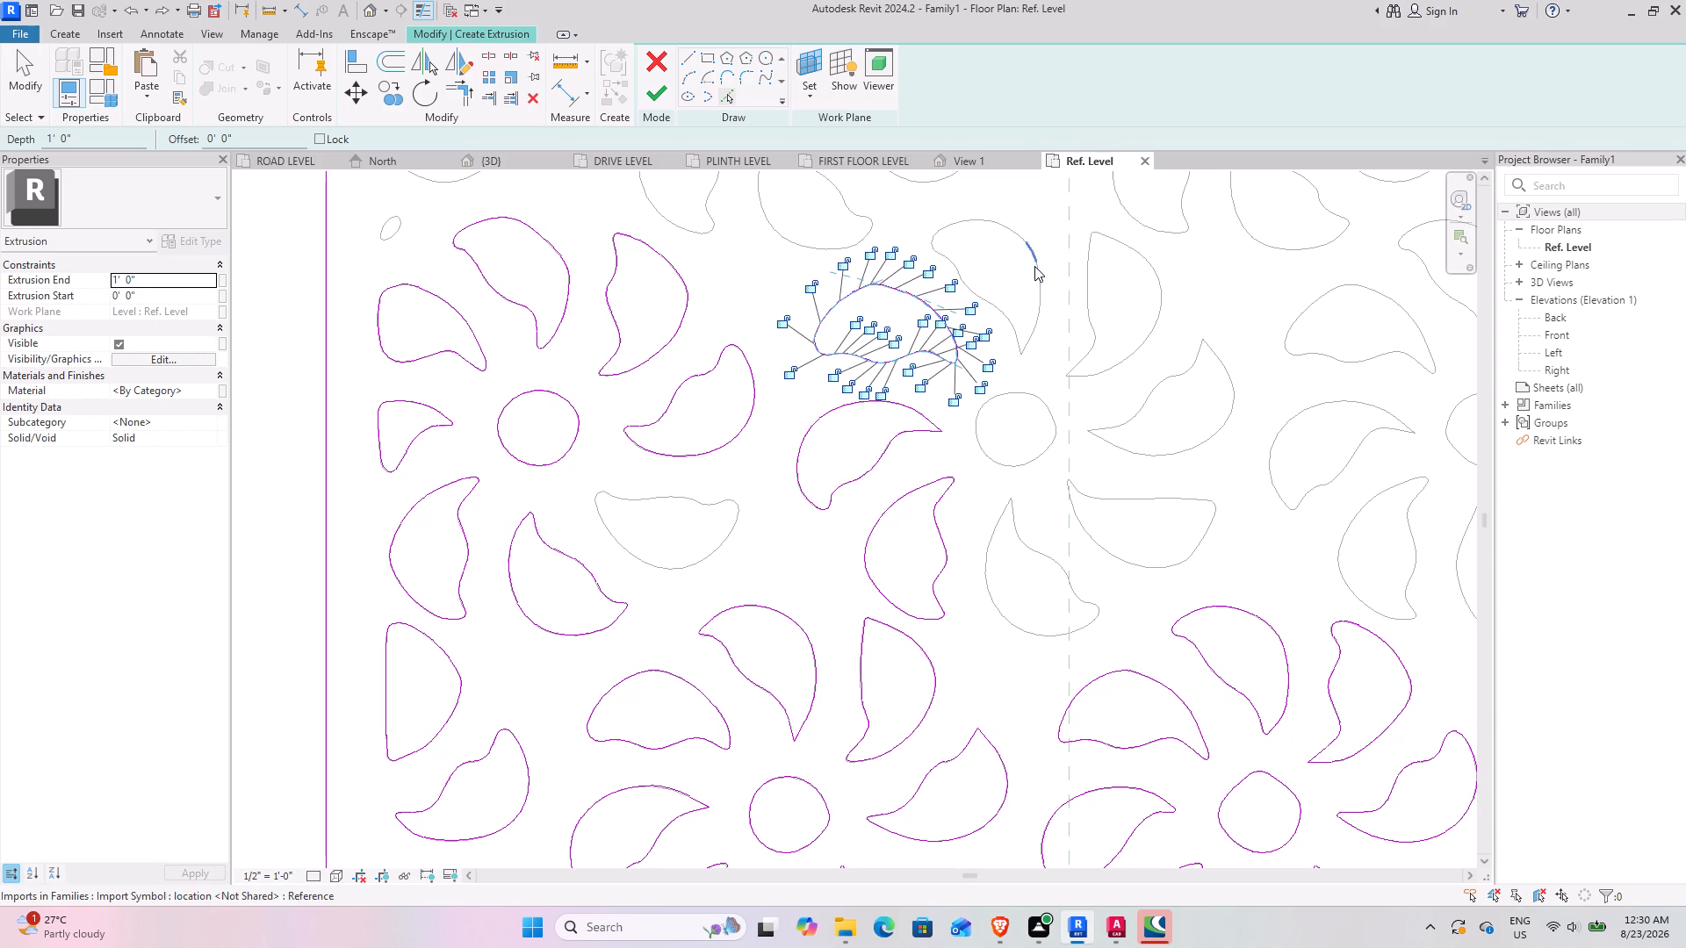
{"action": "key", "text": "Tab"}
{"action": "left_click", "coordinate": [1034, 266]}
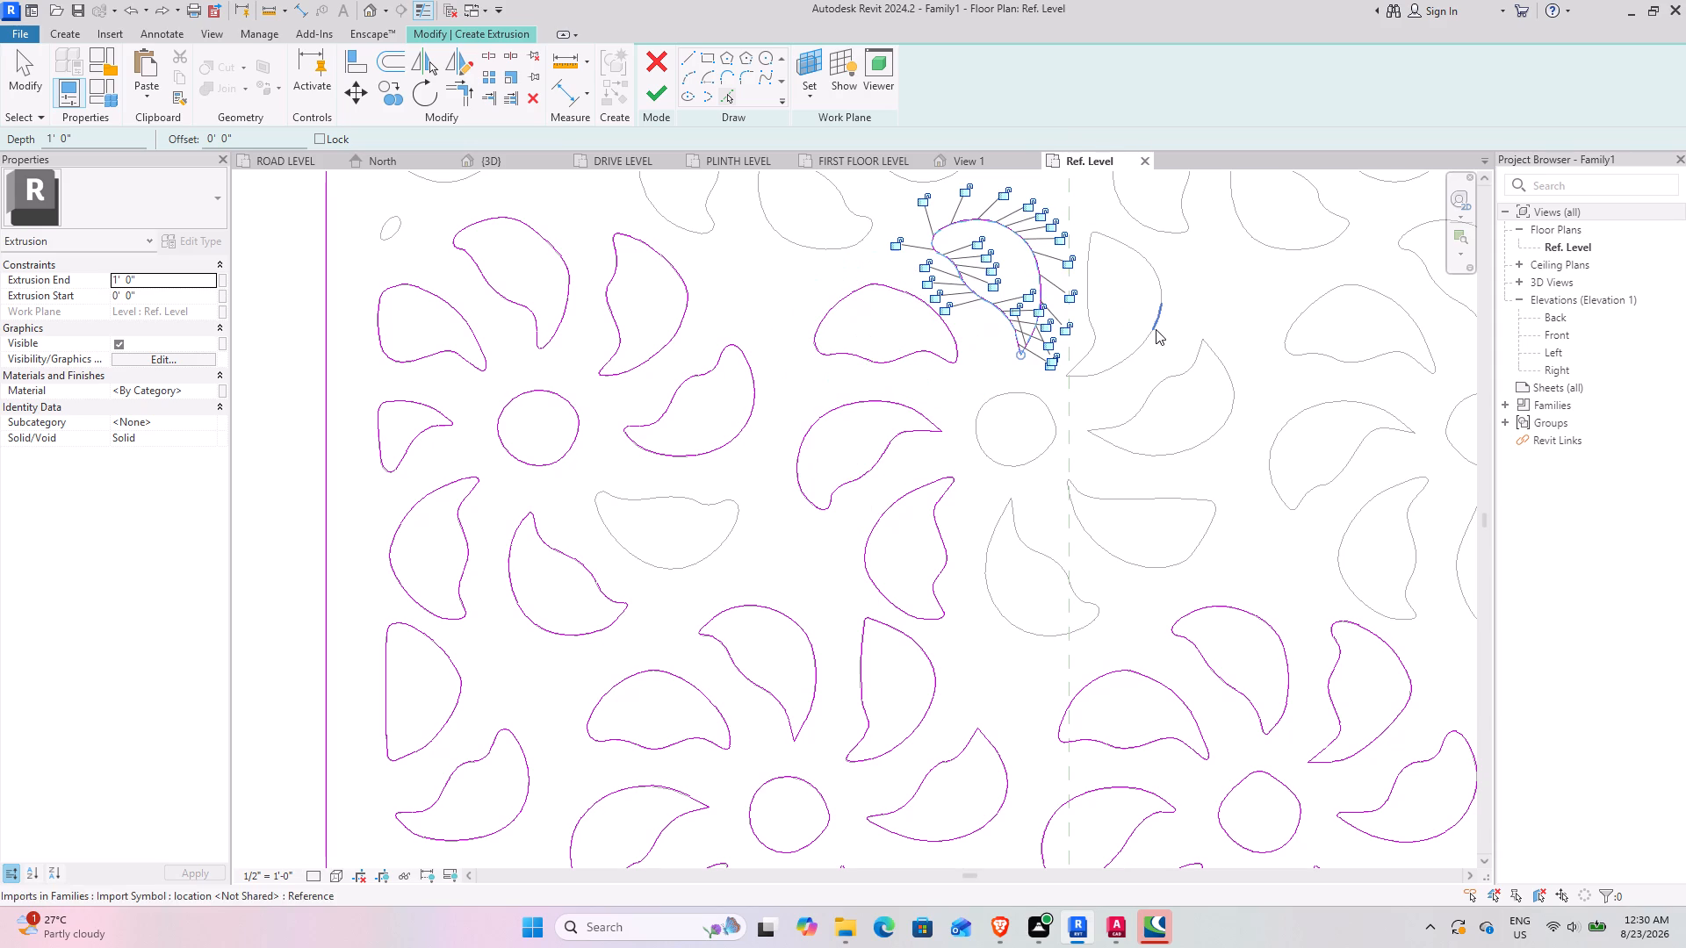
Pick the same central flower's upper-right, right, lower-right and bottom petals and its centre hole as closed sketch loops.
{"action": "key", "text": "Tab"}
{"action": "left_click", "coordinate": [1156, 329]}
{"action": "key", "text": "Tab"}
{"action": "left_click", "coordinate": [1214, 434]}
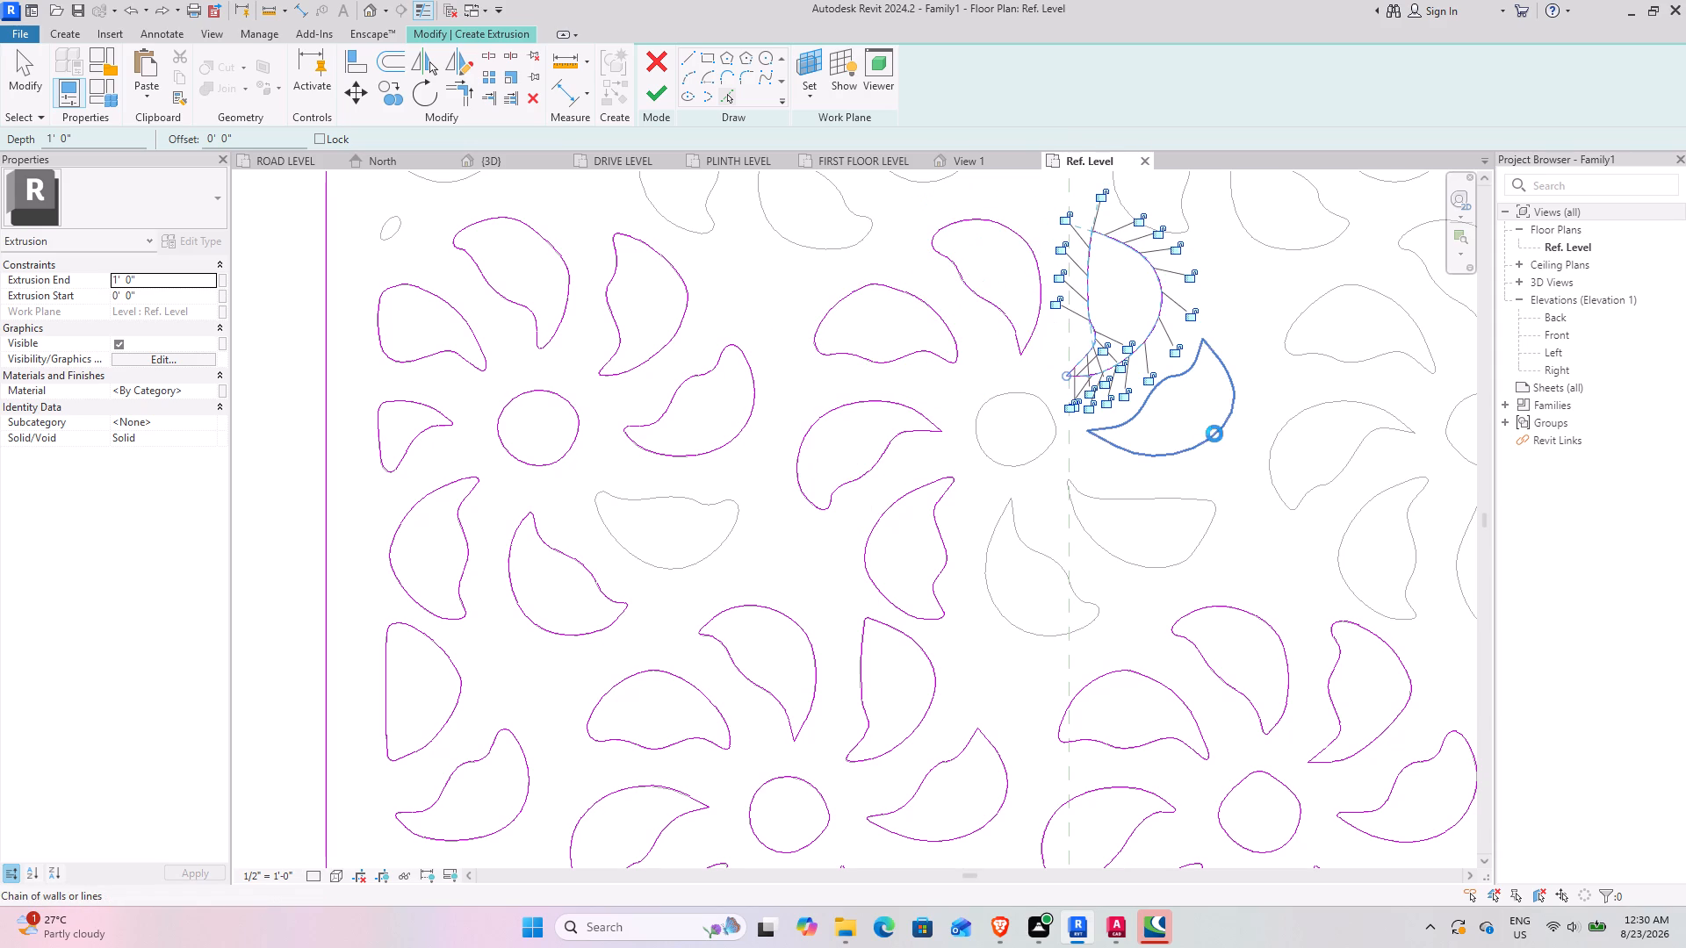
{"action": "key", "text": "Tab"}
{"action": "left_click", "coordinate": [1148, 560]}
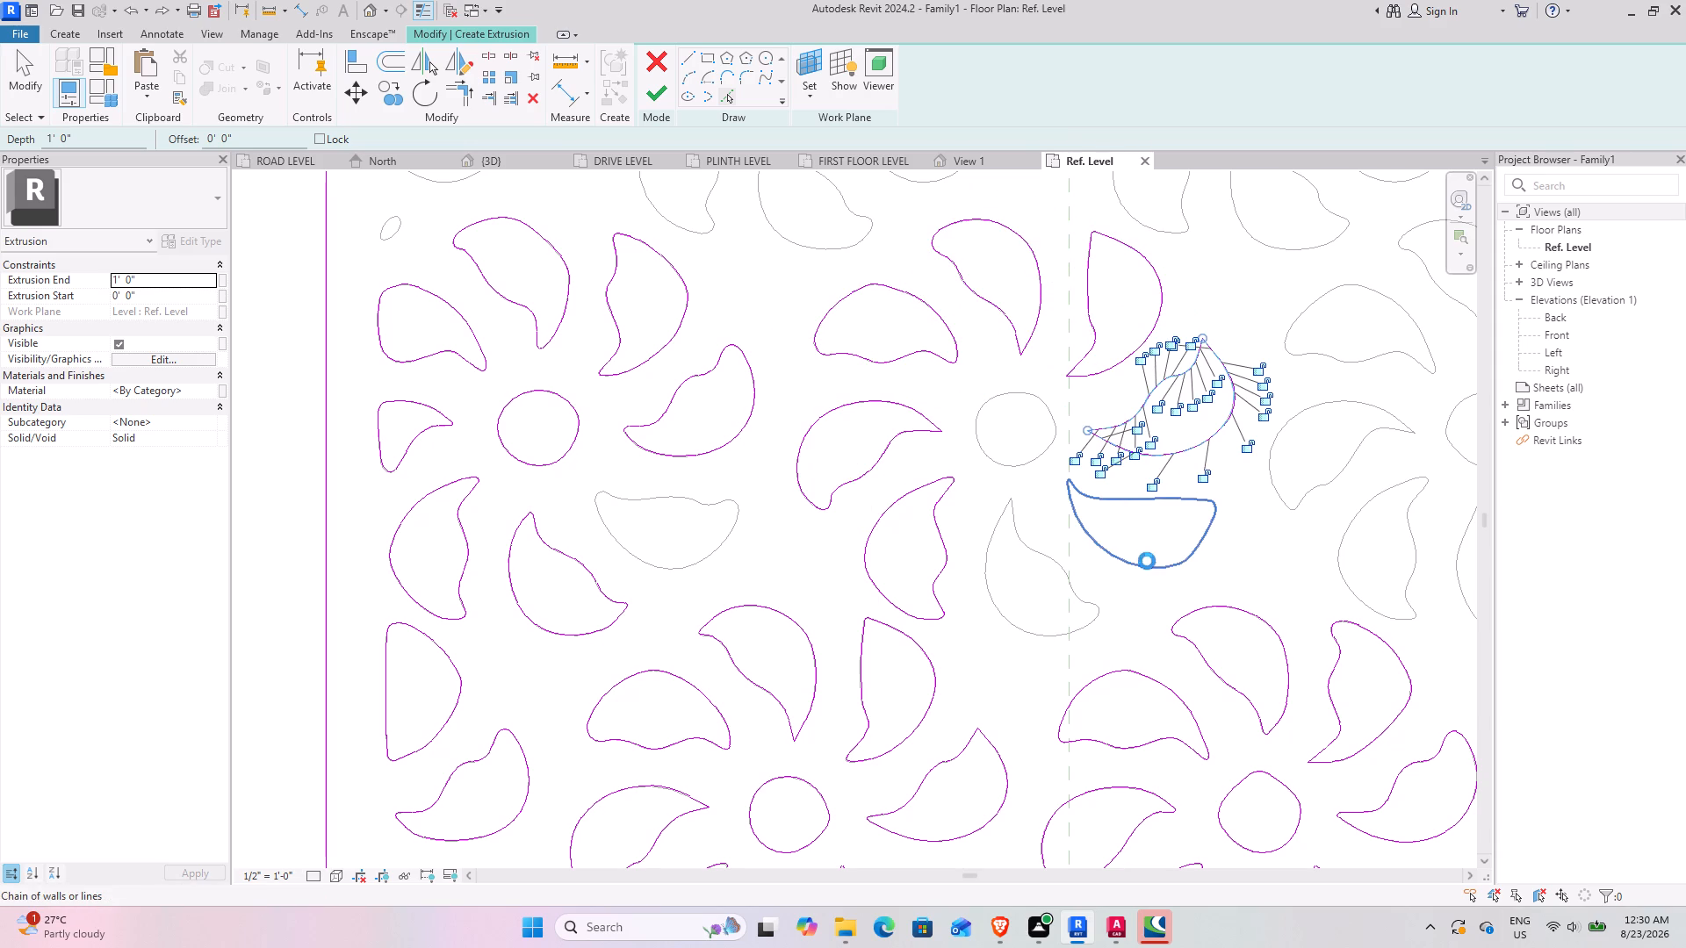
{"action": "key", "text": "Tab"}
{"action": "left_click", "coordinate": [1018, 624]}
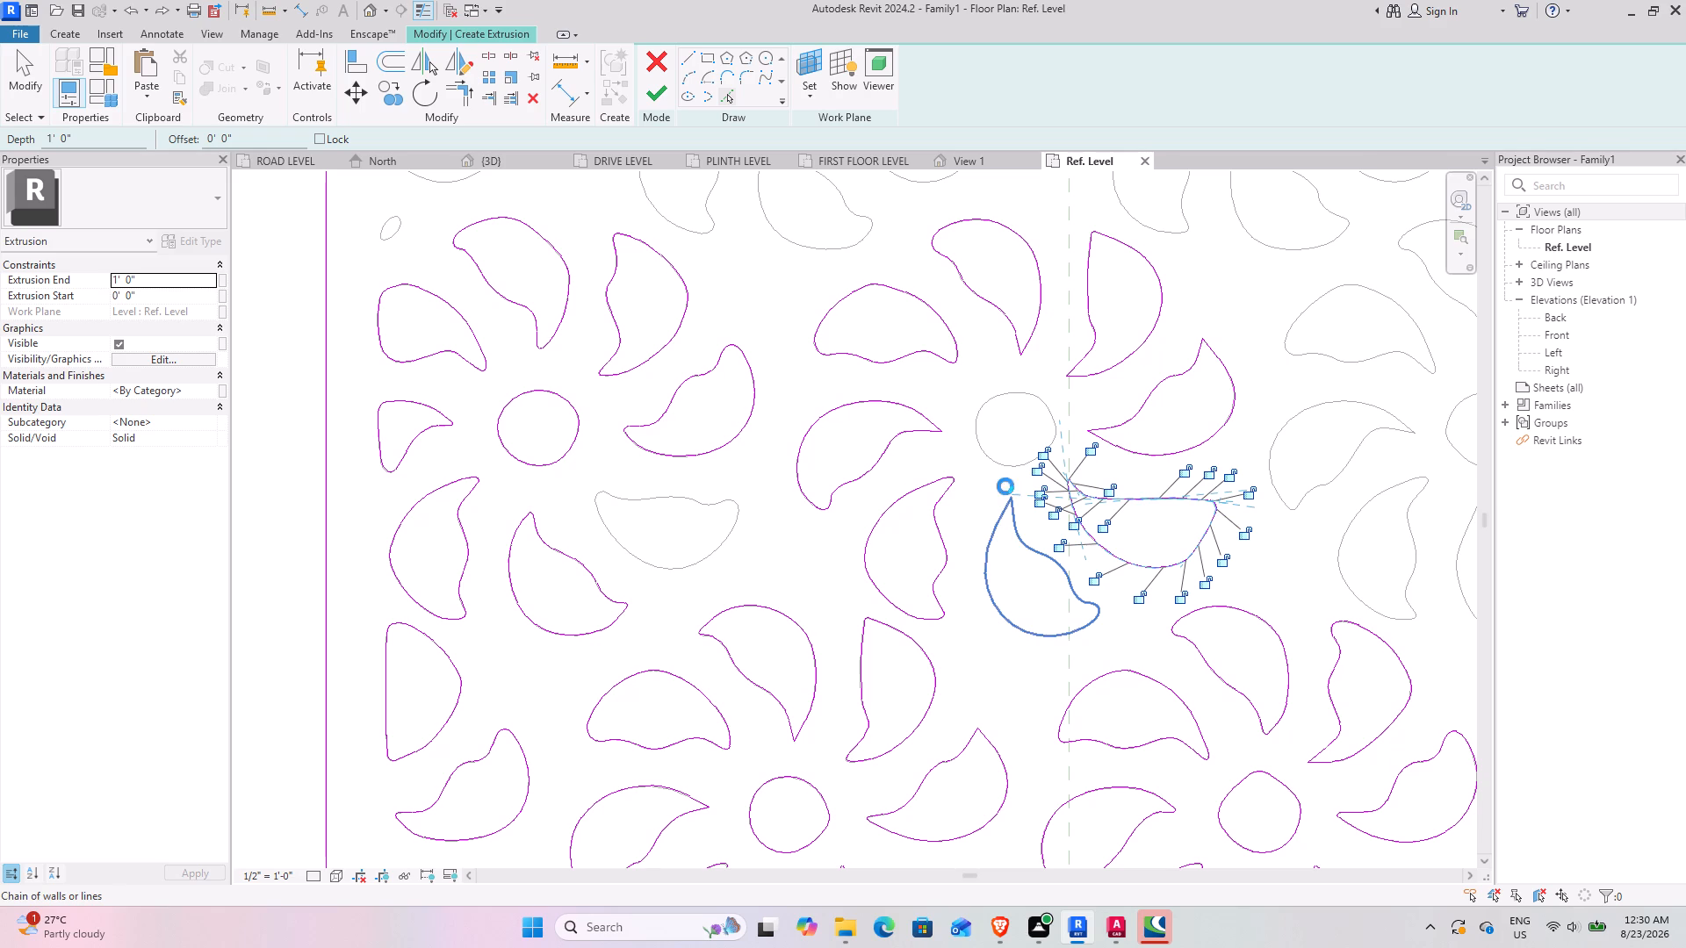
{"action": "key", "text": "Tab"}
{"action": "left_click", "coordinate": [1004, 456]}
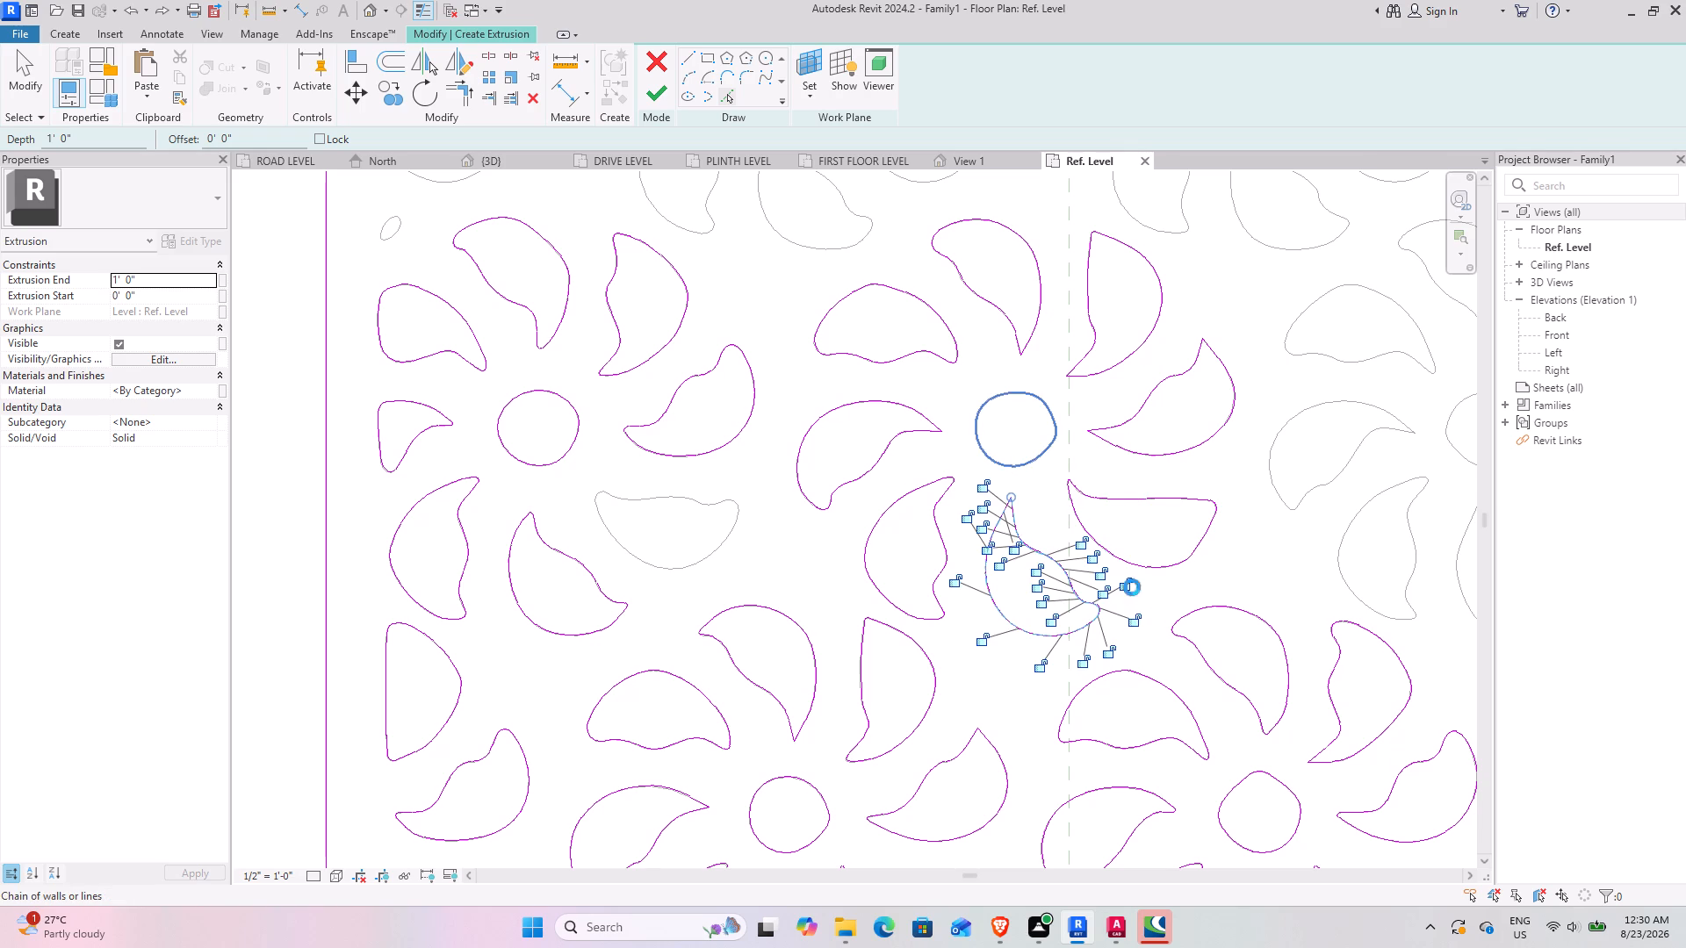
Pick the left petal and centre hole of the flower nearest the right border in the same row.
{"action": "middle_click_drag", "start_coordinate": [1241, 530], "coordinate": [894, 774]}
{"action": "scroll", "coordinate": [866, 628], "scroll_direction": "down", "scroll_amount": 2}
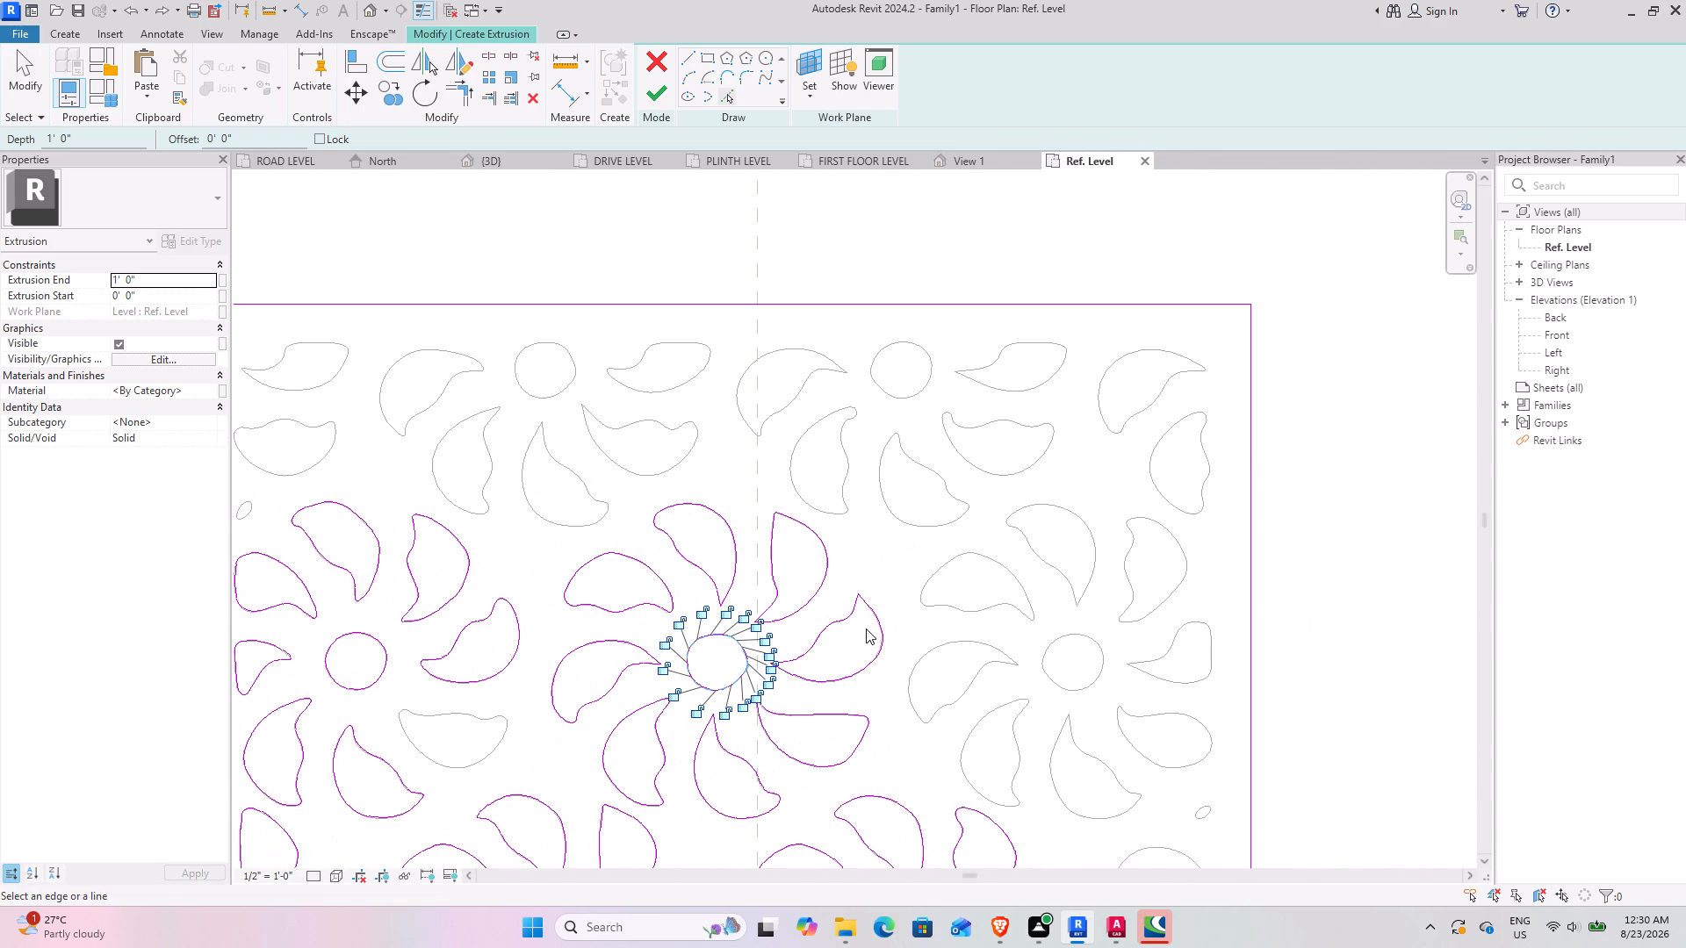
{"action": "scroll", "coordinate": [925, 714], "scroll_direction": "up", "scroll_amount": 3}
{"action": "scroll", "coordinate": [921, 629], "scroll_direction": "up", "scroll_amount": 3}
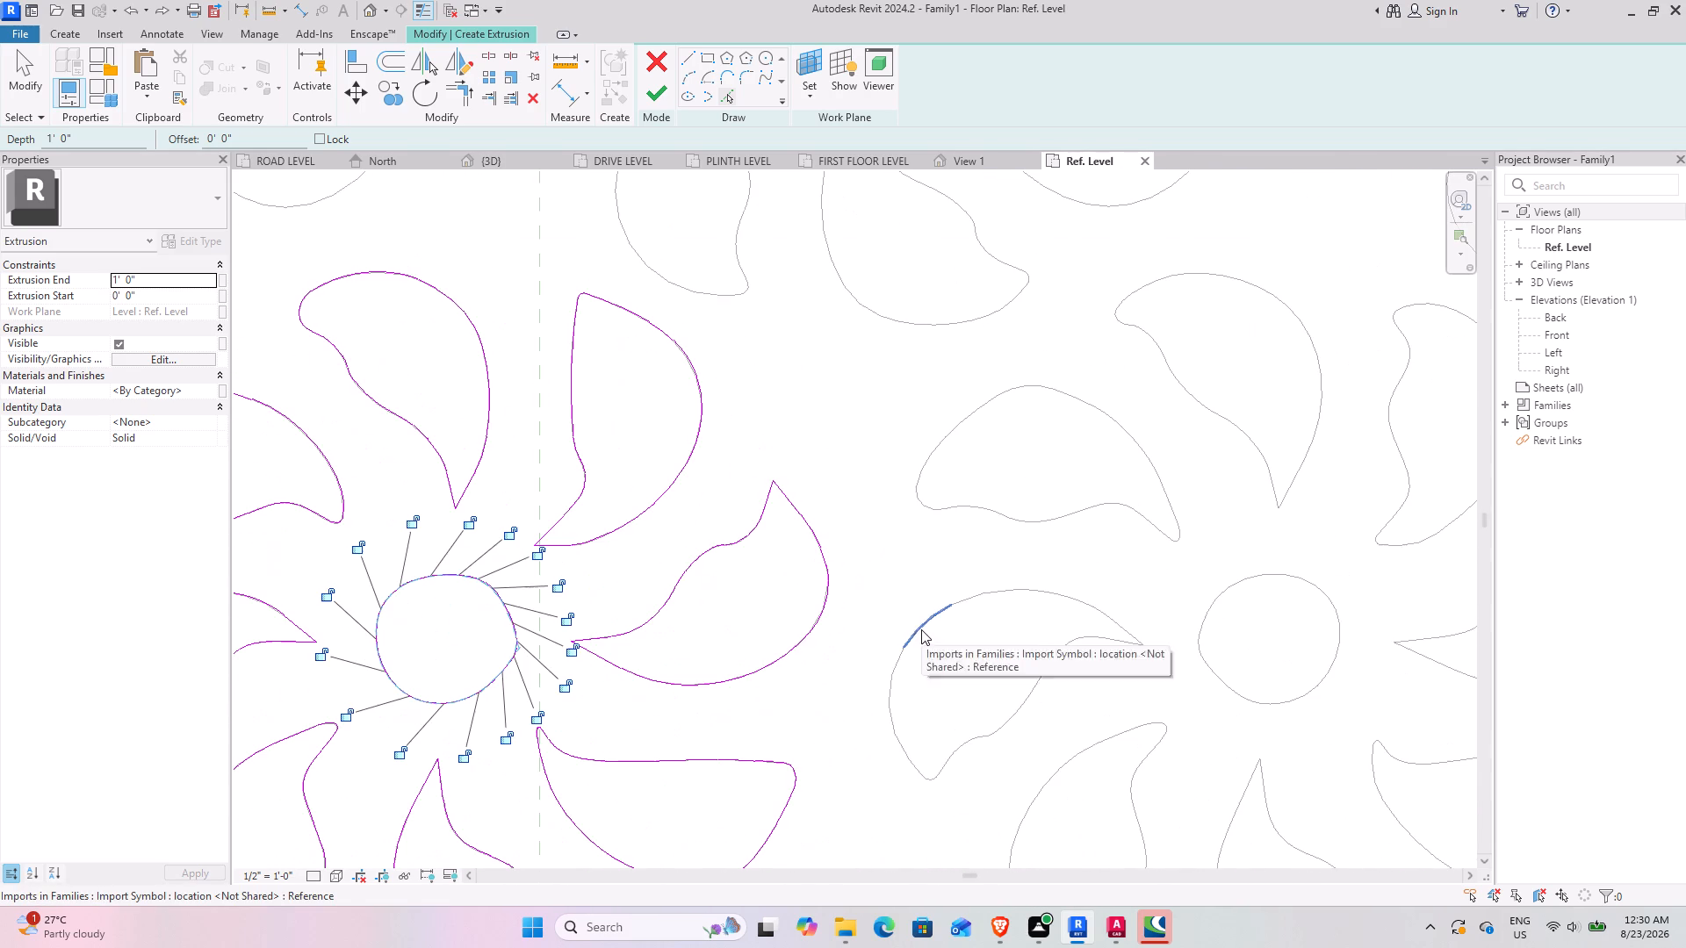
{"action": "key", "text": "Tab"}
{"action": "left_click", "coordinate": [927, 621]}
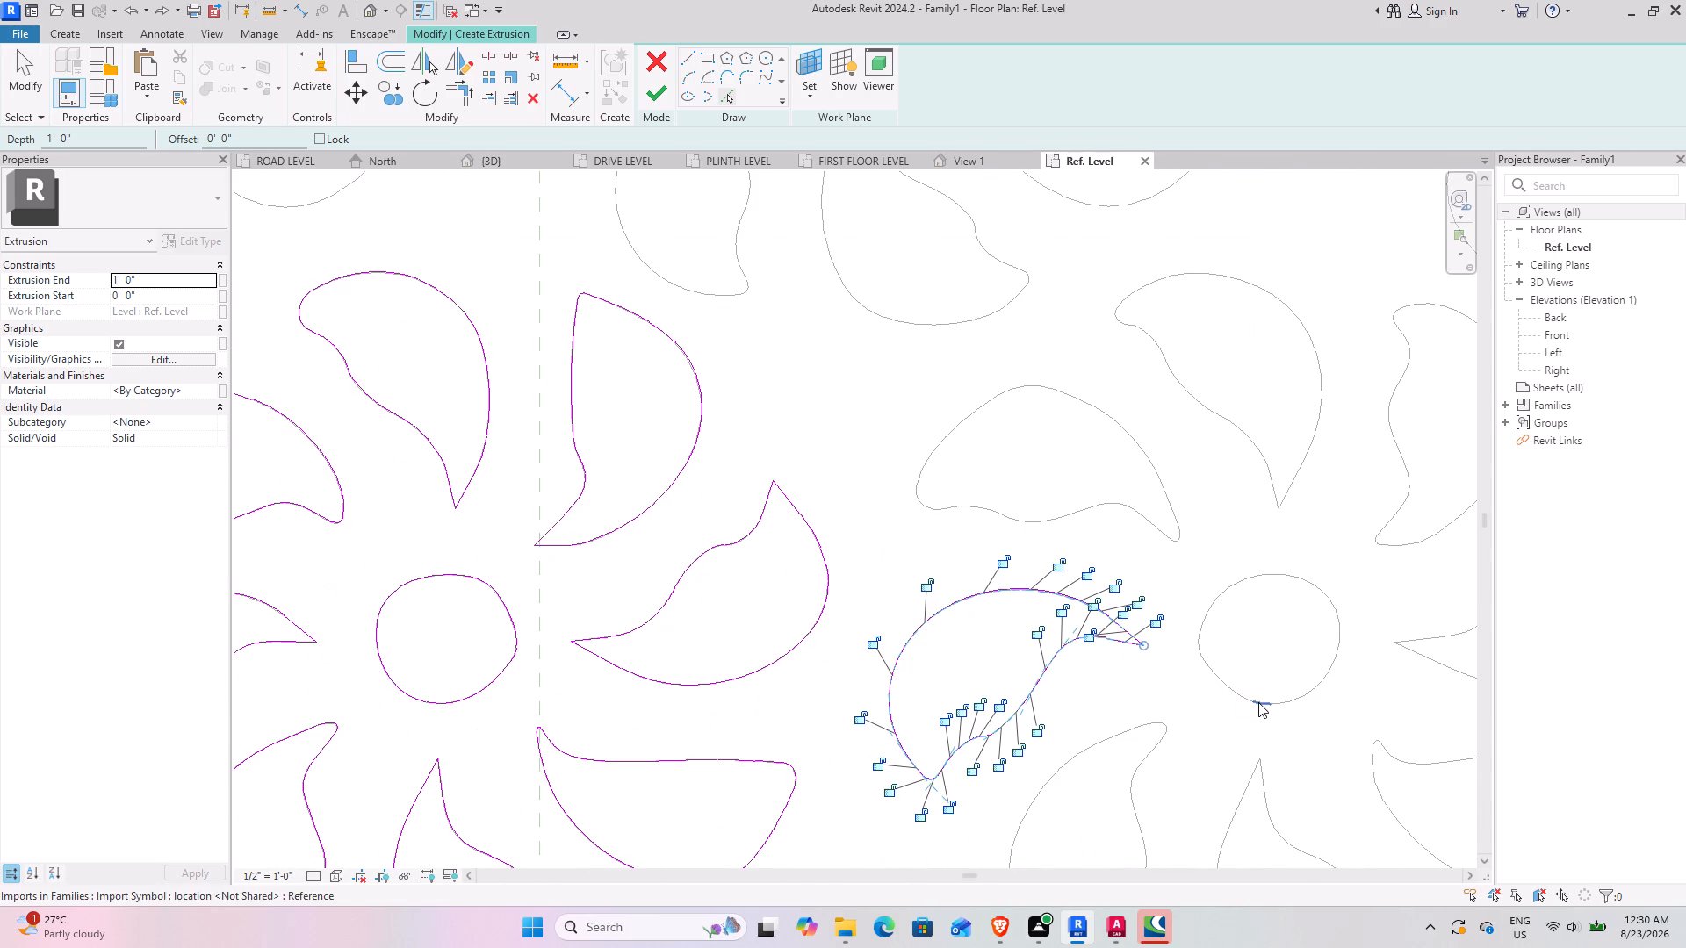
{"action": "key", "text": "Tab"}
{"action": "left_click", "coordinate": [1258, 702]}
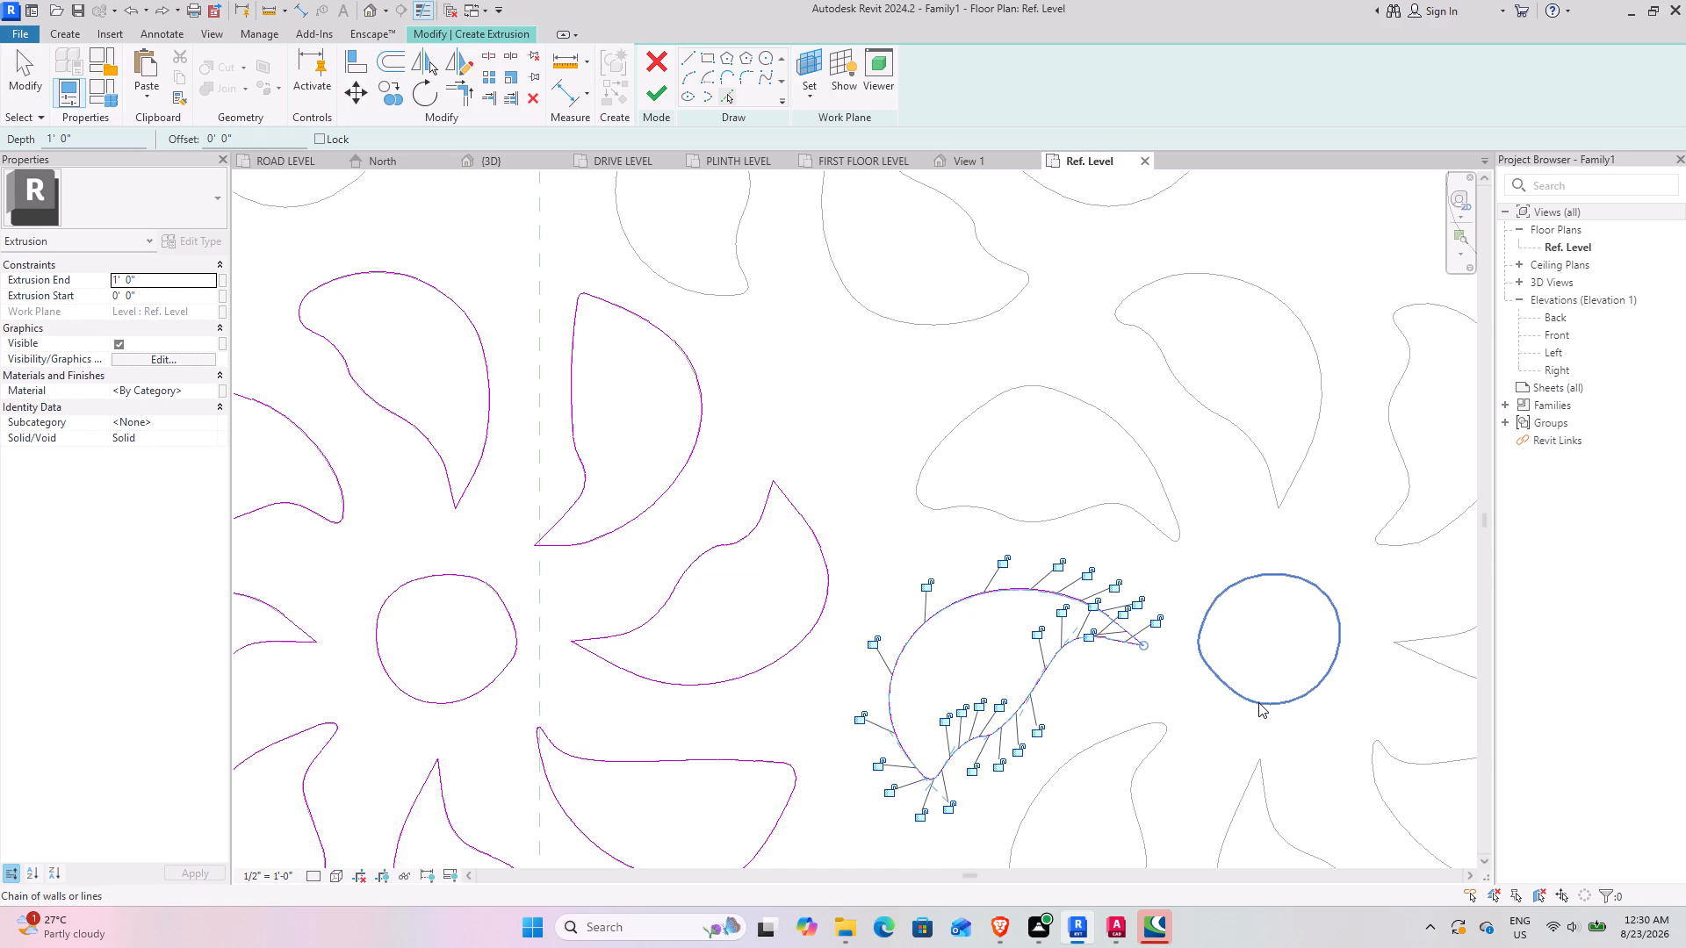
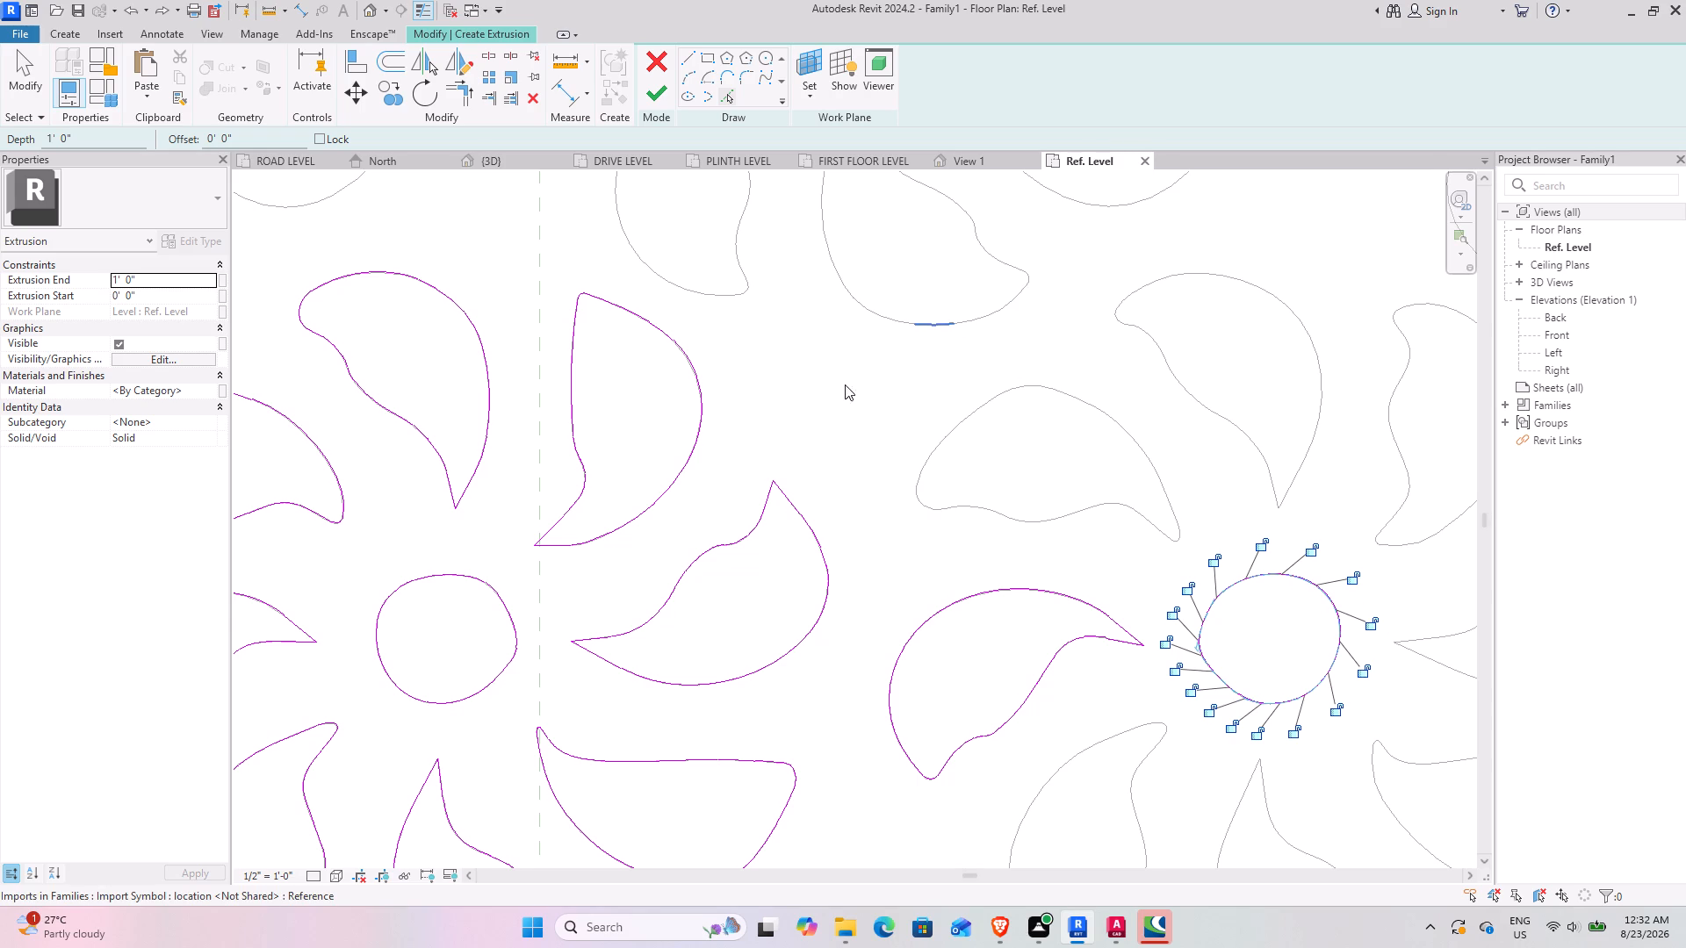
Pick the lower-left, bottom and lower-right petals of the flower nearest the right border in the same row.
{"action": "scroll", "coordinate": [889, 361], "scroll_direction": "down", "scroll_amount": 16}
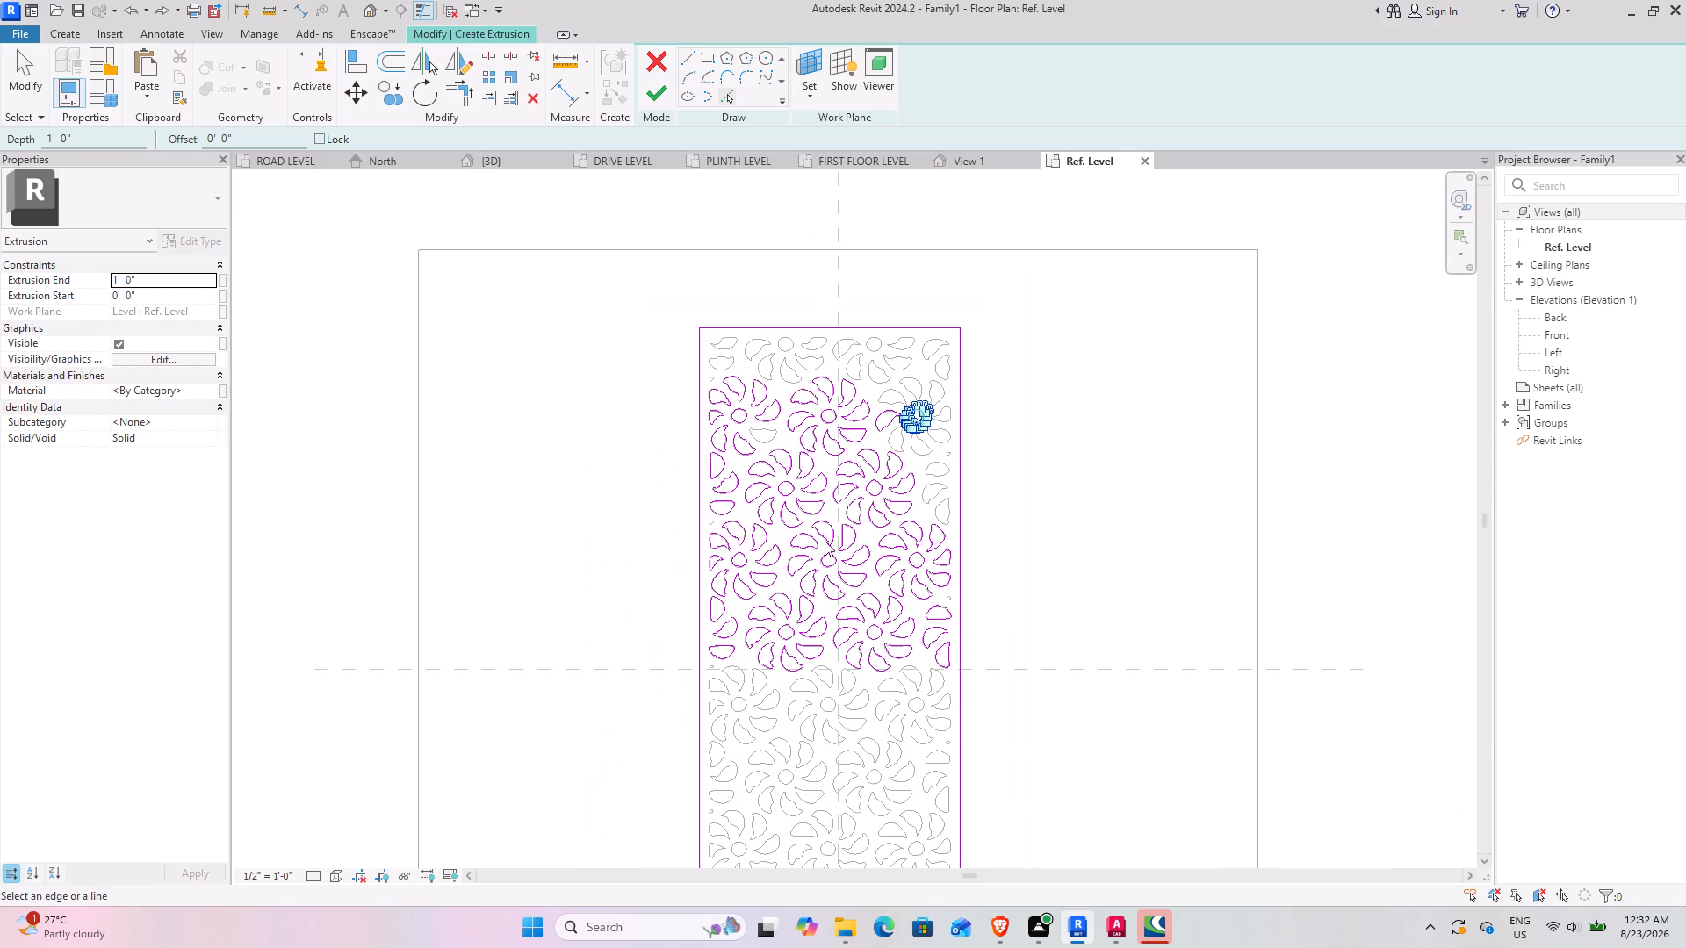
{"action": "middle_click_drag", "start_coordinate": [807, 541], "coordinate": [734, 418]}
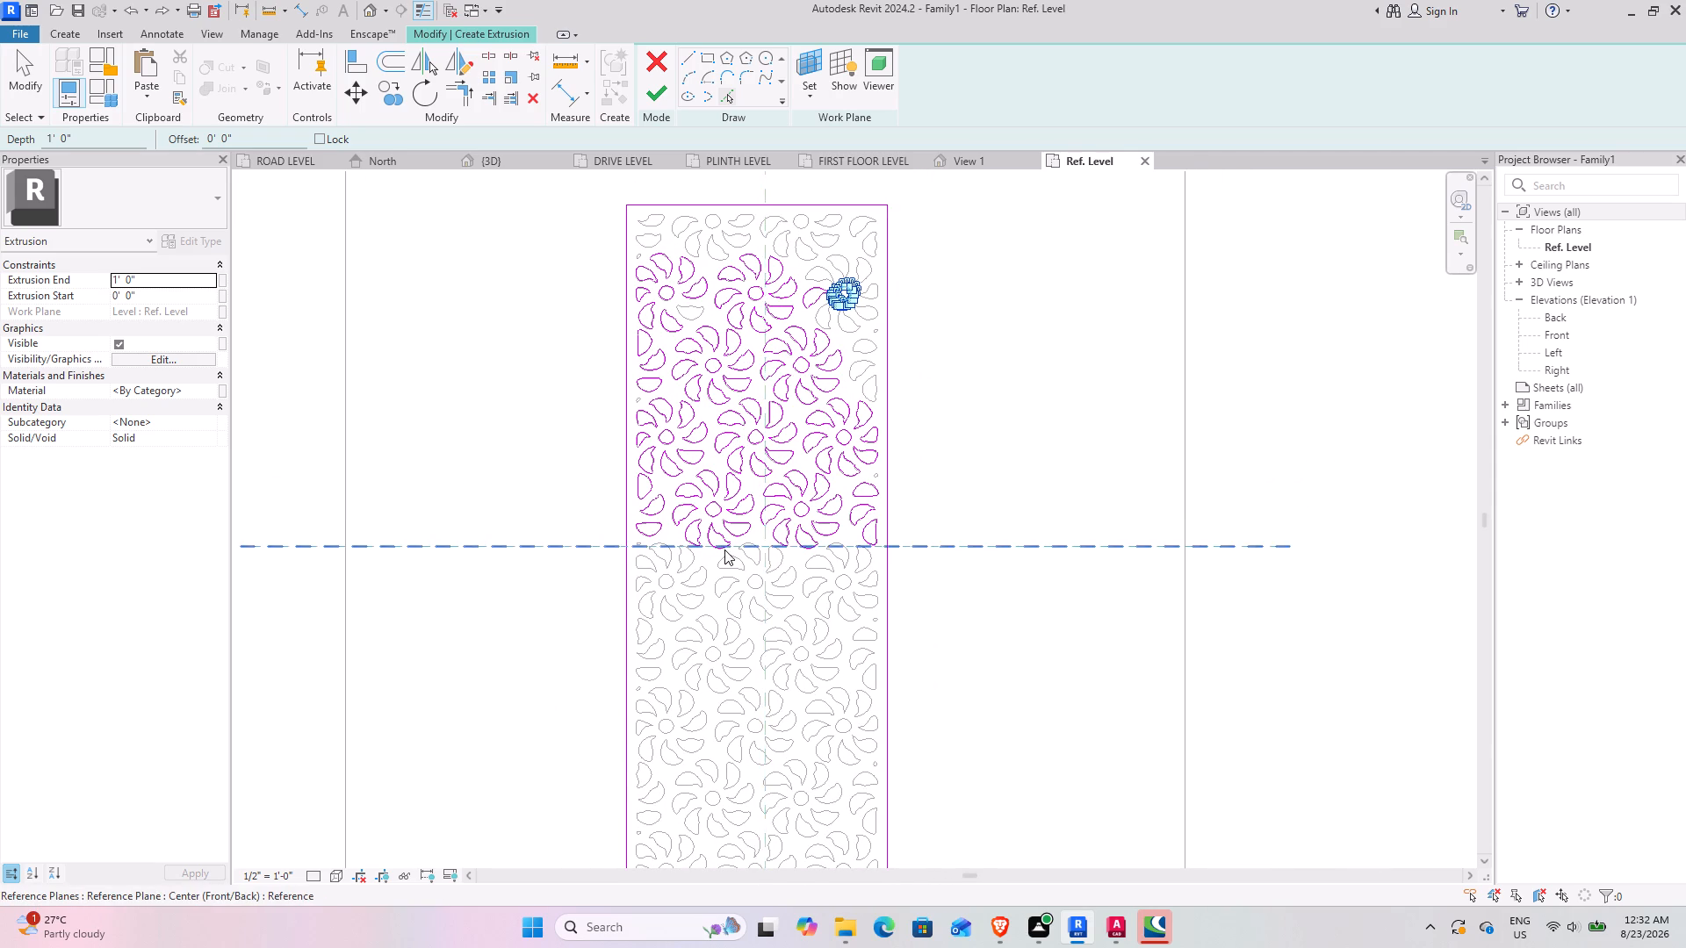
{"action": "scroll", "coordinate": [710, 542], "scroll_direction": "up", "scroll_amount": 7}
{"action": "scroll", "coordinate": [705, 501], "scroll_direction": "down", "scroll_amount": 7}
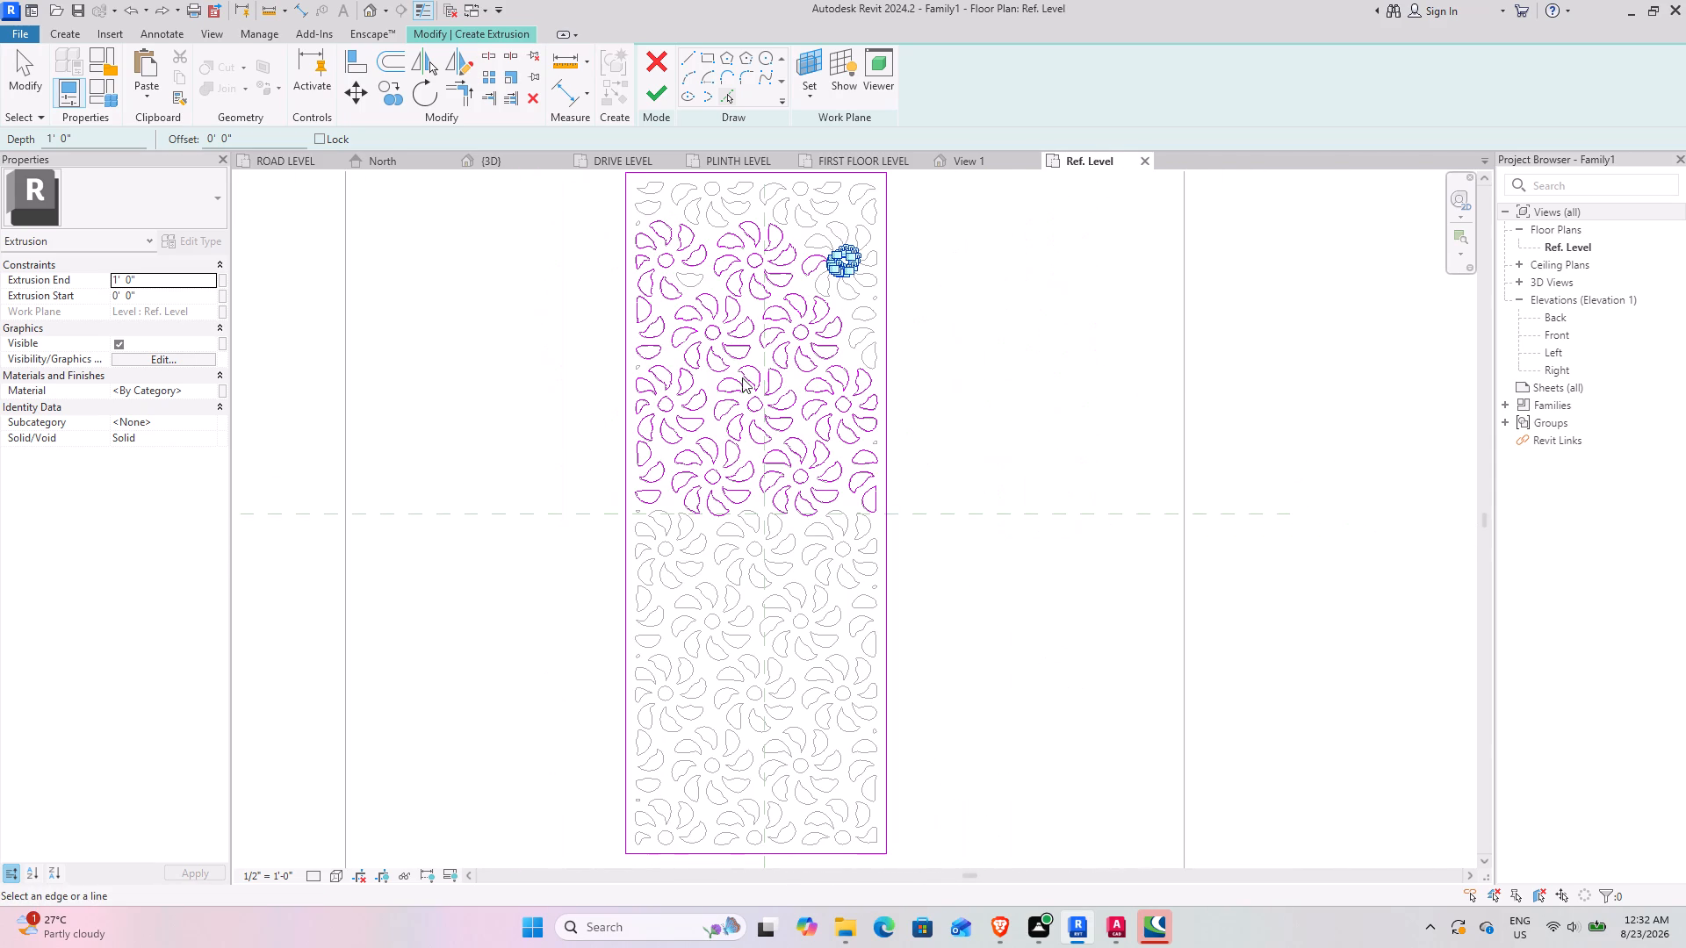
{"action": "middle_click_drag", "start_coordinate": [743, 299], "coordinate": [745, 388]}
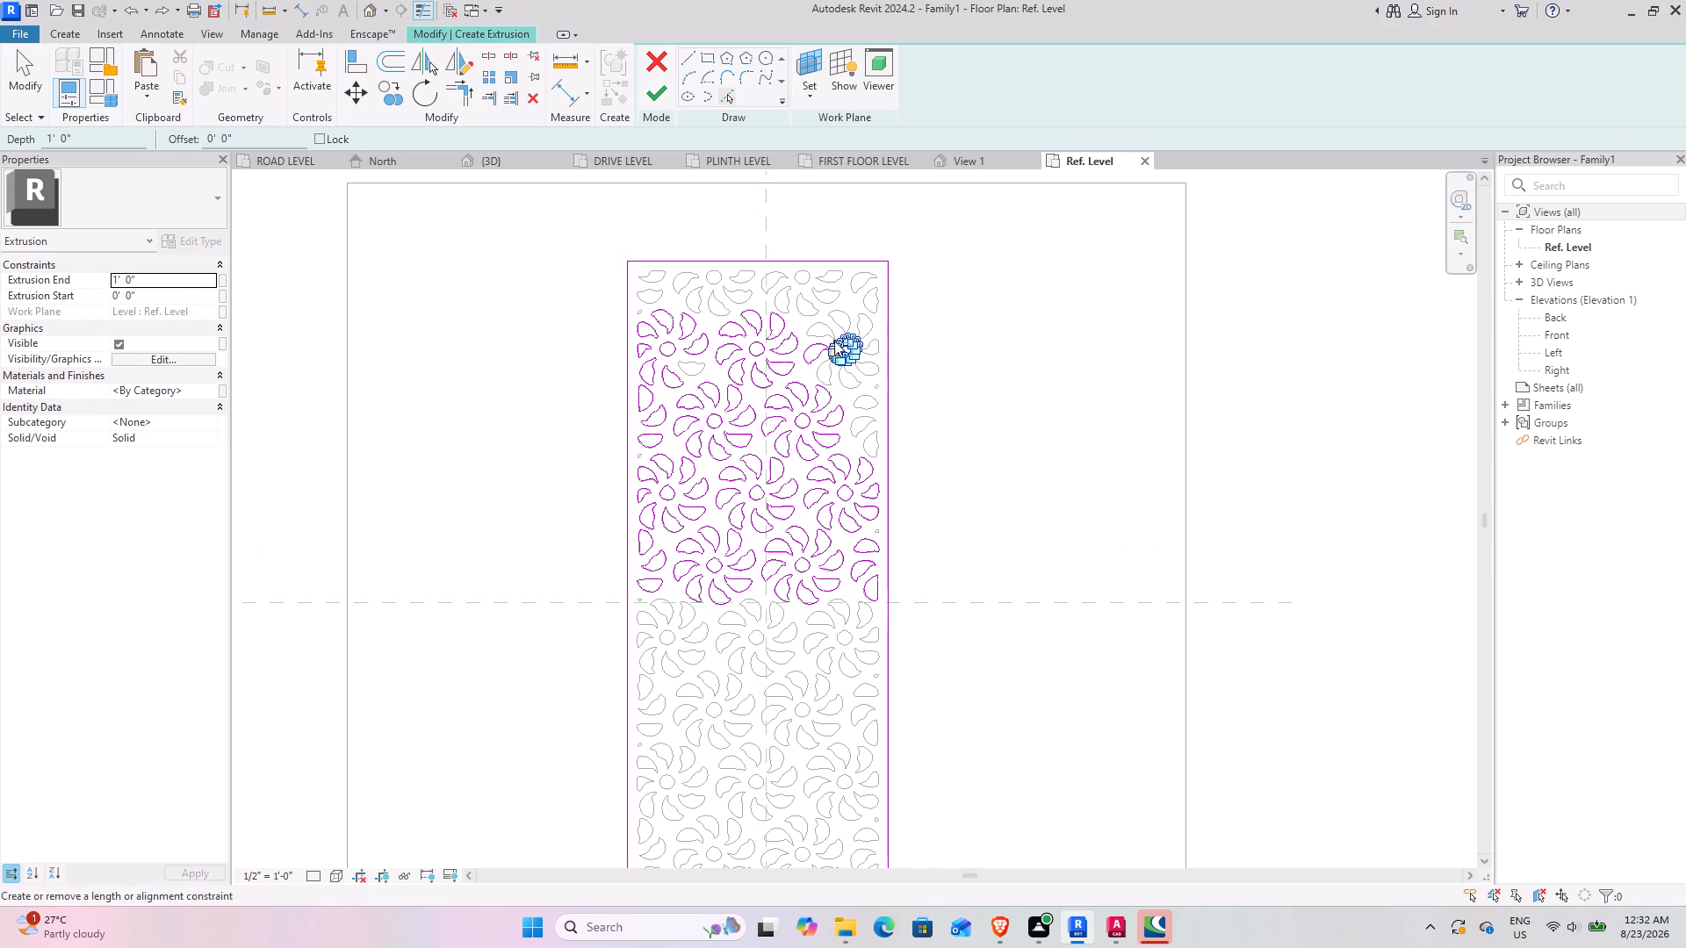
{"action": "scroll", "coordinate": [813, 363], "scroll_direction": "up", "scroll_amount": 3}
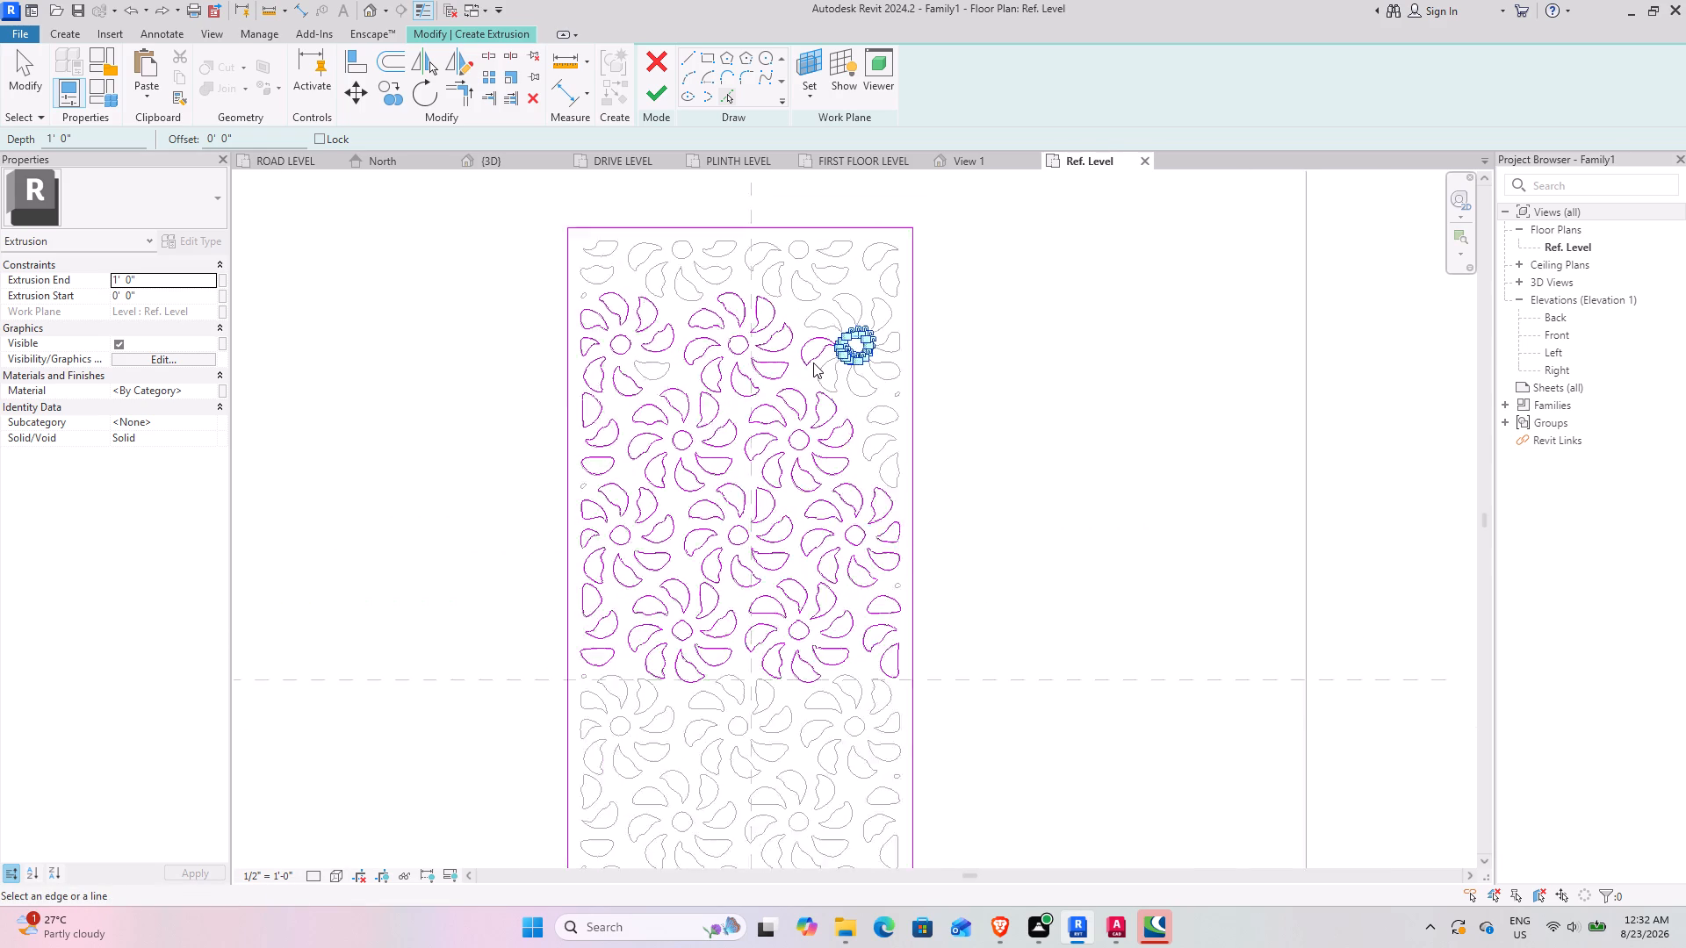
{"action": "scroll", "coordinate": [813, 362], "scroll_direction": "up", "scroll_amount": 8}
{"action": "middle_click_drag", "start_coordinate": [812, 360], "coordinate": [766, 485]}
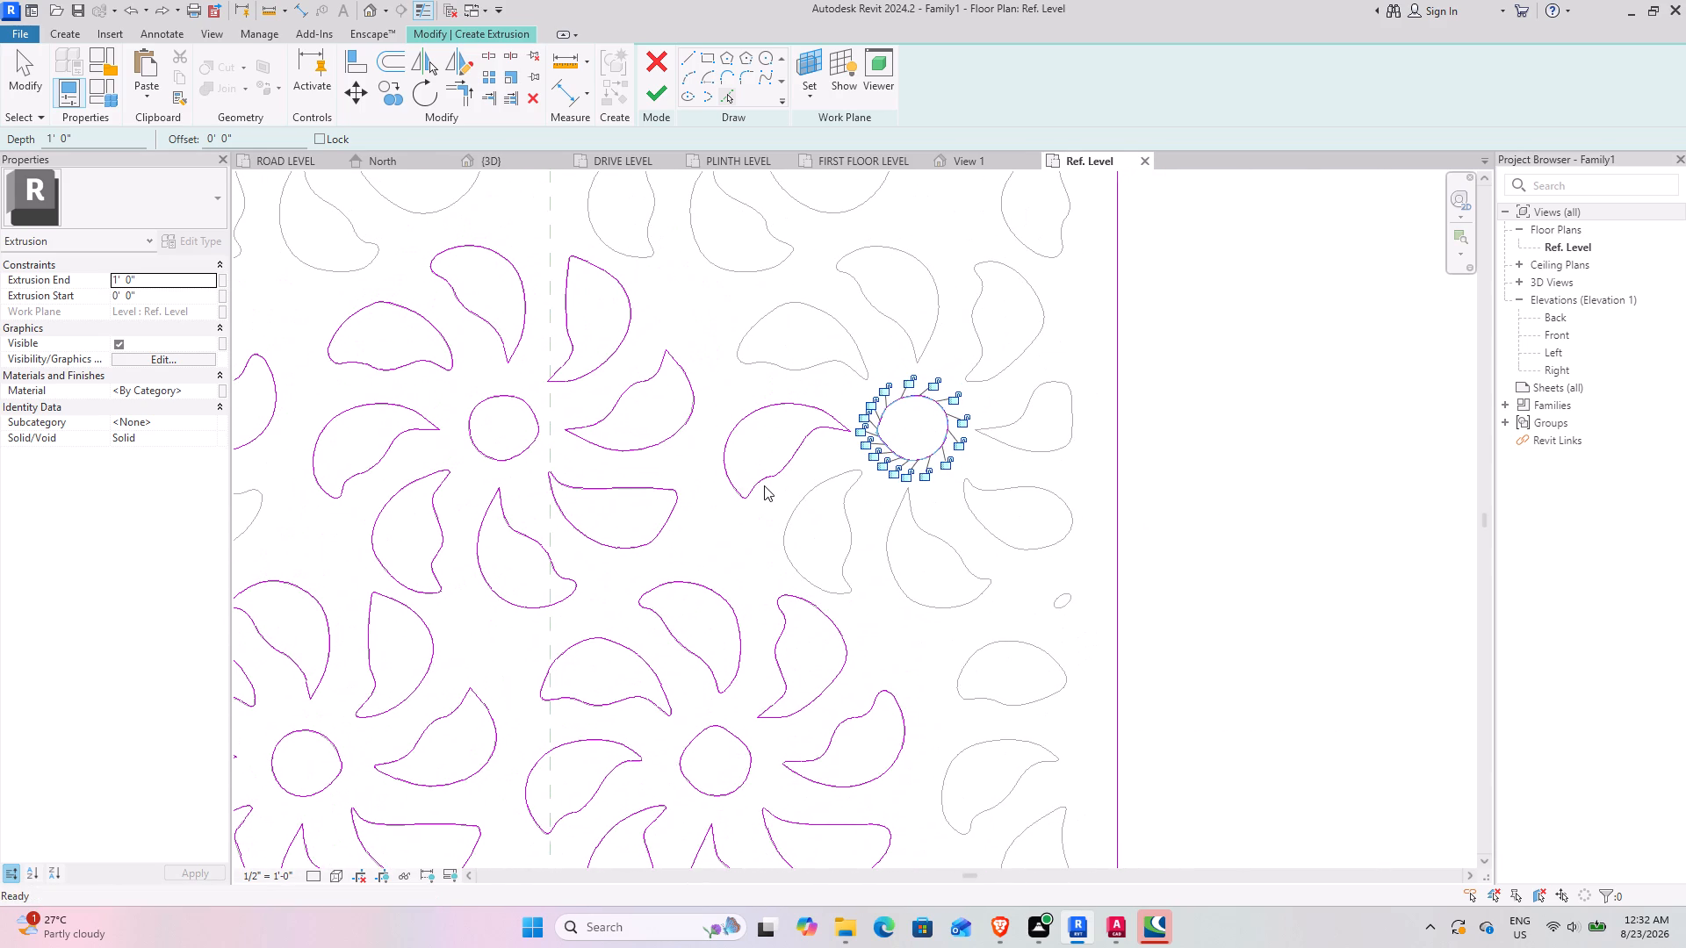
{"action": "key", "text": "Tab"}
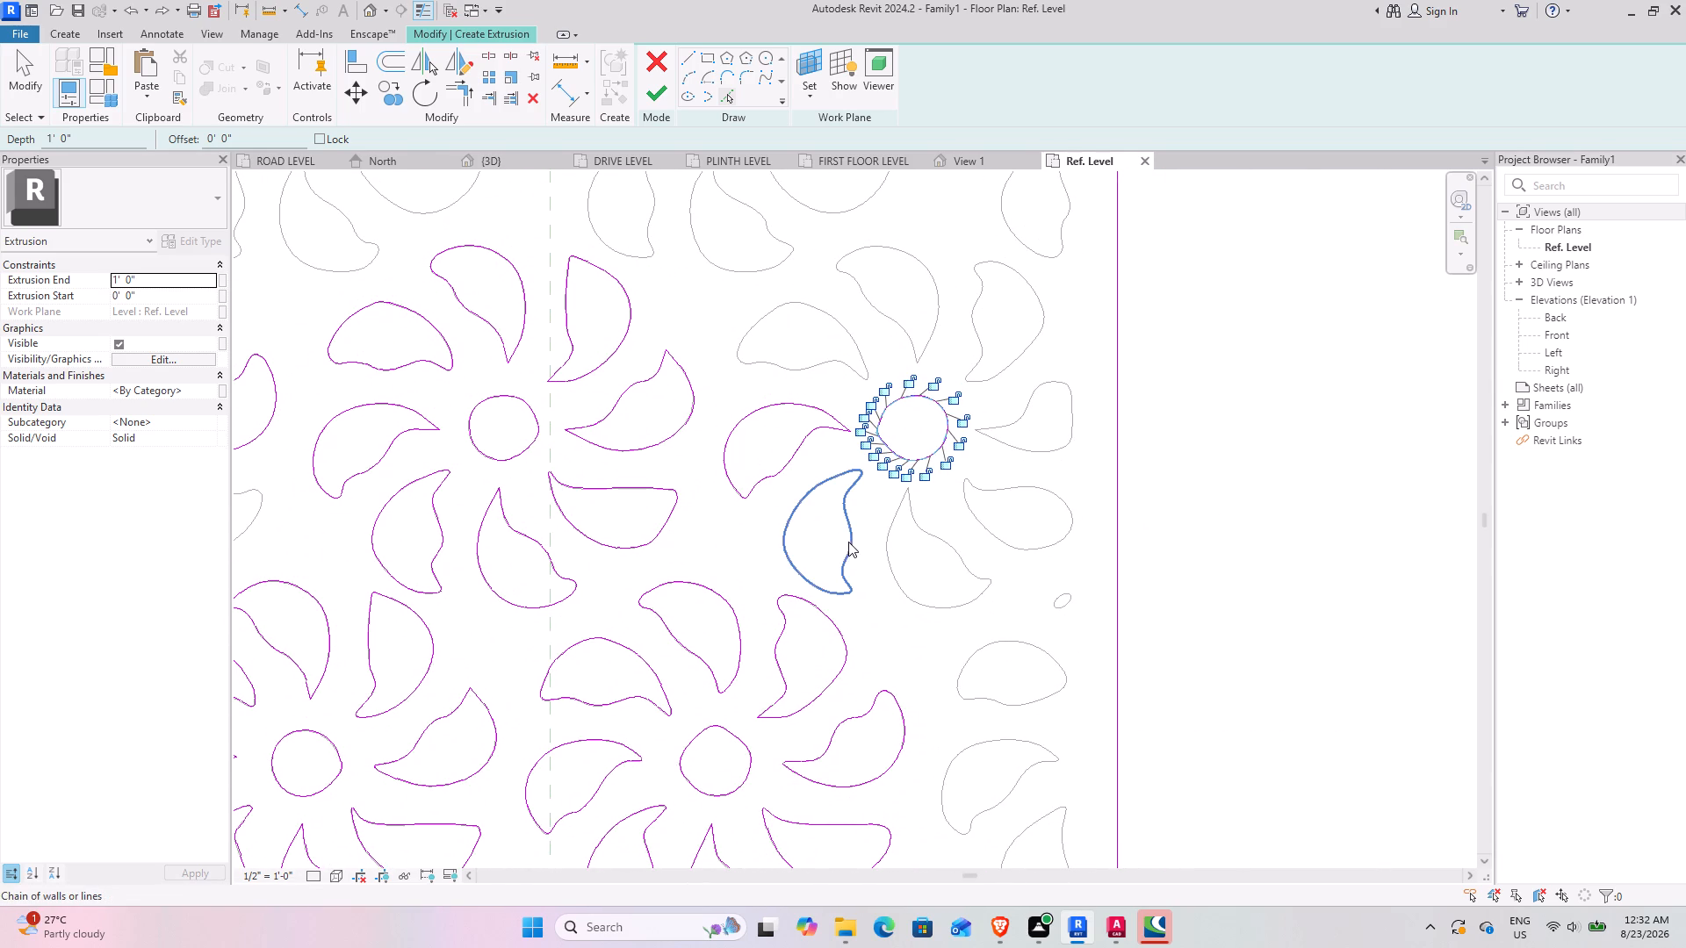
{"action": "left_click", "coordinate": [848, 542]}
{"action": "key", "text": "Tab"}
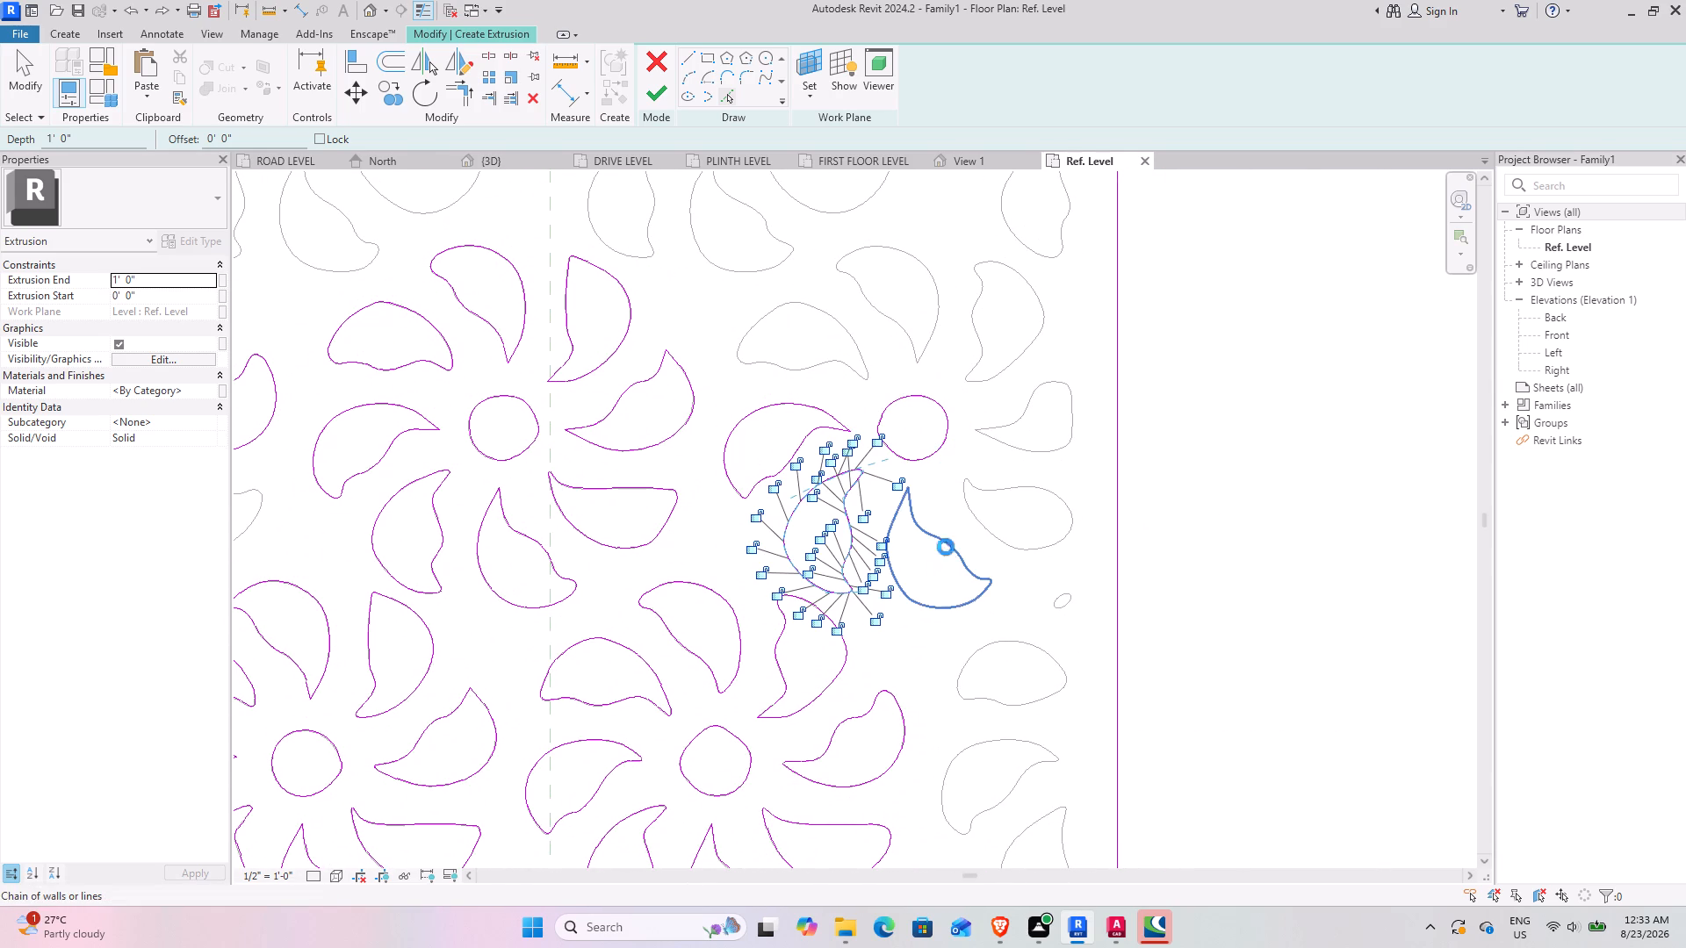
{"action": "left_click", "coordinate": [946, 547]}
{"action": "key", "text": "Tab"}
{"action": "left_click", "coordinate": [1034, 551]}
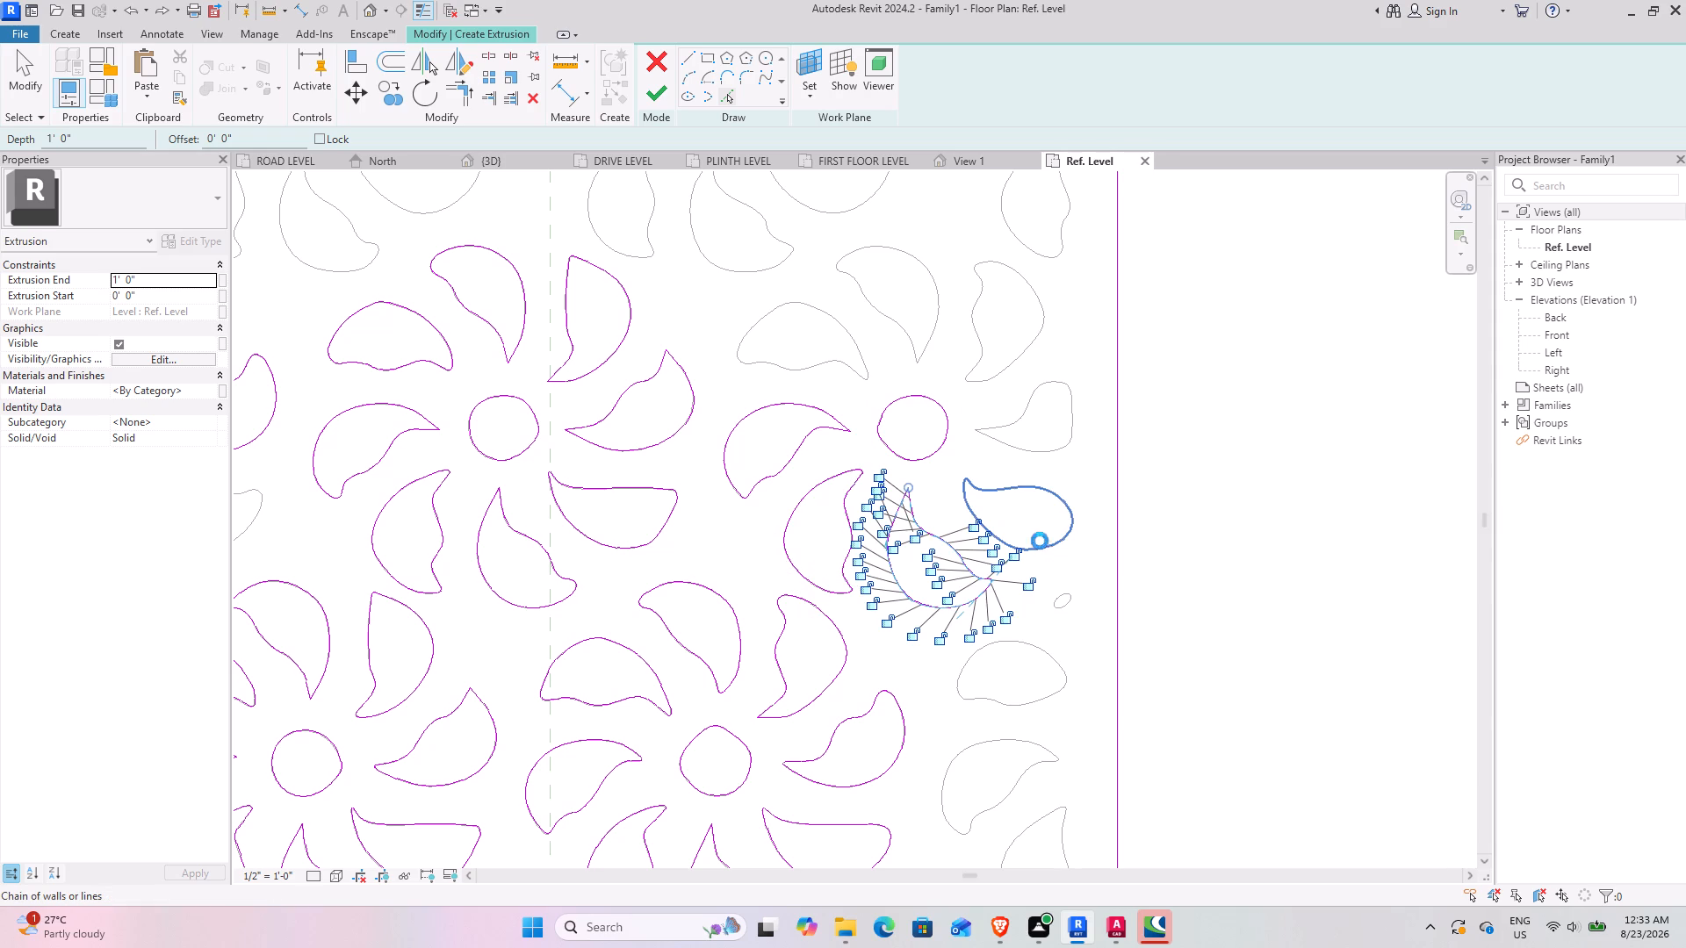
Pick the same right-border flower's right, upper-right, top and upper-left petals as closed sketch loops.
{"action": "key", "text": "Tab"}
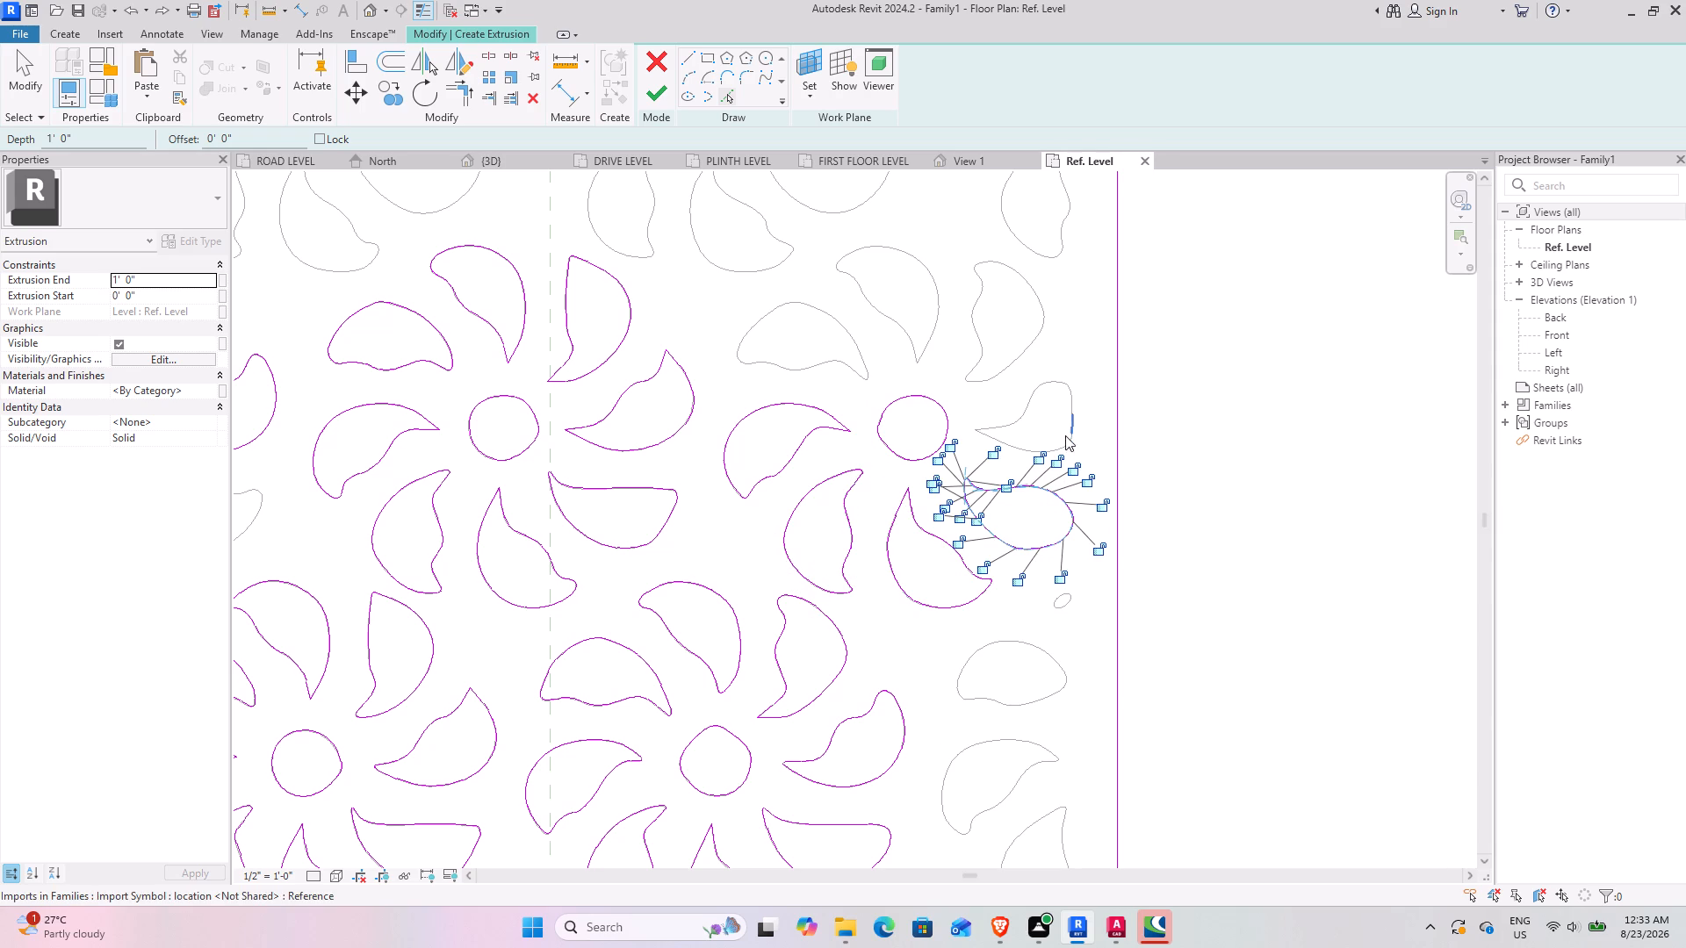
{"action": "key", "text": "Tab"}
{"action": "left_click", "coordinate": [1065, 433]}
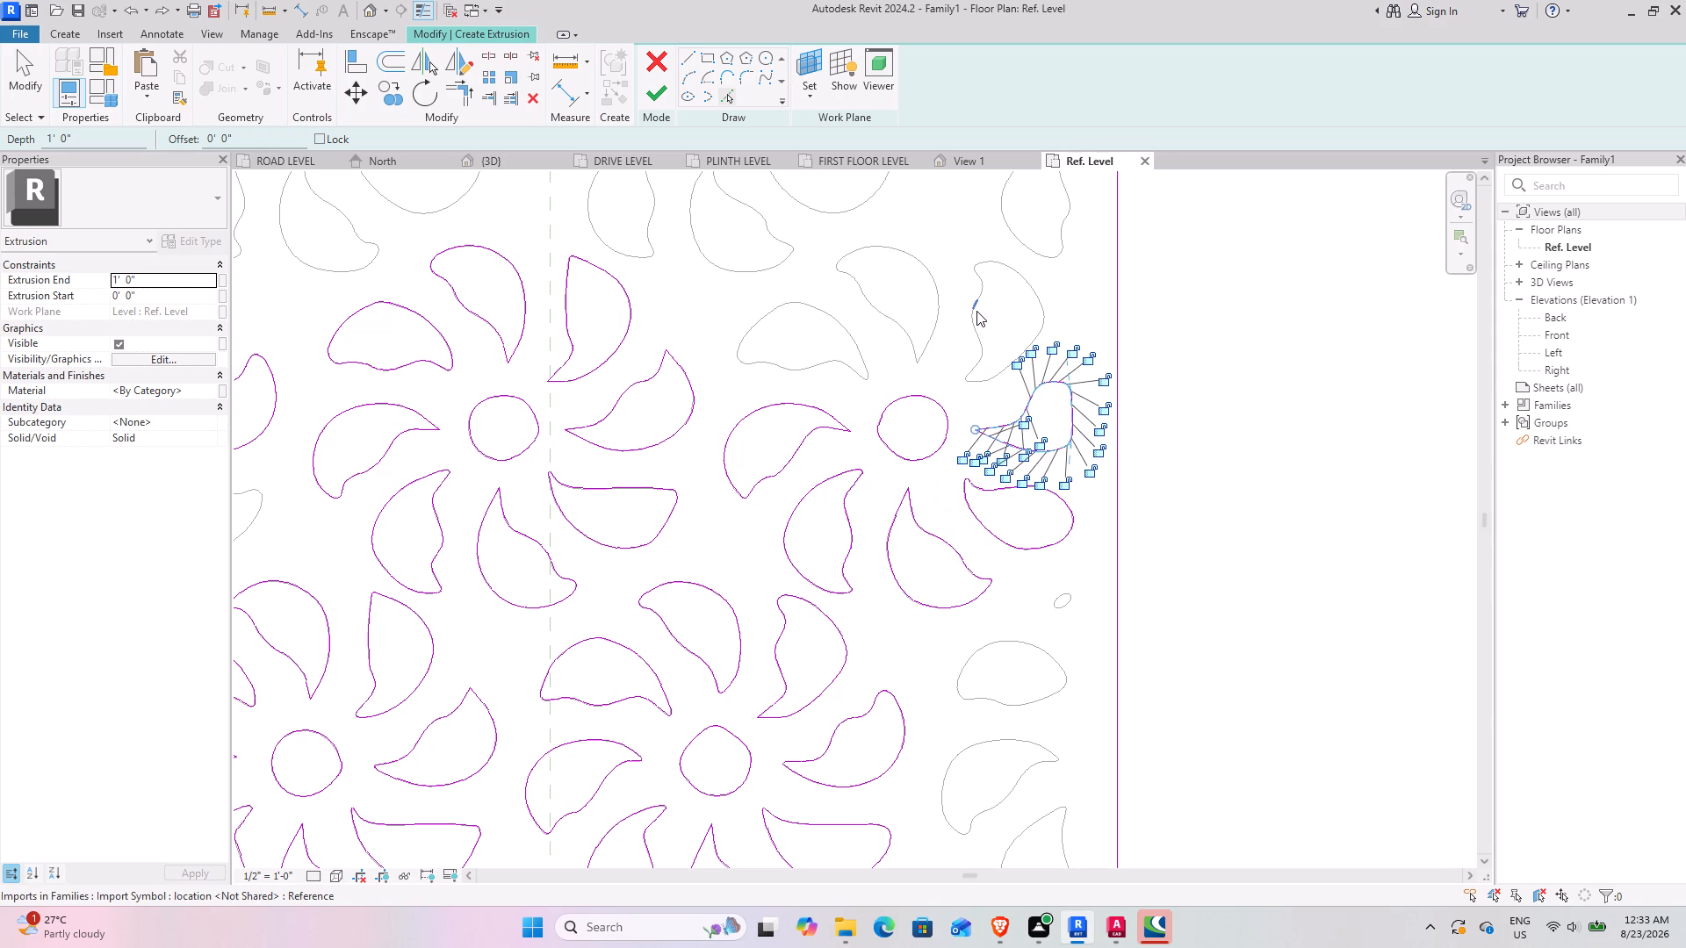
{"action": "key", "text": "Tab"}
{"action": "left_click", "coordinate": [976, 311]}
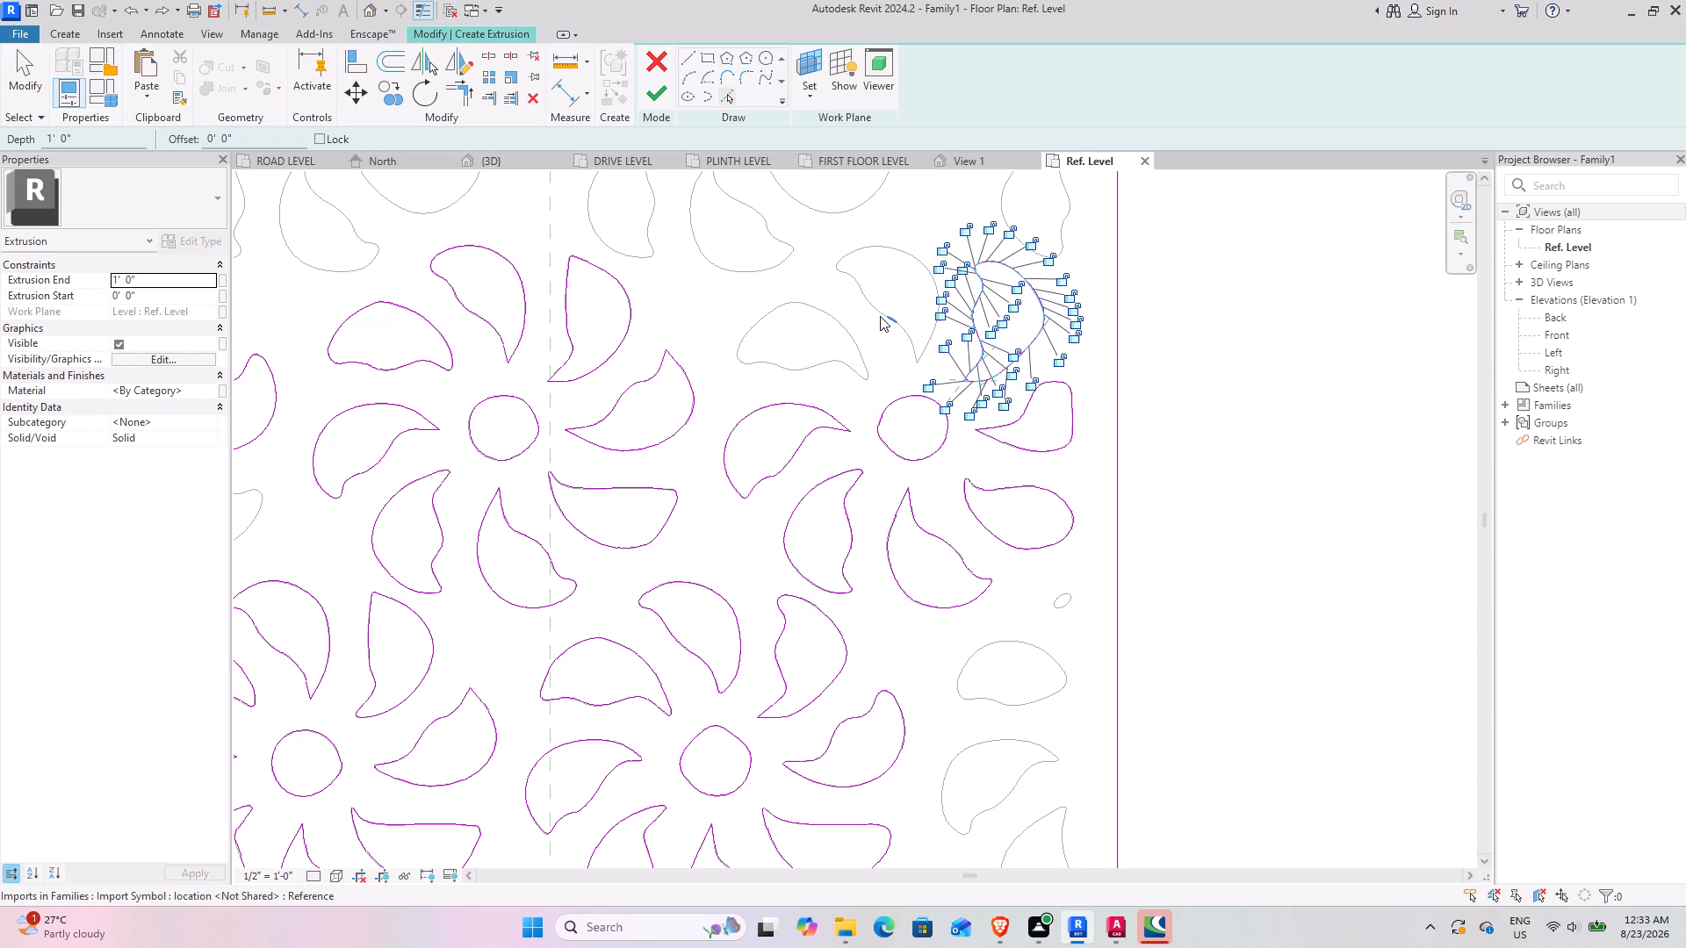
{"action": "key", "text": "Tab"}
{"action": "left_click", "coordinate": [880, 316]}
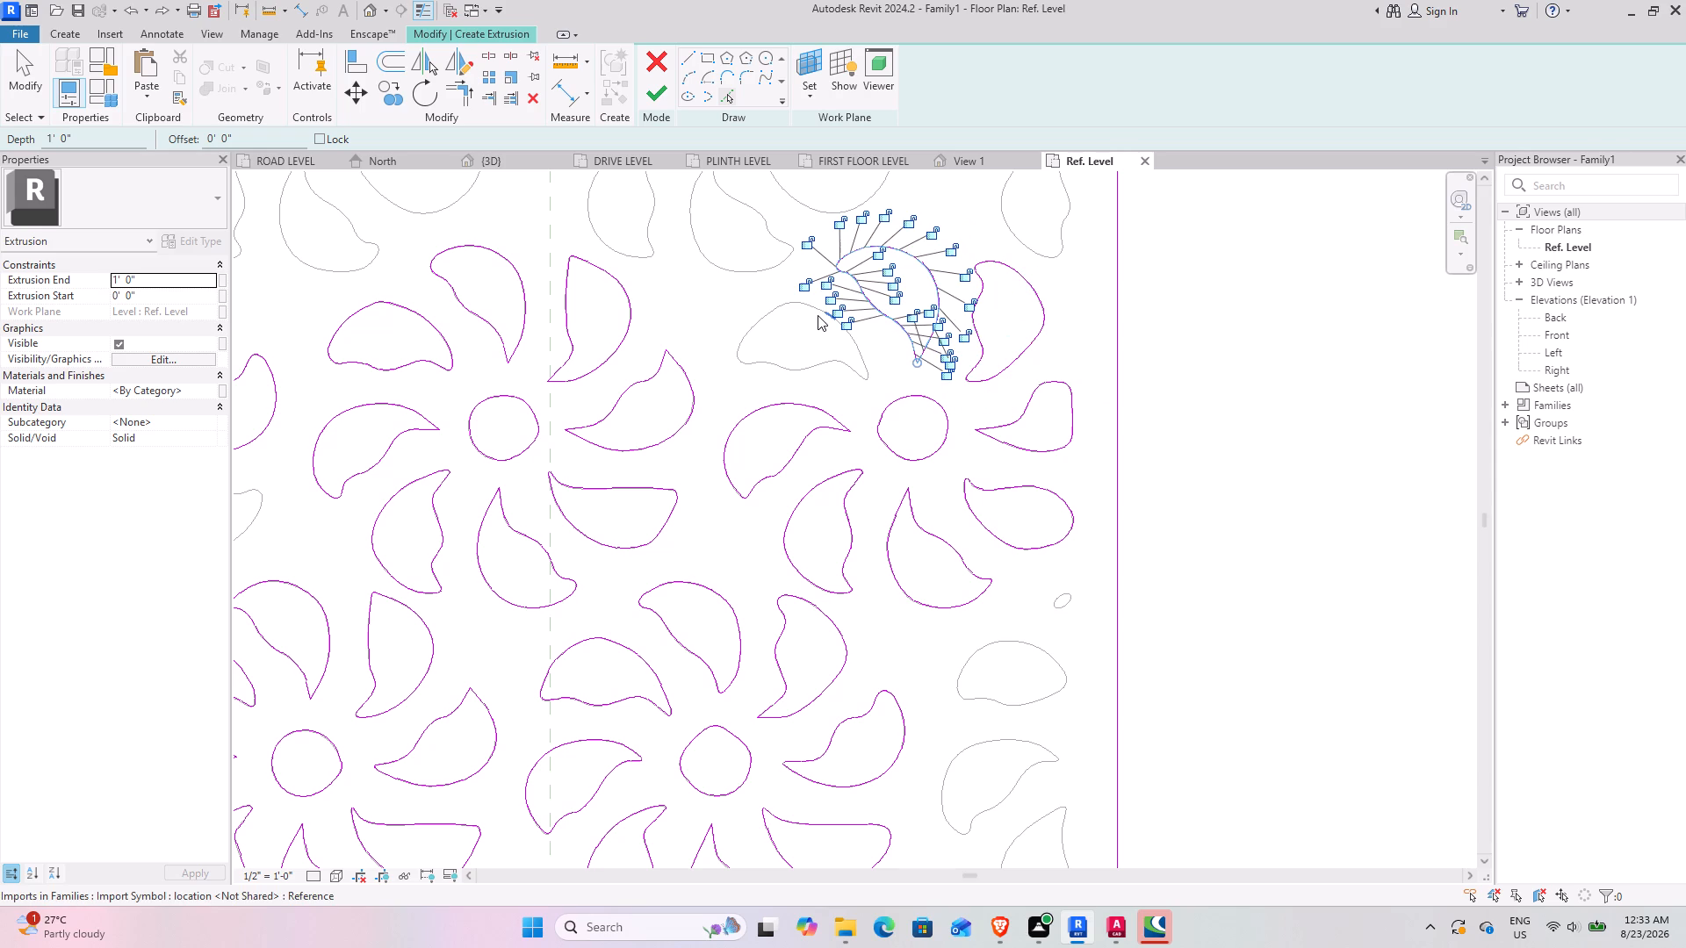
{"action": "key", "text": "Tab"}
{"action": "left_click", "coordinate": [803, 311]}
Pick the two loose petals in the jali's top-right corner as closed sketch loops.
{"action": "scroll", "coordinate": [758, 249], "scroll_direction": "up", "scroll_amount": 4}
{"action": "middle_click_drag", "start_coordinate": [811, 269], "coordinate": [826, 584]}
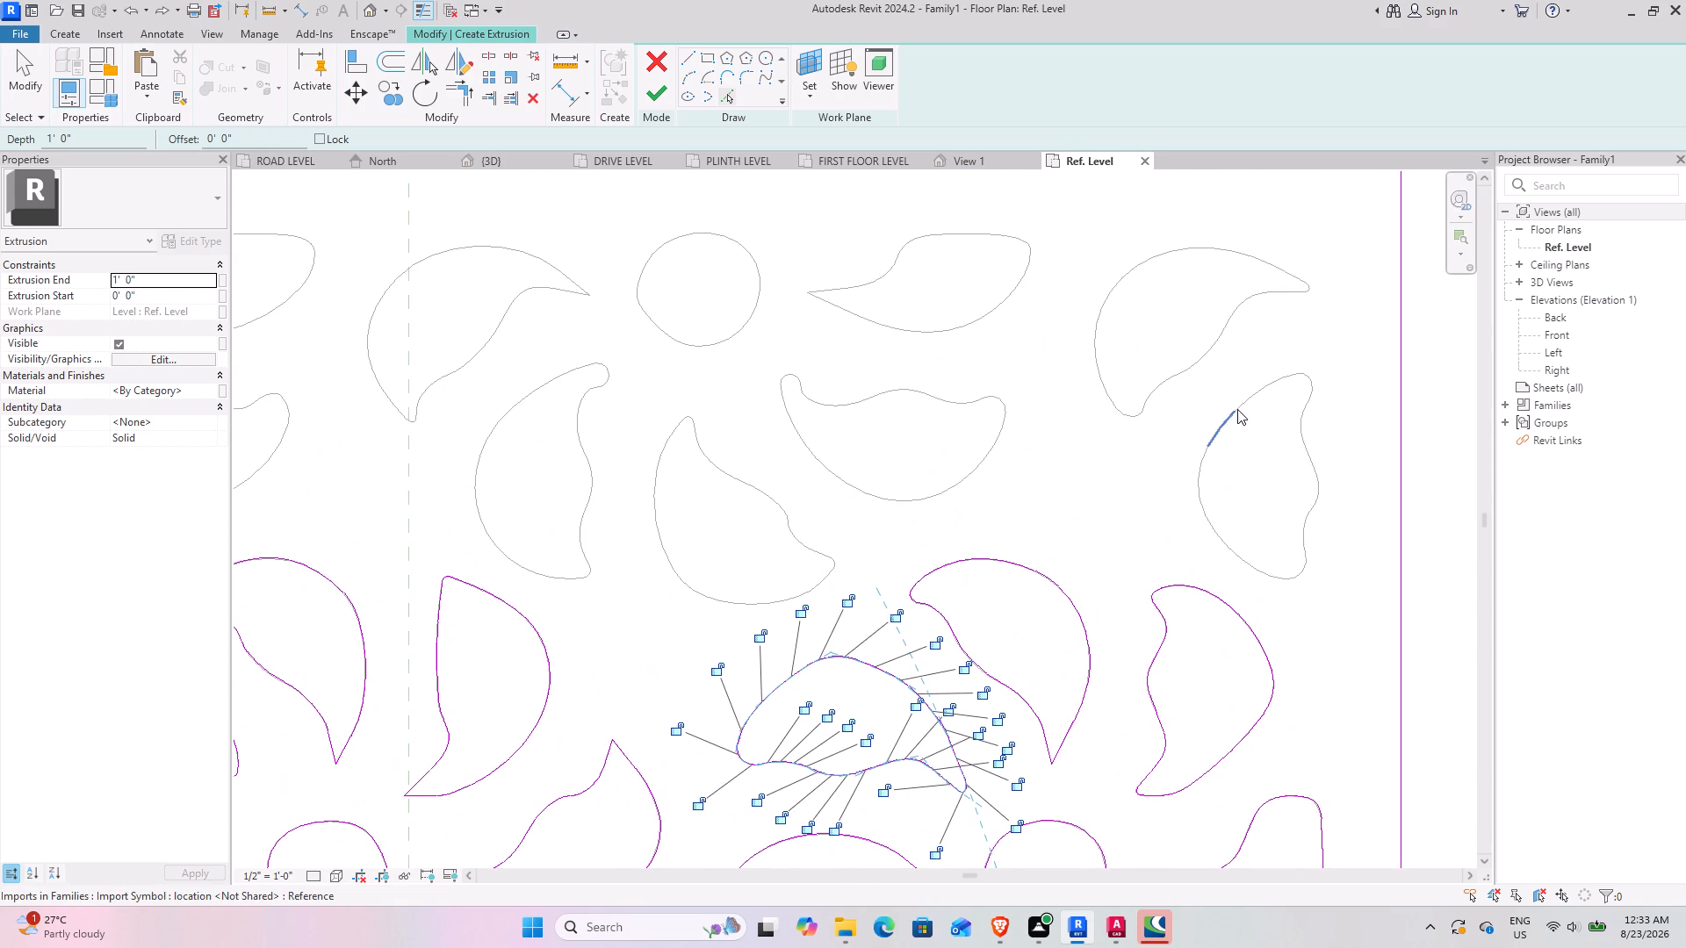
{"action": "key", "text": "Tab"}
{"action": "left_click", "coordinate": [1237, 409]}
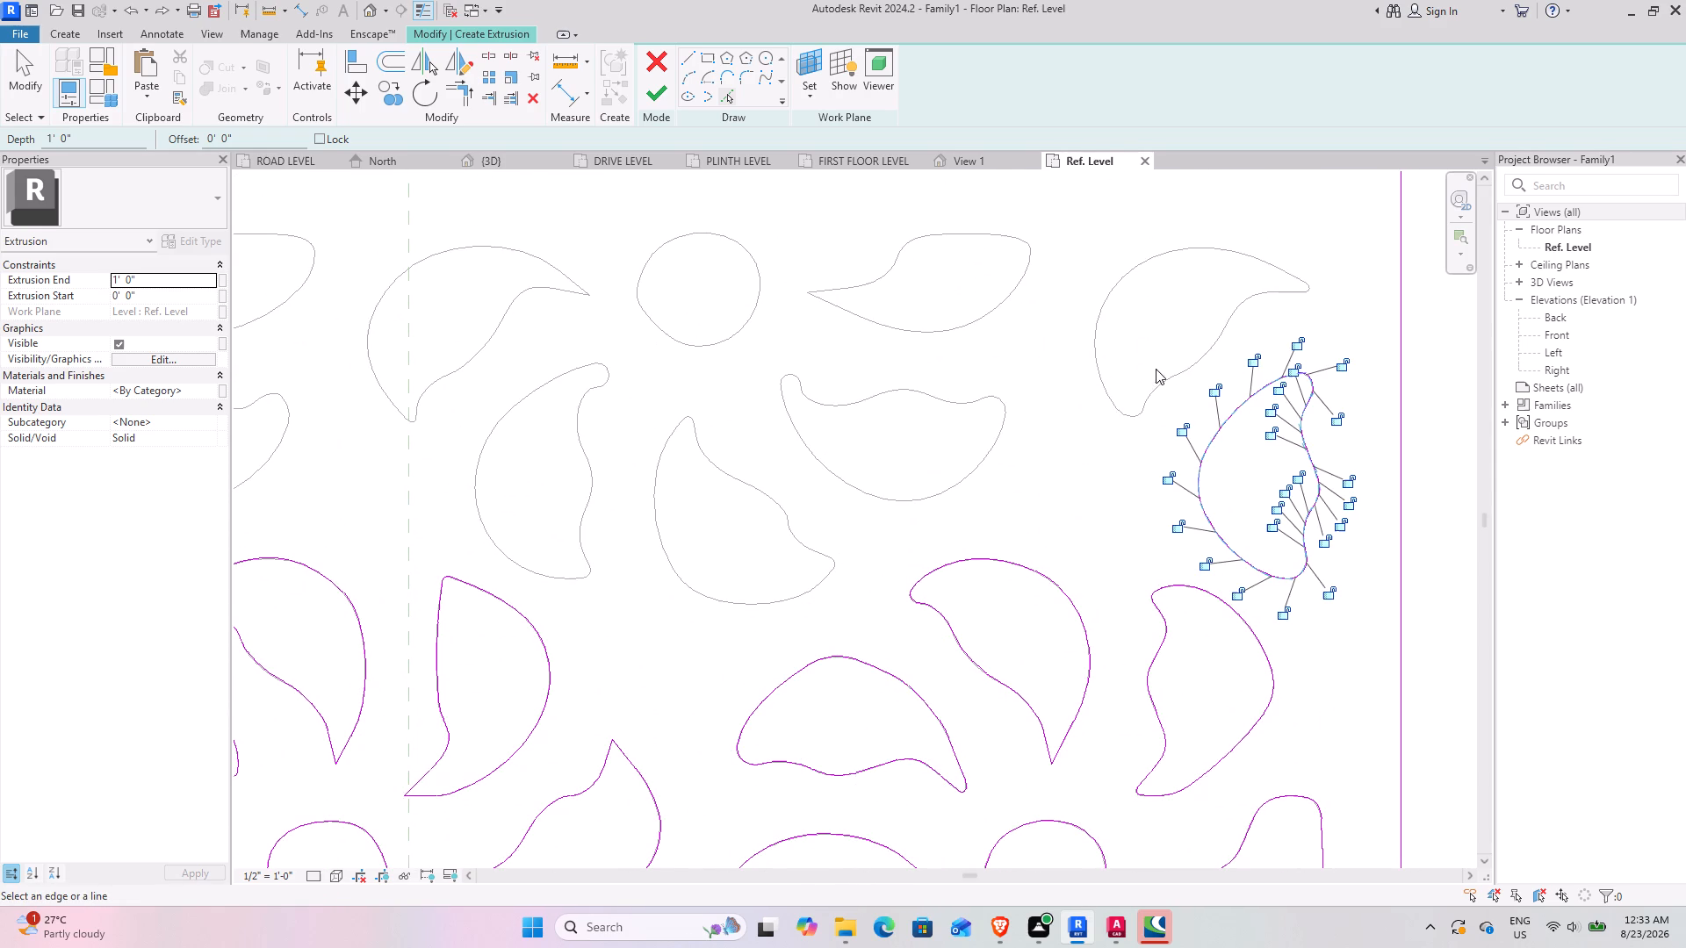
{"action": "key", "text": "Tab"}
{"action": "left_click", "coordinate": [1171, 375]}
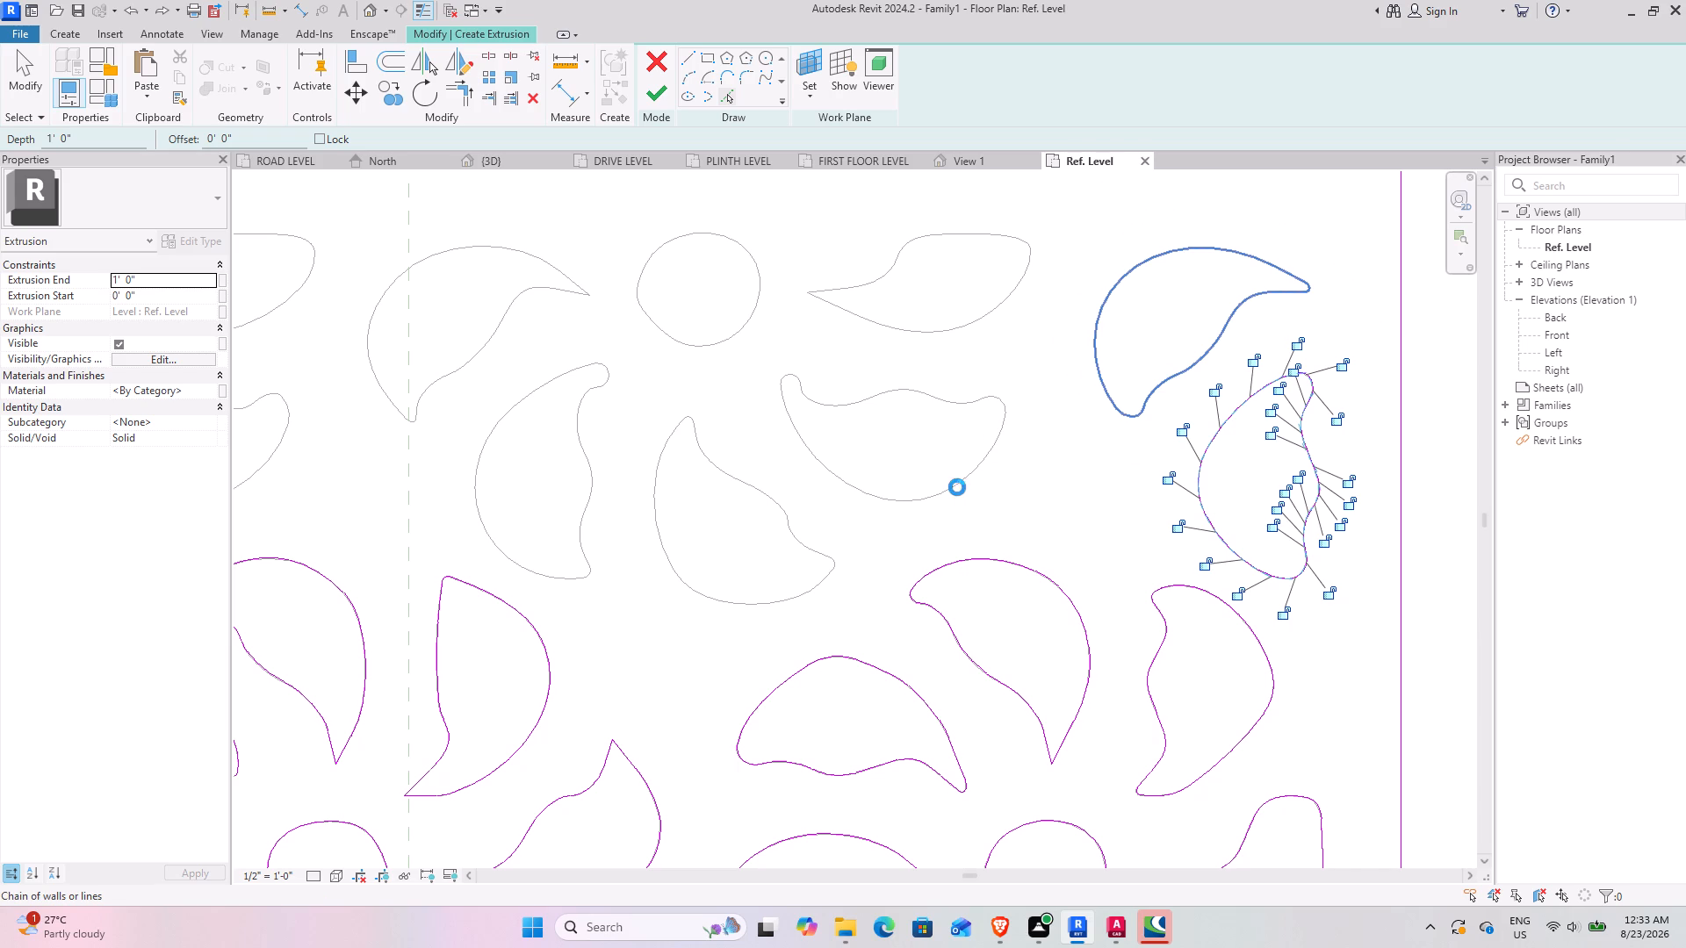
Pick all five petals and the centre hole of the top-row partial flower just right of the centre reference plane.
{"action": "key", "text": "Tab"}
{"action": "left_click", "coordinate": [957, 487]}
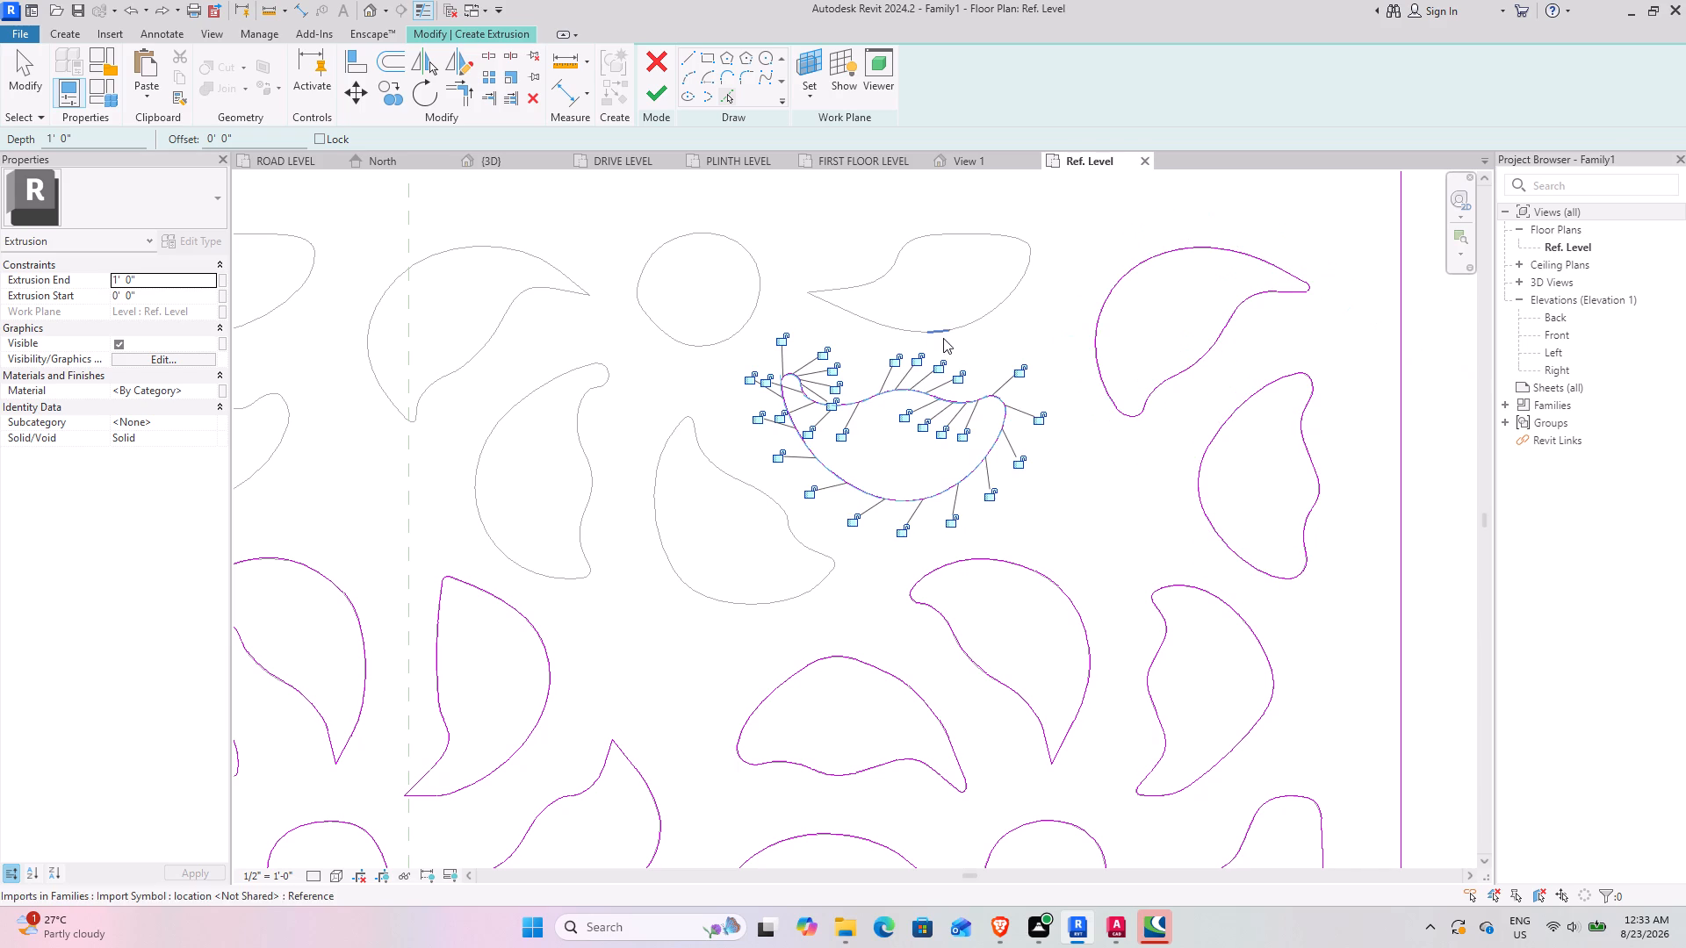
{"action": "key", "text": "Tab"}
{"action": "left_click", "coordinate": [943, 333]}
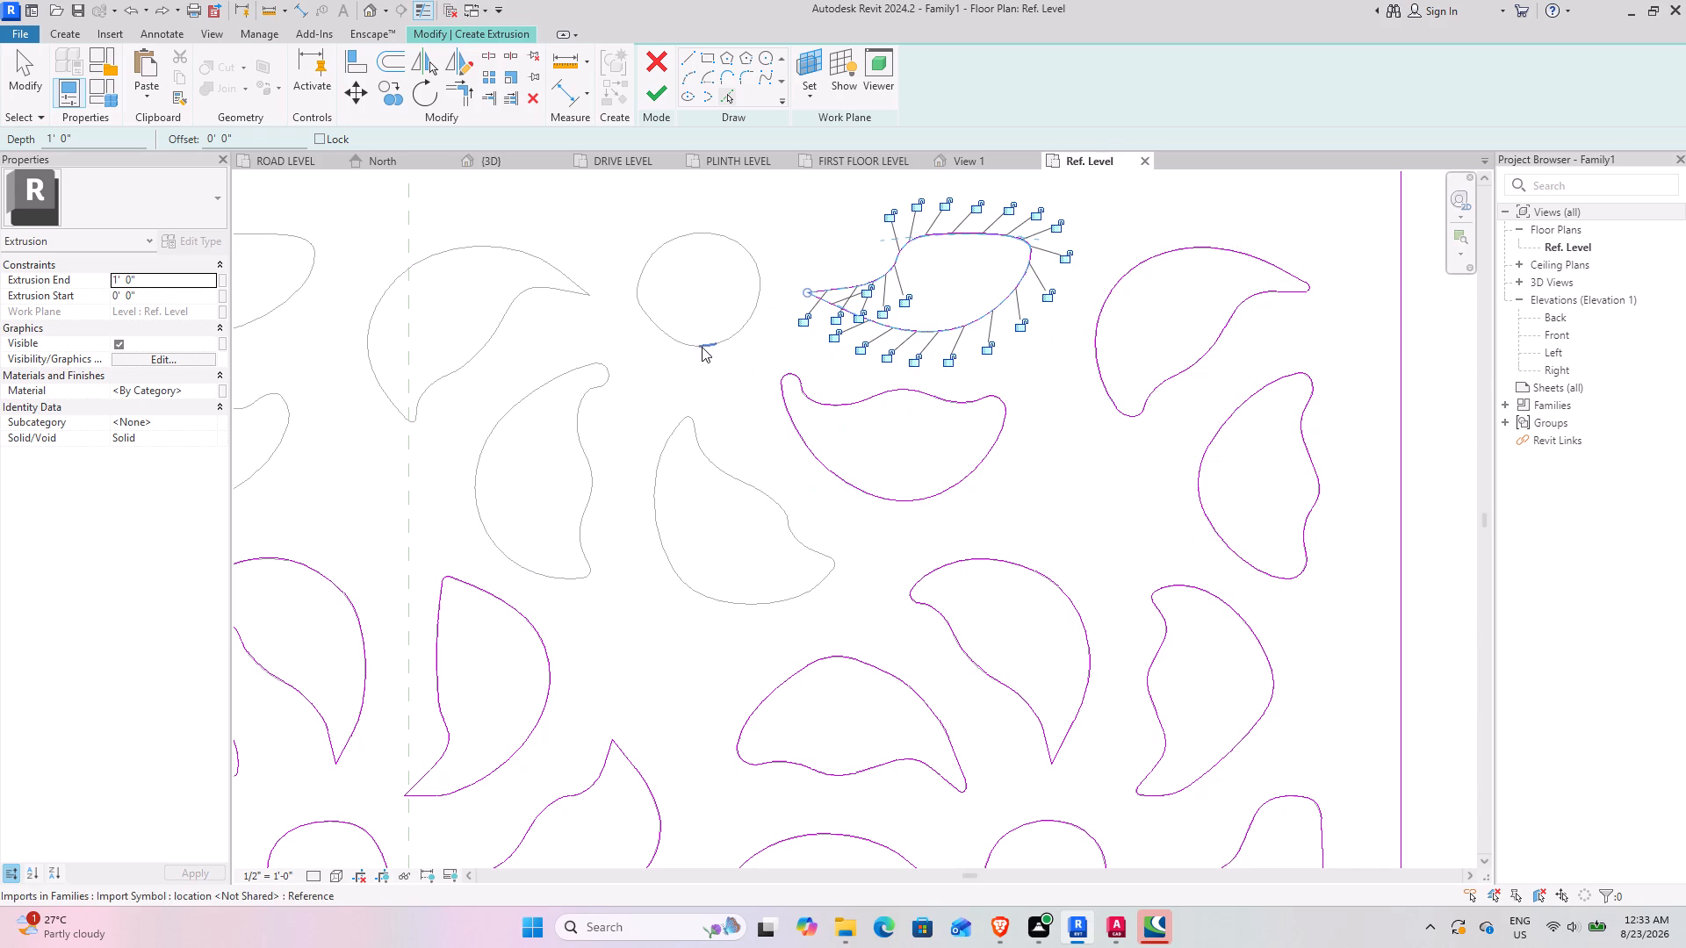
{"action": "key", "text": "Tab"}
{"action": "left_click", "coordinate": [702, 347]}
{"action": "key", "text": "Tab"}
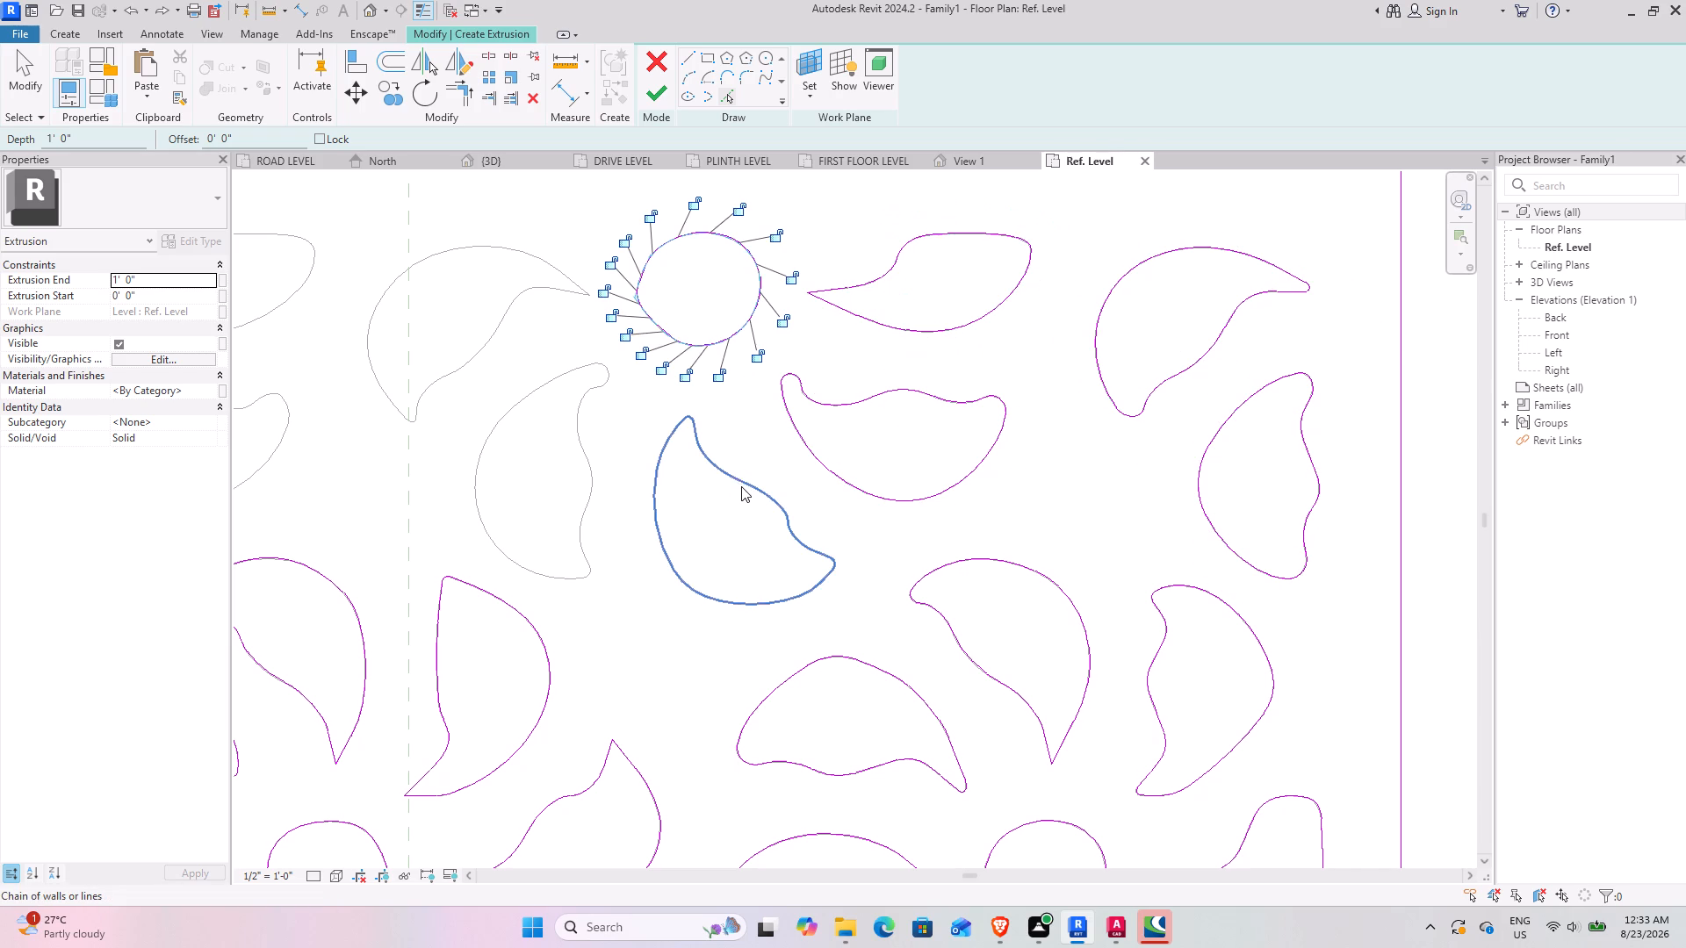
{"action": "left_click", "coordinate": [741, 486]}
{"action": "key", "text": "Tab"}
{"action": "left_click", "coordinate": [590, 469]}
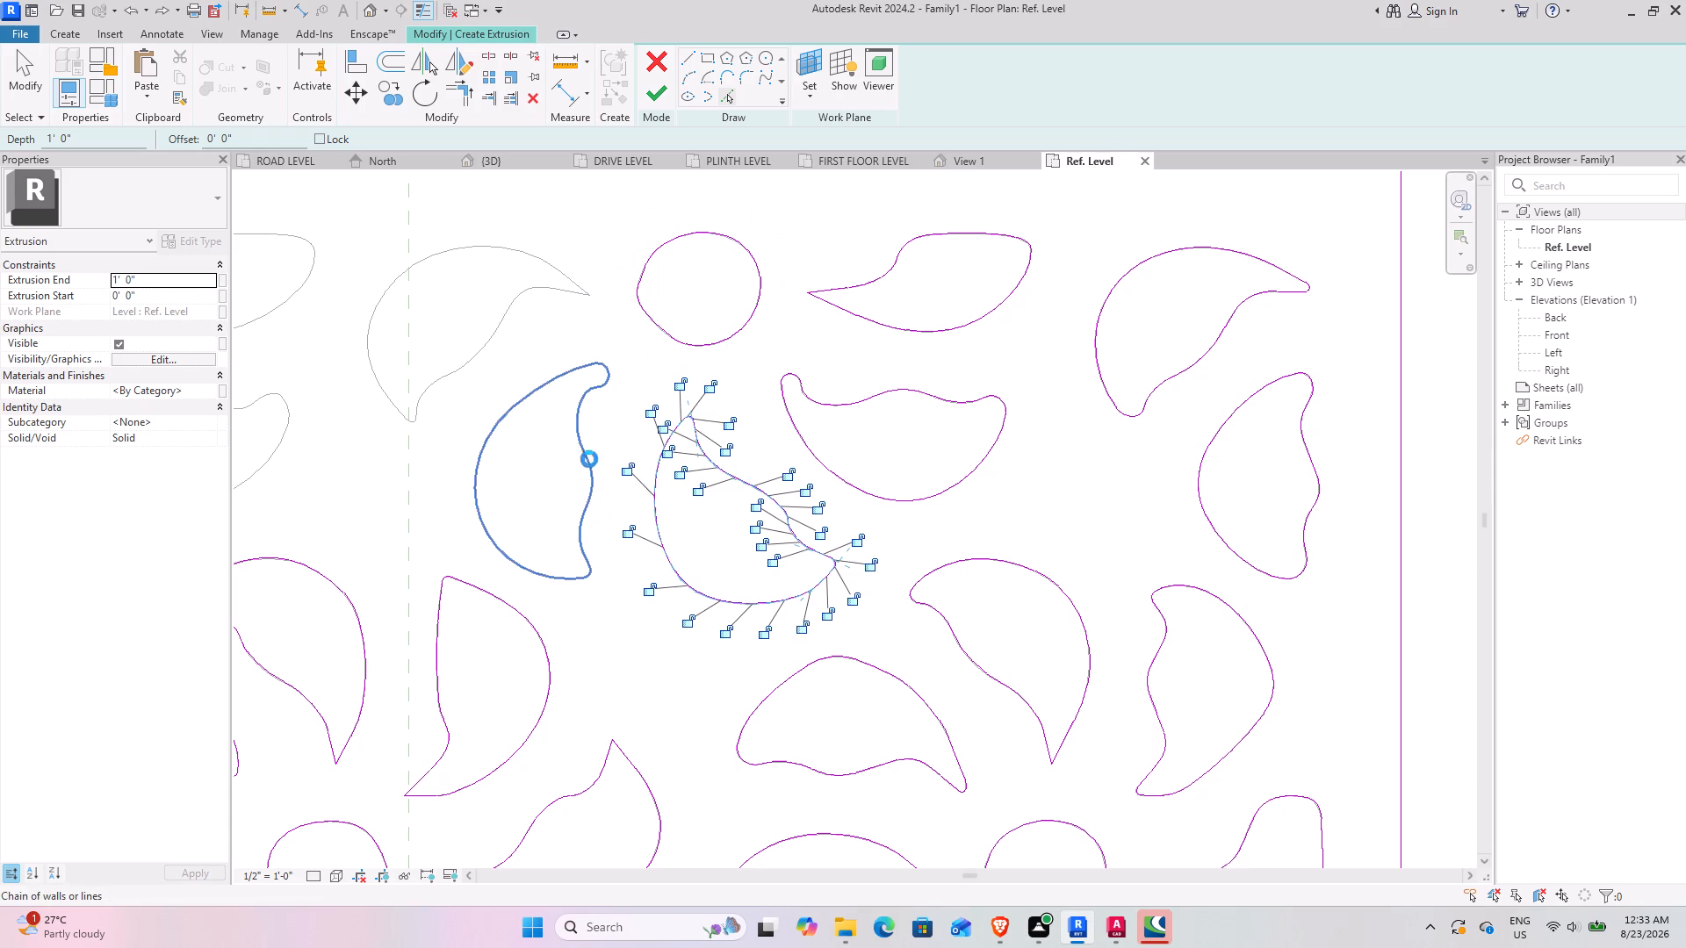
{"action": "key", "text": "Tab"}
{"action": "left_click", "coordinate": [488, 349]}
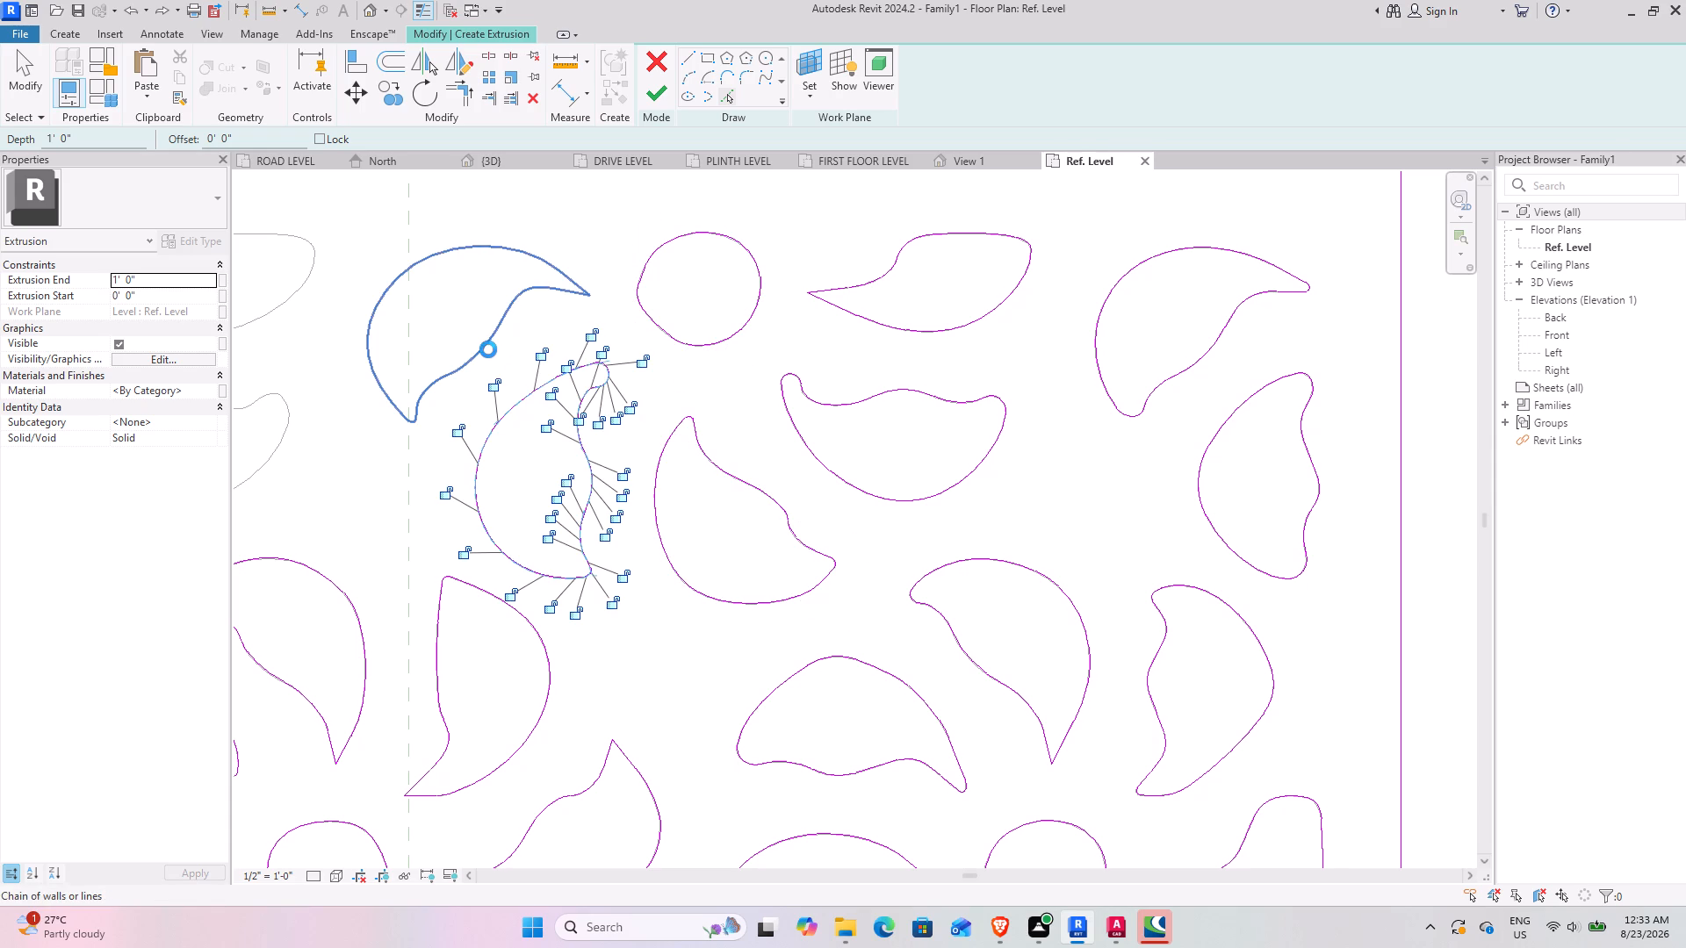
Pick all five petals and the centre hole of the top-row partial flower left of the centre reference plane.
{"action": "middle_click_drag", "start_coordinate": [488, 349], "coordinate": [1148, 465]}
{"action": "key", "text": "Tab"}
{"action": "left_click", "coordinate": [890, 446]}
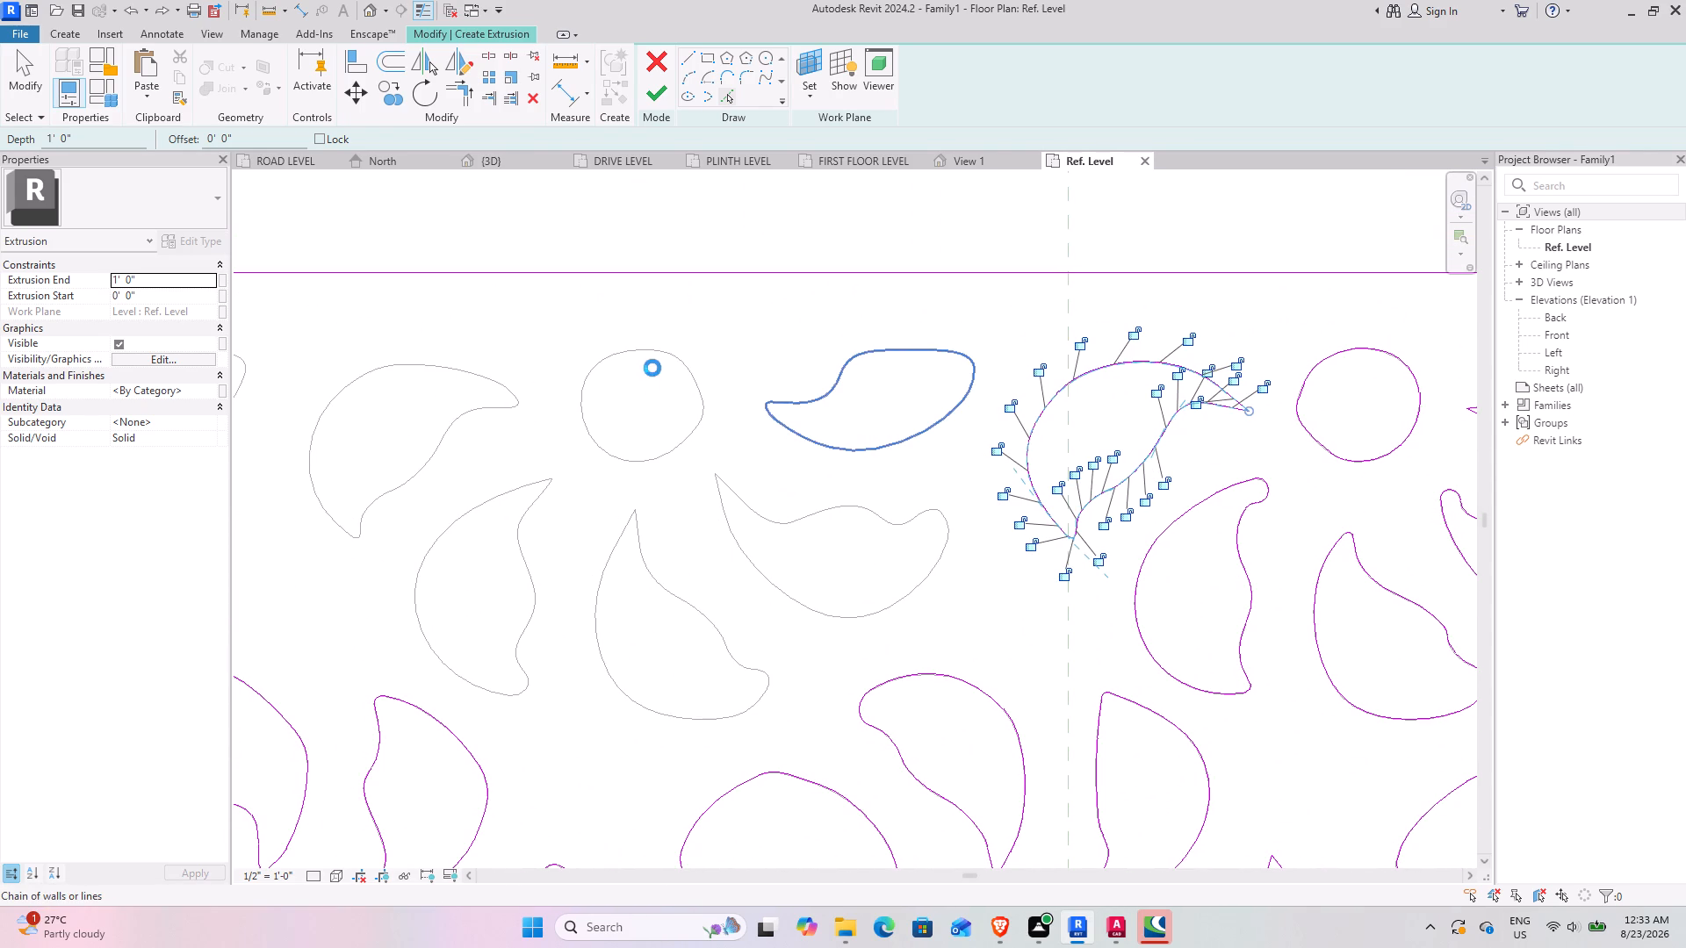
{"action": "key", "text": "Tab"}
{"action": "left_click", "coordinate": [652, 356]}
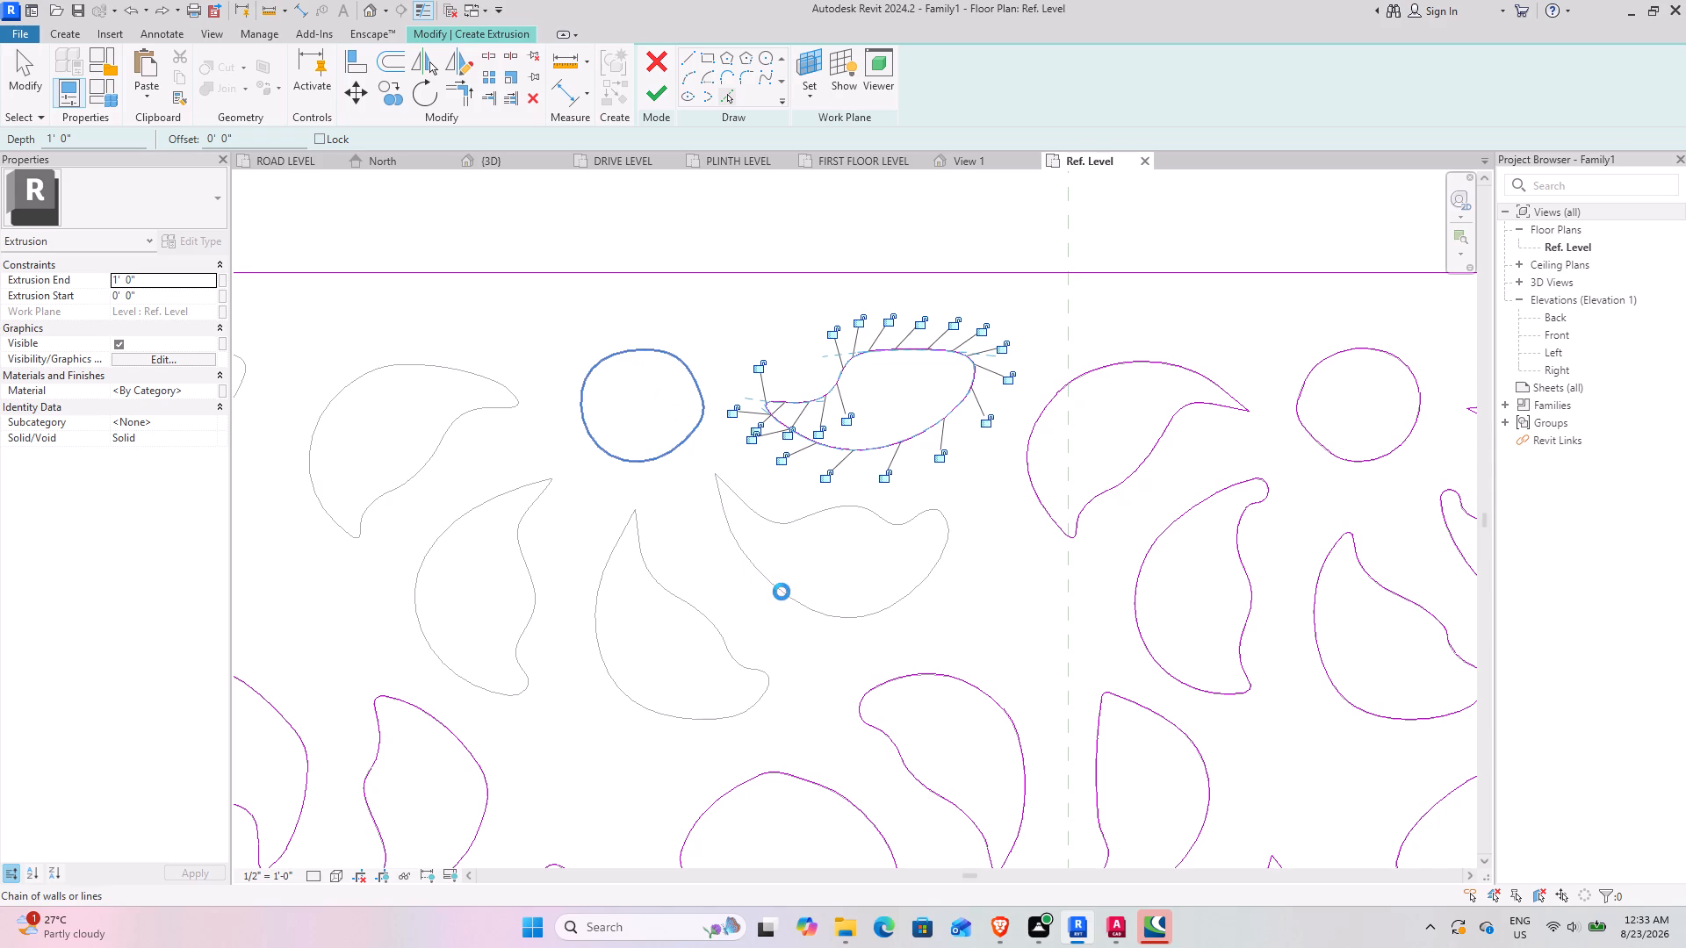
{"action": "key", "text": "Tab"}
{"action": "left_click", "coordinate": [782, 592]}
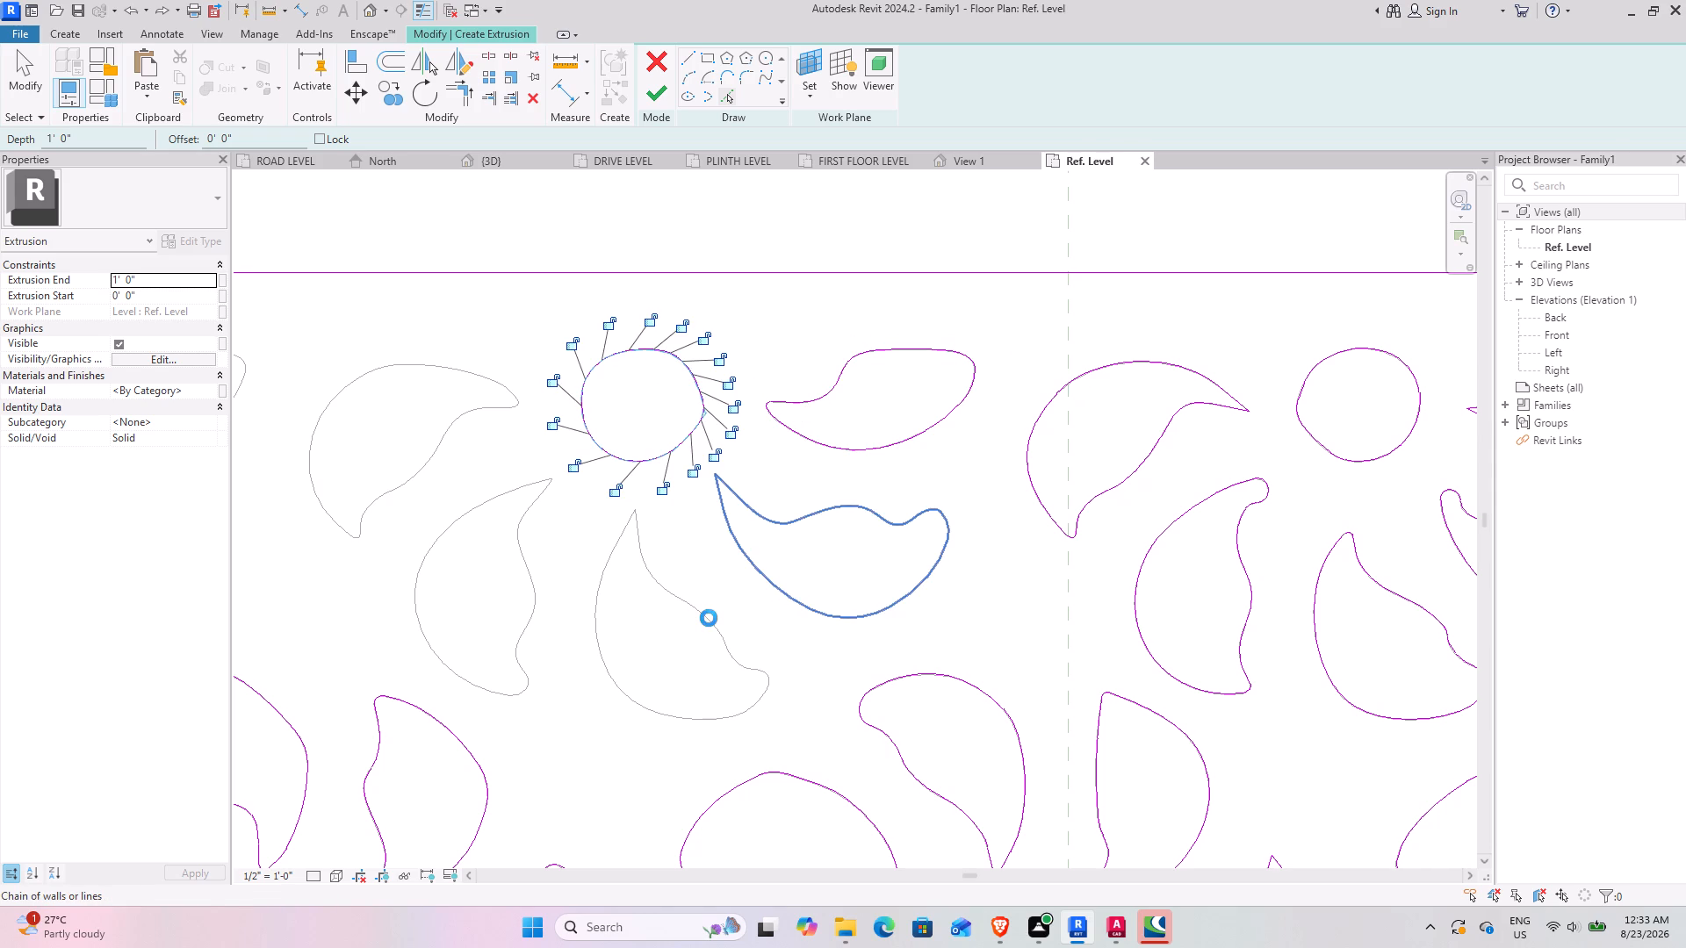
{"action": "key", "text": "Tab"}
{"action": "left_click", "coordinate": [709, 618]}
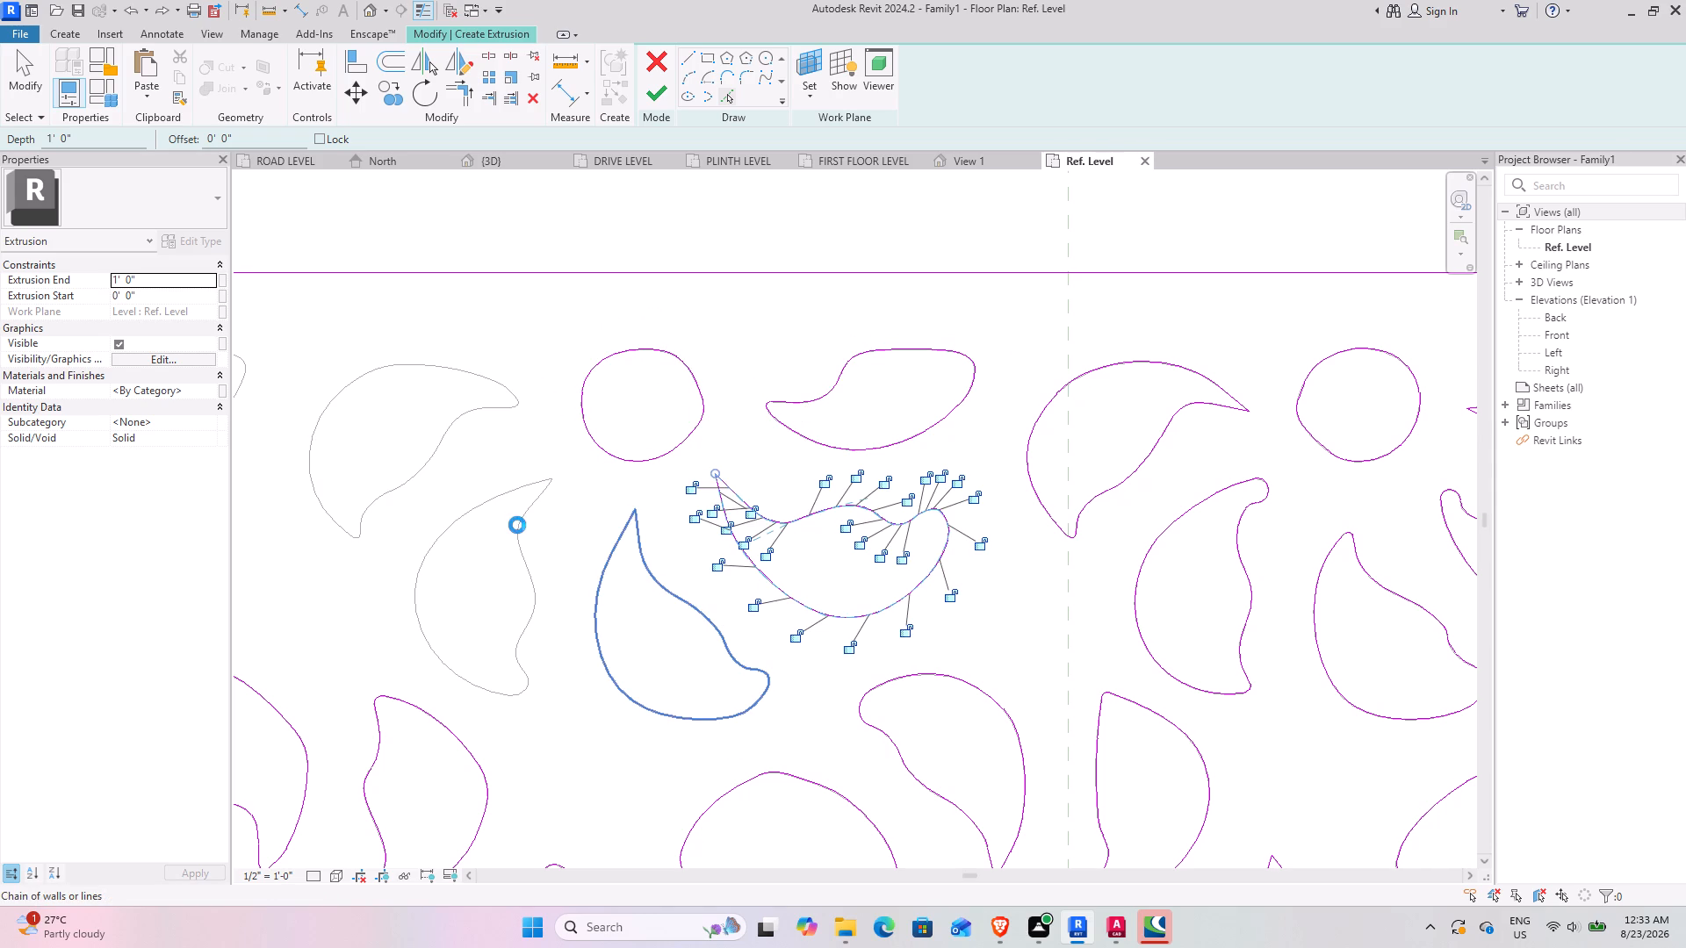
{"action": "key", "text": "Tab"}
{"action": "left_click", "coordinate": [517, 525]}
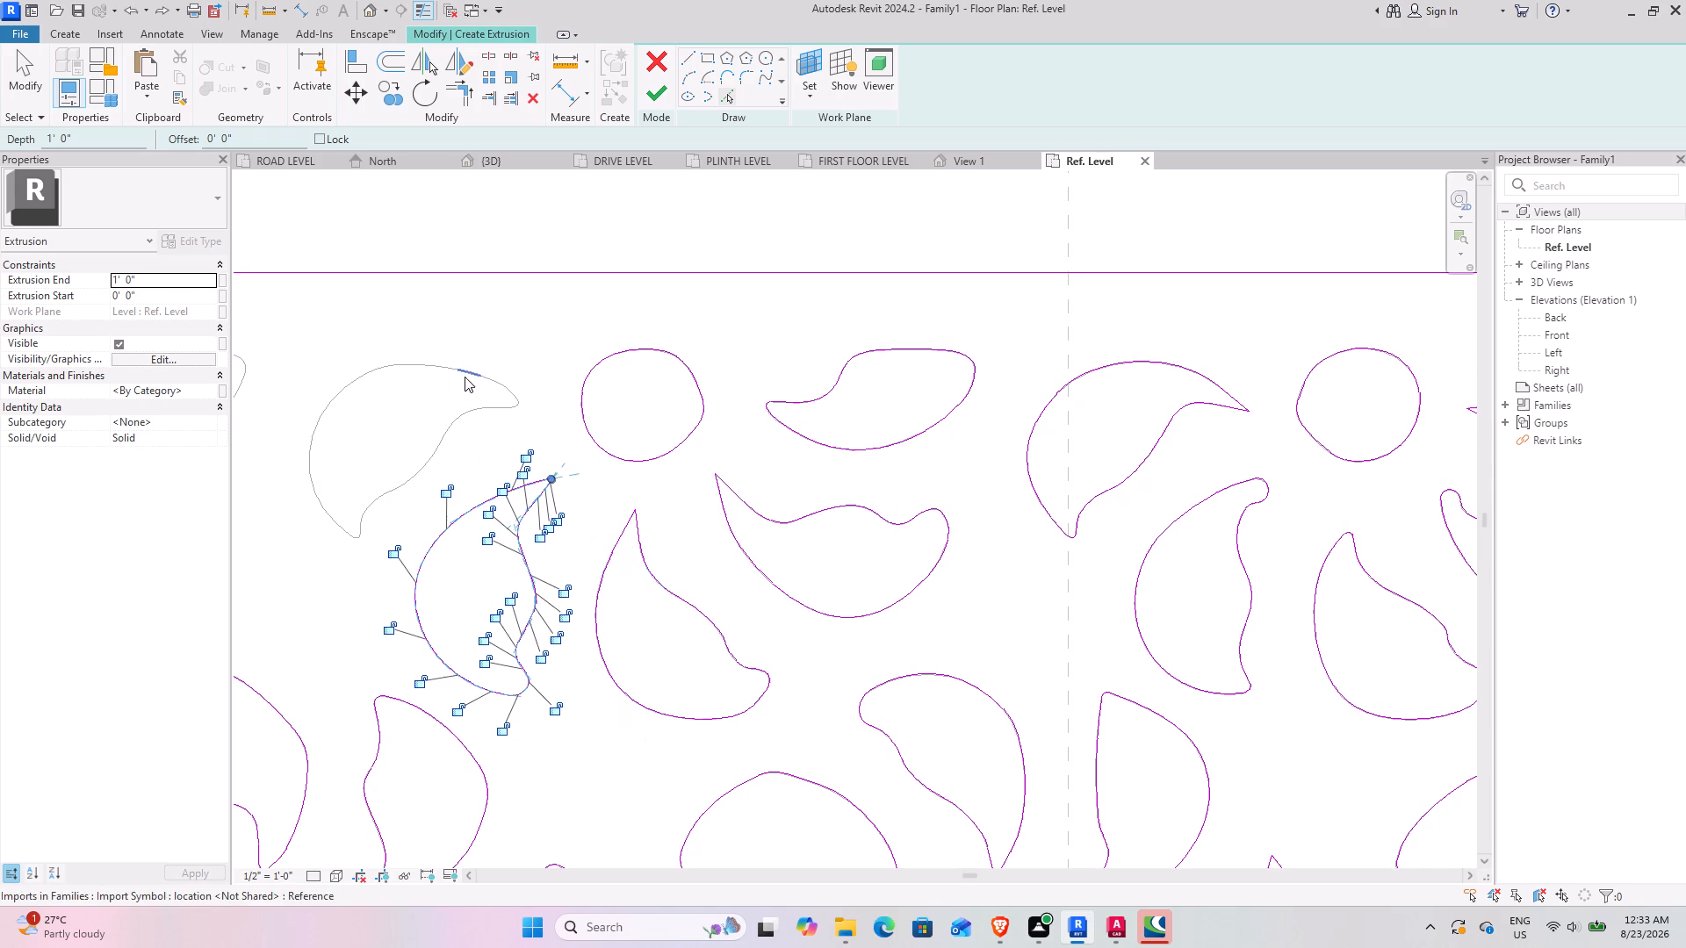
{"action": "key", "text": "Tab"}
{"action": "left_click", "coordinate": [465, 377]}
Pick the two loose petals in the jali's top-left corner as closed sketch loops.
{"action": "middle_click_drag", "start_coordinate": [587, 467], "coordinate": [717, 492]}
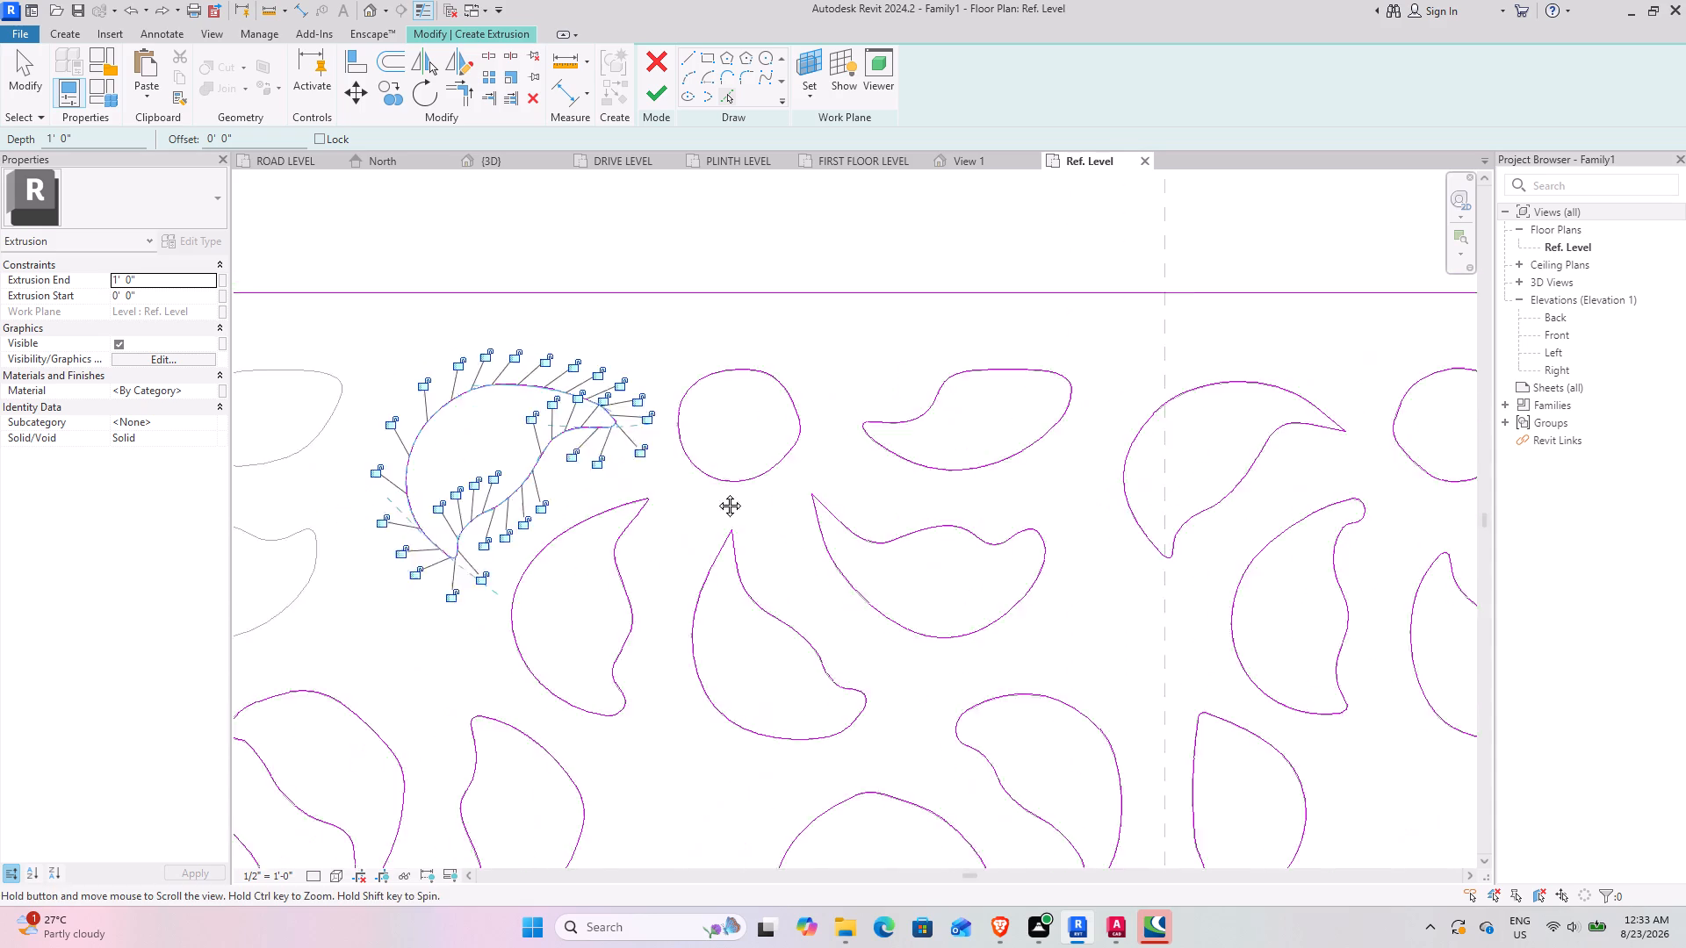
{"action": "middle_click_drag", "start_coordinate": [717, 492], "coordinate": [1264, 545]}
{"action": "key", "text": "Tab"}
{"action": "left_click", "coordinate": [863, 519]}
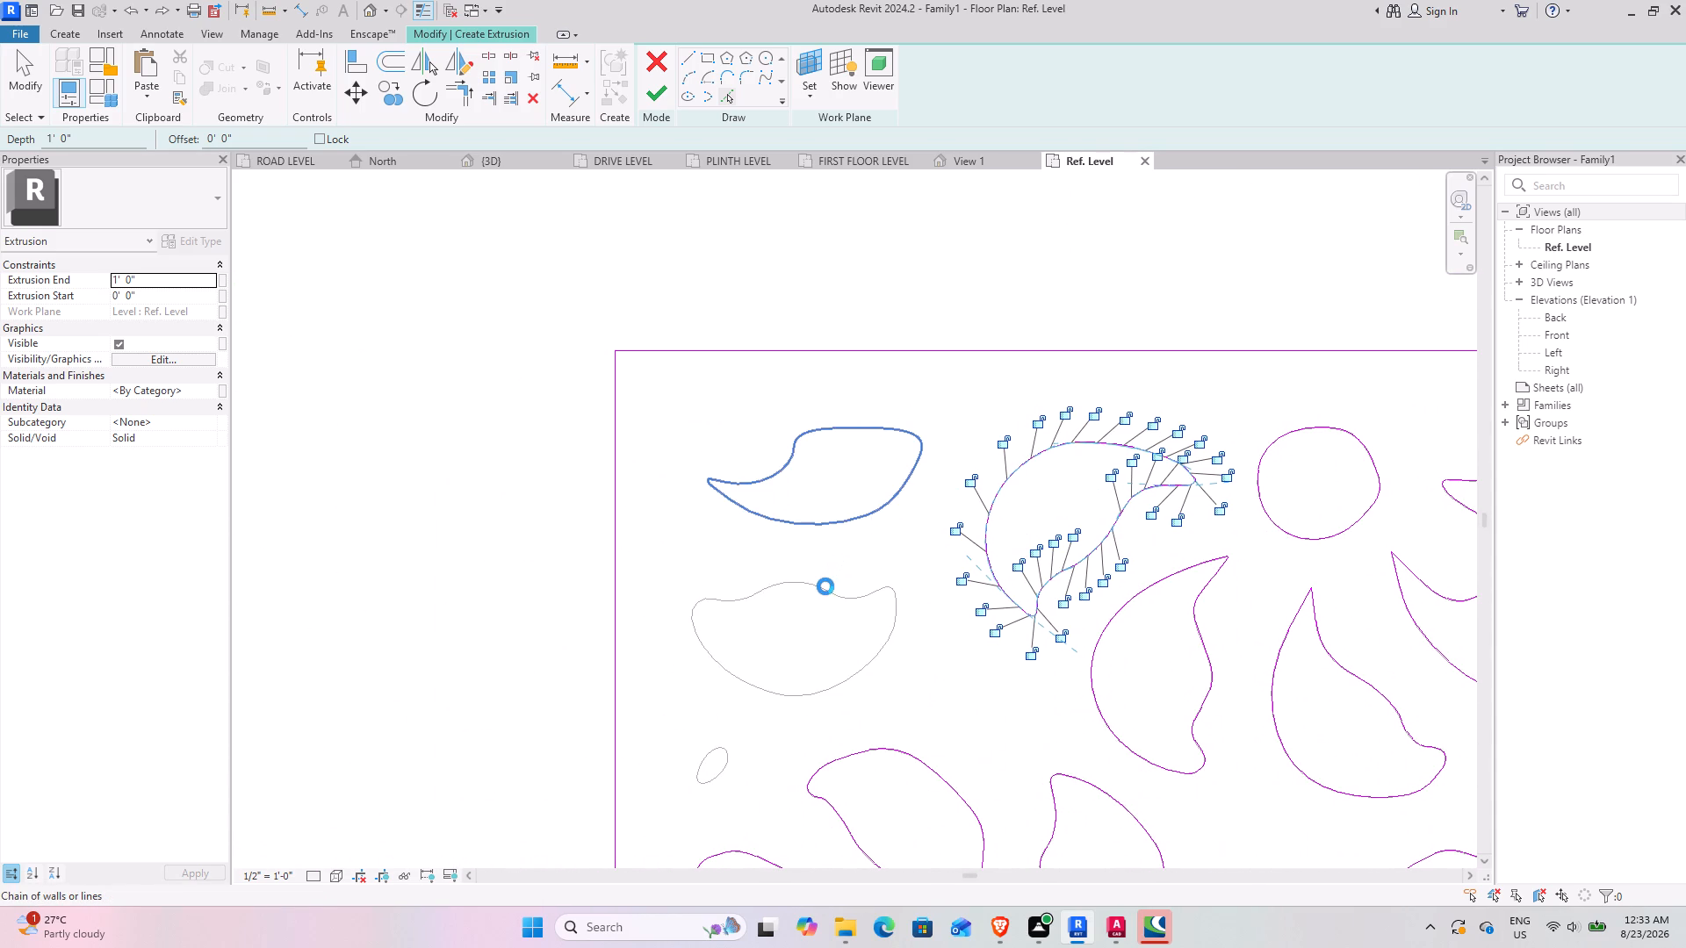
{"action": "key", "text": "Tab"}
{"action": "left_click", "coordinate": [828, 593]}
Pick the missed lower-right petal of the uppermost full flower beside the left border.
{"action": "scroll", "coordinate": [920, 693], "scroll_direction": "down", "scroll_amount": 7}
{"action": "middle_click_drag", "start_coordinate": [989, 722], "coordinate": [796, 408]}
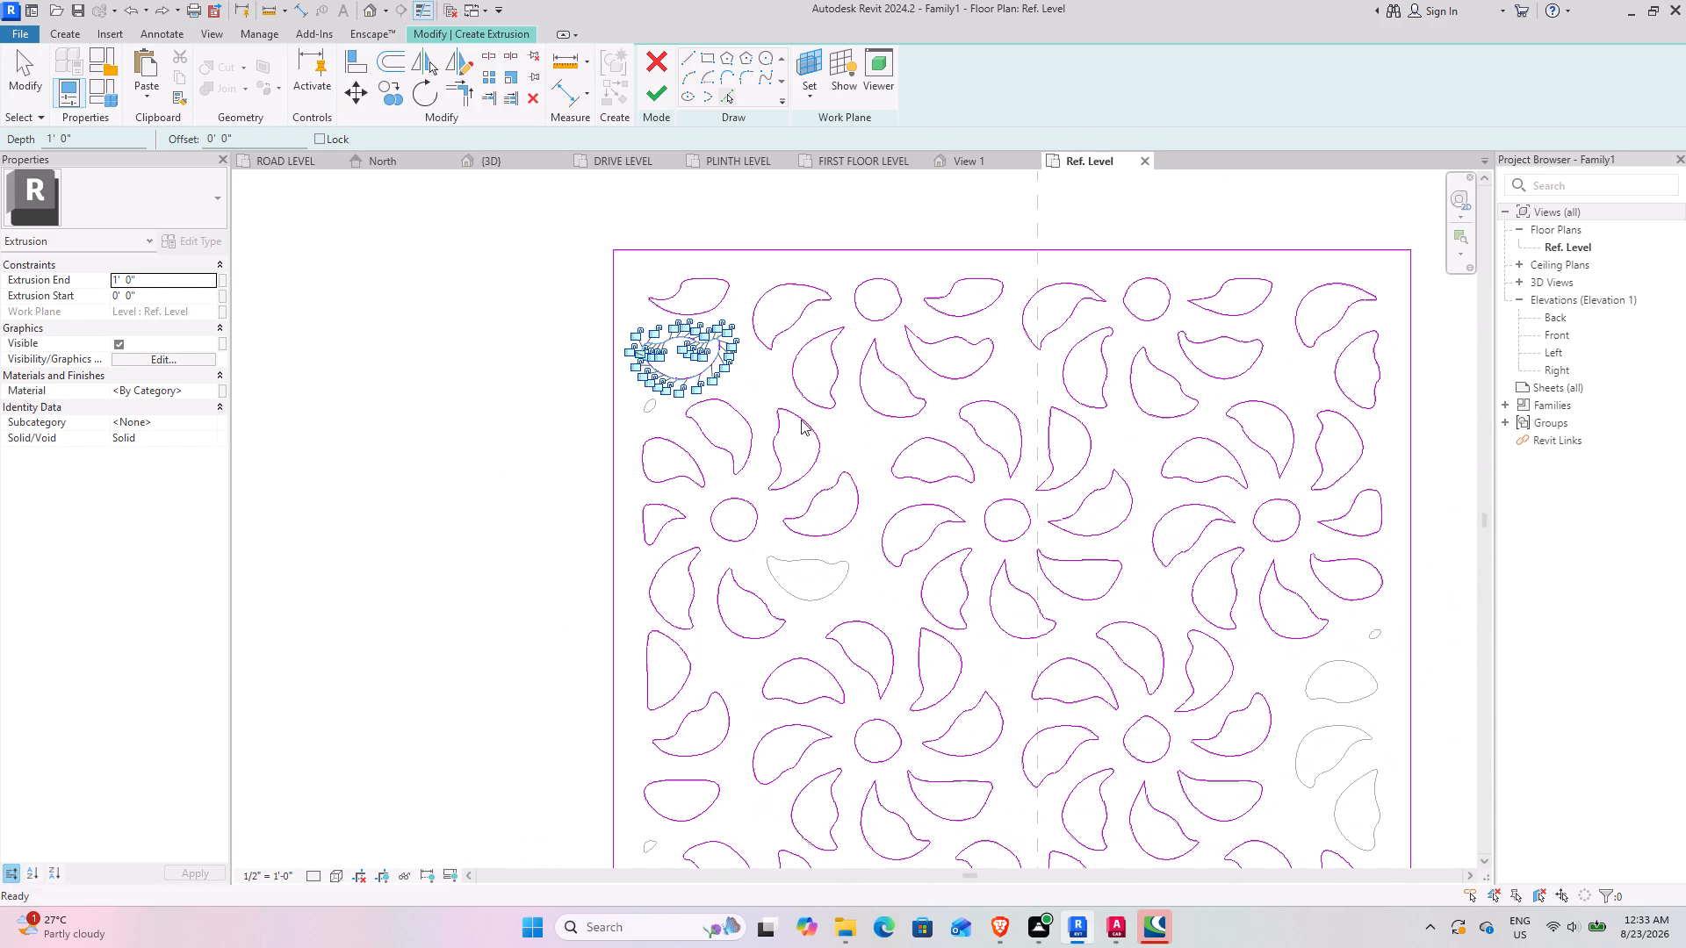
{"action": "key", "text": "Tab"}
{"action": "left_click", "coordinate": [815, 607]}
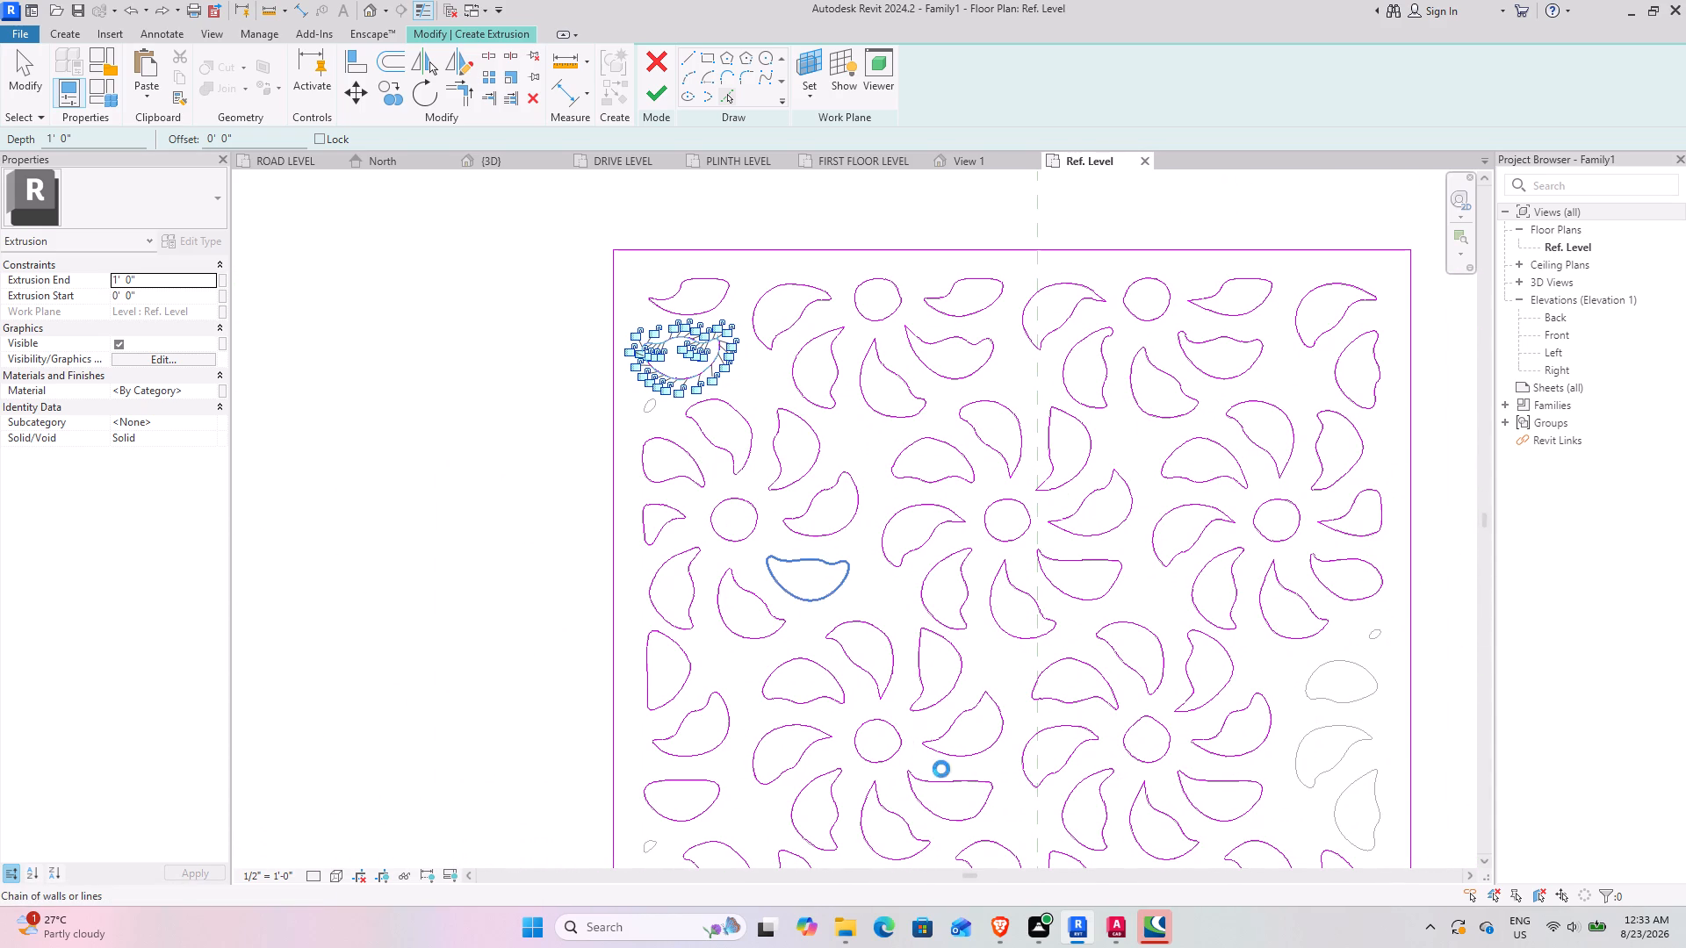
Pick the three remaining petals along the right border, between the first and second full flowers there.
{"action": "middle_click_drag", "start_coordinate": [938, 755], "coordinate": [614, 464]}
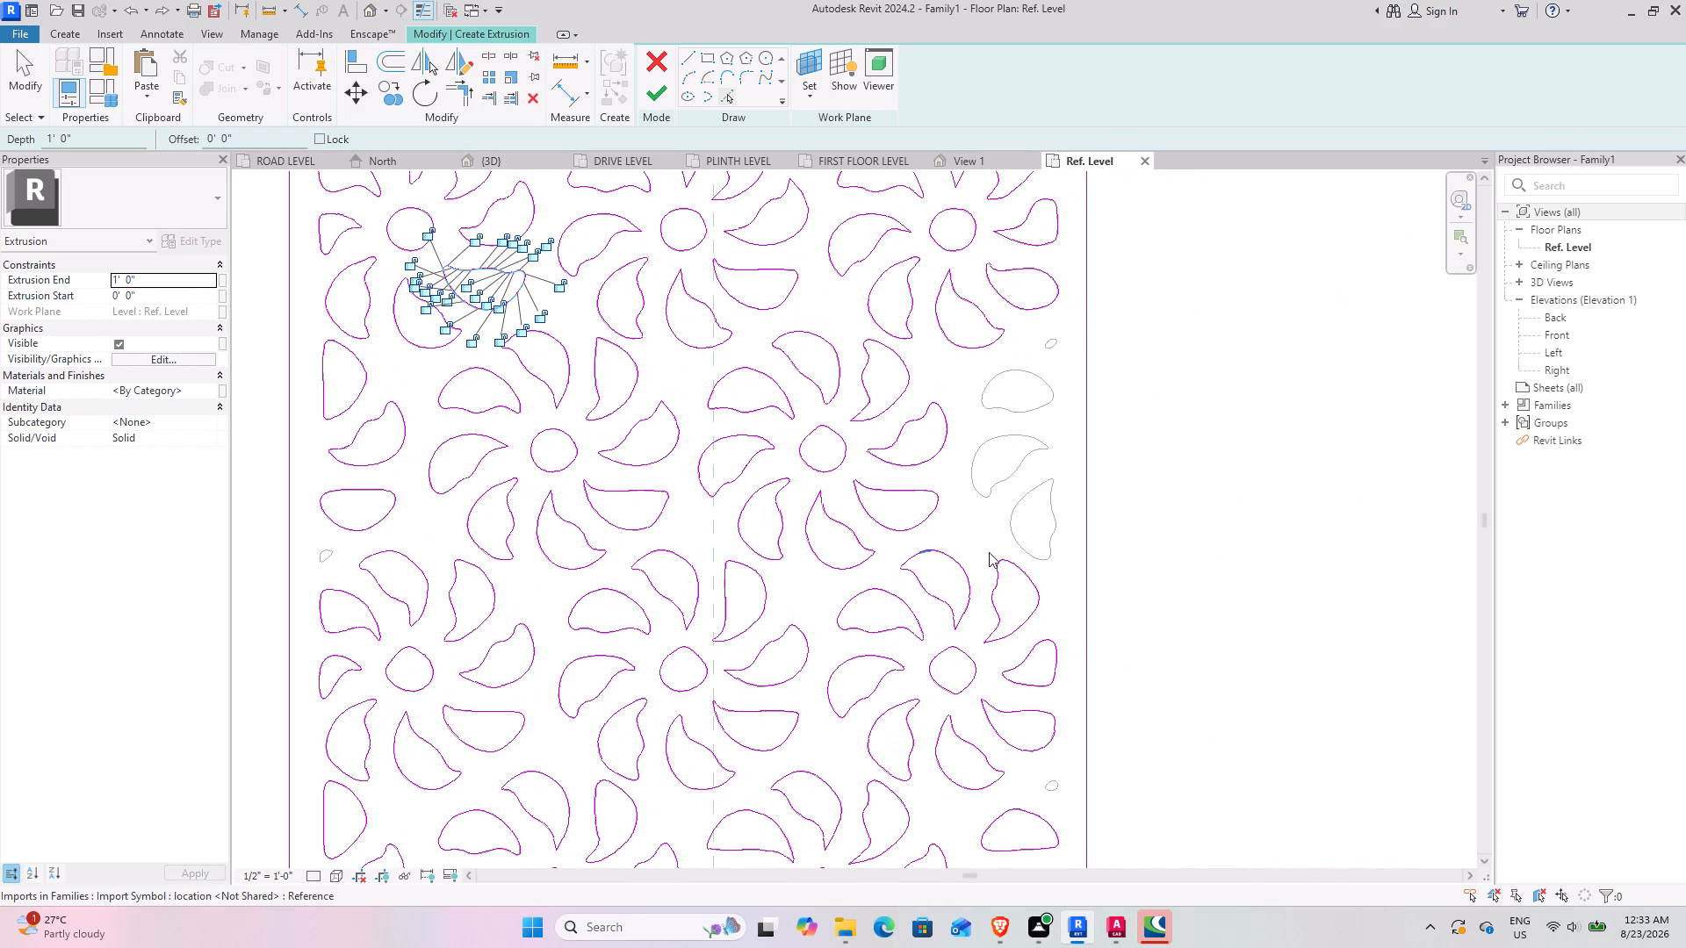
{"action": "key", "text": "Tab"}
{"action": "left_click", "coordinate": [1018, 539]}
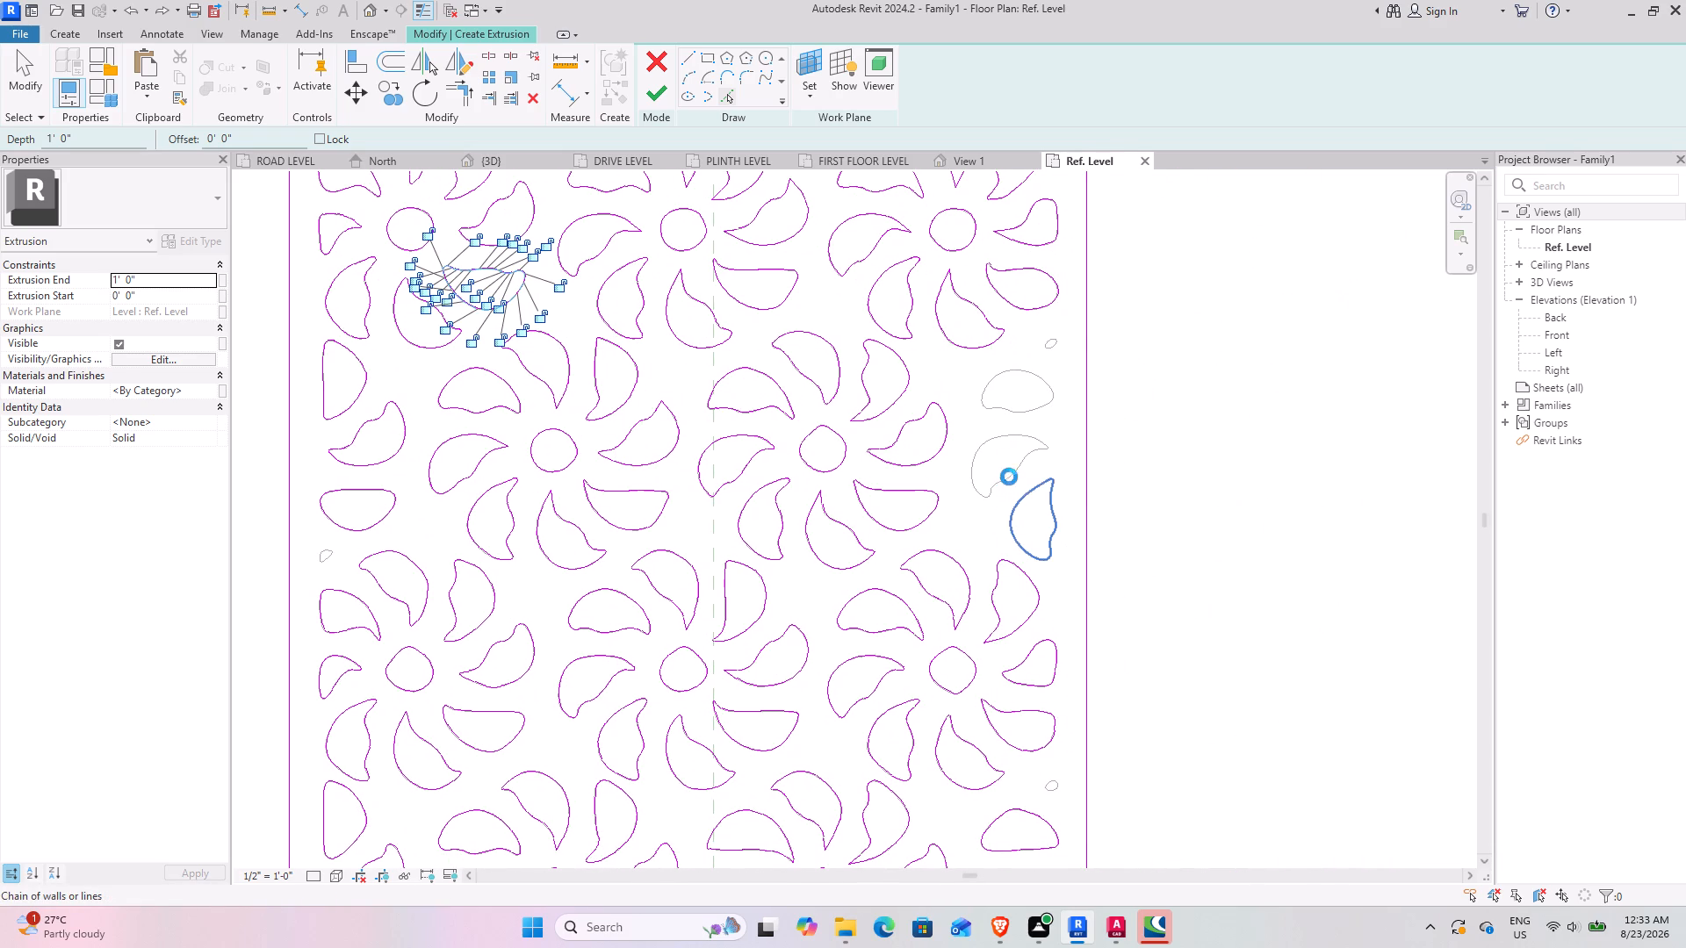
{"action": "key", "text": "Tab"}
{"action": "left_click", "coordinate": [1001, 445]}
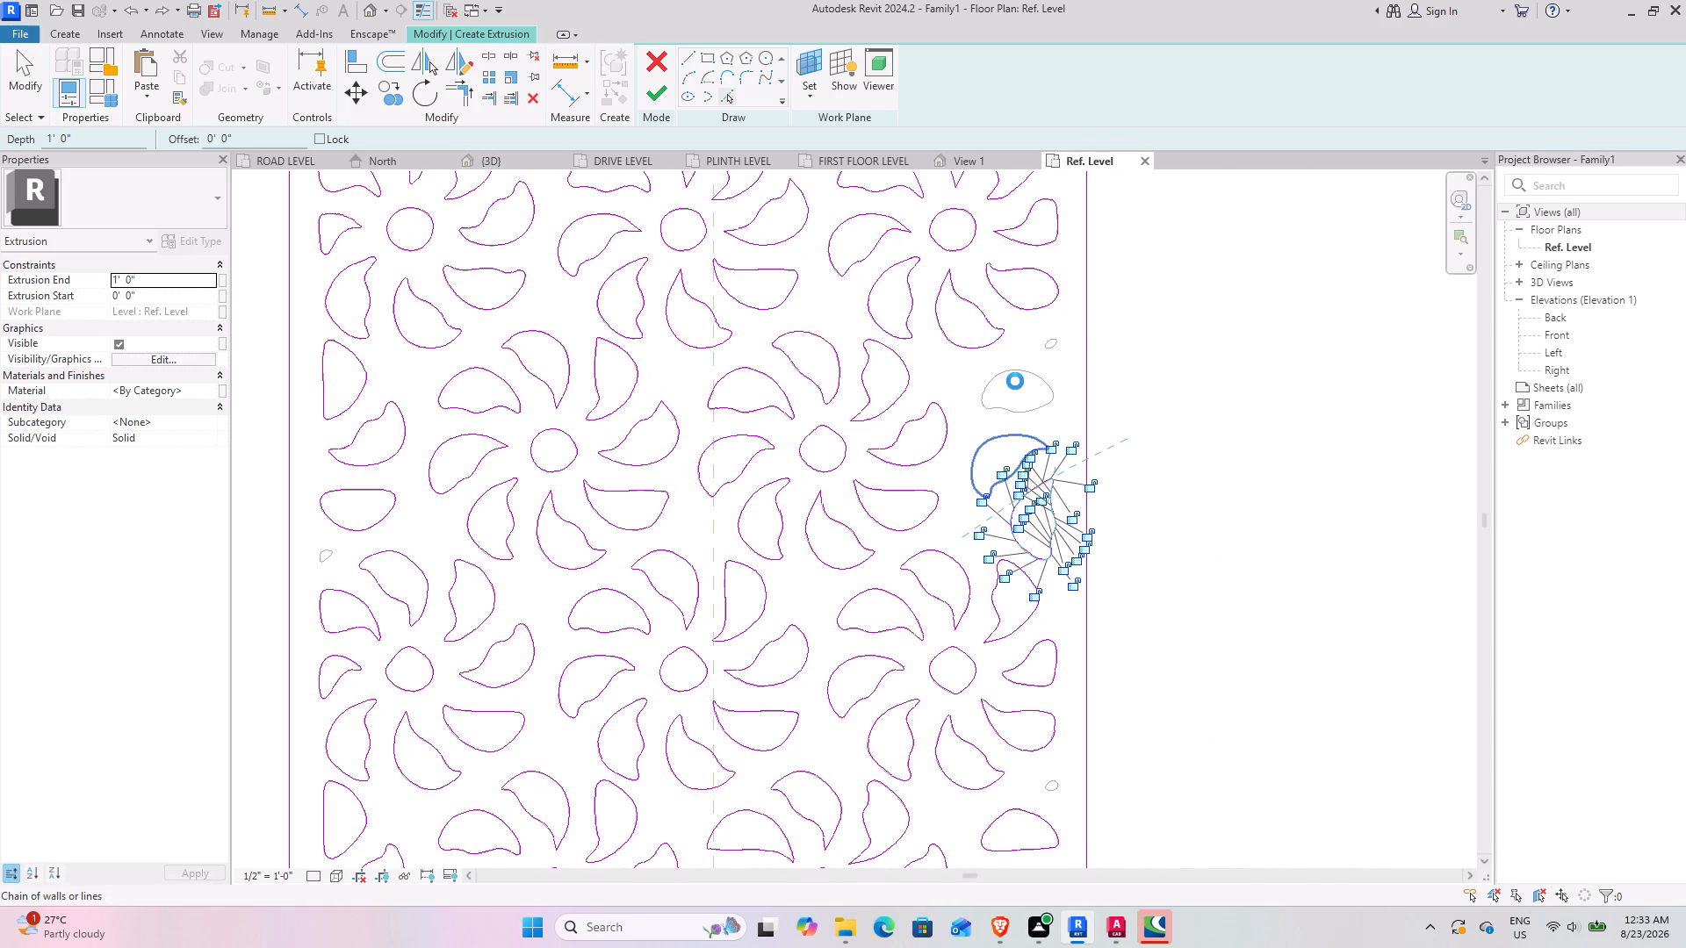
{"action": "key", "text": "Tab"}
{"action": "left_click", "coordinate": [1015, 377]}
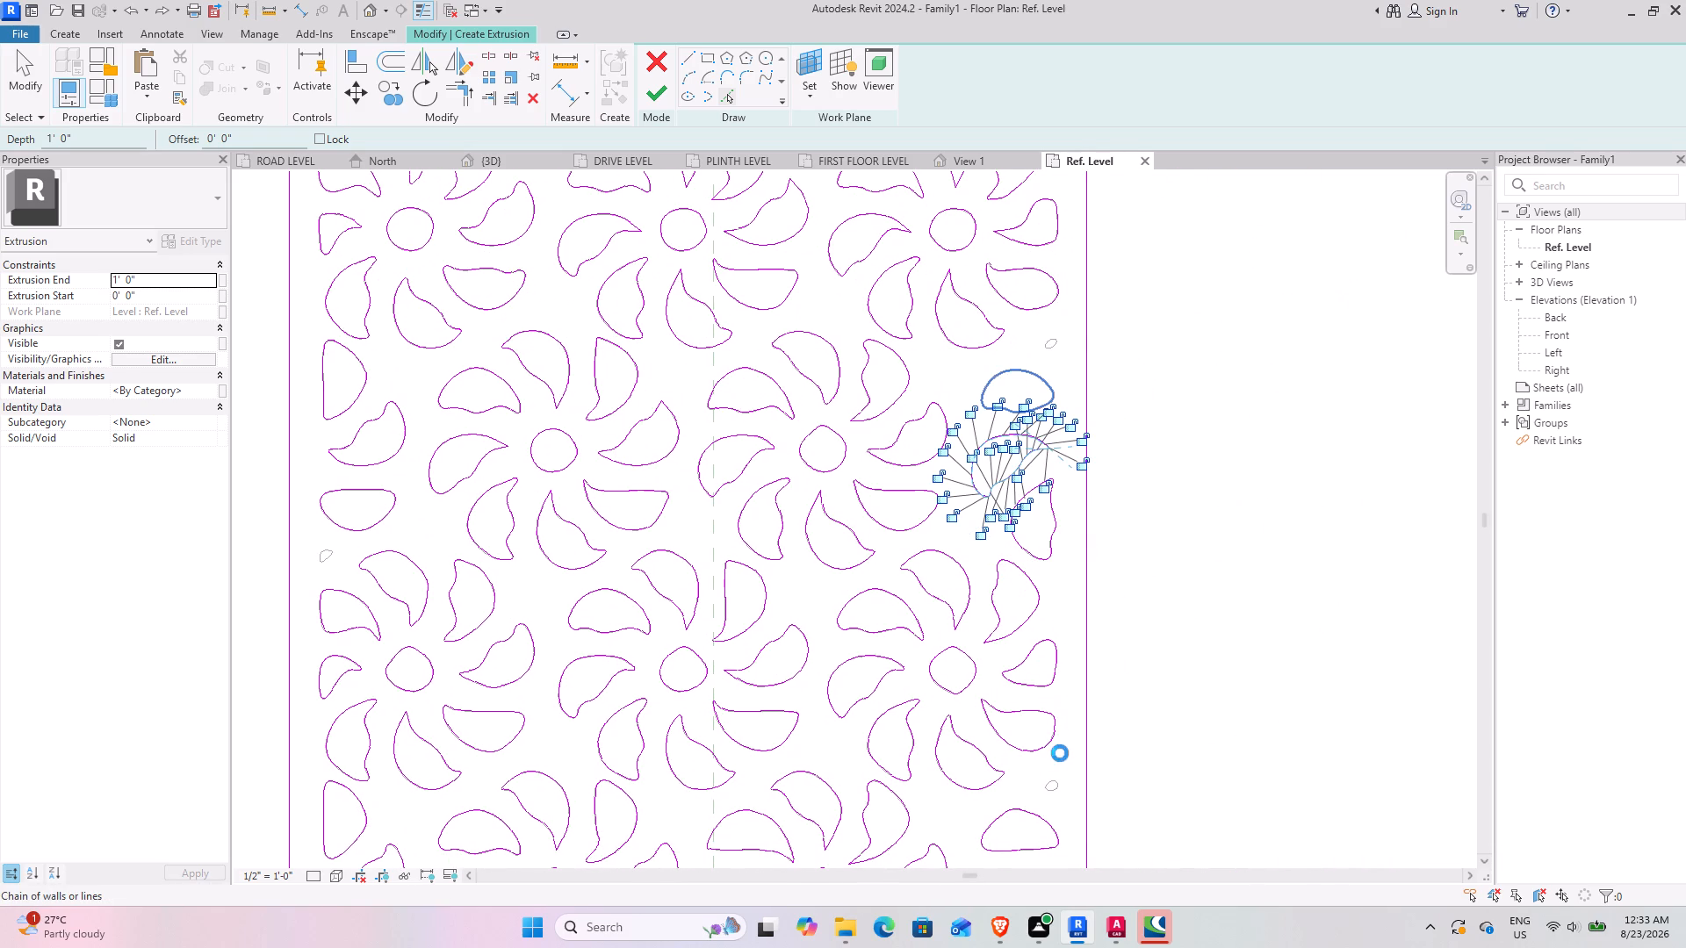
Pick the small oval cut-out beside the right border, above the horizontal centre reference plane, as a closed sketch loop.
{"action": "scroll", "coordinate": [1049, 794], "scroll_direction": "up", "scroll_amount": 10}
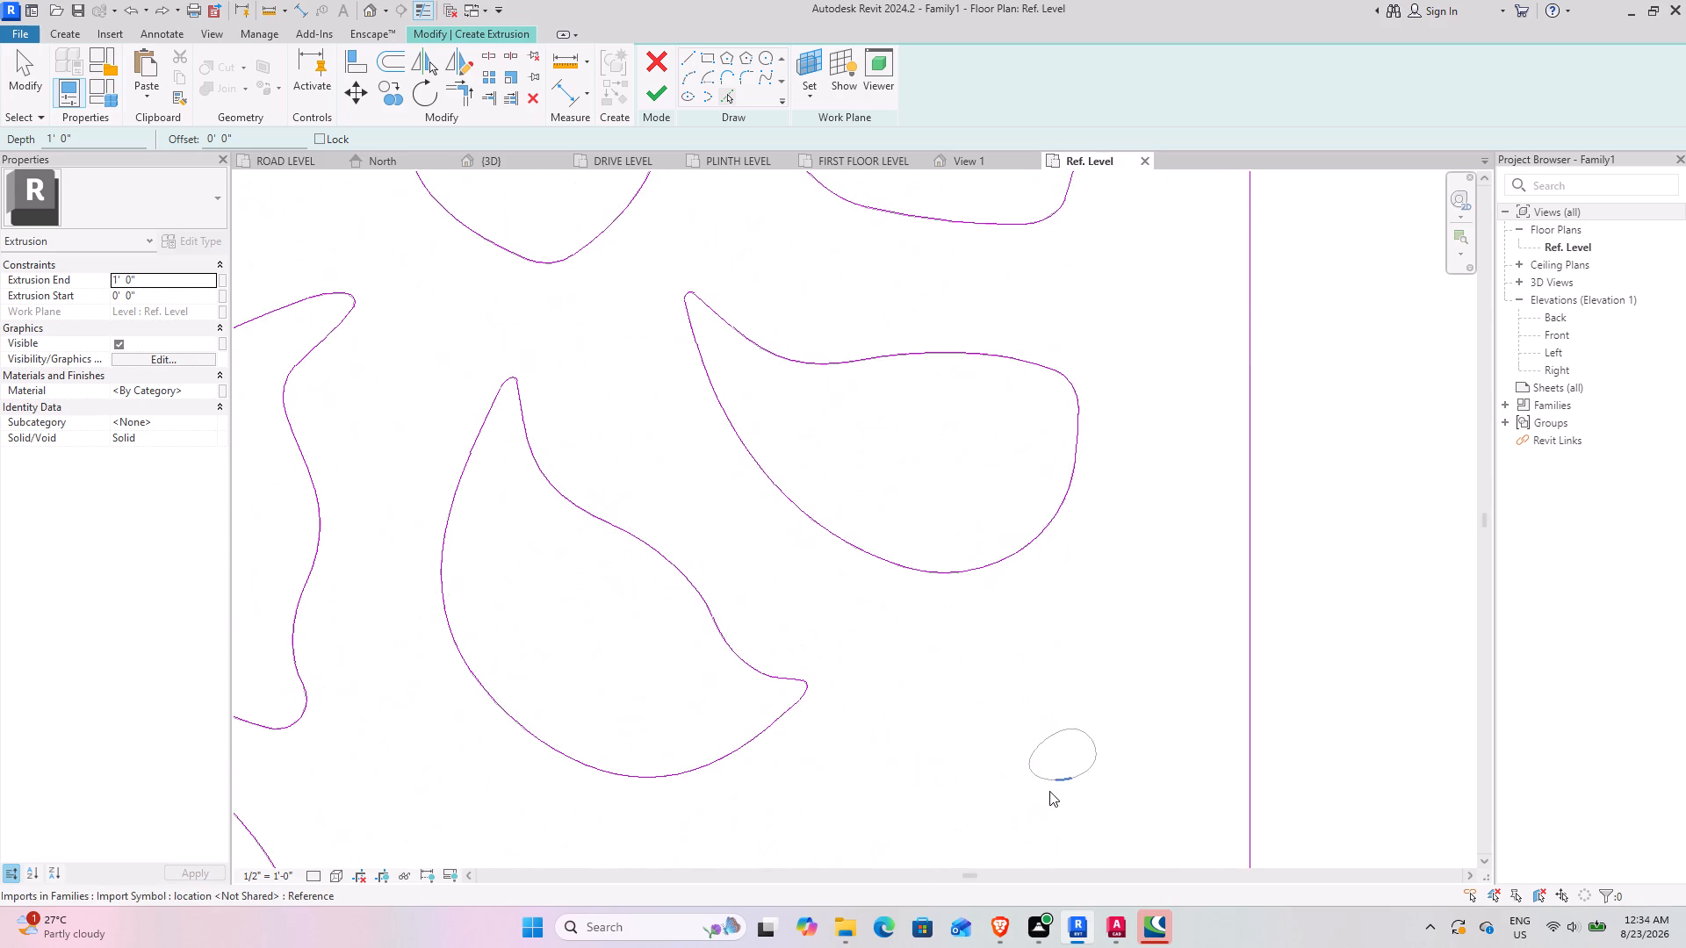
{"action": "scroll", "coordinate": [1049, 791], "scroll_direction": "up", "scroll_amount": 5}
{"action": "key", "text": "Tab"}
{"action": "left_click", "coordinate": [1049, 784]}
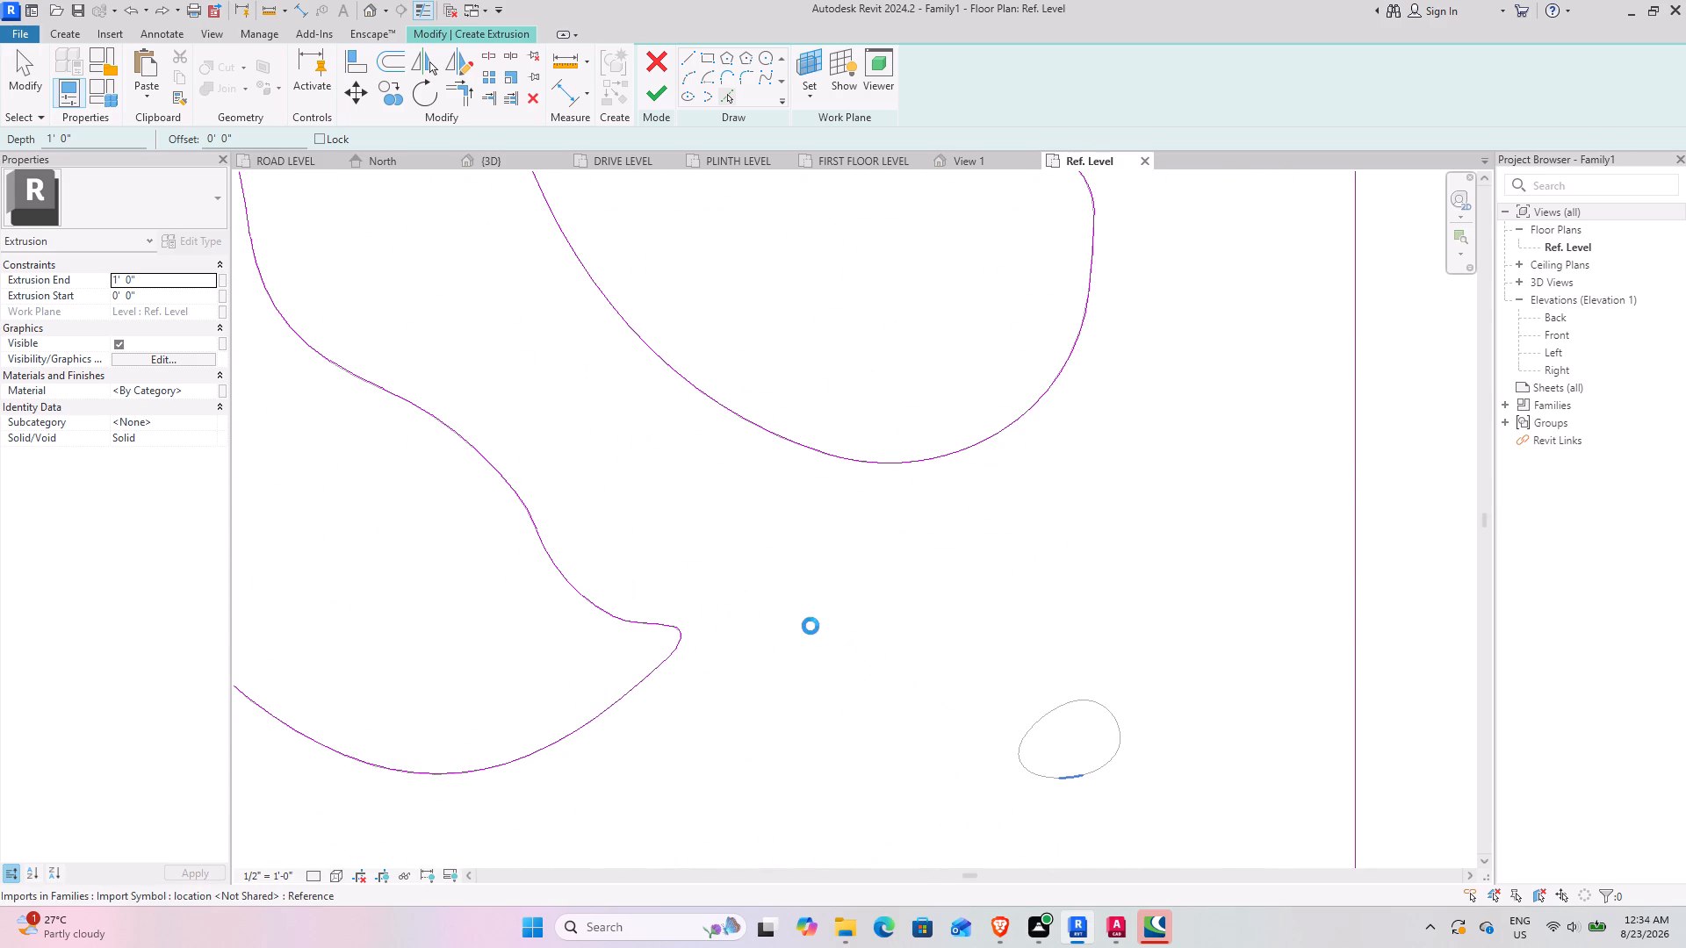
Pick the three upper petals and the centre hole of the right-border flower just below the horizontal reference plane.
{"action": "scroll", "coordinate": [811, 626], "scroll_direction": "down", "scroll_amount": 16}
{"action": "middle_click_drag", "start_coordinate": [690, 711], "coordinate": [948, 482]}
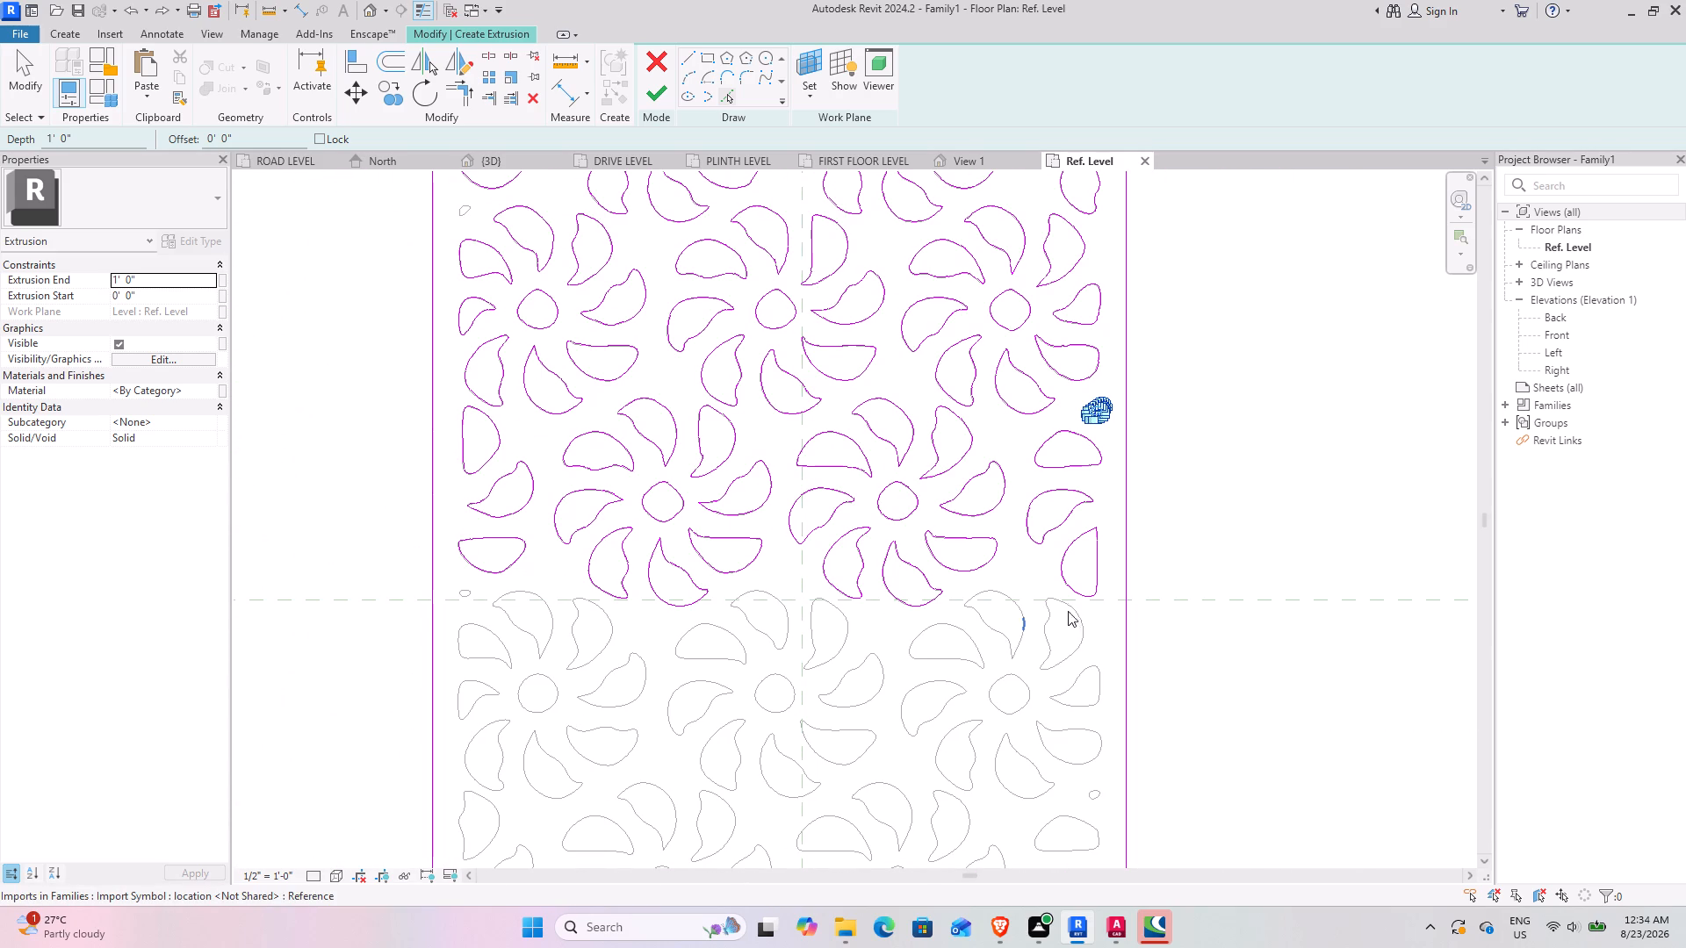
{"action": "key", "text": "Tab"}
{"action": "left_click", "coordinate": [1070, 610]}
{"action": "scroll", "coordinate": [1004, 654], "scroll_direction": "up", "scroll_amount": 4}
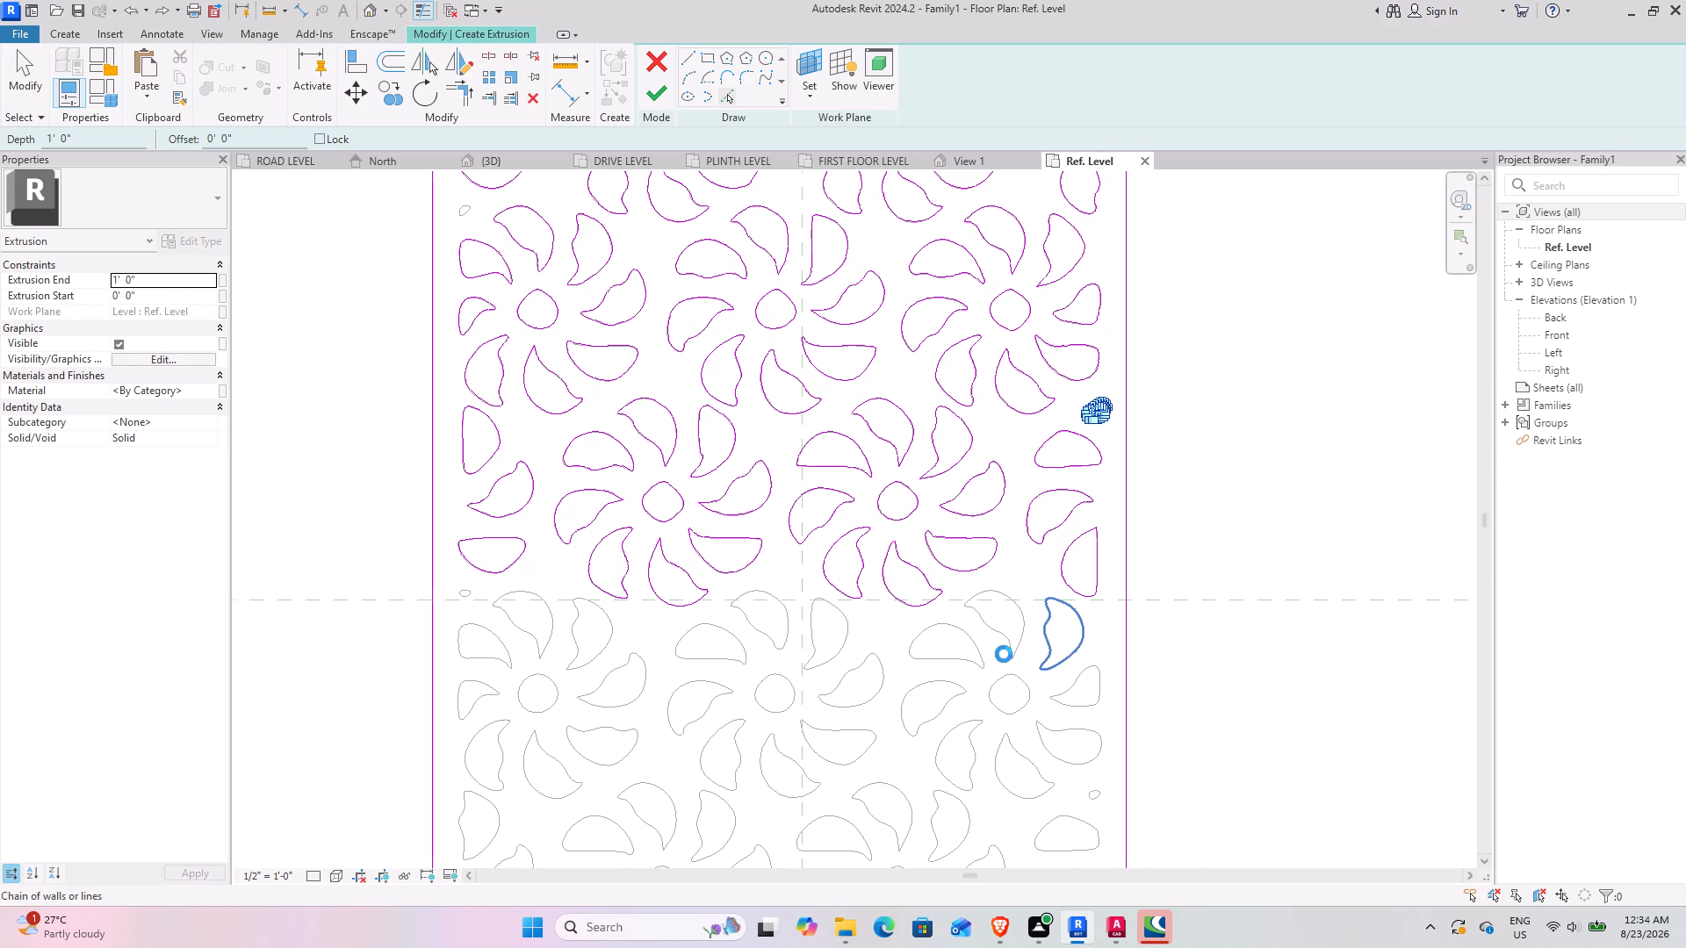
{"action": "scroll", "coordinate": [1004, 649], "scroll_direction": "up", "scroll_amount": 4}
{"action": "key", "text": "Tab"}
{"action": "left_click", "coordinate": [975, 581]}
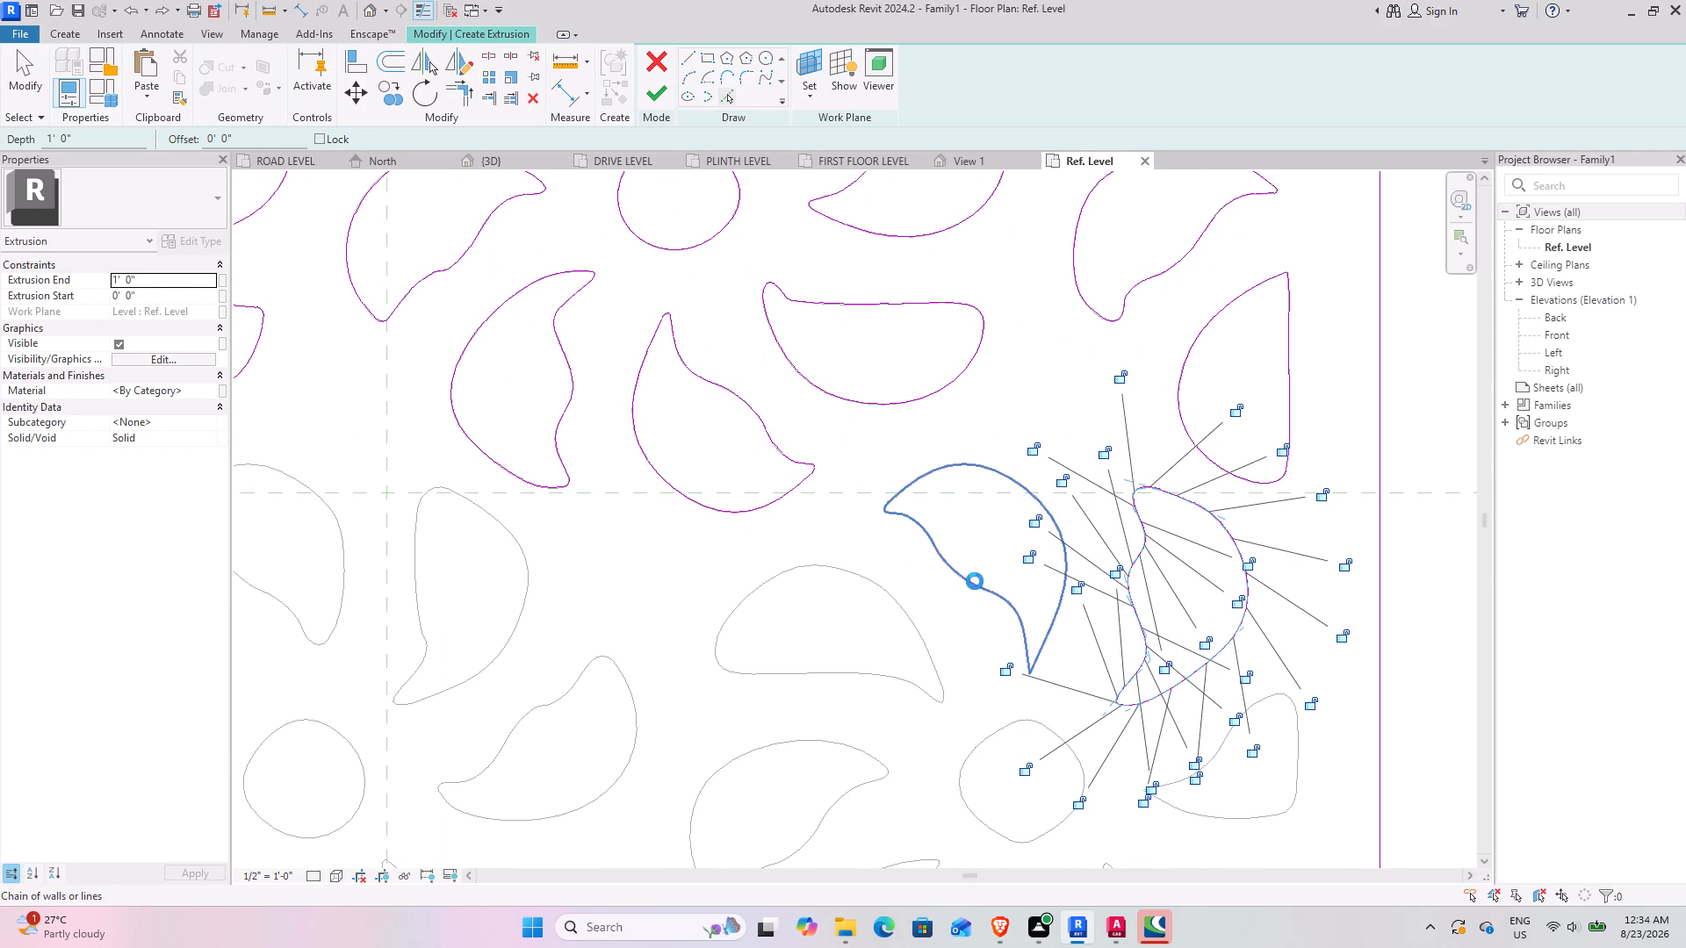
{"action": "key", "text": "Tab"}
{"action": "left_click", "coordinate": [842, 575]}
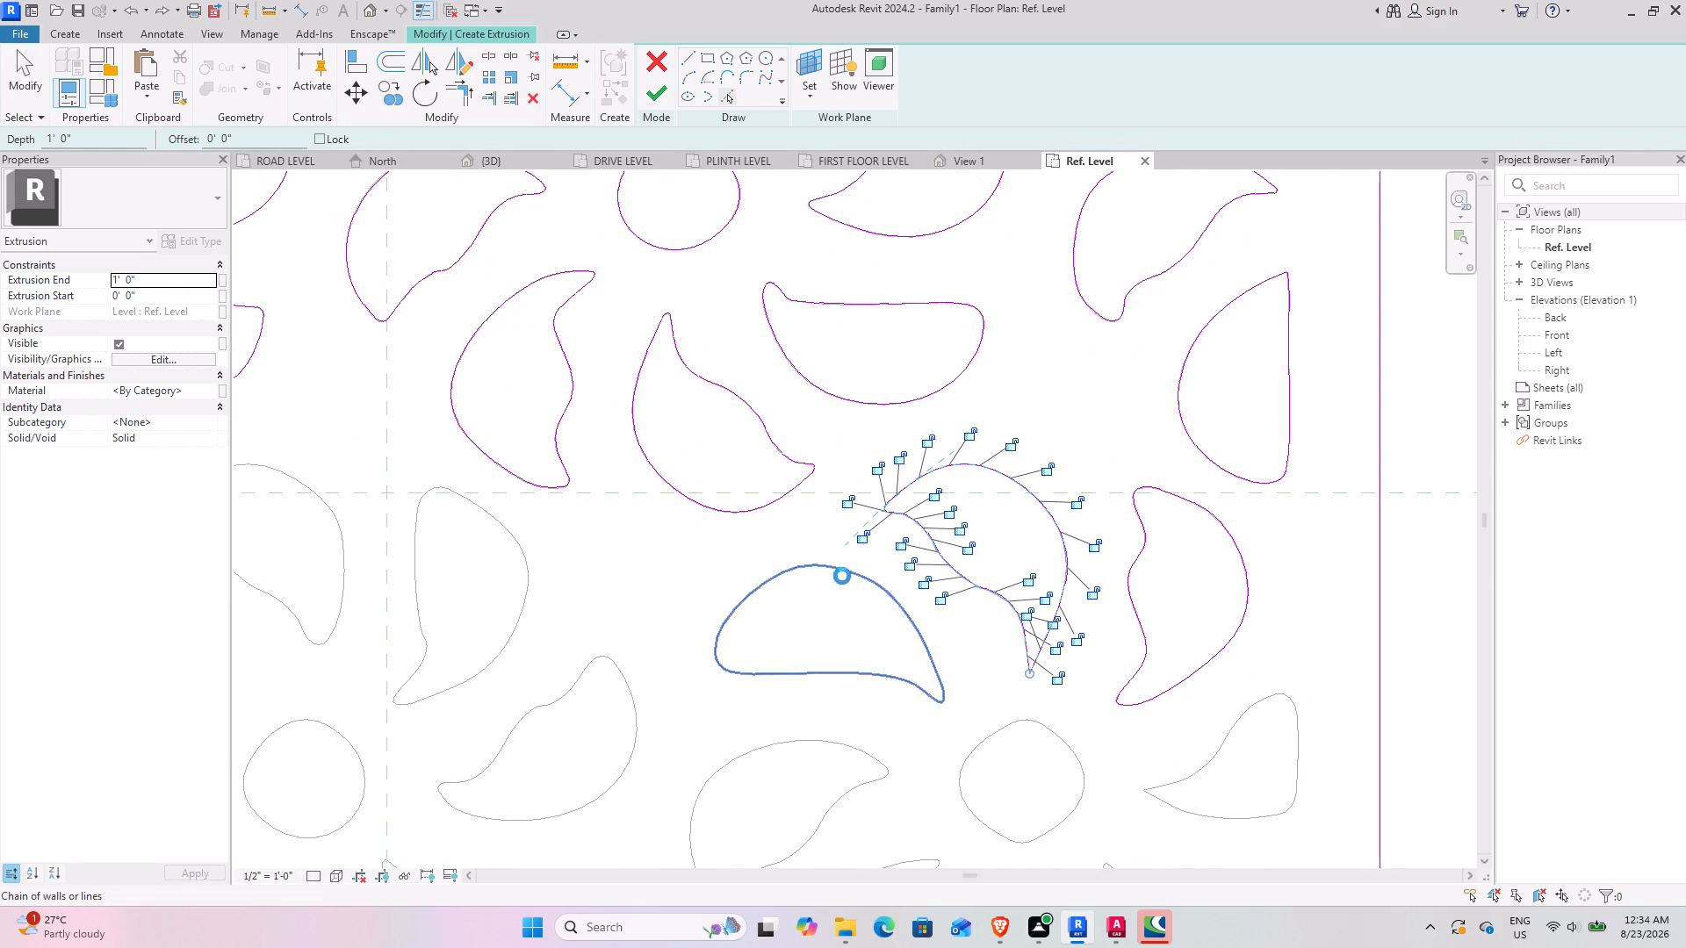
{"action": "key", "text": "Tab"}
{"action": "left_click", "coordinate": [1007, 723]}
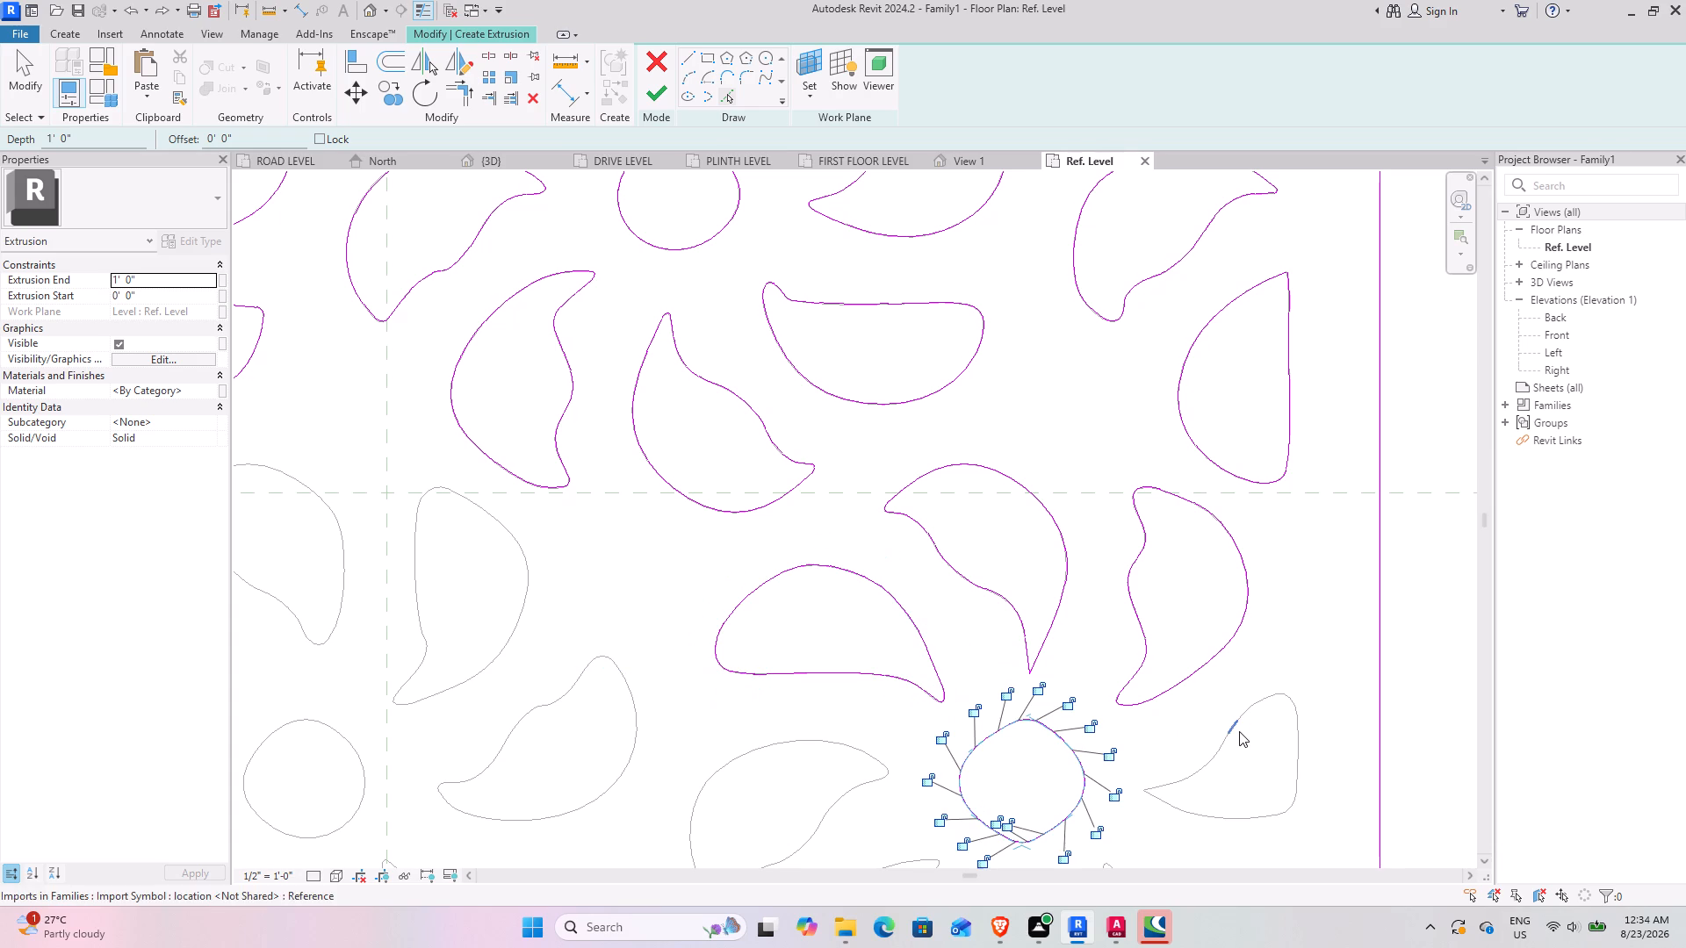
Pick the remaining right, left and three lower petals of the right-border flower below the horizontal reference plane.
{"action": "key", "text": "Tab"}
{"action": "left_click", "coordinate": [1239, 731]}
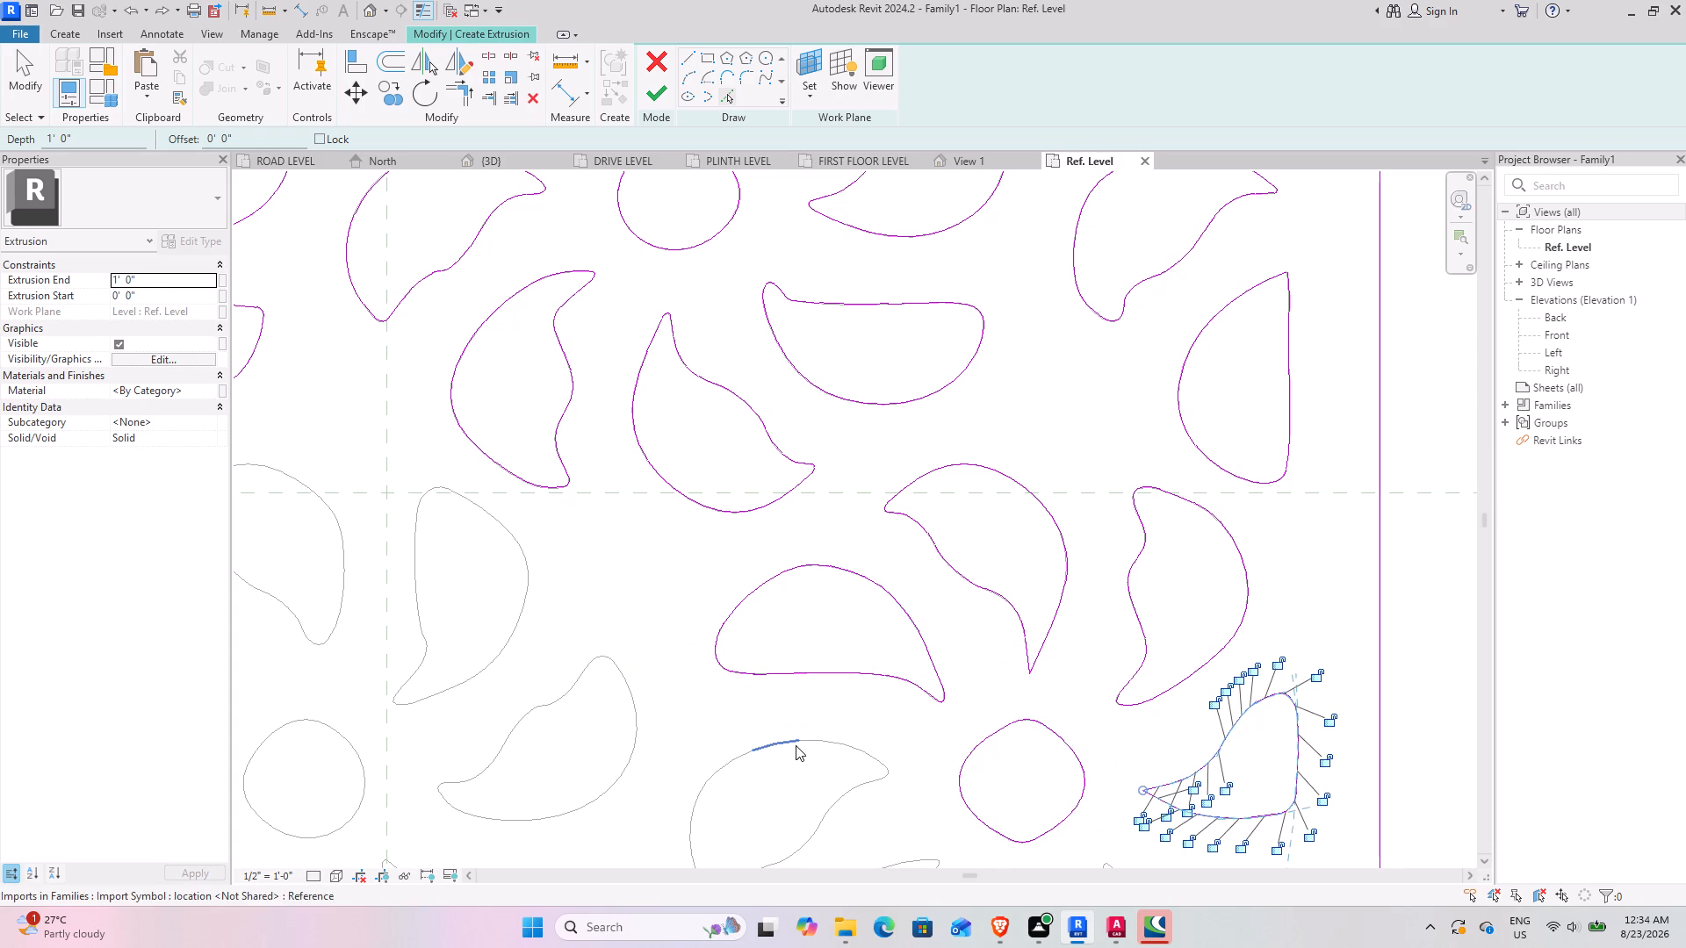
{"action": "key", "text": "Tab"}
{"action": "left_click", "coordinate": [796, 745]}
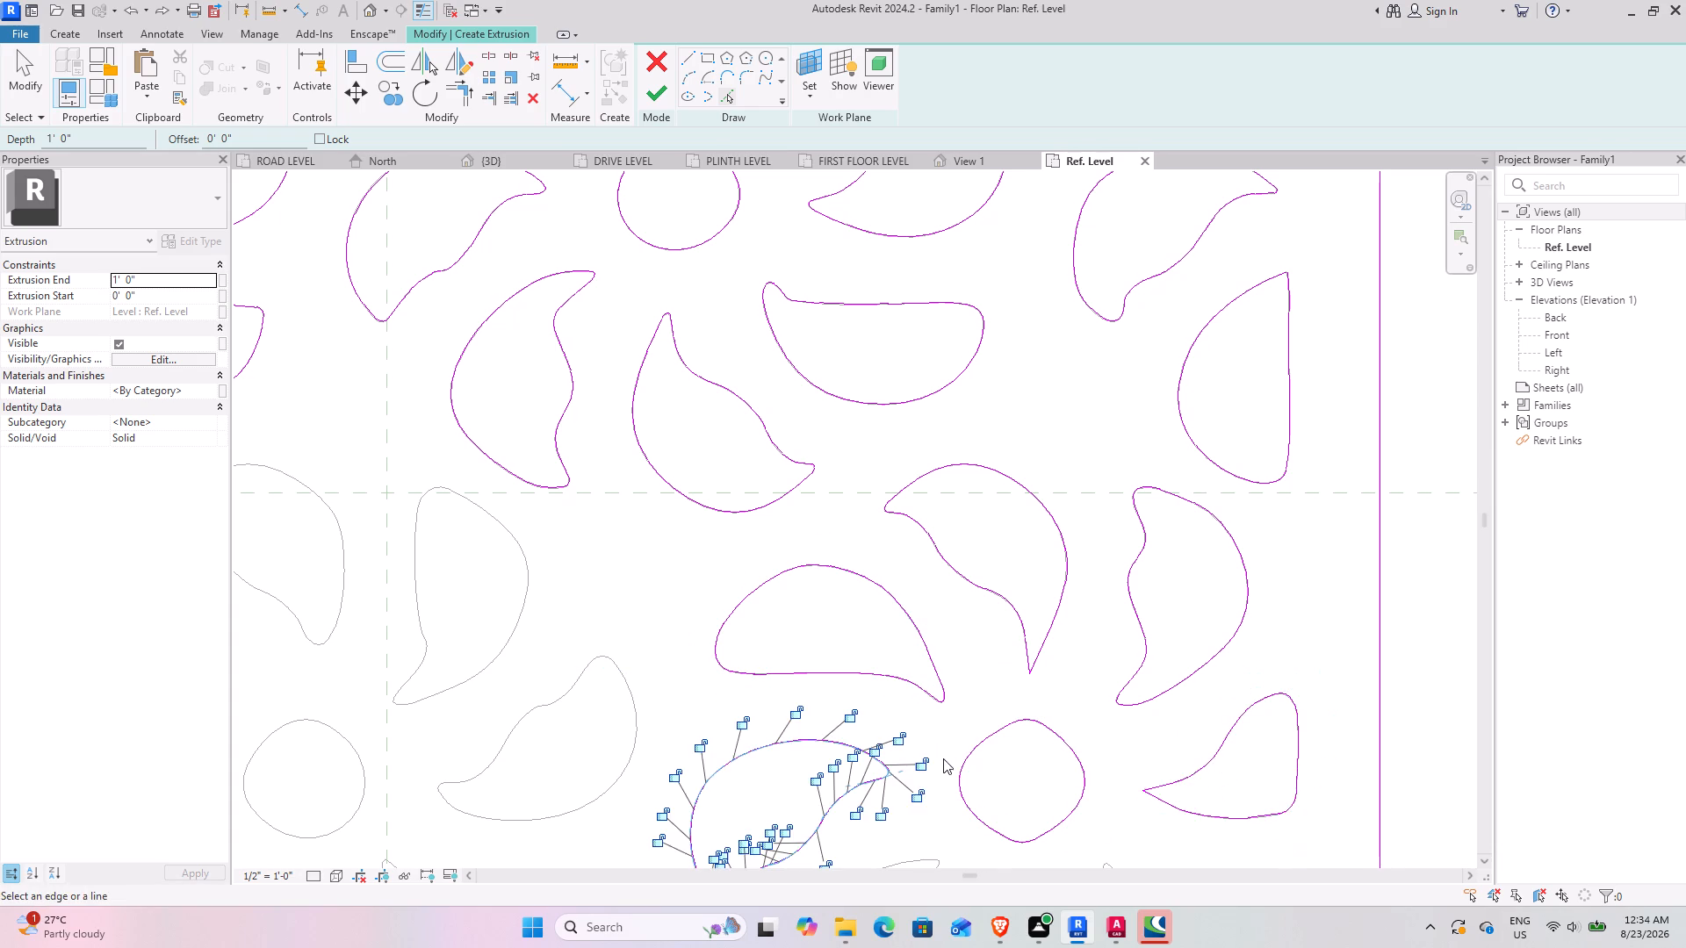
{"action": "middle_click_drag", "start_coordinate": [943, 730], "coordinate": [987, 467]}
{"action": "key", "text": "Tab"}
{"action": "left_click", "coordinate": [935, 607]}
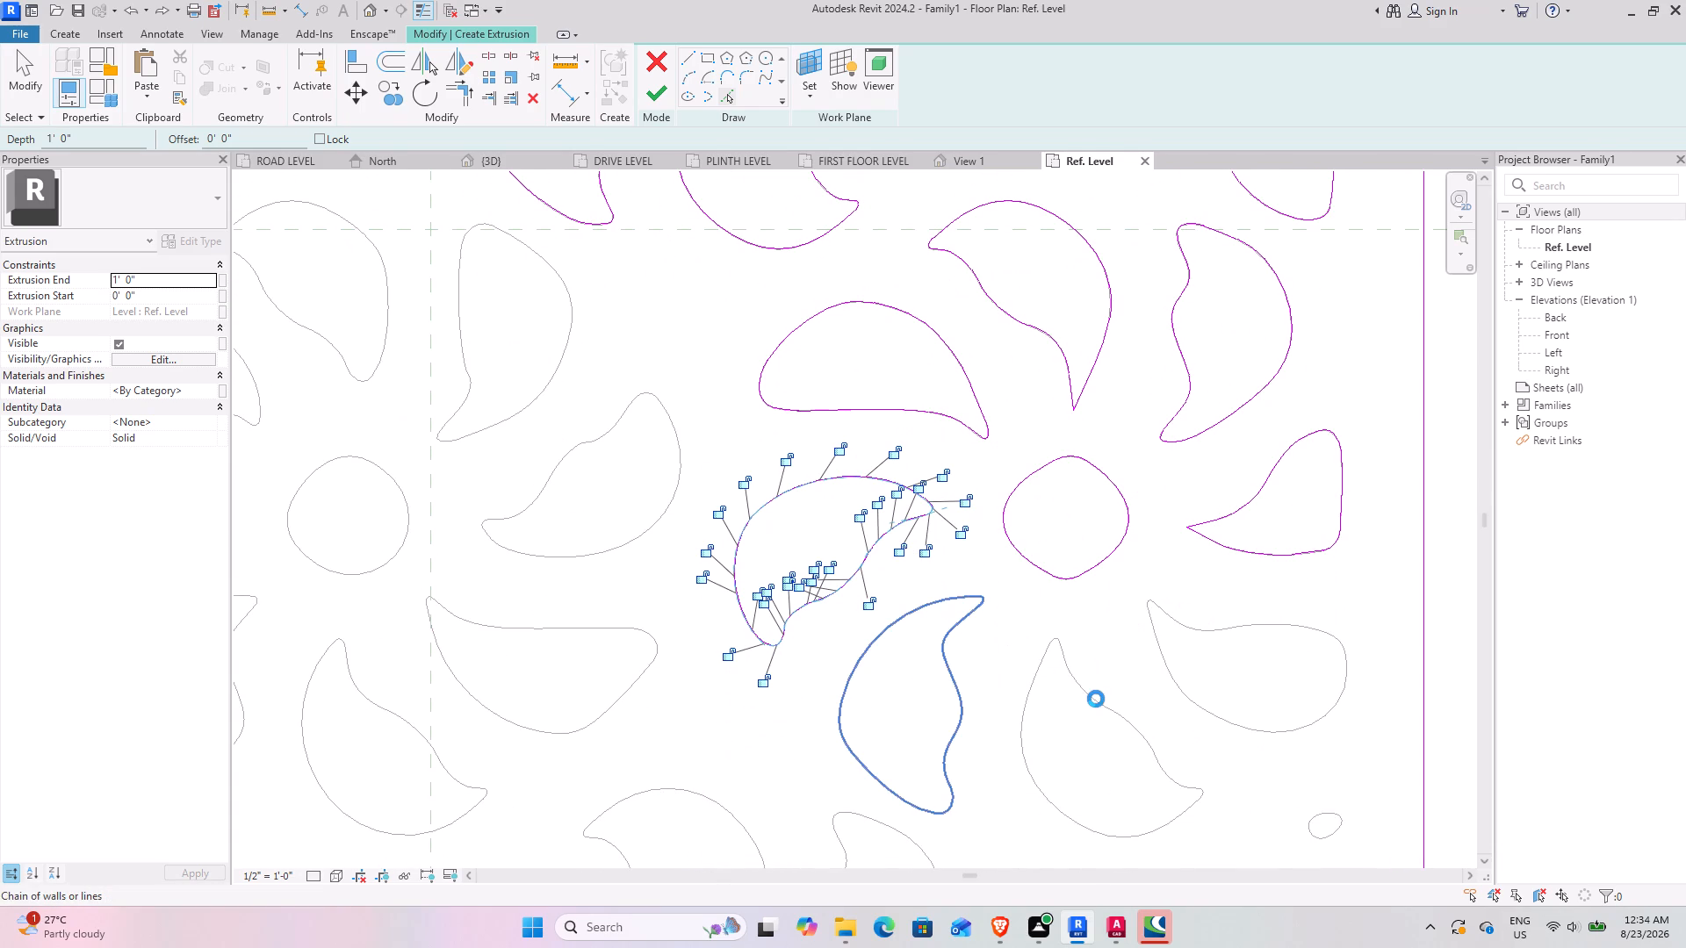
{"action": "key", "text": "Tab"}
{"action": "left_click", "coordinate": [1095, 704]}
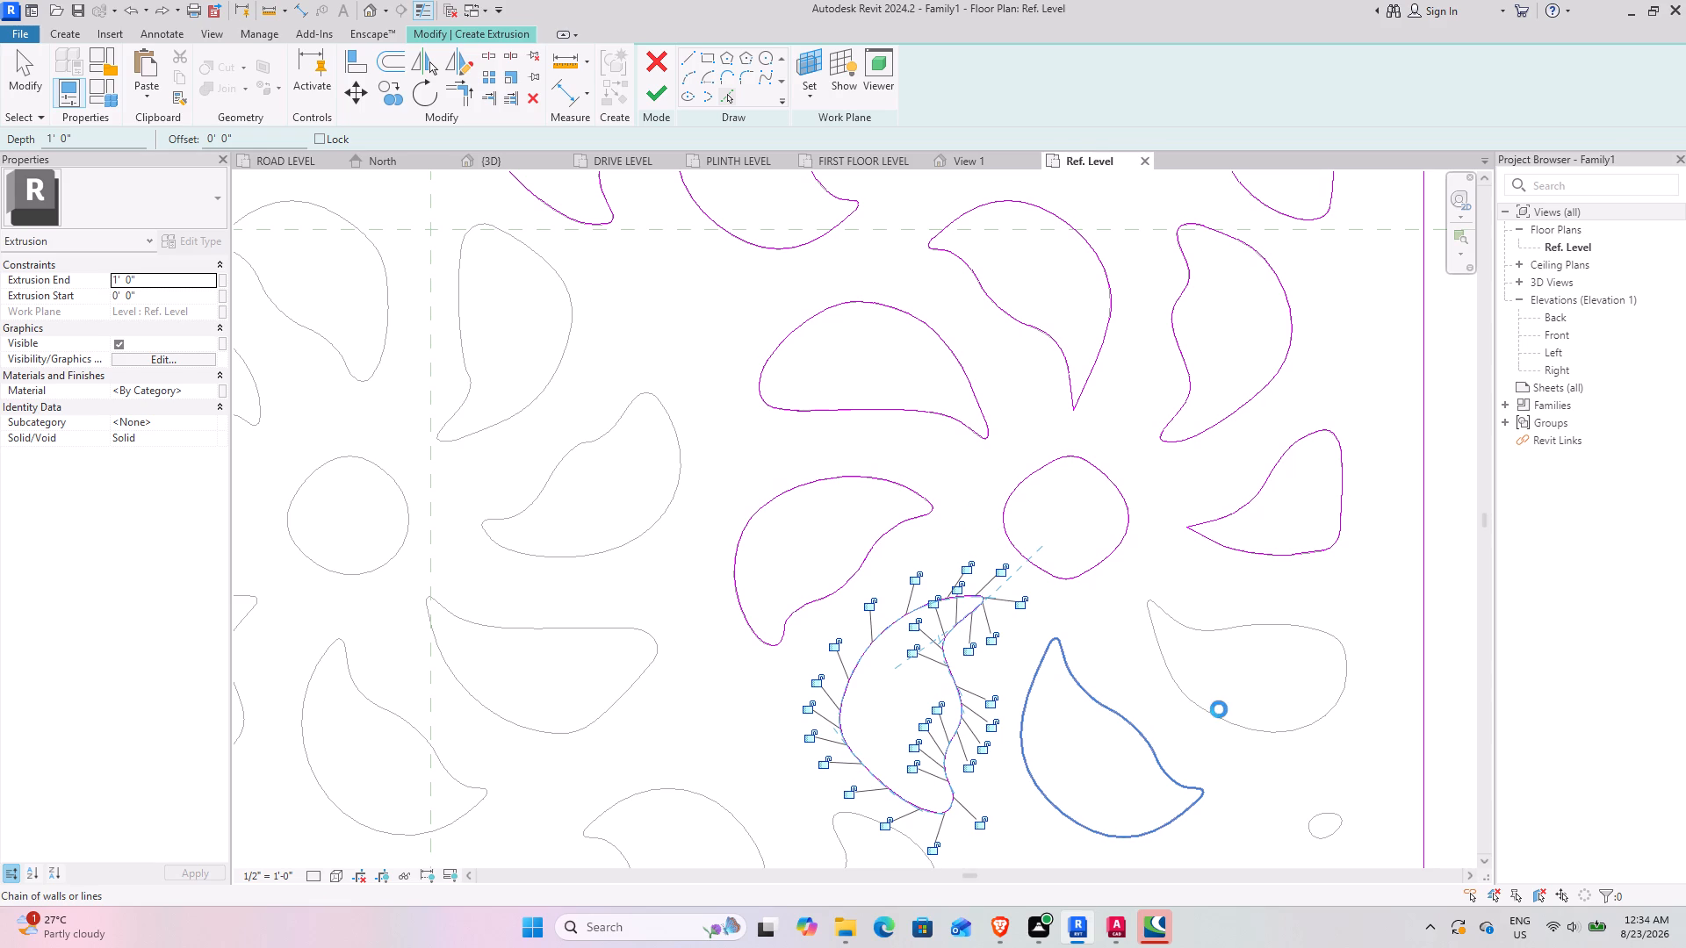
{"action": "key", "text": "Tab"}
{"action": "left_click", "coordinate": [1238, 723]}
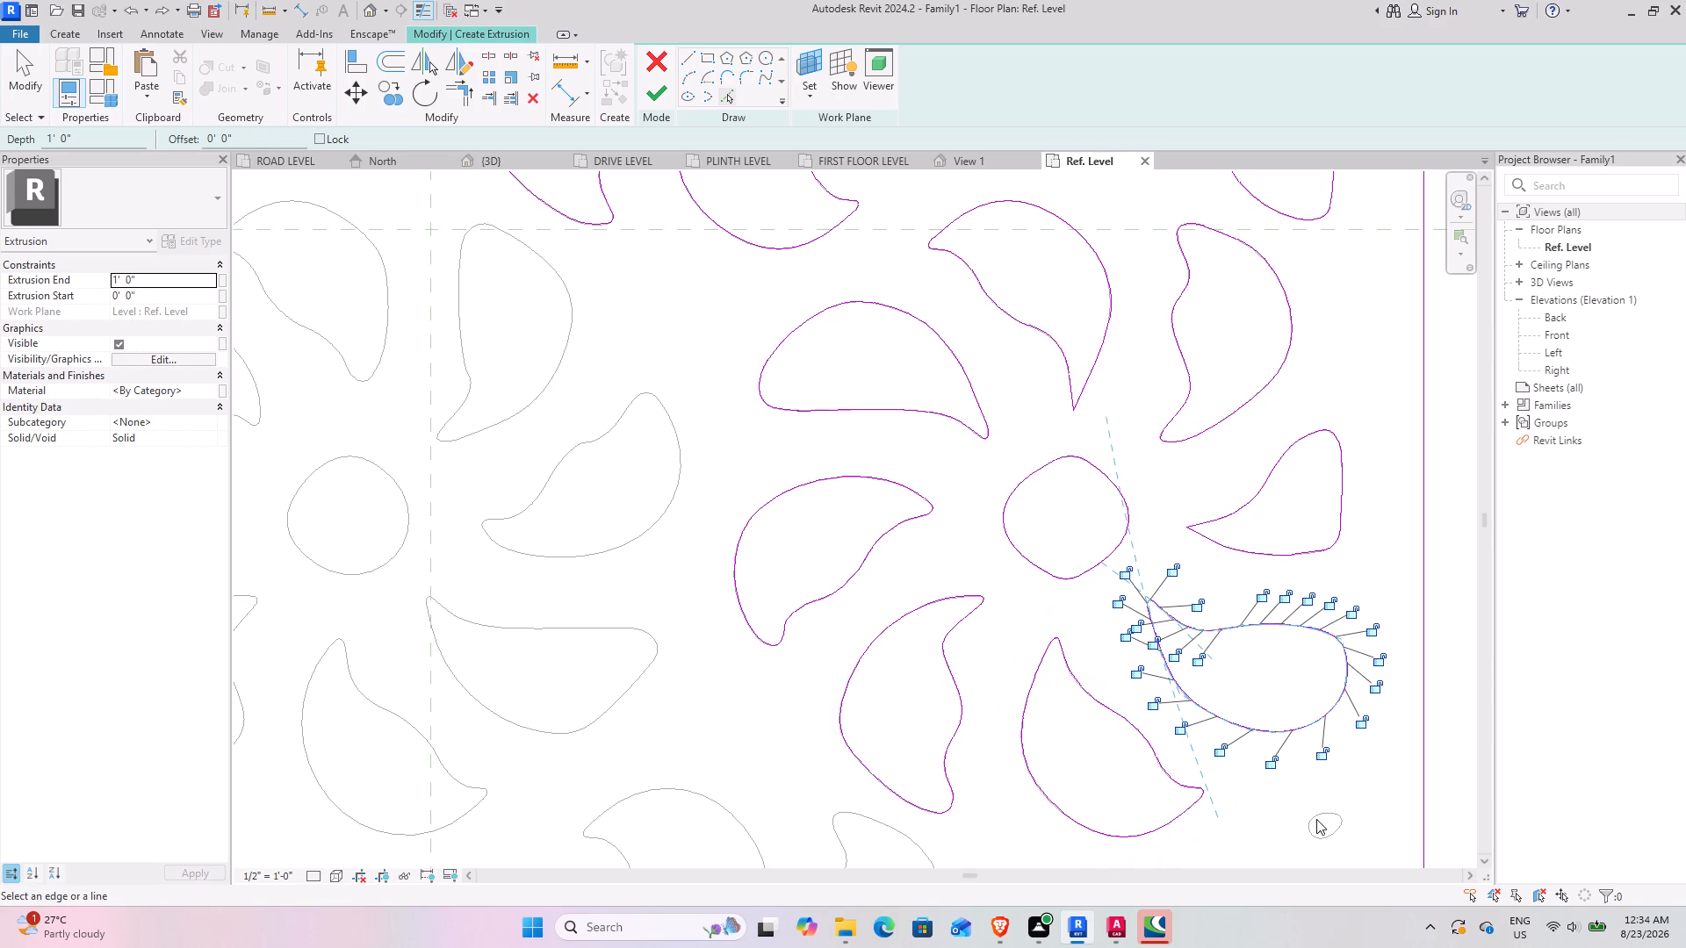
Pick the two adjacent petals at the top of the next flower row, below and left of the completed right-border flower.
{"action": "key", "text": "Tab"}
{"action": "left_click", "coordinate": [844, 810]}
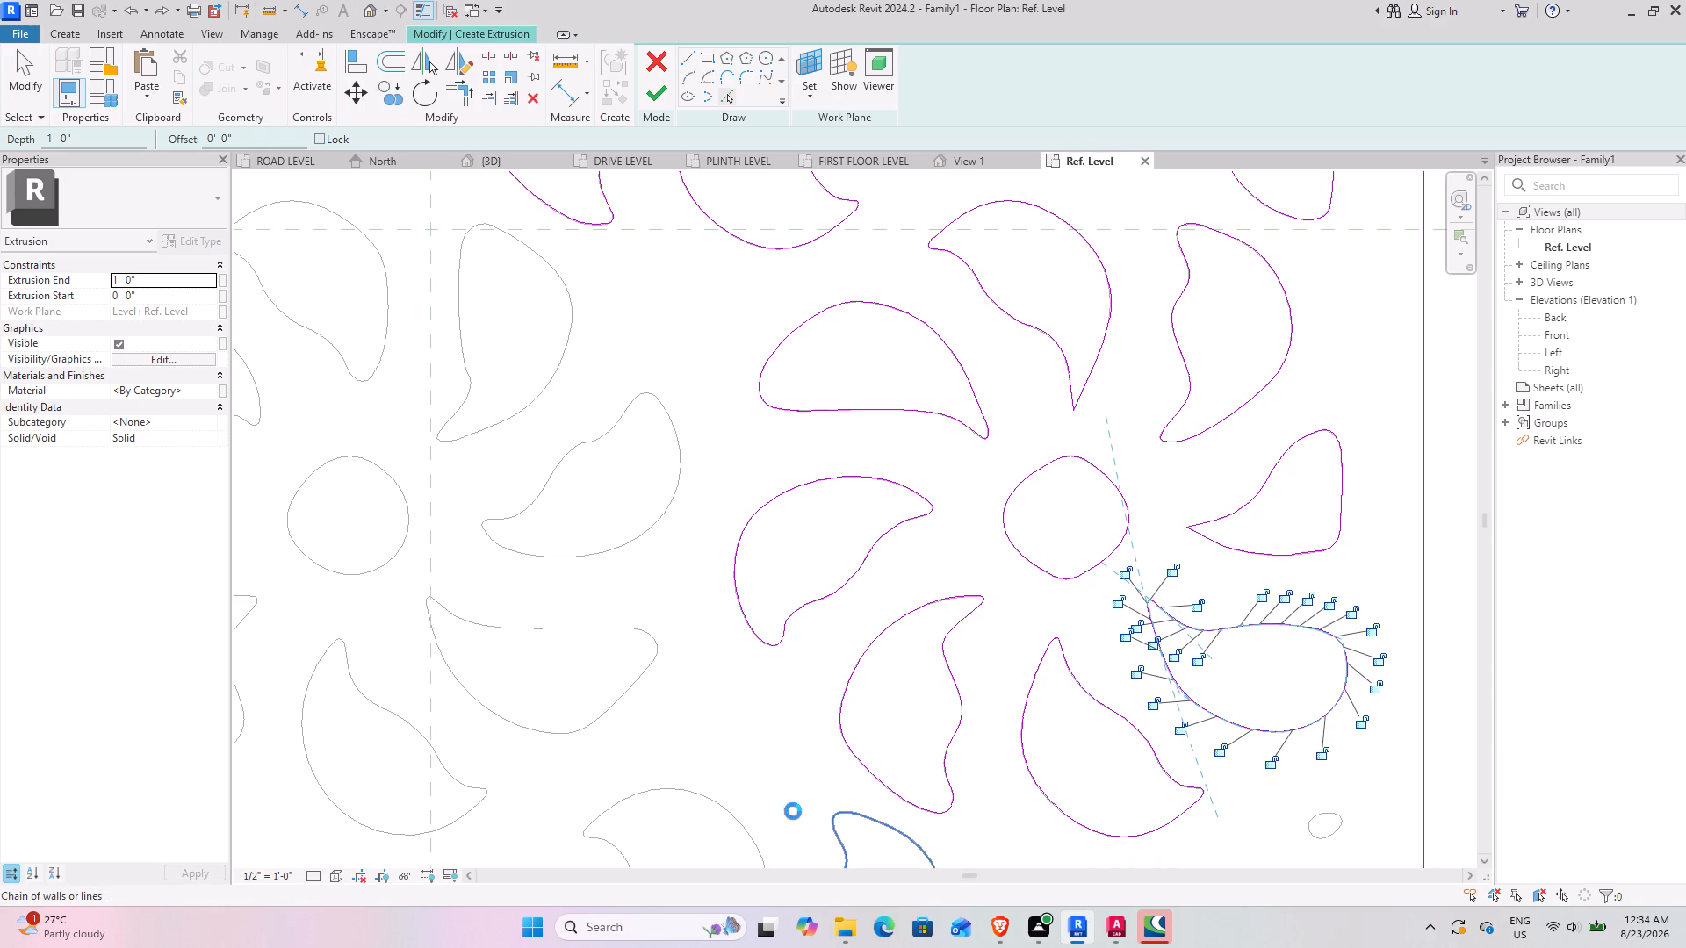
{"action": "key", "text": "Tab"}
{"action": "left_click", "coordinate": [666, 795]}
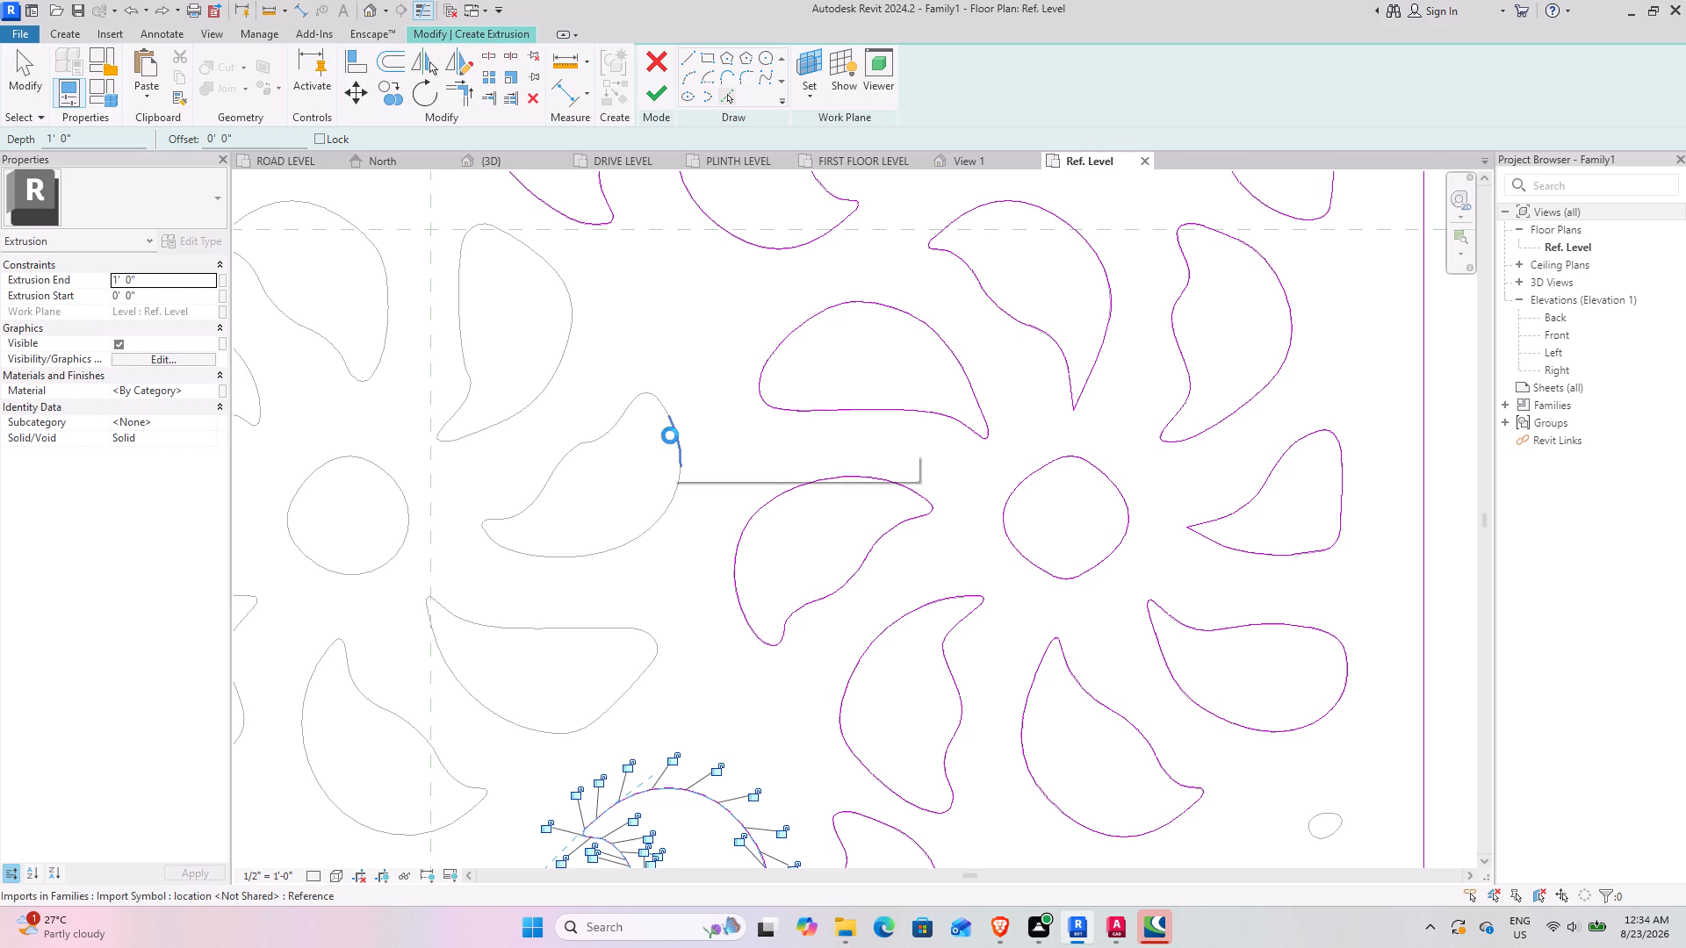
Undo the stray segment, and pick the centre flower's right, upper-right, top and upper-left petals and centre hole as closed loops.
{"action": "key", "text": "ctrl+z"}
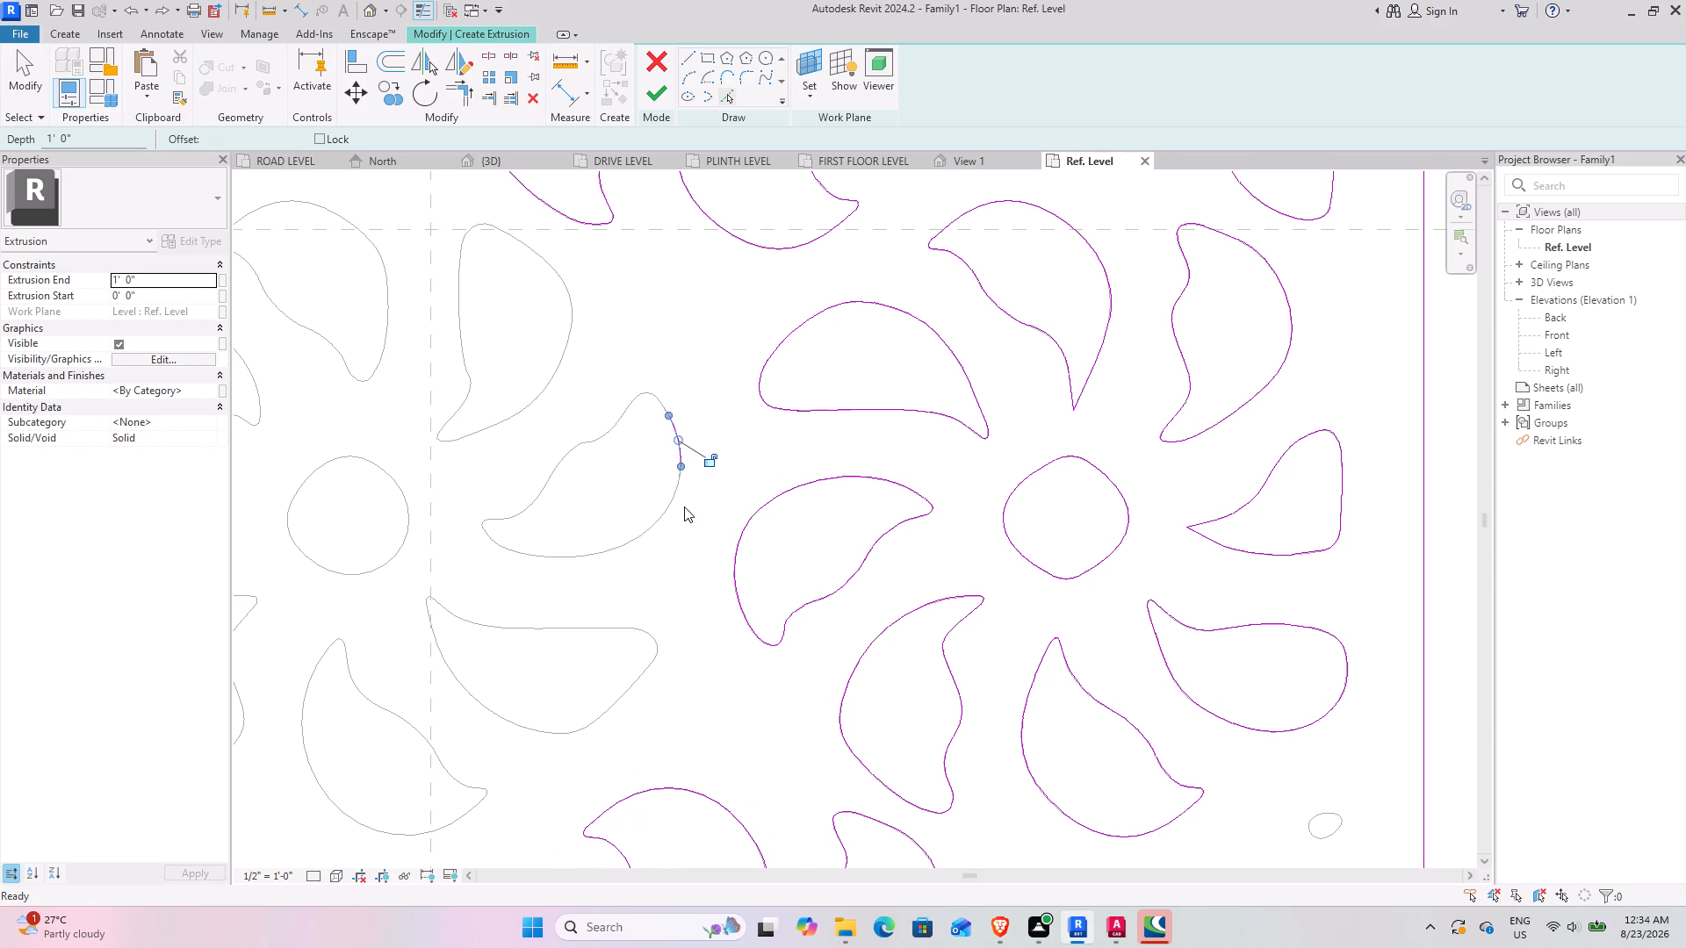
{"action": "key", "text": "Tab"}
{"action": "left_click", "coordinate": [669, 427]}
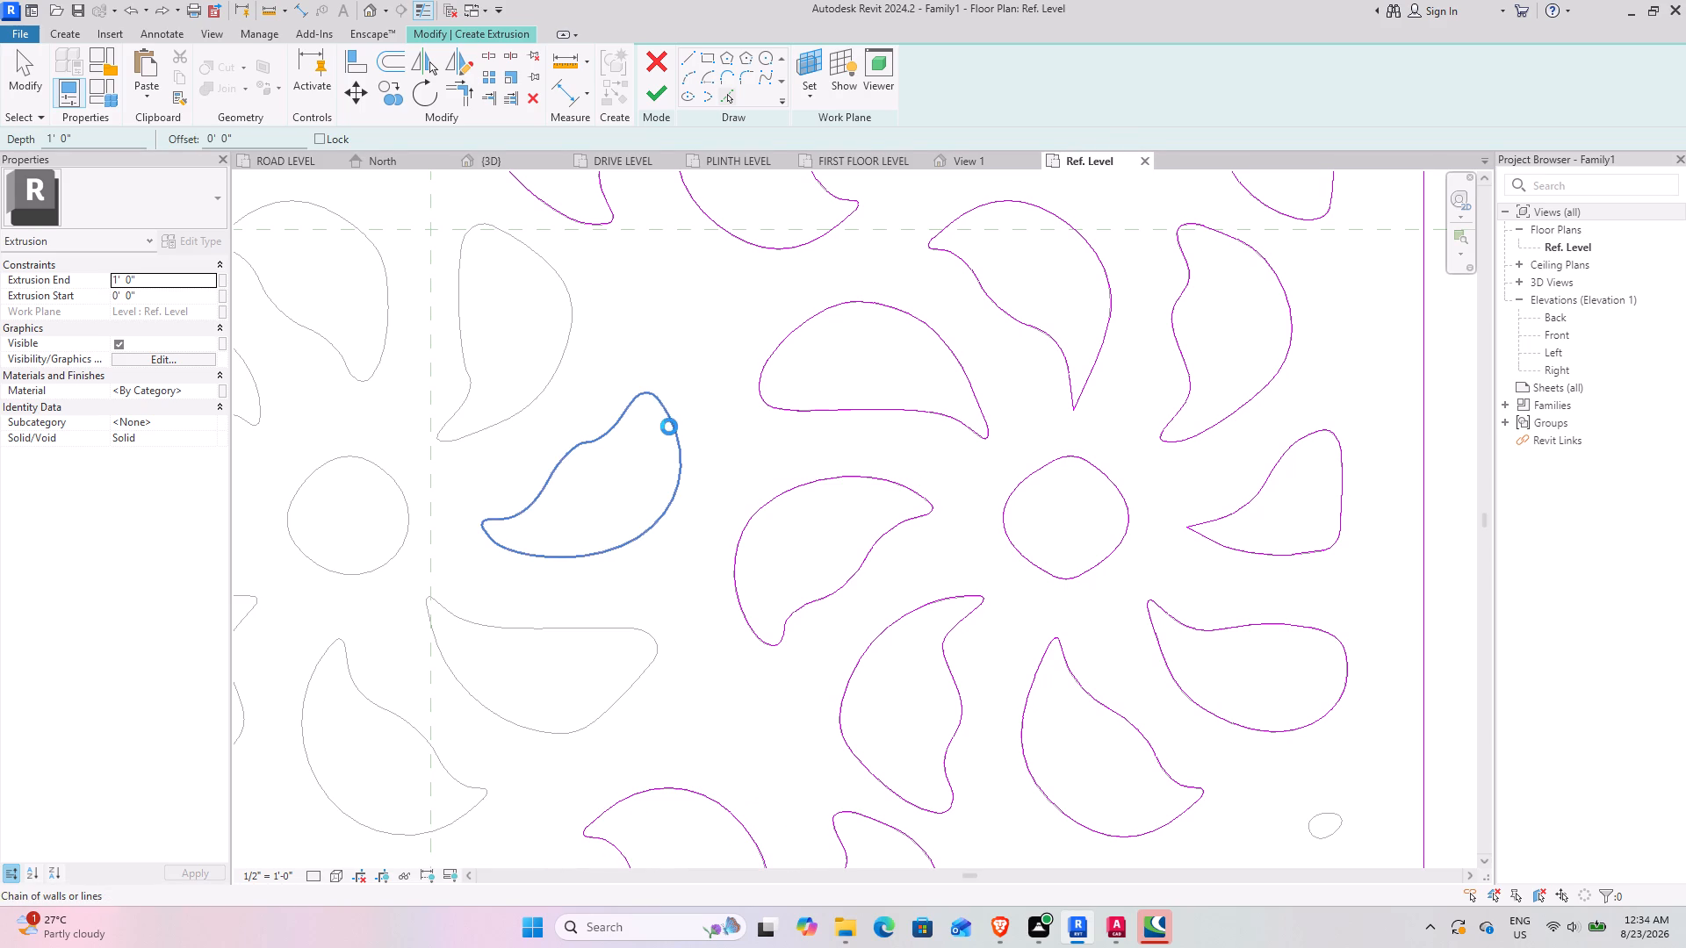
{"action": "key", "text": "Tab"}
{"action": "left_click", "coordinate": [467, 269]}
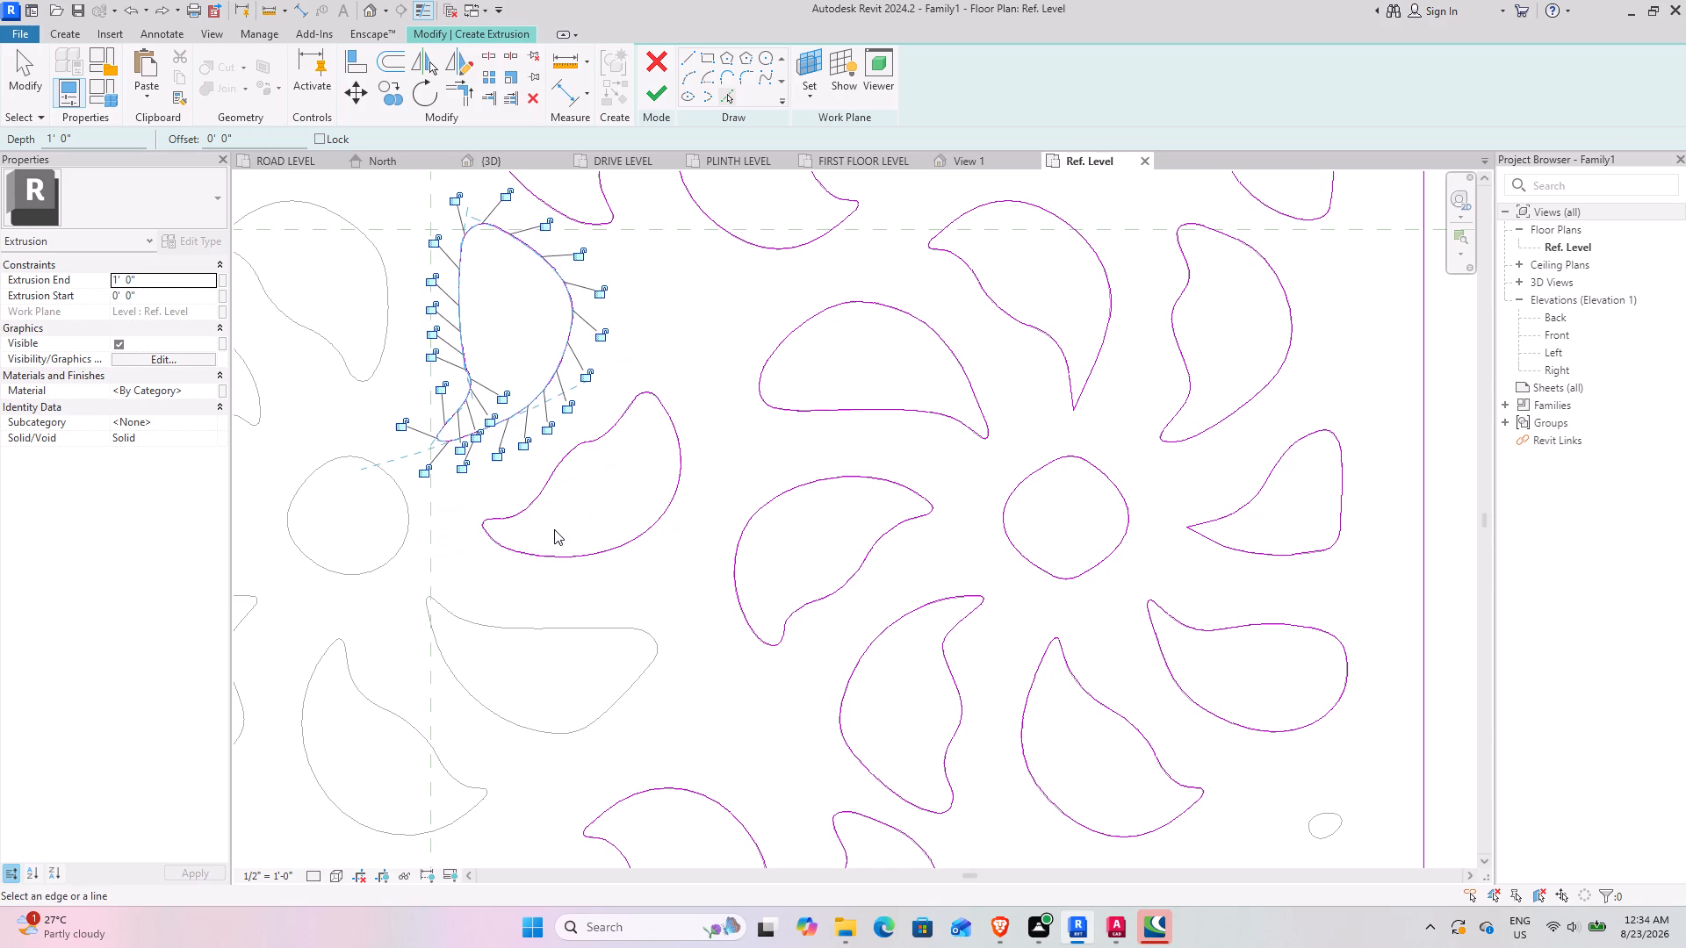
{"action": "middle_click_drag", "start_coordinate": [532, 532], "coordinate": [1092, 570]}
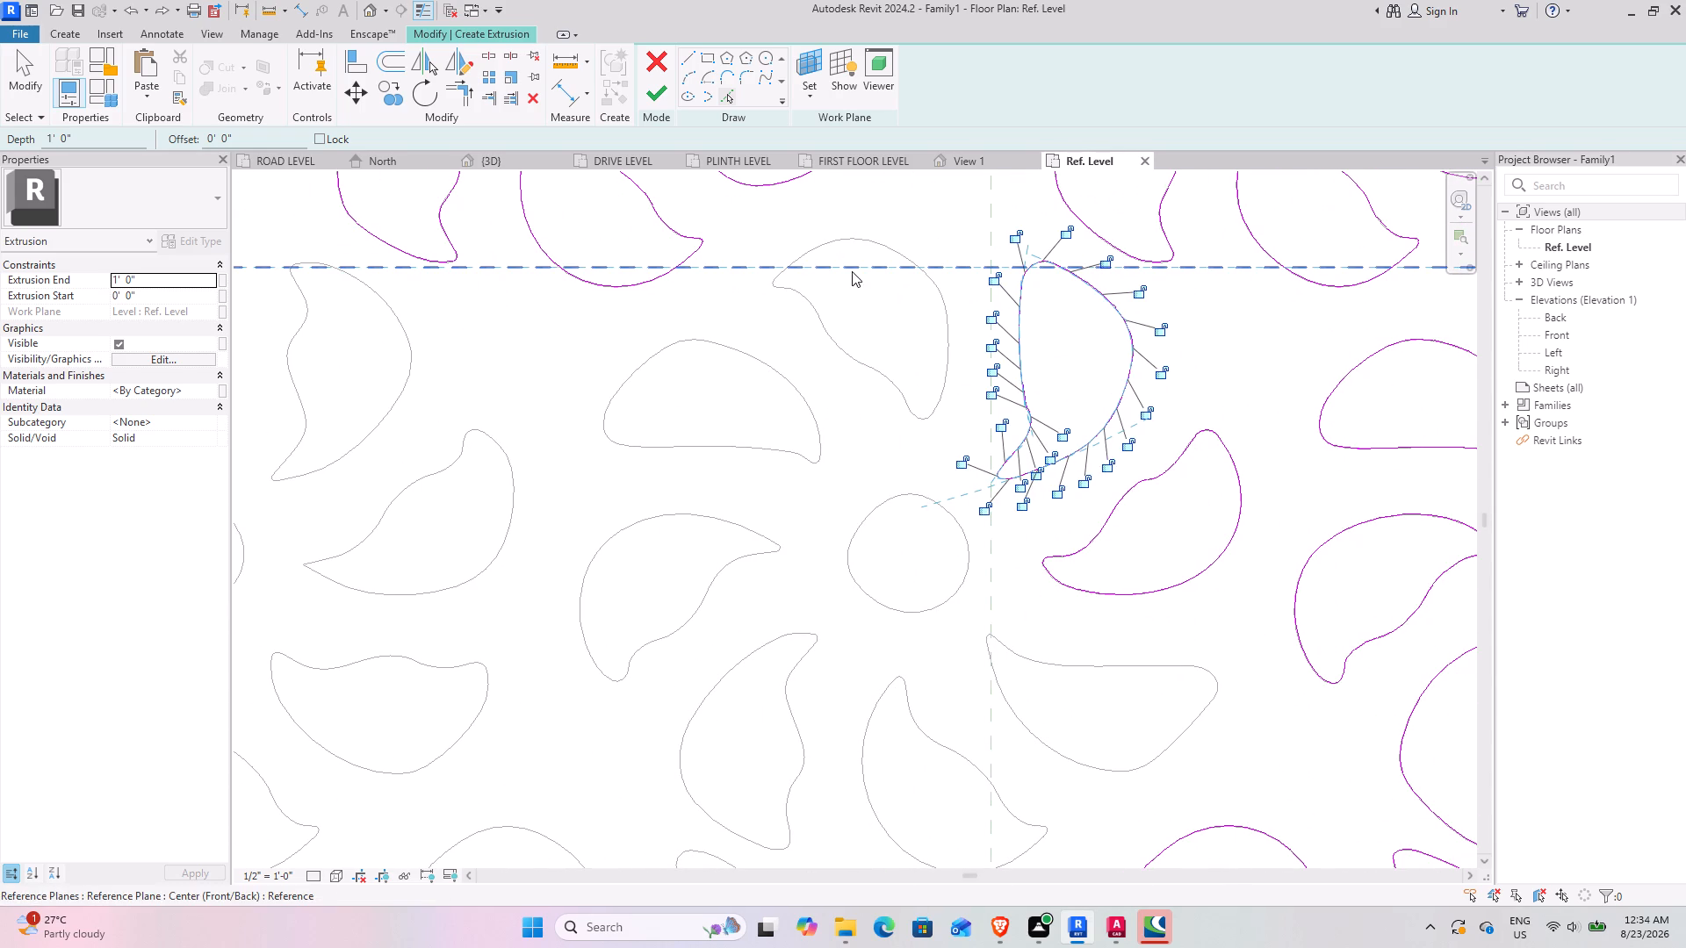
{"action": "key", "text": "Tab"}
{"action": "left_click", "coordinate": [860, 241]}
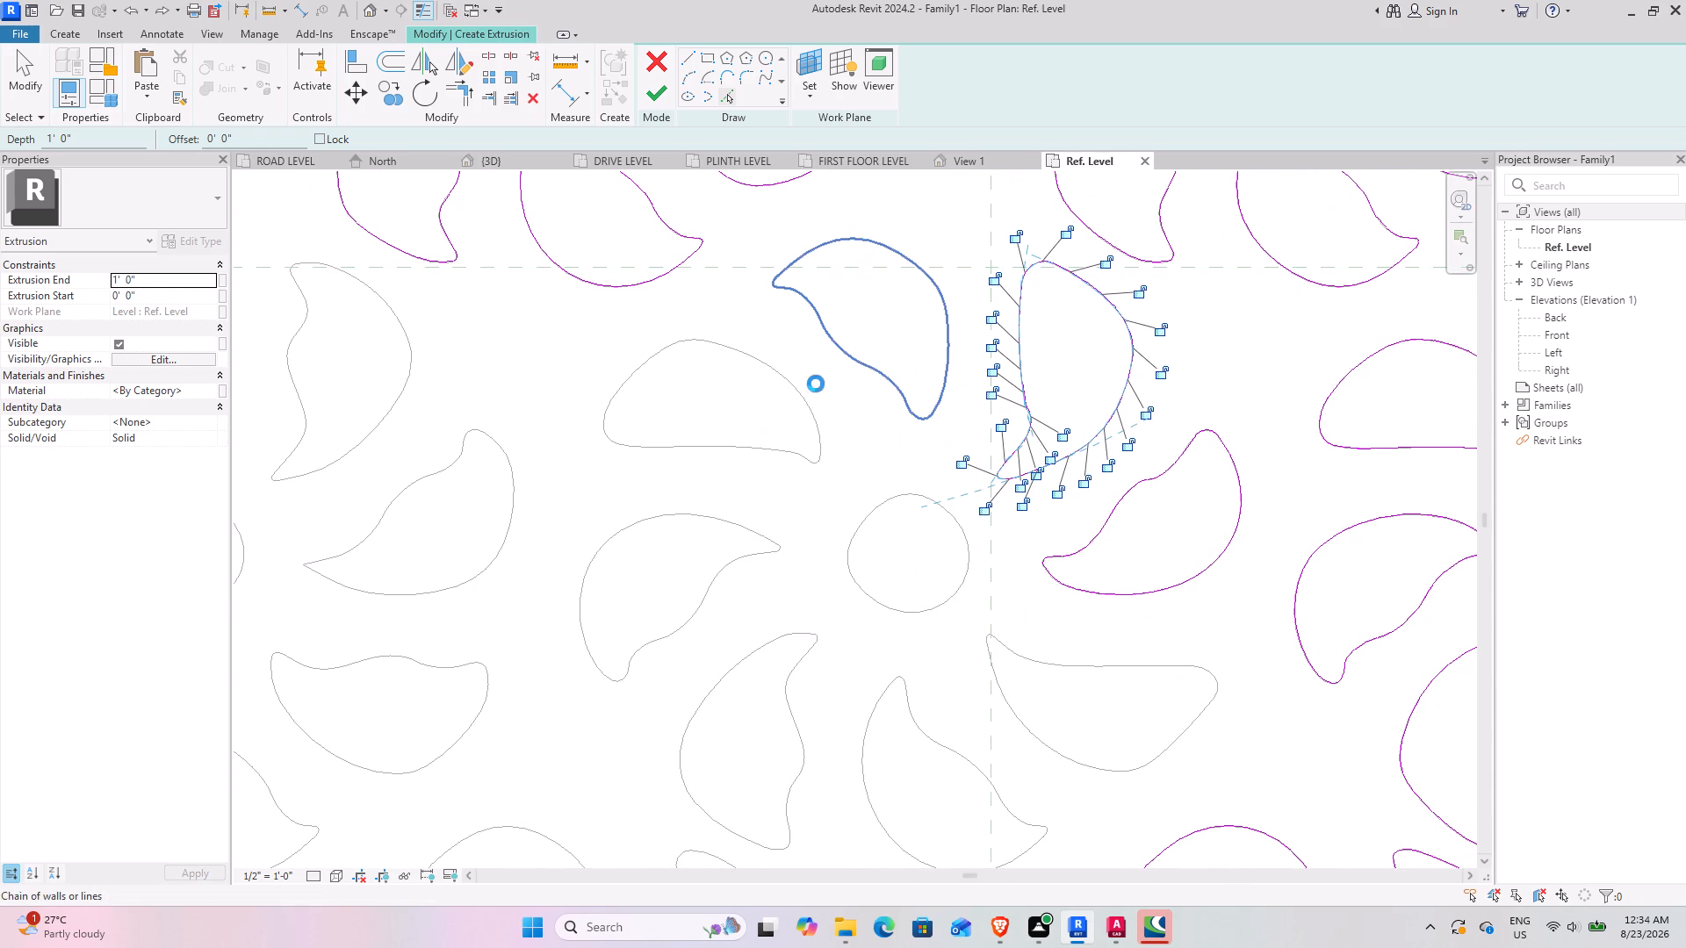
{"action": "key", "text": "Tab"}
{"action": "left_click", "coordinate": [724, 354]}
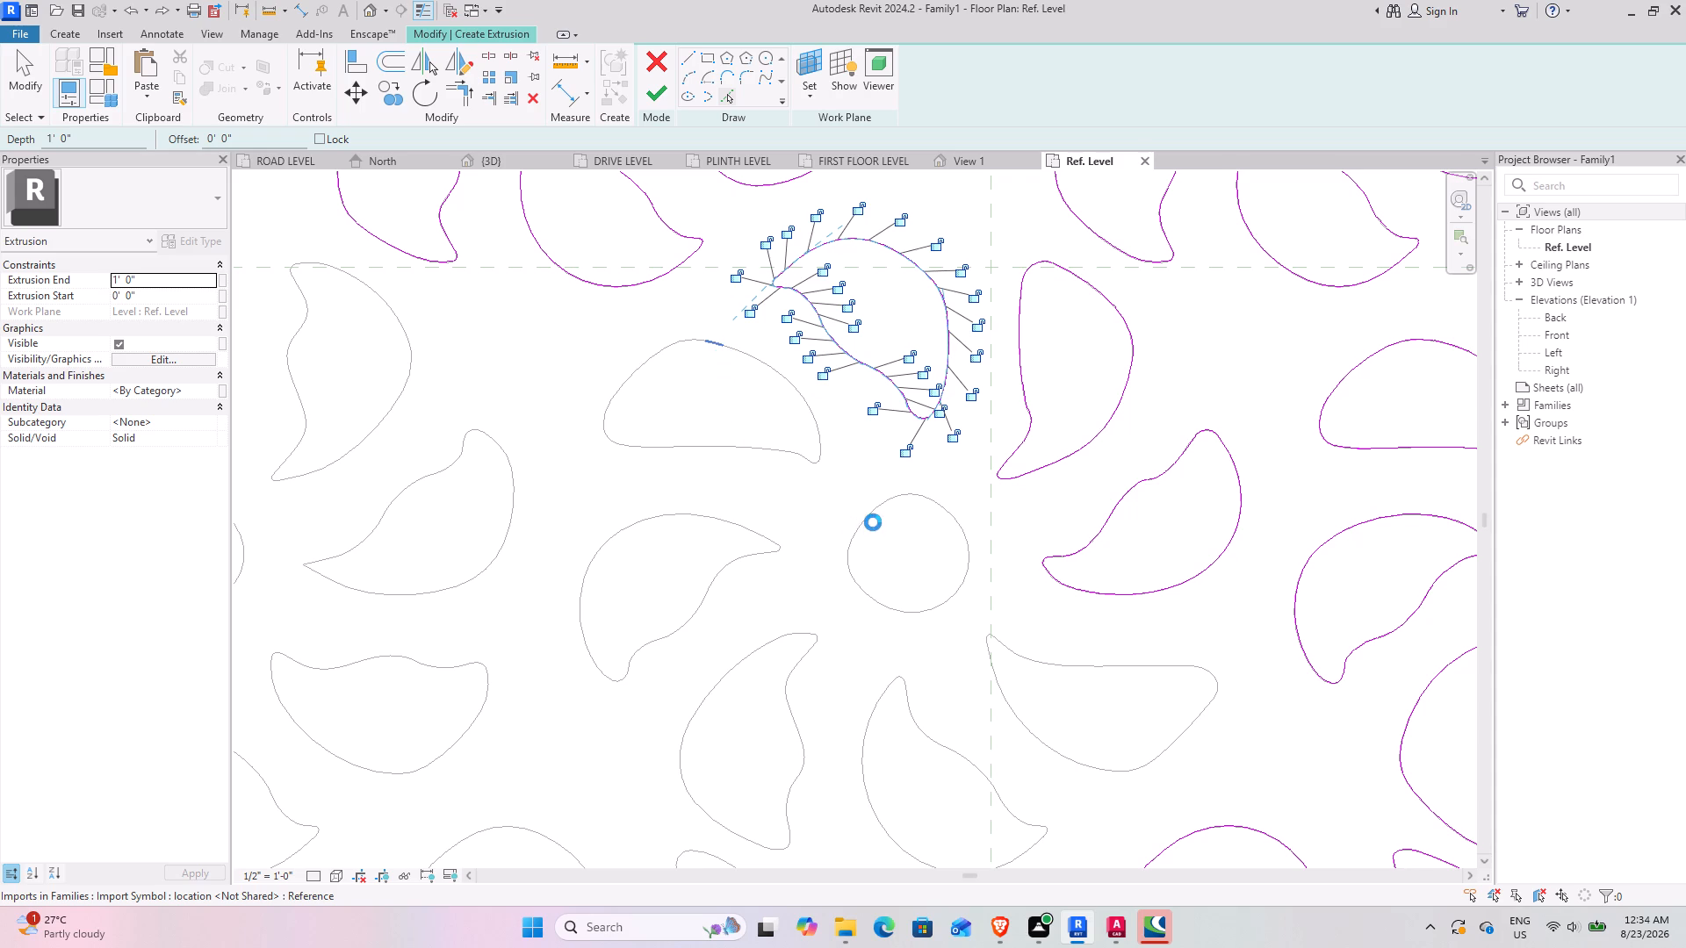
{"action": "key", "text": "Tab"}
{"action": "left_click", "coordinate": [873, 522]}
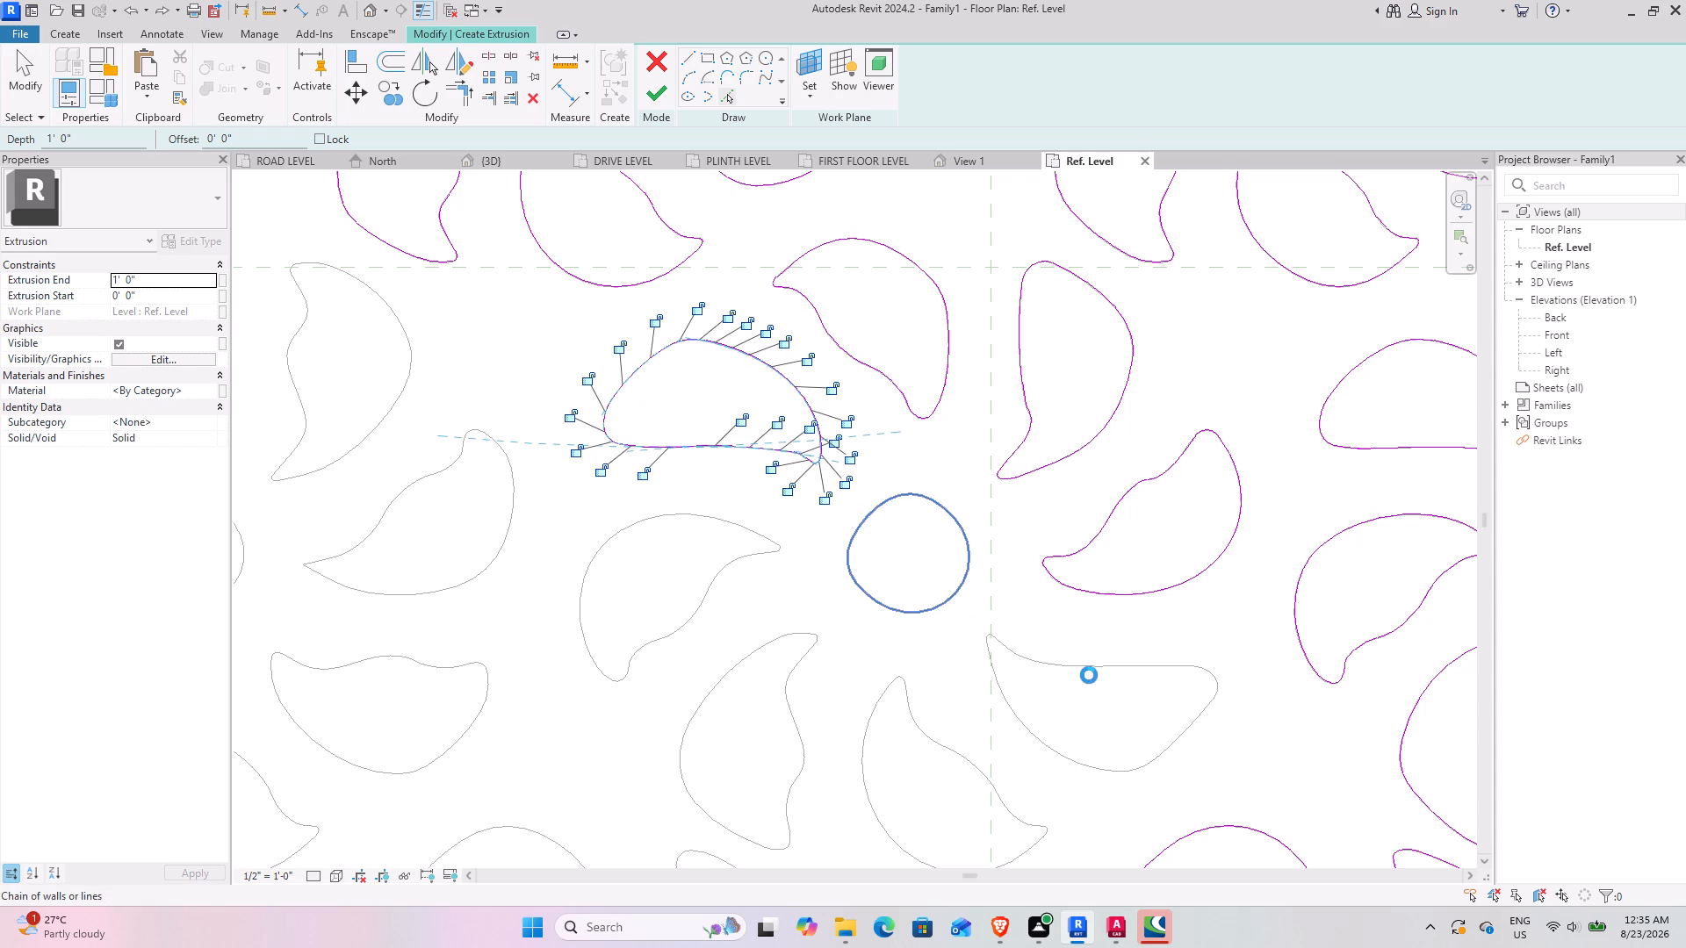
Pick the remaining lower-right, bottom, lower-left and left petals of the flower beside the vertical centre reference plane.
{"action": "key", "text": "Tab"}
{"action": "left_click", "coordinate": [1089, 675]}
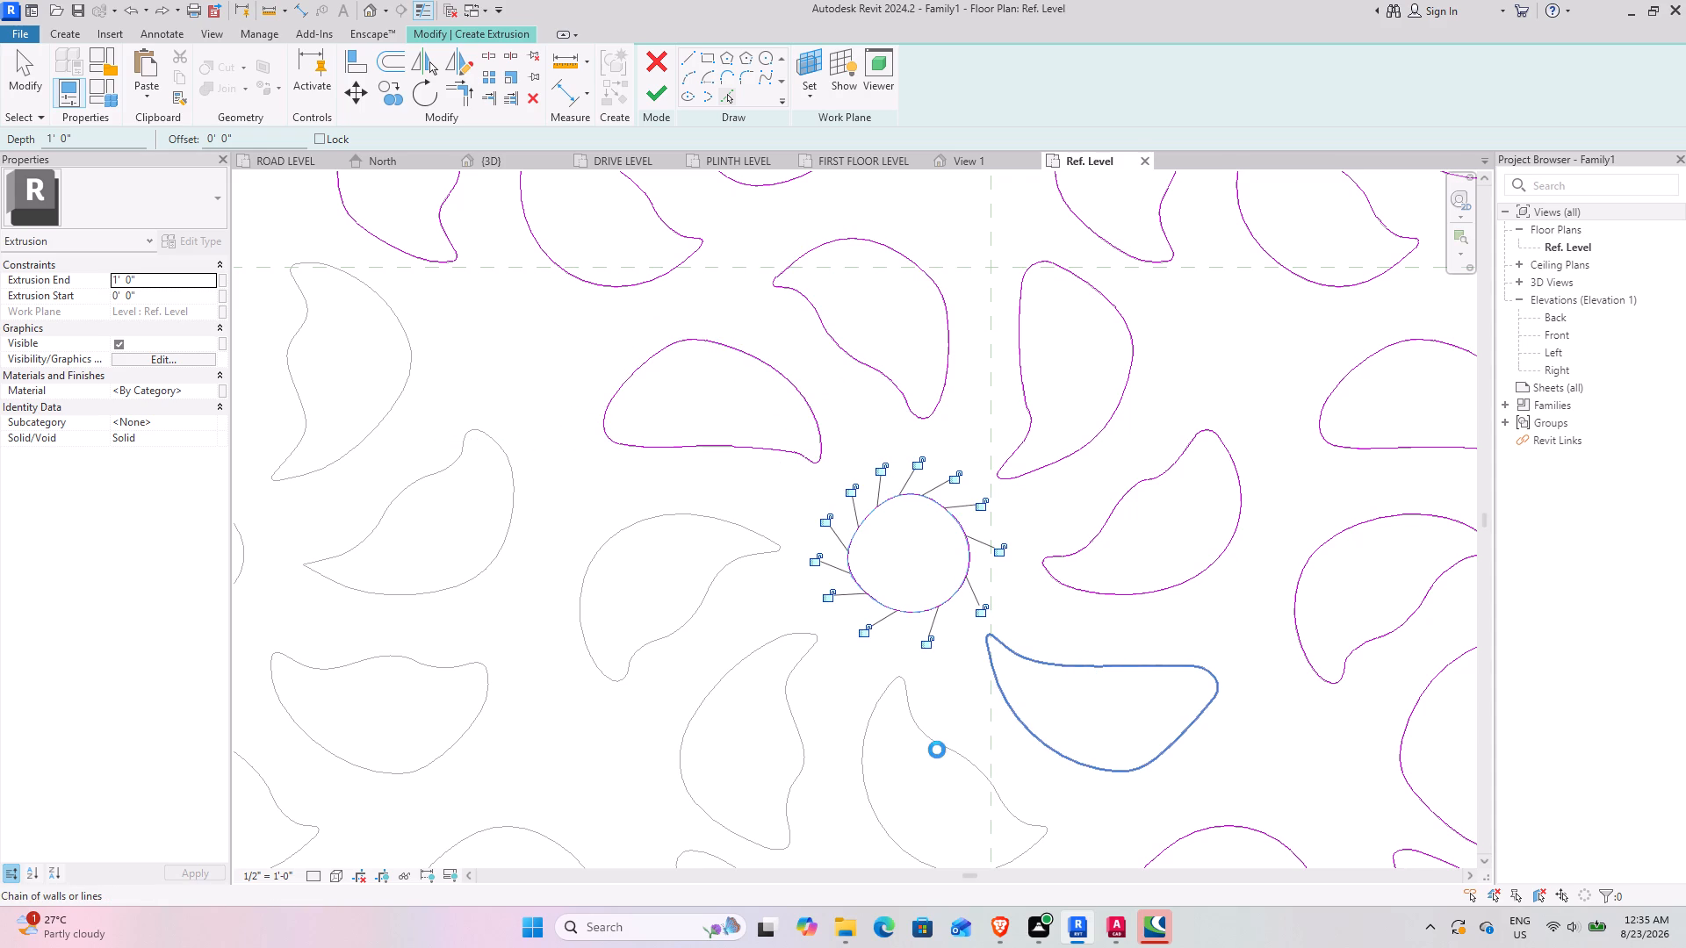
{"action": "key", "text": "Tab"}
{"action": "left_click", "coordinate": [937, 750]}
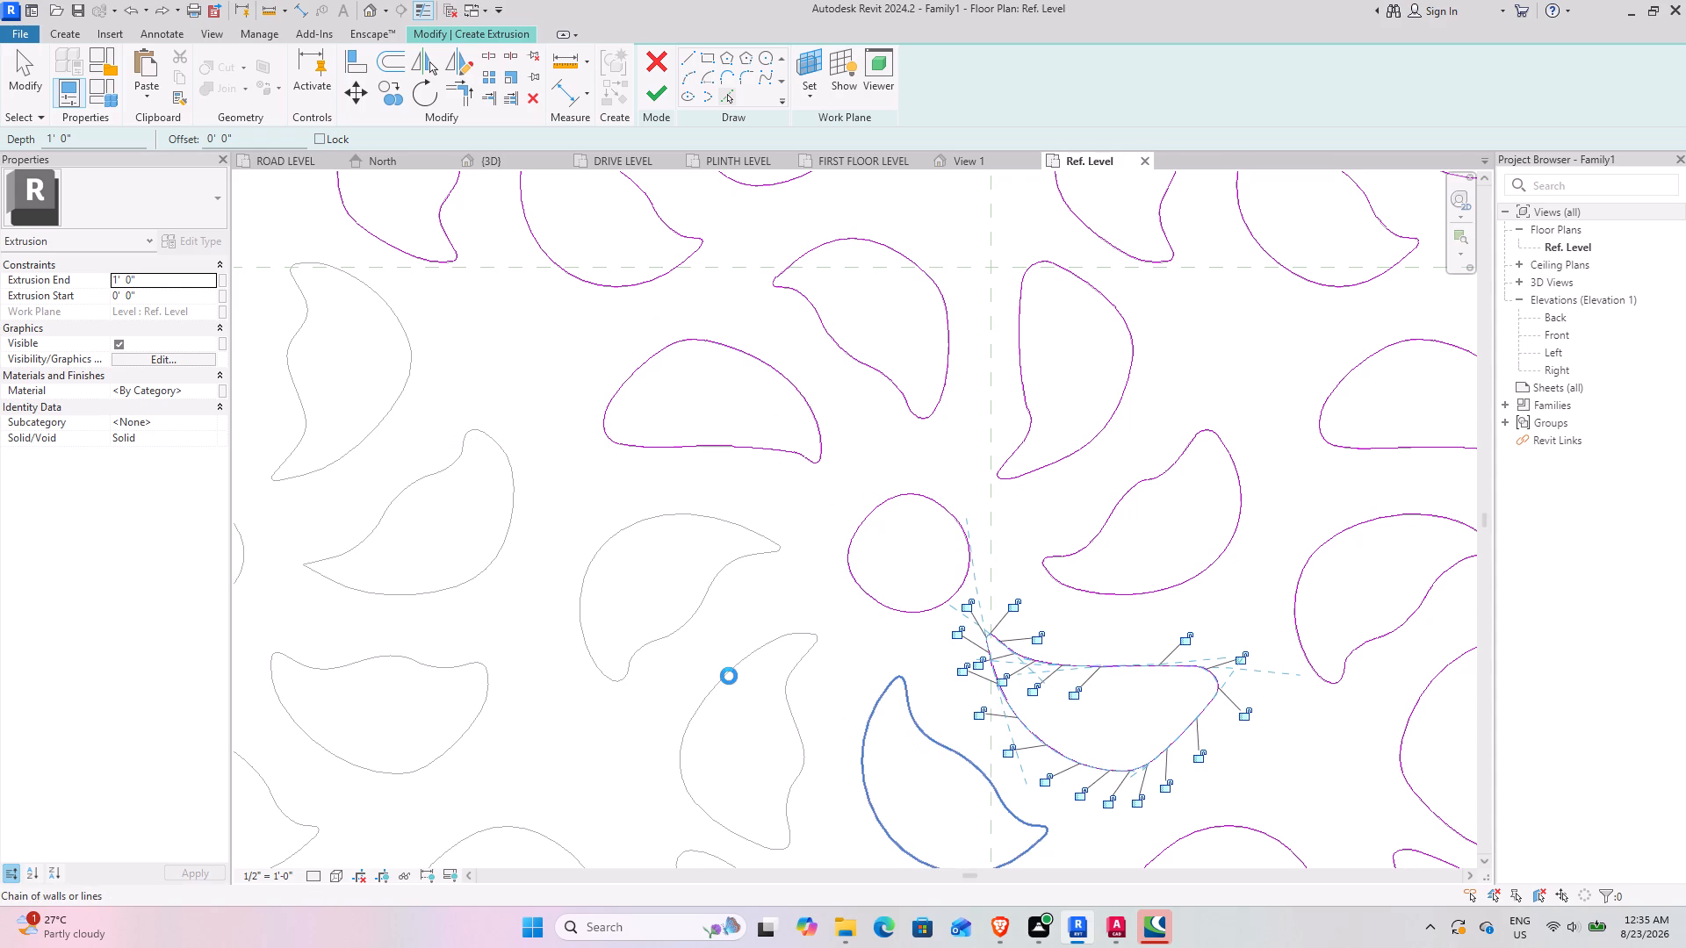
{"action": "key", "text": "Tab"}
{"action": "left_click", "coordinate": [729, 676]}
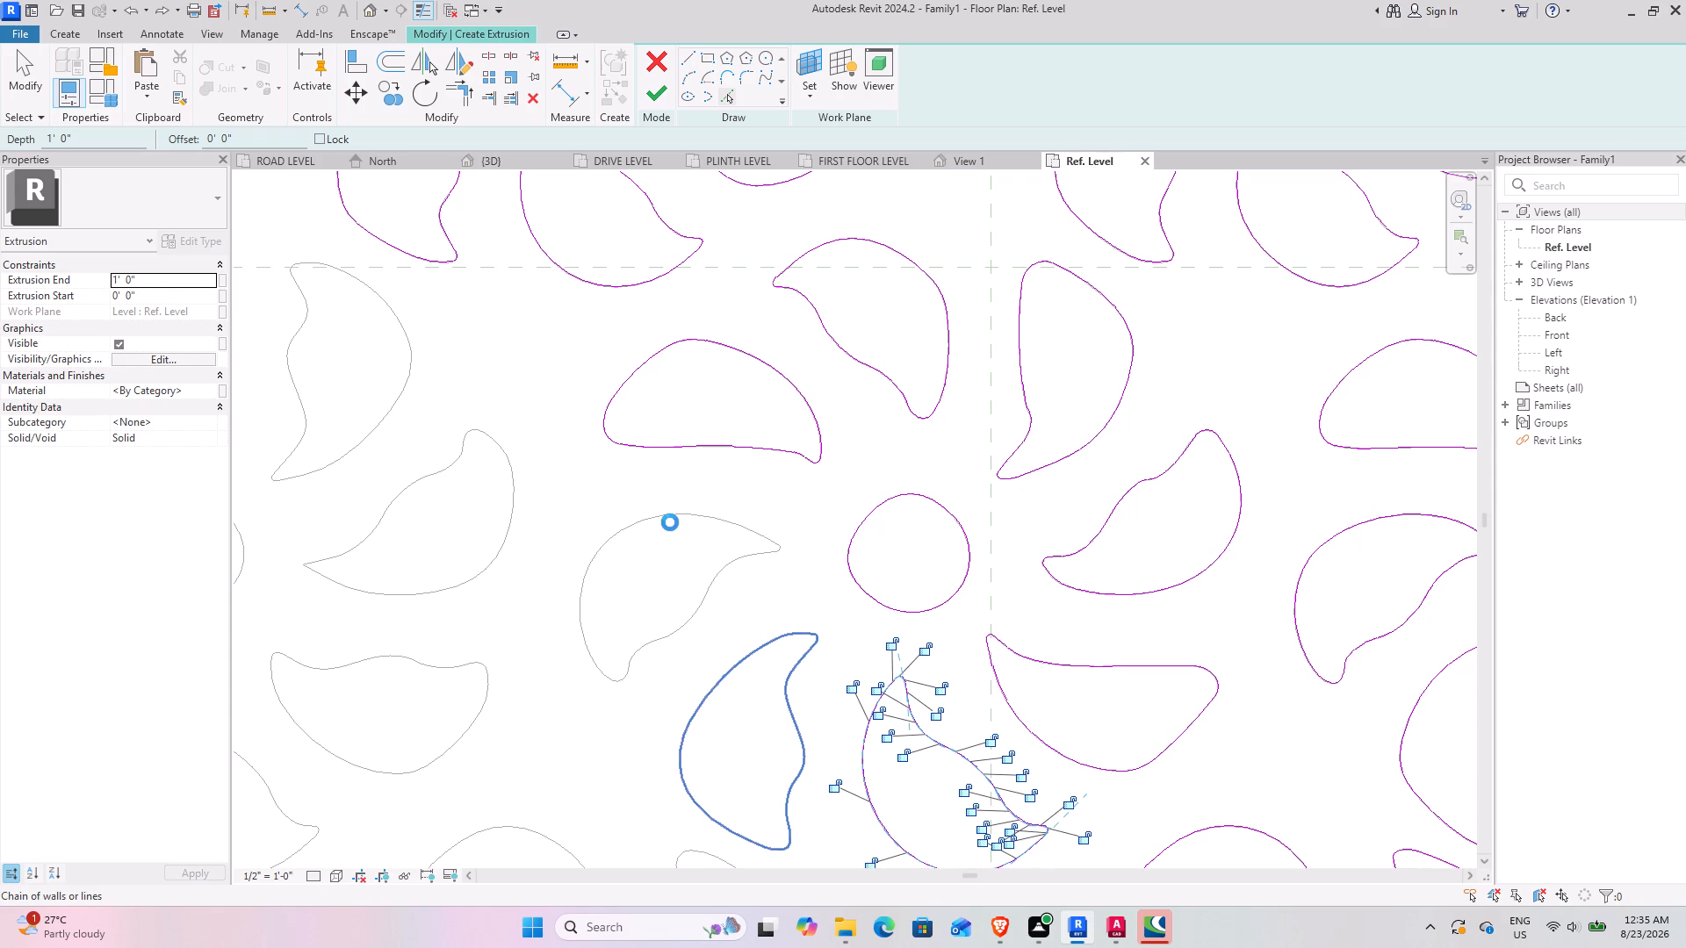
{"action": "key", "text": "Tab"}
{"action": "left_click", "coordinate": [671, 514]}
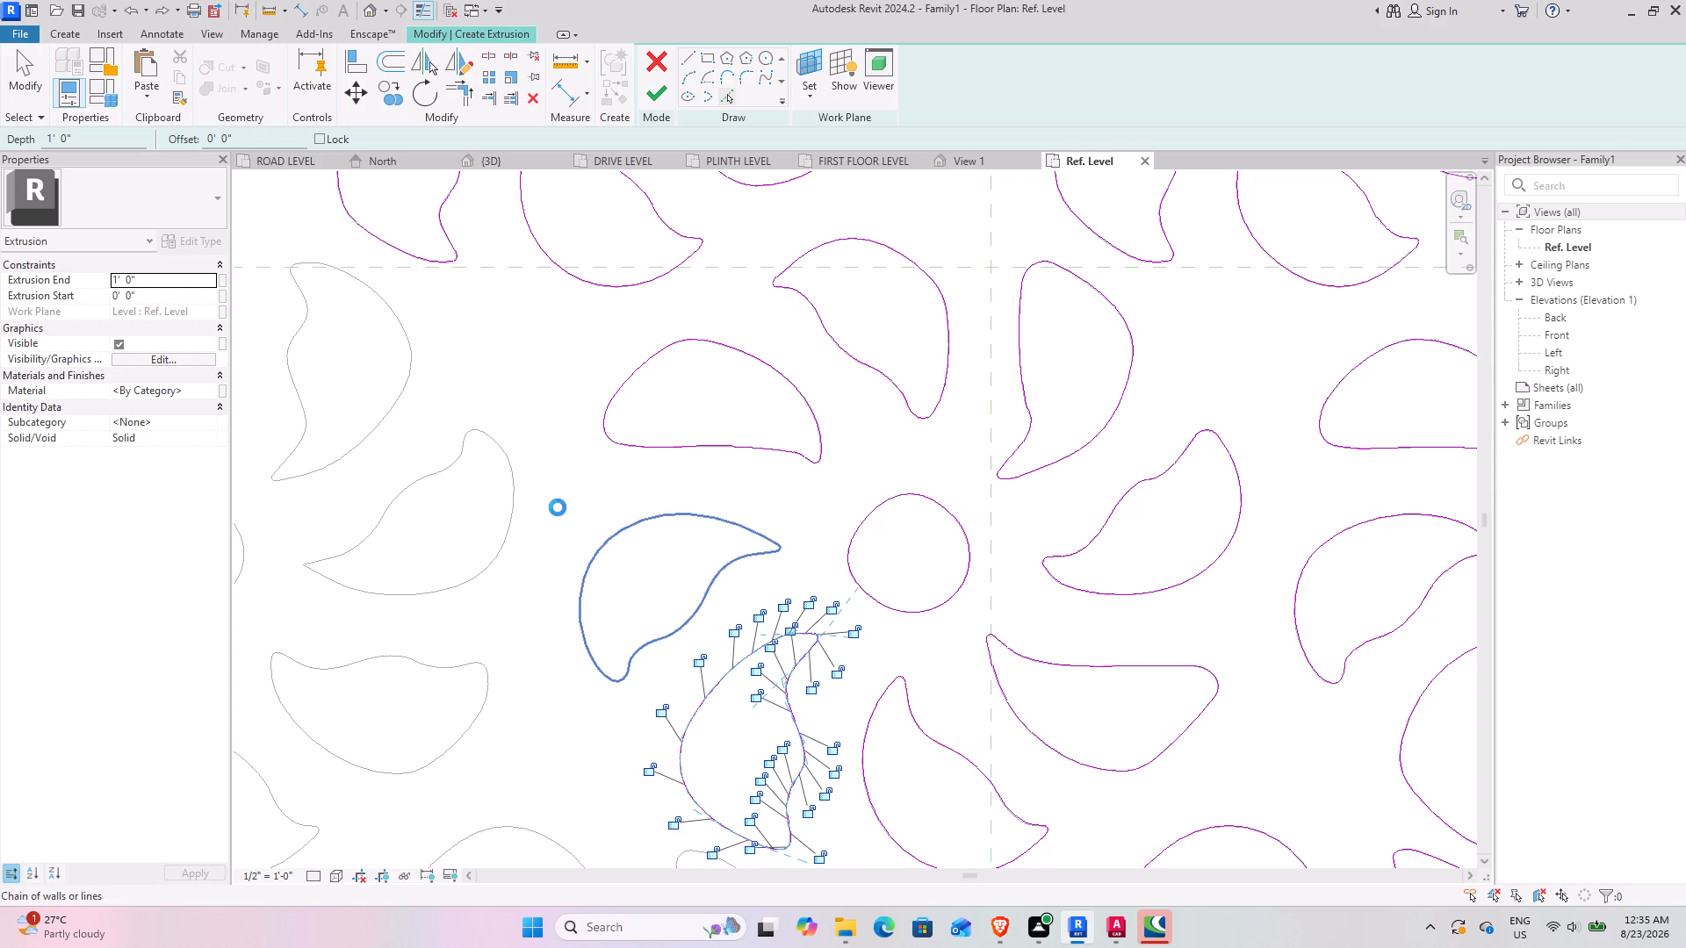
Pick the right petal of the left-border flower just below the horizontal reference plane.
{"action": "key", "text": "Tab"}
{"action": "left_click", "coordinate": [507, 507]}
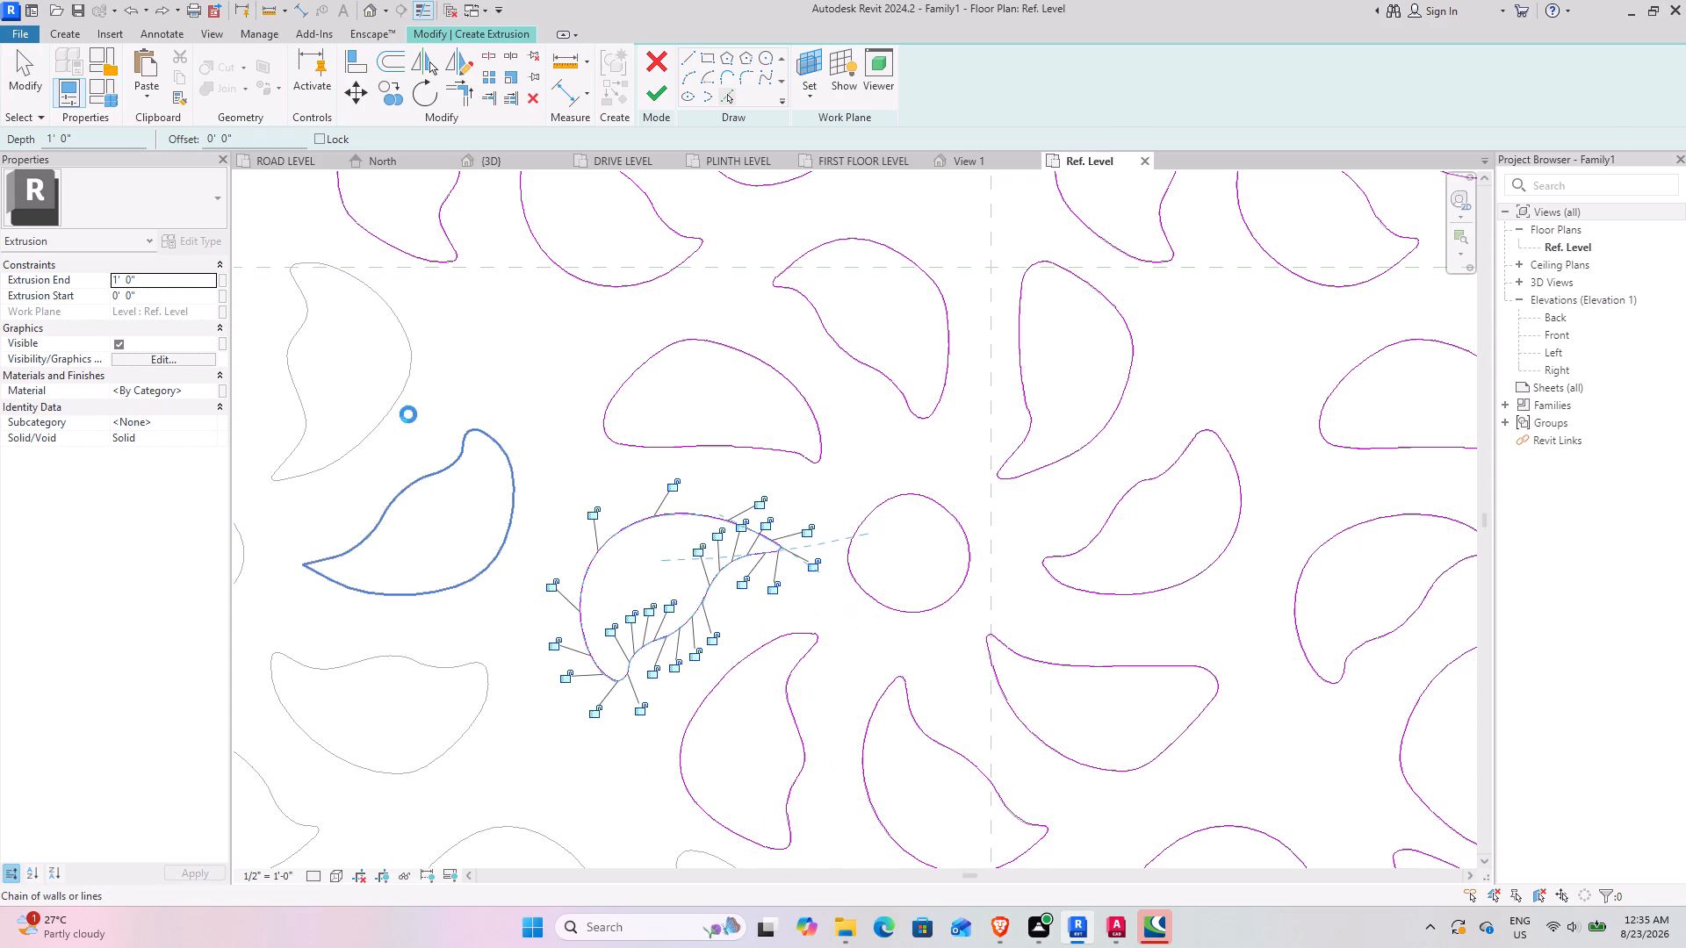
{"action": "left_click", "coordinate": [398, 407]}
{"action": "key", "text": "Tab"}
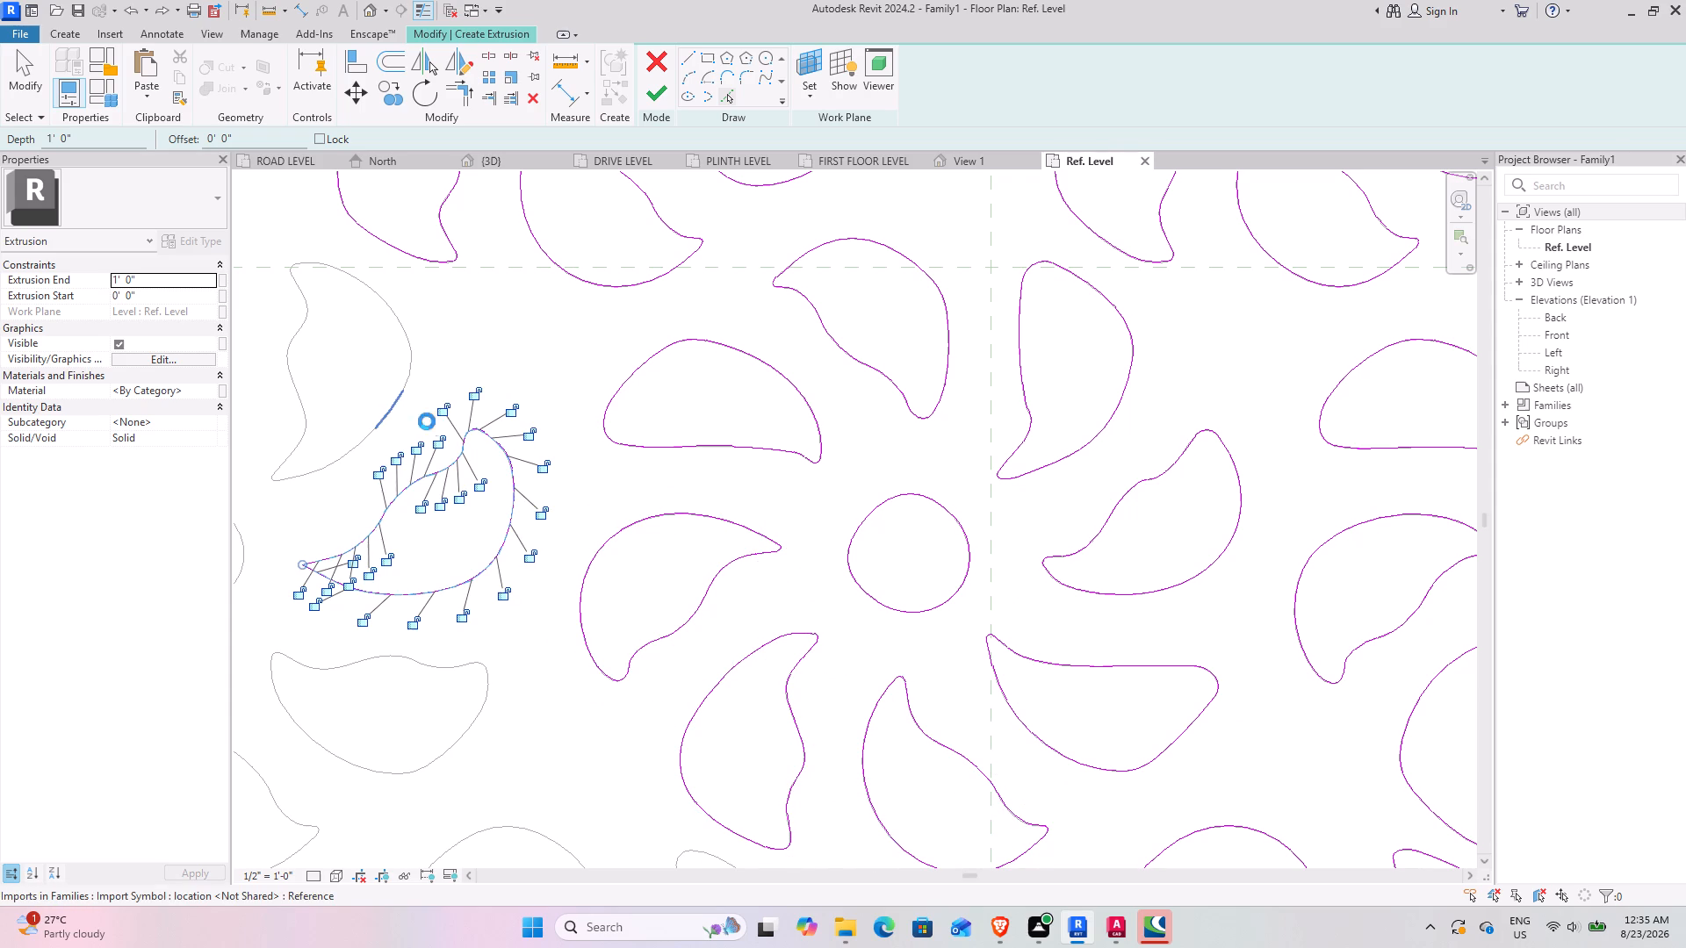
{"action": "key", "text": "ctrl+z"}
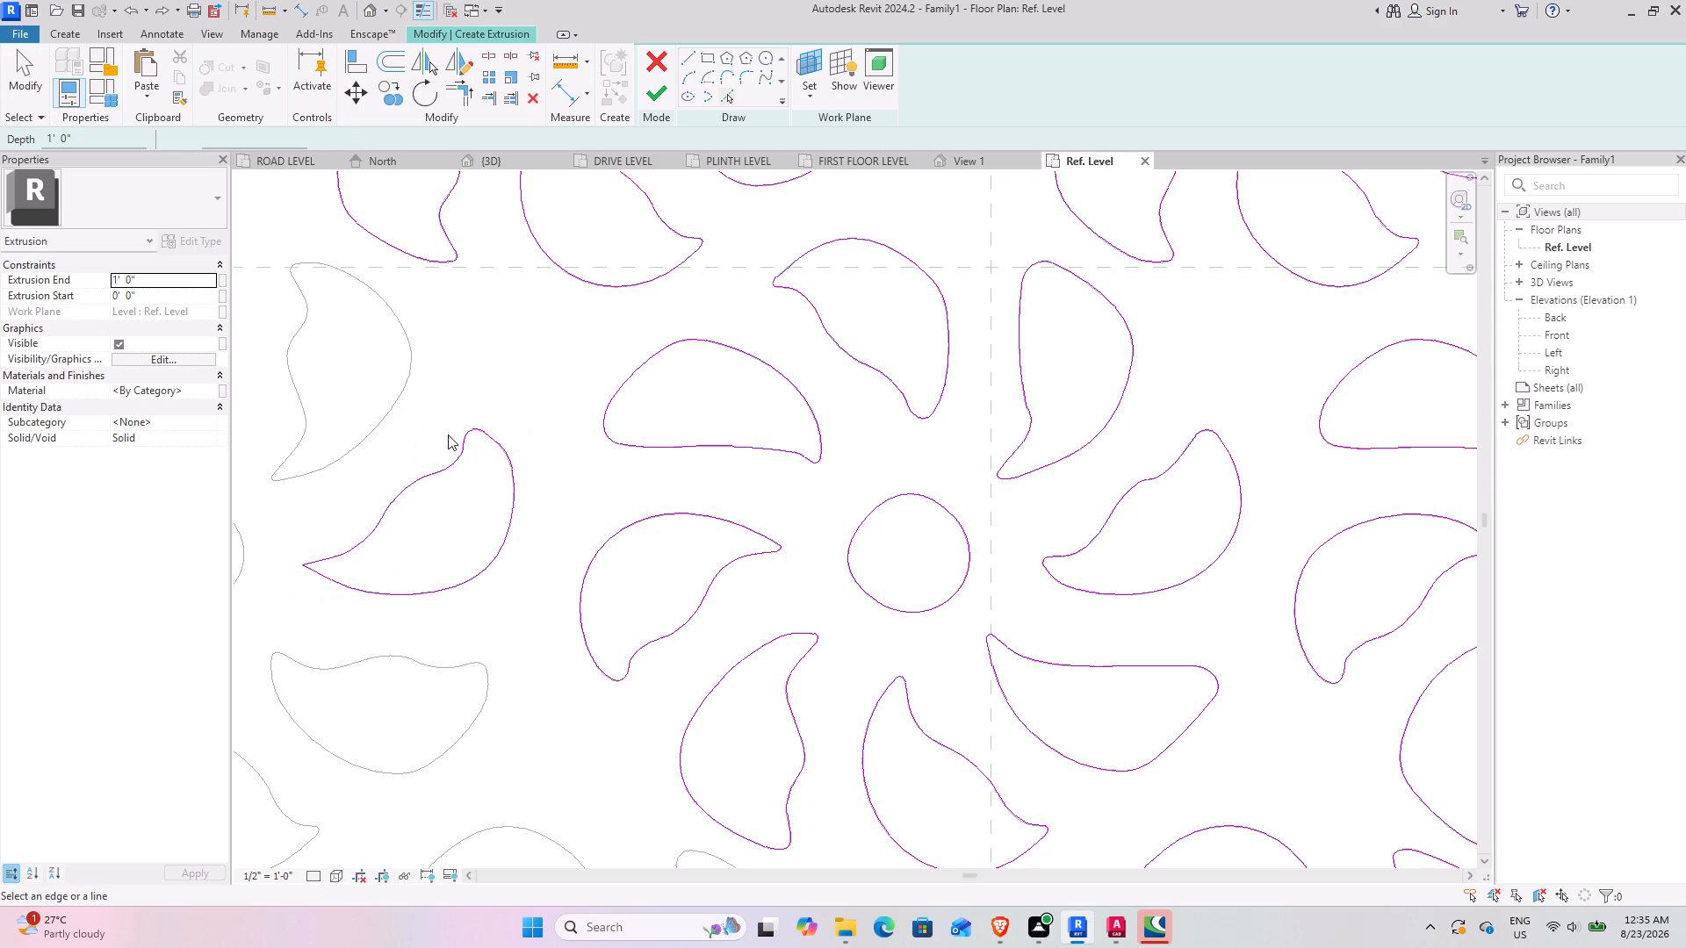
Pick the left-border flower's upper-right, top and upper-left petals and its centre hole as closed loops.
{"action": "key", "text": "Tab"}
{"action": "left_click", "coordinate": [387, 410]}
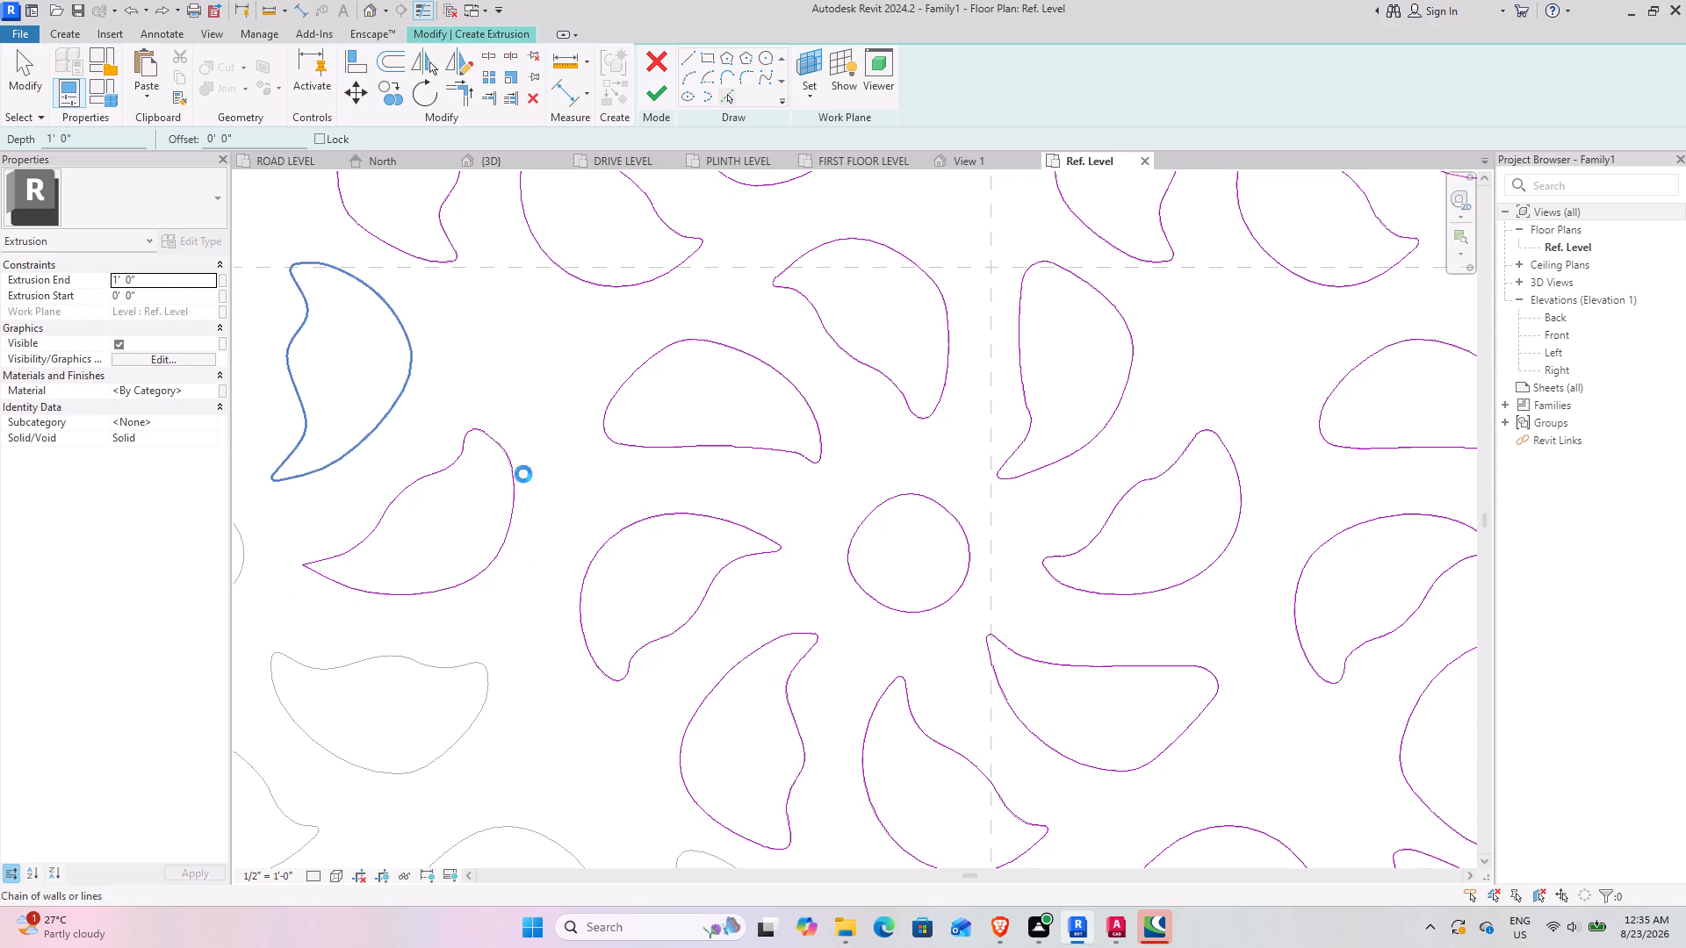
{"action": "middle_click_drag", "start_coordinate": [544, 499], "coordinate": [964, 506]}
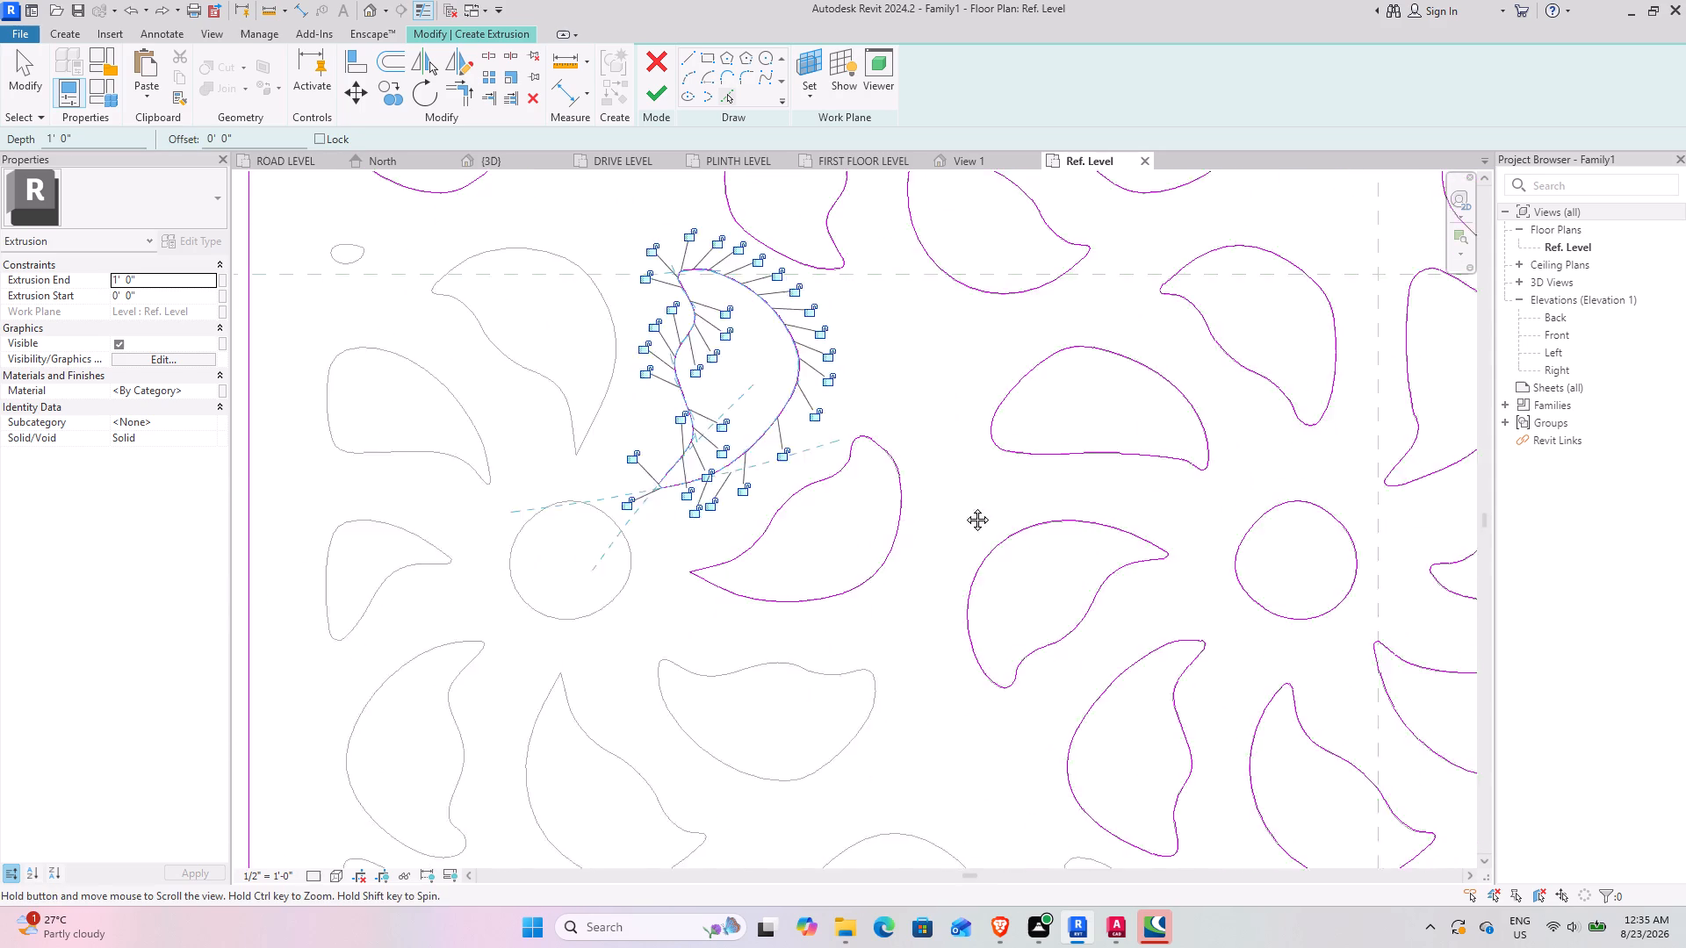
{"action": "middle_click_drag", "start_coordinate": [964, 506], "coordinate": [1158, 416]}
{"action": "key", "text": "Tab"}
{"action": "left_click", "coordinate": [732, 269]}
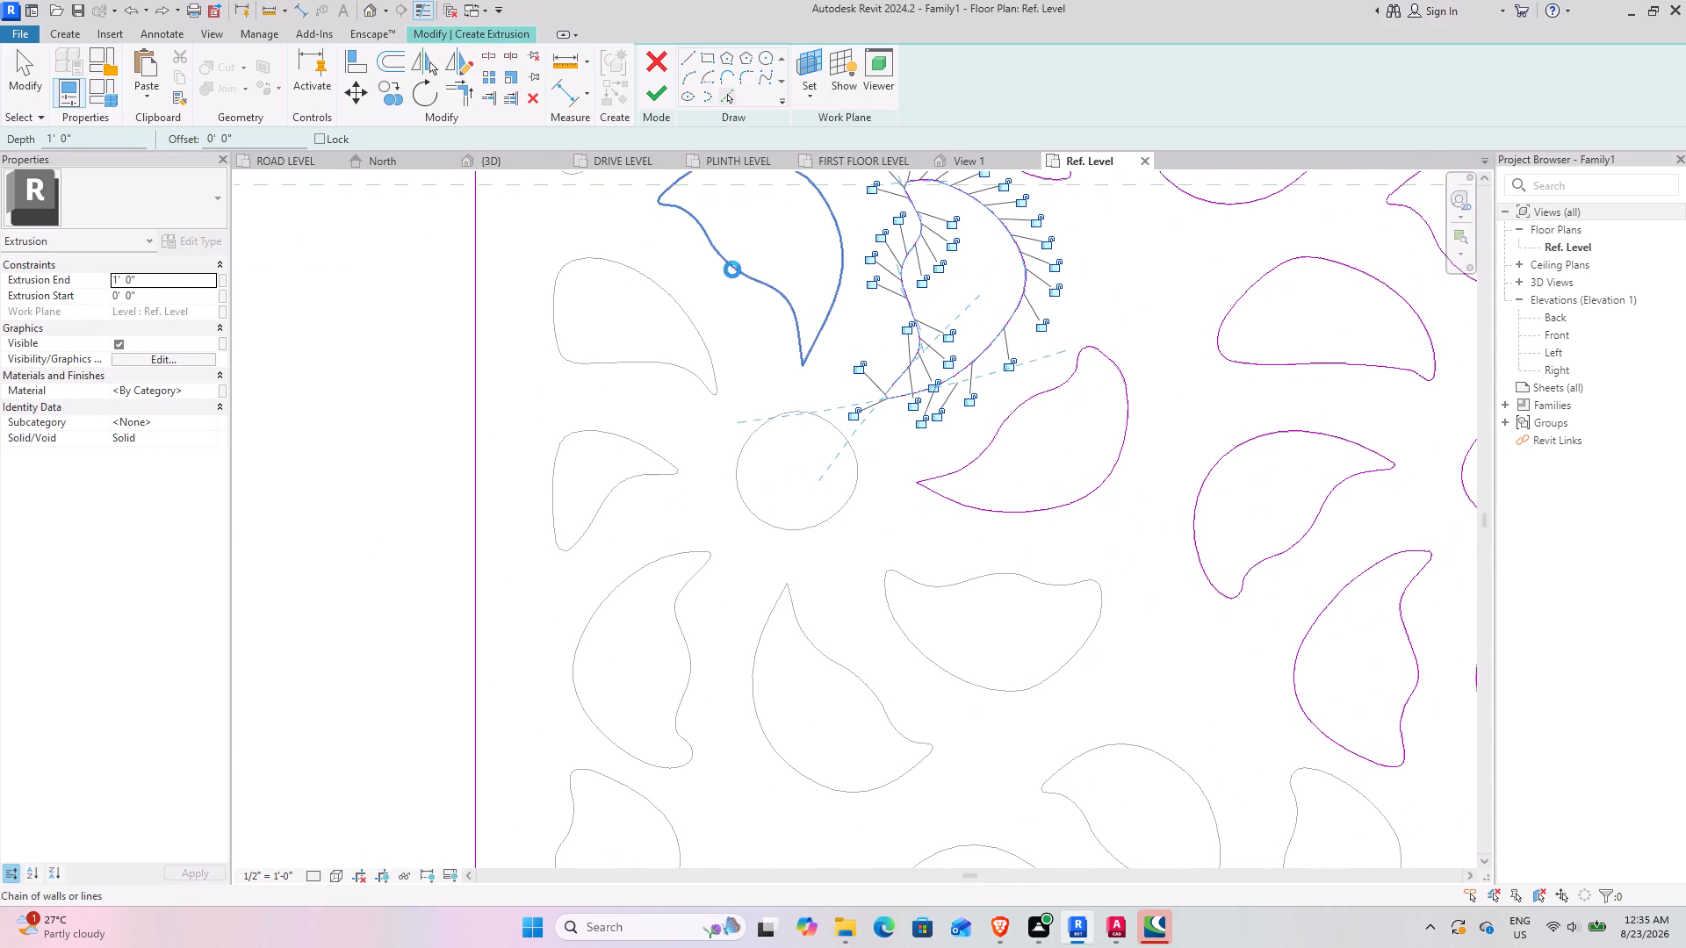
{"action": "key", "text": "Tab"}
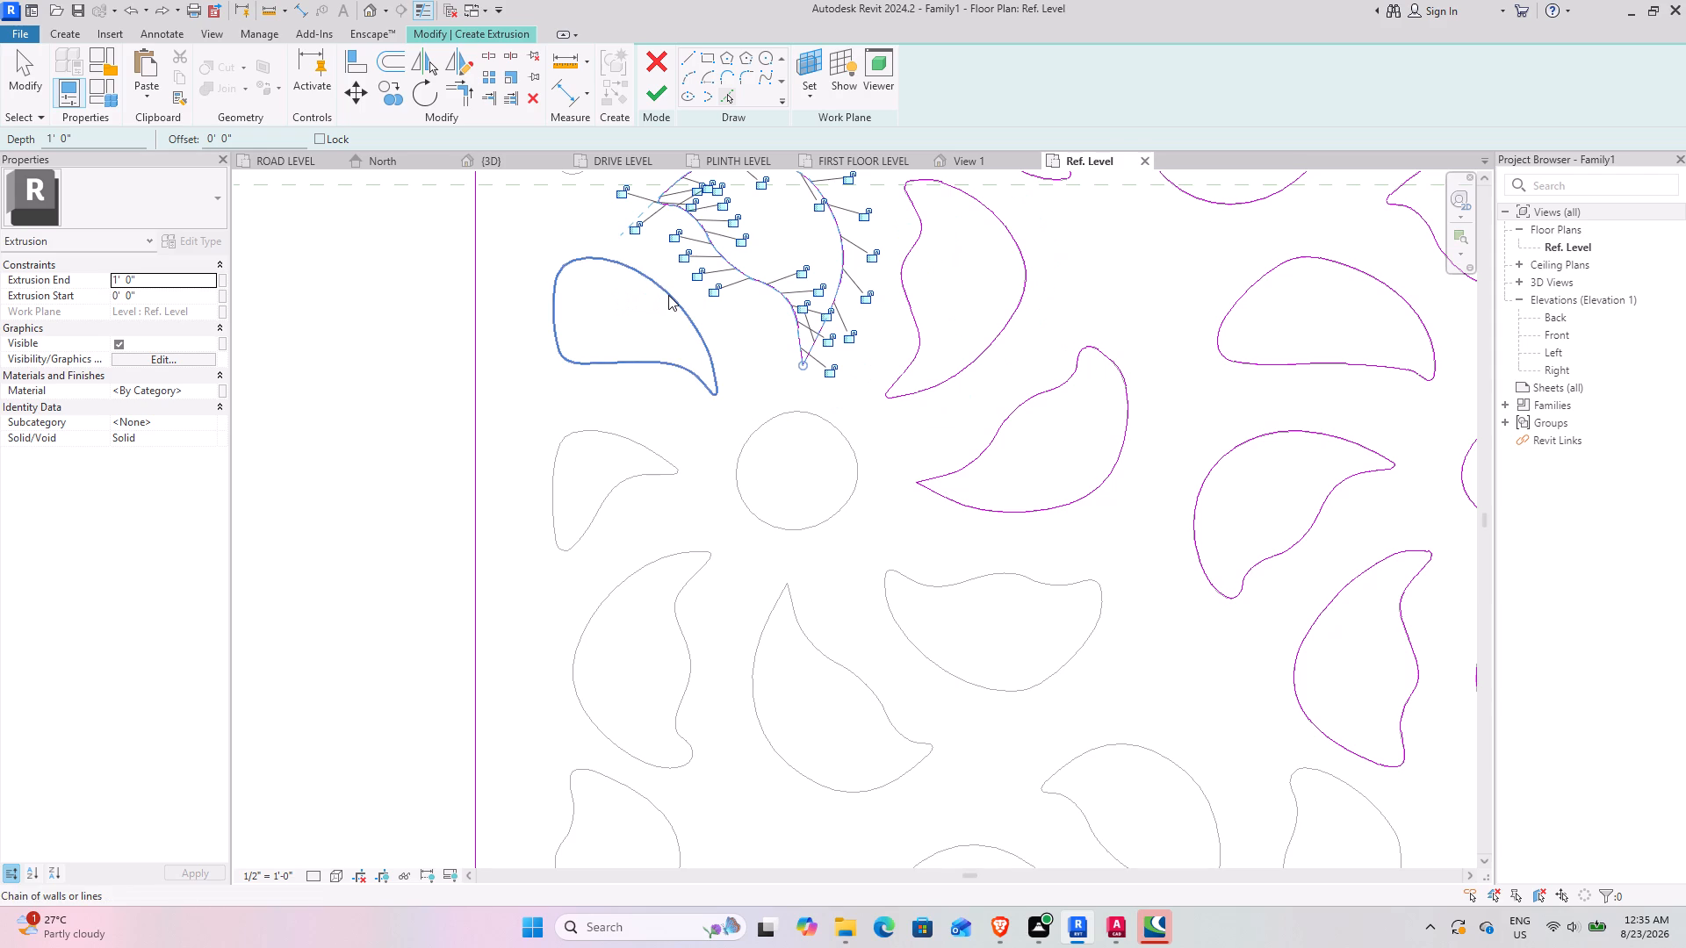
{"action": "left_click", "coordinate": [668, 295]}
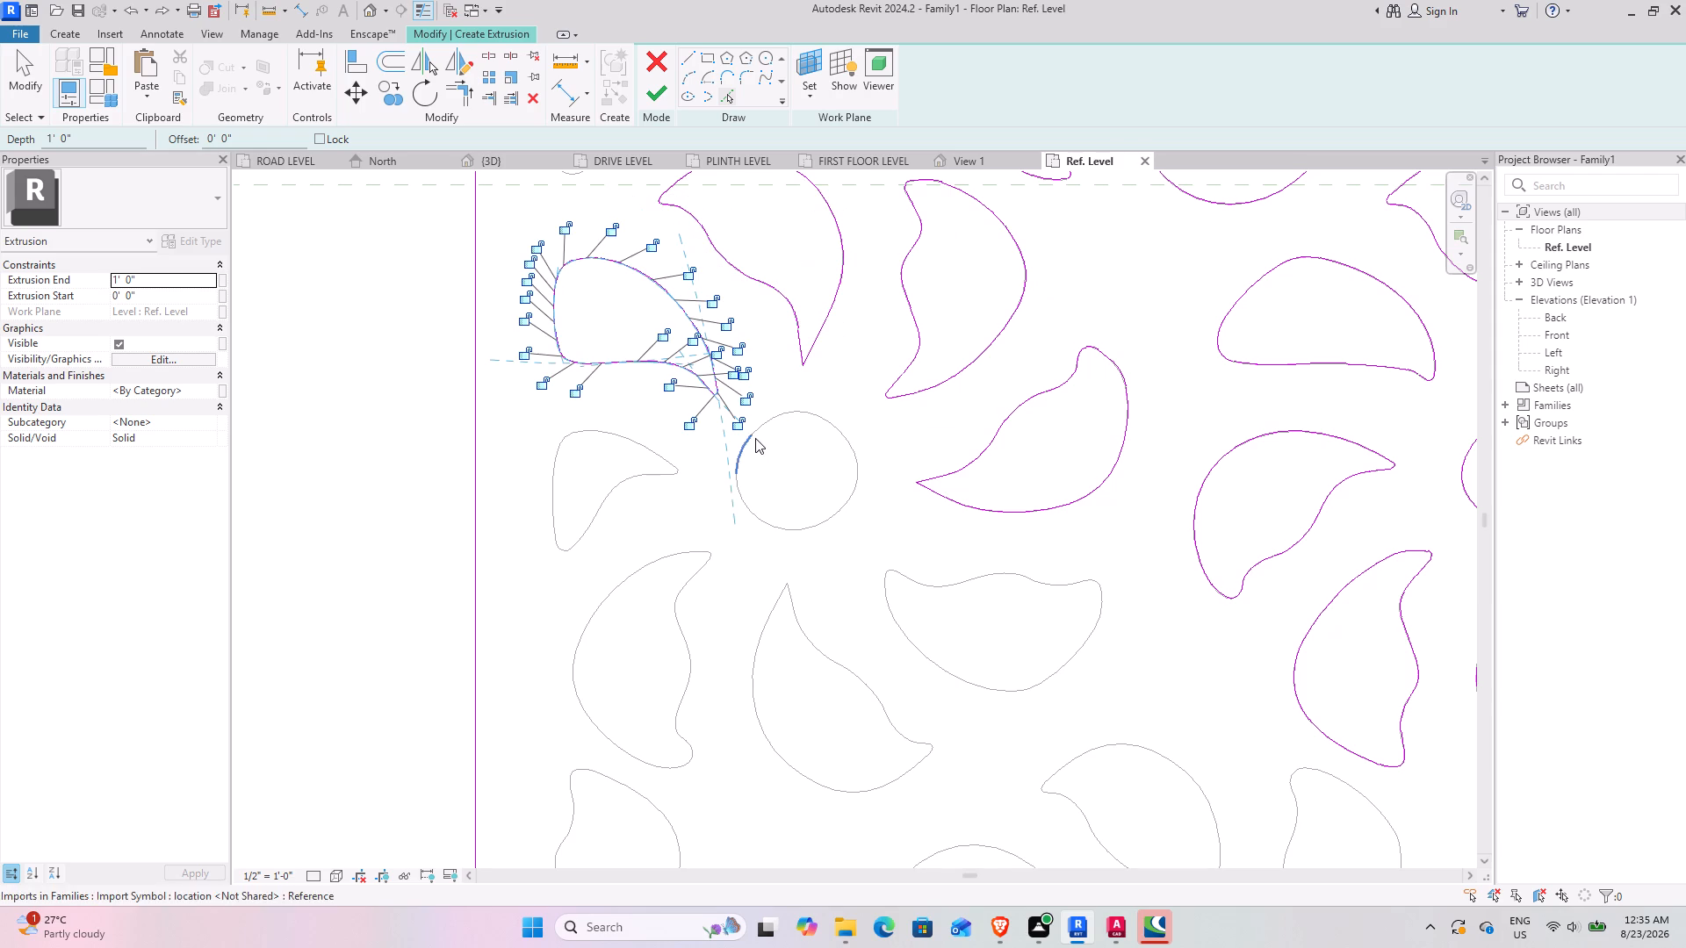
{"action": "key", "text": "Tab"}
{"action": "left_click", "coordinate": [755, 438]}
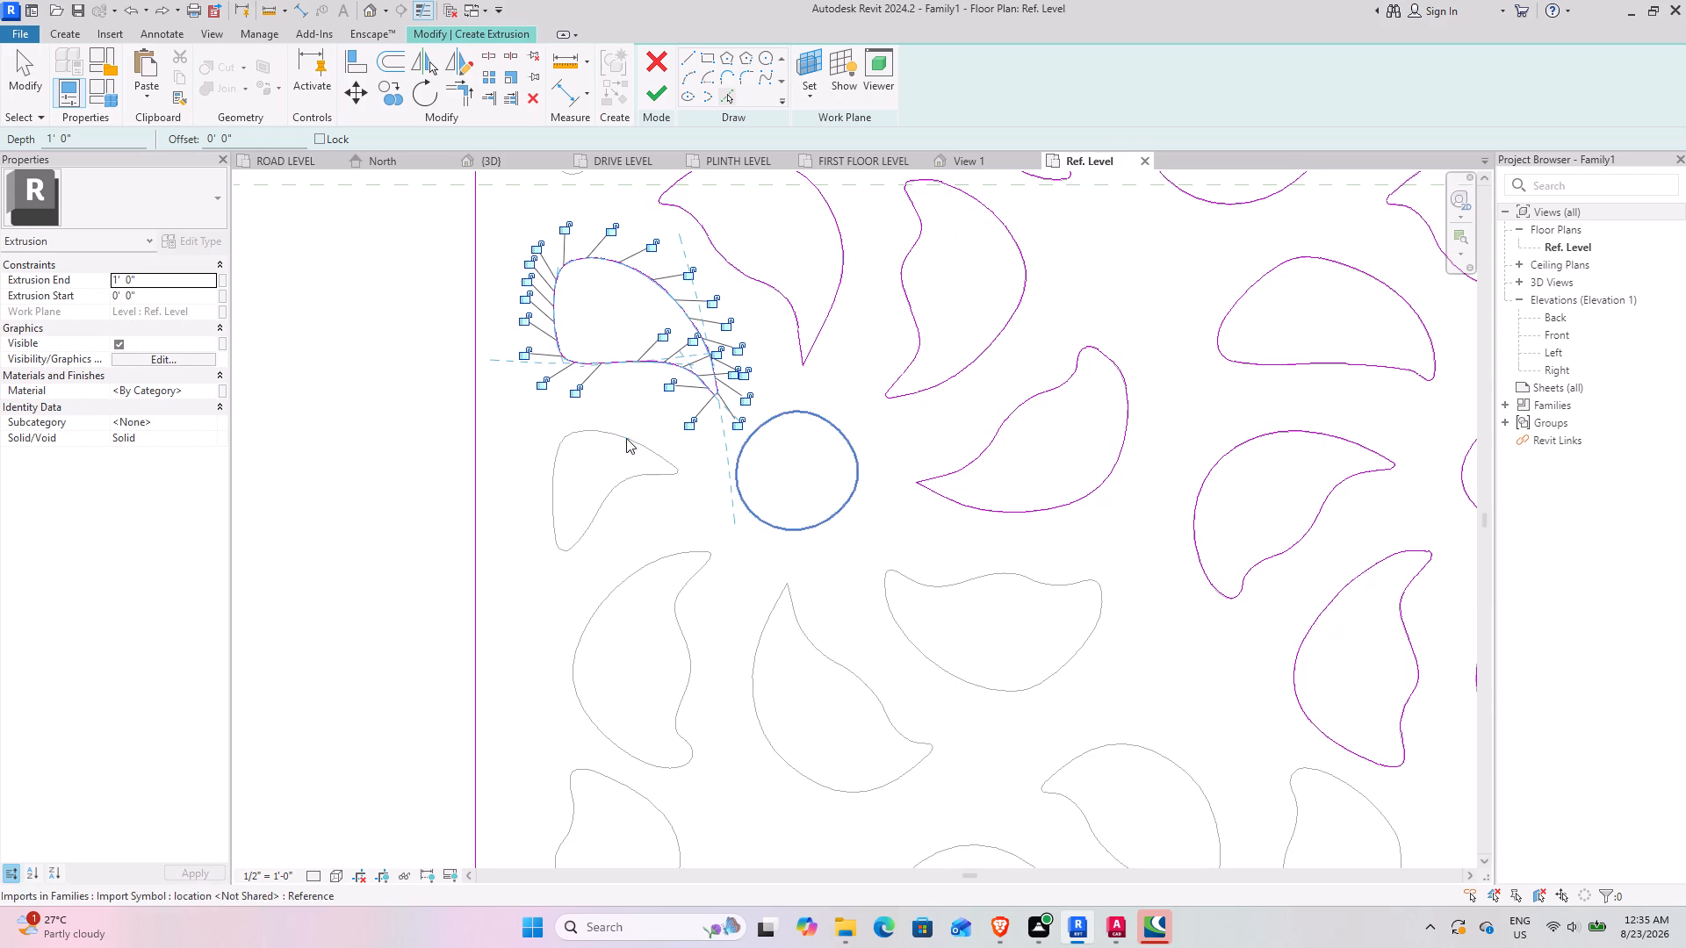
Pick the remaining left, lower-left, bottom and lower-right petals of the same left-border flower as closed loops.
{"action": "key", "text": "Tab"}
{"action": "left_click", "coordinate": [626, 438]}
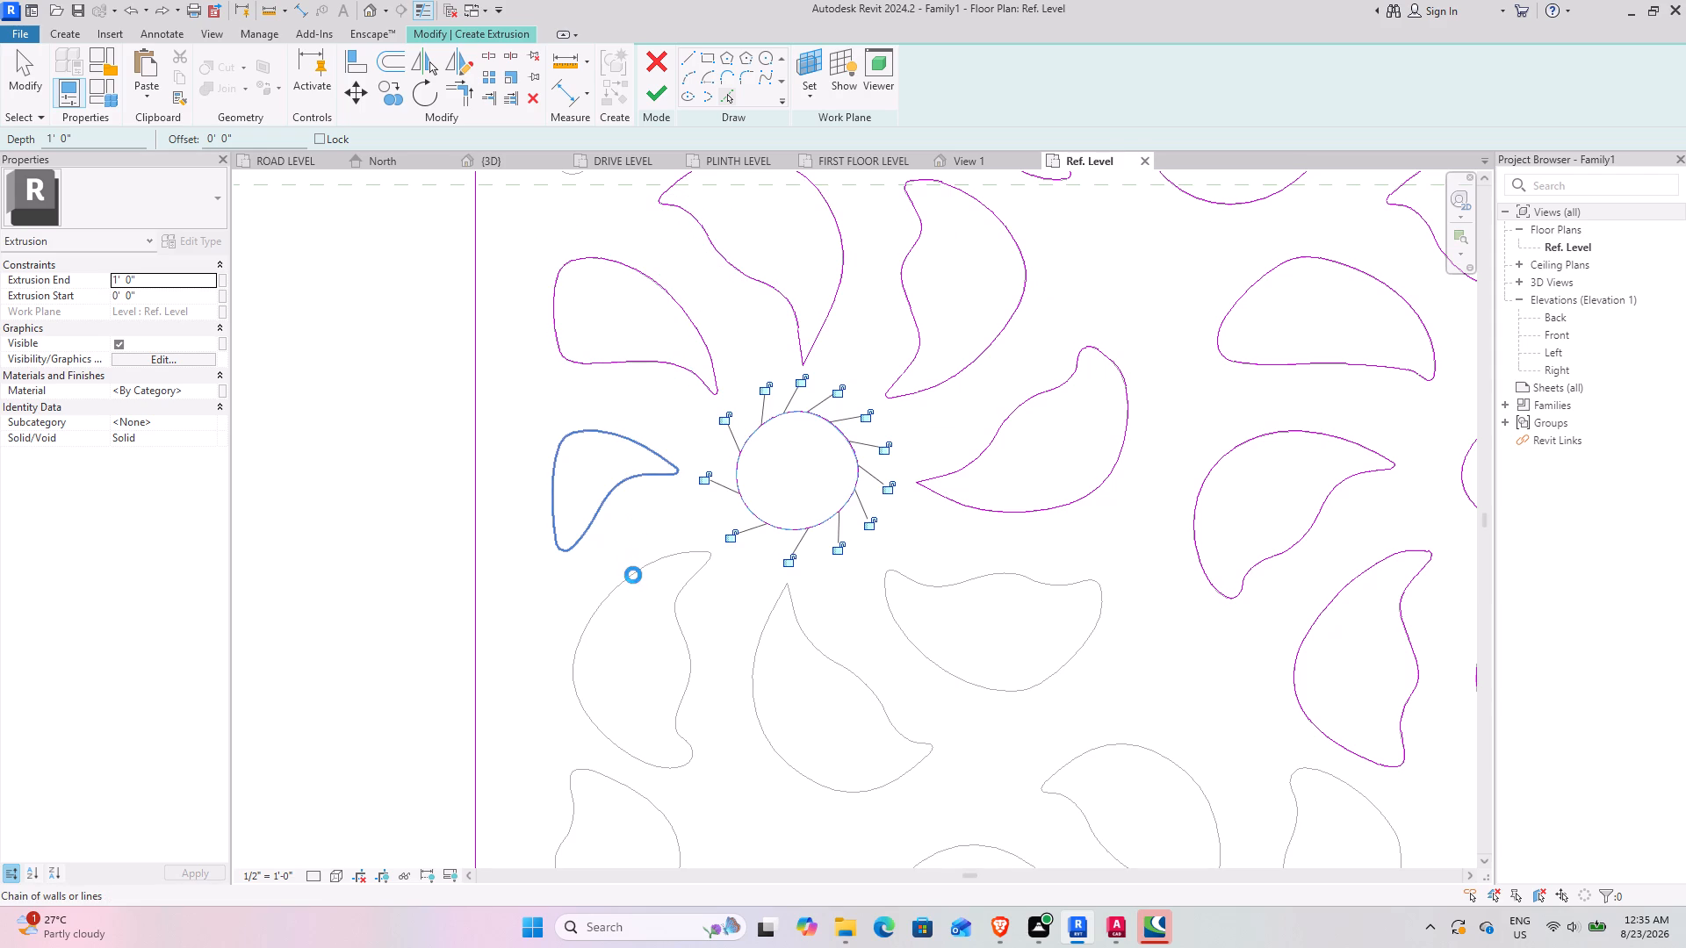
{"action": "key", "text": "Tab"}
{"action": "left_click", "coordinate": [633, 575]}
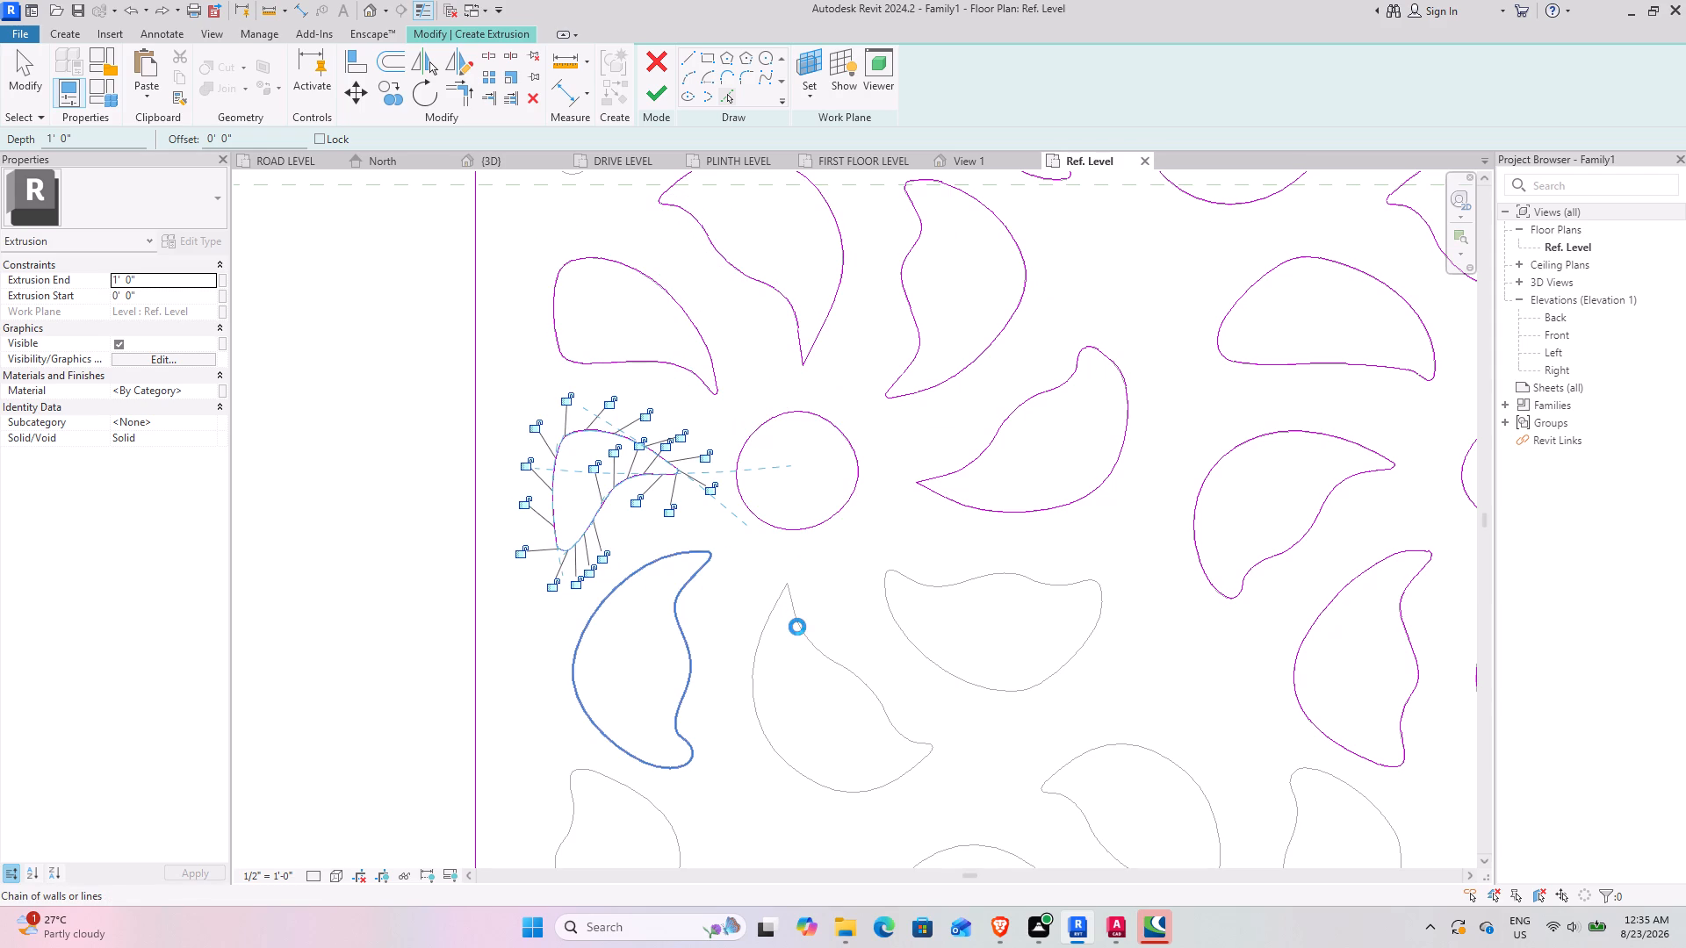
{"action": "key", "text": "Tab"}
{"action": "left_click", "coordinate": [797, 627]}
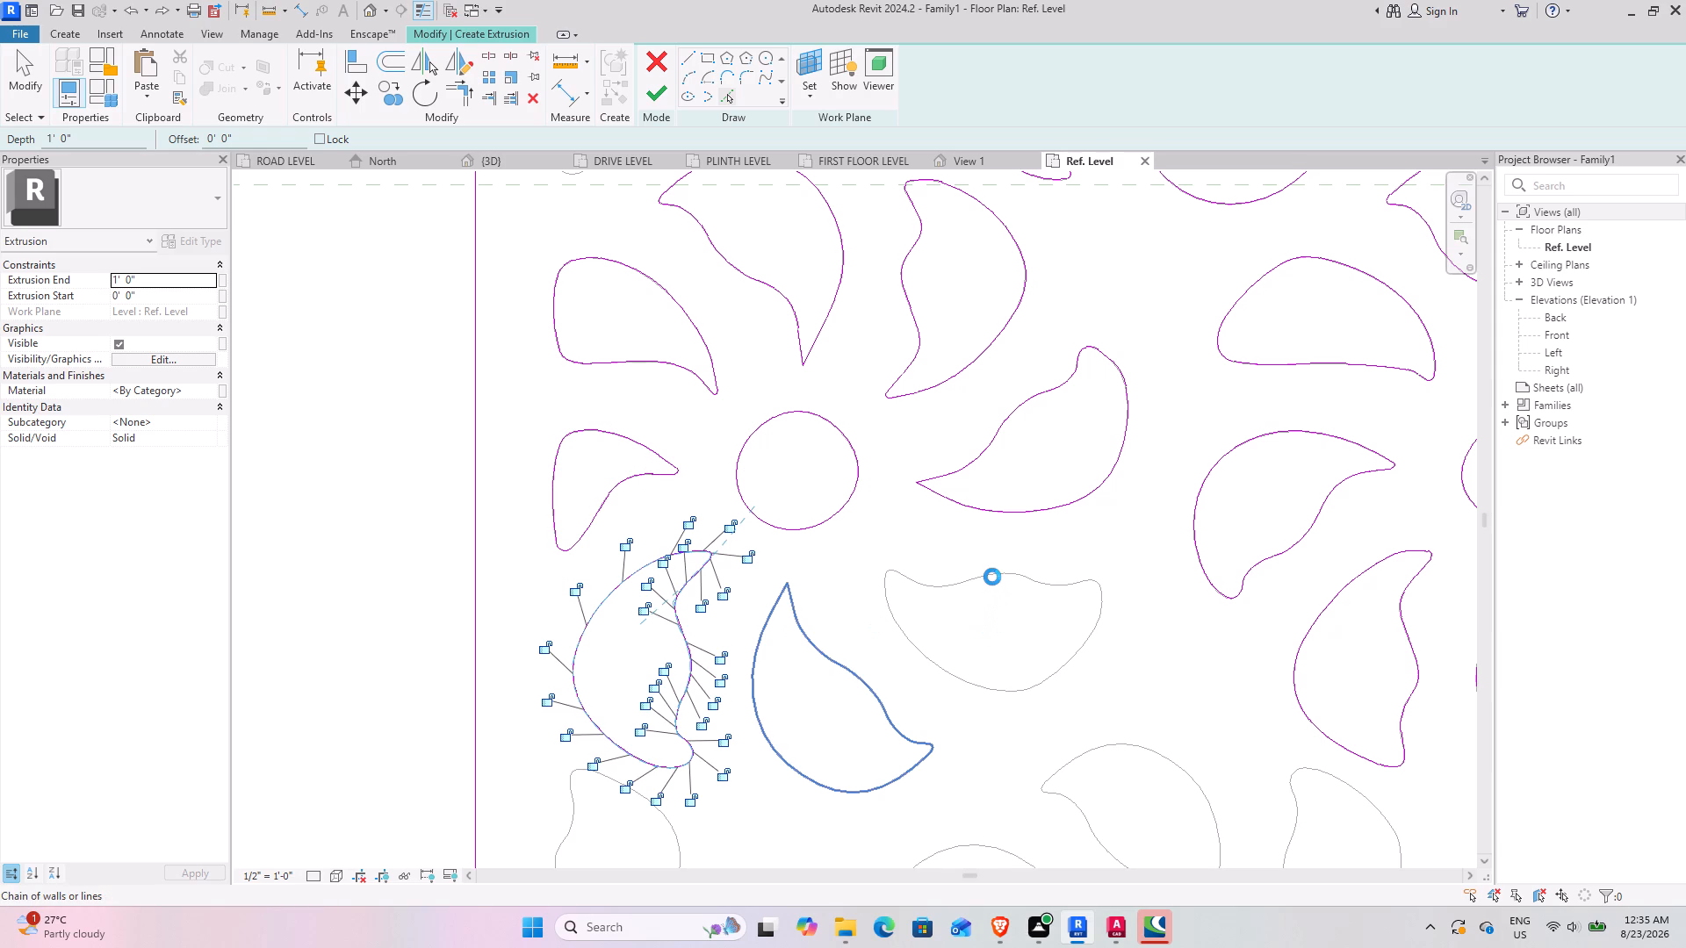
{"action": "key", "text": "Tab"}
{"action": "left_click", "coordinate": [992, 577]}
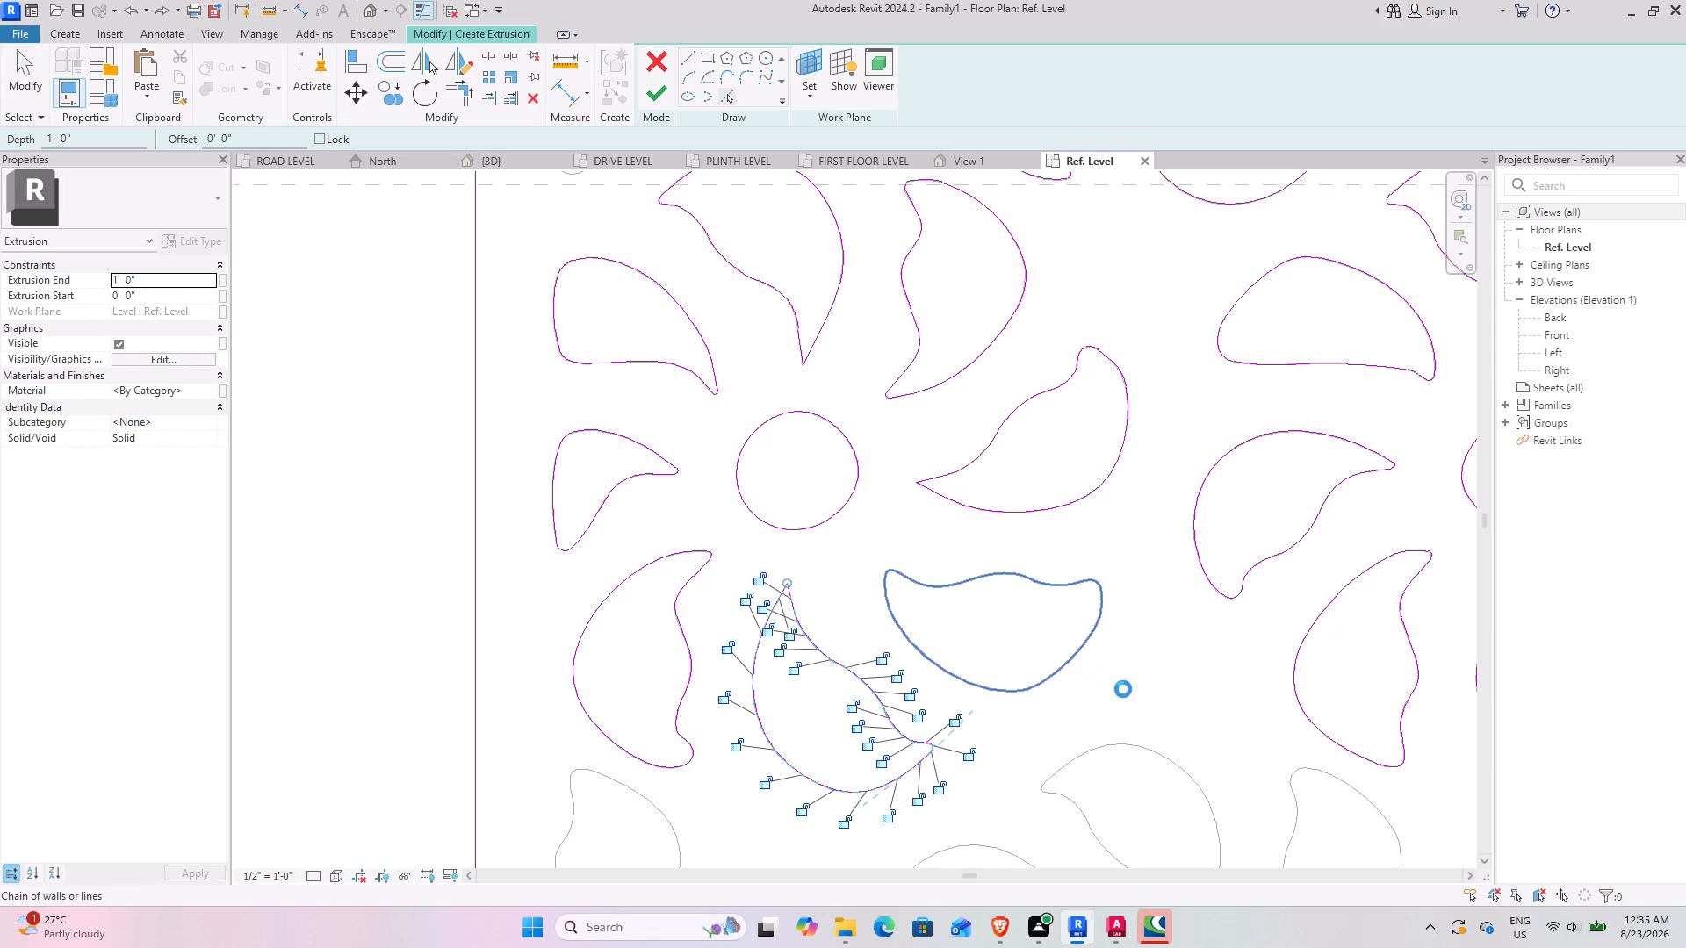
Pick the upper two petals of the partial flower against the left border in the next row down.
{"action": "middle_click_drag", "start_coordinate": [1113, 687], "coordinate": [857, 263]}
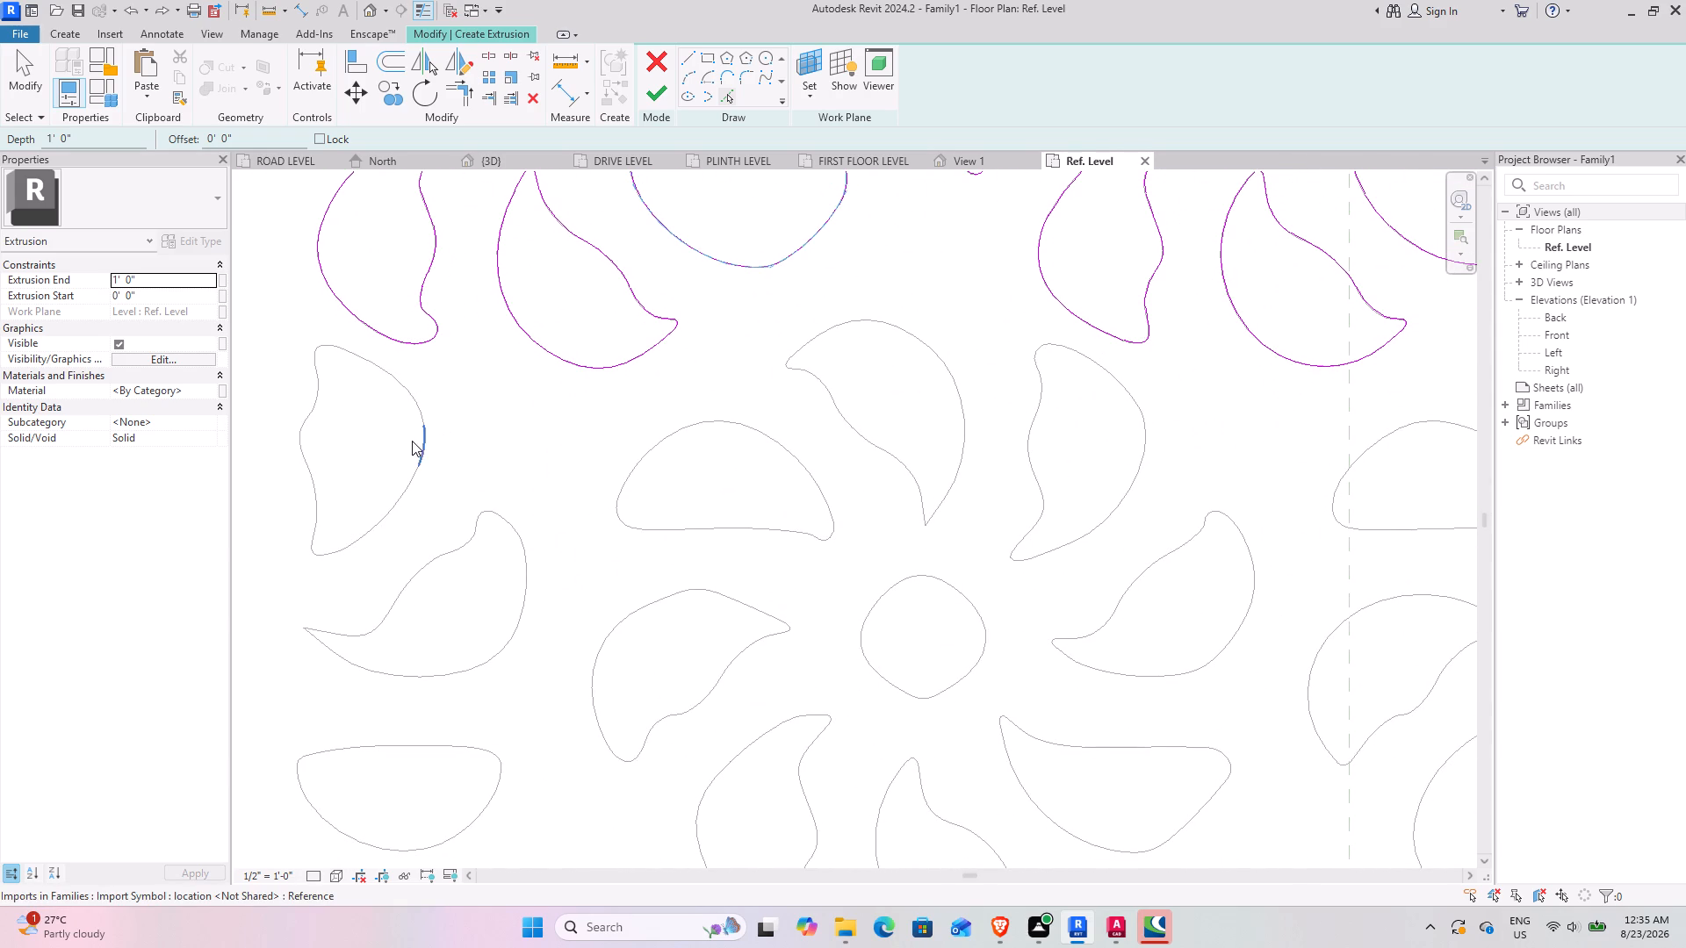
{"action": "key", "text": "Tab"}
{"action": "left_click", "coordinate": [422, 442]}
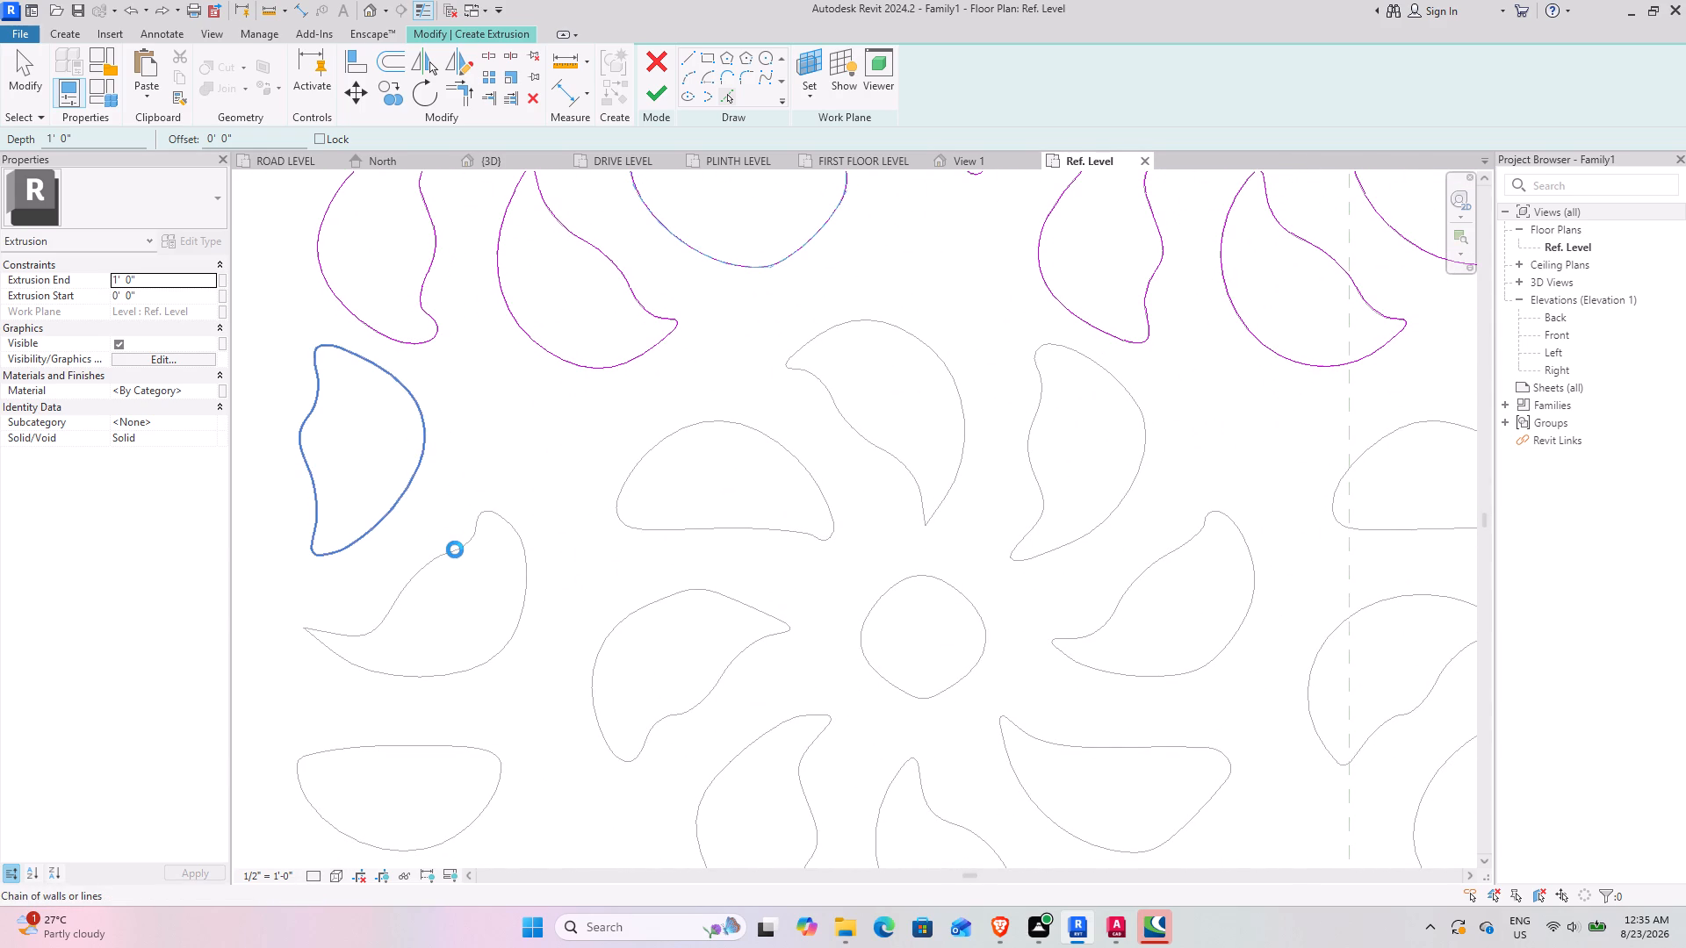
{"action": "key", "text": "Tab"}
{"action": "left_click", "coordinate": [455, 549]}
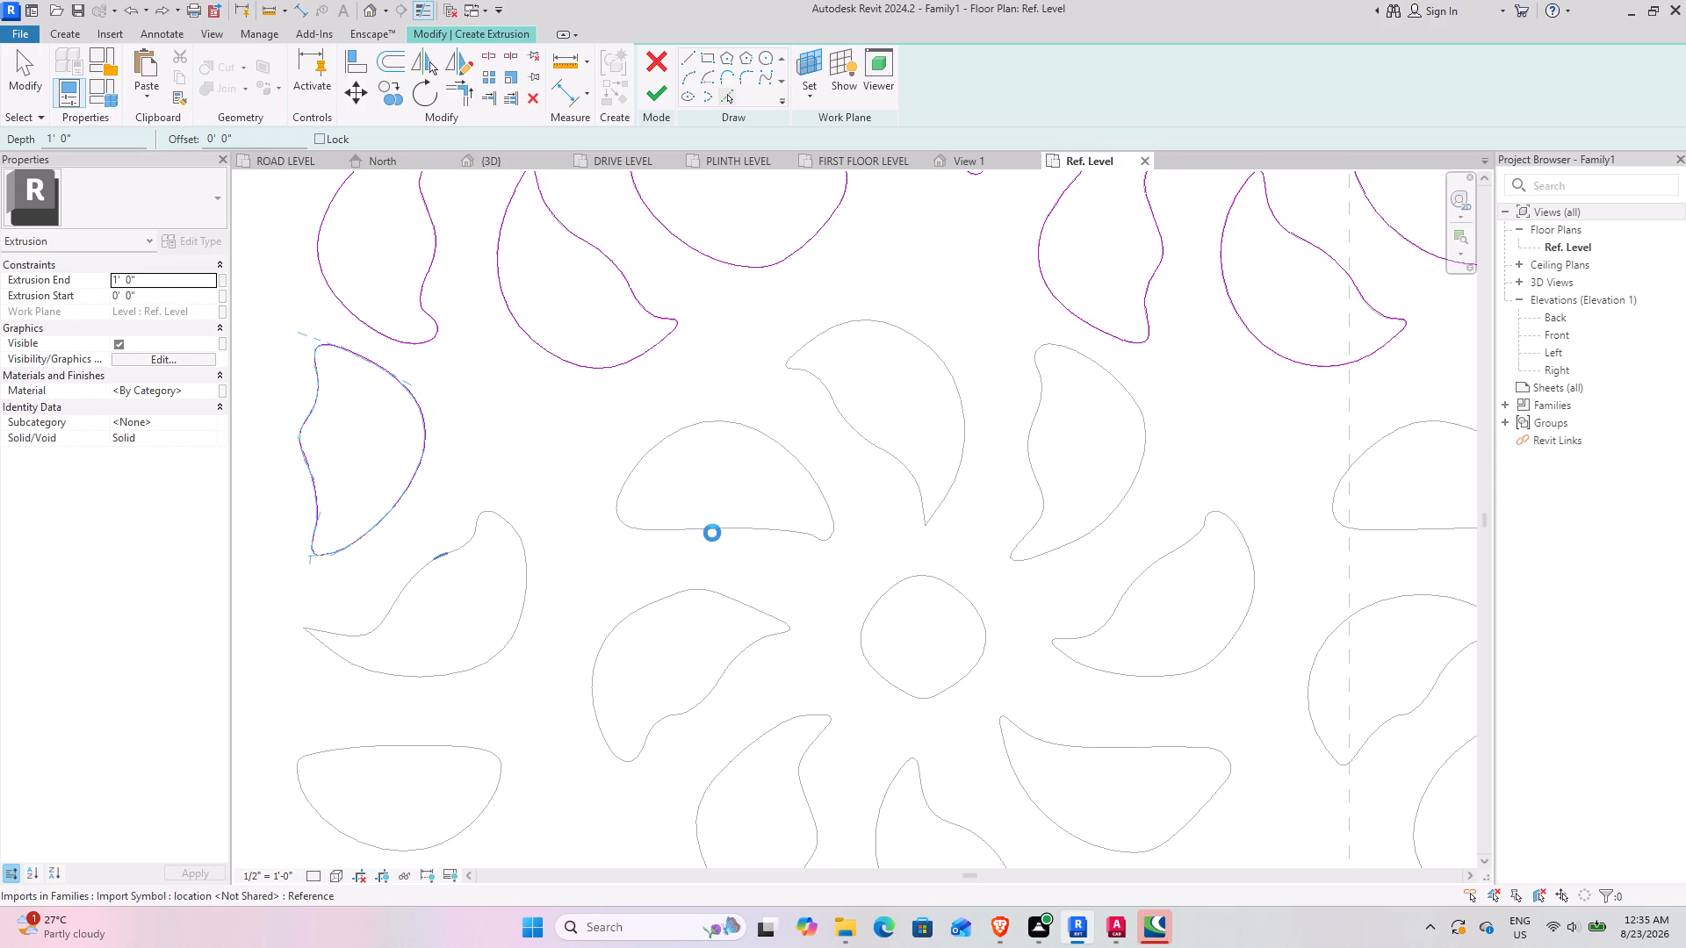
Pick the upper-left, top, upper-right and right petals of the full flower beside that partial left-border flower.
{"action": "key", "text": "Tab"}
{"action": "left_click", "coordinate": [713, 530]}
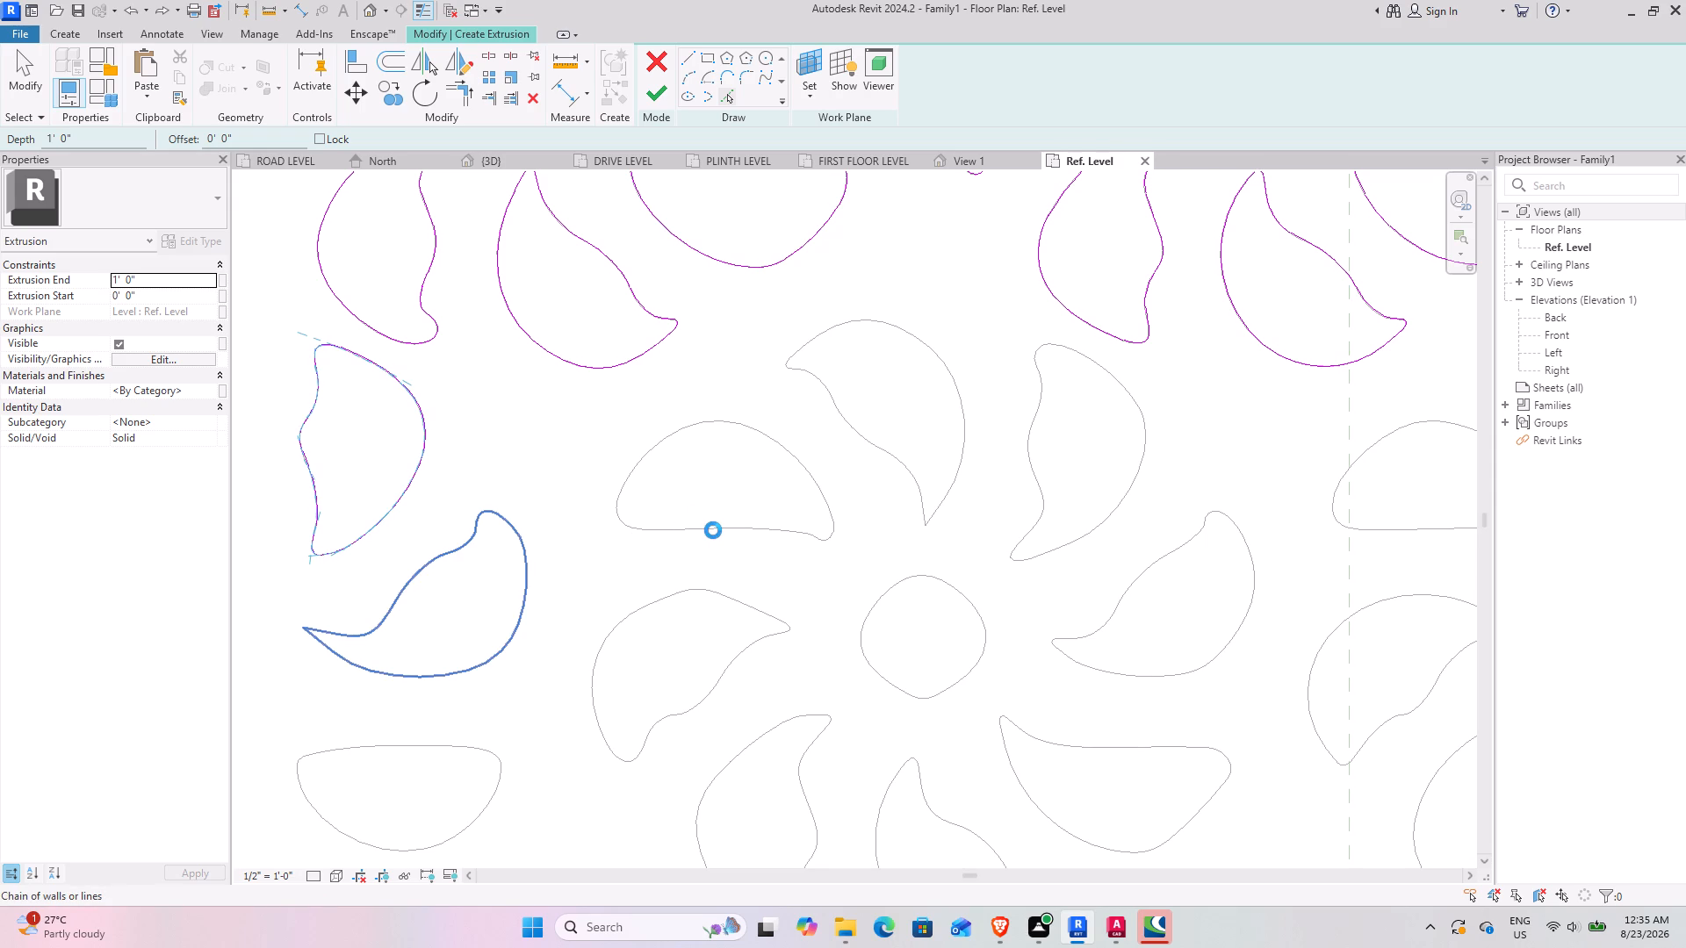
{"action": "key", "text": "Tab"}
{"action": "left_click", "coordinate": [850, 319]}
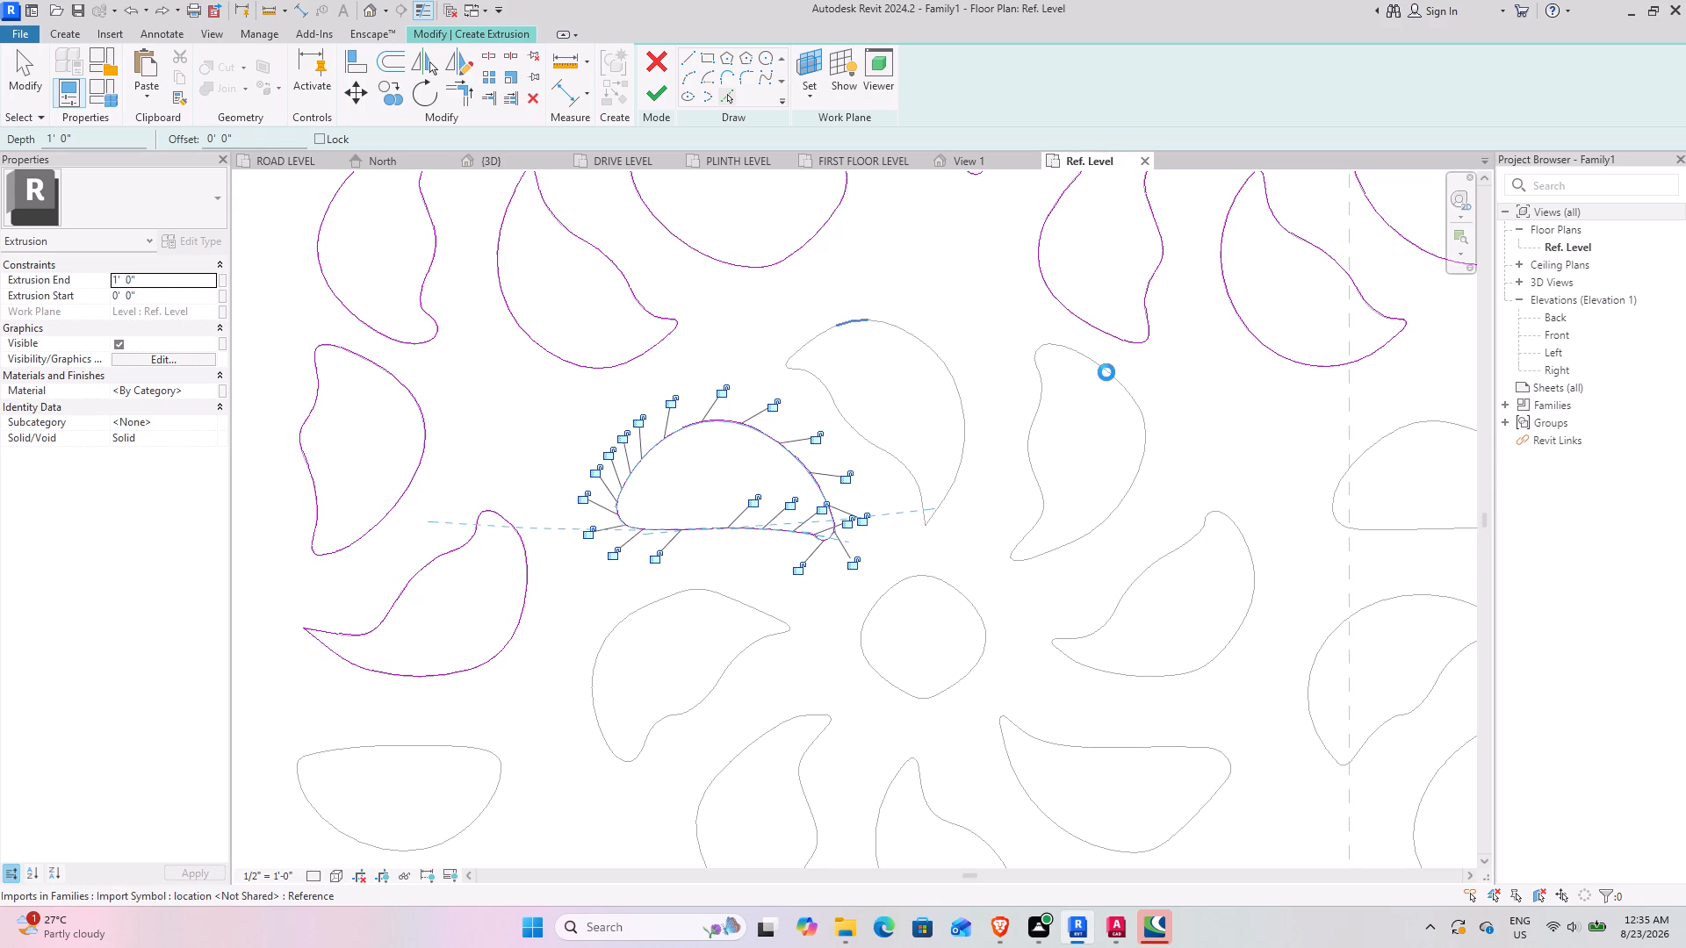
{"action": "key", "text": "Tab"}
{"action": "left_click", "coordinate": [1106, 372]}
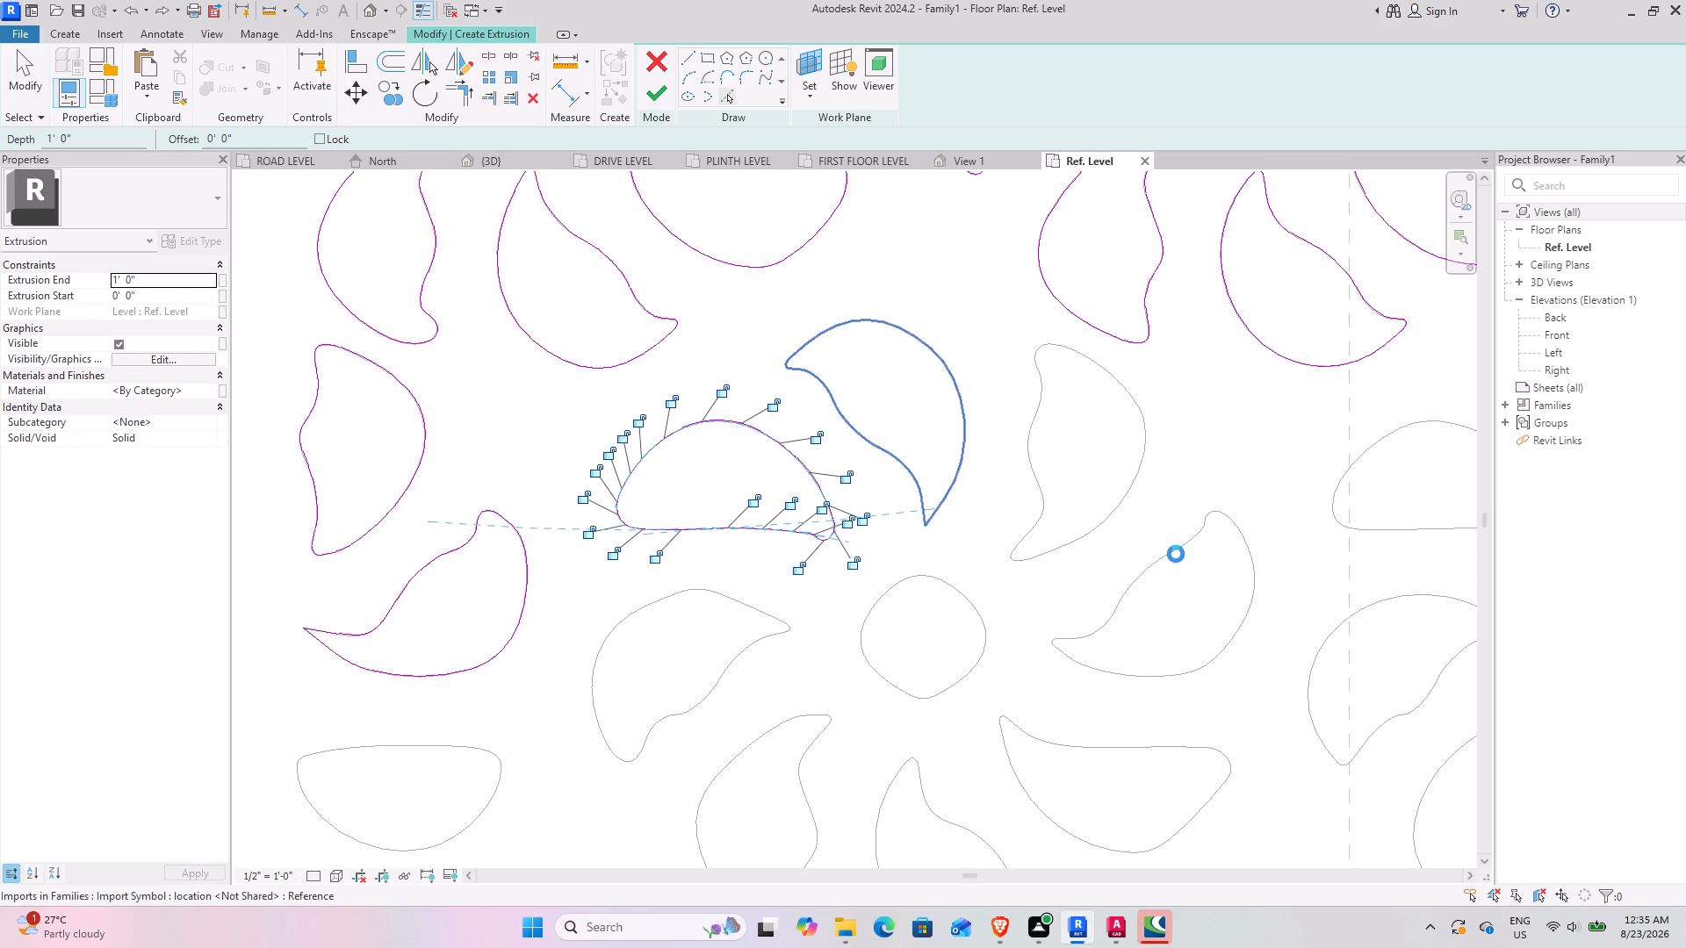
{"action": "key", "text": "Tab"}
{"action": "left_click", "coordinate": [1171, 551]}
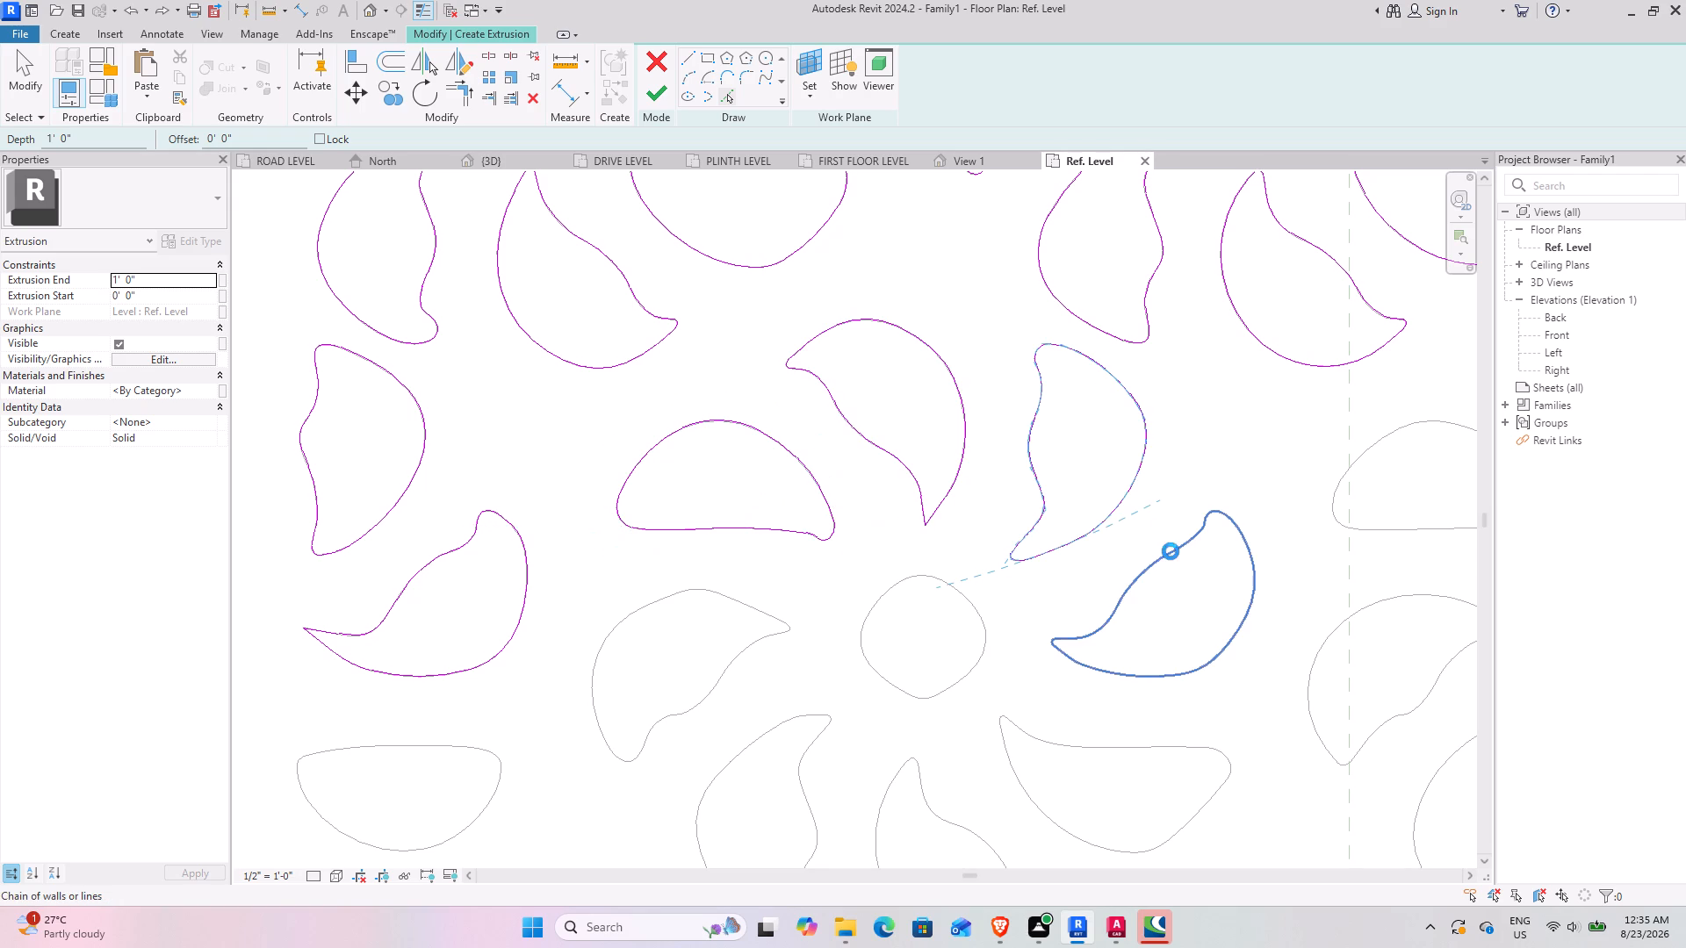
Pick the same full flower's lower-right petal, centre hole, and left, lower-left and bottom petals as closed loops.
{"action": "key", "text": "Tab"}
{"action": "left_click", "coordinate": [1100, 748]}
{"action": "key", "text": "Tab"}
{"action": "left_click", "coordinate": [947, 690]}
{"action": "key", "text": "Tab"}
{"action": "left_click", "coordinate": [711, 592]}
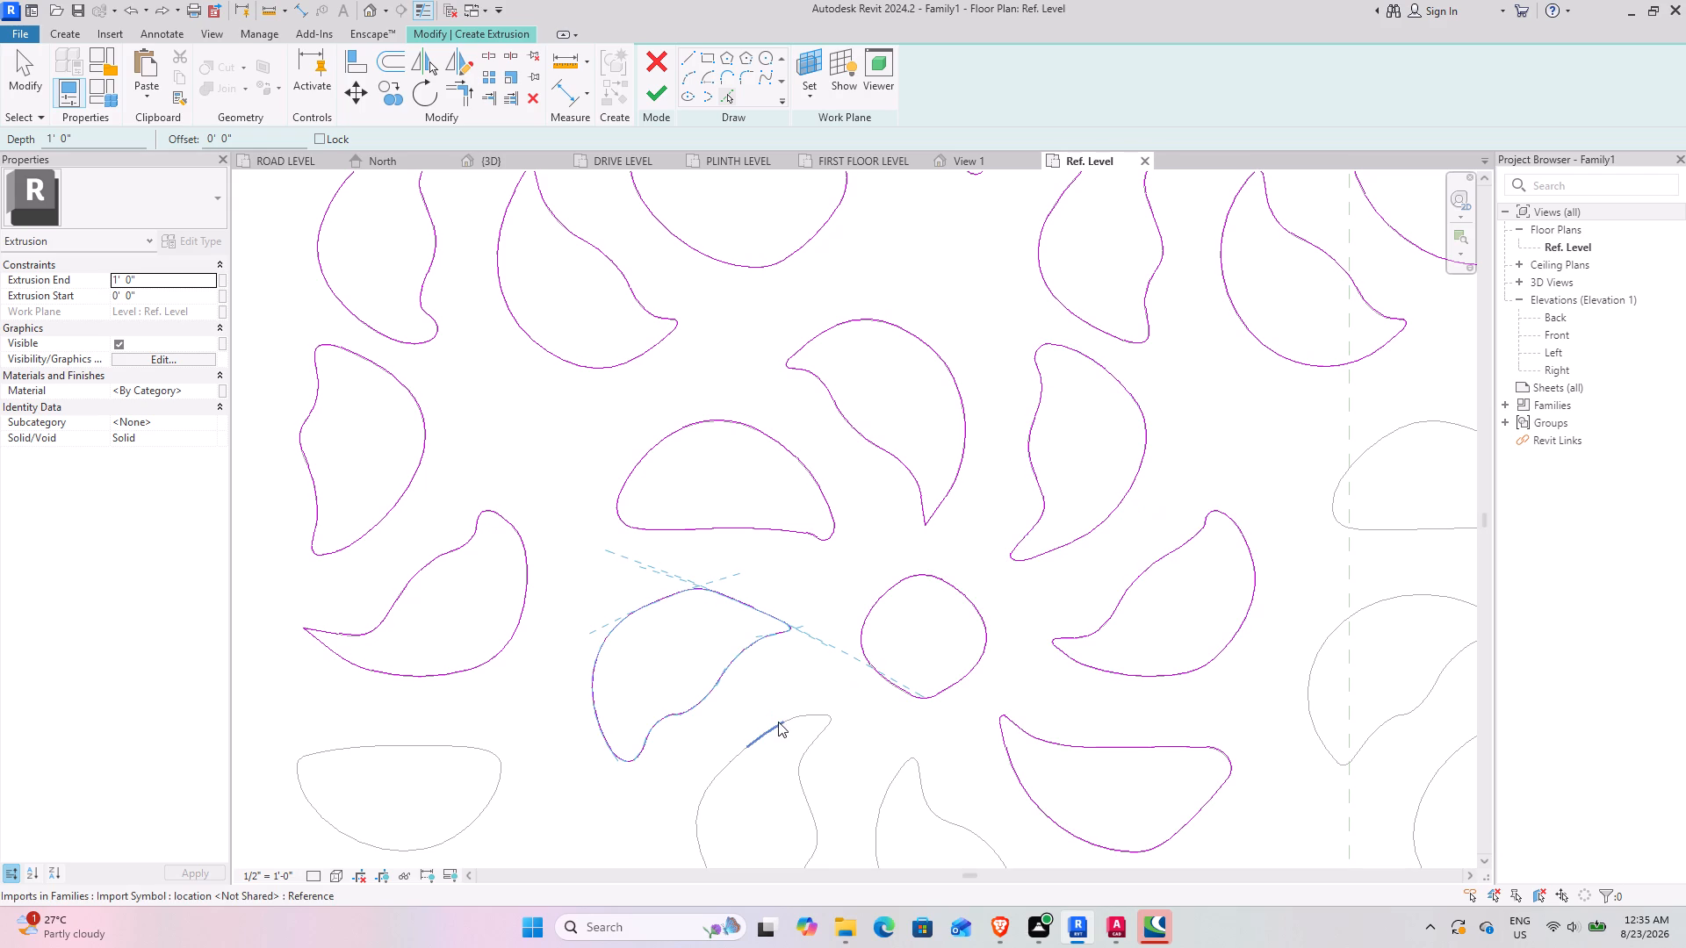
{"action": "middle_click_drag", "start_coordinate": [822, 700], "coordinate": [767, 512]}
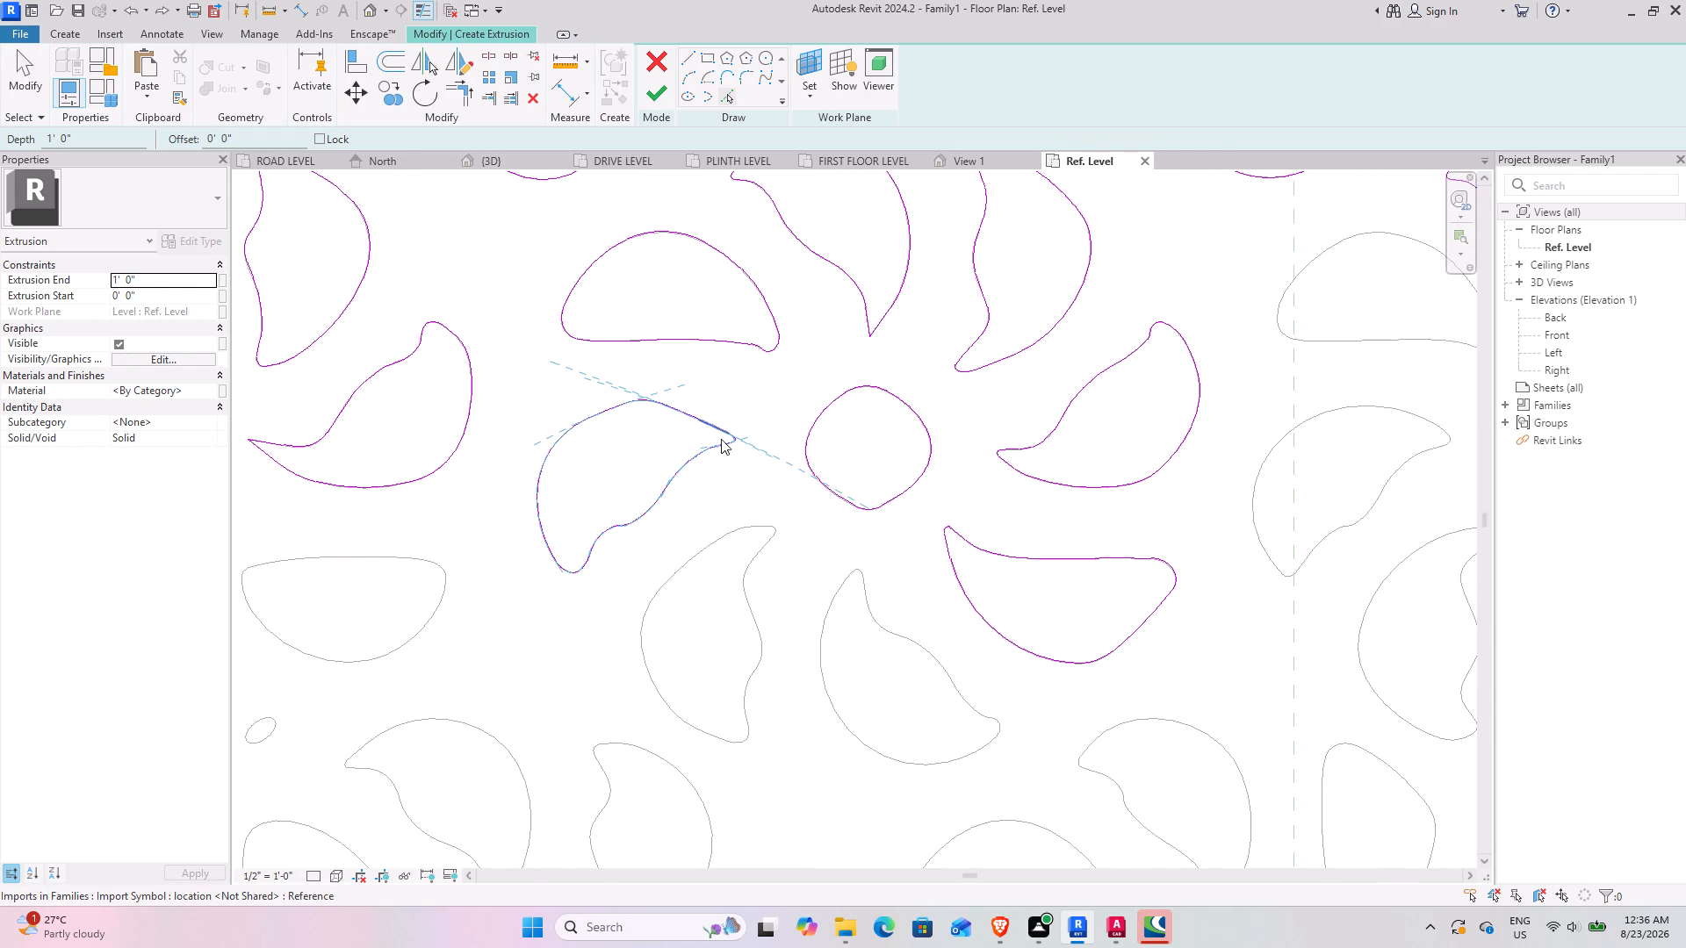
{"action": "scroll", "coordinate": [711, 439], "scroll_direction": "up", "scroll_amount": 8}
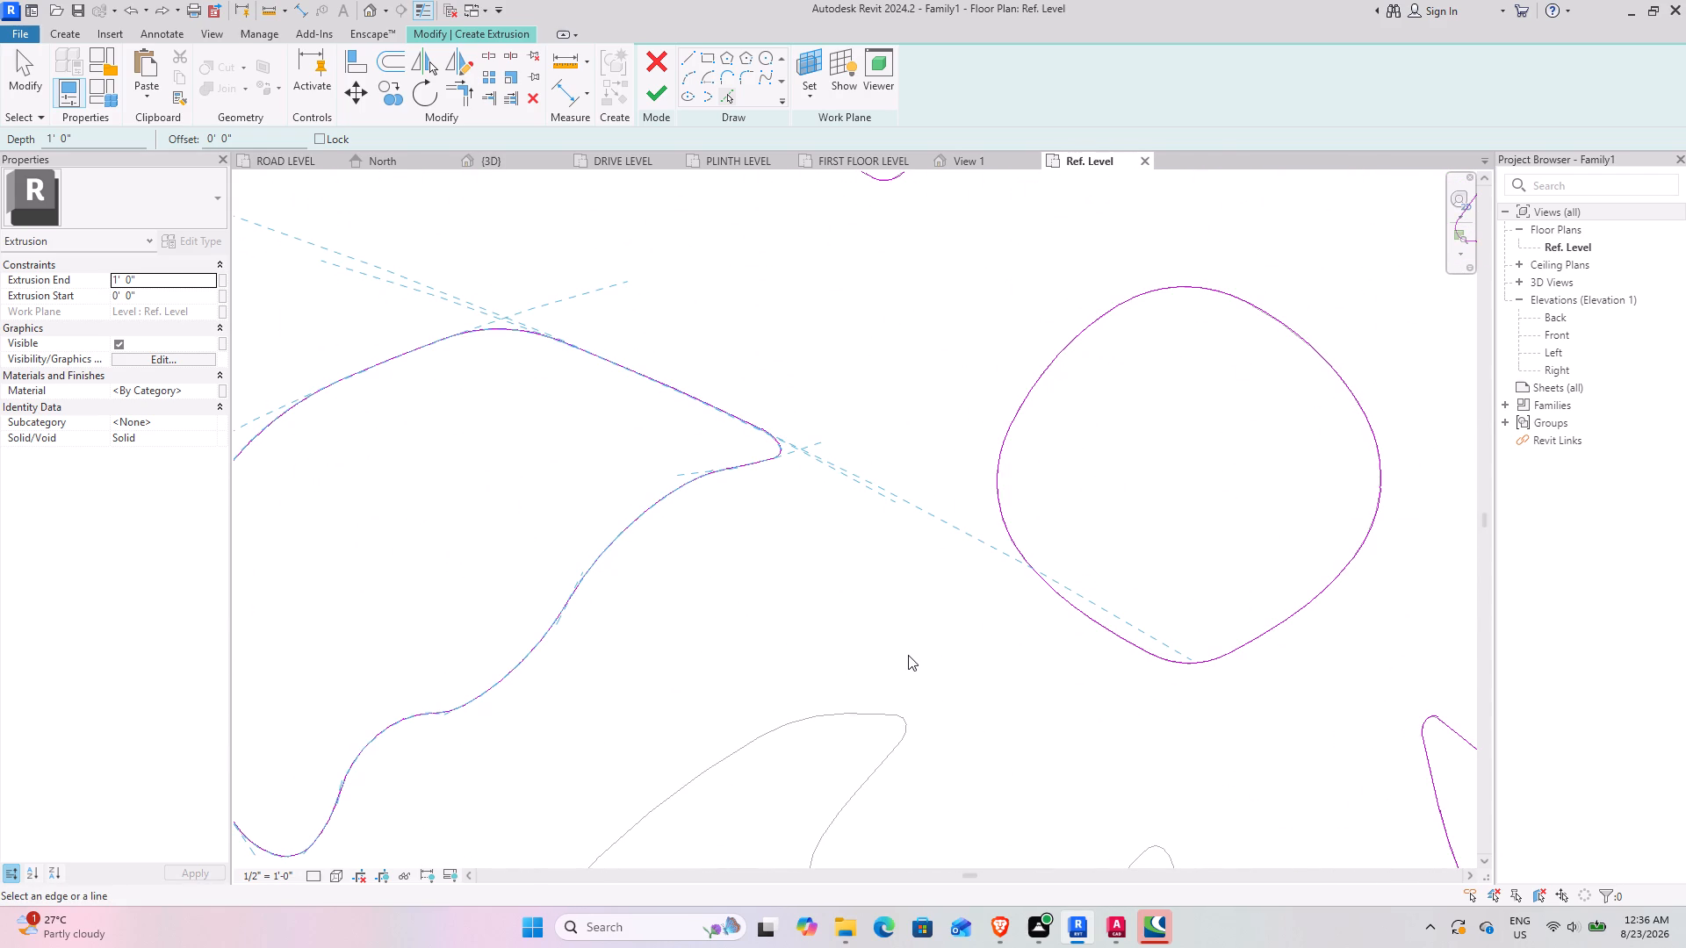
{"action": "left_click", "coordinate": [912, 658]}
{"action": "scroll", "coordinate": [830, 564], "scroll_direction": "down", "scroll_amount": 5}
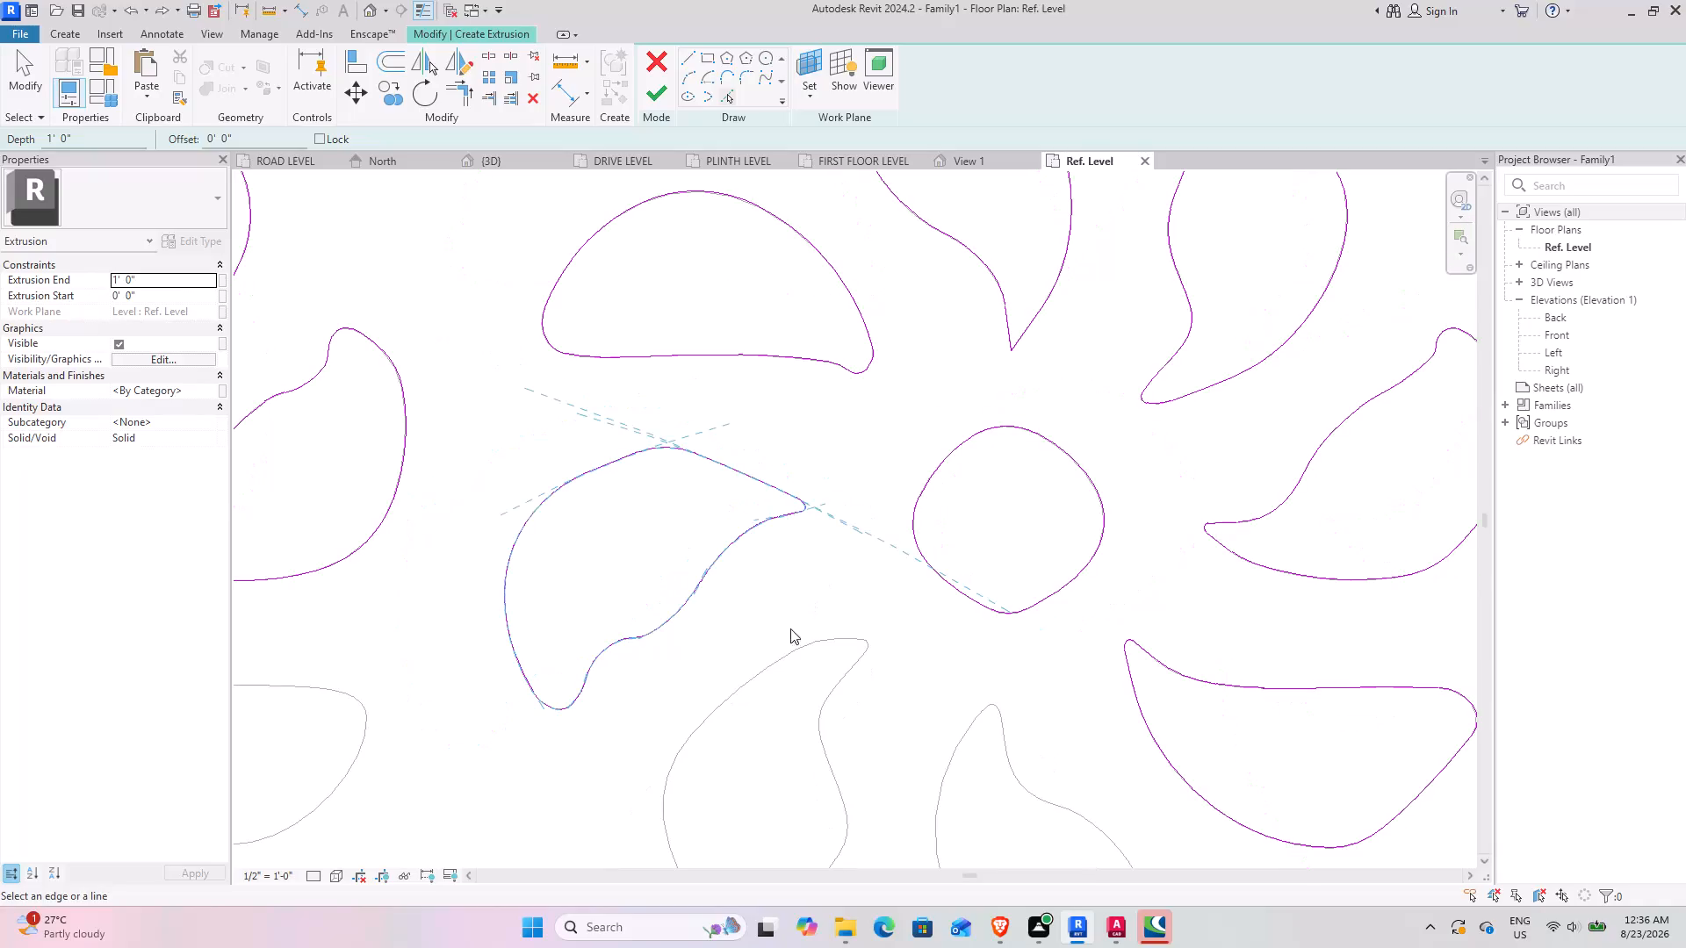
{"action": "key", "text": "Tab"}
{"action": "left_click", "coordinate": [792, 655]}
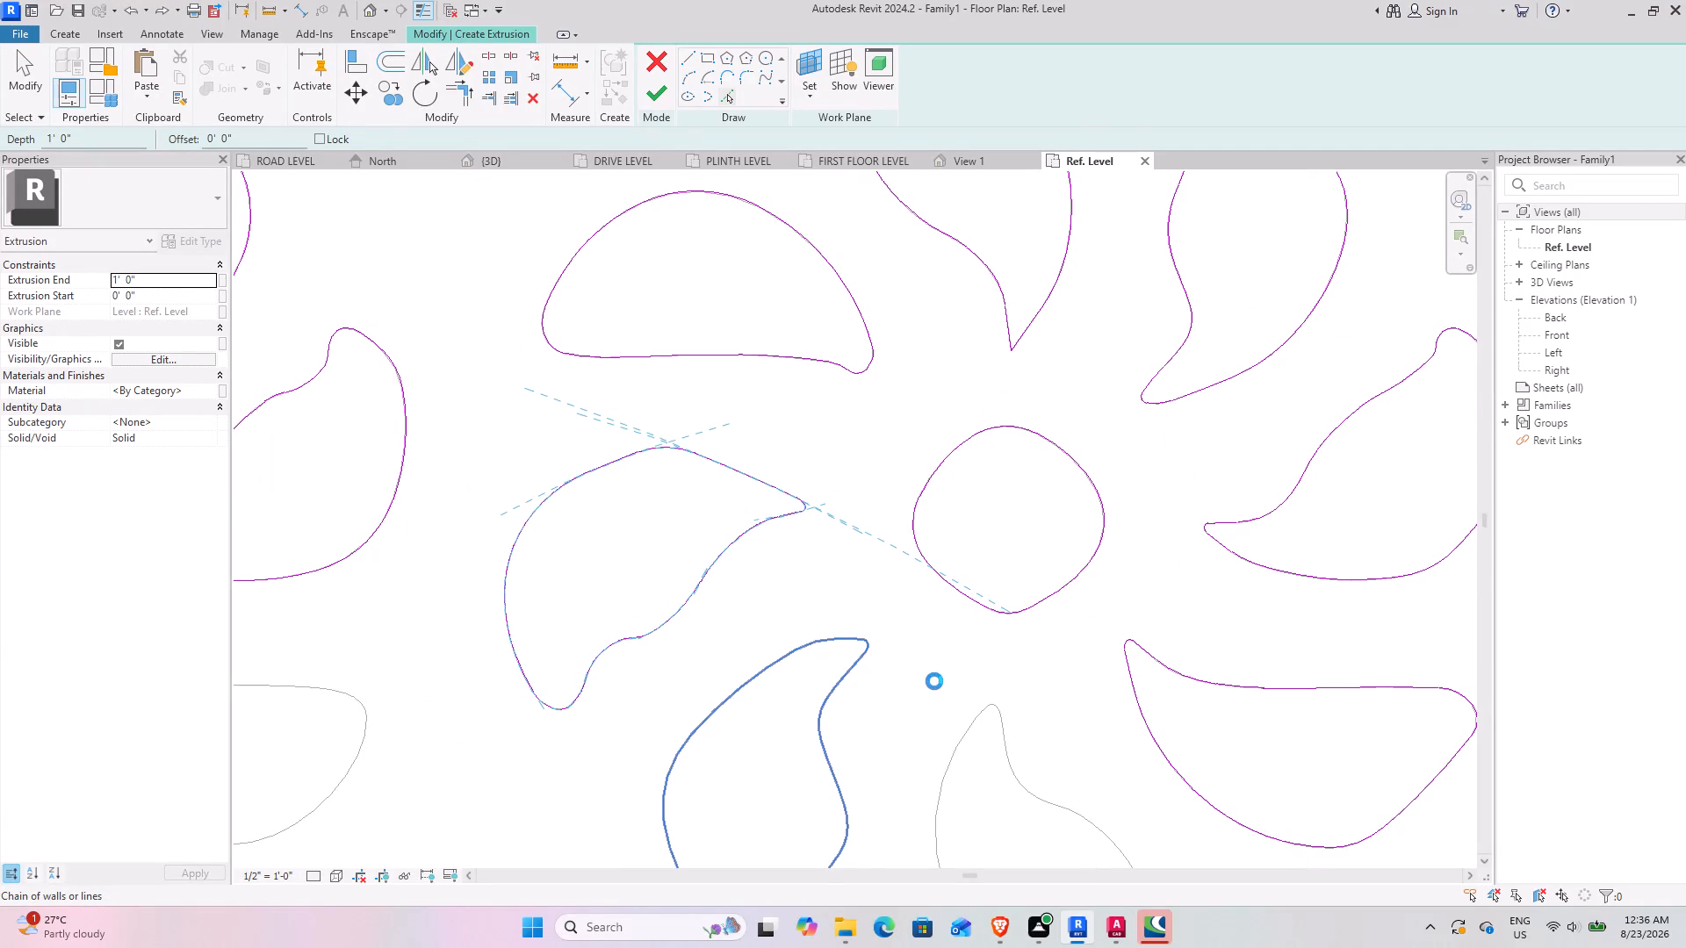
{"action": "middle_click_drag", "start_coordinate": [962, 665], "coordinate": [837, 513]}
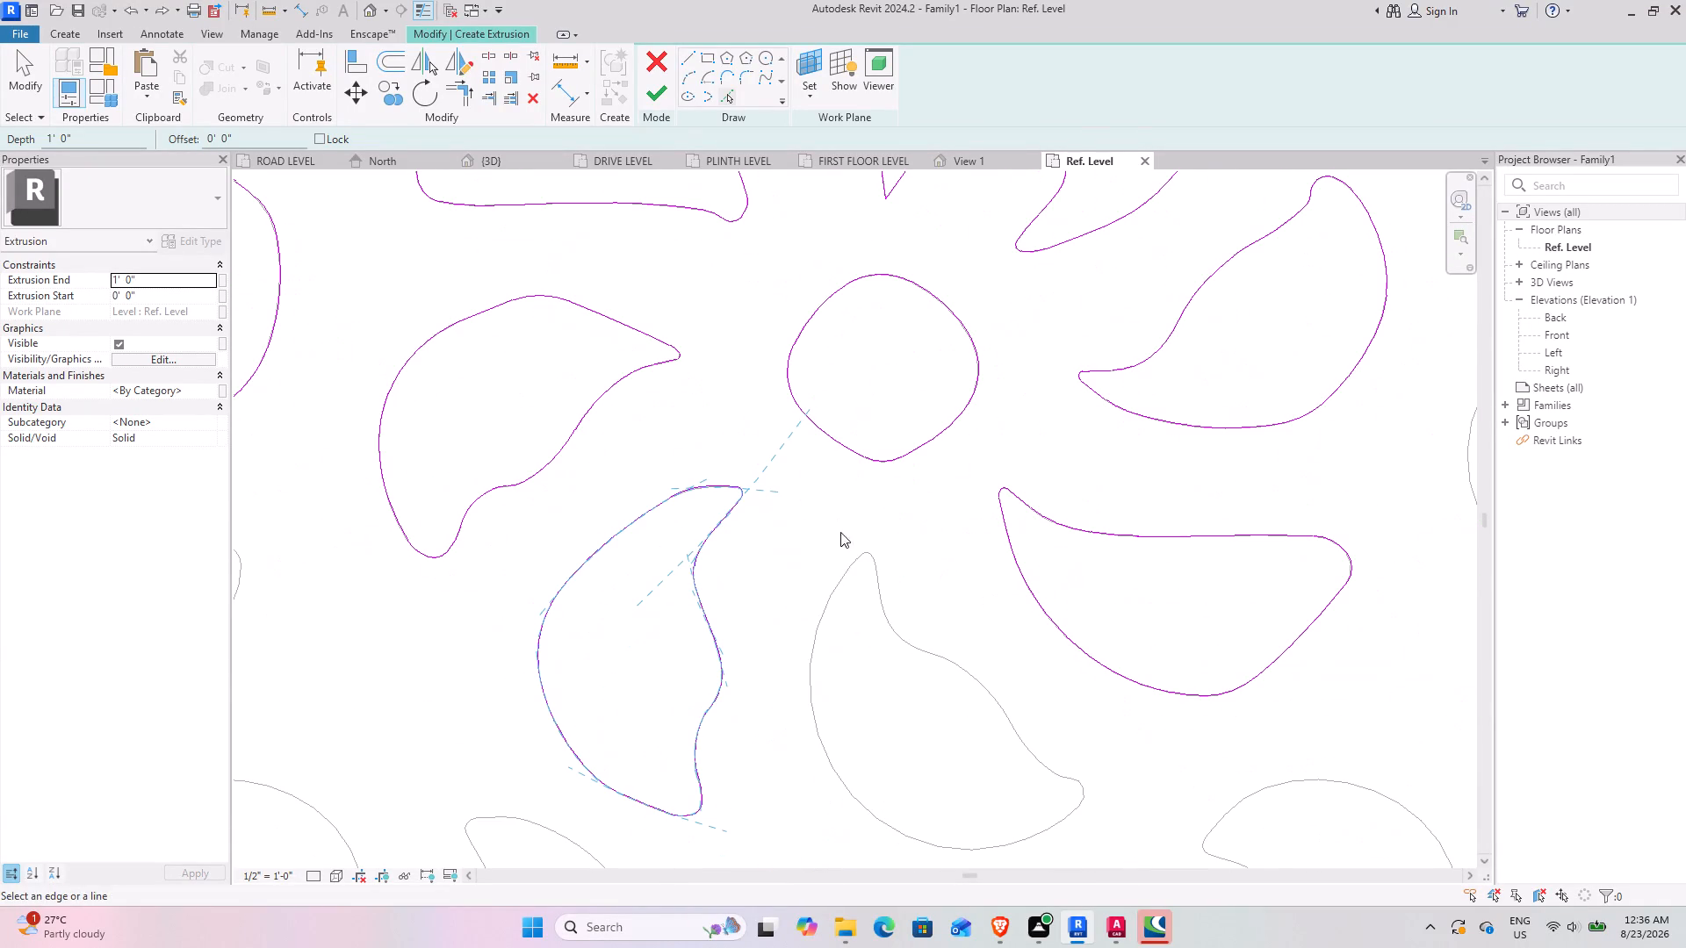
{"action": "key", "text": "Tab"}
{"action": "left_click", "coordinate": [842, 590]}
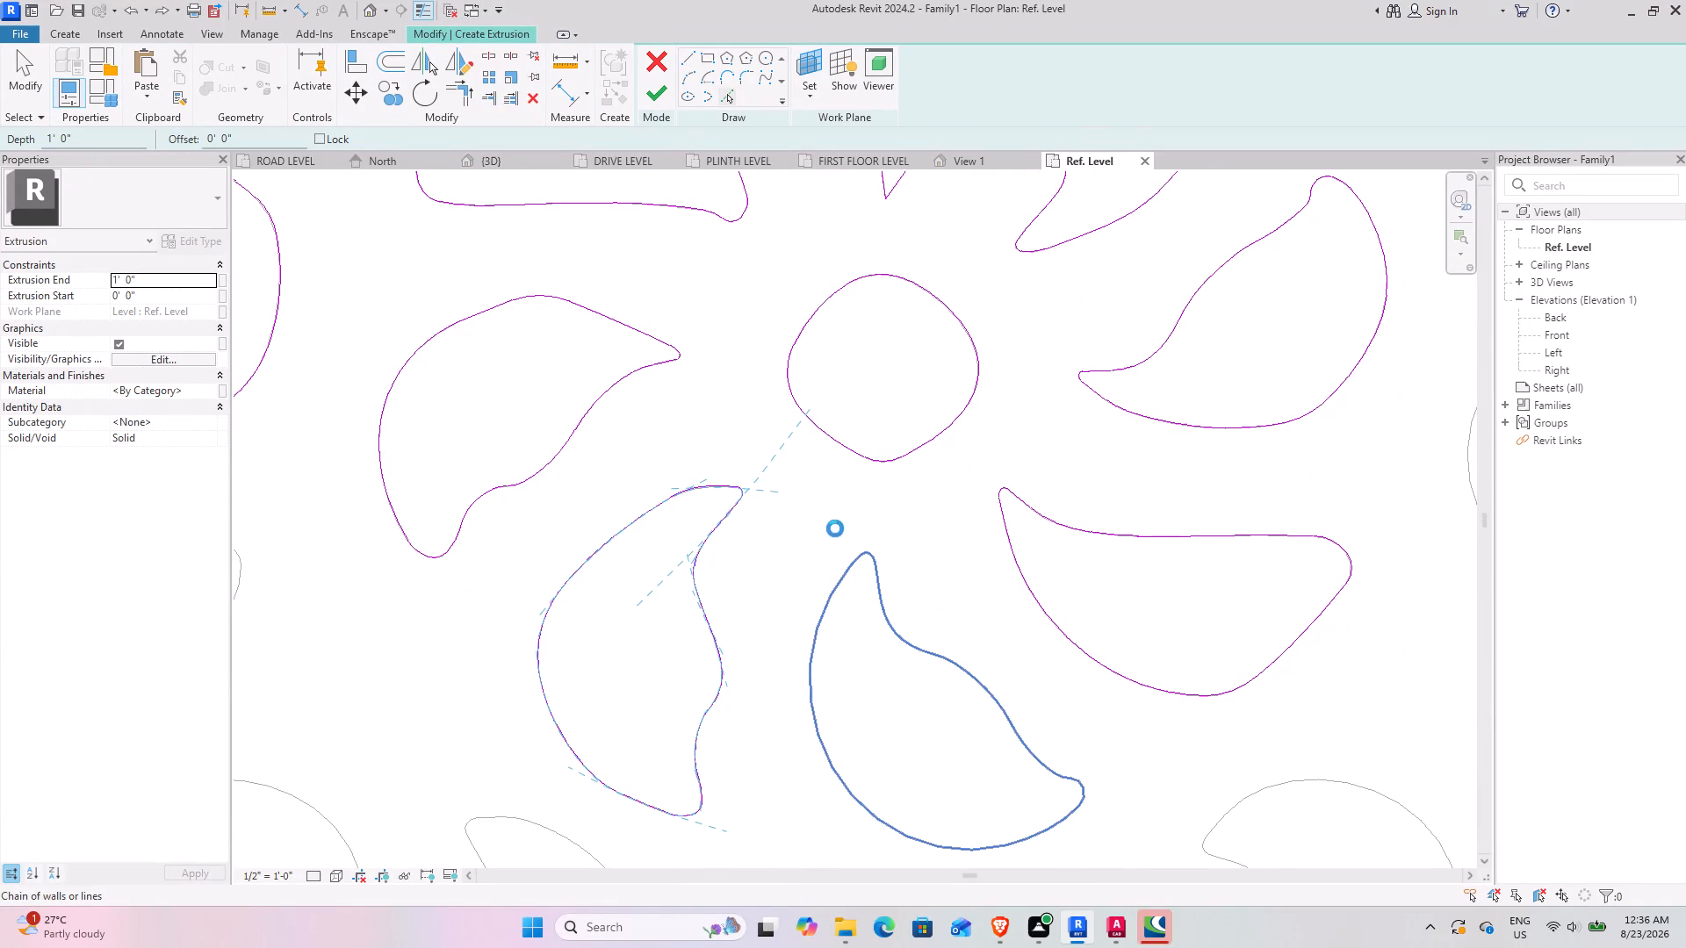
Pick the half-round bottom petal of the partial flower against the left border.
{"action": "scroll", "coordinate": [854, 533], "scroll_direction": "down", "scroll_amount": 7}
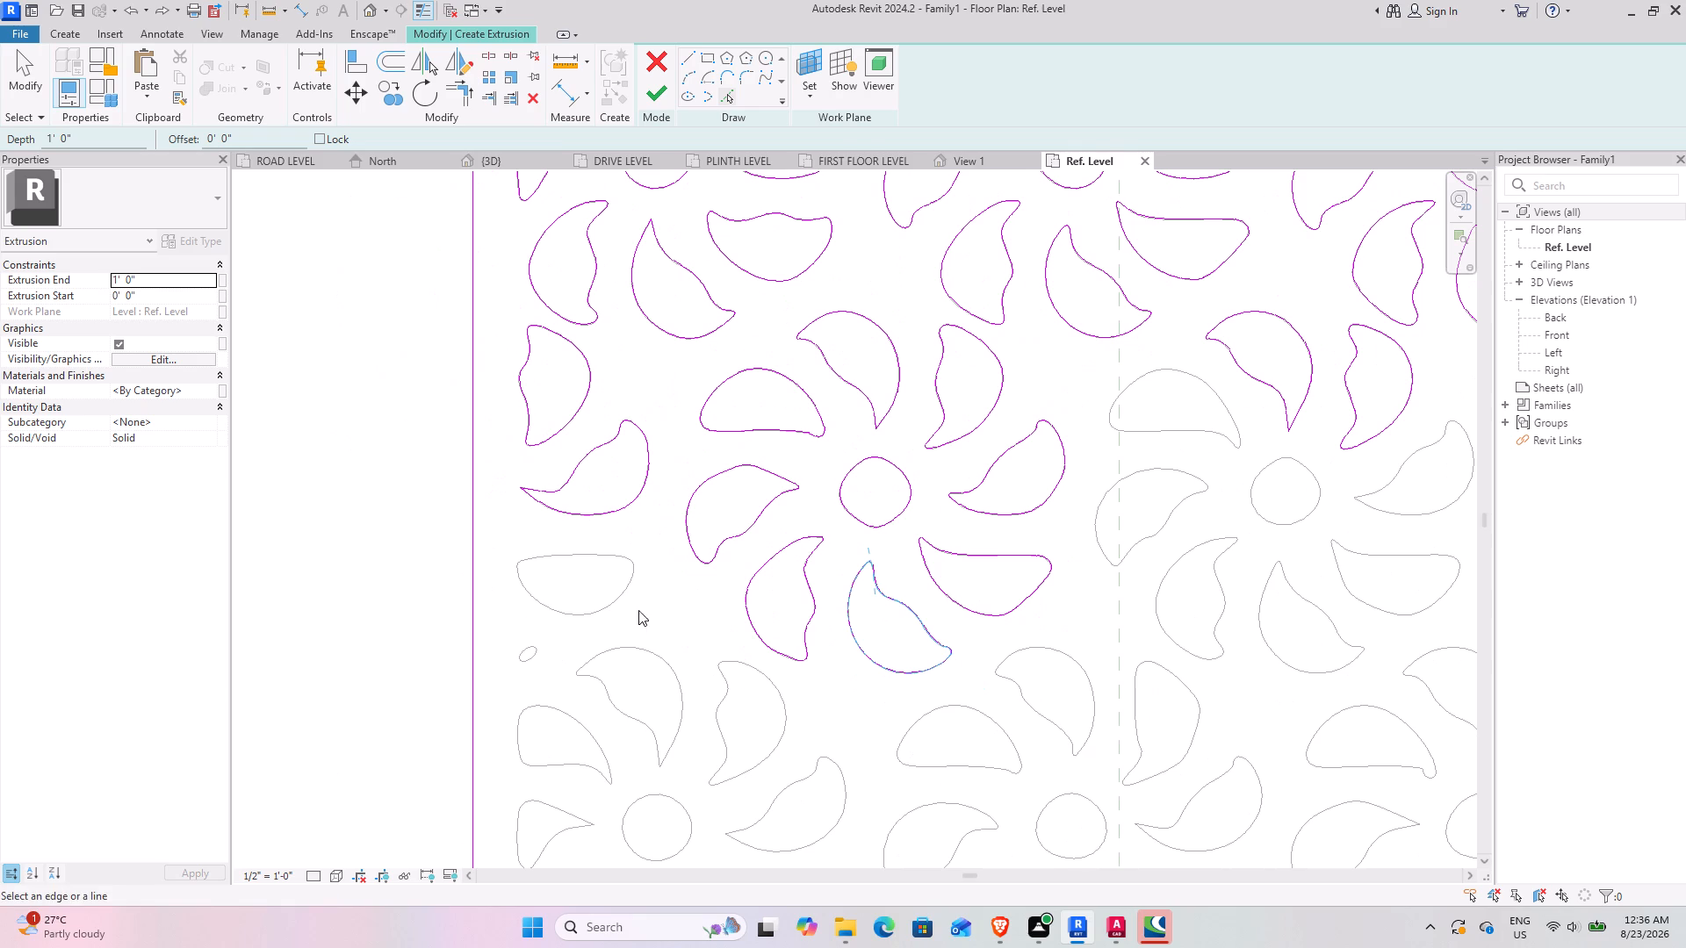
{"action": "key", "text": "Tab"}
{"action": "left_click", "coordinate": [610, 607]}
Pick the top, right, upper-left and left petals and the centre hole of the left-border flower in the following row.
{"action": "key", "text": "Tab"}
{"action": "left_click", "coordinate": [635, 650]}
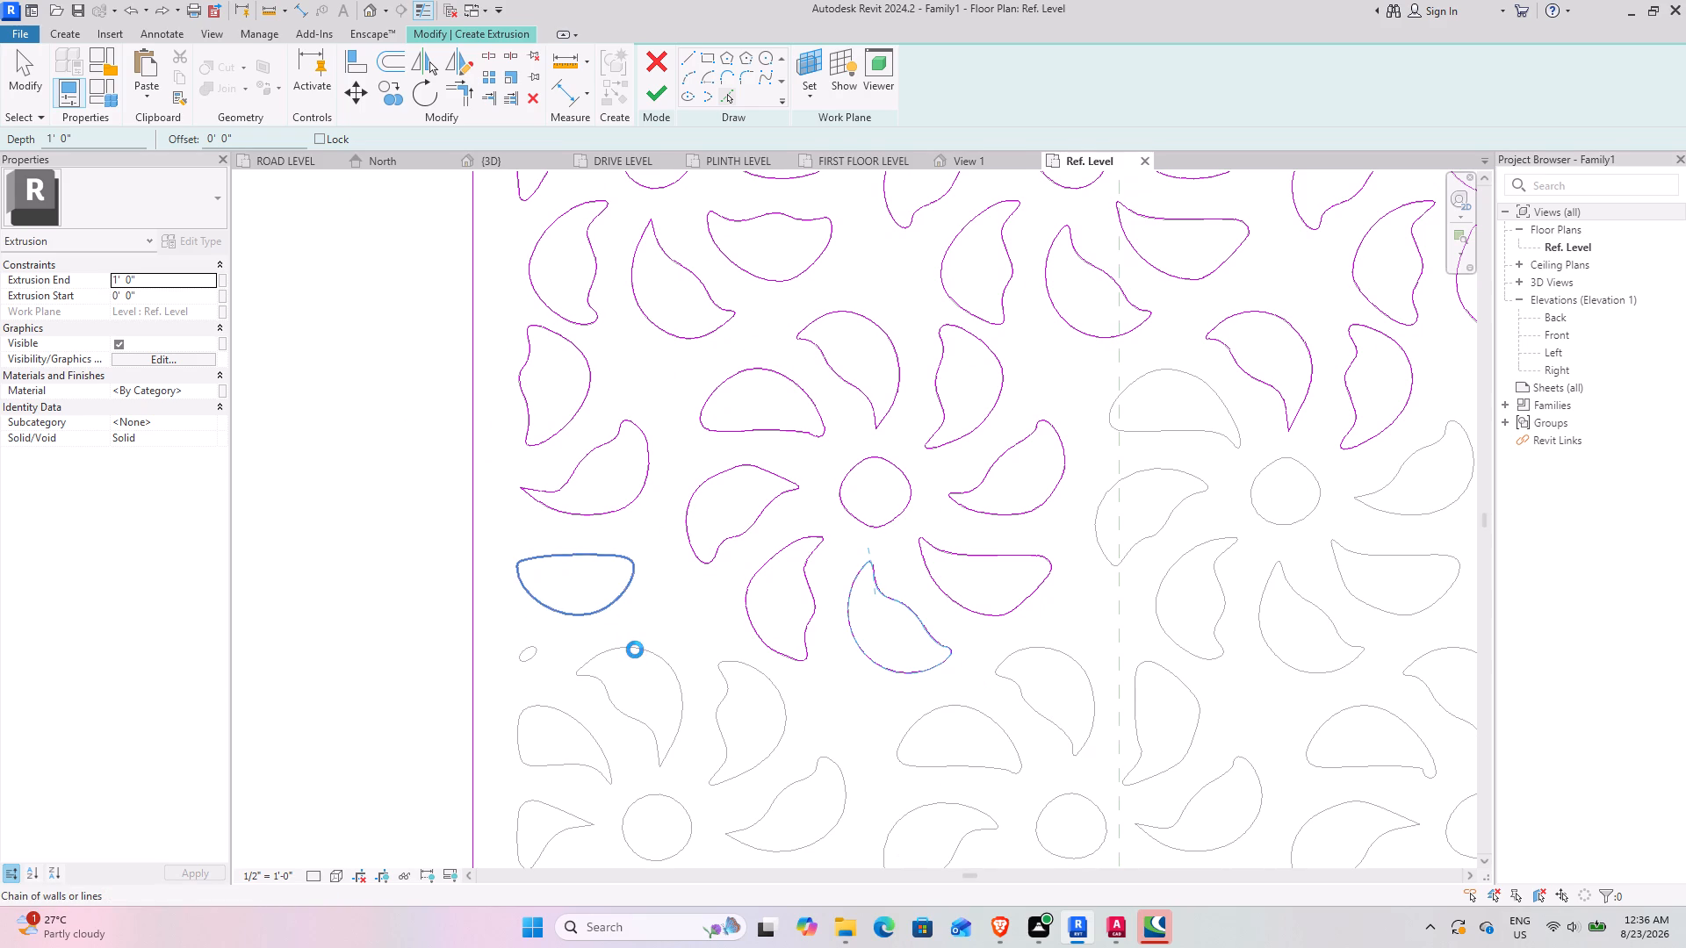
{"action": "key", "text": "Tab"}
{"action": "left_click", "coordinate": [728, 693]}
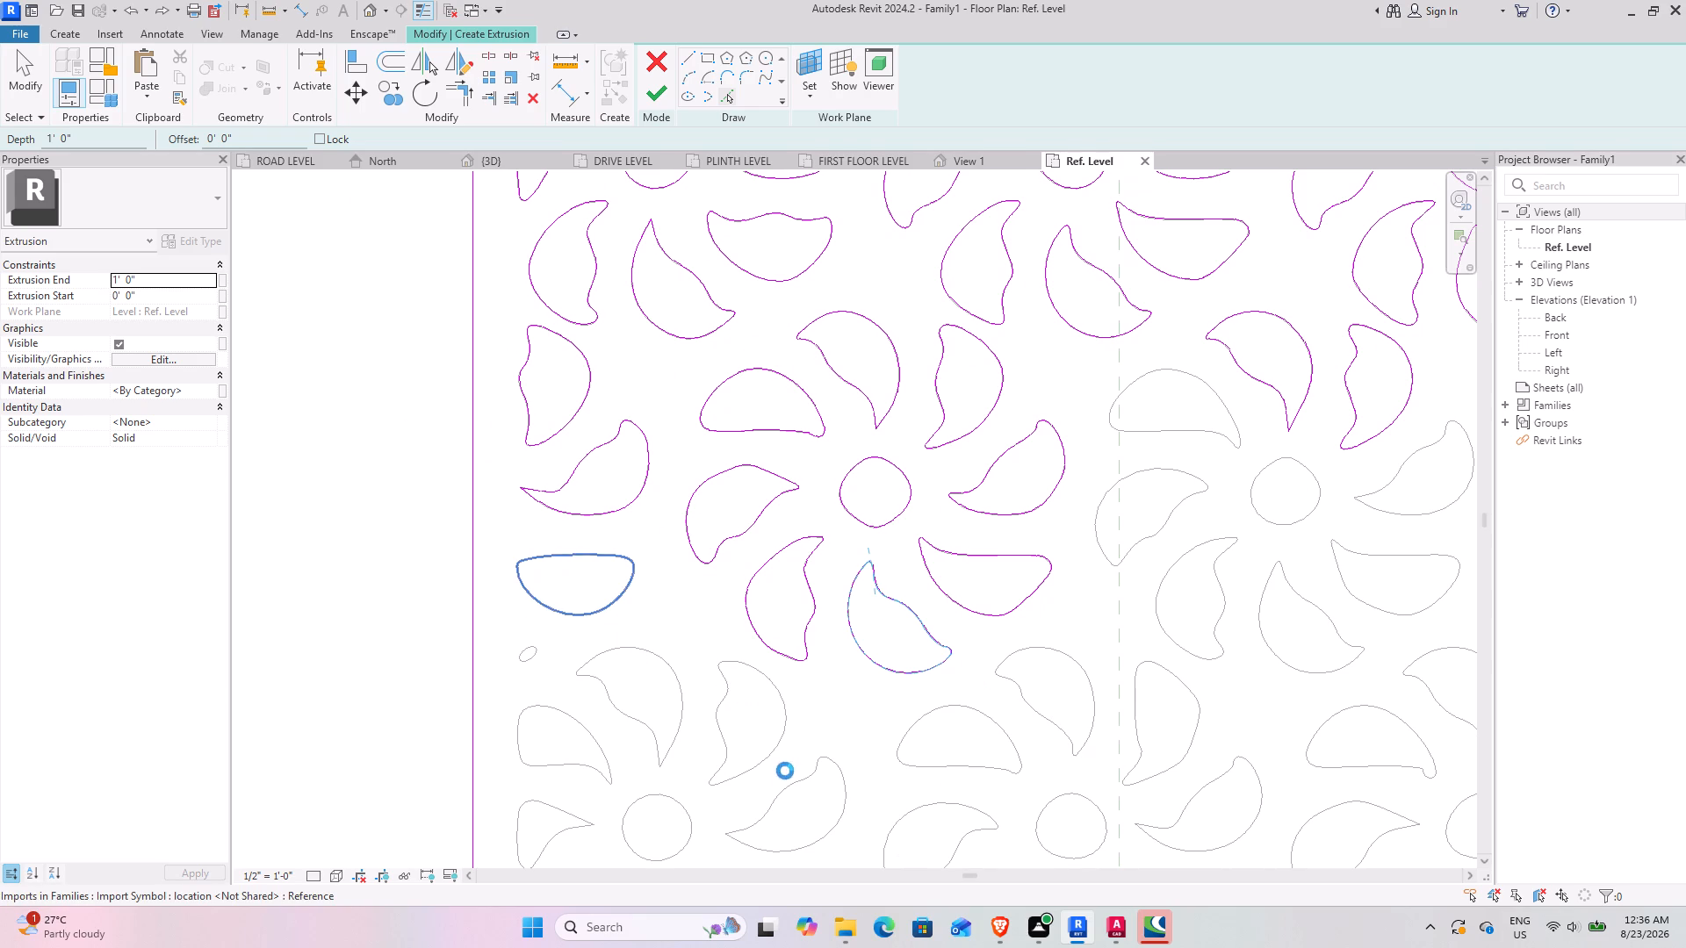
{"action": "key", "text": "Tab"}
{"action": "left_click", "coordinate": [794, 786]}
{"action": "key", "text": "Tab"}
{"action": "left_click", "coordinate": [676, 801]}
{"action": "key", "text": "Tab"}
{"action": "left_click", "coordinate": [542, 765]}
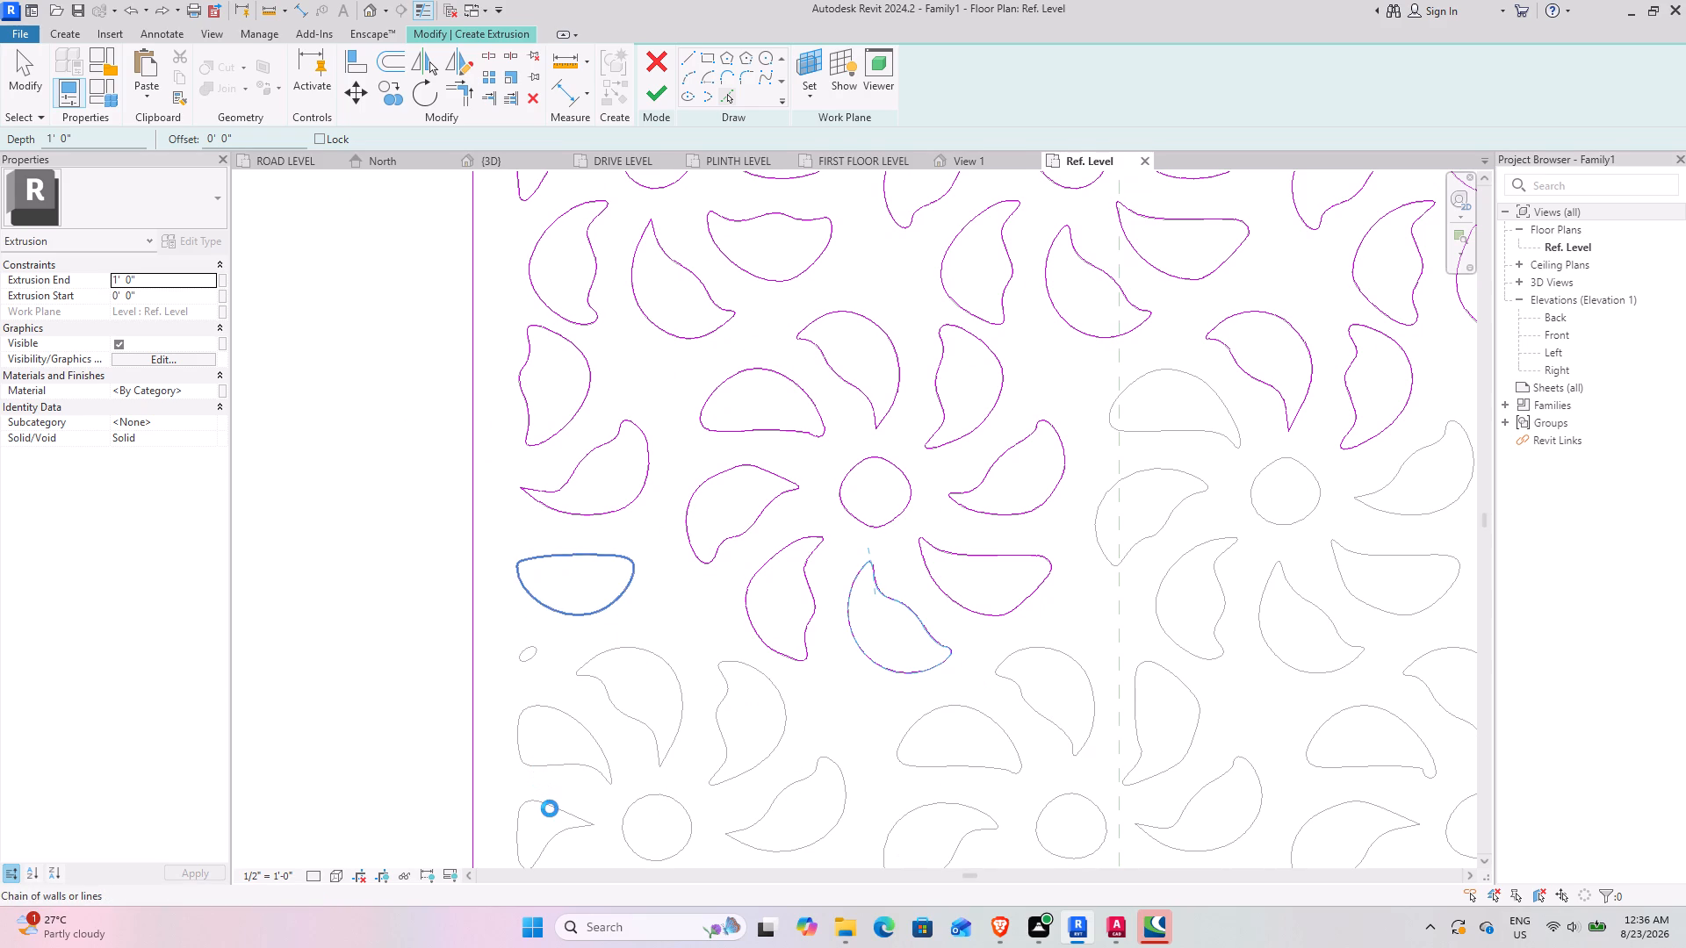
{"action": "key", "text": "Tab"}
{"action": "left_click", "coordinate": [550, 808]}
Pick the bottom, lower-right and lower-left petals of that left-border flower as closed loops.
{"action": "middle_click_drag", "start_coordinate": [723, 777], "coordinate": [614, 547]}
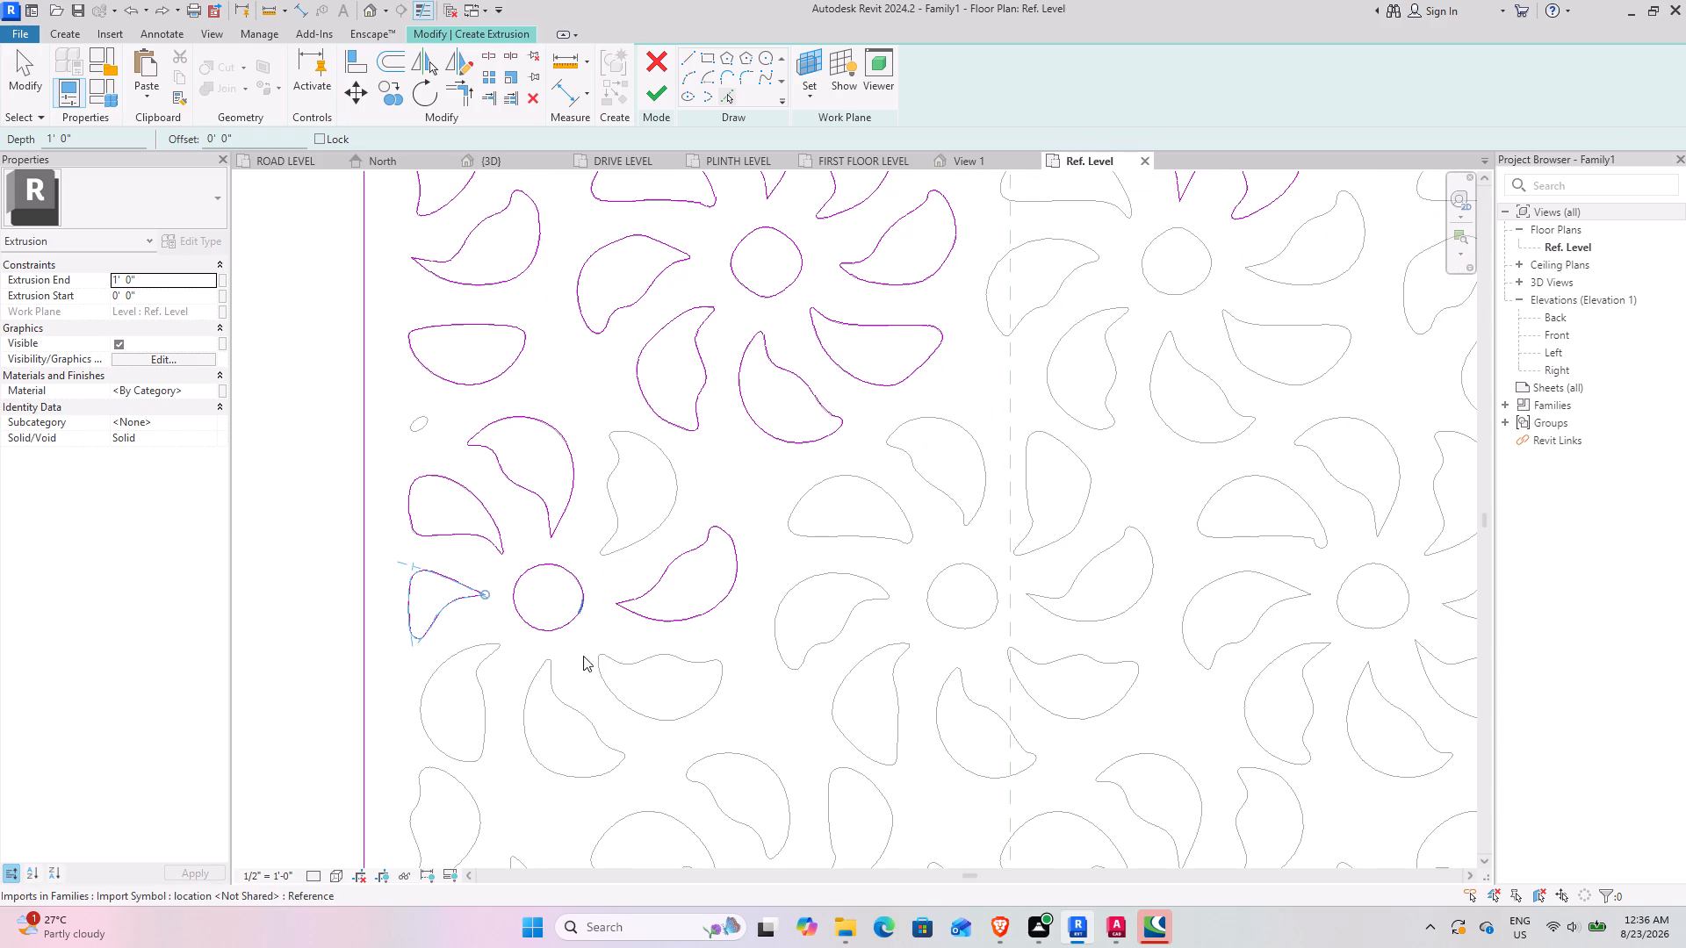
{"action": "middle_click_drag", "start_coordinate": [573, 669], "coordinate": [414, 603]}
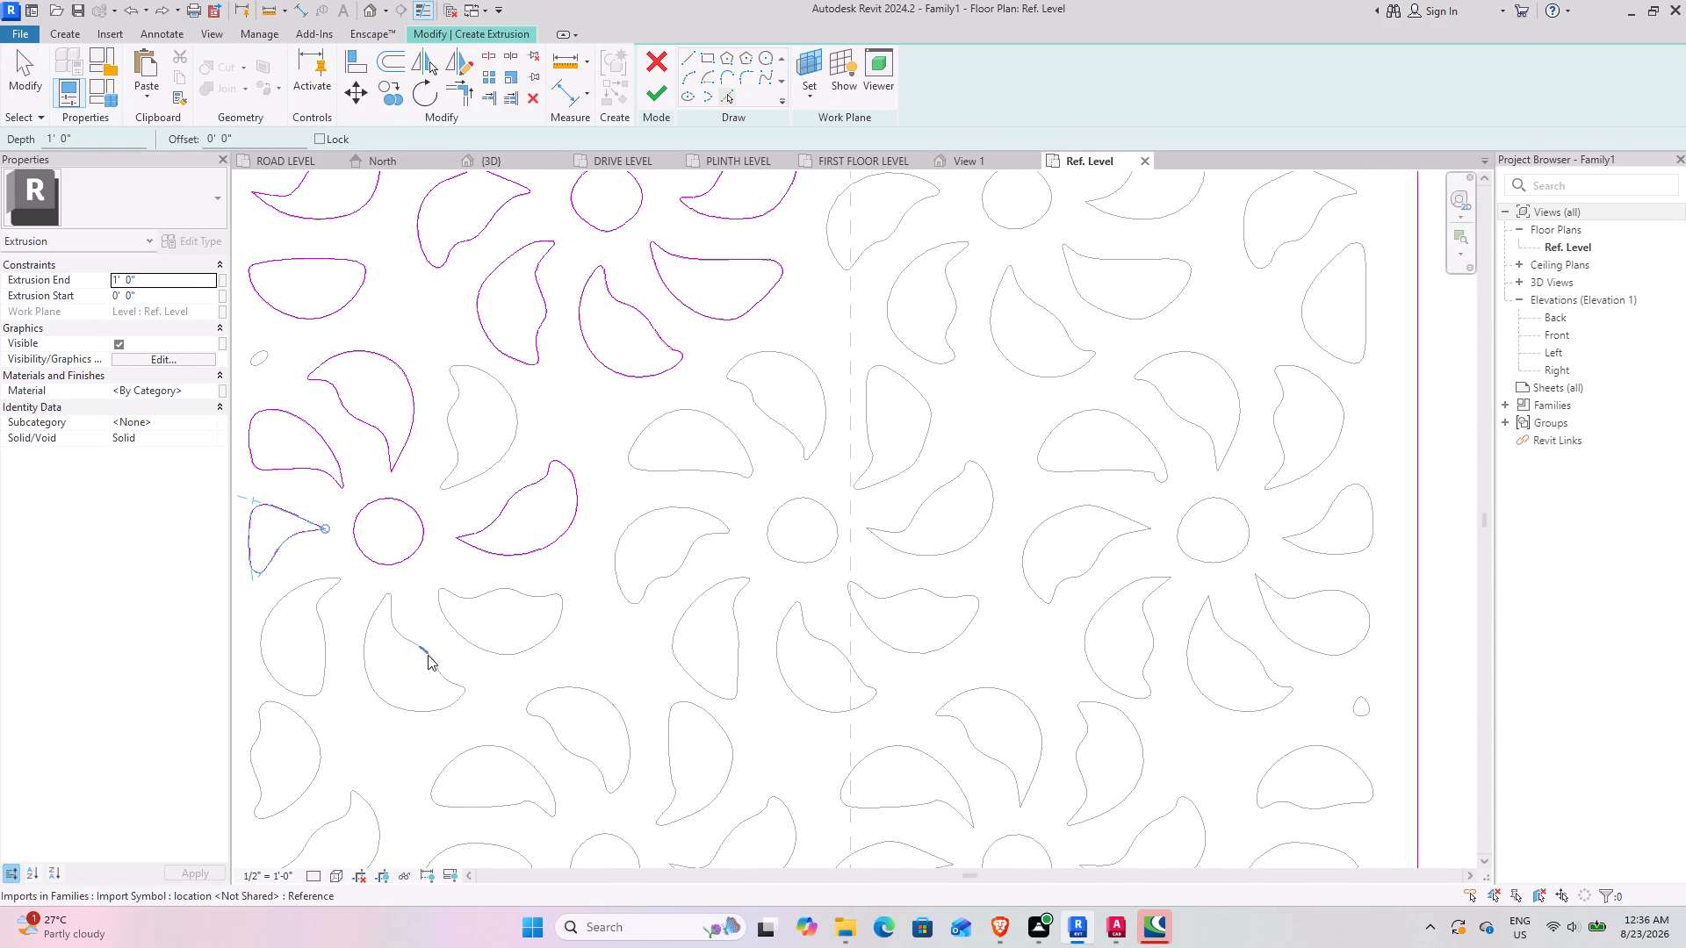
{"action": "key", "text": "Tab"}
{"action": "left_click", "coordinate": [428, 655]}
{"action": "key", "text": "Tab"}
{"action": "left_click", "coordinate": [507, 656]}
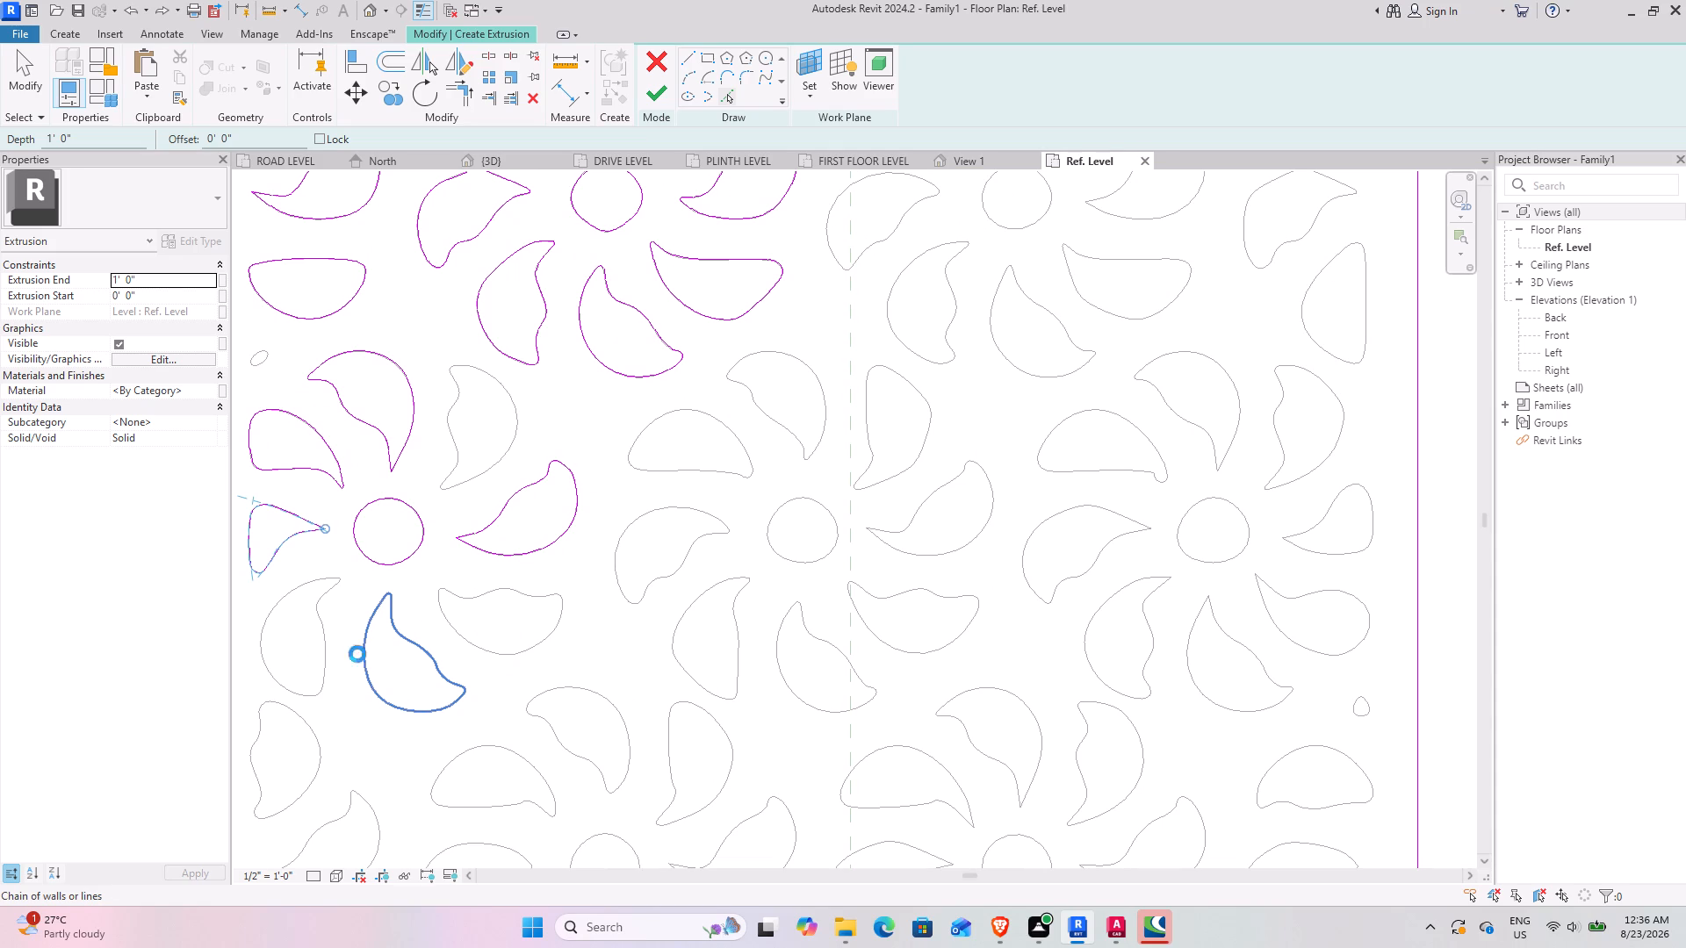
{"action": "key", "text": "Tab"}
{"action": "left_click", "coordinate": [325, 664]}
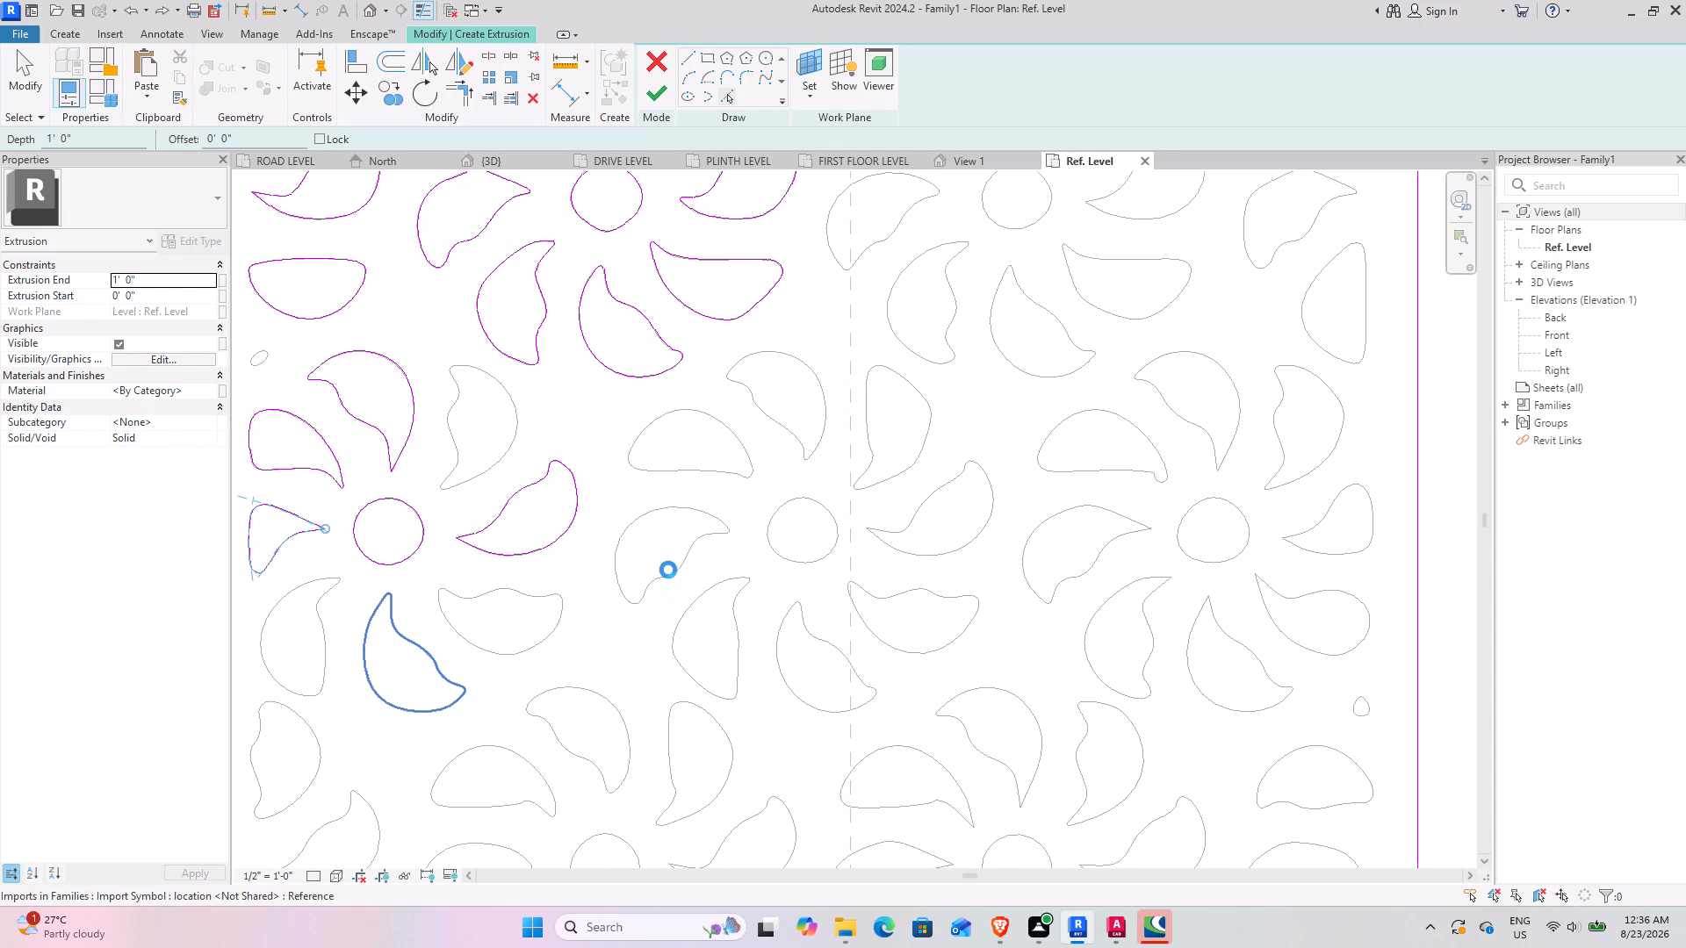
Pick the left, upper-left, top, upper-right and right petals of the row's middle flower as closed loops.
{"action": "key", "text": "Tab"}
{"action": "left_click", "coordinate": [674, 573]}
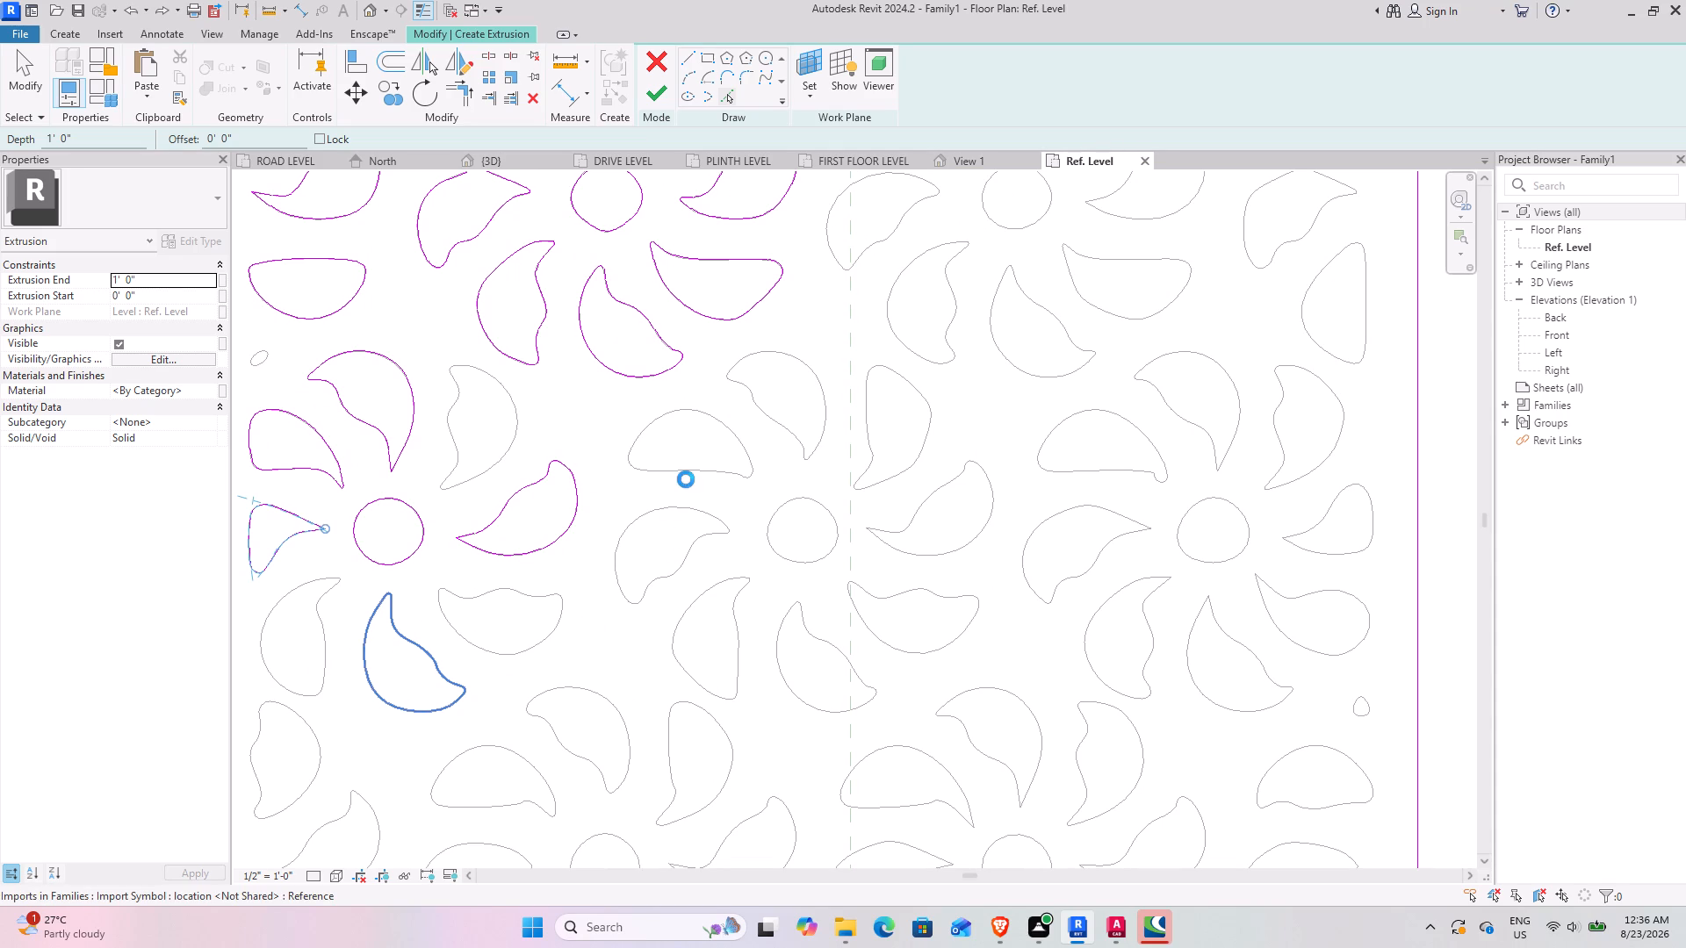
{"action": "key", "text": "Tab"}
{"action": "left_click", "coordinate": [687, 471]}
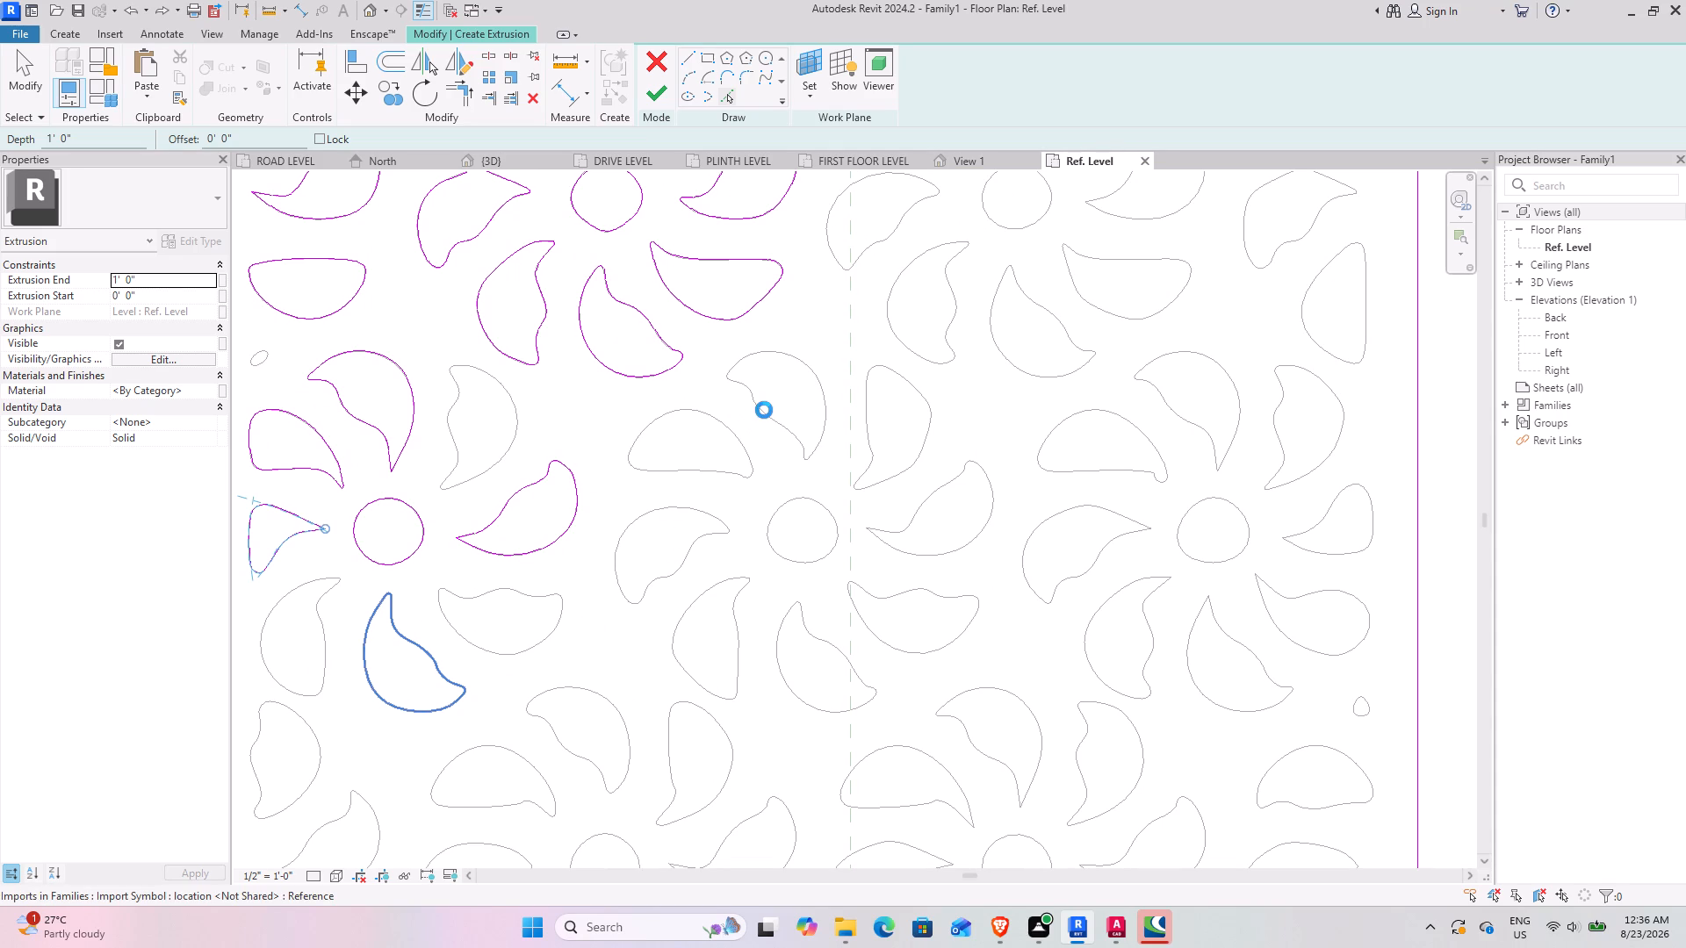
{"action": "key", "text": "Tab"}
{"action": "left_click", "coordinate": [764, 410]}
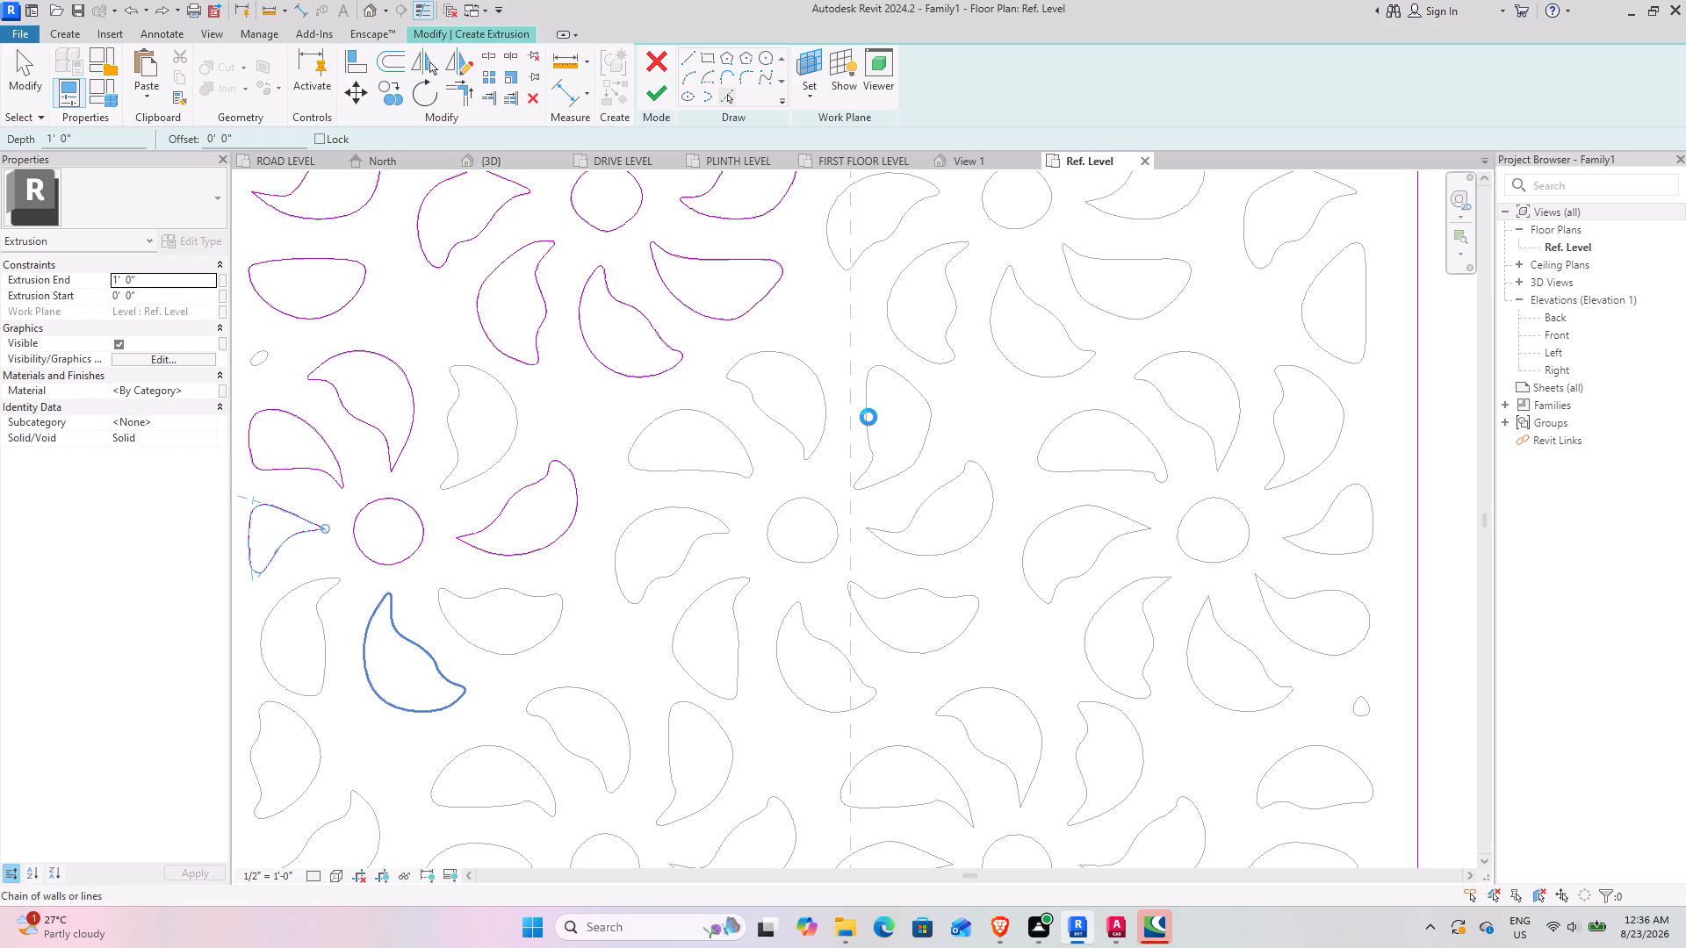
{"action": "key", "text": "Tab"}
{"action": "left_click", "coordinate": [868, 417]}
{"action": "key", "text": "Tab"}
{"action": "left_click", "coordinate": [930, 496]}
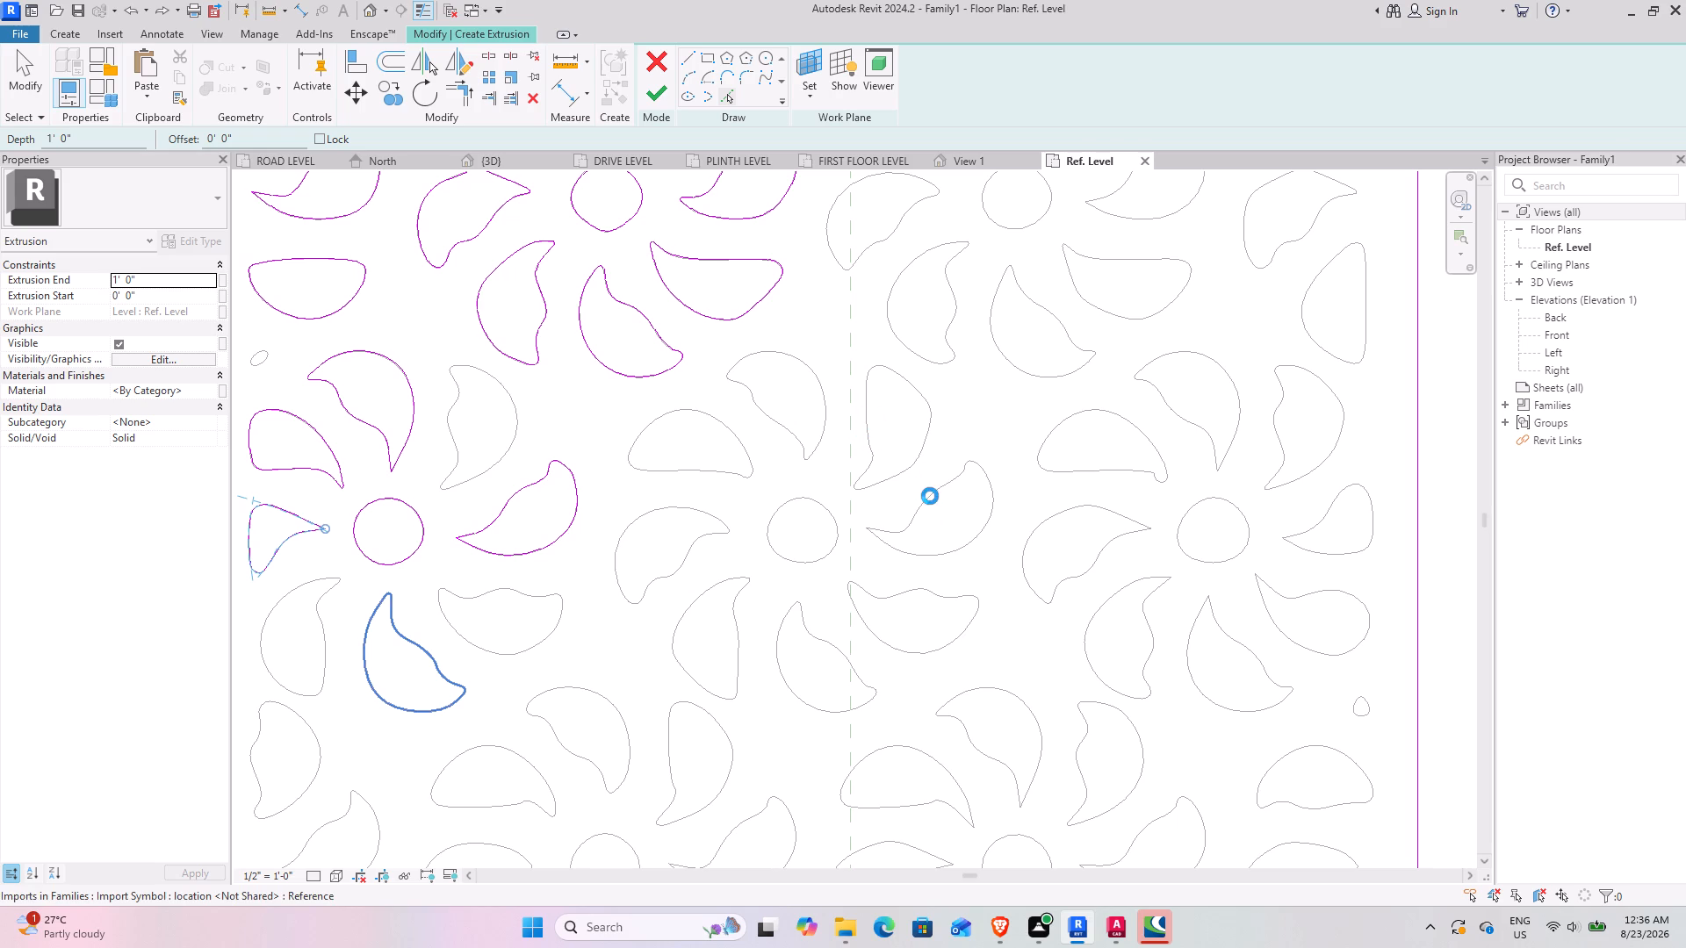
Pick the same middle flower's lower-right, bottom and lower-left petals and its centre hole as closed loops.
{"action": "key", "text": "Tab"}
{"action": "left_click", "coordinate": [919, 586]}
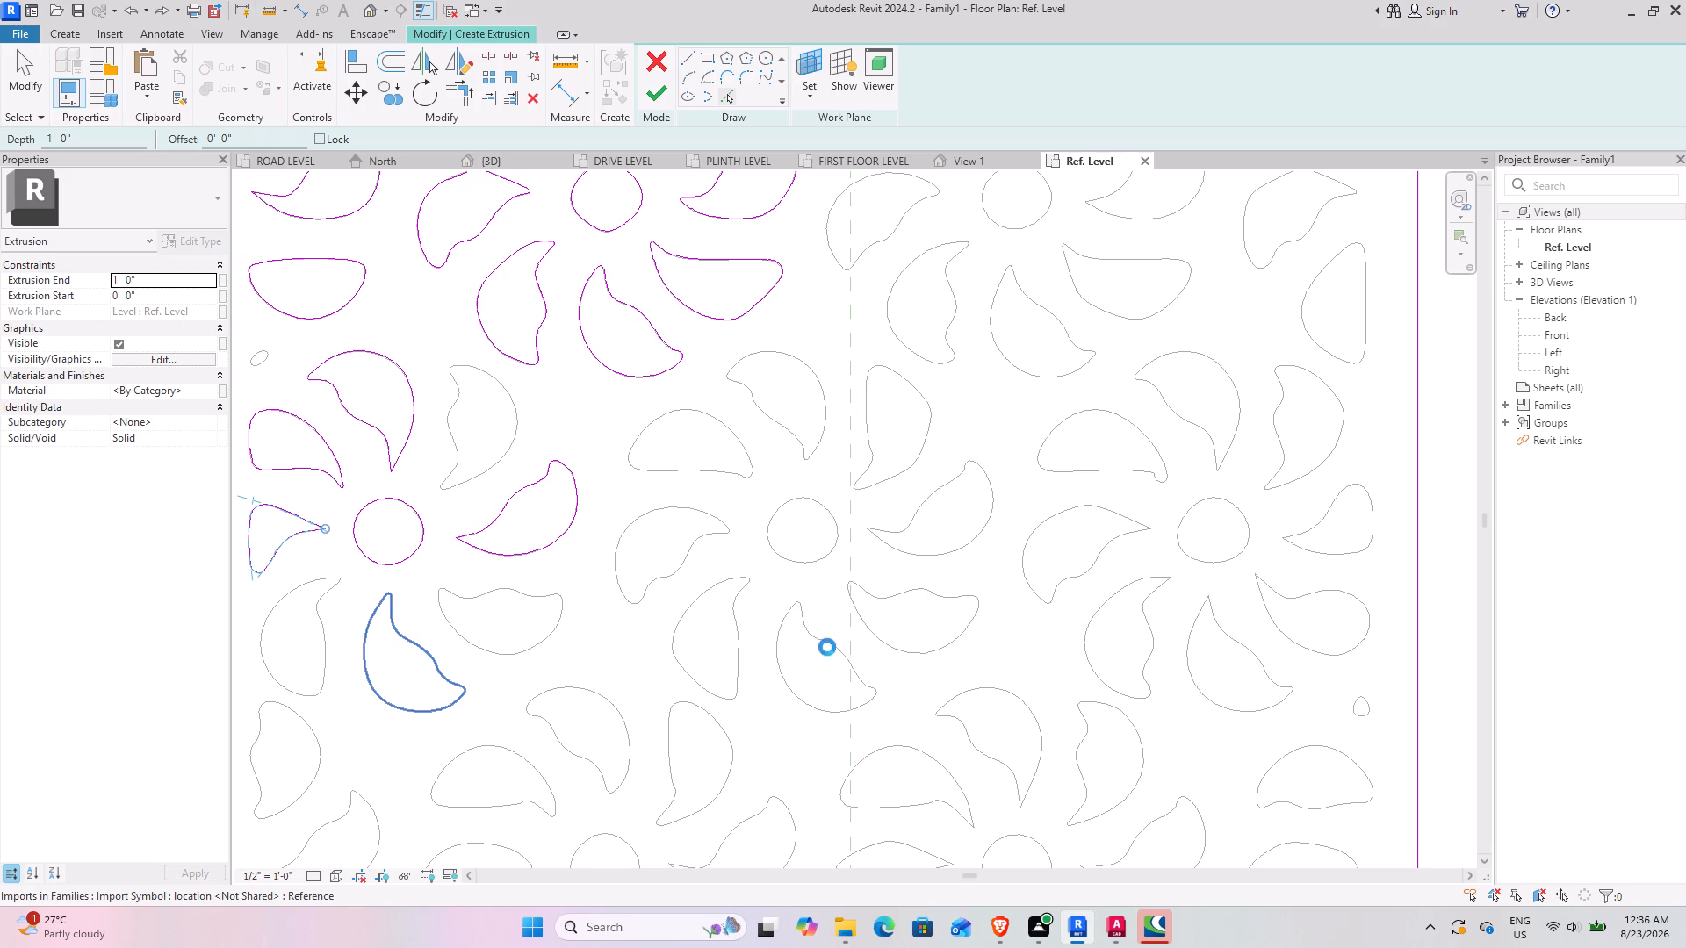
{"action": "key", "text": "Tab"}
{"action": "left_click", "coordinate": [837, 644]}
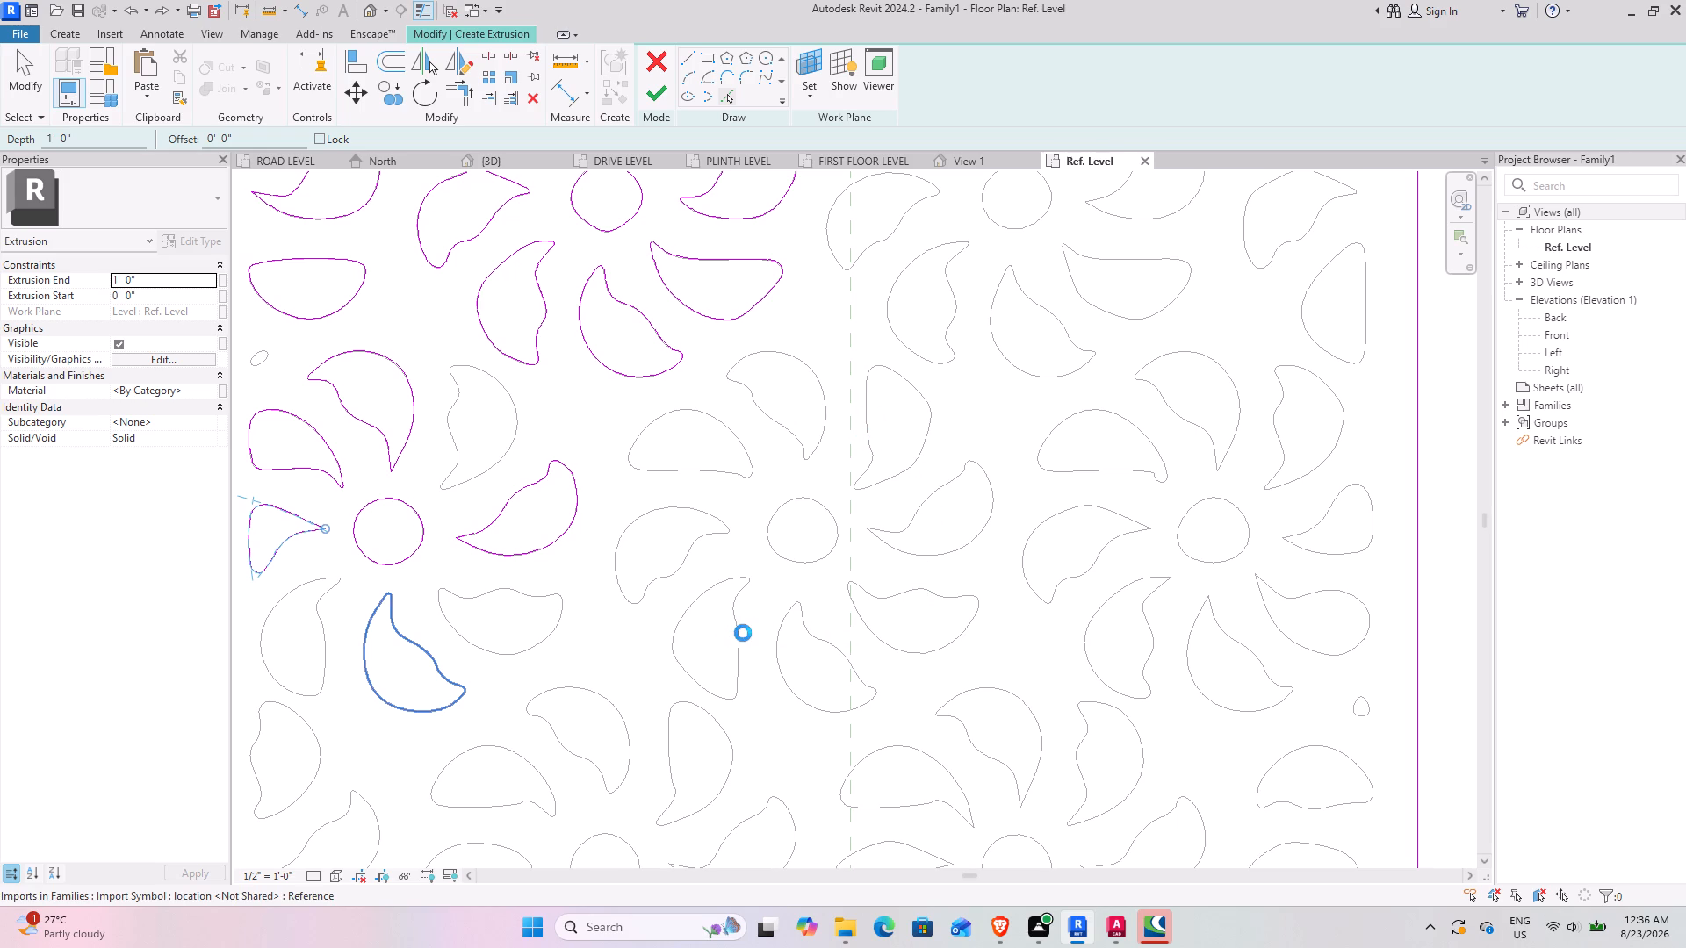
{"action": "key", "text": "Tab"}
{"action": "left_click", "coordinate": [737, 631]}
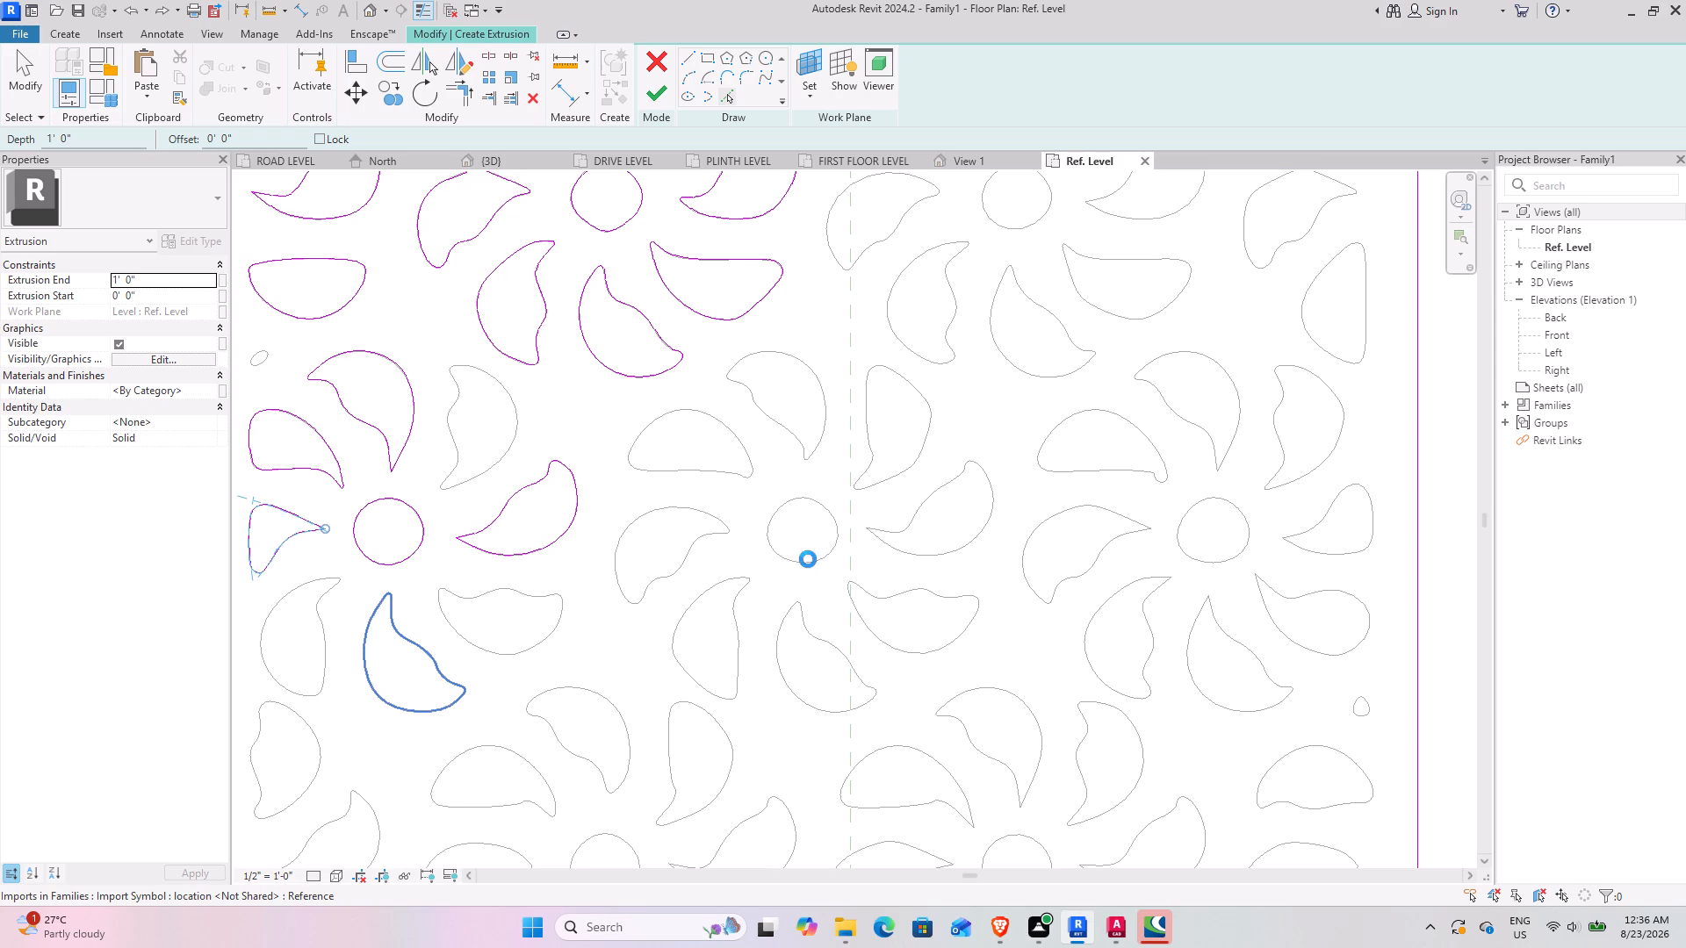
{"action": "key", "text": "Tab"}
{"action": "left_click", "coordinate": [808, 559]}
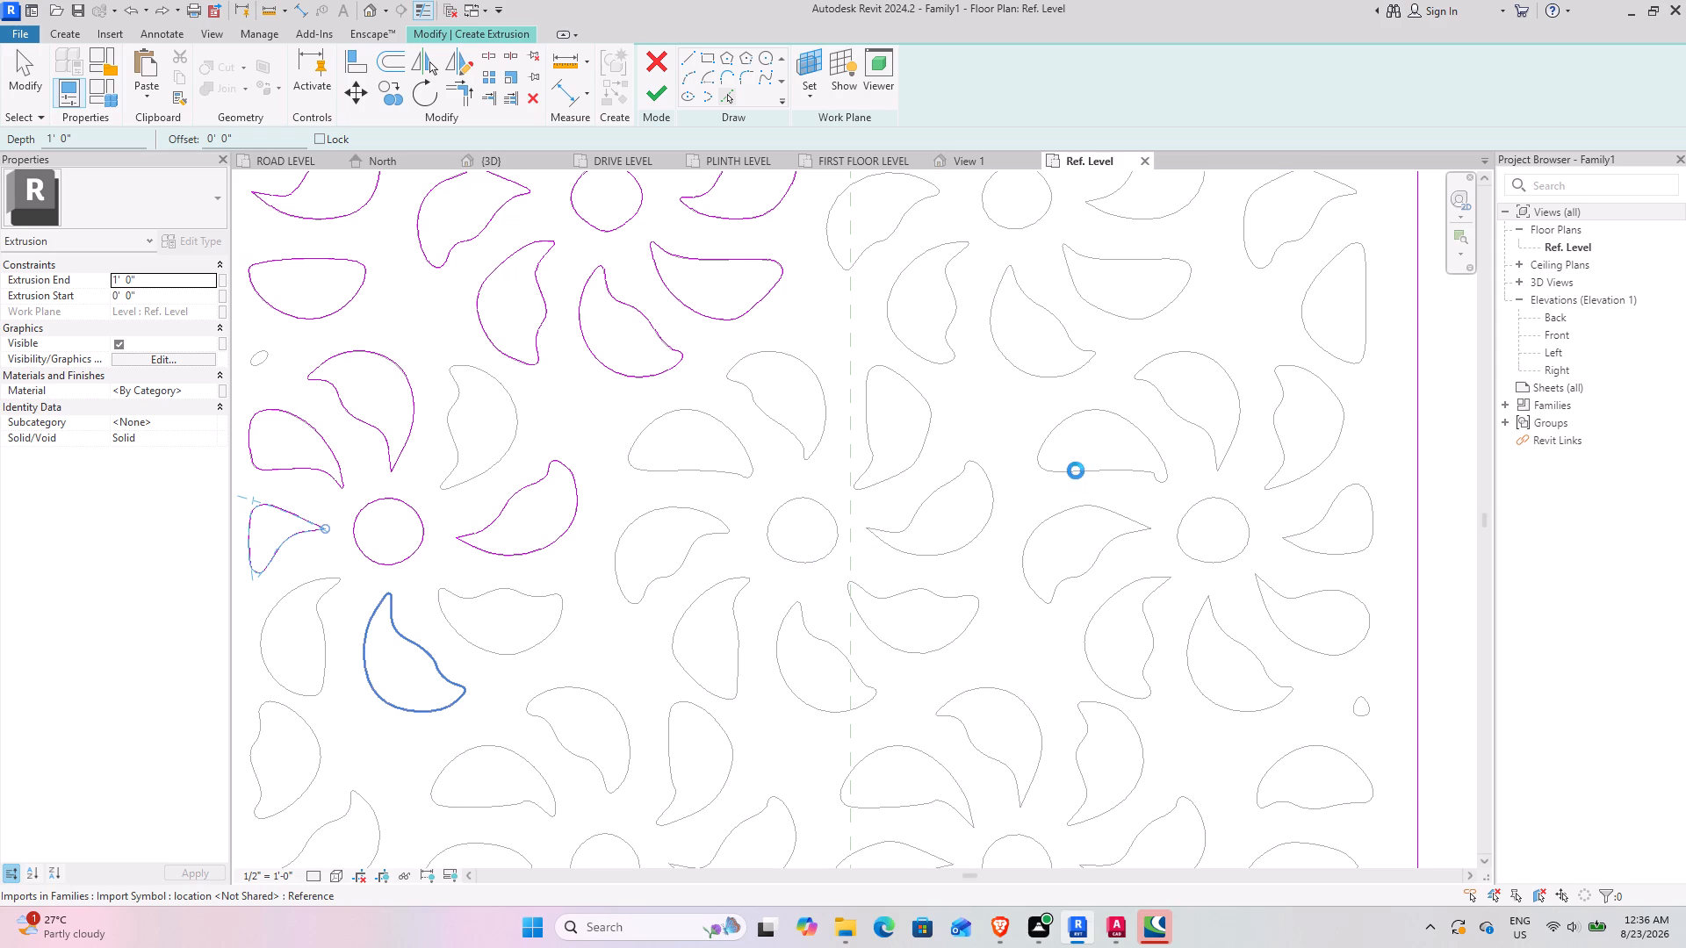
Pick the upper-left, top, upper-right and right petals of the flower against the right border in the same row.
{"action": "key", "text": "Tab"}
{"action": "left_click", "coordinate": [1076, 470]}
{"action": "key", "text": "Tab"}
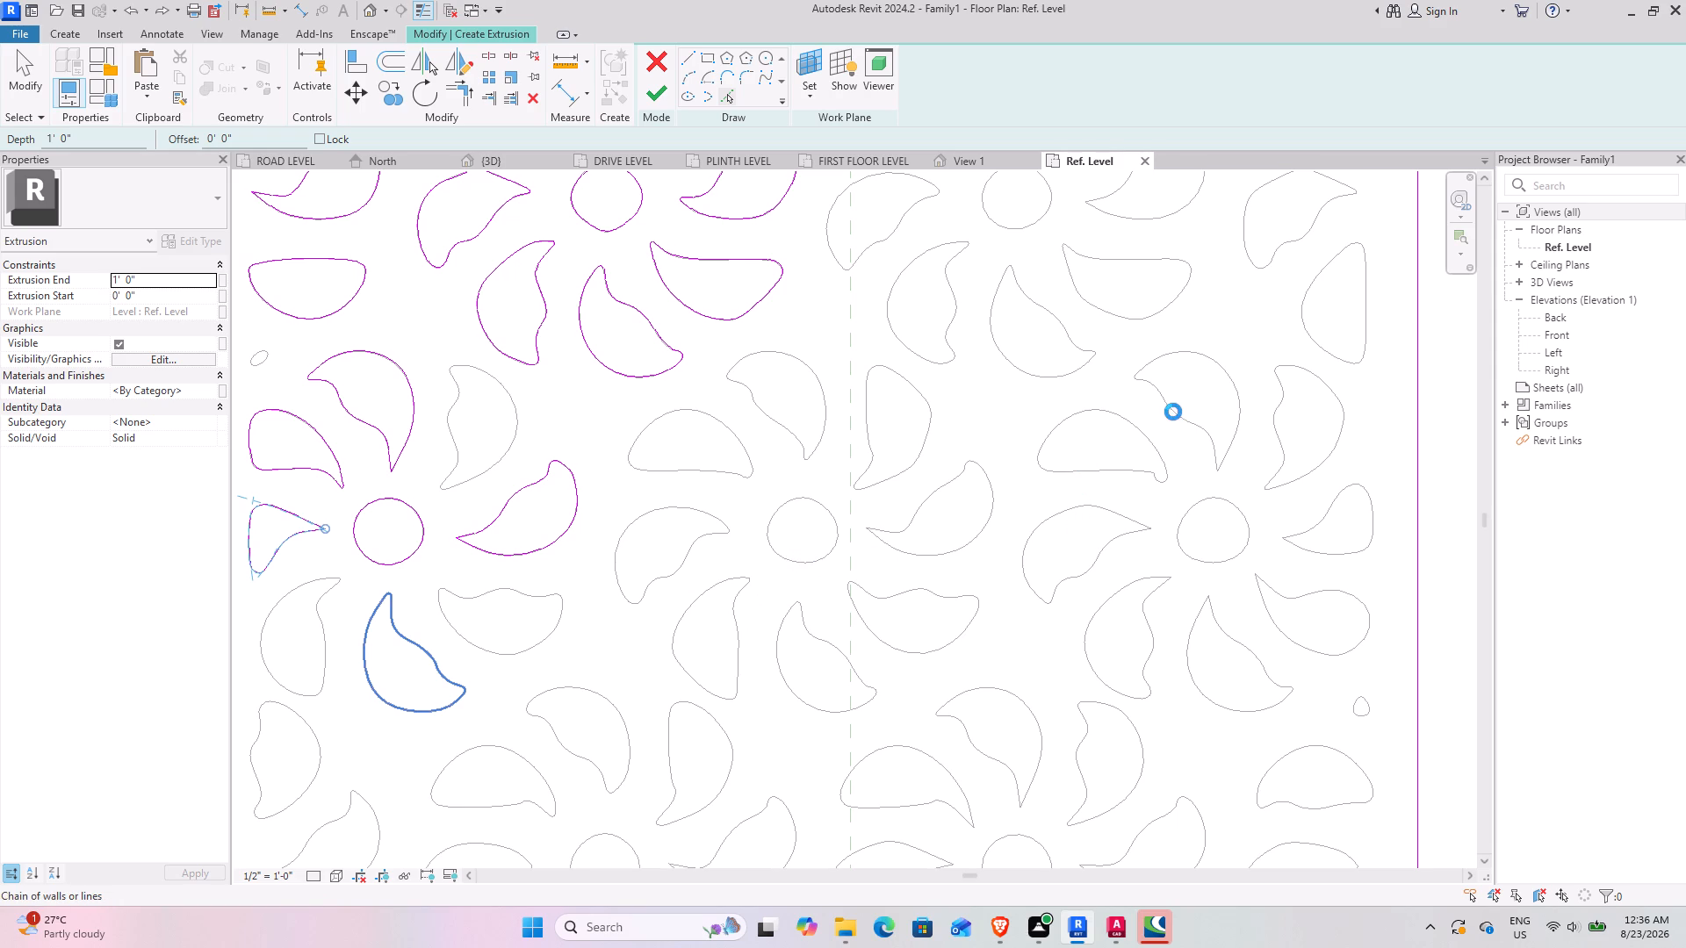
{"action": "left_click", "coordinate": [1173, 412]}
{"action": "key", "text": "Tab"}
{"action": "left_click", "coordinate": [1274, 417]}
{"action": "key", "text": "Tab"}
{"action": "left_click", "coordinate": [1334, 500]}
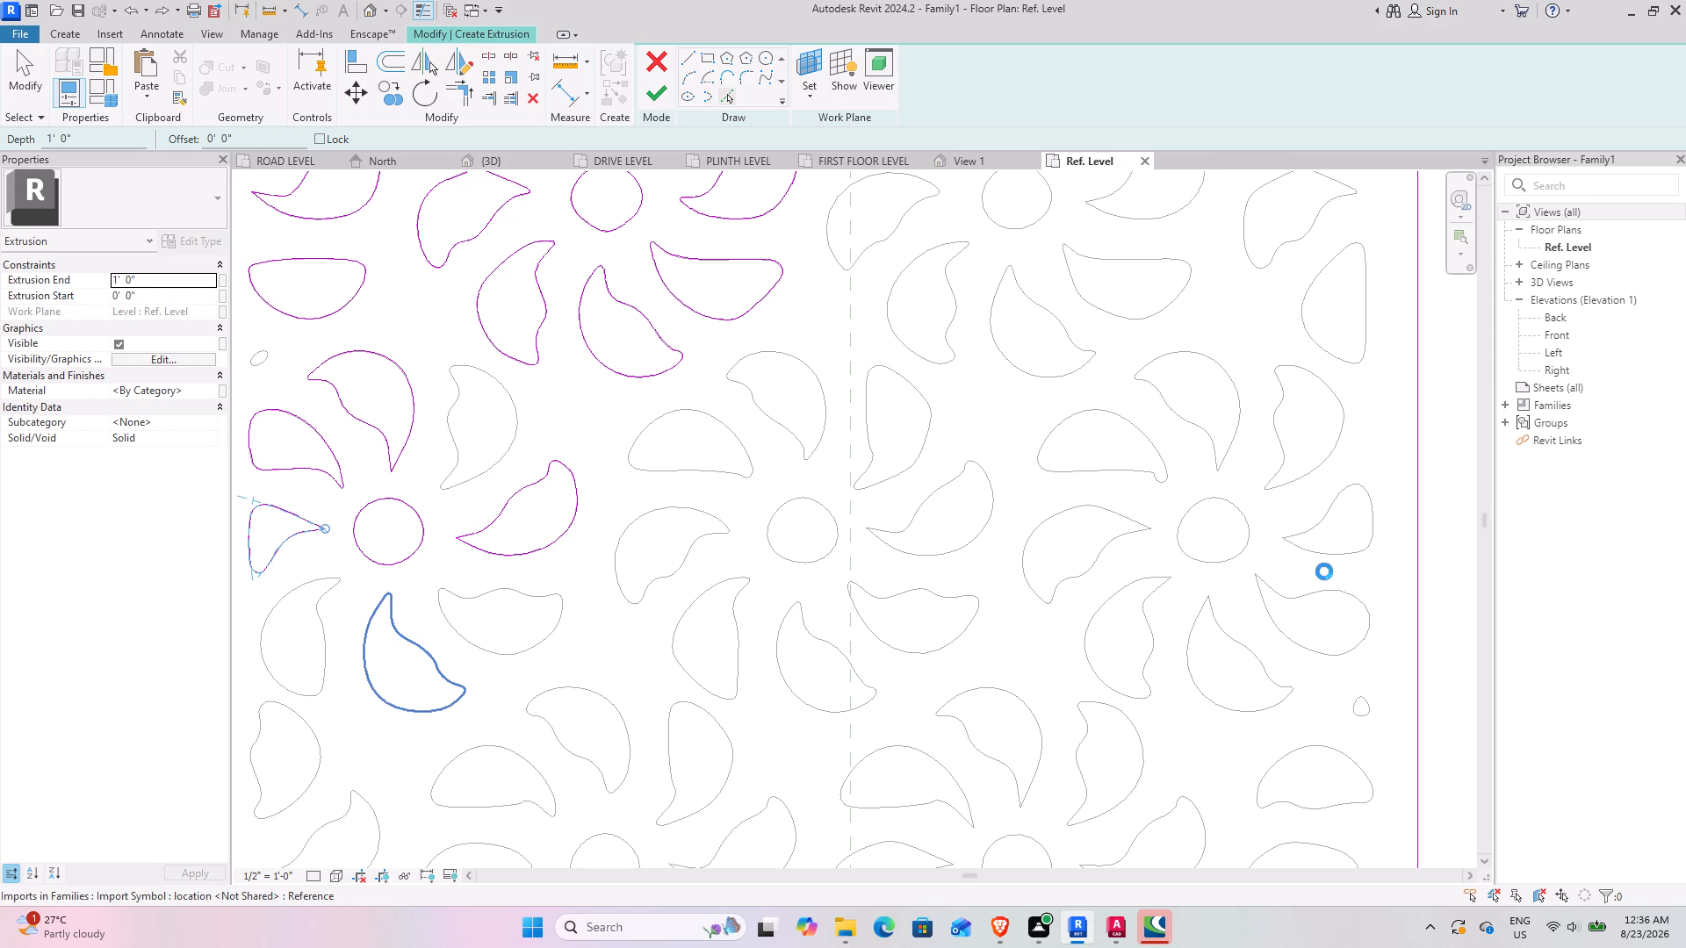
Pick that right-border flower's lower-right, bottom and lower-left petals and its centre hole as closed loops.
{"action": "key", "text": "Tab"}
{"action": "left_click", "coordinate": [1319, 595]}
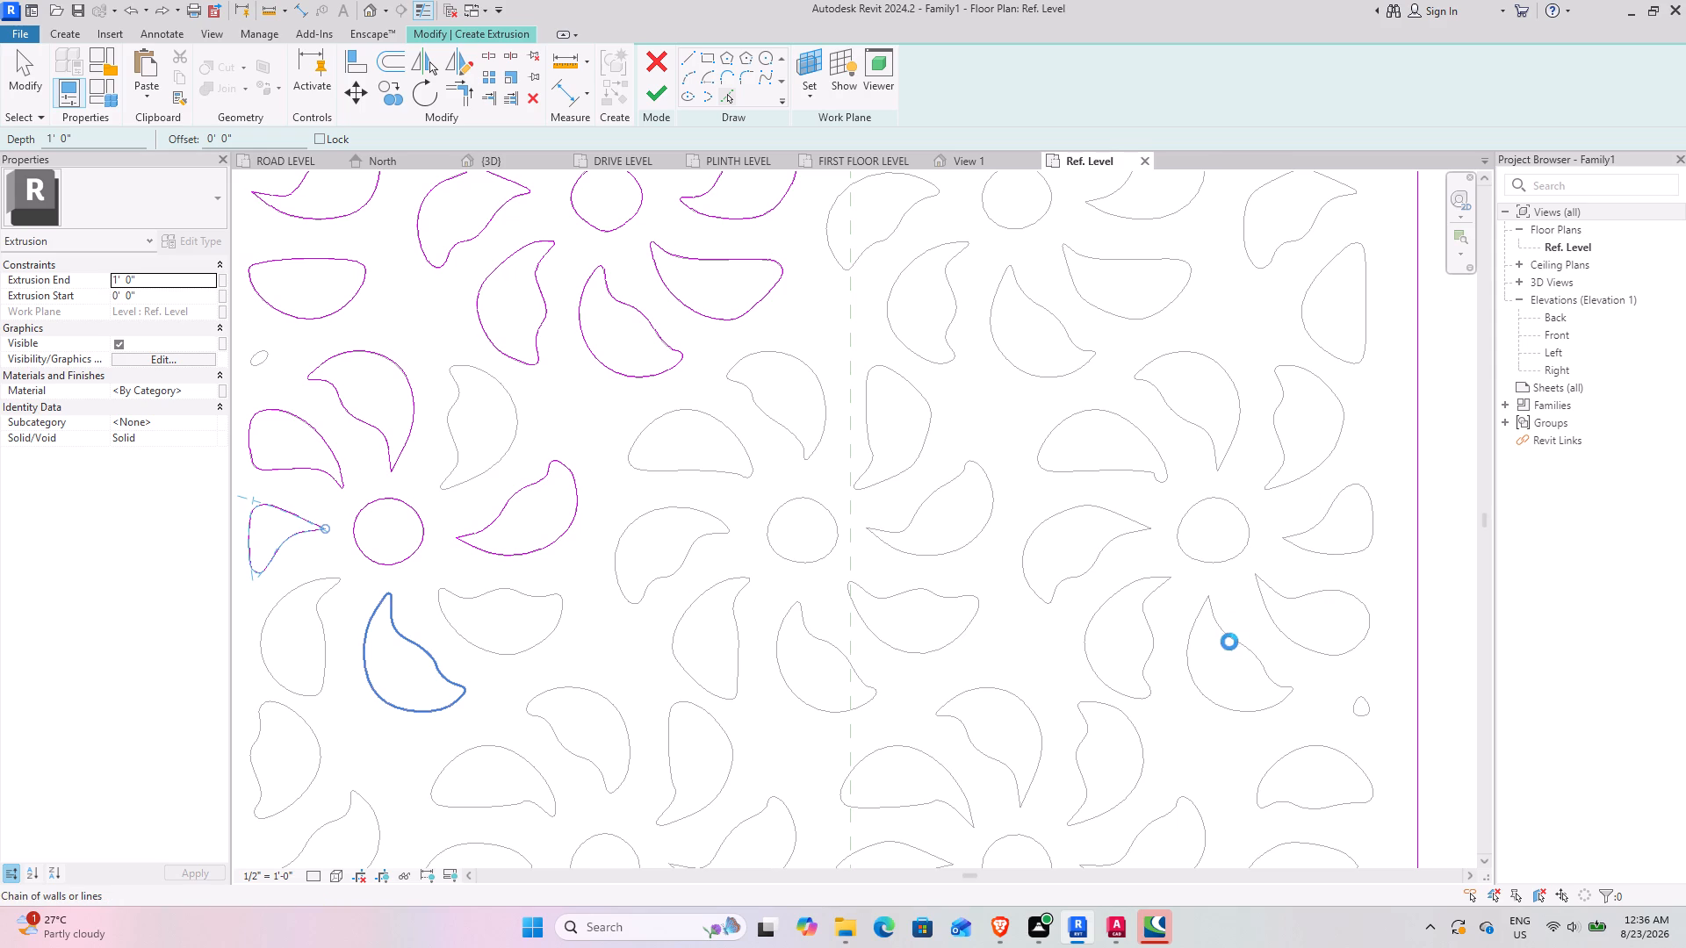
{"action": "key", "text": "Tab"}
{"action": "left_click", "coordinate": [1250, 650]}
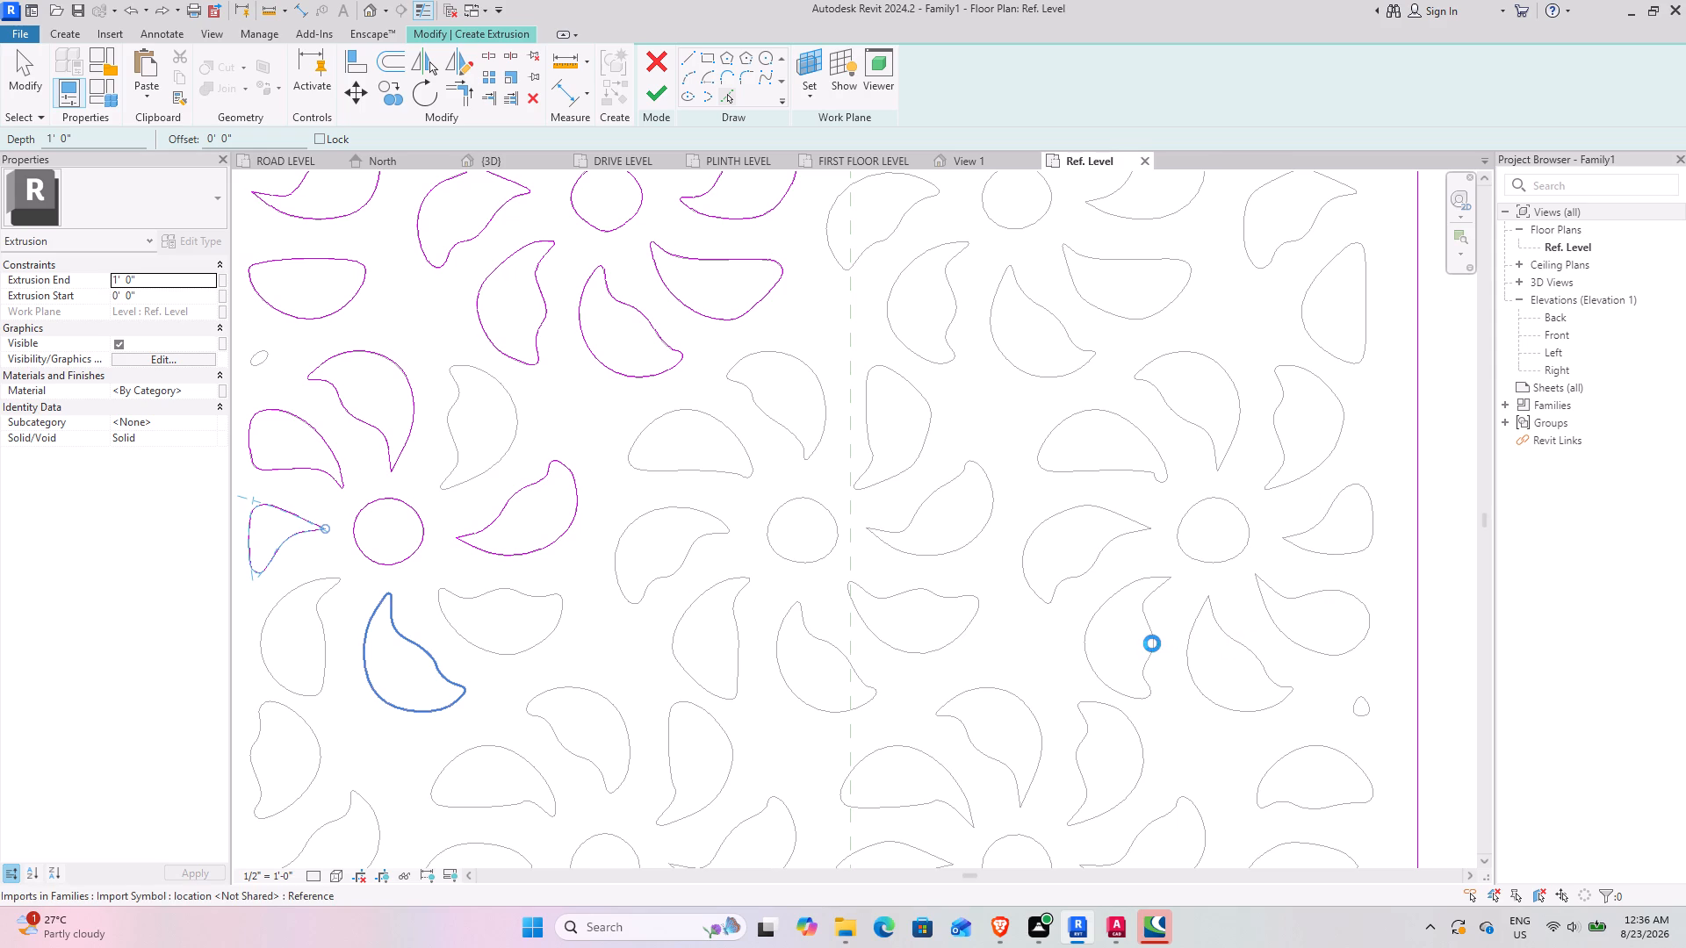
{"action": "key", "text": "Tab"}
{"action": "left_click", "coordinate": [1151, 642]}
{"action": "key", "text": "Tab"}
{"action": "left_click", "coordinate": [1222, 560]}
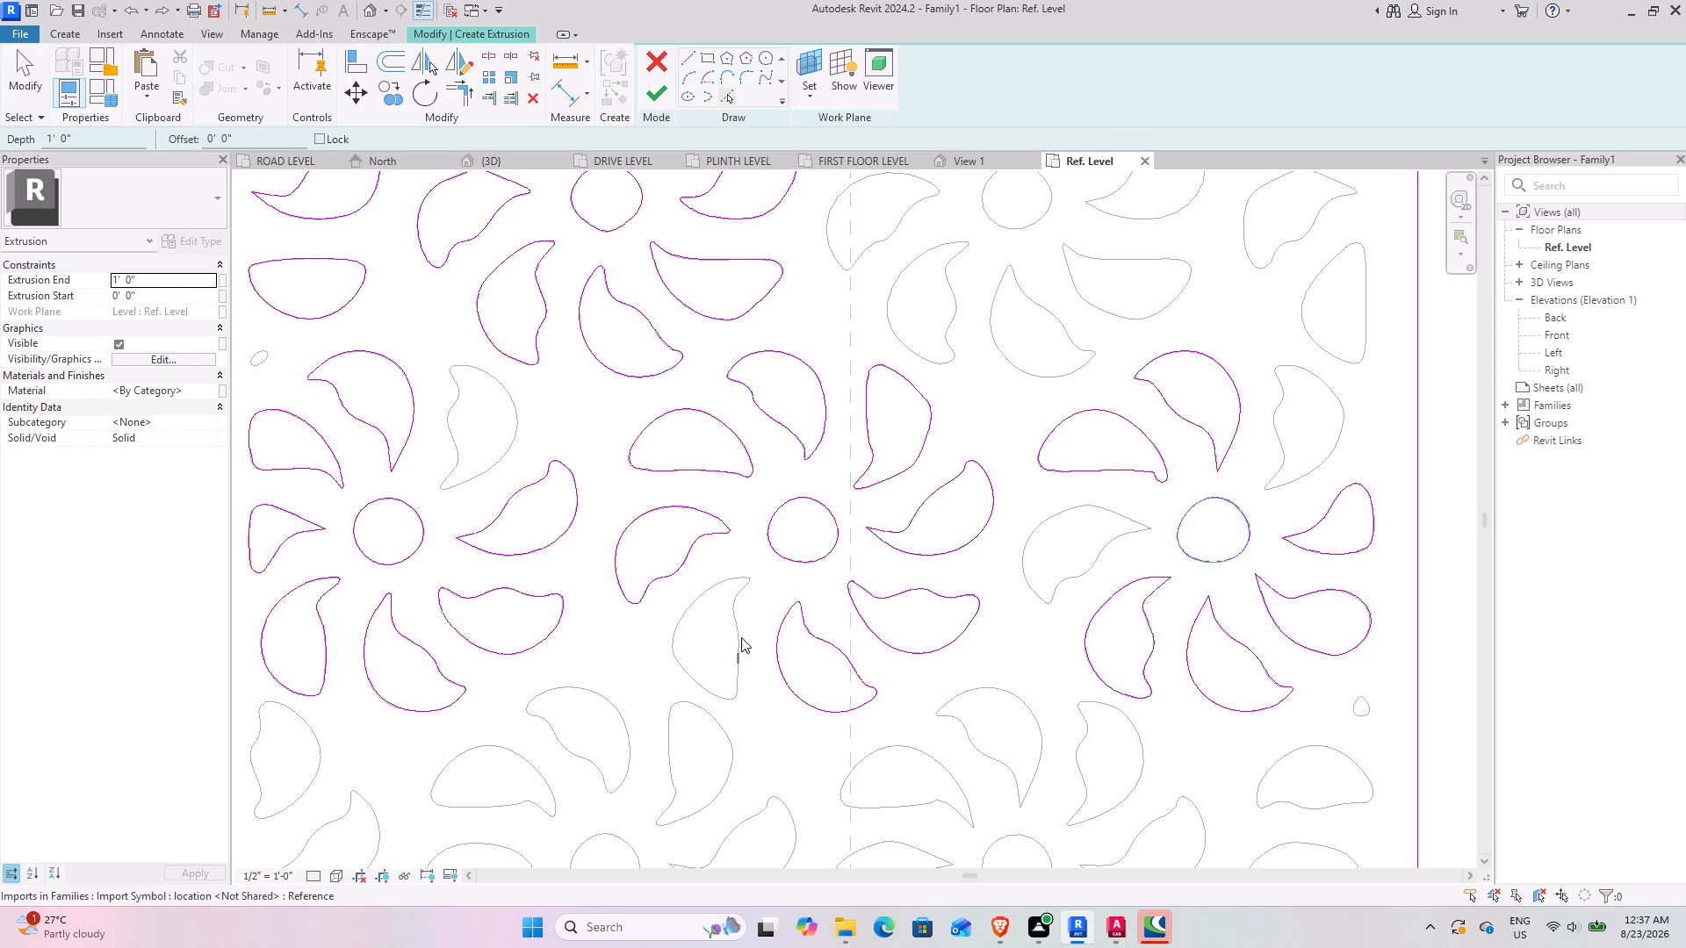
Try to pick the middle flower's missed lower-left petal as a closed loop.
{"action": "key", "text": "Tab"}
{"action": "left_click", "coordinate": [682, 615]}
Pick the right-border flower's still untraced upper-right and left petals as closed loops.
{"action": "key", "text": "Tab"}
{"action": "left_click", "coordinate": [1313, 469]}
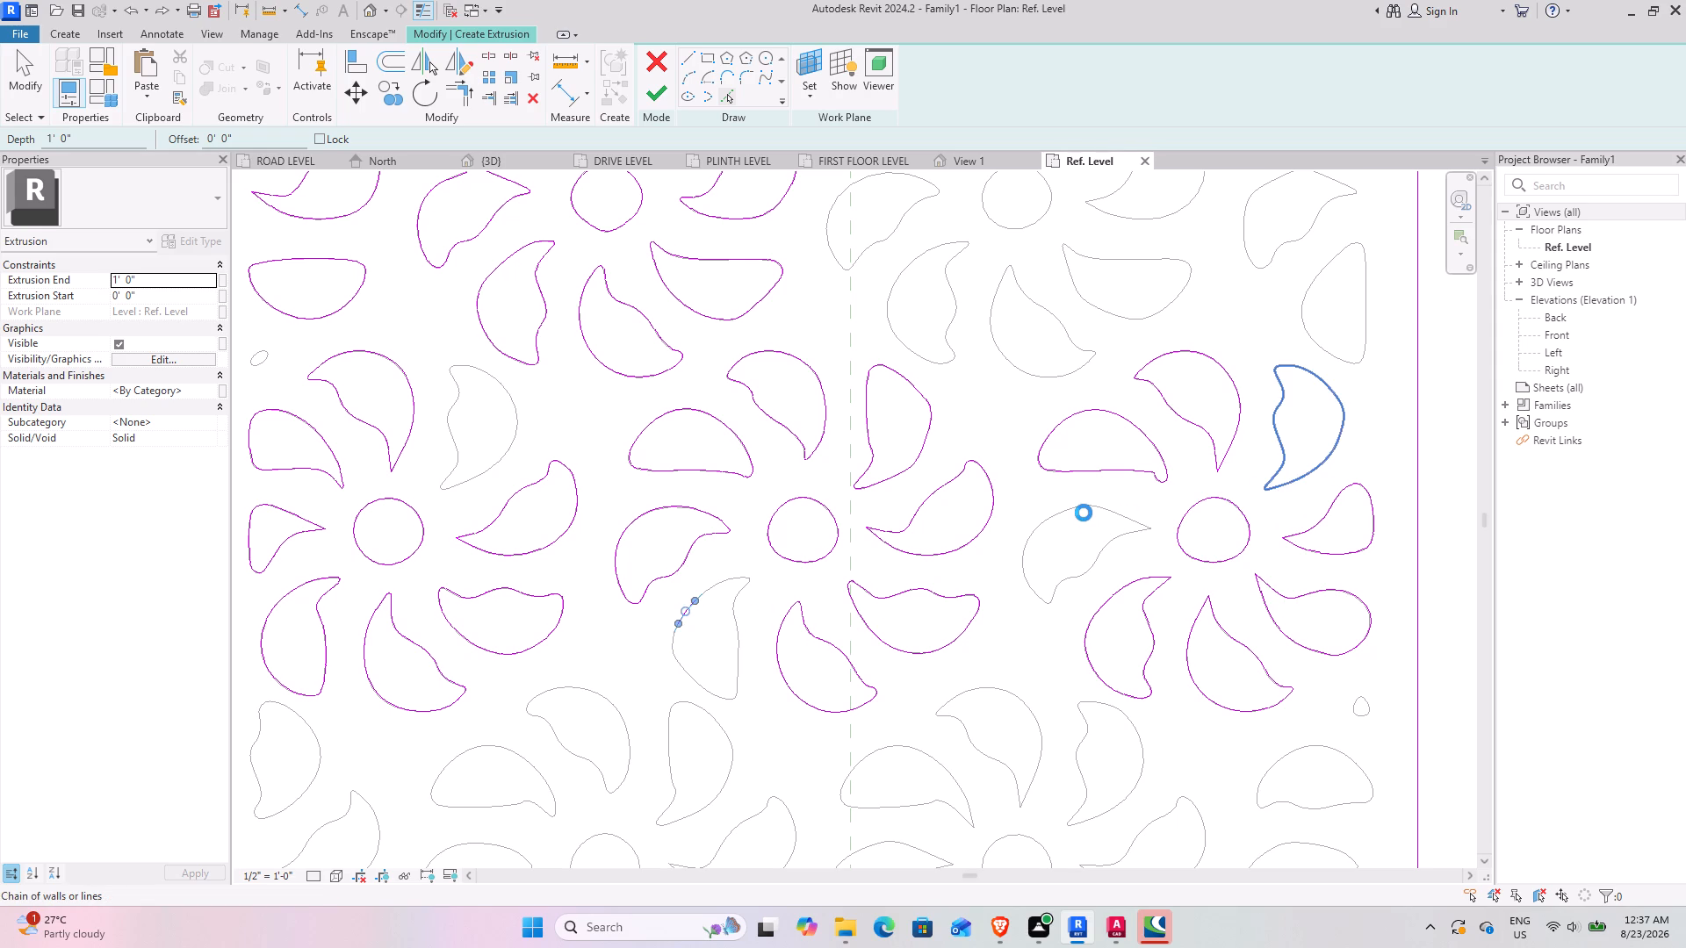
{"action": "key", "text": "Tab"}
{"action": "left_click", "coordinate": [1081, 509]}
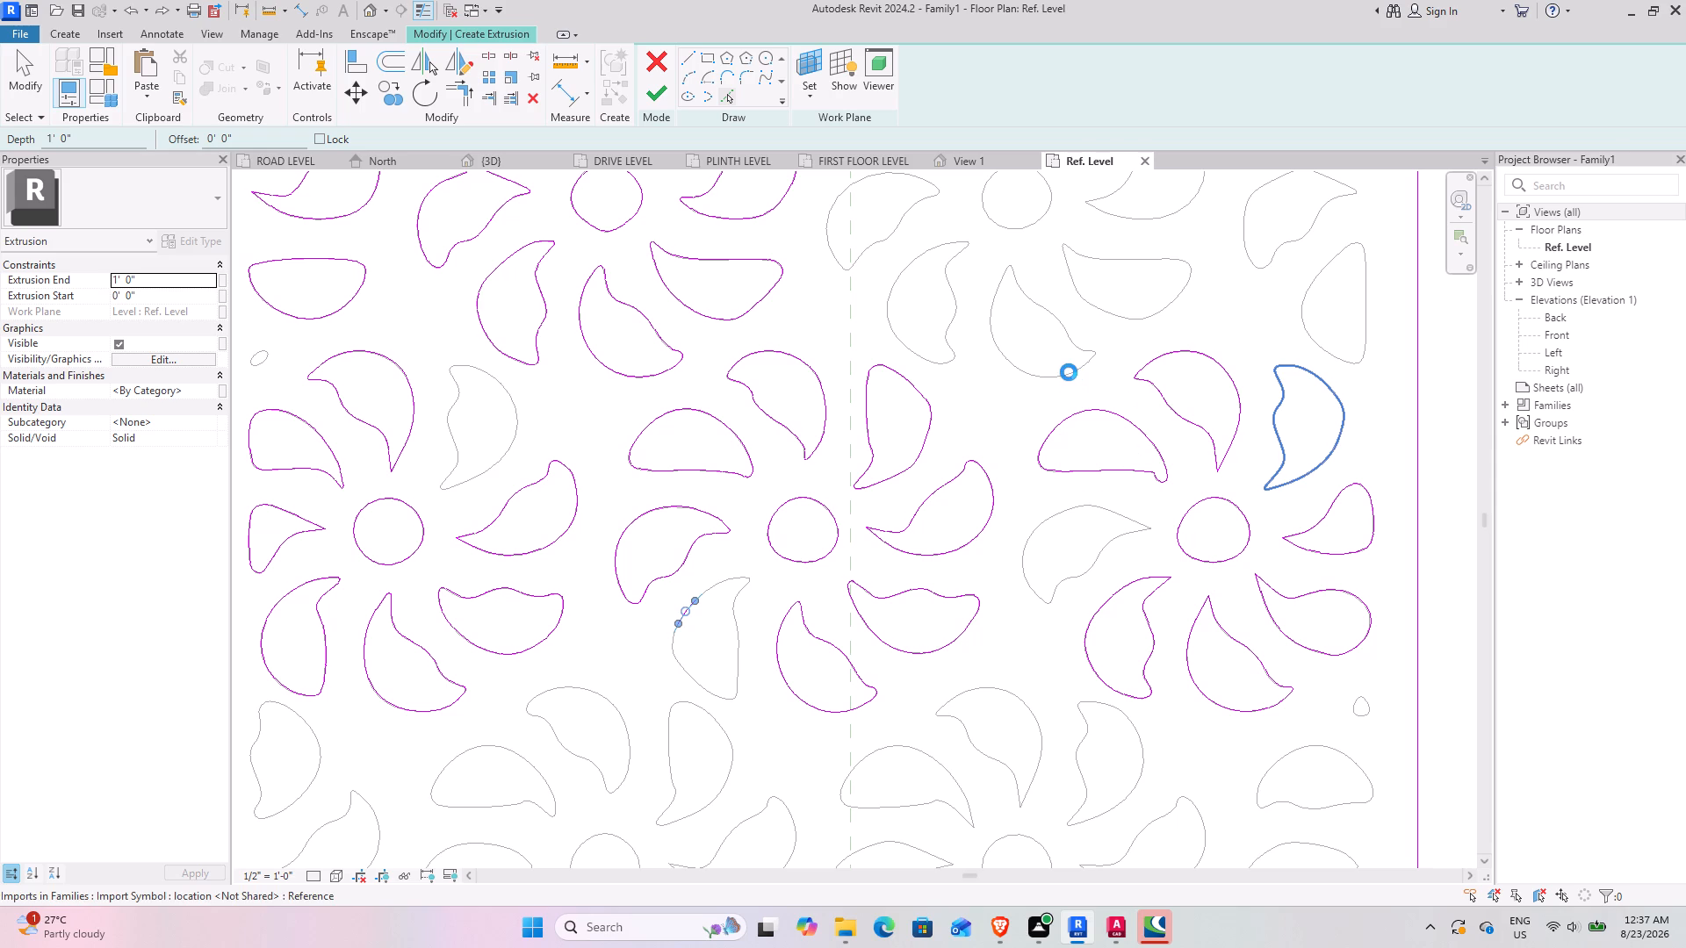
Pick the bottom, lower-left, left and lower-right petals of the full flower nearest the right border in the row above.
{"action": "key", "text": "Tab"}
{"action": "left_click", "coordinate": [1069, 372]}
{"action": "key", "text": "Tab"}
{"action": "left_click", "coordinate": [894, 293]}
{"action": "key", "text": "Tab"}
{"action": "left_click", "coordinate": [878, 245]}
{"action": "key", "text": "Tab"}
{"action": "left_click", "coordinate": [1114, 258]}
Pick the left petal and the straight-cut lower-left petal of the partial flower at the right border in the row above.
{"action": "key", "text": "Tab"}
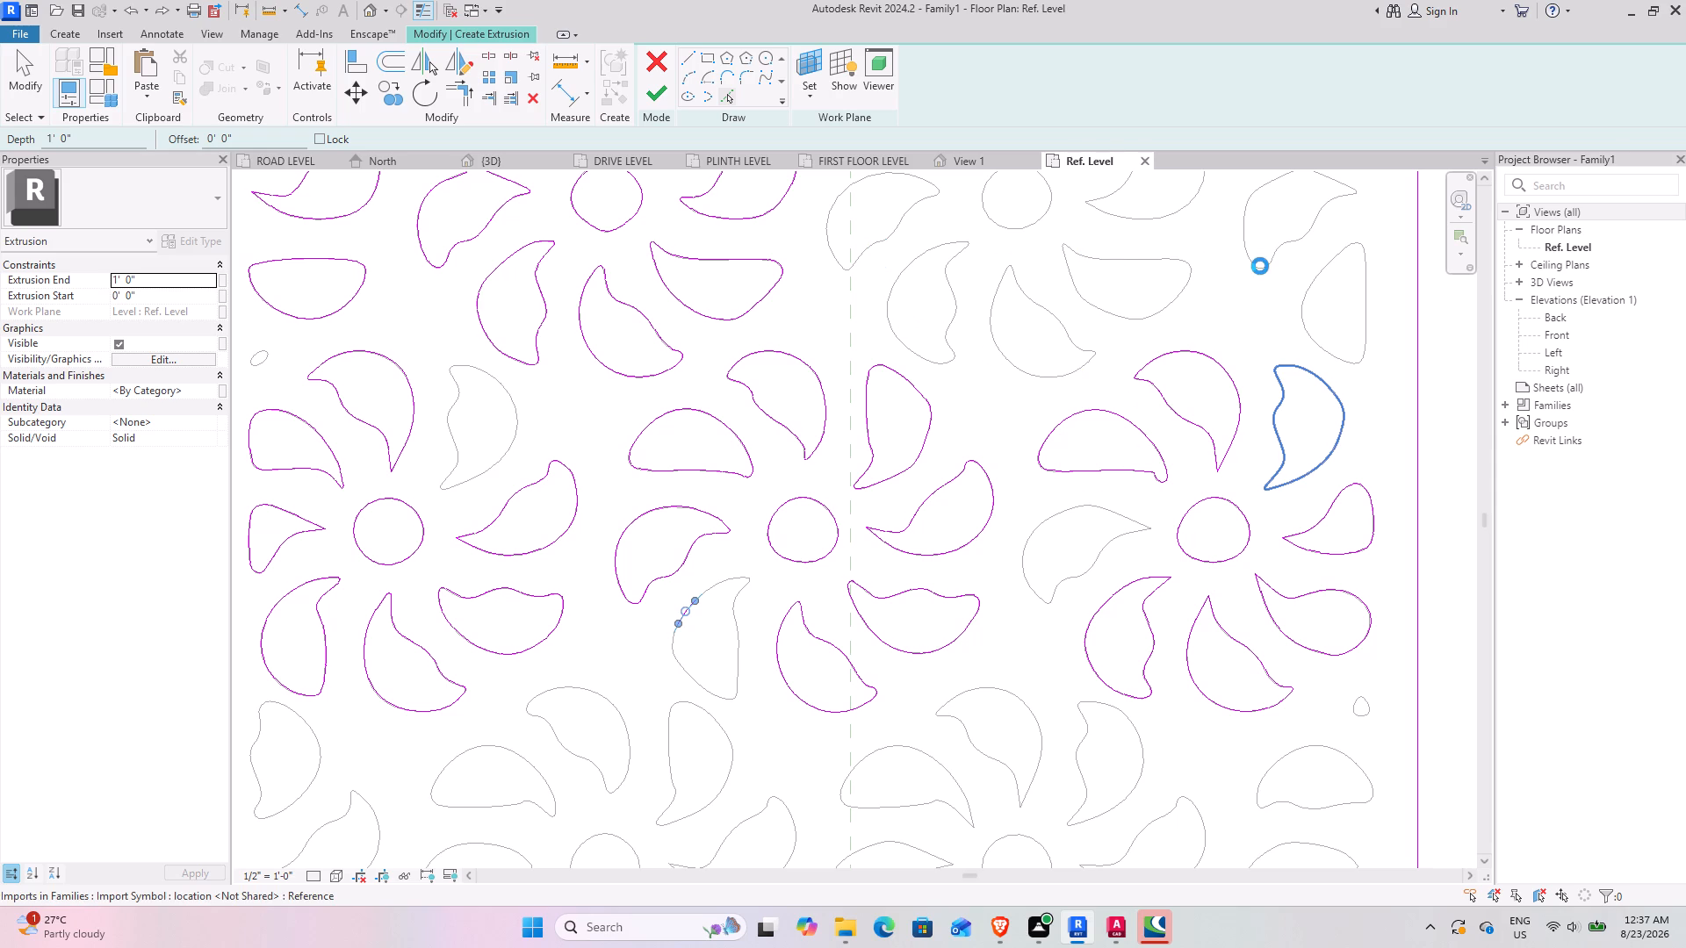
{"action": "left_click", "coordinate": [1260, 266]}
{"action": "key", "text": "Tab"}
{"action": "left_click", "coordinate": [1322, 276]}
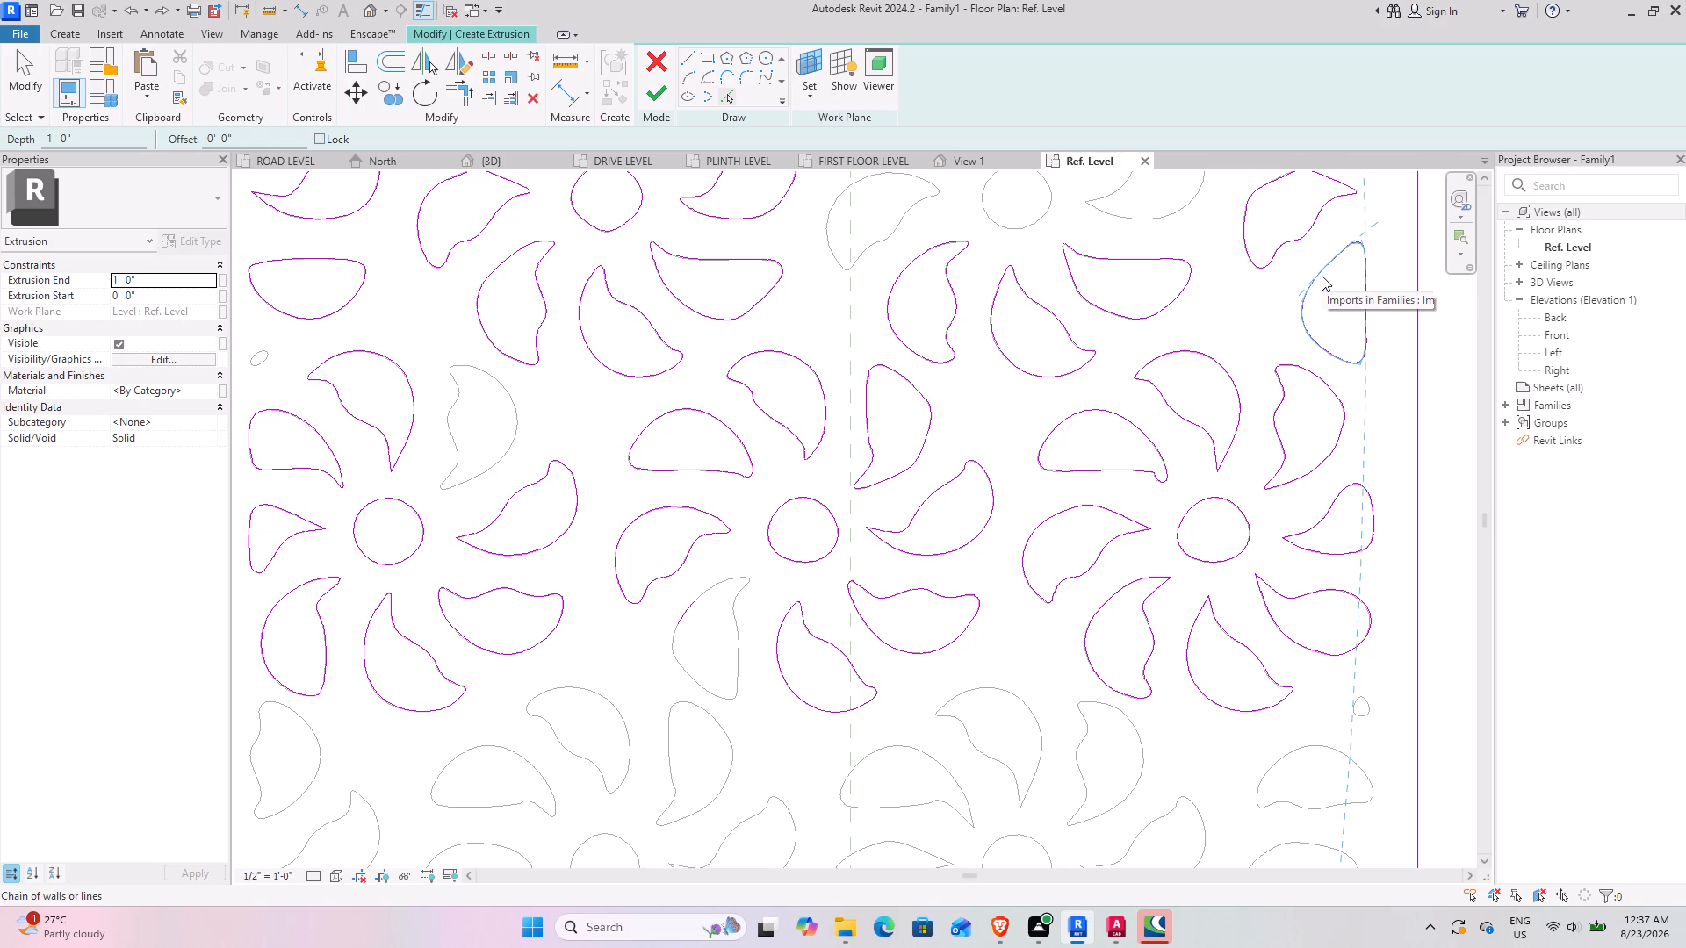
Delete the stray line segments picked on the middle flower's lower-left petal.
{"action": "middle_click_drag", "start_coordinate": [1236, 302], "coordinate": [1287, 265]}
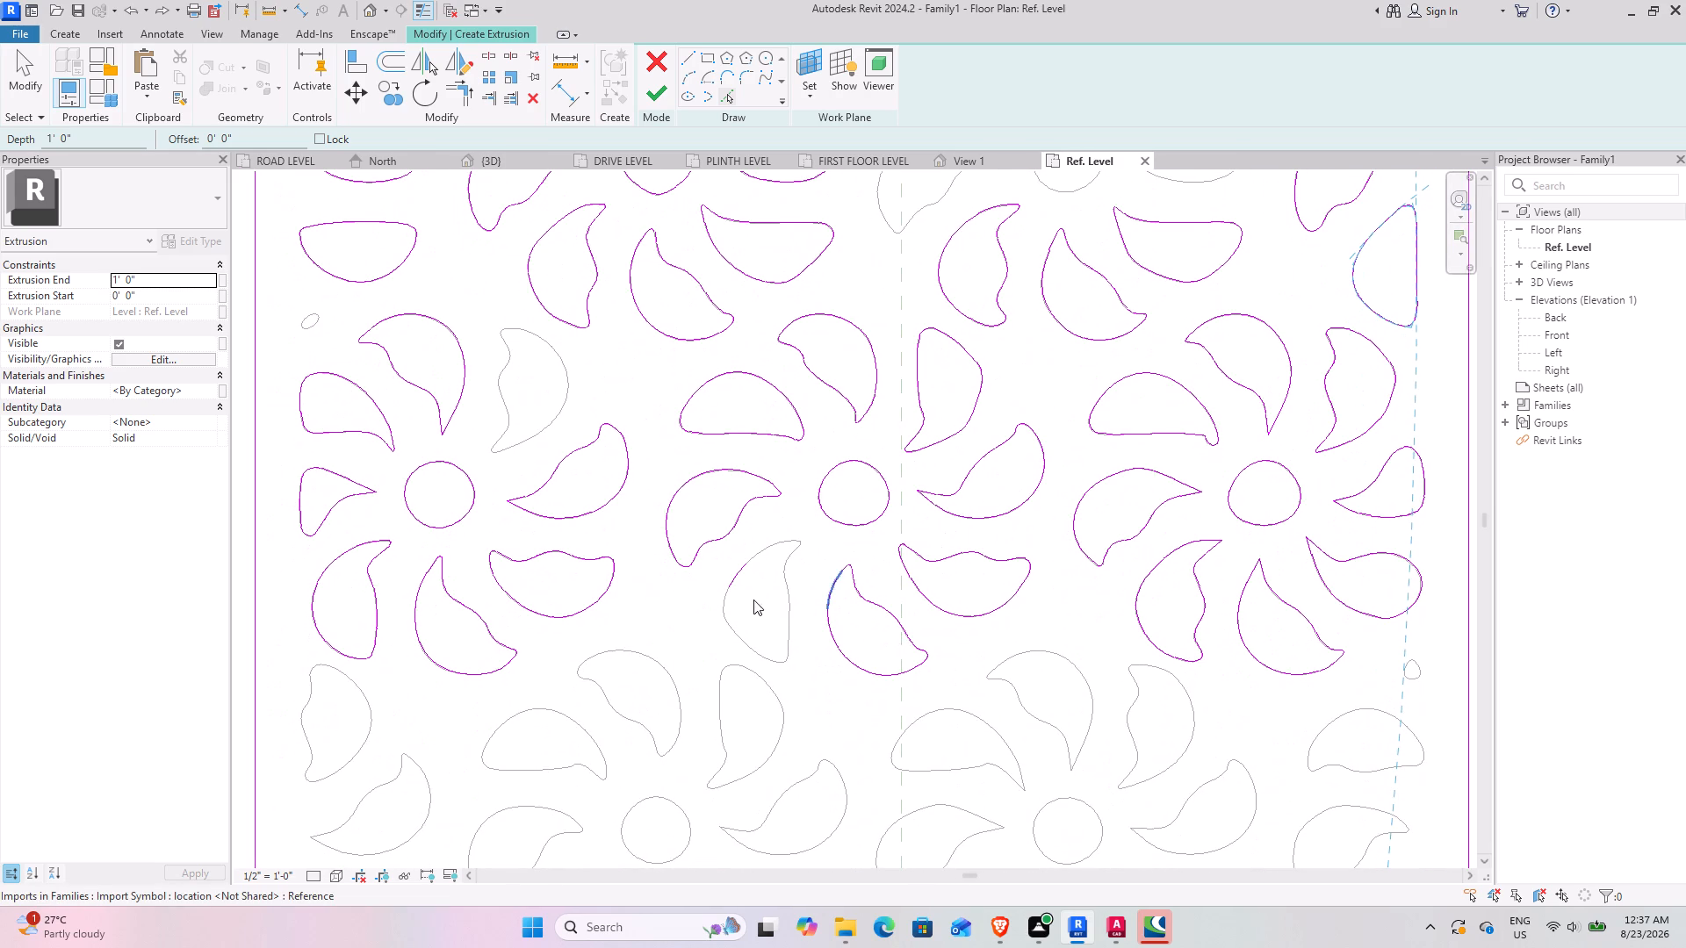
{"action": "left_click", "coordinate": [738, 574]}
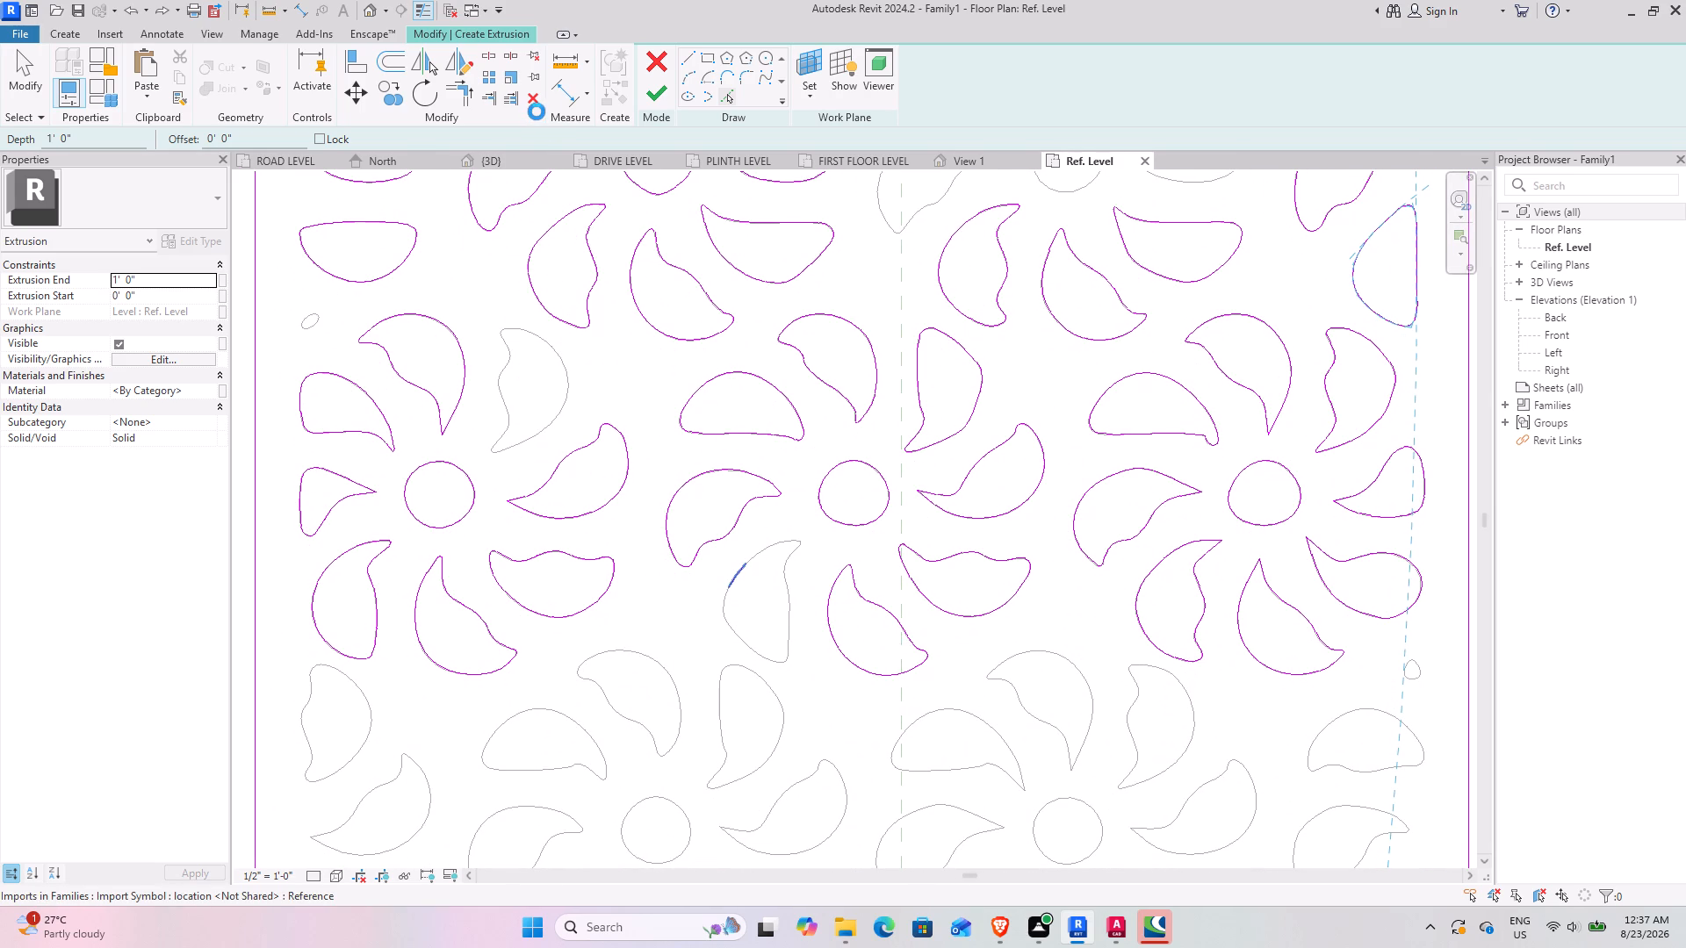
{"action": "left_click", "coordinate": [537, 95]}
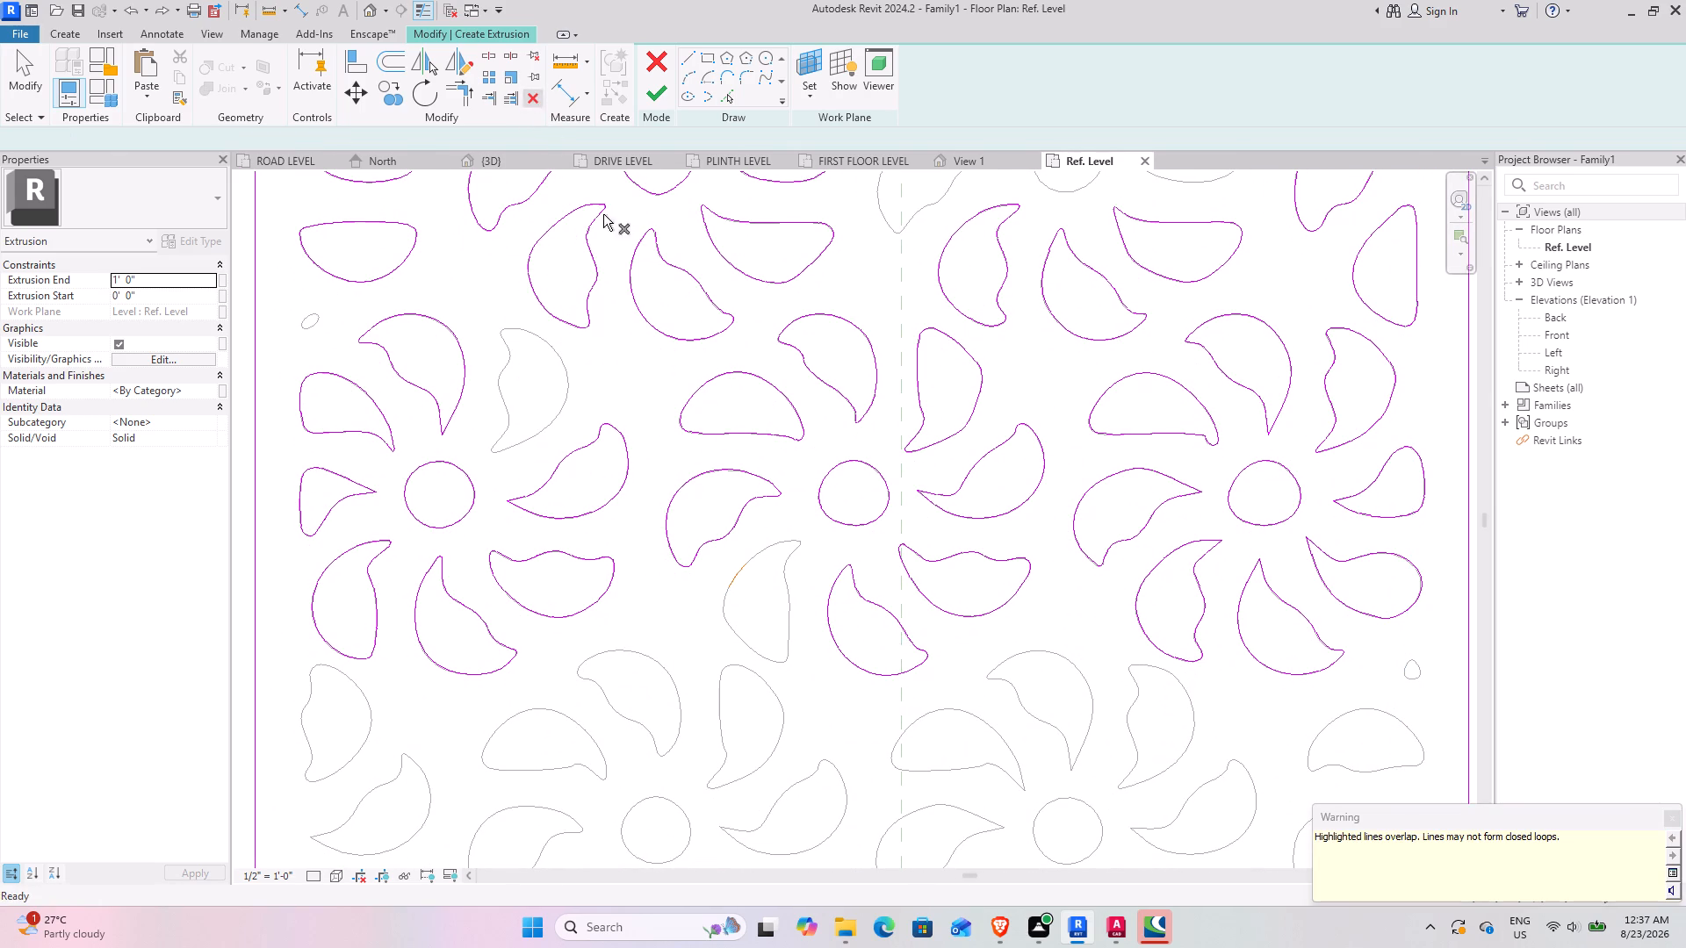
{"action": "left_click", "coordinate": [731, 578]}
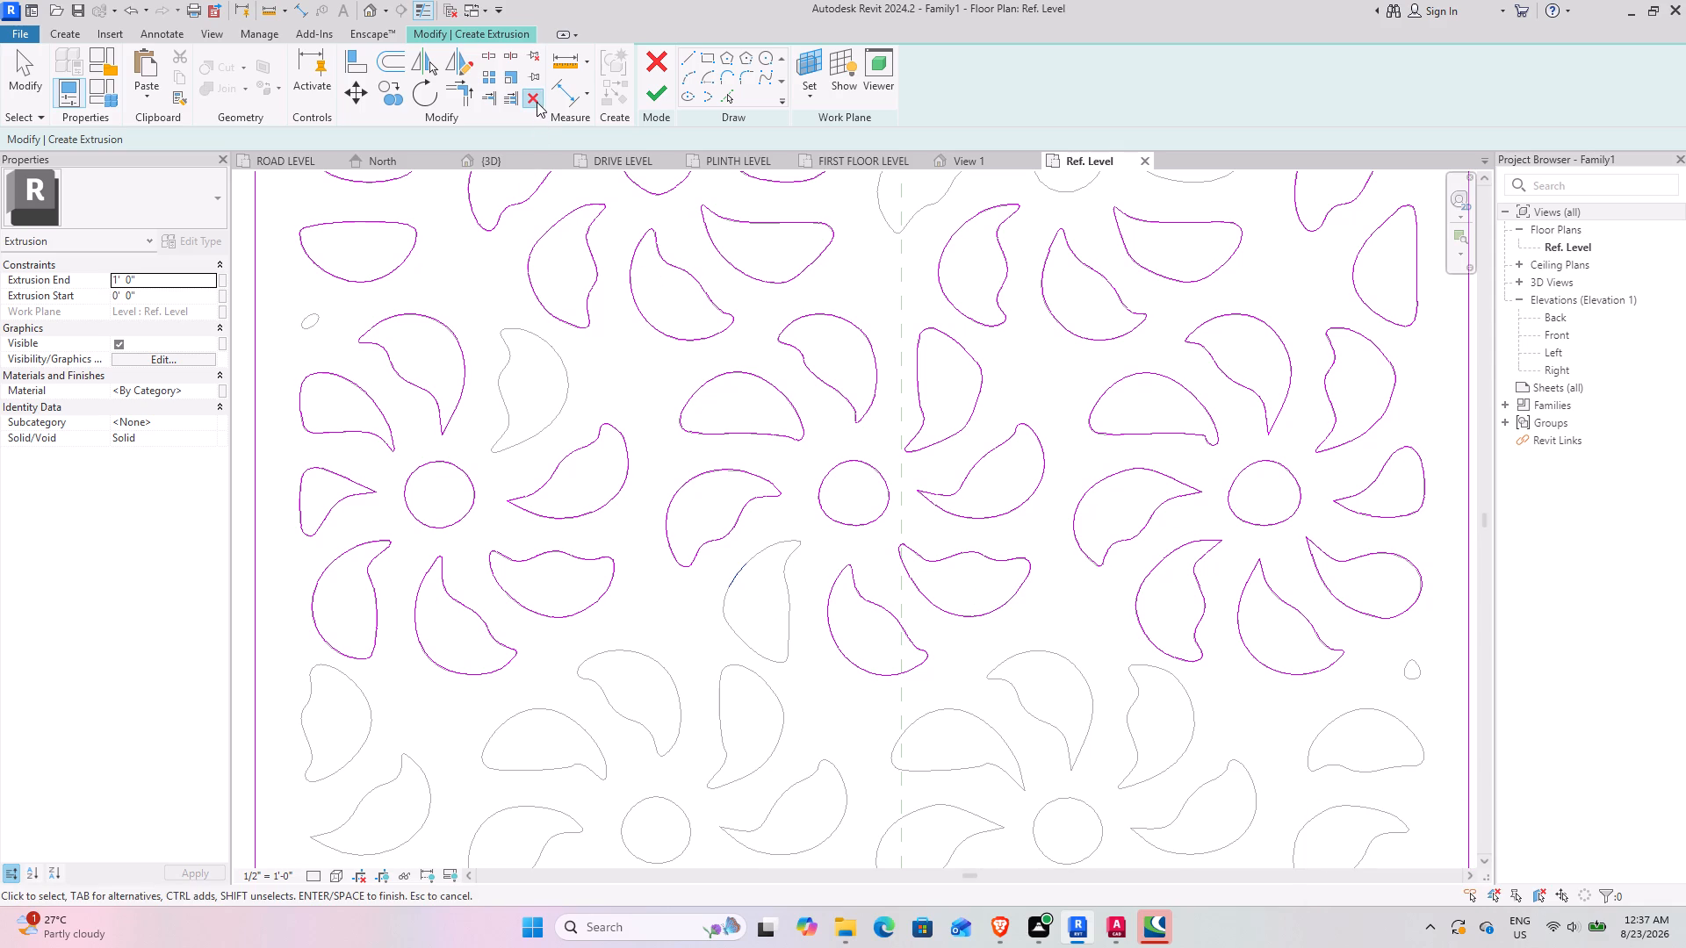
{"action": "left_click", "coordinate": [537, 102]}
{"action": "scroll", "coordinate": [731, 574], "scroll_direction": "up", "scroll_amount": 3}
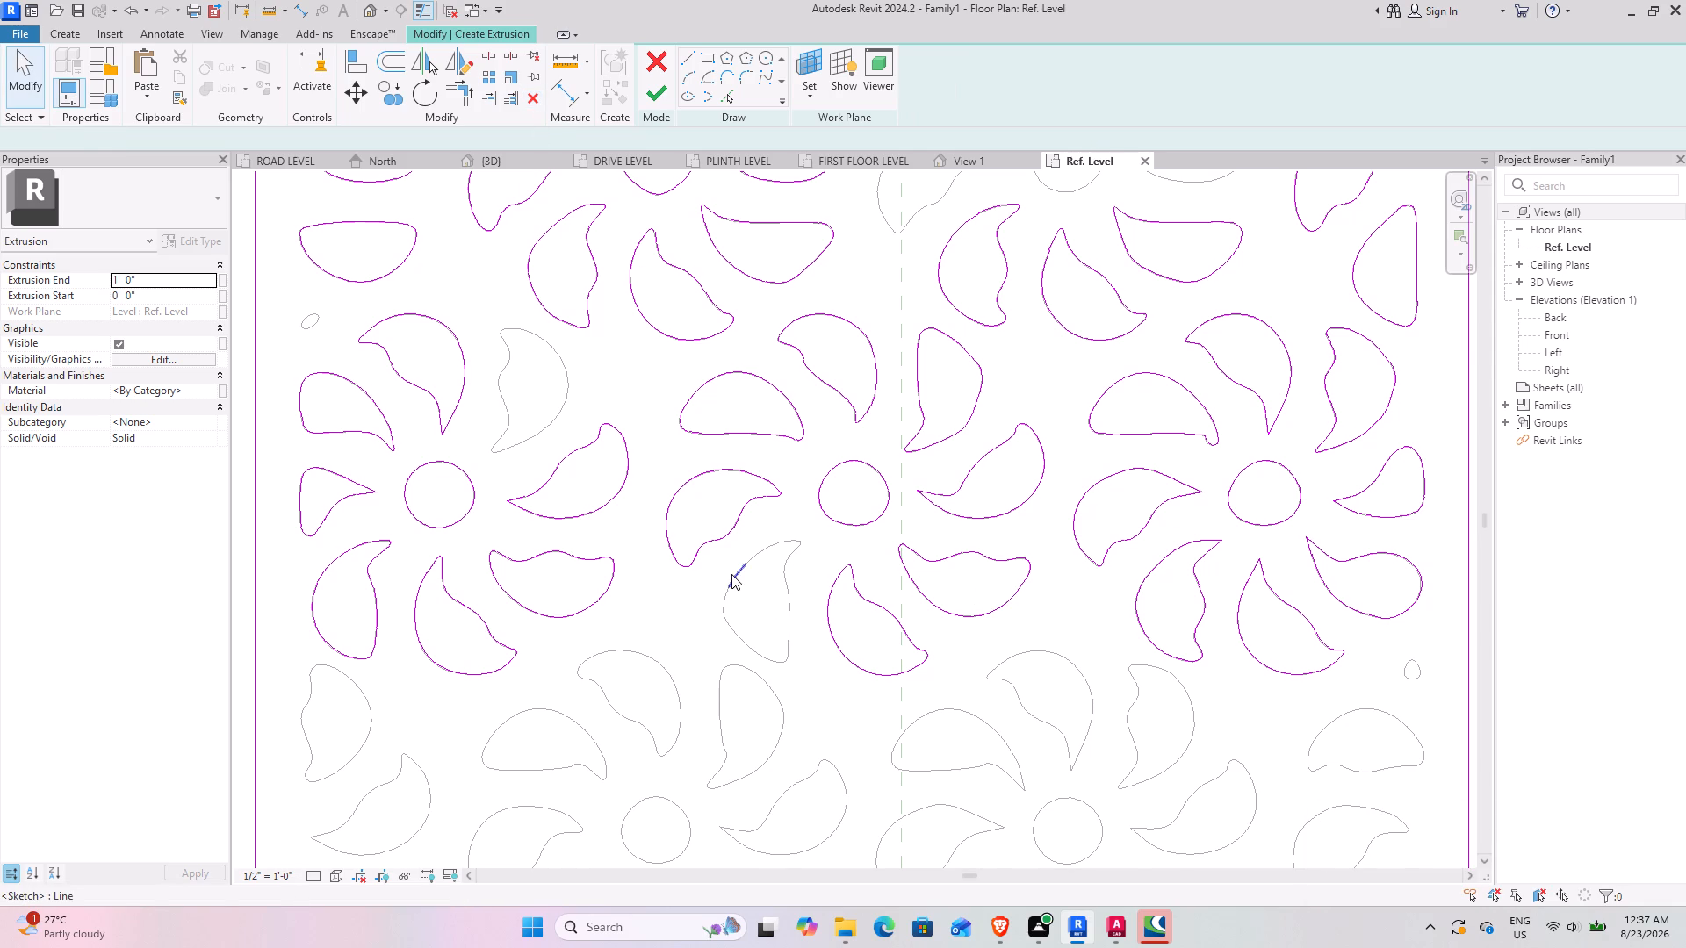
{"action": "scroll", "coordinate": [746, 591], "scroll_direction": "up", "scroll_amount": 4}
{"action": "key", "text": "Escape"}
{"action": "key", "text": "Escape"}
{"action": "left_click", "coordinate": [731, 561]}
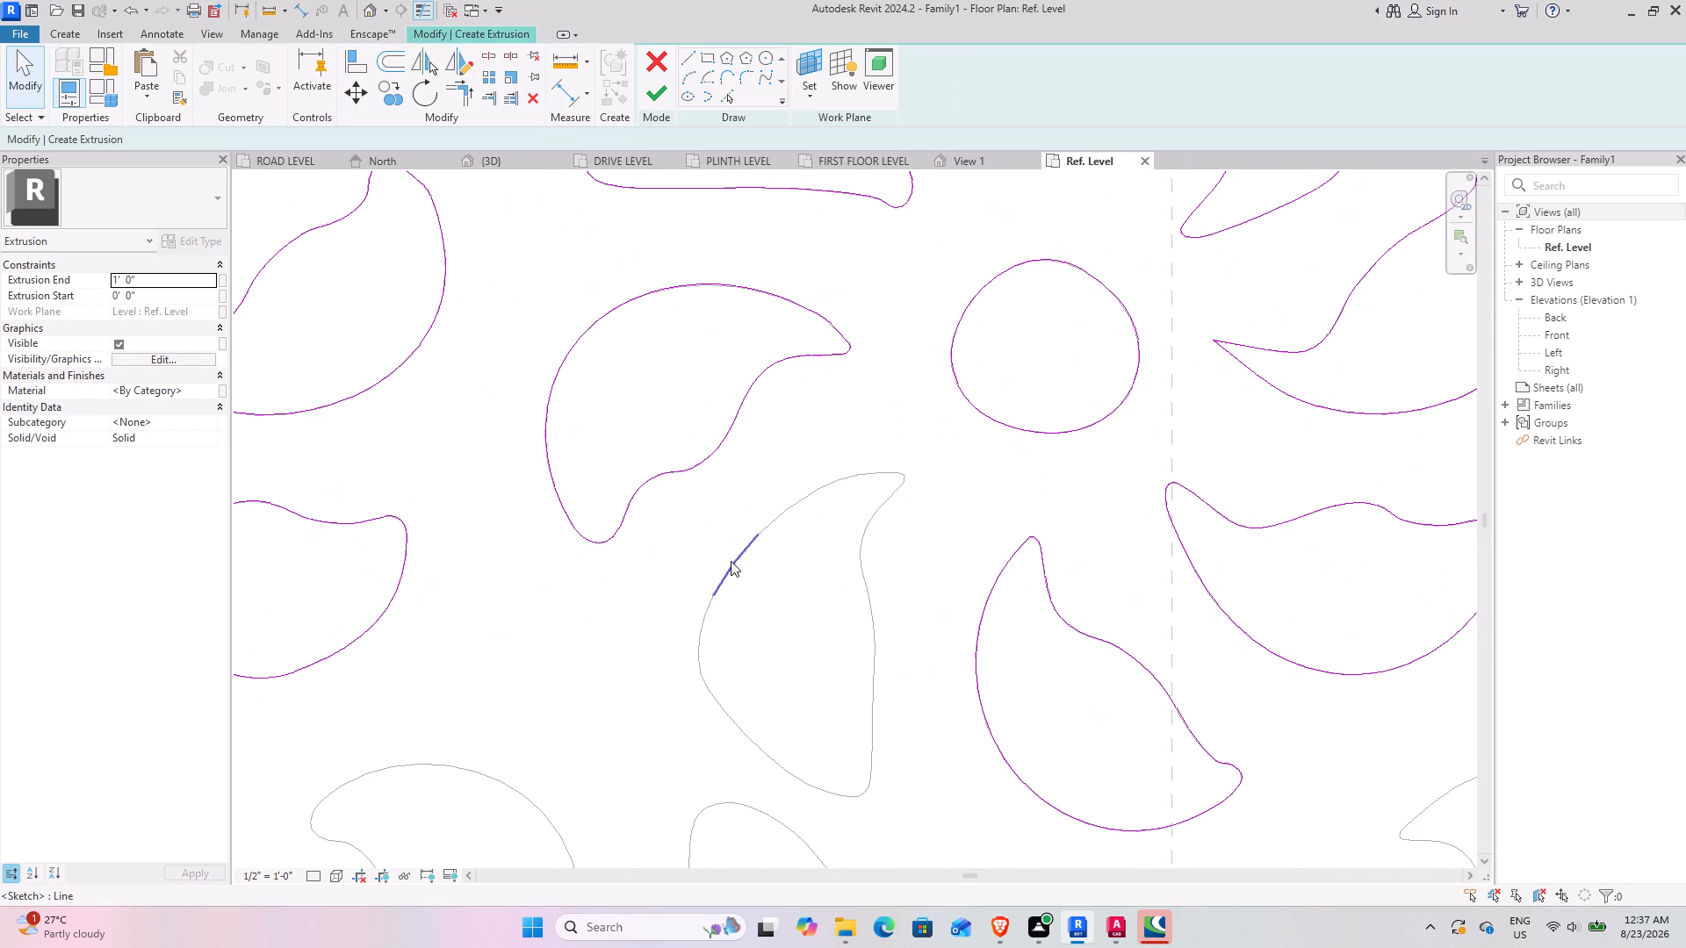
{"action": "left_click", "coordinate": [524, 102]}
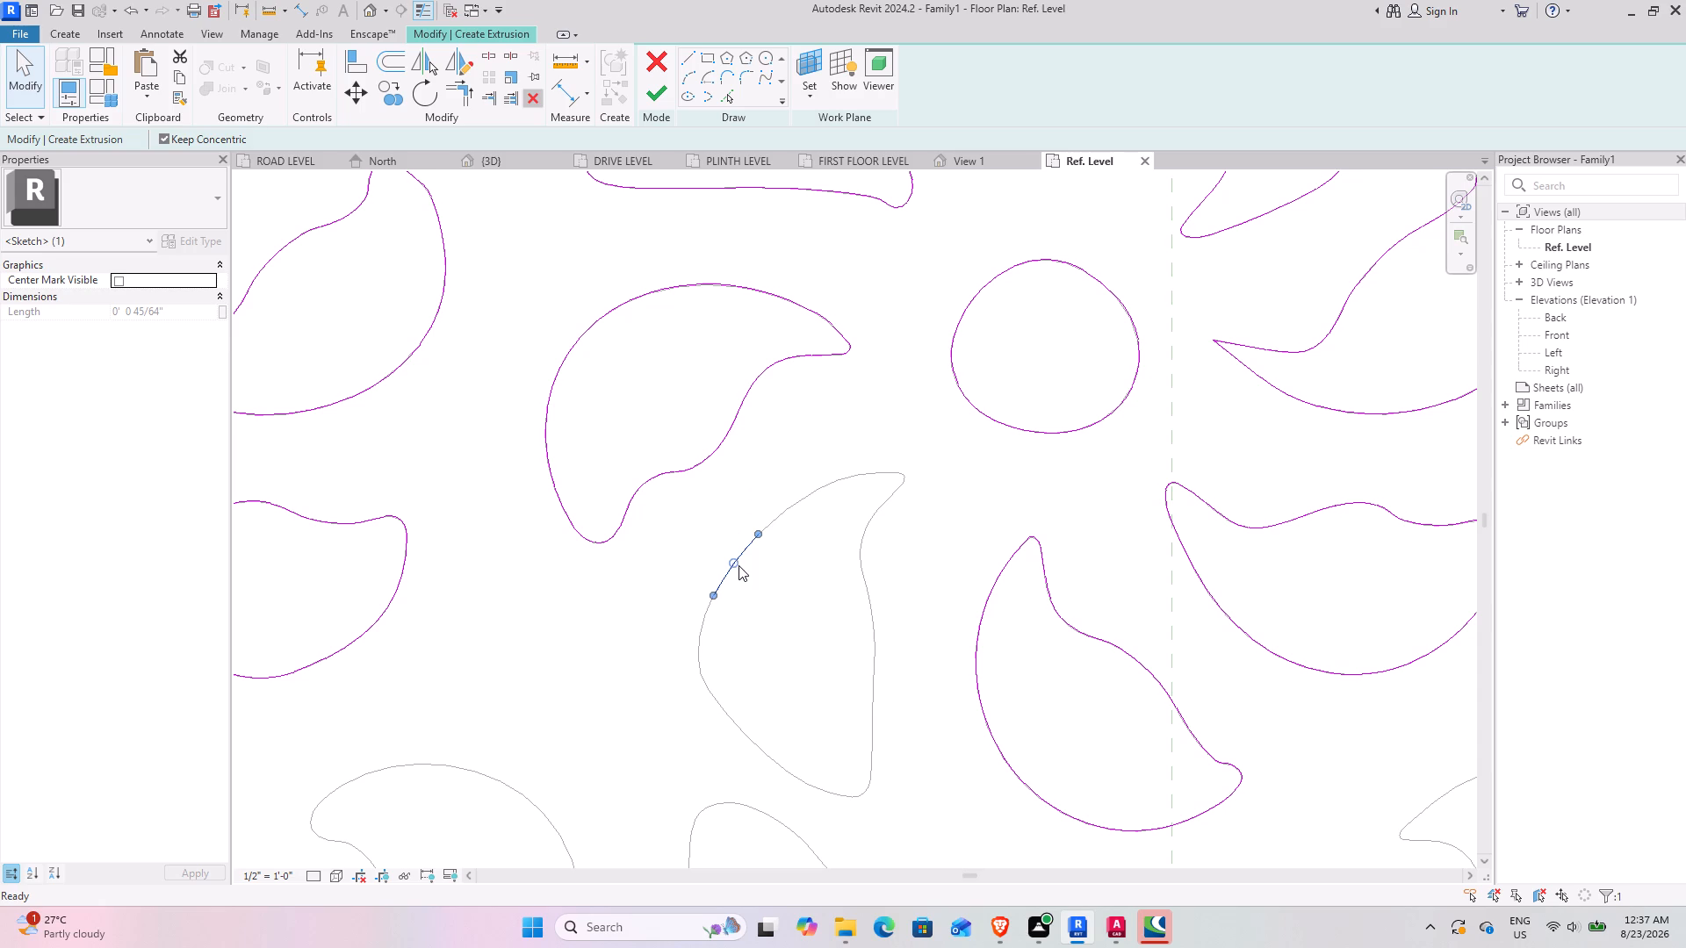
Pick the middle flower's lower-left petal again with Pick Lines as one closed loop.
{"action": "scroll", "coordinate": [752, 601], "scroll_direction": "down", "scroll_amount": 4}
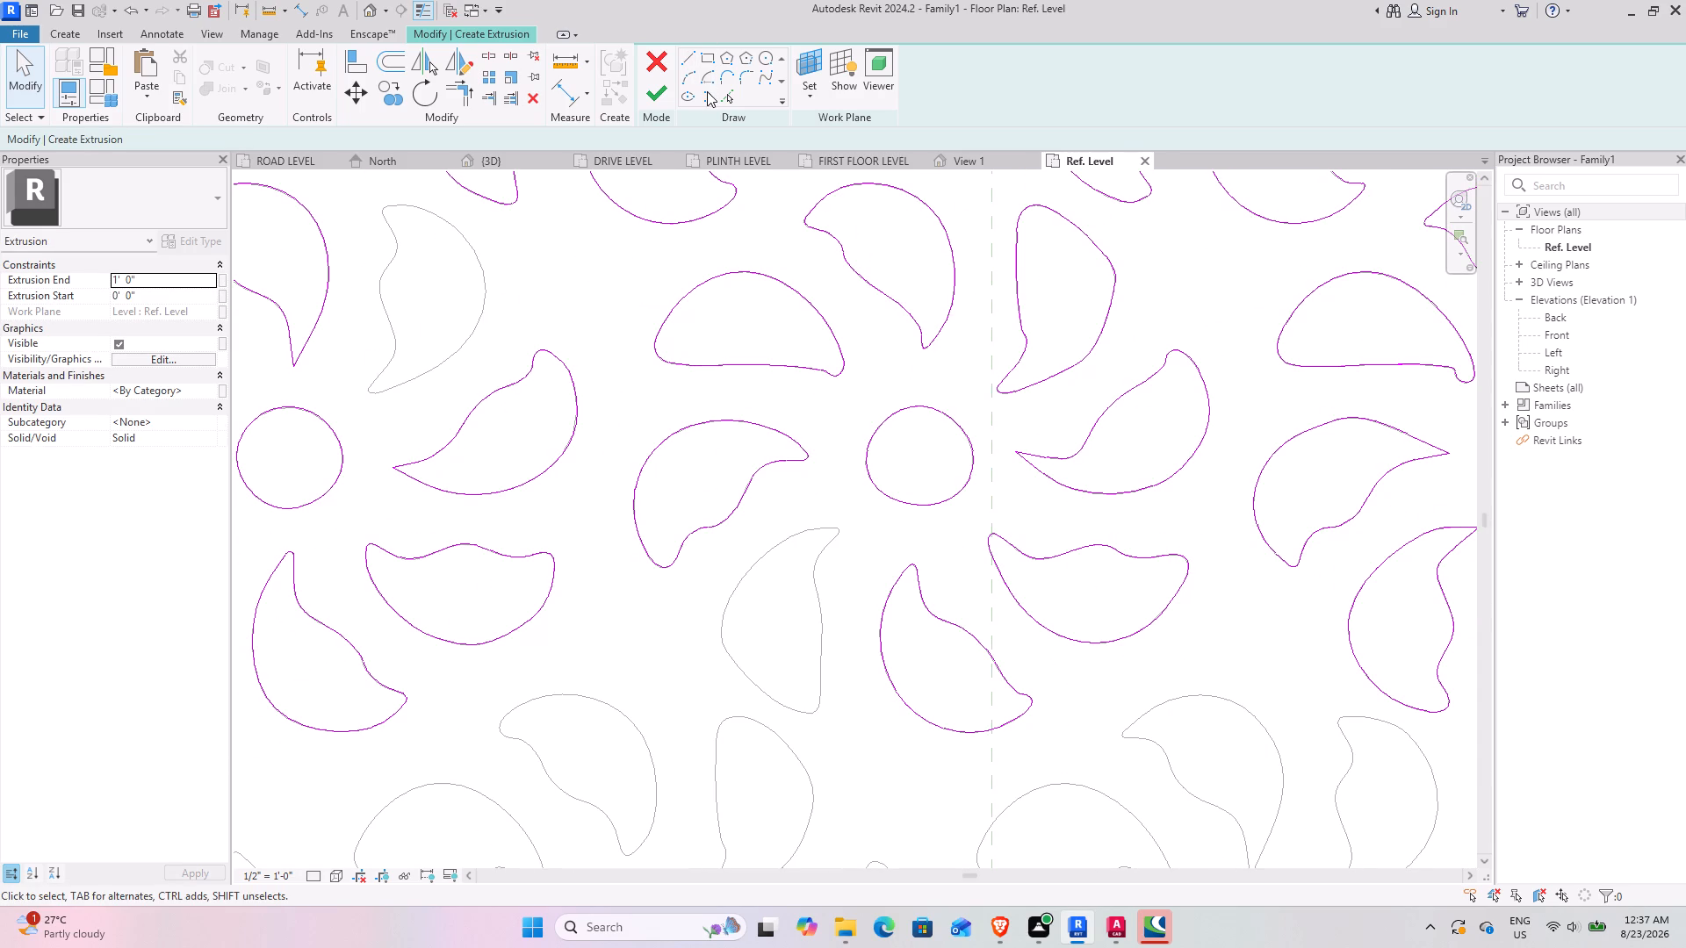
{"action": "left_click", "coordinate": [719, 95]}
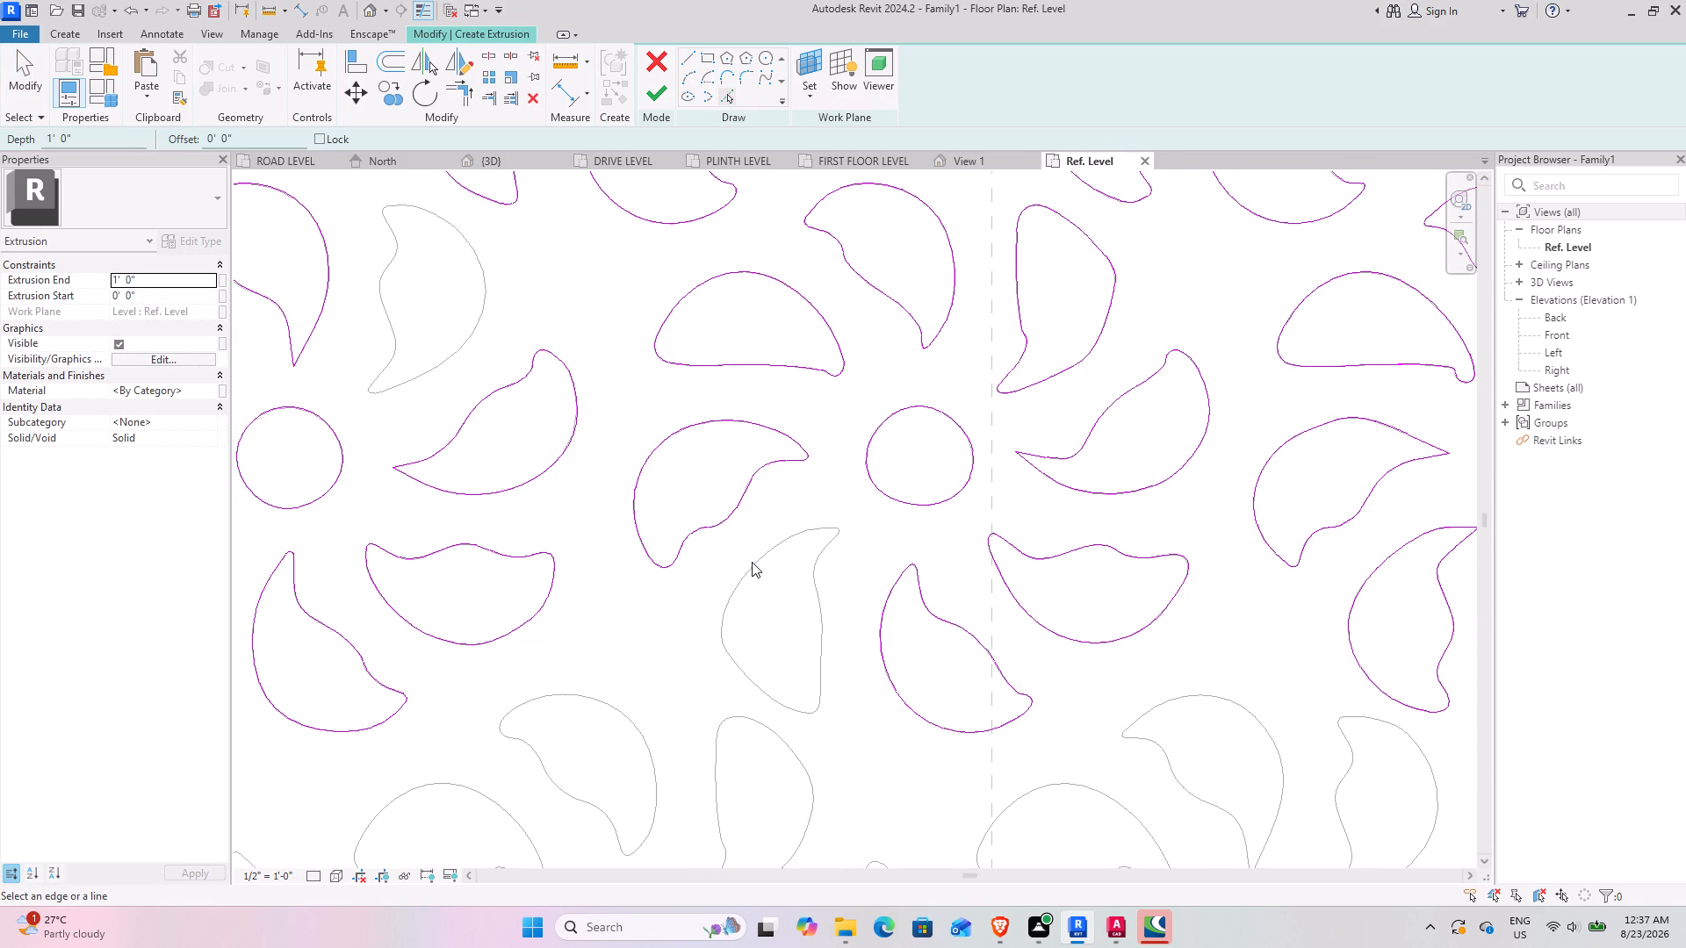
{"action": "key", "text": "Tab"}
{"action": "left_click", "coordinate": [752, 562]}
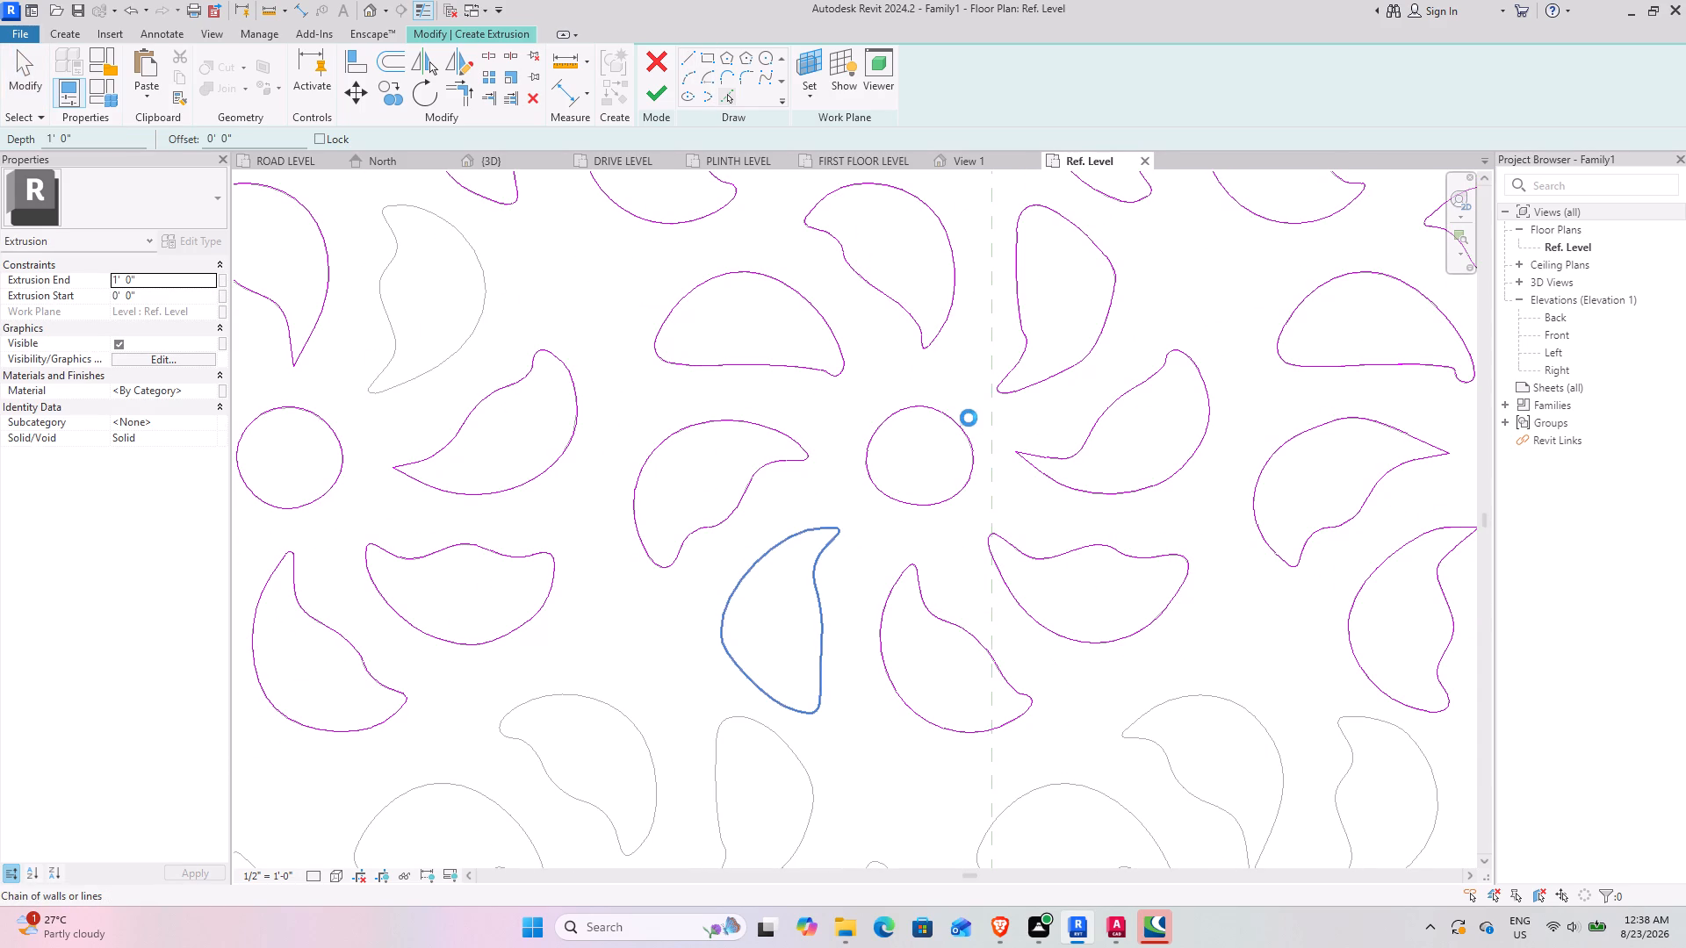
Pick the centre hole and the right, left and upper-left petals of the full flower right of centre in the row above.
{"action": "middle_click_drag", "start_coordinate": [953, 413], "coordinate": [618, 681]}
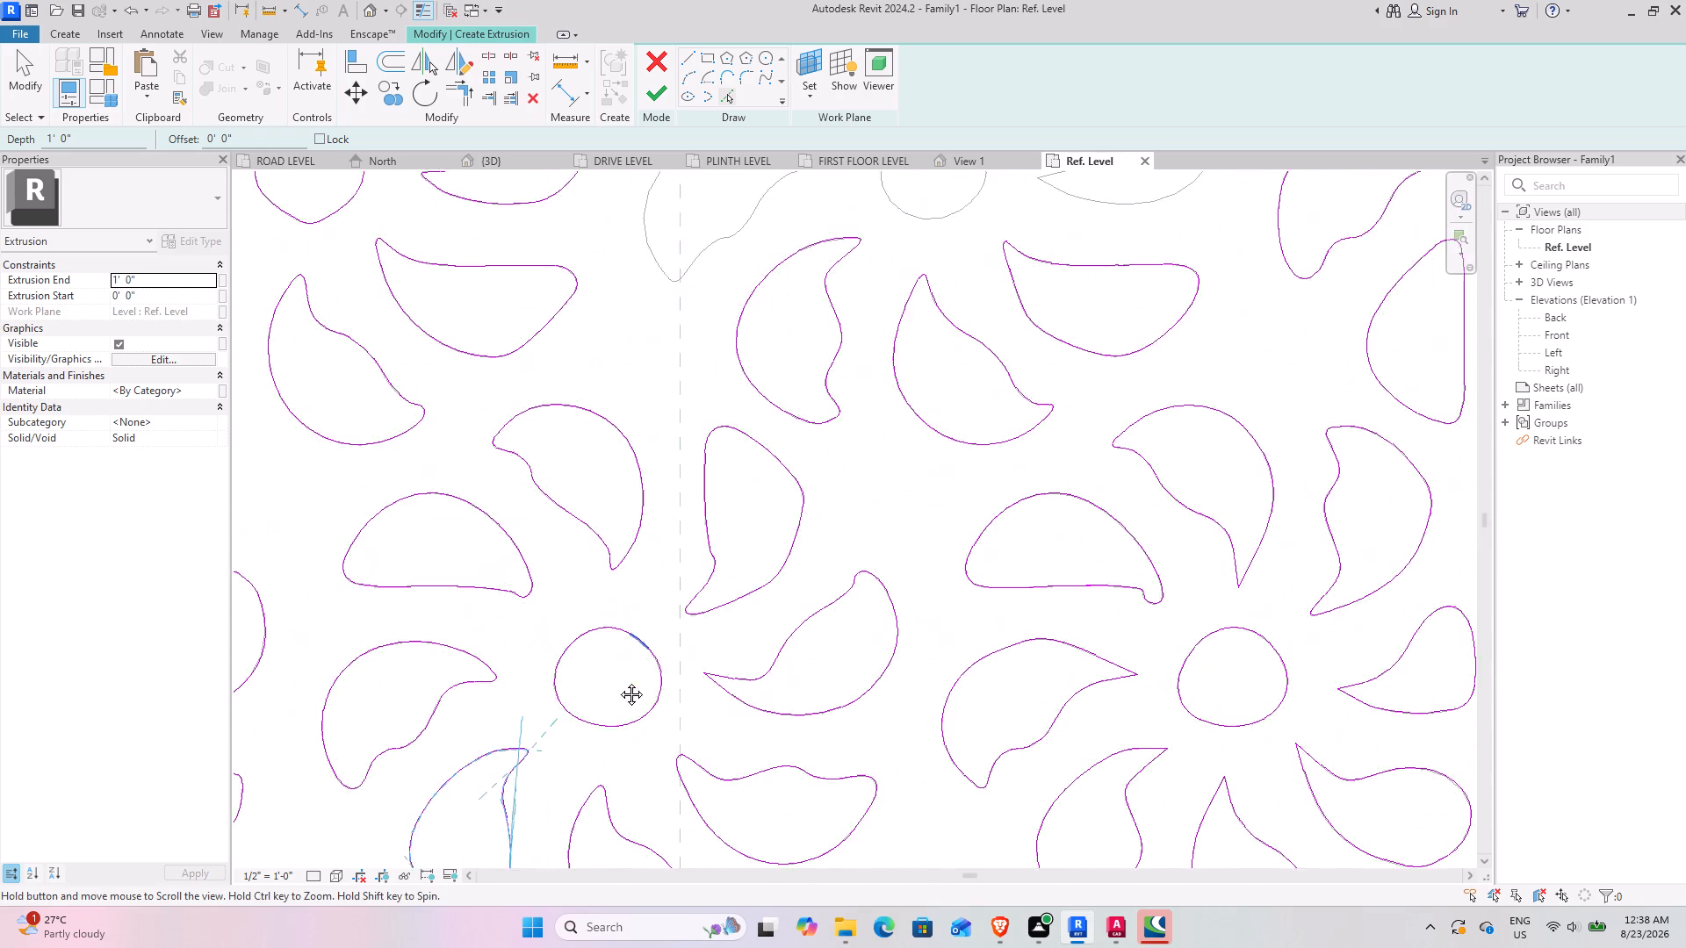
{"action": "middle_click_drag", "start_coordinate": [618, 681], "coordinate": [605, 783]}
{"action": "key", "text": "Tab"}
{"action": "left_click", "coordinate": [911, 359]}
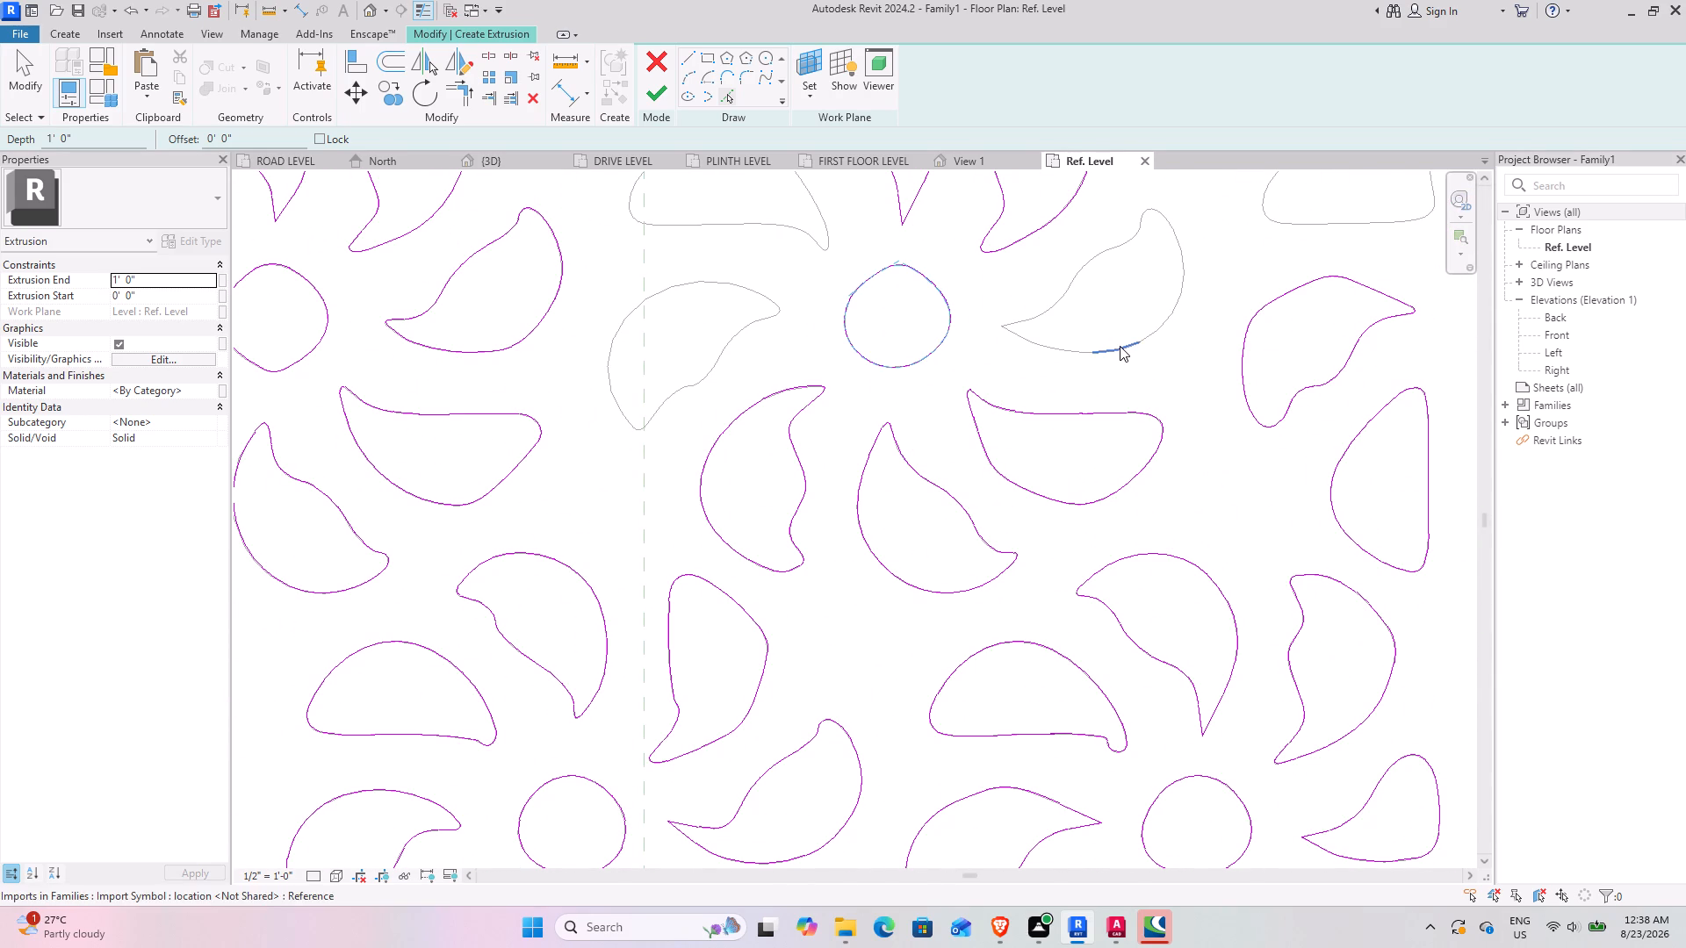
{"action": "key", "text": "Tab"}
{"action": "left_click", "coordinate": [1120, 345]}
{"action": "key", "text": "Tab"}
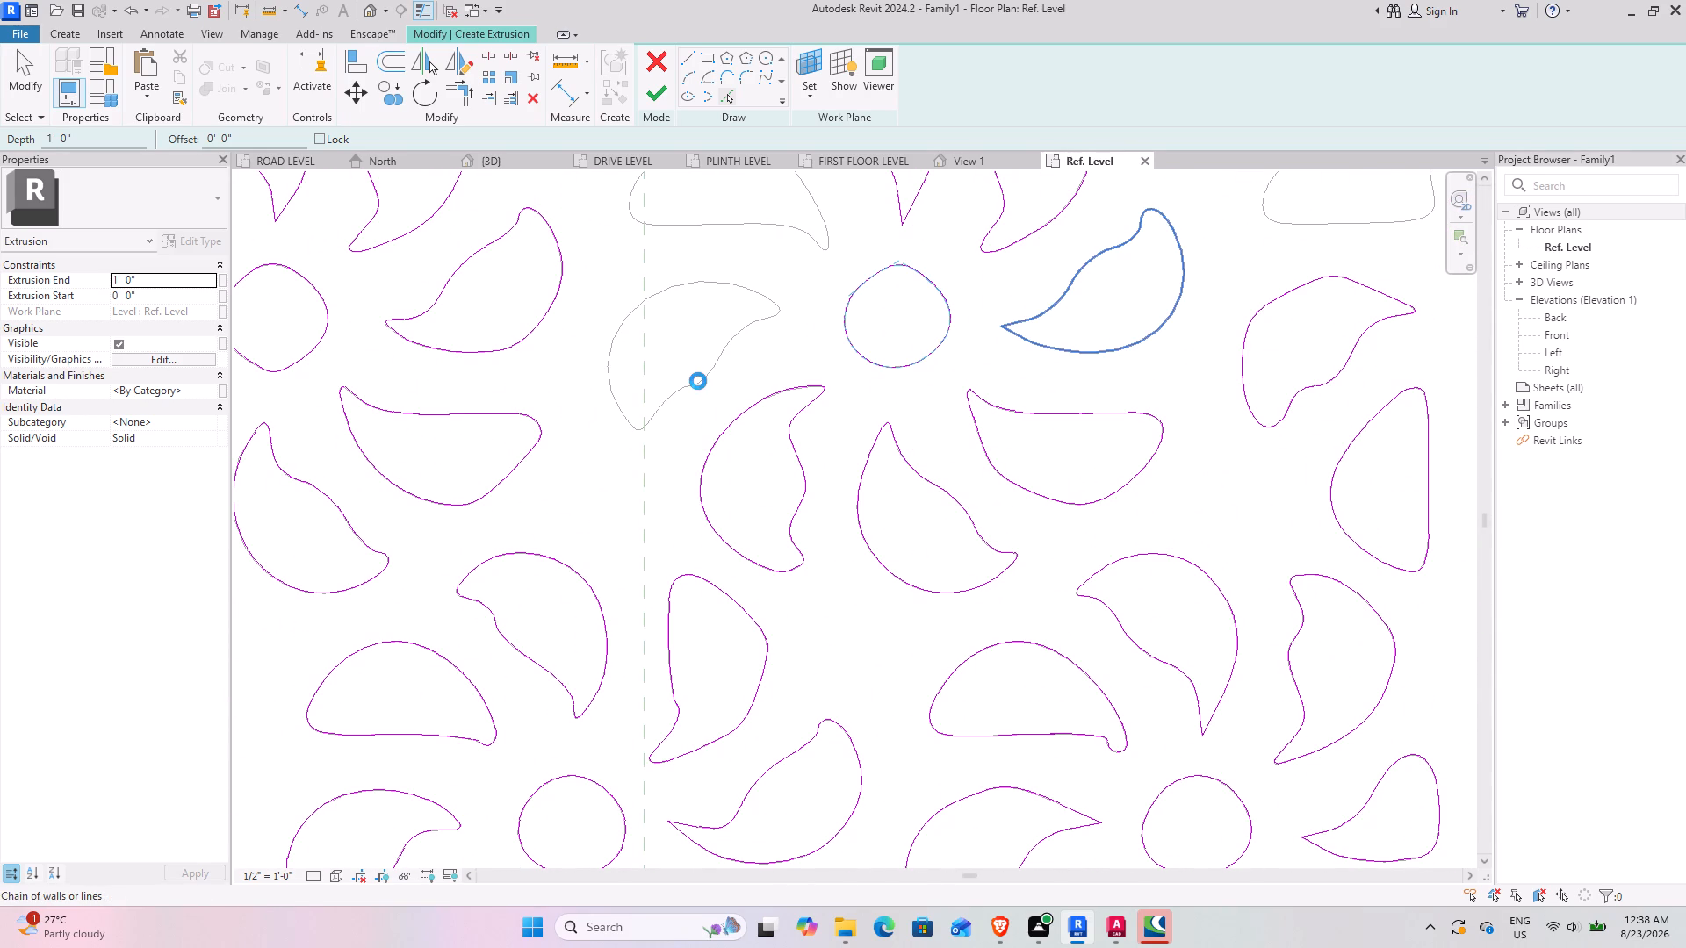
{"action": "left_click", "coordinate": [698, 381]}
{"action": "key", "text": "Tab"}
{"action": "left_click", "coordinate": [735, 222]}
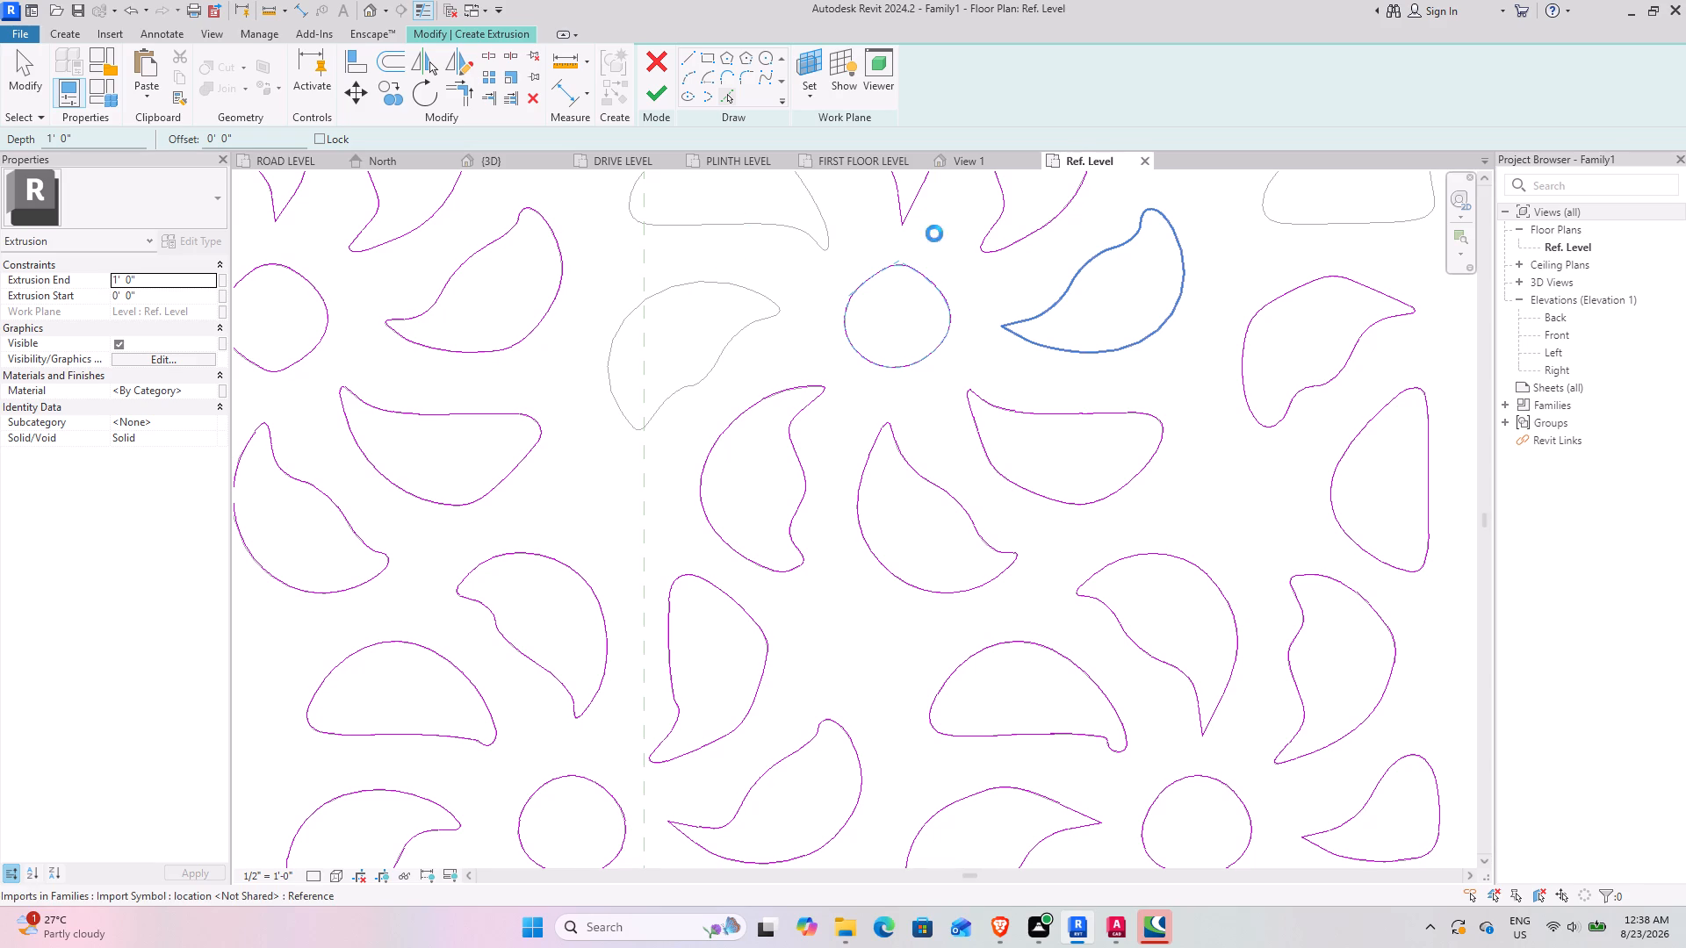
Pick the upper-left petal of the partial flower at the right border, in the fourth row from the bottom.
{"action": "key", "text": "Tab"}
{"action": "left_click", "coordinate": [1305, 223]}
In the second row from the bottom, pick the upper-left, left and straight-cut lower-left petals of the partial flower at the right border.
{"action": "scroll", "coordinate": [1077, 497], "scroll_direction": "down", "scroll_amount": 6}
{"action": "middle_click_drag", "start_coordinate": [1094, 590], "coordinate": [1066, 431]}
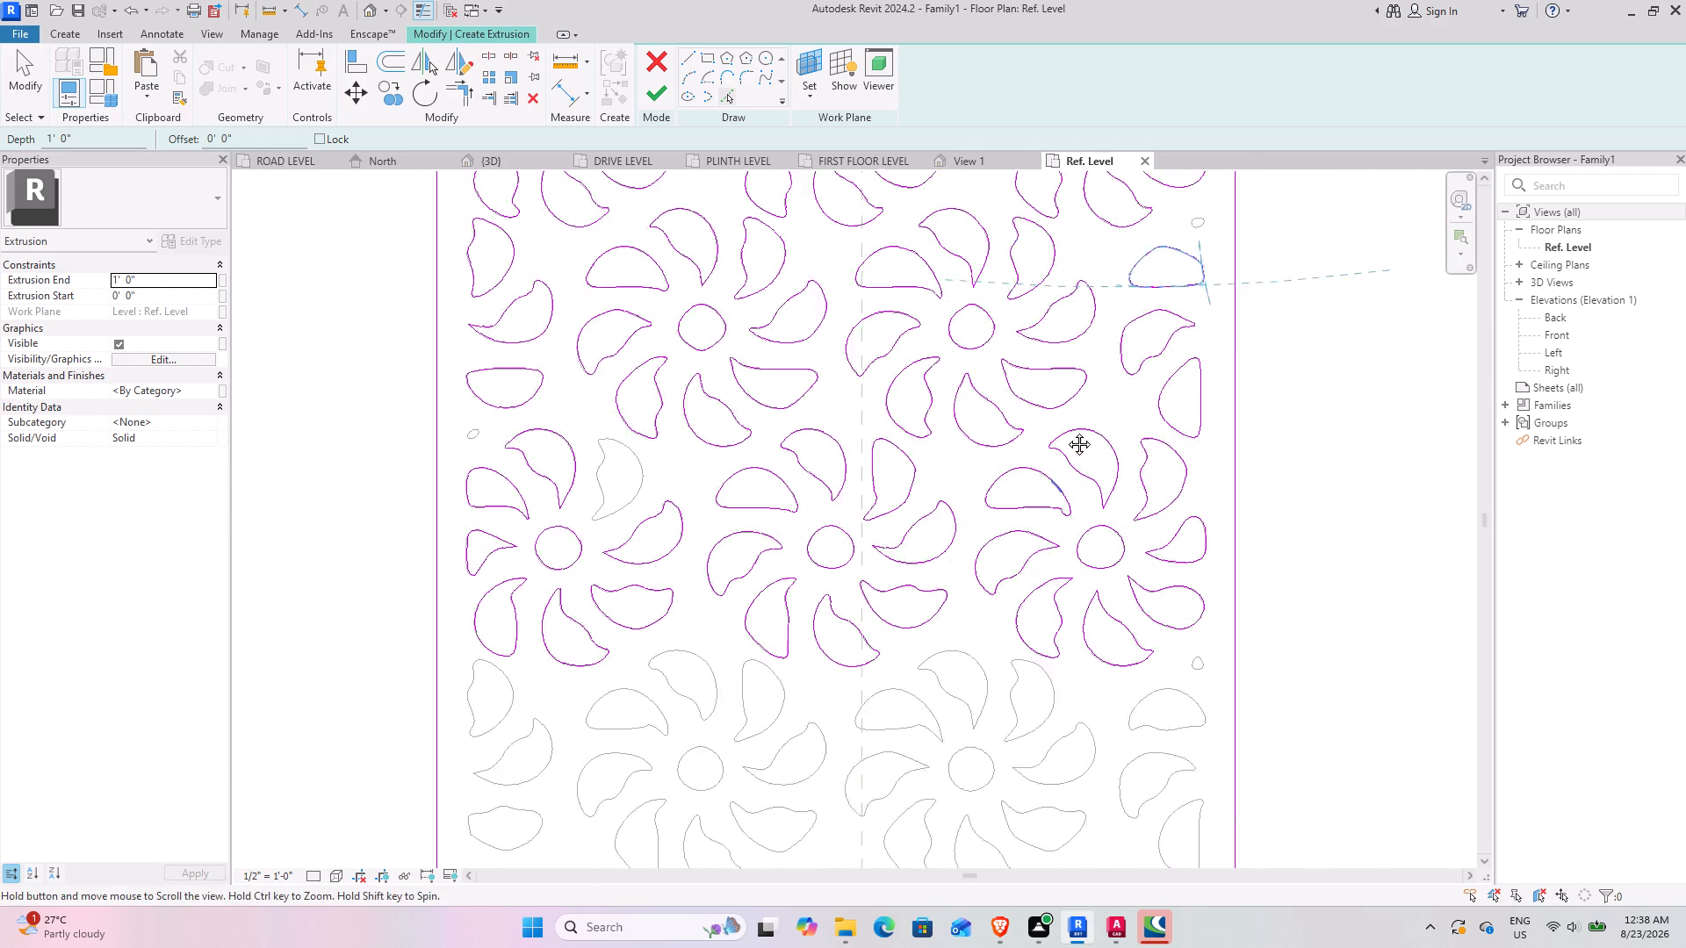
{"action": "middle_click_drag", "start_coordinate": [1066, 431], "coordinate": [1065, 379]}
{"action": "middle_click_drag", "start_coordinate": [1175, 648], "coordinate": [1080, 591]}
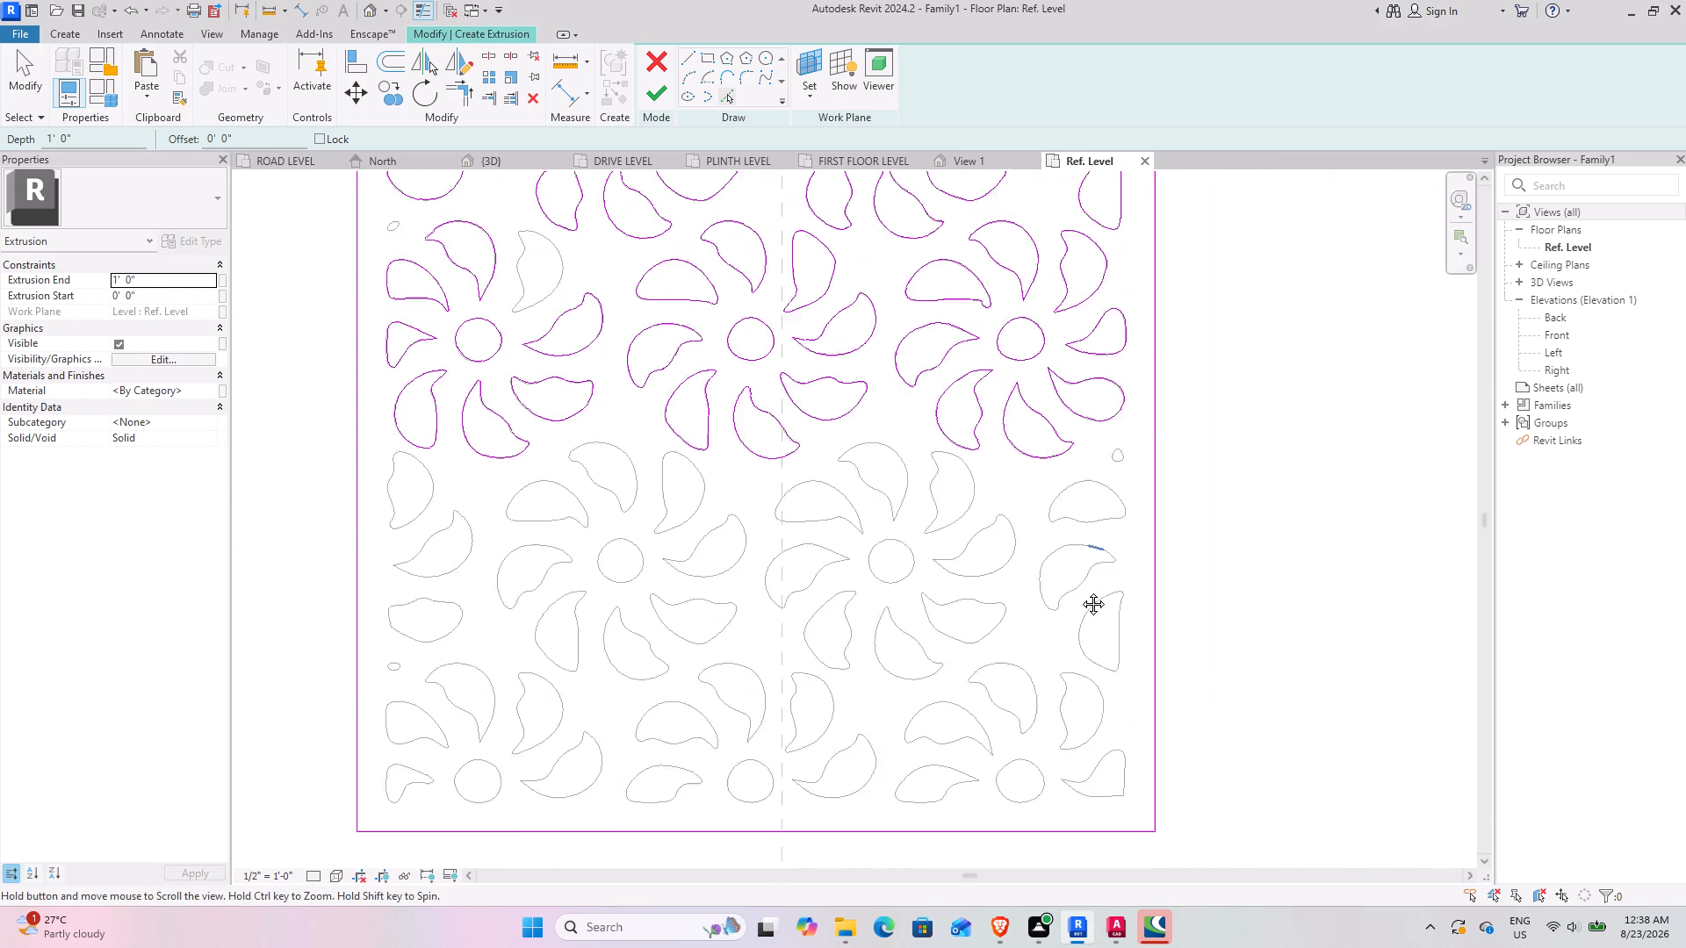
{"action": "middle_click_drag", "start_coordinate": [1080, 591], "coordinate": [1077, 596]}
{"action": "scroll", "coordinate": [1084, 585], "scroll_direction": "up", "scroll_amount": 5}
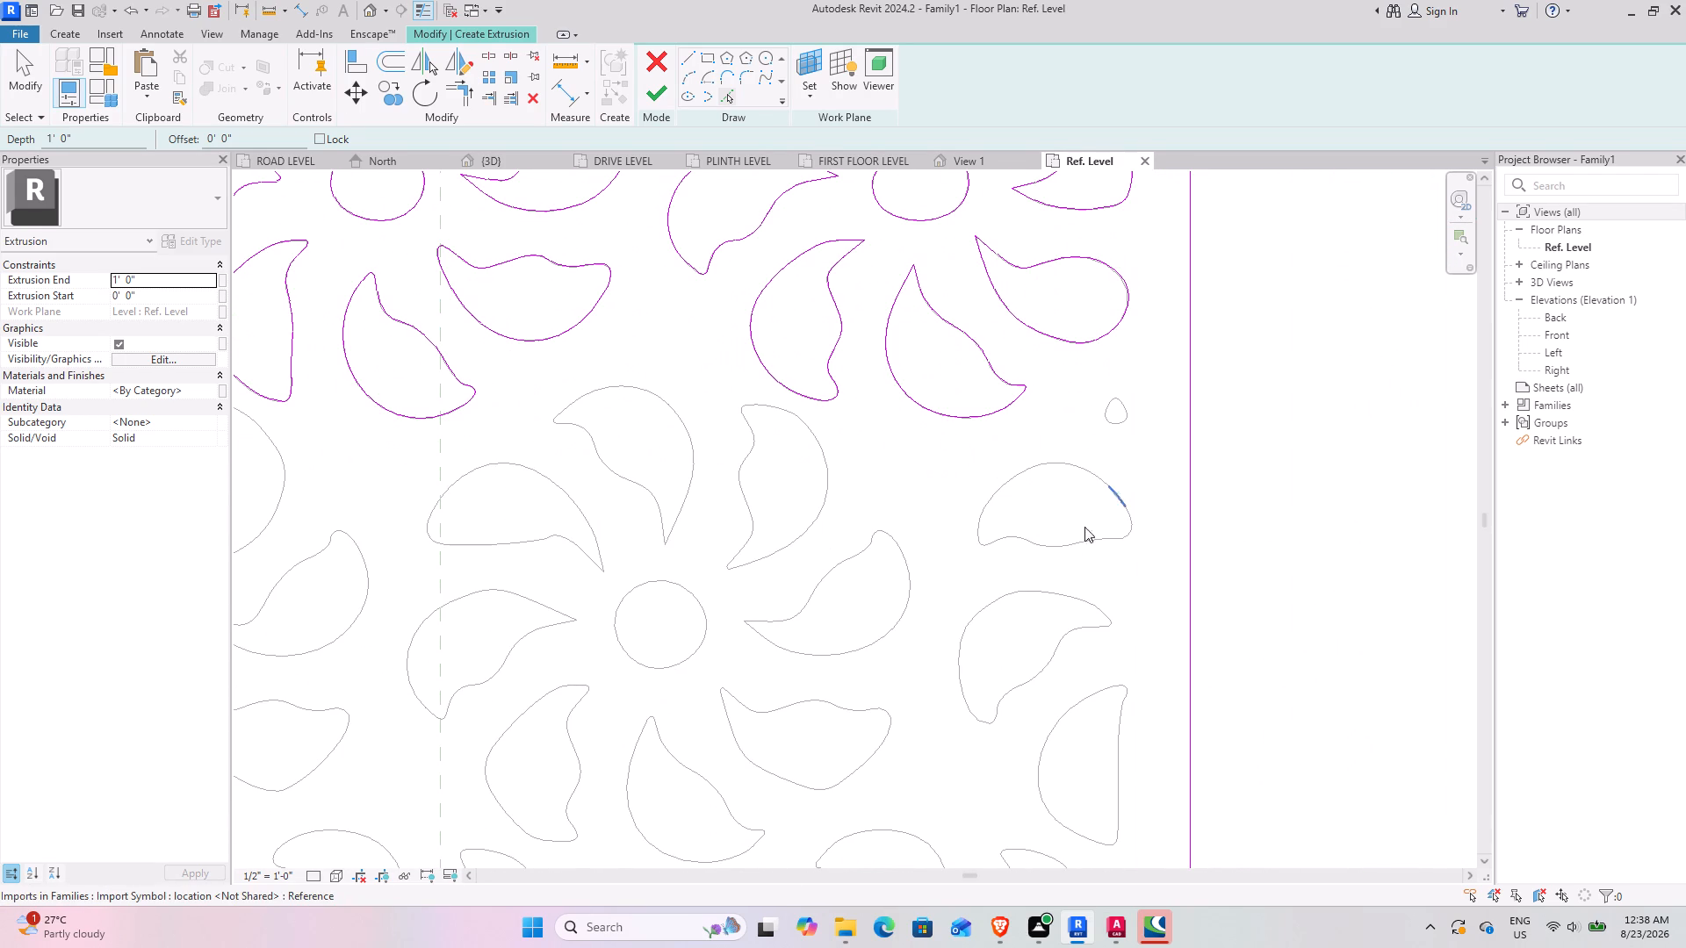
{"action": "key", "text": "Tab"}
{"action": "left_click", "coordinate": [1077, 543]}
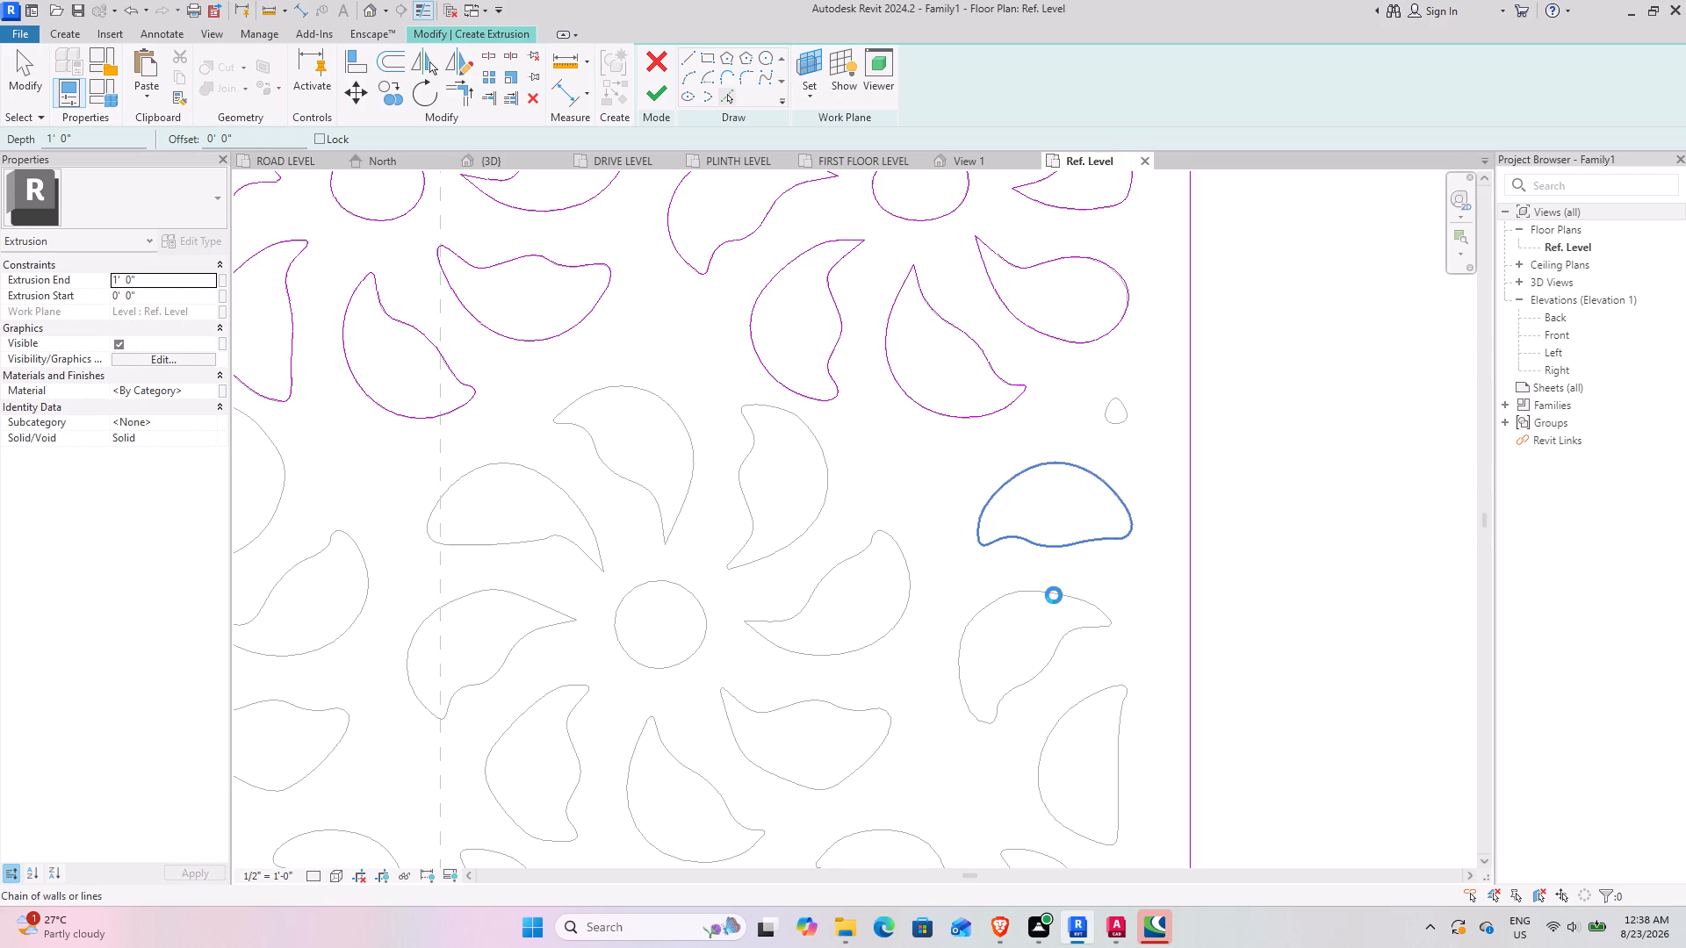
{"action": "key", "text": "Tab"}
{"action": "left_click", "coordinate": [1057, 593]}
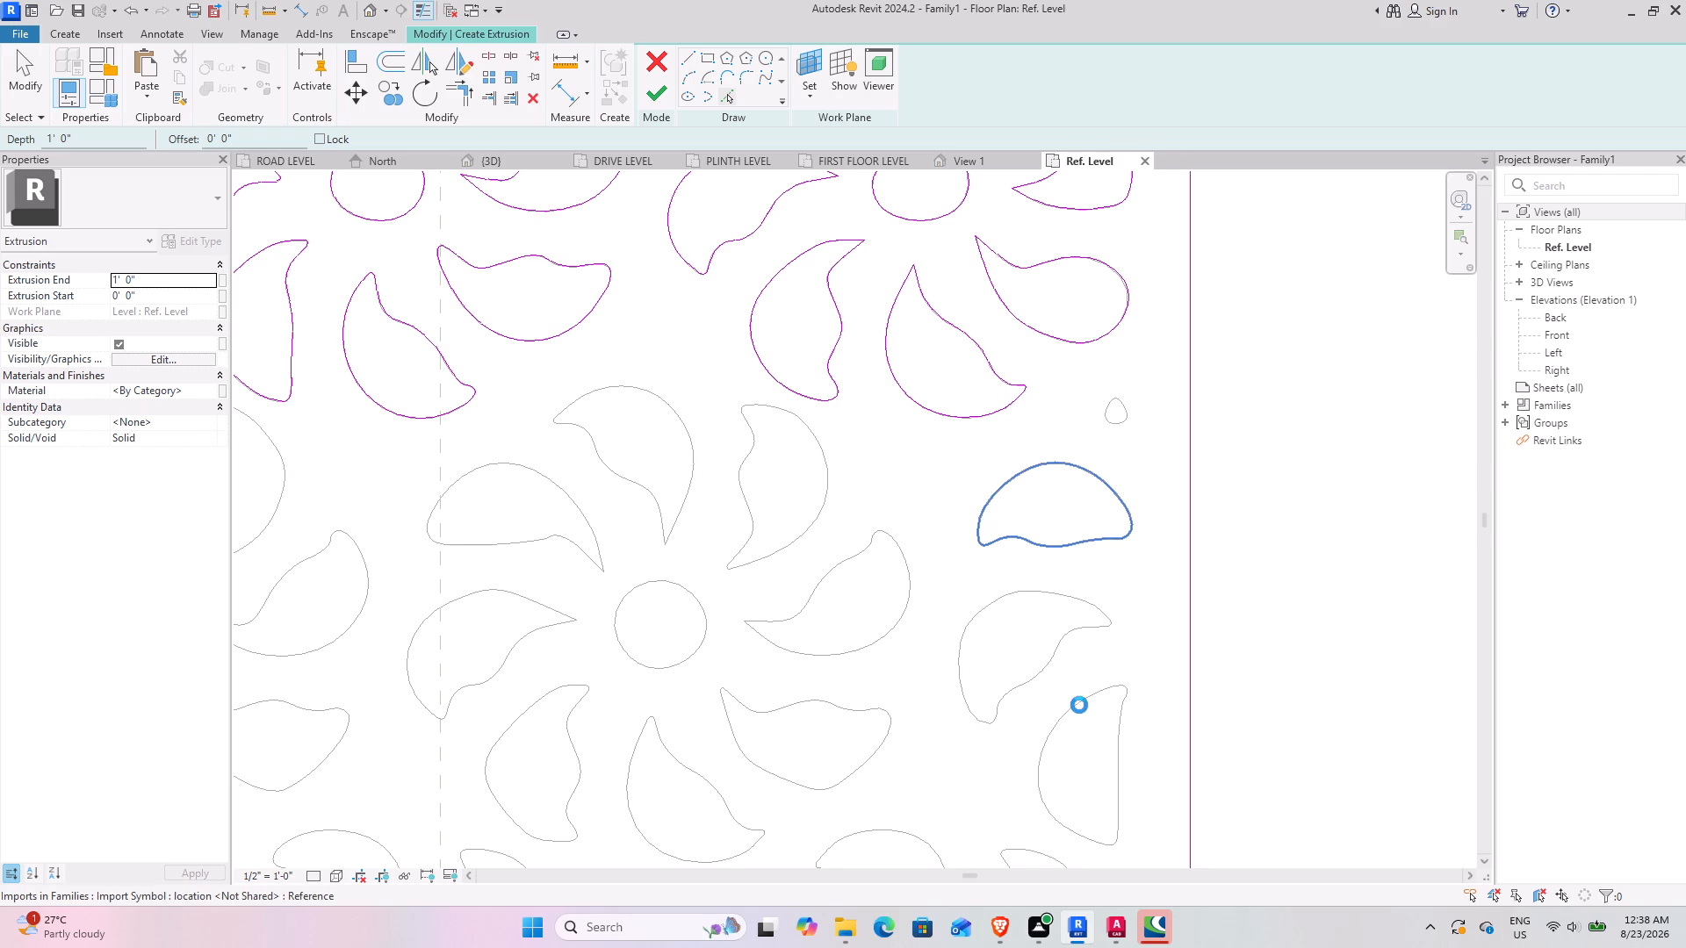
{"action": "key", "text": "Tab"}
{"action": "left_click", "coordinate": [1079, 705]}
Pick the right, upper-right, top and upper-left petals of the full flower right of centre in the second row from the bottom.
{"action": "key", "text": "Tab"}
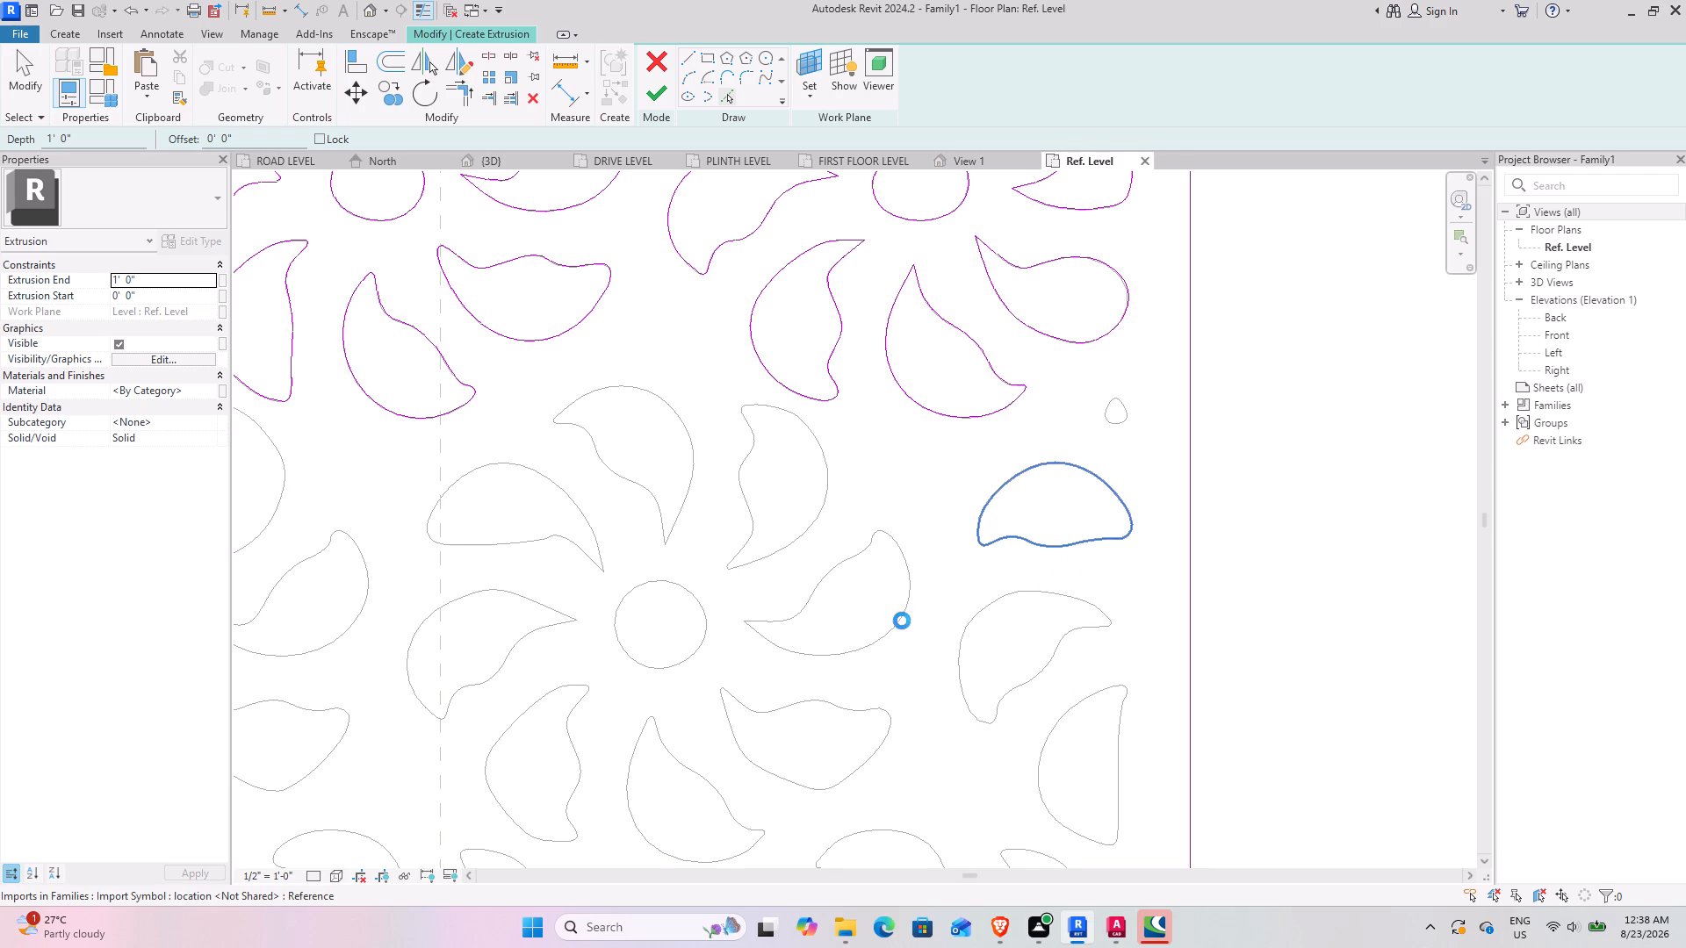
{"action": "left_click", "coordinate": [901, 620]}
{"action": "key", "text": "Tab"}
{"action": "left_click", "coordinate": [828, 500]}
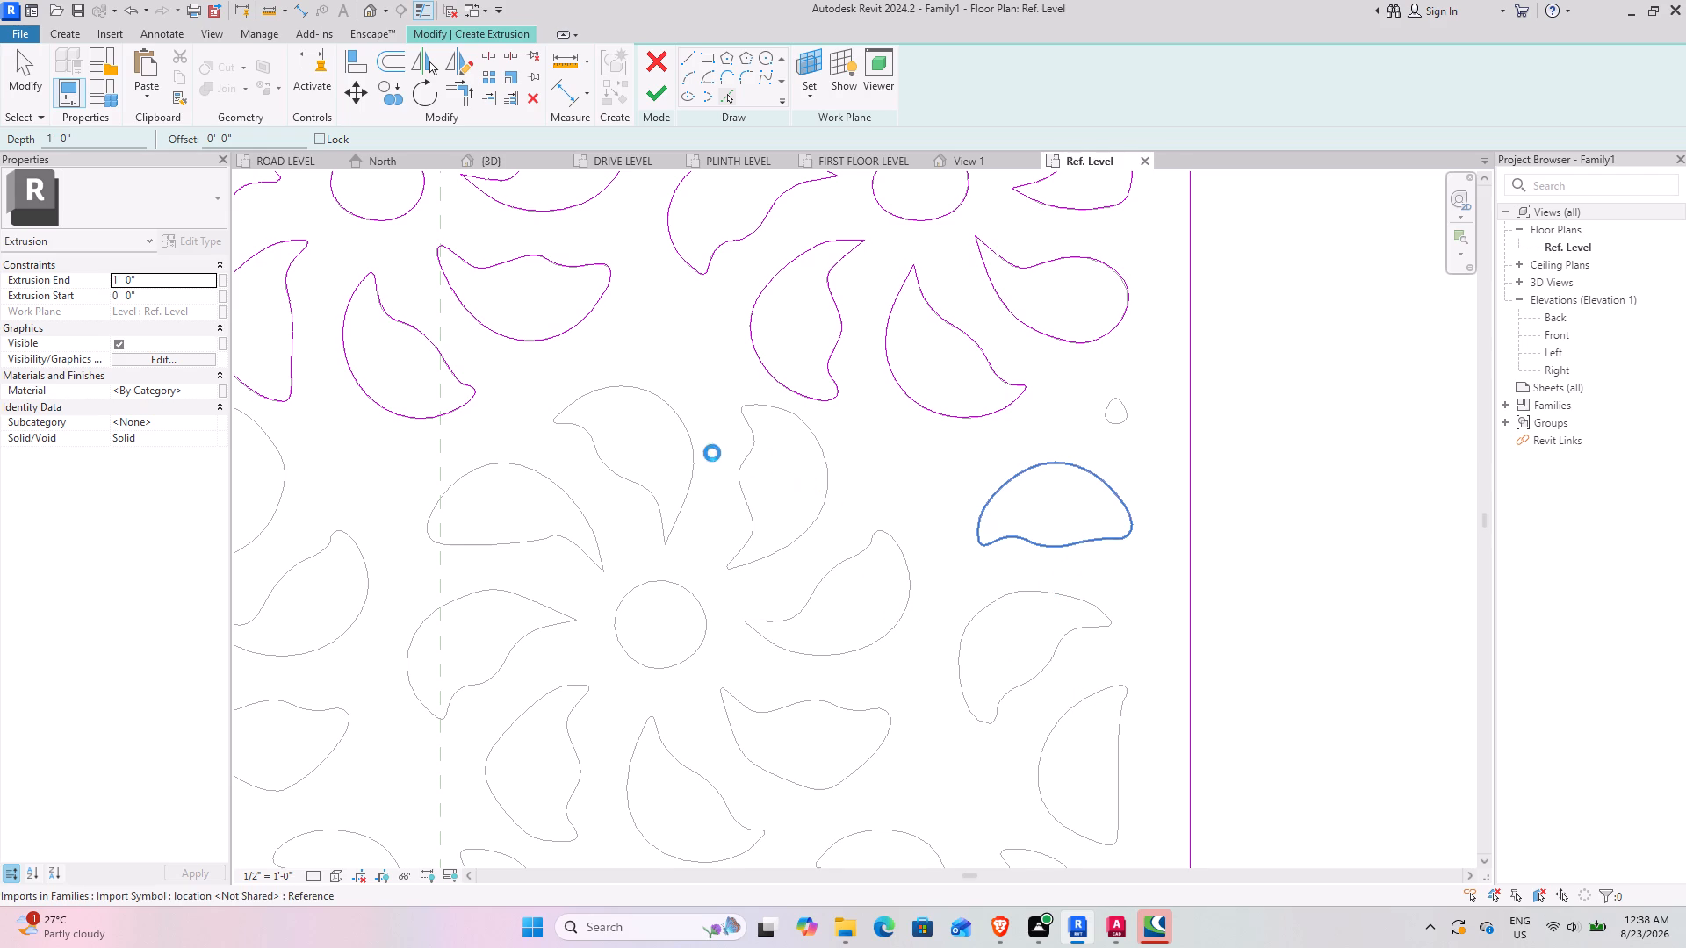
{"action": "key", "text": "Tab"}
{"action": "left_click", "coordinate": [691, 454]}
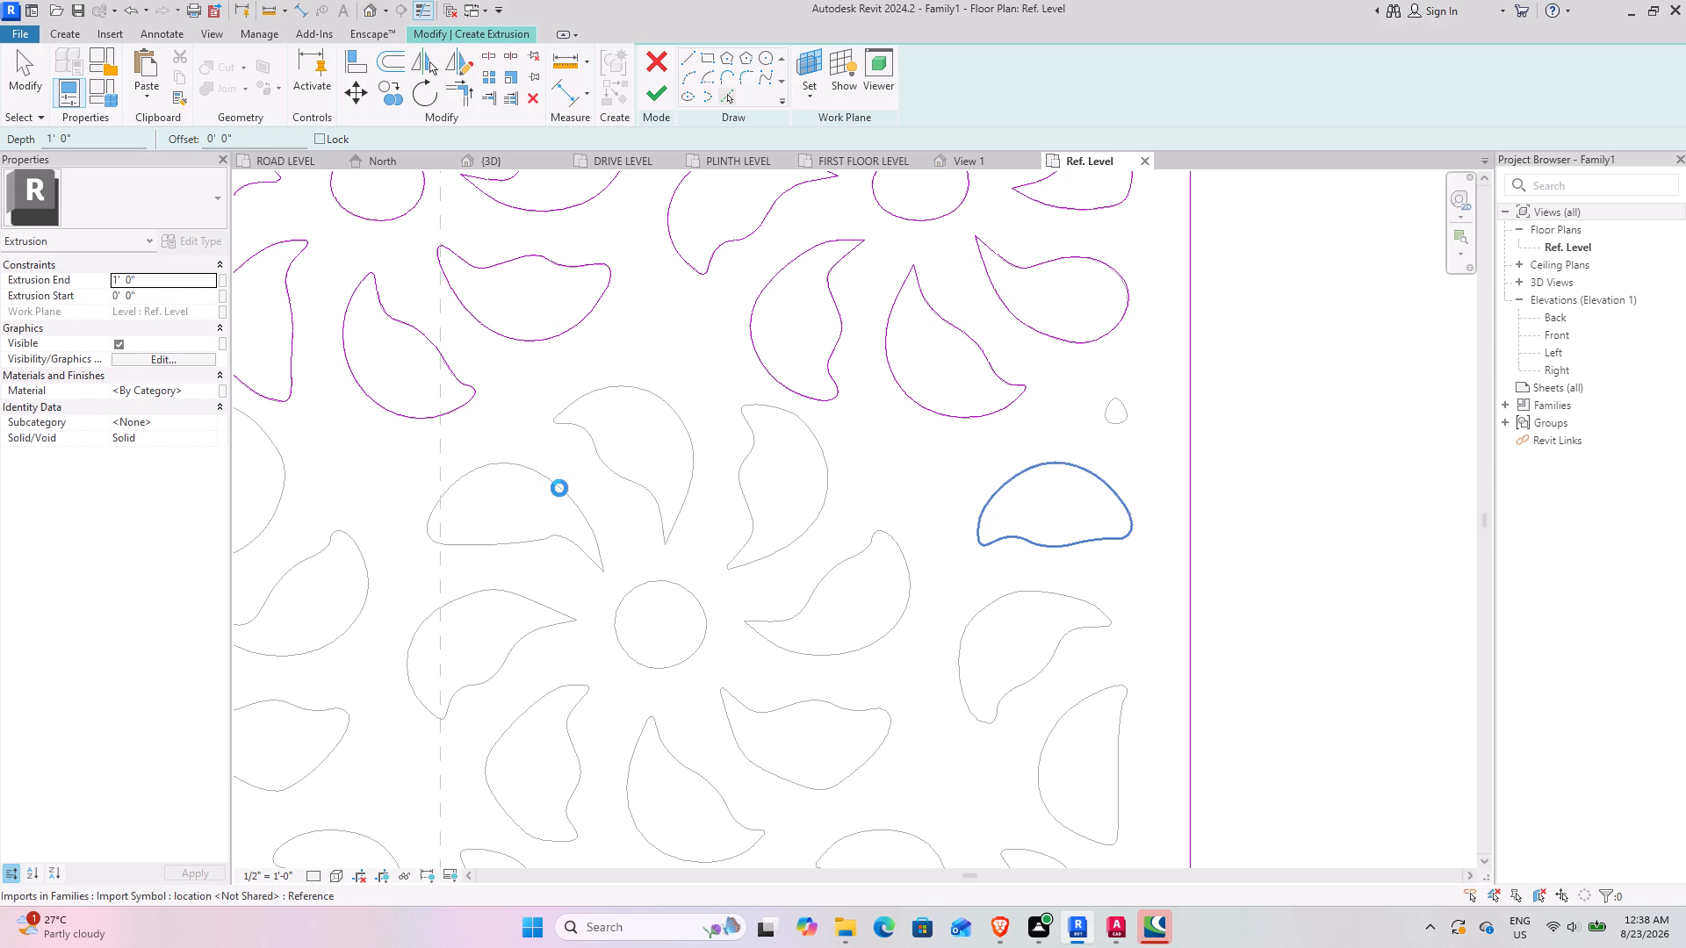
{"action": "key", "text": "Tab"}
{"action": "left_click", "coordinate": [559, 488]}
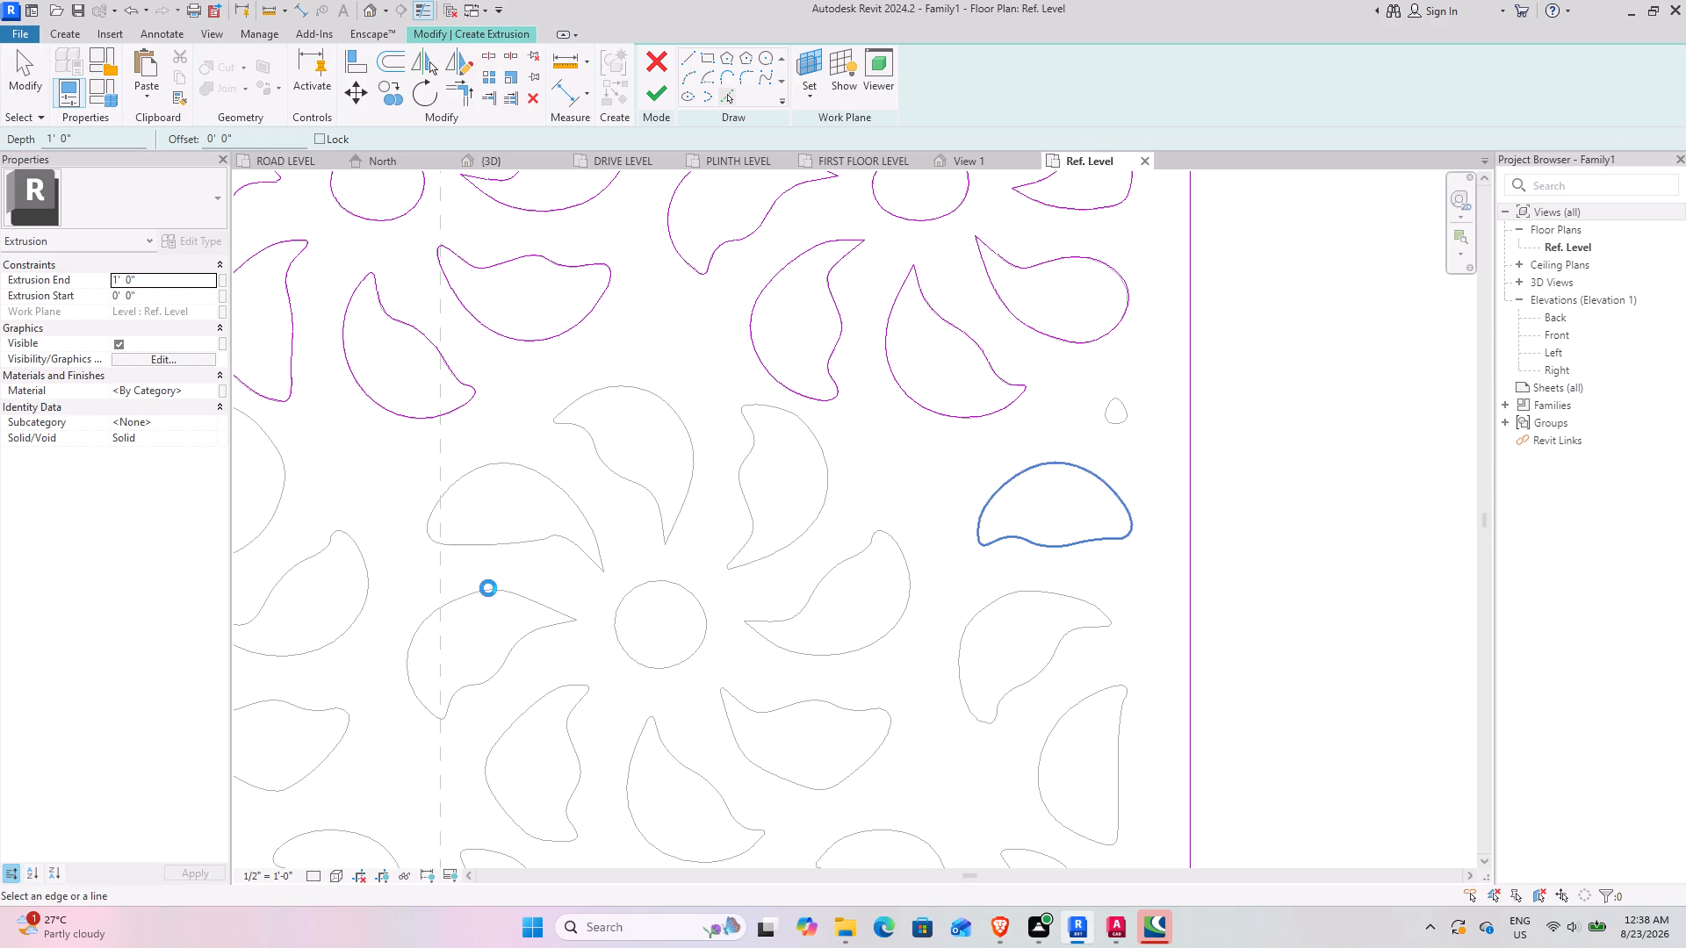
Pick the same flower's left, lower-left, bottom and lower-right petals and its centre hole.
{"action": "key", "text": "Tab"}
{"action": "left_click", "coordinate": [488, 593]}
{"action": "key", "text": "Tab"}
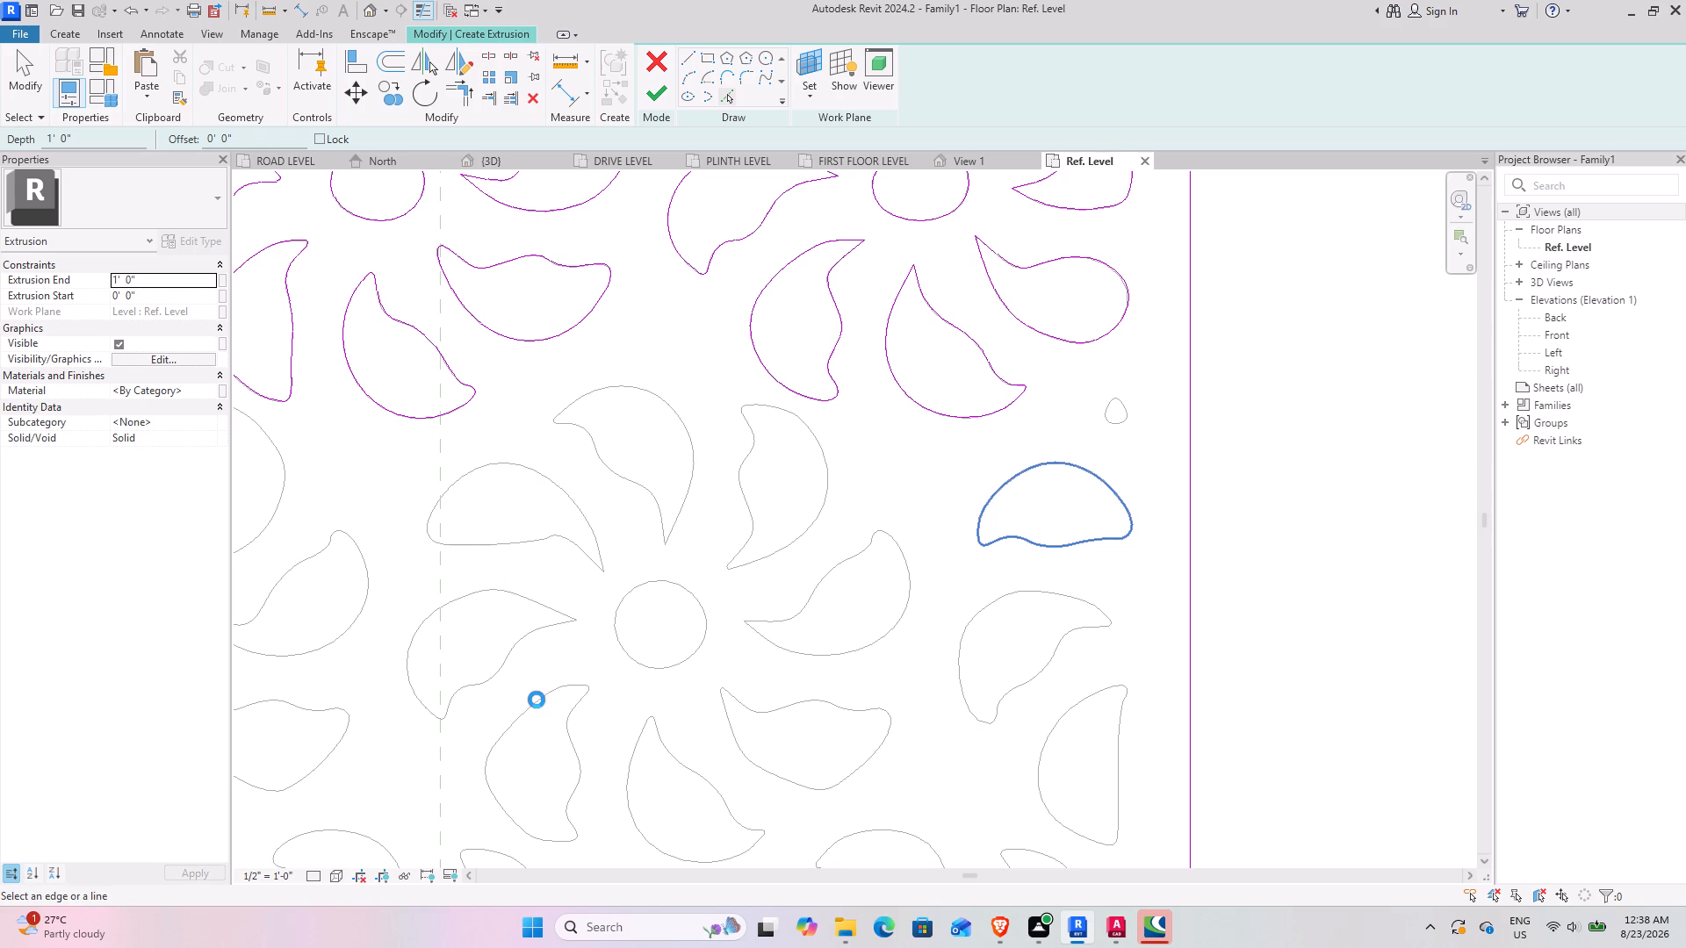
{"action": "left_click", "coordinate": [537, 700]}
{"action": "key", "text": "Tab"}
{"action": "left_click", "coordinate": [635, 748]}
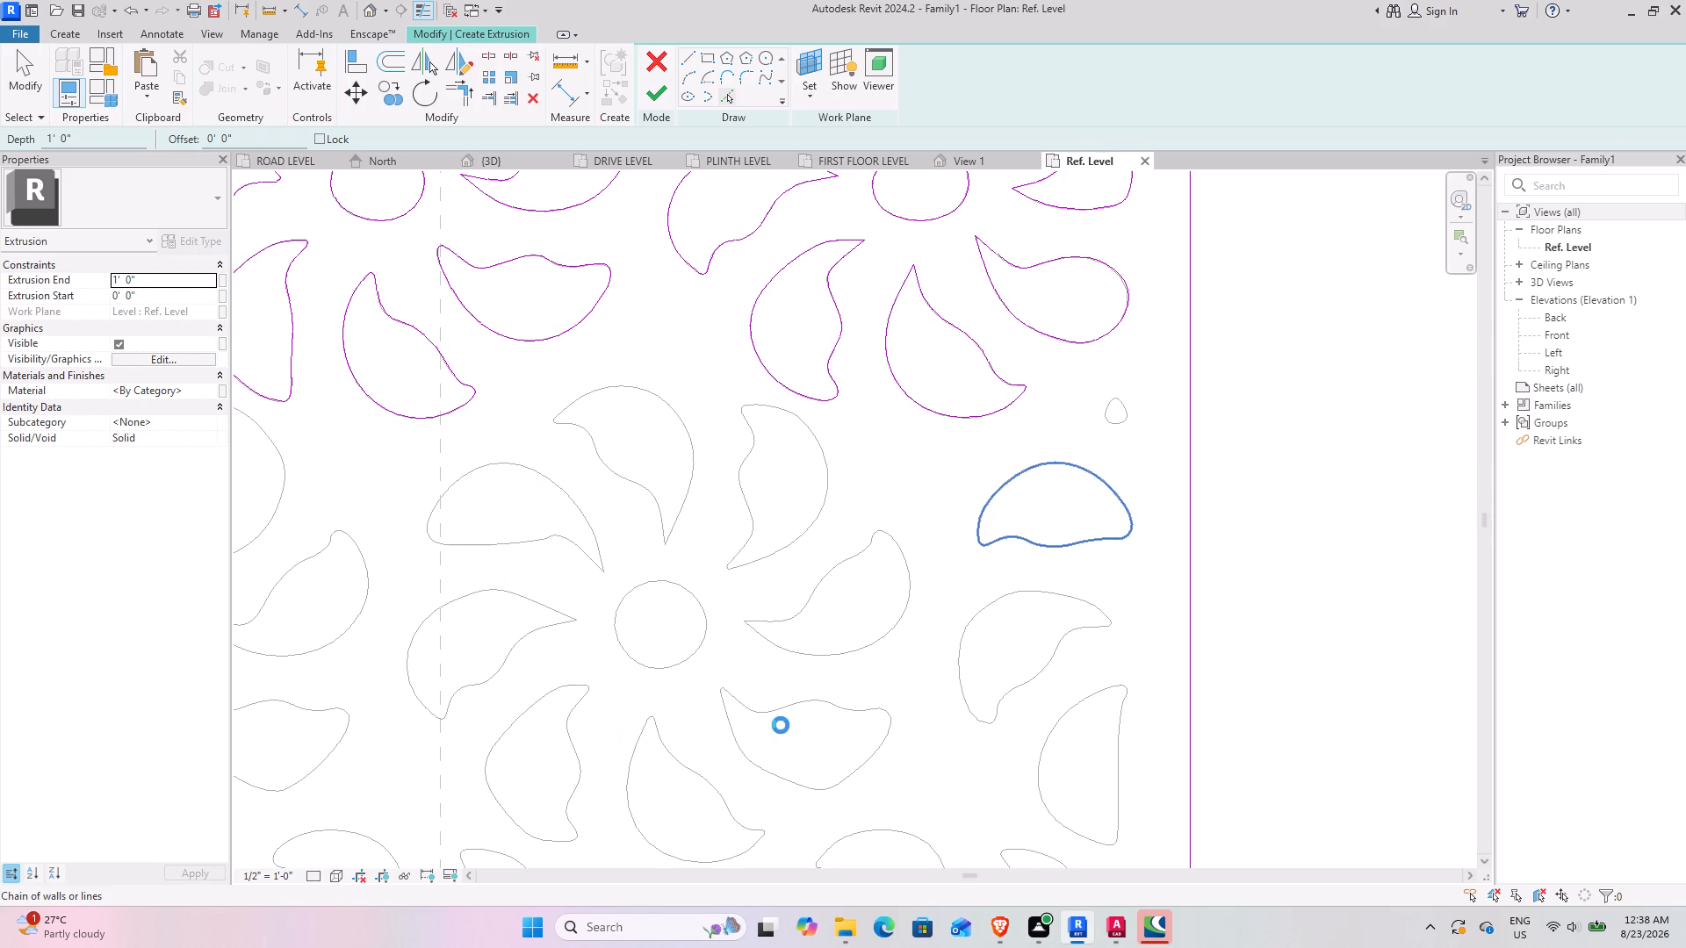
{"action": "key", "text": "Tab"}
{"action": "left_click", "coordinate": [778, 711]}
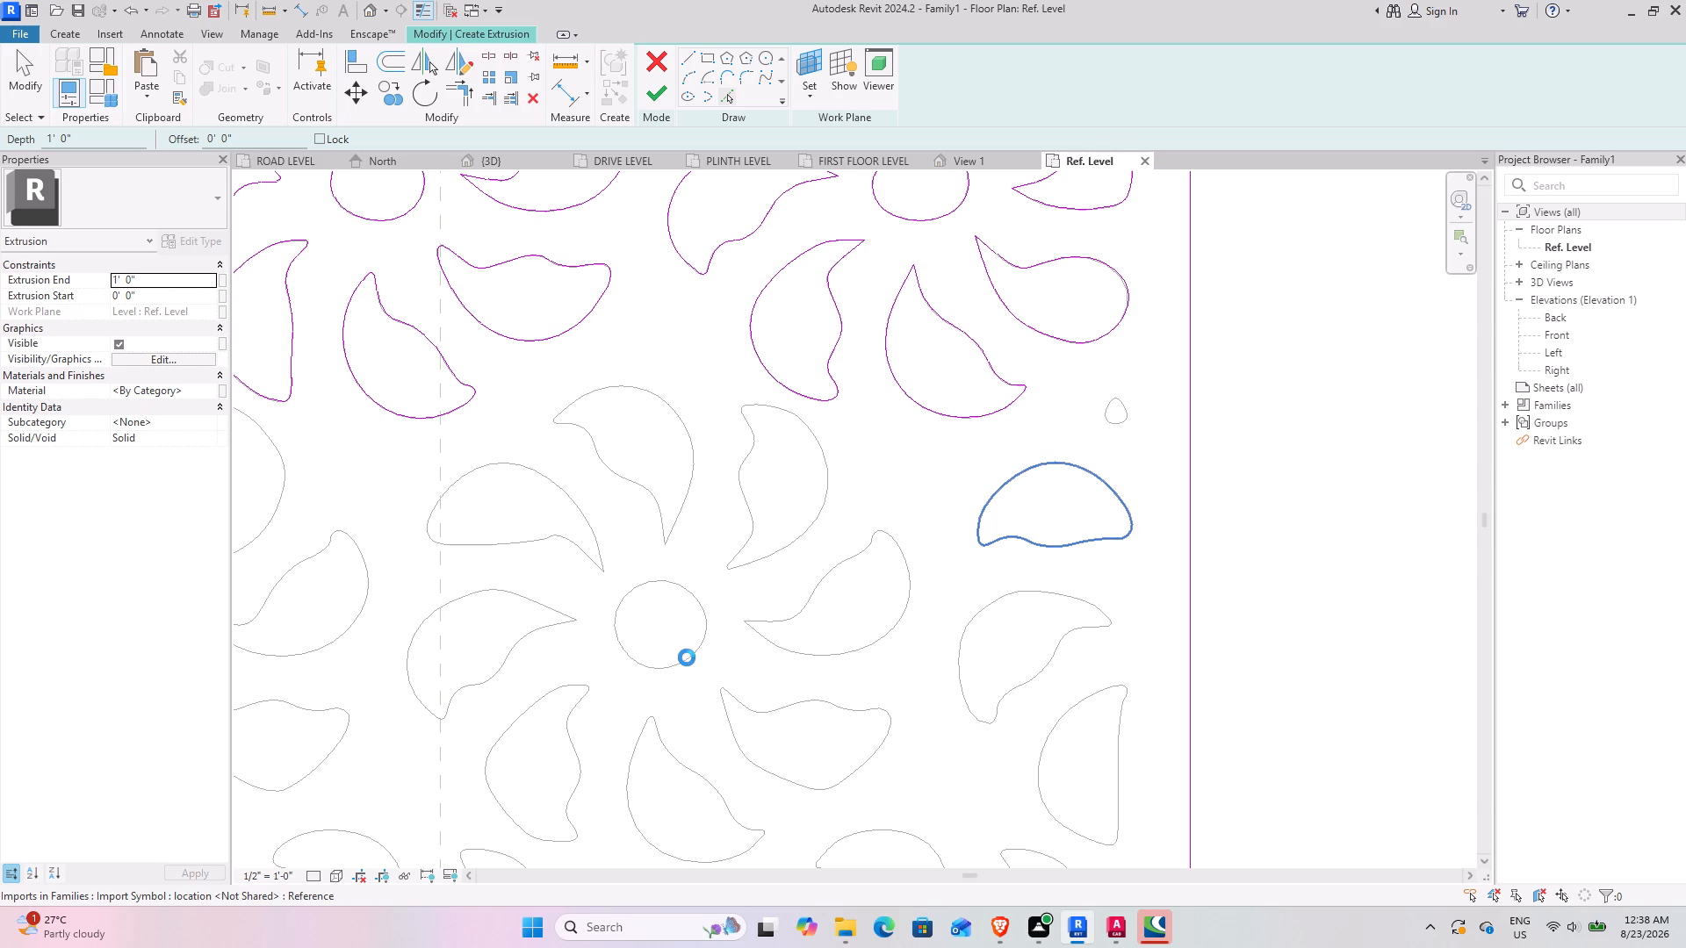
{"action": "key", "text": "Tab"}
{"action": "left_click", "coordinate": [687, 657]}
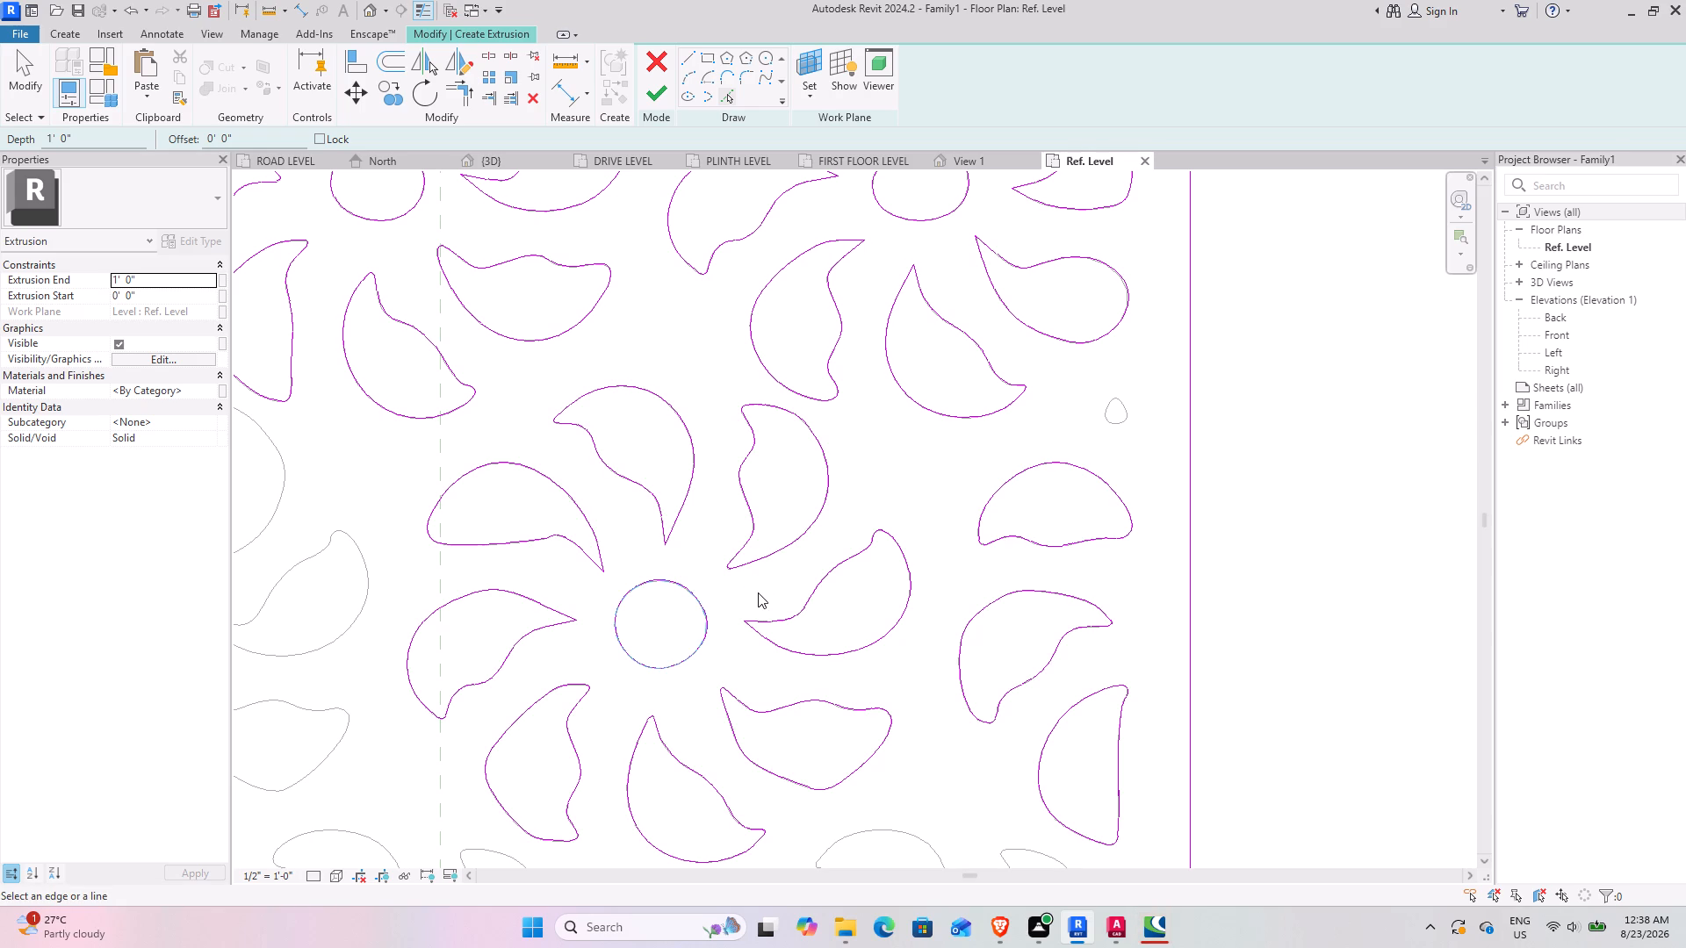
Pick the right, upper-right, top and upper-left petals of the full flower left of centre in the same row.
{"action": "scroll", "coordinate": [827, 557], "scroll_direction": "down", "scroll_amount": 3}
{"action": "middle_click_drag", "start_coordinate": [651, 603], "coordinate": [762, 542]}
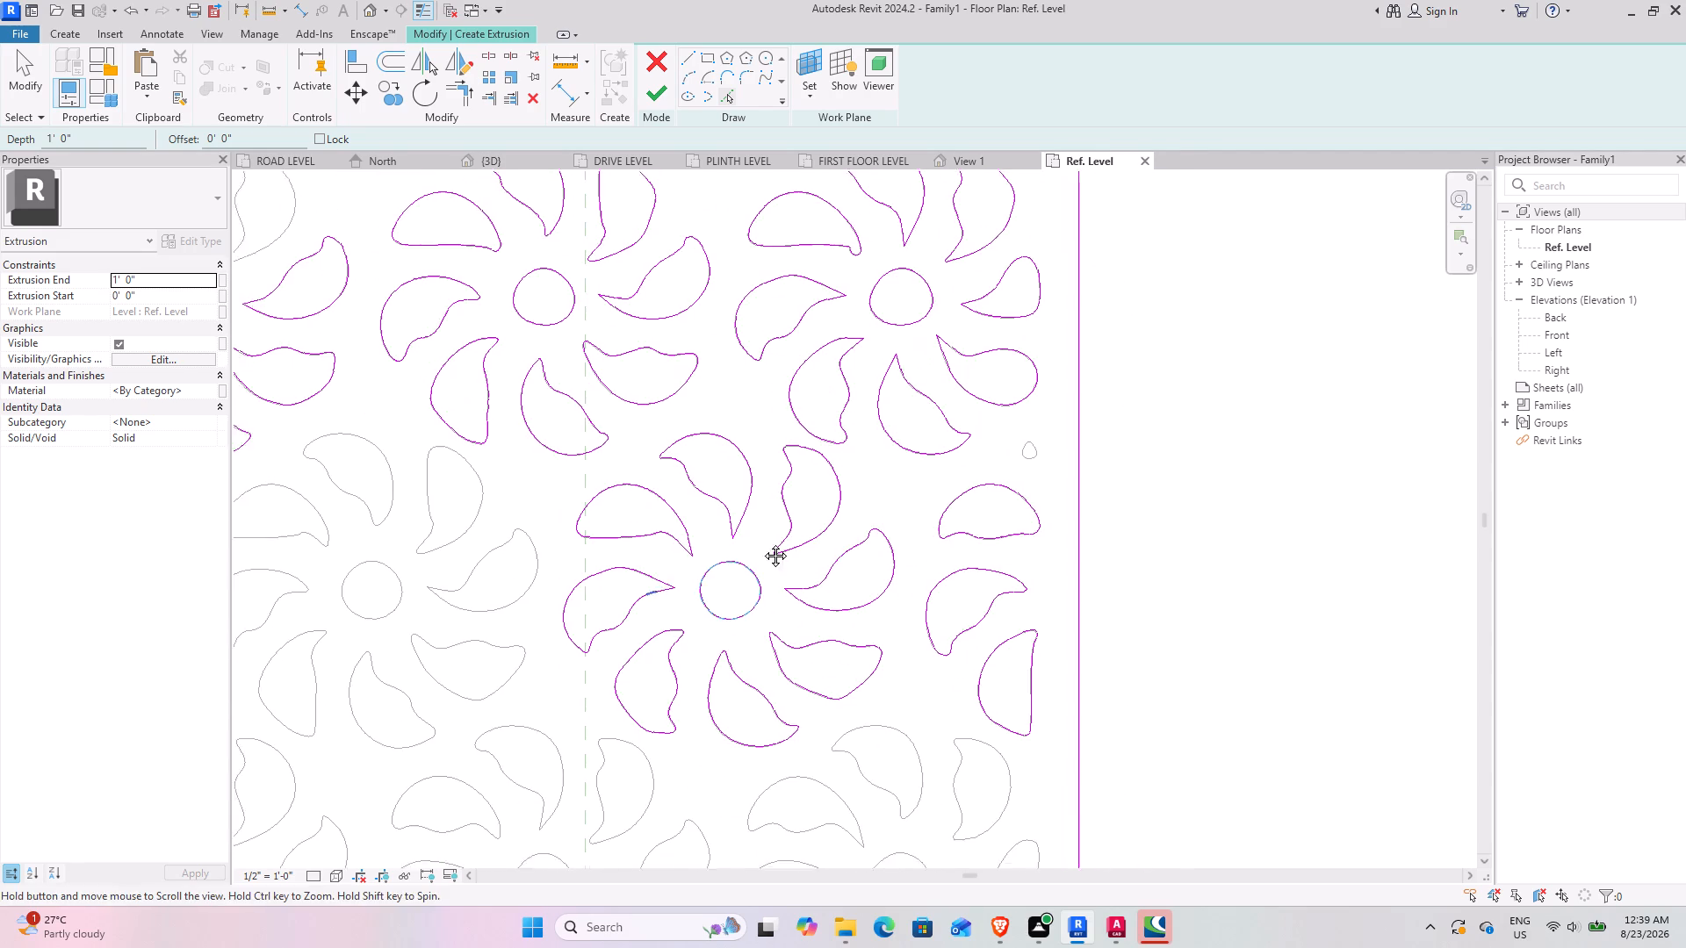
{"action": "middle_click_drag", "start_coordinate": [762, 542], "coordinate": [1041, 485]}
{"action": "scroll", "coordinate": [870, 568], "scroll_direction": "up", "scroll_amount": 6}
{"action": "middle_click_drag", "start_coordinate": [859, 497], "coordinate": [859, 649]}
{"action": "scroll", "coordinate": [855, 635], "scroll_direction": "down", "scroll_amount": 2}
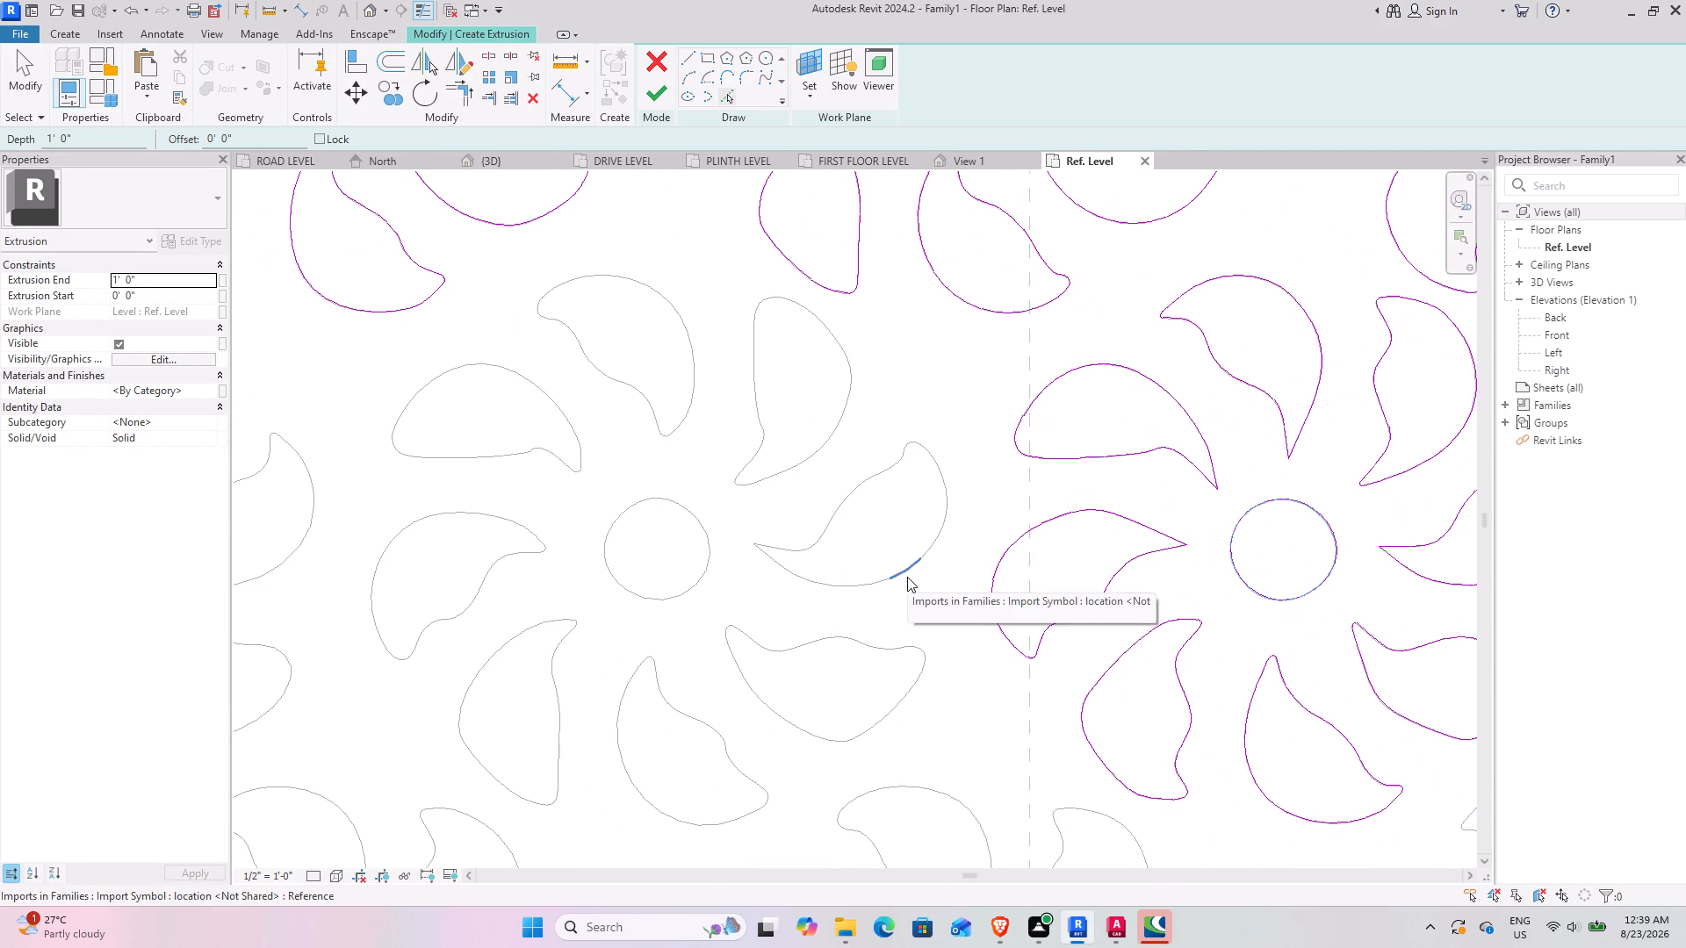
{"action": "key", "text": "Tab"}
{"action": "left_click", "coordinate": [907, 577]}
{"action": "key", "text": "Tab"}
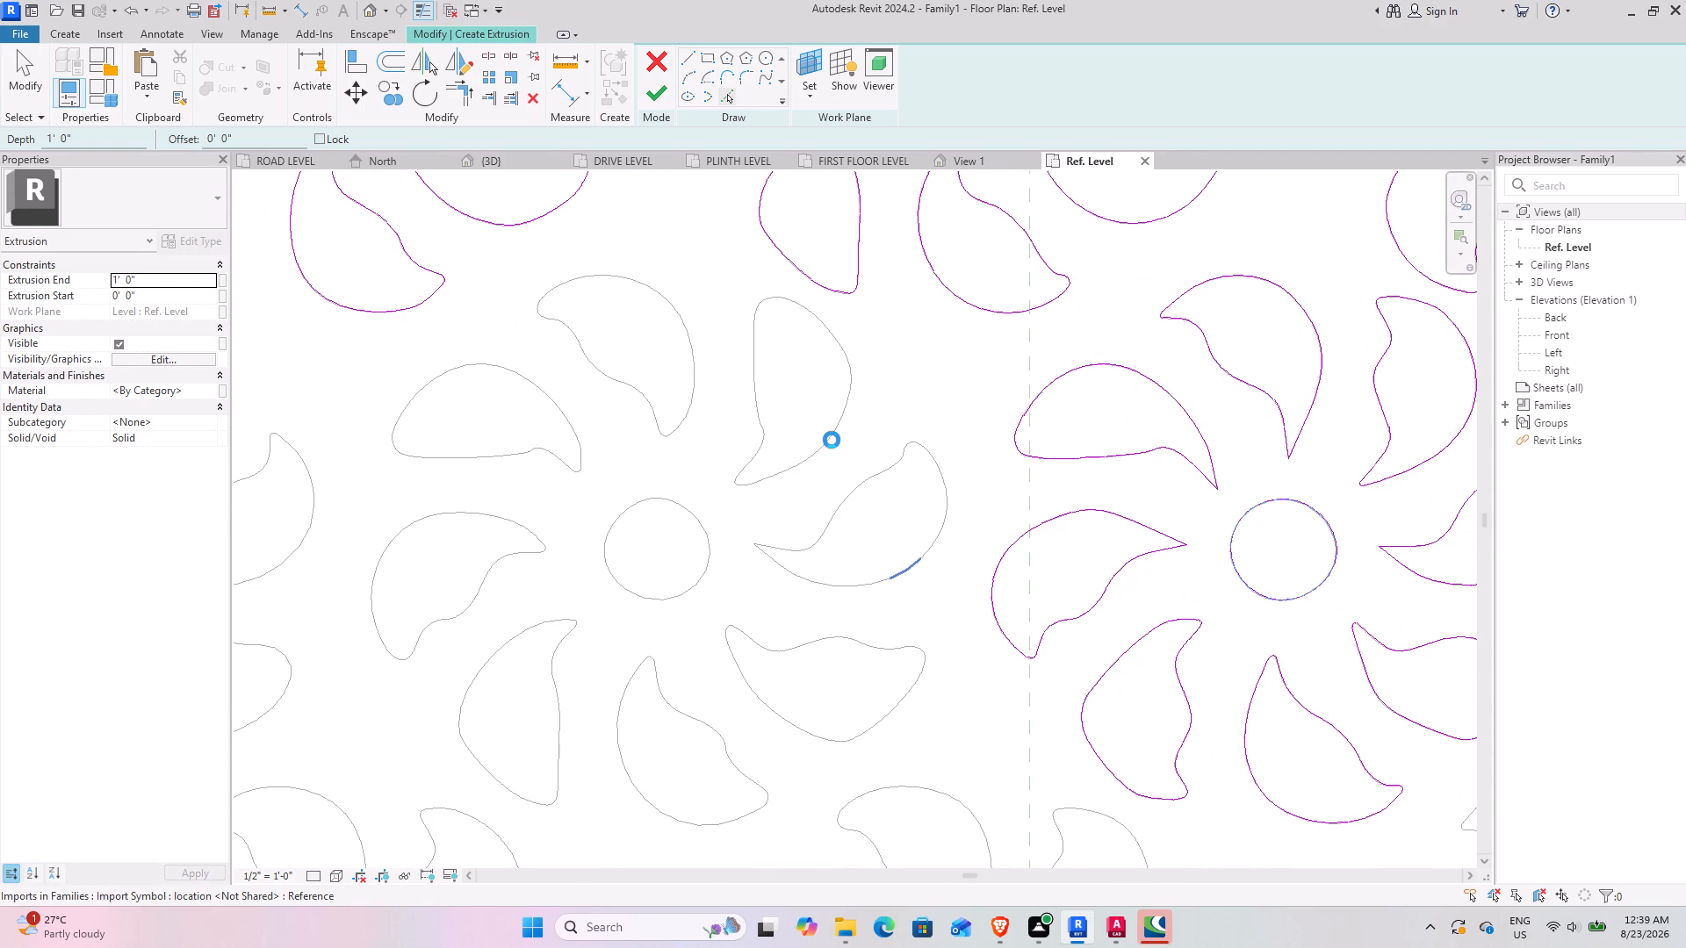
{"action": "left_click", "coordinate": [832, 440]}
{"action": "key", "text": "Tab"}
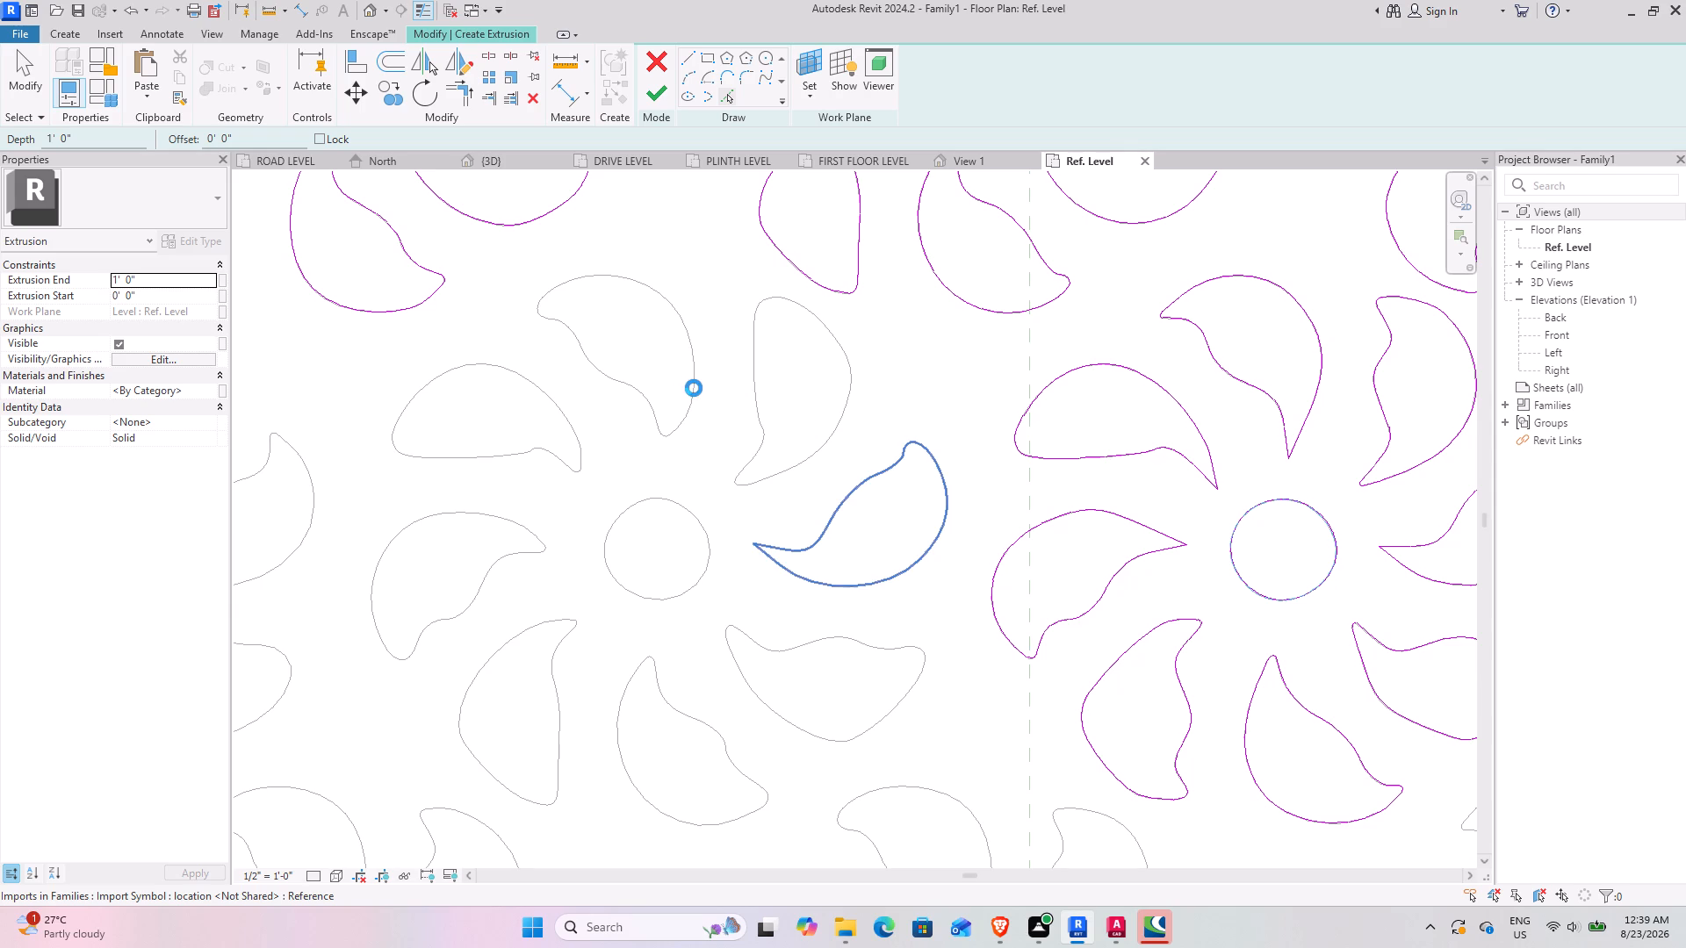
{"action": "left_click", "coordinate": [694, 388]}
{"action": "key", "text": "Tab"}
{"action": "left_click", "coordinate": [556, 406]}
Pick the left, lower-left, bottom and lower-right petals and the centre hole of the full flower left of centre.
{"action": "key", "text": "Tab"}
{"action": "left_click", "coordinate": [478, 516]}
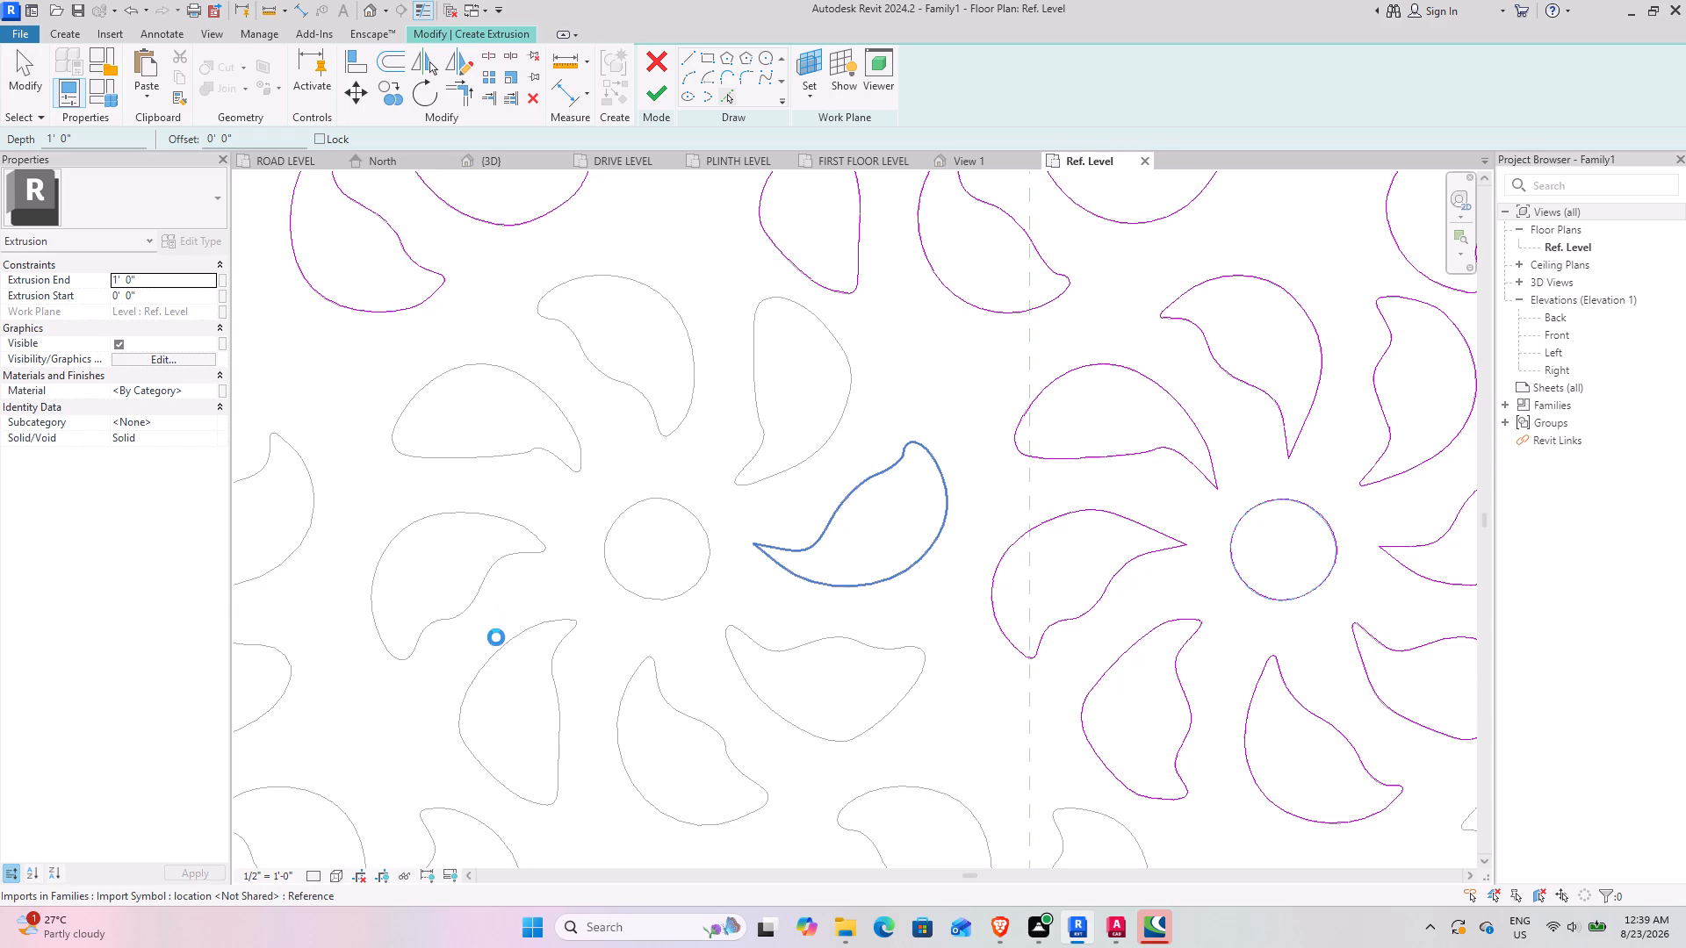
{"action": "key", "text": "Tab"}
{"action": "left_click", "coordinate": [506, 644]}
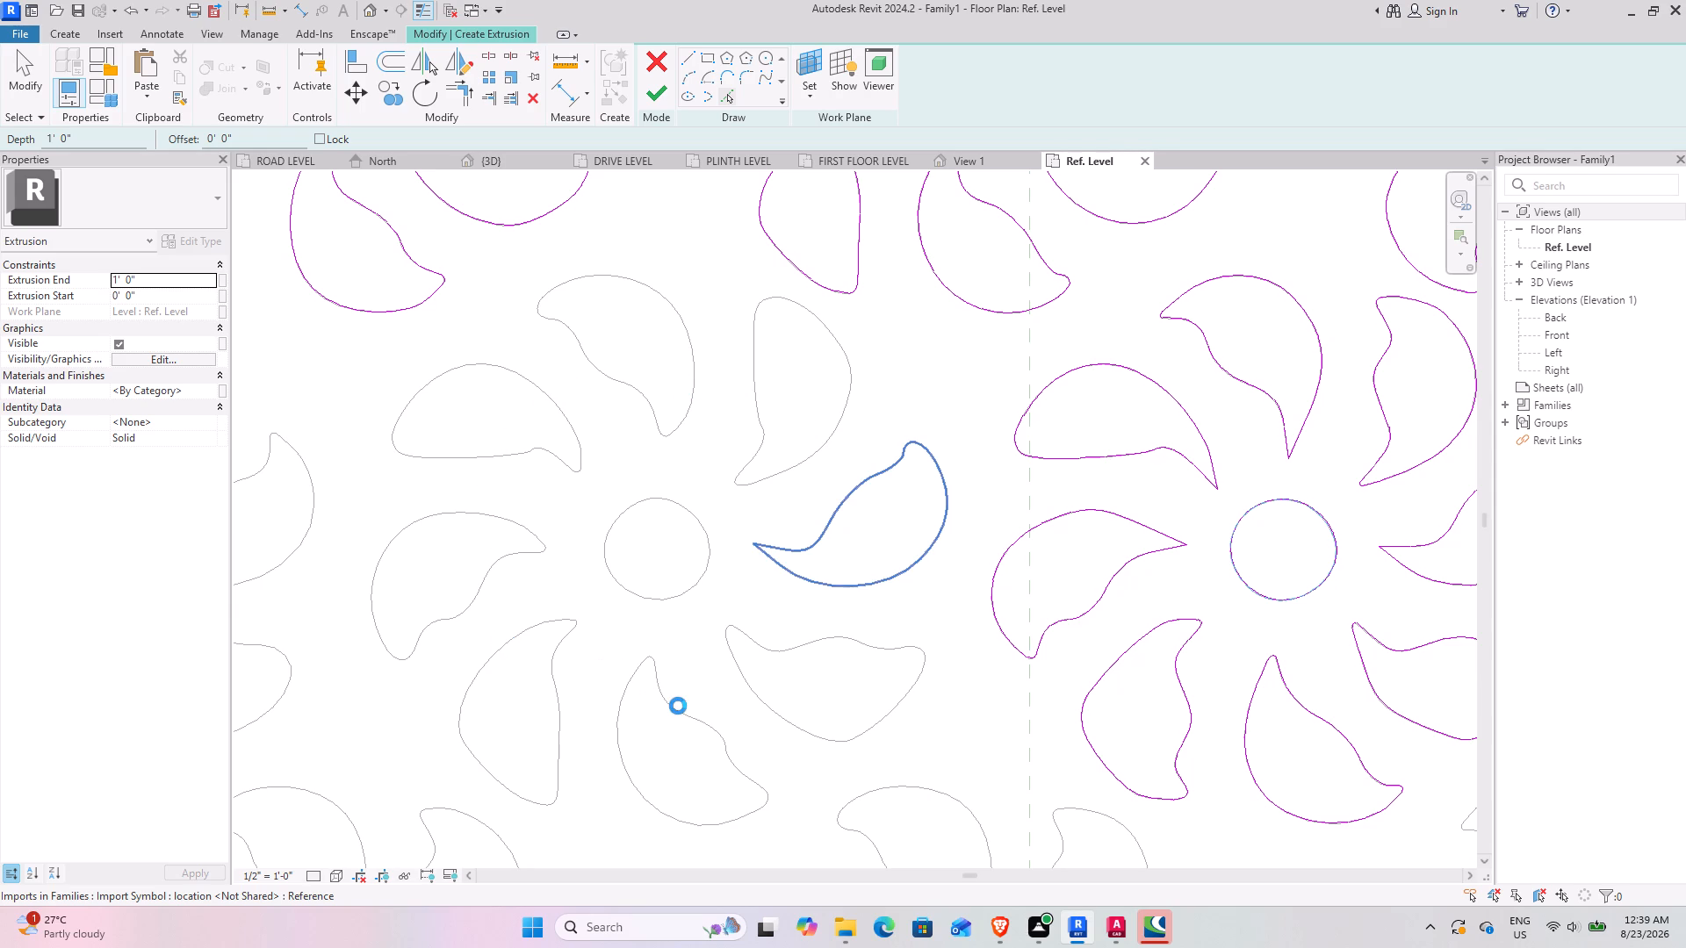
{"action": "key", "text": "Tab"}
{"action": "left_click", "coordinate": [683, 714]}
{"action": "key", "text": "Tab"}
{"action": "left_click", "coordinate": [816, 642]}
{"action": "key", "text": "Tab"}
{"action": "left_click", "coordinate": [674, 598]}
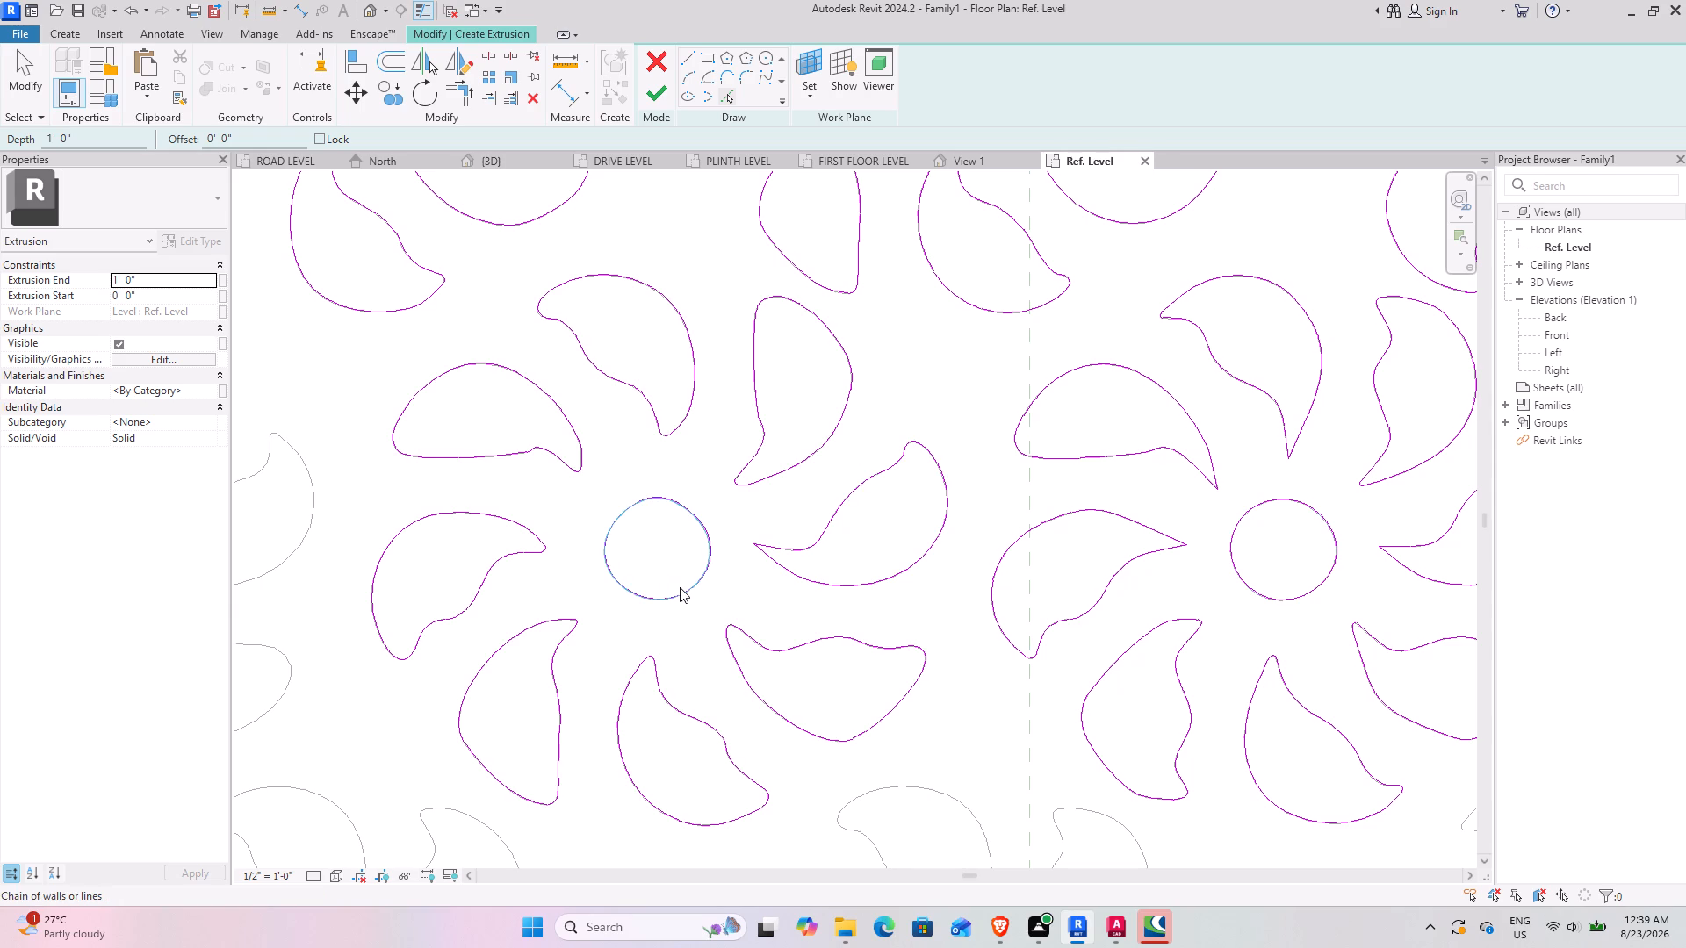
Pick the lower-right, right and upper-right petals of the partial flower at the left border in the second row from the bottom.
{"action": "scroll", "coordinate": [726, 656], "scroll_direction": "down", "scroll_amount": 3}
{"action": "middle_click_drag", "start_coordinate": [686, 634], "coordinate": [1045, 516]}
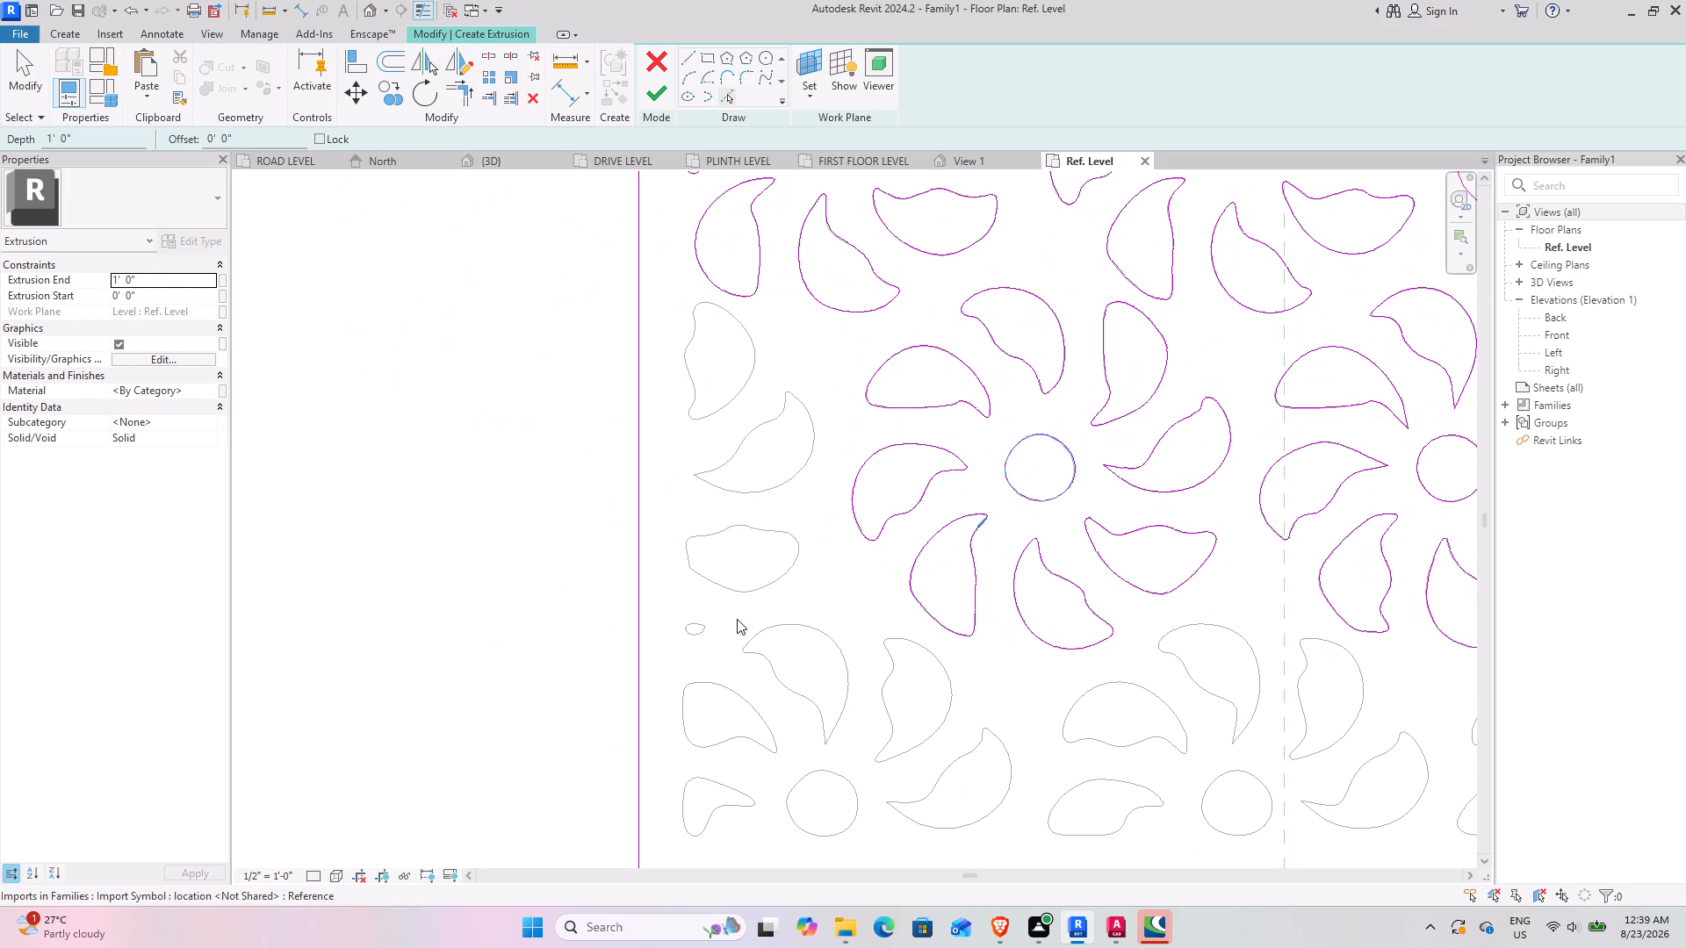
{"action": "key", "text": "Tab"}
{"action": "left_click", "coordinate": [770, 578]}
{"action": "key", "text": "Tab"}
{"action": "left_click", "coordinate": [798, 470]}
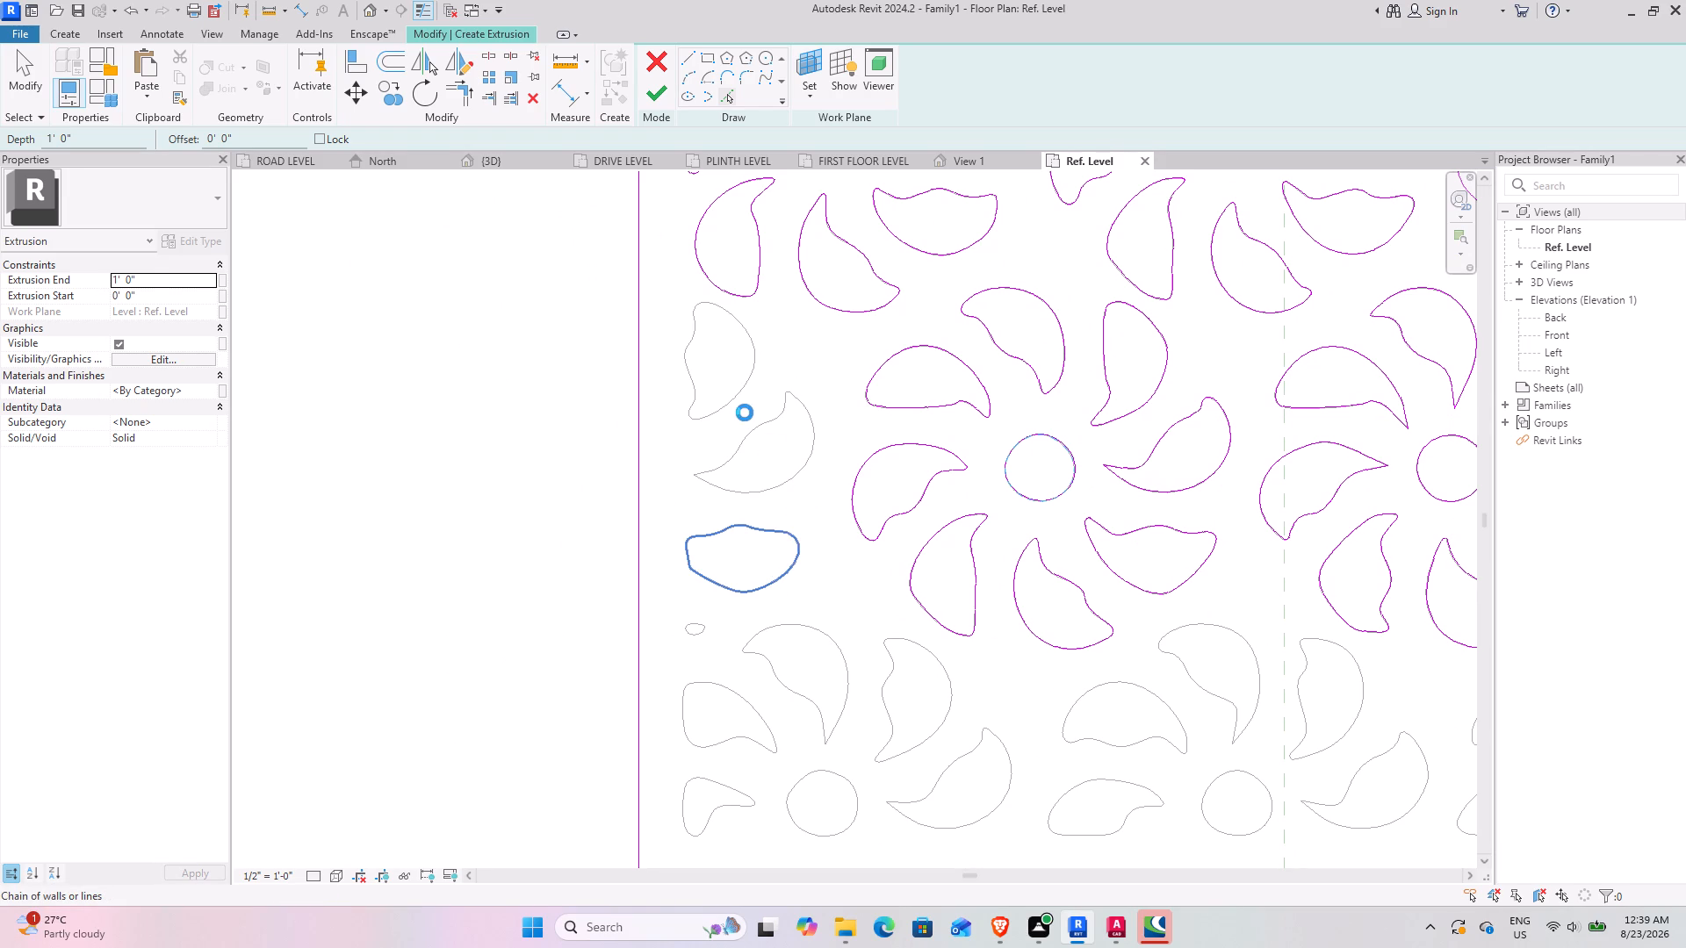
{"action": "key", "text": "Tab"}
{"action": "left_click", "coordinate": [739, 395]}
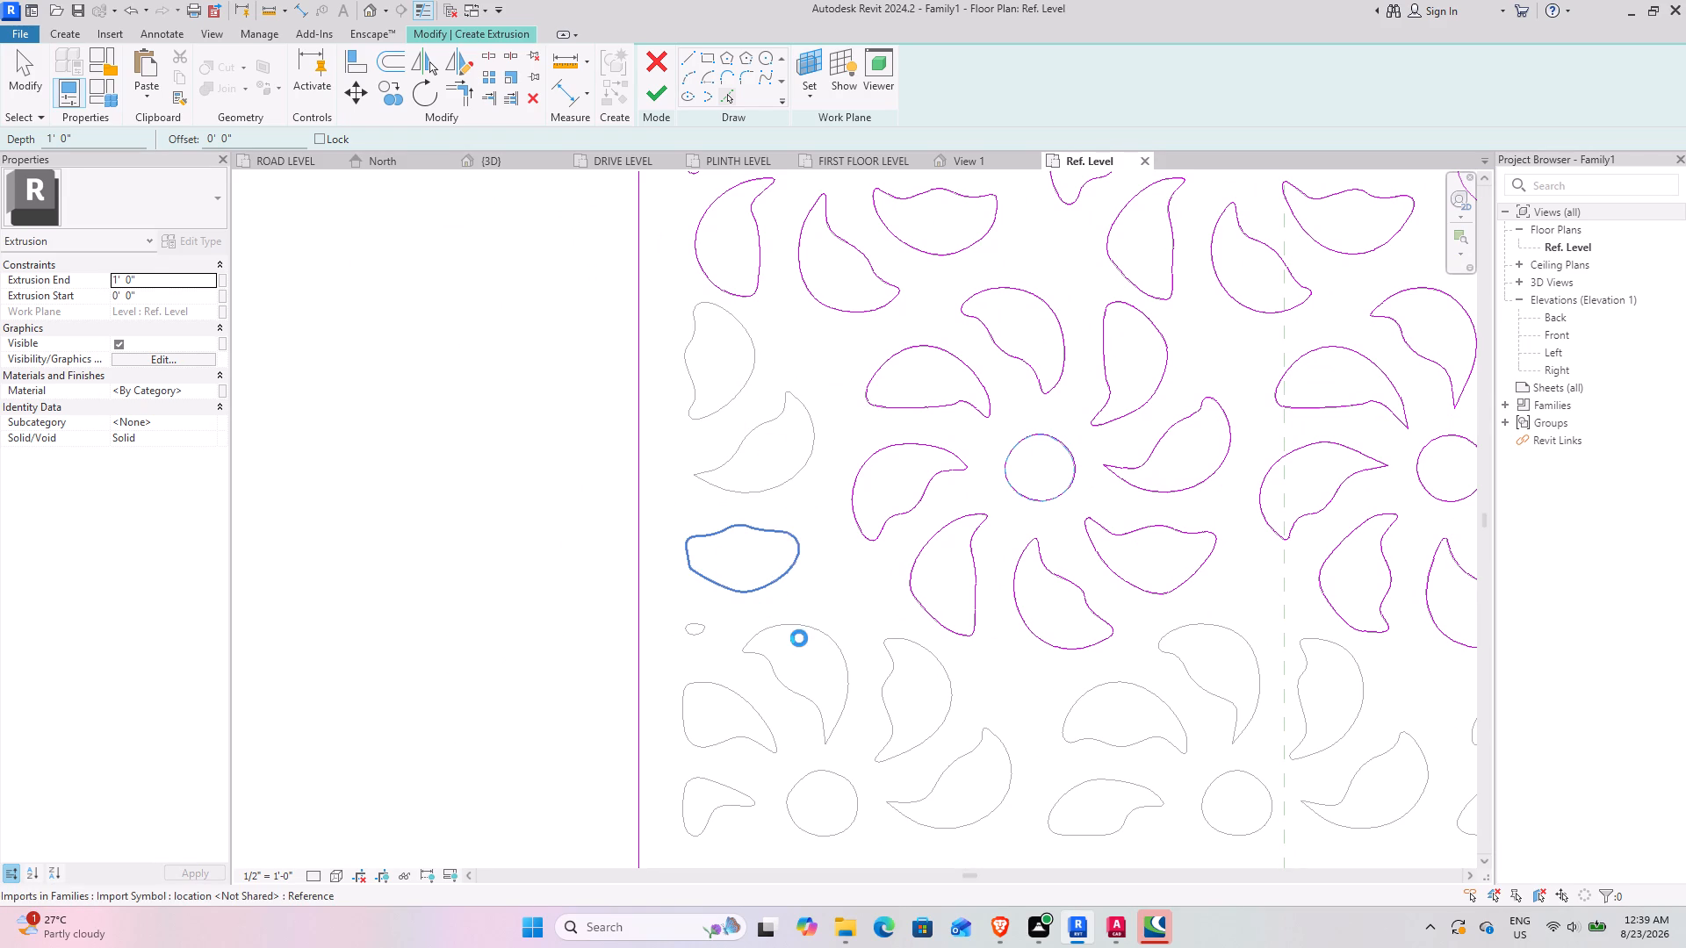
Pick the left, upper-left, top, upper-right and right petals and the centre hole of the bottom row's flower nearest the left border.
{"action": "key", "text": "Tab"}
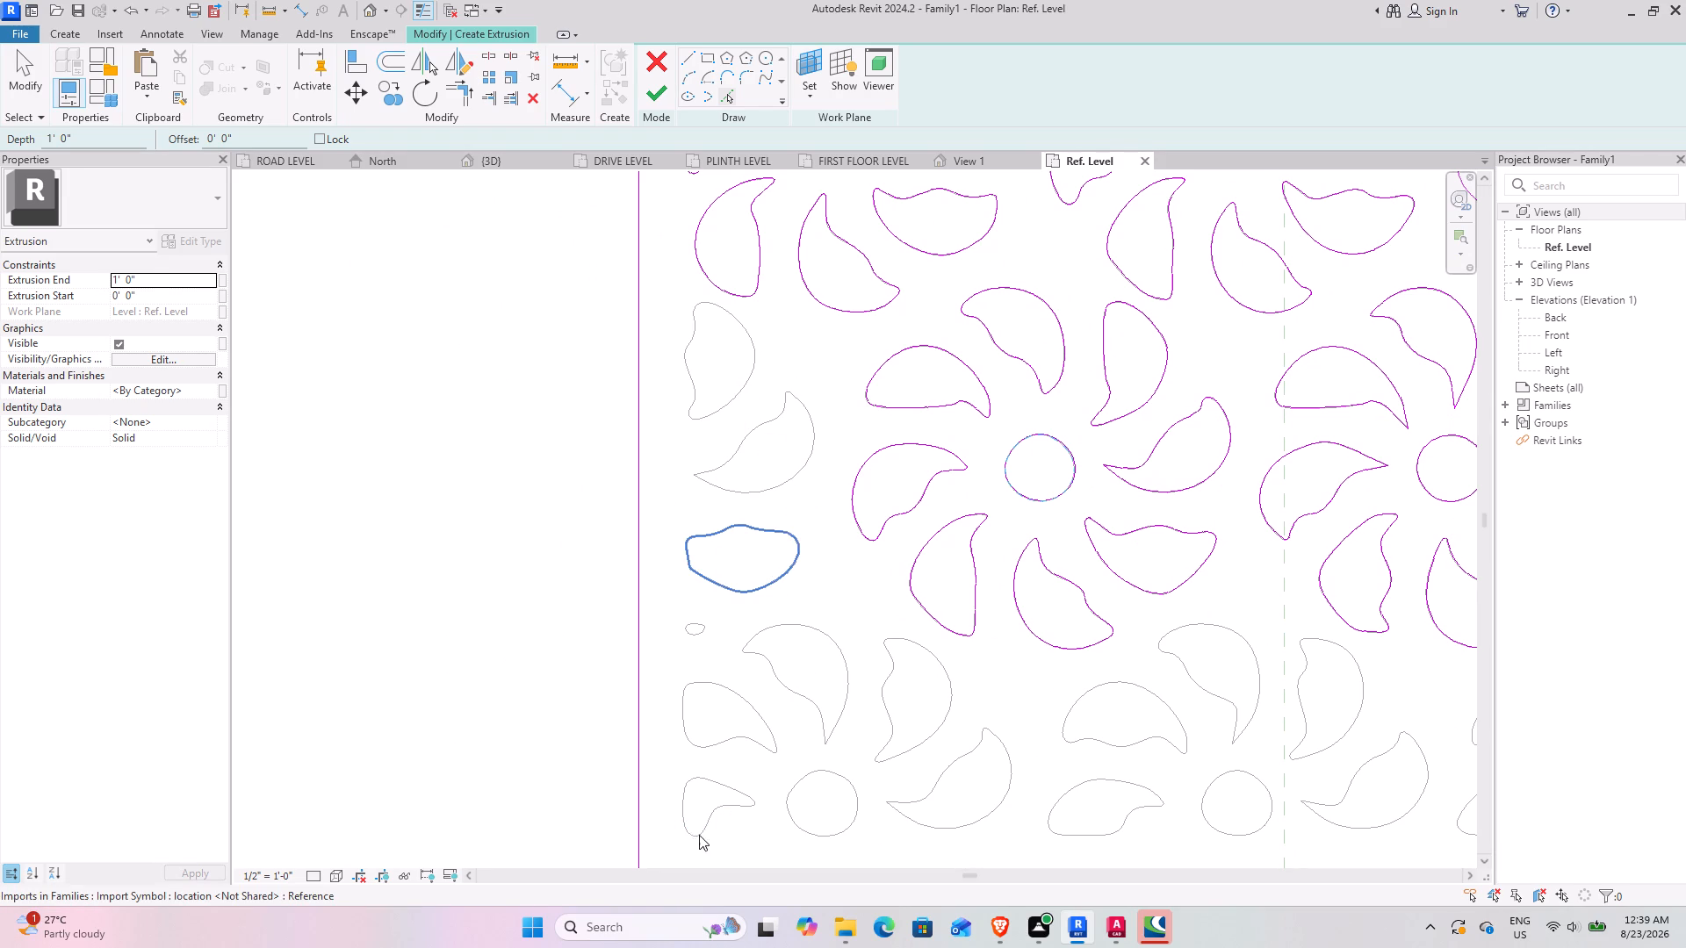
{"action": "left_click", "coordinate": [699, 835]}
{"action": "key", "text": "Tab"}
{"action": "left_click", "coordinate": [718, 743]}
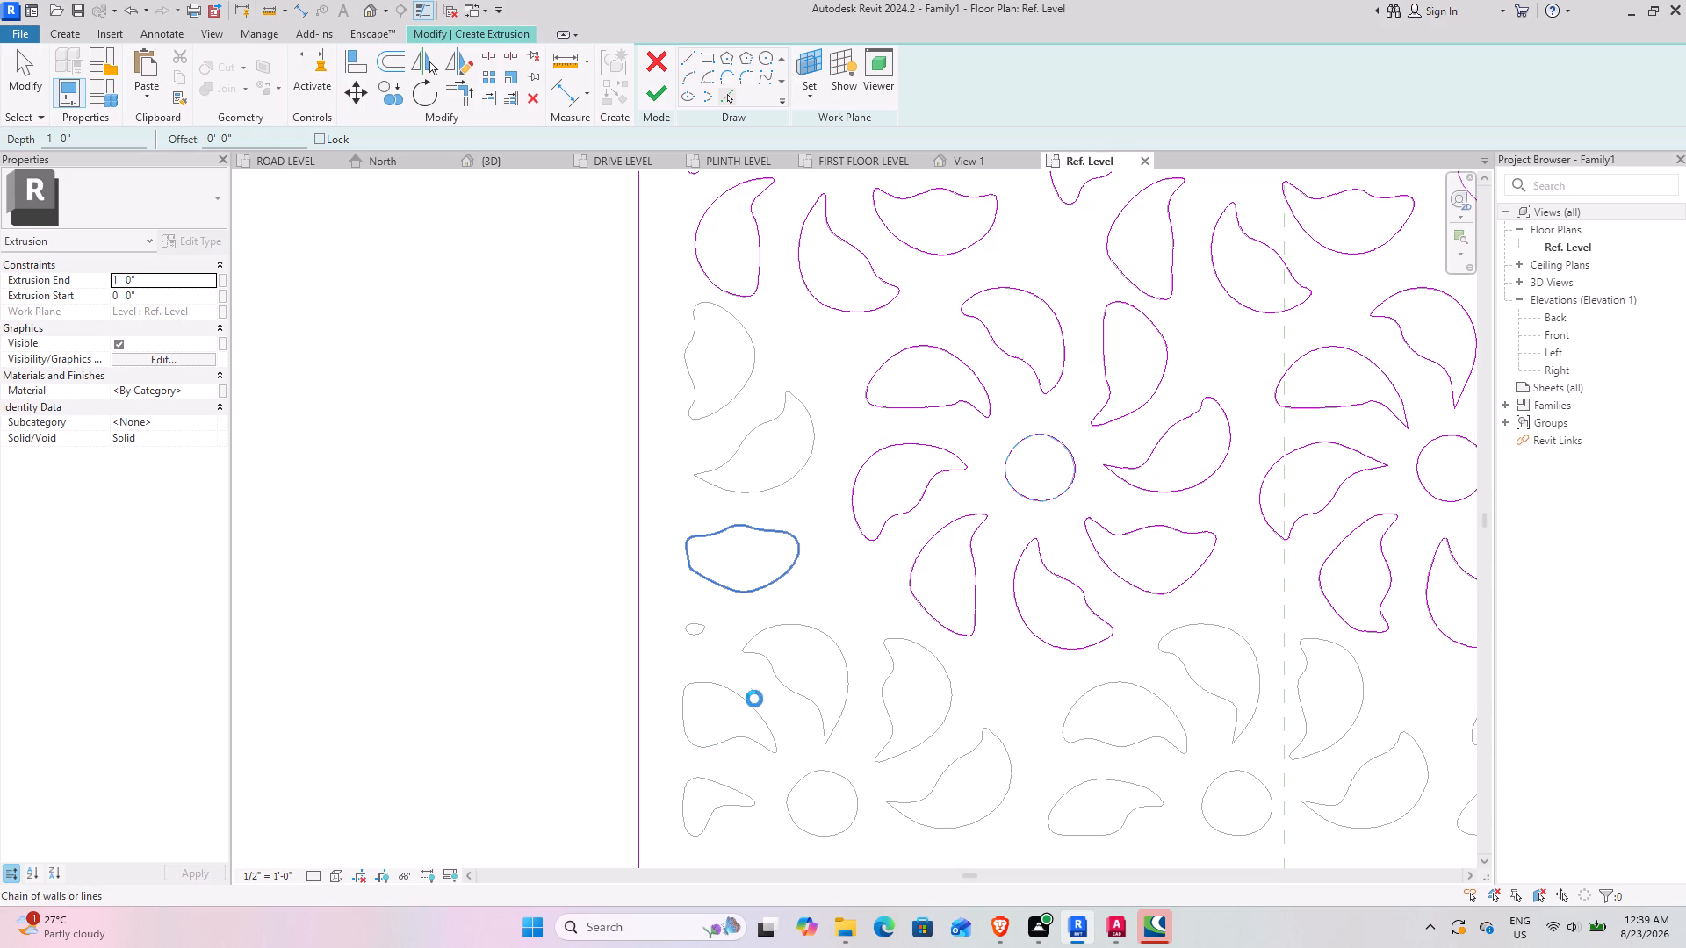
{"action": "key", "text": "Tab"}
{"action": "left_click", "coordinate": [783, 684]}
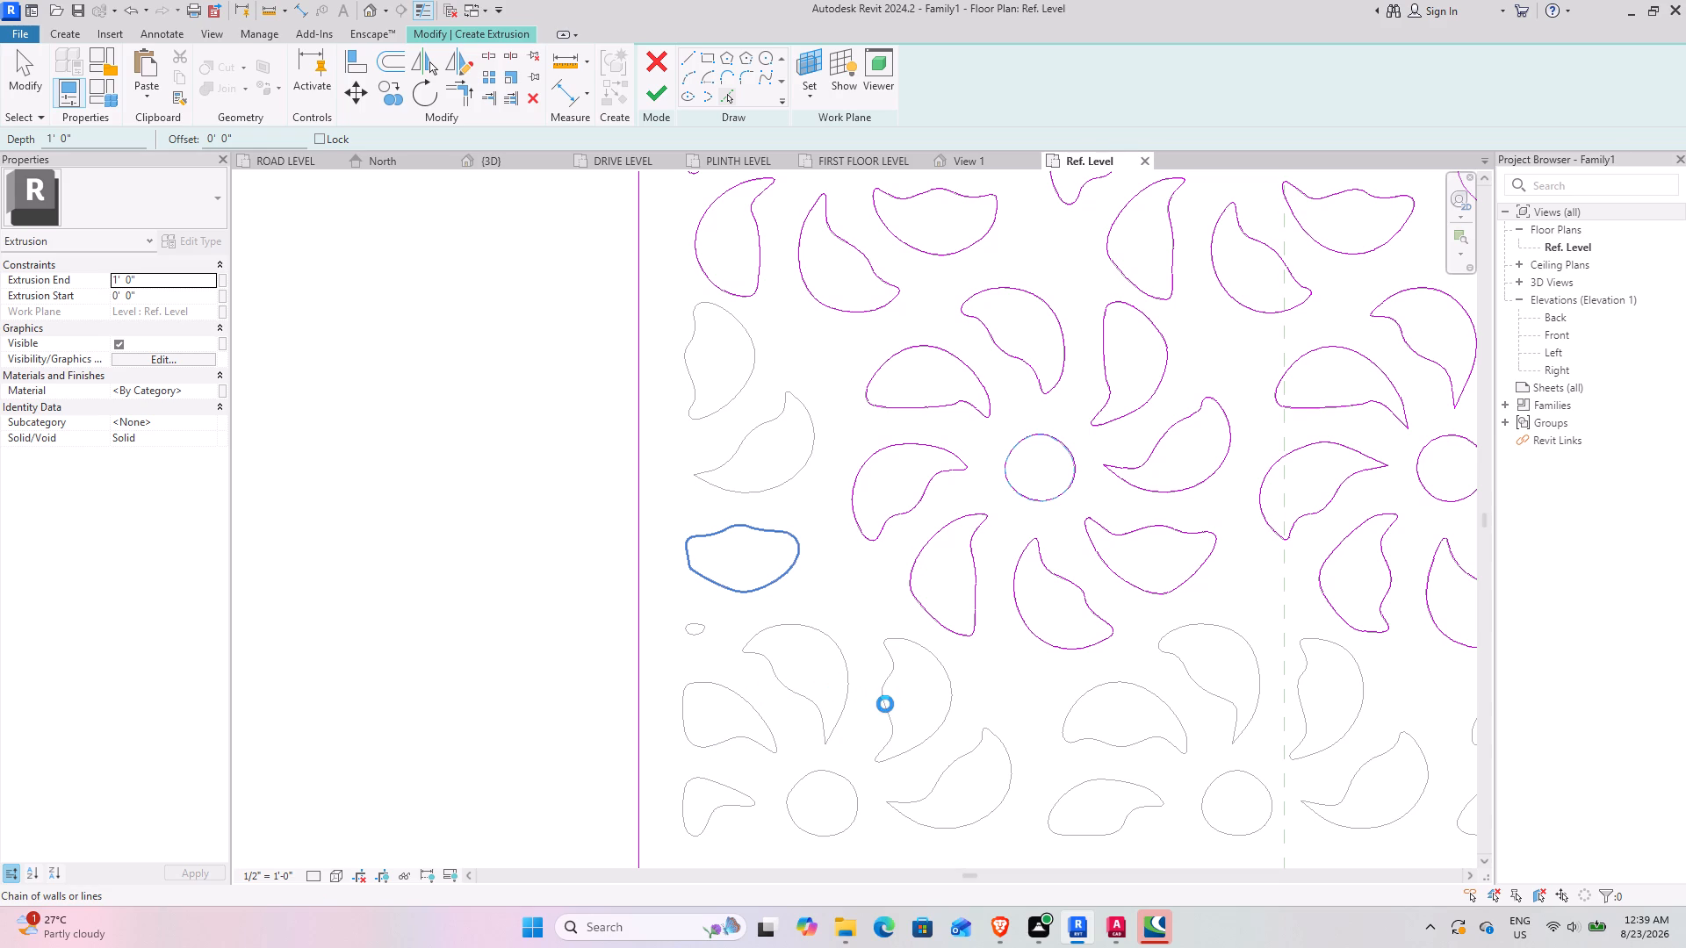
{"action": "key", "text": "Tab"}
{"action": "left_click", "coordinate": [883, 686]}
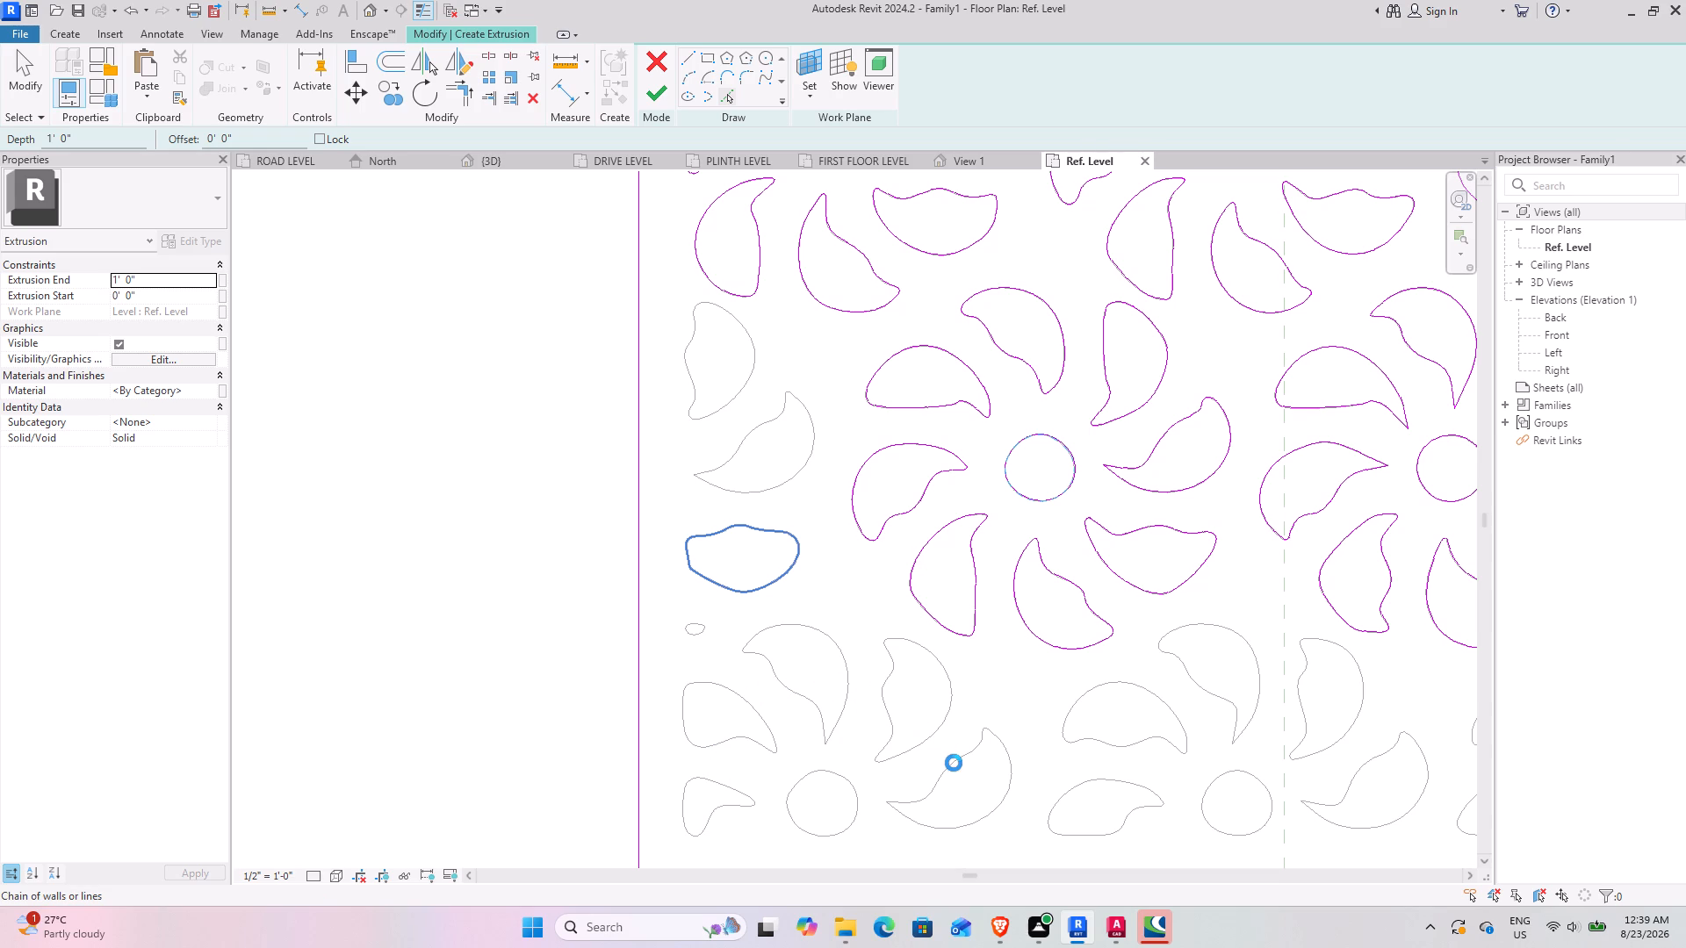
{"action": "key", "text": "Tab"}
{"action": "left_click", "coordinate": [954, 763]}
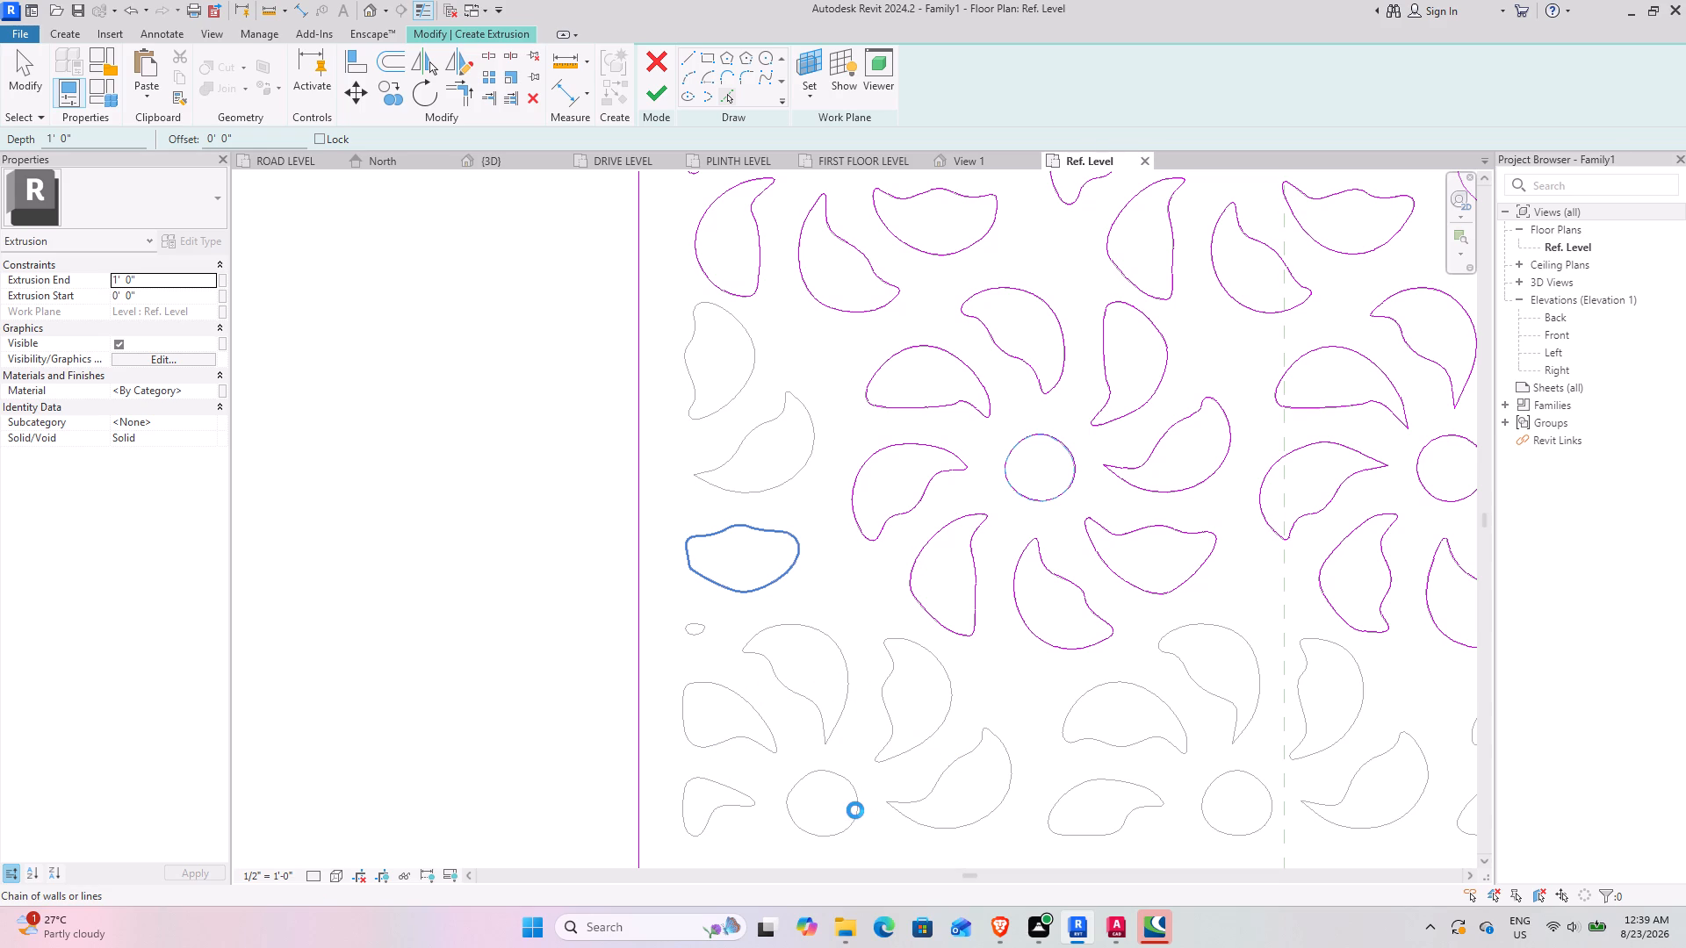
{"action": "key", "text": "Tab"}
{"action": "left_click", "coordinate": [855, 810]}
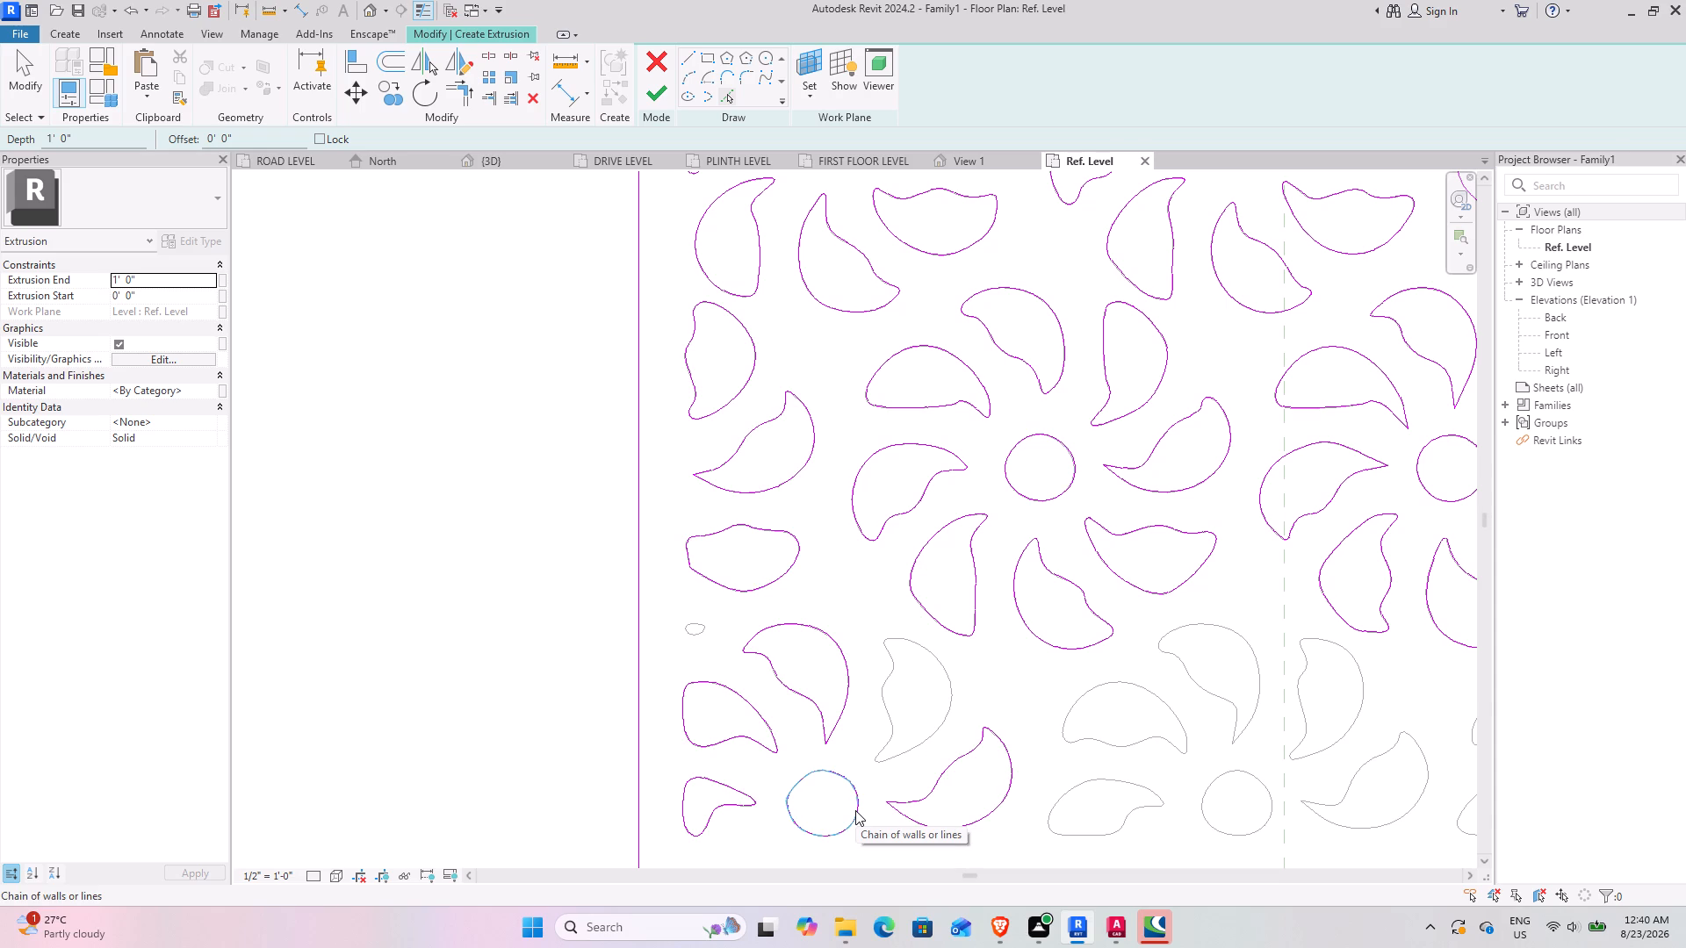
{"action": "key", "text": "Tab"}
{"action": "left_click", "coordinate": [938, 725]}
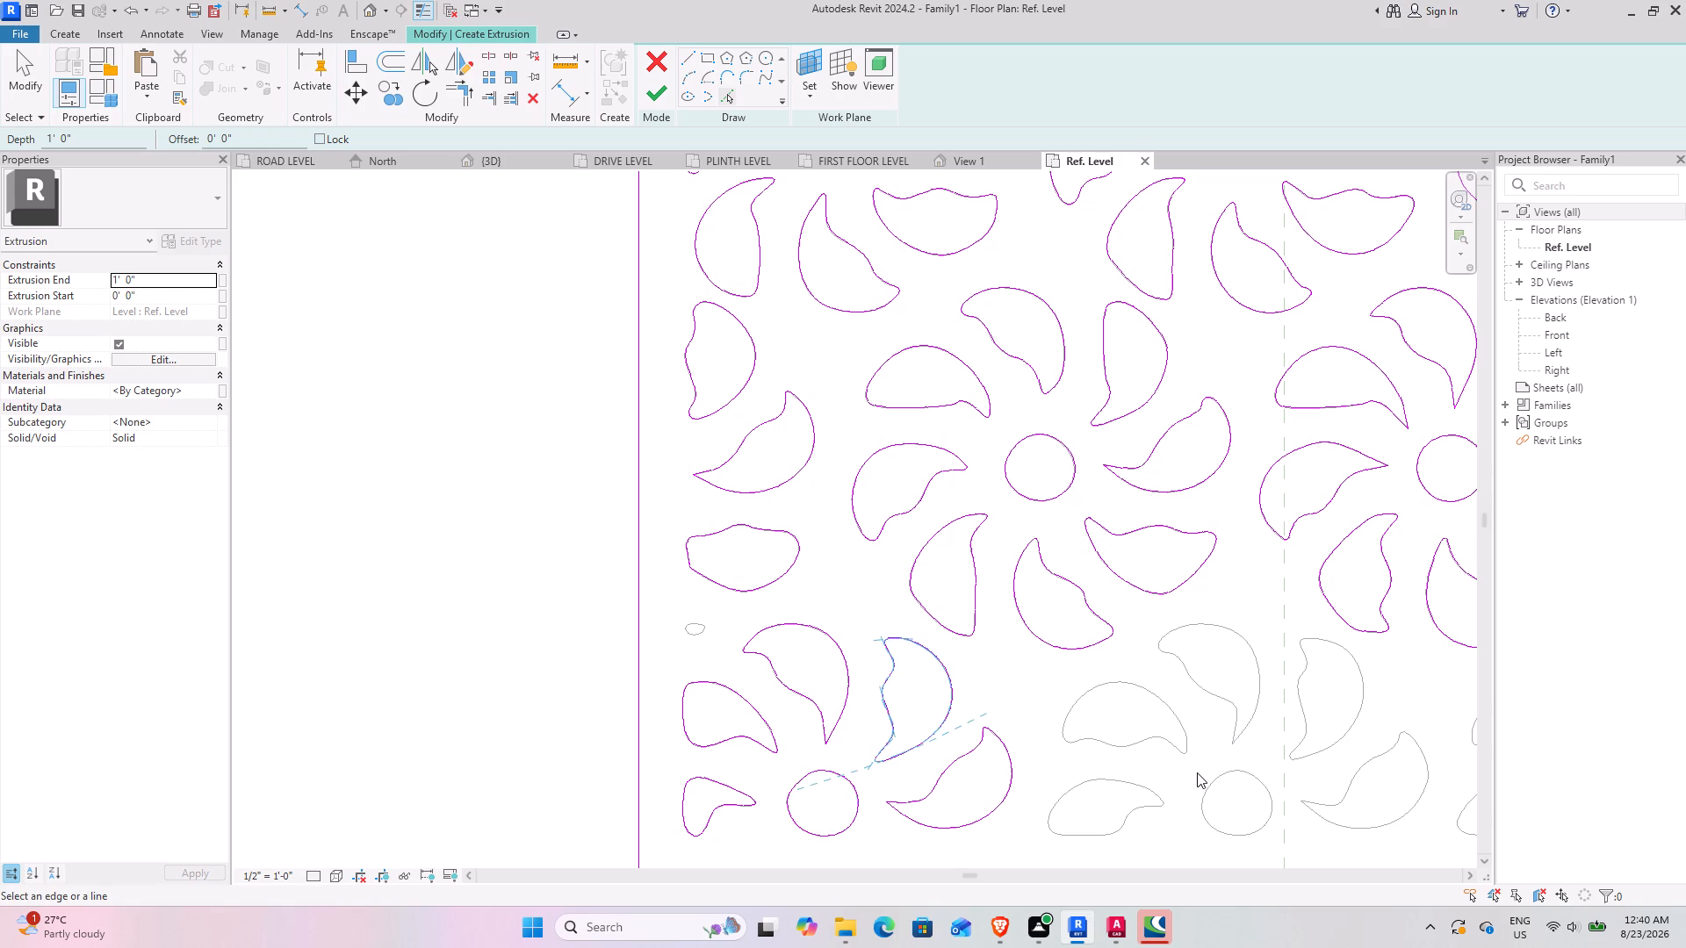
Pick the left, upper-left, top, upper-right and right petals and the centre hole of the bottom row's middle flower.
{"action": "middle_click_drag", "start_coordinate": [1103, 735], "coordinate": [547, 652]}
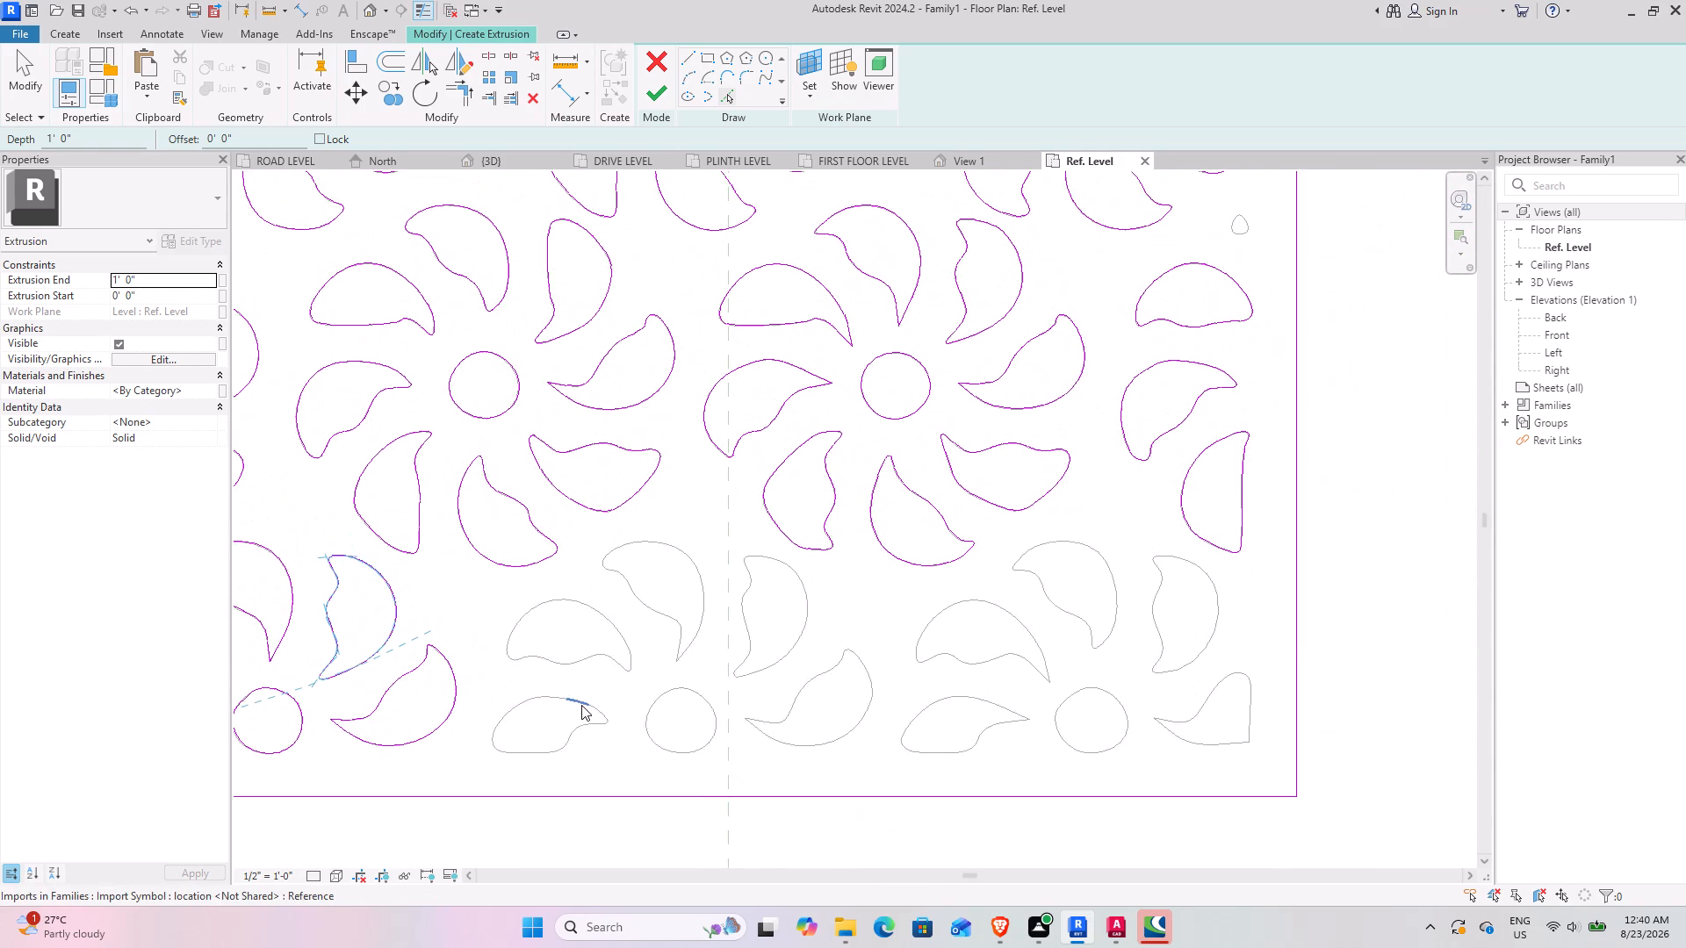
{"action": "scroll", "coordinate": [581, 705], "scroll_direction": "up", "scroll_amount": 3}
{"action": "key", "text": "Tab"}
{"action": "left_click", "coordinate": [517, 774]}
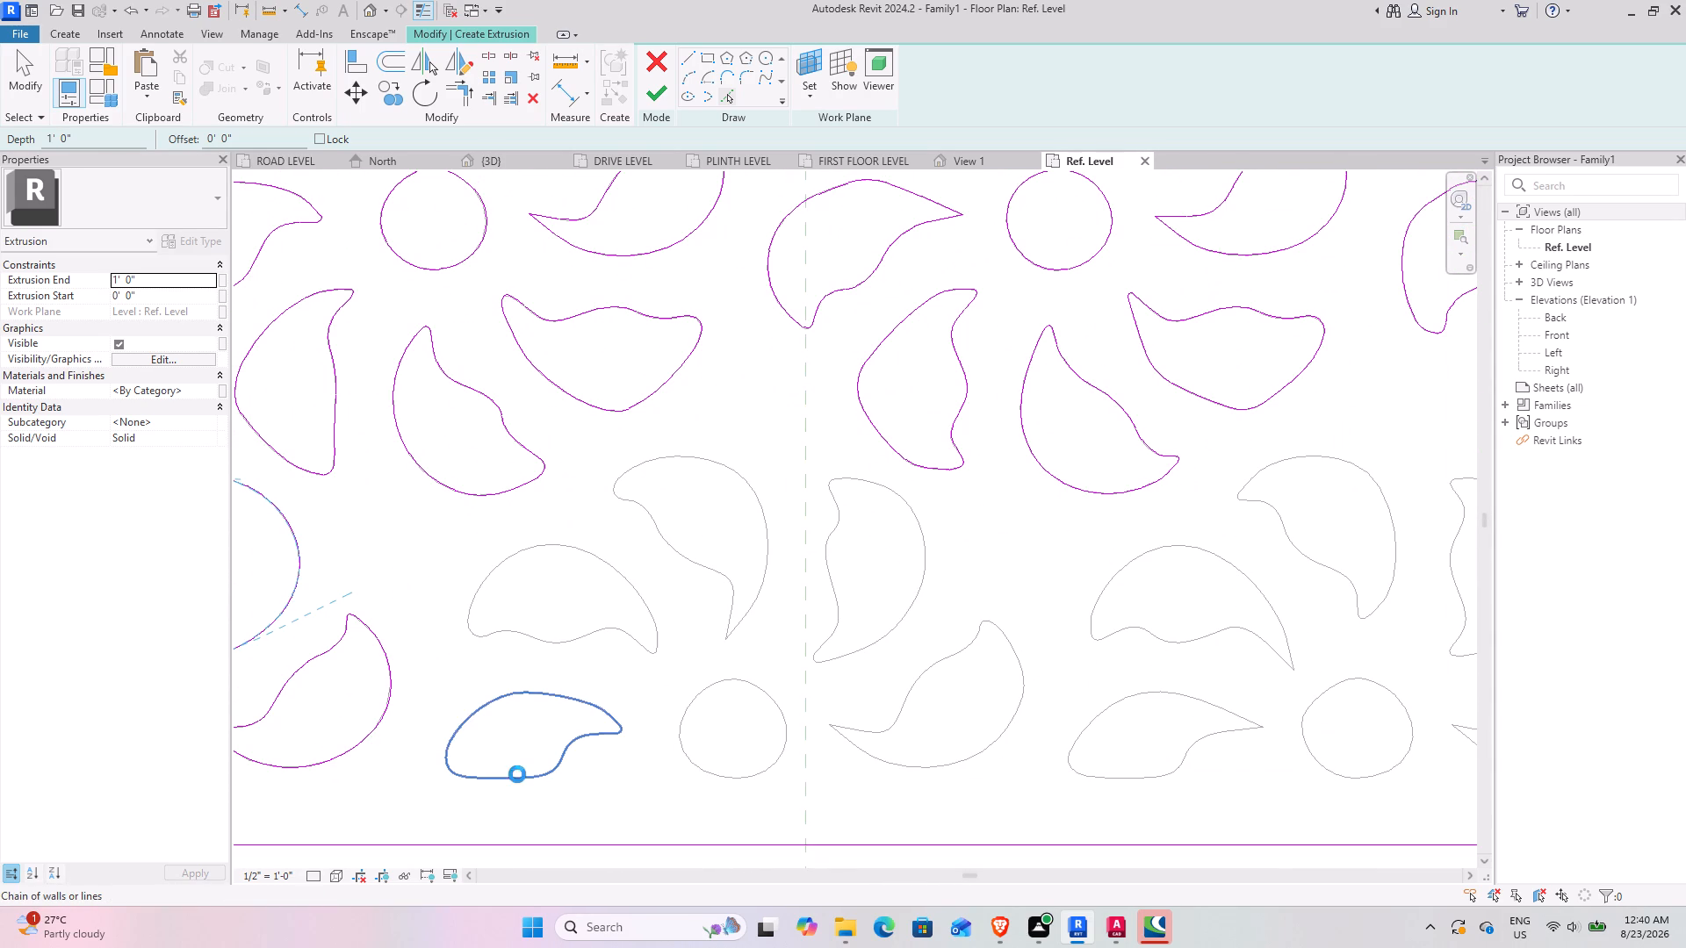
{"action": "key", "text": "Tab"}
{"action": "left_click", "coordinate": [556, 645]}
{"action": "key", "text": "Tab"}
{"action": "left_click", "coordinate": [682, 559]}
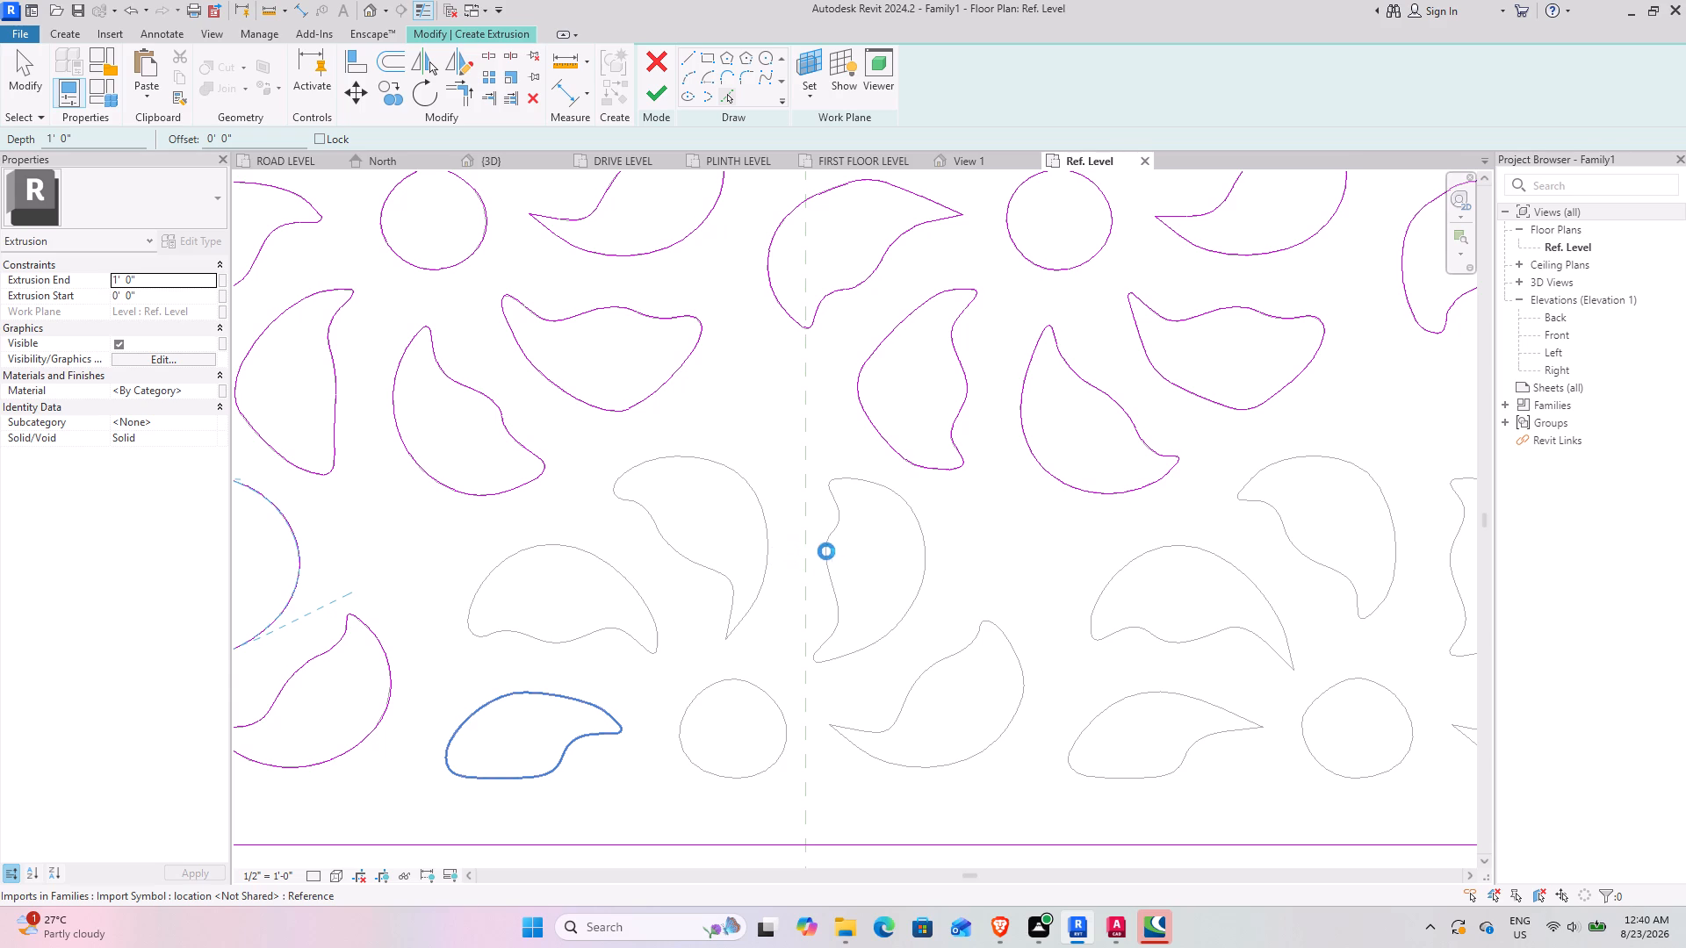
{"action": "key", "text": "Tab"}
{"action": "left_click", "coordinate": [827, 546]}
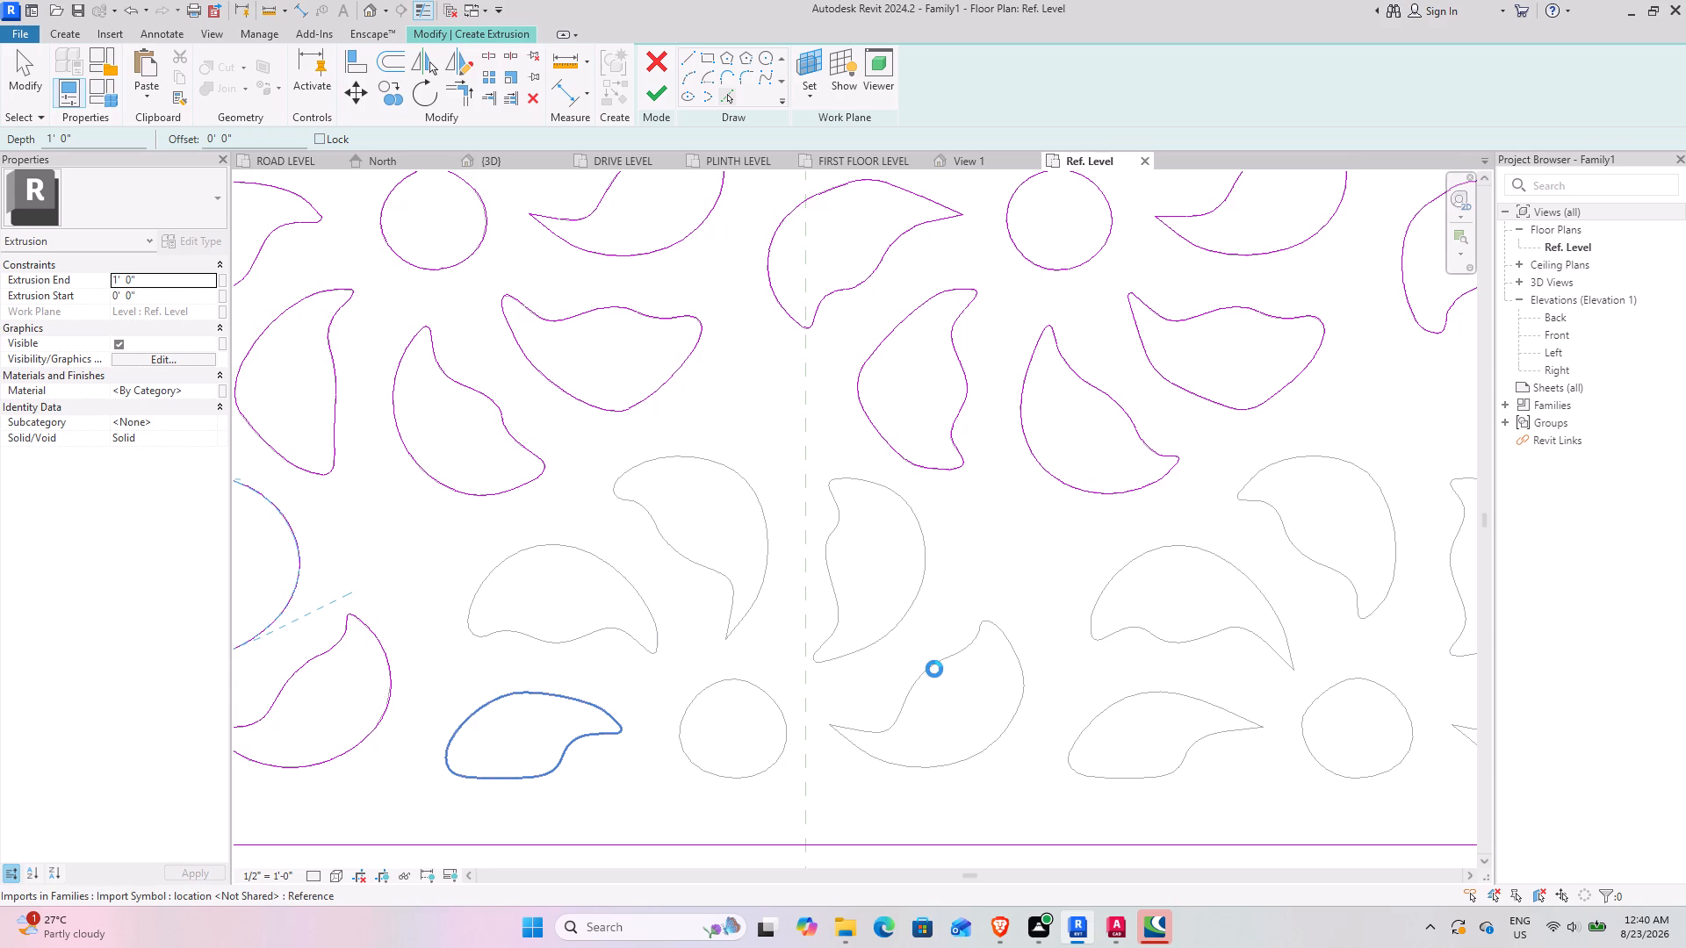
{"action": "key", "text": "Tab"}
{"action": "left_click", "coordinate": [933, 664]}
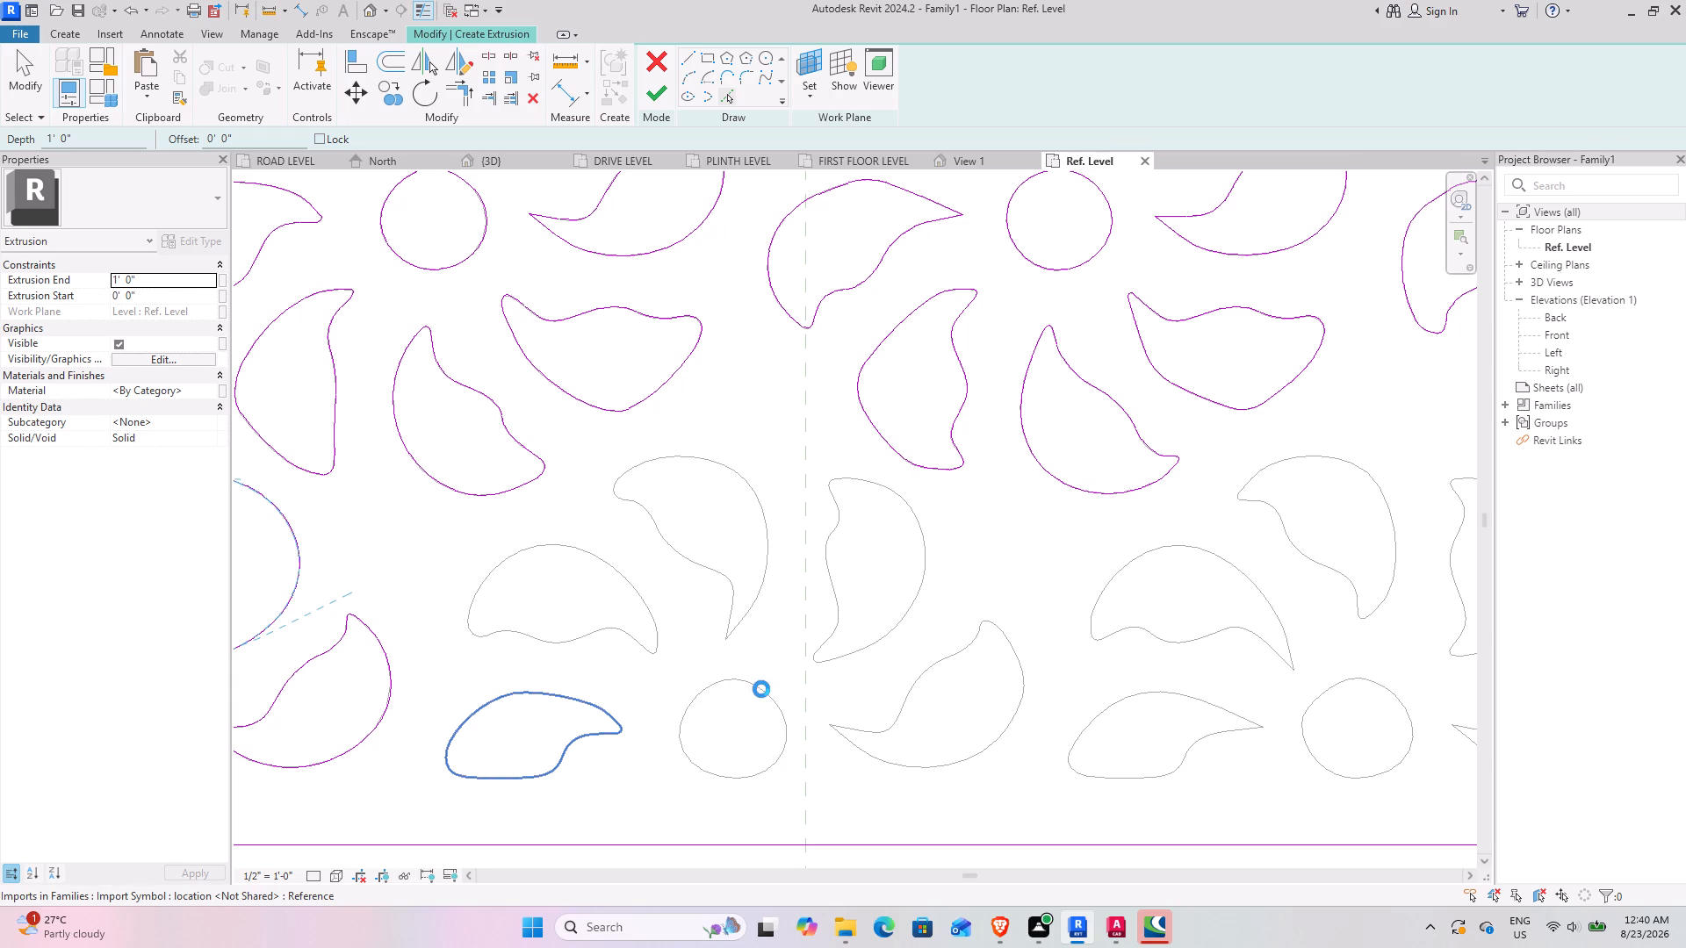
{"action": "key", "text": "Tab"}
{"action": "left_click", "coordinate": [761, 689]}
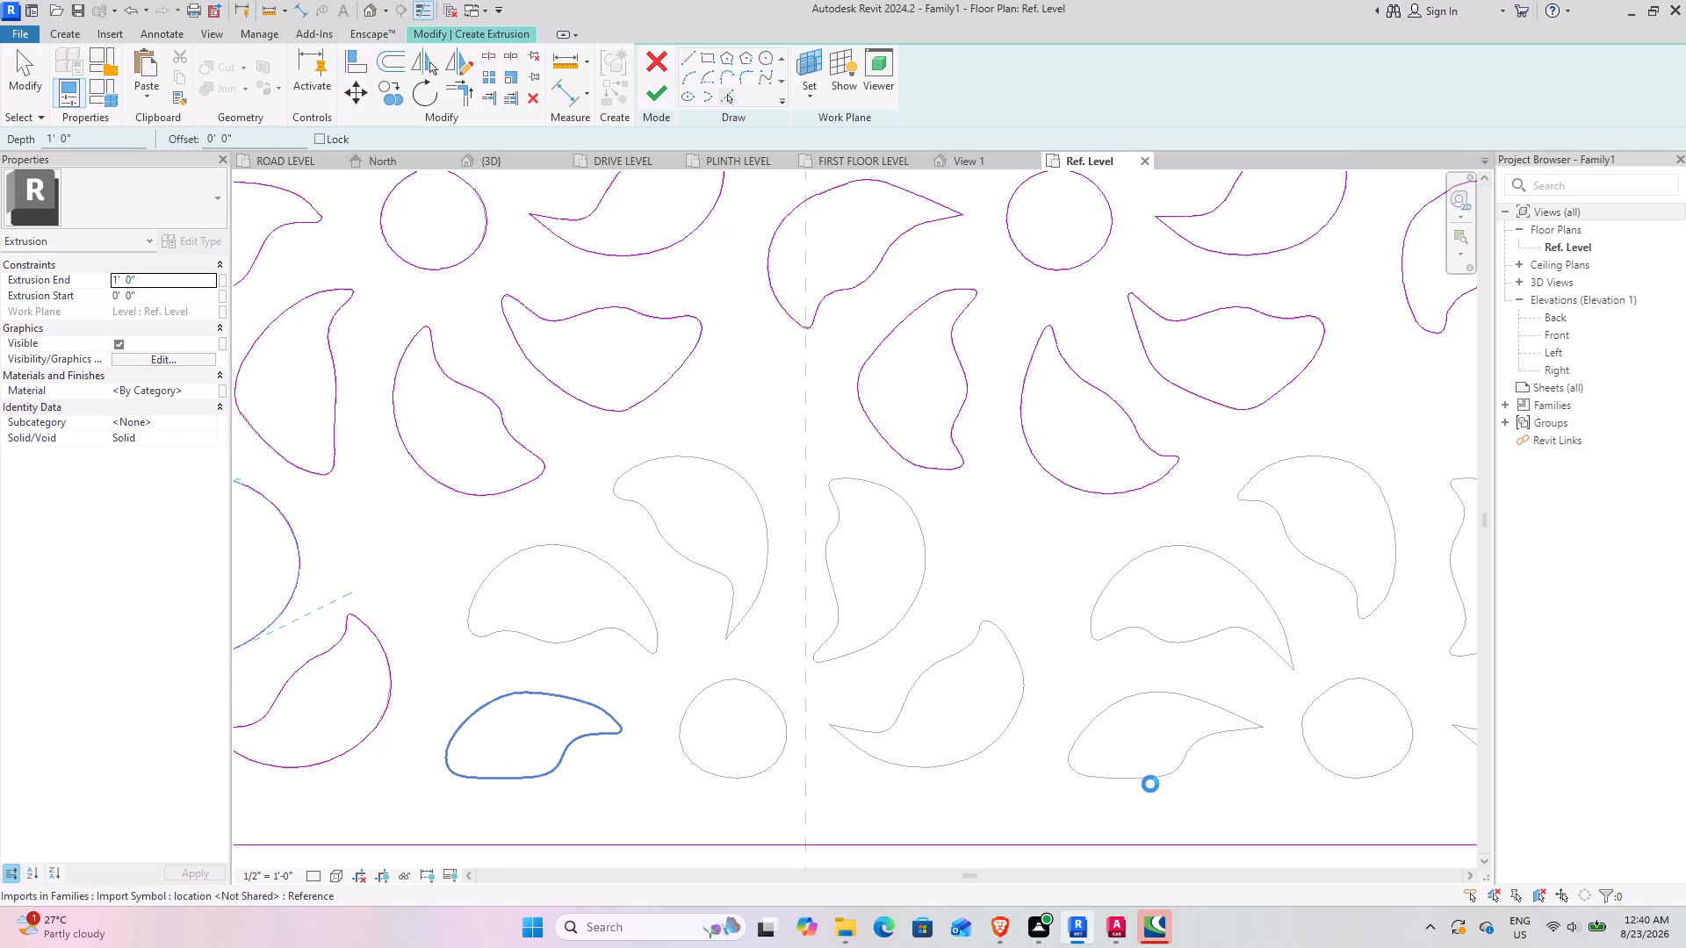
Pick the left, upper-left, top, upper-right and right petals and the centre hole of the bottom row's flower nearest the right border.
{"action": "key", "text": "Tab"}
{"action": "left_click", "coordinate": [1149, 779]}
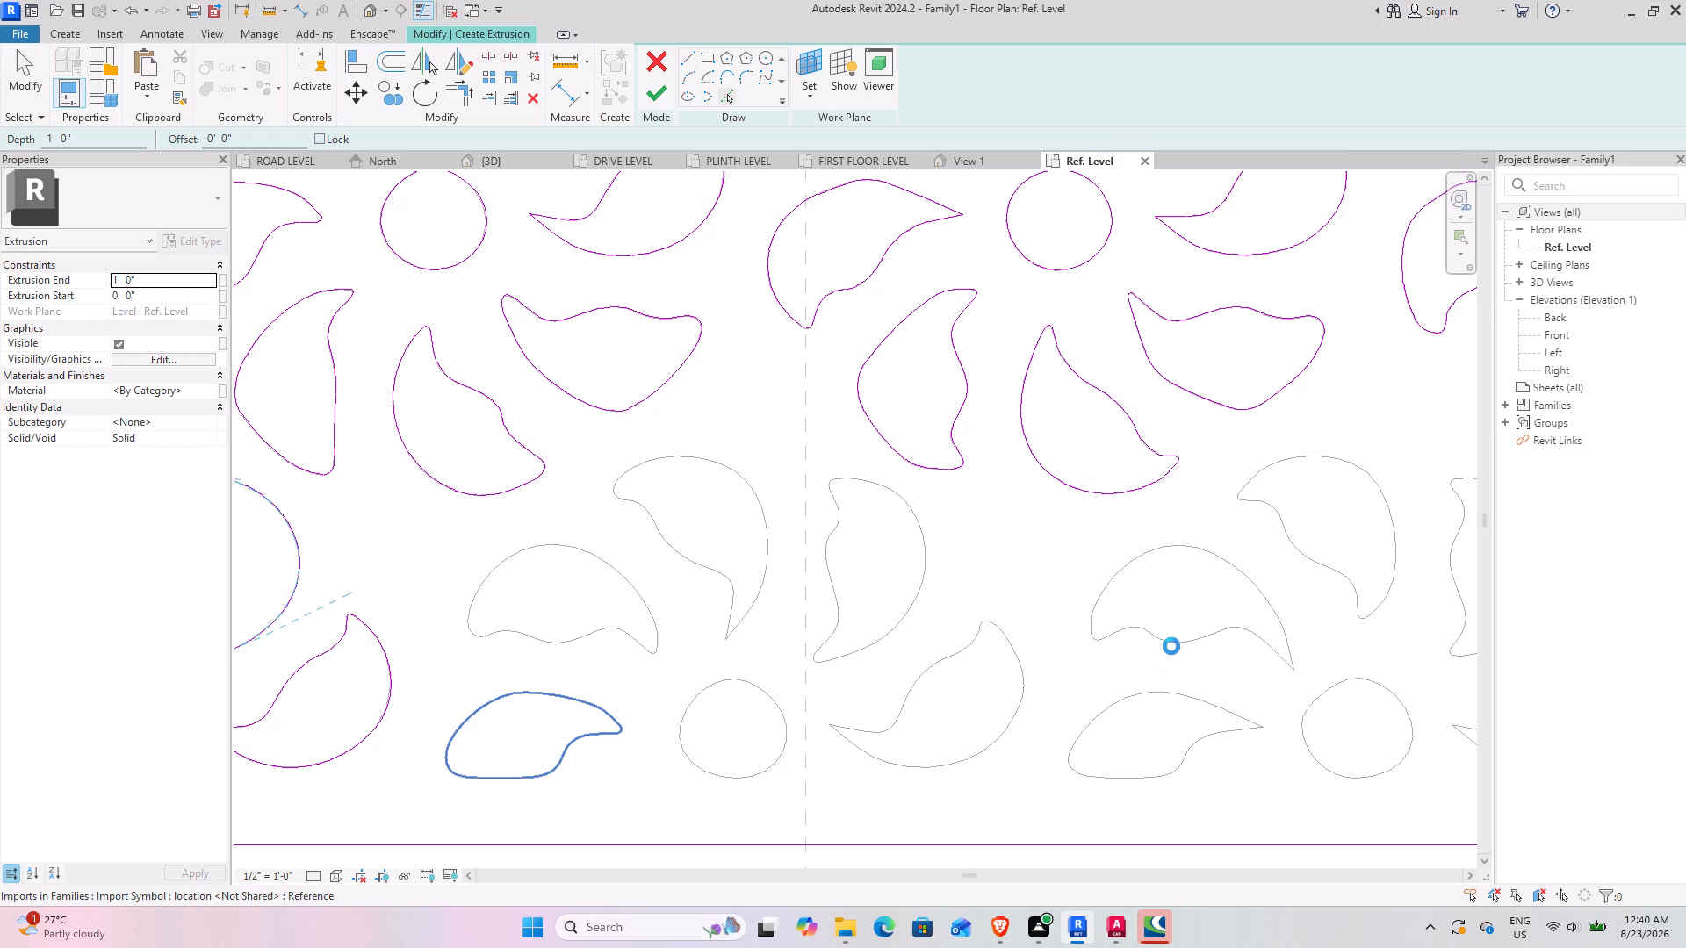
{"action": "key", "text": "Tab"}
{"action": "left_click", "coordinate": [1174, 641]}
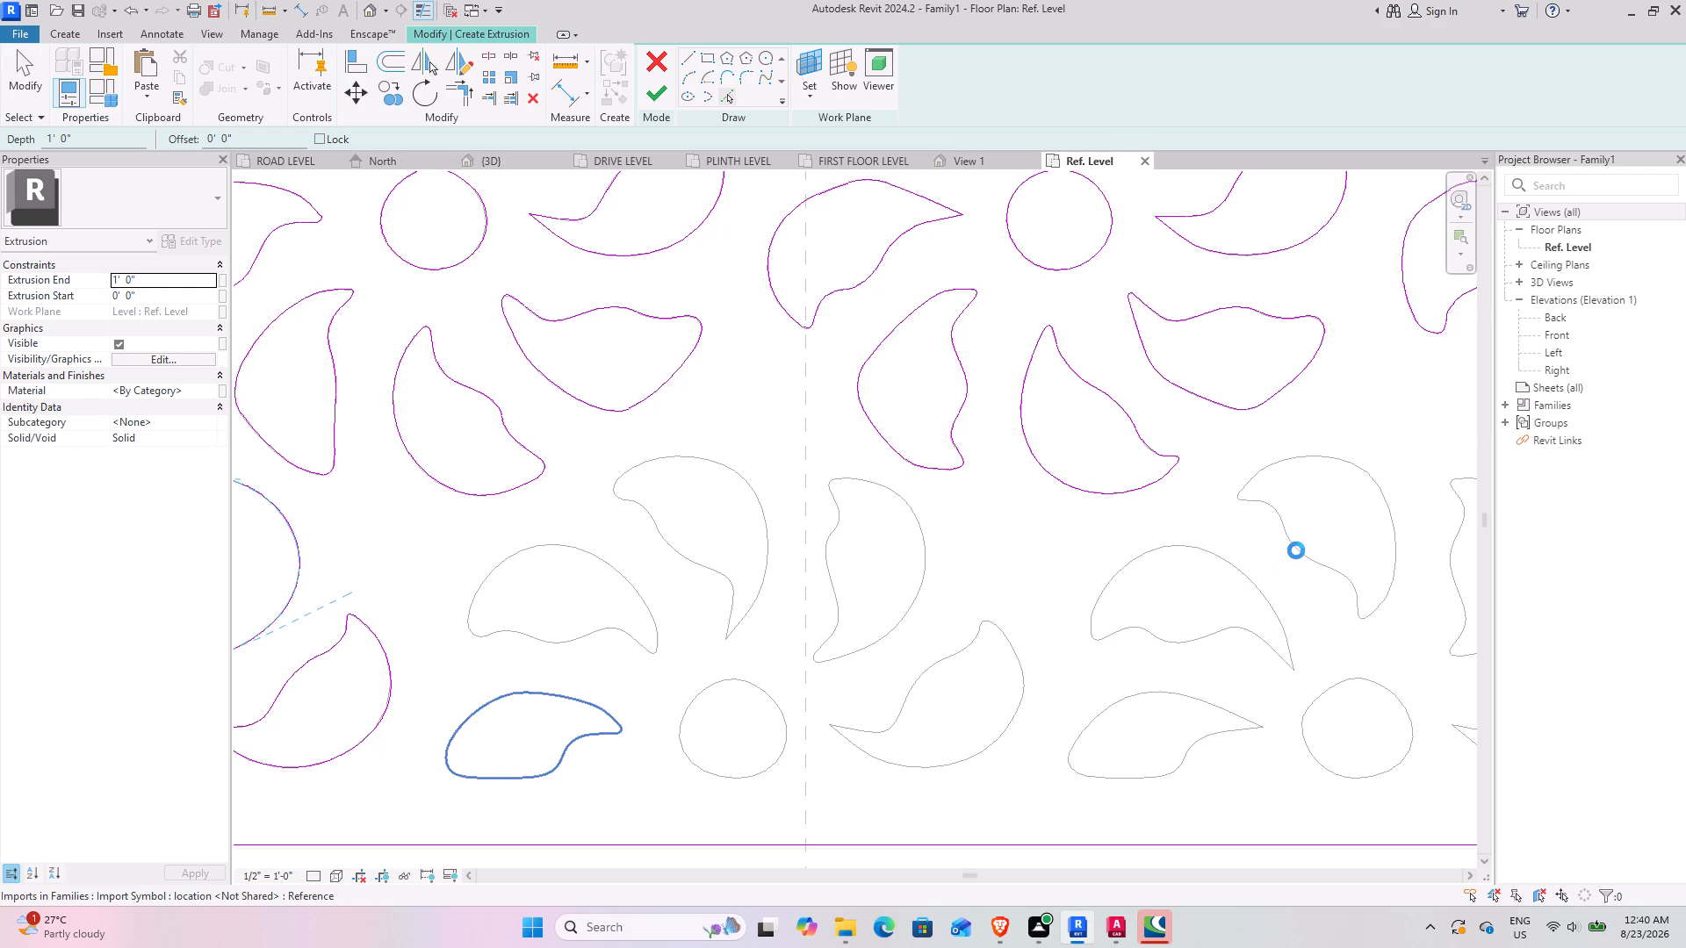
{"action": "key", "text": "Tab"}
{"action": "left_click", "coordinate": [1296, 550]}
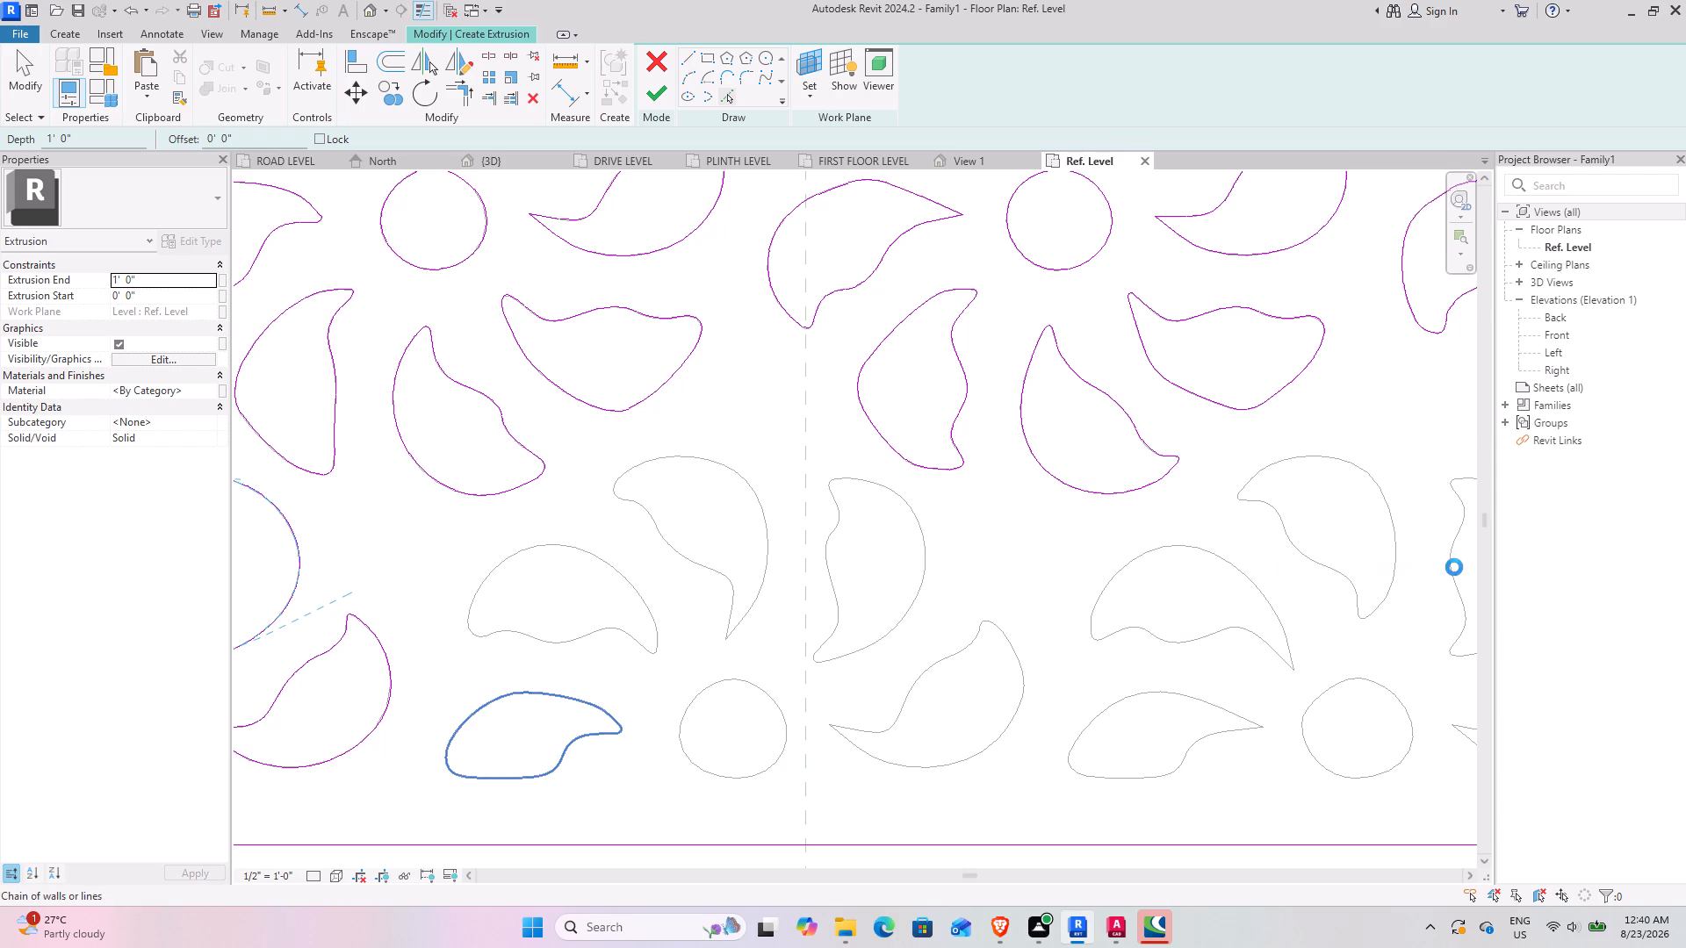
{"action": "key", "text": "Tab"}
{"action": "left_click", "coordinate": [1454, 567]}
{"action": "middle_click_drag", "start_coordinate": [1367, 630], "coordinate": [1040, 595]}
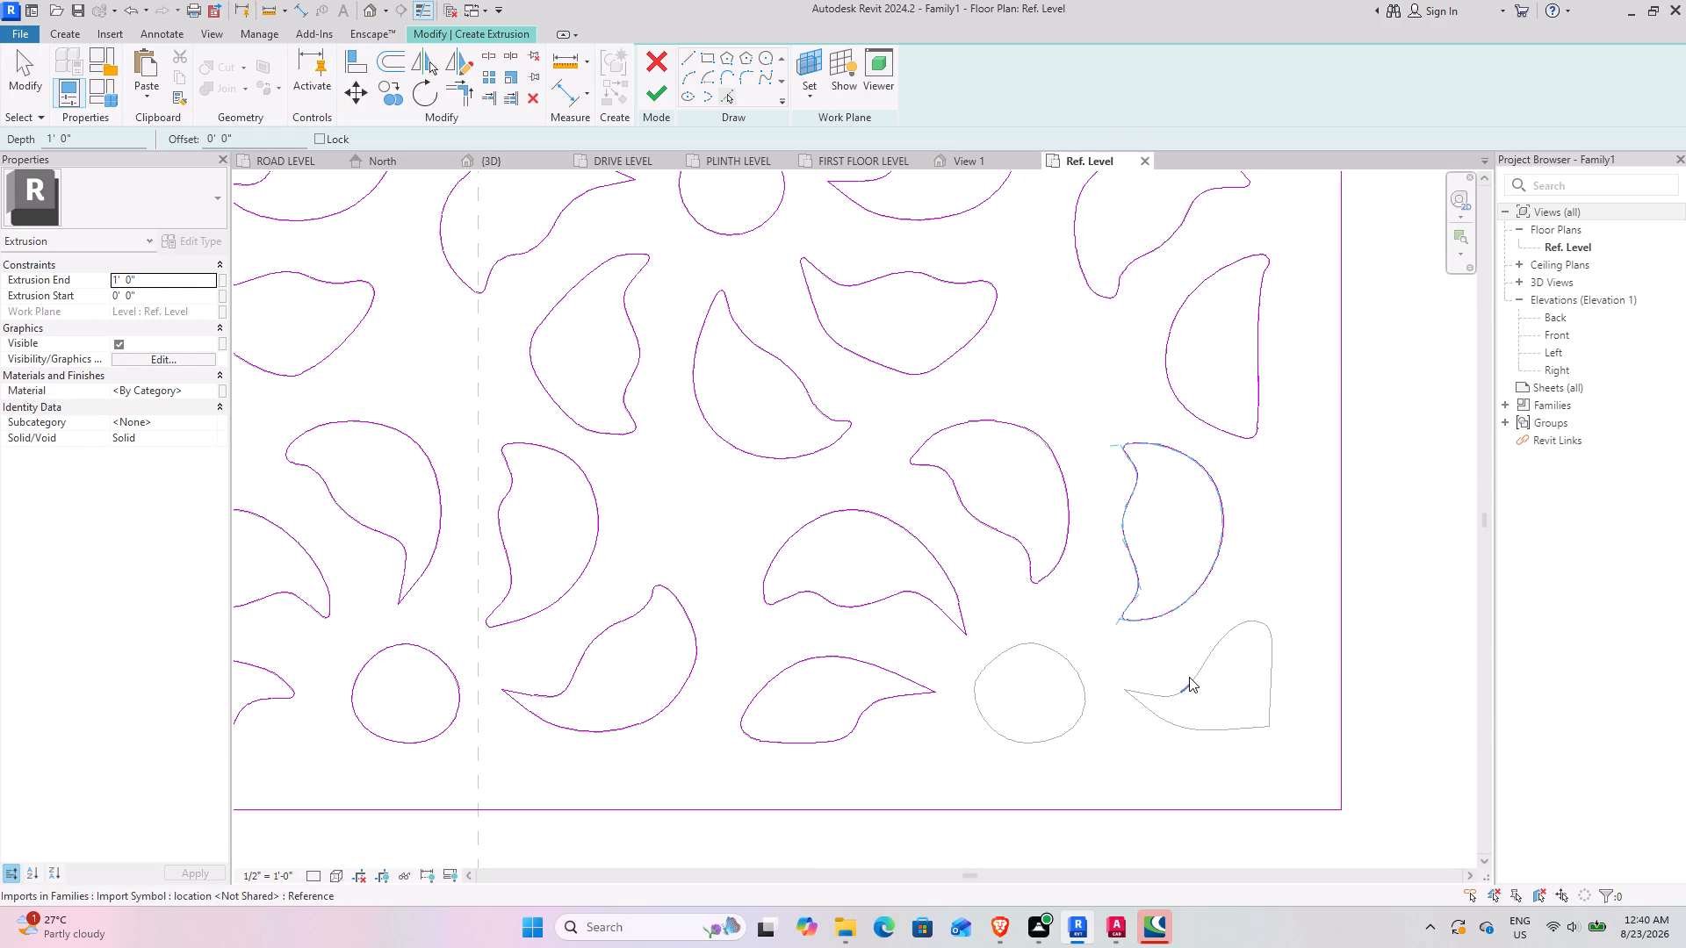
{"action": "key", "text": "Tab"}
{"action": "left_click", "coordinate": [1189, 677]}
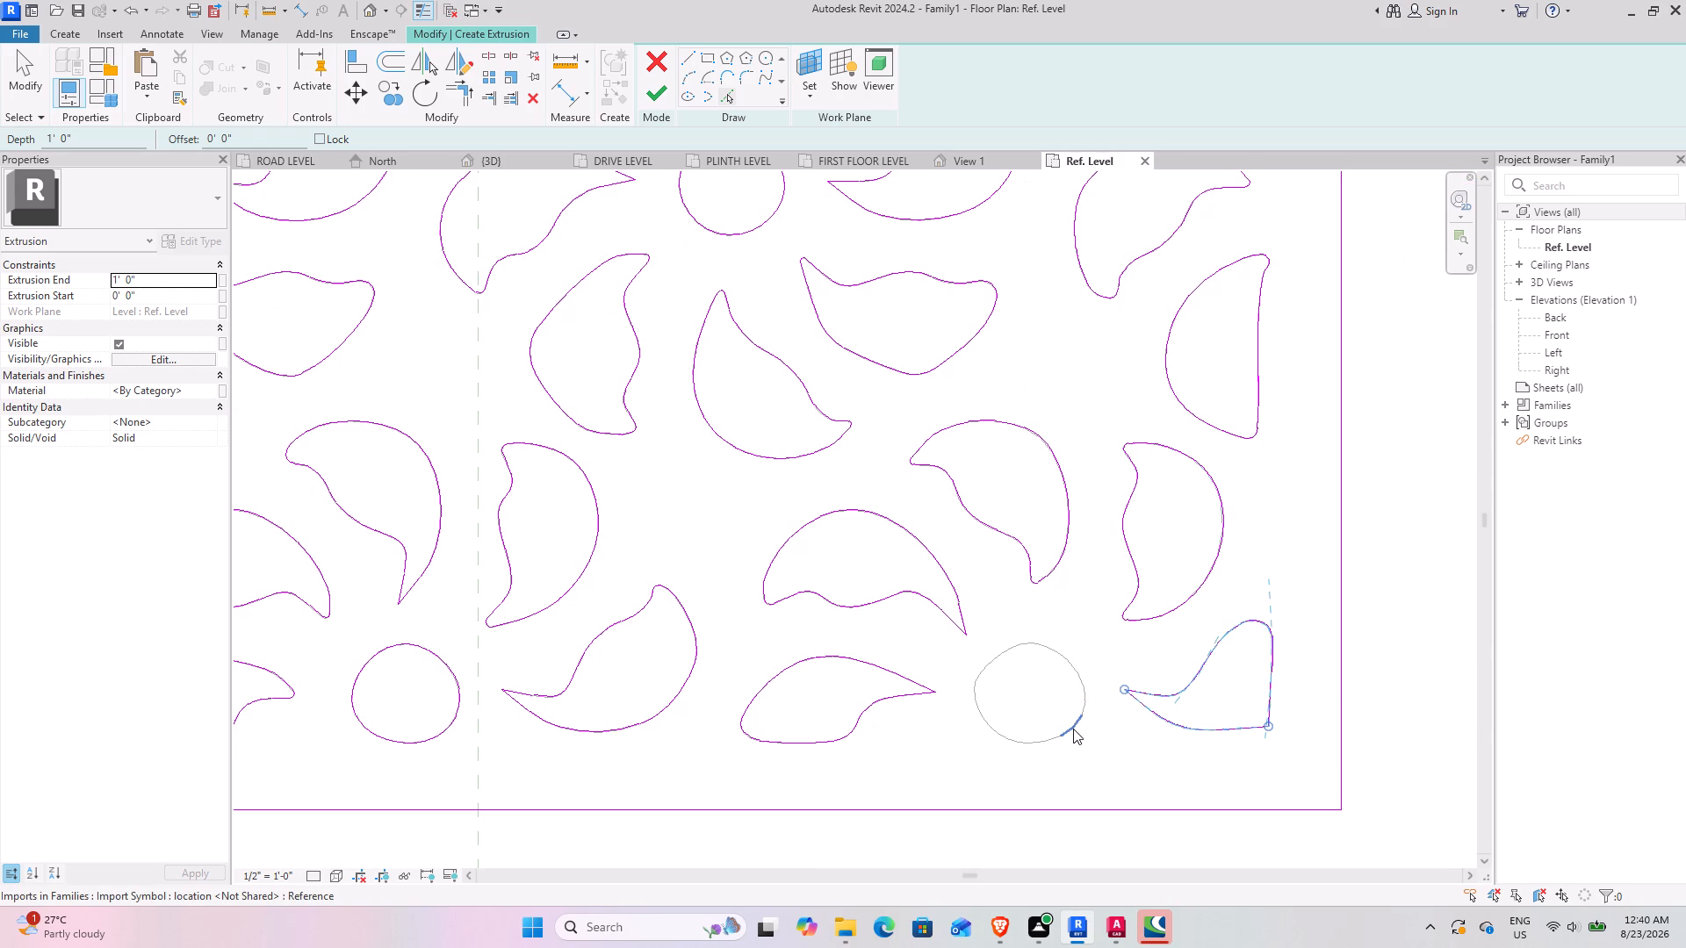
{"action": "key", "text": "Tab"}
{"action": "left_click", "coordinate": [1073, 729]}
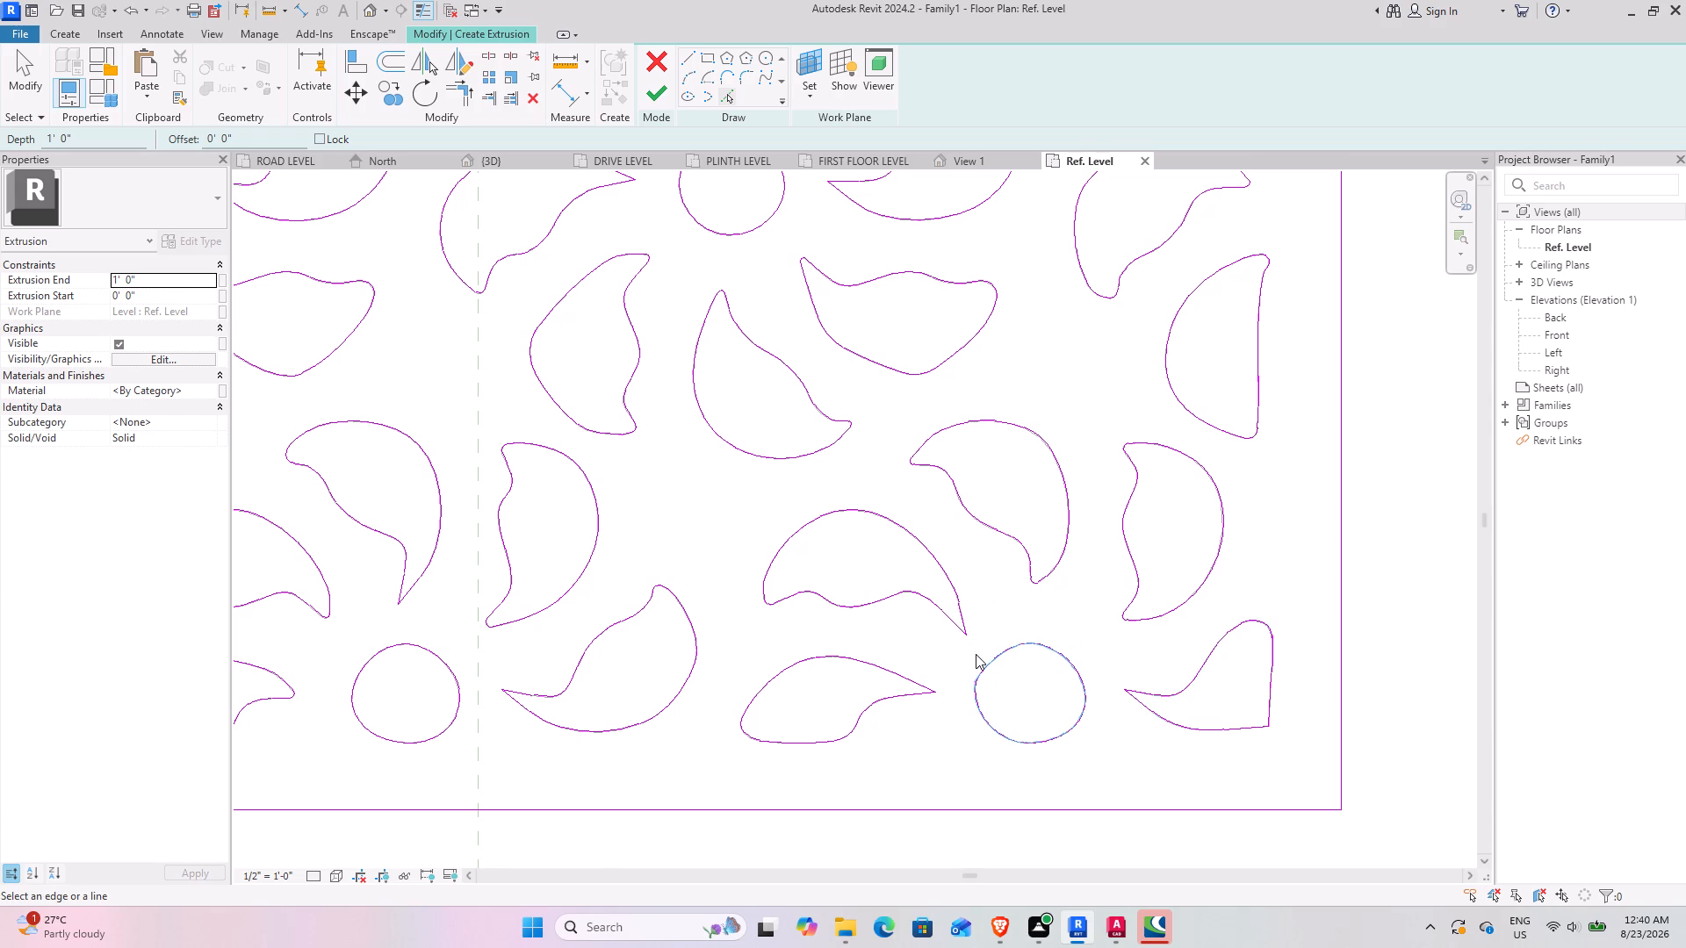
Pick the small oval cut-out at the left border just above the bottom row of flowers.
{"action": "scroll", "coordinate": [976, 654], "scroll_direction": "down", "scroll_amount": 7}
{"action": "scroll", "coordinate": [436, 559], "scroll_direction": "up", "scroll_amount": 5}
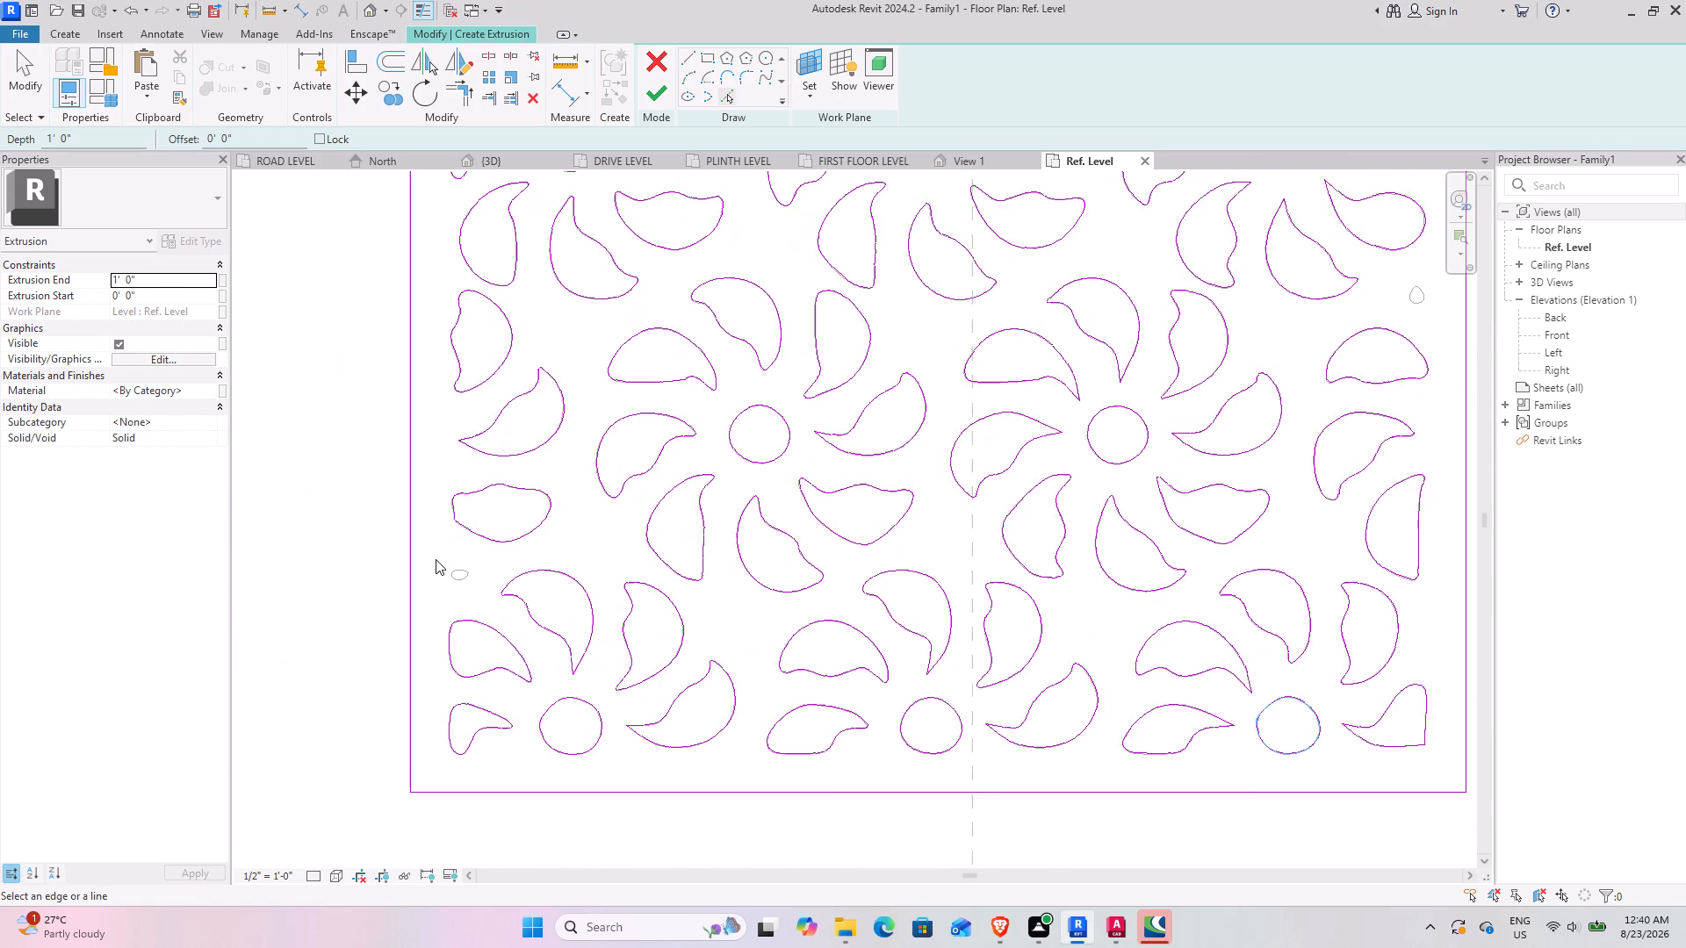
{"action": "scroll", "coordinate": [436, 559], "scroll_direction": "up", "scroll_amount": 6}
{"action": "key", "text": "Tab"}
{"action": "left_click", "coordinate": [508, 612]}
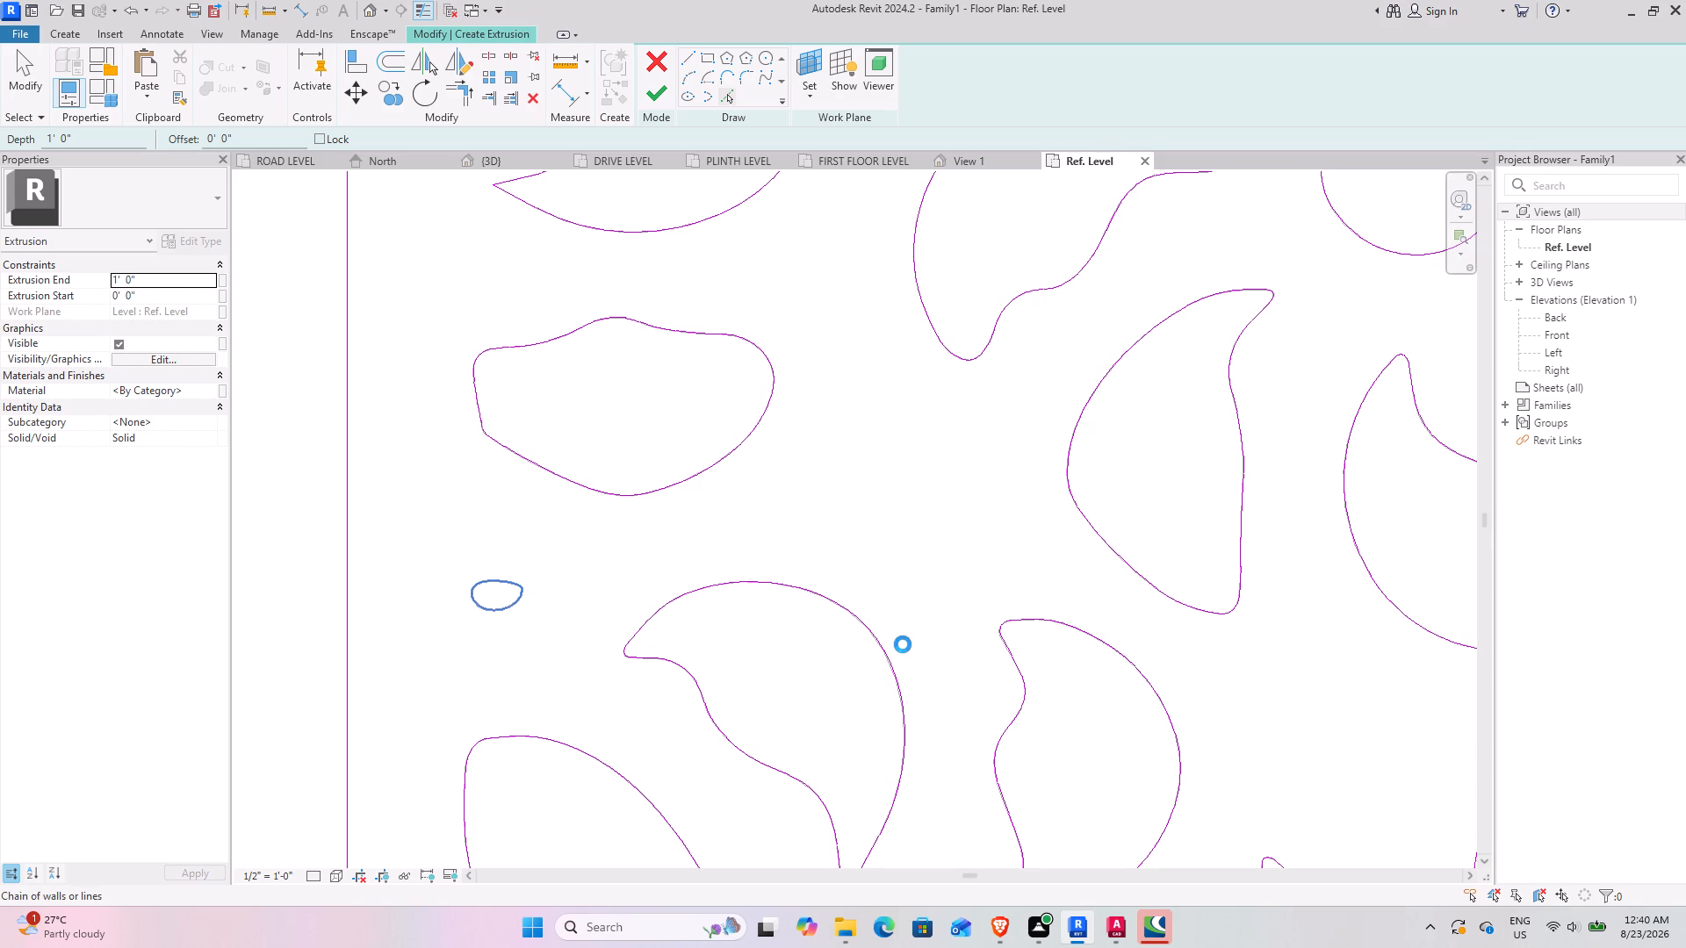
Set the extrusion end of the jali sketch to 2".
{"action": "scroll", "coordinate": [903, 644], "scroll_direction": "down", "scroll_amount": 7}
{"action": "middle_click_drag", "start_coordinate": [1122, 592], "coordinate": [925, 601]}
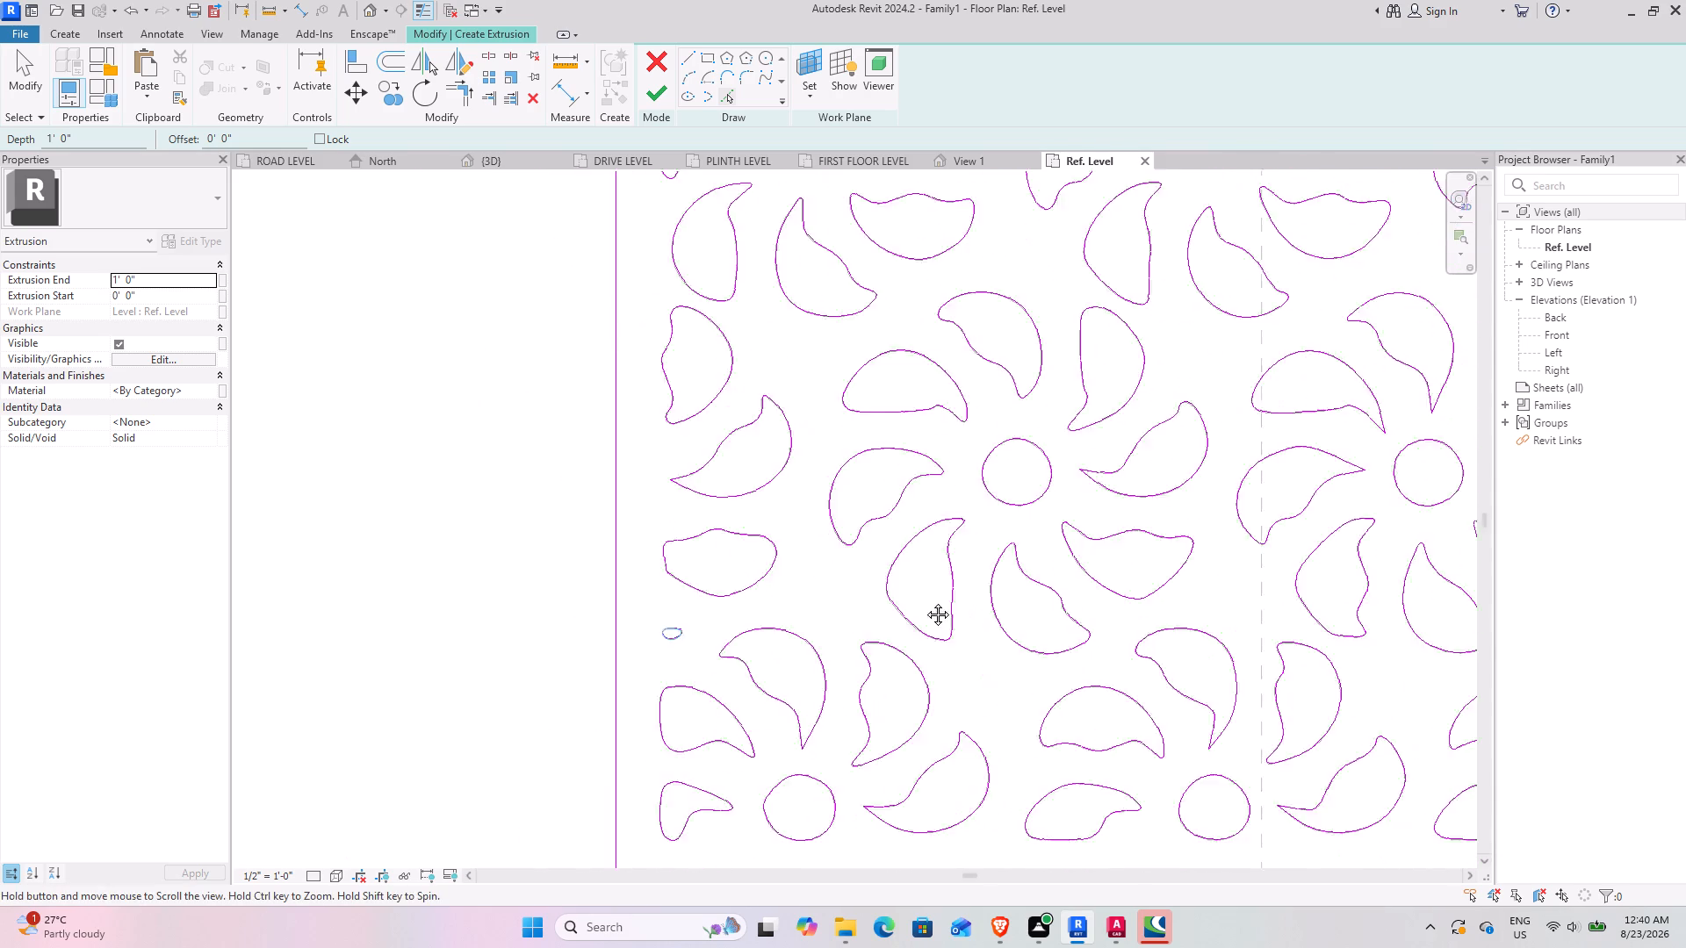
{"action": "middle_click_drag", "start_coordinate": [925, 601], "coordinate": [588, 689]}
{"action": "middle_click_drag", "start_coordinate": [1034, 485], "coordinate": [938, 687]}
{"action": "scroll", "coordinate": [939, 676], "scroll_direction": "down", "scroll_amount": 8}
{"action": "middle_click_drag", "start_coordinate": [891, 501], "coordinate": [871, 754]}
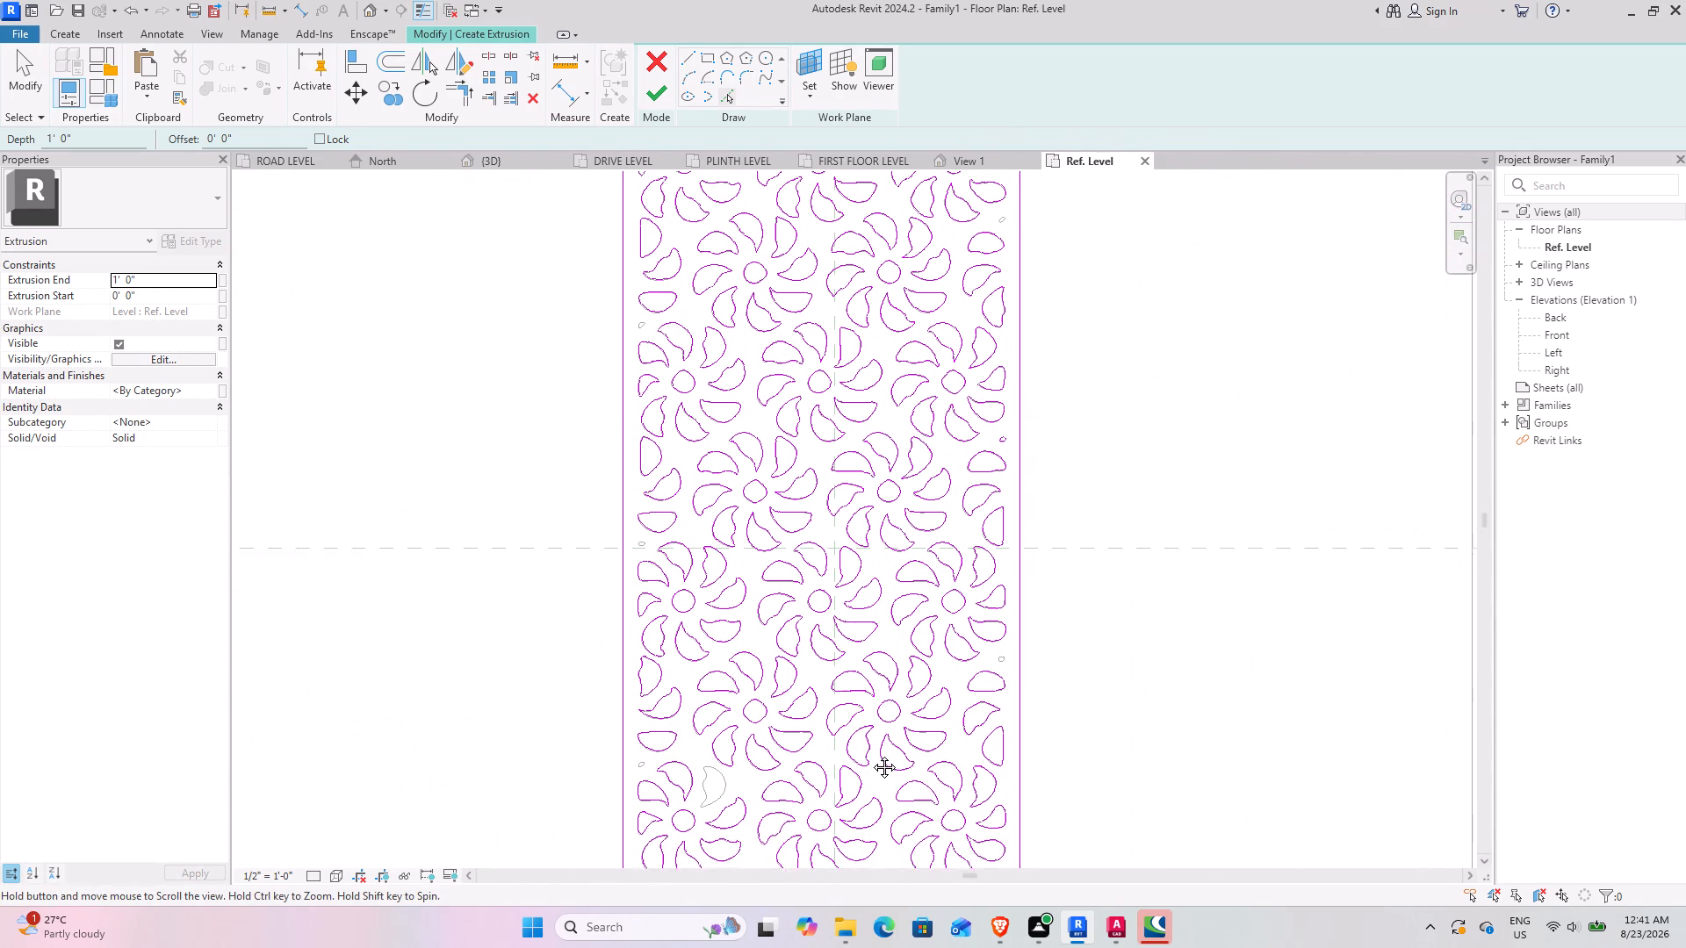
{"action": "middle_click_drag", "start_coordinate": [871, 754], "coordinate": [860, 850]}
{"action": "middle_click", "coordinate": [846, 569]}
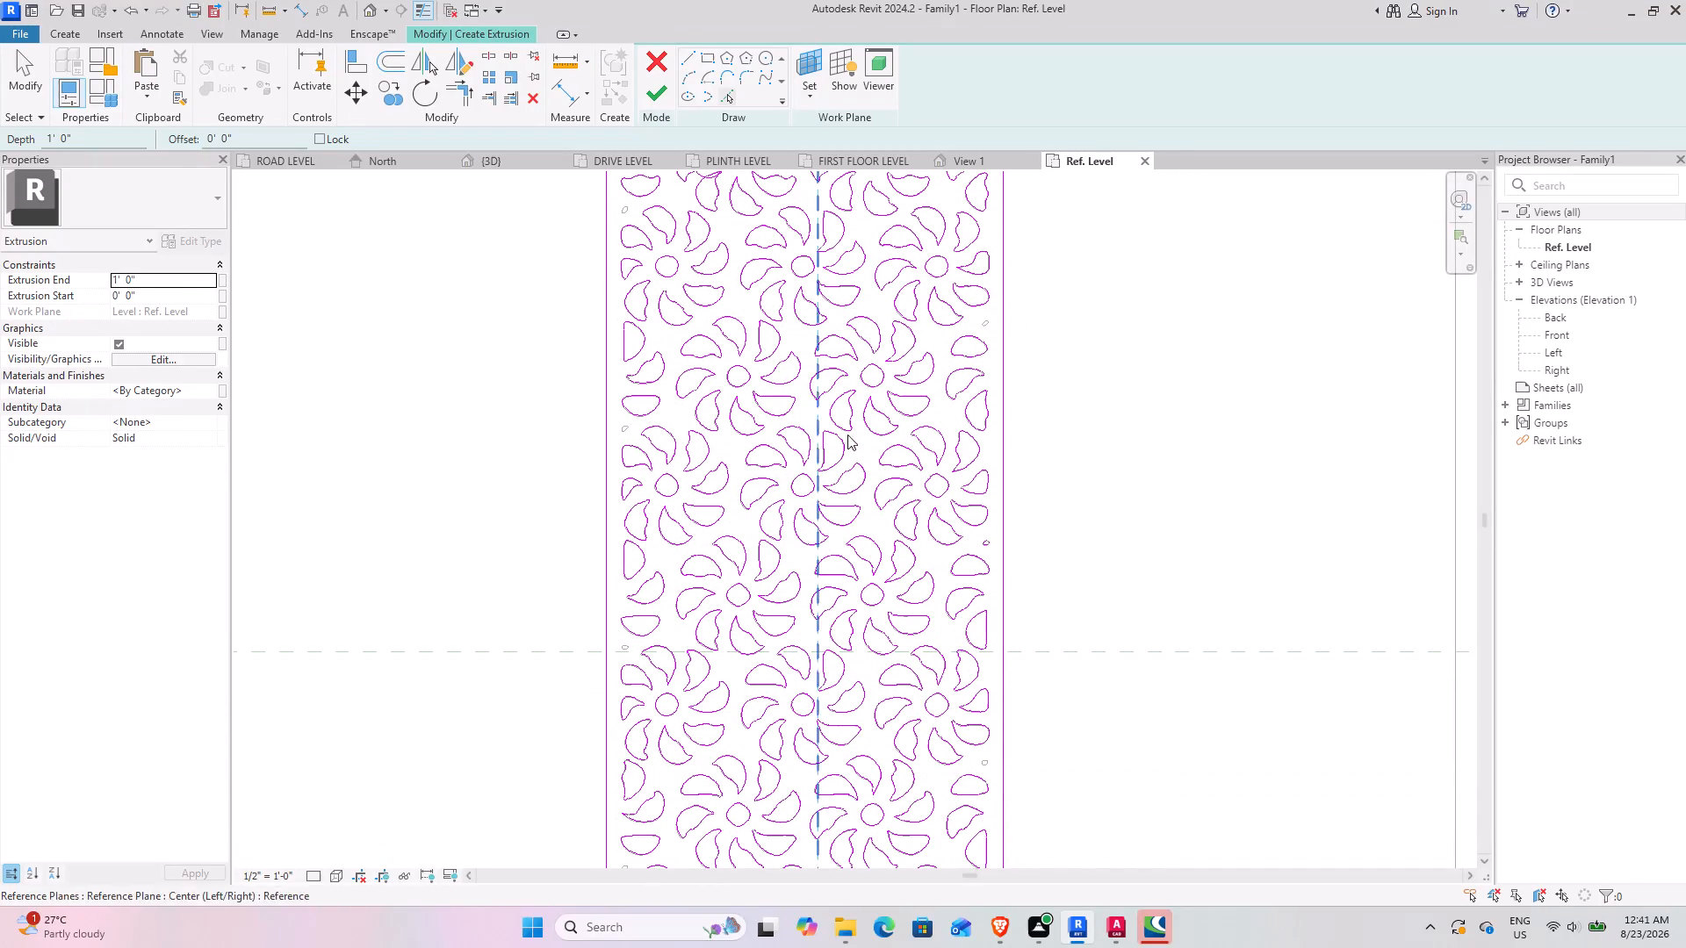
{"action": "left_click", "coordinate": [147, 279]}
{"action": "key", "text": "2"}
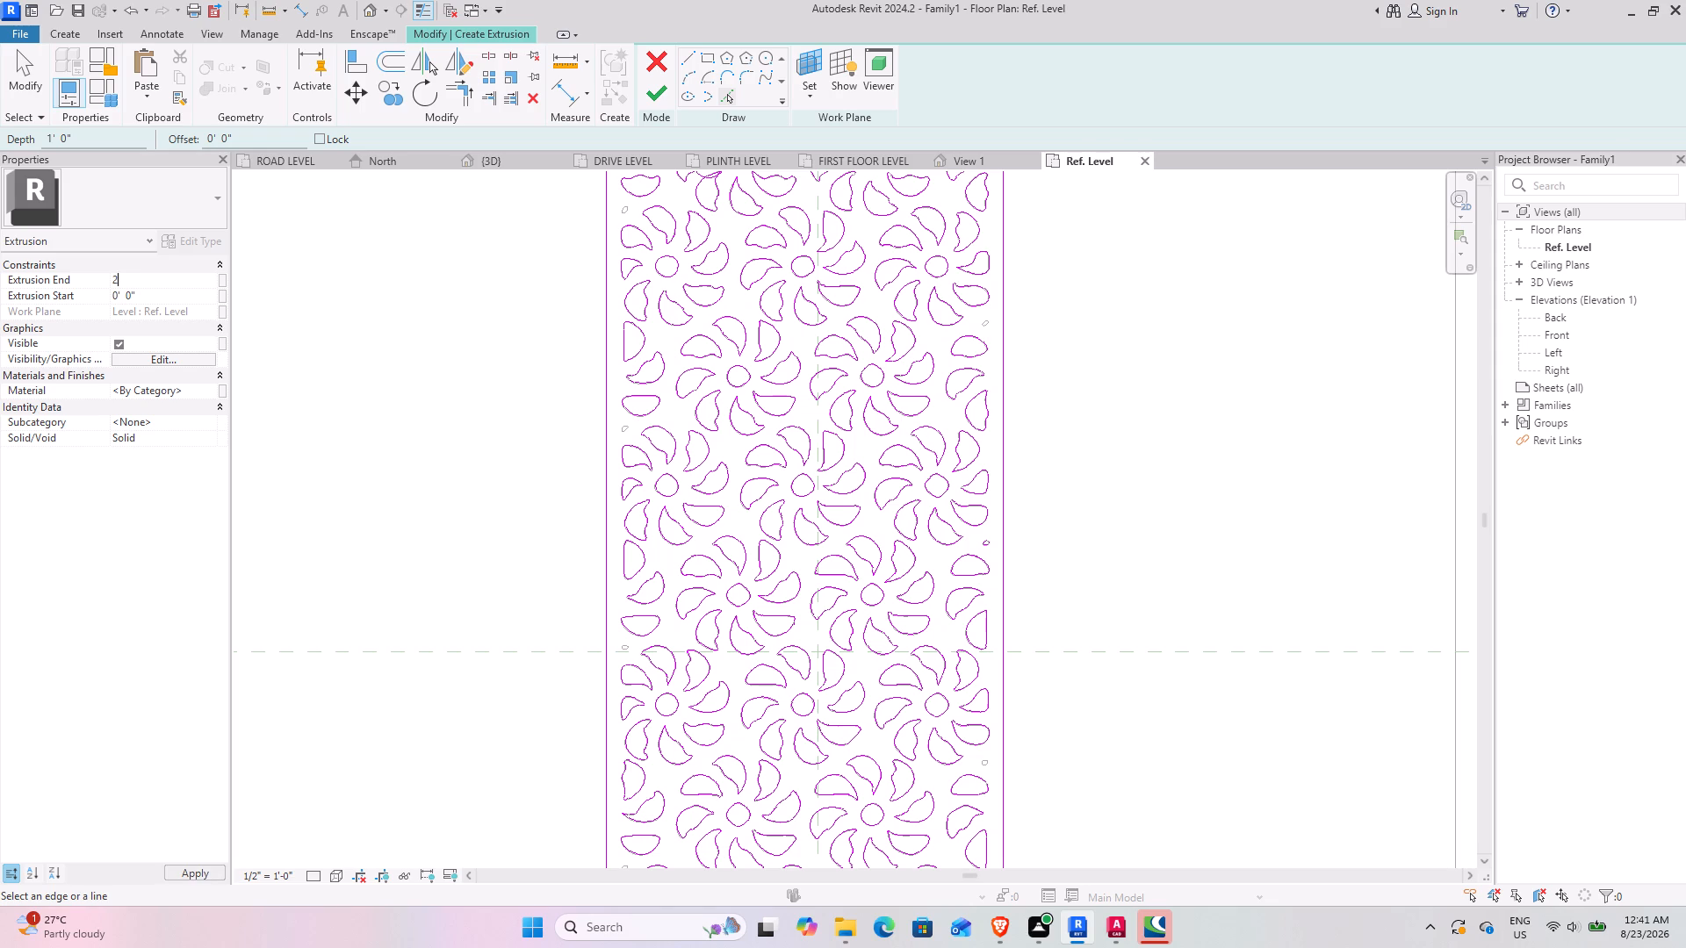
{"action": "key", "text": "shift+quotedbl"}
{"action": "key", "text": "Return"}
Try to finish the extrusion sketch and locate the open petal tip at the right border just above the horizontal reference line.
{"action": "left_click", "coordinate": [652, 90]}
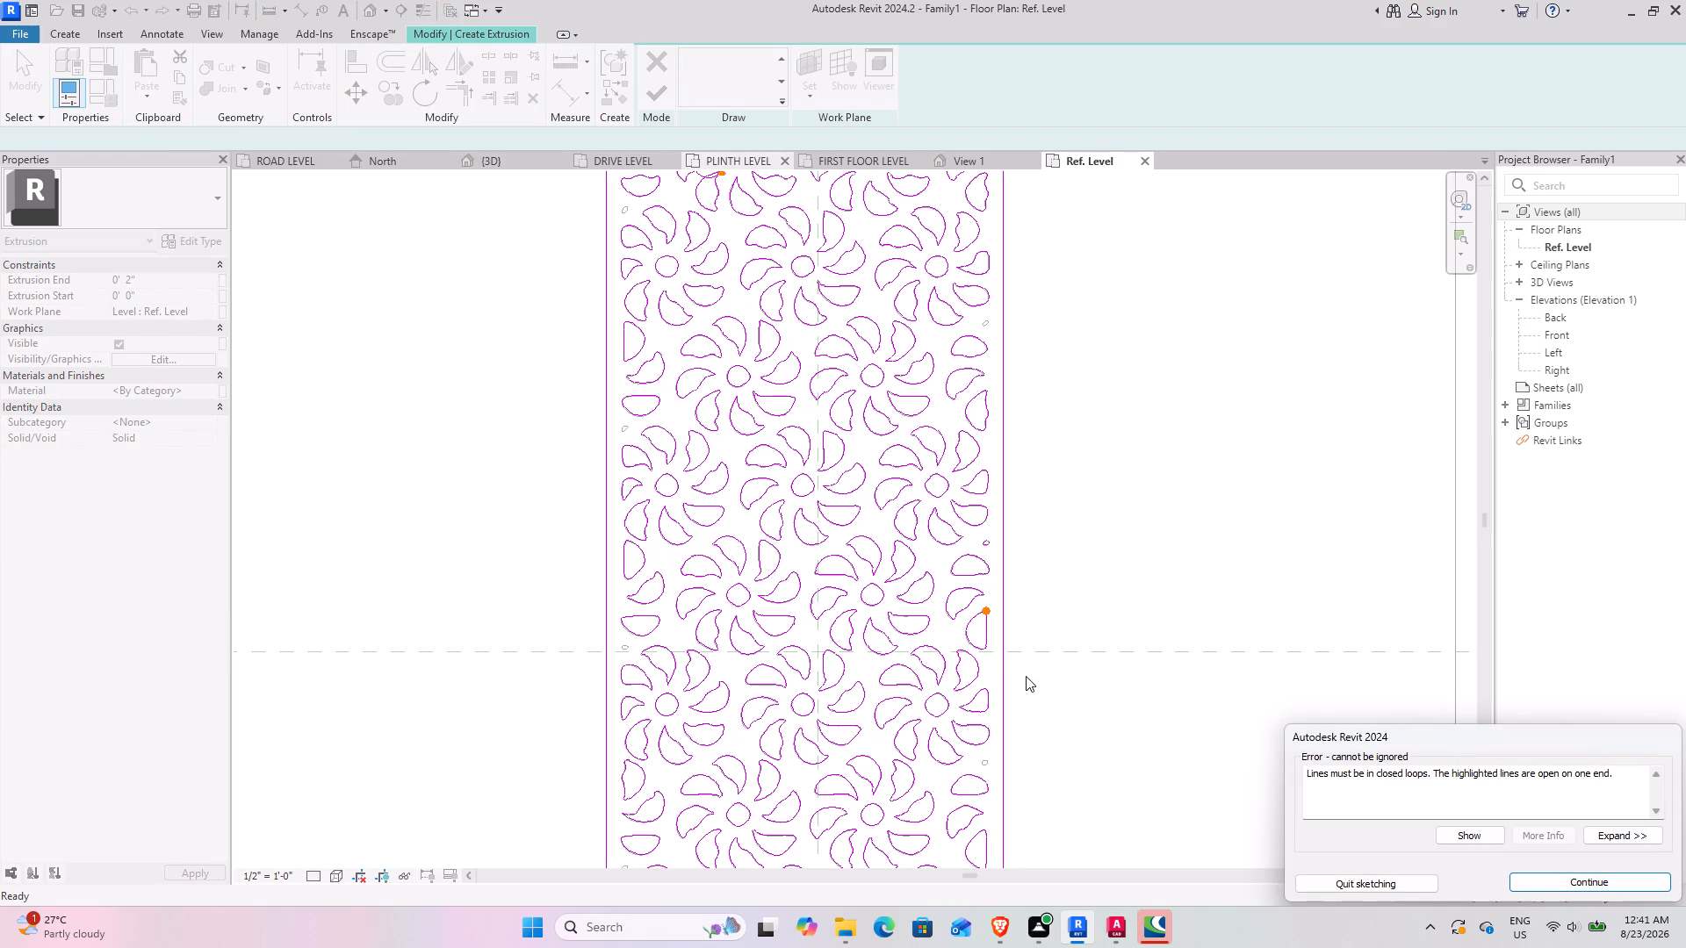
{"action": "scroll", "coordinate": [1008, 644], "scroll_direction": "up", "scroll_amount": 20}
{"action": "scroll", "coordinate": [1008, 644], "scroll_direction": "up", "scroll_amount": 2}
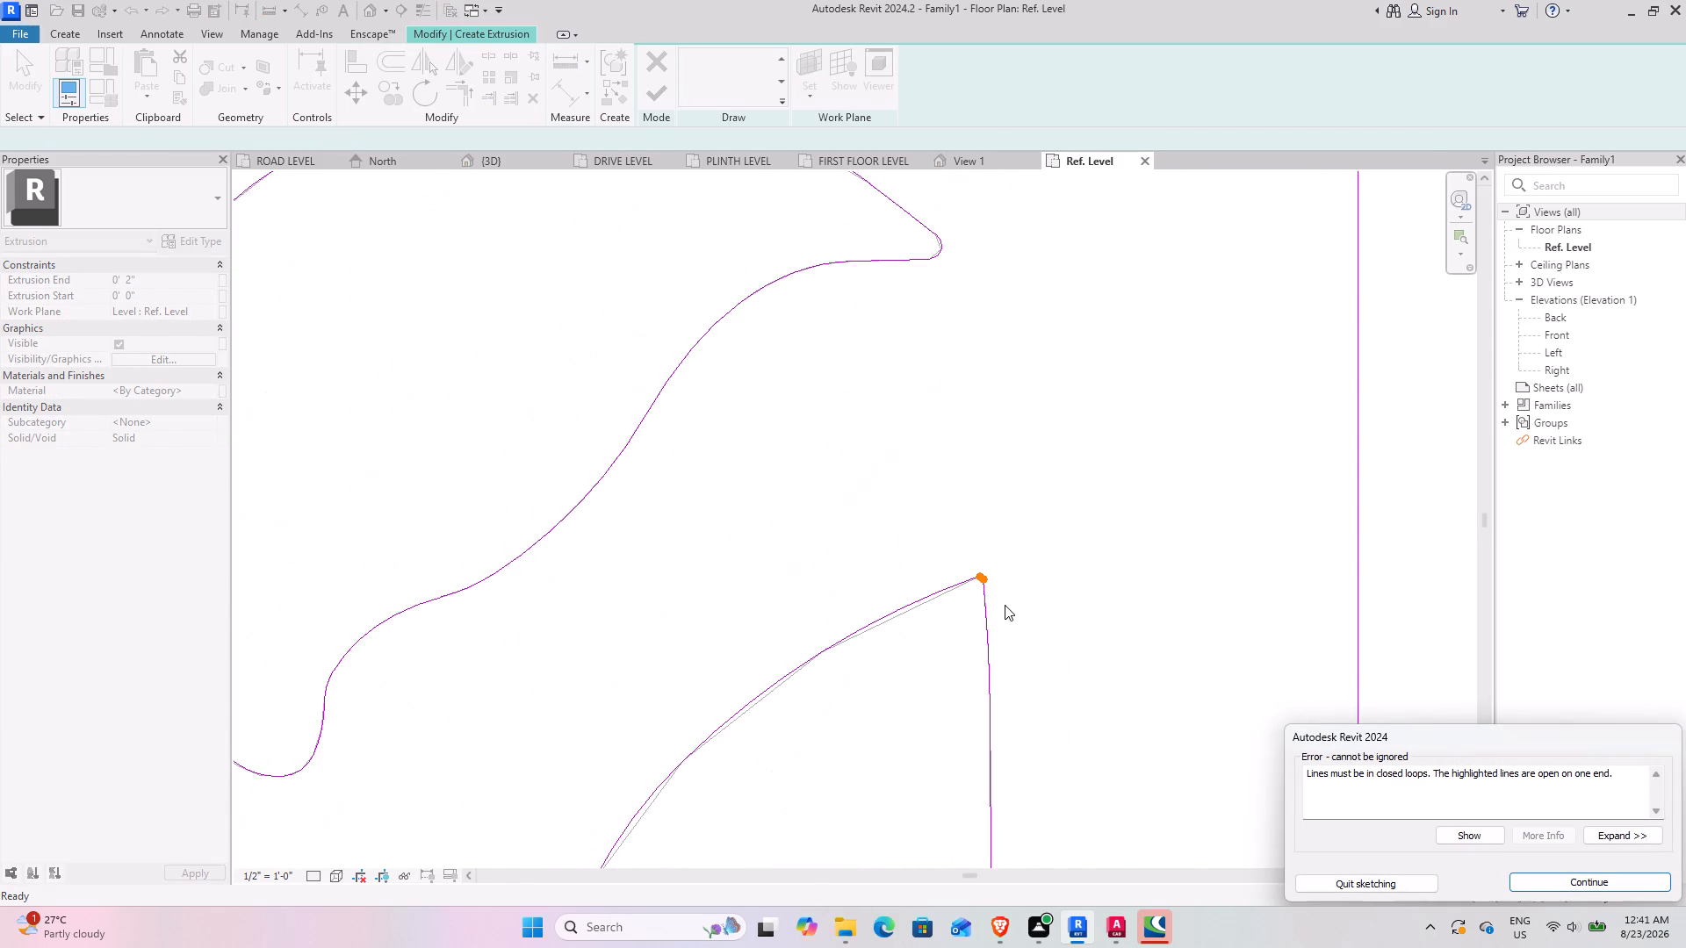
{"action": "scroll", "coordinate": [1005, 605], "scroll_direction": "up", "scroll_amount": 12}
{"action": "scroll", "coordinate": [964, 528], "scroll_direction": "up", "scroll_amount": 9}
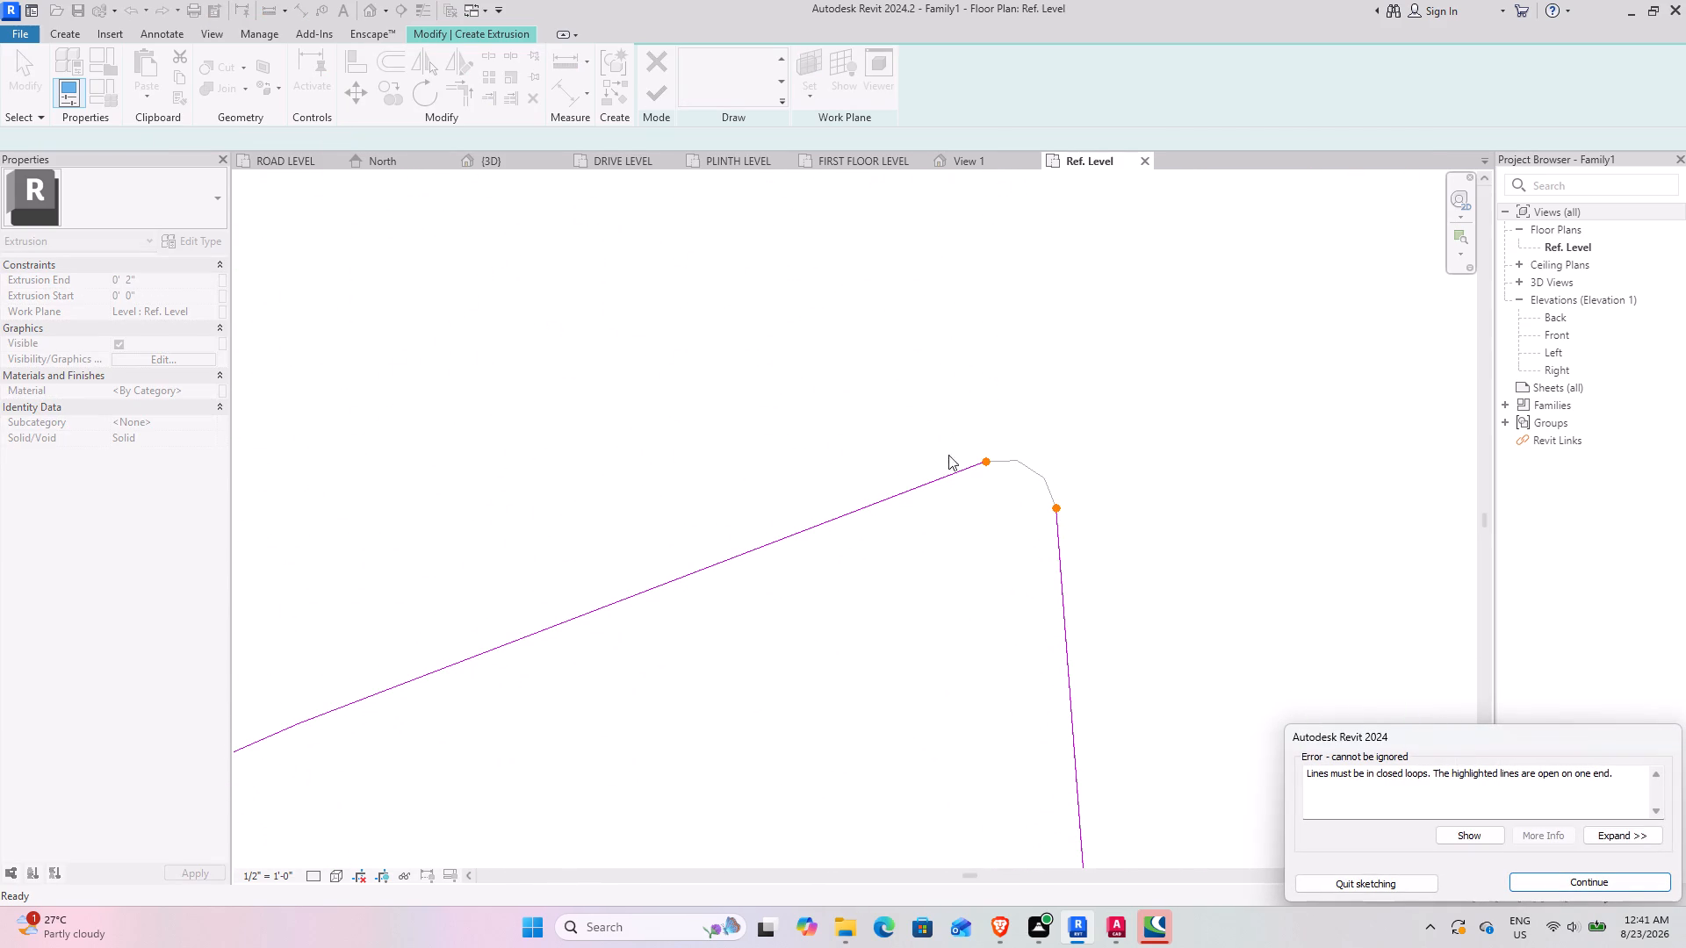
{"action": "left_click", "coordinate": [1585, 877]}
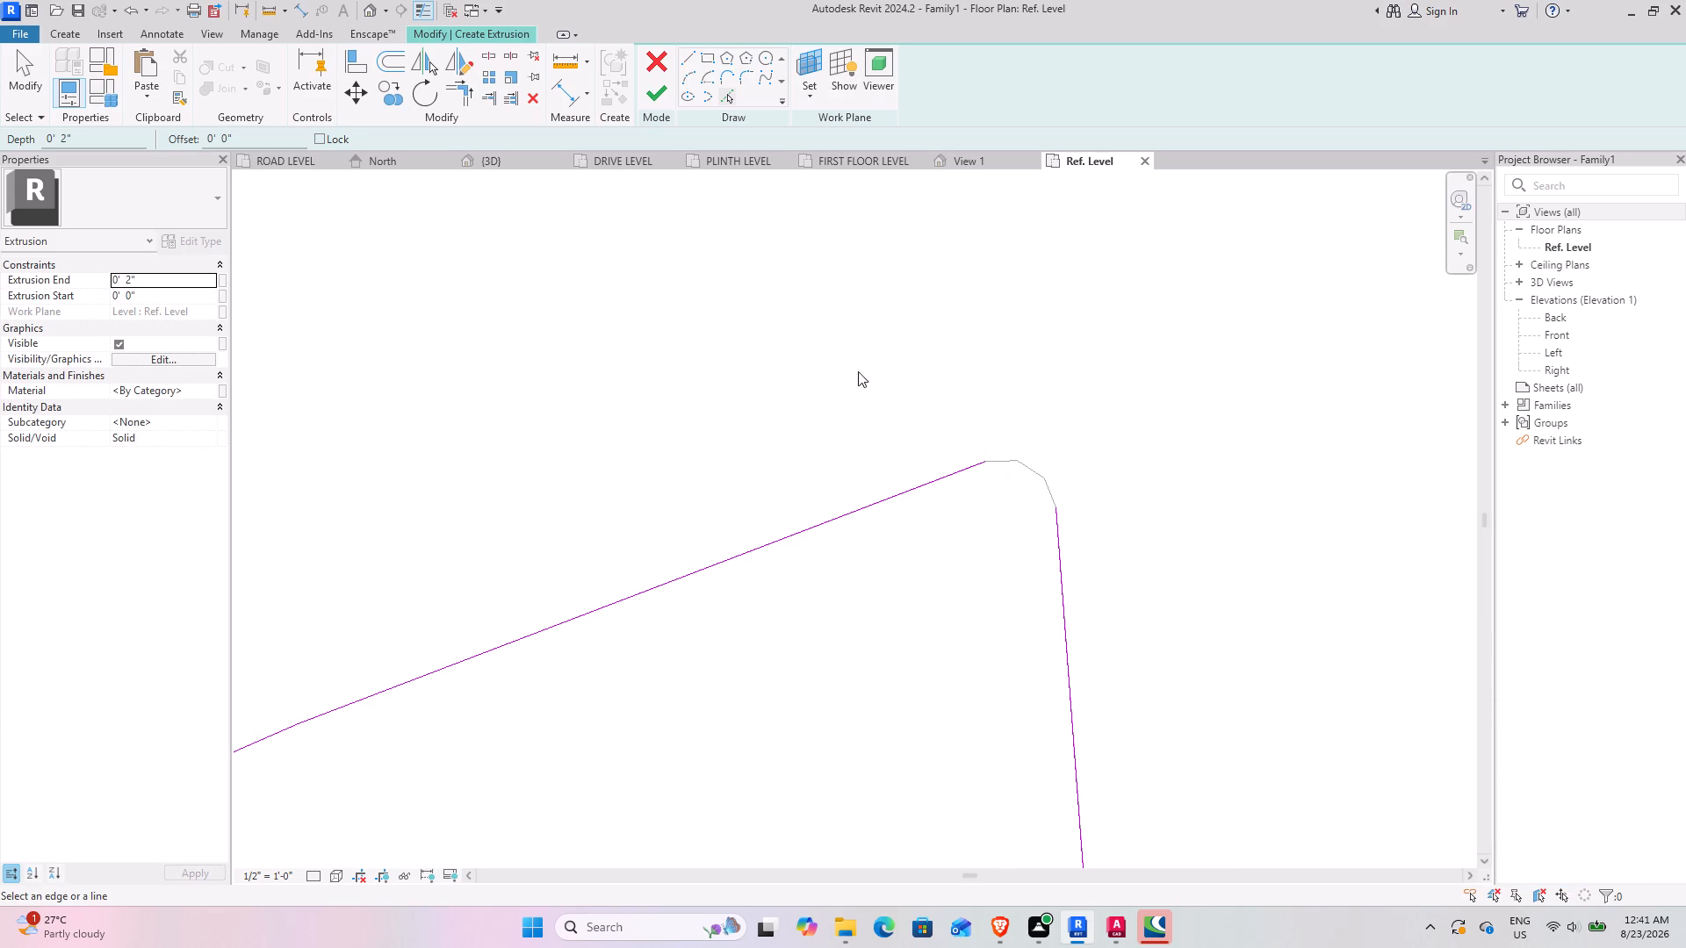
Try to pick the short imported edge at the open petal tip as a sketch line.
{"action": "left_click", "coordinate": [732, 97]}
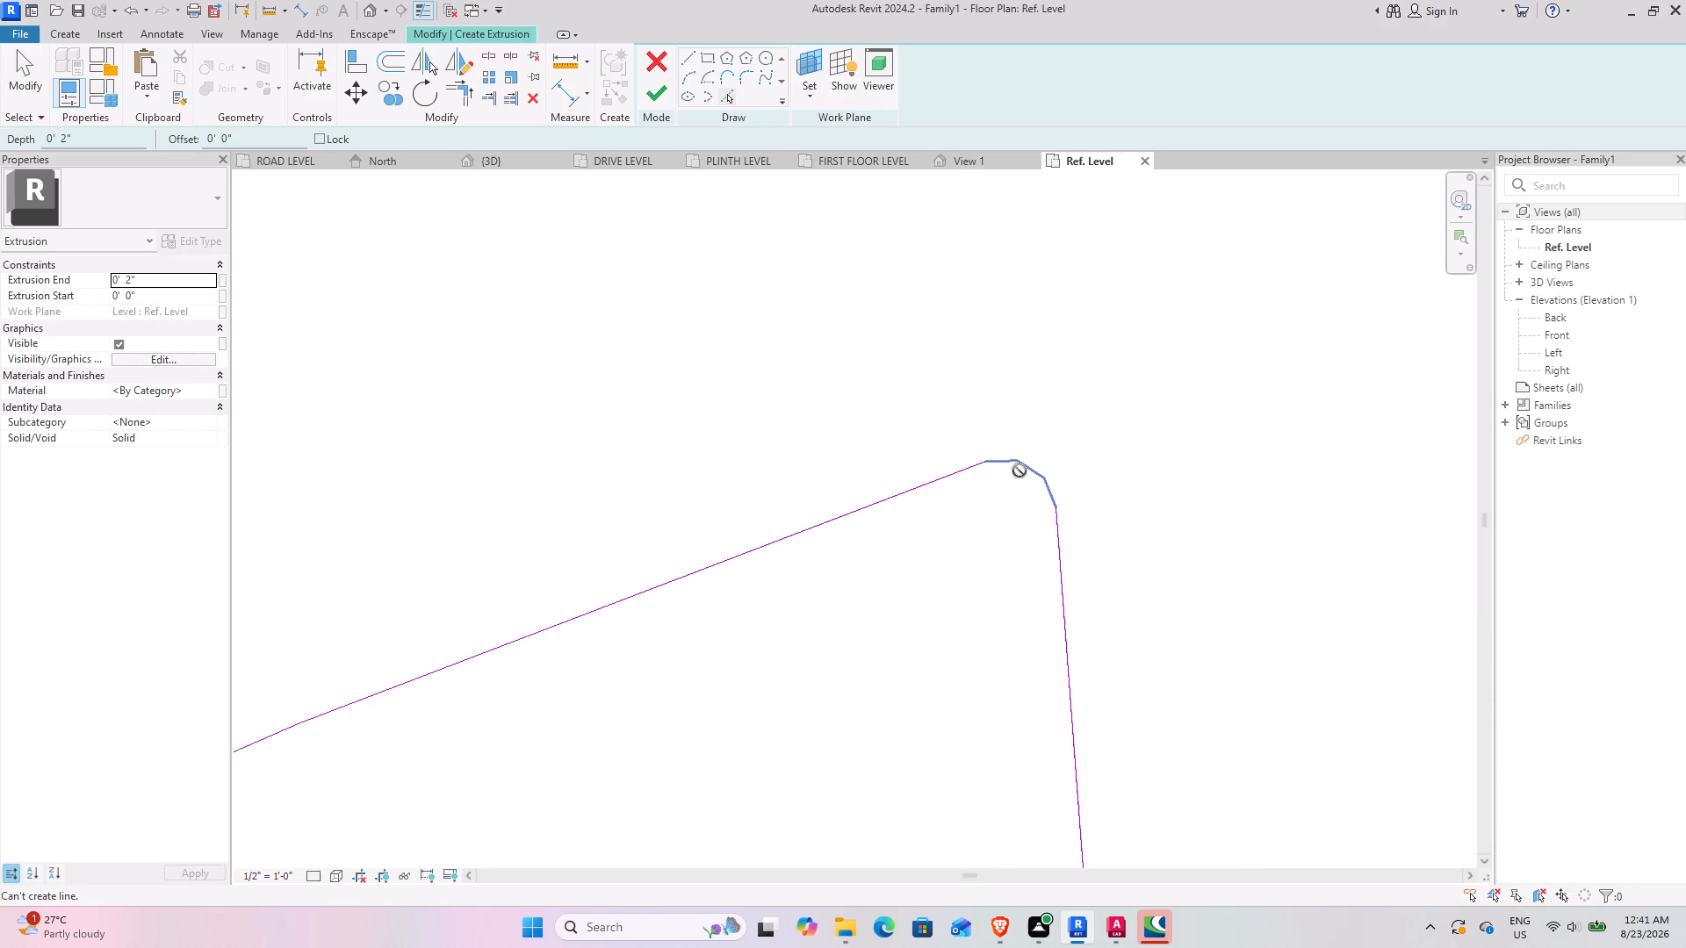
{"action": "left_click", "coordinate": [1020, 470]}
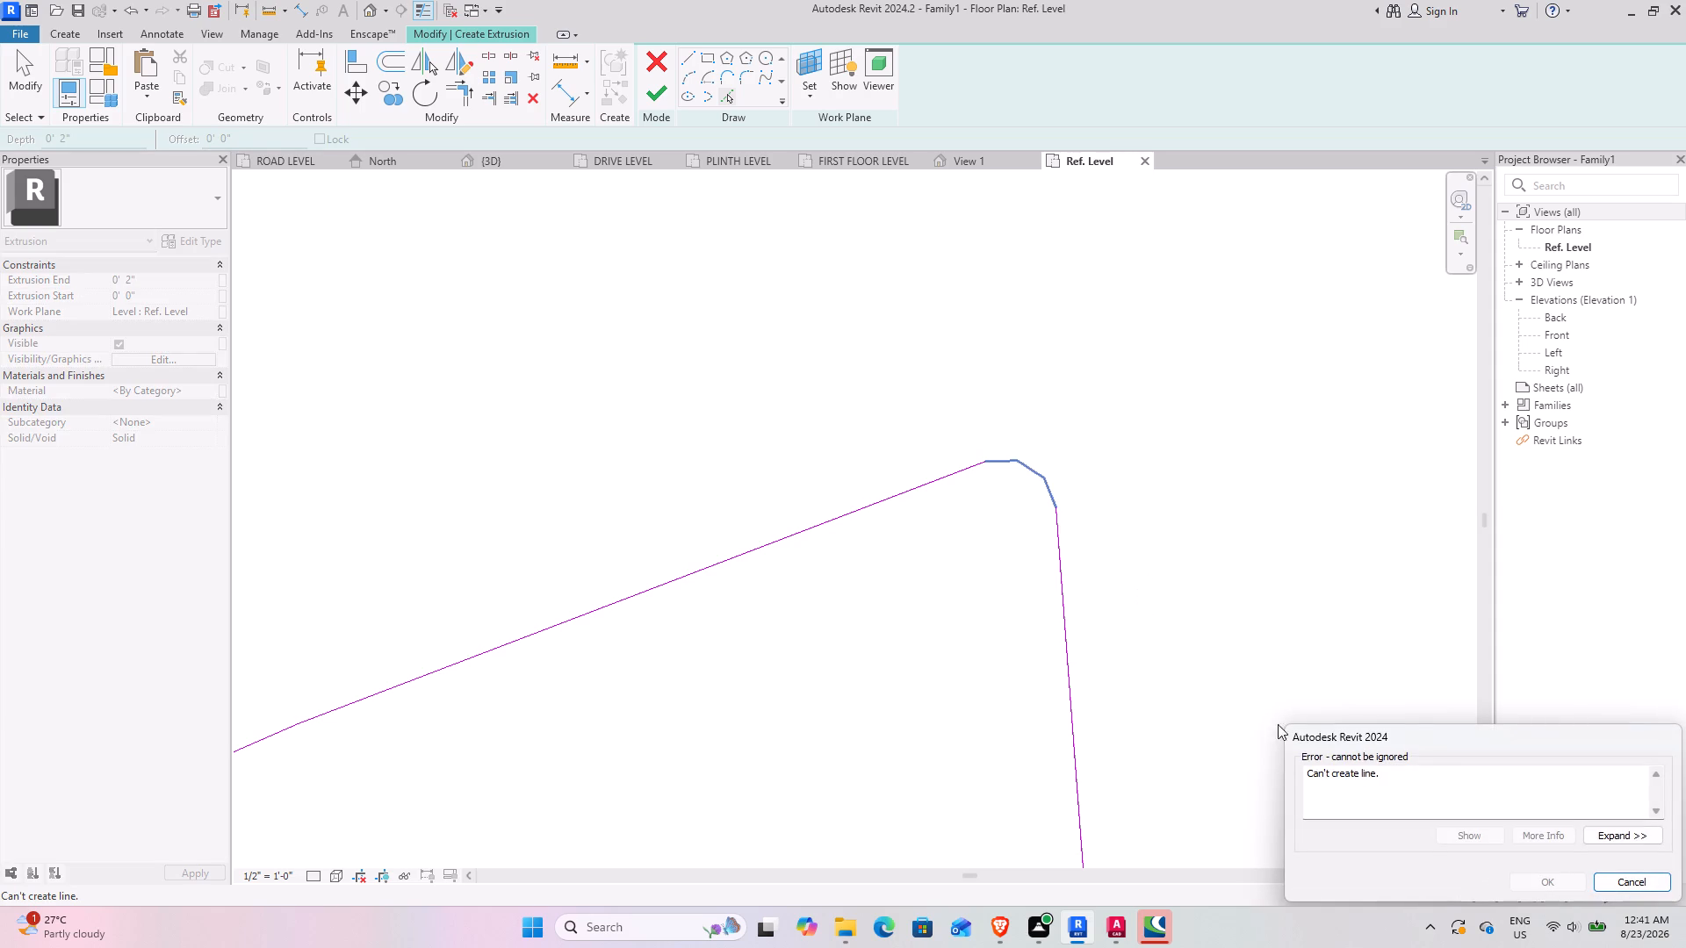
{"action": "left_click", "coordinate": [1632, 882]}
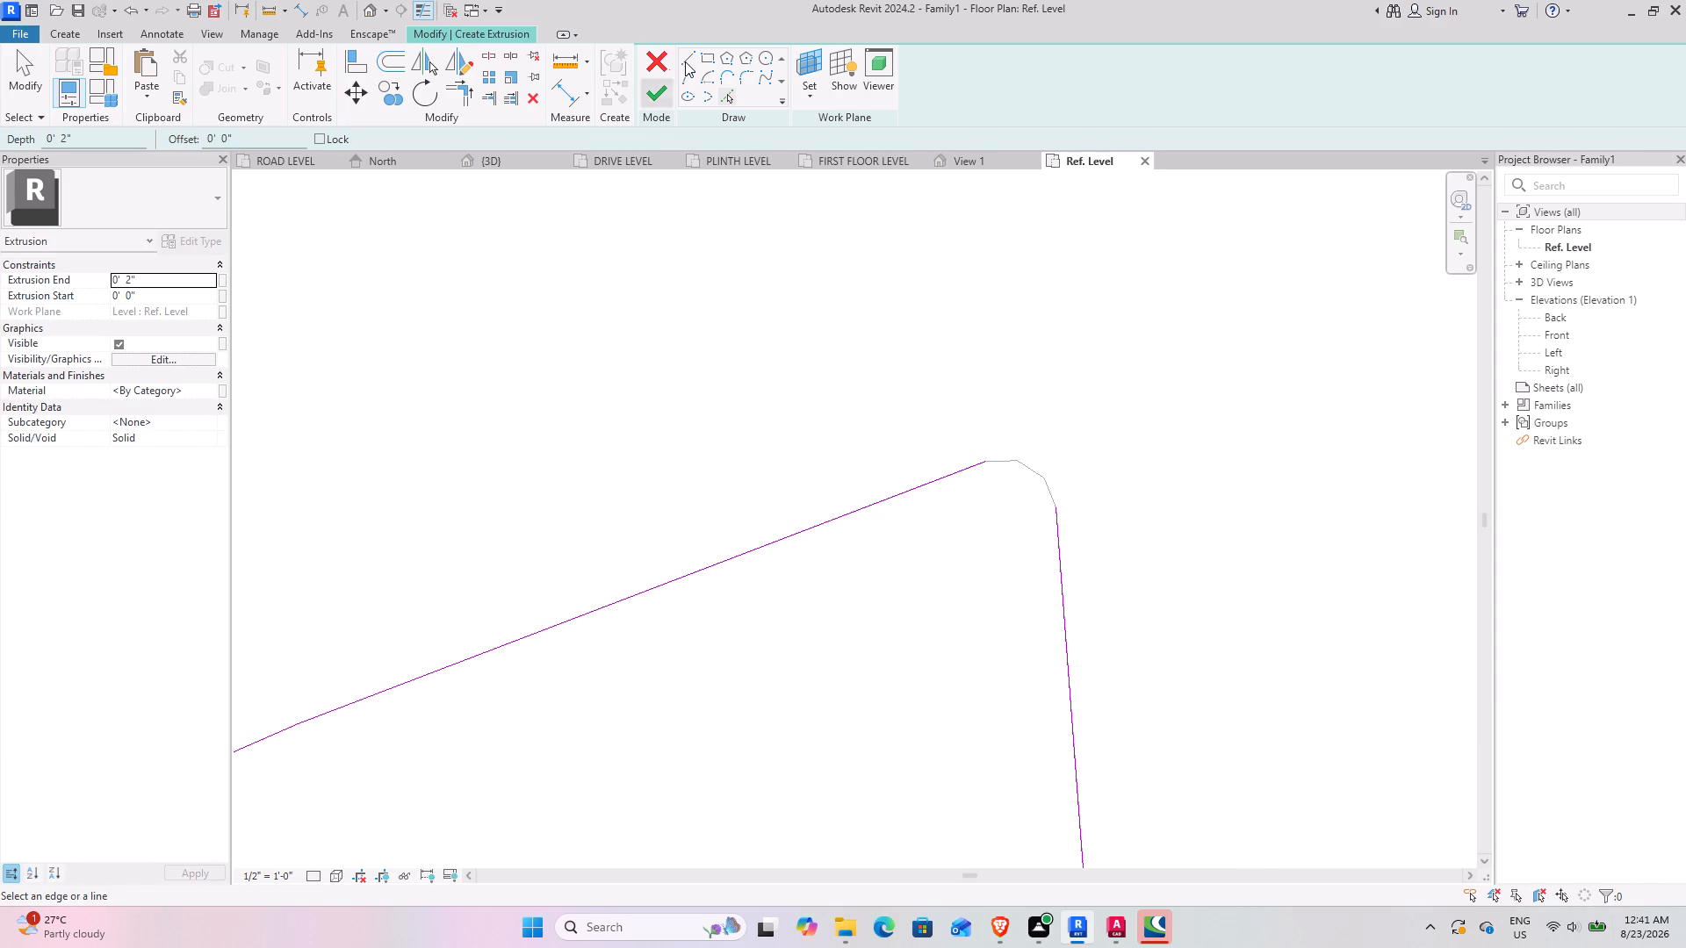
Join the two open lines at the petal's tip into a closed corner with Trim/Extend to Corner.
{"action": "left_click", "coordinate": [450, 98]}
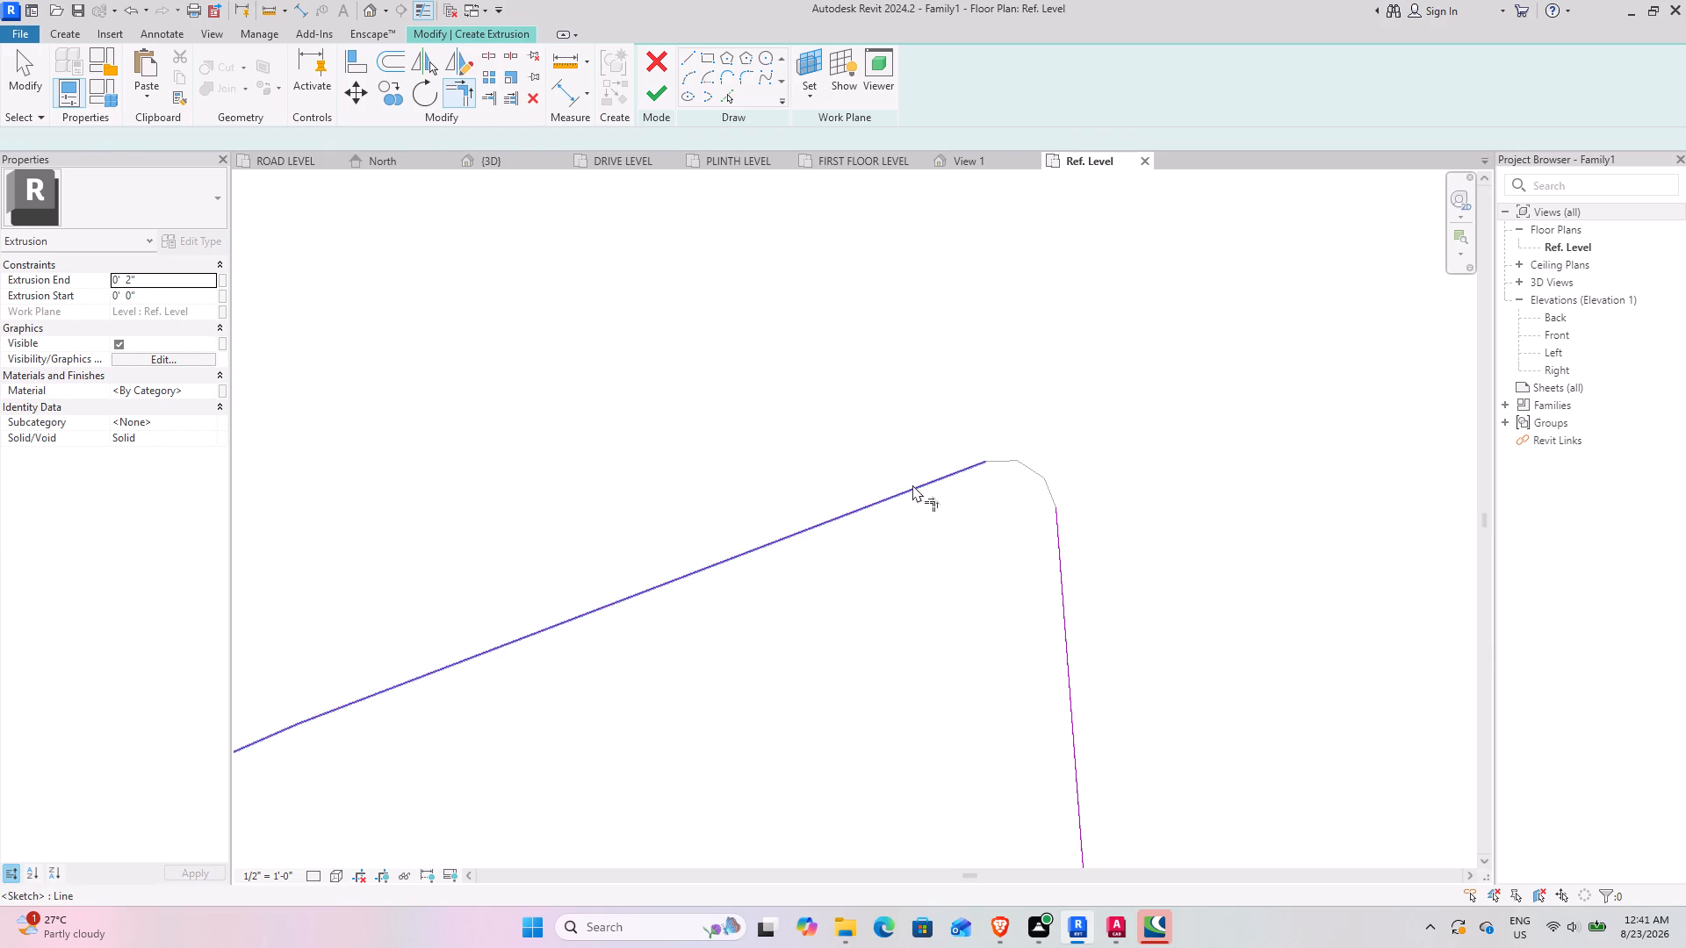
{"action": "left_click", "coordinate": [912, 485]}
{"action": "left_click", "coordinate": [1061, 535]}
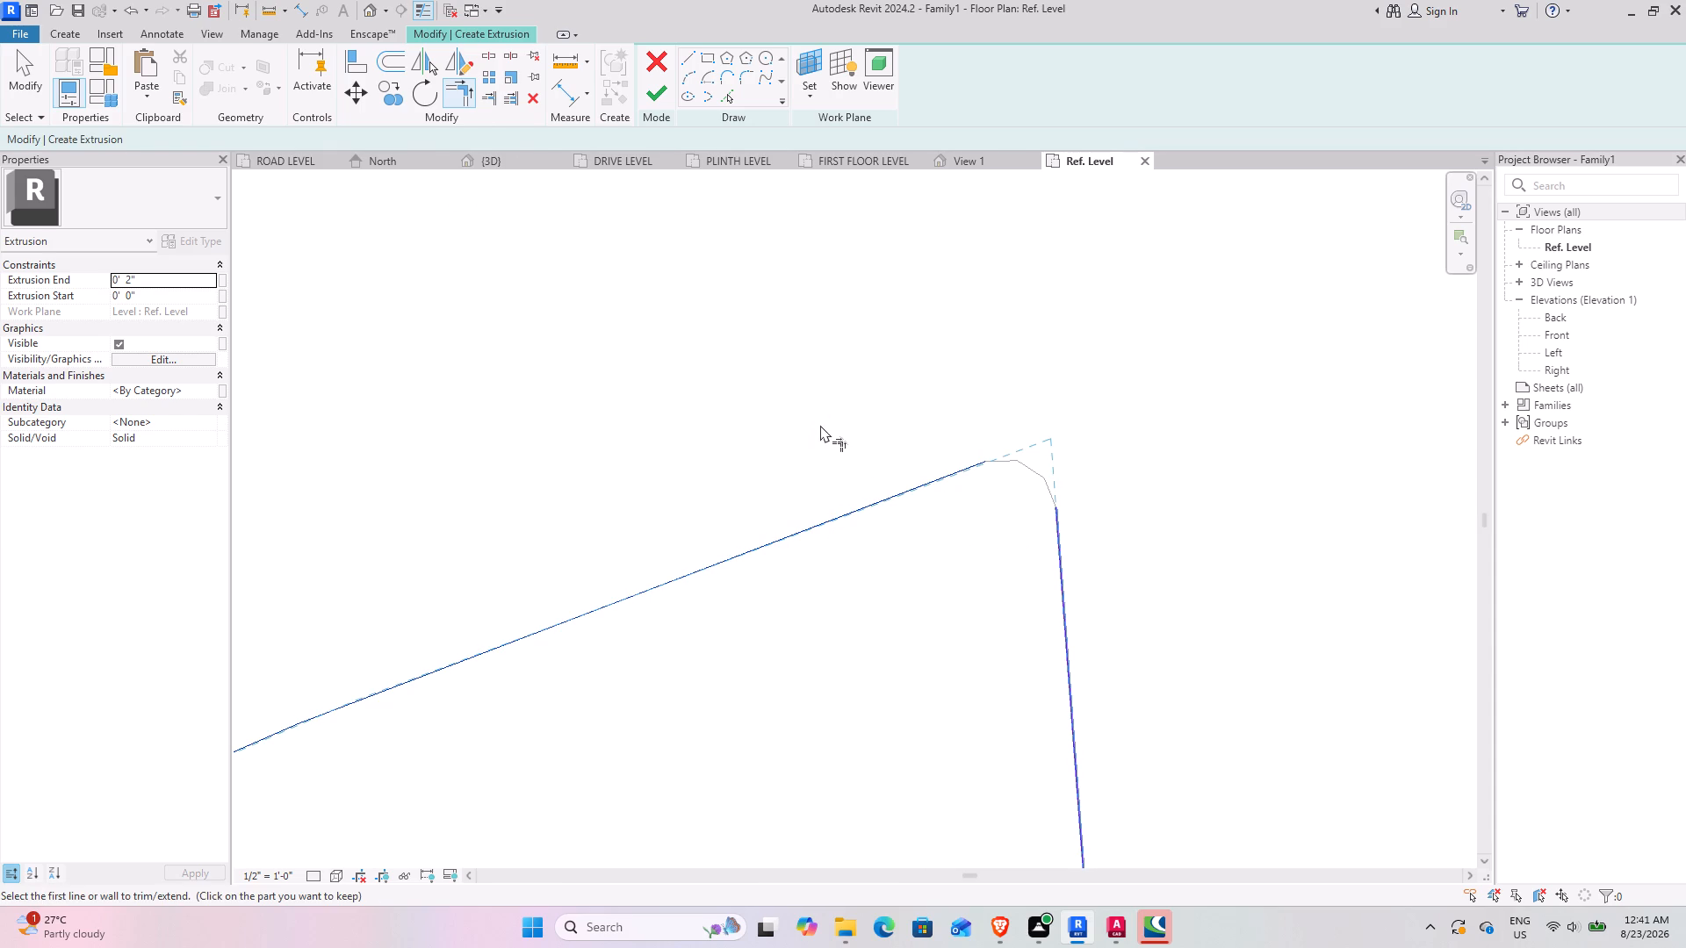
Try to finish the extrusion sketch and locate the open petal tip beside the round opening near the jali's top edge.
{"action": "scroll", "coordinate": [820, 425], "scroll_direction": "down", "scroll_amount": 20}
{"action": "scroll", "coordinate": [820, 425], "scroll_direction": "down", "scroll_amount": 3}
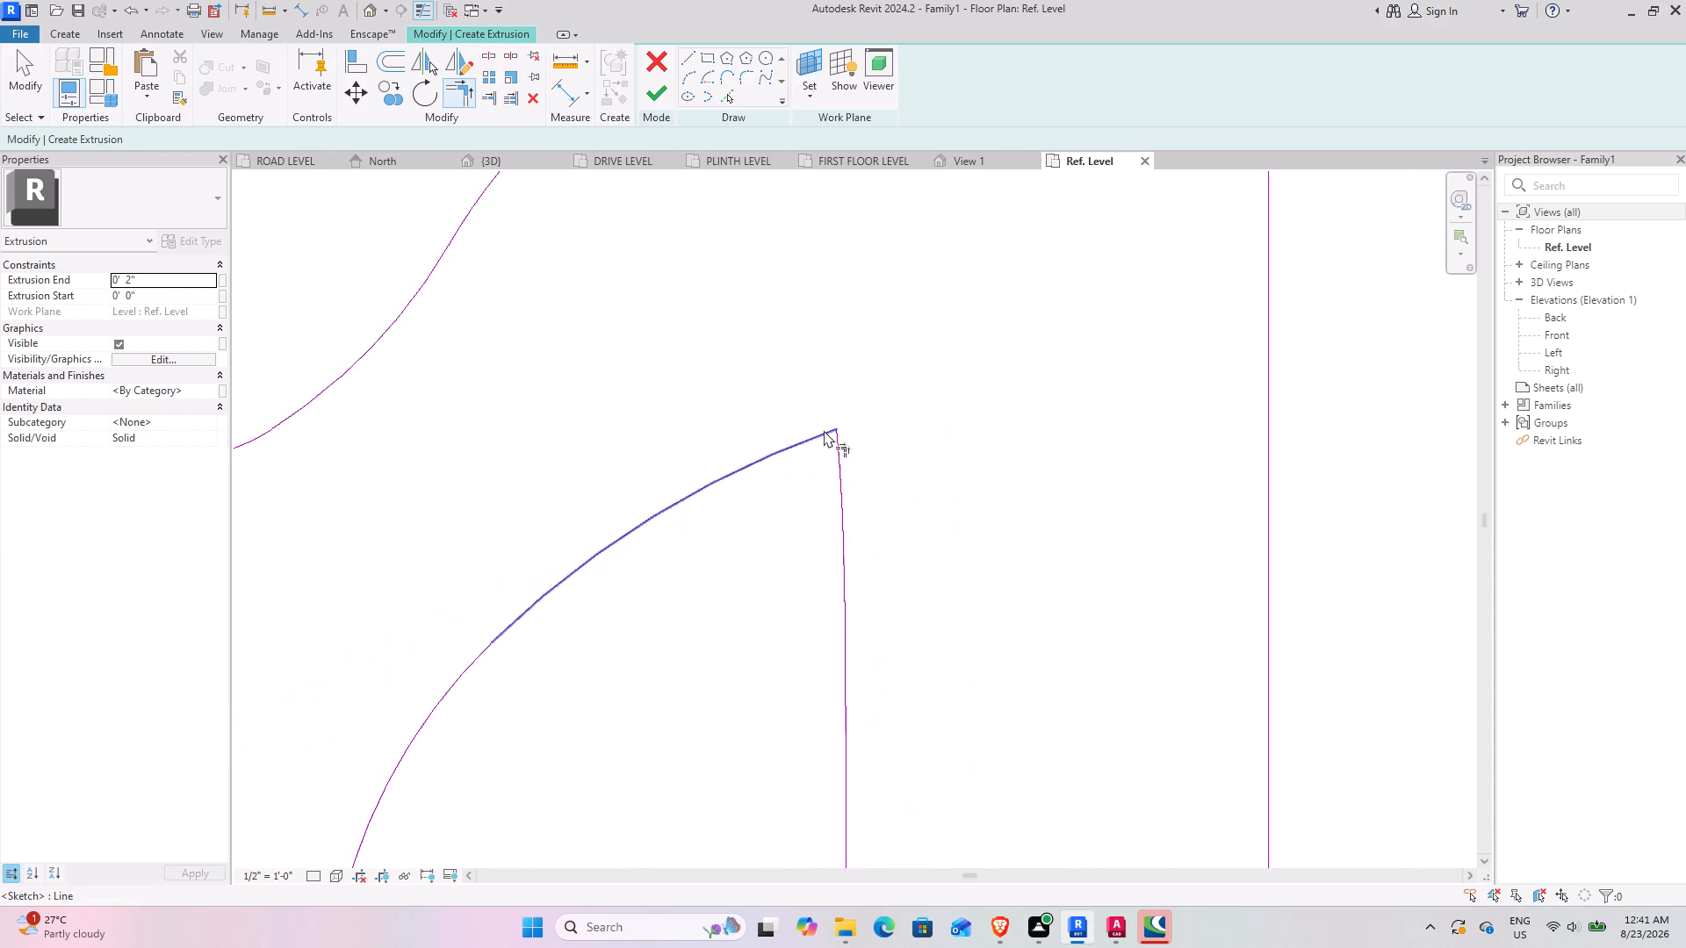
{"action": "scroll", "coordinate": [824, 430], "scroll_direction": "down", "scroll_amount": 14}
{"action": "middle_click_drag", "start_coordinate": [723, 431], "coordinate": [946, 479]}
{"action": "scroll", "coordinate": [903, 450], "scroll_direction": "down", "scroll_amount": 3}
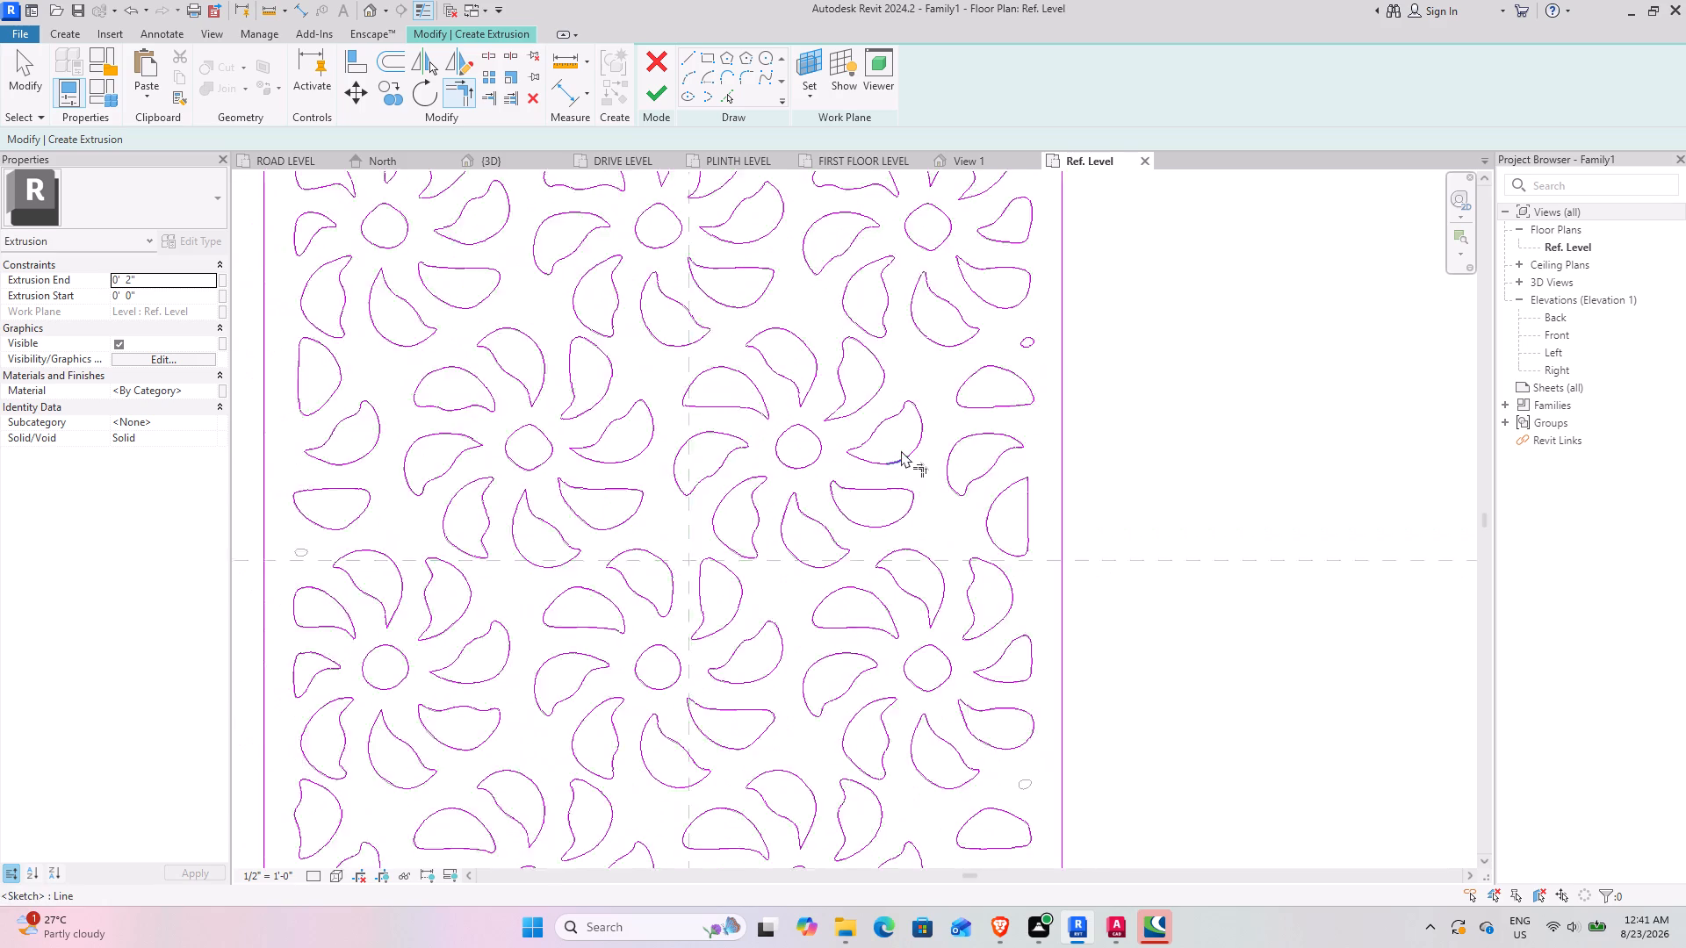
{"action": "scroll", "coordinate": [901, 450], "scroll_direction": "down", "scroll_amount": 2}
{"action": "left_click", "coordinate": [652, 96]}
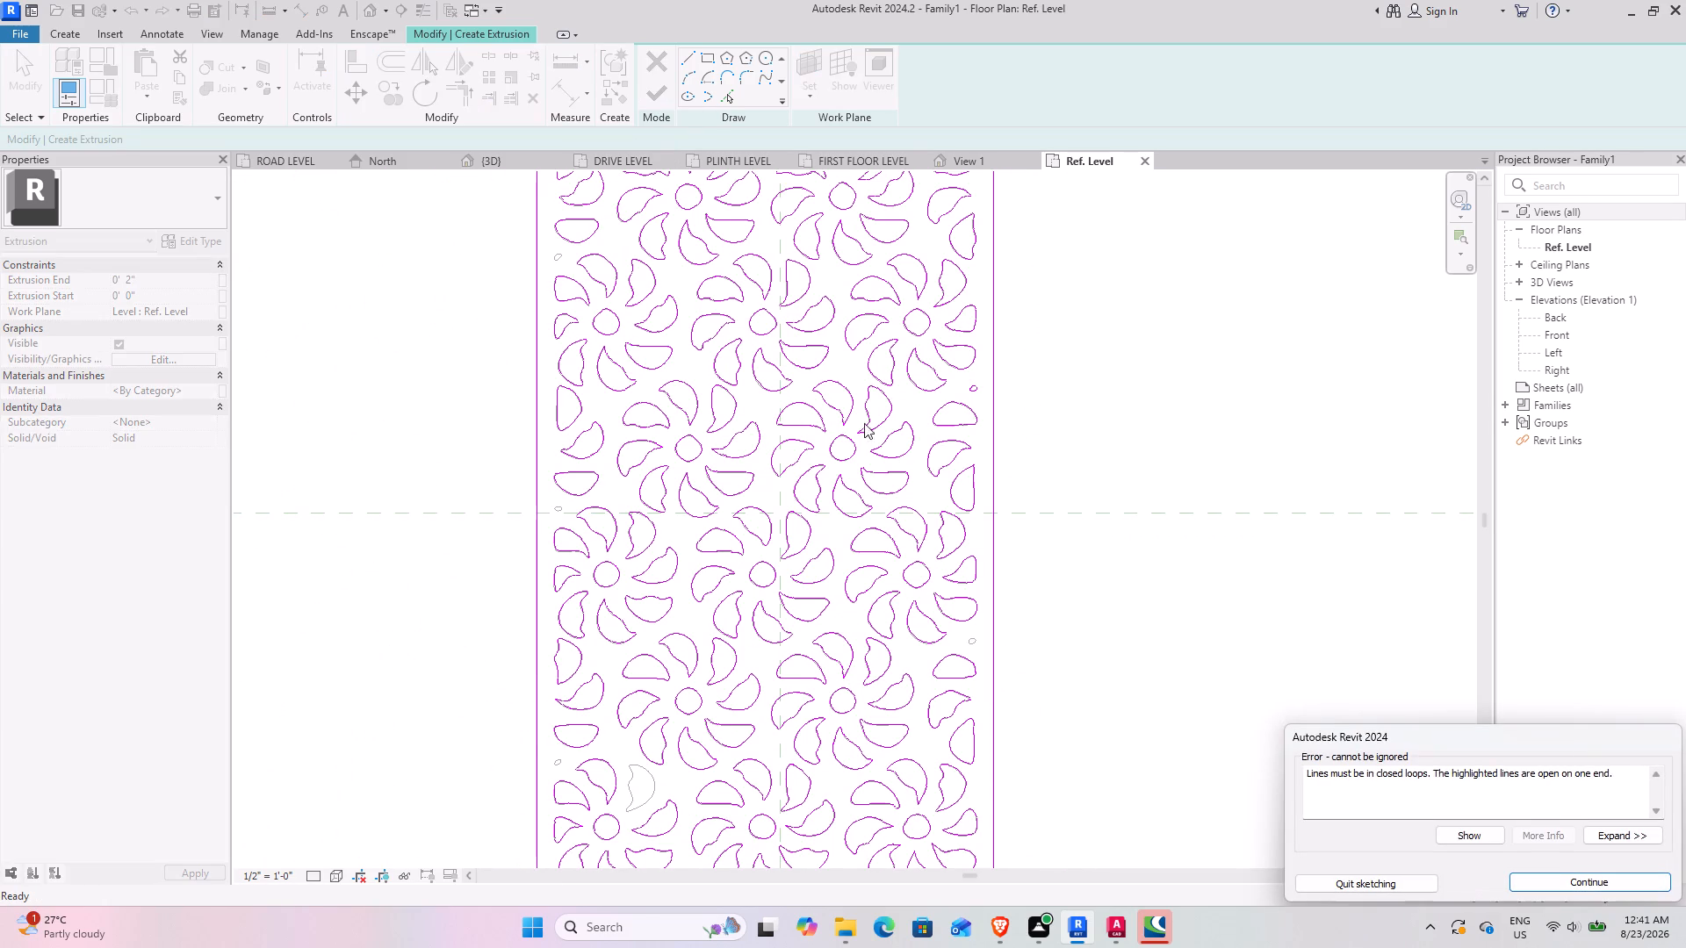
{"action": "scroll", "coordinate": [743, 562], "scroll_direction": "down", "scroll_amount": 4}
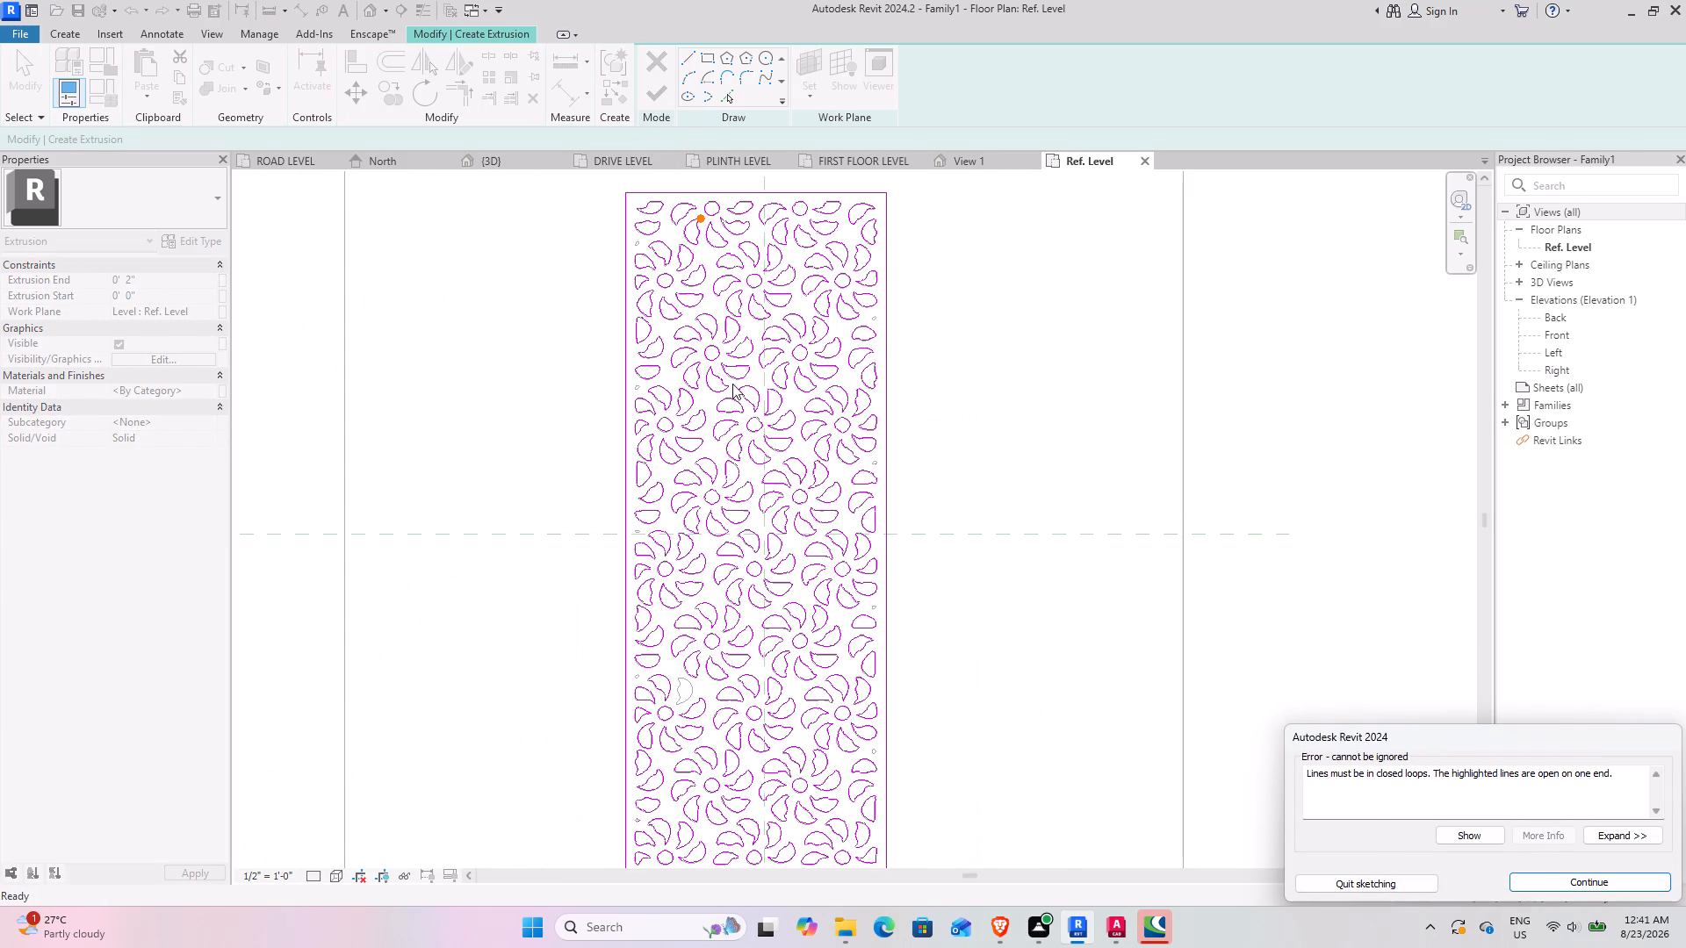
{"action": "scroll", "coordinate": [697, 199], "scroll_direction": "up", "scroll_amount": 8}
{"action": "scroll", "coordinate": [758, 240], "scroll_direction": "up", "scroll_amount": 9}
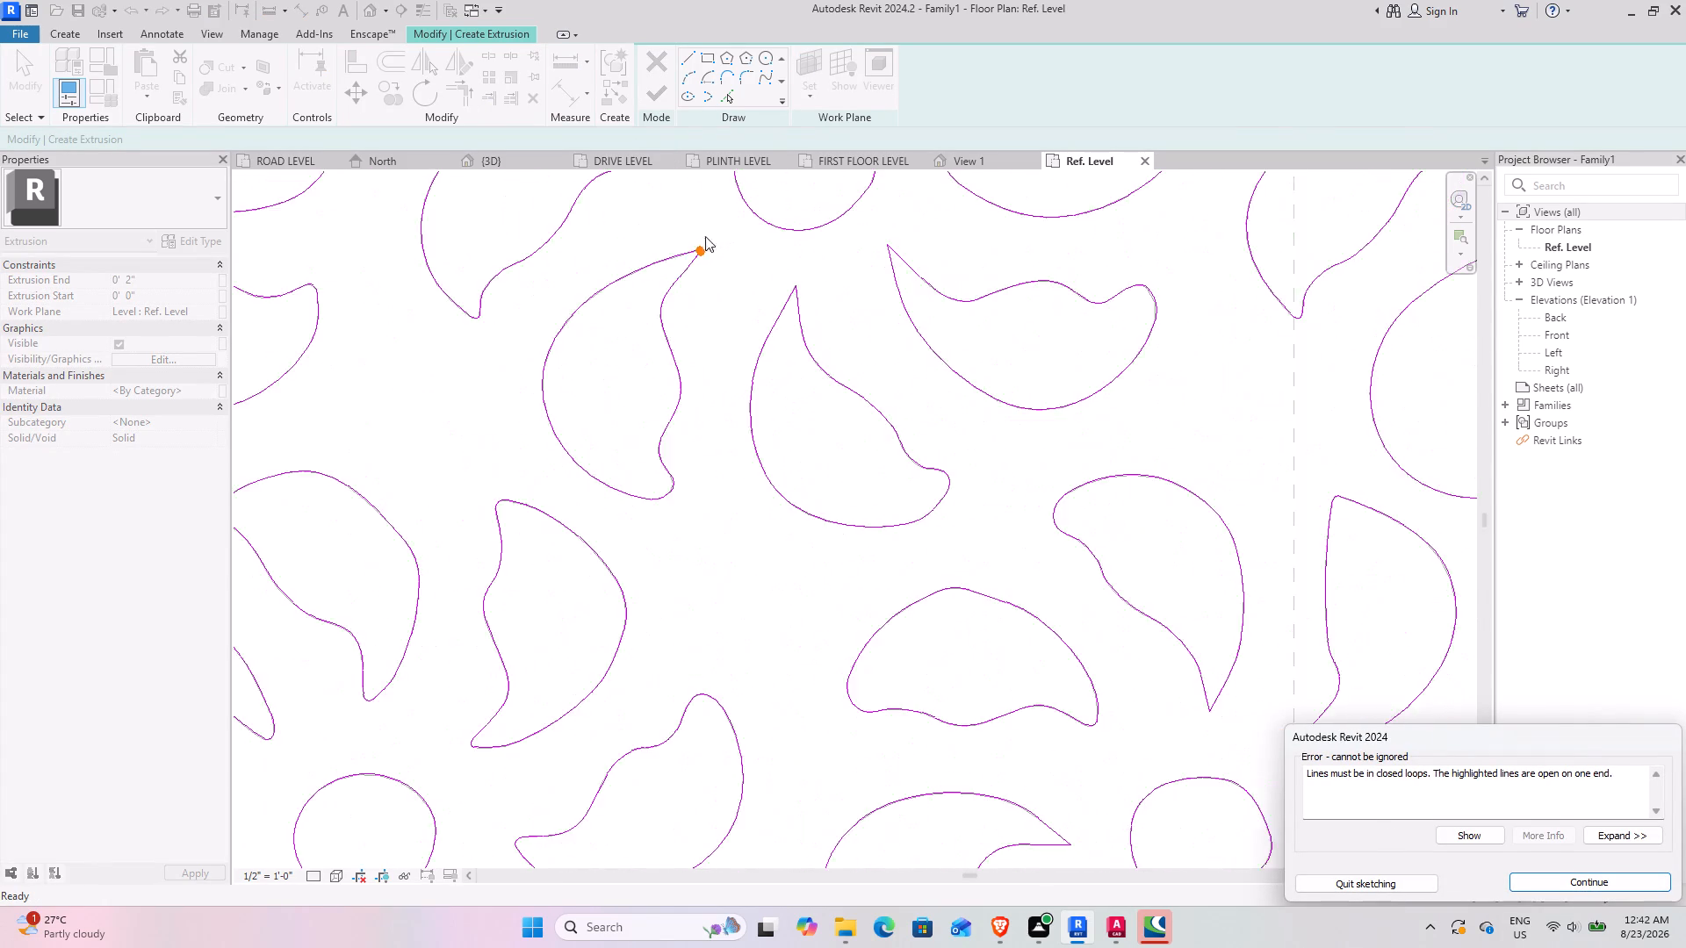
{"action": "scroll", "coordinate": [705, 236], "scroll_direction": "up", "scroll_amount": 17}
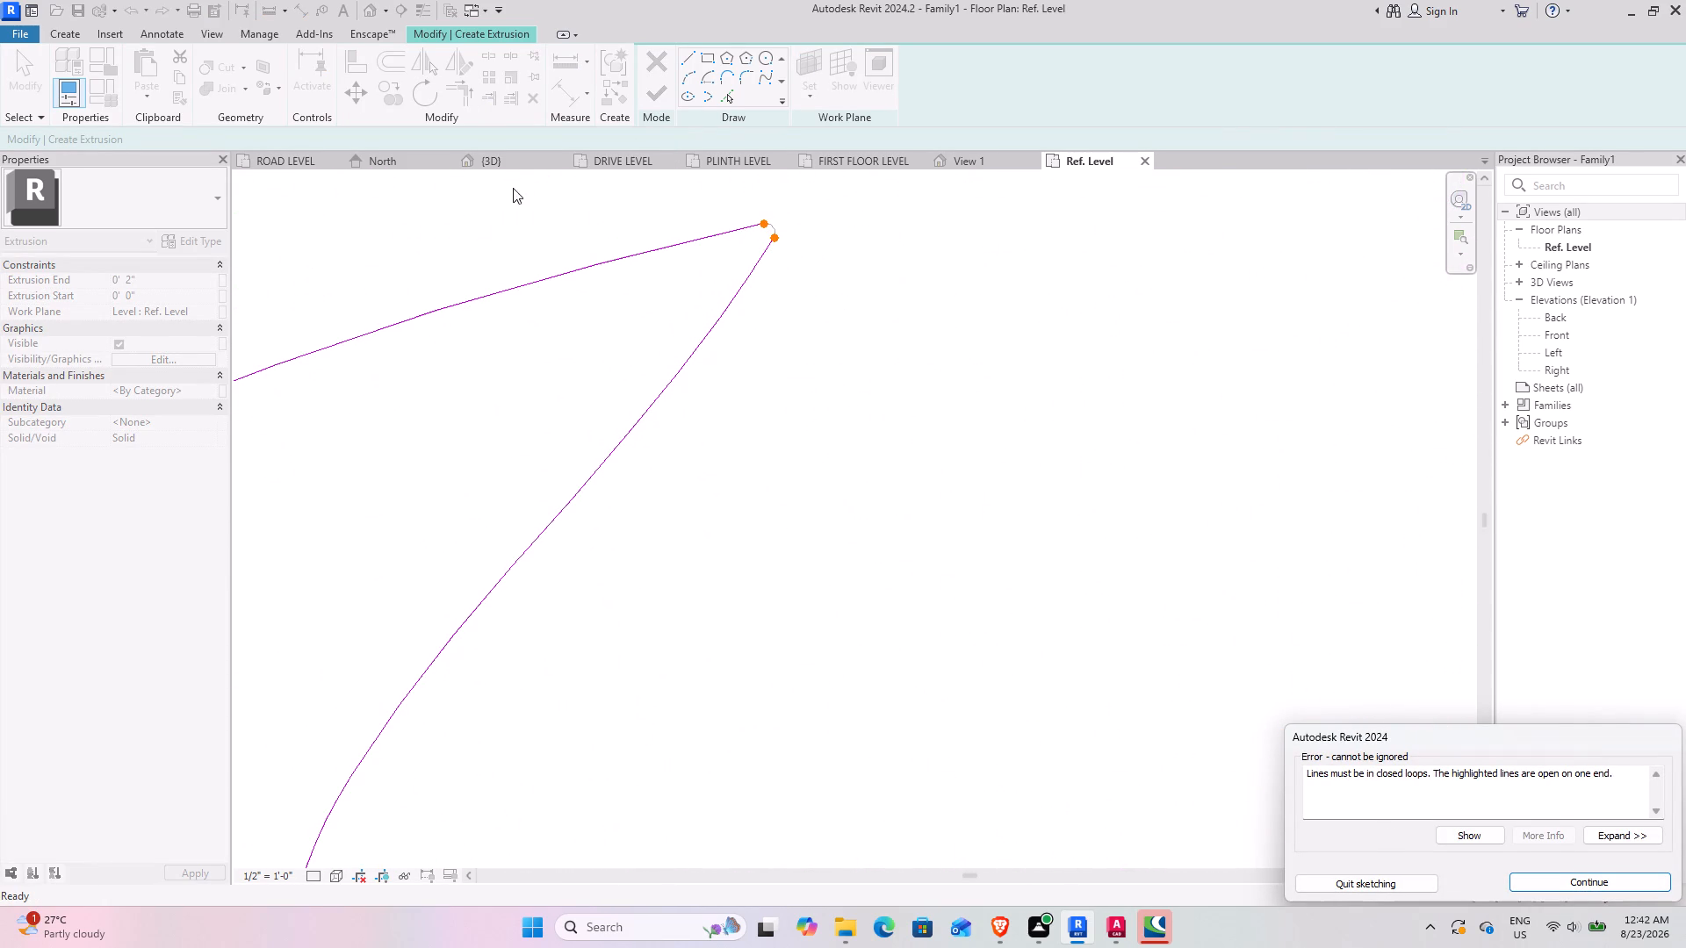
{"action": "left_click", "coordinate": [958, 351]}
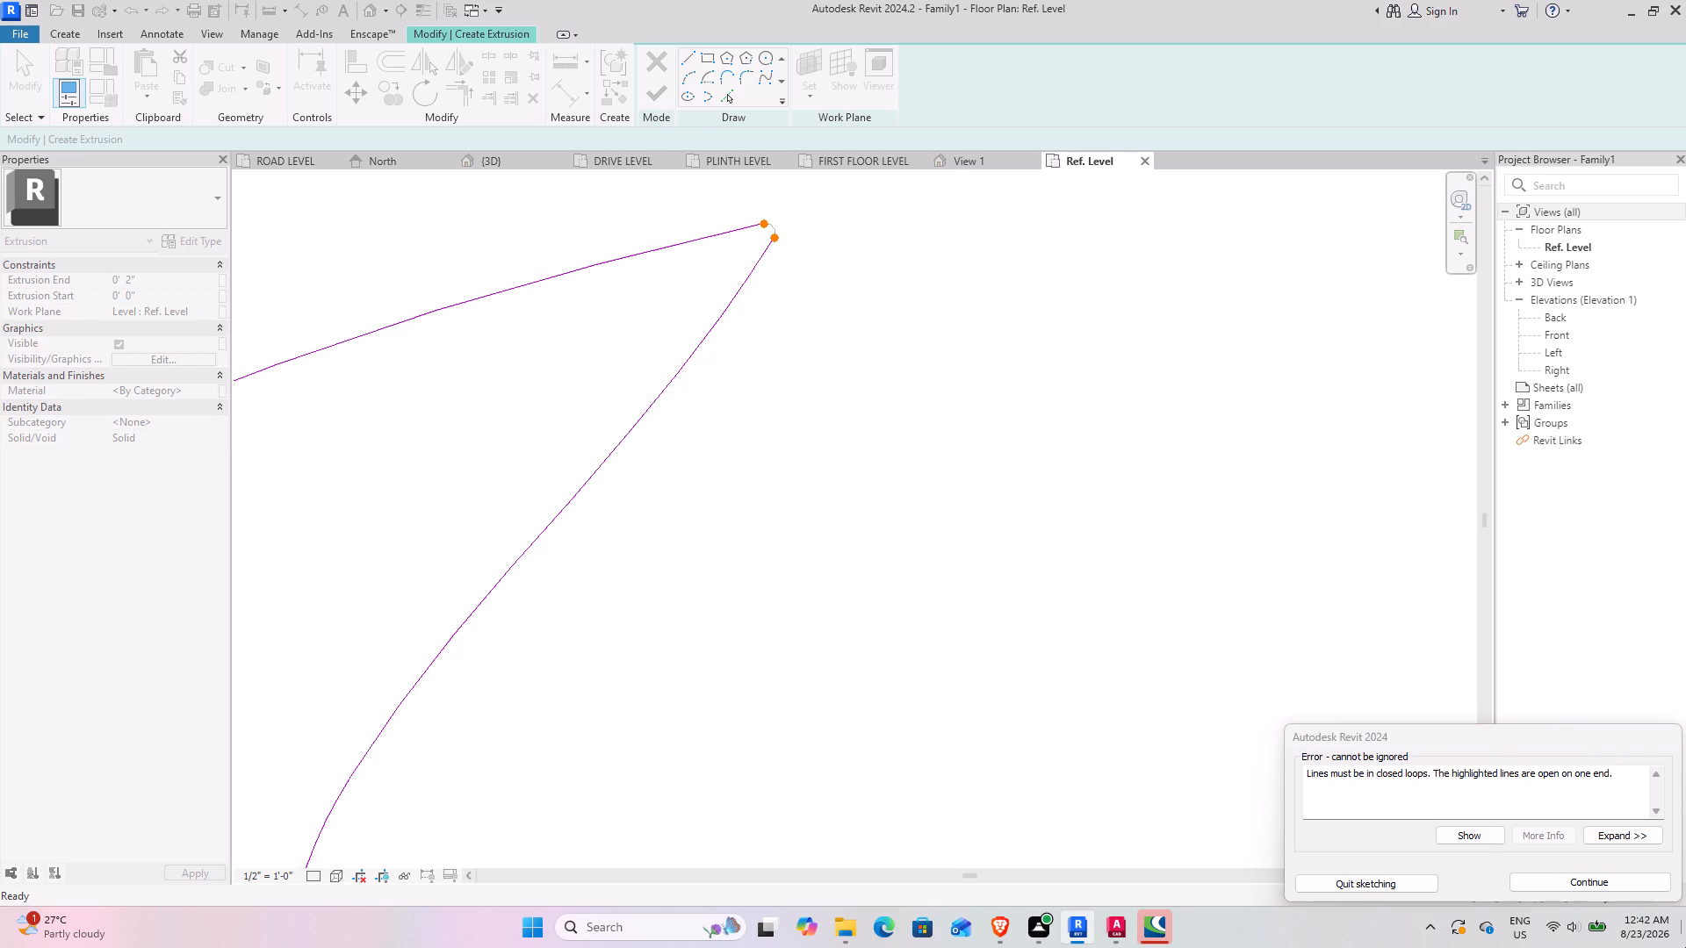
{"action": "left_click", "coordinate": [1568, 887]}
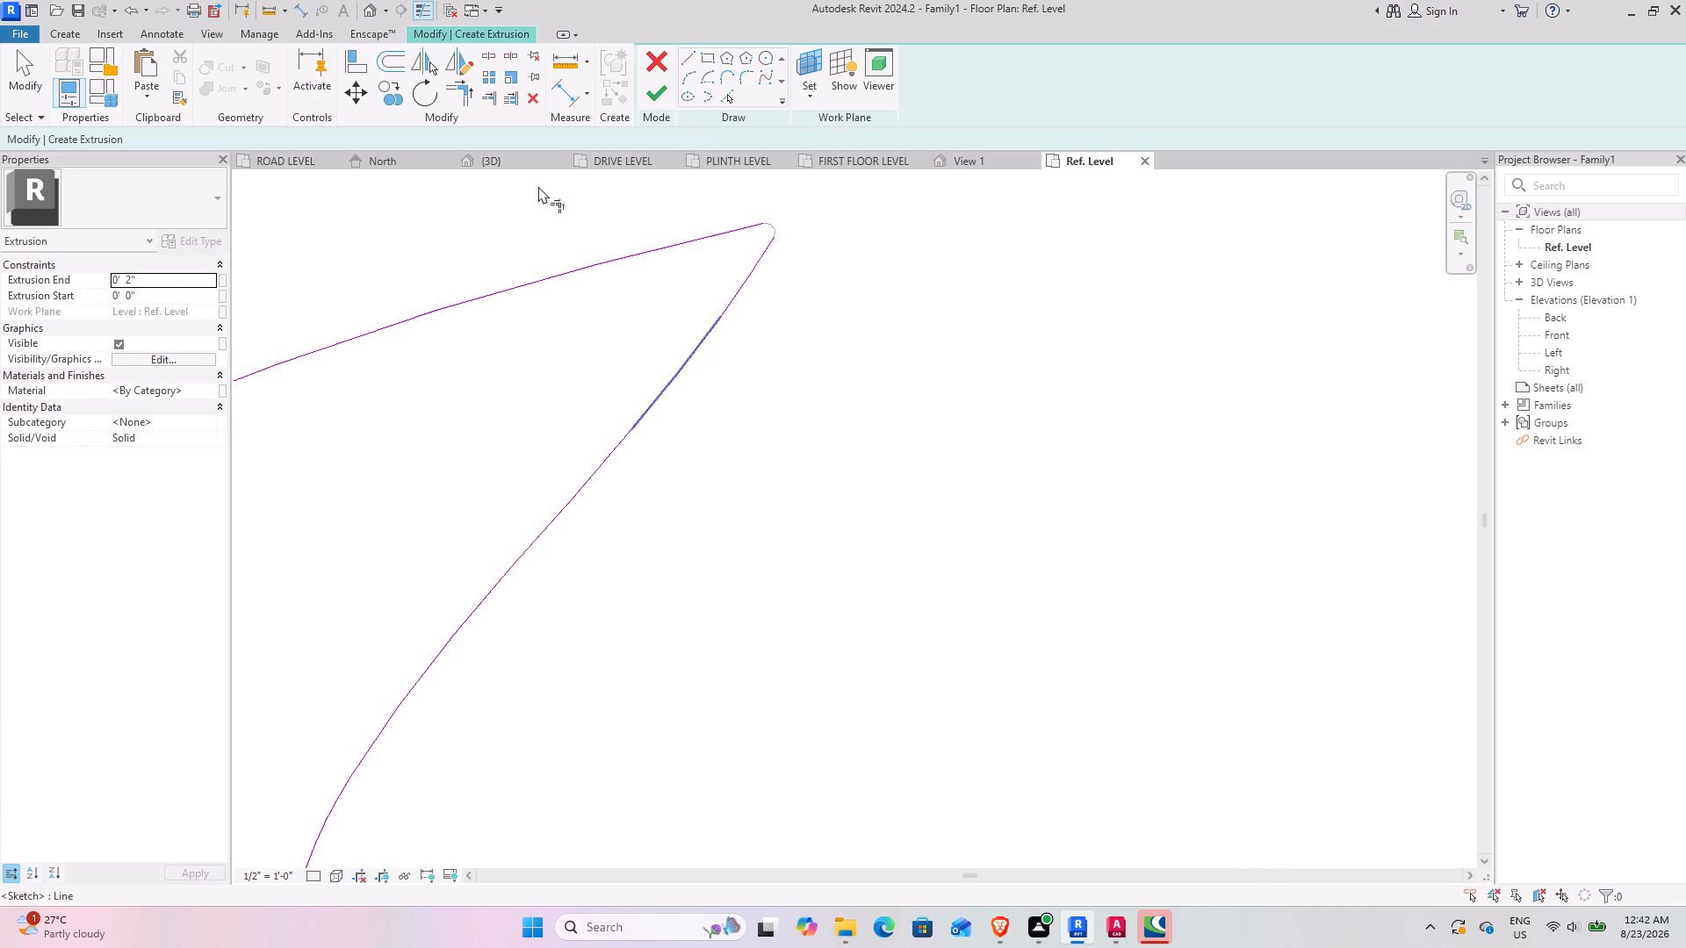
Join the two open lines at this upper petal's tip into a closed corner with Trim/Extend to Corner.
{"action": "left_click", "coordinate": [471, 92]}
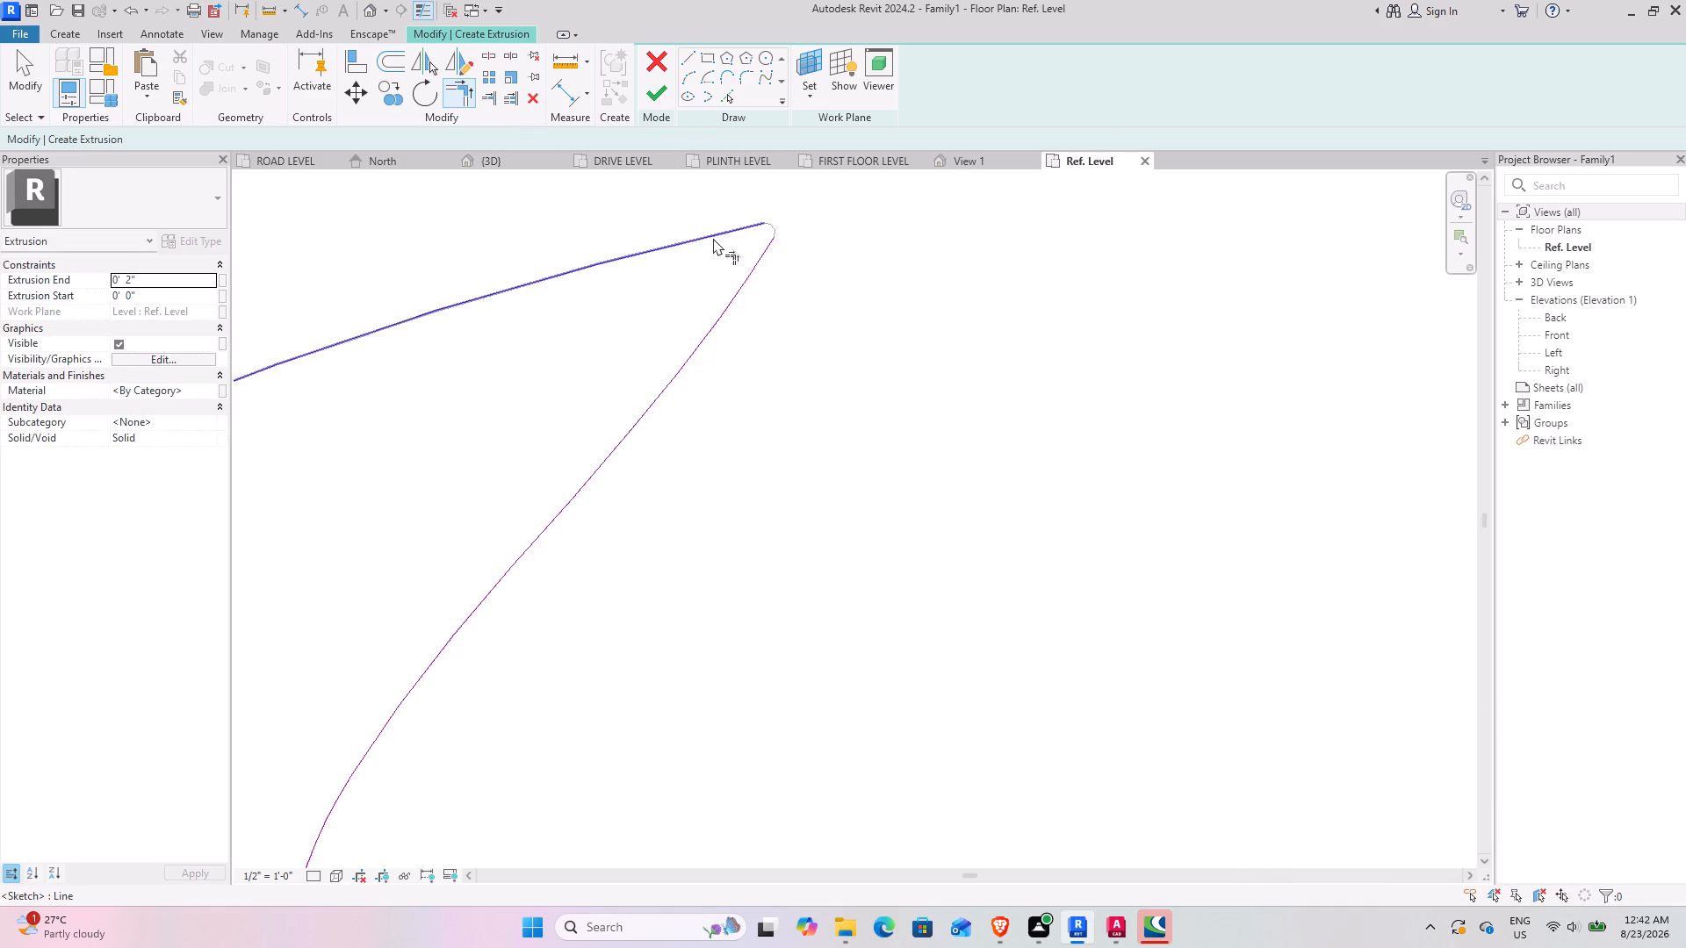
{"action": "left_click", "coordinate": [713, 238]}
{"action": "left_click", "coordinate": [756, 264]}
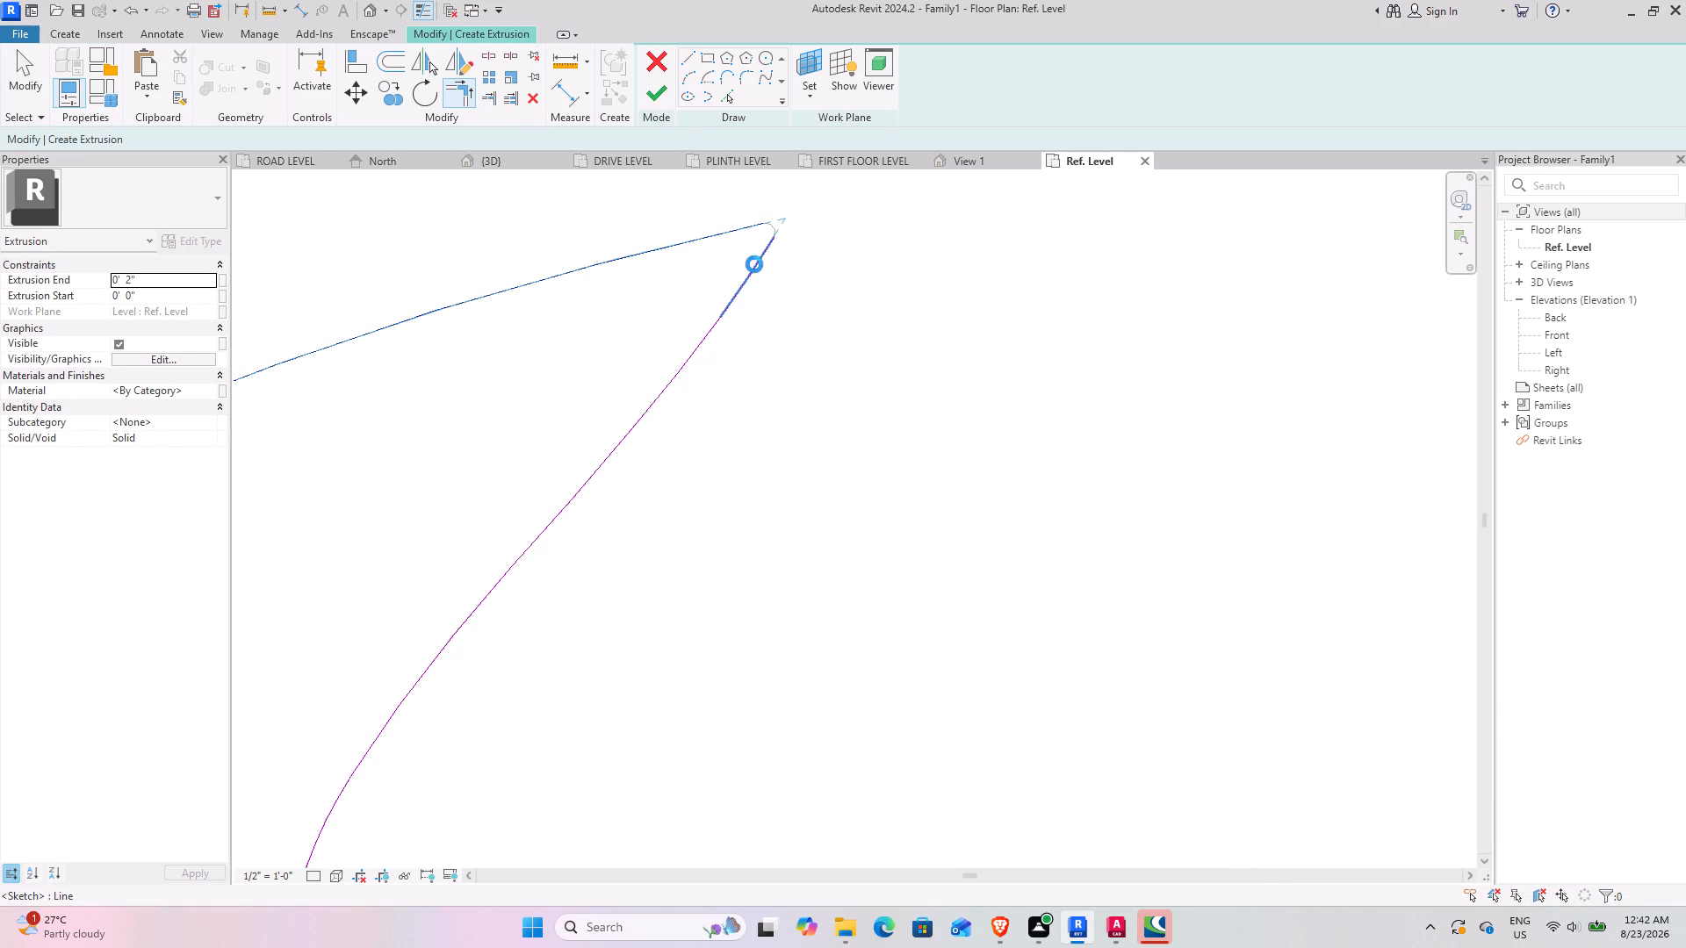
Finish the jali sketch as a 2" thick extrusion.
{"action": "left_click", "coordinate": [660, 104]}
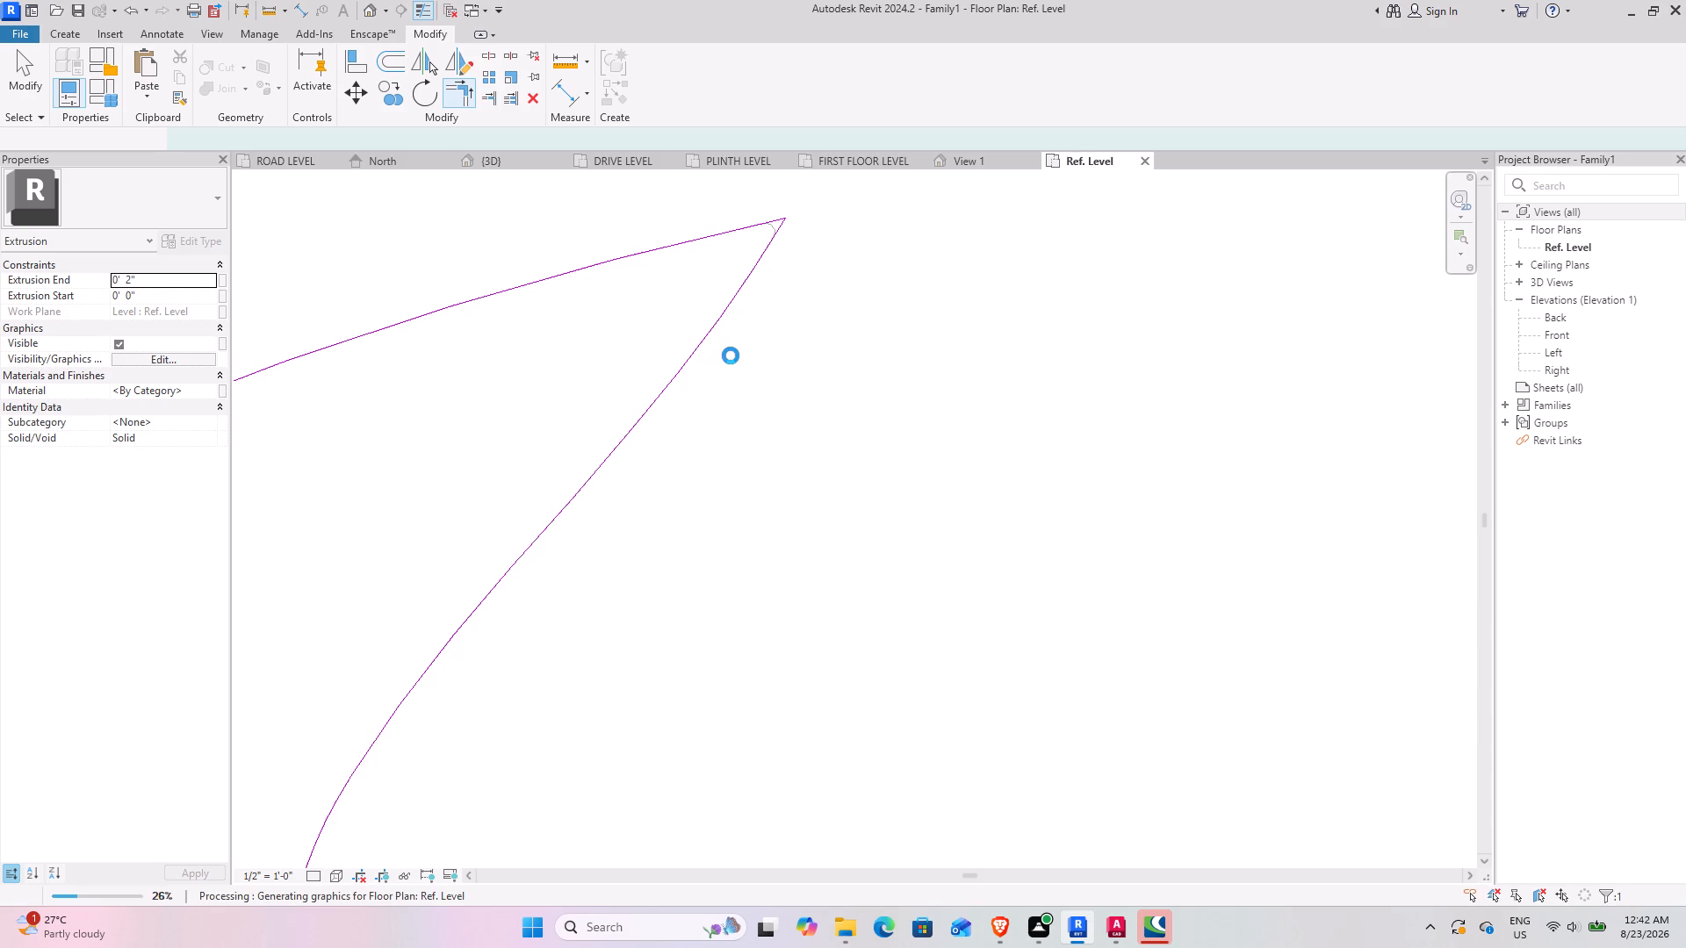
Examine the finished jali extrusion over its full height for missing or unfilled petal openings.
{"action": "scroll", "coordinate": [731, 355], "scroll_direction": "down", "scroll_amount": 17}
{"action": "scroll", "coordinate": [741, 383], "scroll_direction": "down", "scroll_amount": 4}
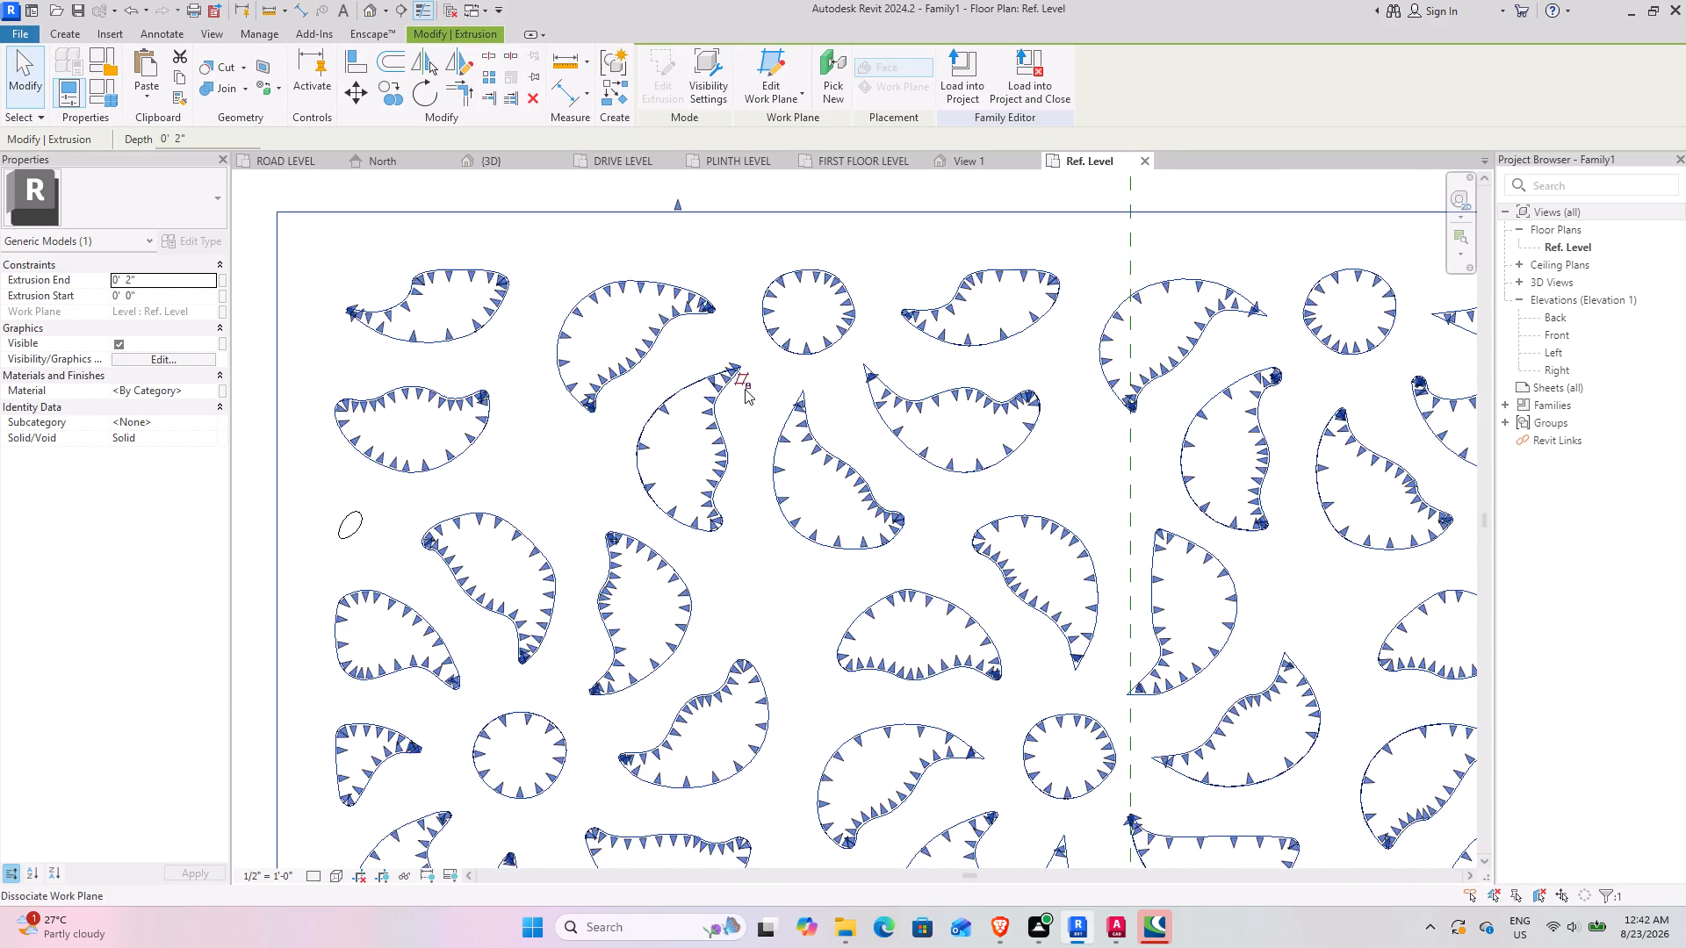
{"action": "scroll", "coordinate": [745, 389], "scroll_direction": "down", "scroll_amount": 12}
{"action": "middle_click_drag", "start_coordinate": [810, 511], "coordinate": [731, 295]}
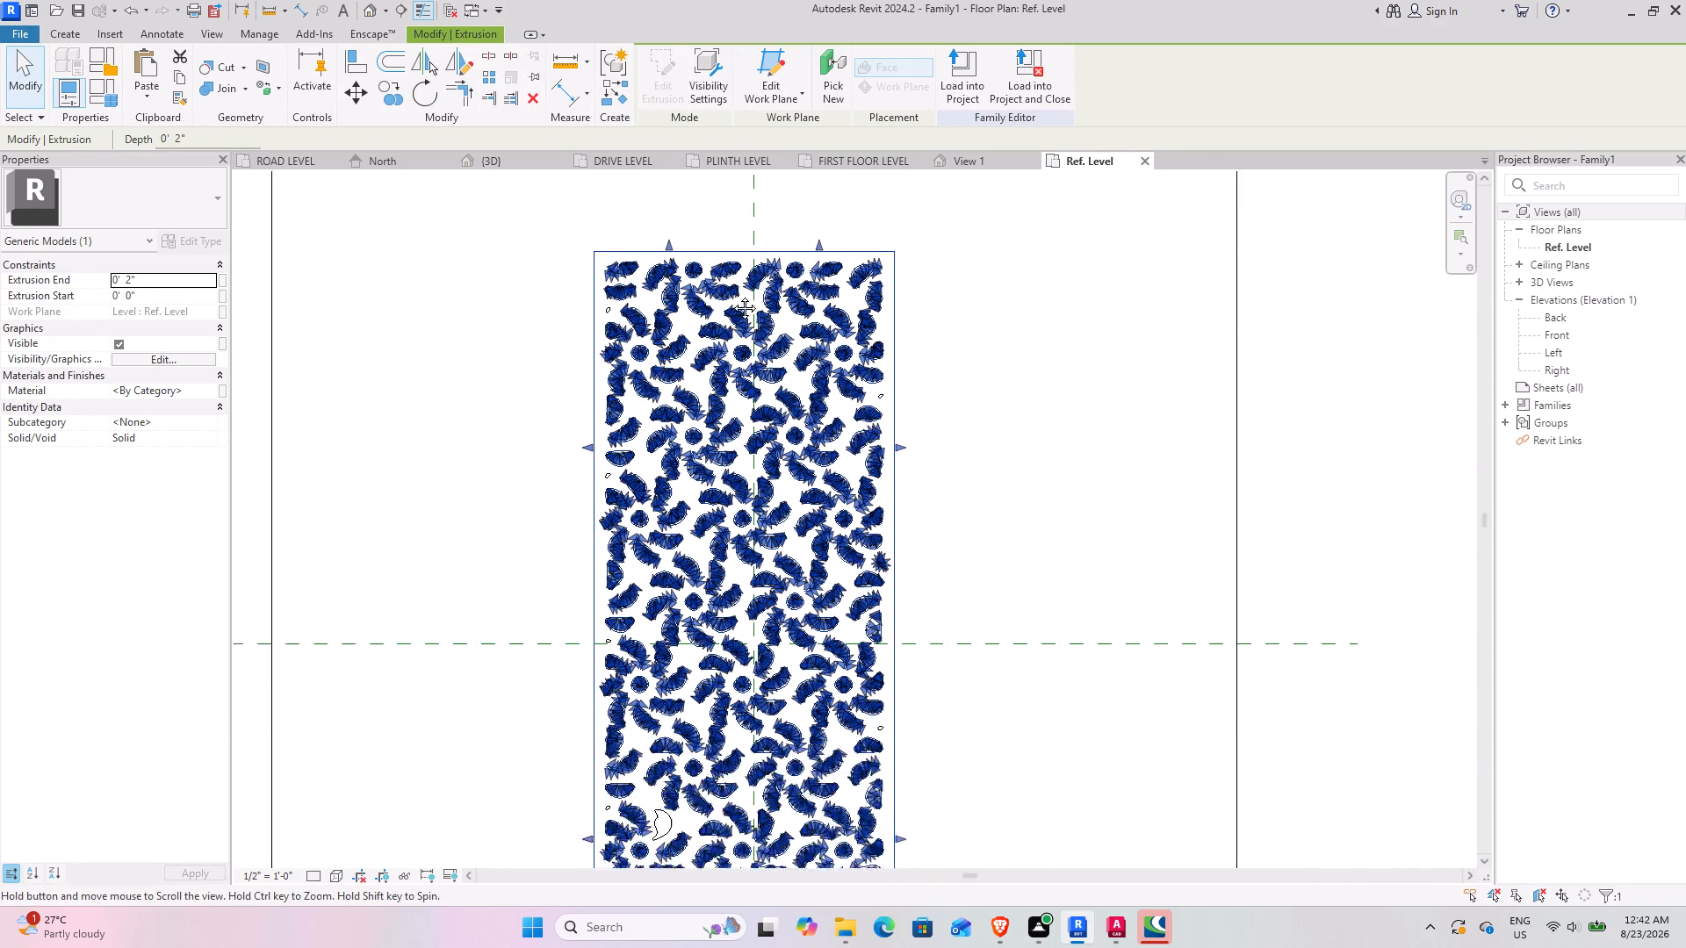
{"action": "middle_click_drag", "start_coordinate": [731, 295], "coordinate": [731, 255]}
{"action": "middle_click_drag", "start_coordinate": [714, 484], "coordinate": [739, 319]}
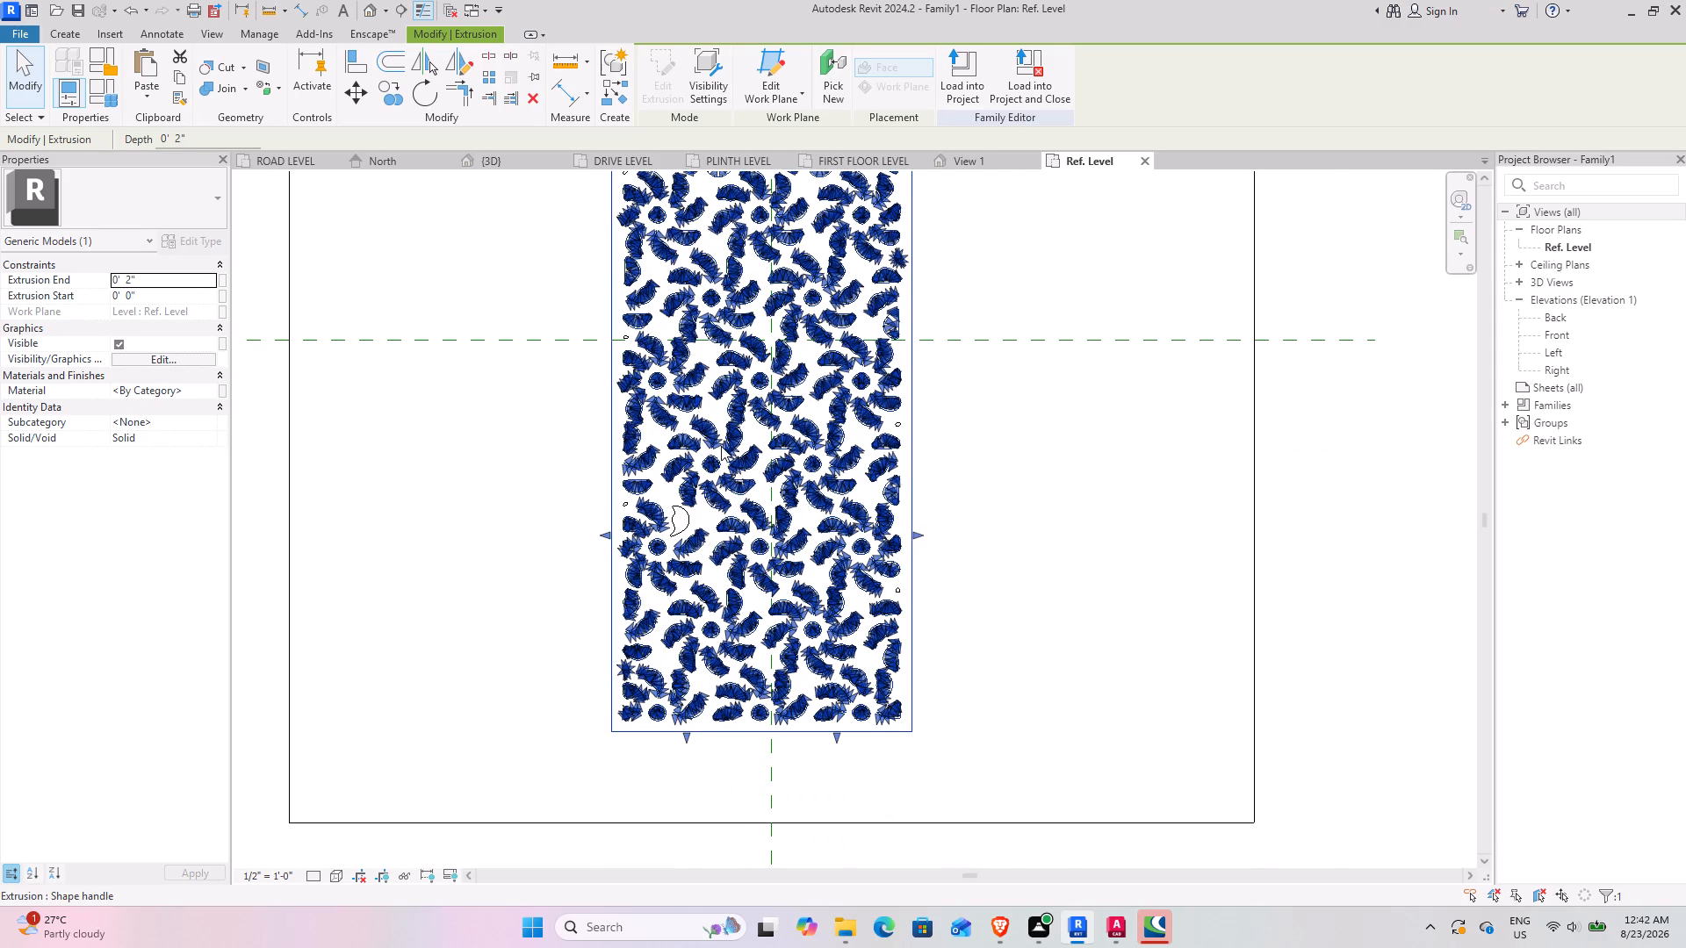
{"action": "scroll", "coordinate": [721, 447], "scroll_direction": "up", "scroll_amount": 12}
{"action": "scroll", "coordinate": [766, 464], "scroll_direction": "down", "scroll_amount": 4}
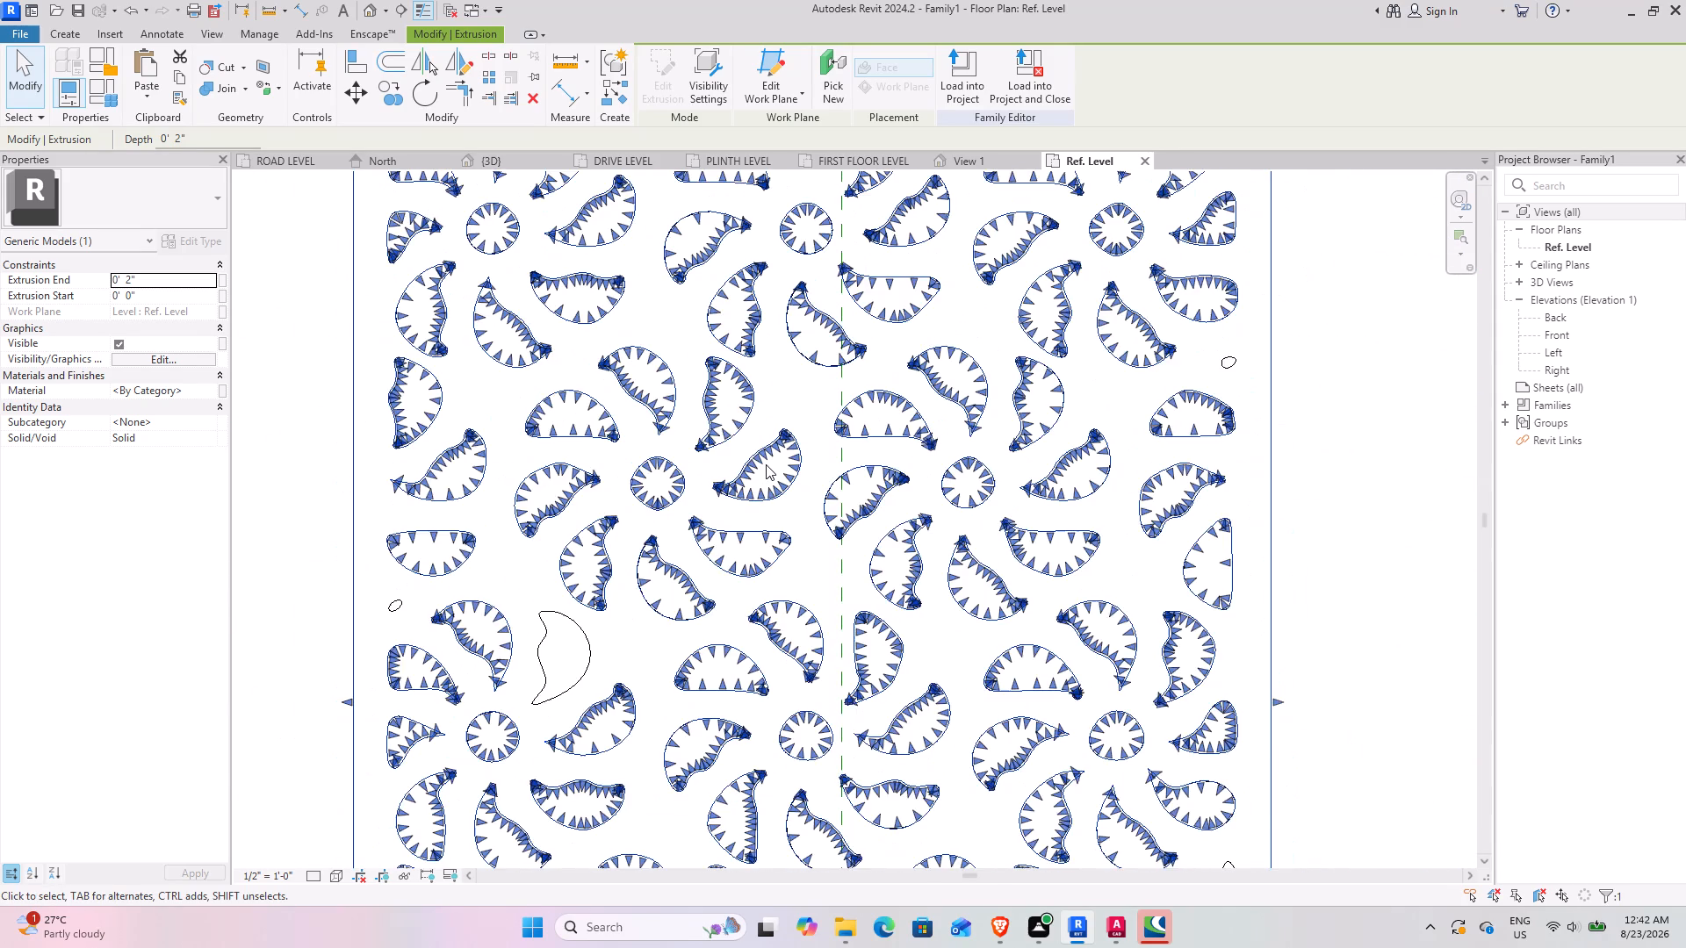
{"action": "scroll", "coordinate": [766, 464], "scroll_direction": "down", "scroll_amount": 11}
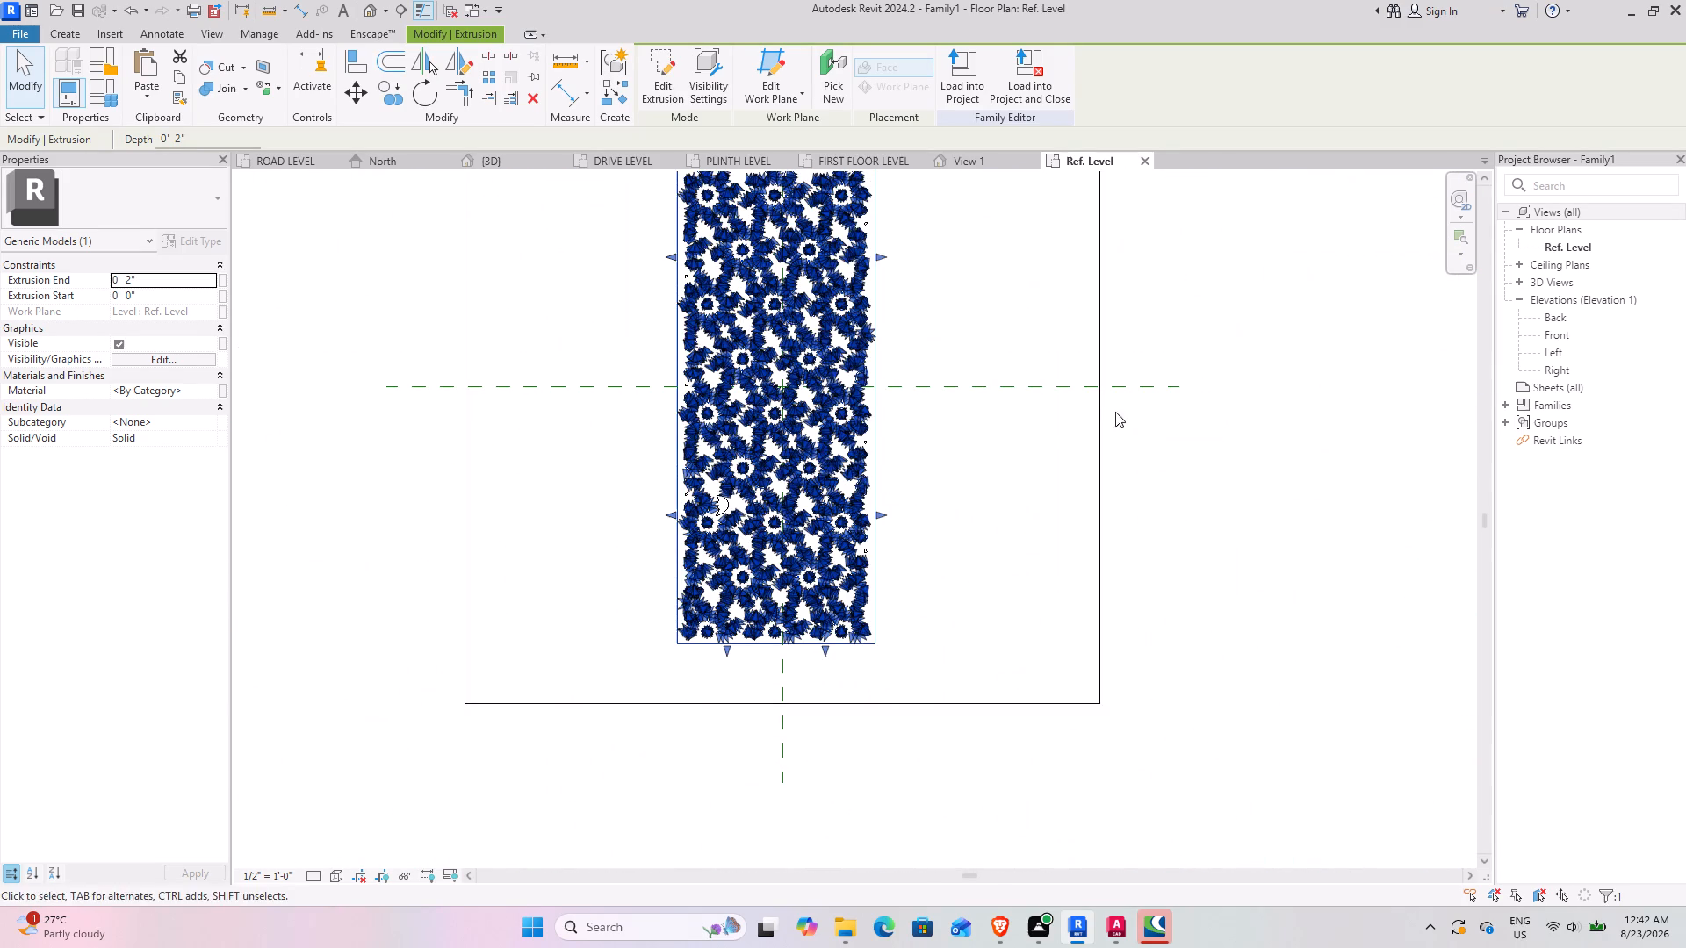
{"action": "scroll", "coordinate": [911, 260], "scroll_direction": "down", "scroll_amount": 1}
{"action": "middle_click_drag", "start_coordinate": [909, 260], "coordinate": [926, 427]}
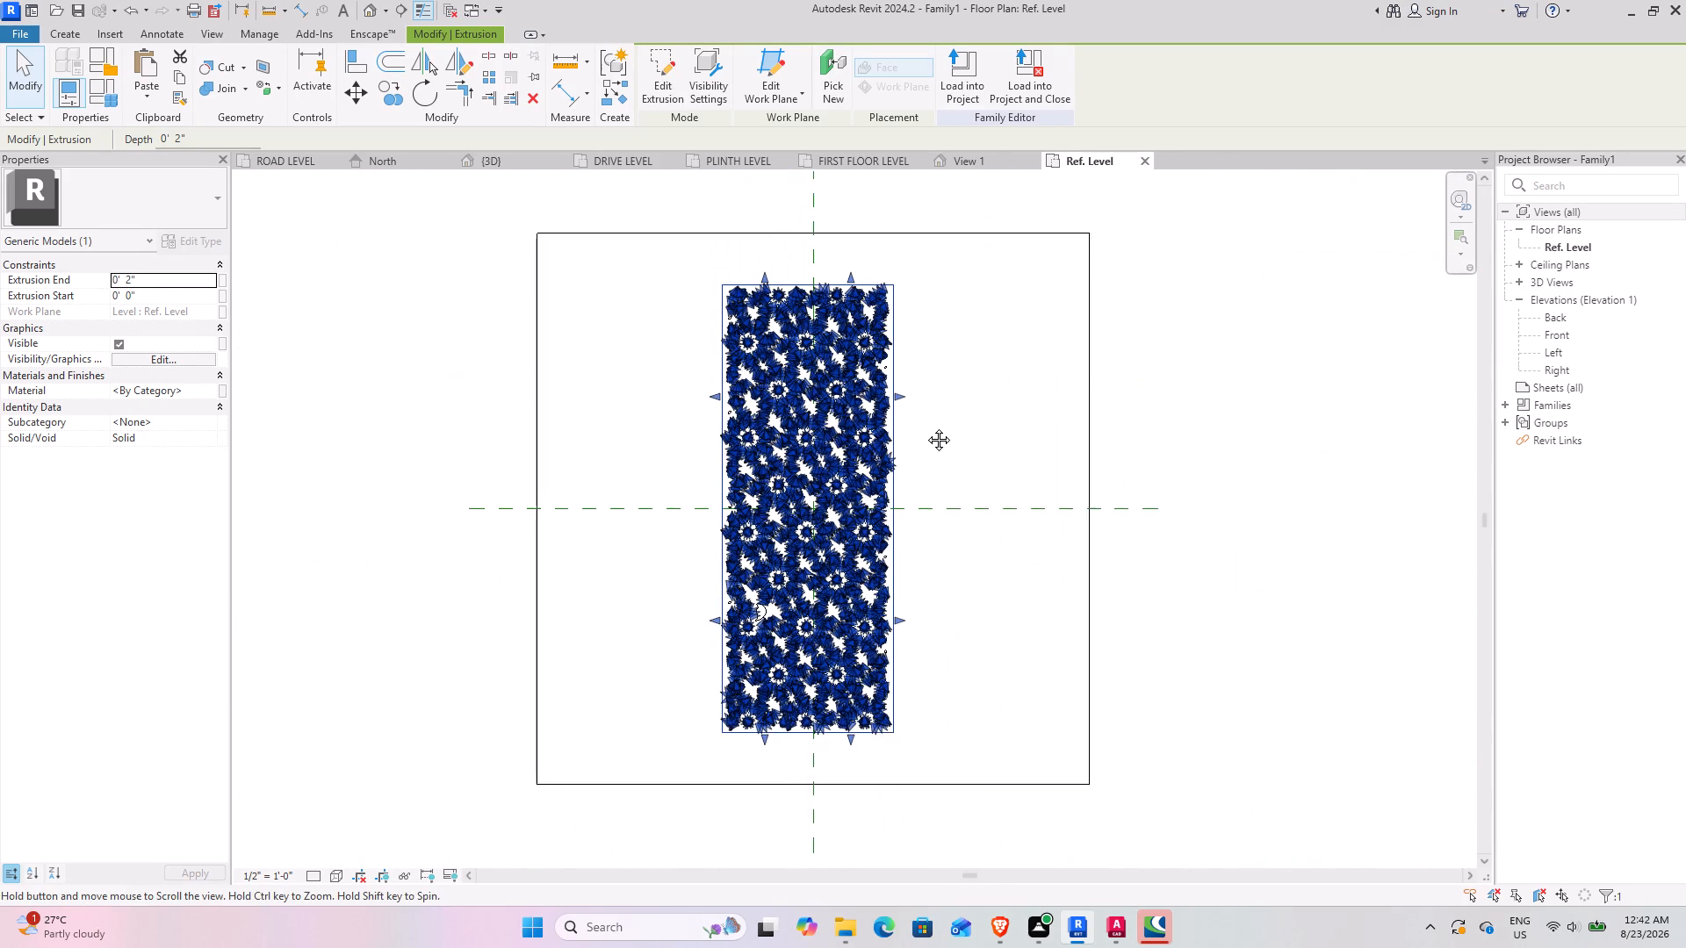
{"action": "middle_click_drag", "start_coordinate": [926, 427], "coordinate": [904, 409]}
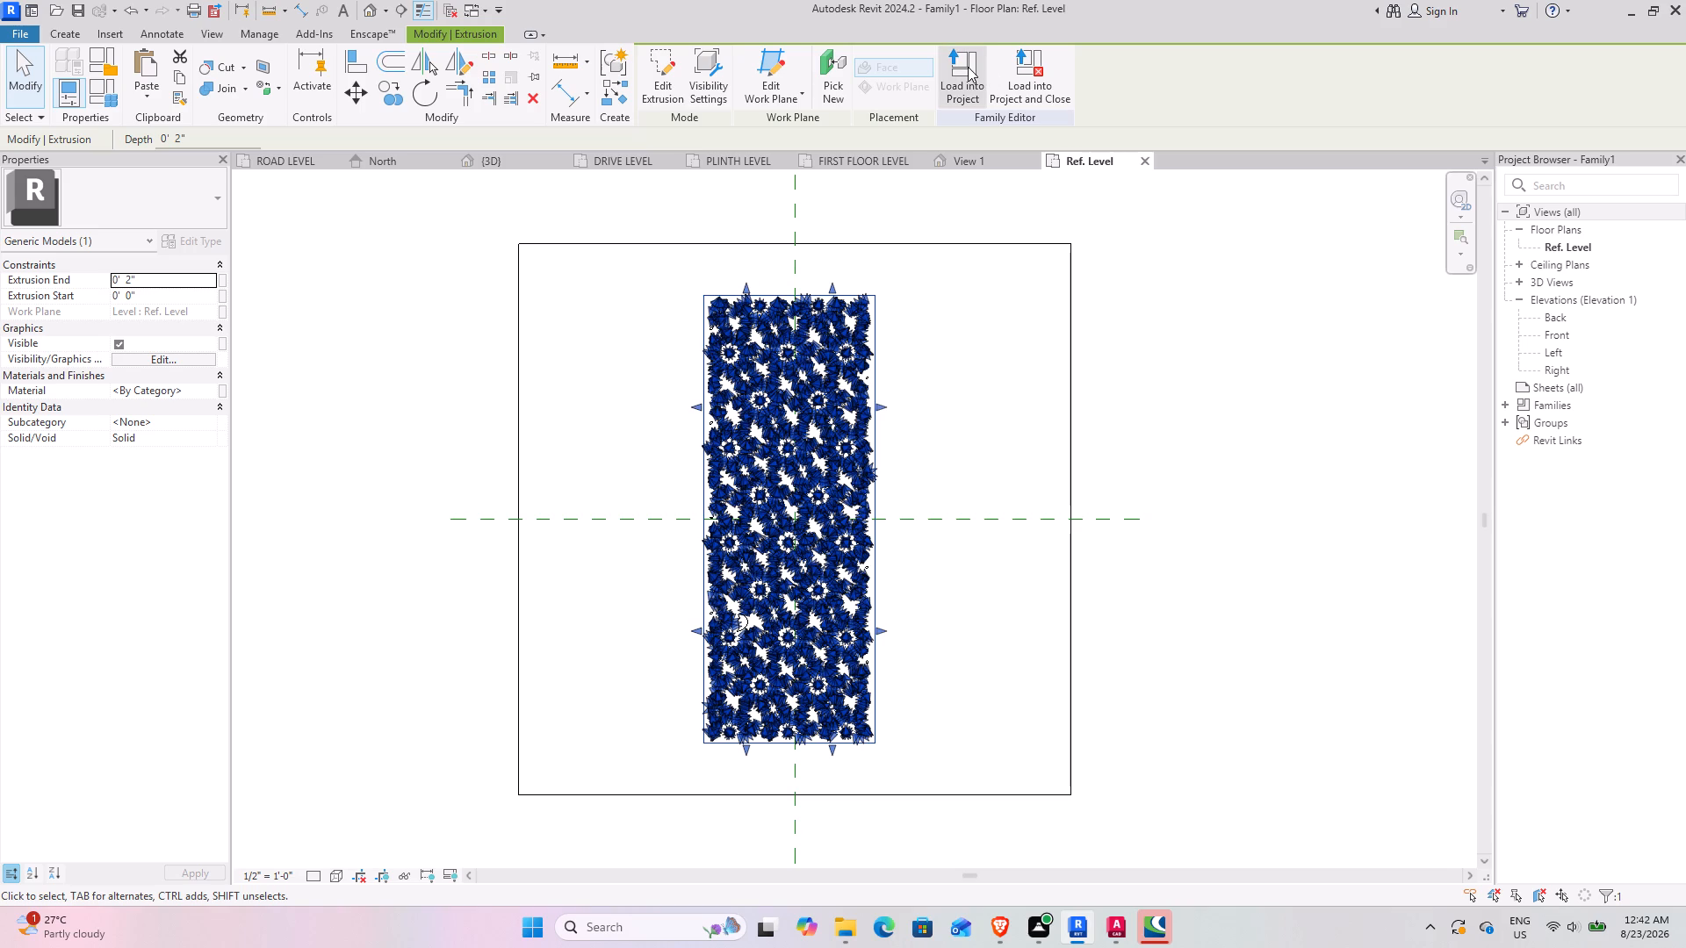
Load the jali family into the G+2 INTERN REVIT.rvt project and save the project.
{"action": "left_click", "coordinate": [968, 67]}
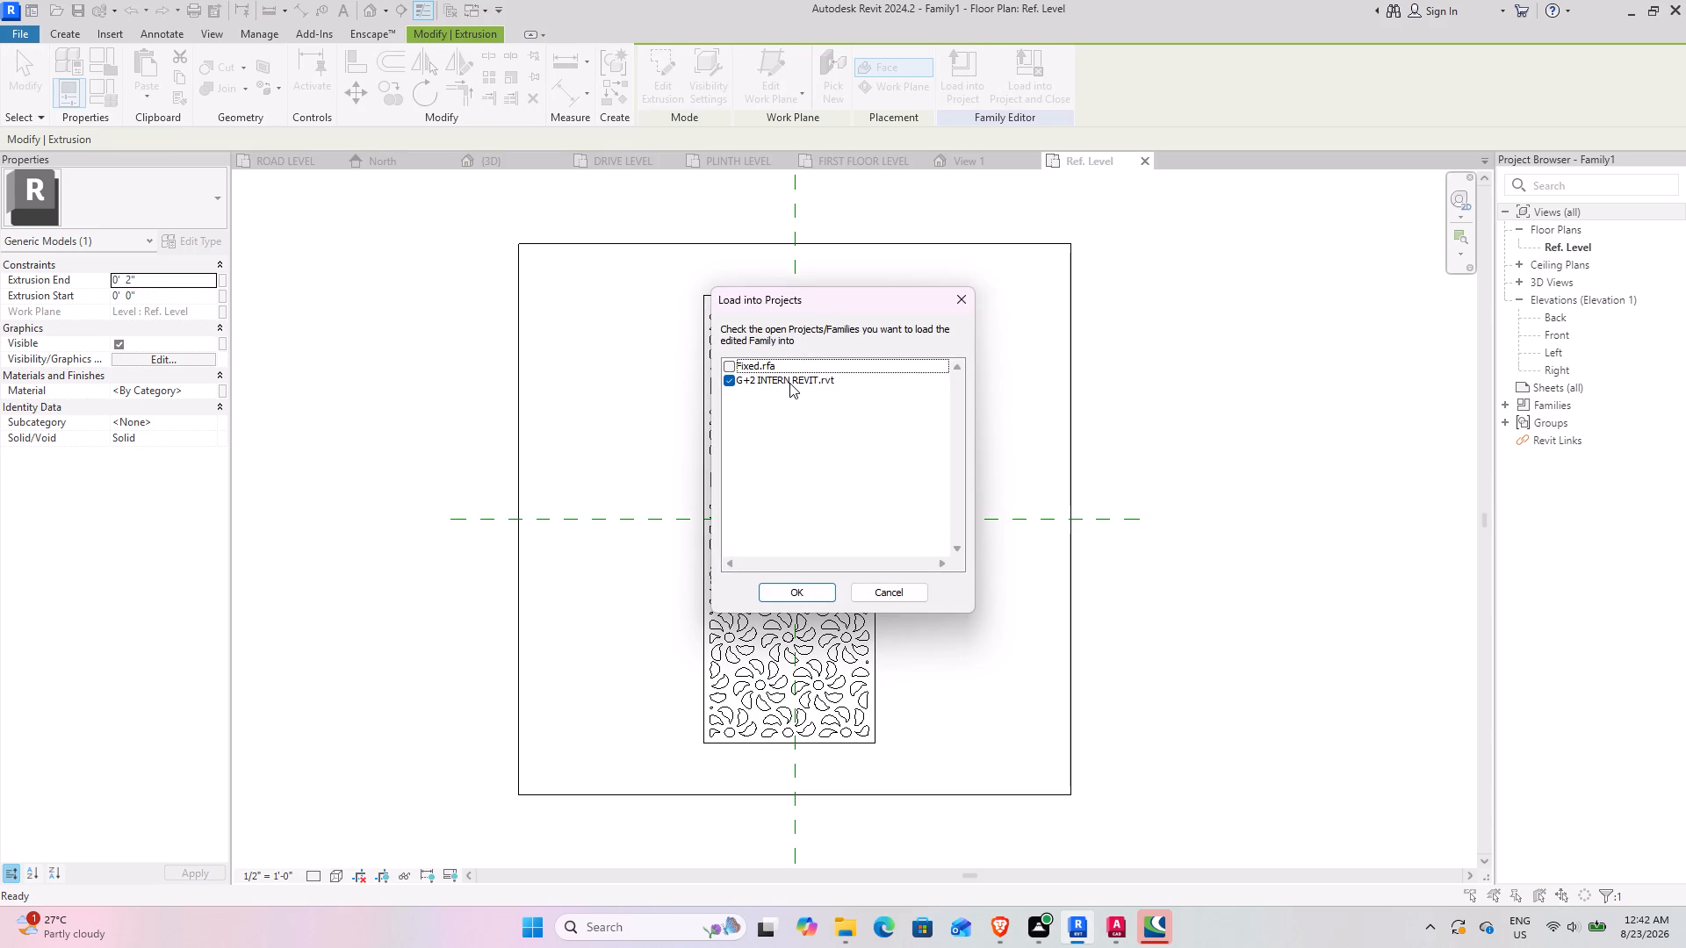
{"action": "left_click", "coordinate": [789, 383]}
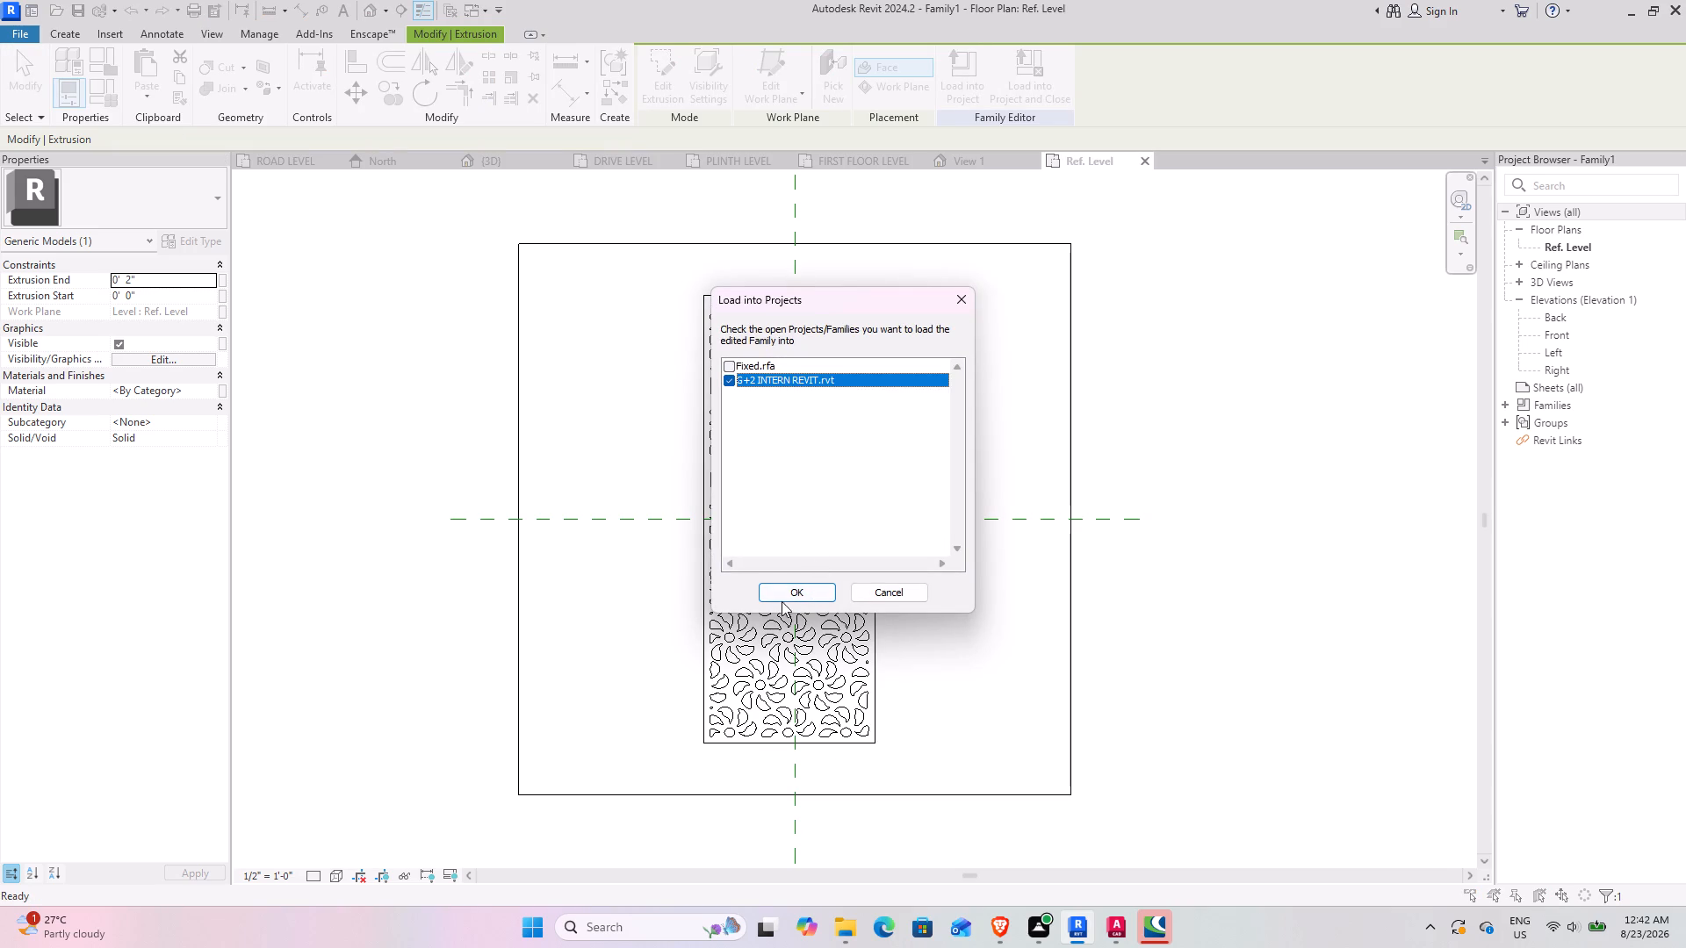
{"action": "left_click", "coordinate": [789, 587]}
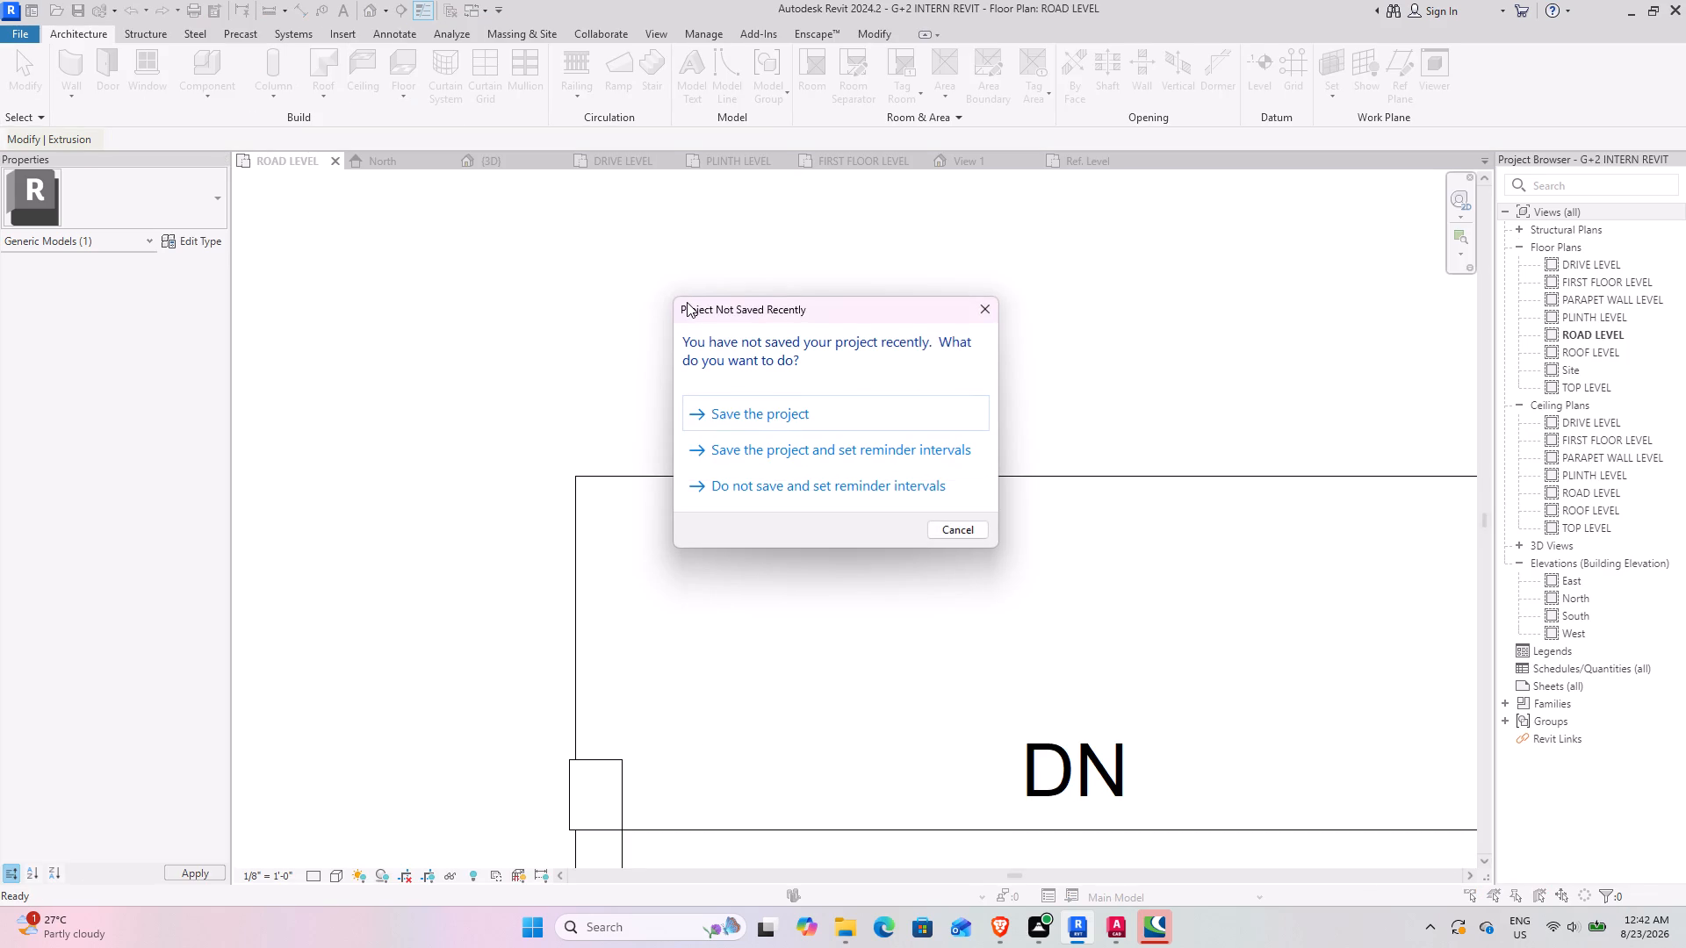
{"action": "left_click", "coordinate": [805, 404]}
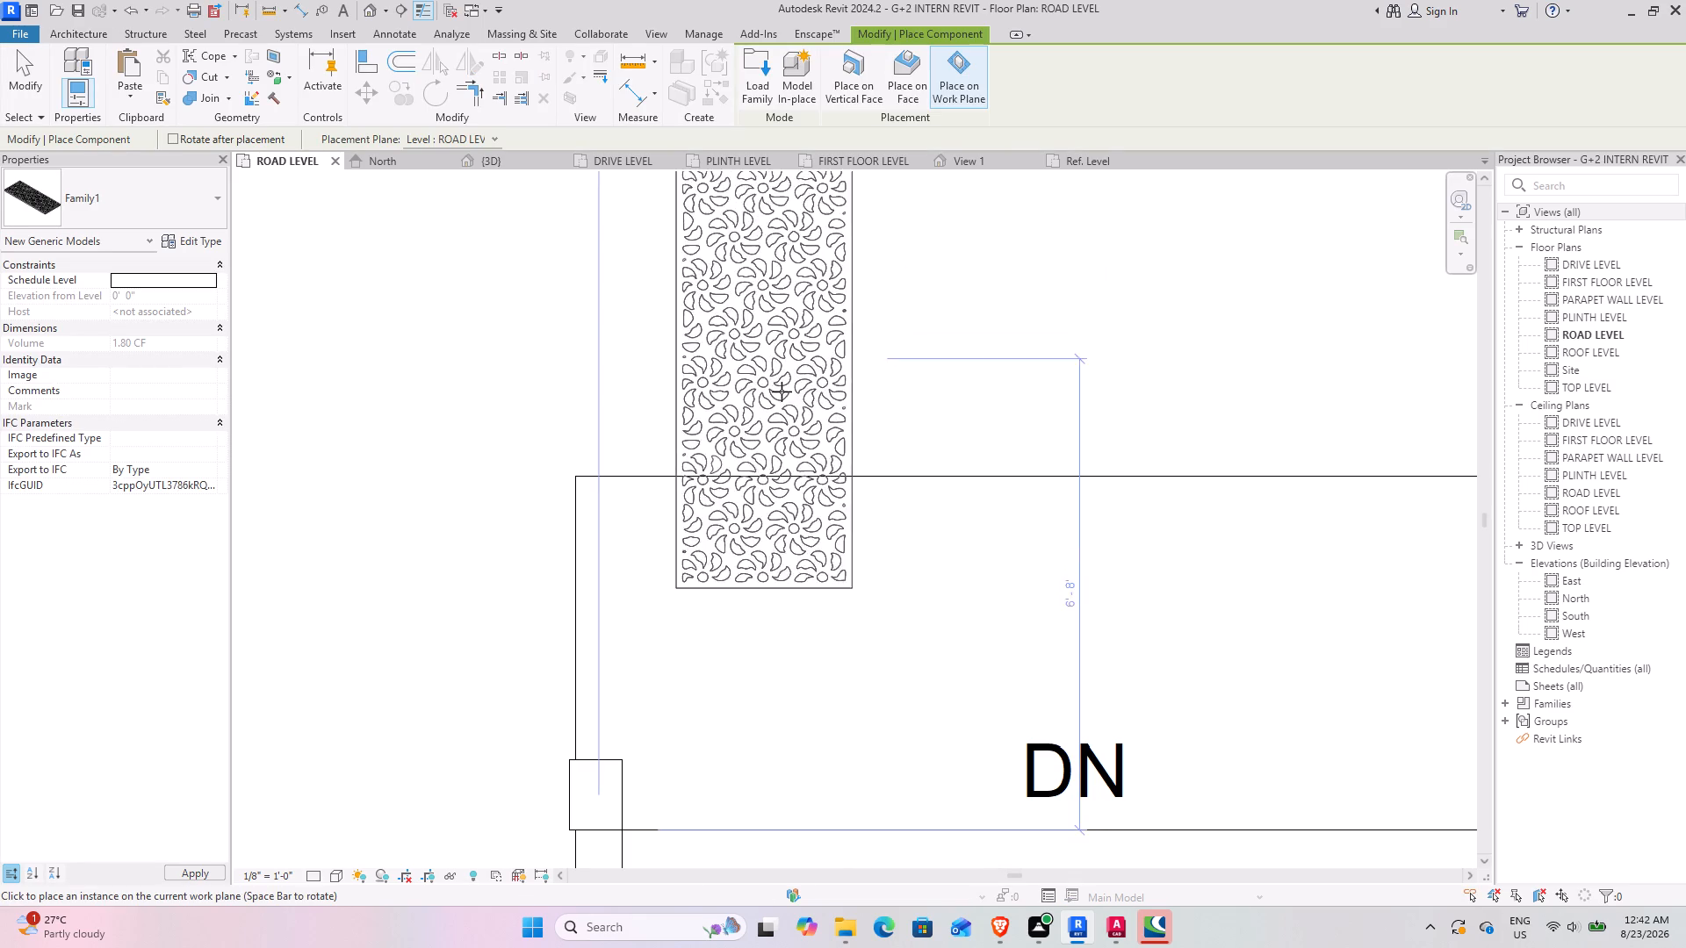
In the 3D view, place one Family1 jali on the face of the first-floor stone-clad wall beside the balcony door.
{"action": "scroll", "coordinate": [865, 438], "scroll_direction": "down", "scroll_amount": 12}
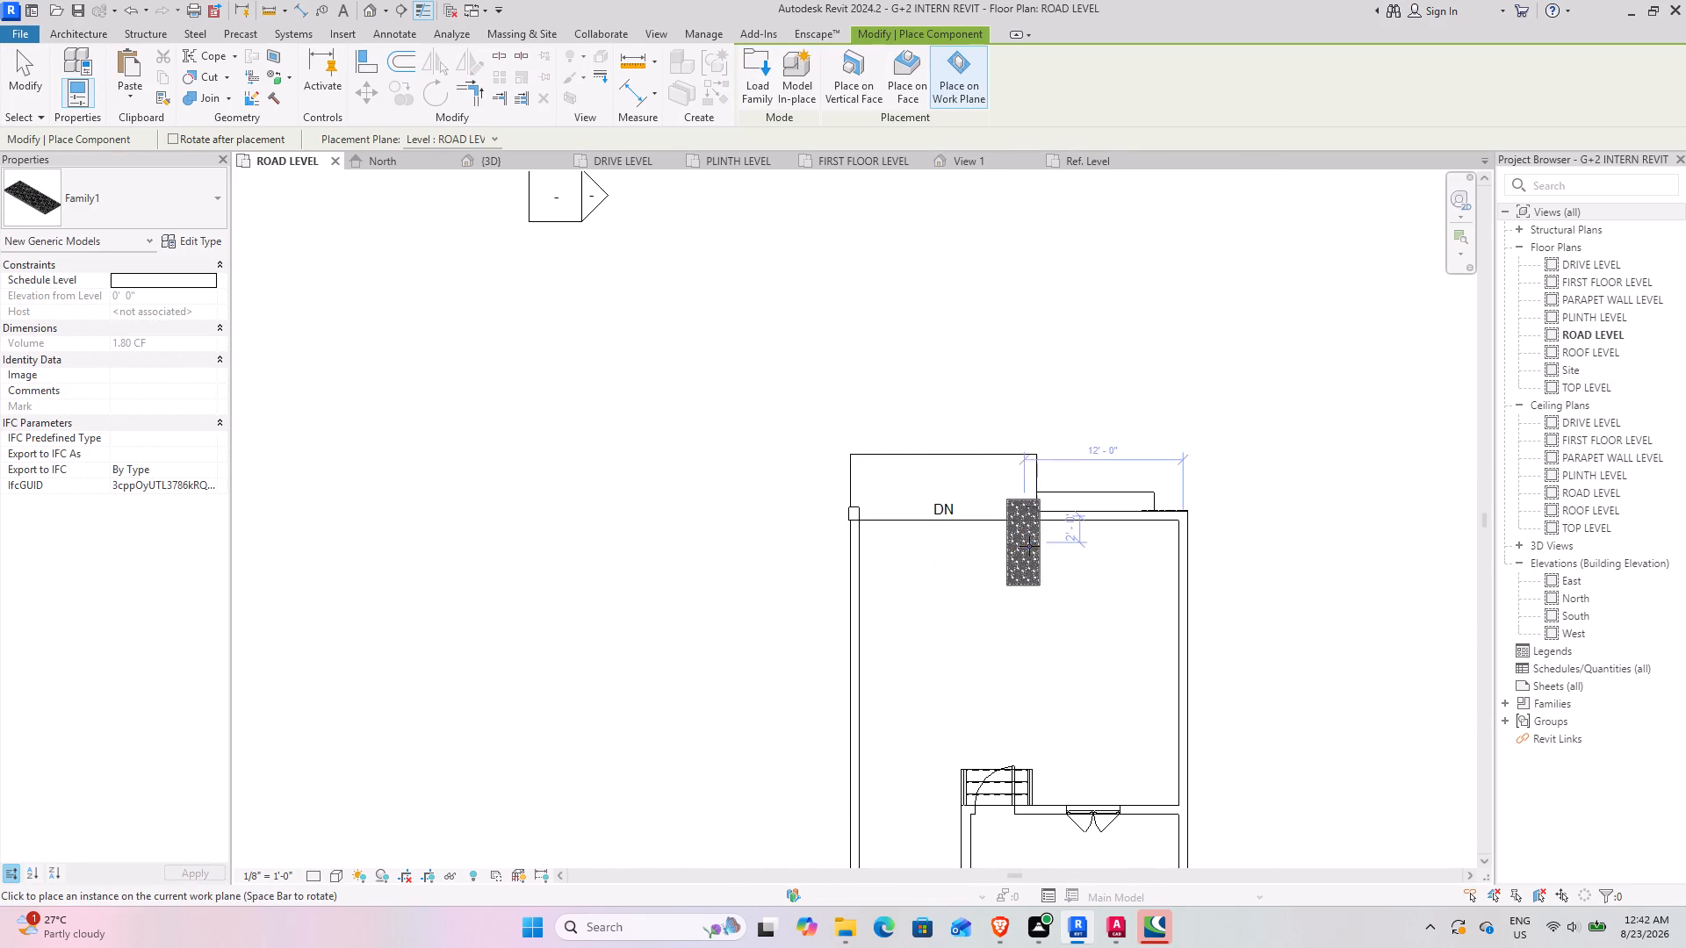
{"action": "middle_click_drag", "start_coordinate": [1017, 535], "coordinate": [817, 314]}
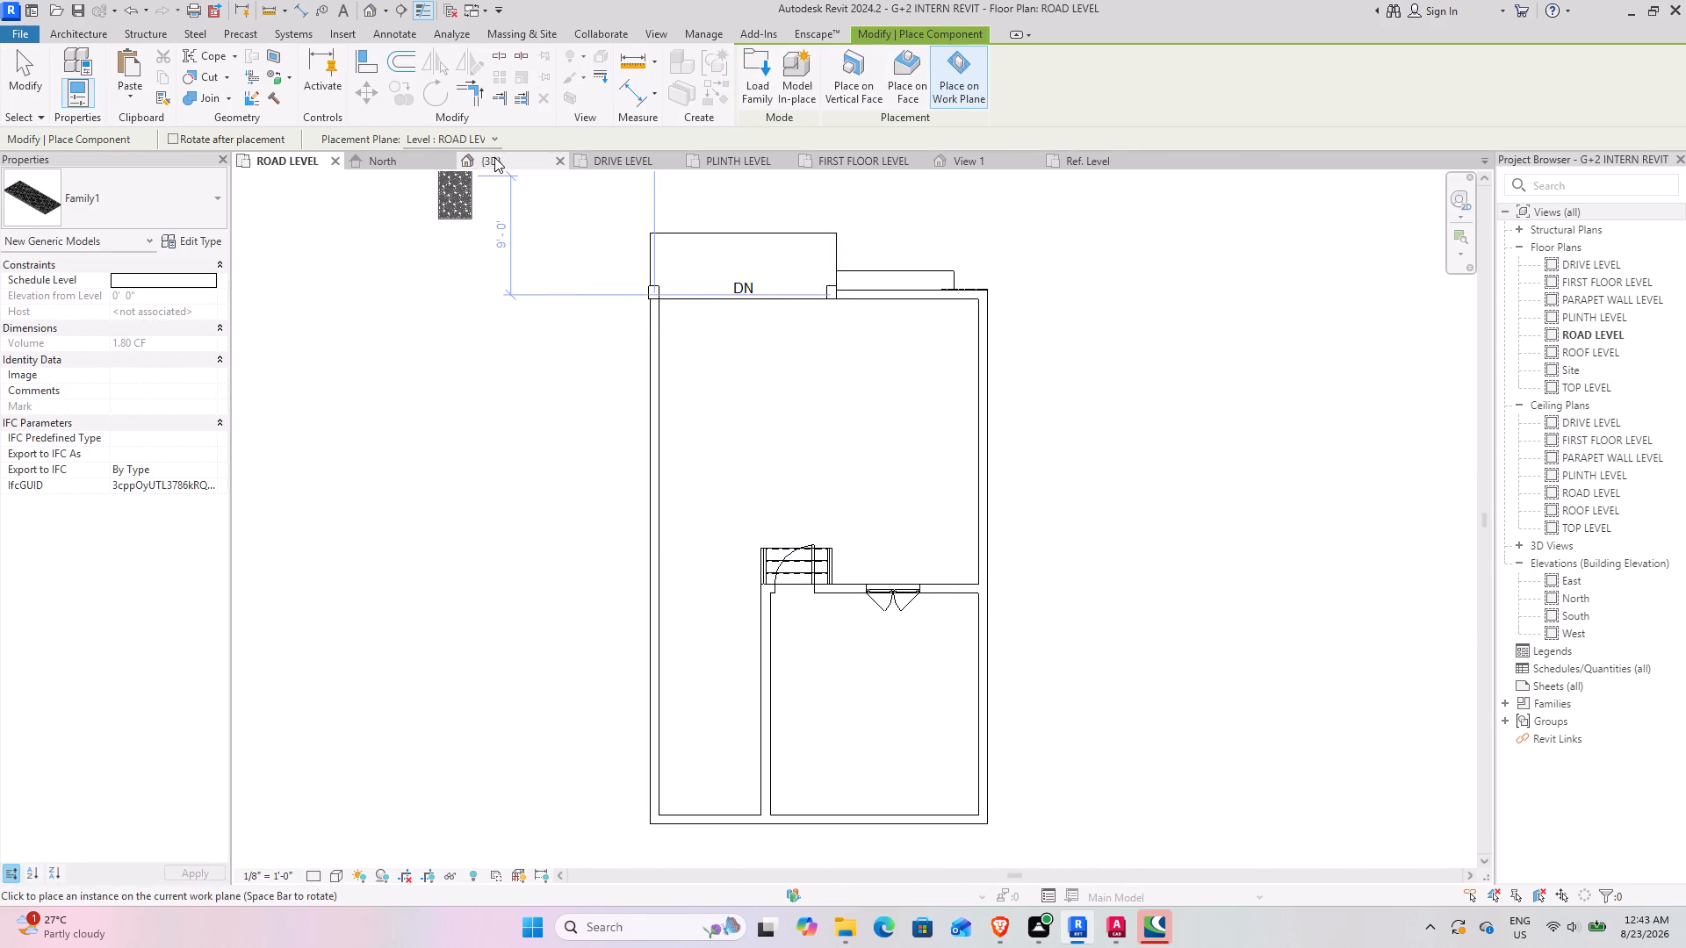
{"action": "left_click", "coordinate": [492, 162]}
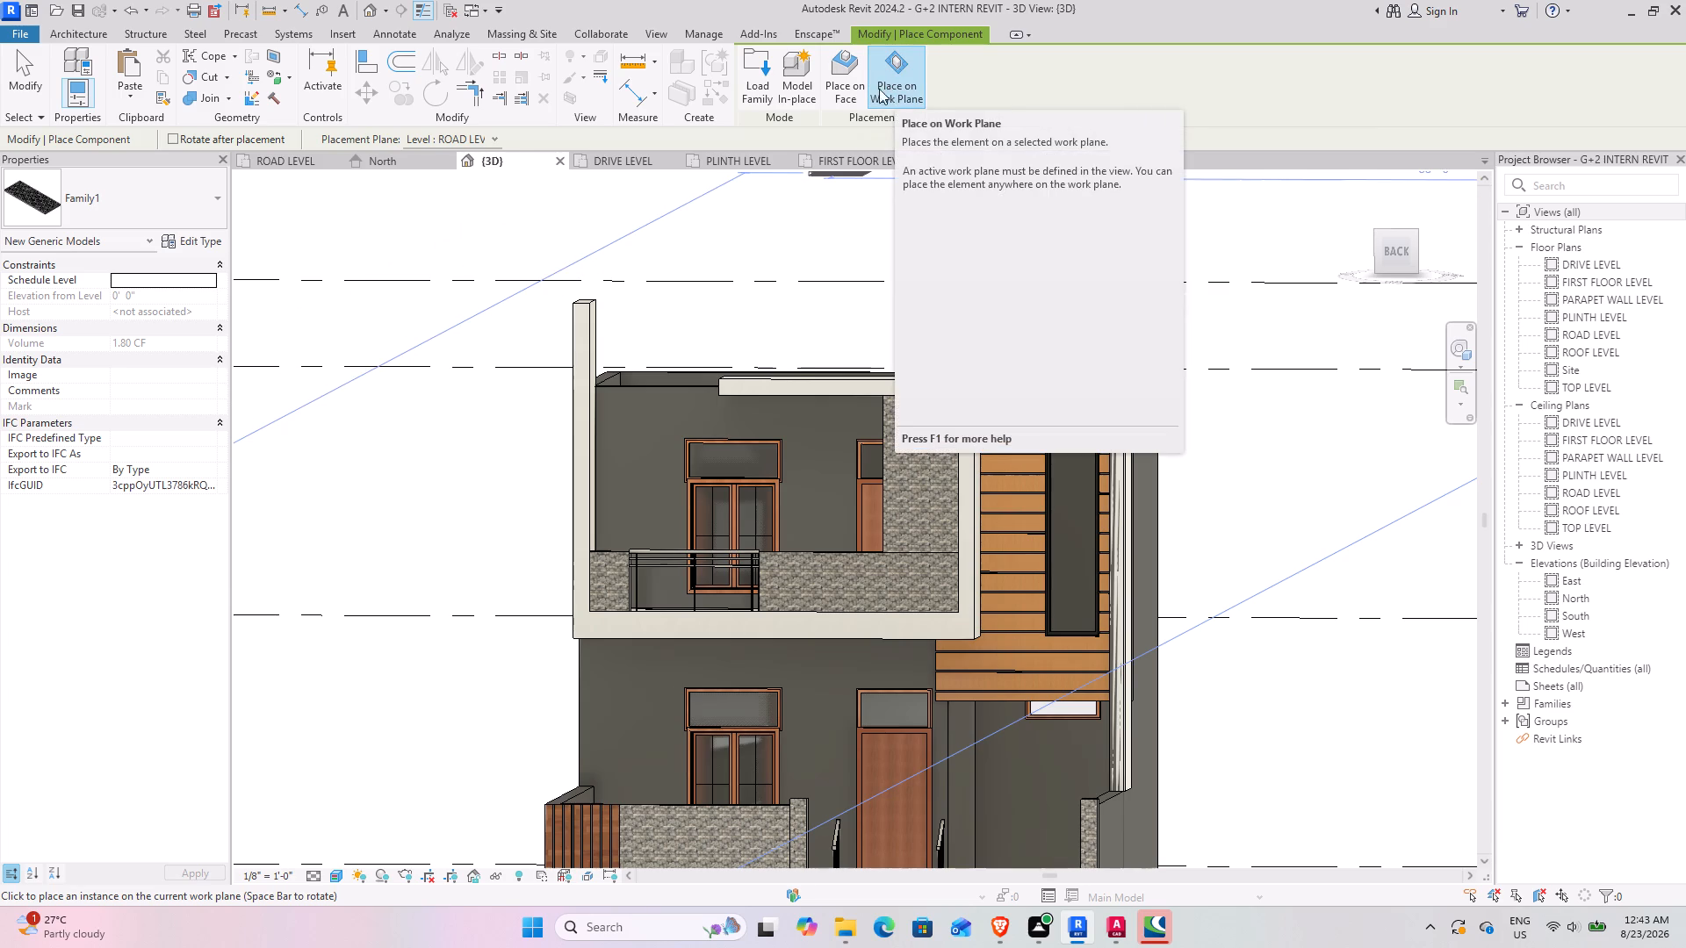
{"action": "left_click", "coordinate": [849, 96]}
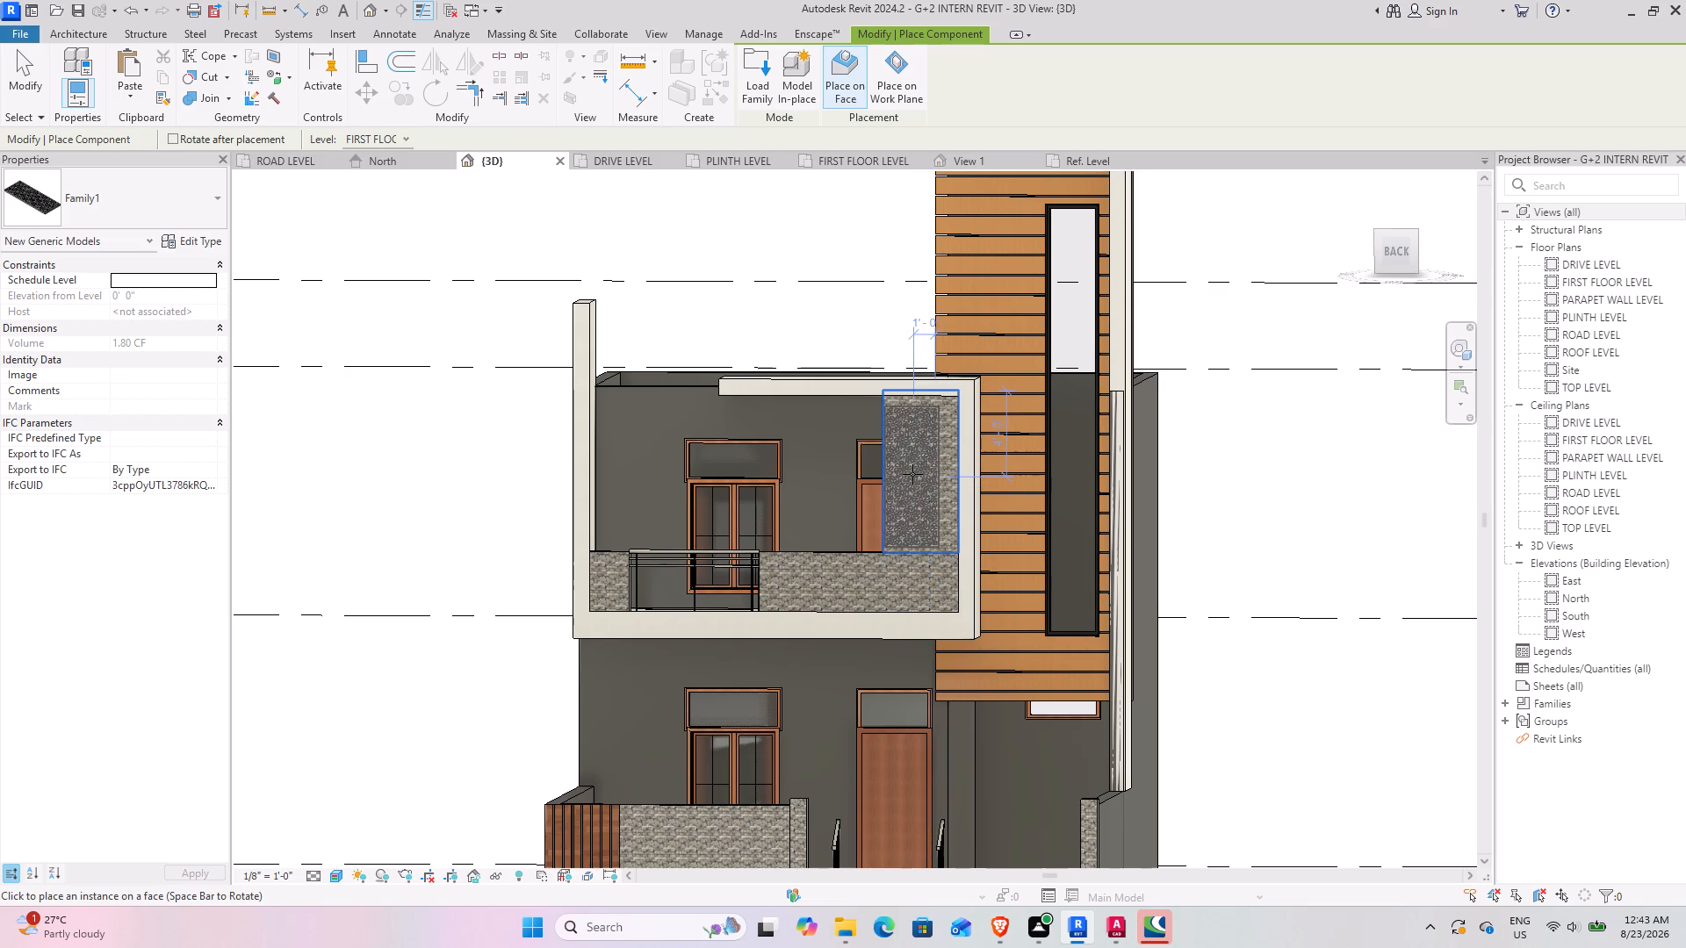
{"action": "left_click", "coordinate": [911, 472]}
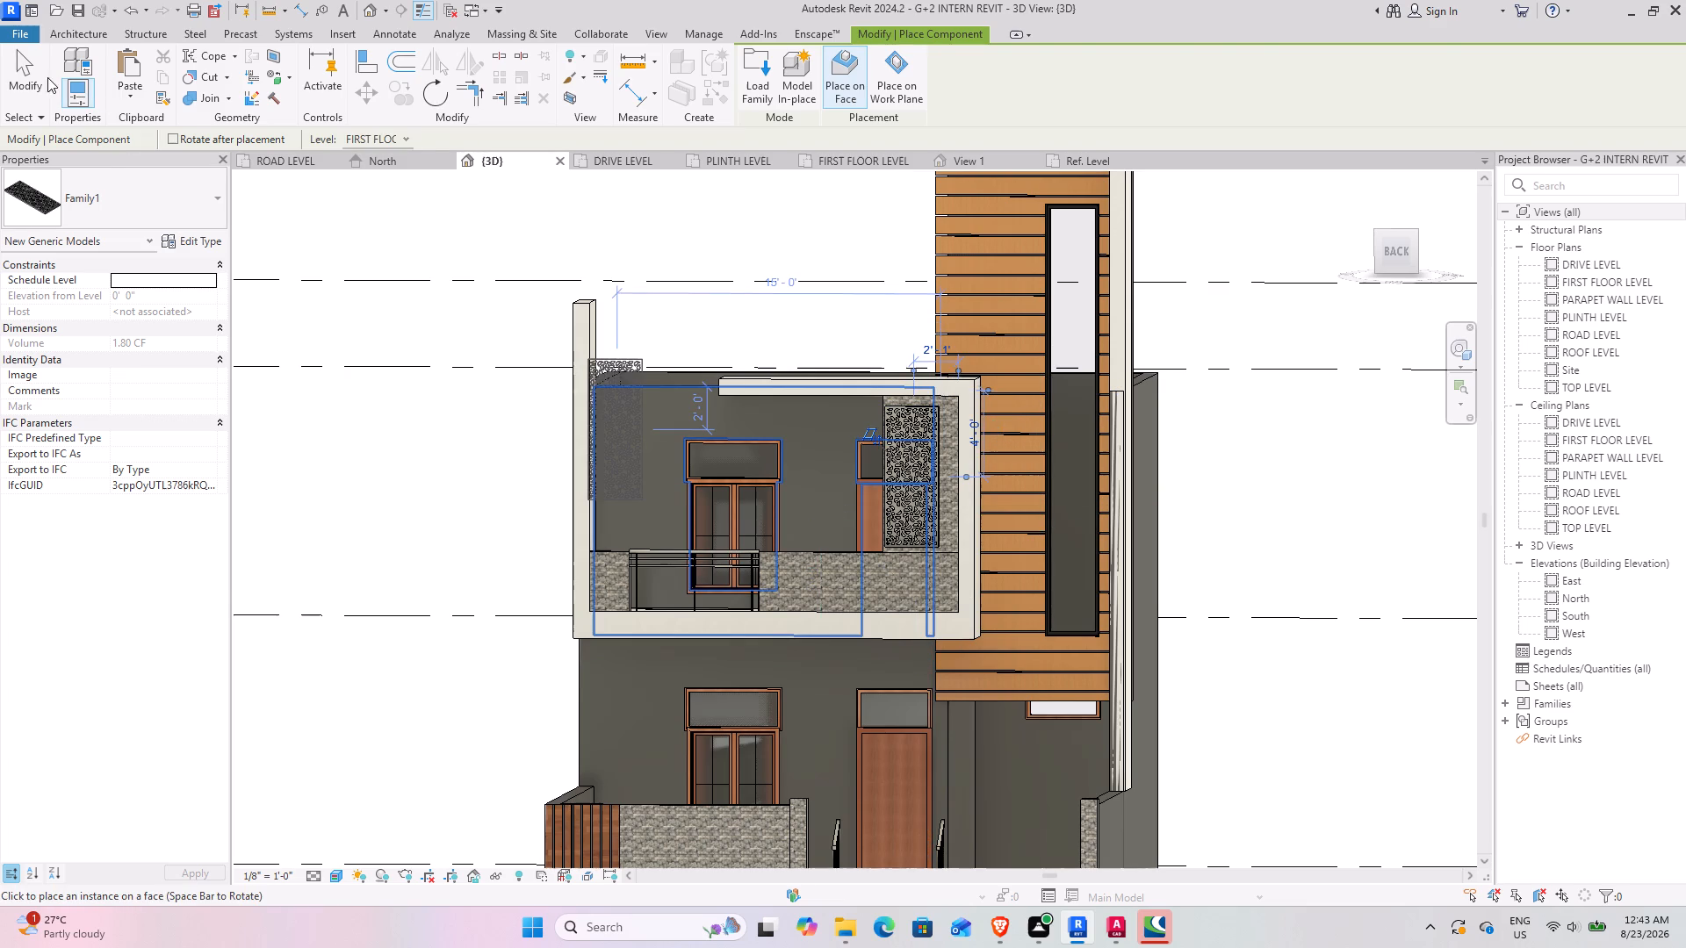
{"action": "left_click", "coordinate": [20, 70]}
Nudge the placed jali right until its centre is about 1'-8" from the stone wall's right edge.
{"action": "scroll", "coordinate": [946, 479], "scroll_direction": "up", "scroll_amount": 6}
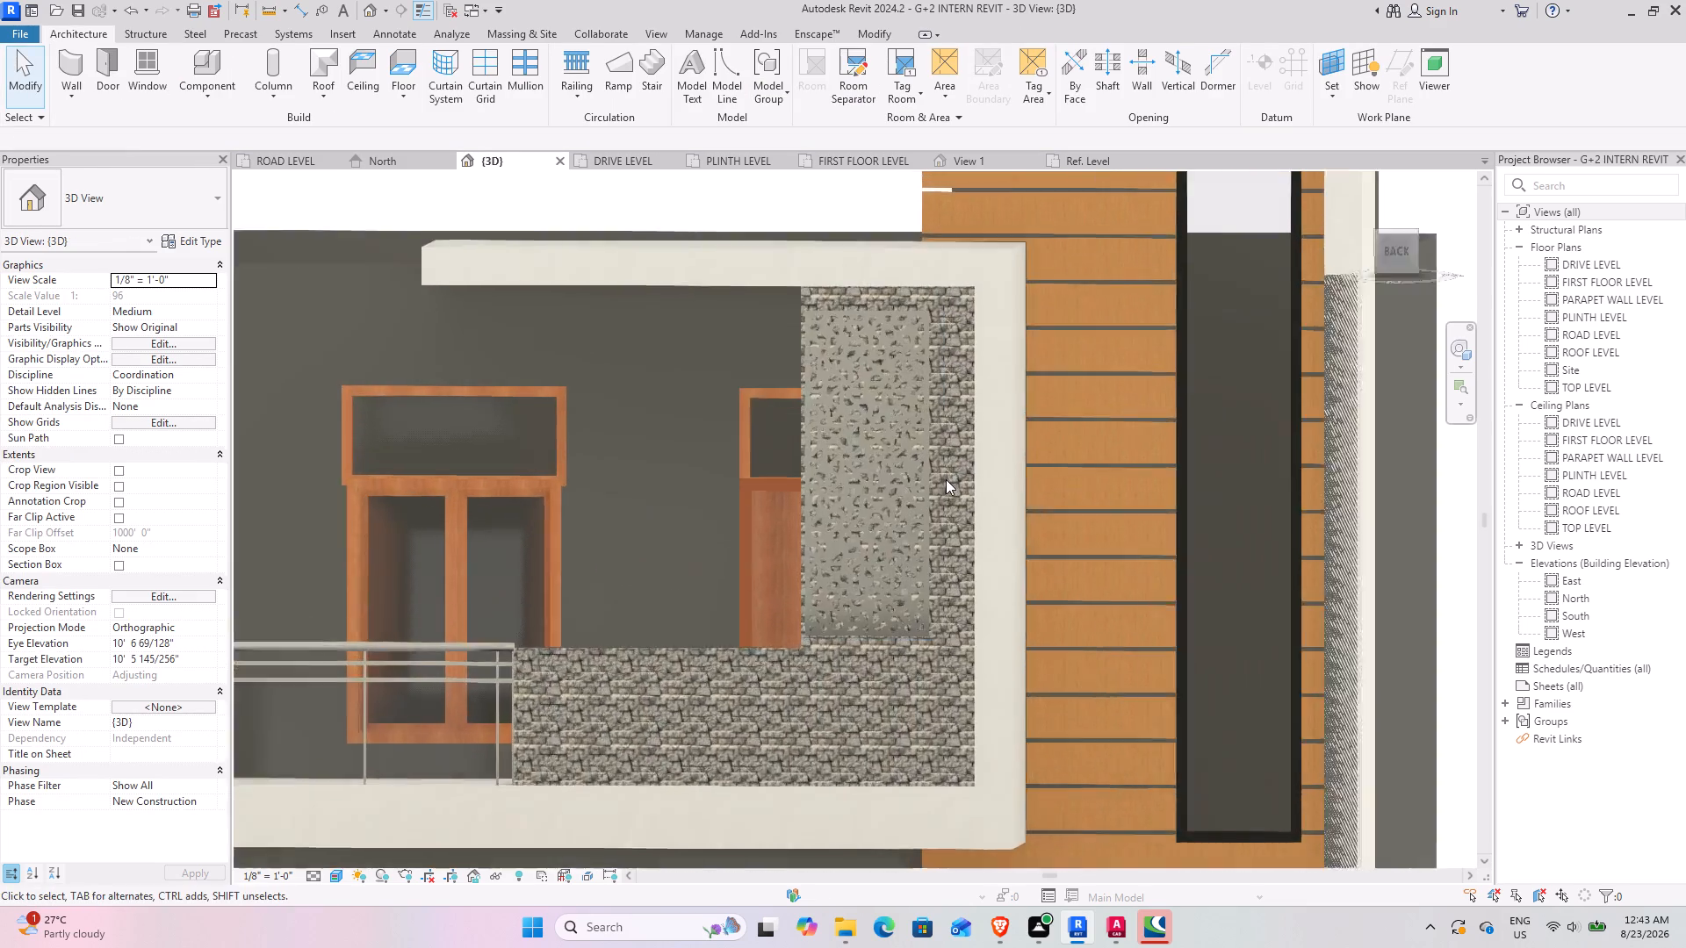
{"action": "scroll", "coordinate": [946, 479], "scroll_direction": "up", "scroll_amount": 5}
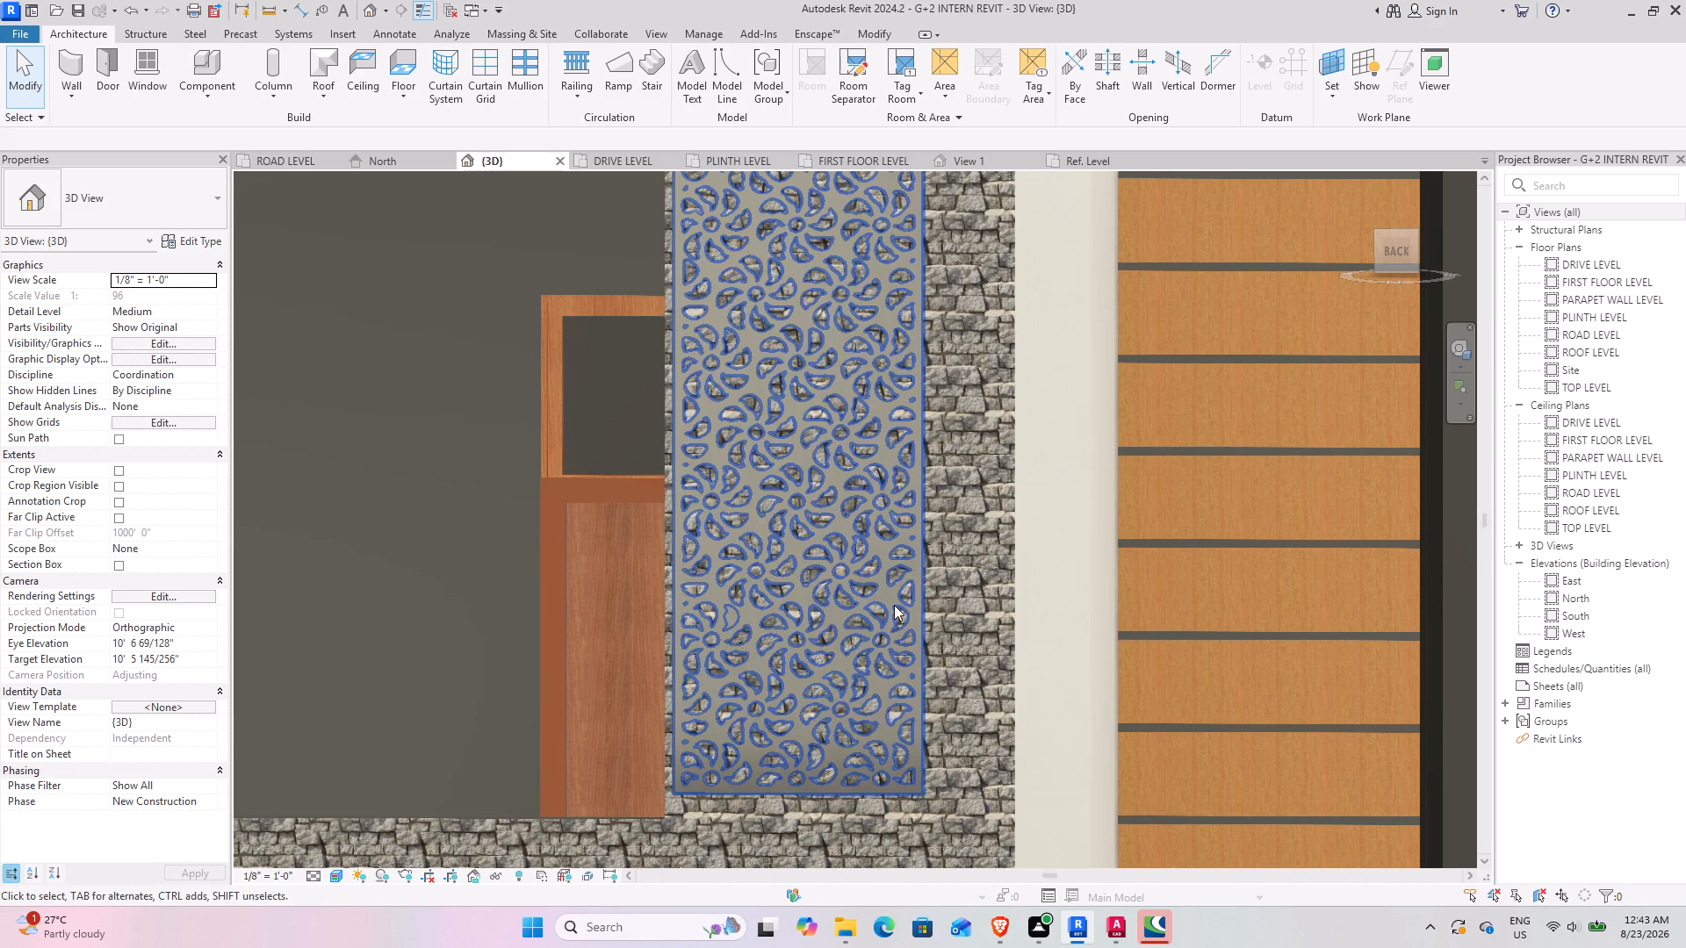
{"action": "left_click", "coordinate": [911, 649]}
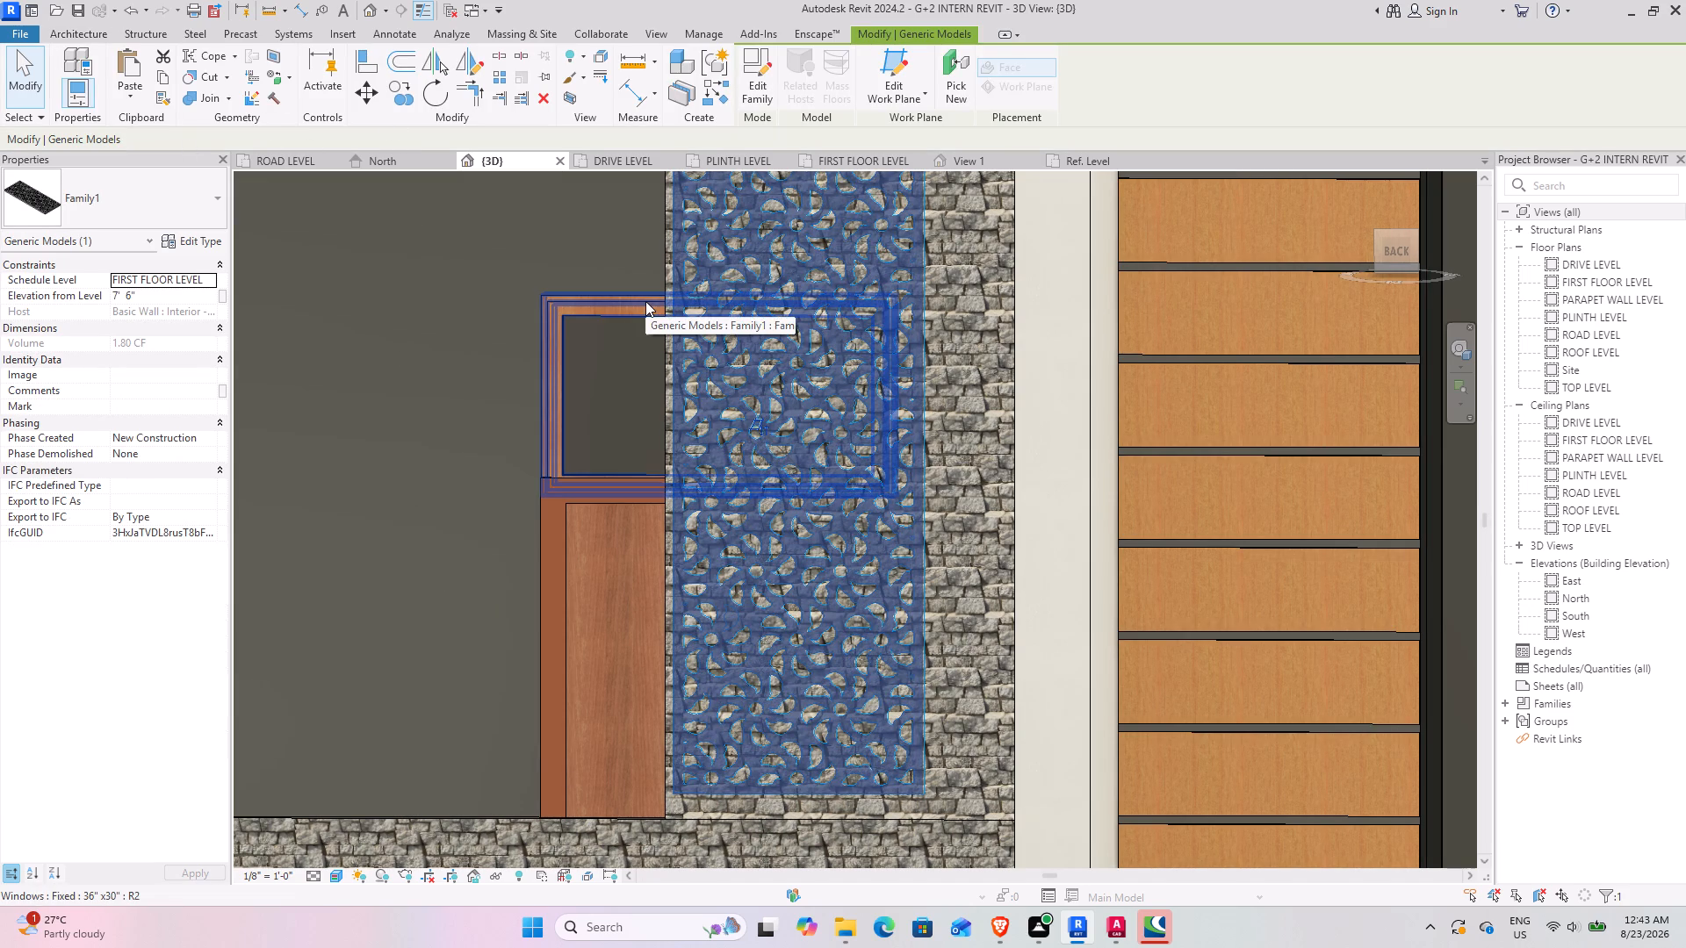
{"action": "key", "text": "Right"}
{"action": "key", "text": "Right"}
{"action": "key", "text": "Right"}
{"action": "key", "text": "Right"}
{"action": "key", "text": "Right"}
{"action": "key", "text": "Right"}
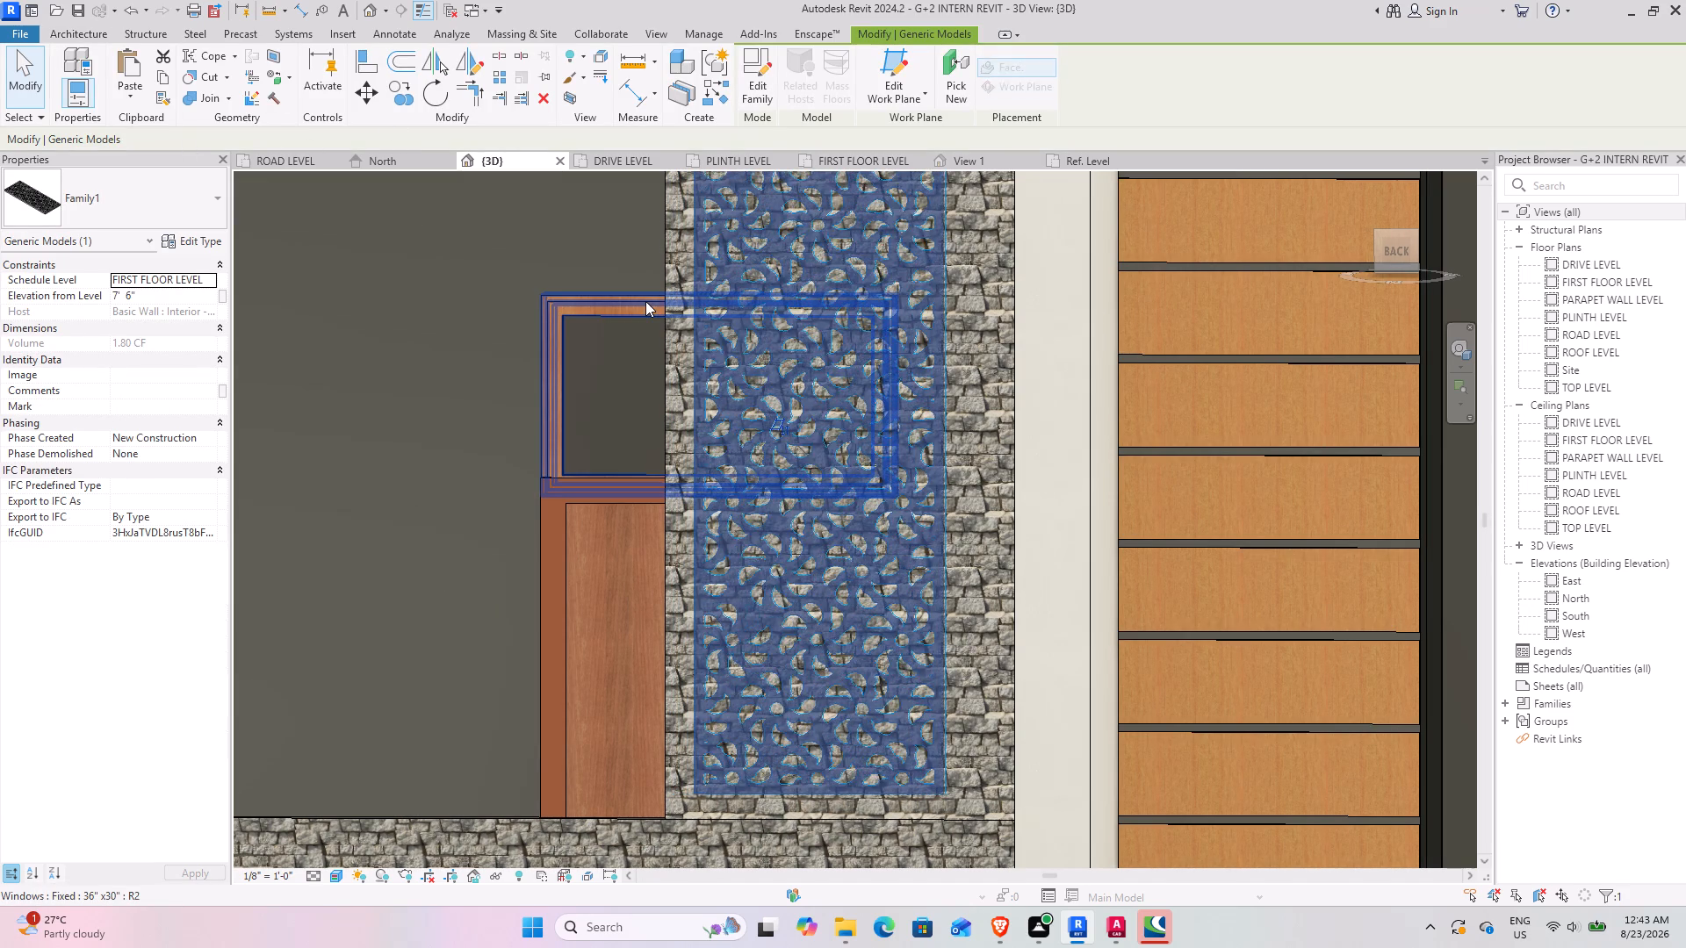
{"action": "key", "text": "Right"}
{"action": "key", "text": "Right"}
{"action": "key", "text": "Right"}
{"action": "key", "text": "Right"}
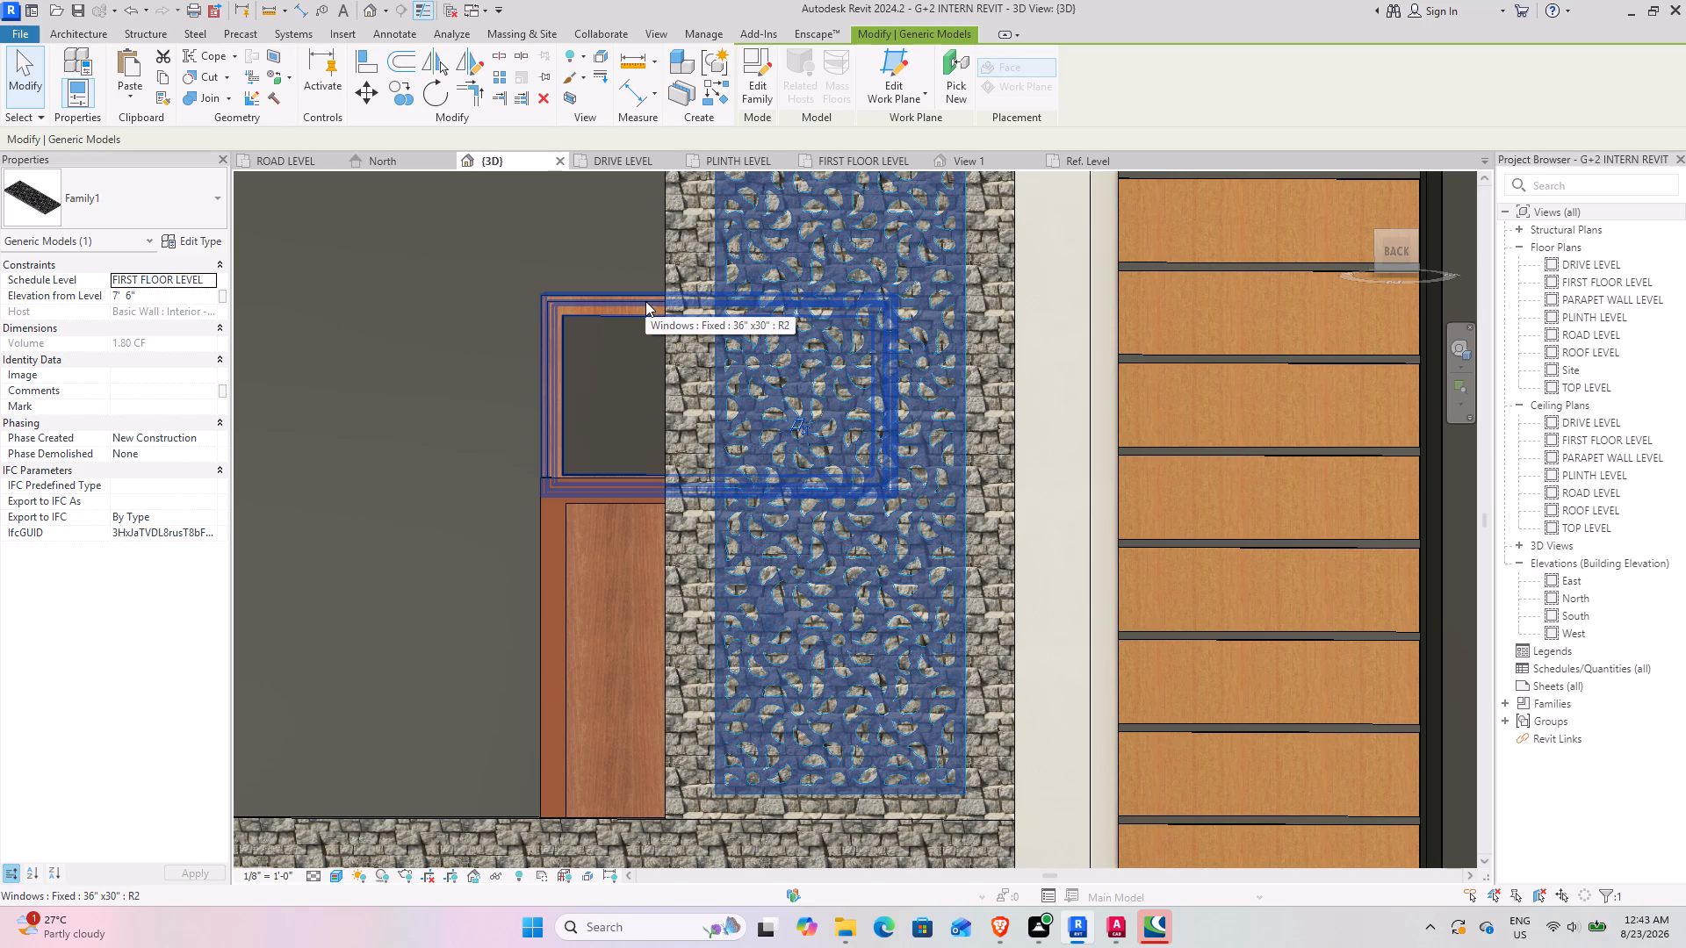
Nudge the jali up on the stone wall to an elevation of 7' 8 1/4" from the first floor level.
{"action": "scroll", "coordinate": [670, 345], "scroll_direction": "down", "scroll_amount": 3}
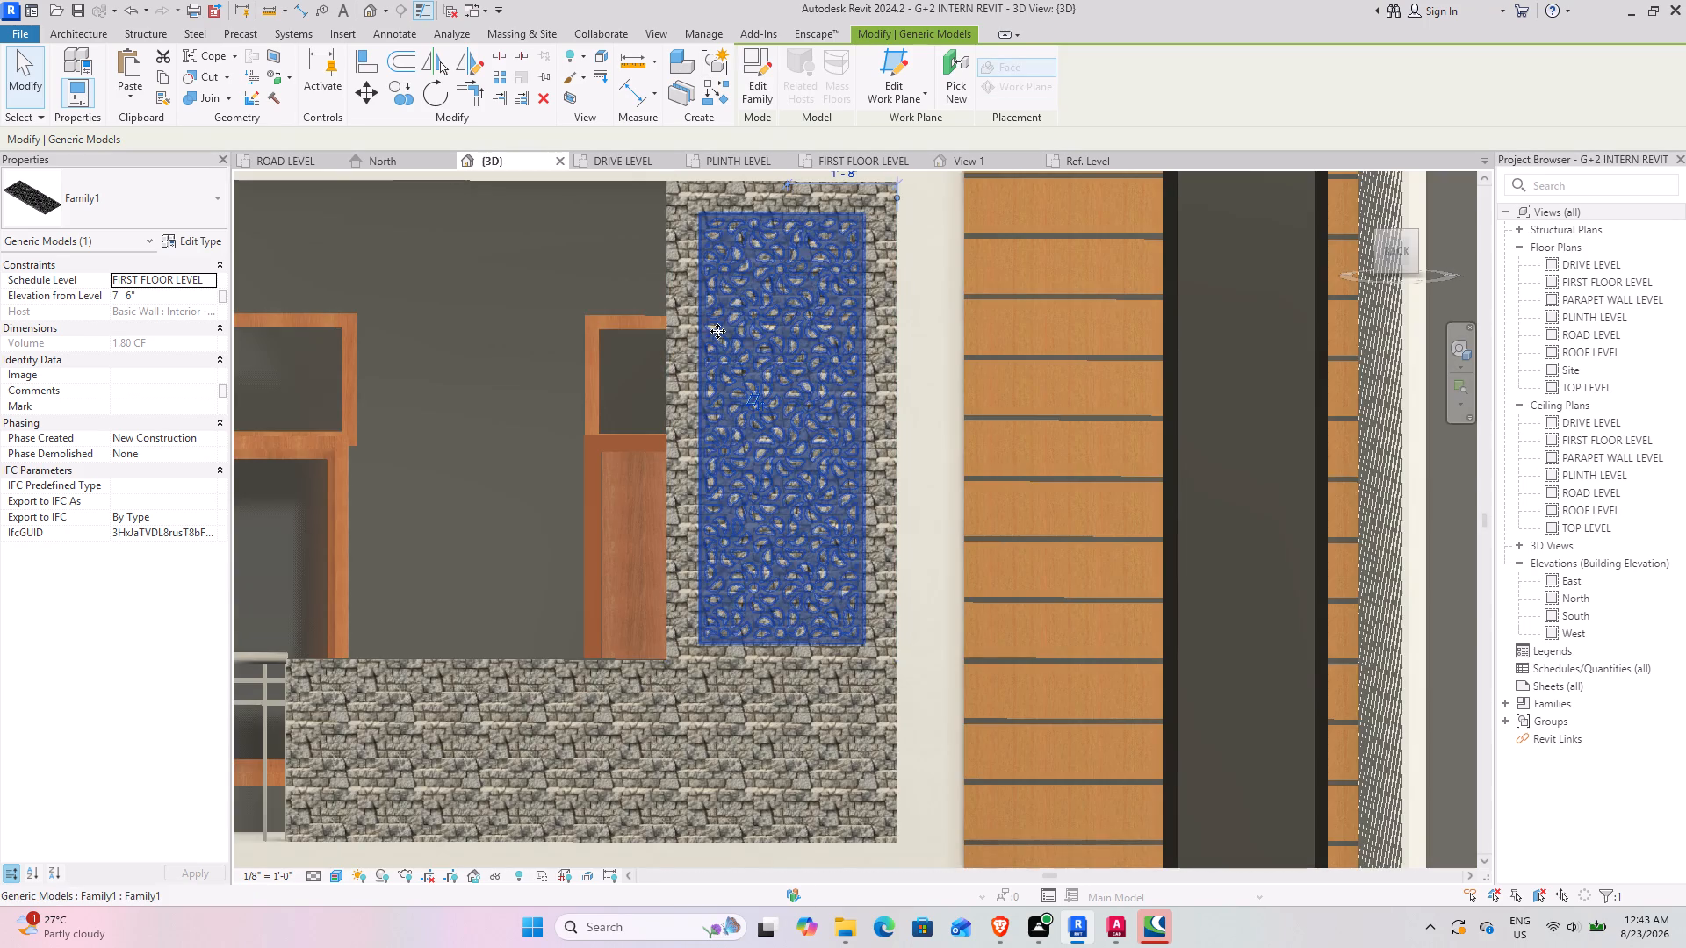
{"action": "middle_click_drag", "start_coordinate": [717, 335], "coordinate": [732, 479]}
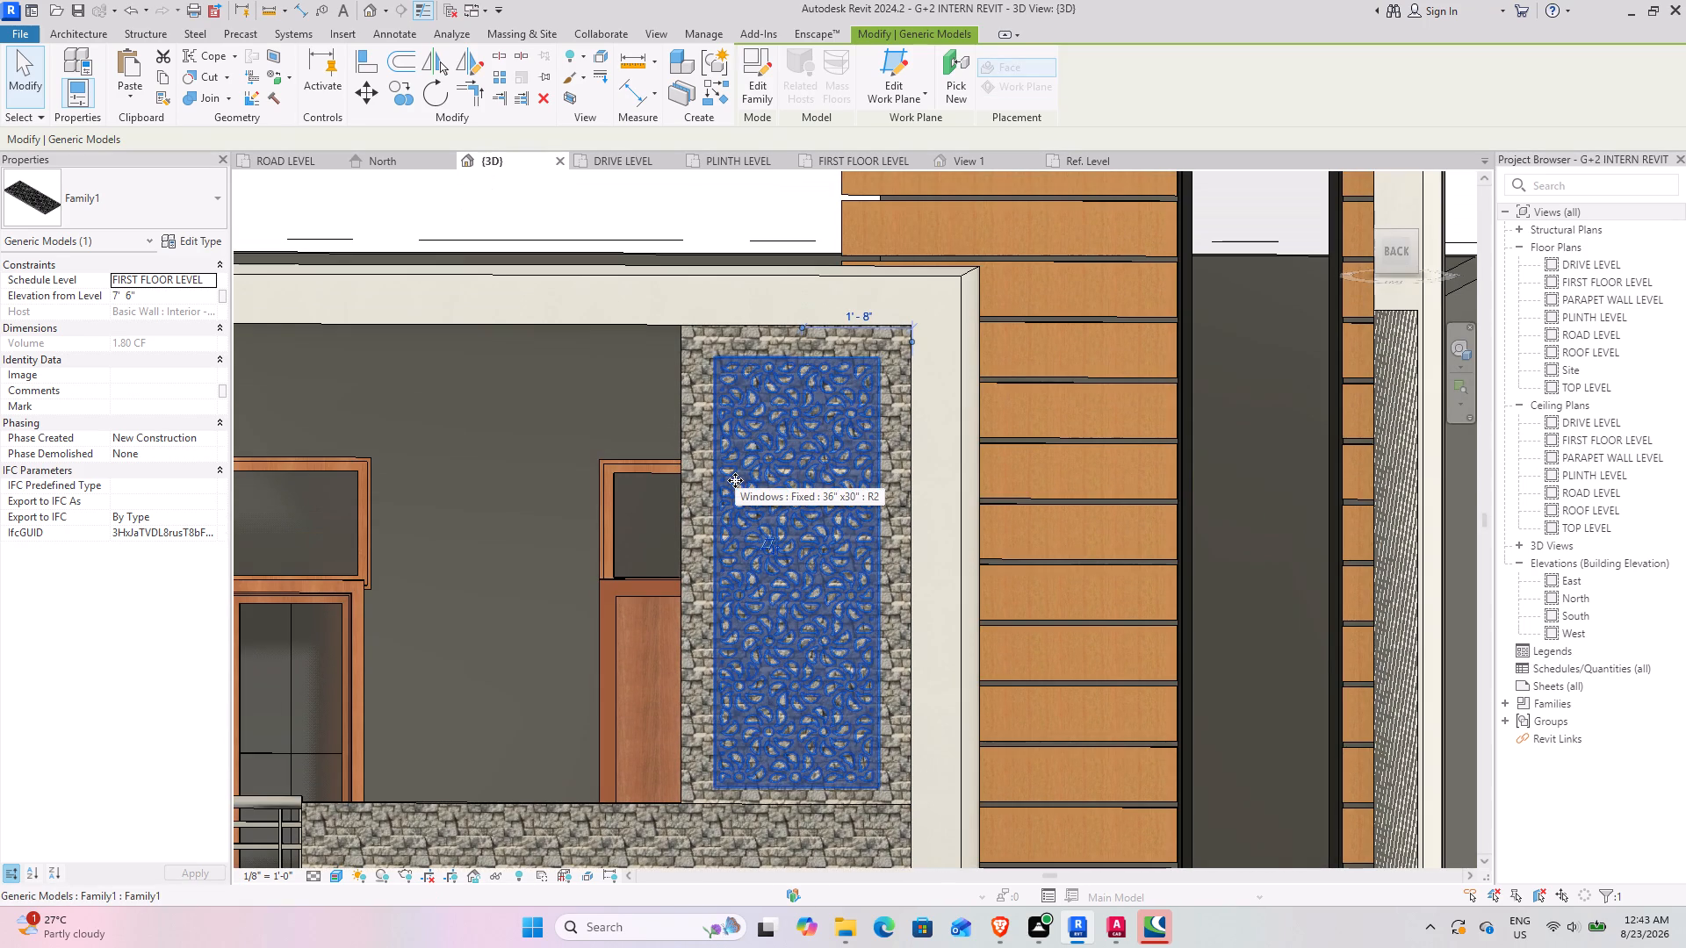
{"action": "key", "text": "Up"}
{"action": "key", "text": "Up"}
{"action": "key", "text": "Up"}
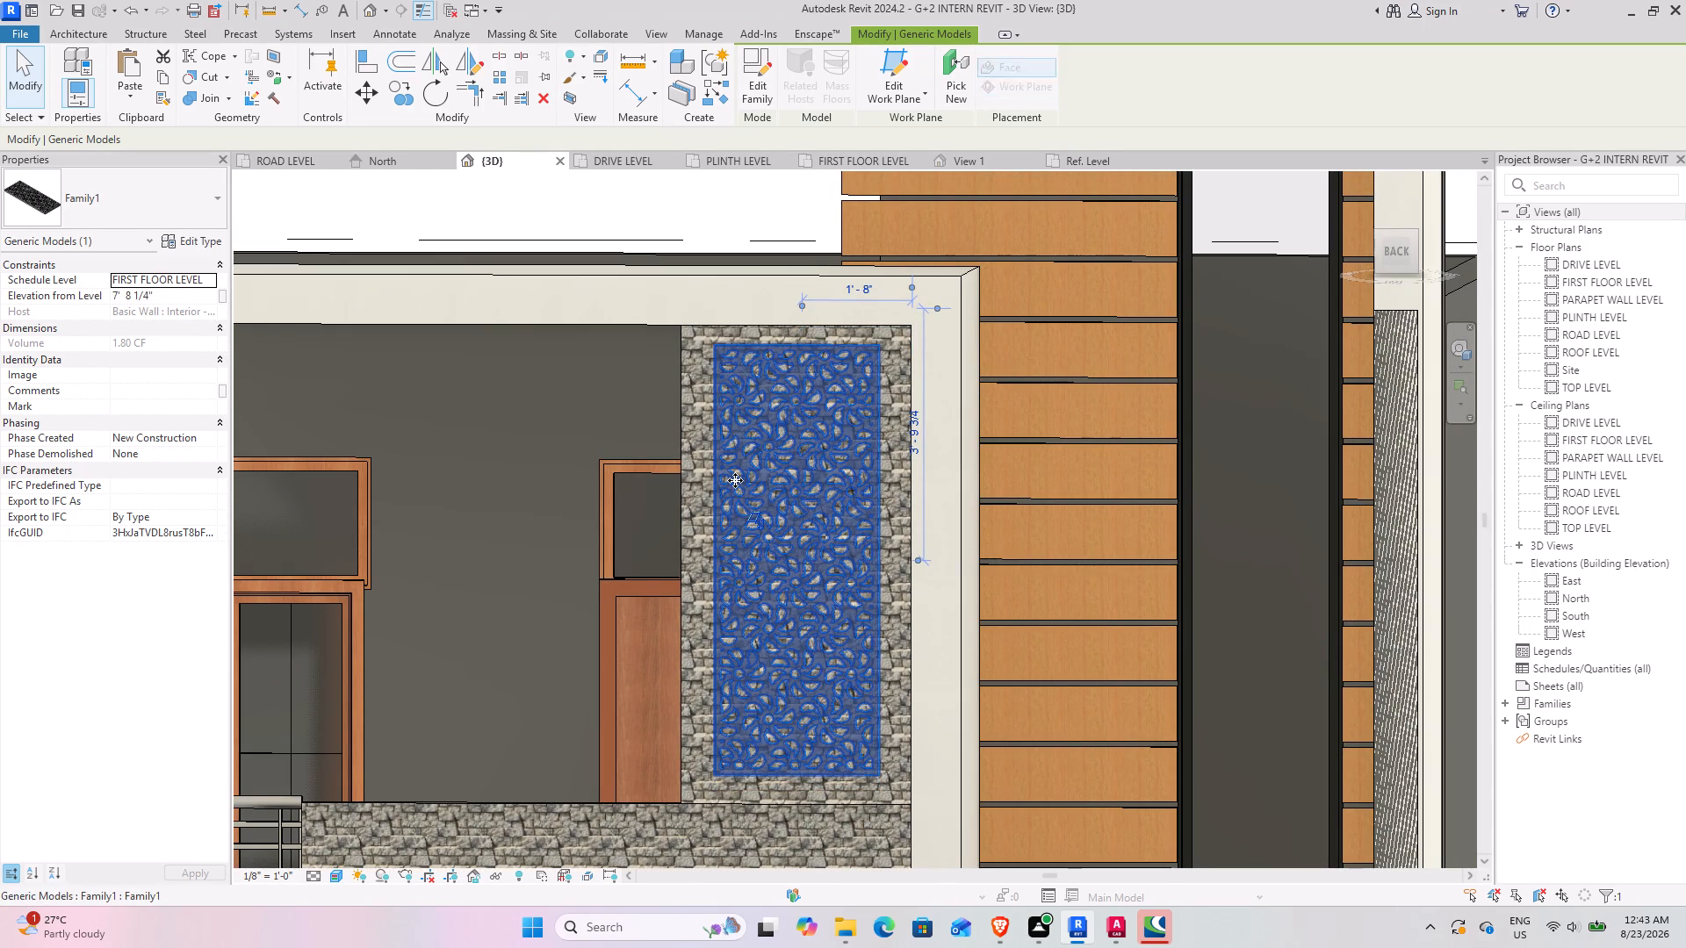
Nudge the jali vertically on the stone wall to an elevation of 7' 7 1/2" from the first floor level.
{"action": "key", "text": "Up"}
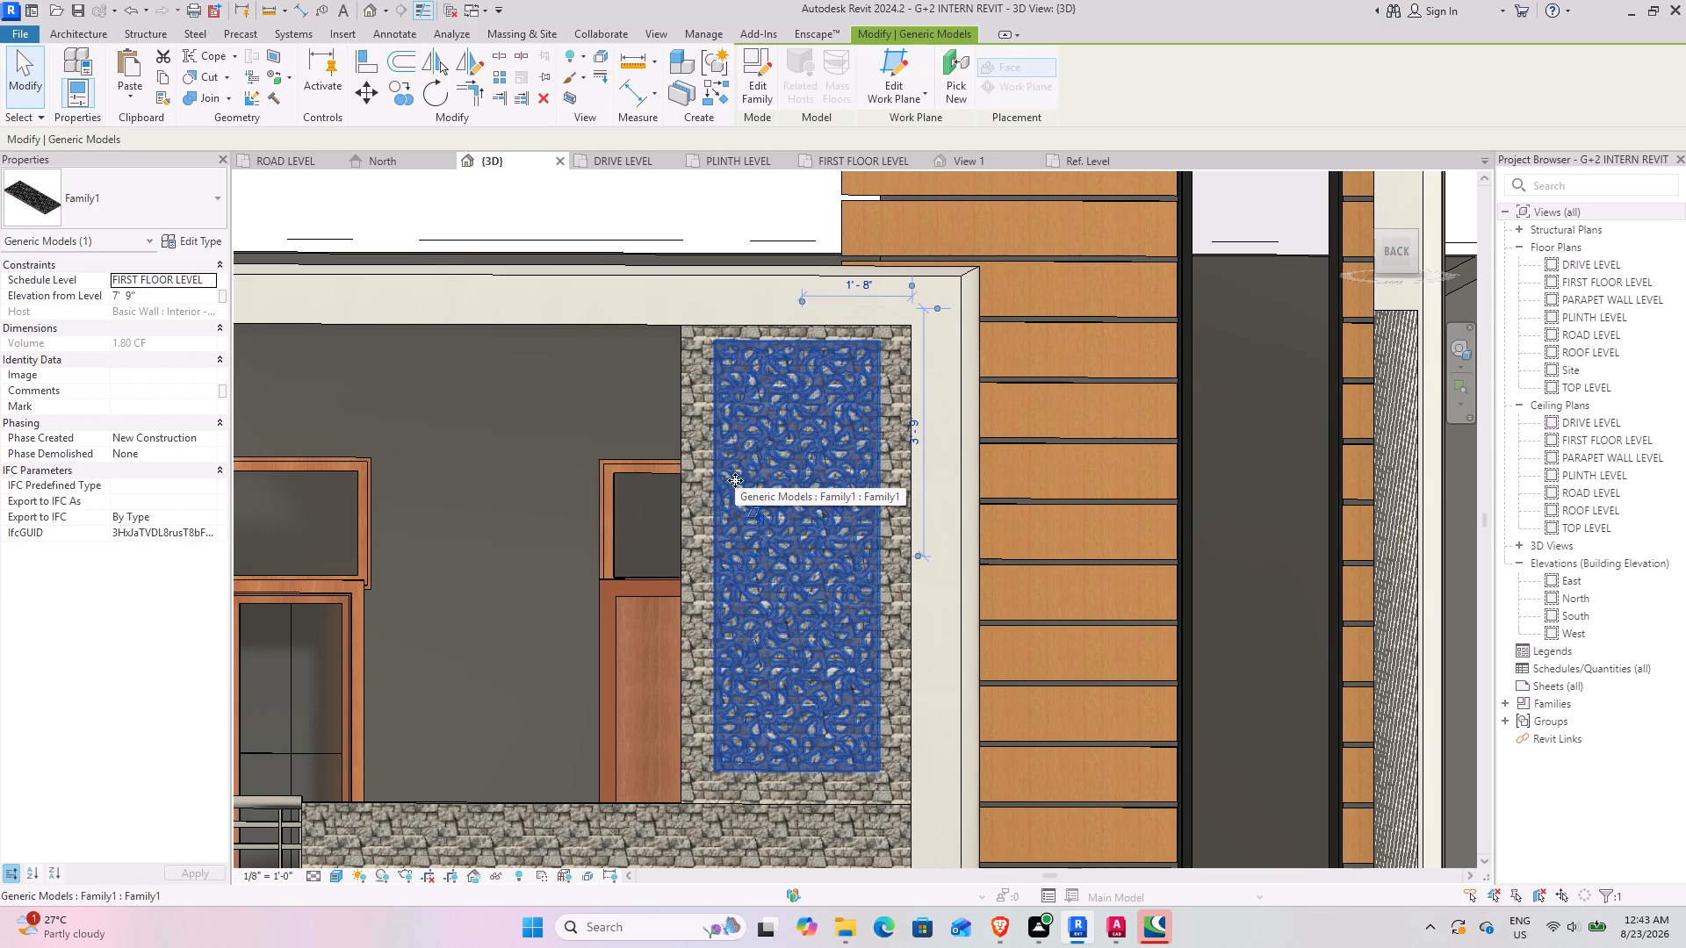
{"action": "key", "text": "Down"}
{"action": "key", "text": "Down"}
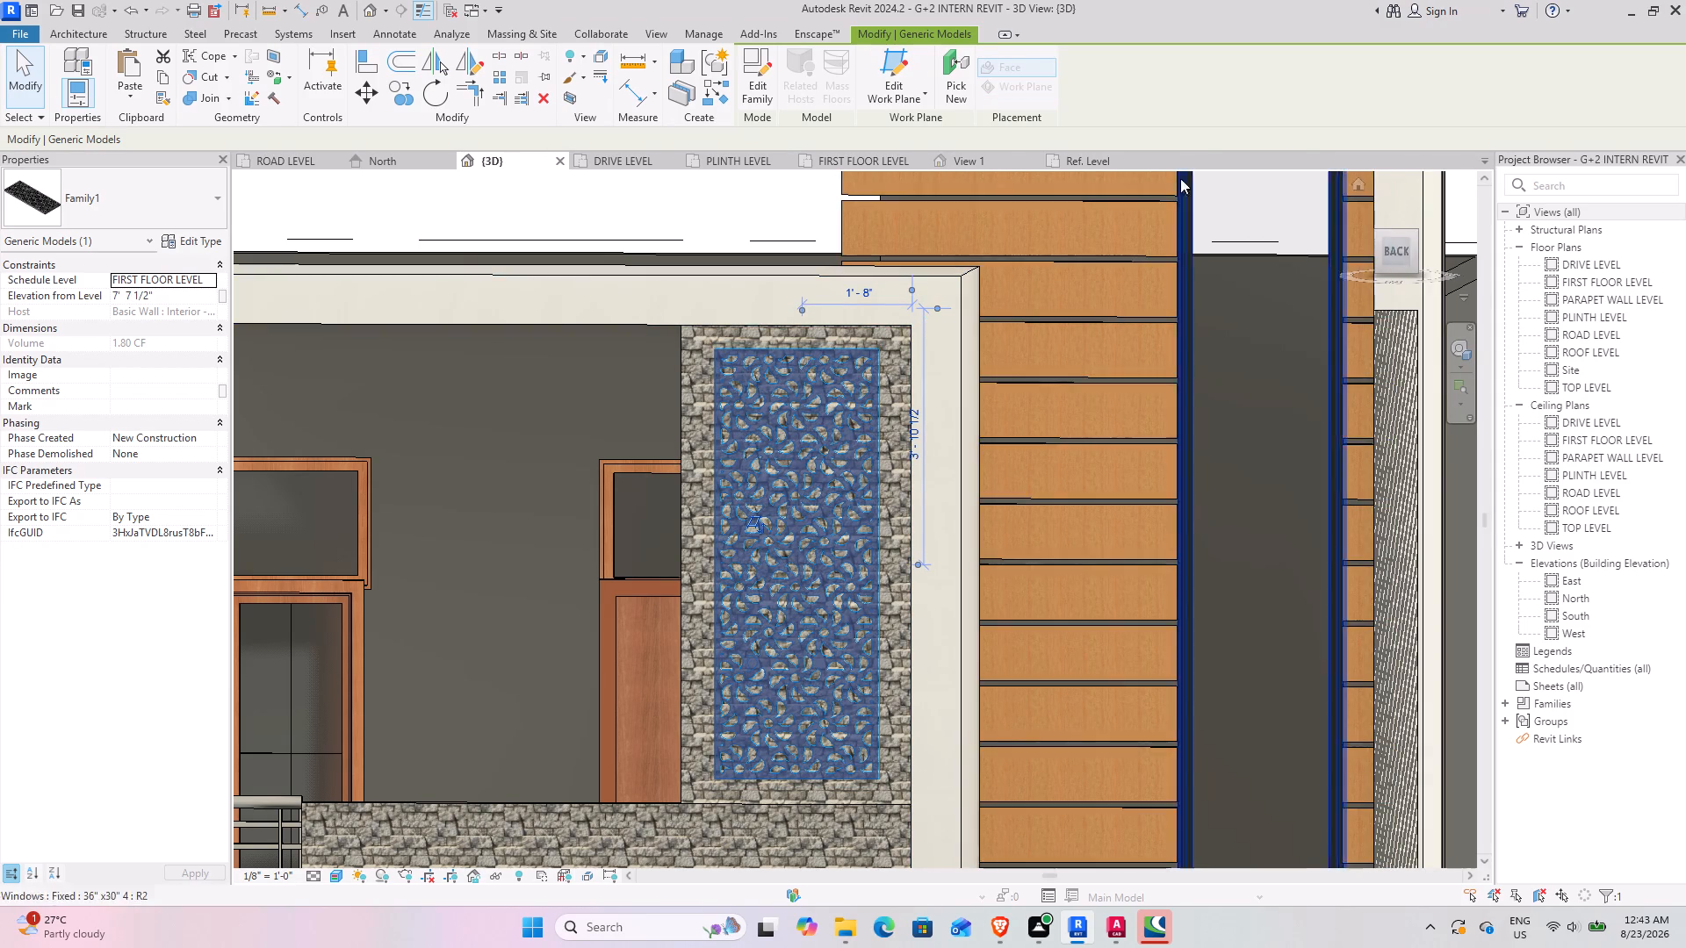
Cut a rectangular wall opening in the first-floor stone wall behind the jali, matching the panel from its upper corner to the diagonally opposite one.
{"action": "left_click_drag", "start_coordinate": [1402, 235], "coordinate": [1423, 860]}
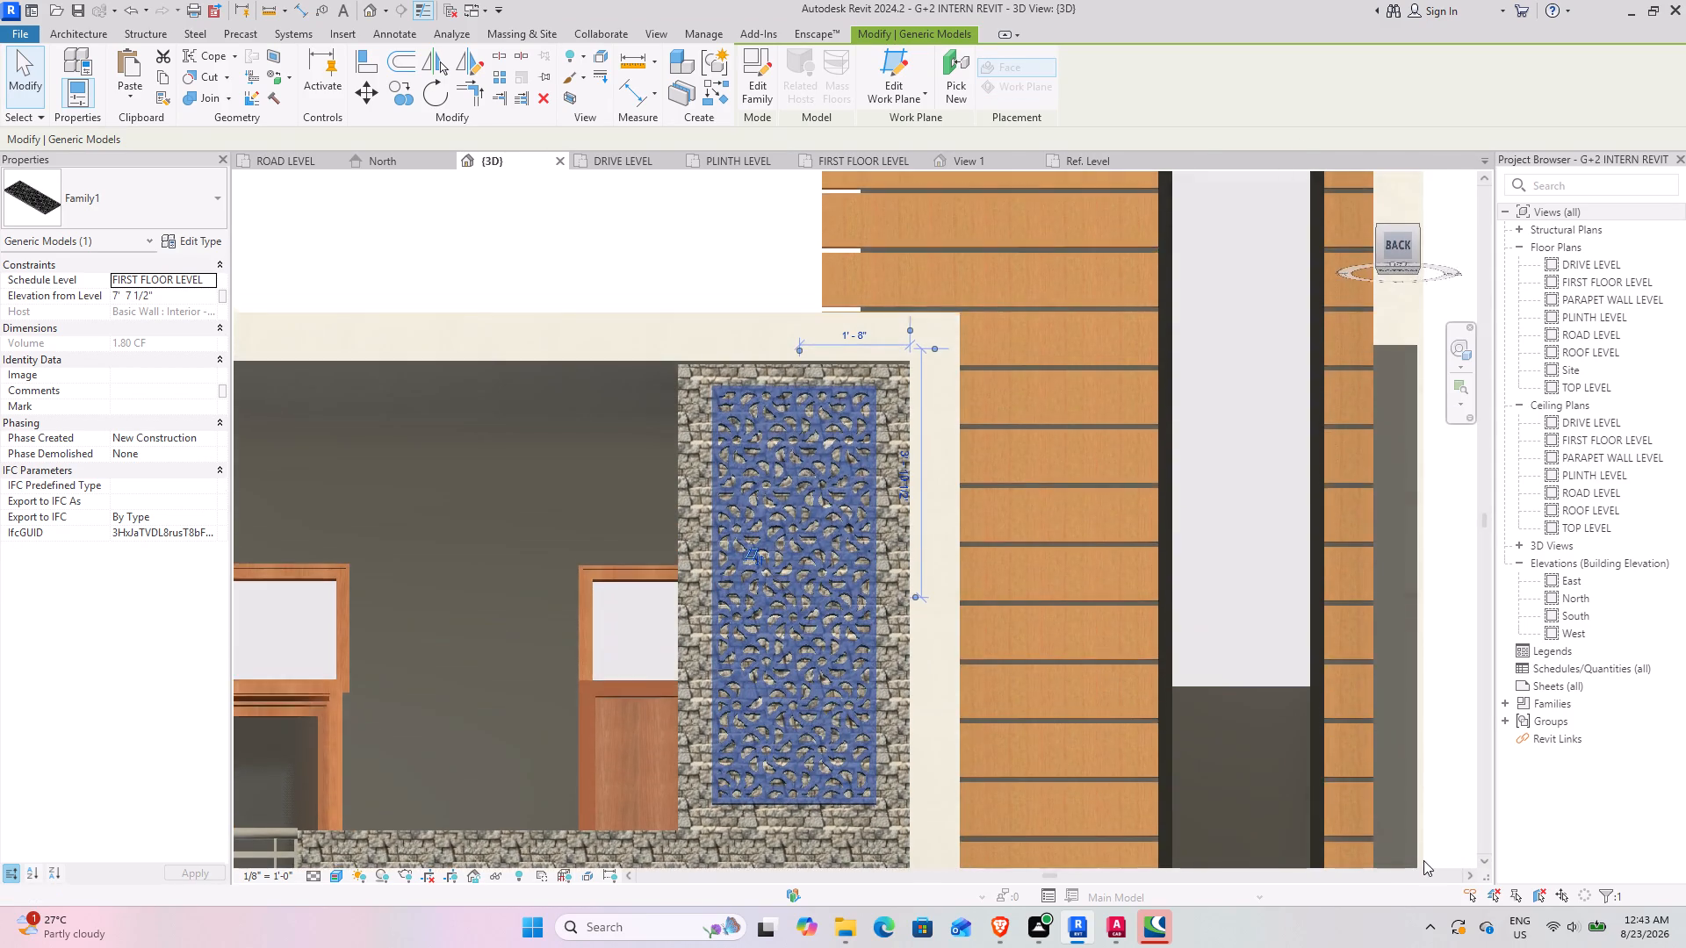
{"action": "left_click_drag", "start_coordinate": [1423, 860], "coordinate": [1434, 220]}
{"action": "scroll", "coordinate": [702, 413], "scroll_direction": "up", "scroll_amount": 3}
{"action": "left_click", "coordinate": [671, 377]}
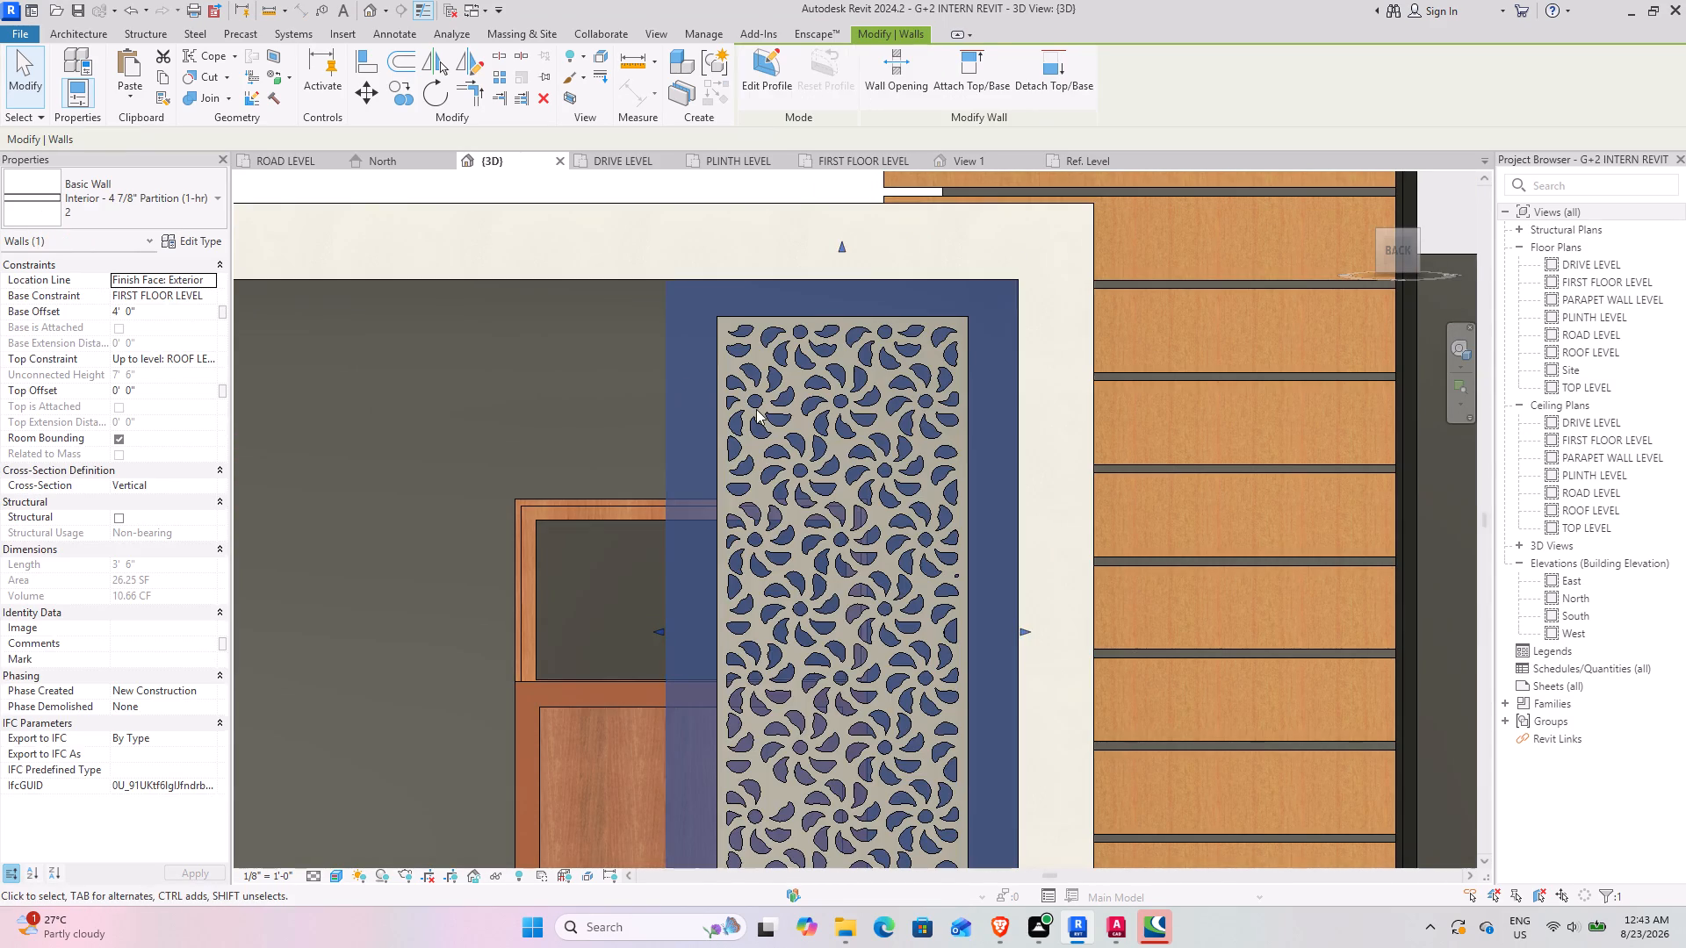
{"action": "scroll", "coordinate": [757, 411], "scroll_direction": "down", "scroll_amount": 4}
{"action": "middle_click_drag", "start_coordinate": [814, 457], "coordinate": [783, 413]}
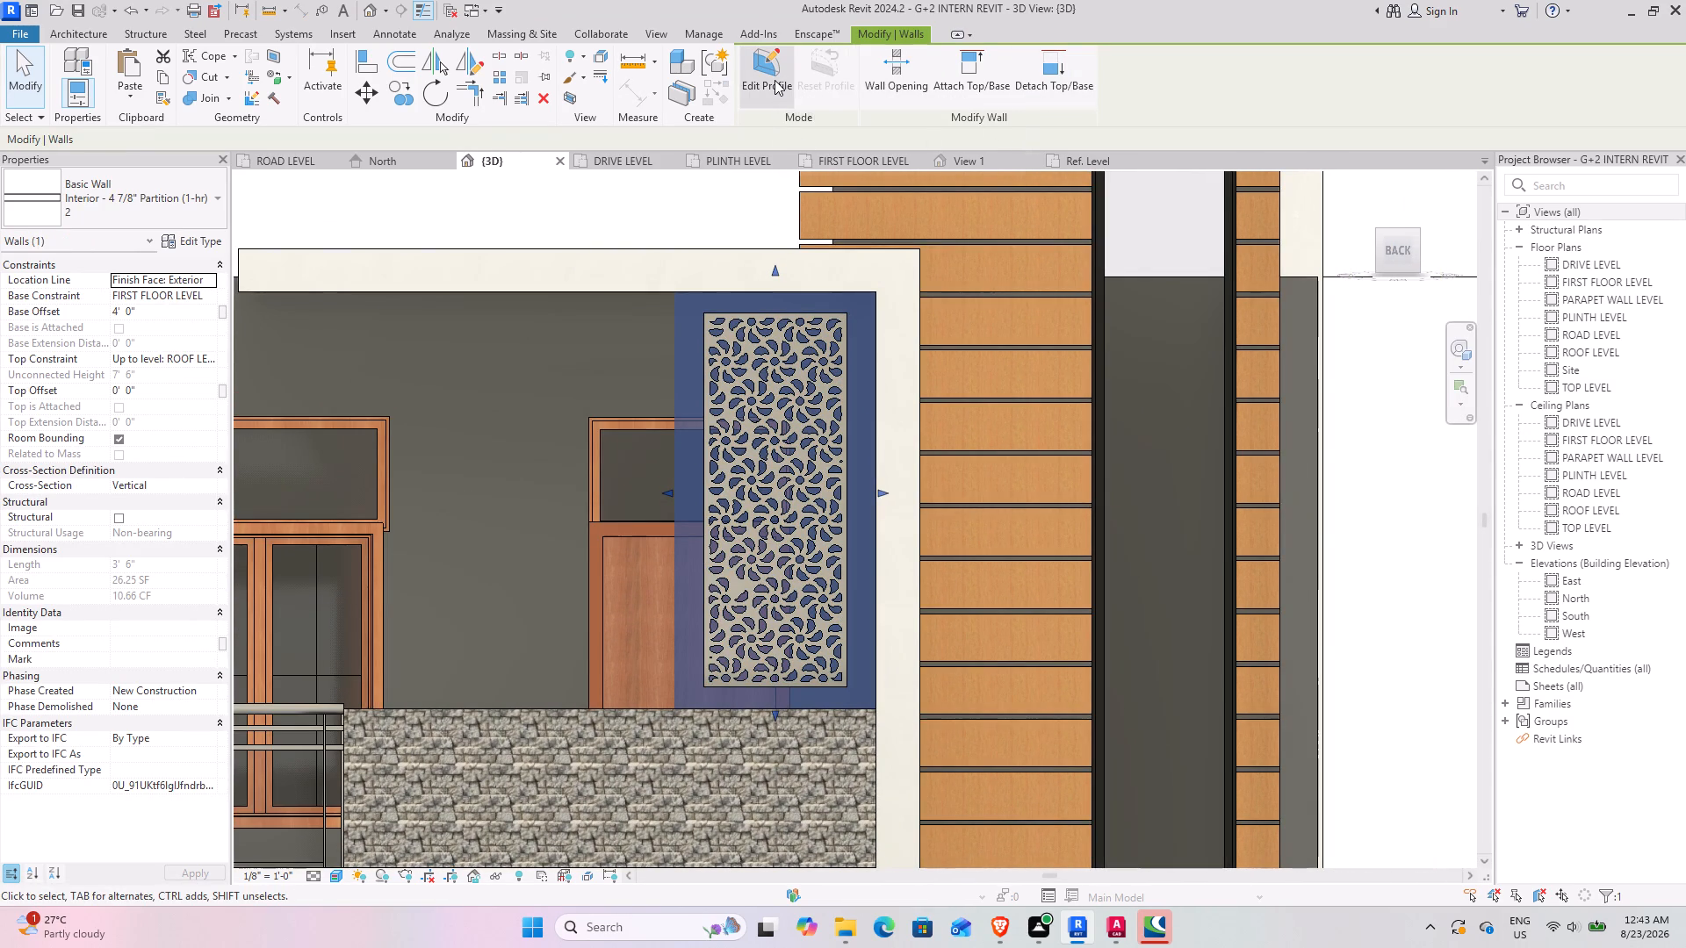
{"action": "left_click", "coordinate": [883, 75]}
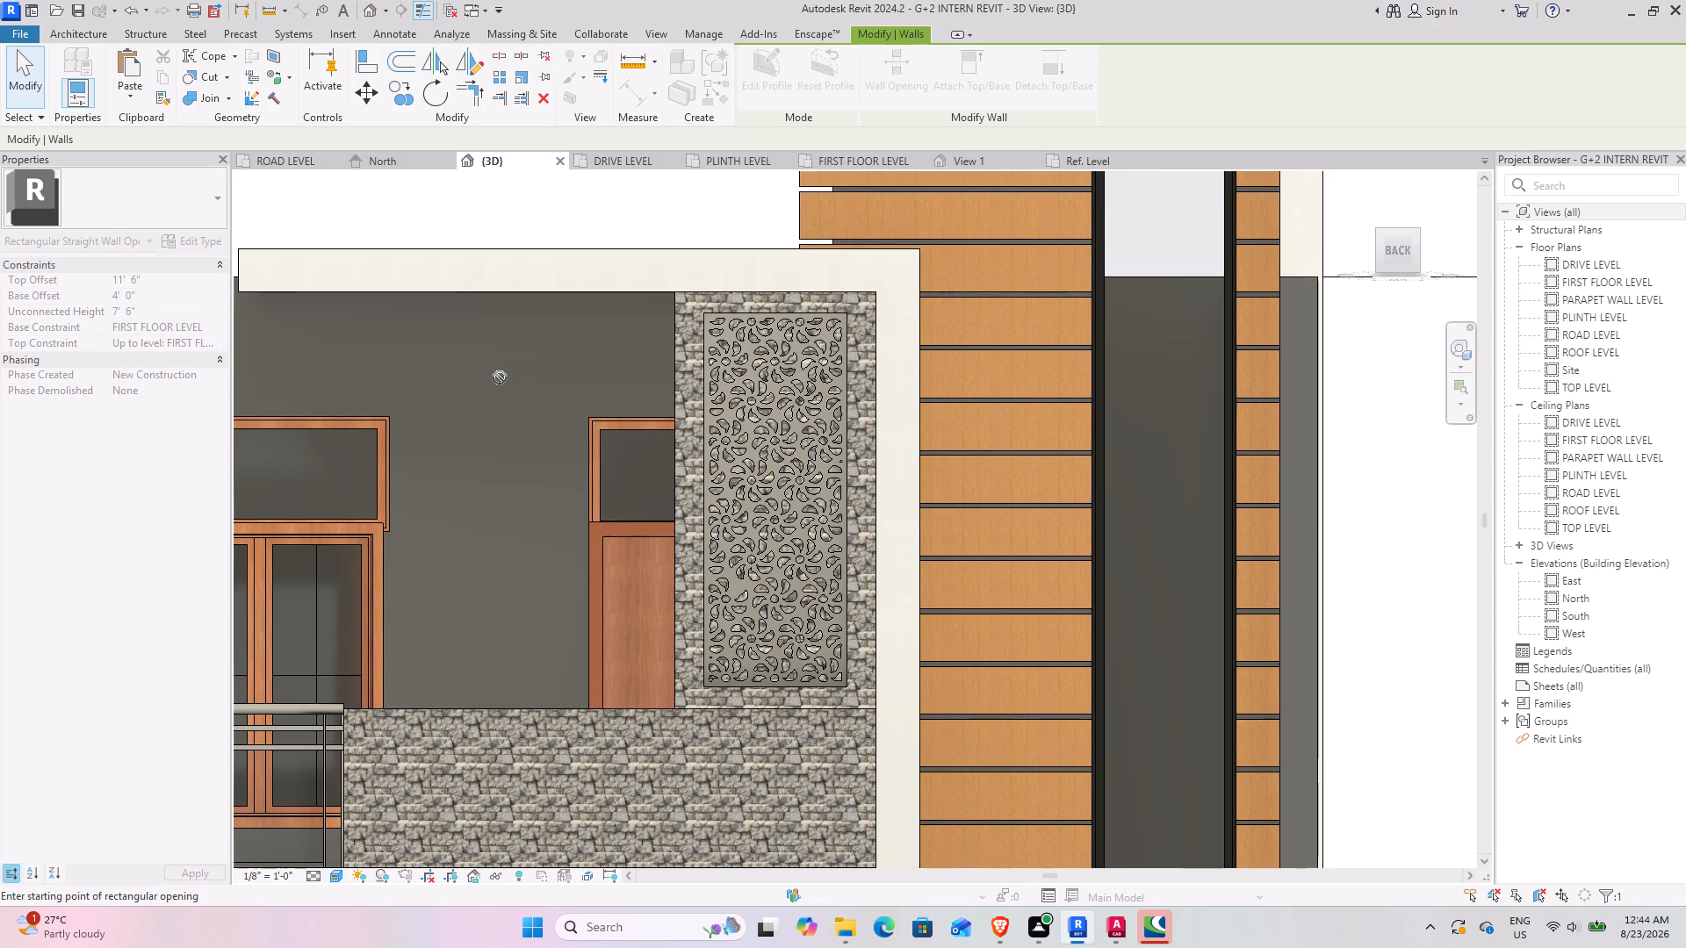
{"action": "scroll", "coordinate": [708, 319], "scroll_direction": "up", "scroll_amount": 9}
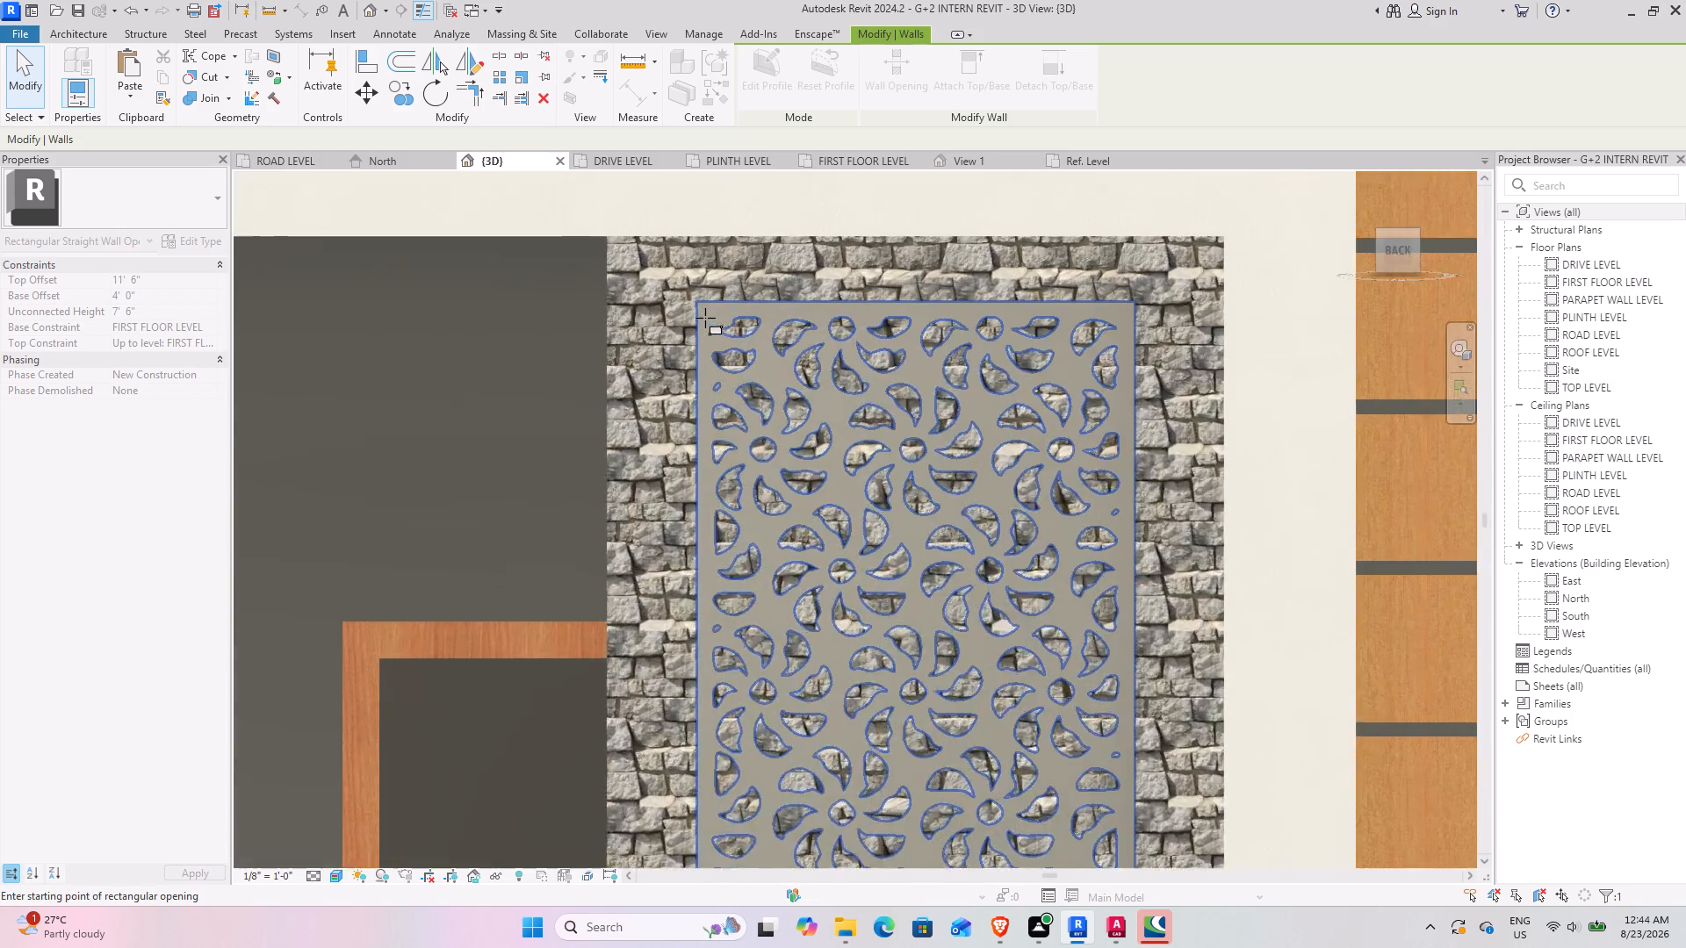
{"action": "scroll", "coordinate": [705, 318], "scroll_direction": "up", "scroll_amount": 1}
{"action": "left_click", "coordinate": [694, 295]}
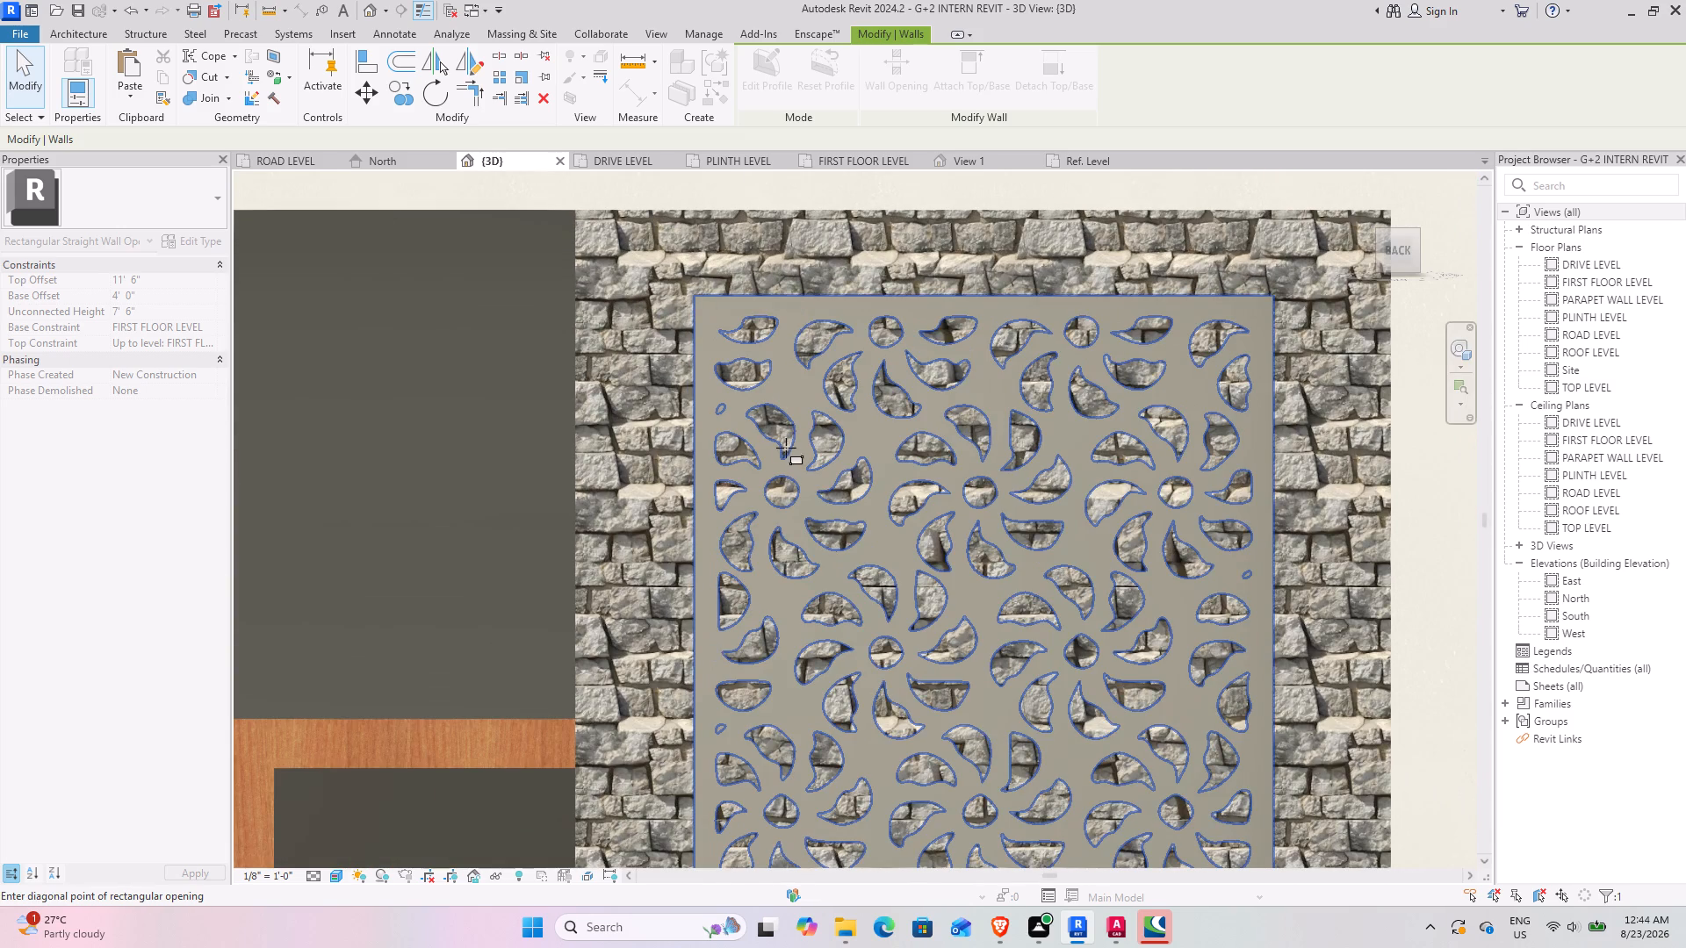
{"action": "scroll", "coordinate": [883, 524], "scroll_direction": "down", "scroll_amount": 8}
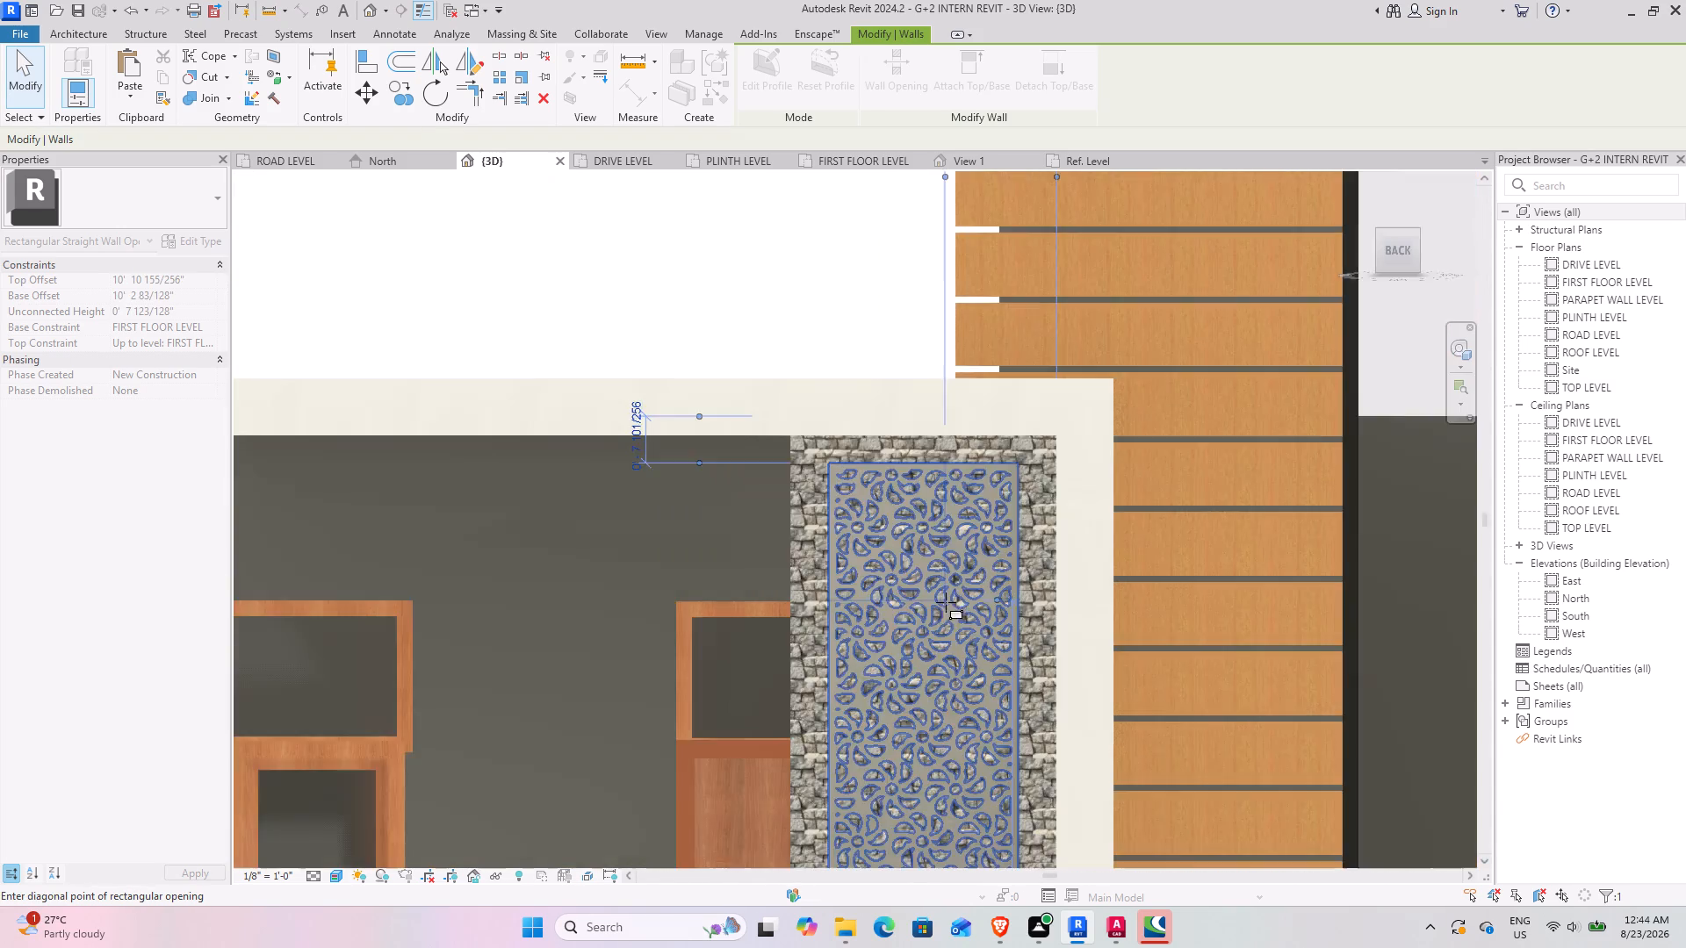
{"action": "scroll", "coordinate": [946, 602], "scroll_direction": "down", "scroll_amount": 3}
{"action": "middle_click_drag", "start_coordinate": [958, 657], "coordinate": [878, 470]}
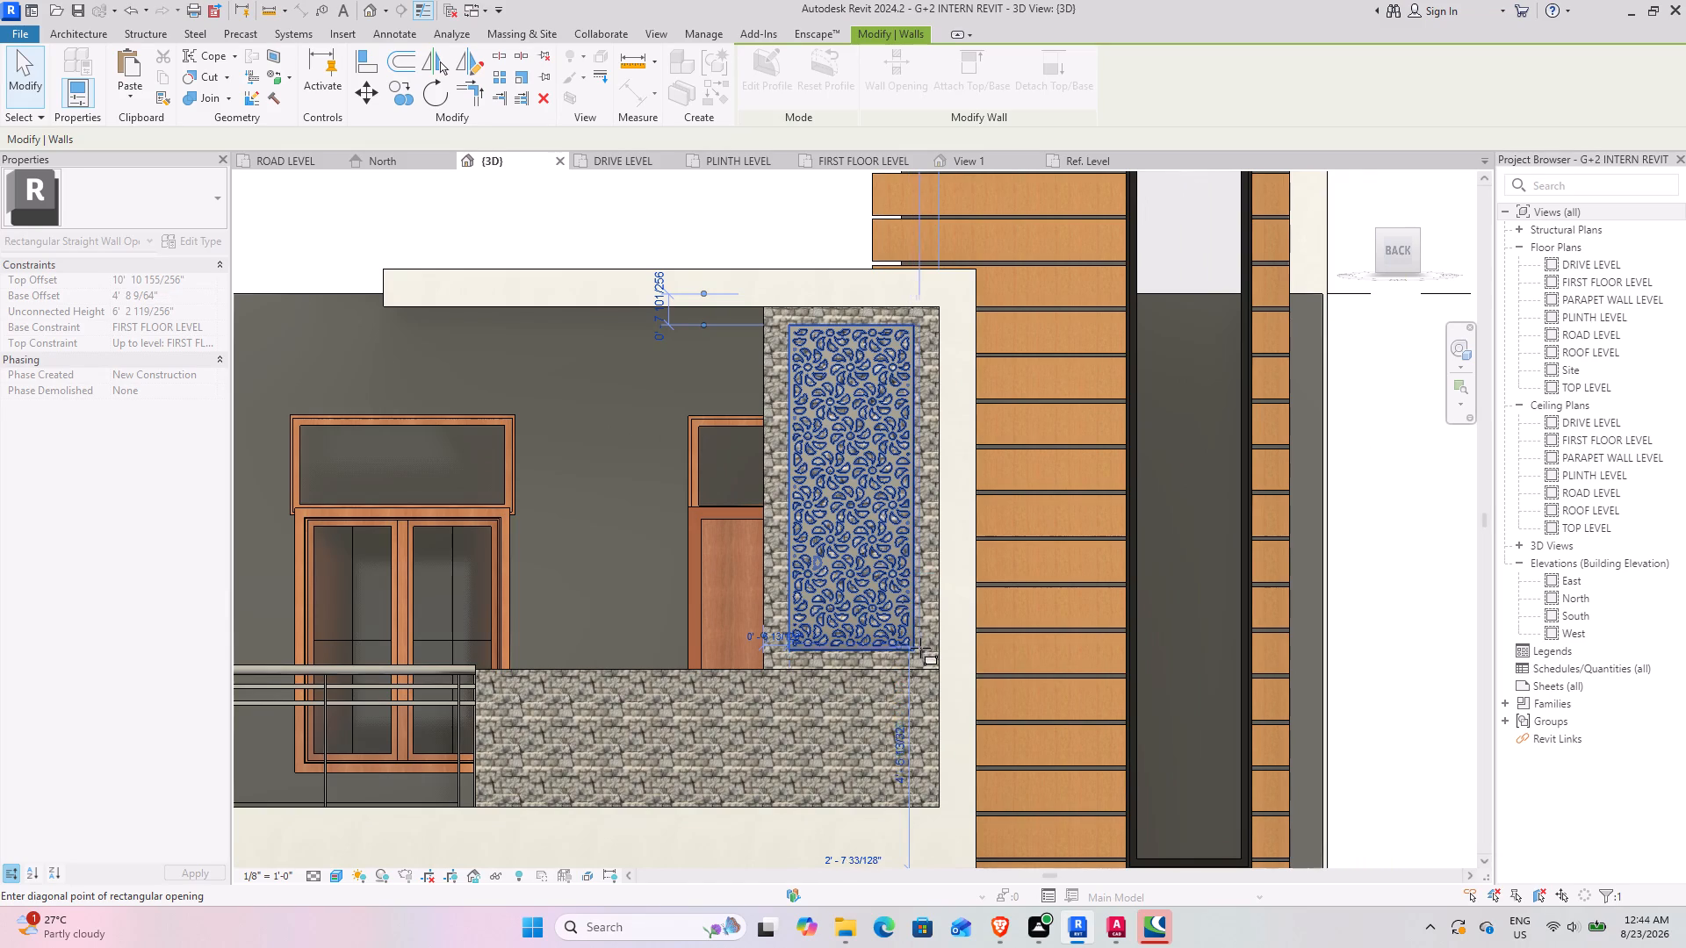
{"action": "scroll", "coordinate": [921, 653], "scroll_direction": "up", "scroll_amount": 10}
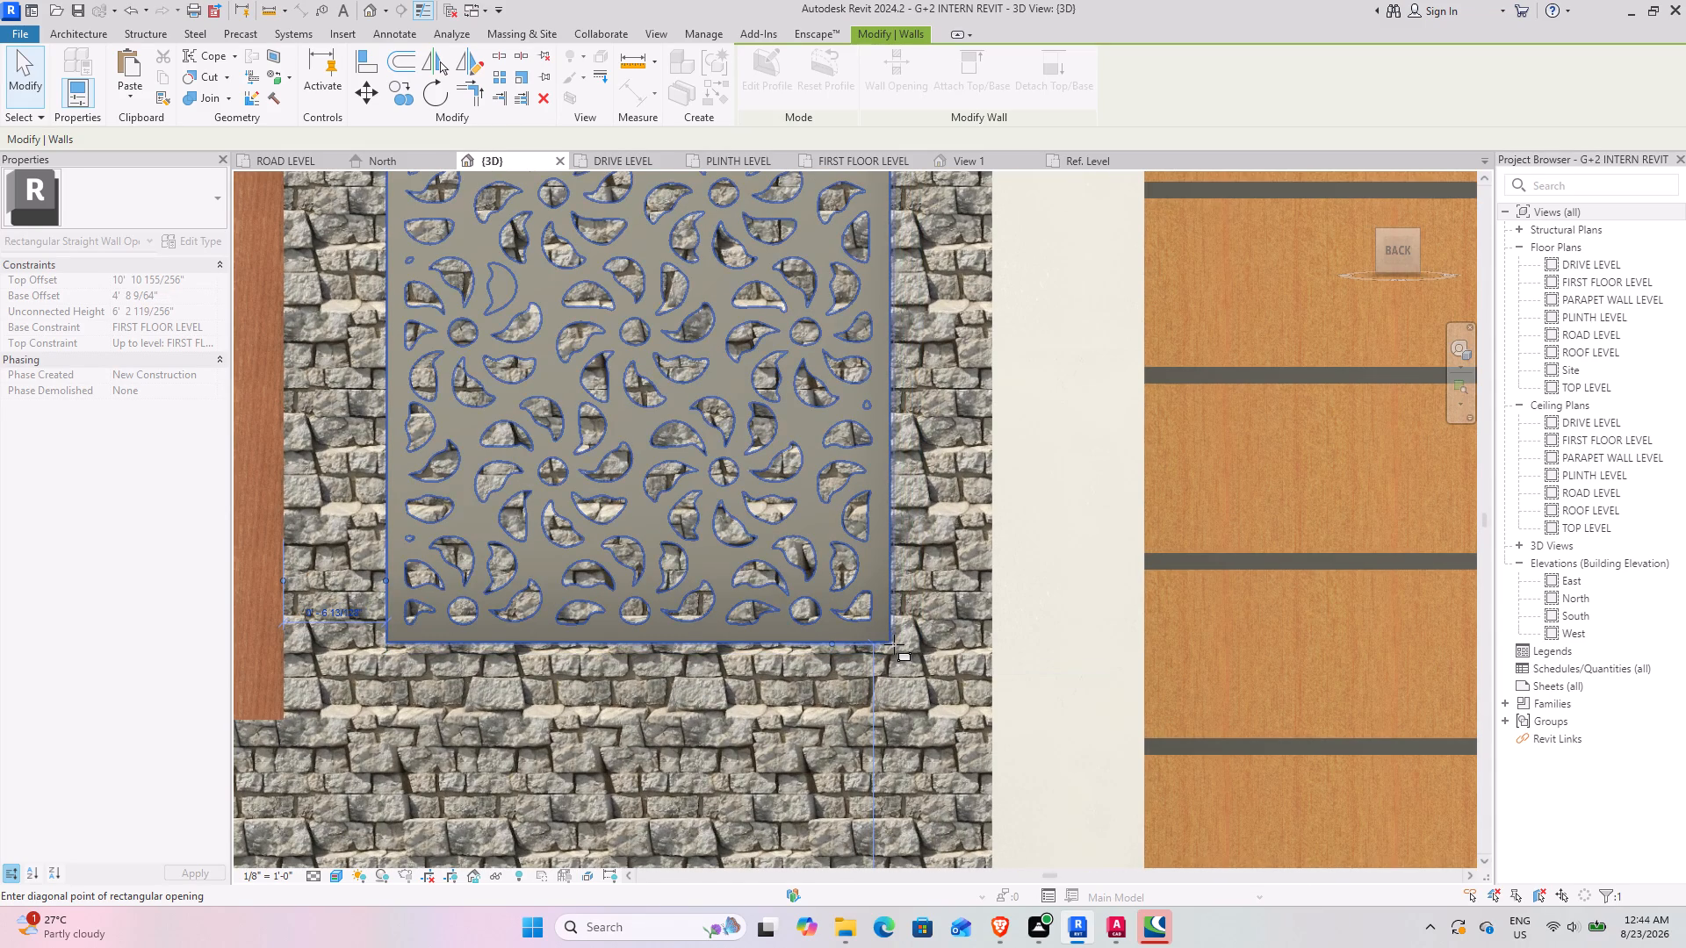
{"action": "left_click", "coordinate": [894, 644]}
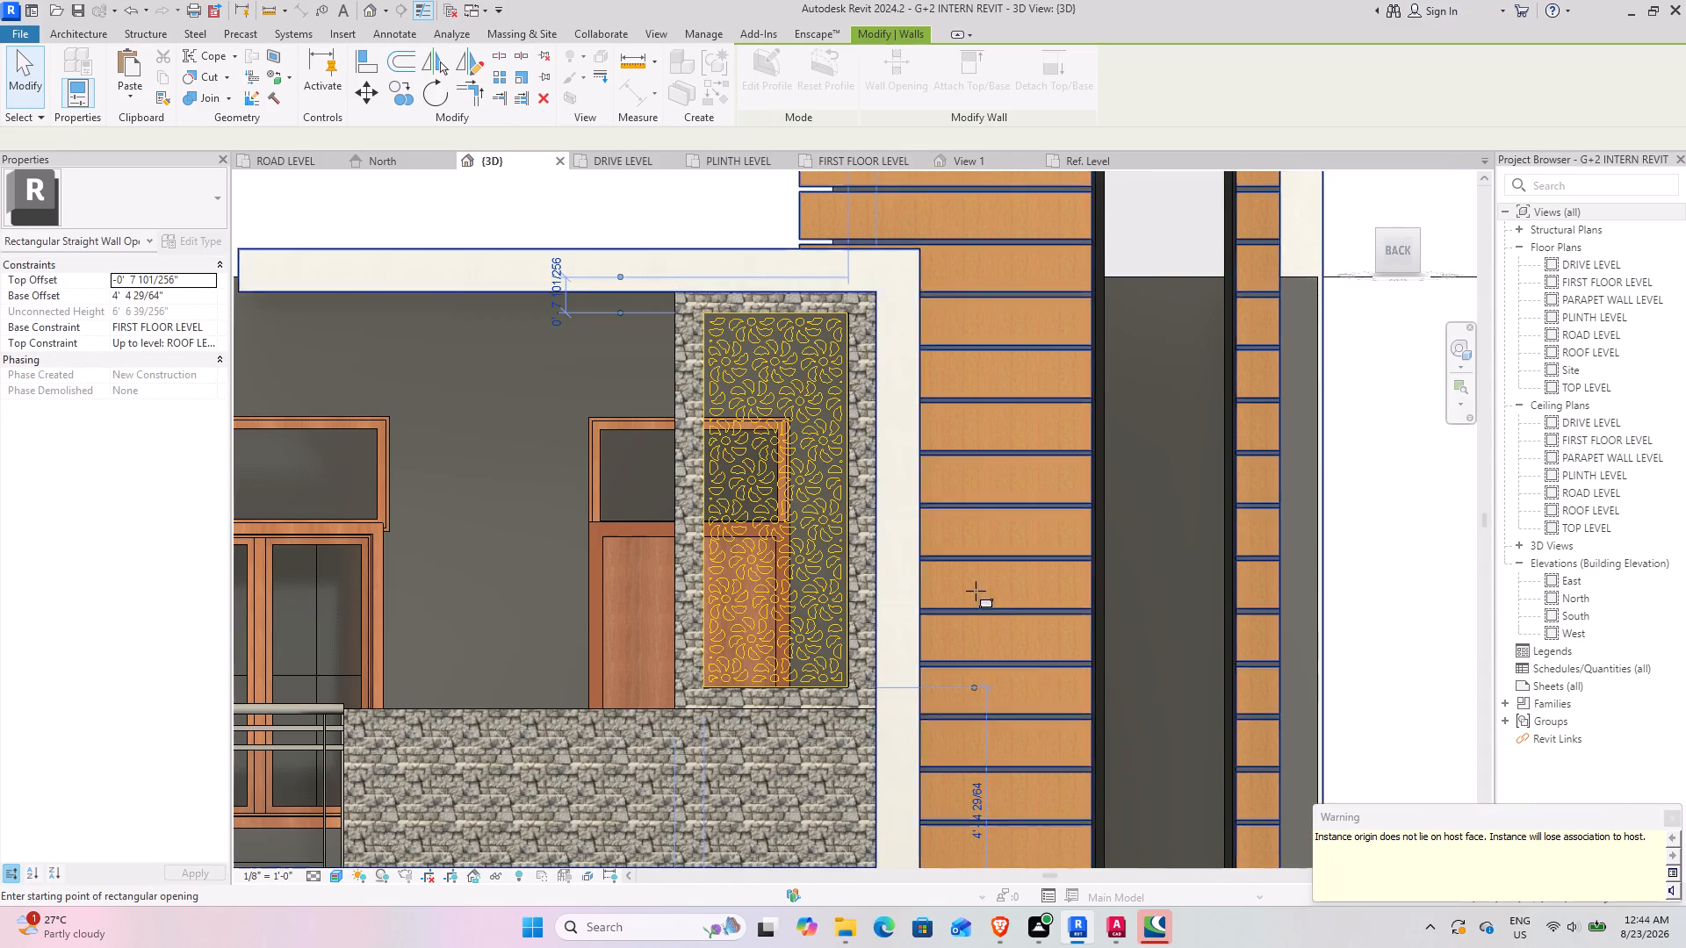
{"action": "left_click", "coordinate": [1675, 818]}
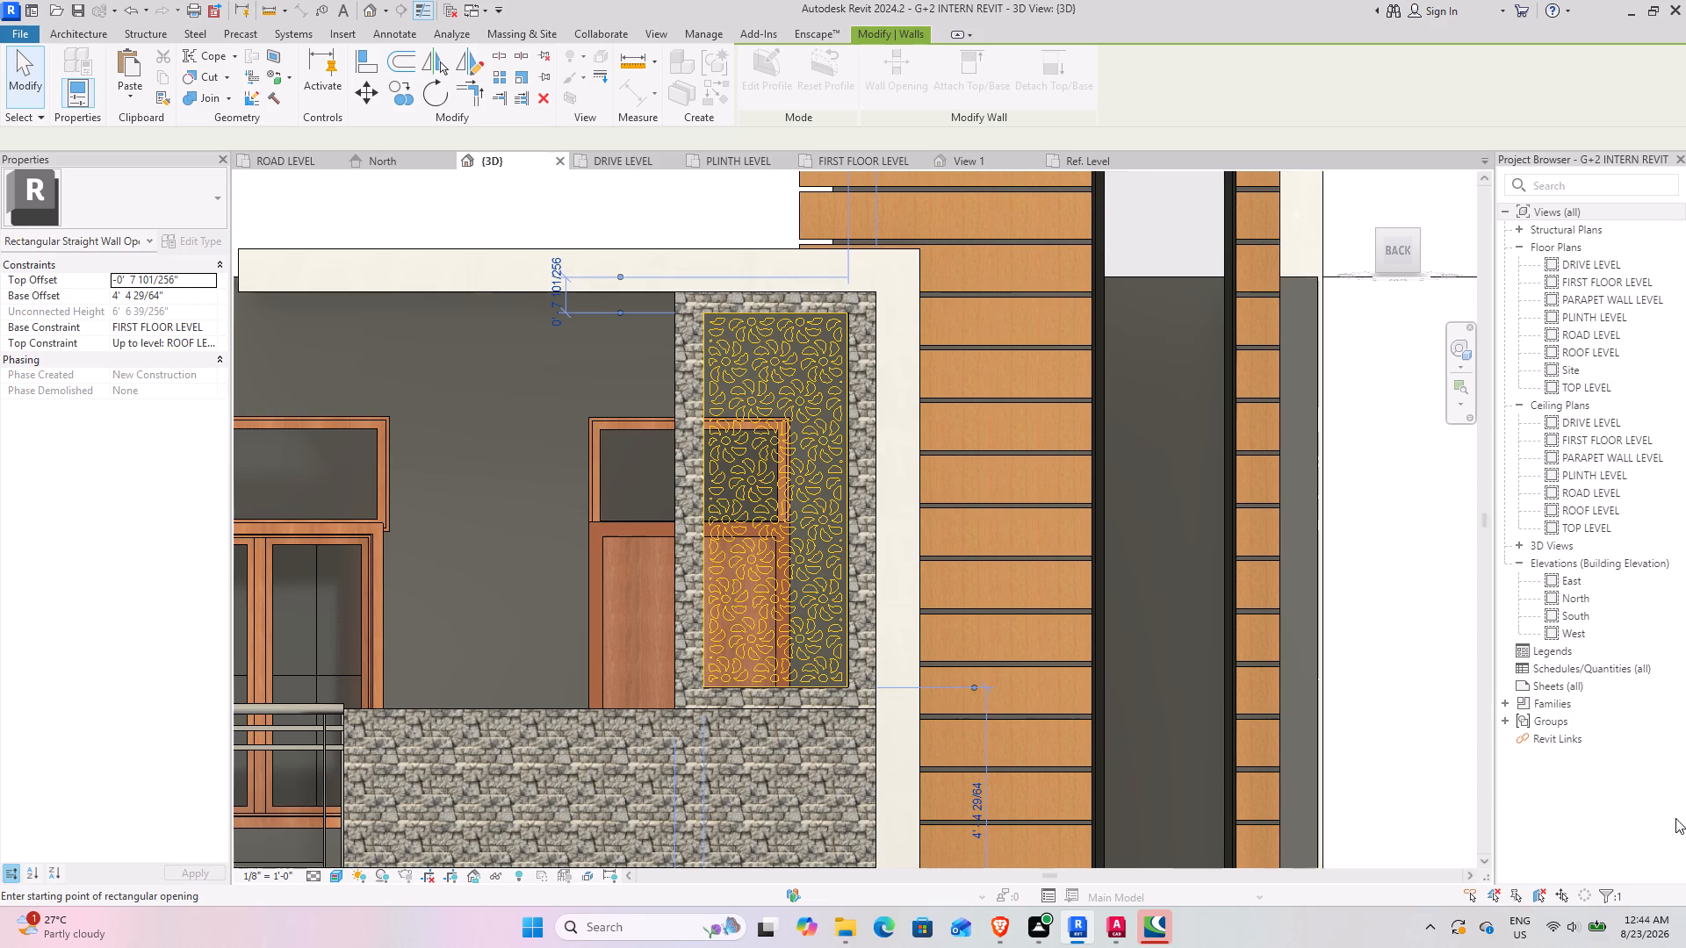
{"action": "left_click", "coordinate": [1400, 488]}
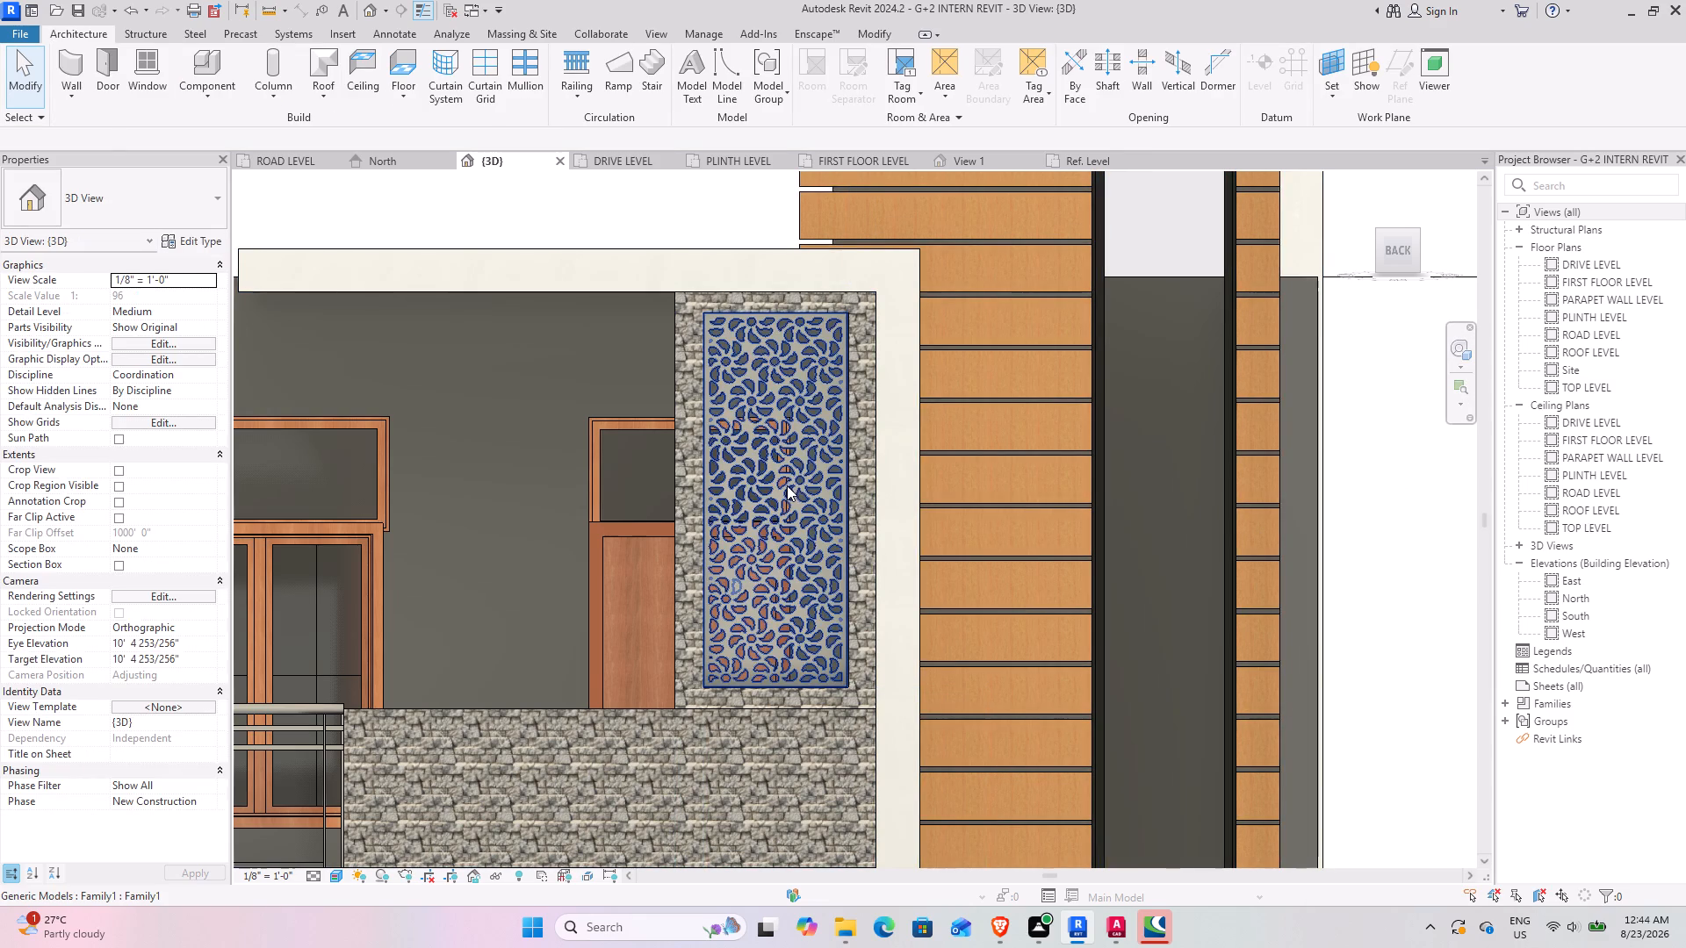
Open the placed jali's family for editing and bring up the material choice for its extrusion.
{"action": "left_click", "coordinate": [786, 485]}
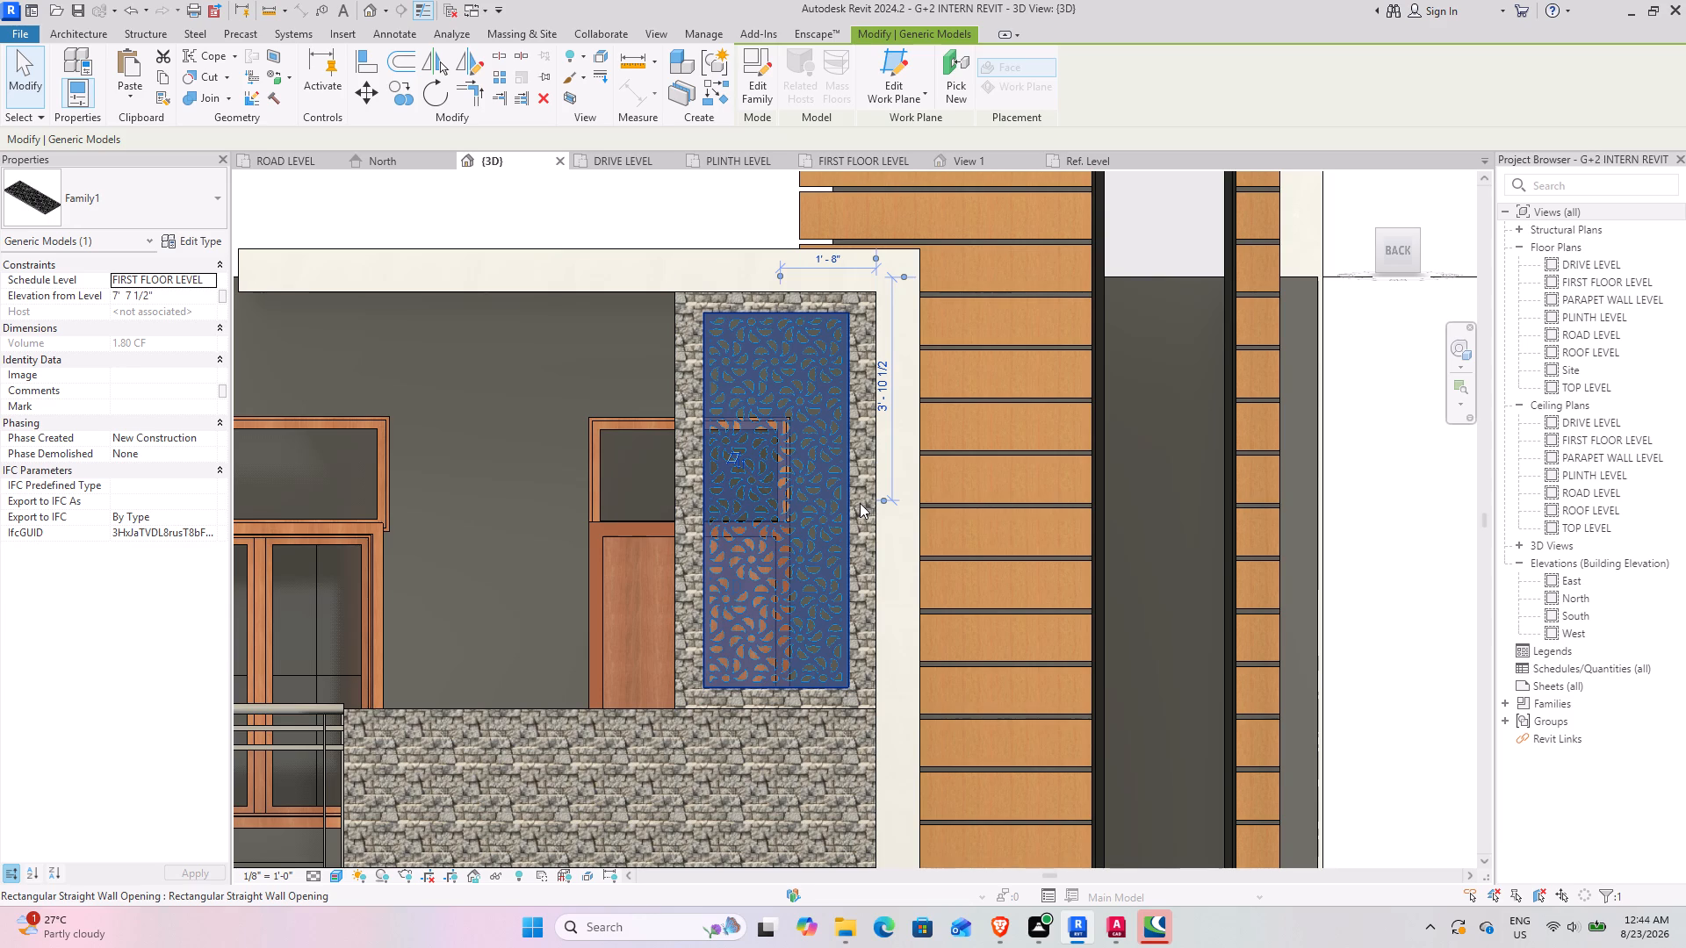
{"action": "left_click", "coordinate": [745, 68]}
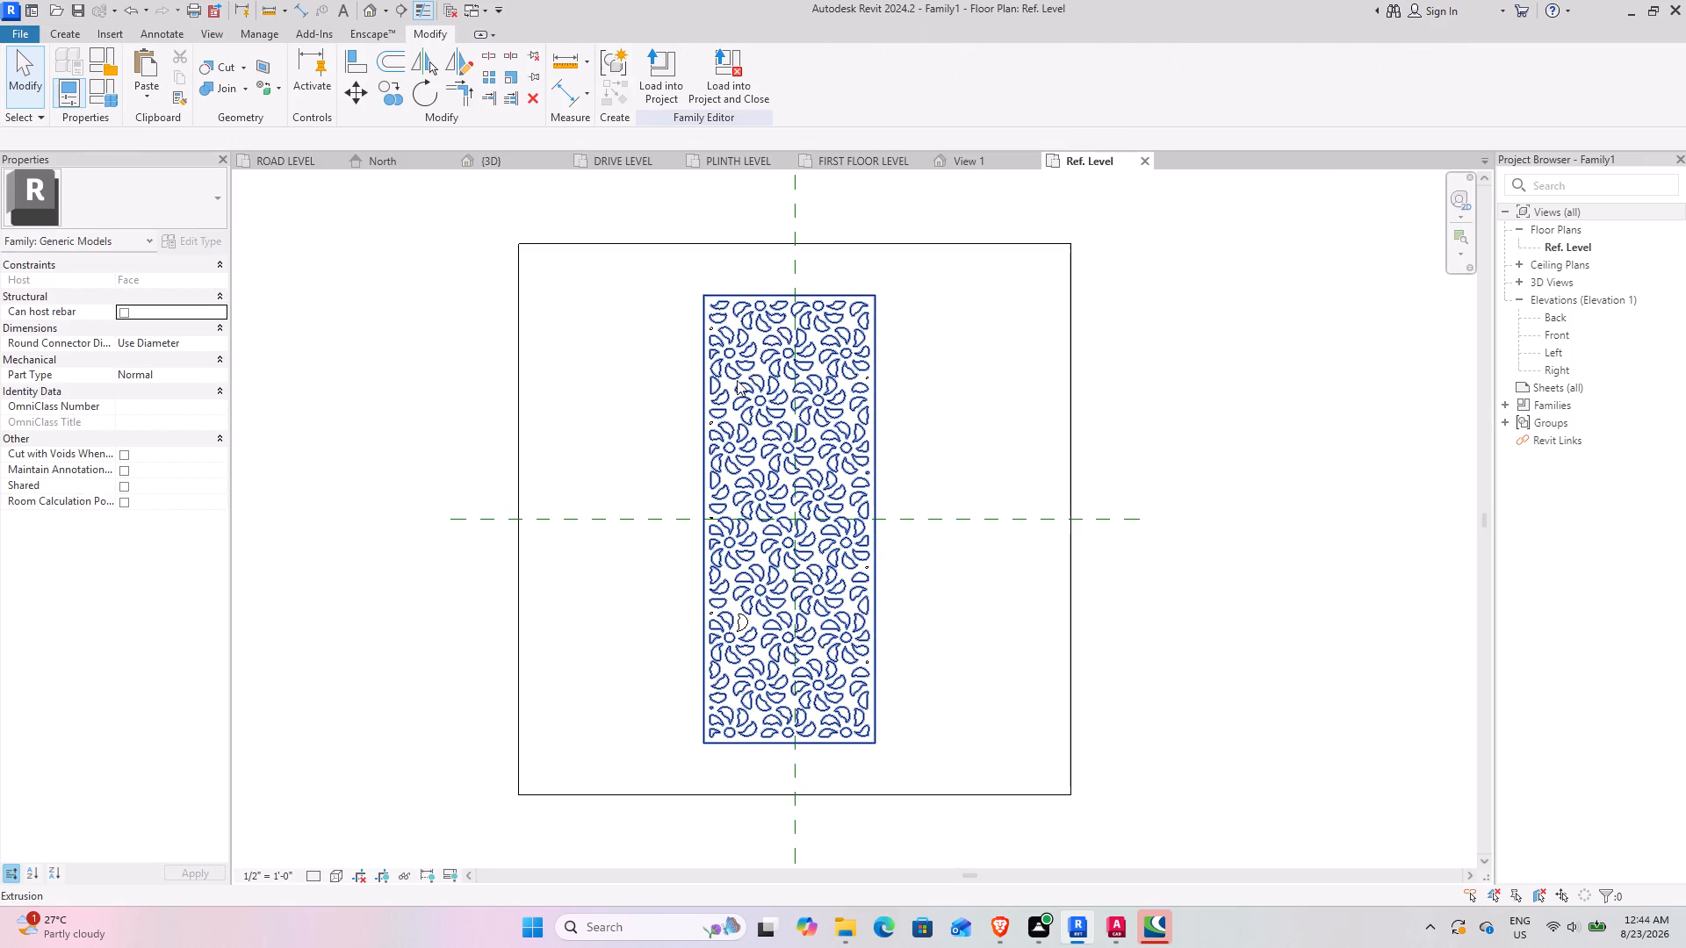
{"action": "left_click", "coordinate": [749, 298]}
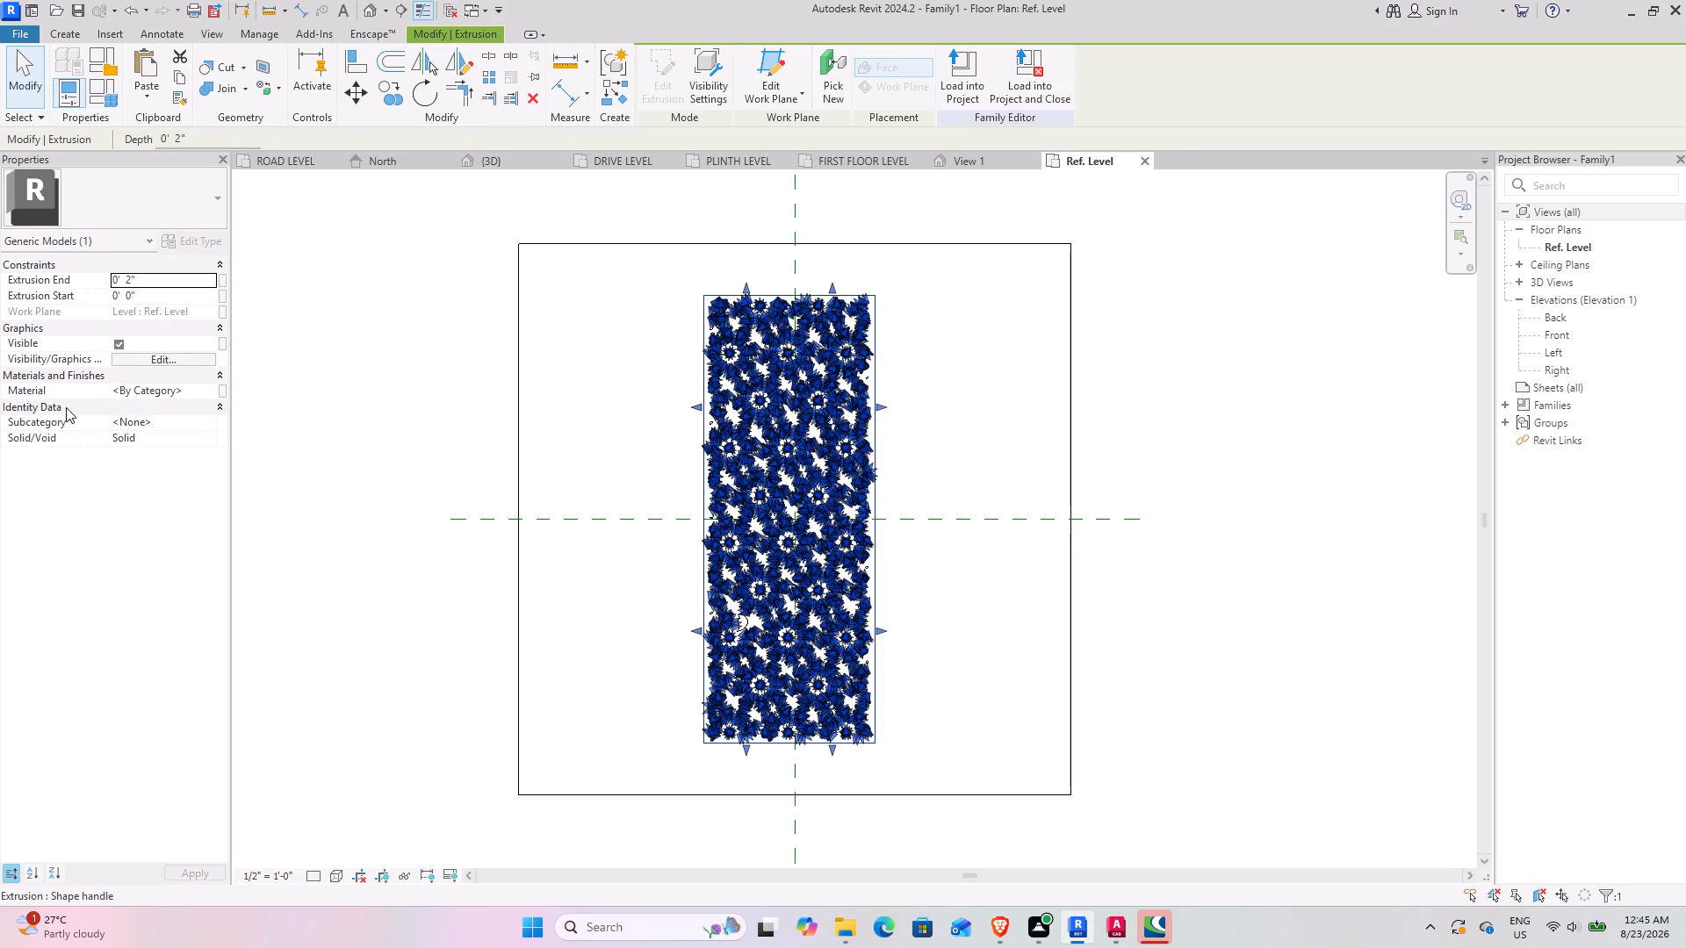
{"action": "left_click", "coordinate": [212, 388]}
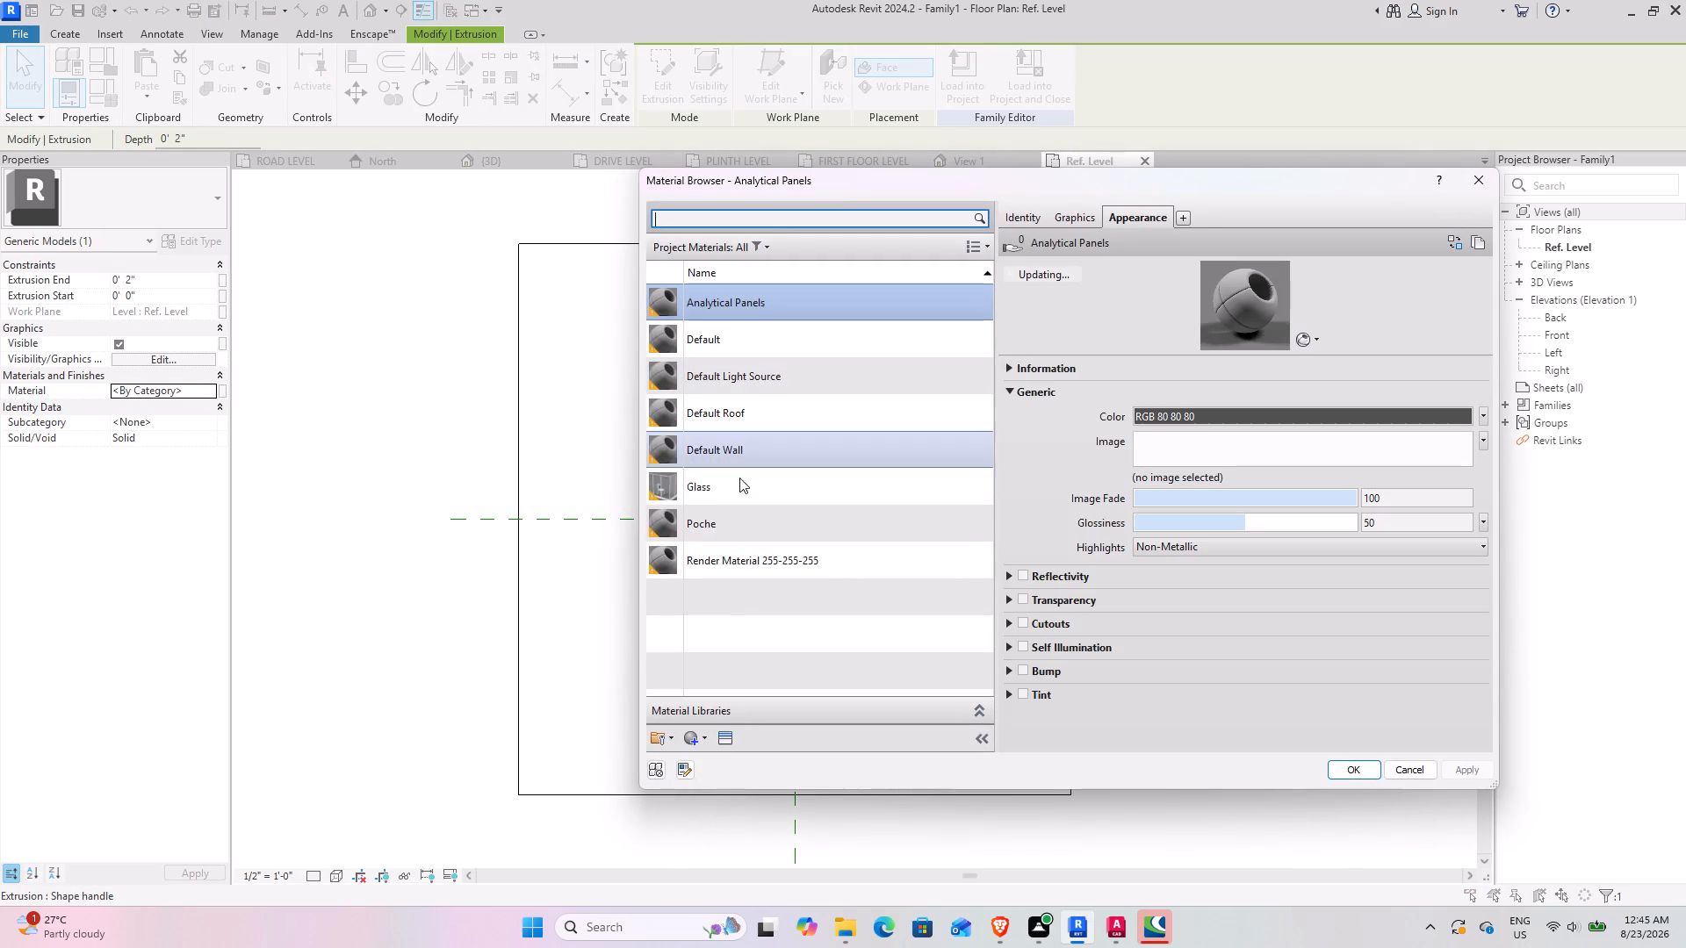
Search the family's materials for "whi", clear the search and look through the full material list.
{"action": "type", "text": "wh"}
{"action": "key", "text": "i"}
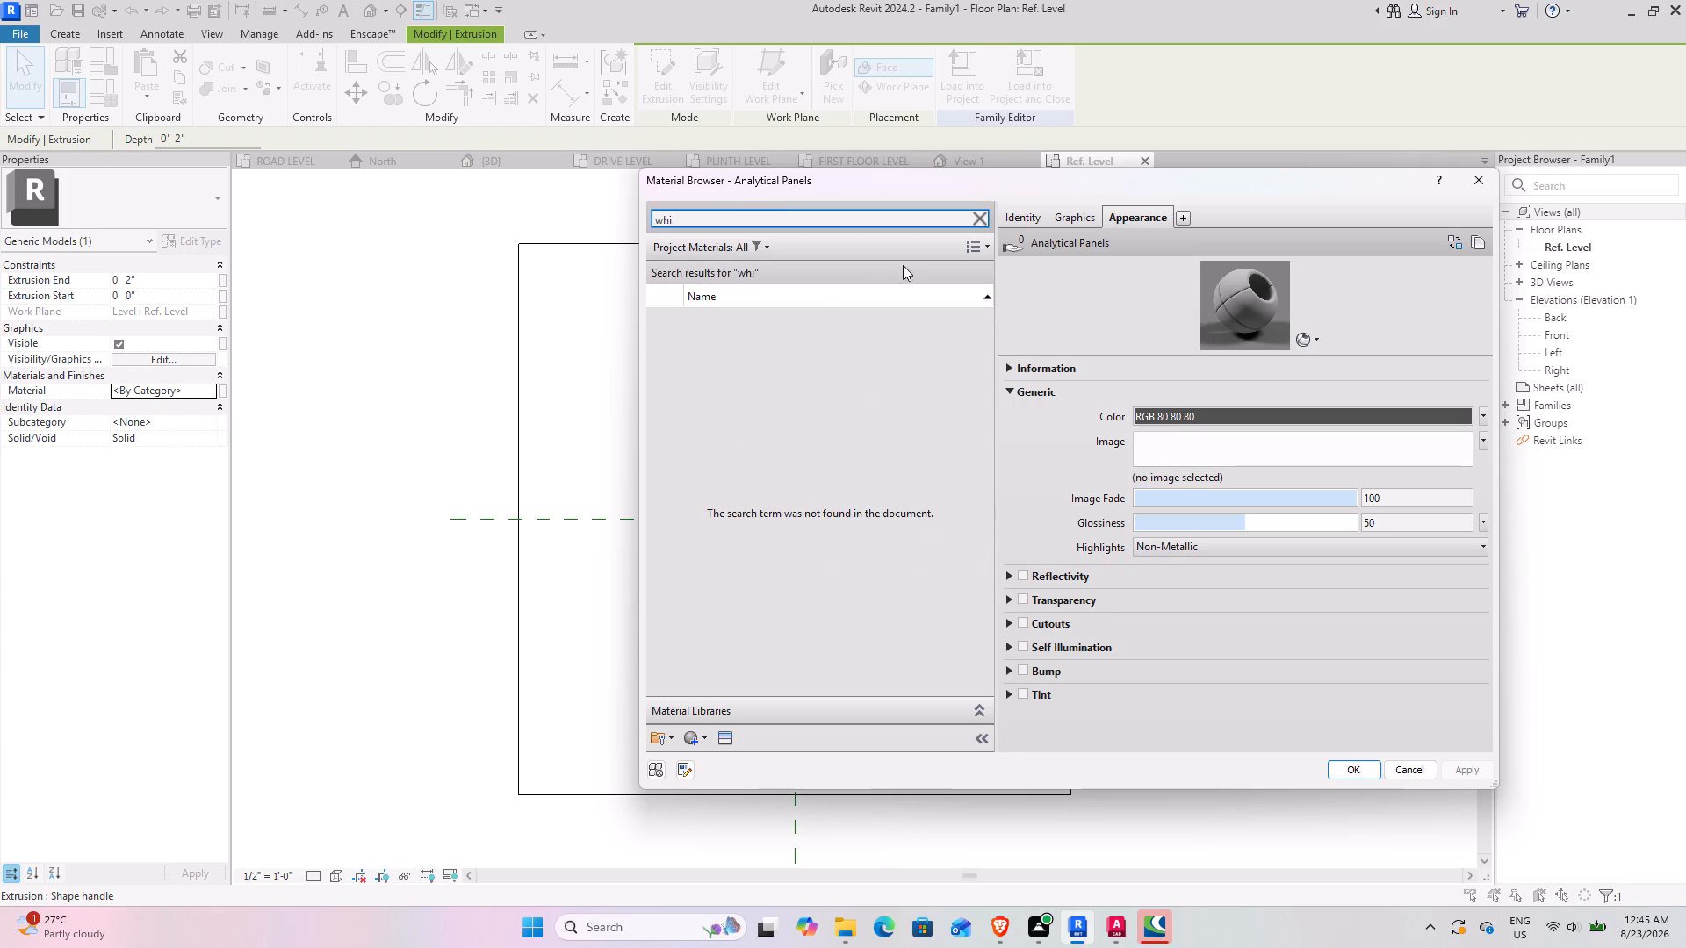
{"action": "key", "text": "BackSpace"}
{"action": "key", "text": "BackSpace"}
{"action": "key", "text": "BackSpace"}
{"action": "key", "text": "BackSpace"}
{"action": "scroll", "coordinate": [817, 357], "scroll_direction": "up", "scroll_amount": 3}
{"action": "scroll", "coordinate": [817, 357], "scroll_direction": "down", "scroll_amount": 3}
{"action": "scroll", "coordinate": [817, 357], "scroll_direction": "up", "scroll_amount": 3}
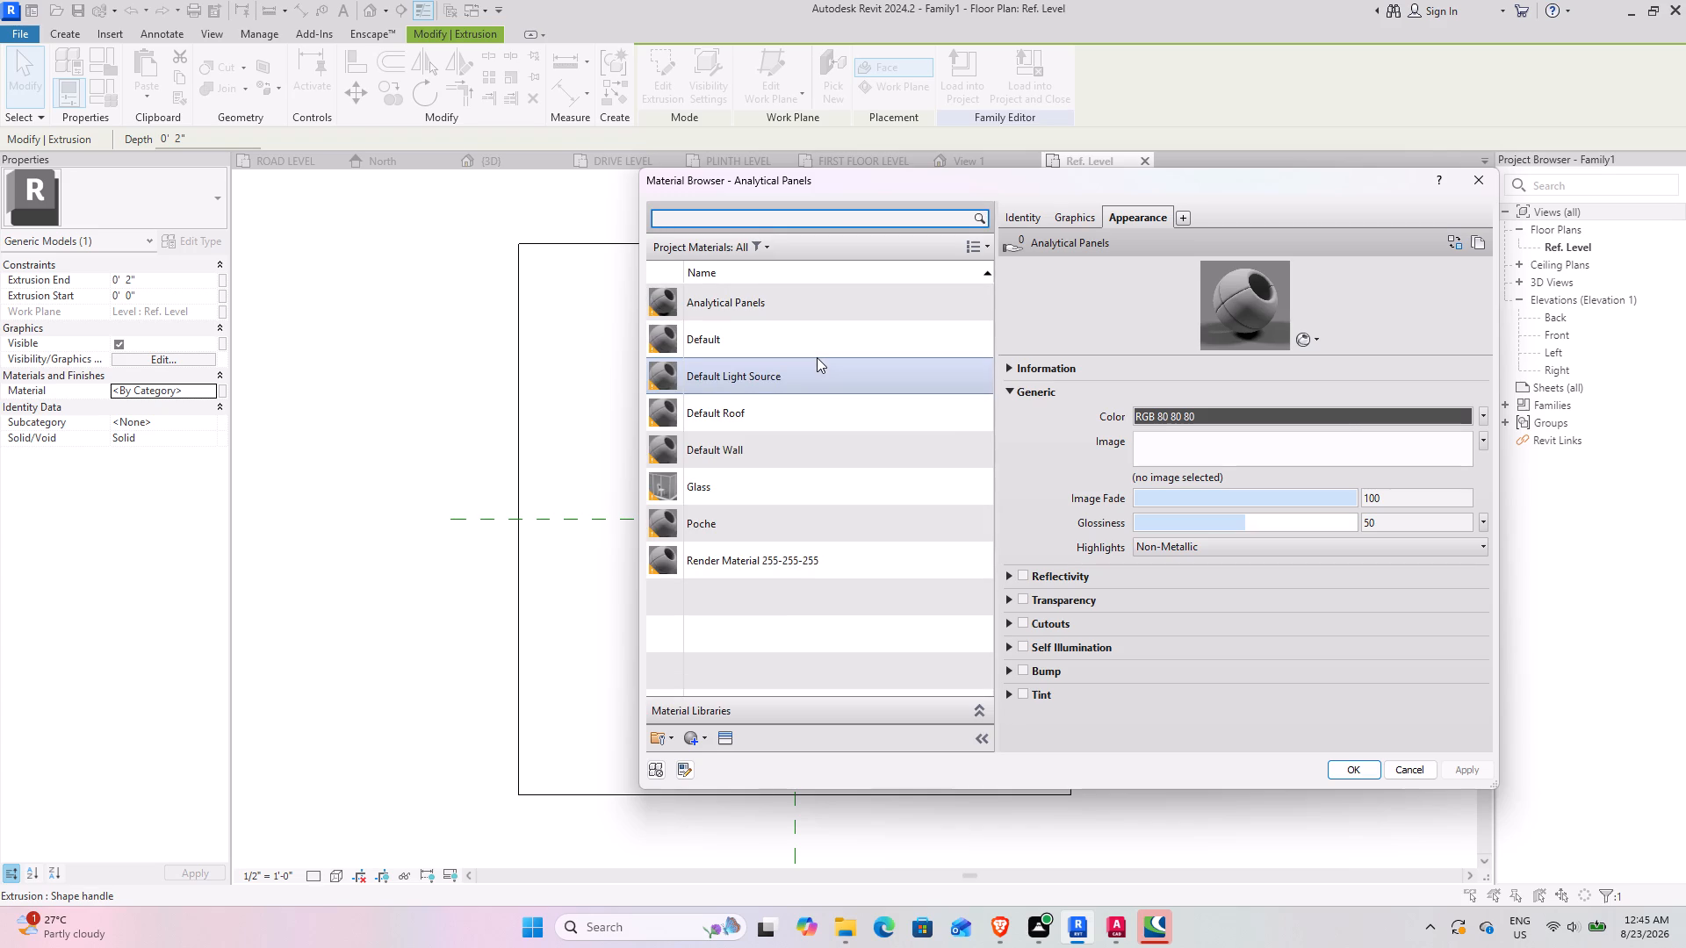
{"action": "scroll", "coordinate": [817, 357], "scroll_direction": "down", "scroll_amount": 3}
{"action": "scroll", "coordinate": [817, 357], "scroll_direction": "up", "scroll_amount": 2}
Create a new material in the jali family, search the appearance assets for "white" and give the material the Fine - White stucco asset.
{"action": "left_click", "coordinate": [696, 738]}
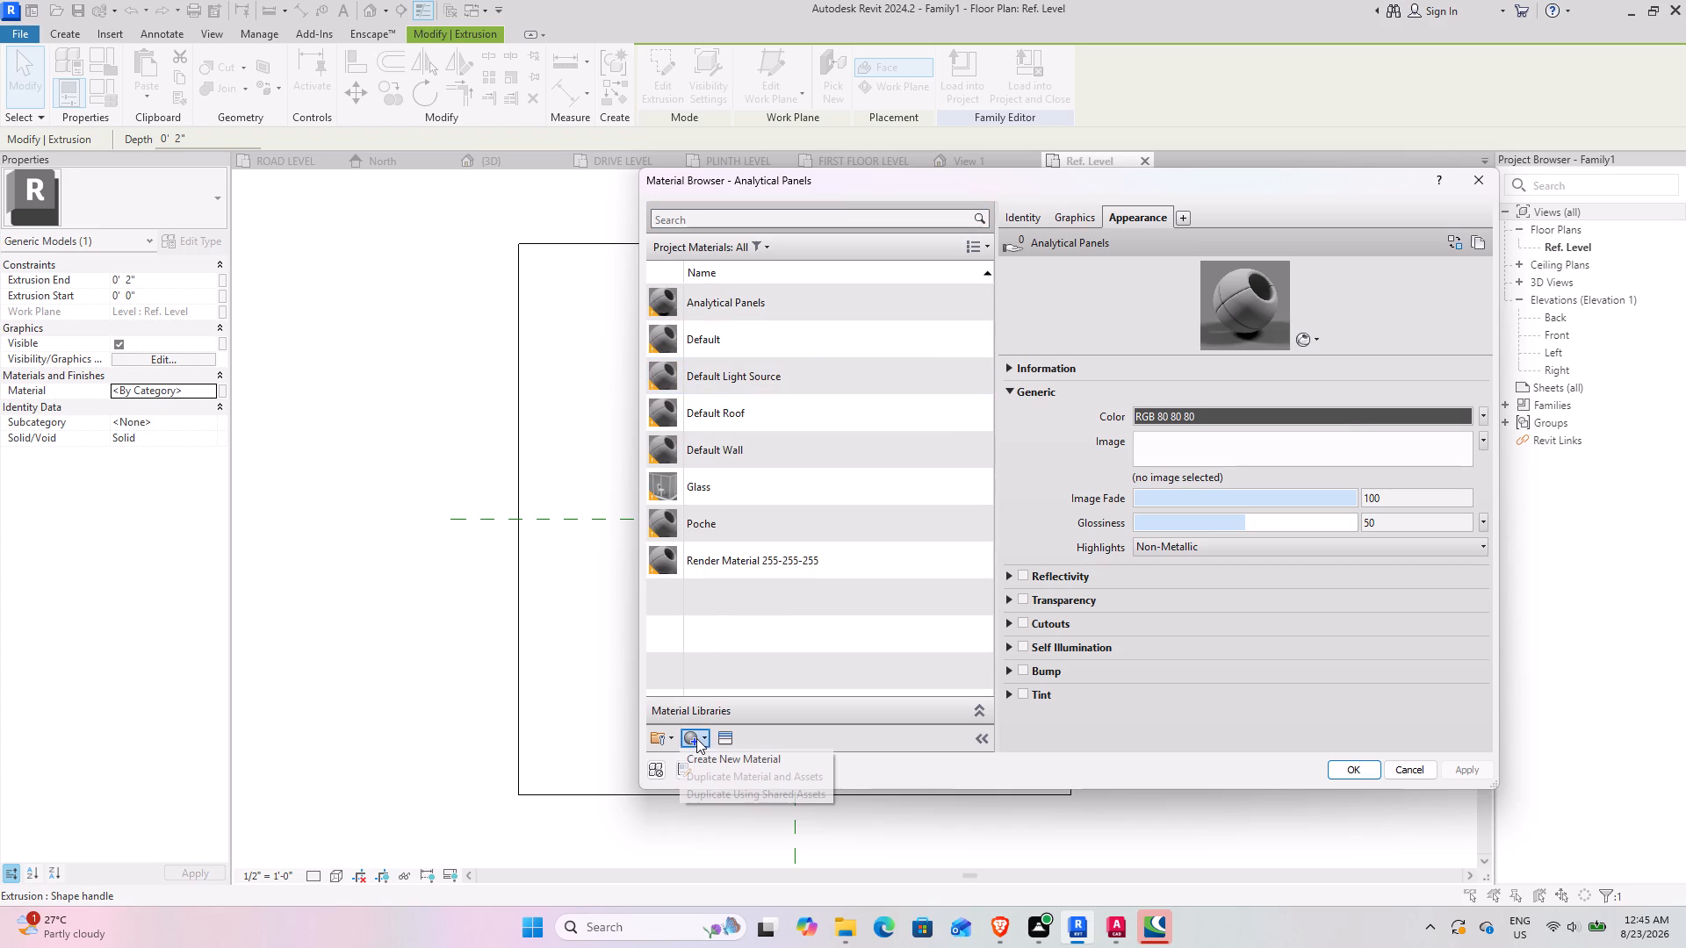
{"action": "left_click", "coordinate": [726, 760]}
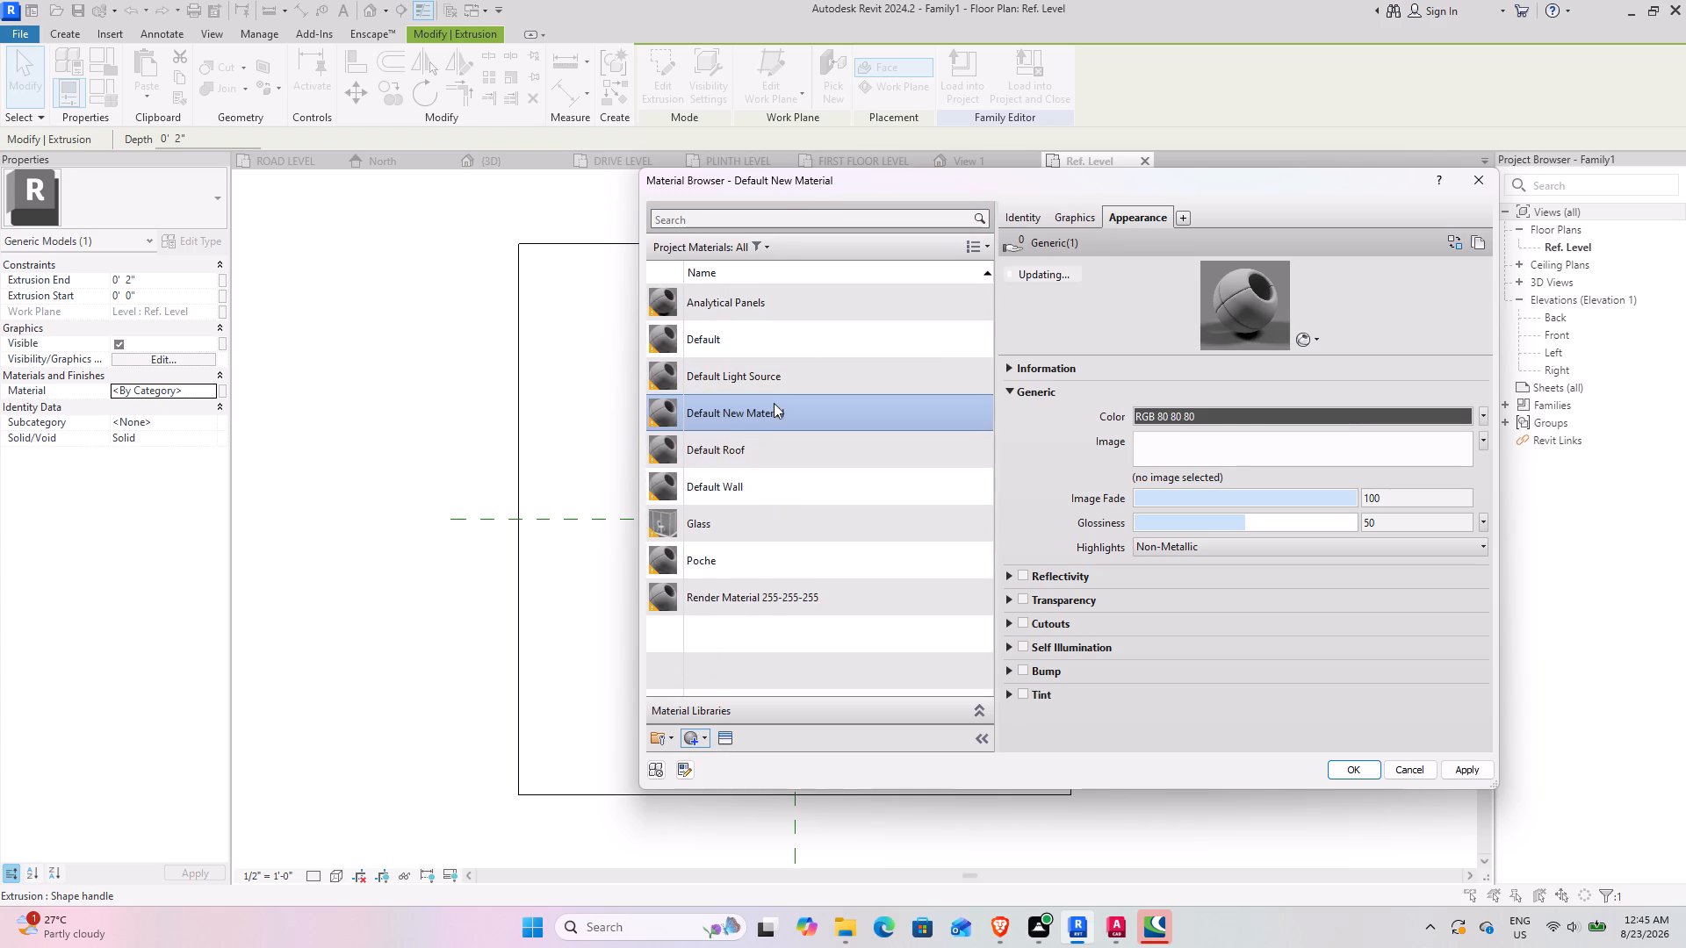
{"action": "left_click", "coordinate": [726, 739]}
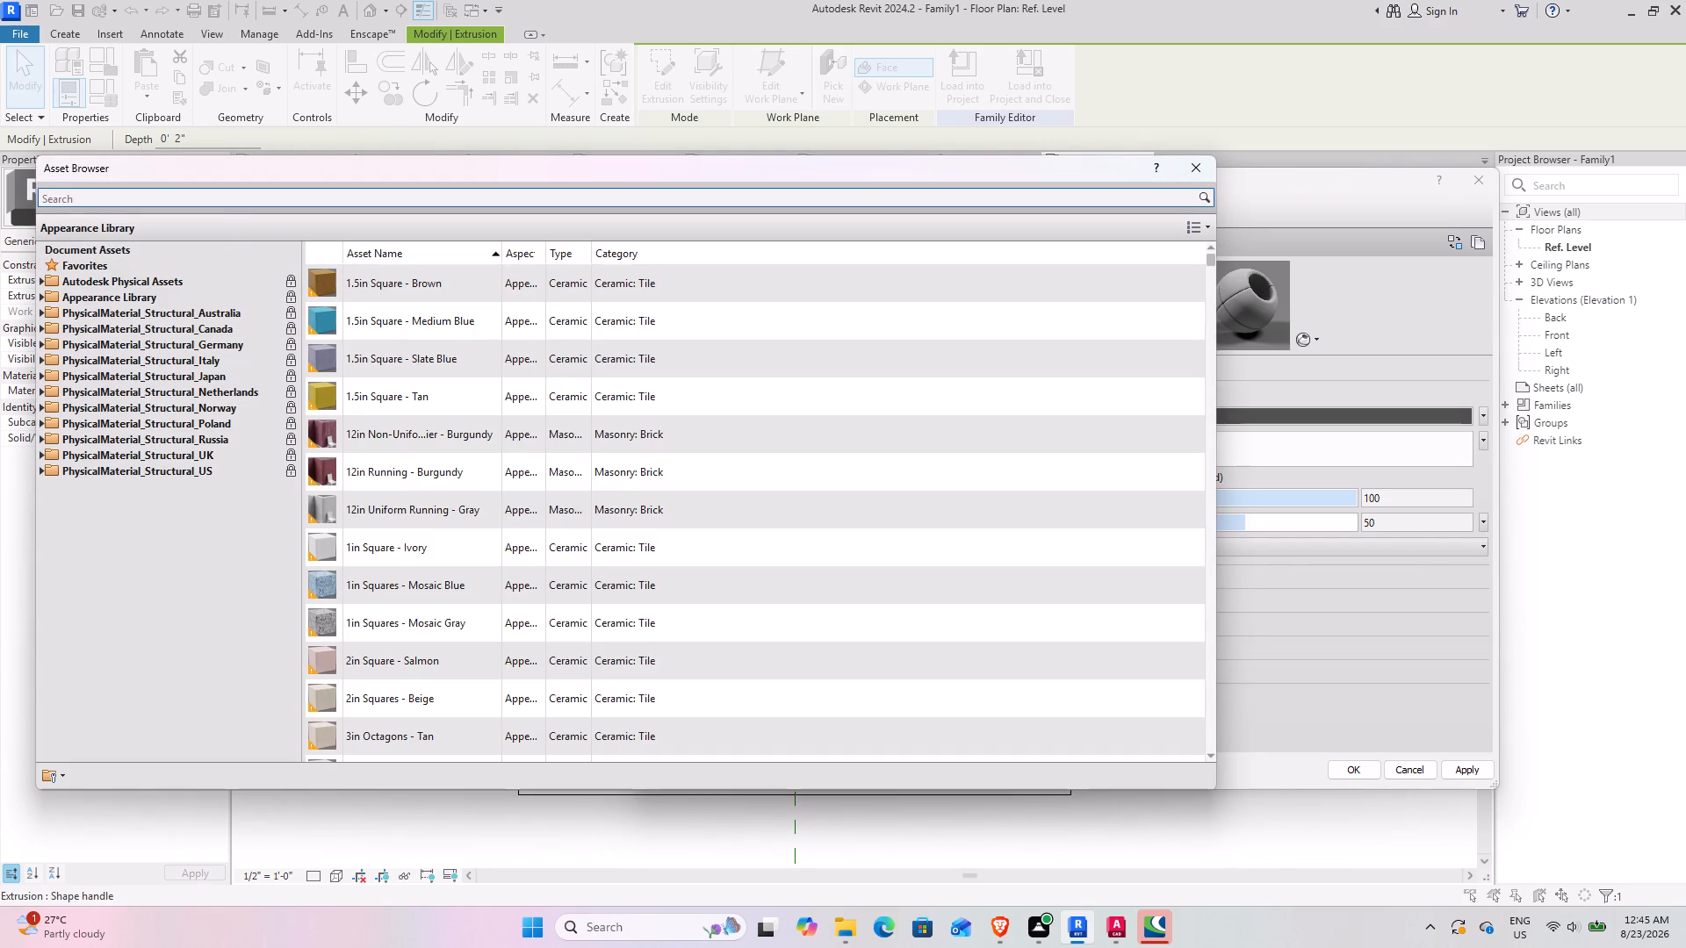
{"action": "left_click", "coordinate": [277, 188]}
{"action": "type", "text": "whit"}
{"action": "key", "text": "e"}
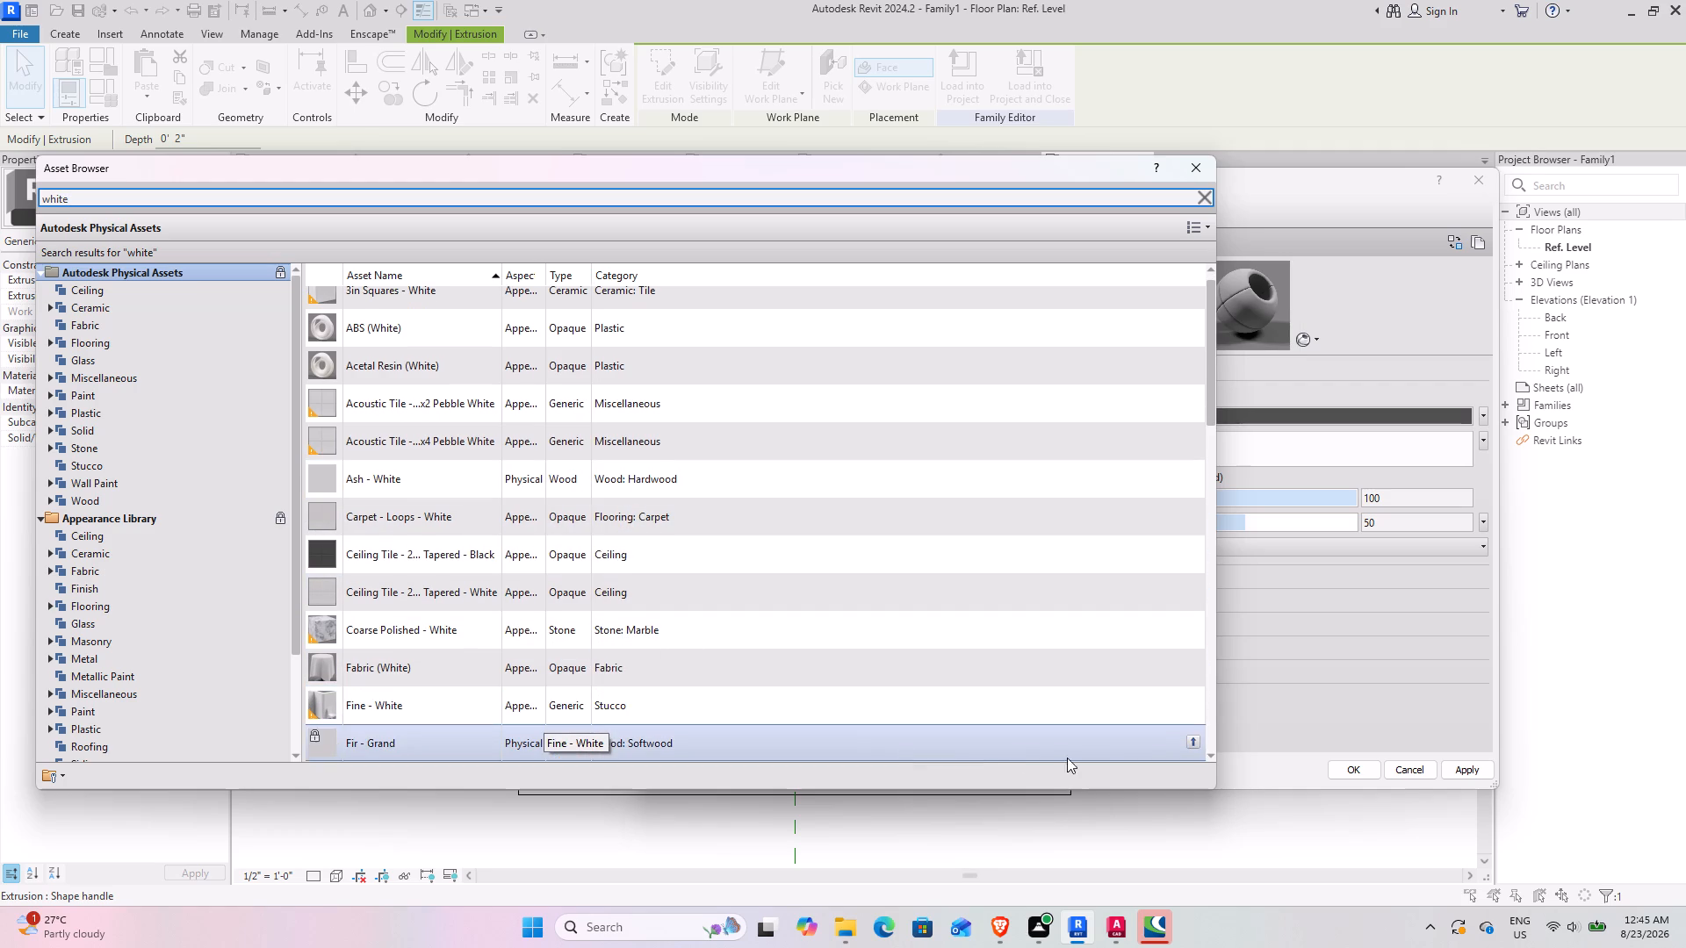
{"action": "left_click", "coordinate": [1193, 707]}
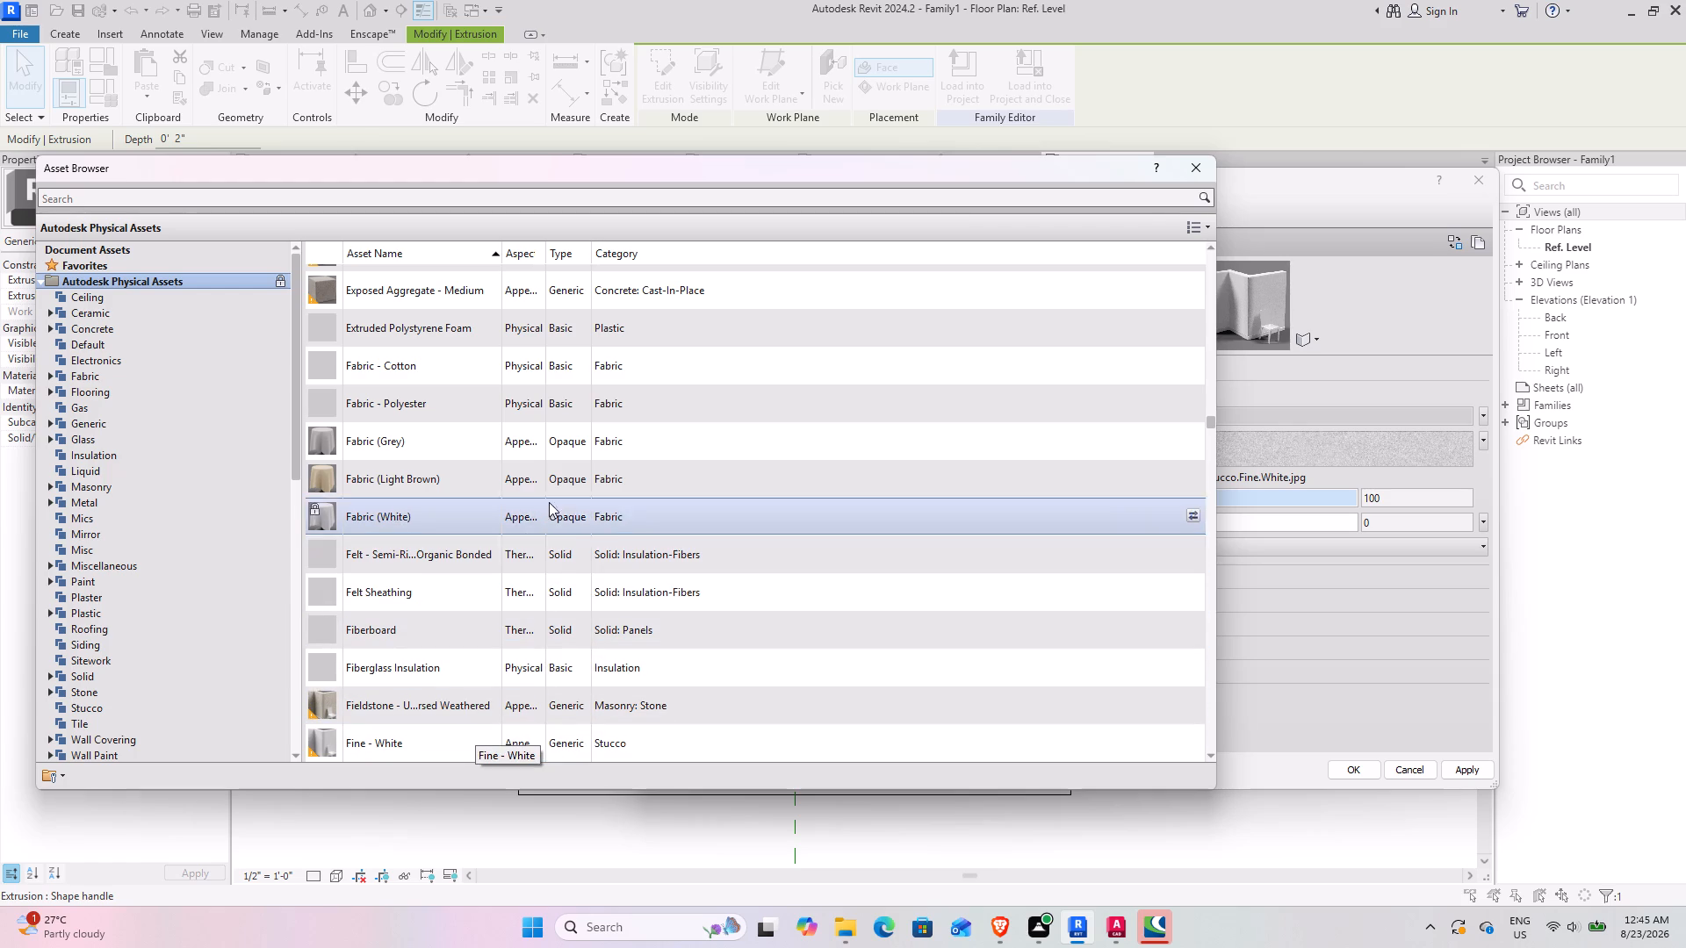
Replace the new material's appearance with Gypsum Board - Painted White and assign the material to the jali extrusion.
{"action": "scroll", "coordinate": [551, 488], "scroll_direction": "down", "scroll_amount": 2}
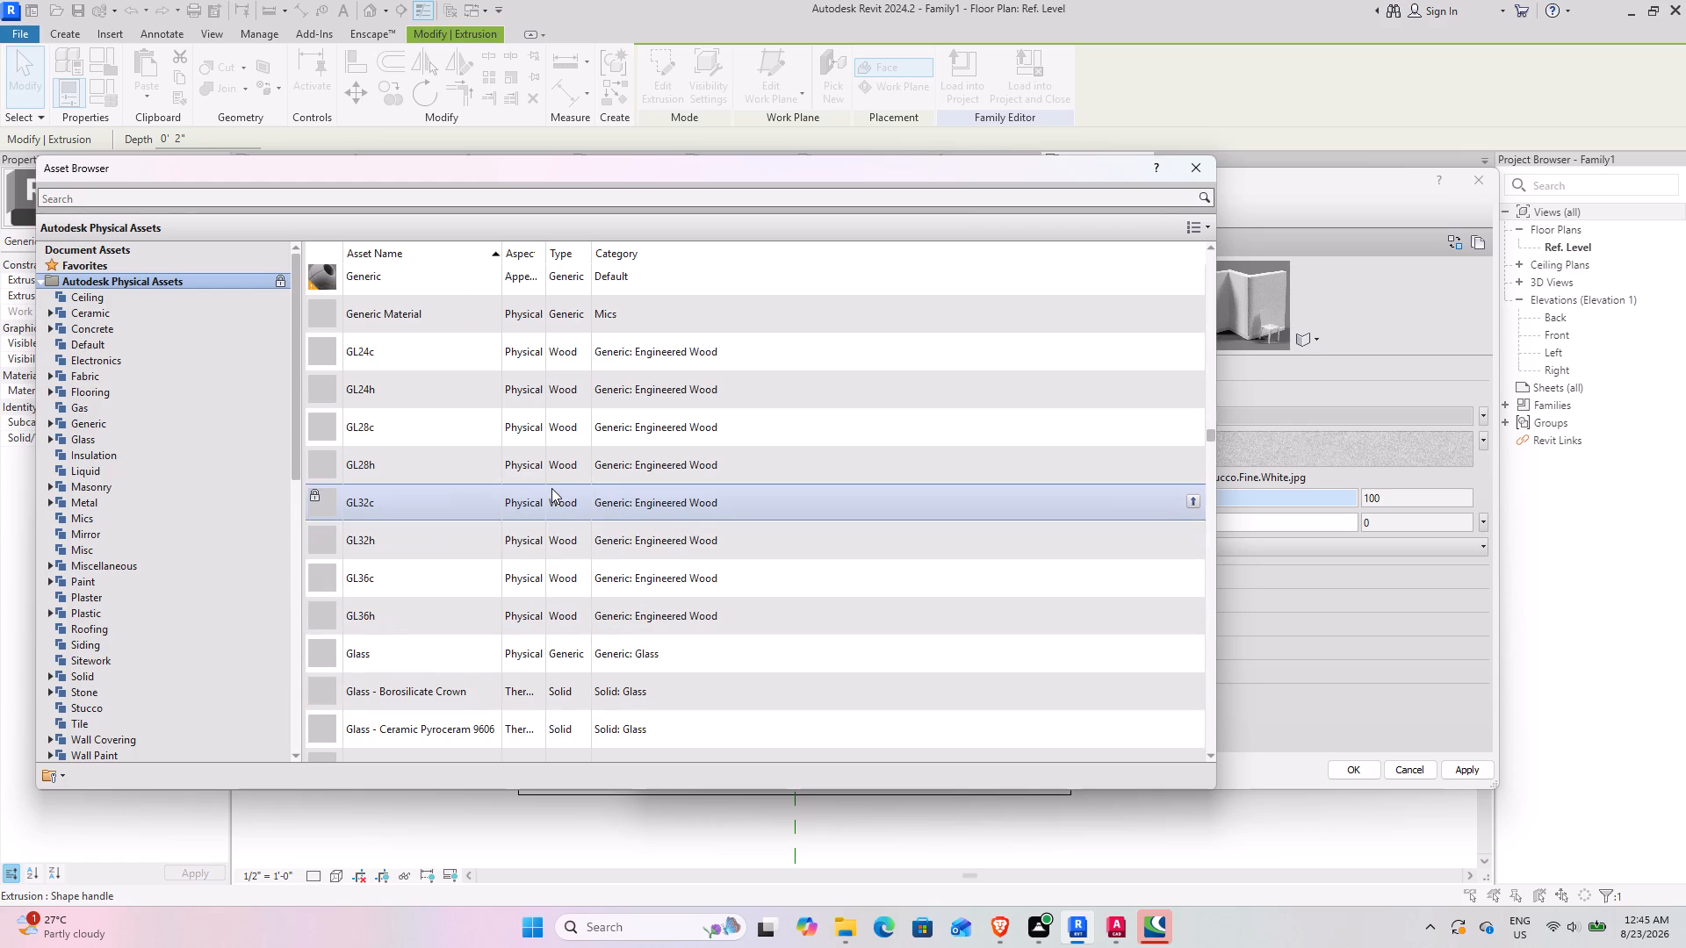
{"action": "scroll", "coordinate": [539, 560], "scroll_direction": "down", "scroll_amount": 3}
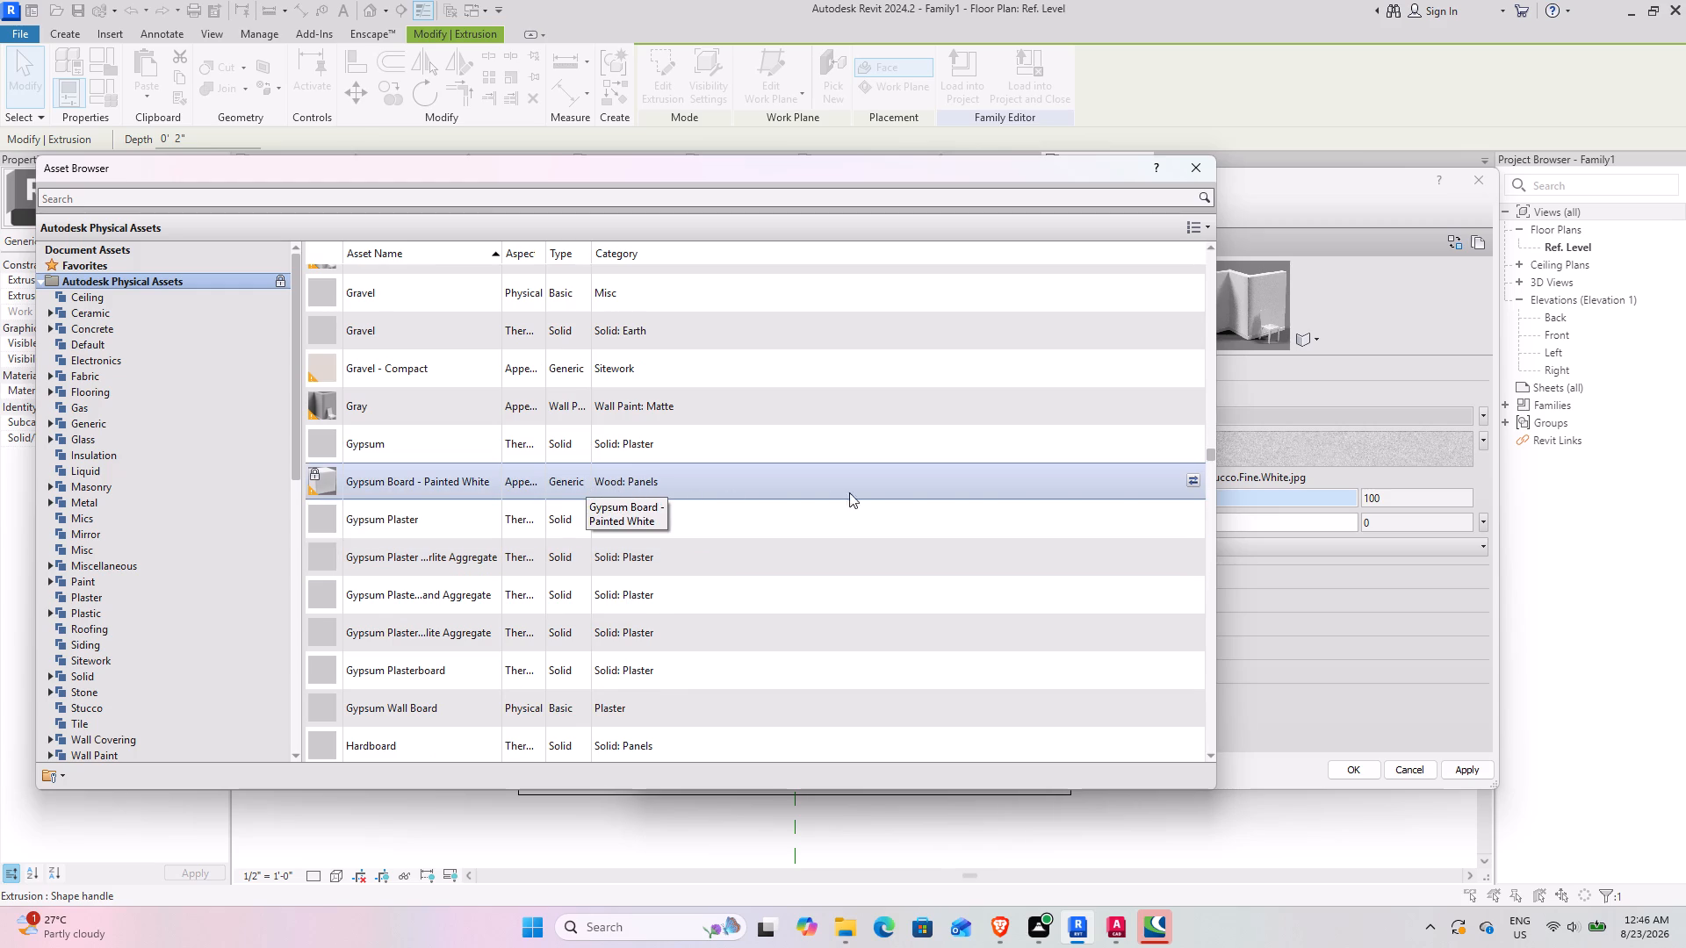
{"action": "left_click", "coordinate": [1185, 478]}
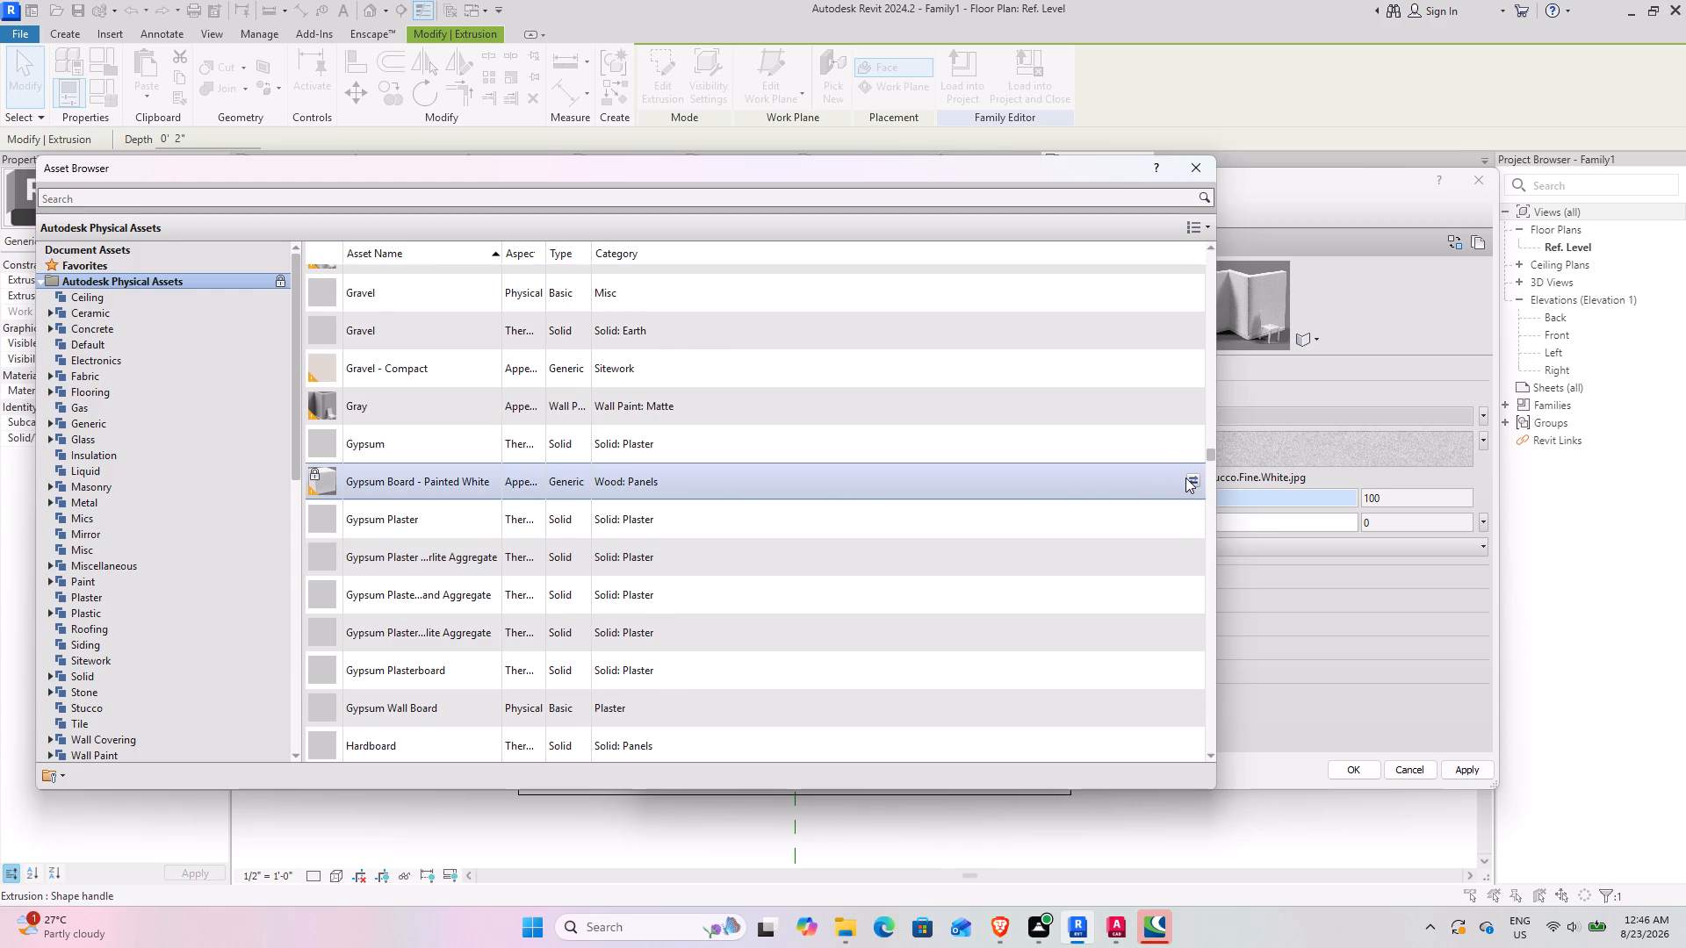
{"action": "left_click", "coordinate": [1193, 483]}
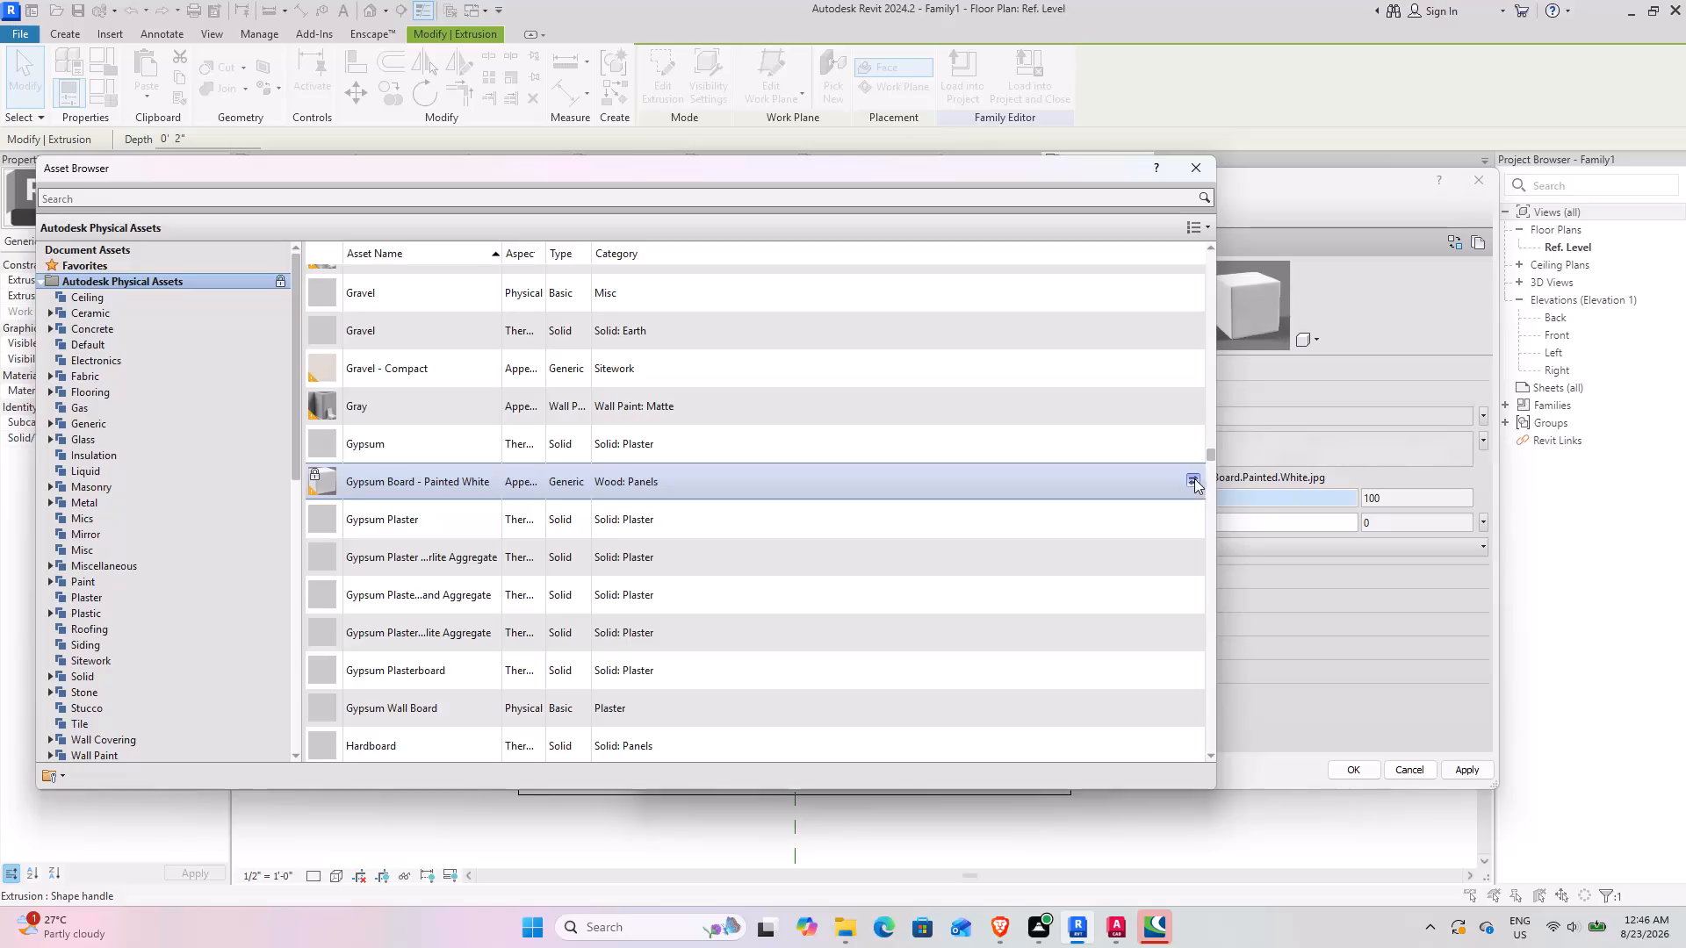
{"action": "left_click", "coordinate": [1204, 168]}
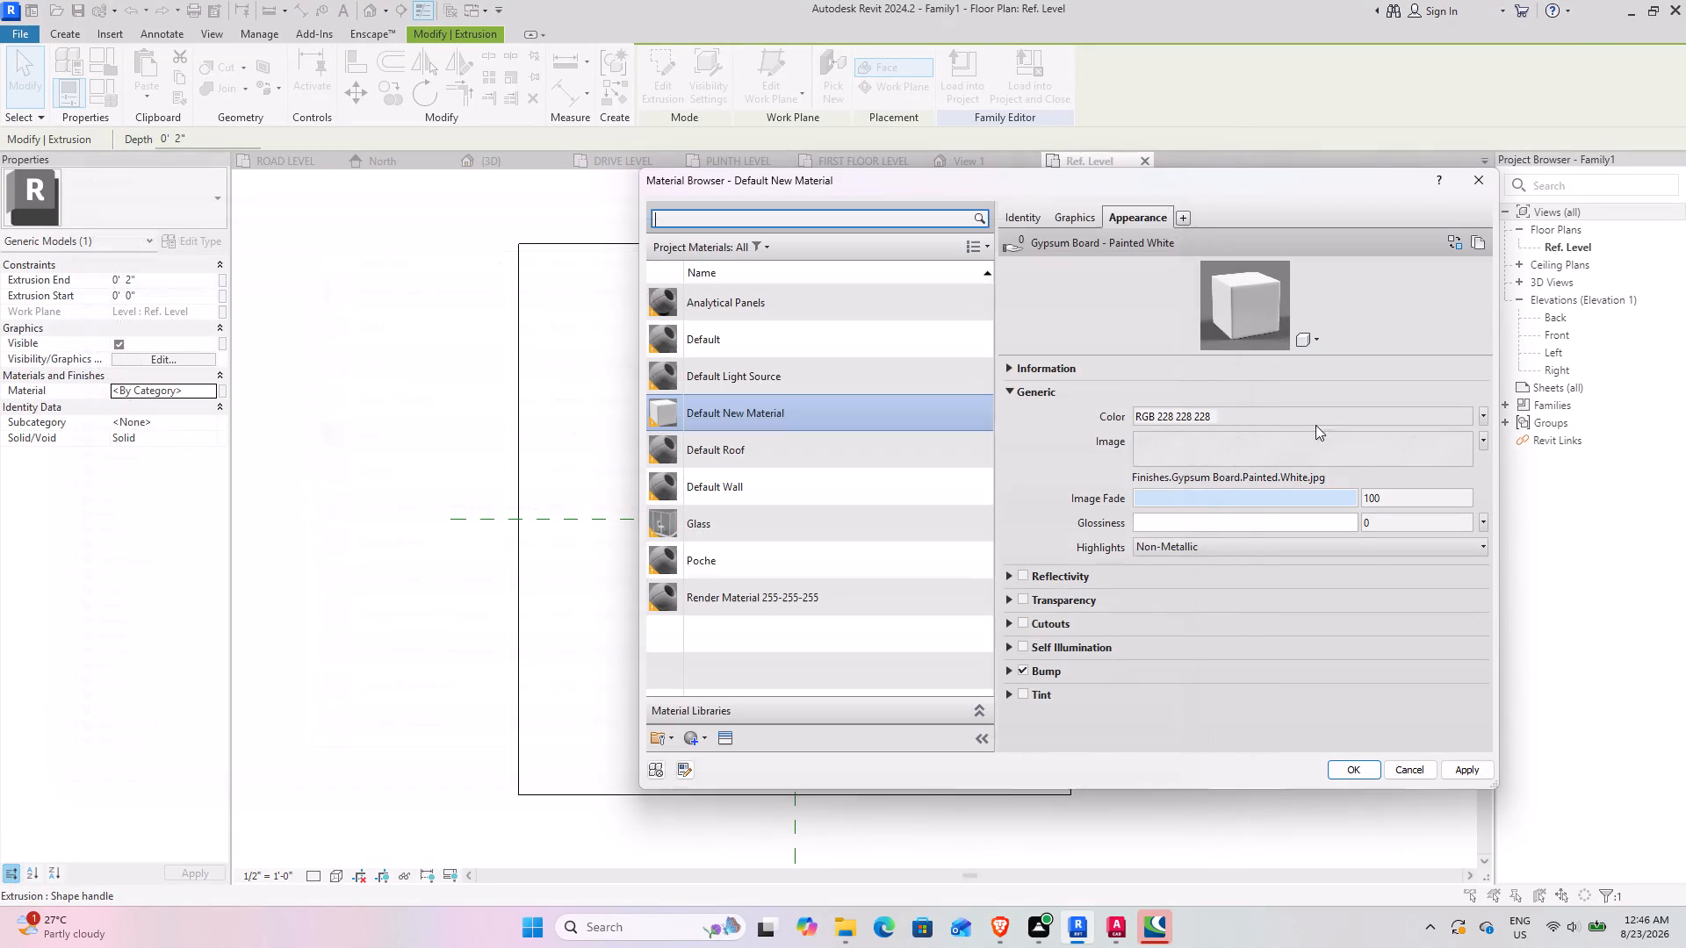
{"action": "left_click", "coordinate": [1468, 769]}
{"action": "left_click", "coordinate": [1352, 773]}
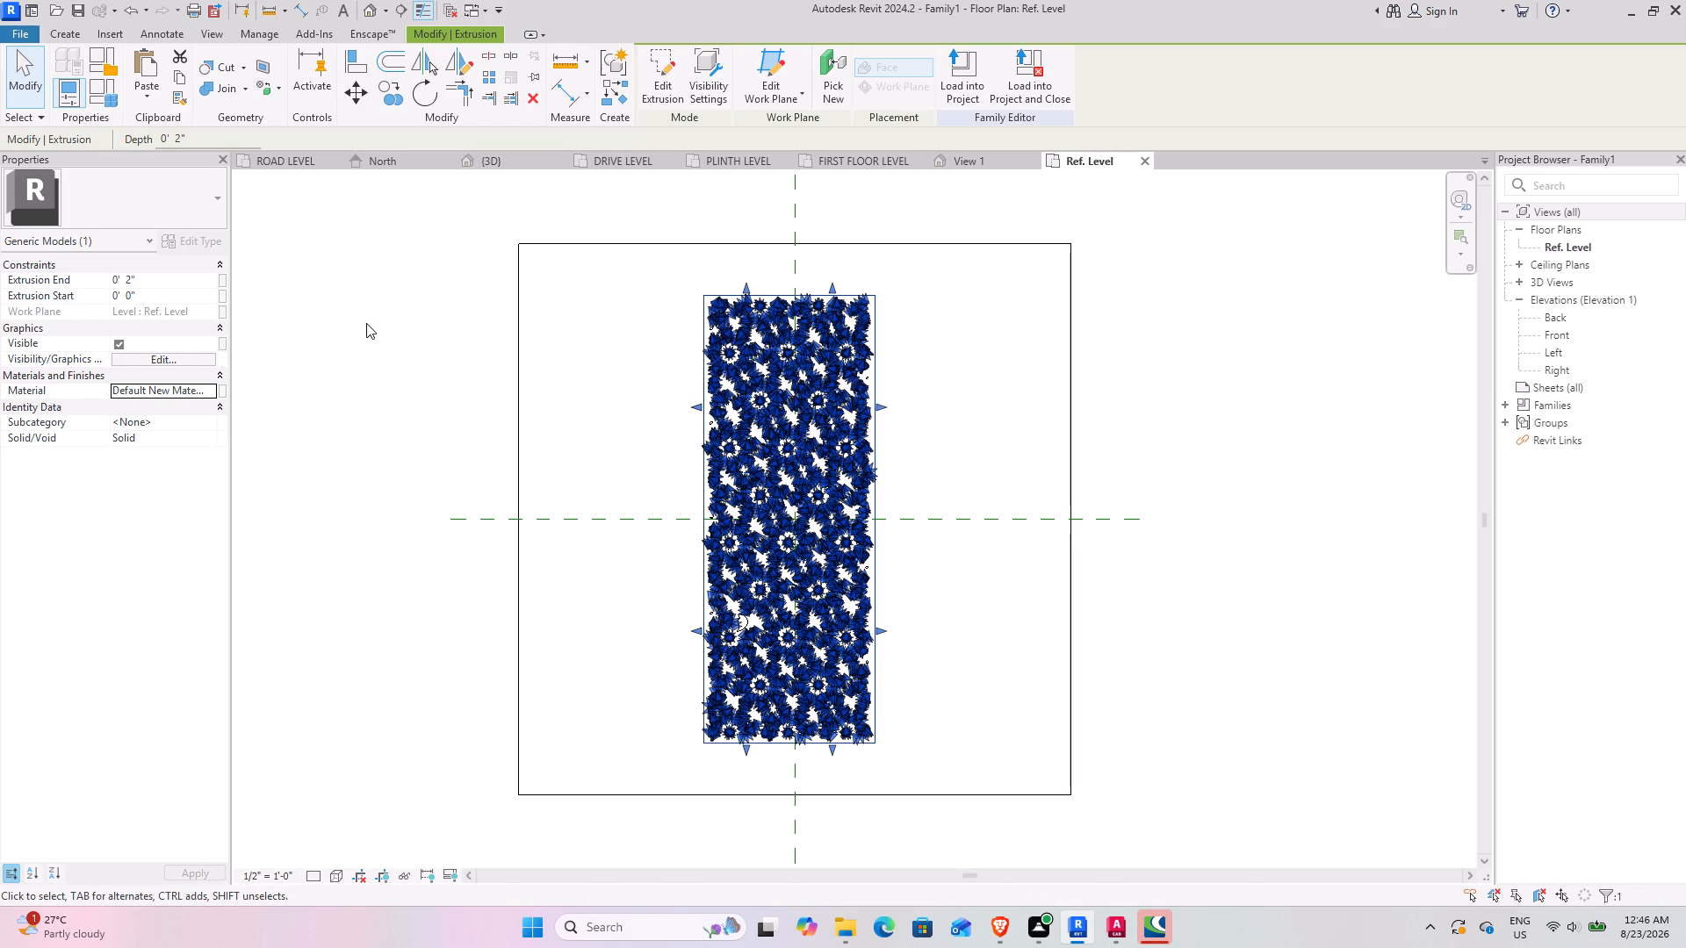
Load the edited jali family into the G+2 INTERN REVIT.rvt project, overwriting the existing version.
{"action": "left_click", "coordinate": [967, 59]}
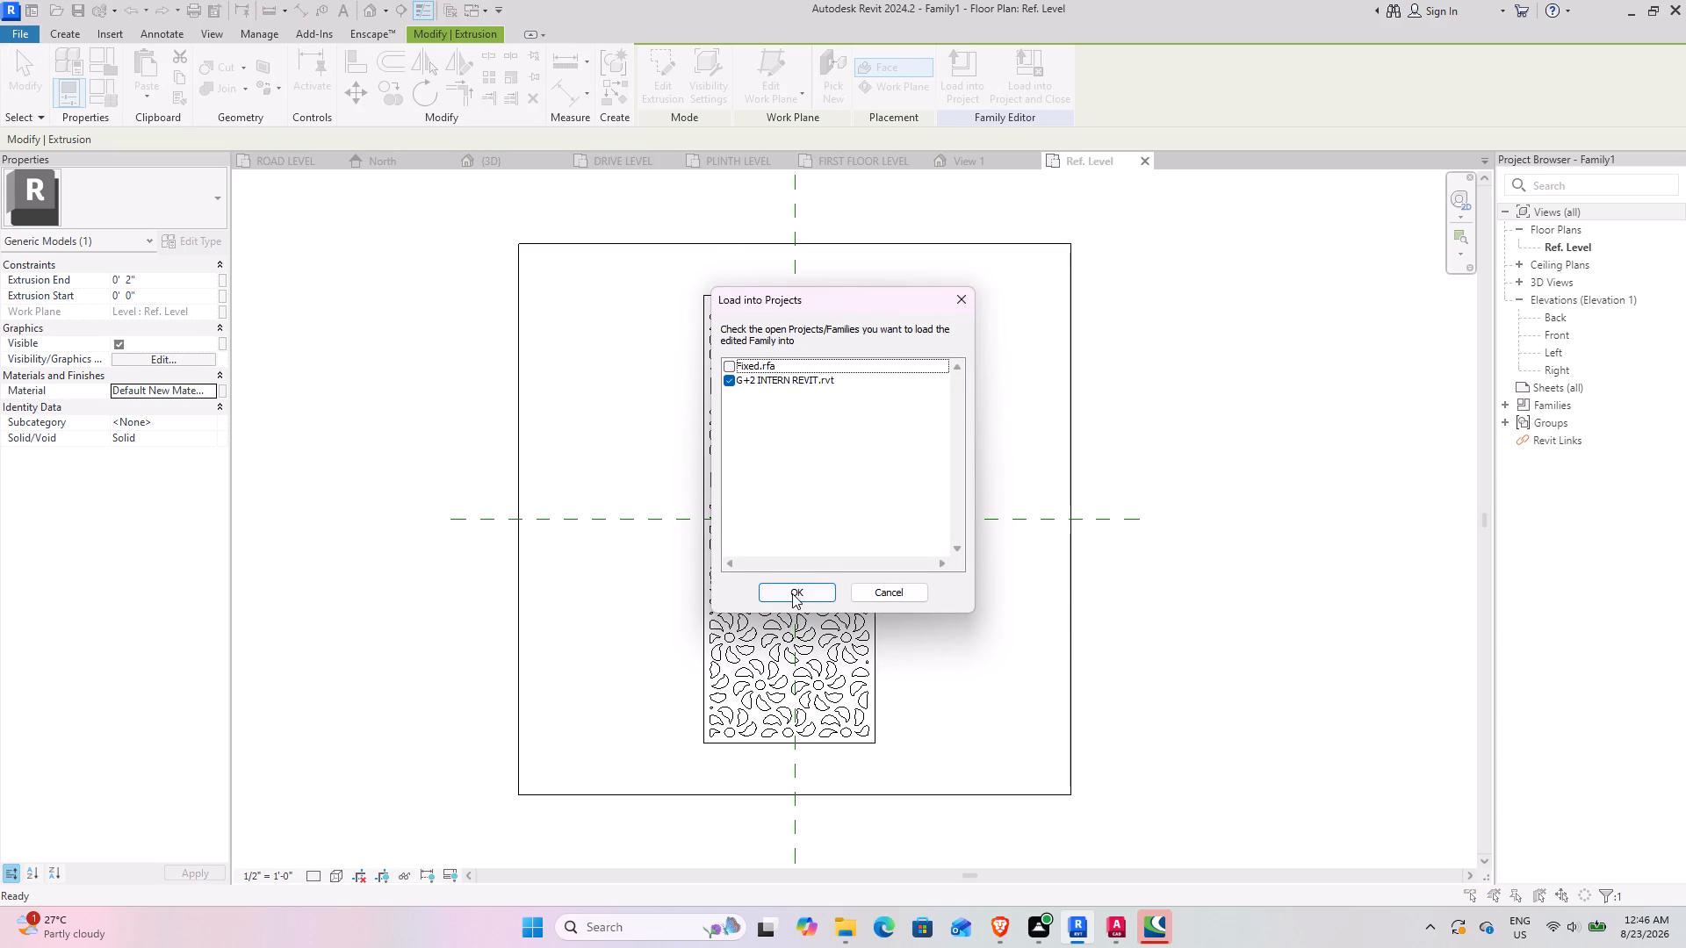
{"action": "left_click", "coordinate": [792, 593]}
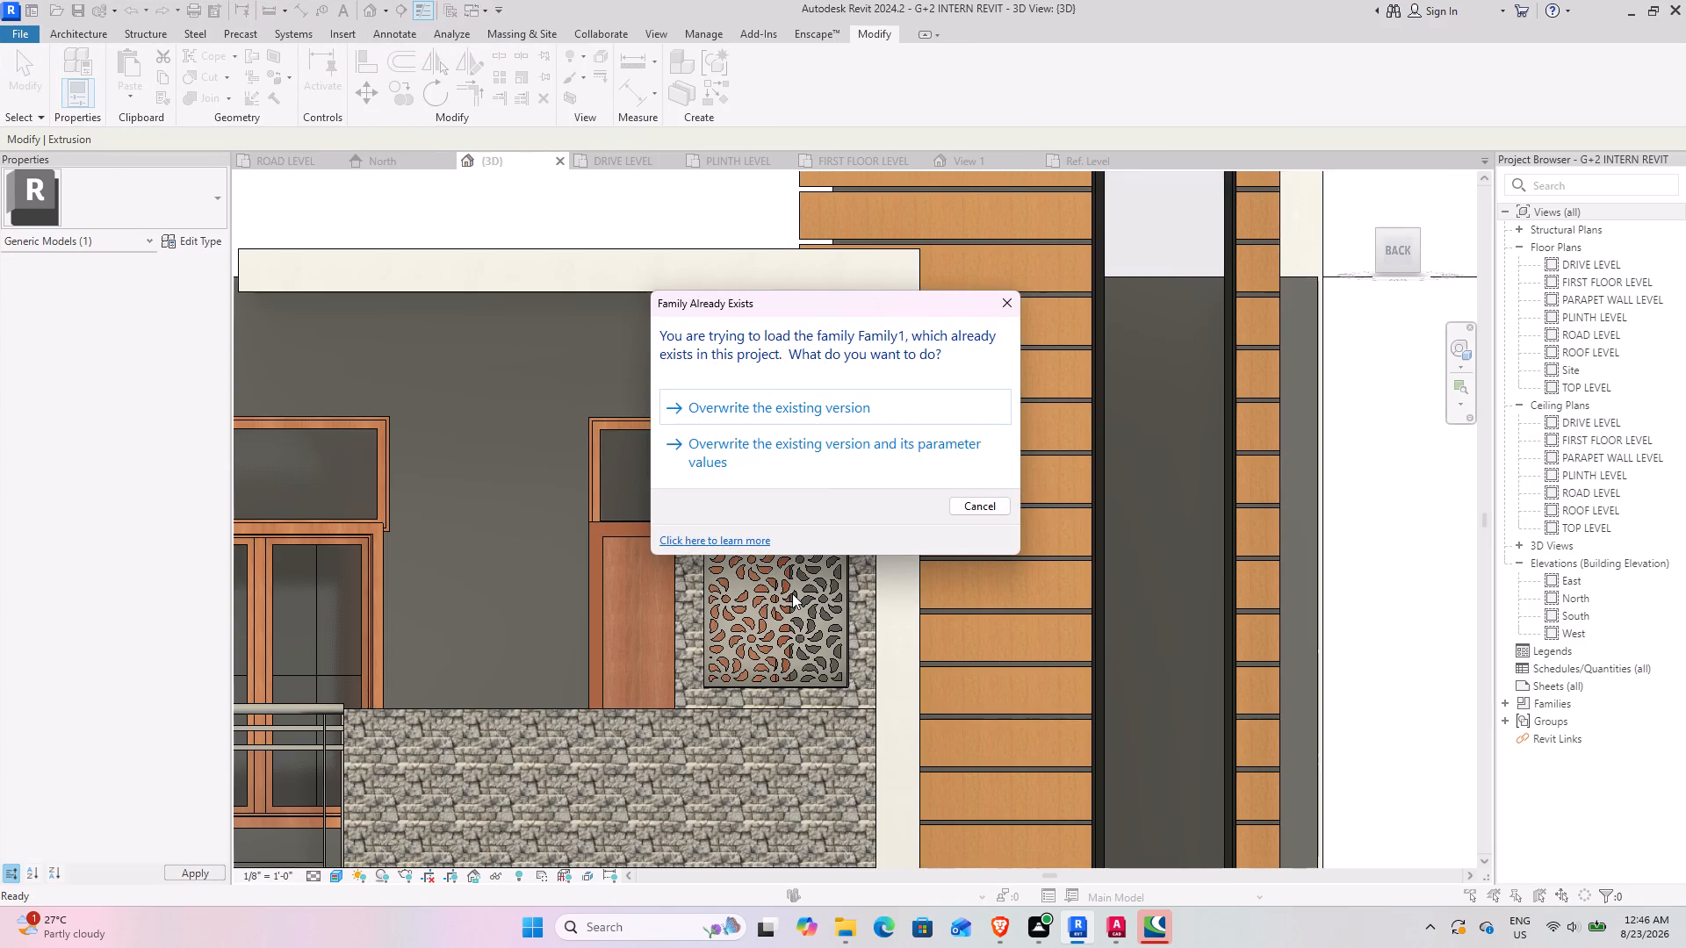
{"action": "left_click", "coordinate": [824, 403]}
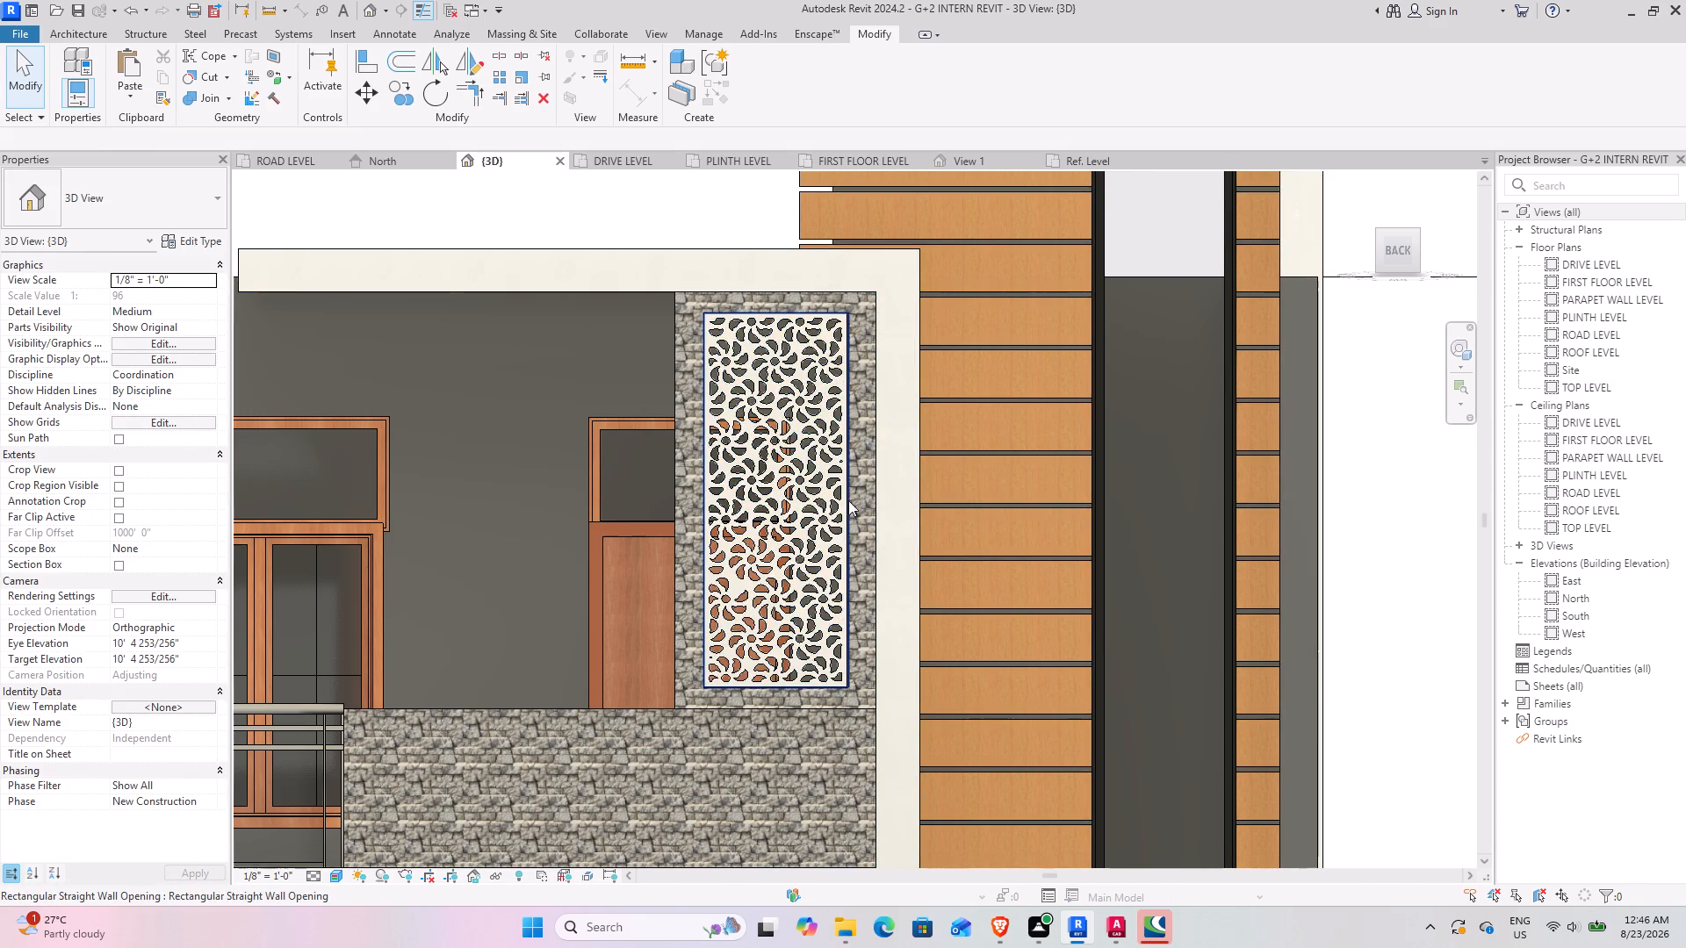
Examine the reloaded jali's finish and the rest of the back facade in the 3D view.
{"action": "scroll", "coordinate": [775, 434], "scroll_direction": "up", "scroll_amount": 8}
{"action": "scroll", "coordinate": [775, 434], "scroll_direction": "down", "scroll_amount": 9}
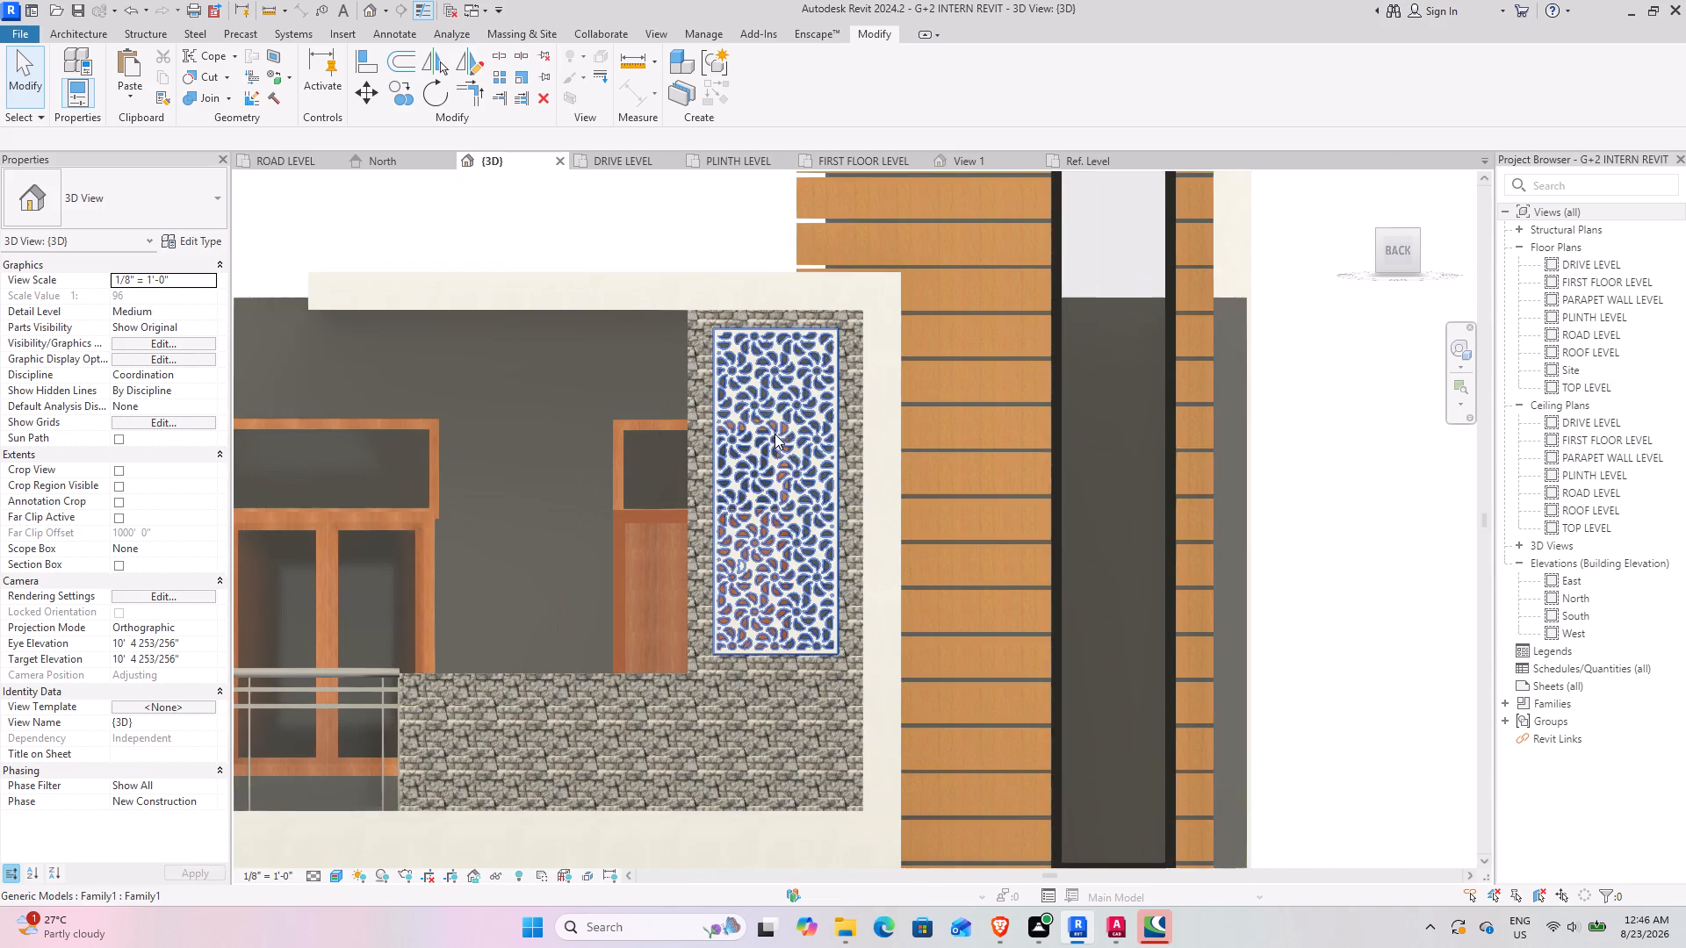
{"action": "scroll", "coordinate": [815, 541], "scroll_direction": "down", "scroll_amount": 3}
{"action": "middle_click_drag", "start_coordinate": [817, 636], "coordinate": [849, 456]}
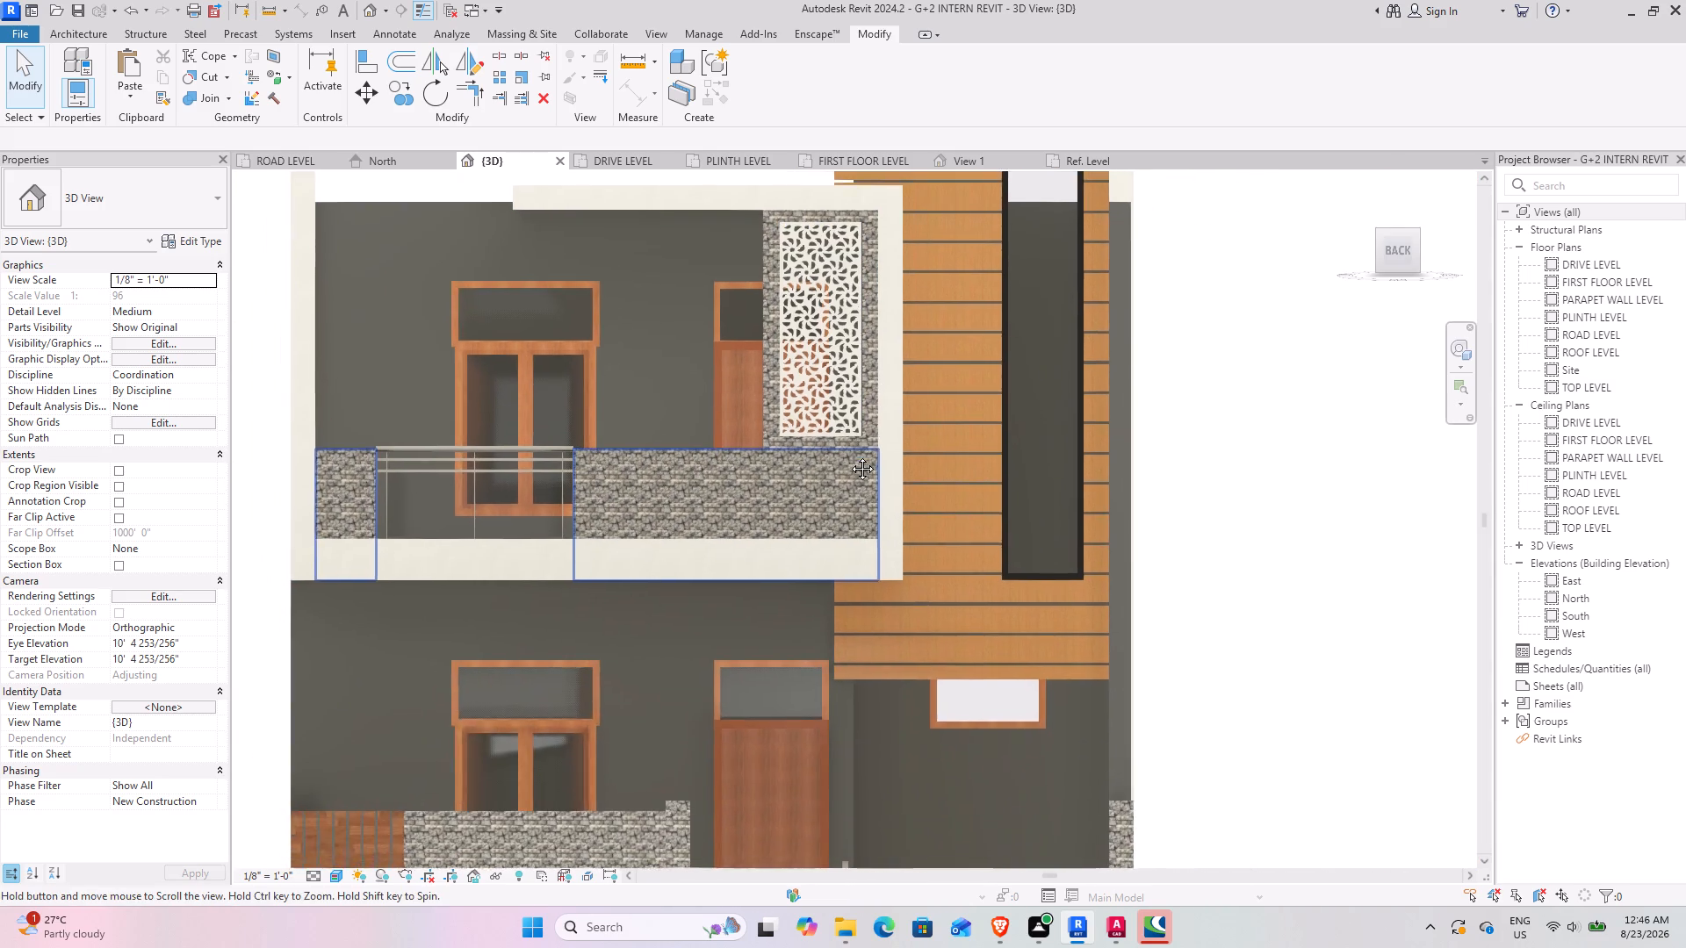
{"action": "middle_click_drag", "start_coordinate": [849, 456], "coordinate": [849, 455]}
{"action": "scroll", "coordinate": [811, 469], "scroll_direction": "down", "scroll_amount": 3}
{"action": "middle_click_drag", "start_coordinate": [933, 696], "coordinate": [863, 597]}
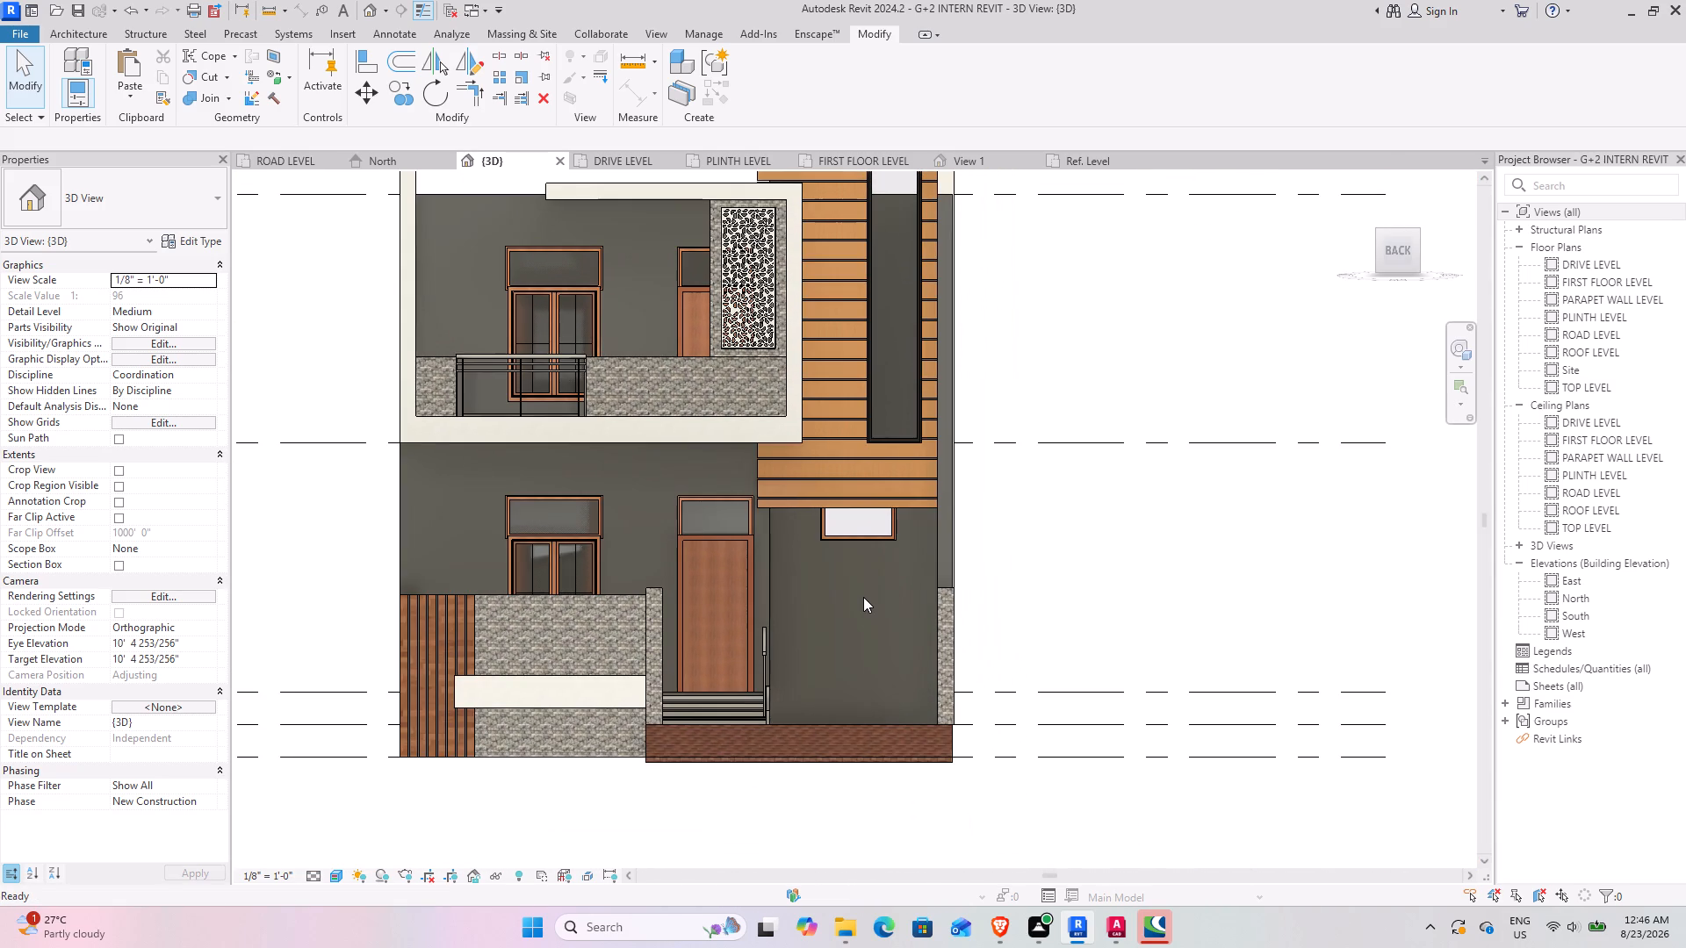
{"action": "middle_click_drag", "start_coordinate": [775, 448], "coordinate": [793, 597]}
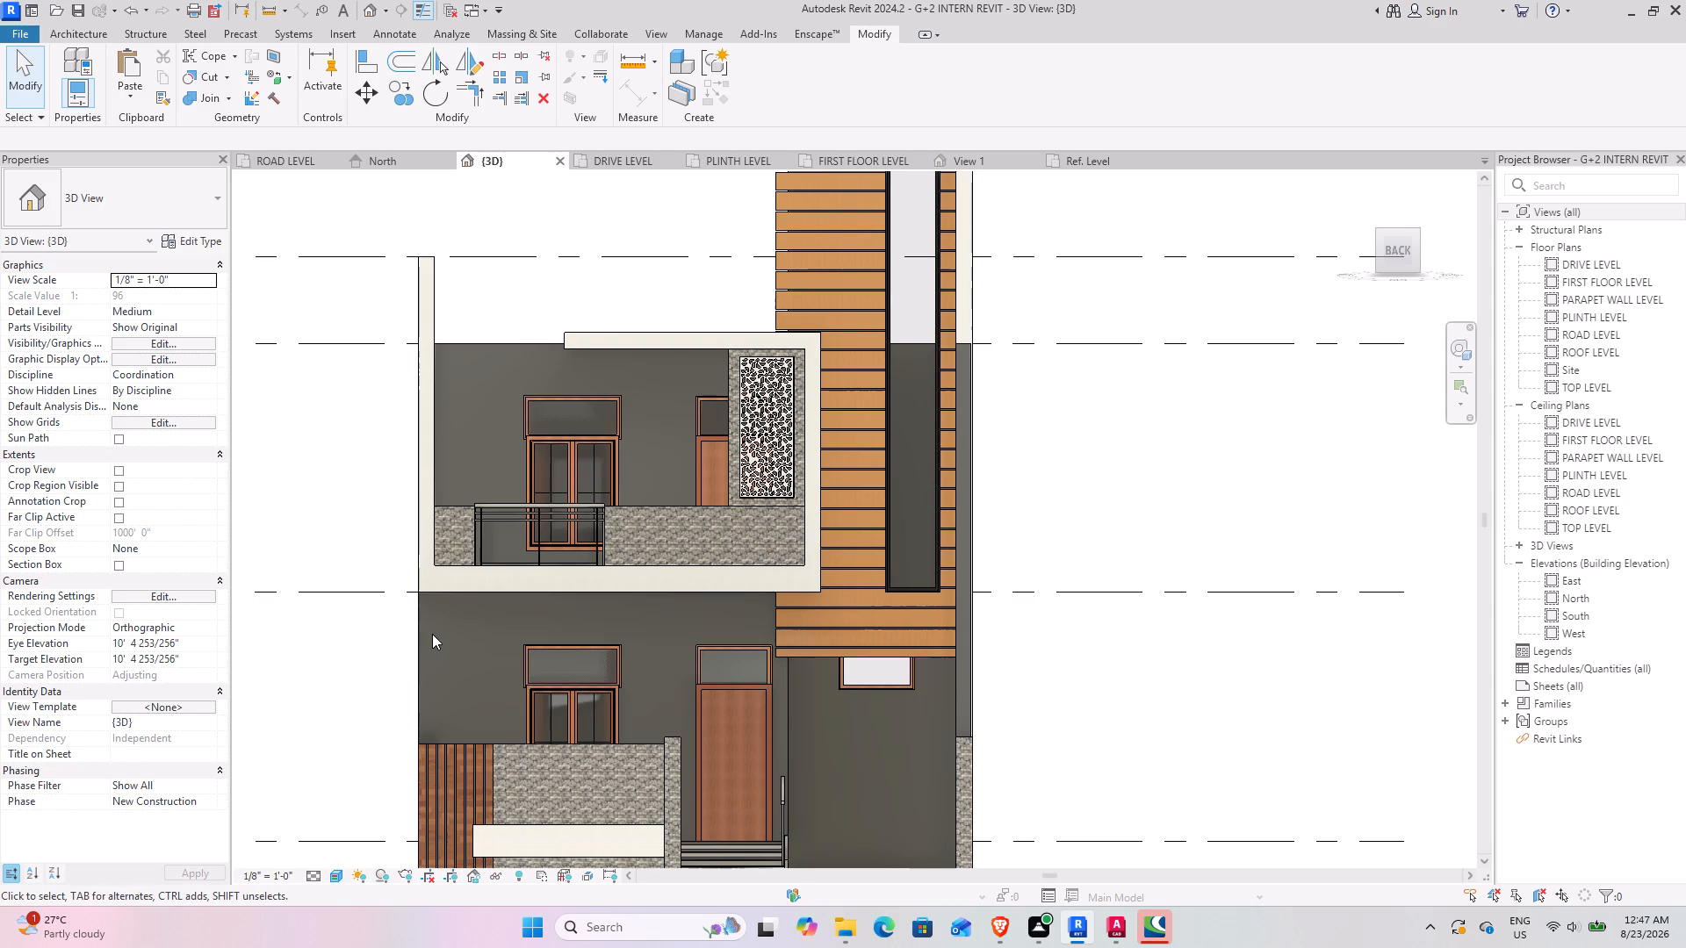
Select the ground-floor and first-floor Generic - 8" walls of the back facade and duplicate their wall type.
{"action": "left_click", "coordinate": [416, 631]}
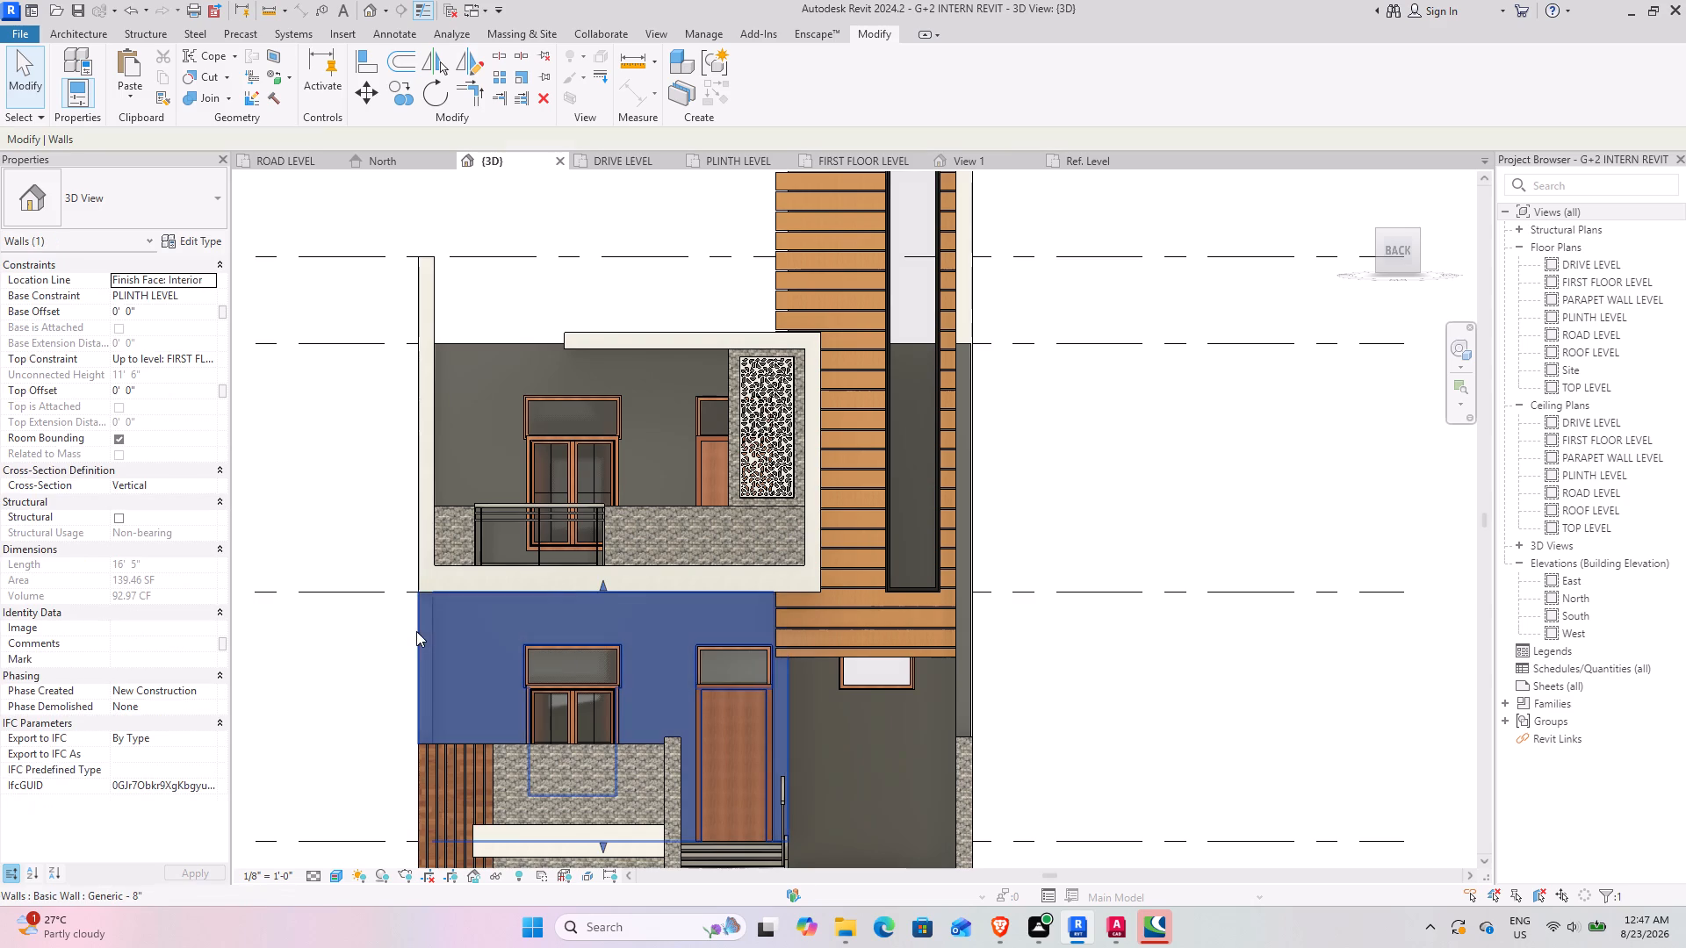
{"action": "left_click", "coordinate": [486, 344], "text": "ctrl"}
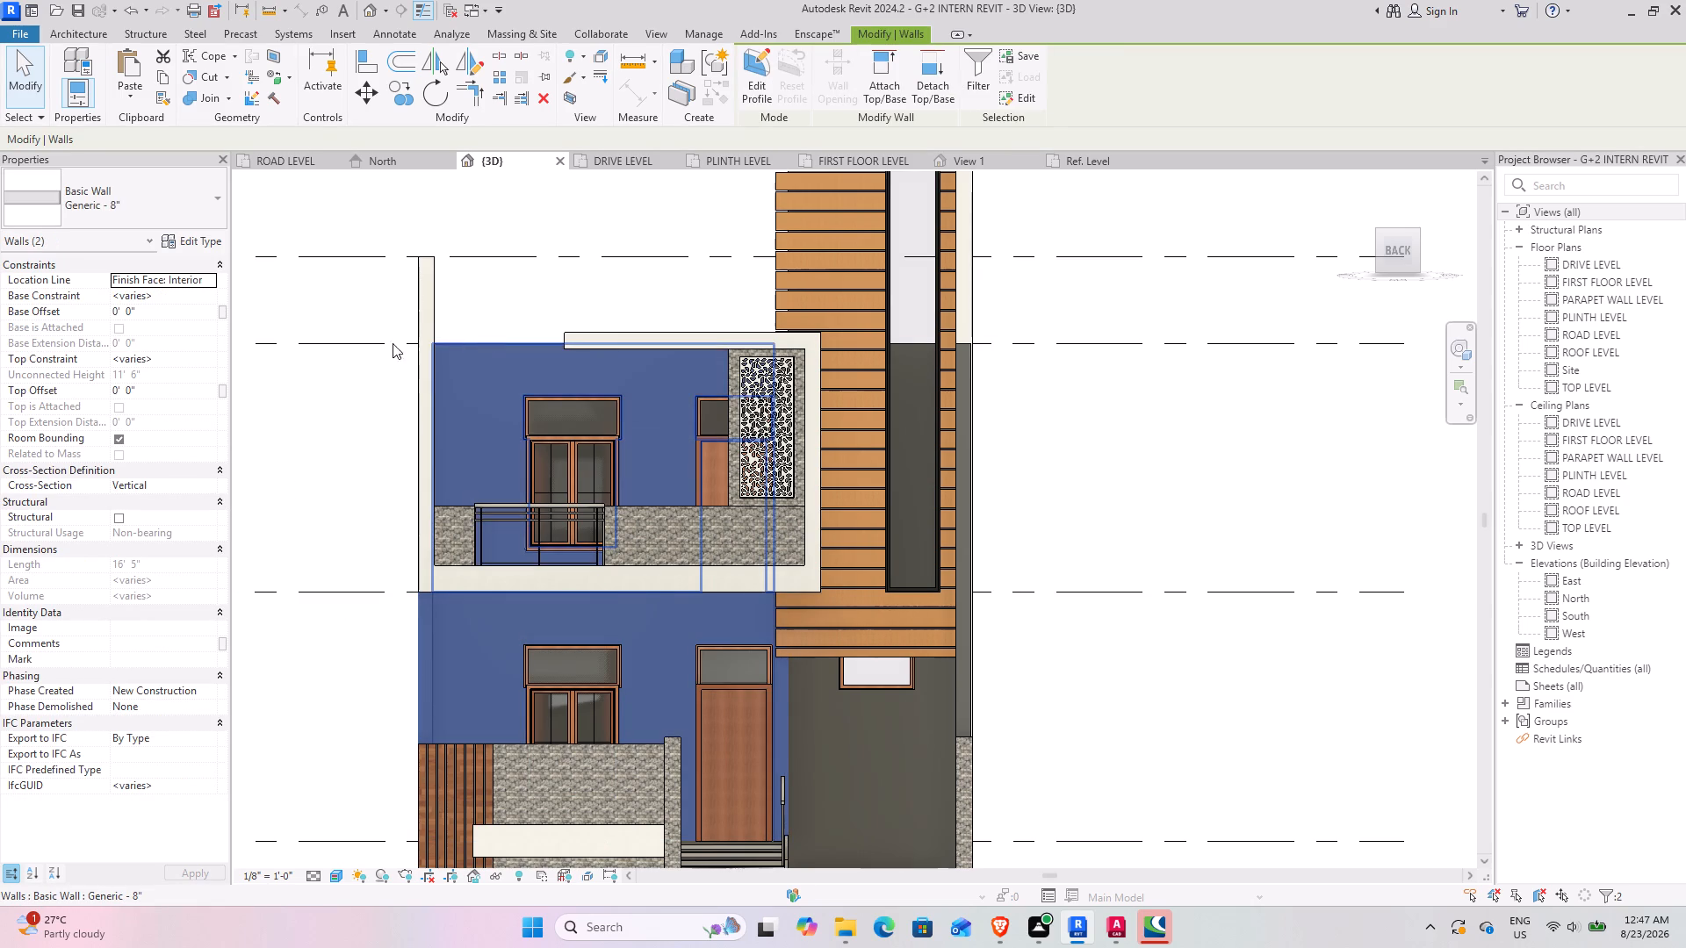
{"action": "left_click", "coordinate": [198, 235]}
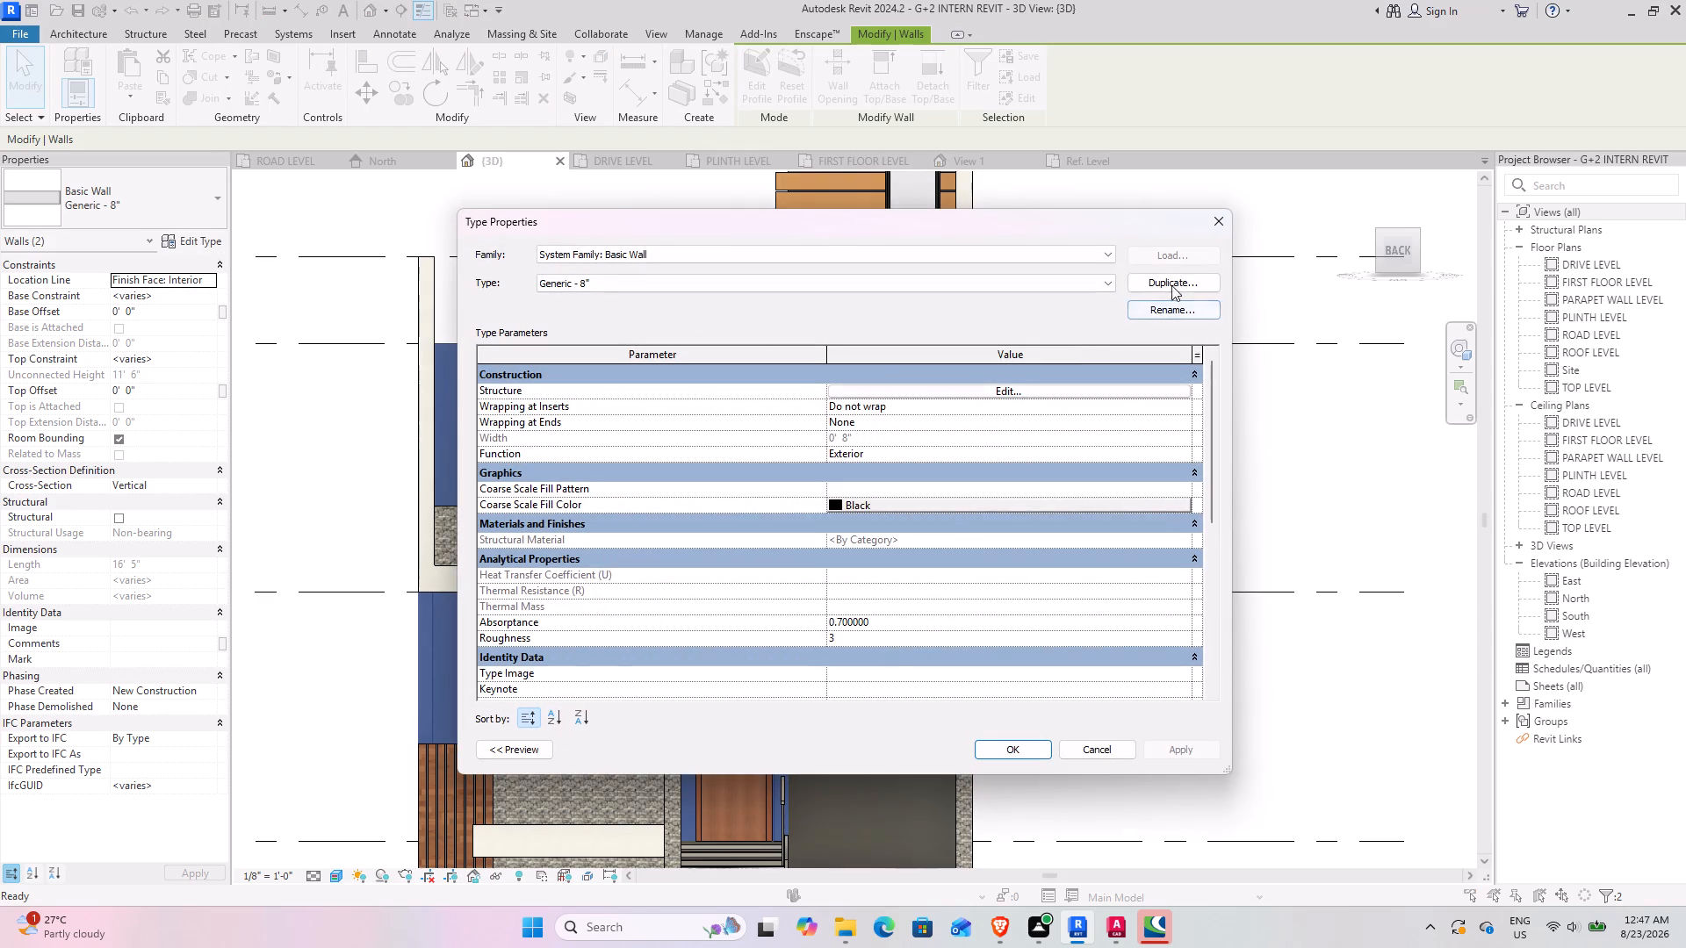
{"action": "left_click", "coordinate": [1175, 280]}
{"action": "left_click", "coordinate": [836, 541]}
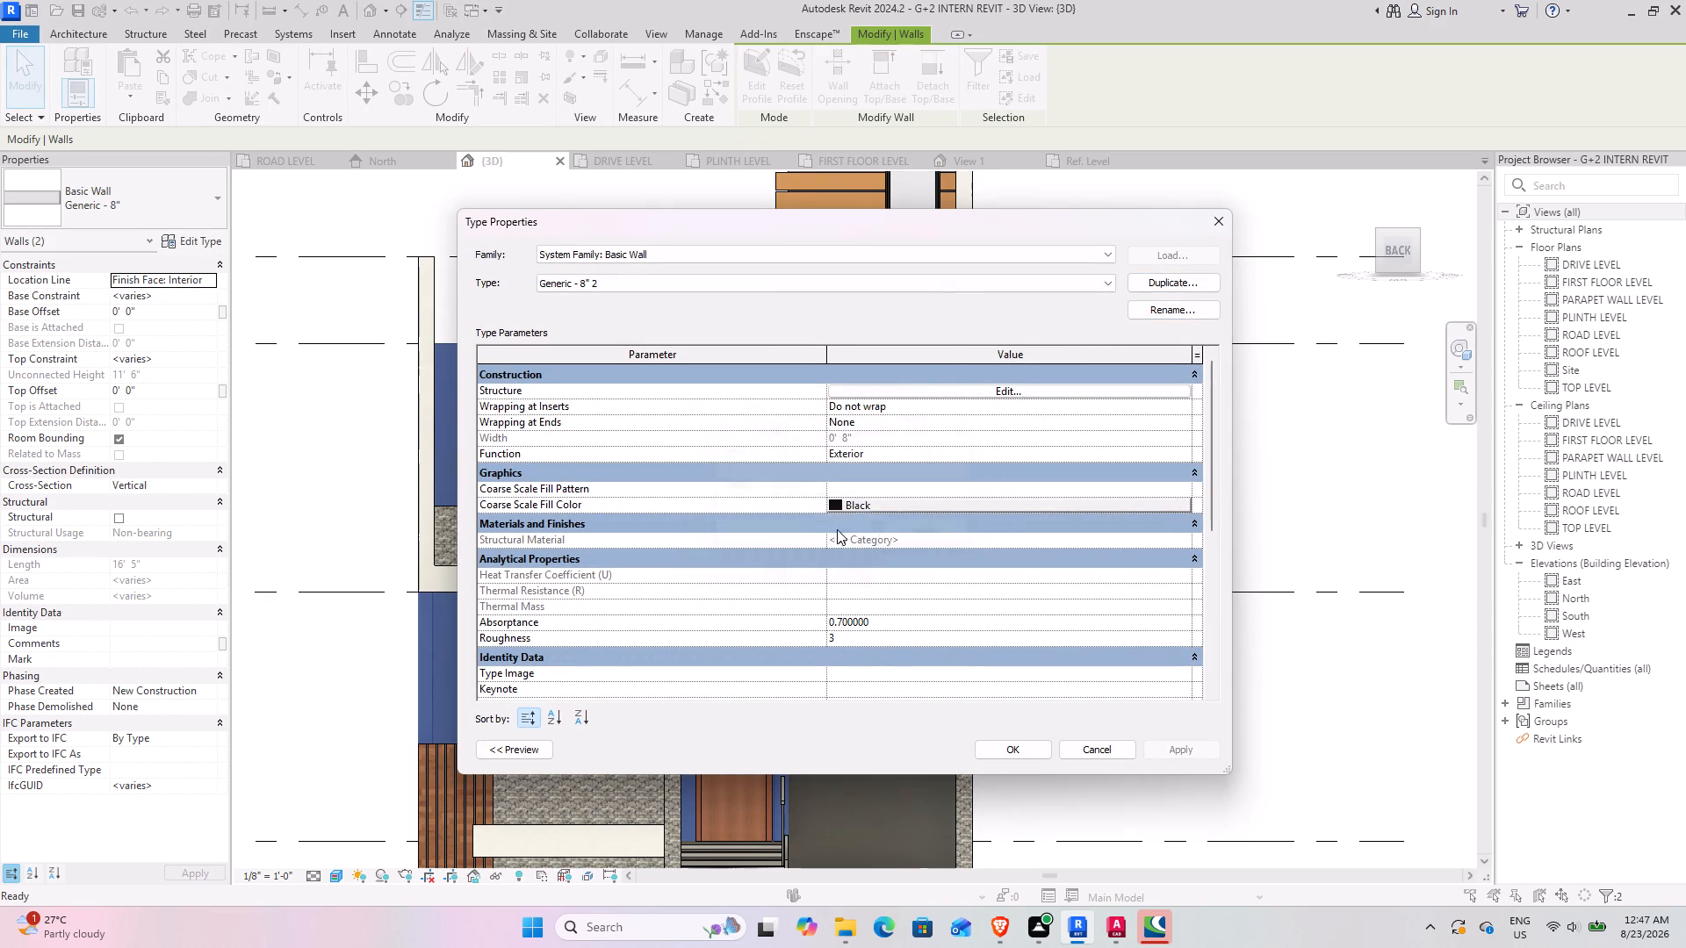
Open the structure layer's material and browse the project materials, previewing Asphalt Shingle, Tile, Mosaic, Gray and Asphalt, Pavement, Light Grey.
{"action": "left_click", "coordinate": [1022, 392]}
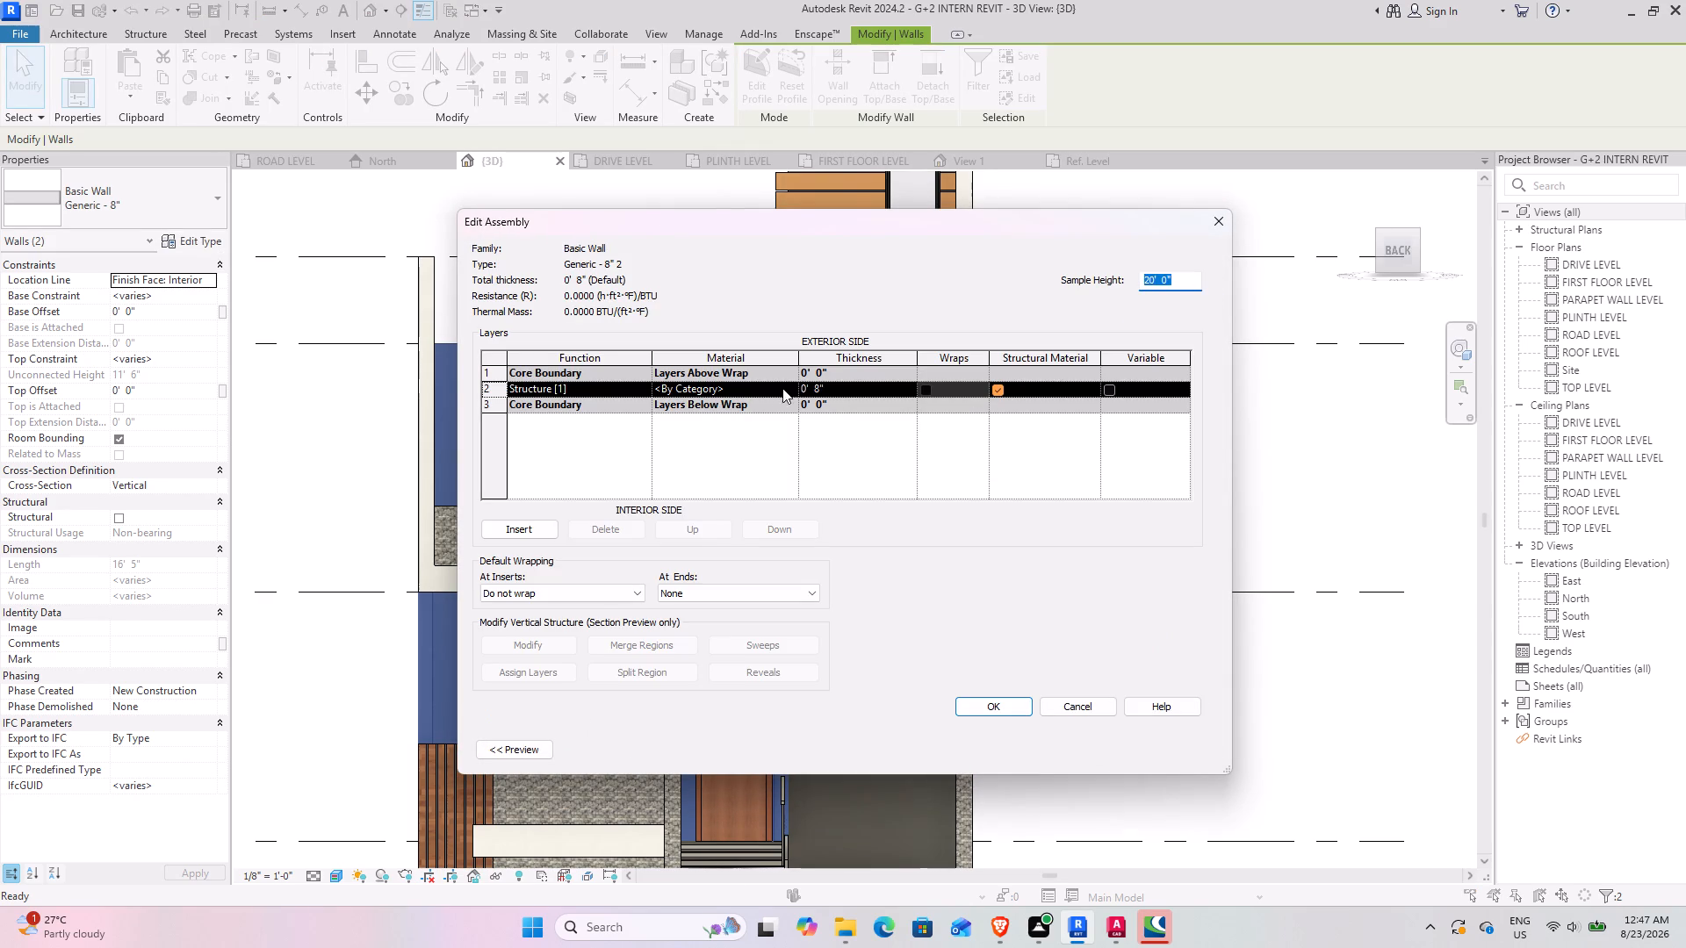
{"action": "left_click", "coordinate": [791, 389]}
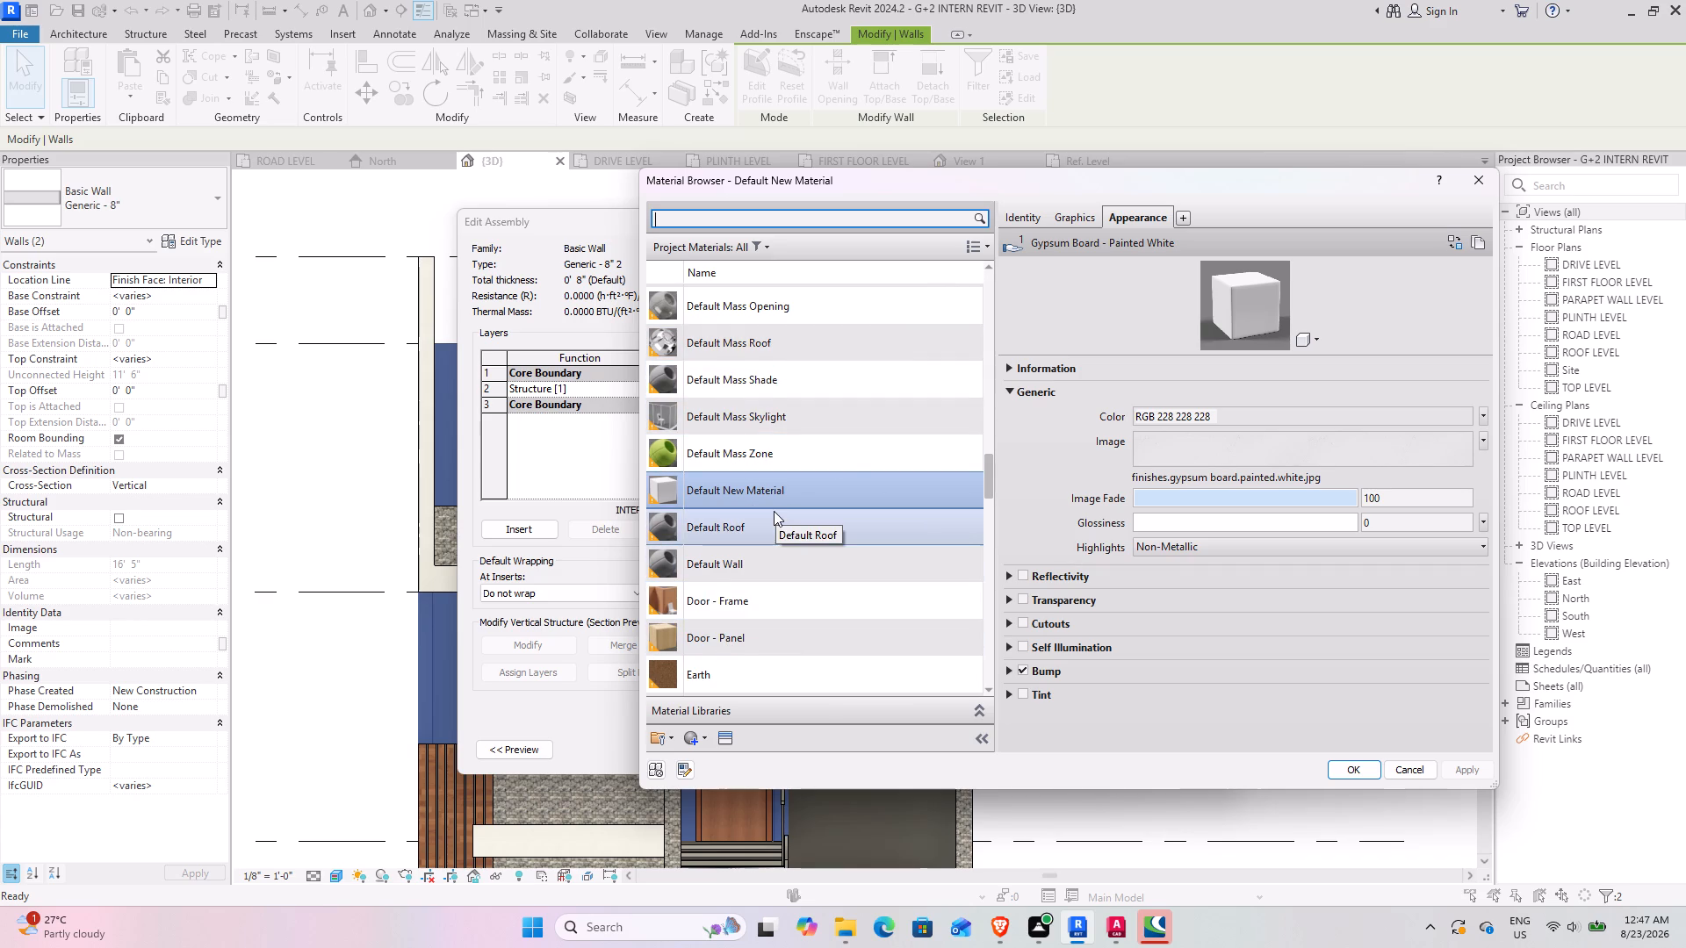
{"action": "scroll", "coordinate": [774, 511], "scroll_direction": "up", "scroll_amount": 2}
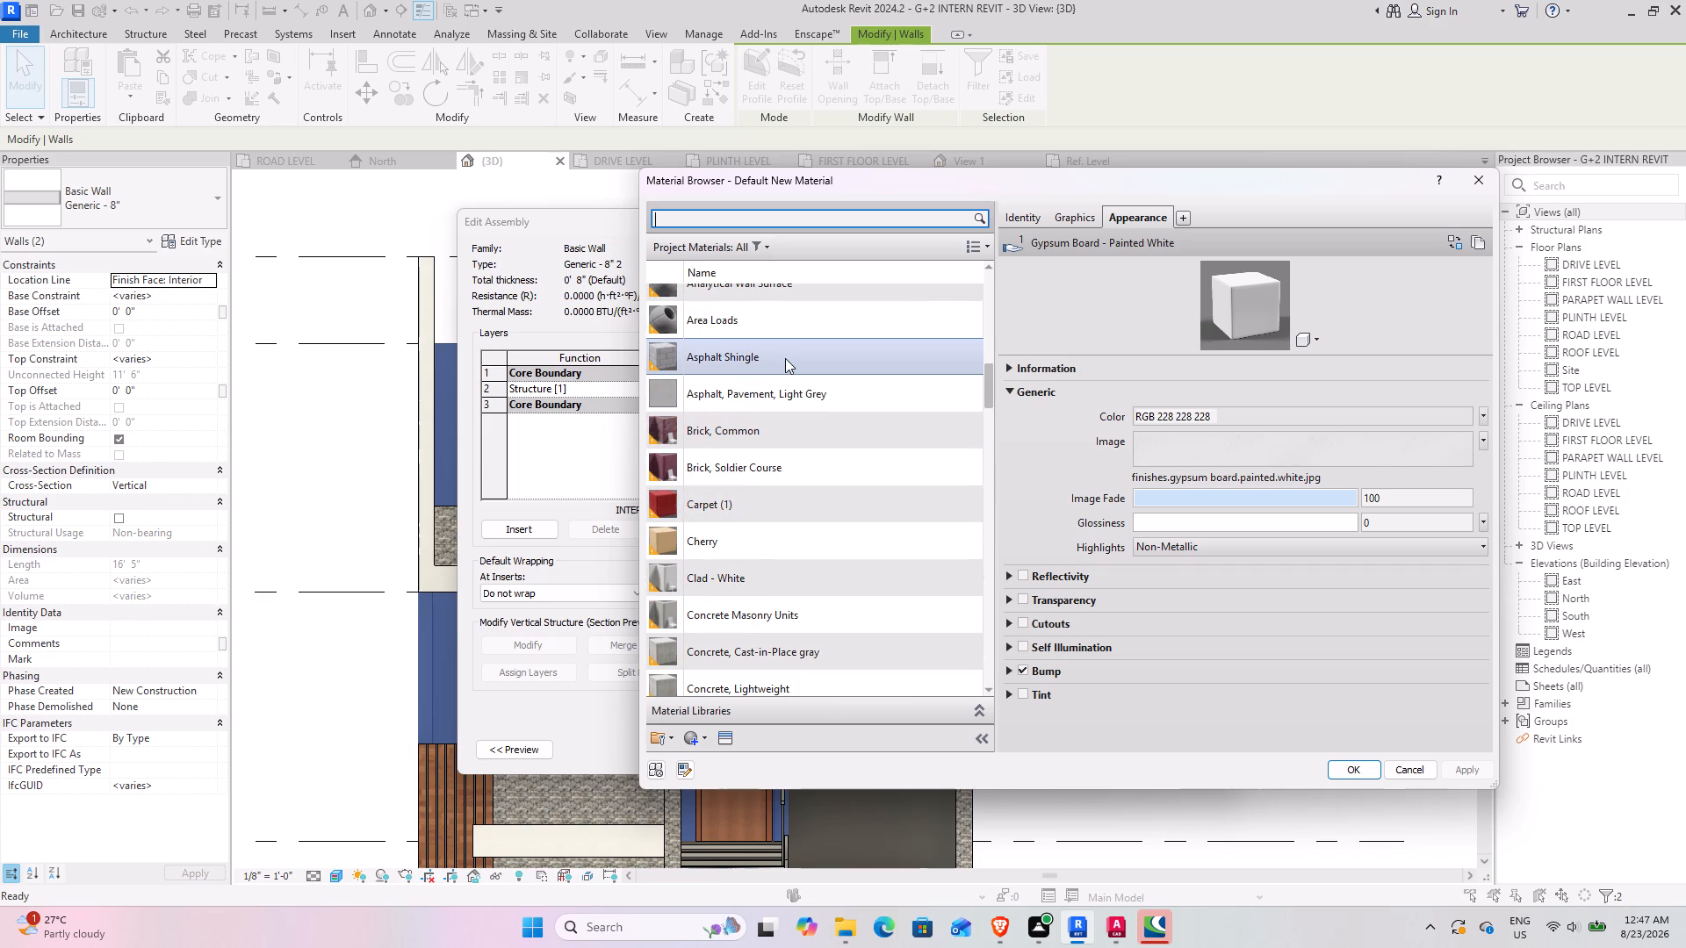
{"action": "left_click", "coordinate": [785, 358]}
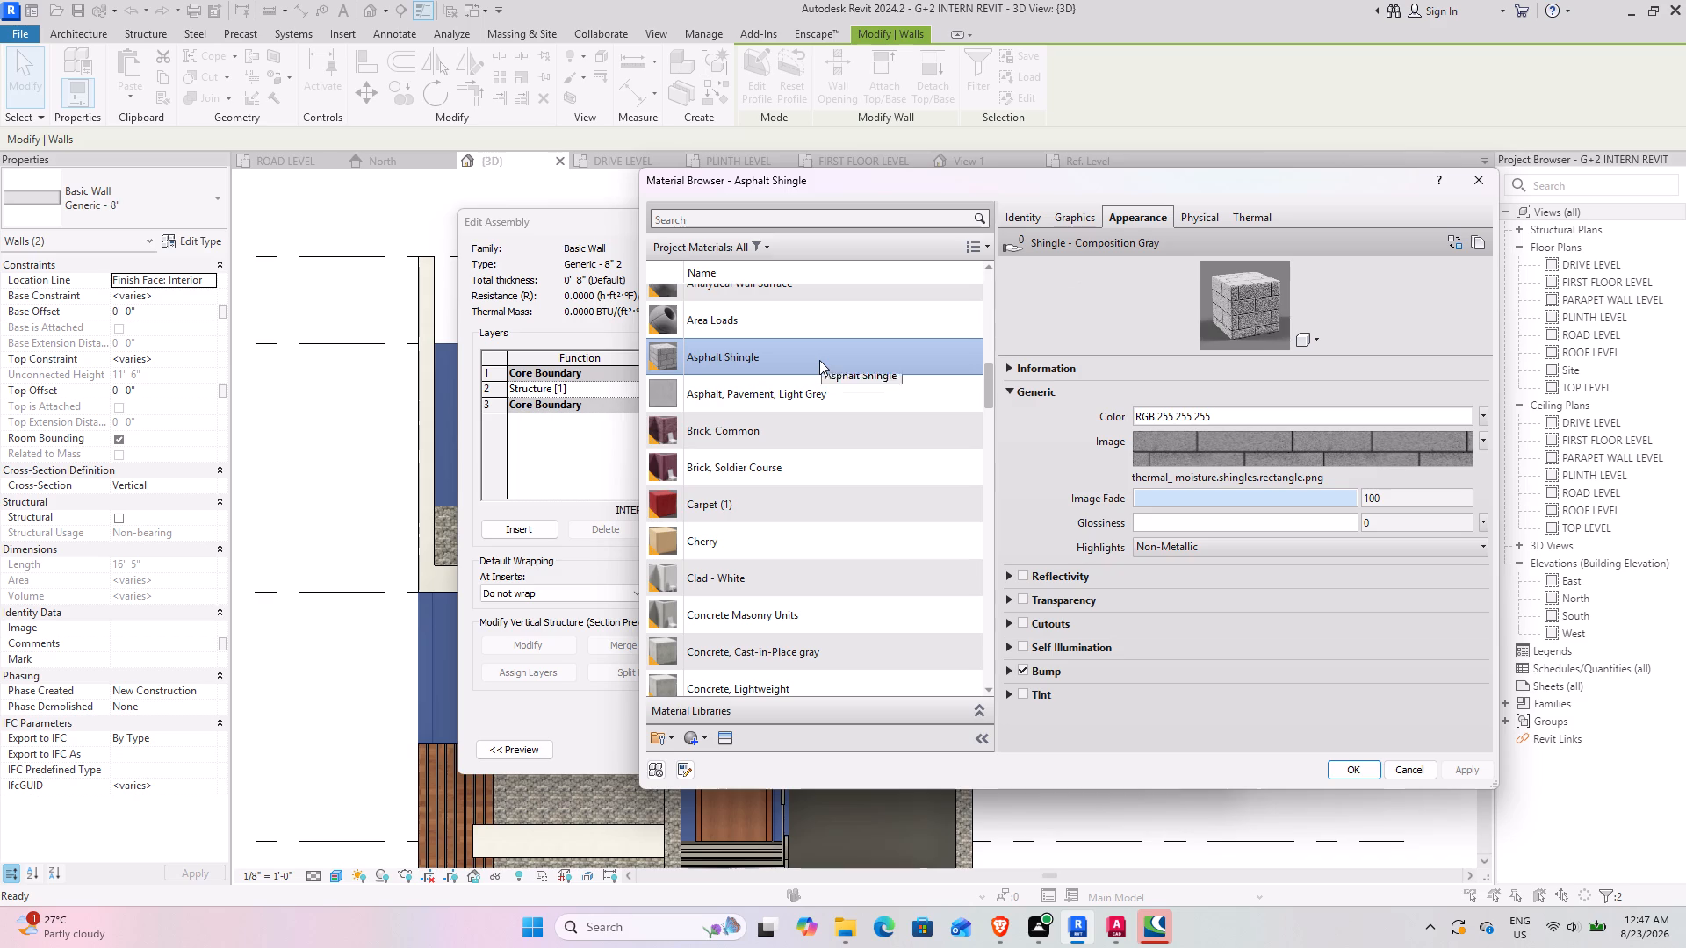
{"action": "scroll", "coordinate": [819, 360], "scroll_direction": "up", "scroll_amount": 1}
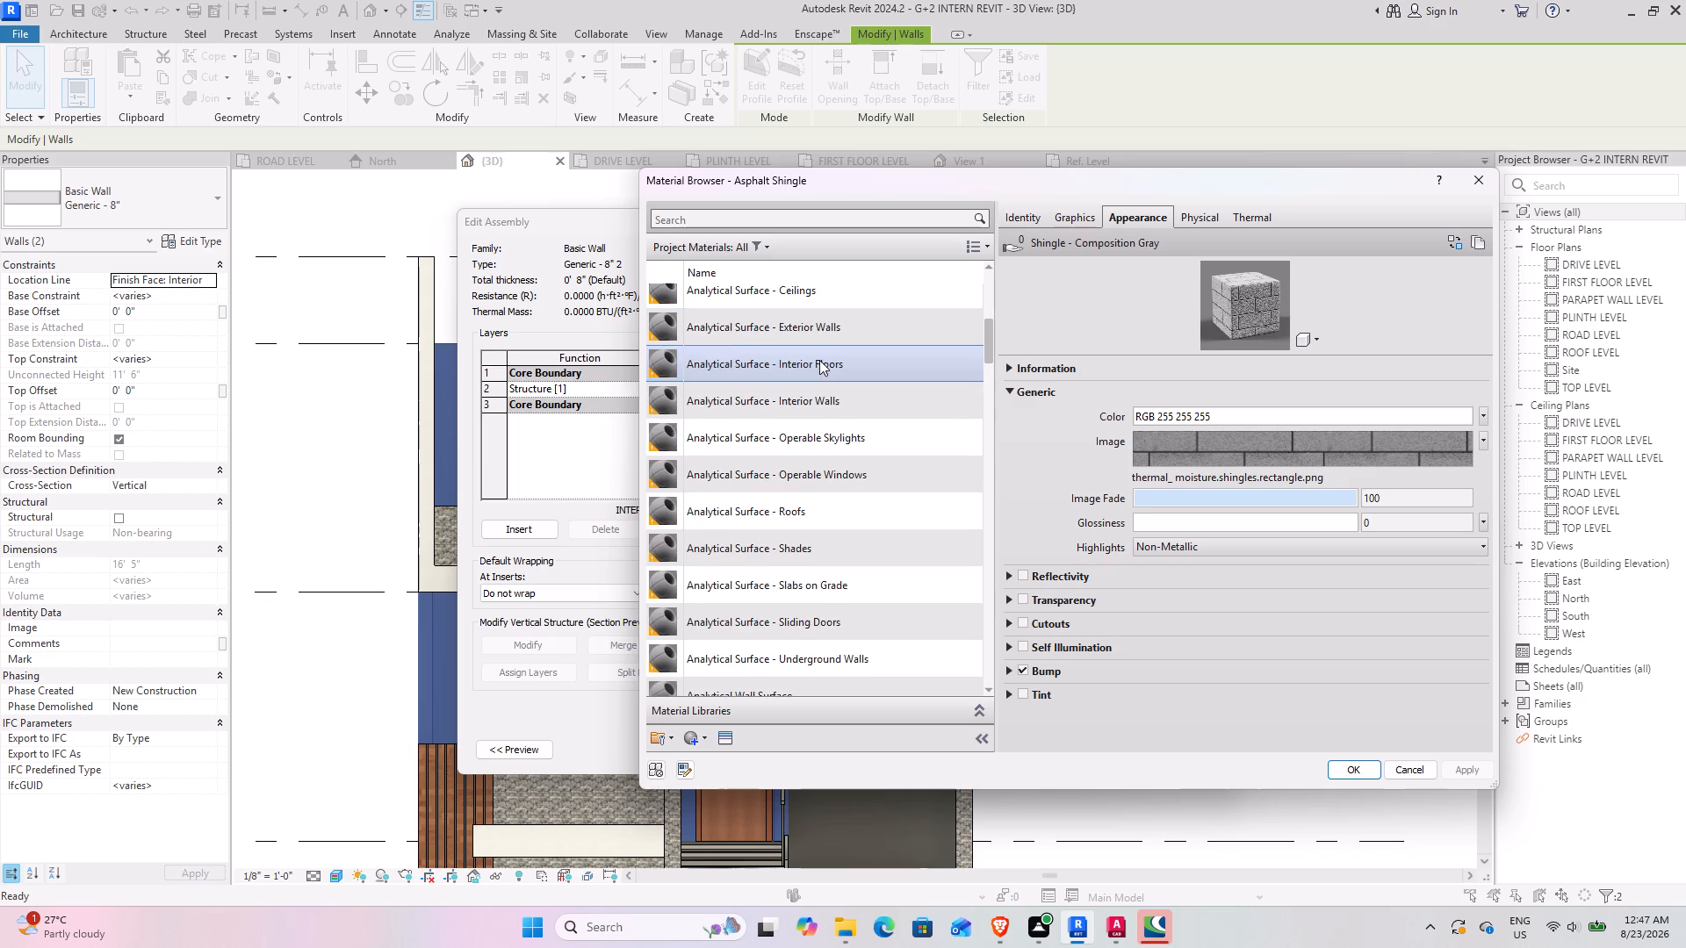
{"action": "scroll", "coordinate": [819, 360], "scroll_direction": "up", "scroll_amount": 3}
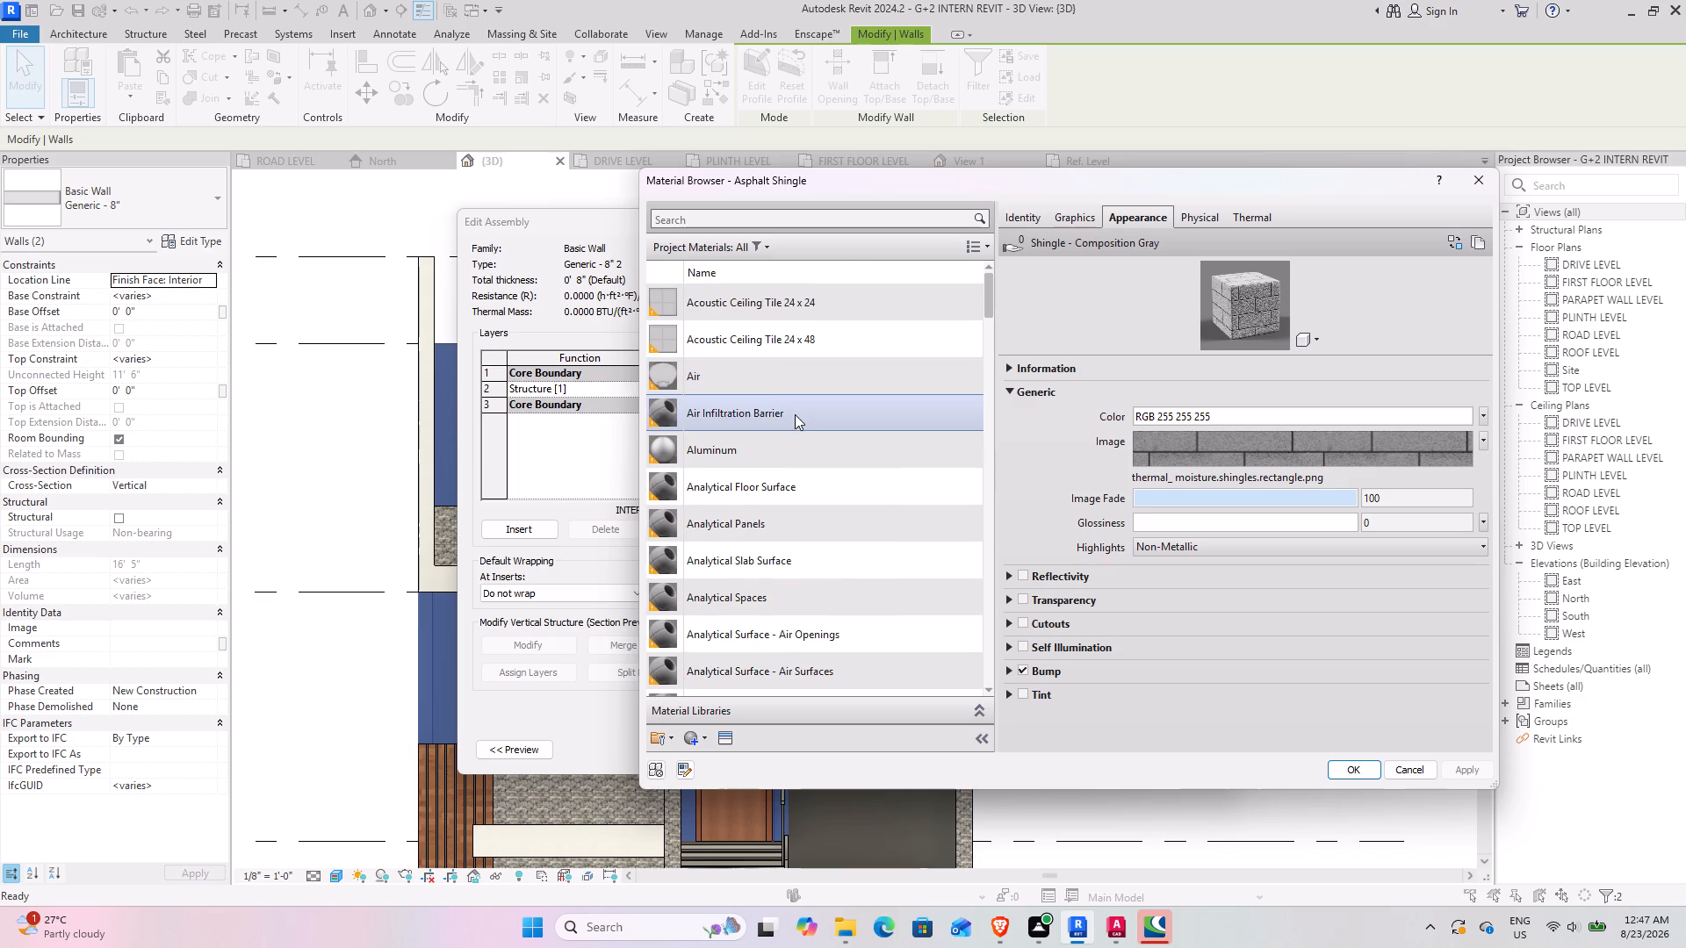
{"action": "scroll", "coordinate": [817, 508], "scroll_direction": "down", "scroll_amount": 12}
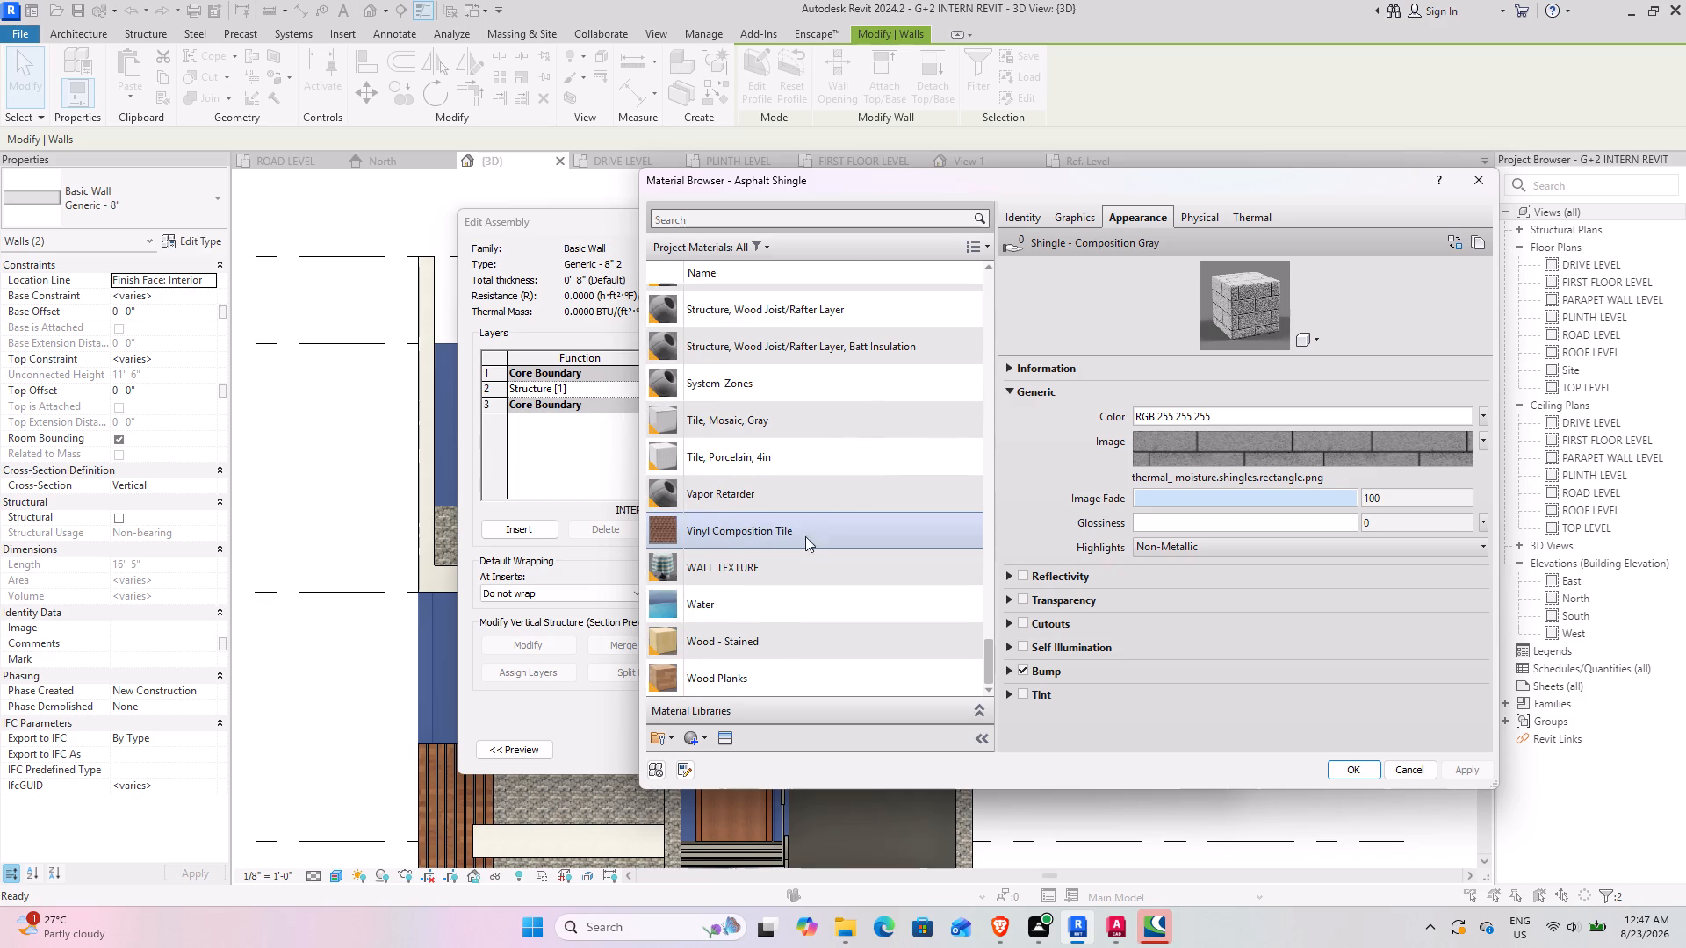
{"action": "left_click", "coordinate": [780, 420]}
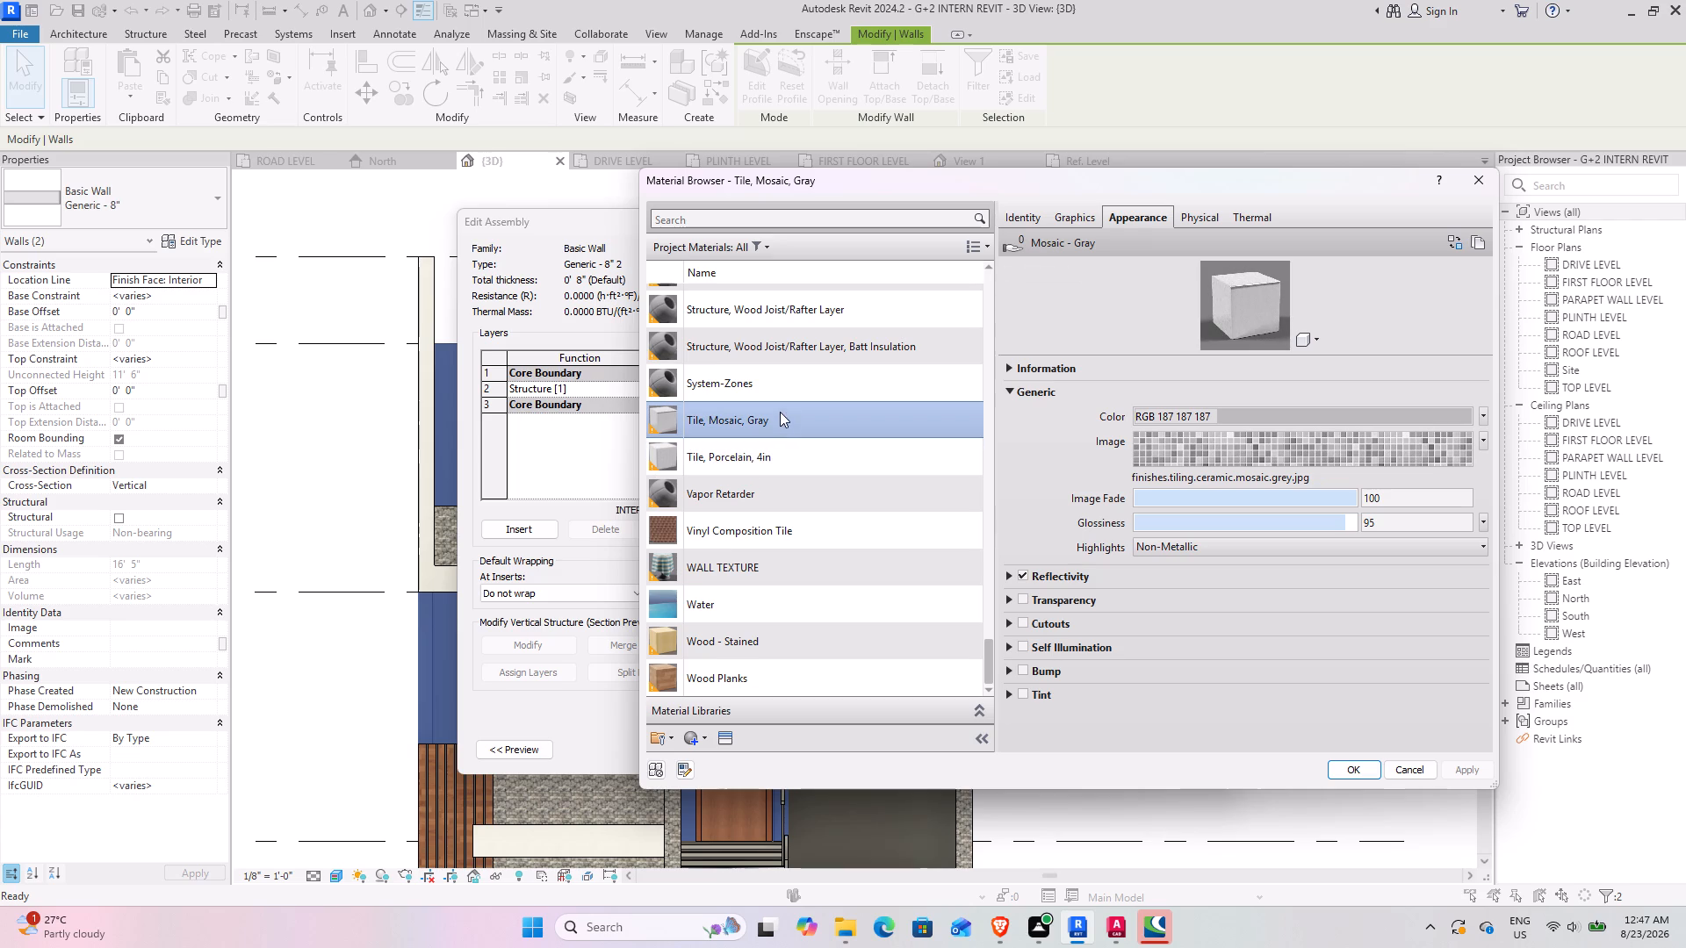
{"action": "scroll", "coordinate": [780, 384], "scroll_direction": "up", "scroll_amount": 2}
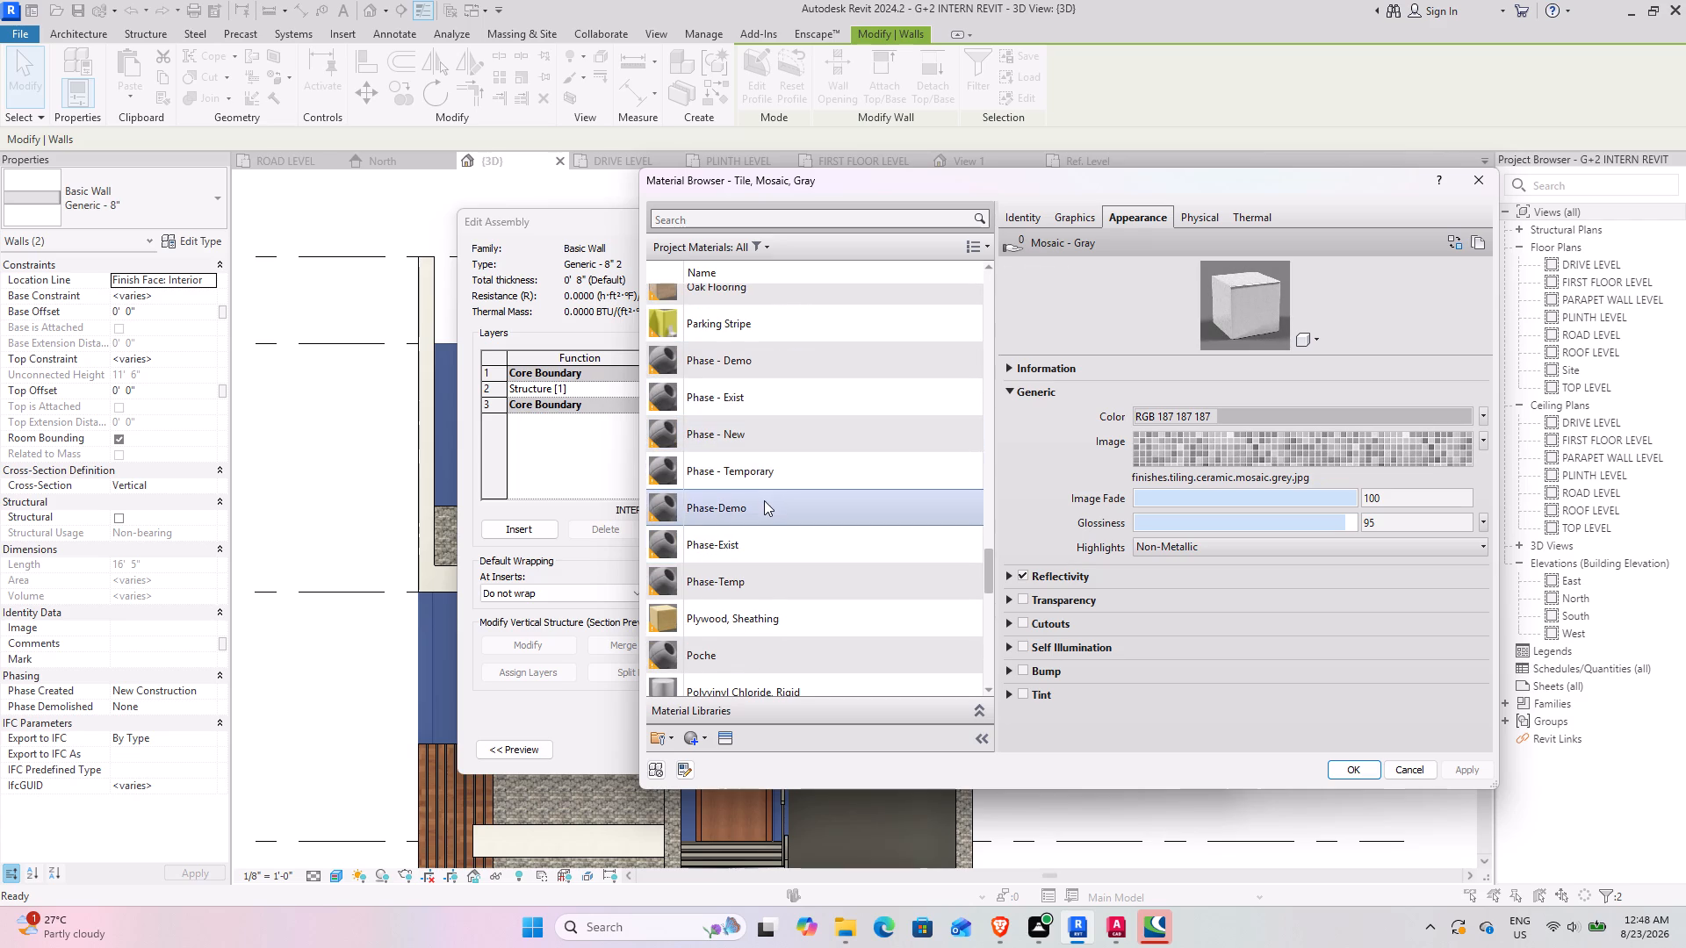
{"action": "scroll", "coordinate": [767, 446], "scroll_direction": "up", "scroll_amount": 1}
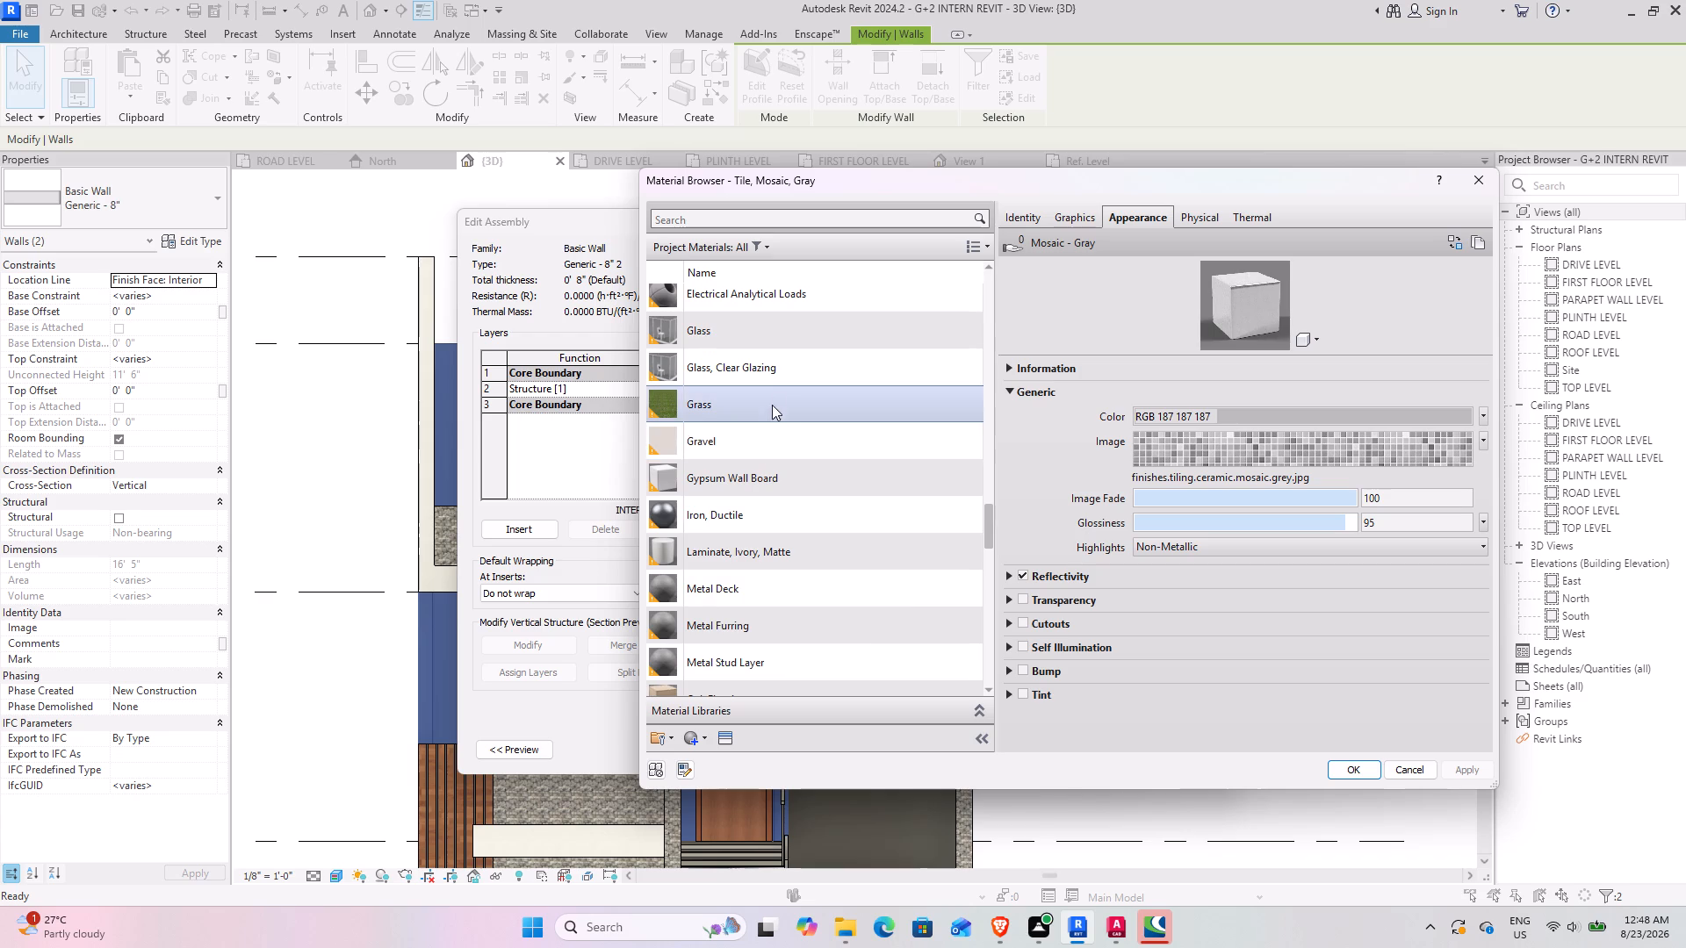
{"action": "scroll", "coordinate": [760, 413], "scroll_direction": "up", "scroll_amount": 1}
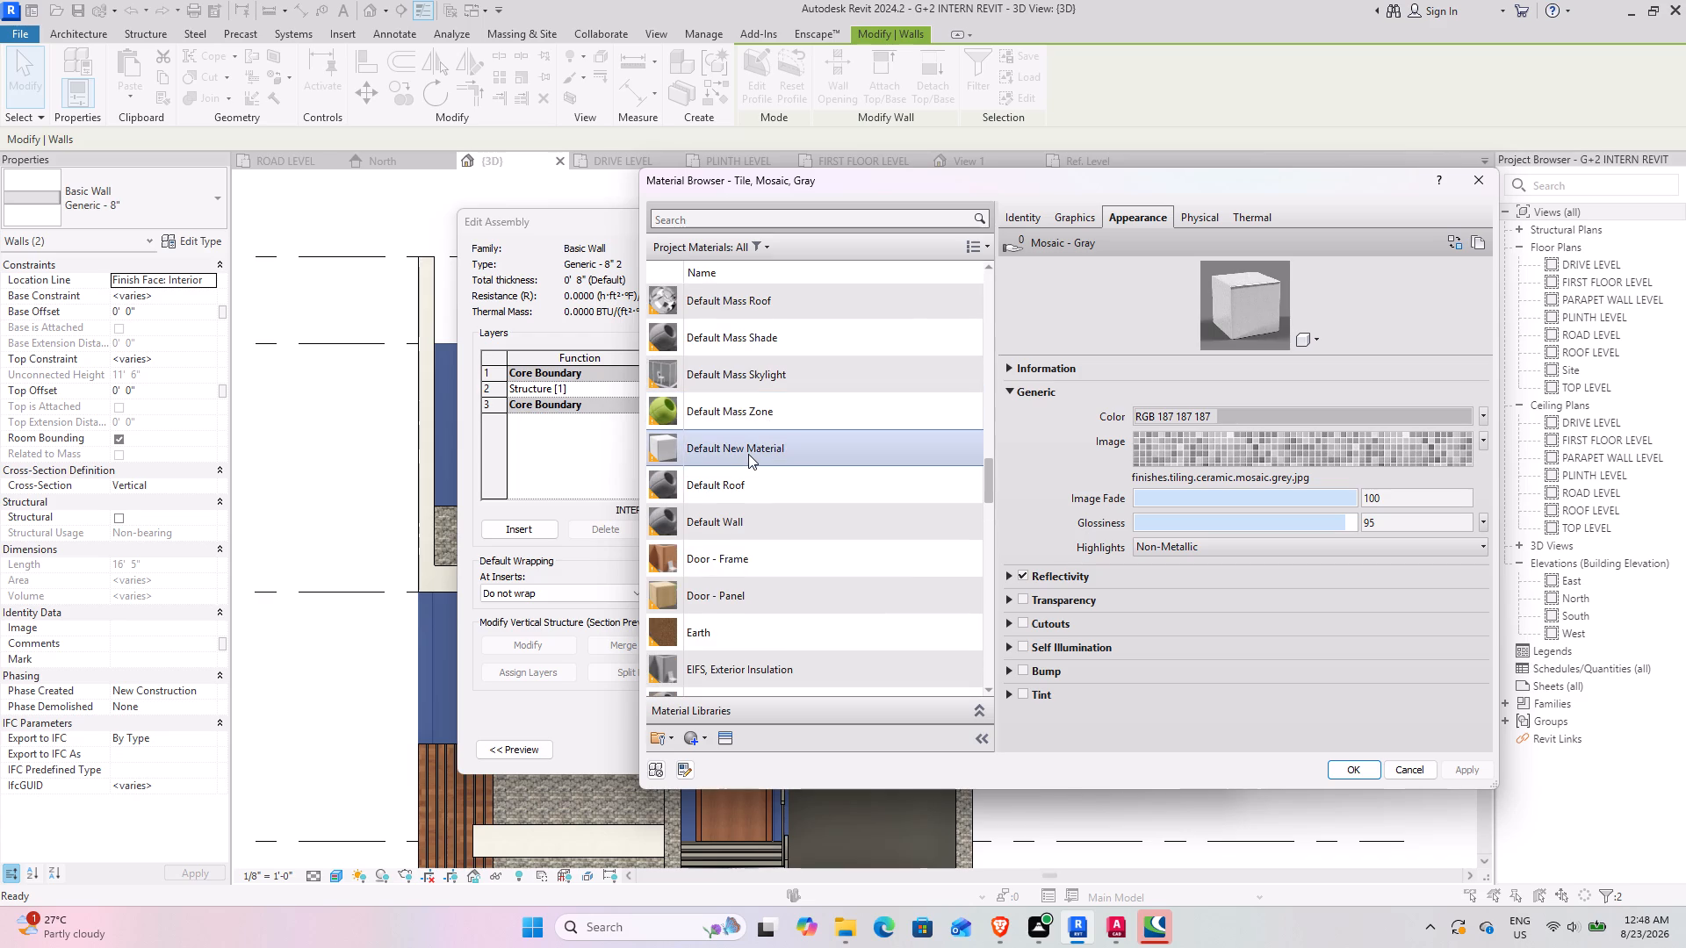
{"action": "scroll", "coordinate": [764, 443], "scroll_direction": "up", "scroll_amount": 1}
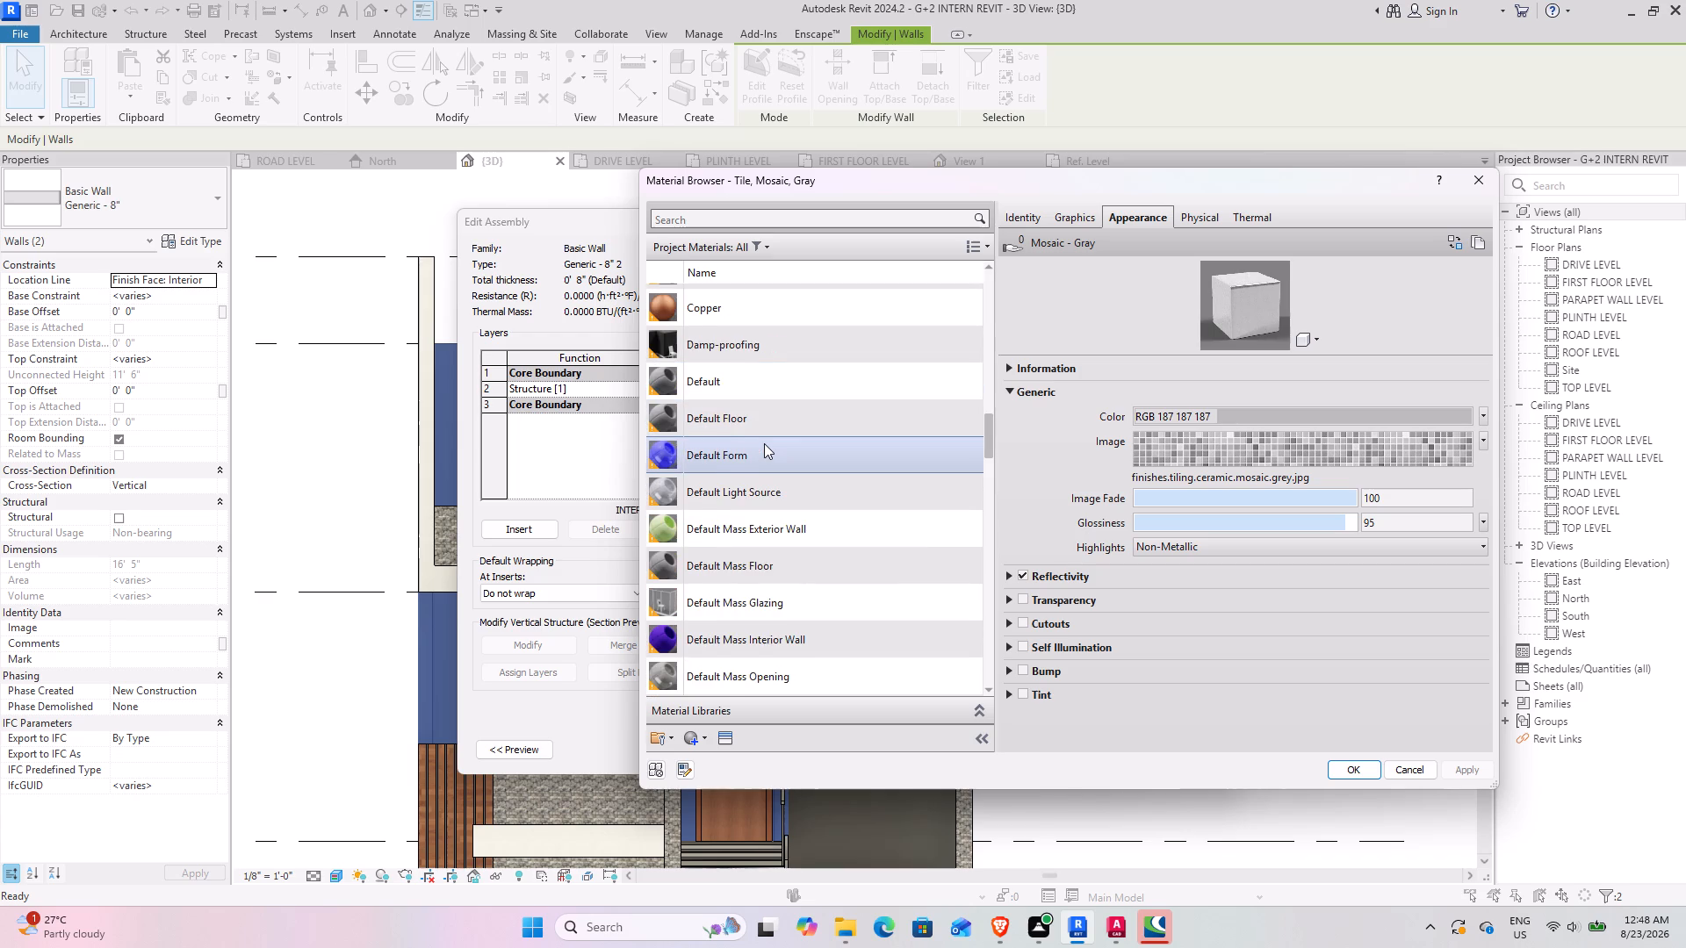
{"action": "scroll", "coordinate": [764, 443], "scroll_direction": "up", "scroll_amount": 2}
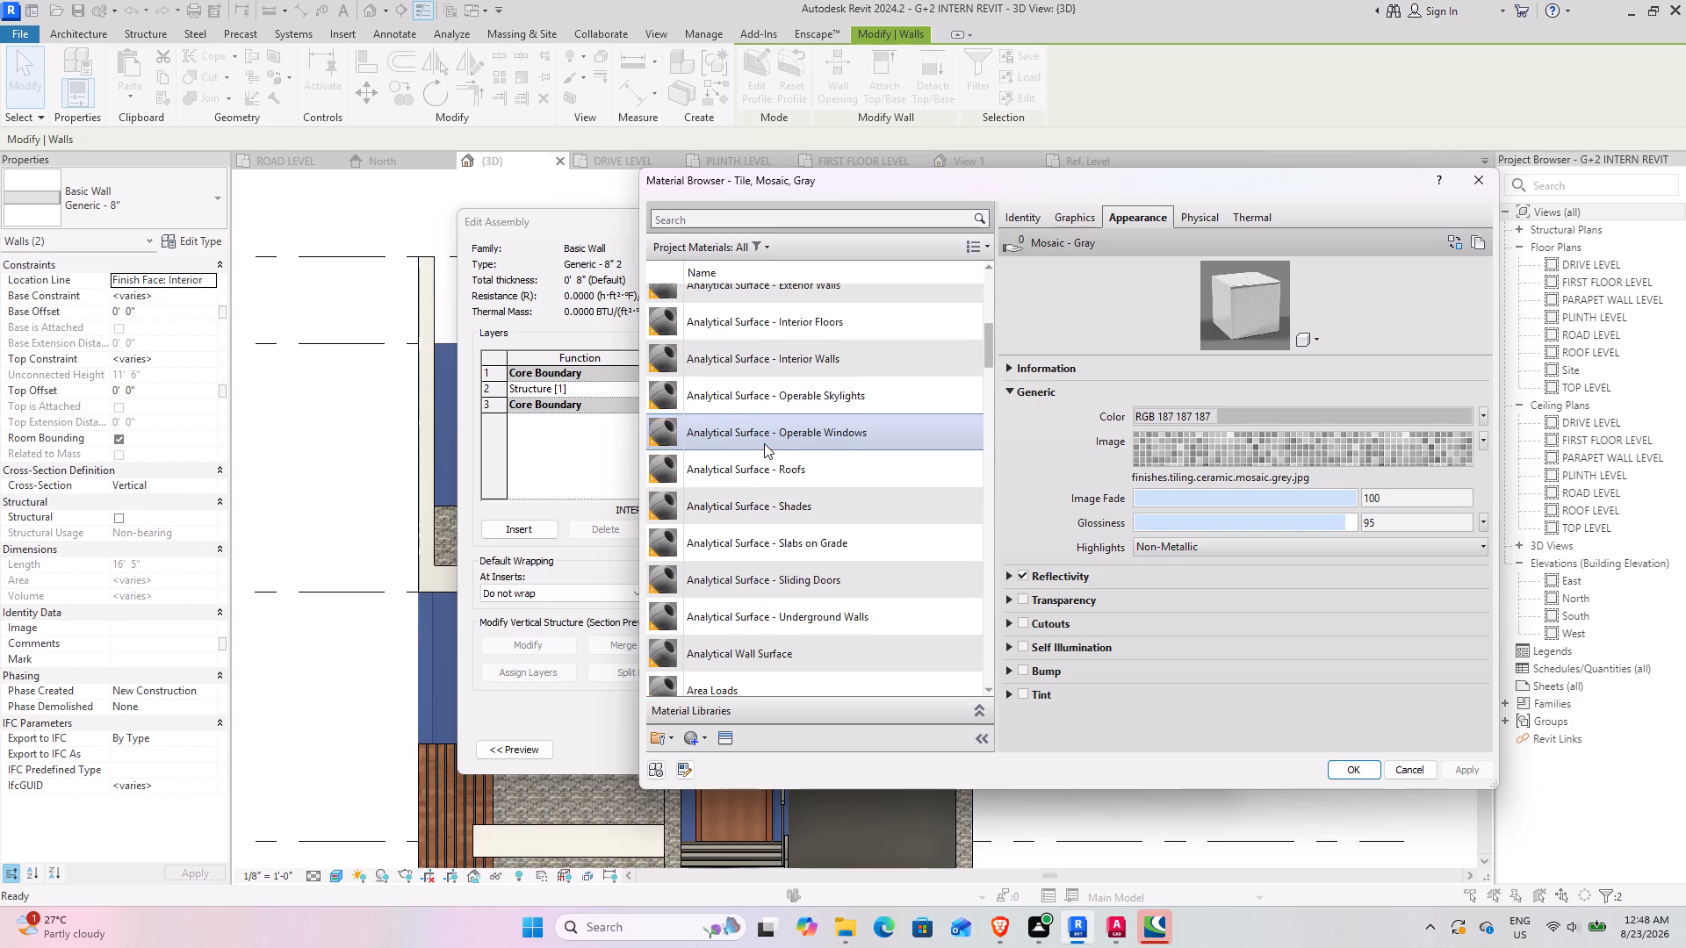
{"action": "scroll", "coordinate": [764, 443], "scroll_direction": "down", "scroll_amount": 1}
{"action": "left_click", "coordinate": [775, 323]}
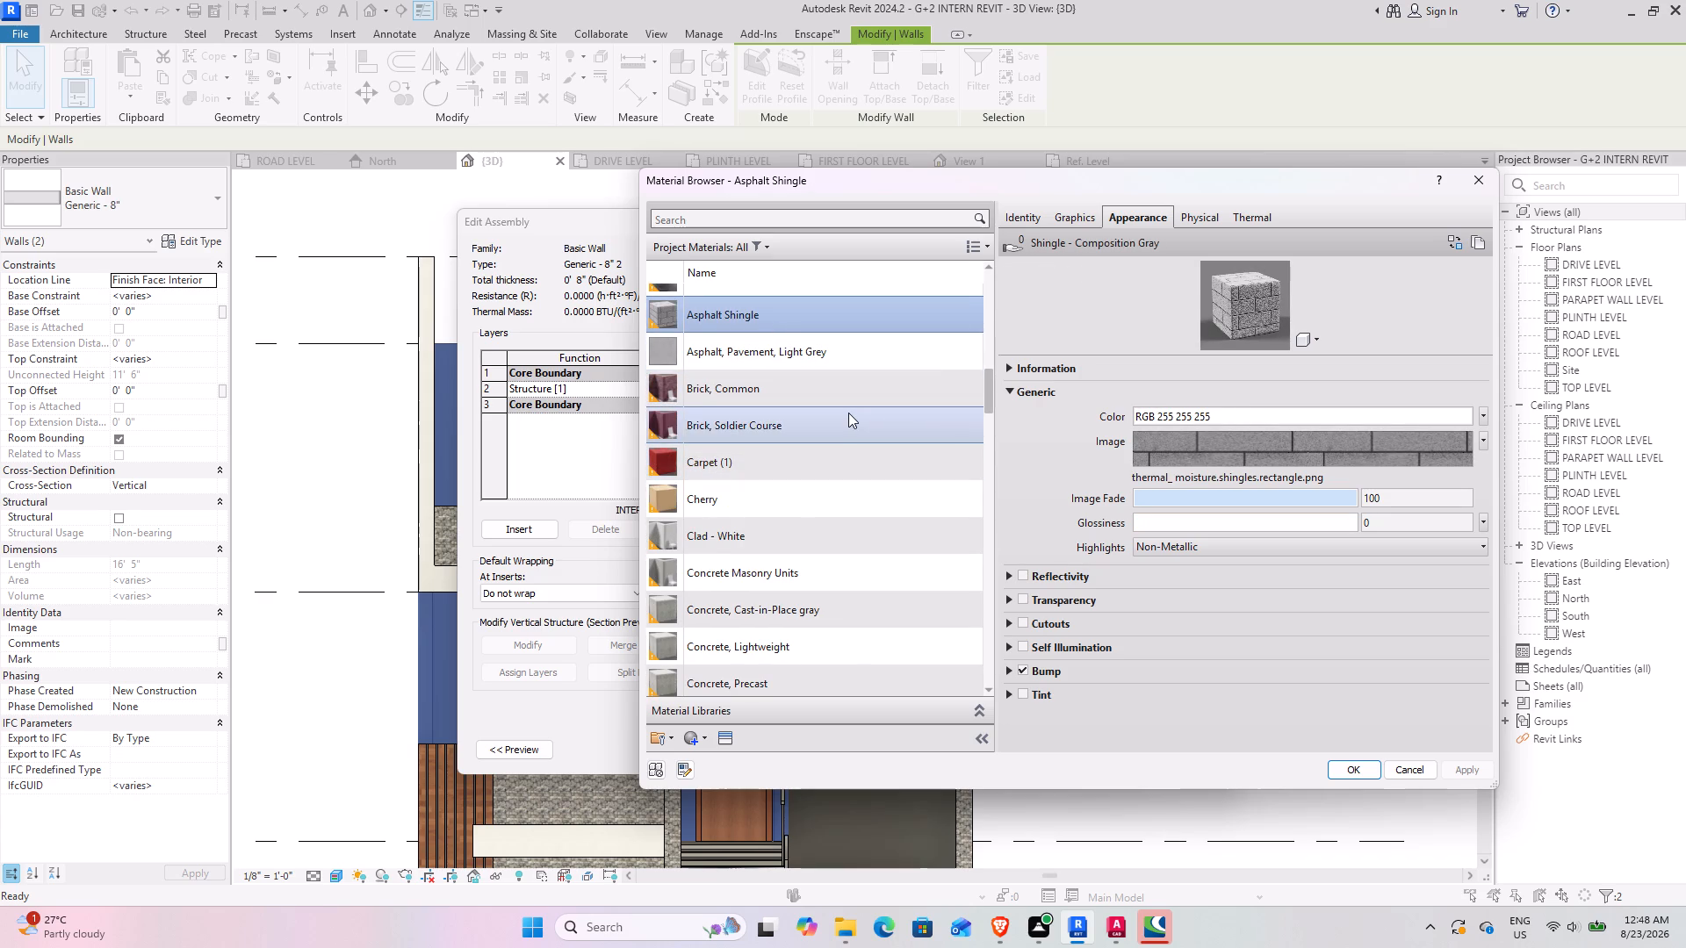
{"action": "left_click", "coordinate": [831, 351]}
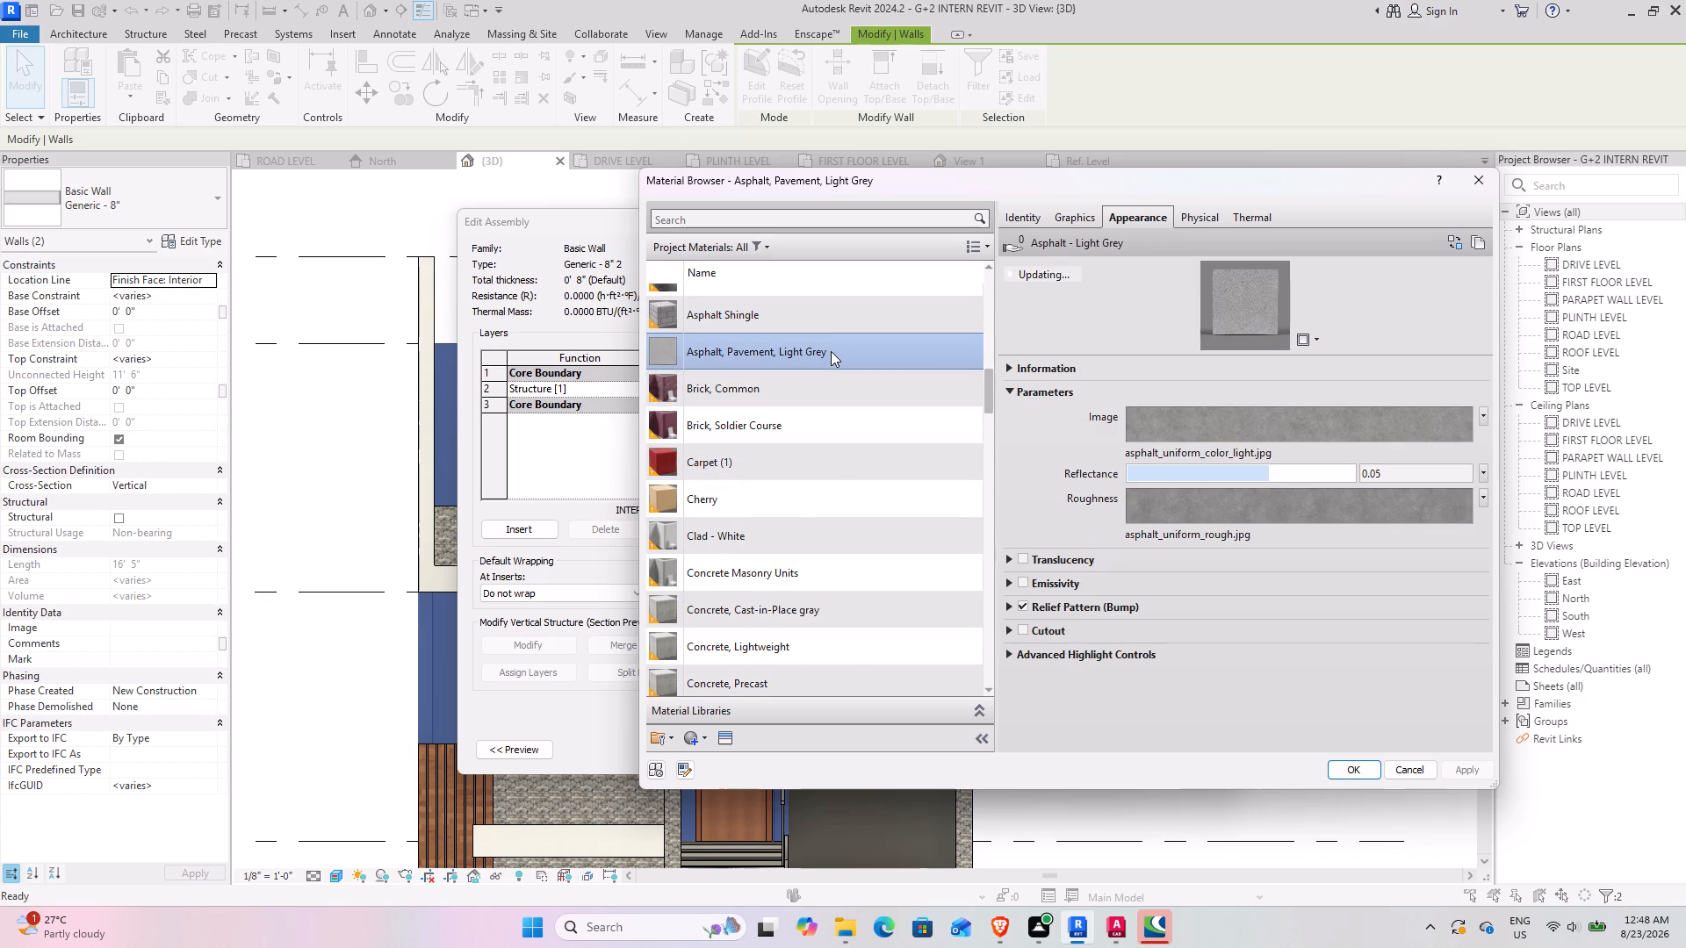
{"action": "scroll", "coordinate": [831, 351], "scroll_direction": "up", "scroll_amount": 6}
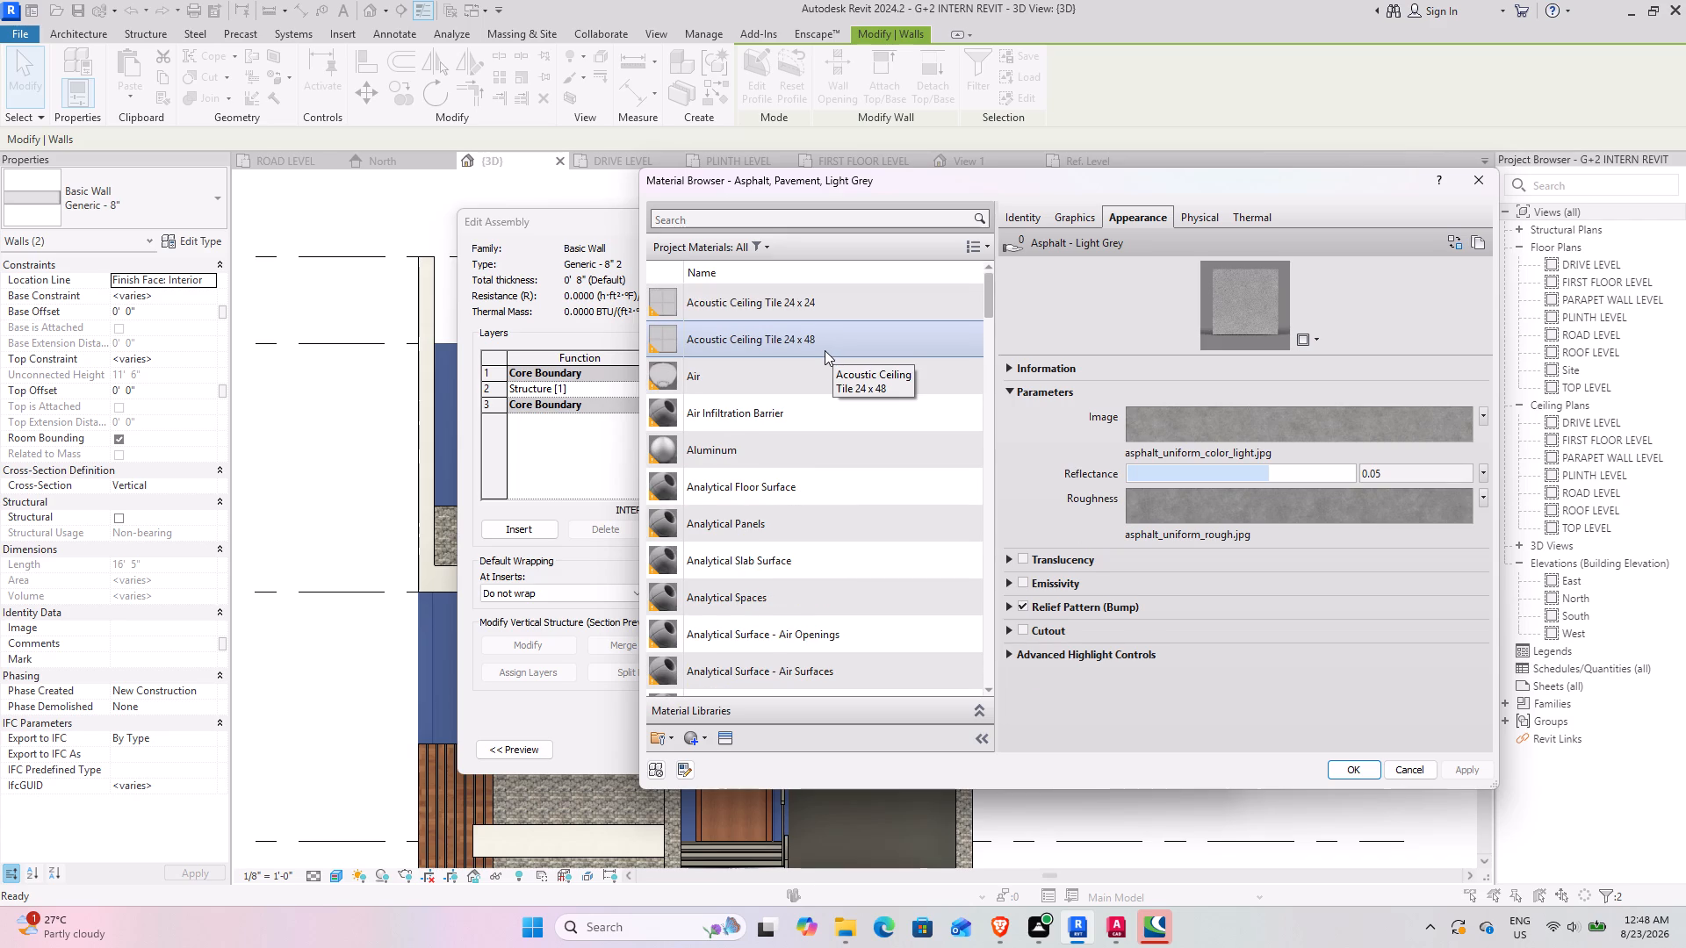
{"action": "scroll", "coordinate": [720, 469], "scroll_direction": "down", "scroll_amount": 6}
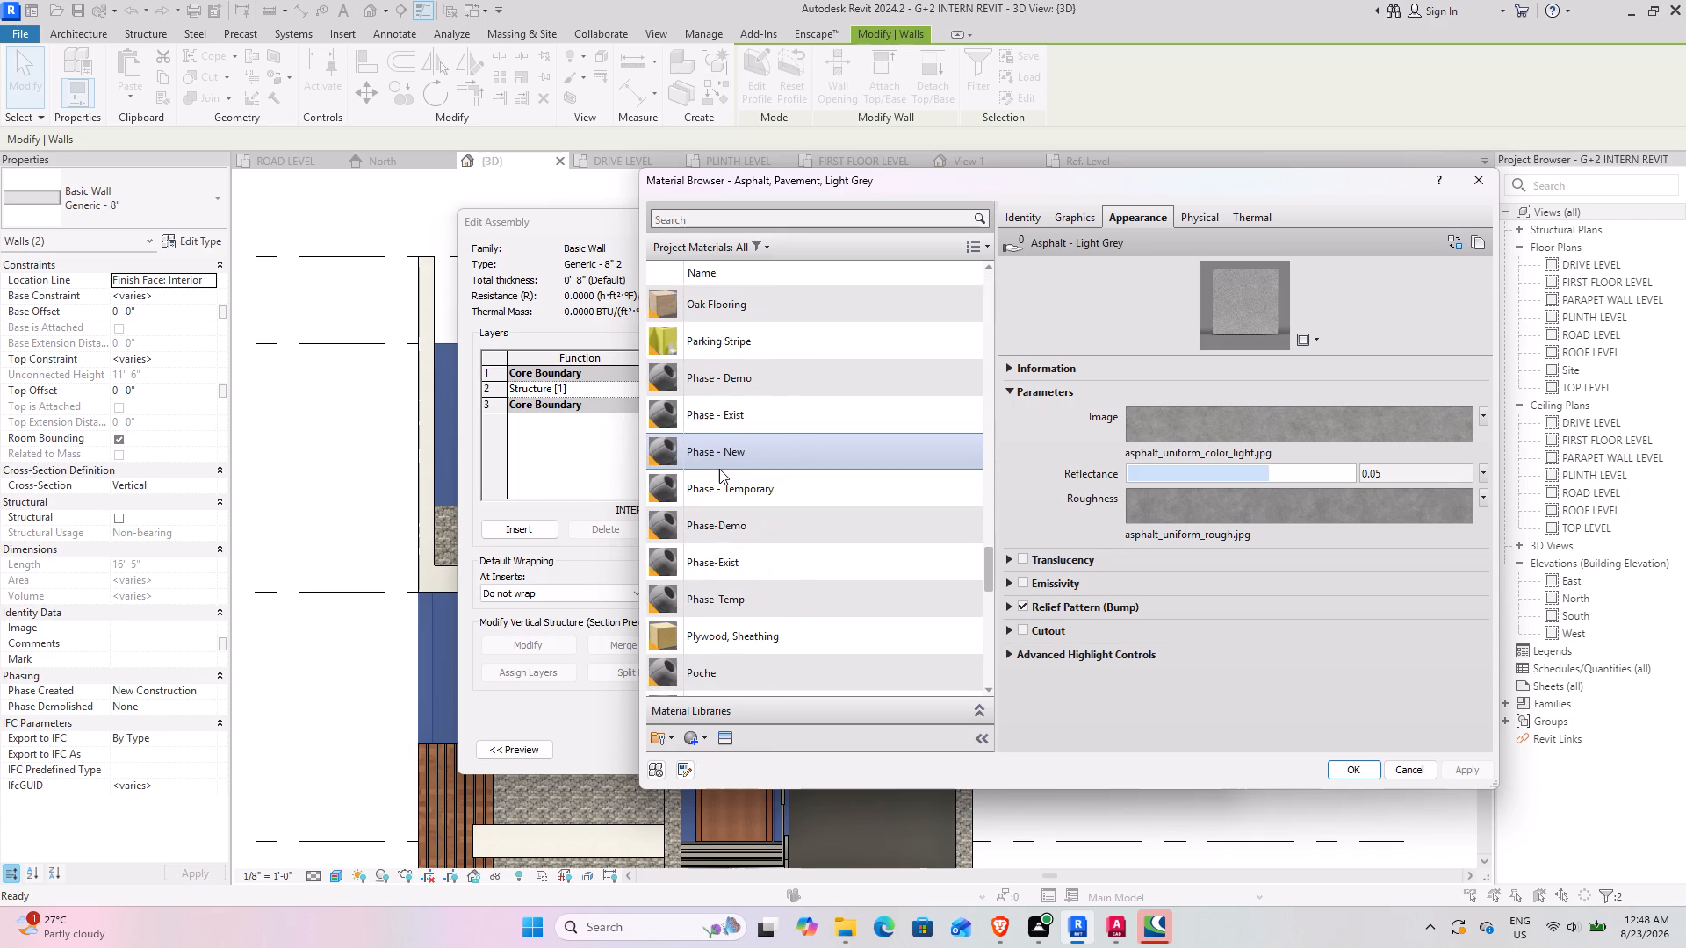
{"action": "scroll", "coordinate": [719, 469], "scroll_direction": "down", "scroll_amount": 2}
{"action": "scroll", "coordinate": [719, 469], "scroll_direction": "up", "scroll_amount": 1}
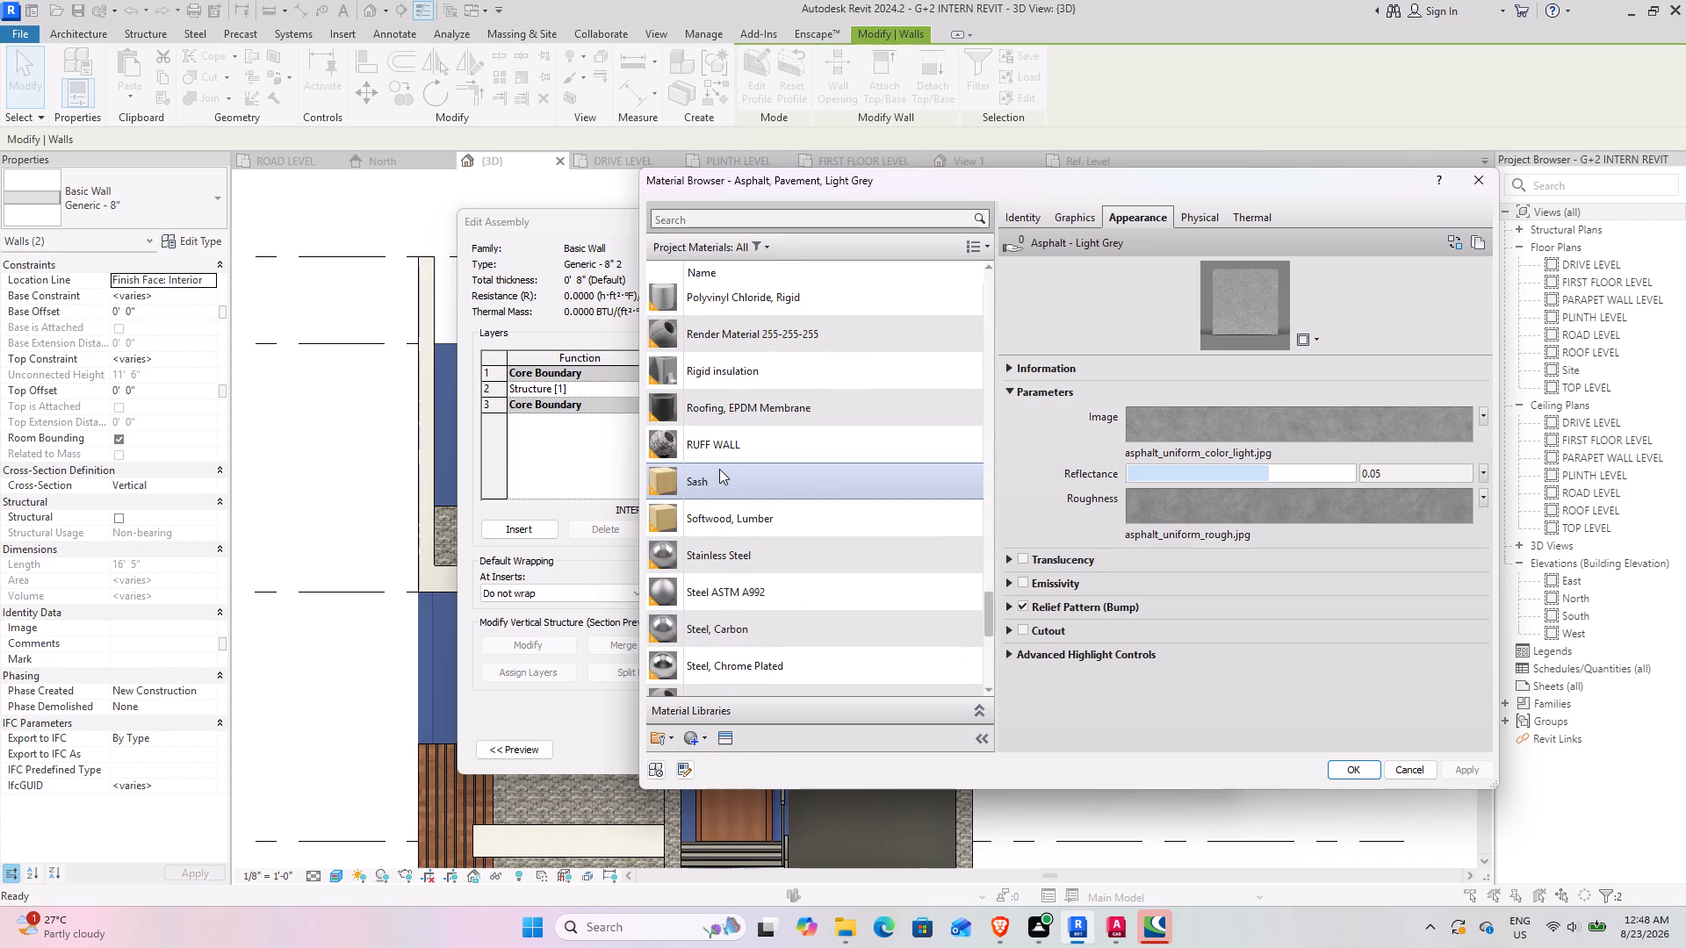
Select Render Material 255-255-255, search the appearance assets for "tile" and replace the material's appearance with 3in Squares - White.
{"action": "left_click", "coordinate": [801, 335]}
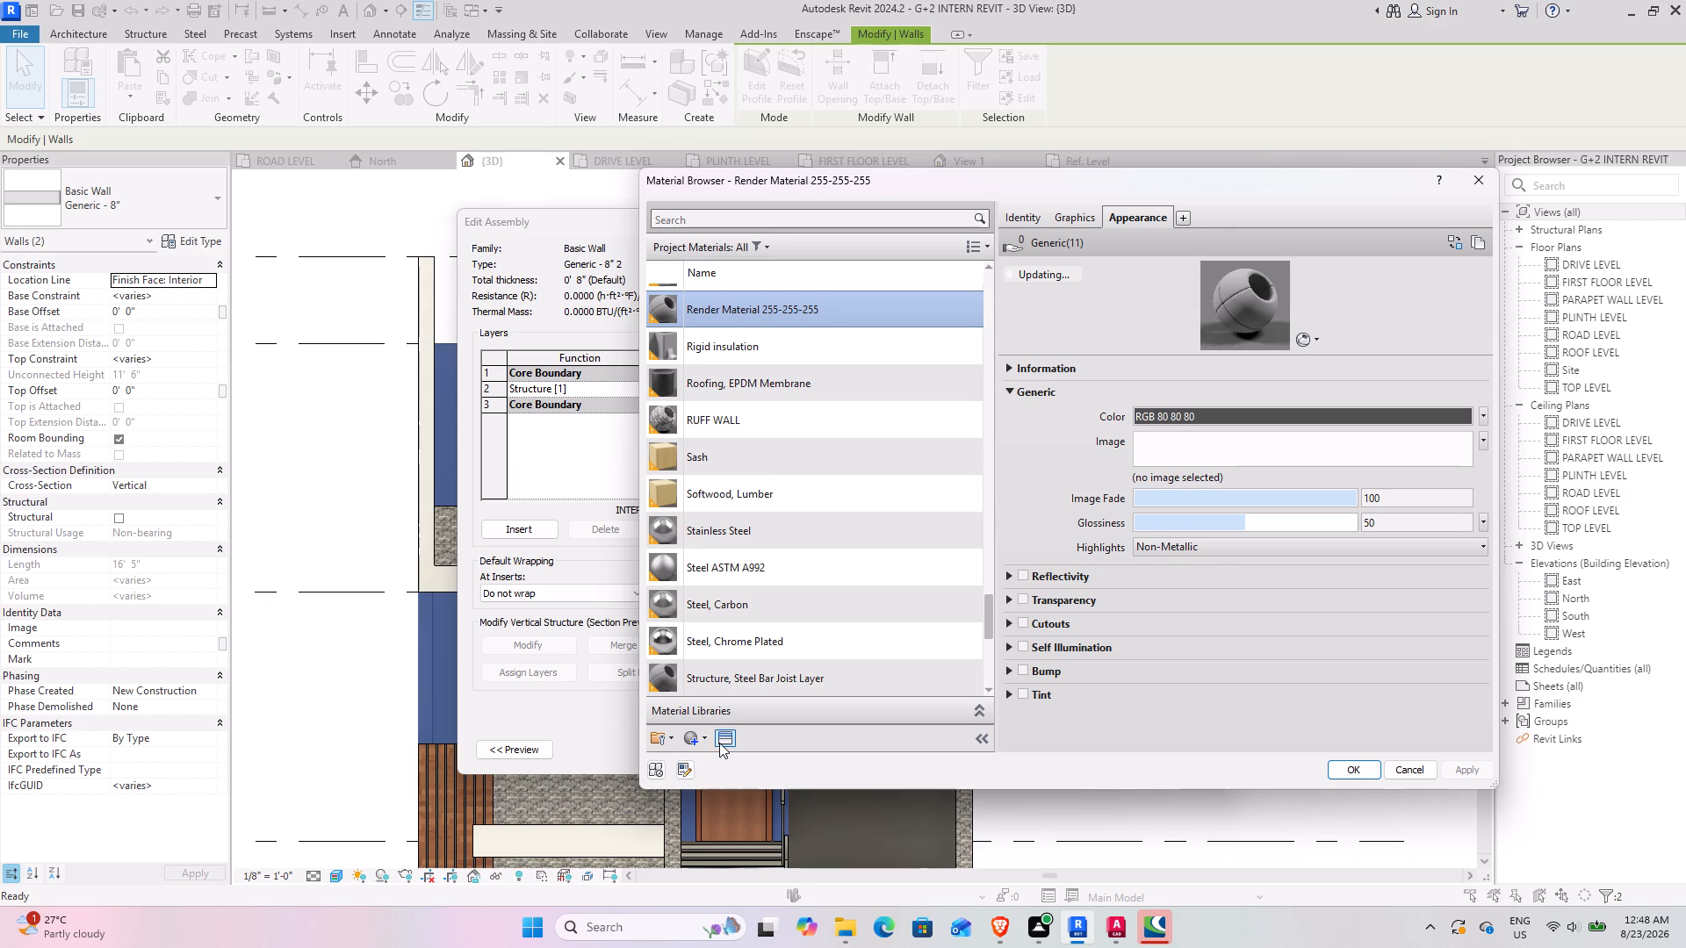
{"action": "left_click", "coordinate": [719, 743]}
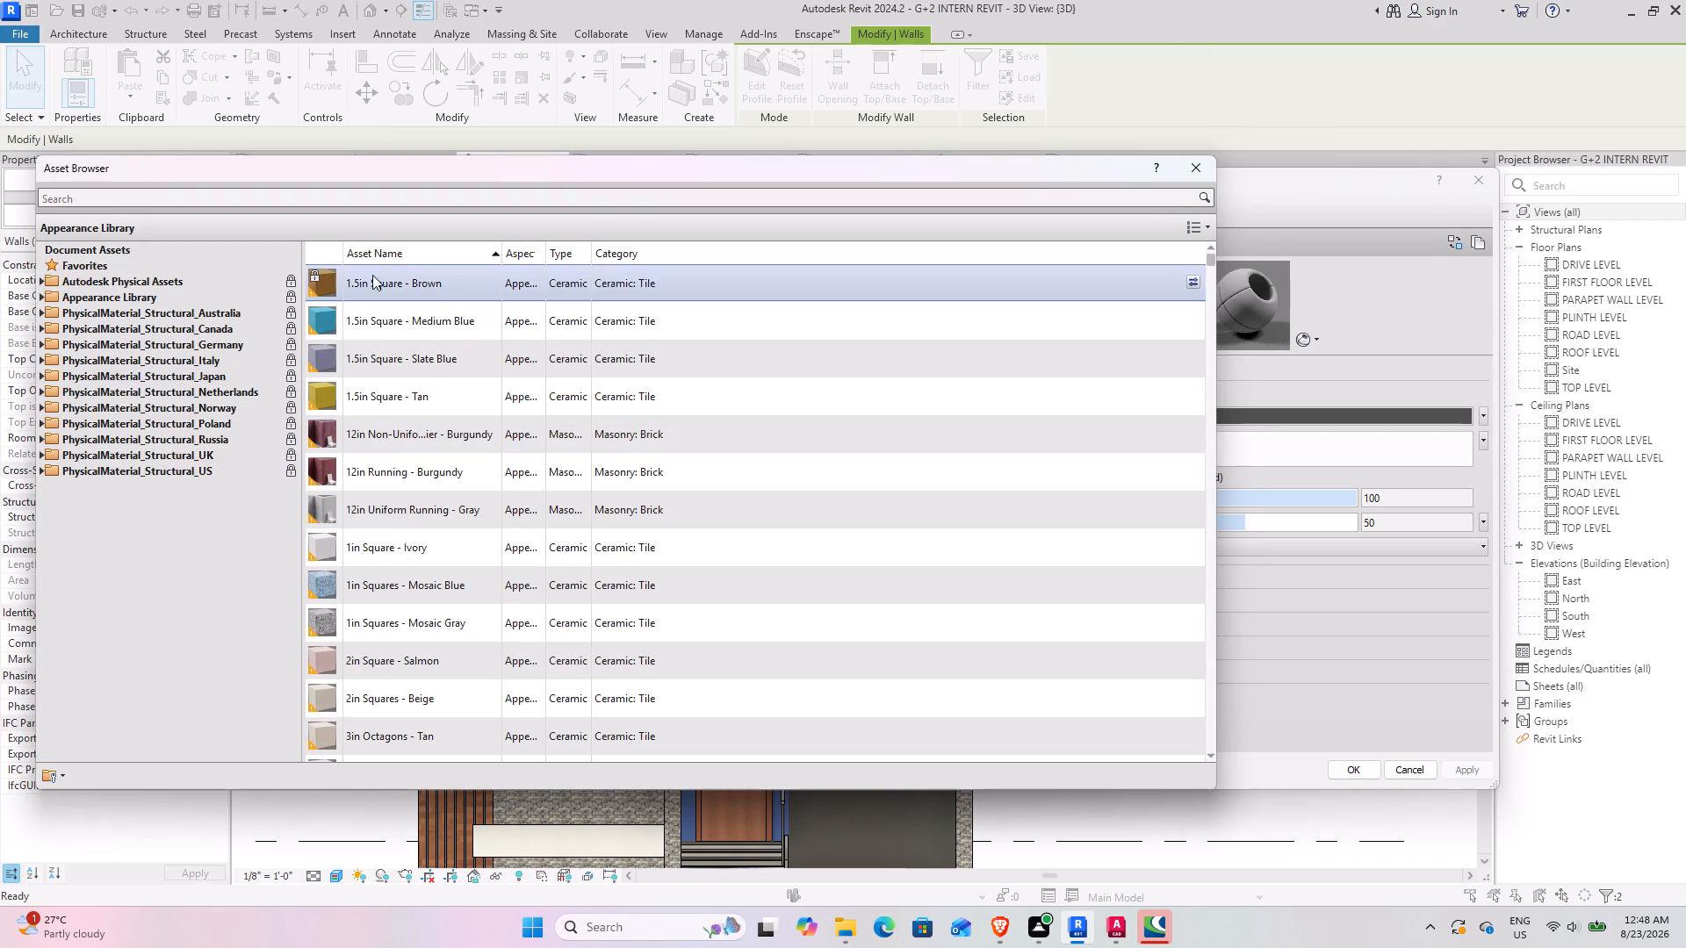
{"action": "left_click", "coordinate": [146, 198]}
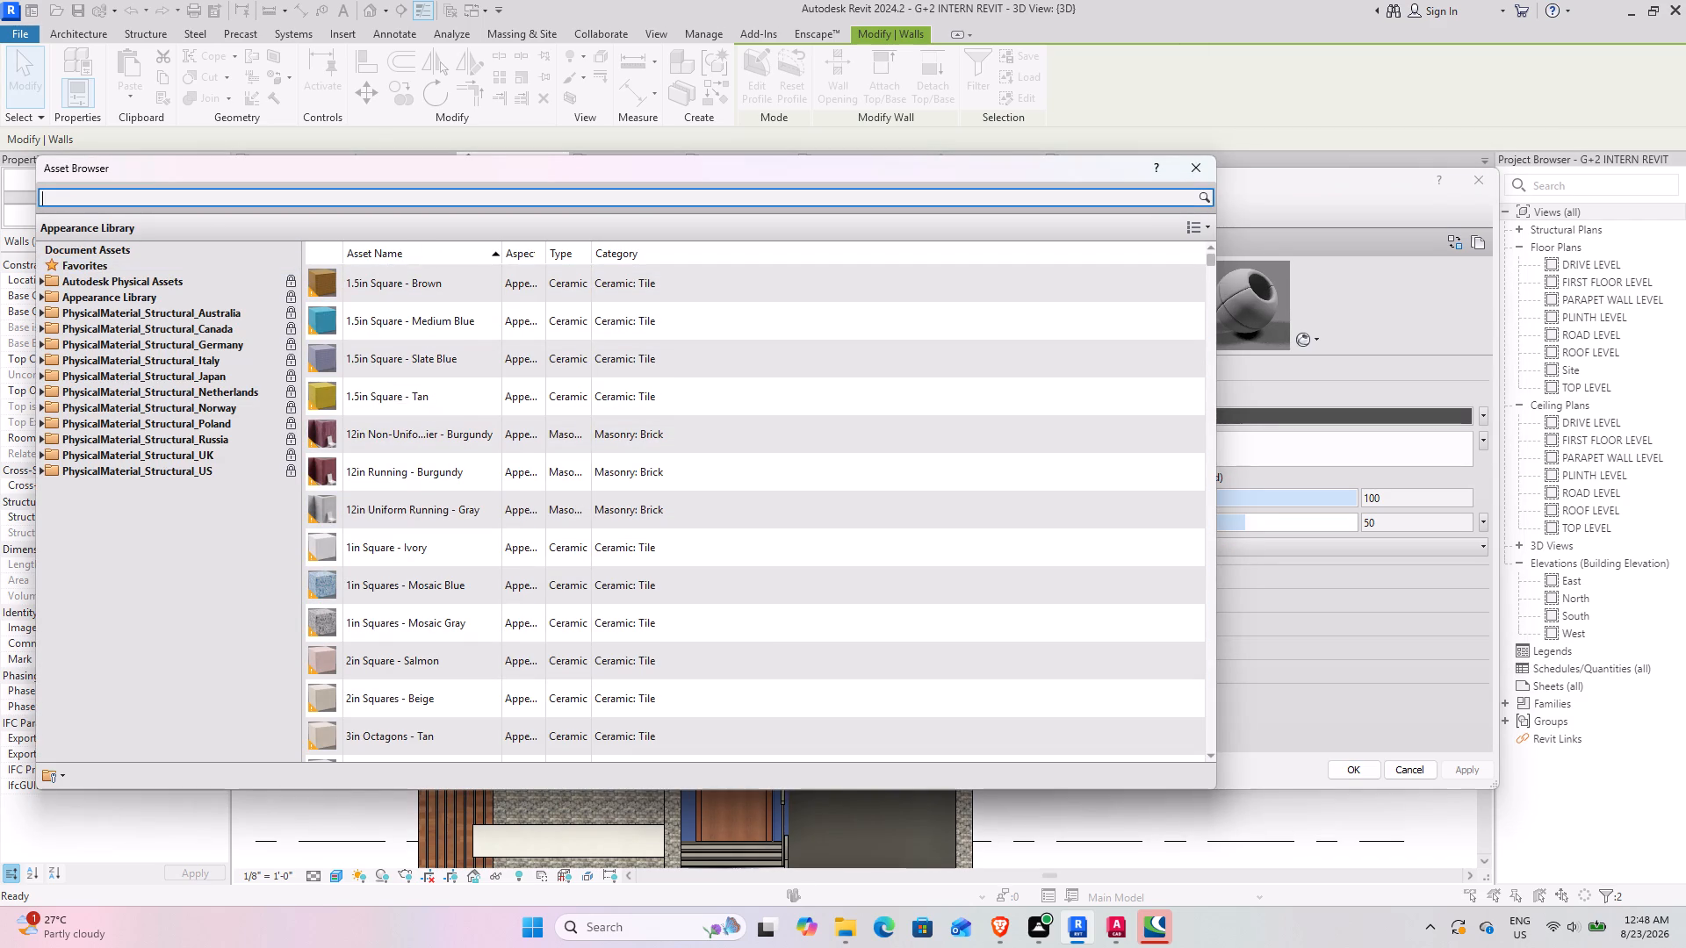
{"action": "type", "text": "tile"}
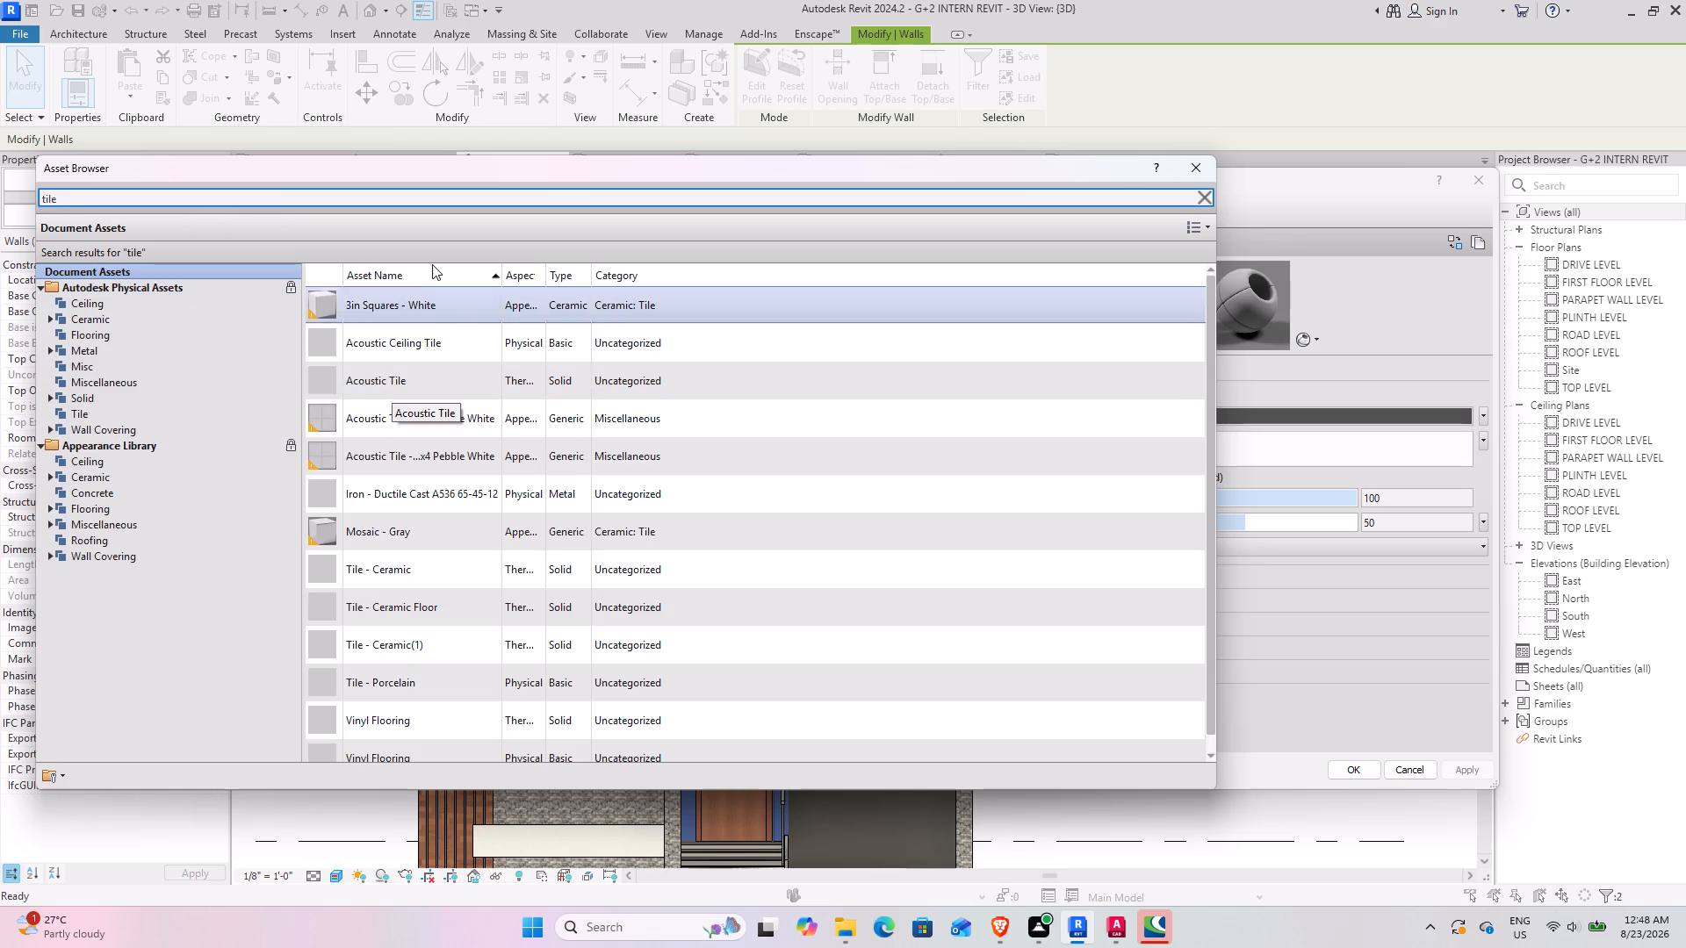
{"action": "scroll", "coordinate": [477, 498], "scroll_direction": "down", "scroll_amount": 1}
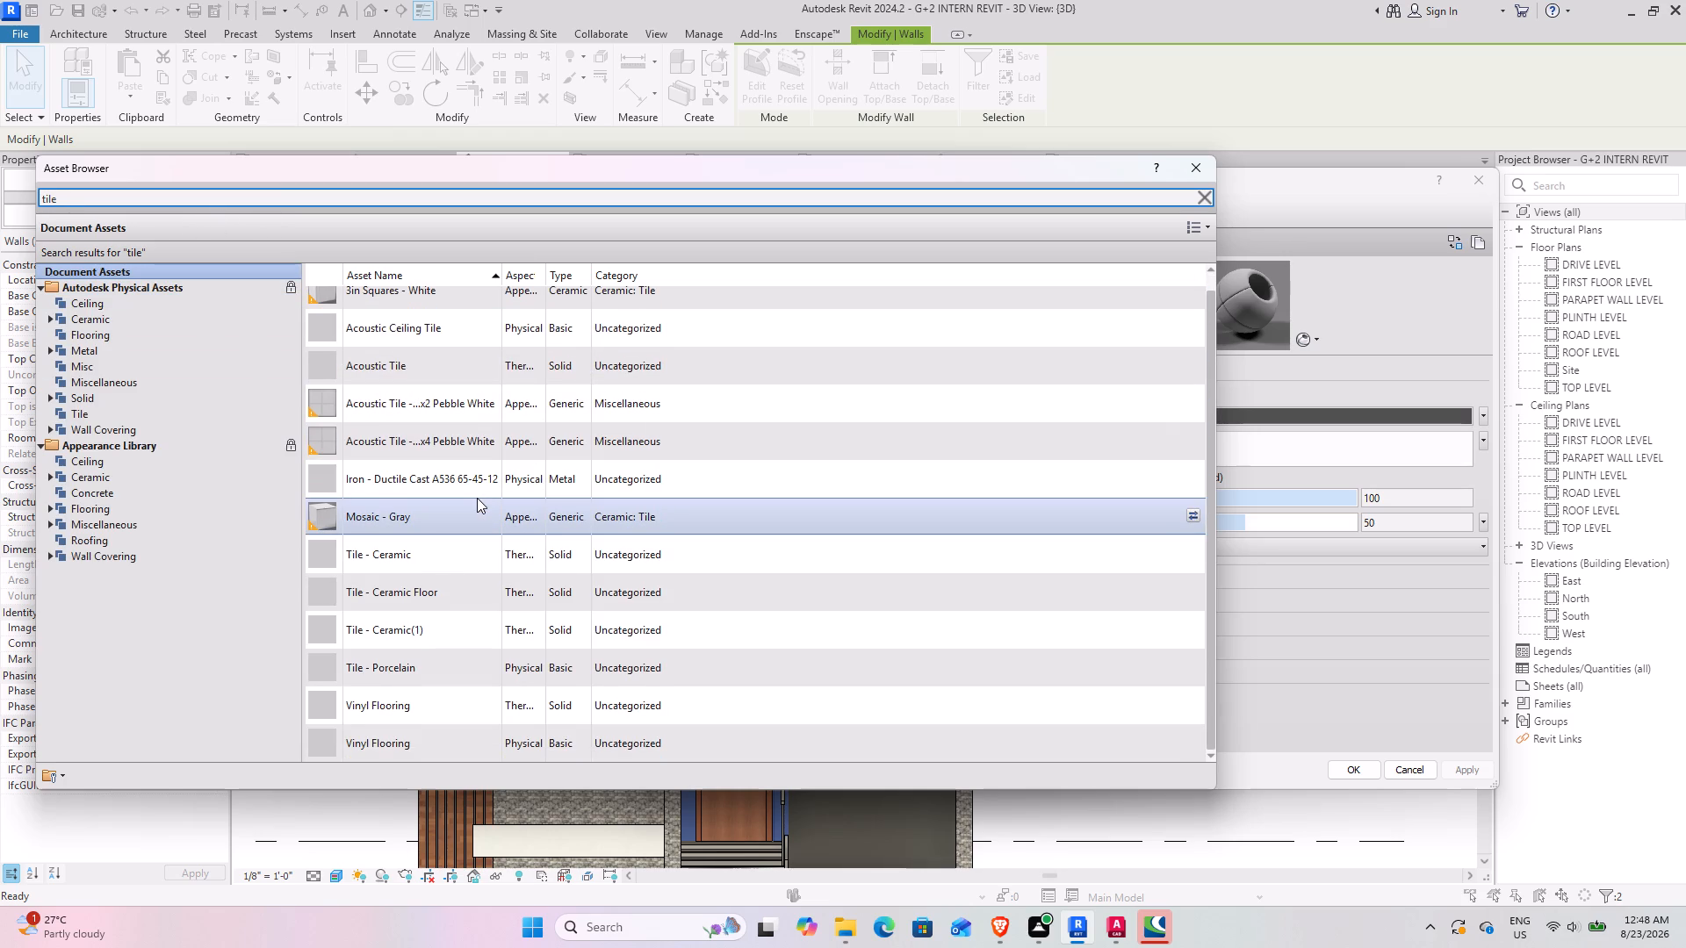
{"action": "scroll", "coordinate": [477, 498], "scroll_direction": "down", "scroll_amount": 7}
{"action": "scroll", "coordinate": [540, 527], "scroll_direction": "up", "scroll_amount": 8}
{"action": "scroll", "coordinate": [540, 526], "scroll_direction": "down", "scroll_amount": 4}
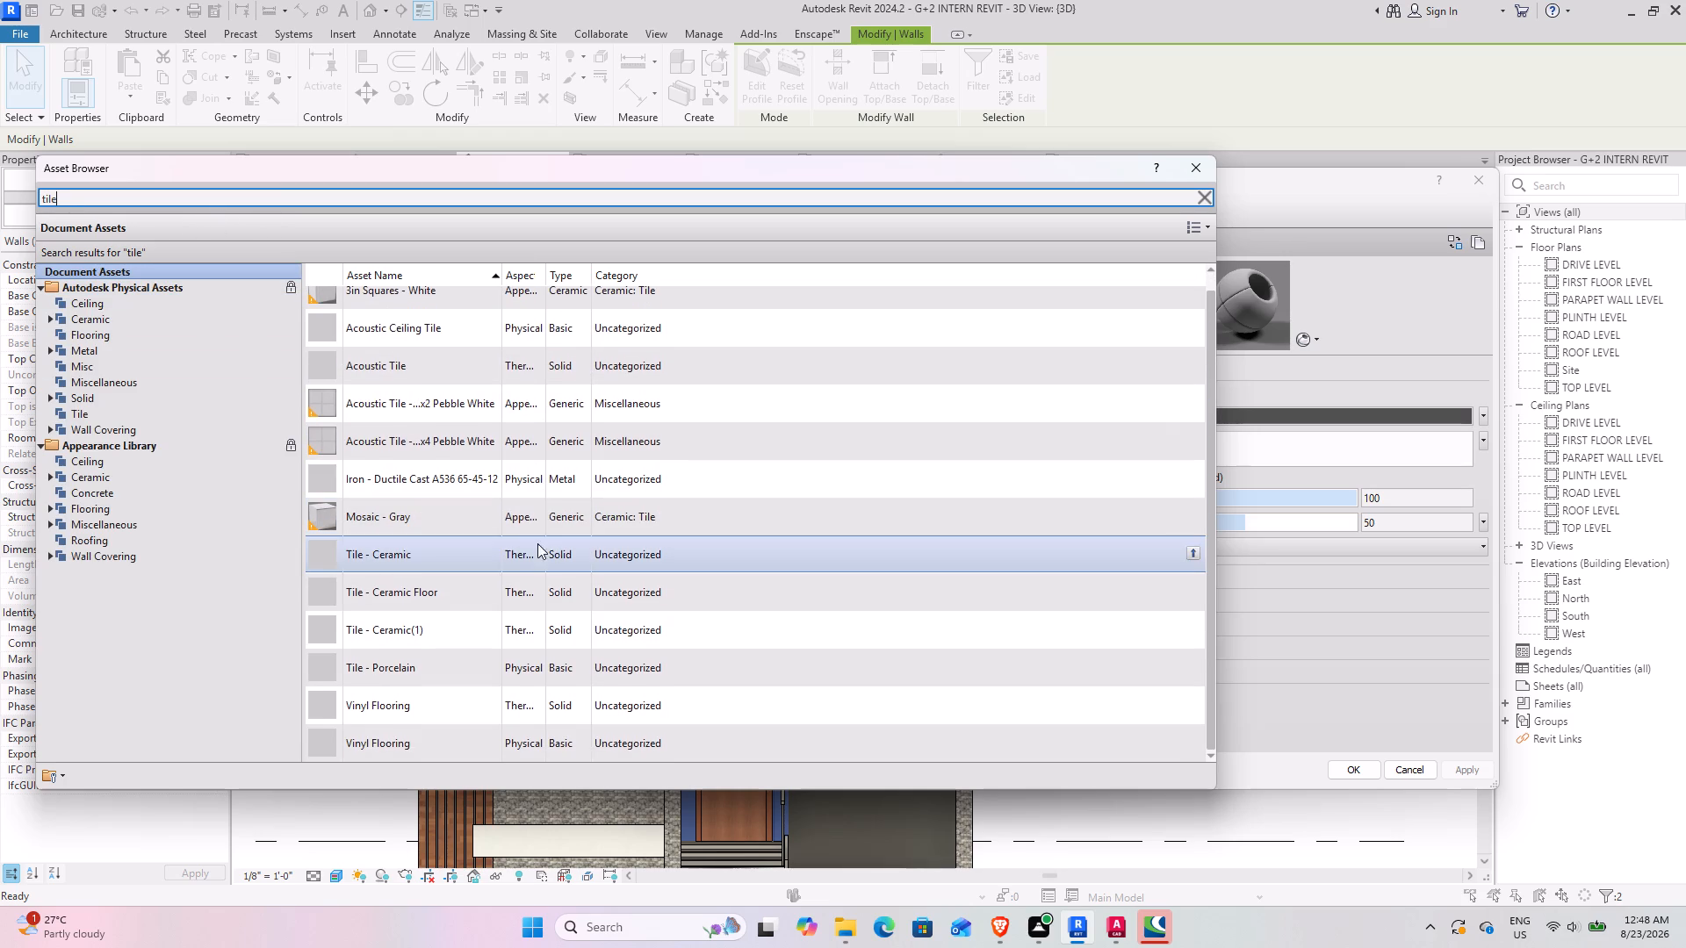
{"action": "scroll", "coordinate": [473, 346], "scroll_direction": "up", "scroll_amount": 4}
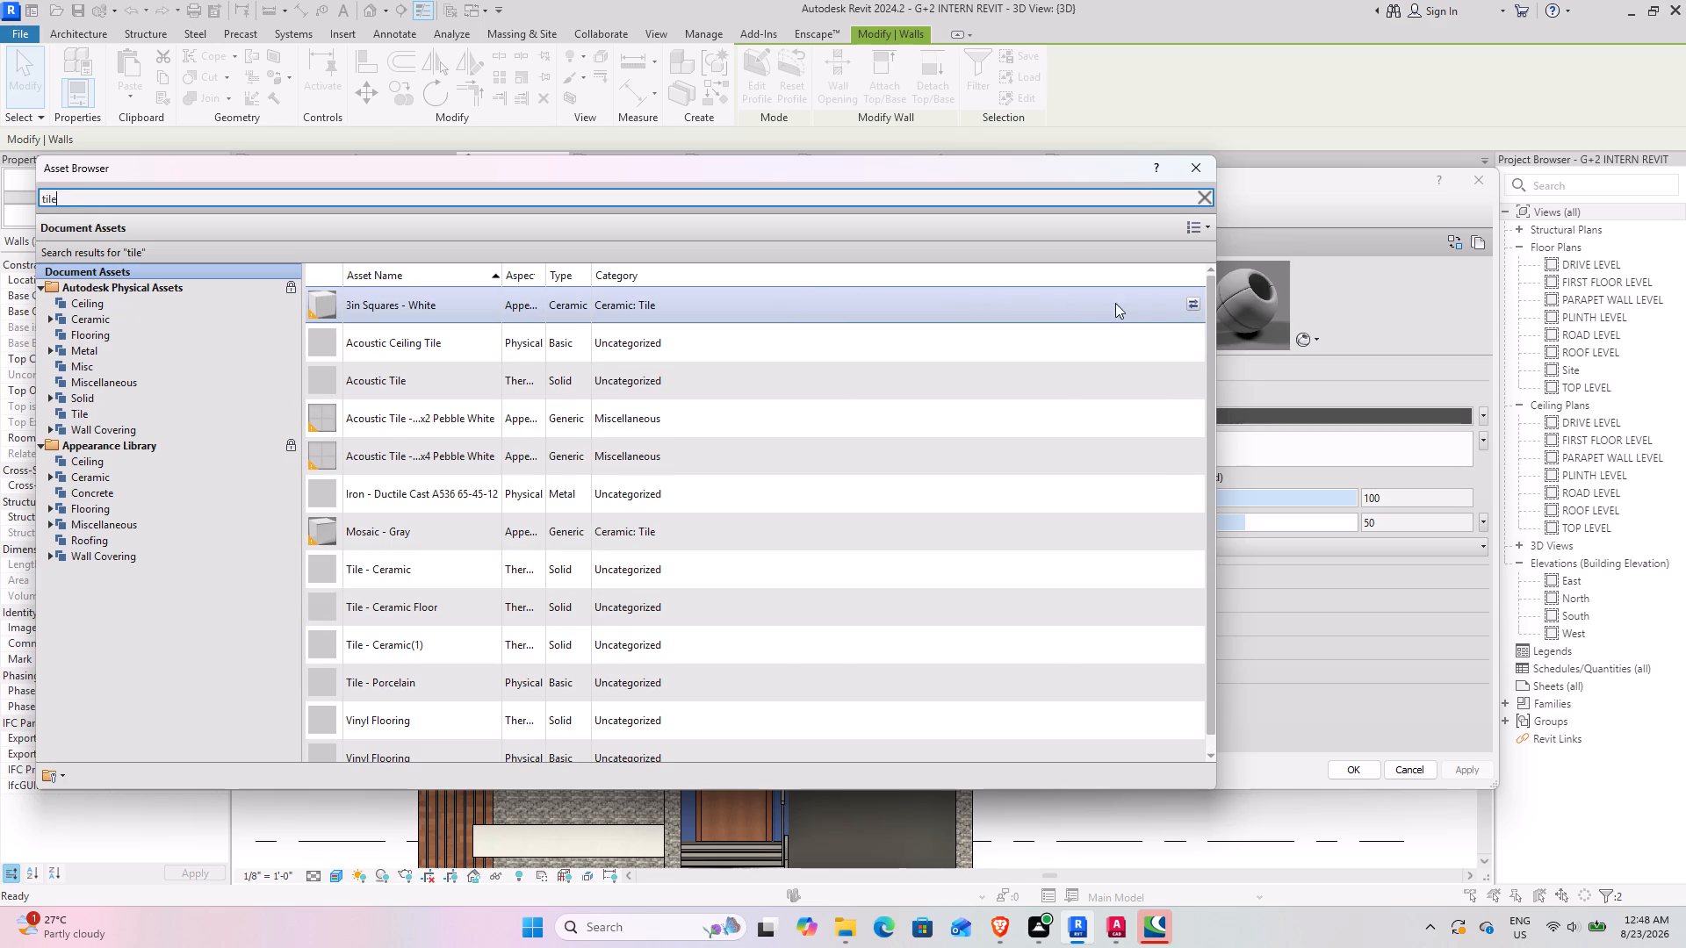
{"action": "left_click", "coordinate": [1196, 307]}
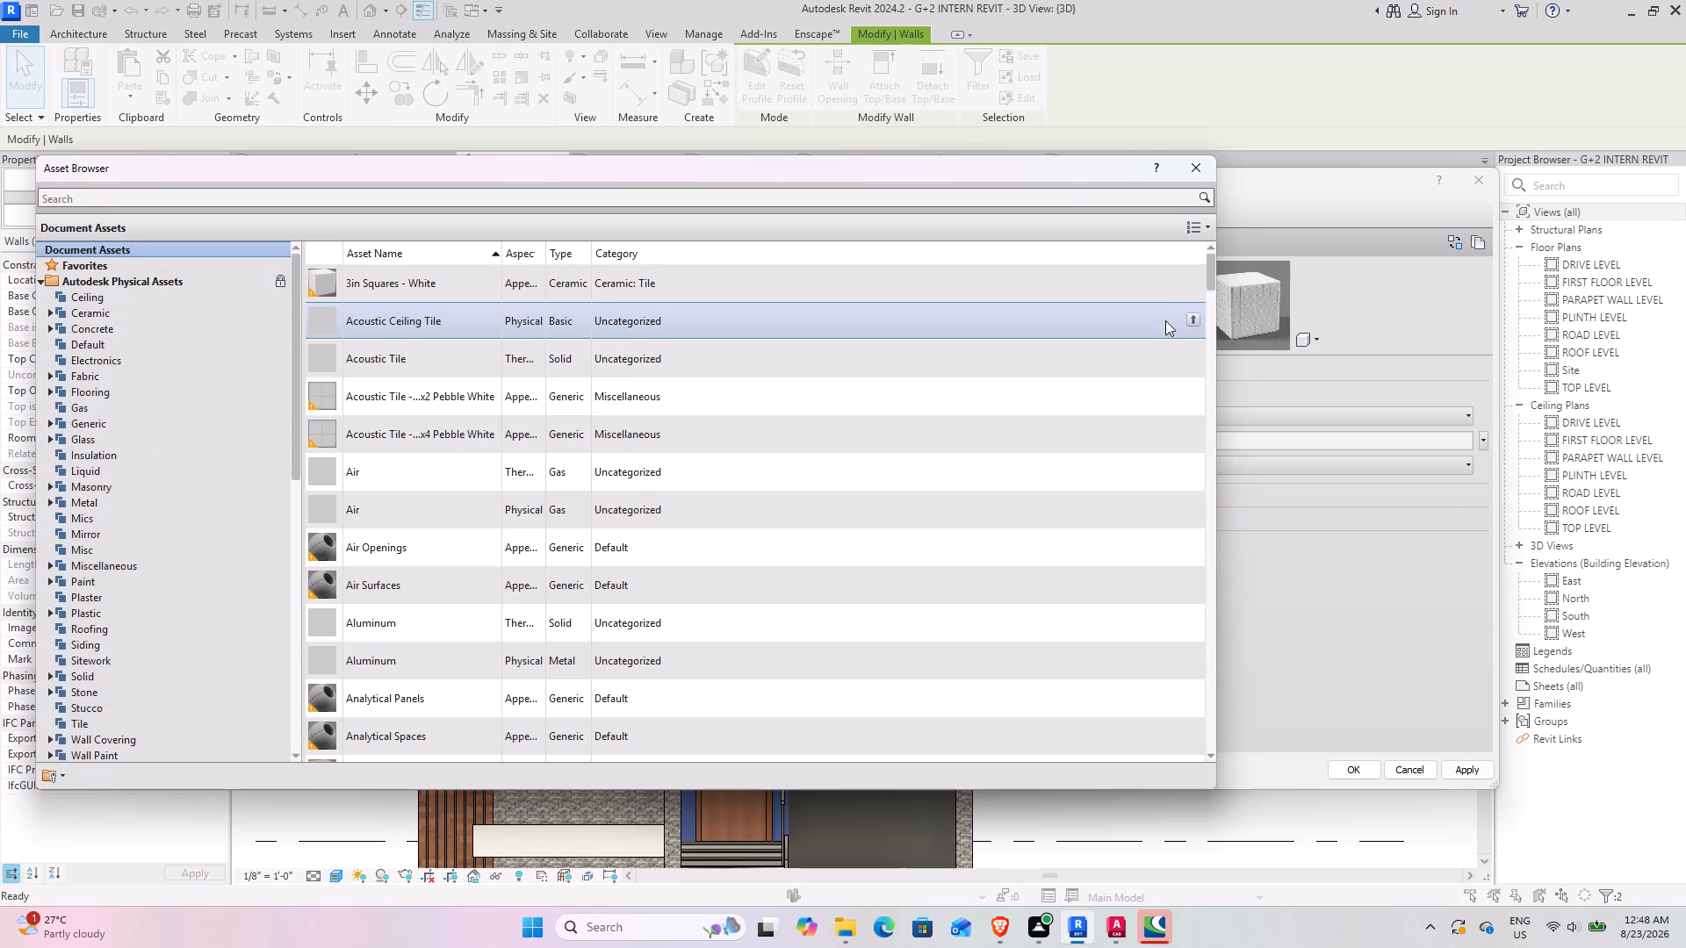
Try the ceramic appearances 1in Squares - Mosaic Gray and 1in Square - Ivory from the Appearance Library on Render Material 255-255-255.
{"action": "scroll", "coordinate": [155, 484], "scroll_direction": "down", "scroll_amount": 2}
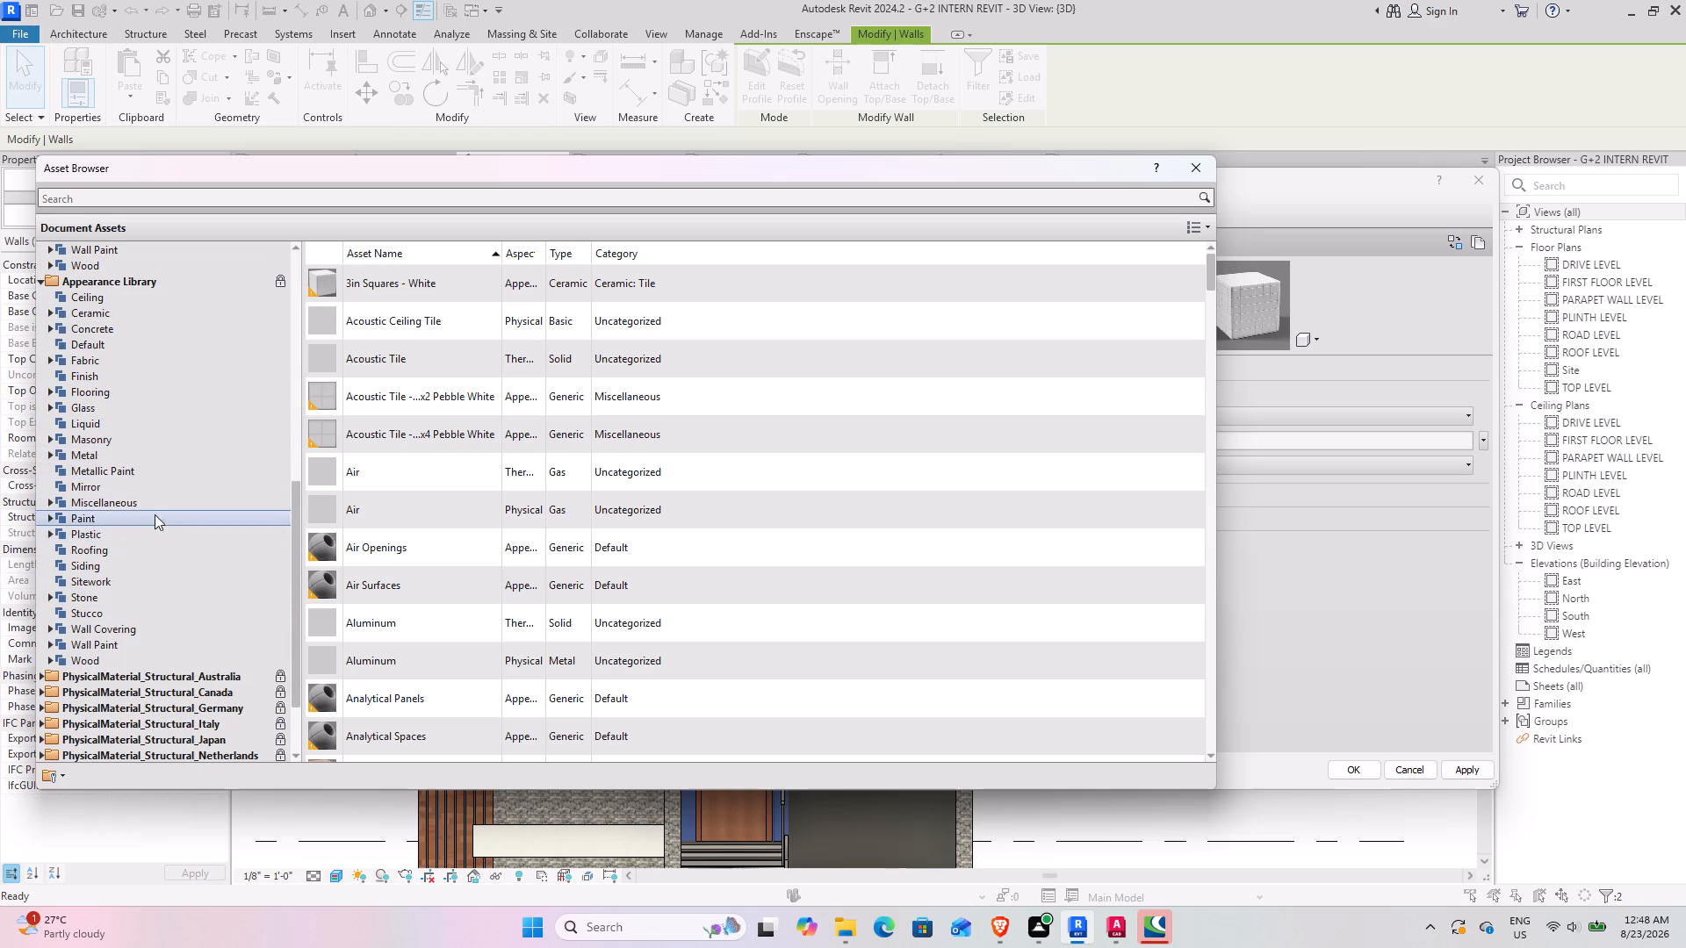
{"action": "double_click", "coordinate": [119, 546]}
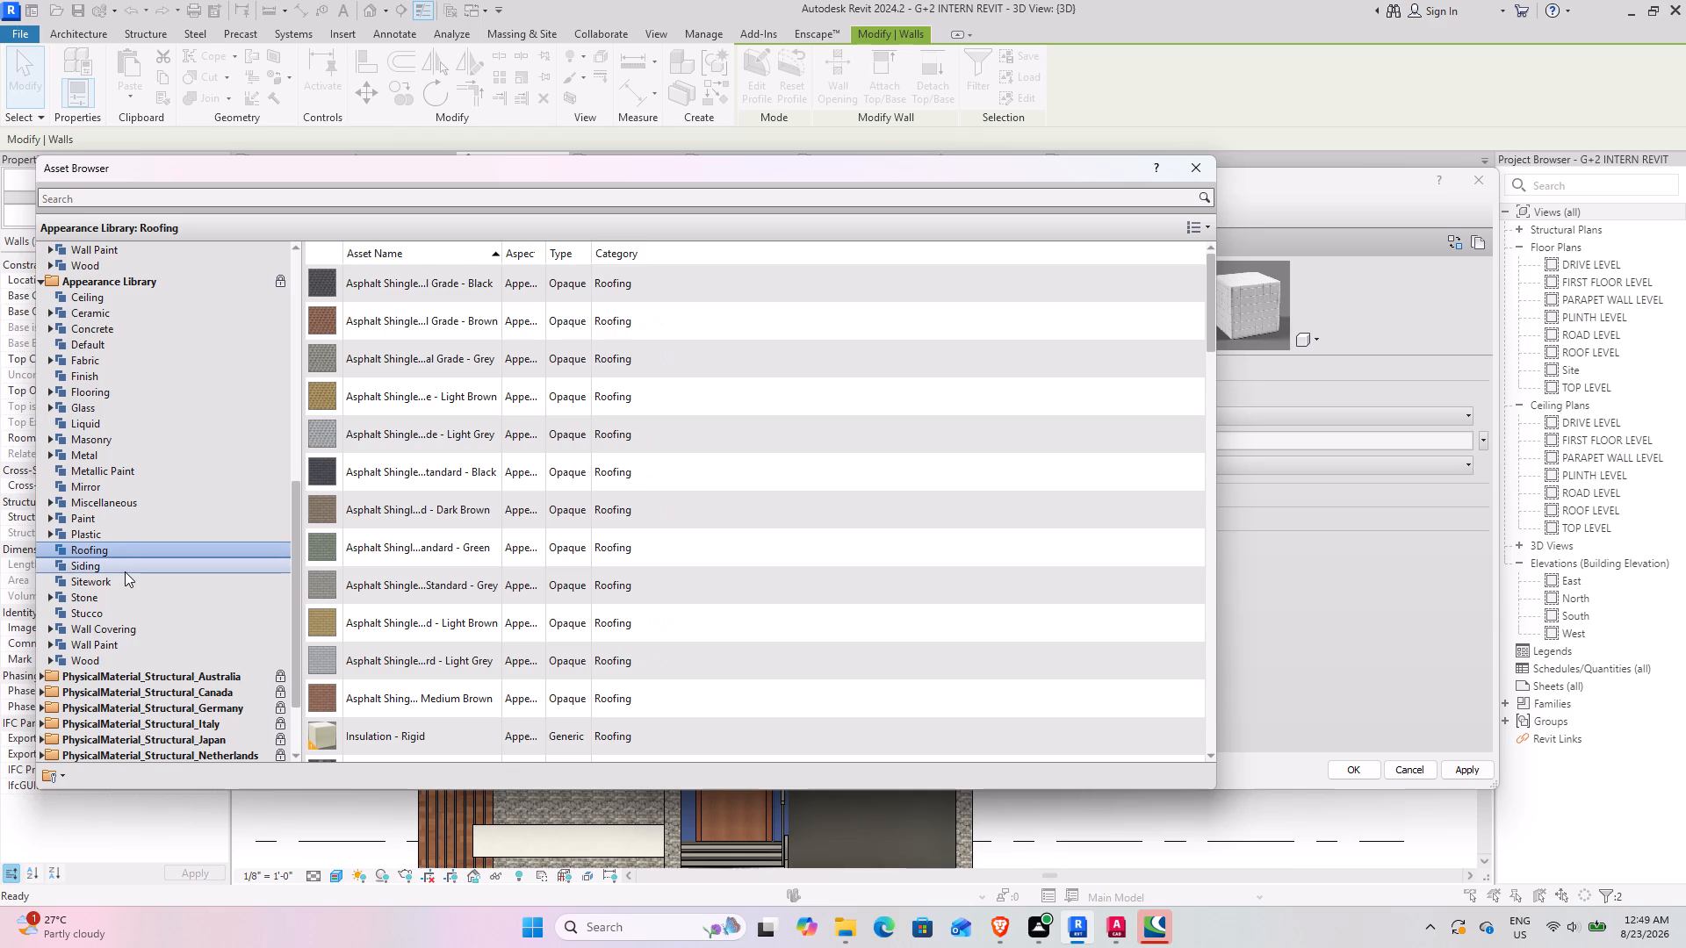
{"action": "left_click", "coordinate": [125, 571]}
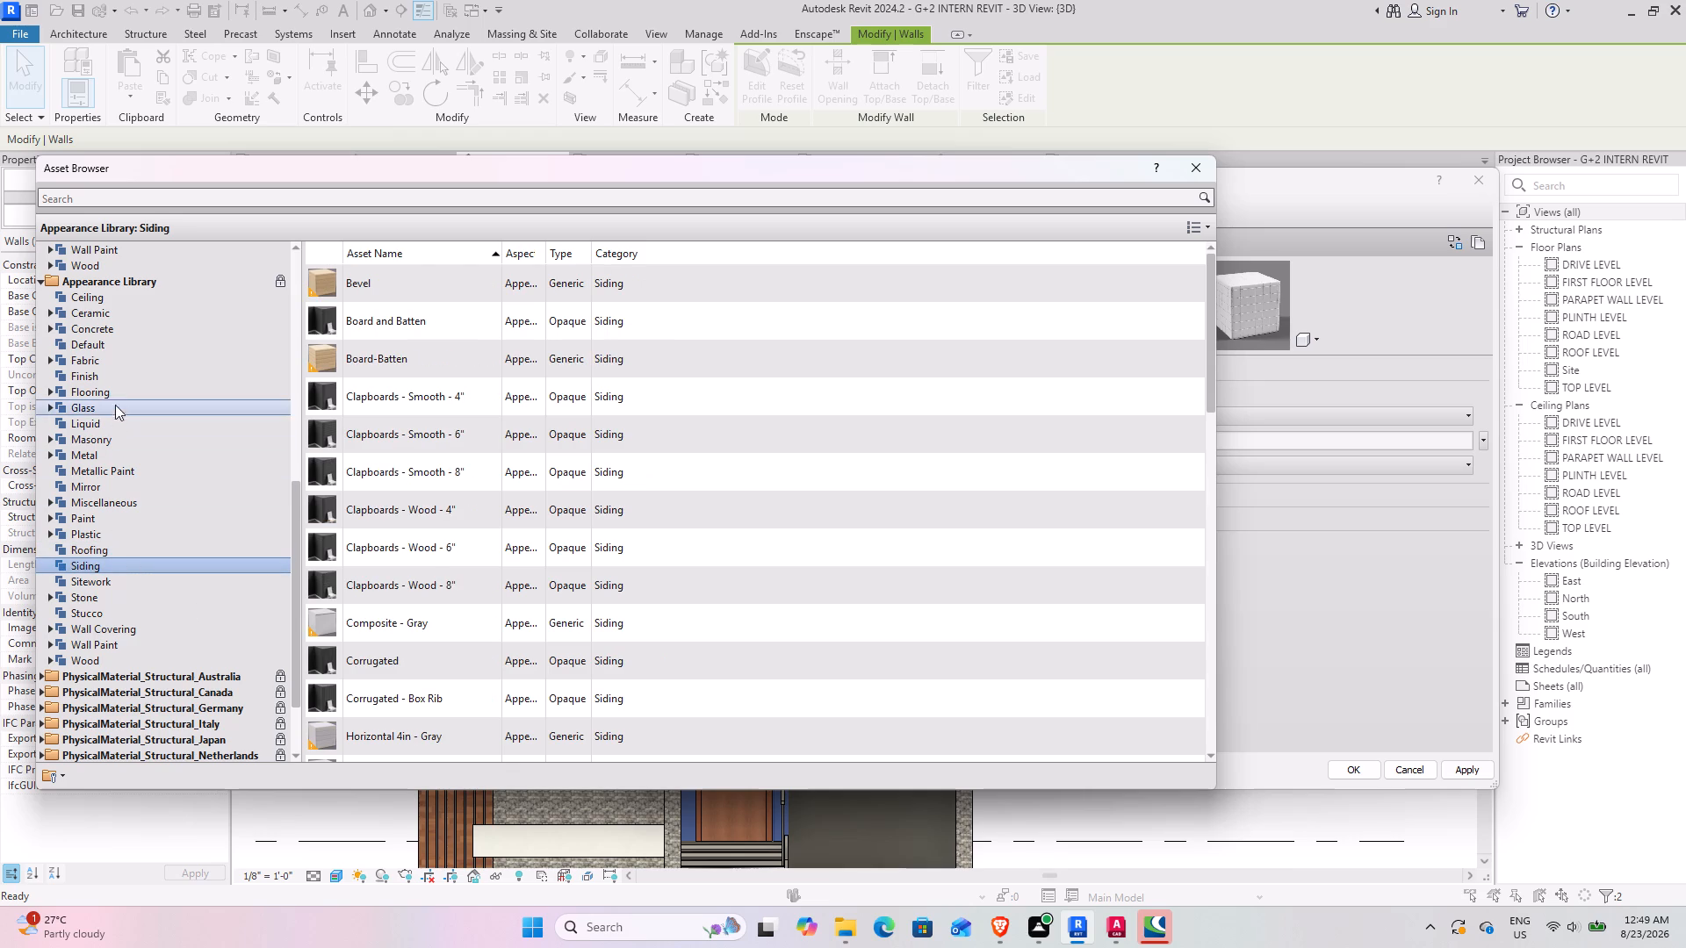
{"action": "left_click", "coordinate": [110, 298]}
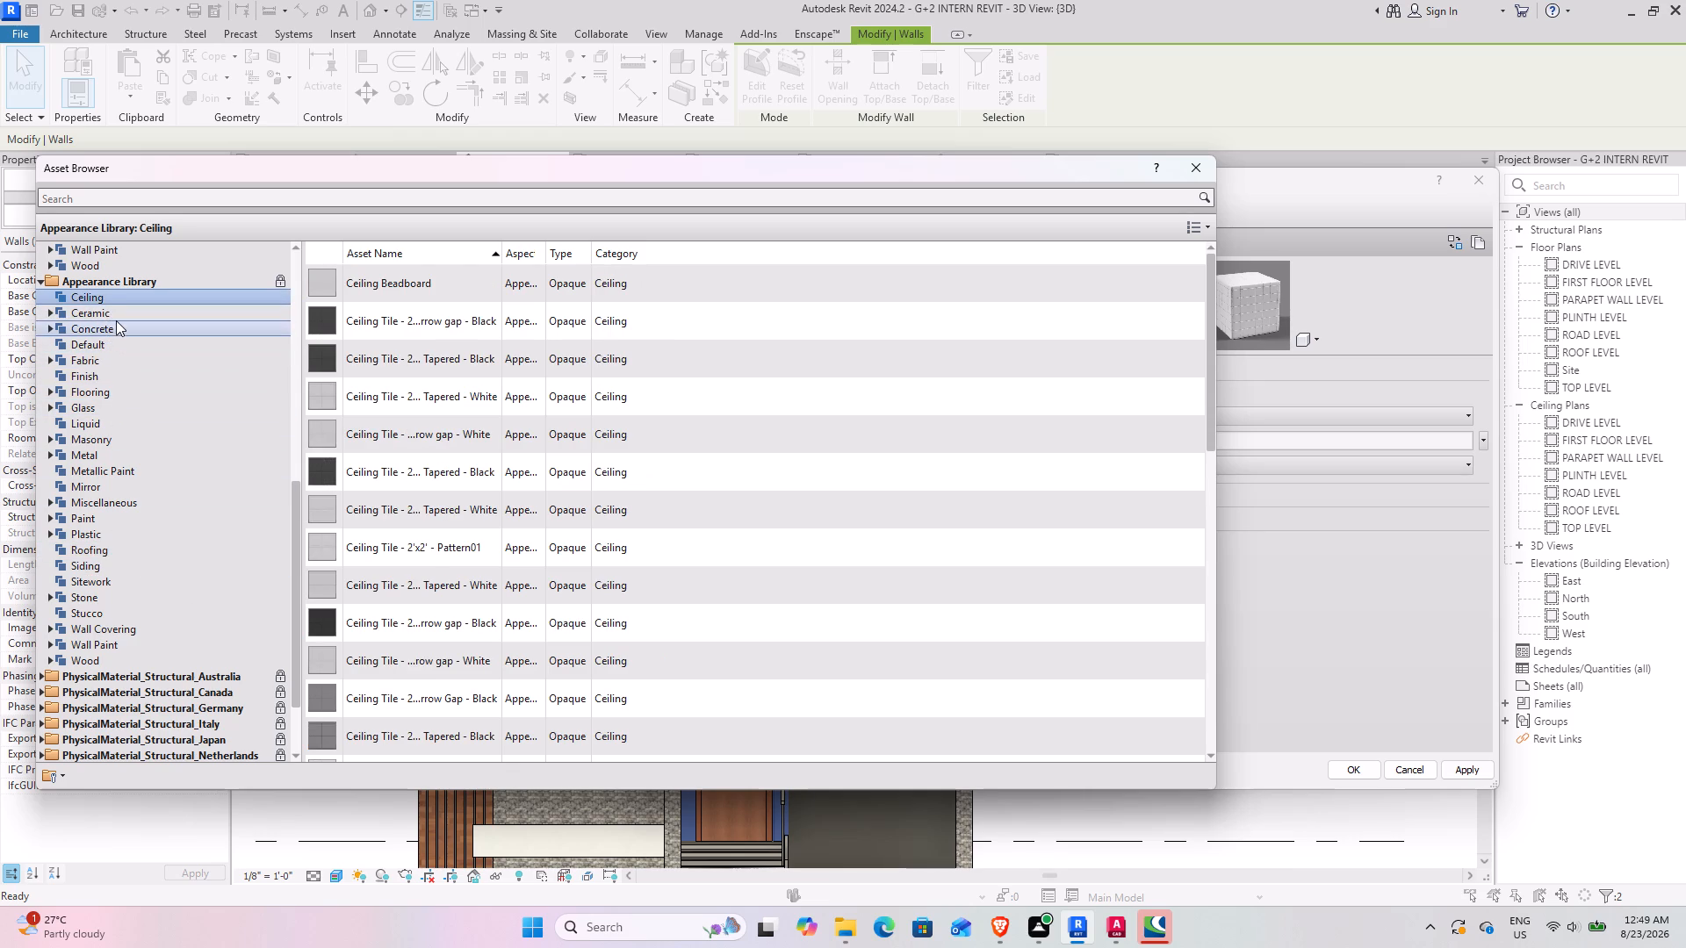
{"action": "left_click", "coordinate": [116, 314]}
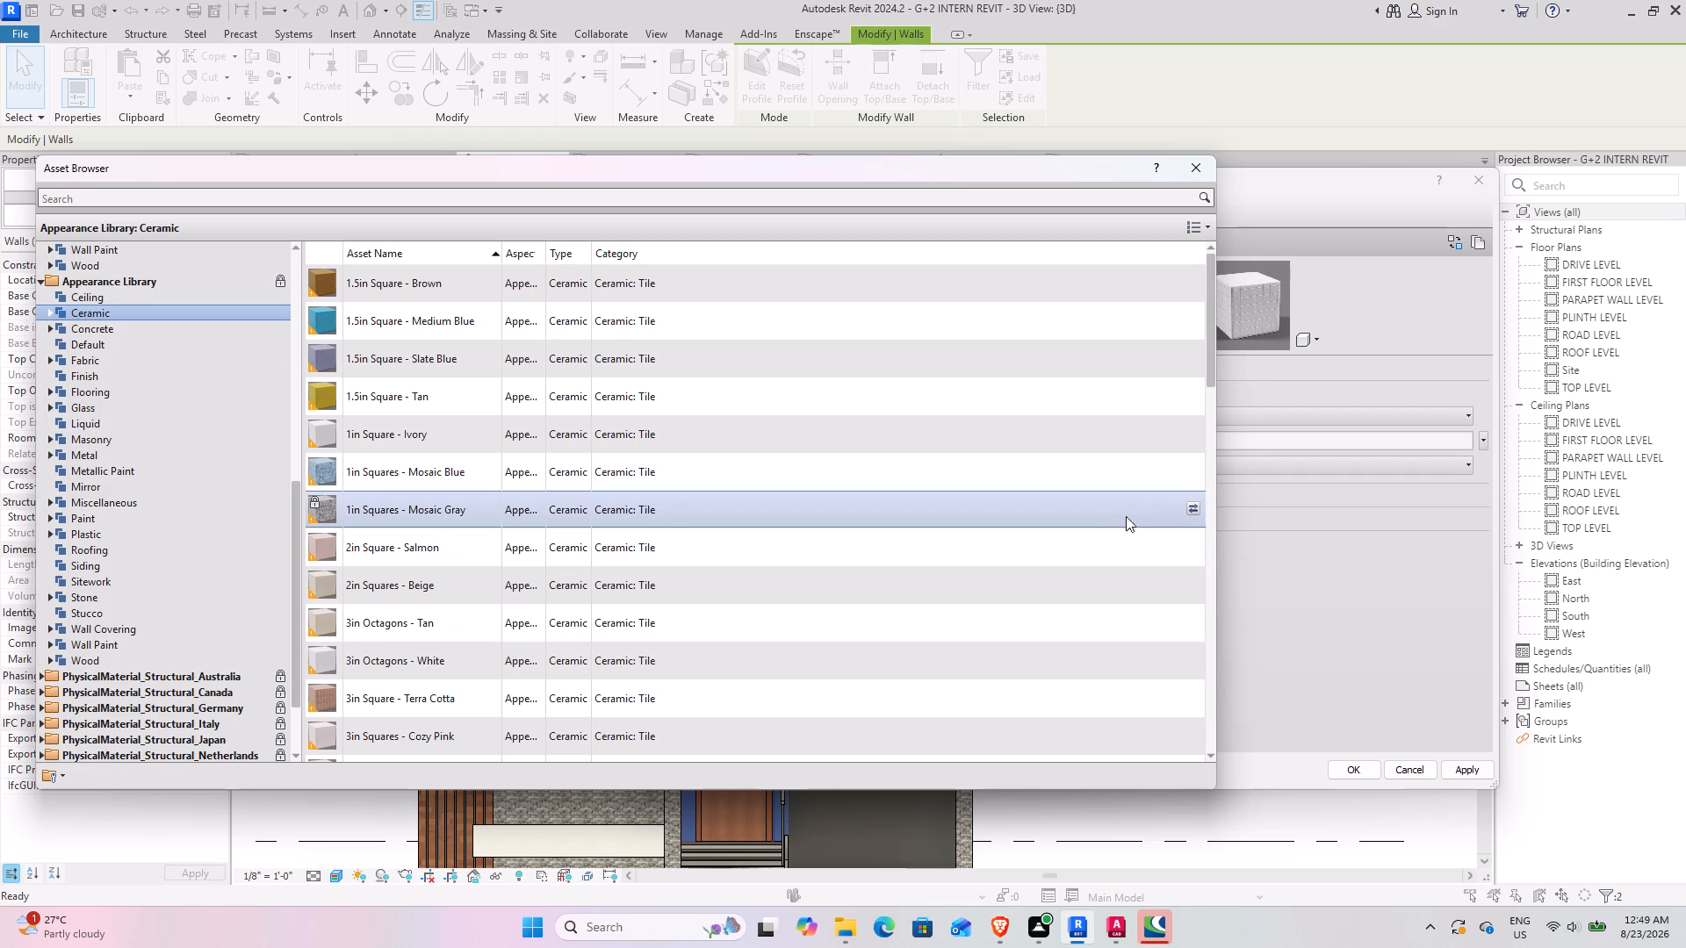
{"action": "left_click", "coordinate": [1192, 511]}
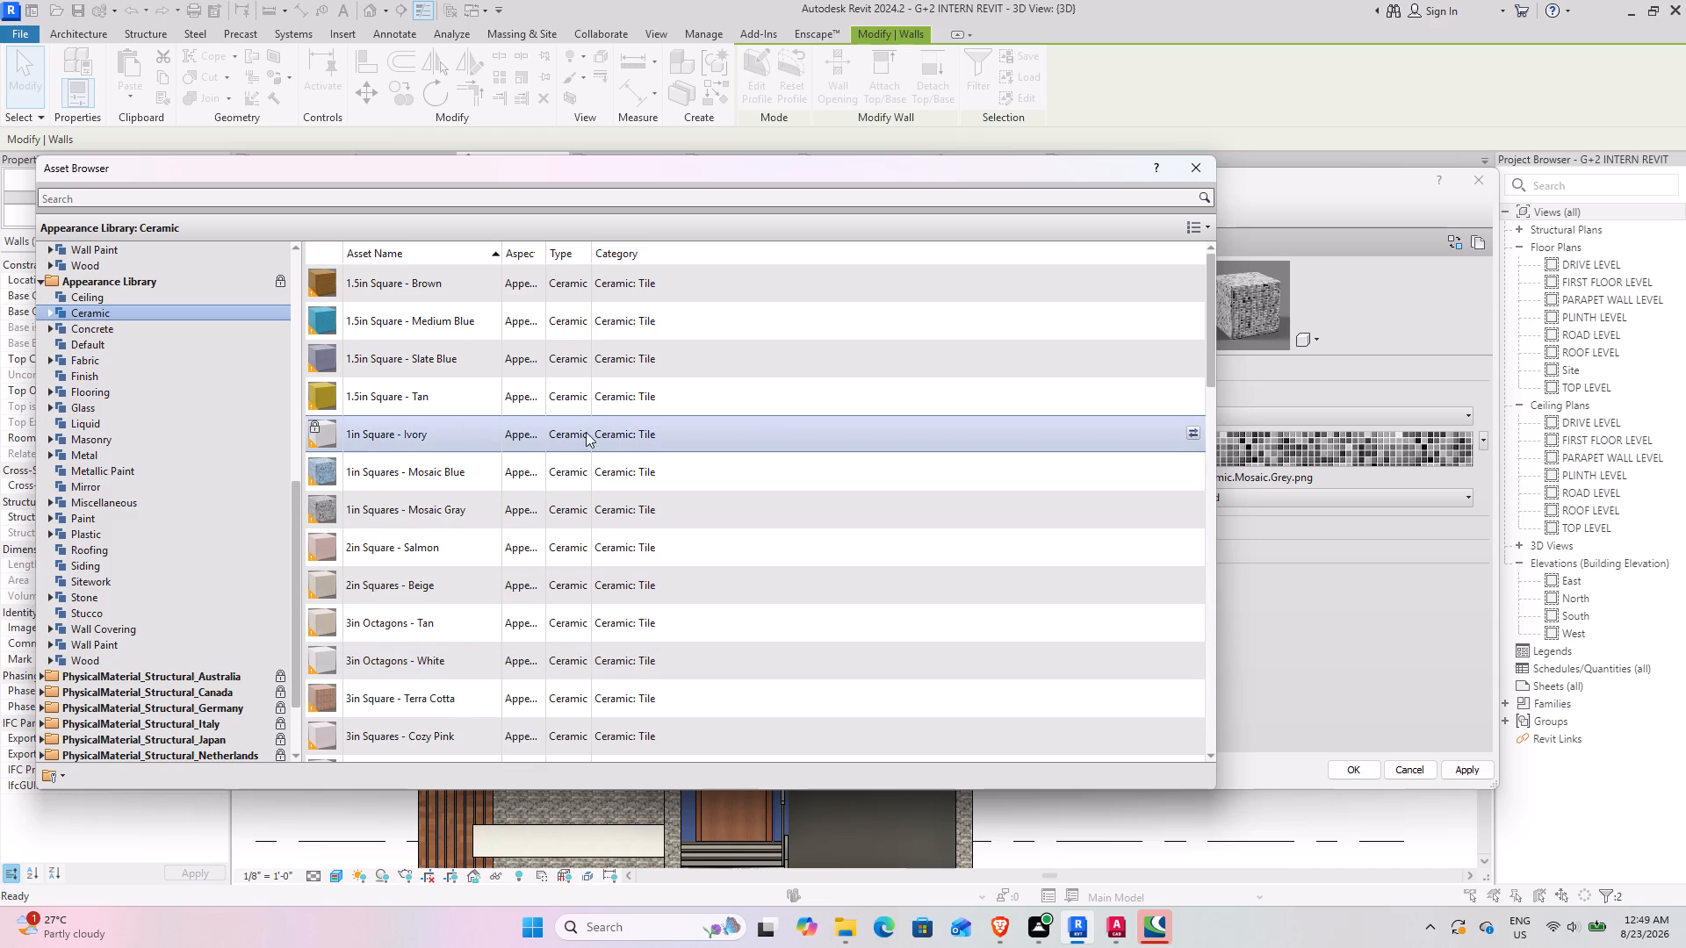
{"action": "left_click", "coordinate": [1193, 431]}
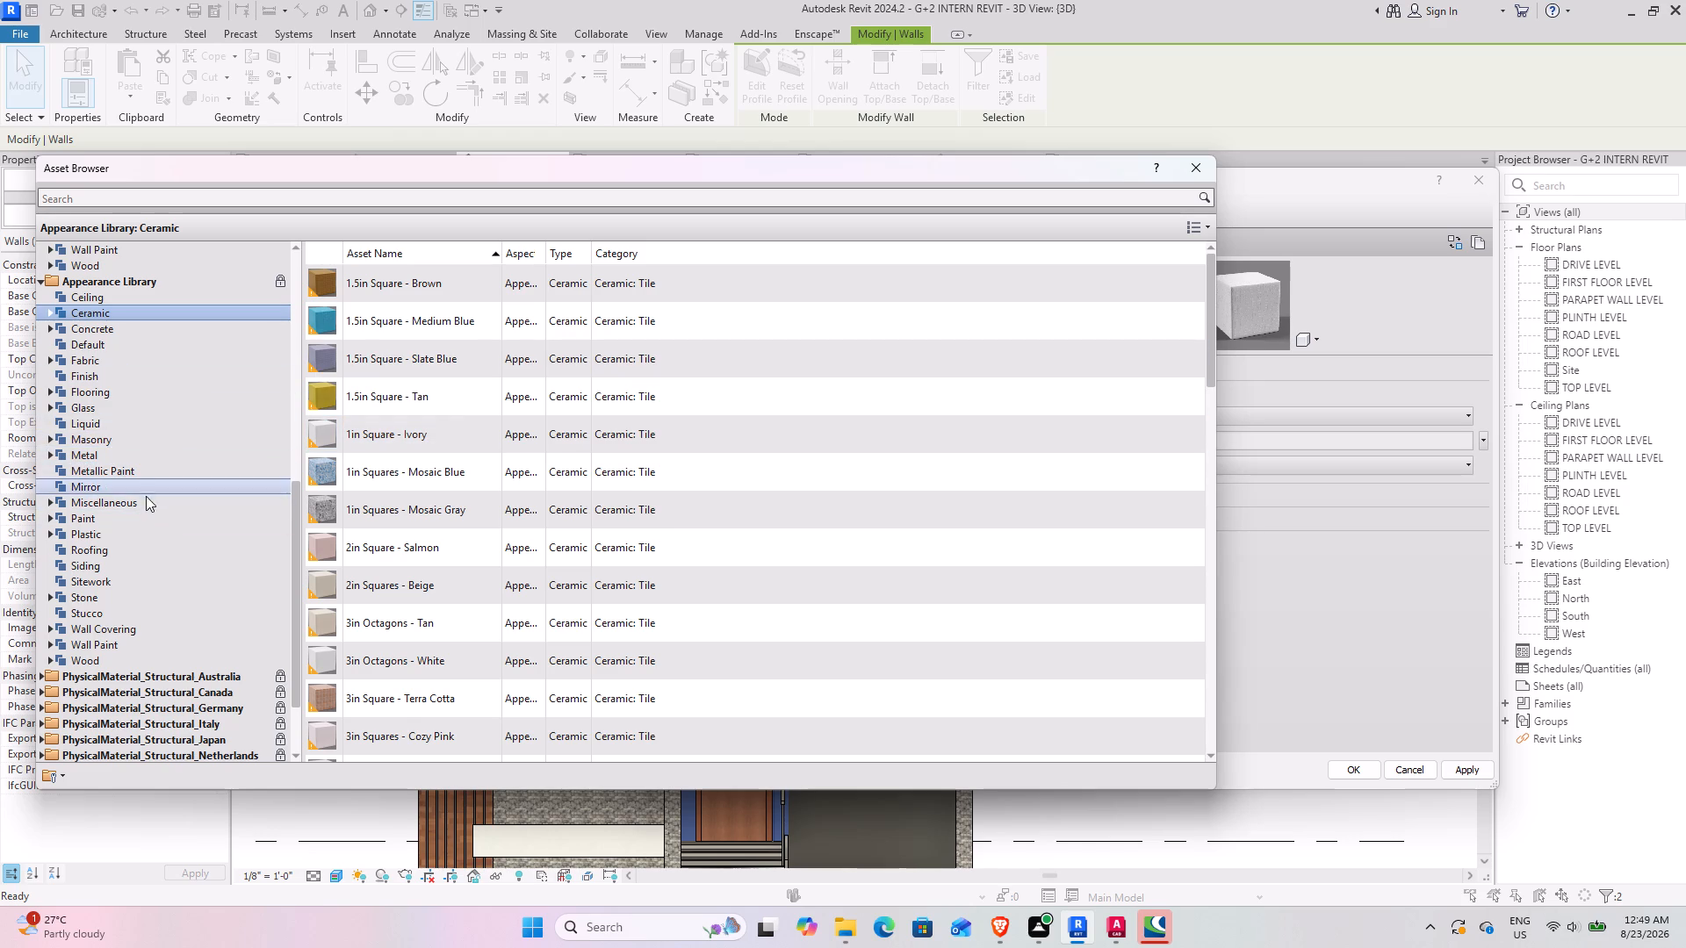
Compare the Wall Covering: Tile appearances on the material and settle on Tiles - 4x1in Herringbone - White Marble.
{"action": "left_click", "coordinate": [173, 548]}
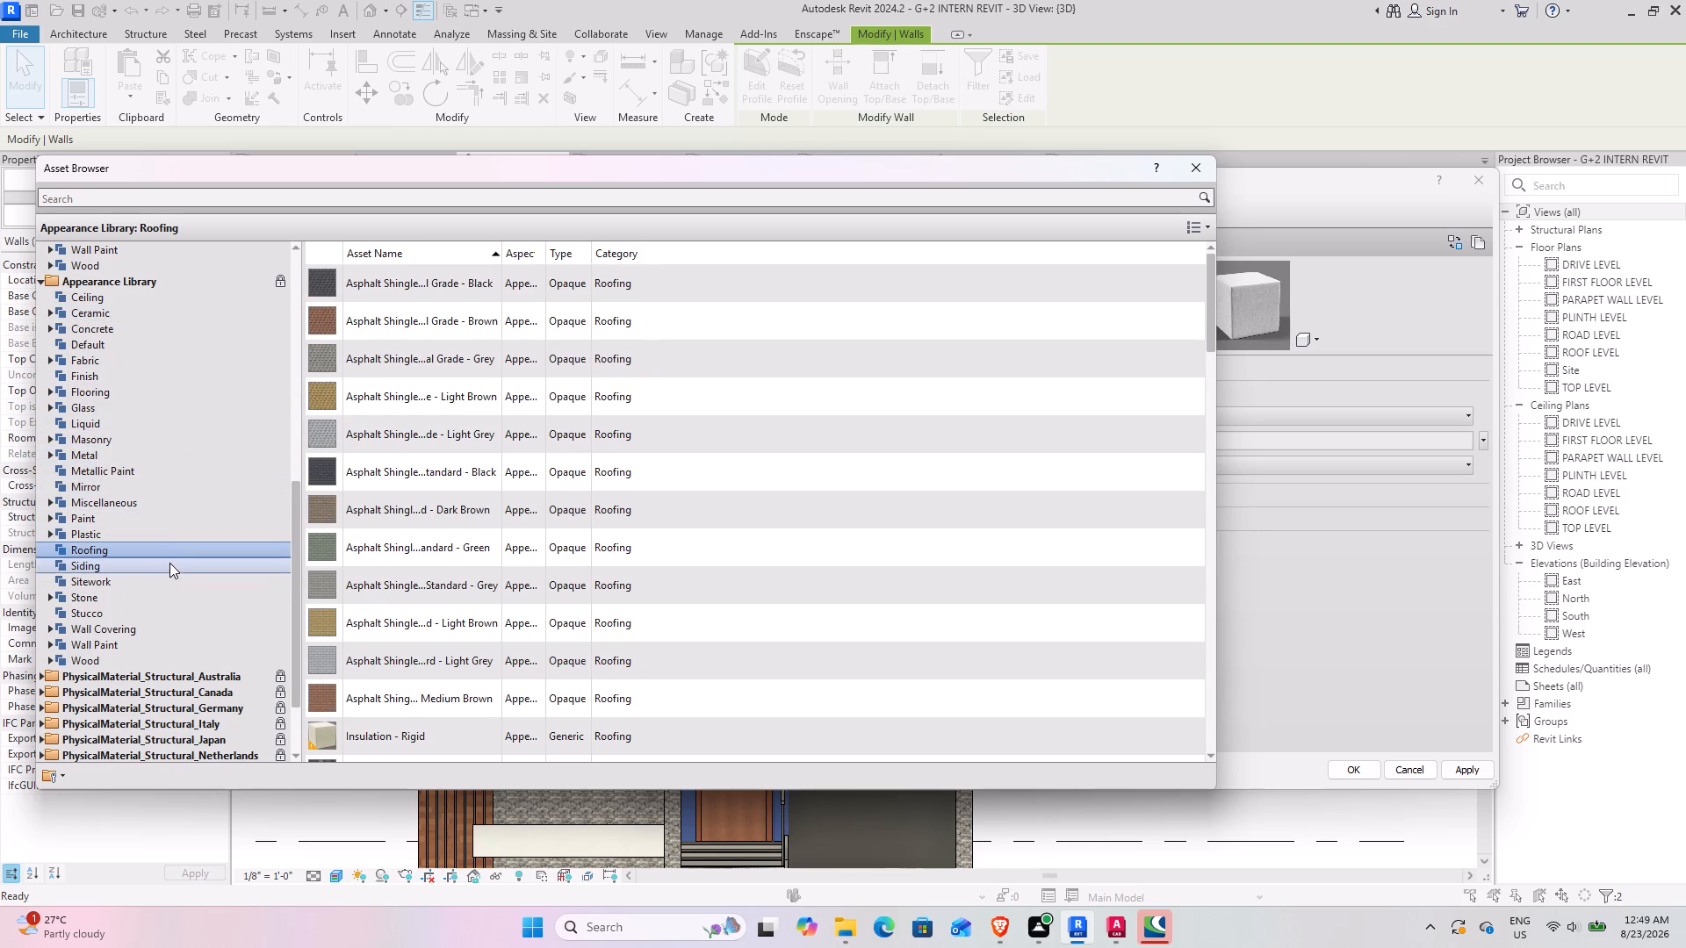
{"action": "double_click", "coordinate": [131, 528]}
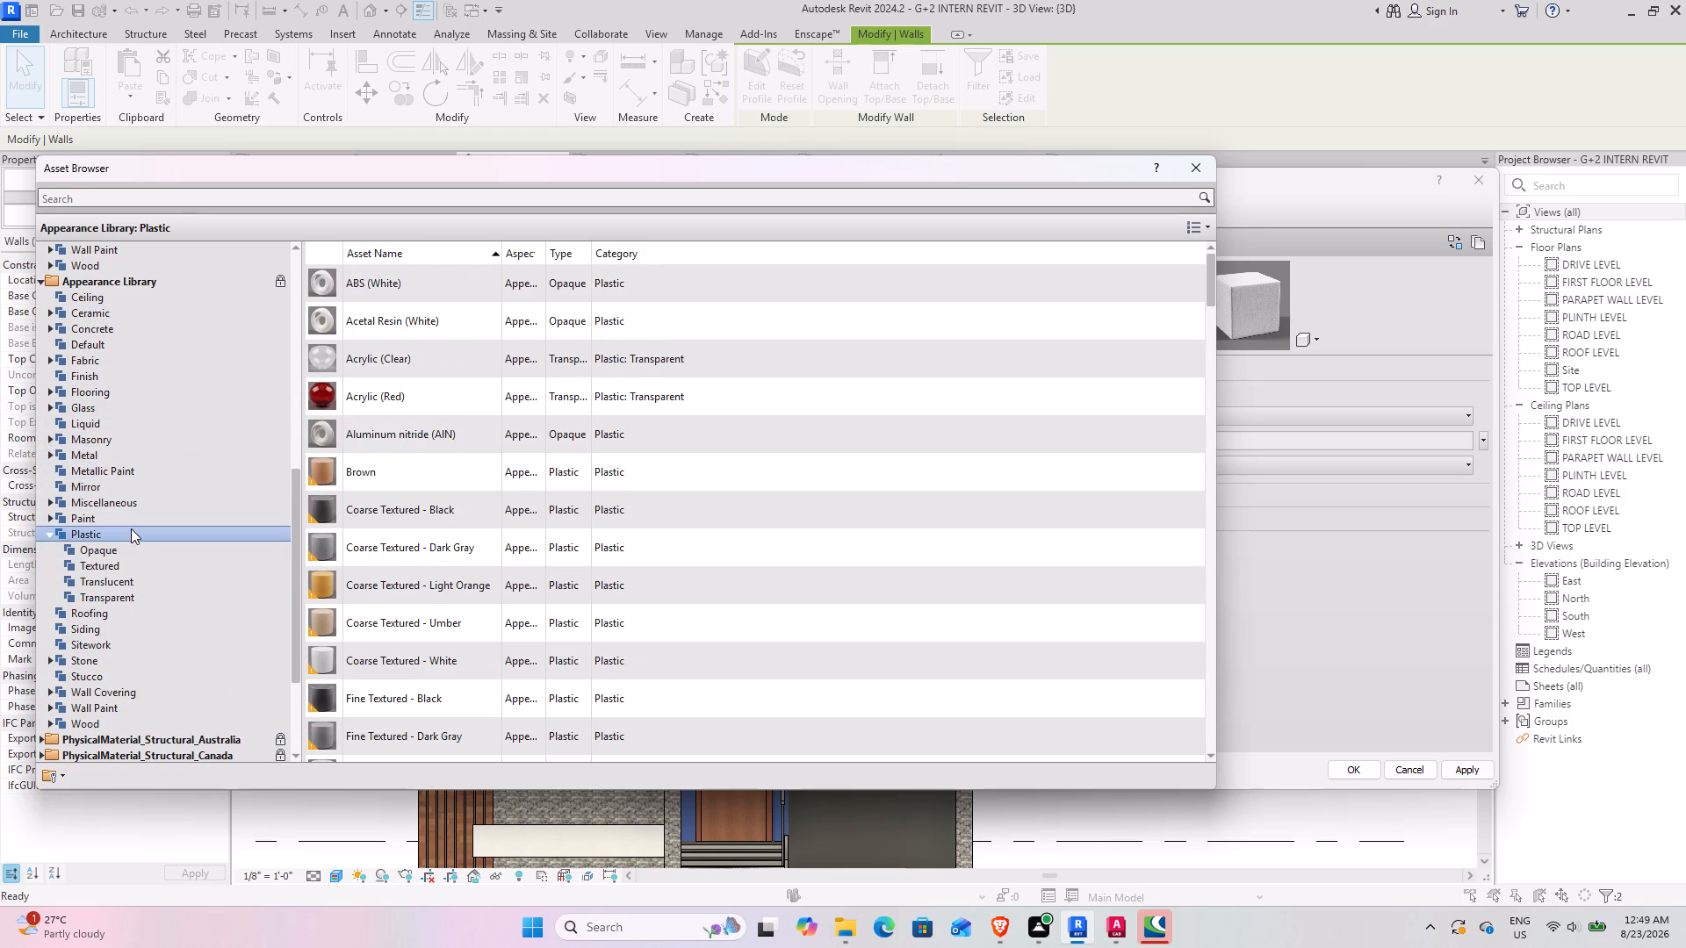
{"action": "scroll", "coordinate": [175, 663], "scroll_direction": "down", "scroll_amount": 1}
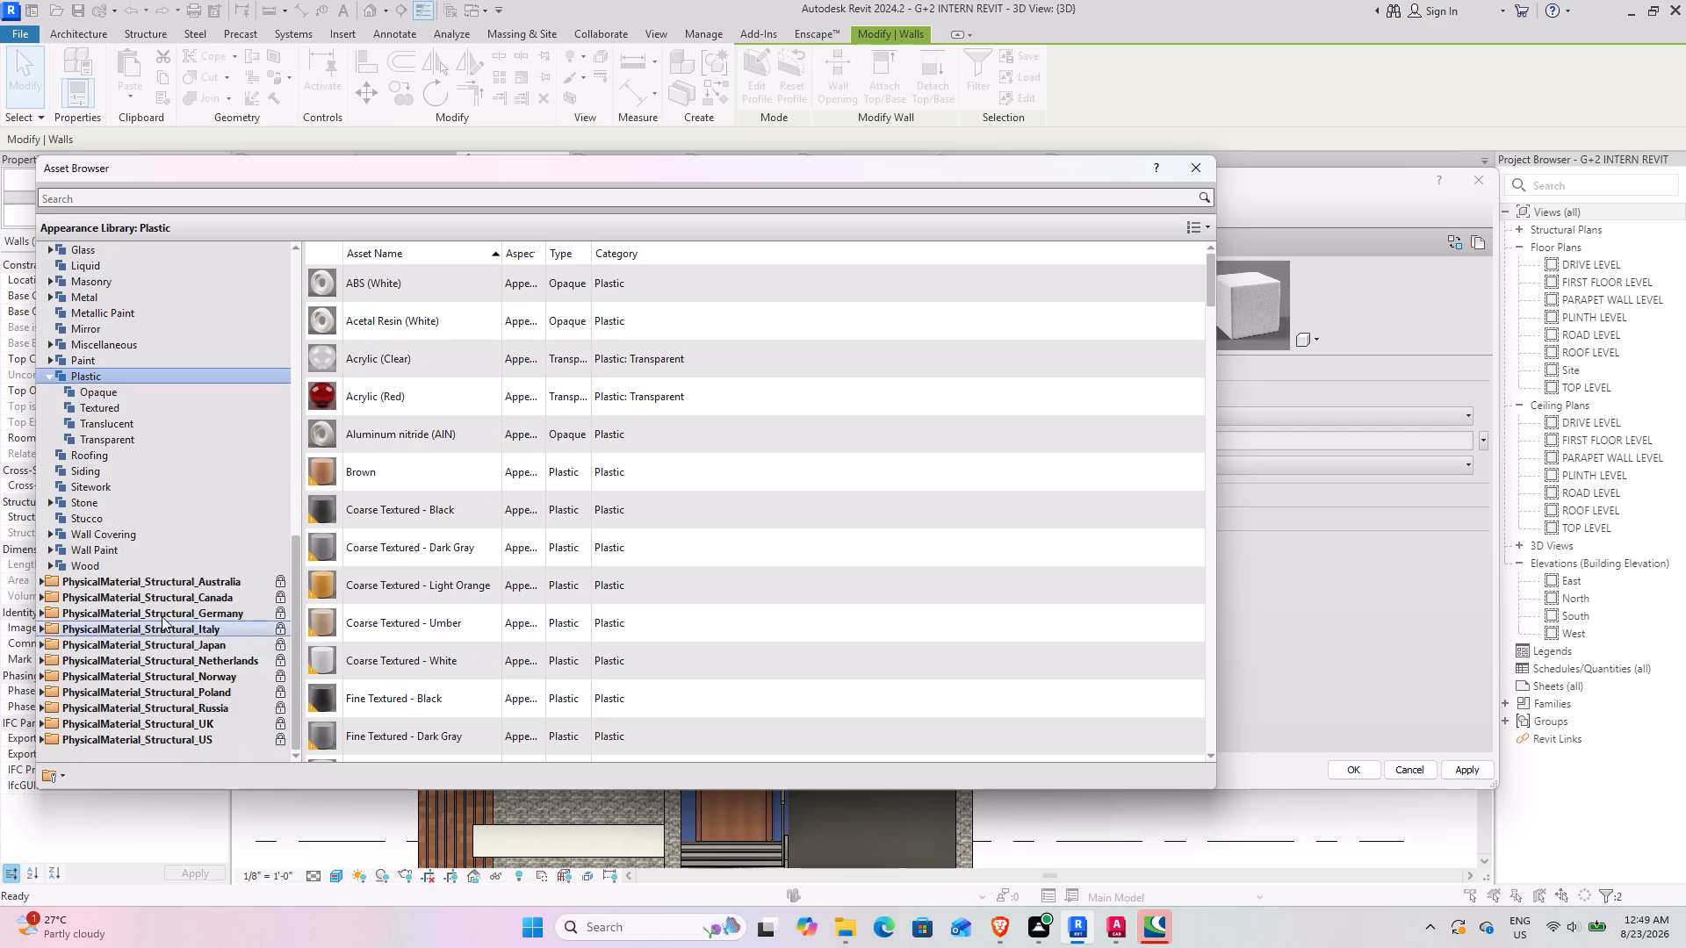
{"action": "double_click", "coordinate": [159, 539]}
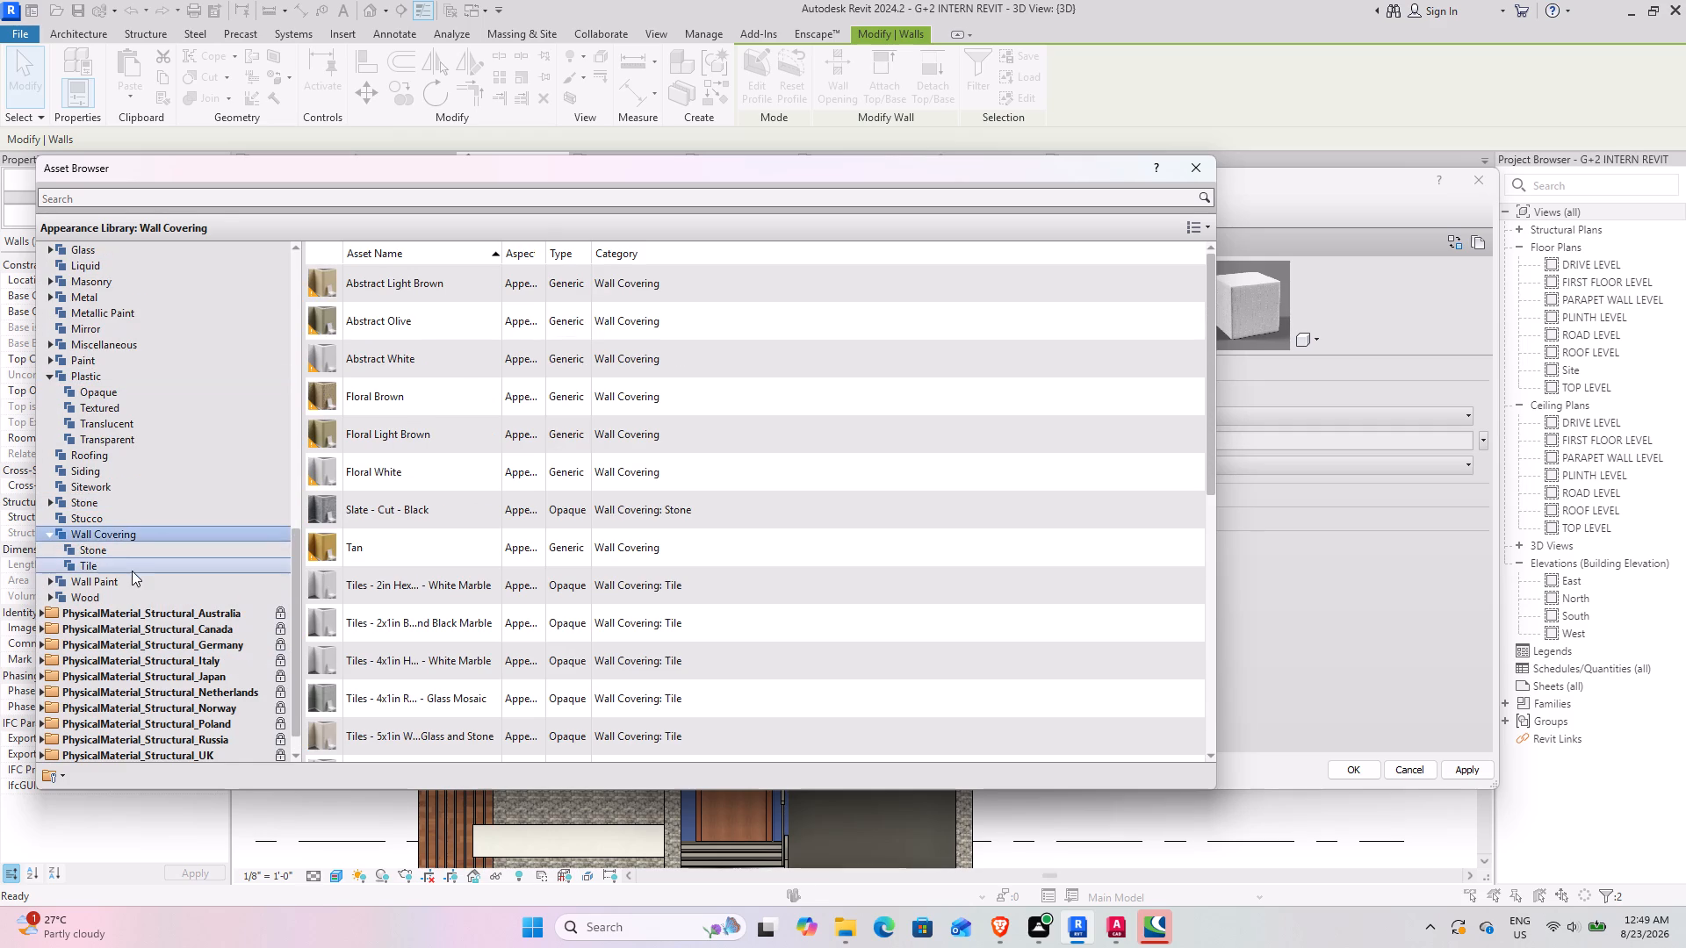
{"action": "left_click", "coordinate": [132, 571]}
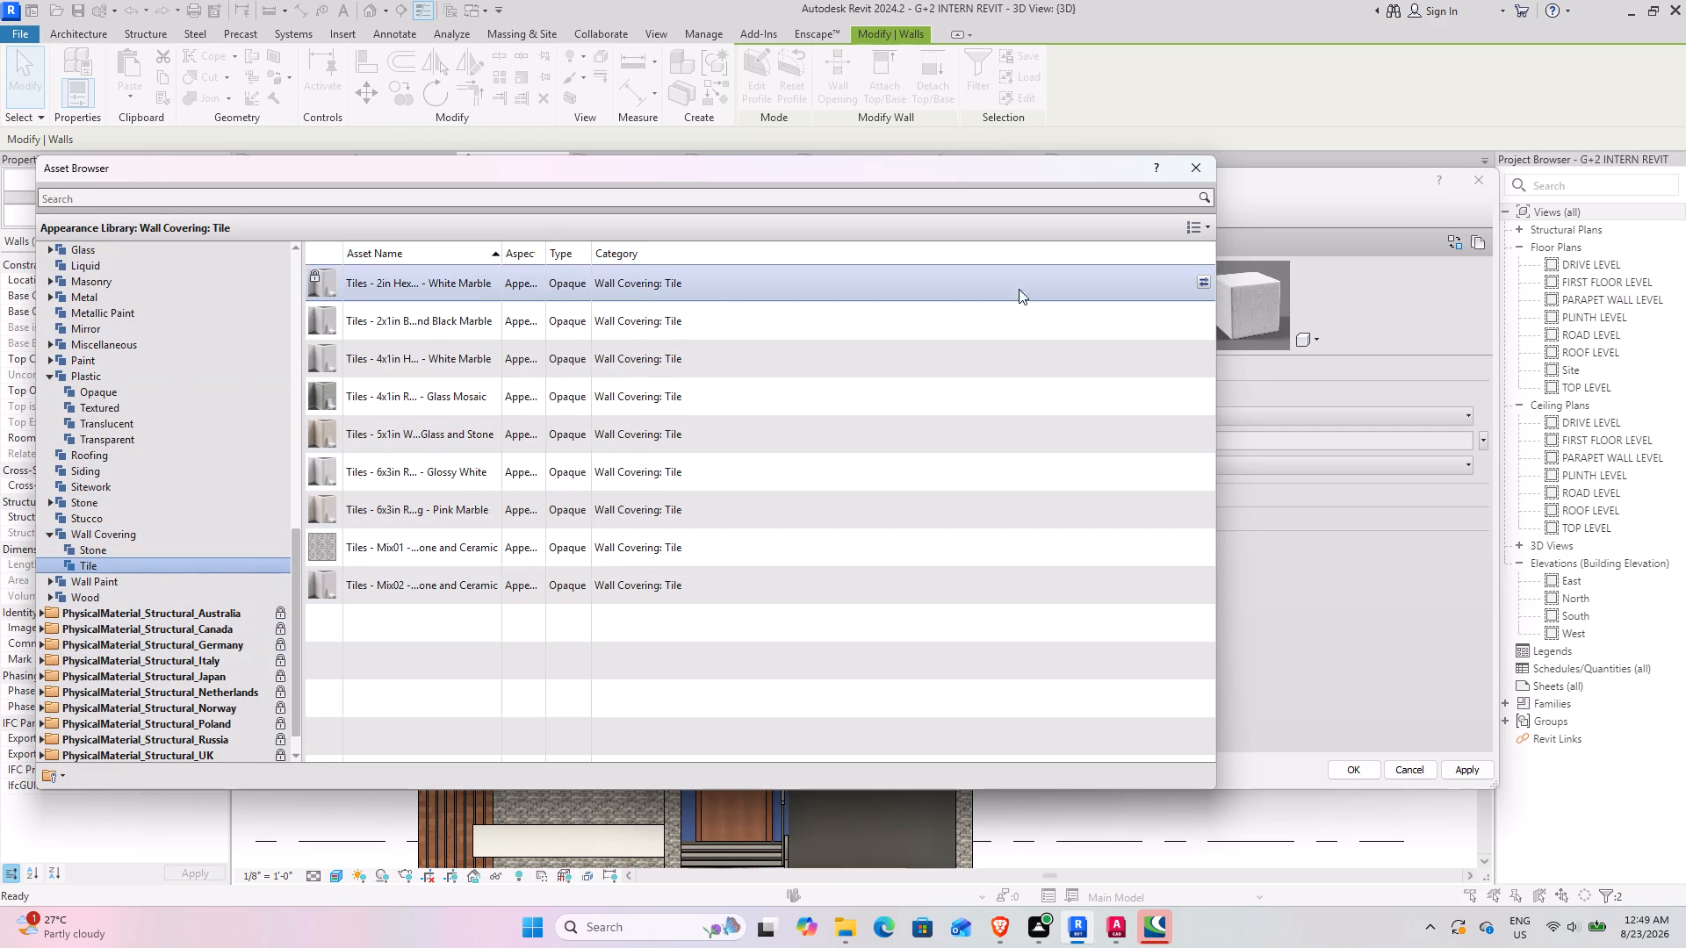
{"action": "left_click", "coordinate": [1196, 279]}
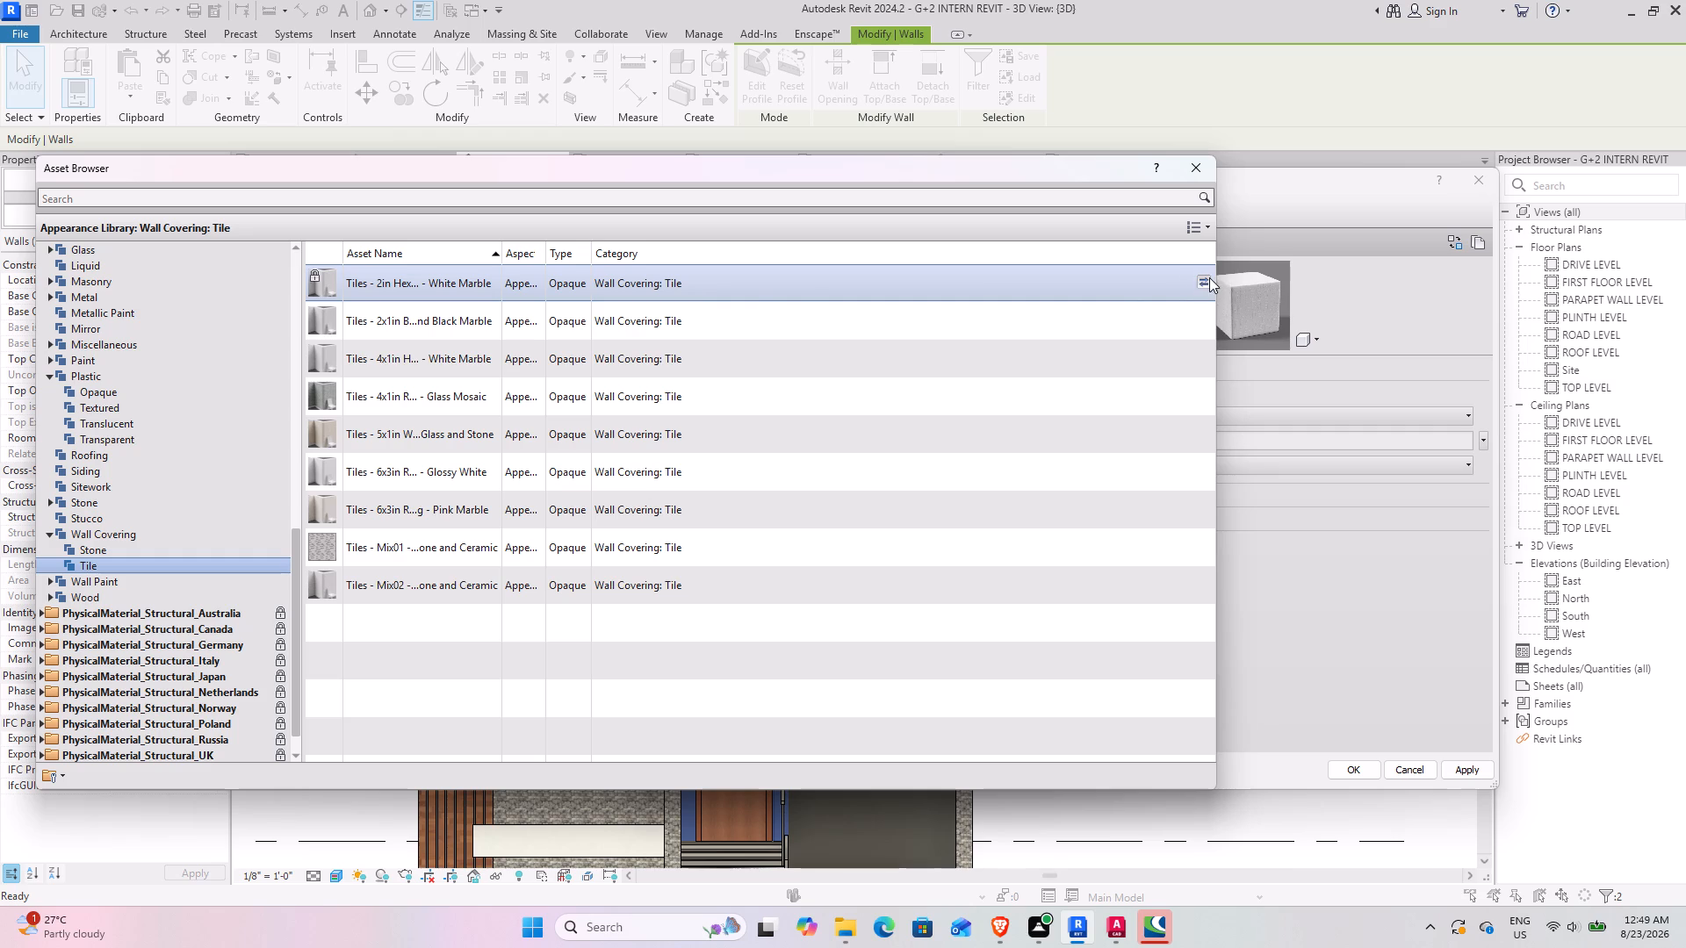
{"action": "left_click", "coordinate": [1197, 280]}
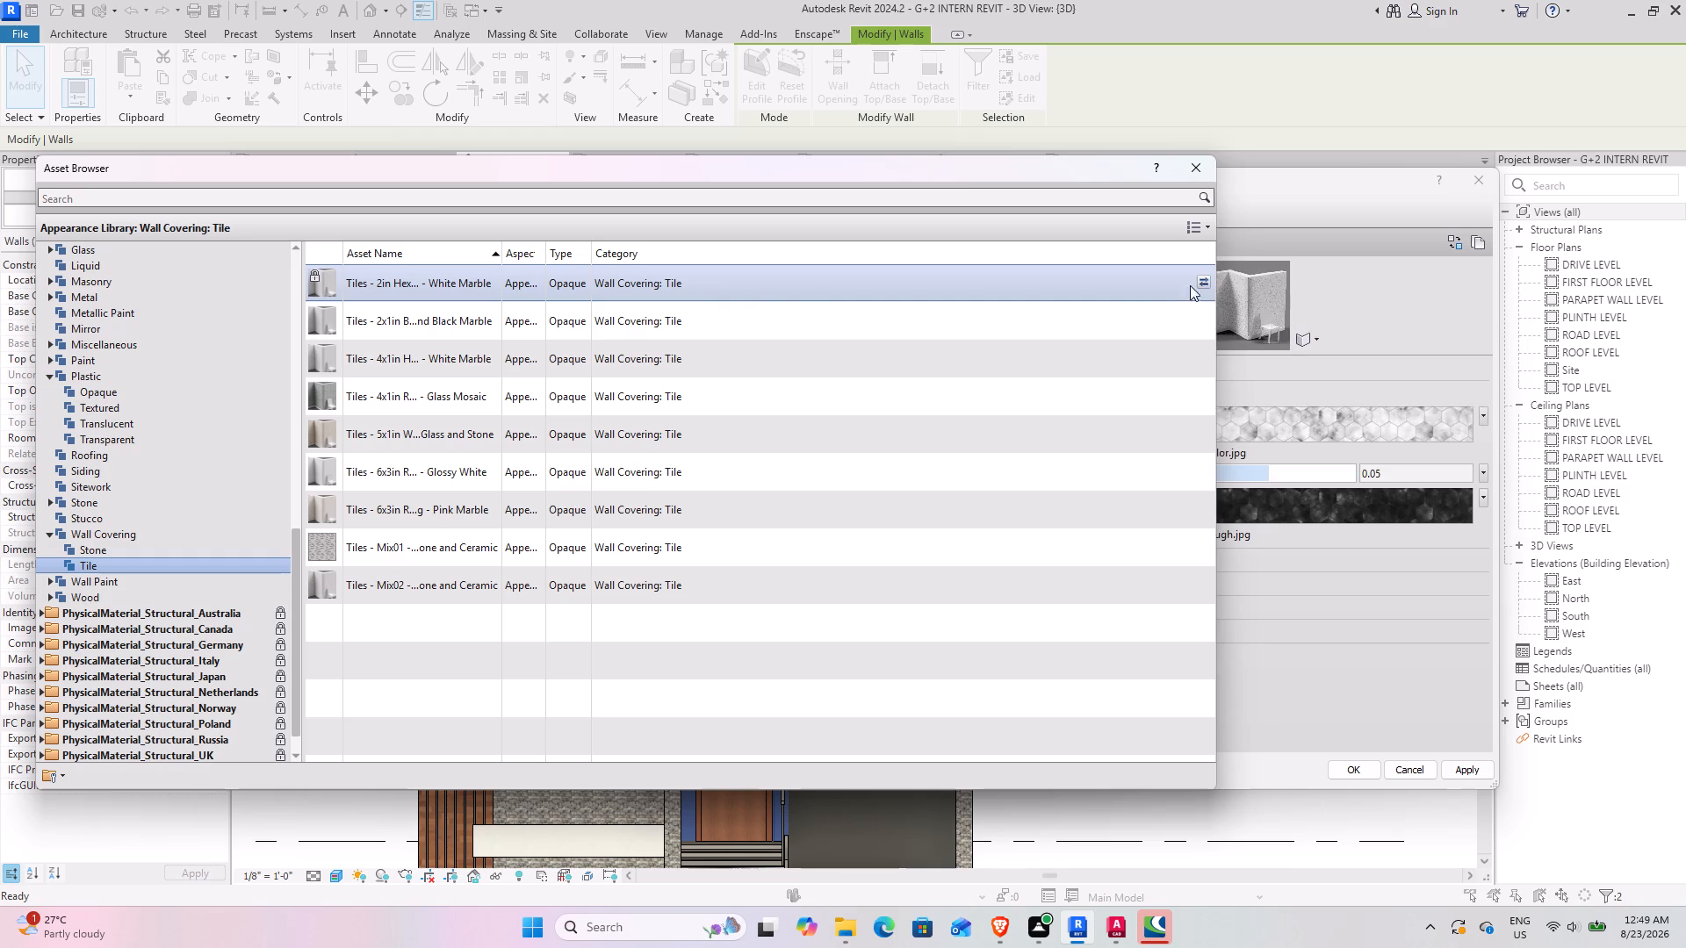
{"action": "left_click", "coordinate": [1201, 315]}
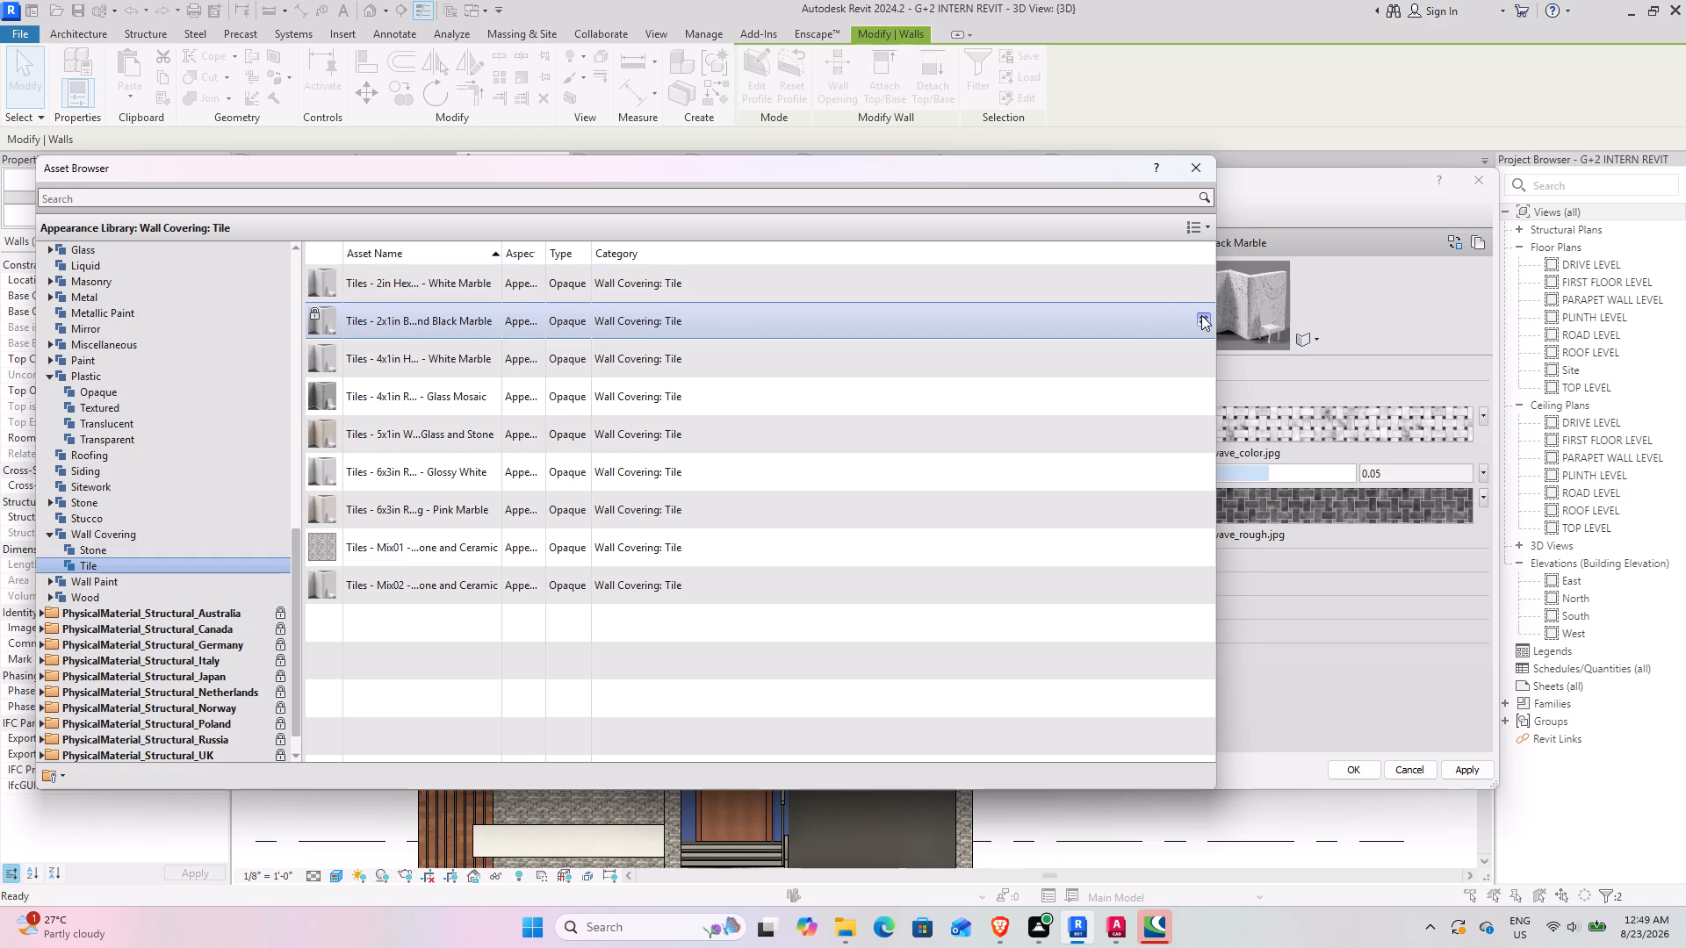
{"action": "left_click", "coordinate": [1203, 356]}
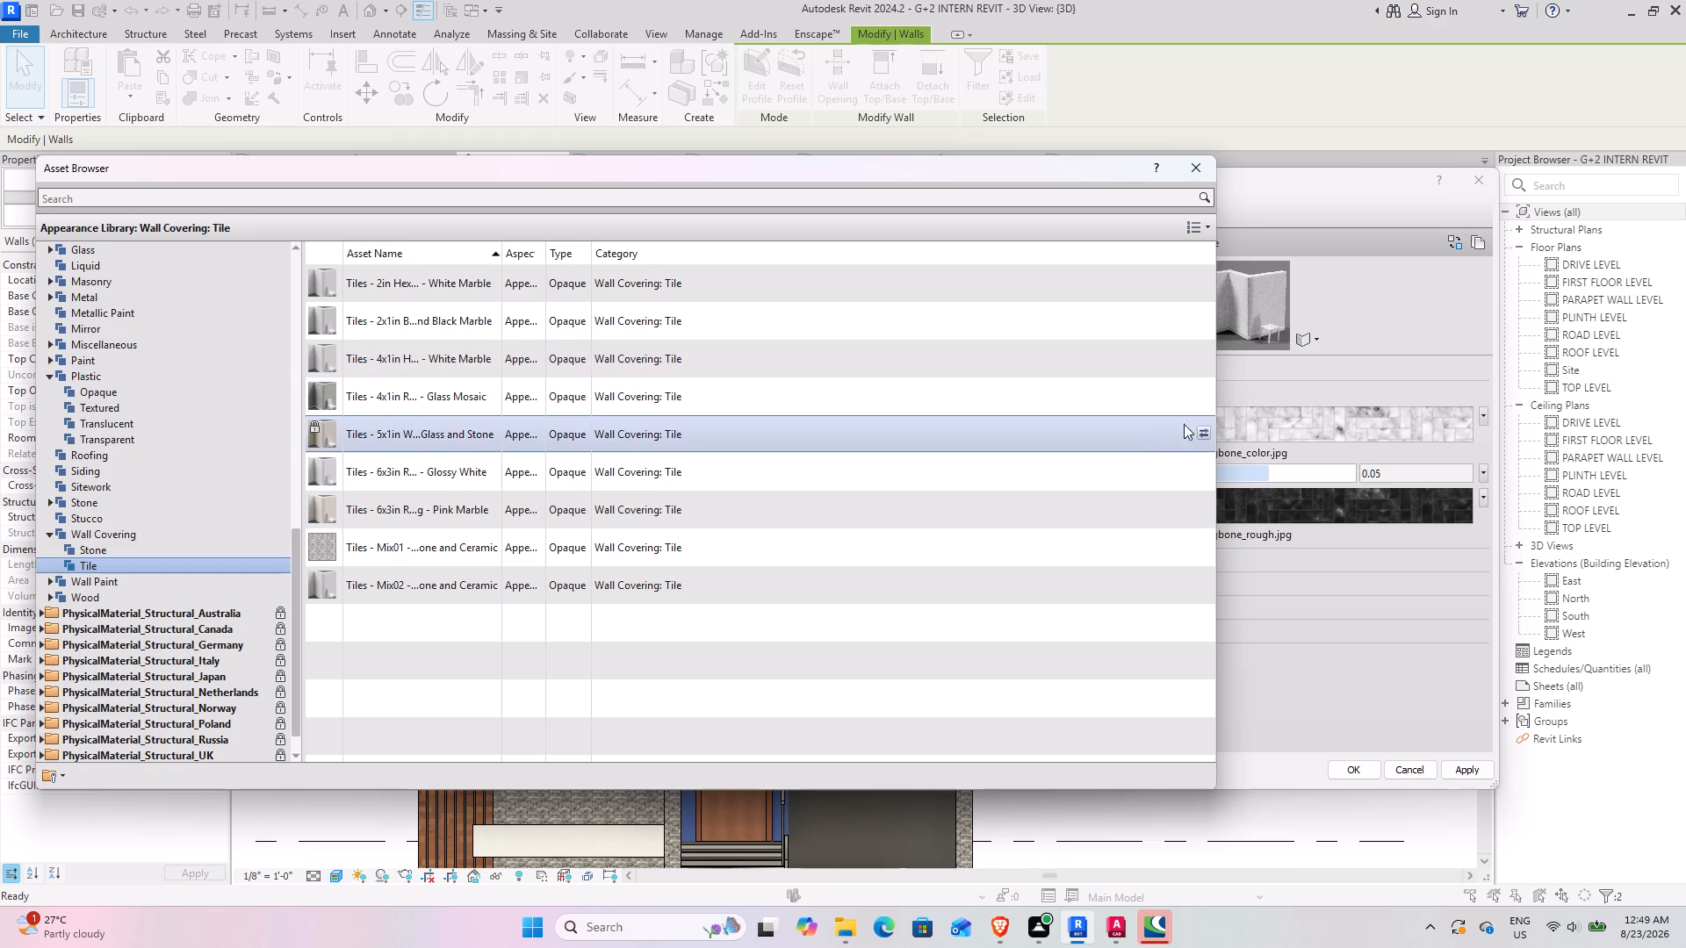
{"action": "left_click", "coordinate": [1205, 398]}
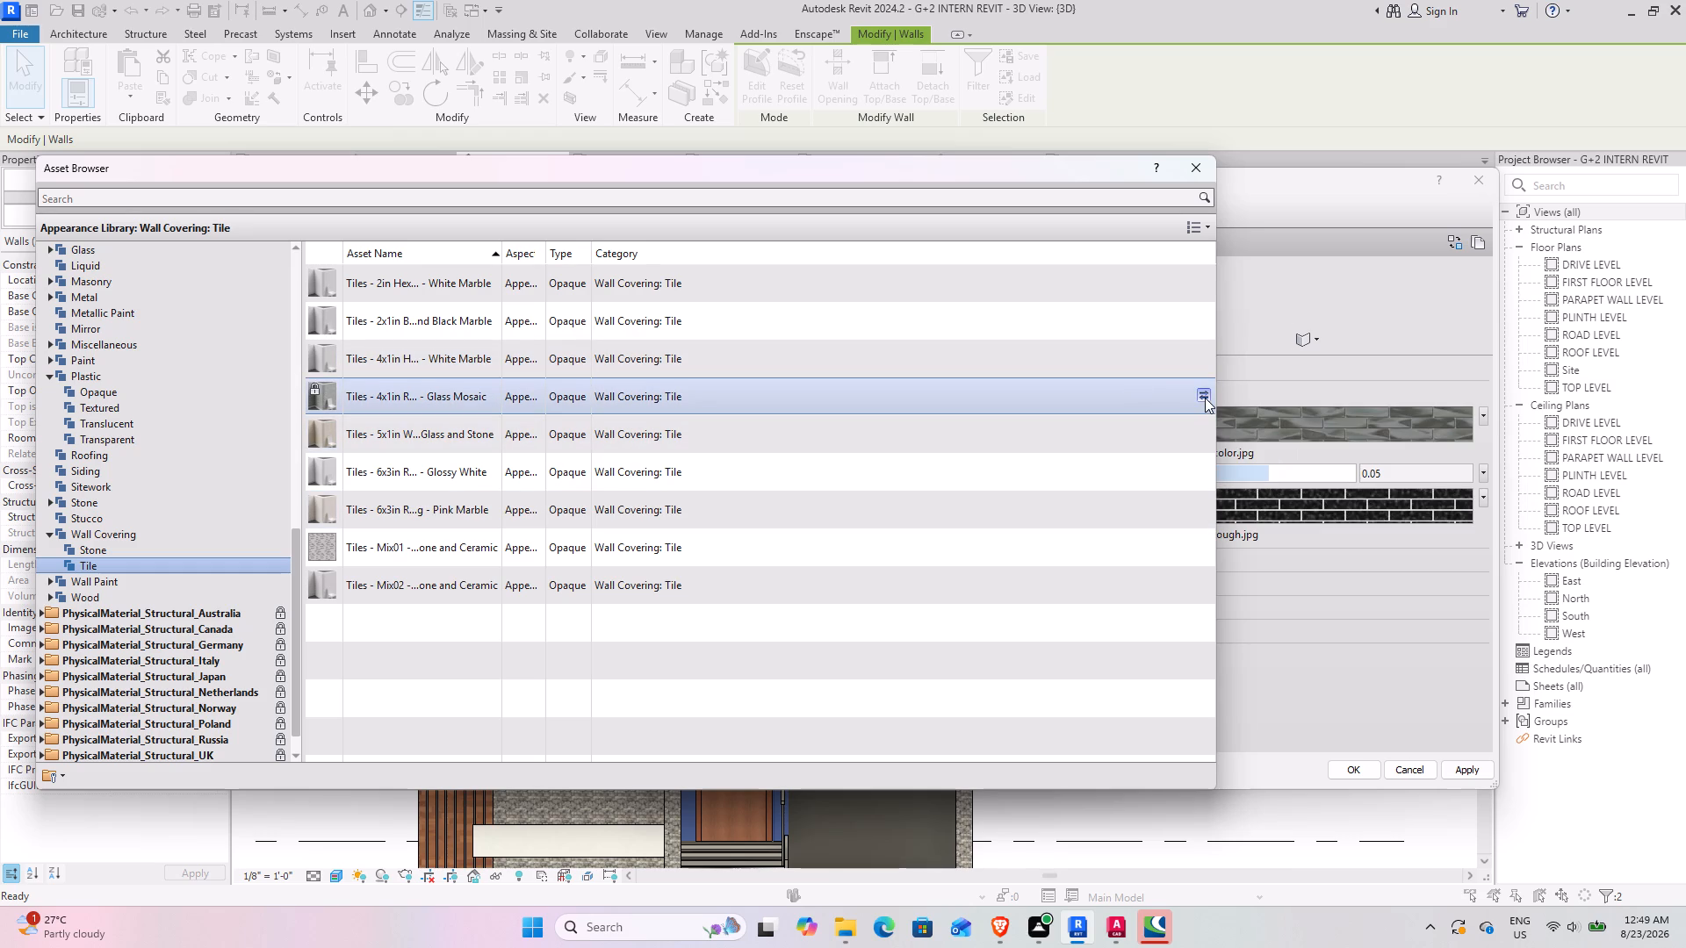
{"action": "left_click", "coordinate": [1205, 359]}
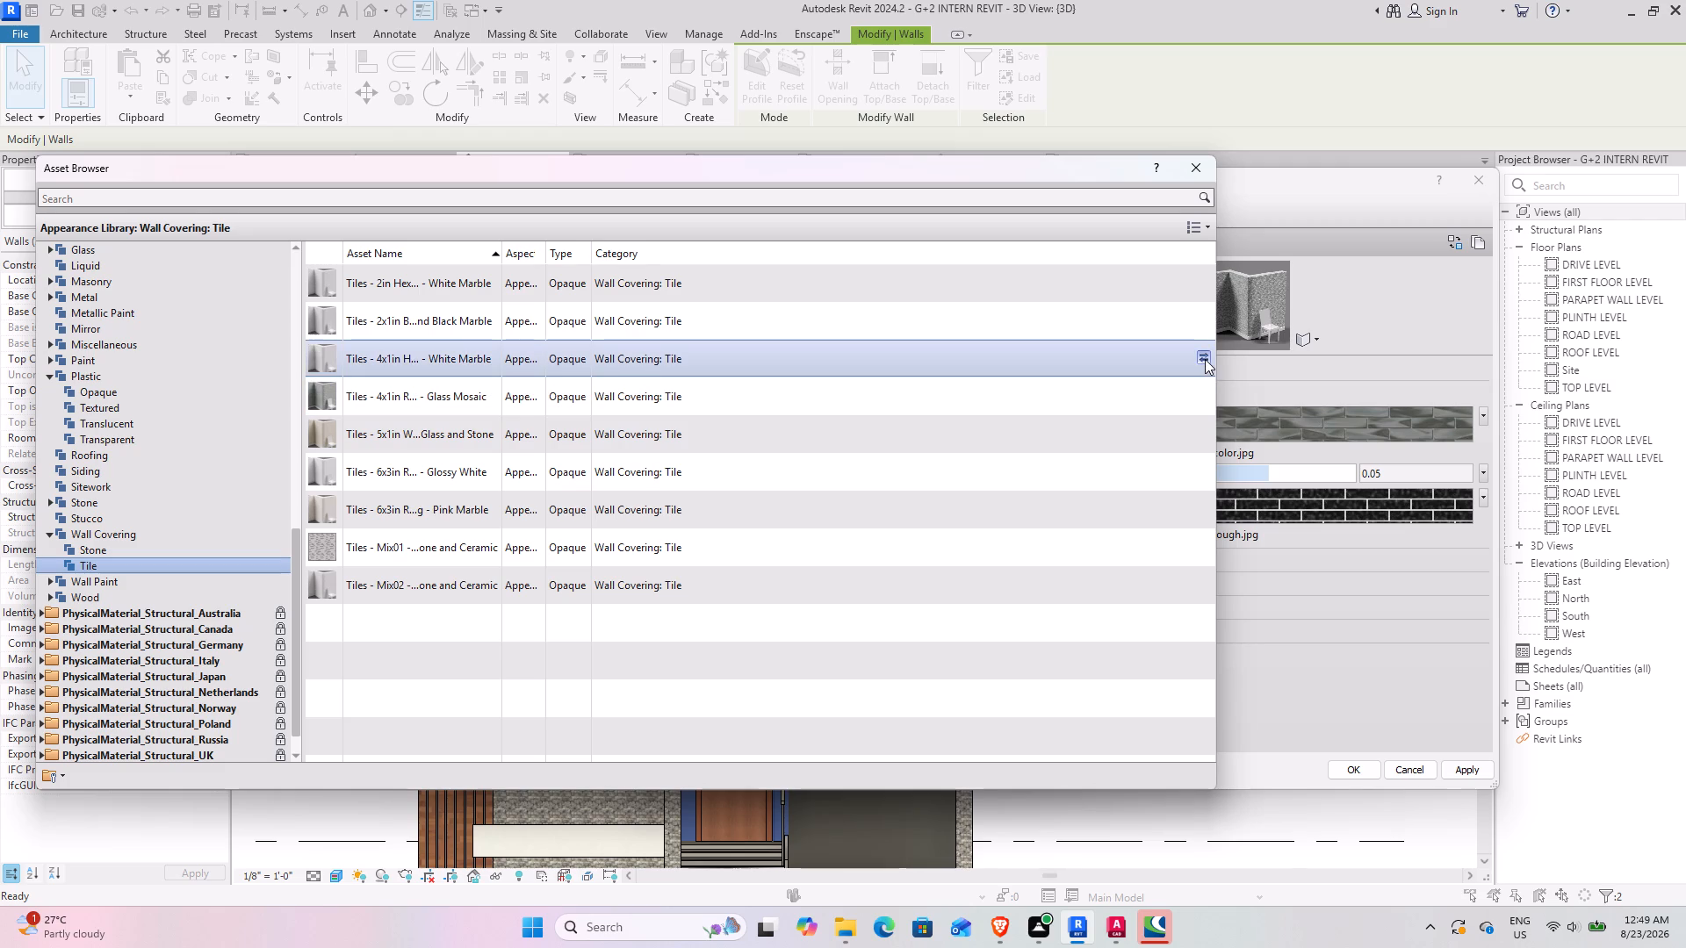
{"action": "left_click", "coordinate": [1198, 164]}
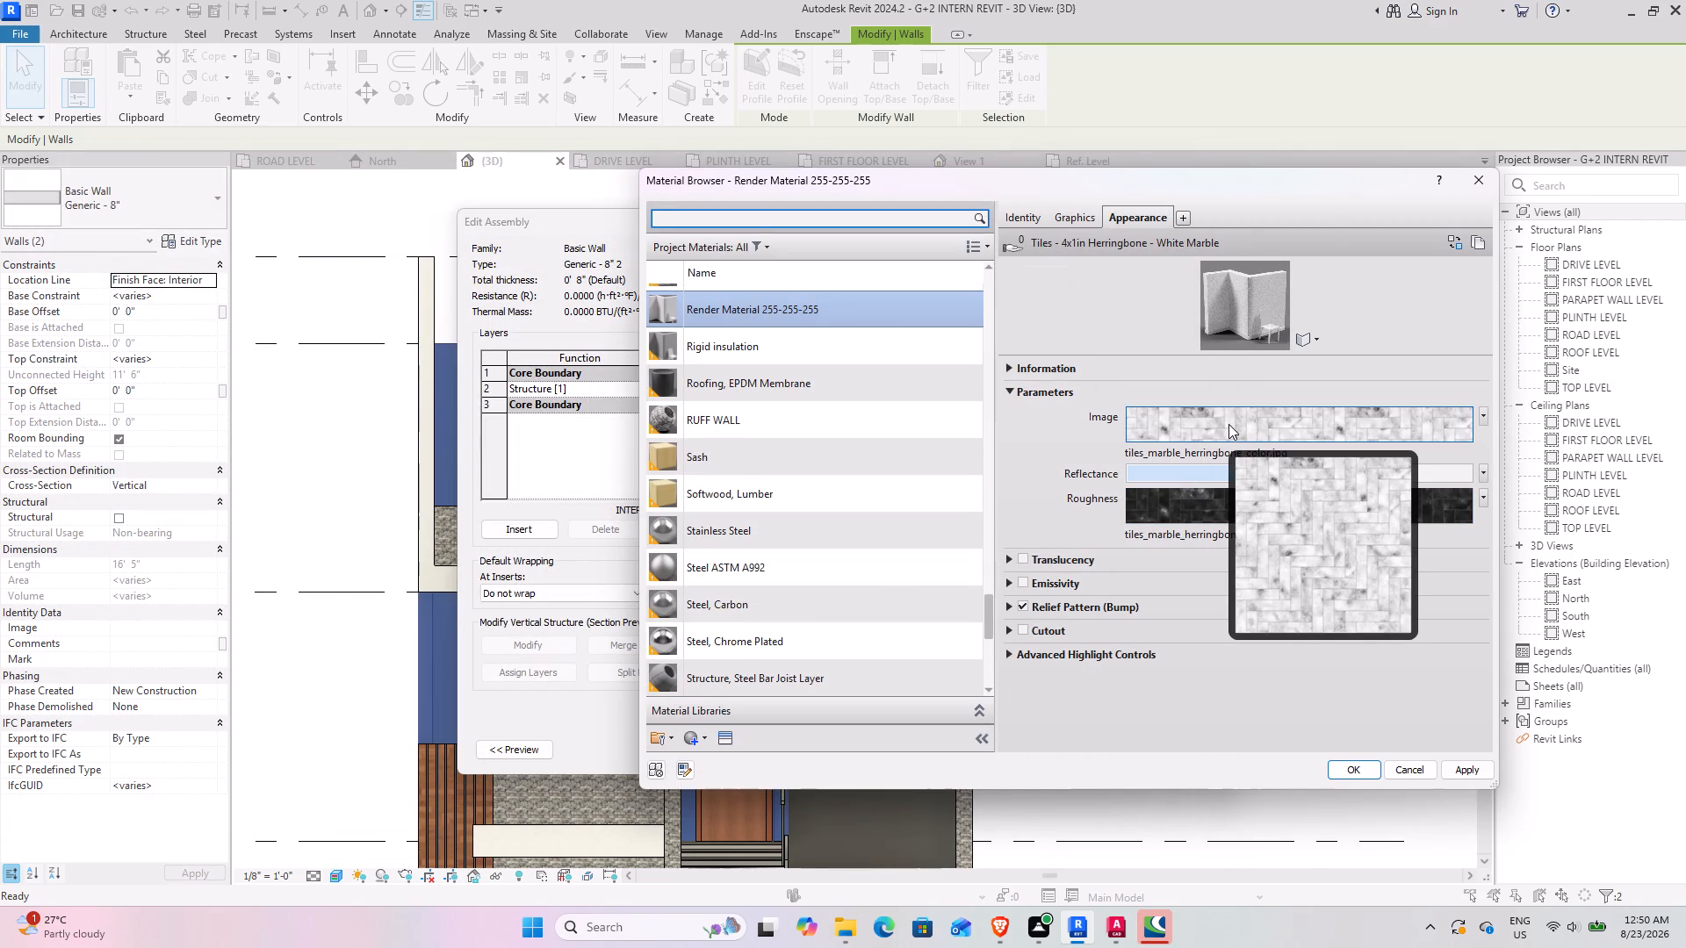
Set the sample size of the herringbone marble colour image to 3'-0".
{"action": "left_click", "coordinate": [1228, 424]}
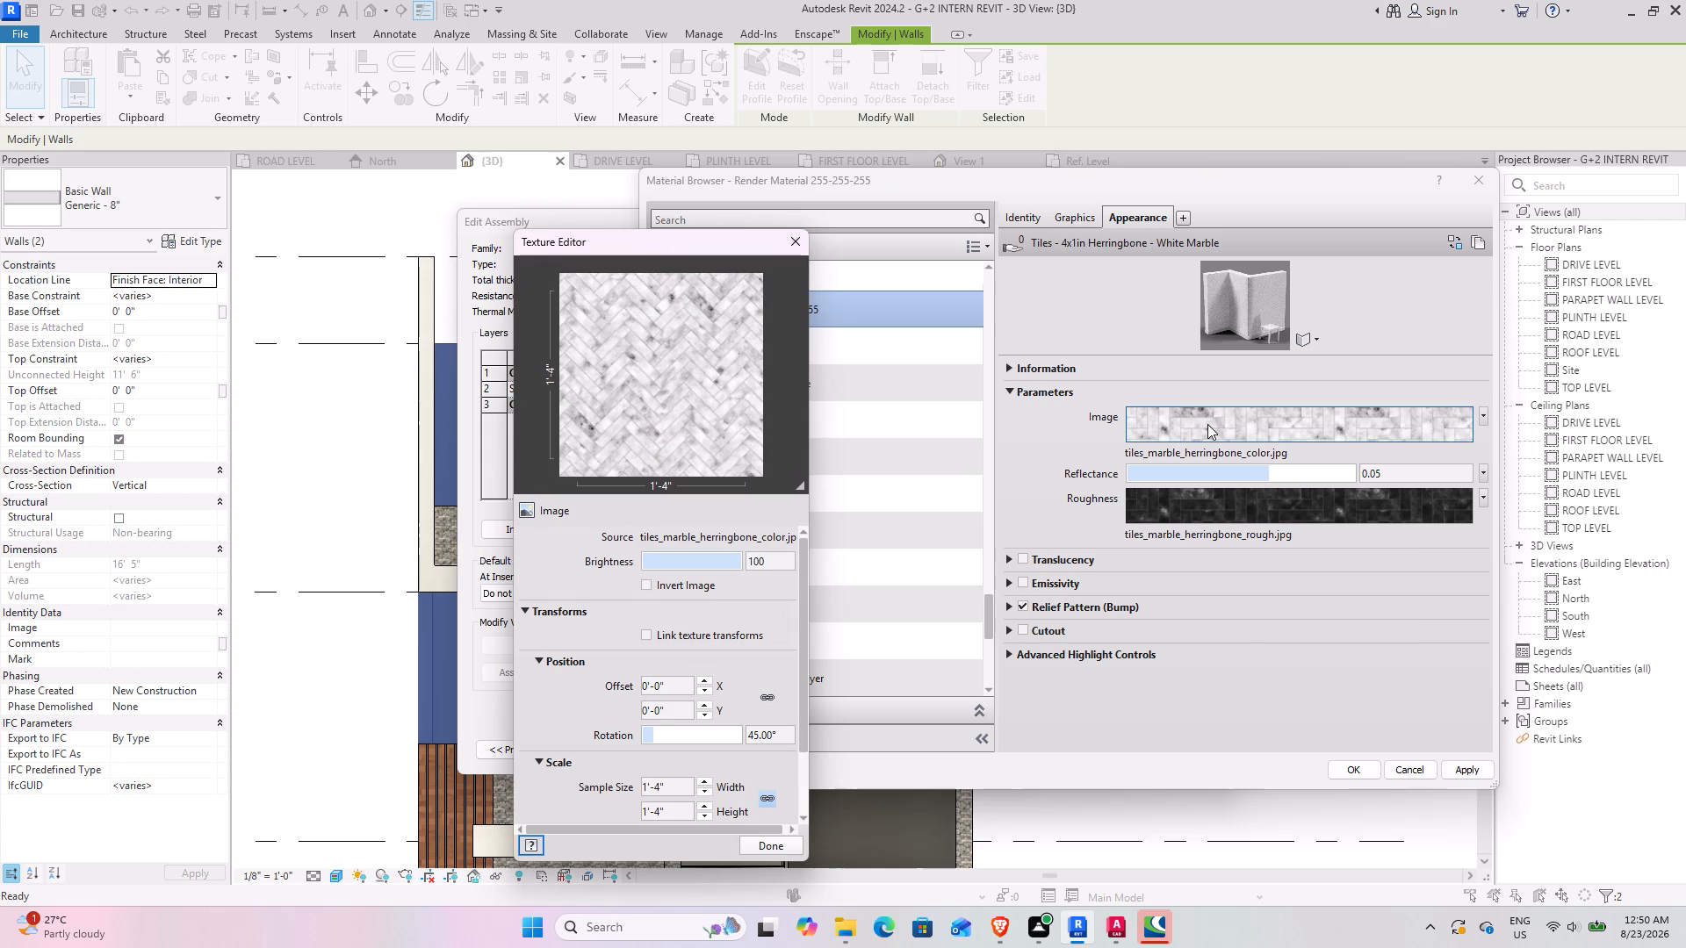
{"action": "left_click", "coordinate": [668, 793]}
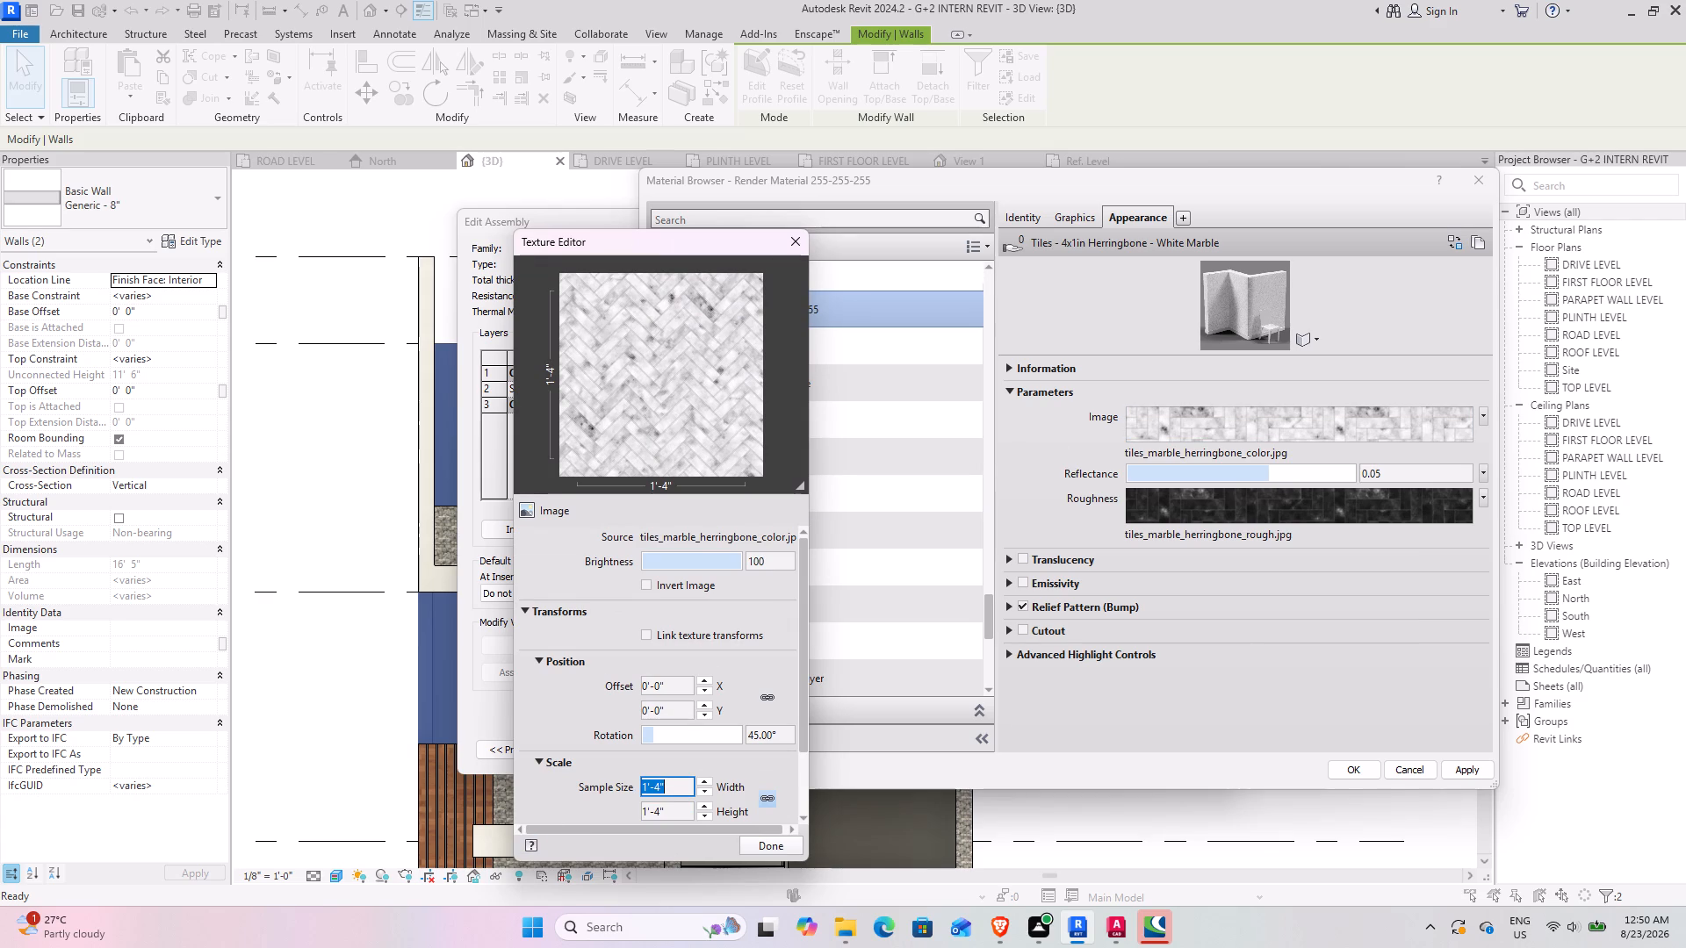
{"action": "key", "text": "3"}
{"action": "key", "text": "apostrophe"}
{"action": "key", "text": "Return"}
{"action": "left_click", "coordinate": [762, 852]}
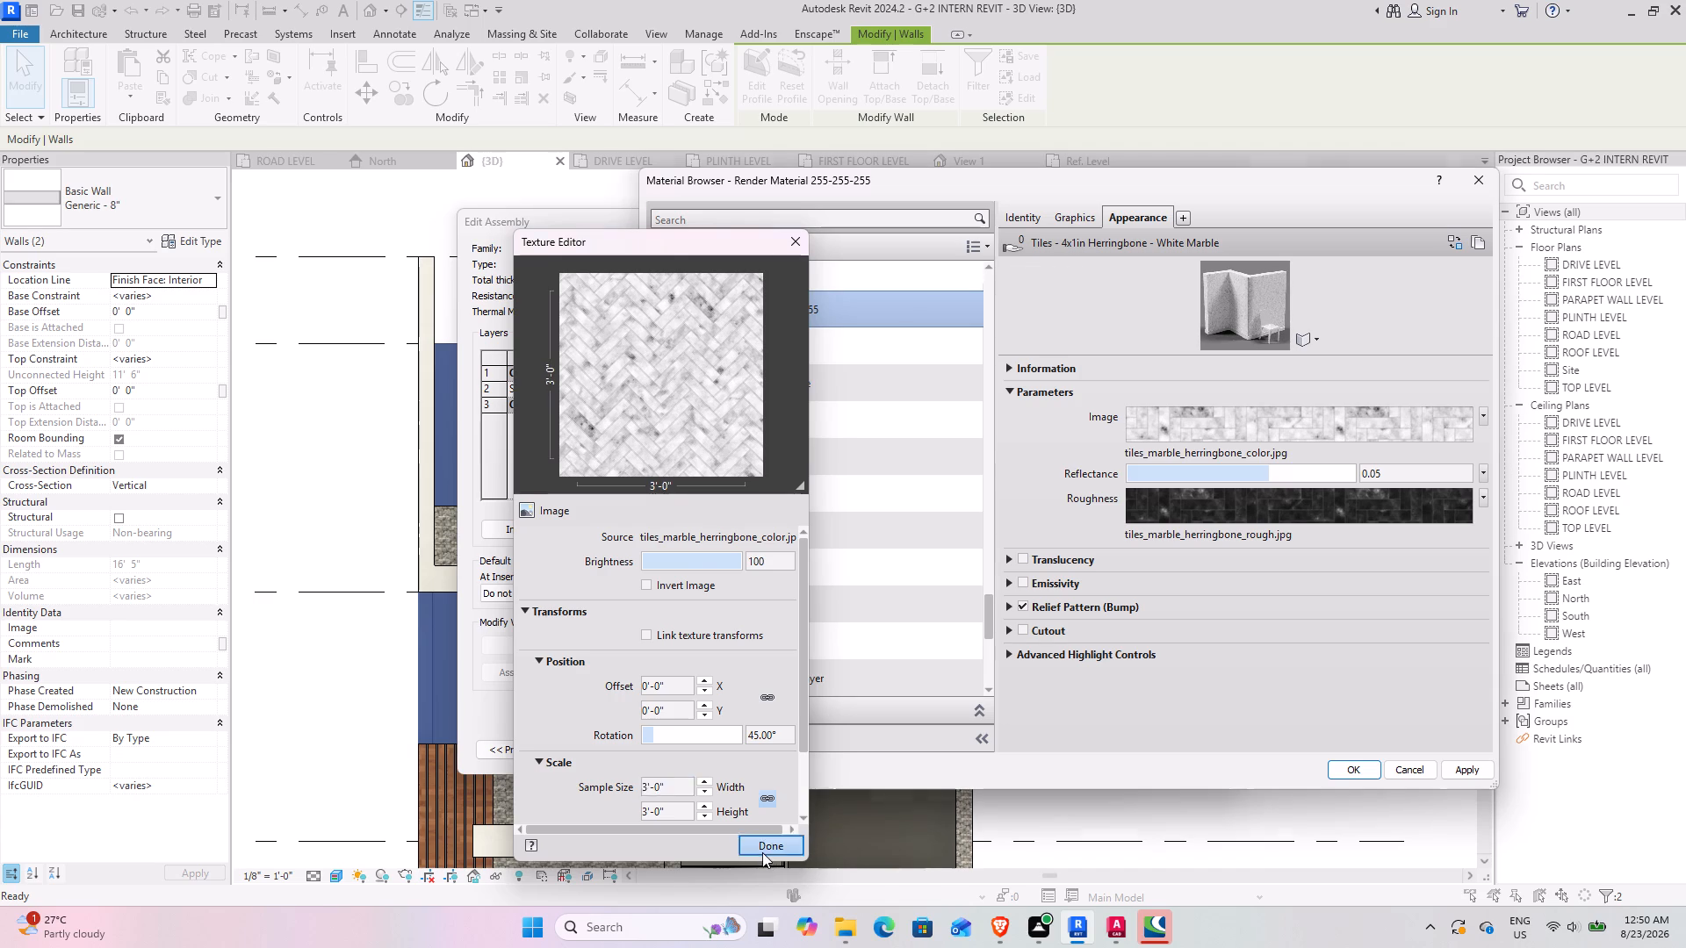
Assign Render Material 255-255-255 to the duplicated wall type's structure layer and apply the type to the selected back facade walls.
{"action": "left_click", "coordinate": [1465, 772]}
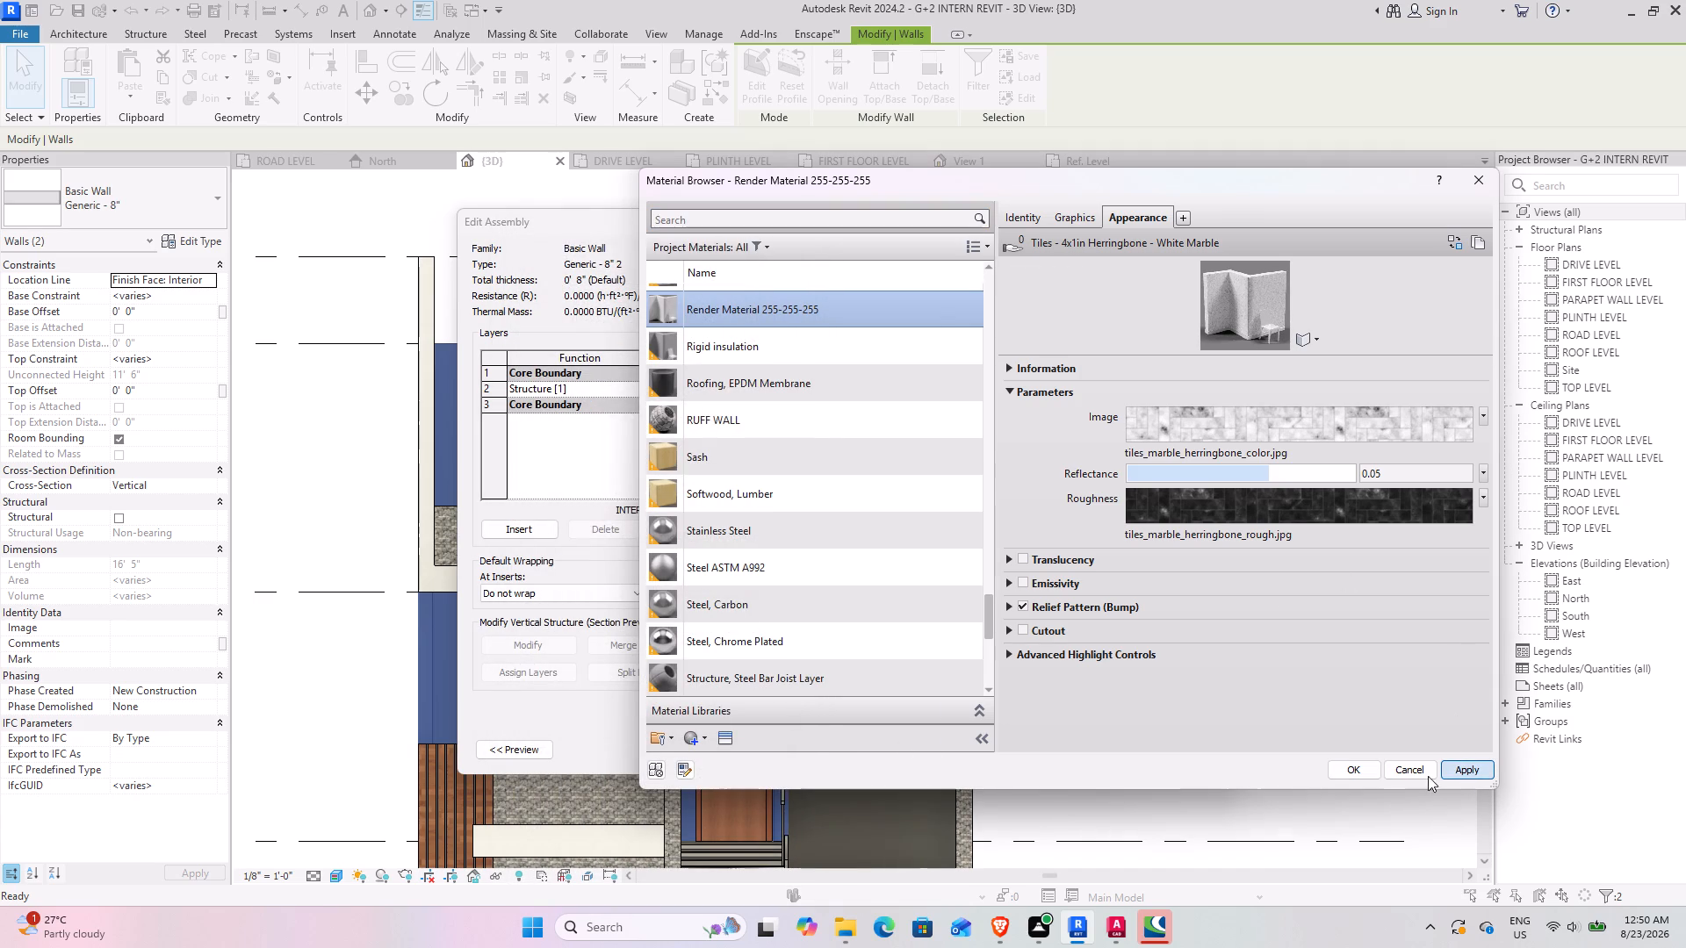
{"action": "left_click", "coordinate": [1357, 774]}
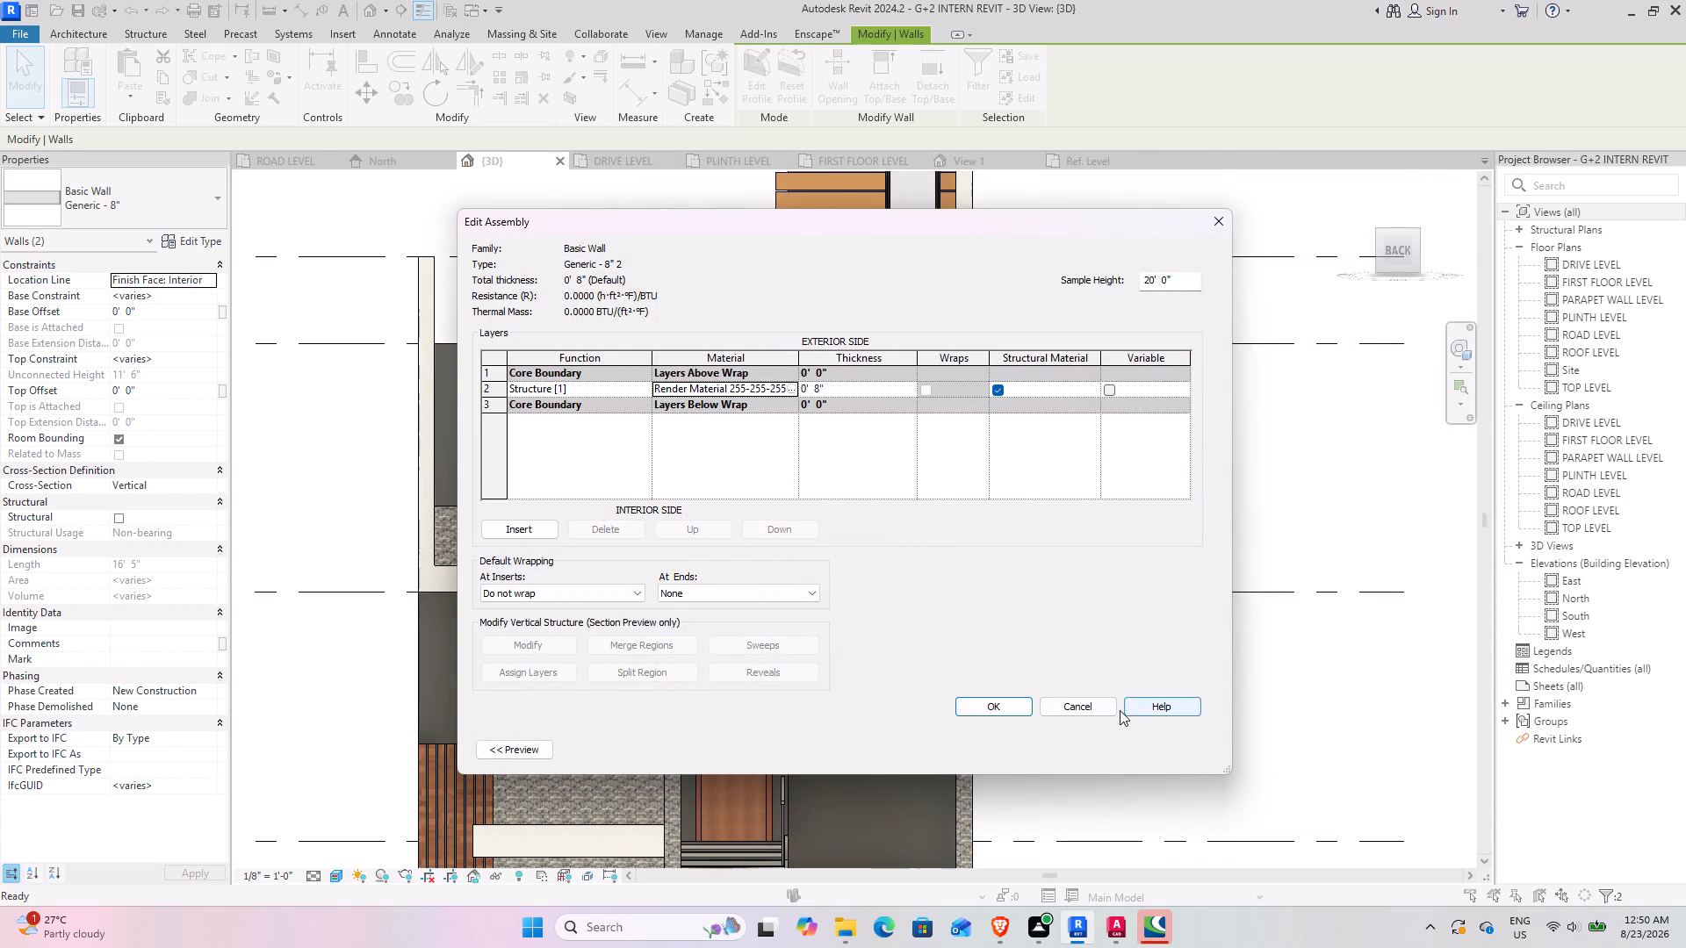
{"action": "left_click", "coordinate": [1010, 707]}
{"action": "left_click", "coordinate": [1186, 746]}
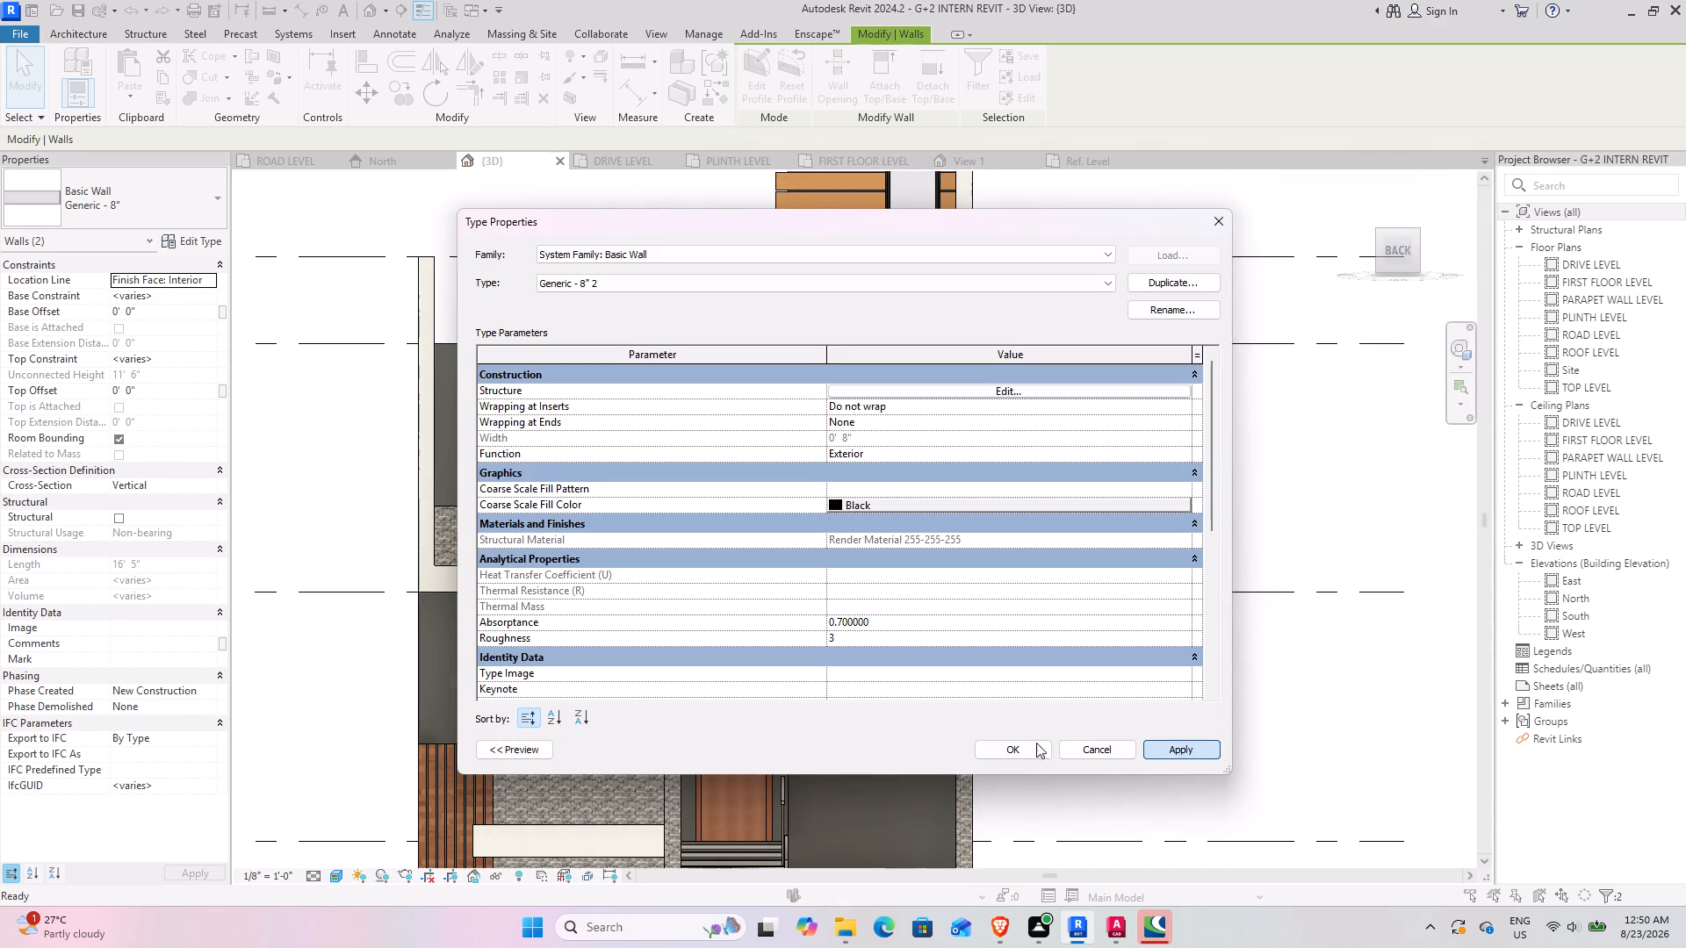
{"action": "left_click", "coordinate": [1001, 749]}
{"action": "left_click", "coordinate": [1264, 708]}
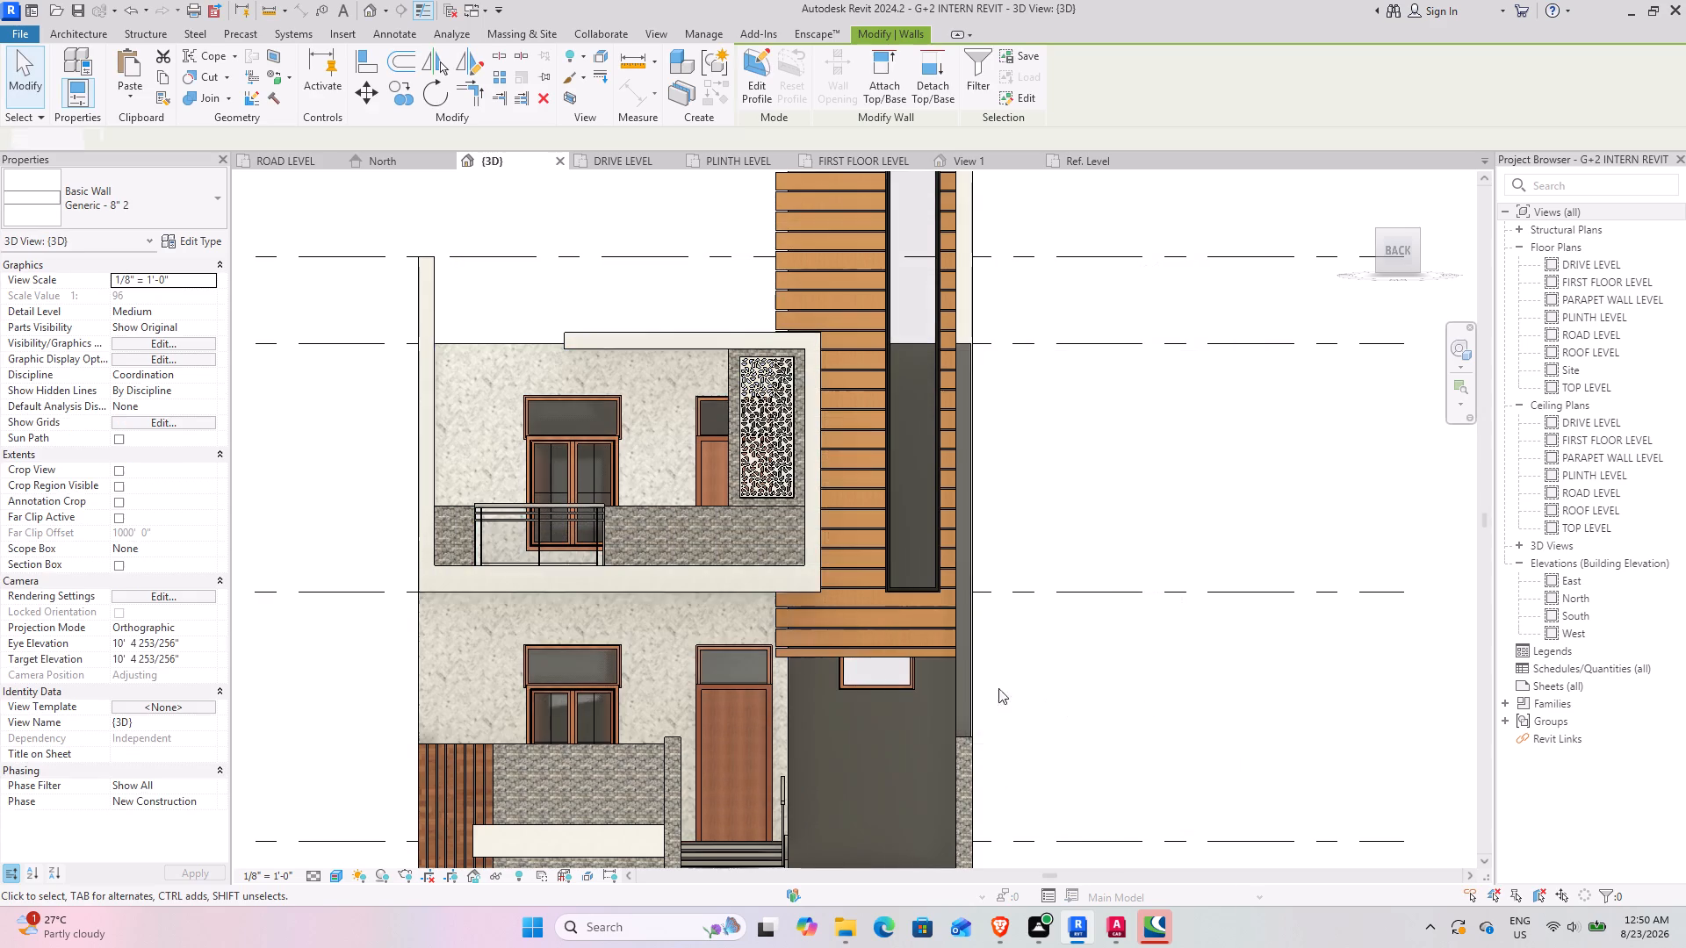
Set the Top Offset of the rectangular wall opening at the first-floor balcony railing to 3' 6".
{"action": "scroll", "coordinate": [654, 638], "scroll_direction": "up", "scroll_amount": 12}
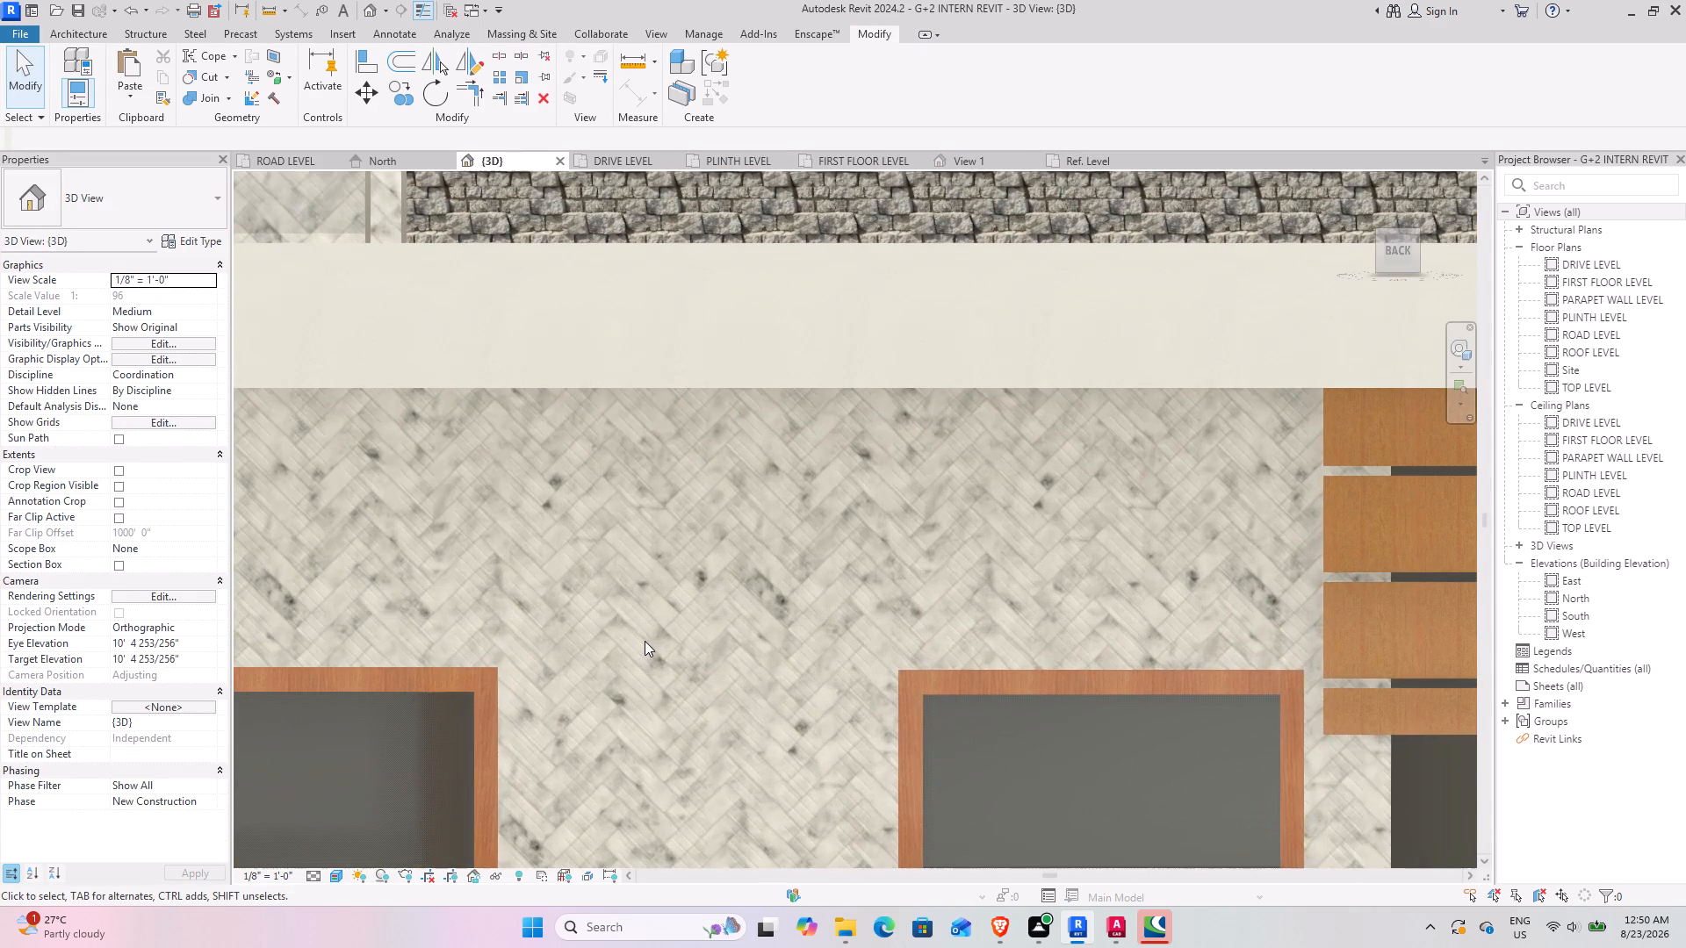
{"action": "scroll", "coordinate": [645, 641], "scroll_direction": "down", "scroll_amount": 13}
{"action": "middle_click_drag", "start_coordinate": [647, 647], "coordinate": [702, 555]}
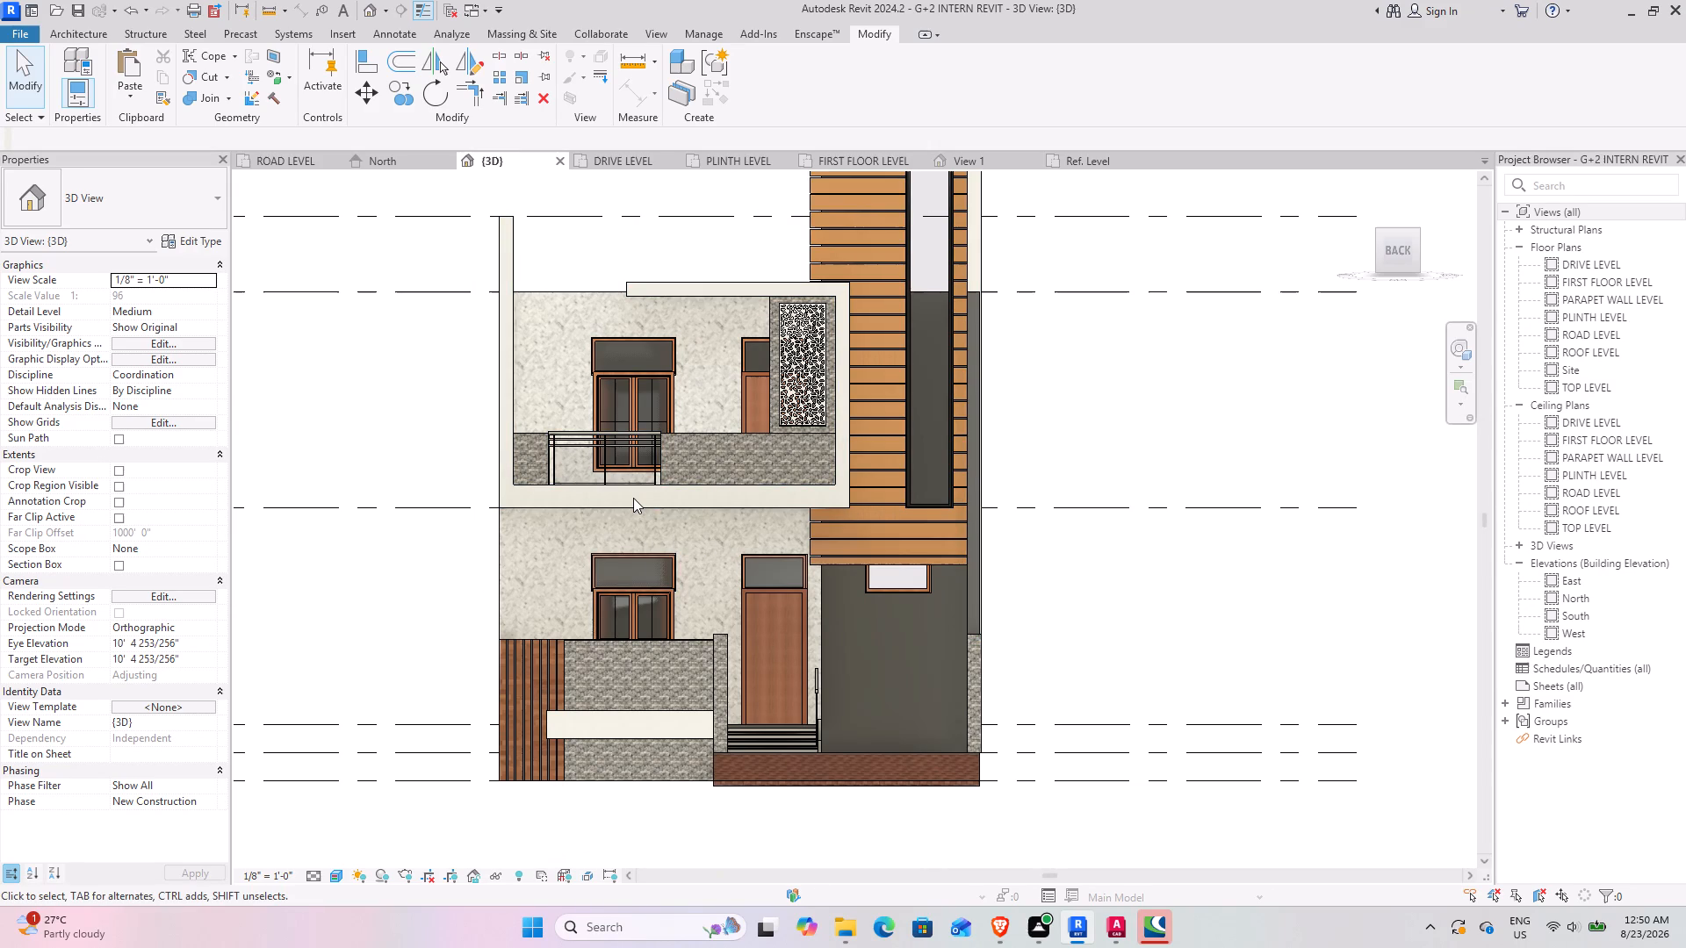
{"action": "middle_click_drag", "start_coordinate": [630, 428], "coordinate": [642, 499]}
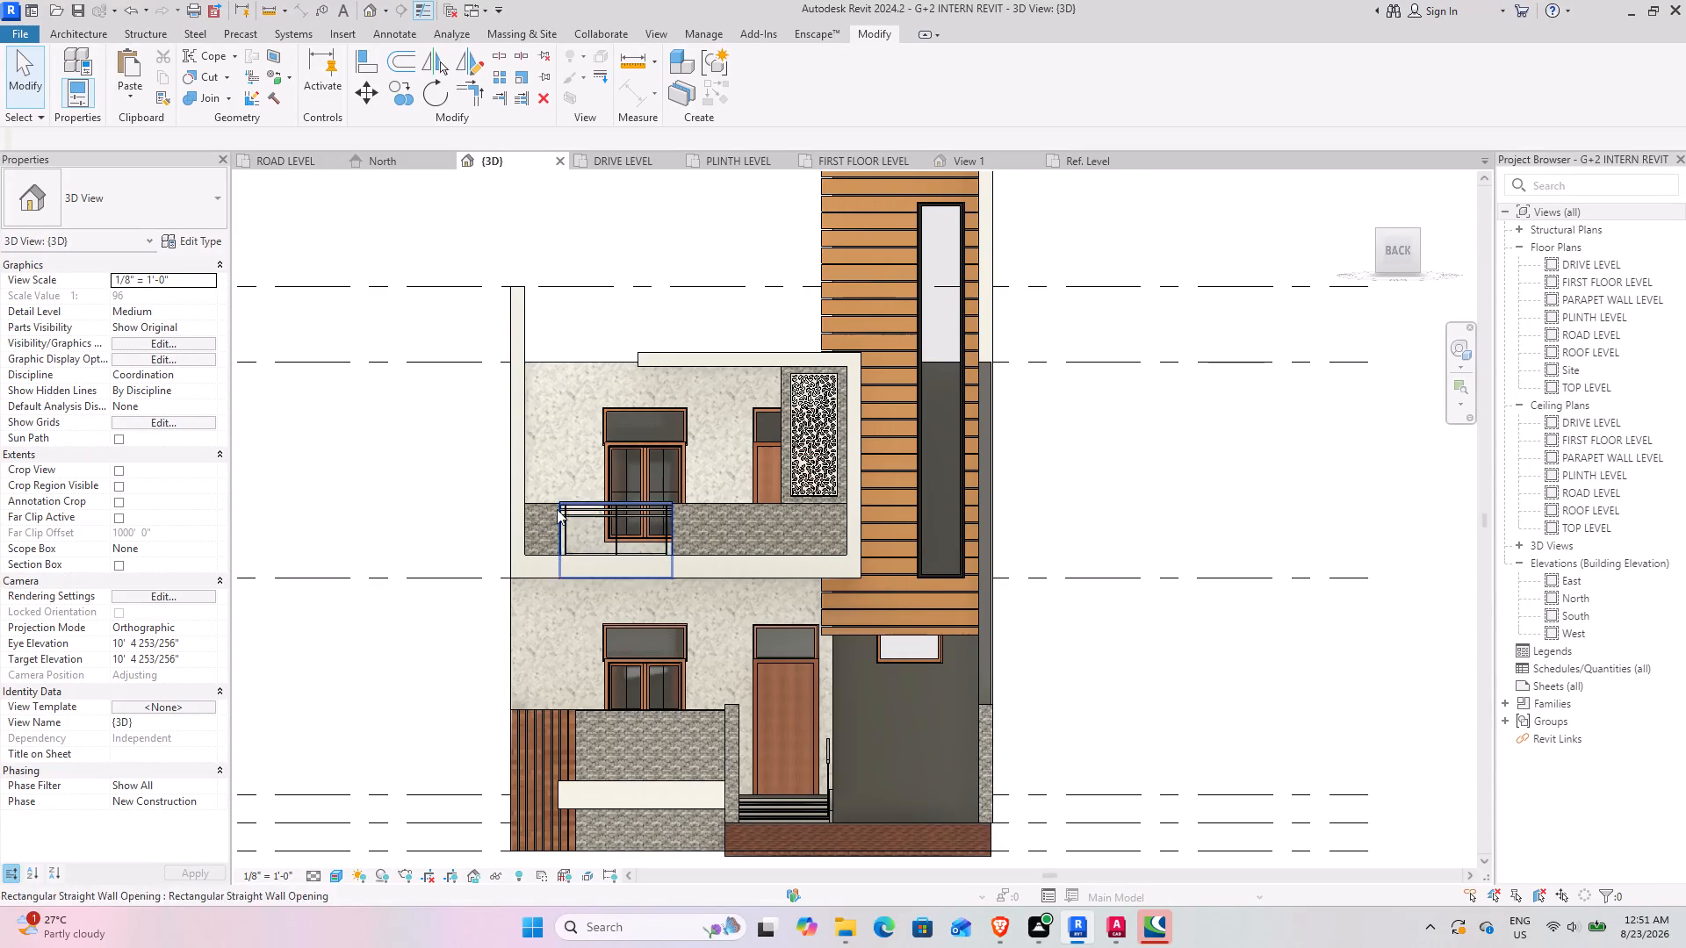
{"action": "scroll", "coordinate": [539, 496], "scroll_direction": "up", "scroll_amount": 9}
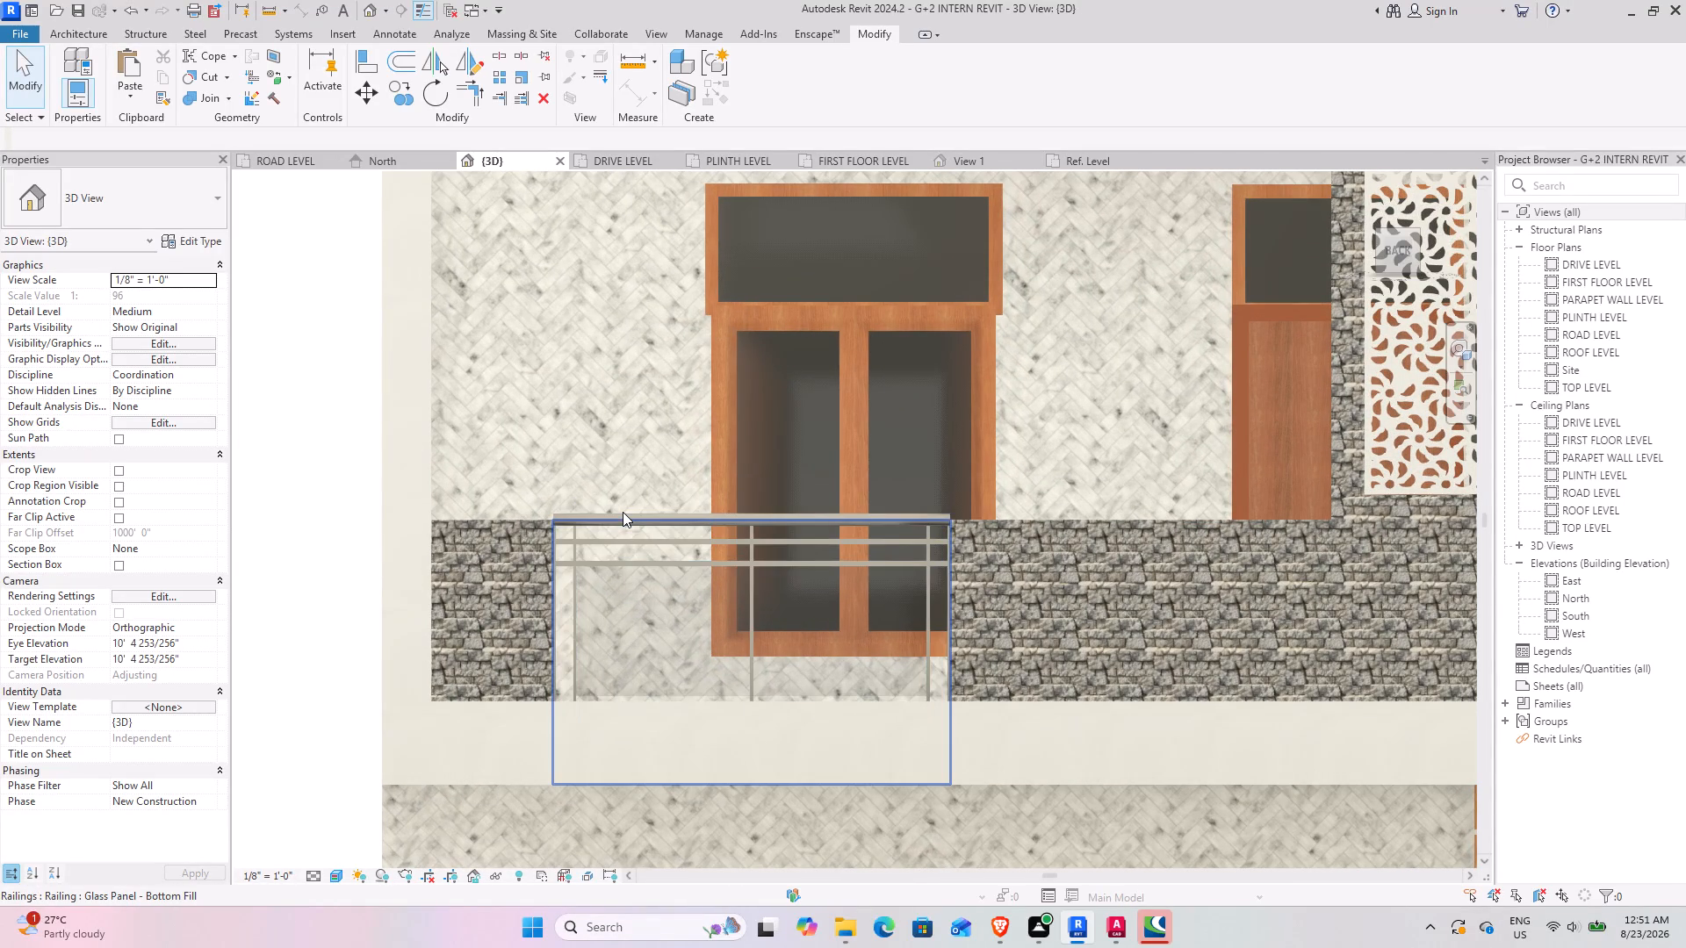
{"action": "left_click", "coordinate": [618, 524]}
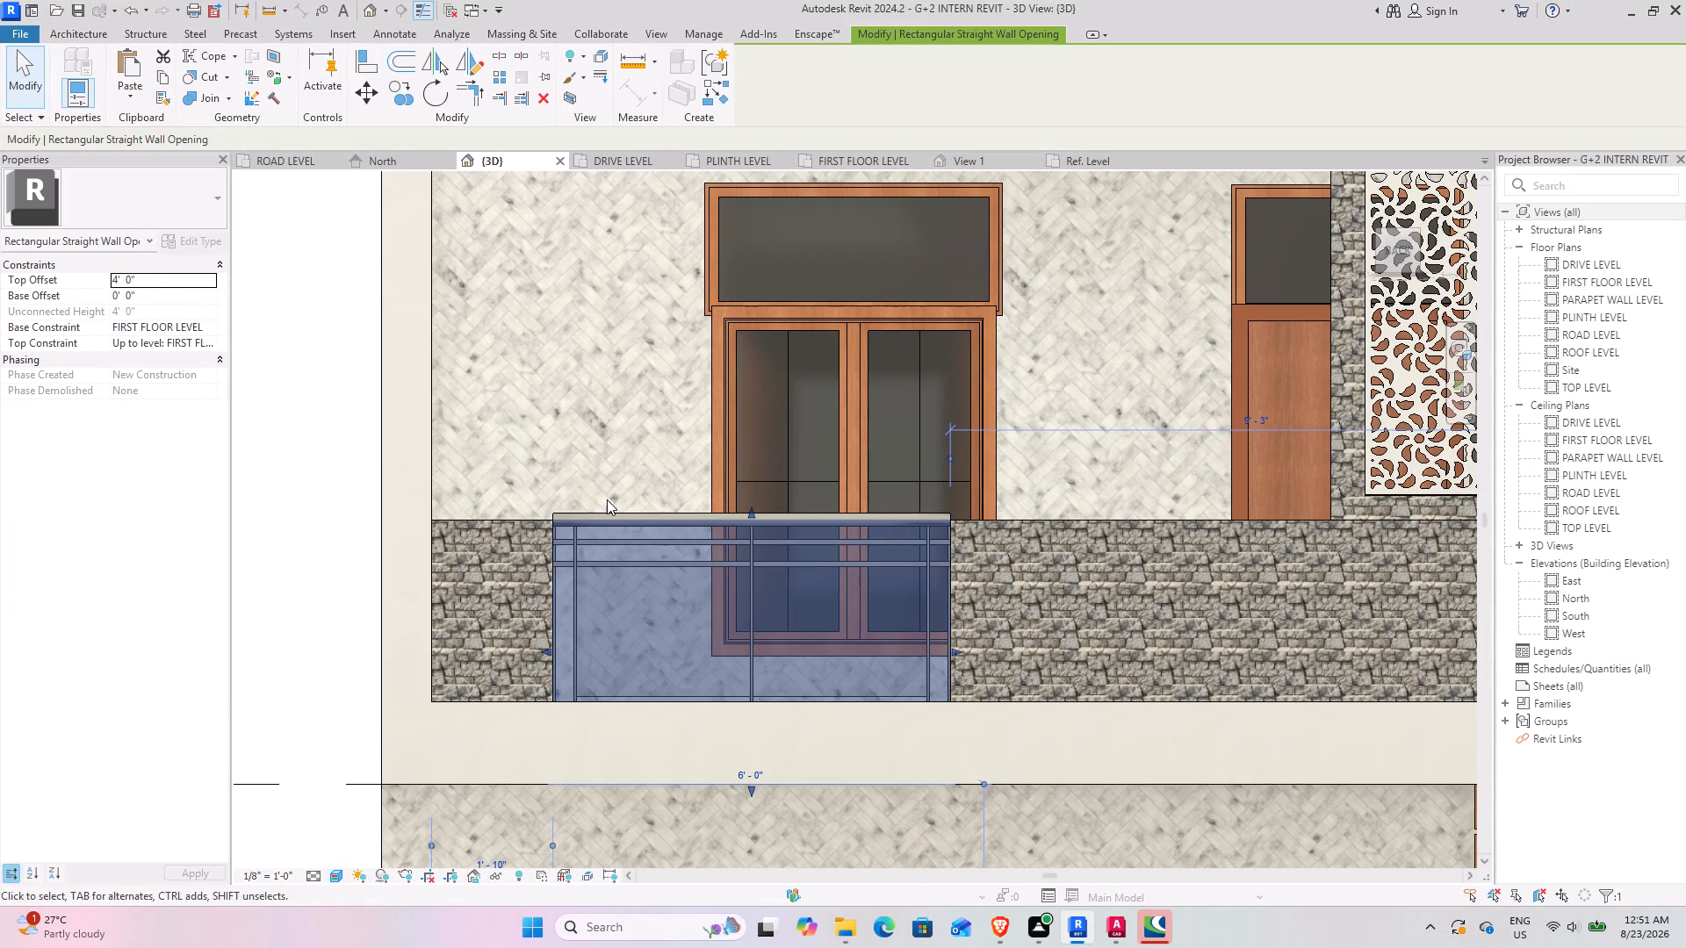
{"action": "left_click", "coordinate": [158, 281]}
{"action": "type", "text": "3'6"}
{"action": "key", "text": "Return"}
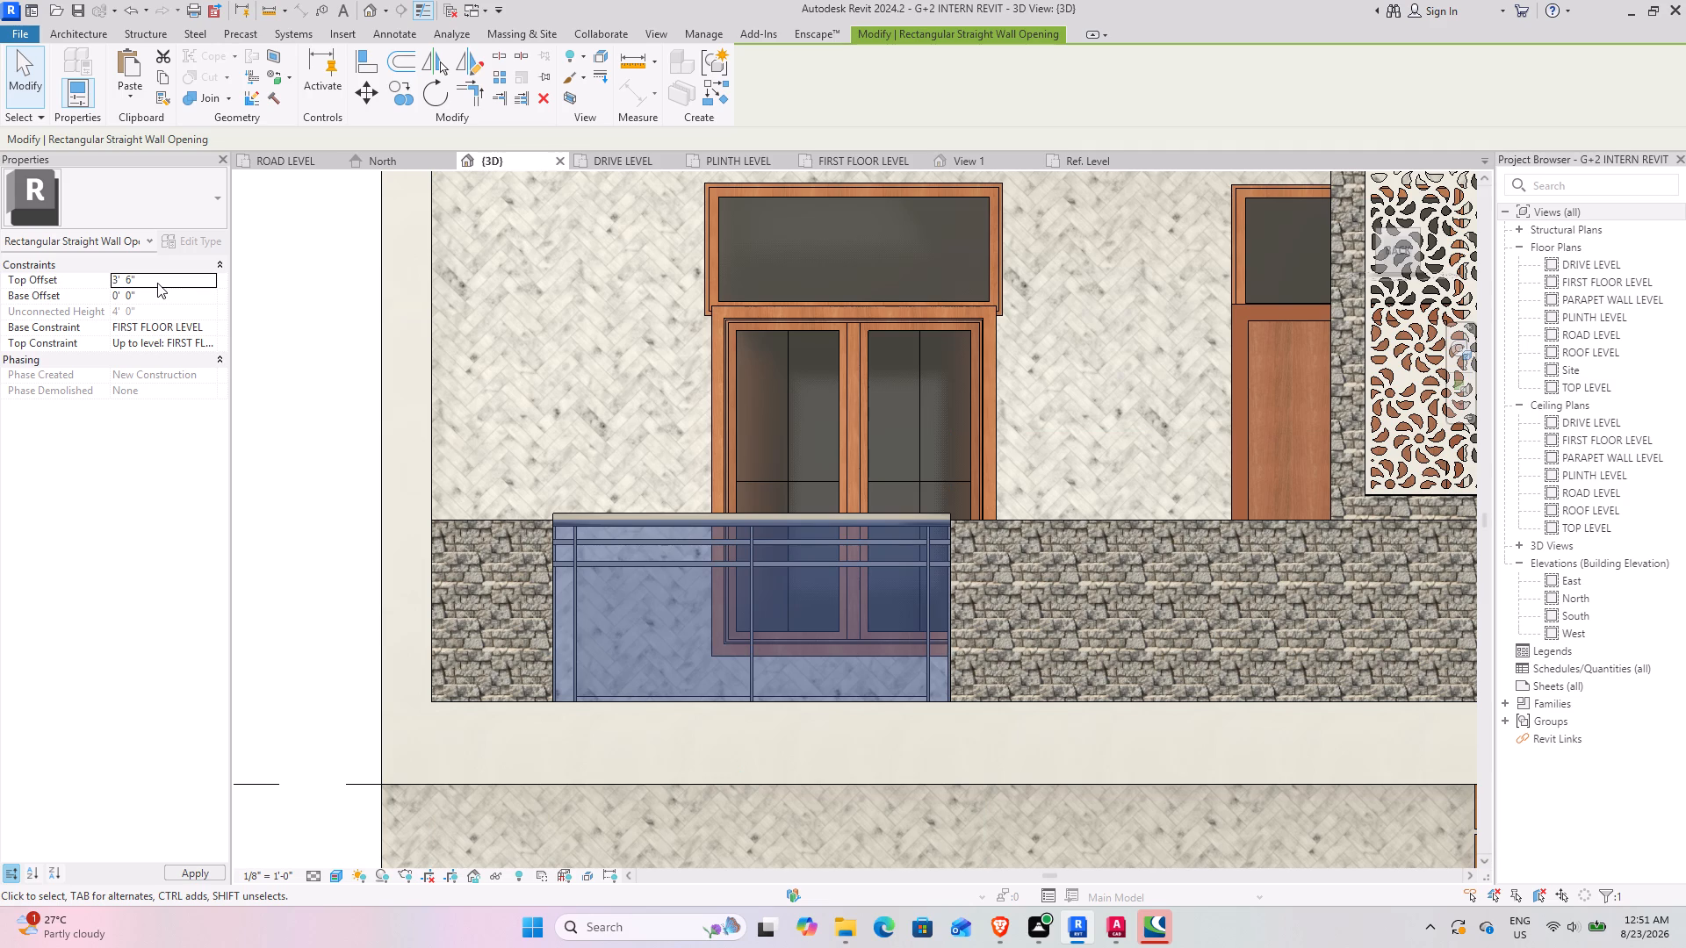
{"action": "left_click", "coordinate": [320, 415]}
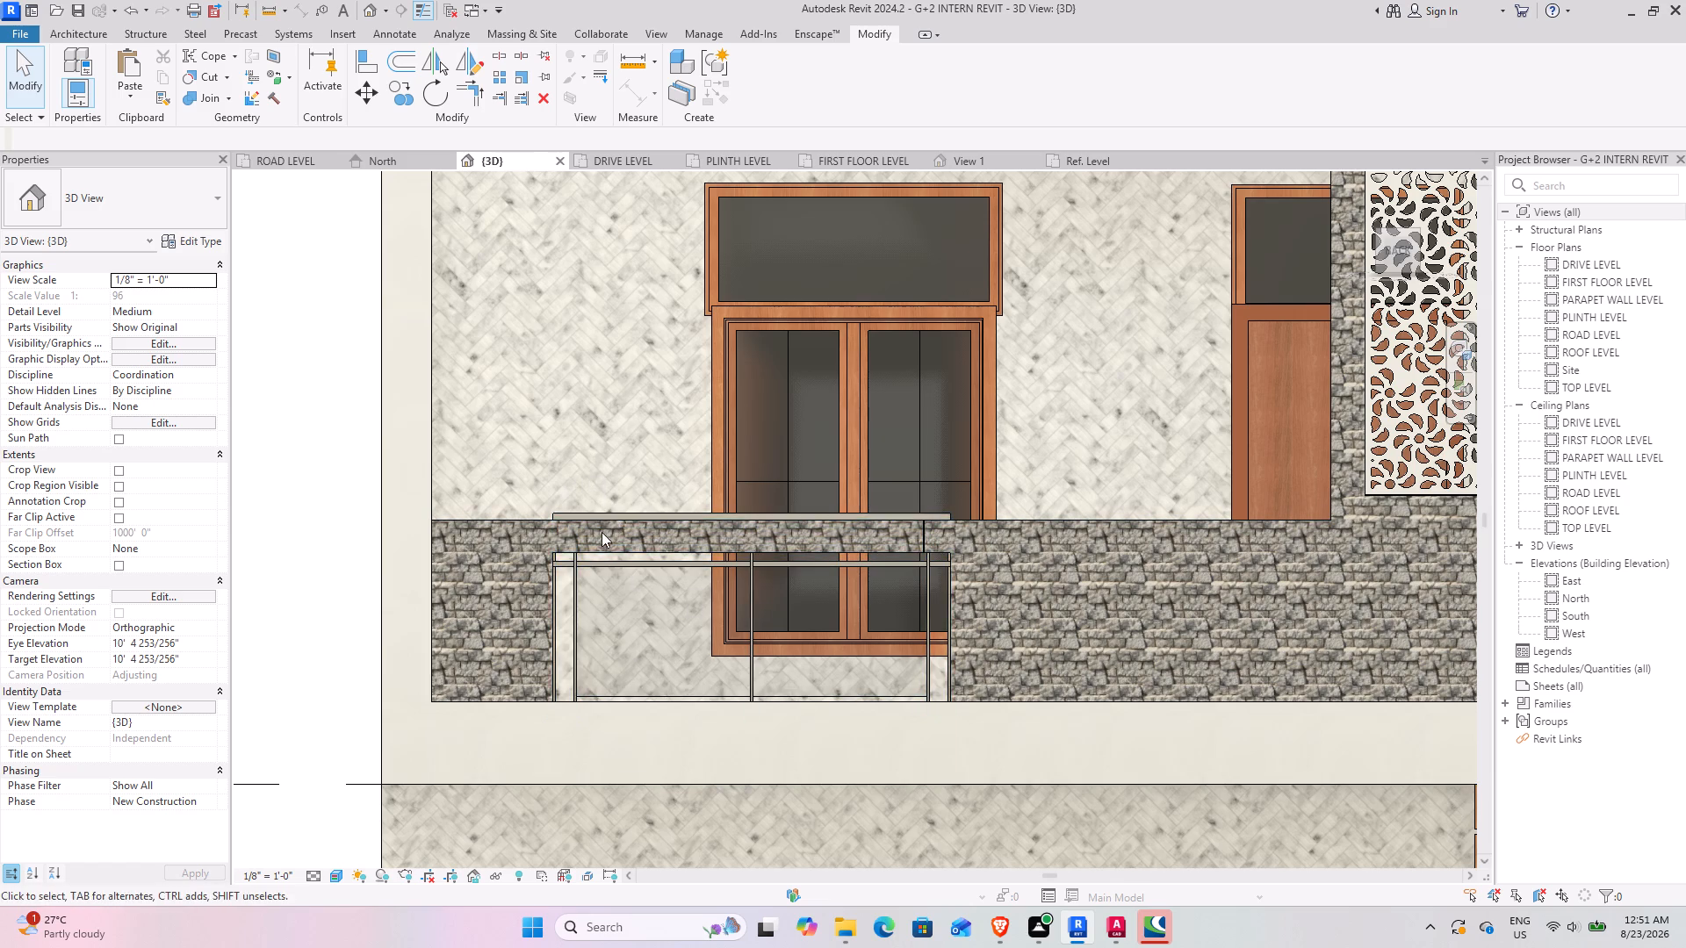
{"action": "scroll", "coordinate": [640, 542], "scroll_direction": "up", "scroll_amount": 7}
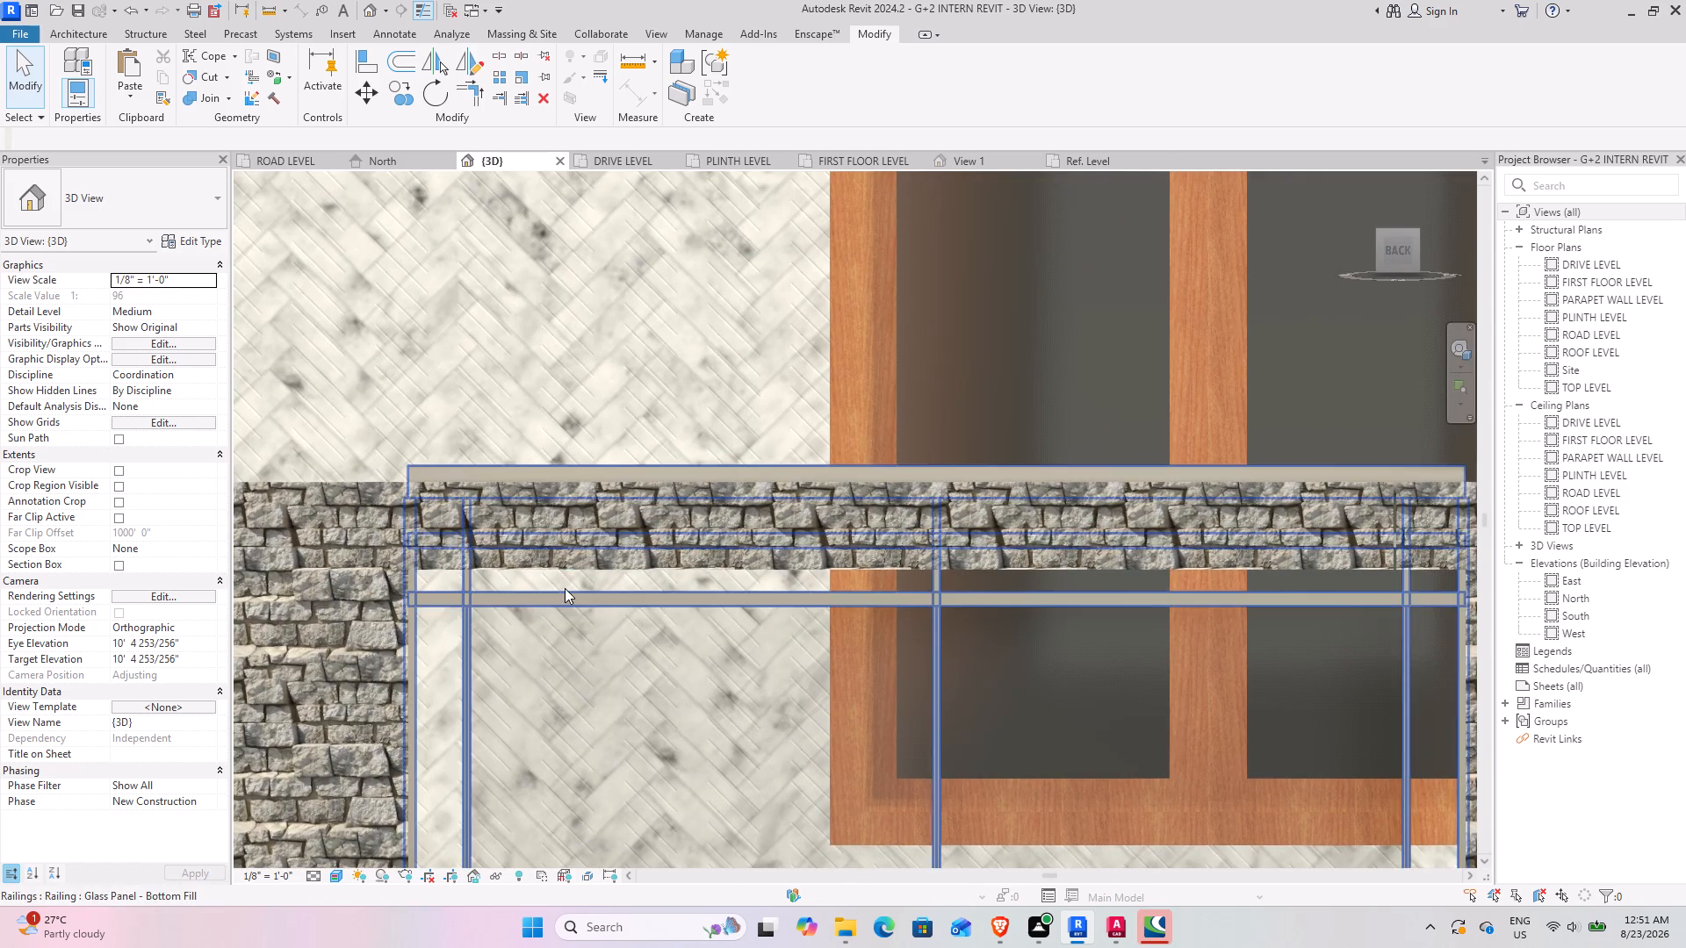
Examine the glass panel railing, its wall opening and the balcony parapet wall in the 3D view and the FIRST FLOOR LEVEL plan.
{"action": "left_click", "coordinate": [558, 595]}
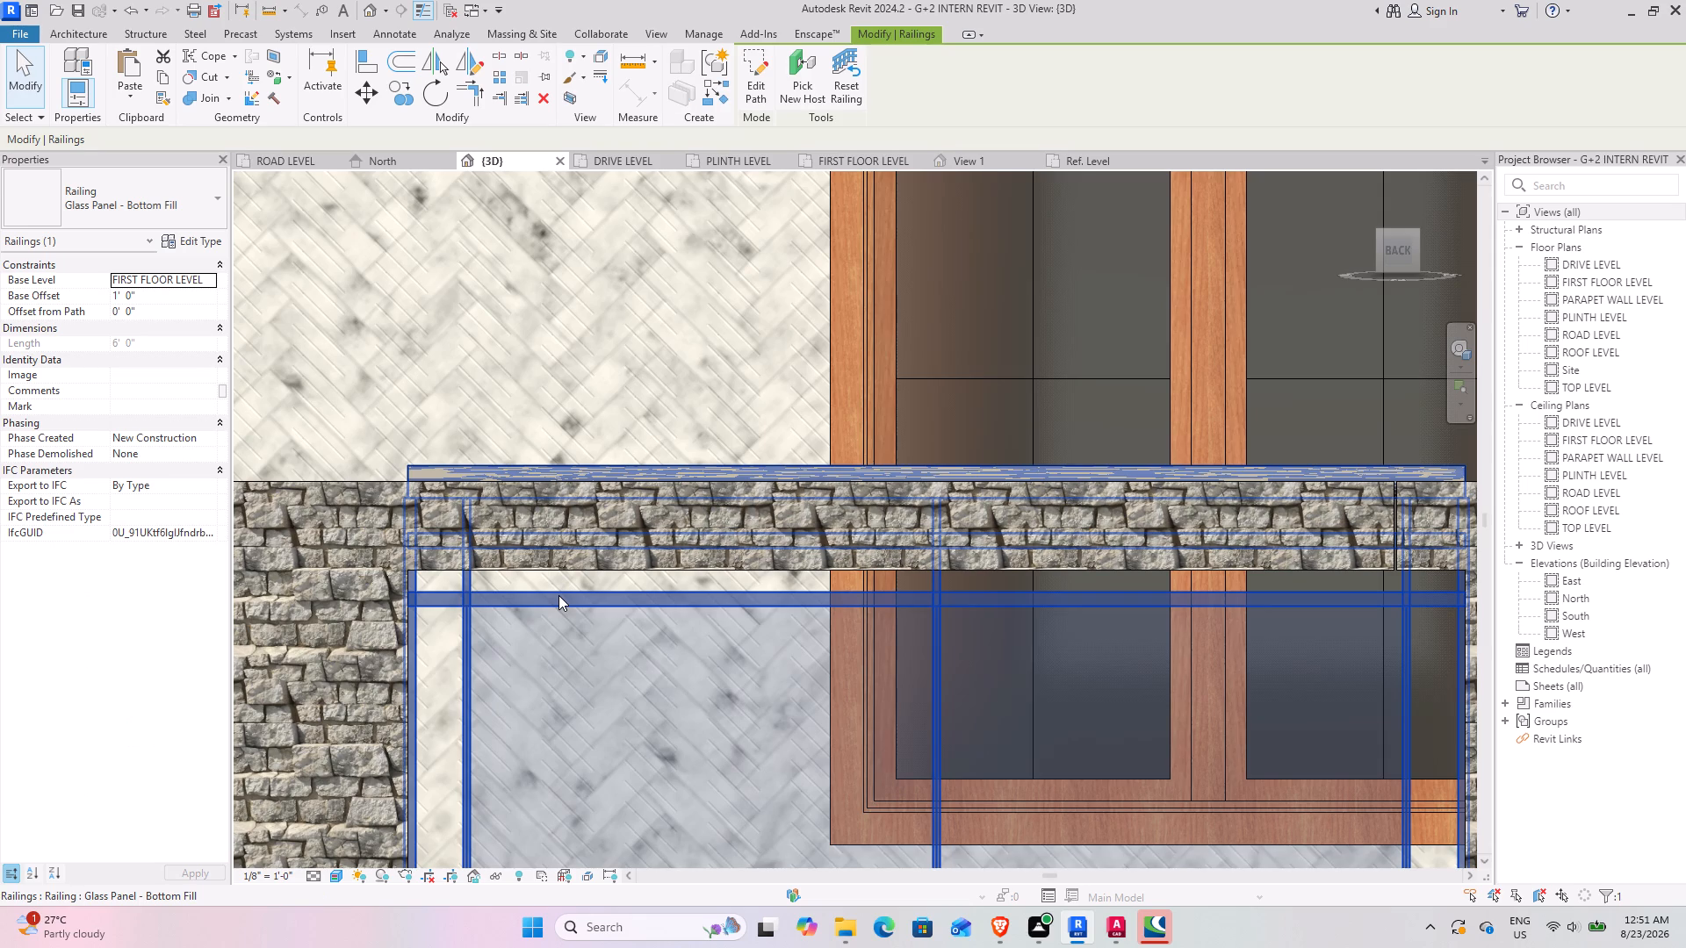
{"action": "scroll", "coordinate": [645, 601], "scroll_direction": "down", "scroll_amount": 3}
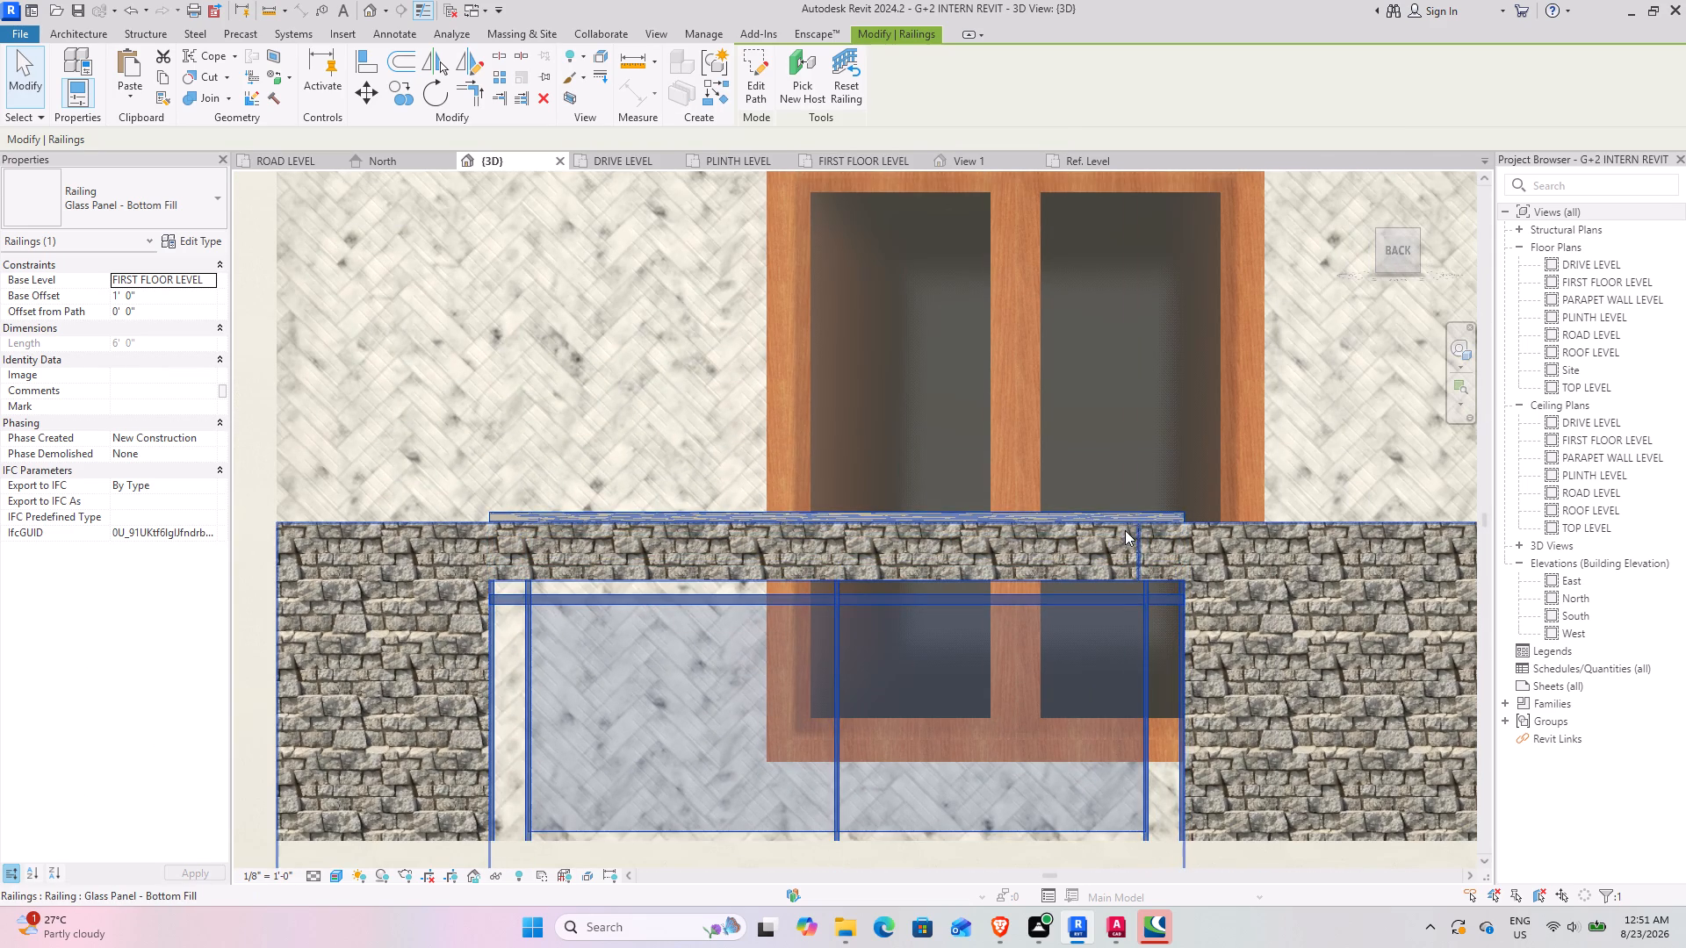
{"action": "left_click", "coordinate": [1210, 528]}
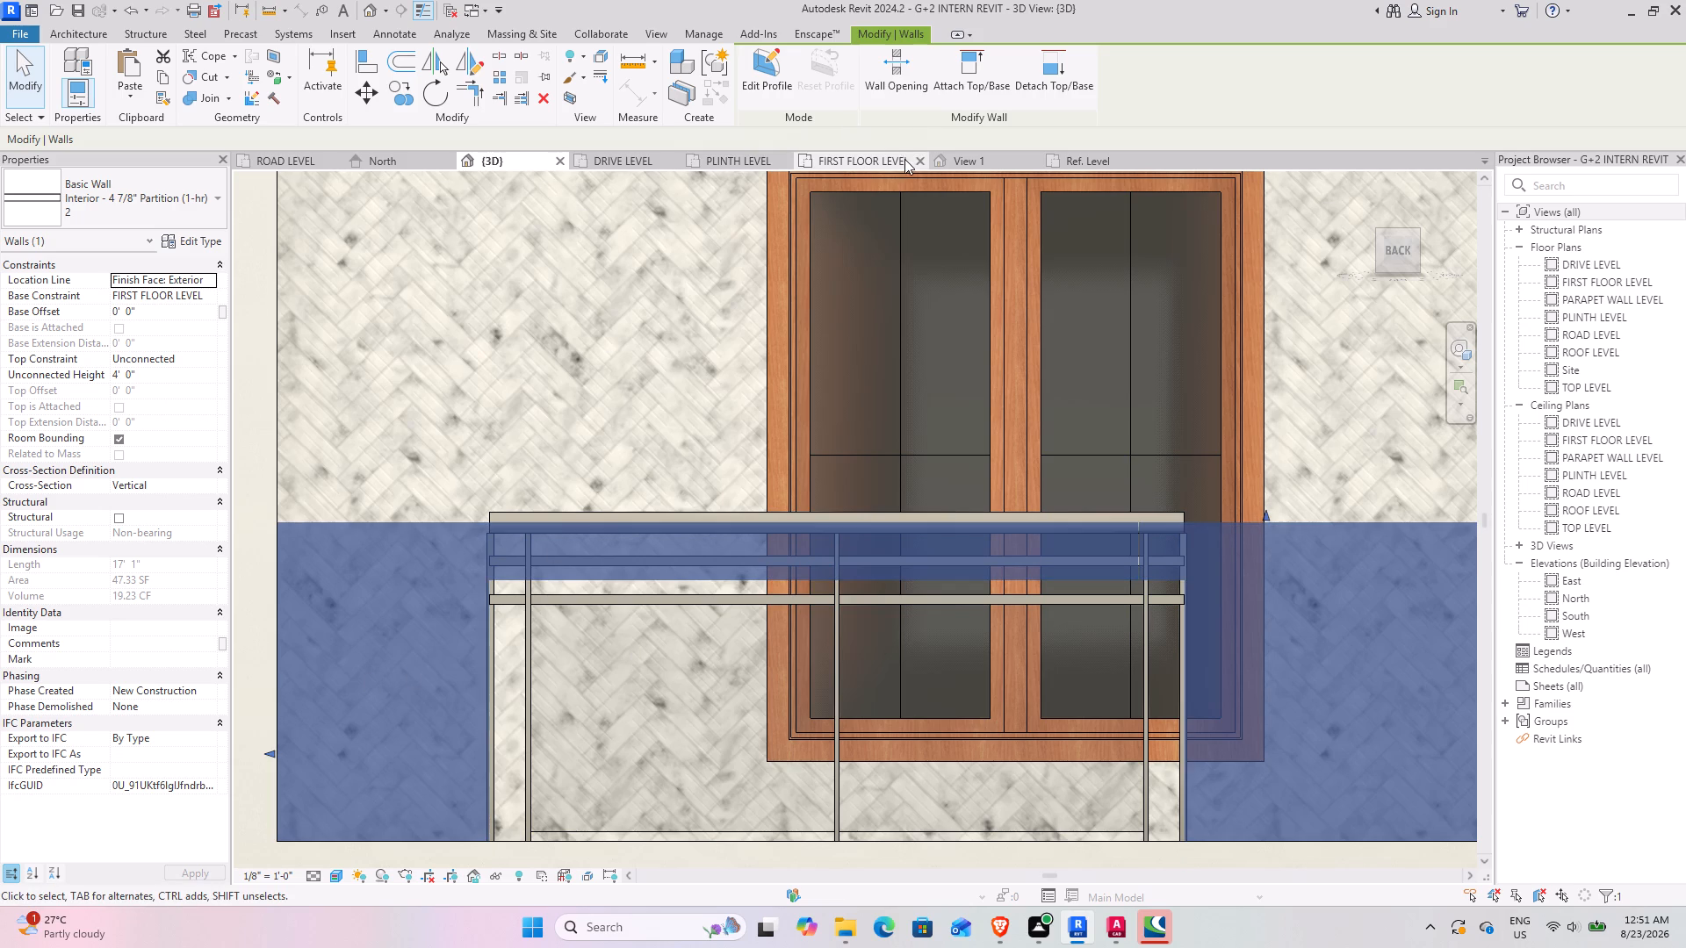
{"action": "left_click", "coordinate": [827, 159]}
{"action": "scroll", "coordinate": [855, 486], "scroll_direction": "down", "scroll_amount": 4}
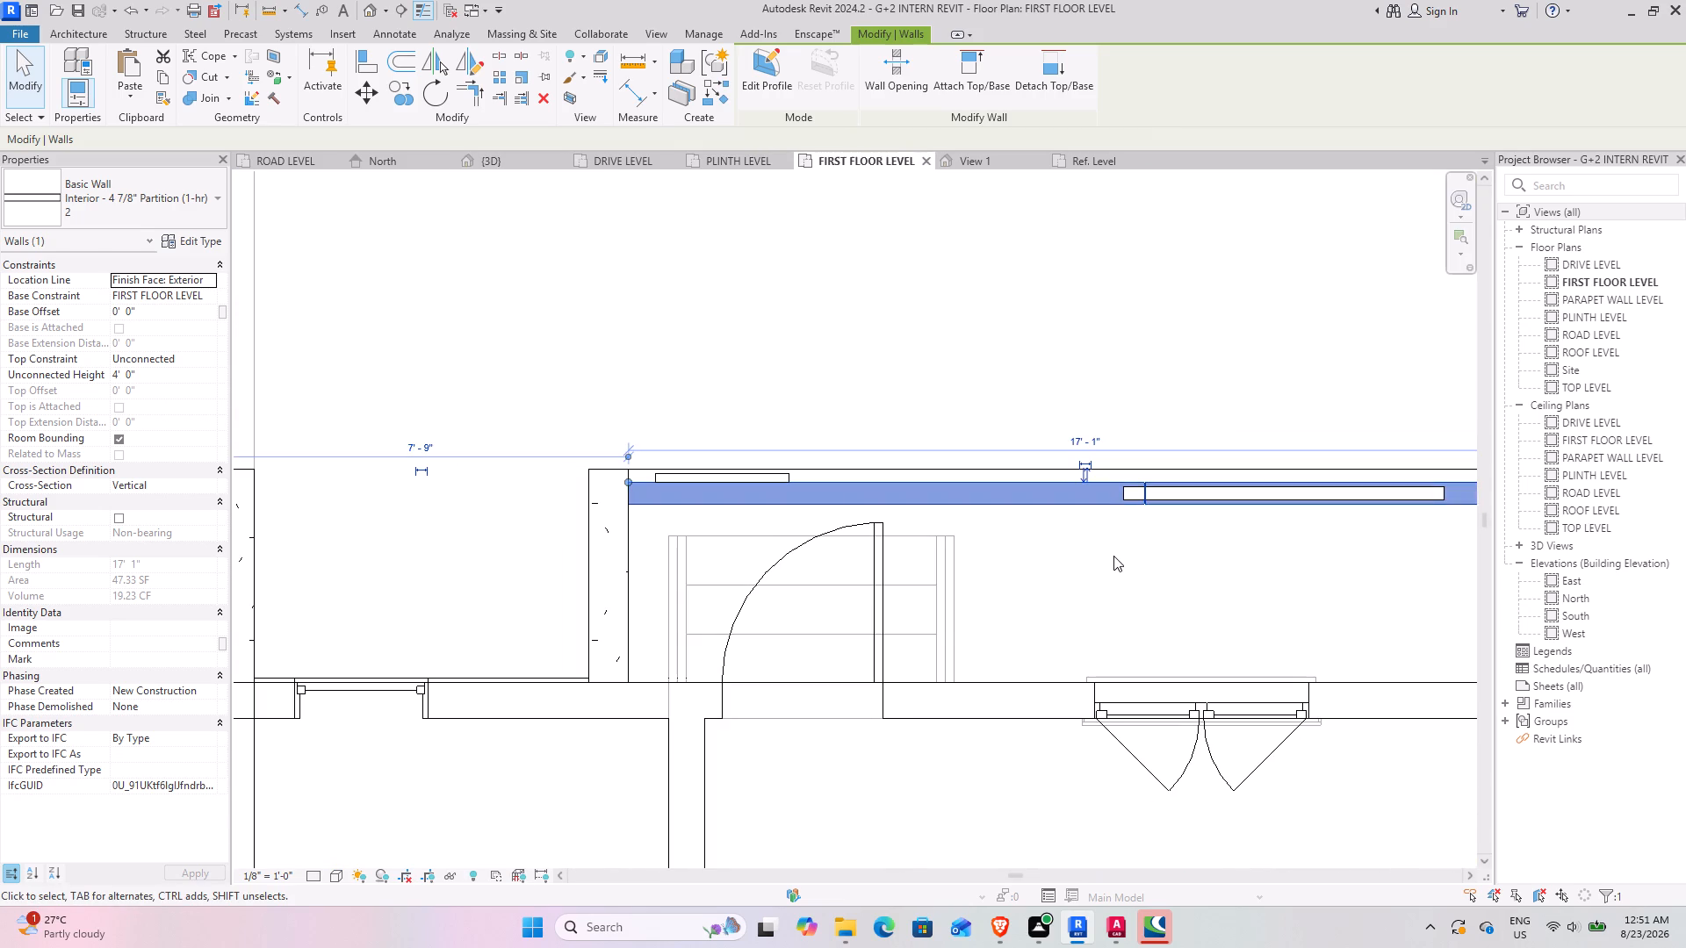
{"action": "left_click", "coordinate": [1113, 556]}
{"action": "middle_click_drag", "start_coordinate": [1121, 549], "coordinate": [731, 571]}
{"action": "scroll", "coordinate": [805, 496], "scroll_direction": "up", "scroll_amount": 5}
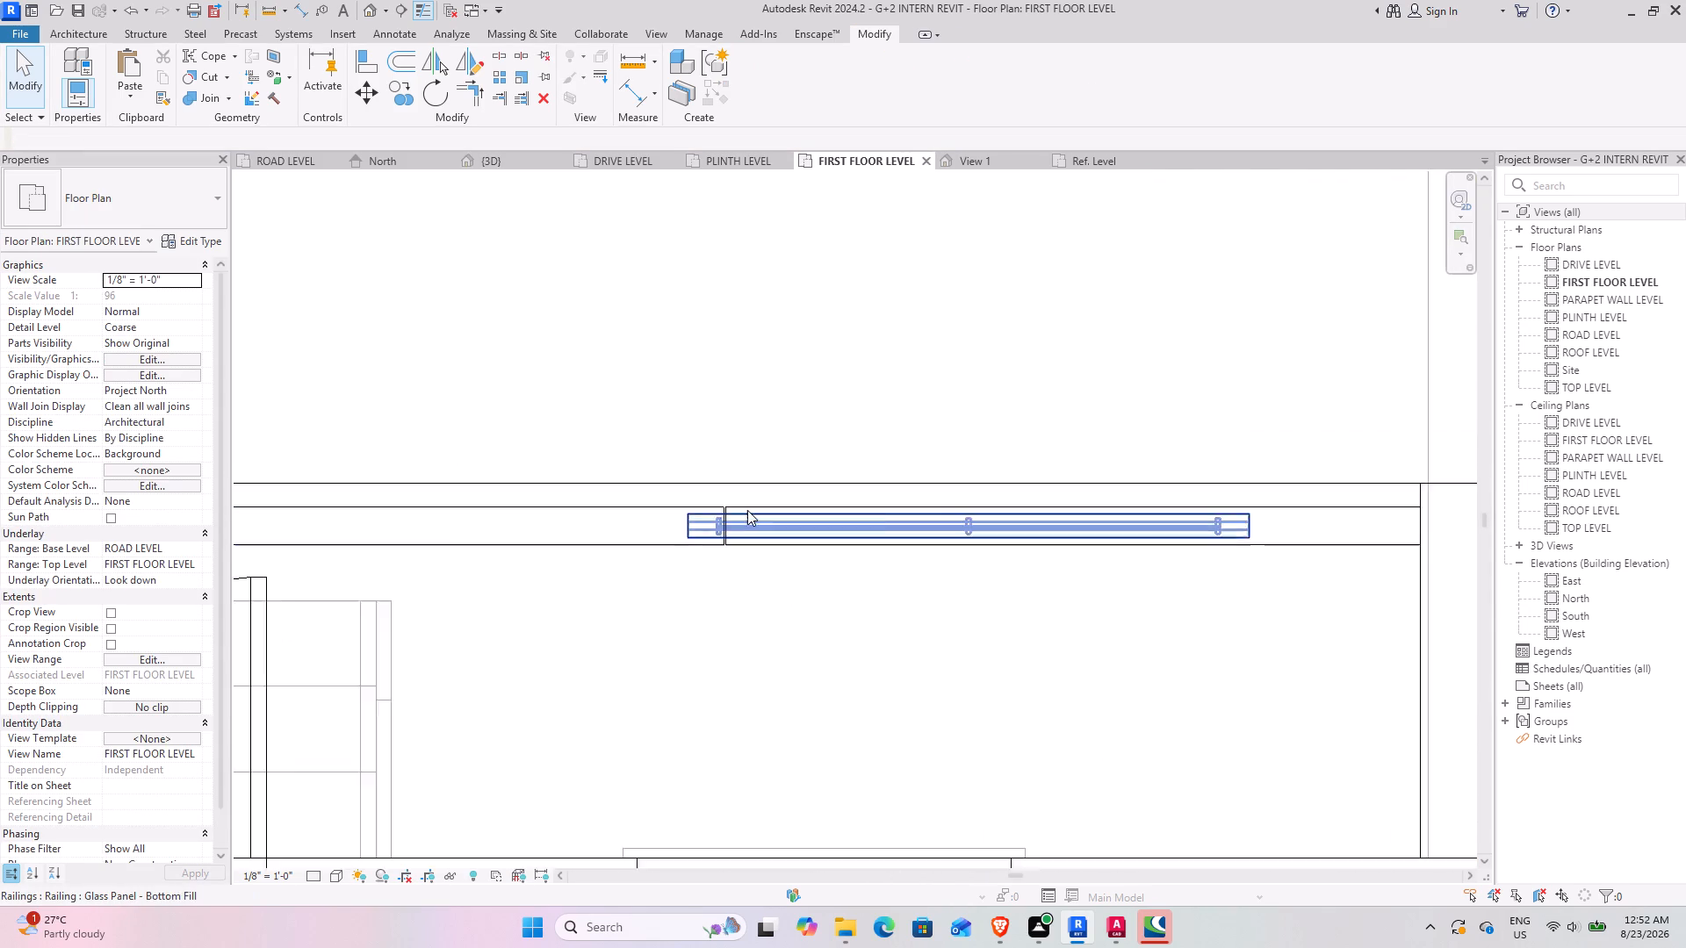
{"action": "scroll", "coordinate": [747, 510], "scroll_direction": "up", "scroll_amount": 1}
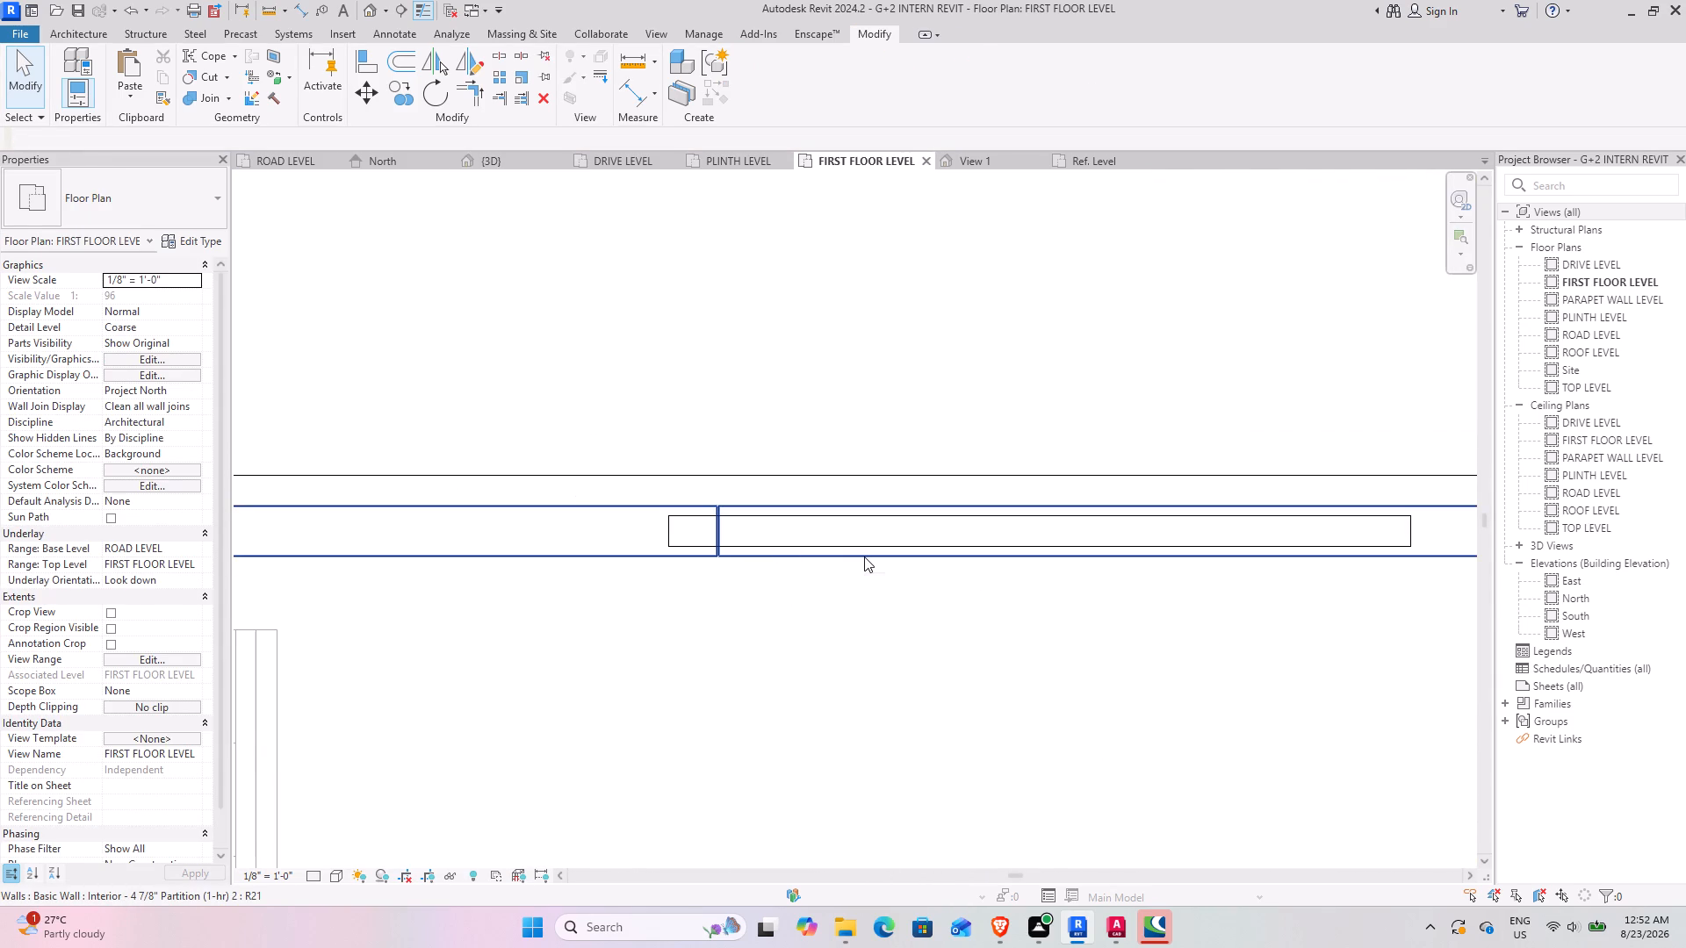
{"action": "left_click", "coordinate": [864, 557]}
{"action": "scroll", "coordinate": [884, 591], "scroll_direction": "down", "scroll_amount": 3}
{"action": "scroll", "coordinate": [1102, 608], "scroll_direction": "down", "scroll_amount": 3}
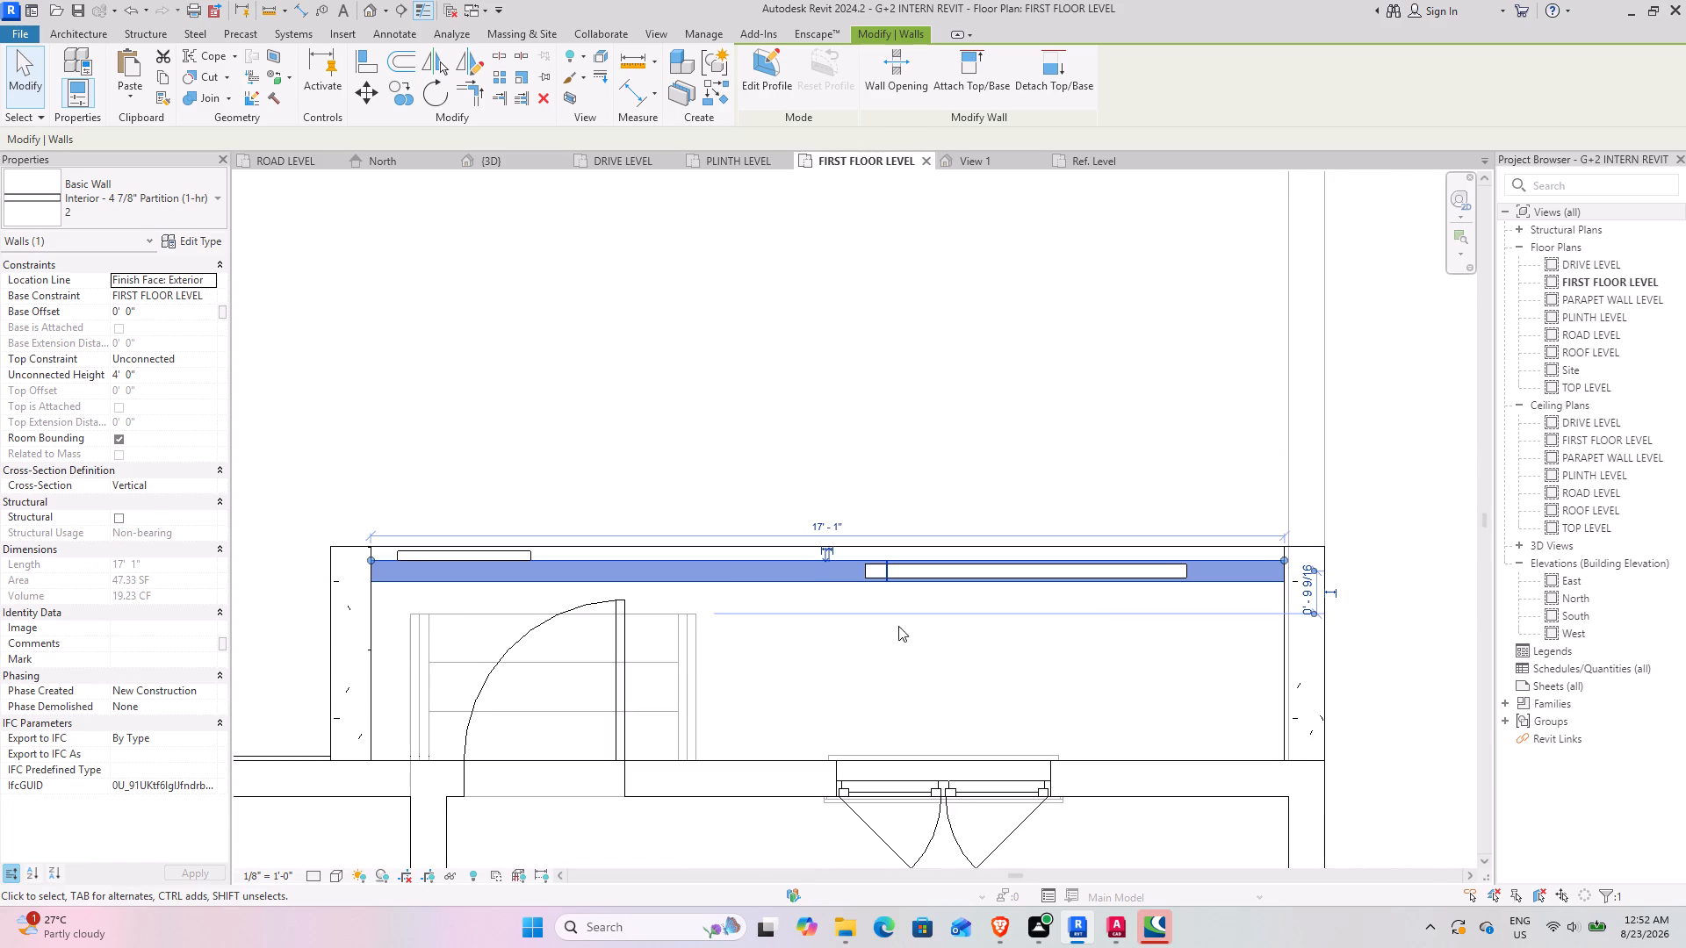
{"action": "left_click", "coordinate": [947, 641]}
{"action": "scroll", "coordinate": [911, 574], "scroll_direction": "up", "scroll_amount": 4}
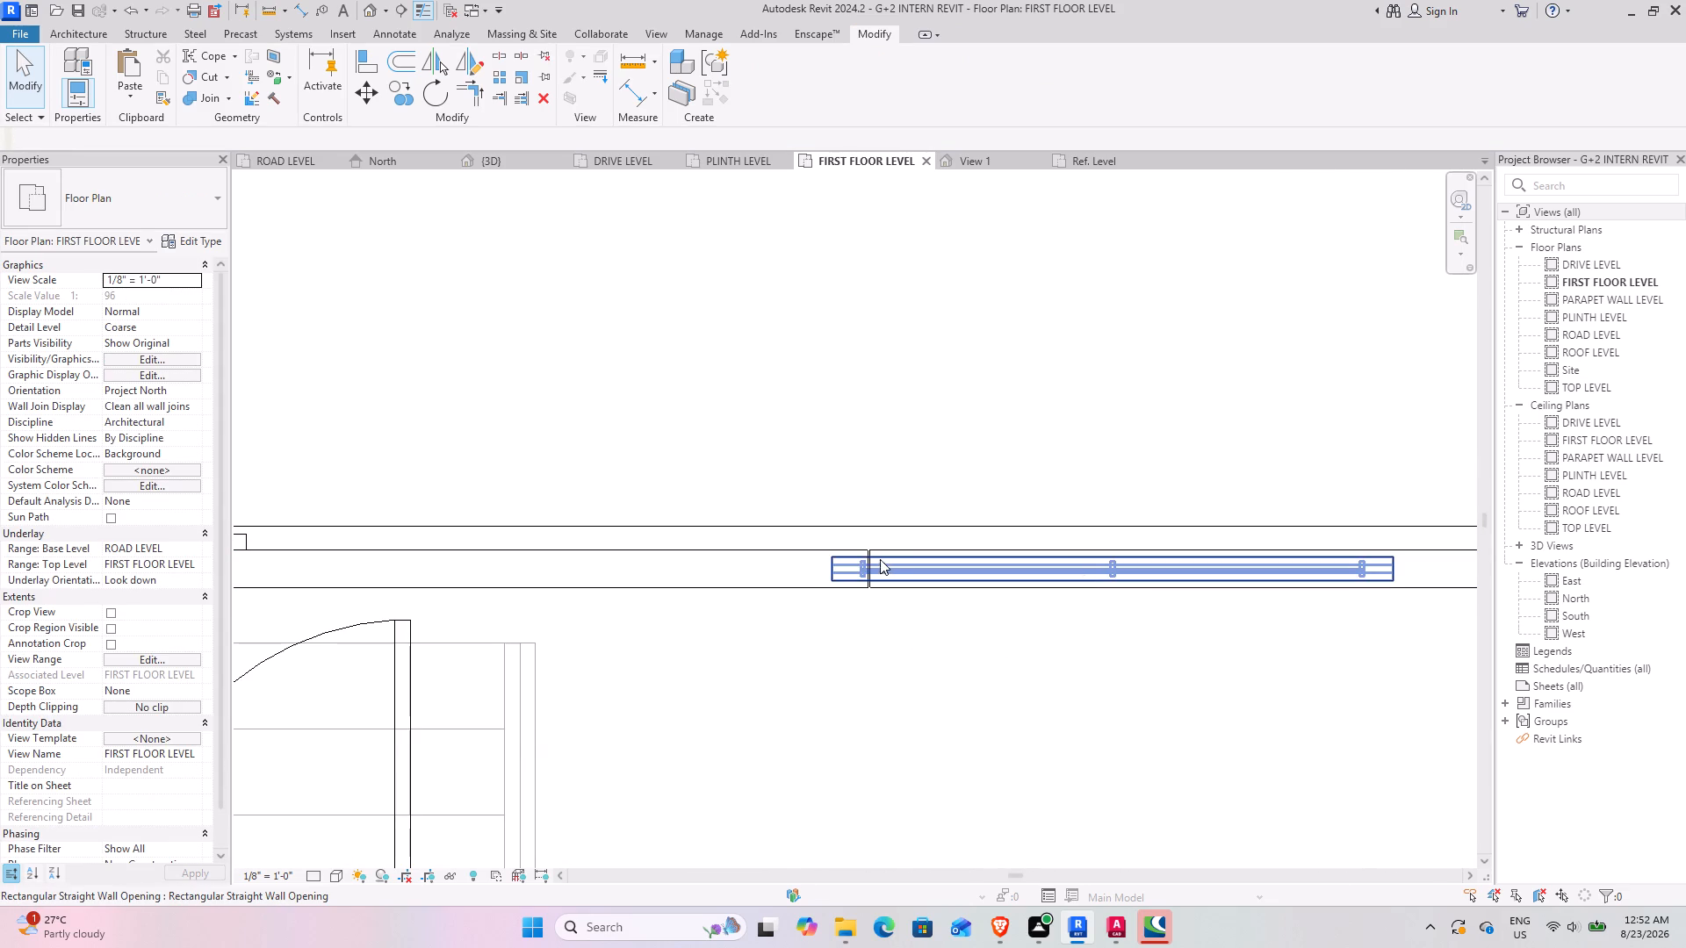
{"action": "scroll", "coordinate": [875, 559], "scroll_direction": "up", "scroll_amount": 8}
{"action": "left_click", "coordinate": [868, 558]}
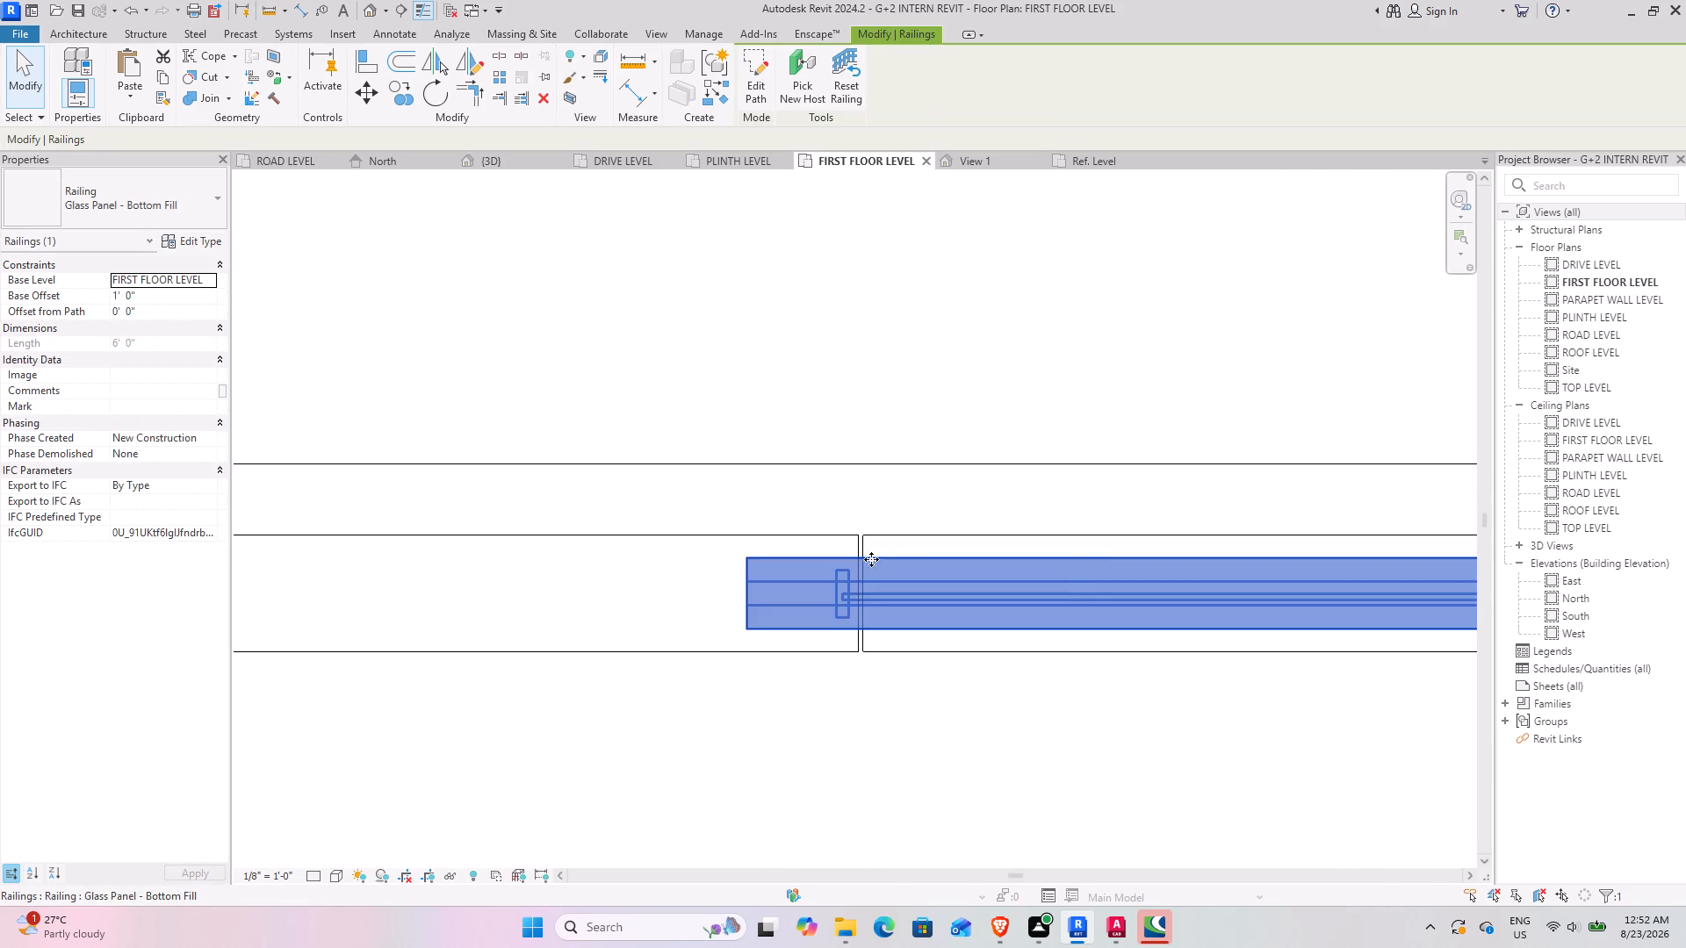
{"action": "scroll", "coordinate": [899, 559], "scroll_direction": "down", "scroll_amount": 7}
{"action": "middle_click_drag", "start_coordinate": [983, 359], "coordinate": [683, 375]}
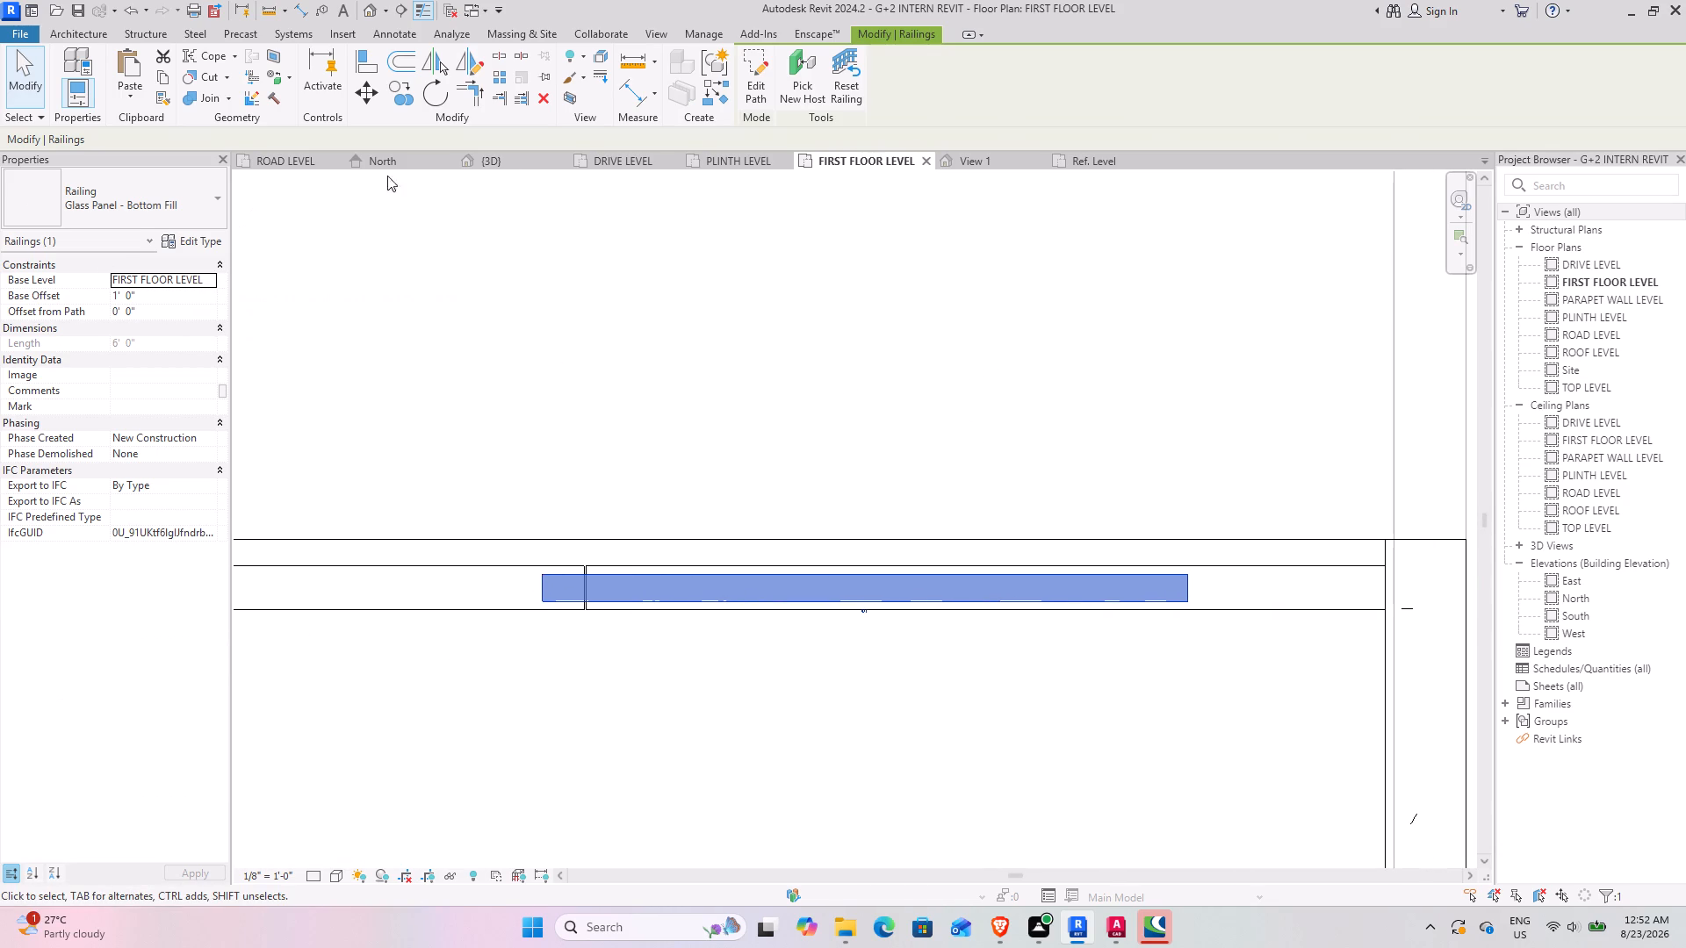
In the 3D view, stretch the top of the rectangular wall opening at the balcony railing up past the stone parapet's top edge.
{"action": "left_click", "coordinate": [515, 166]}
{"action": "middle_click_drag", "start_coordinate": [625, 531], "coordinate": [591, 474]}
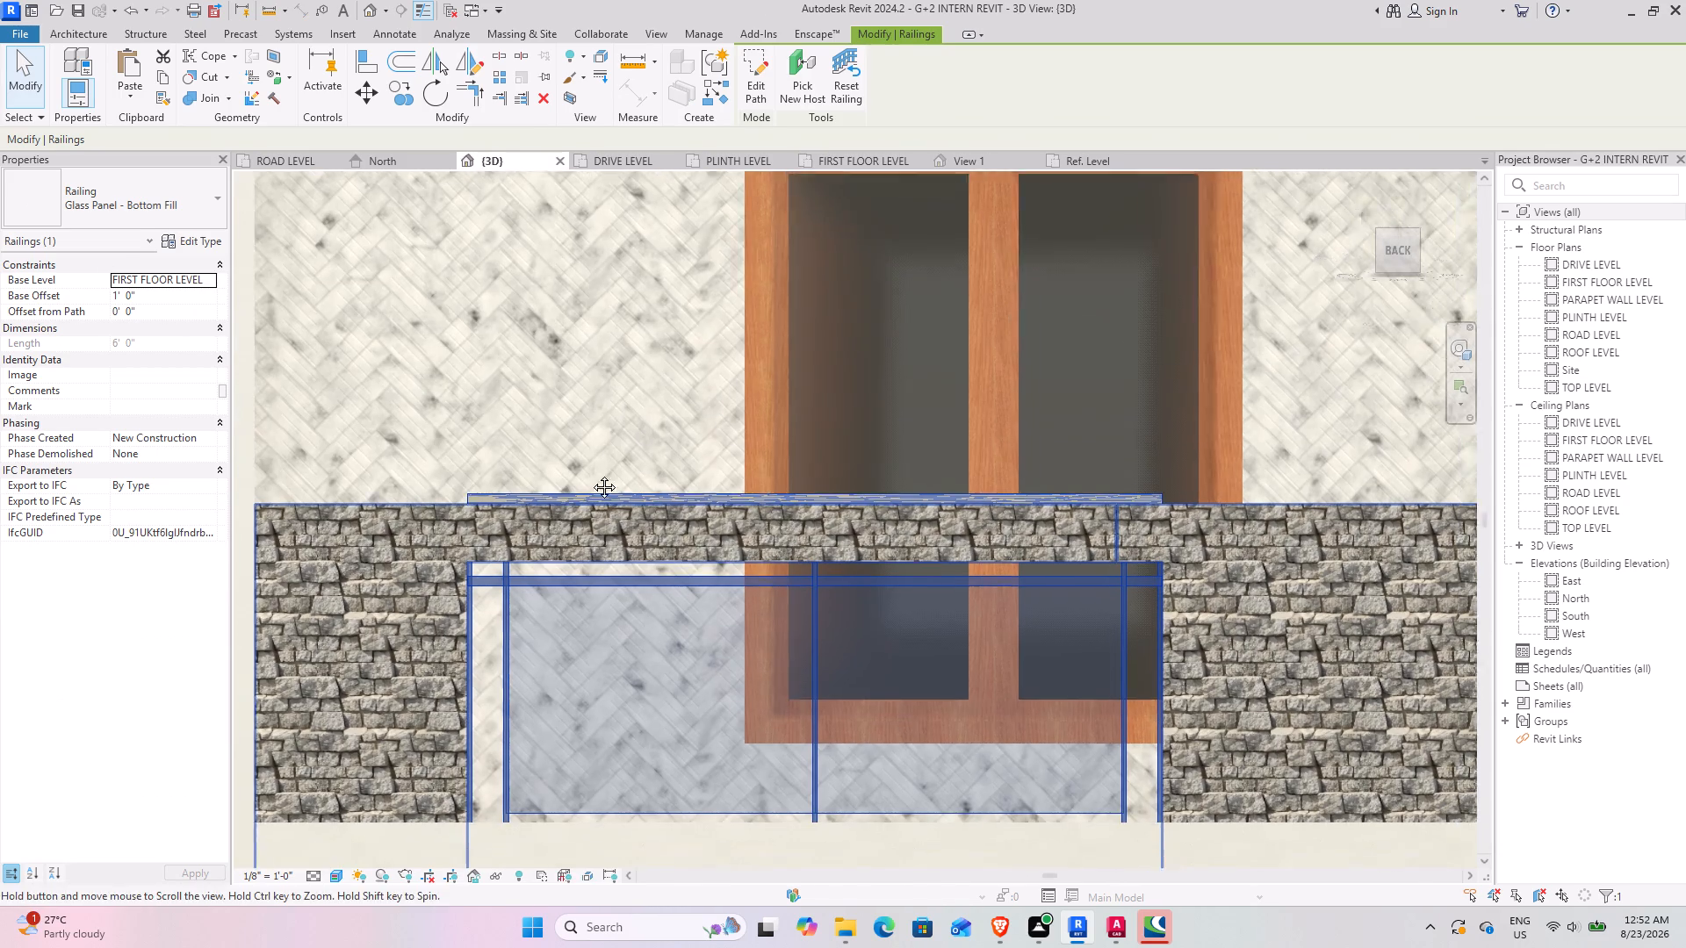
{"action": "middle_click_drag", "start_coordinate": [591, 474], "coordinate": [554, 345]}
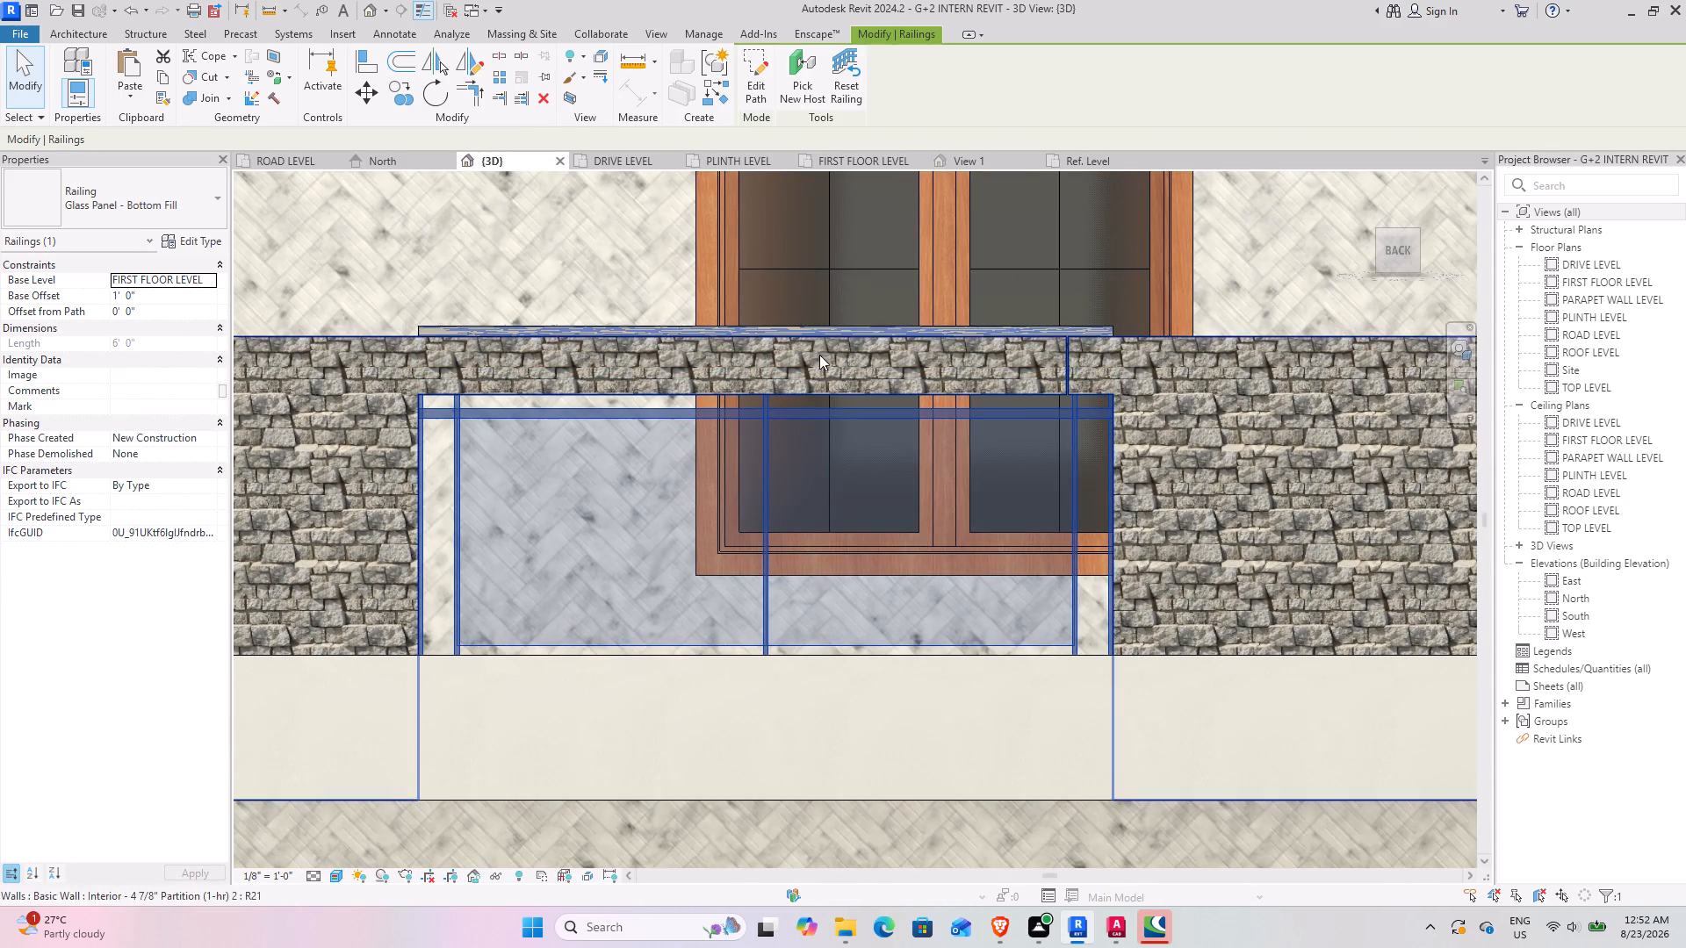
{"action": "left_click", "coordinate": [1114, 410]}
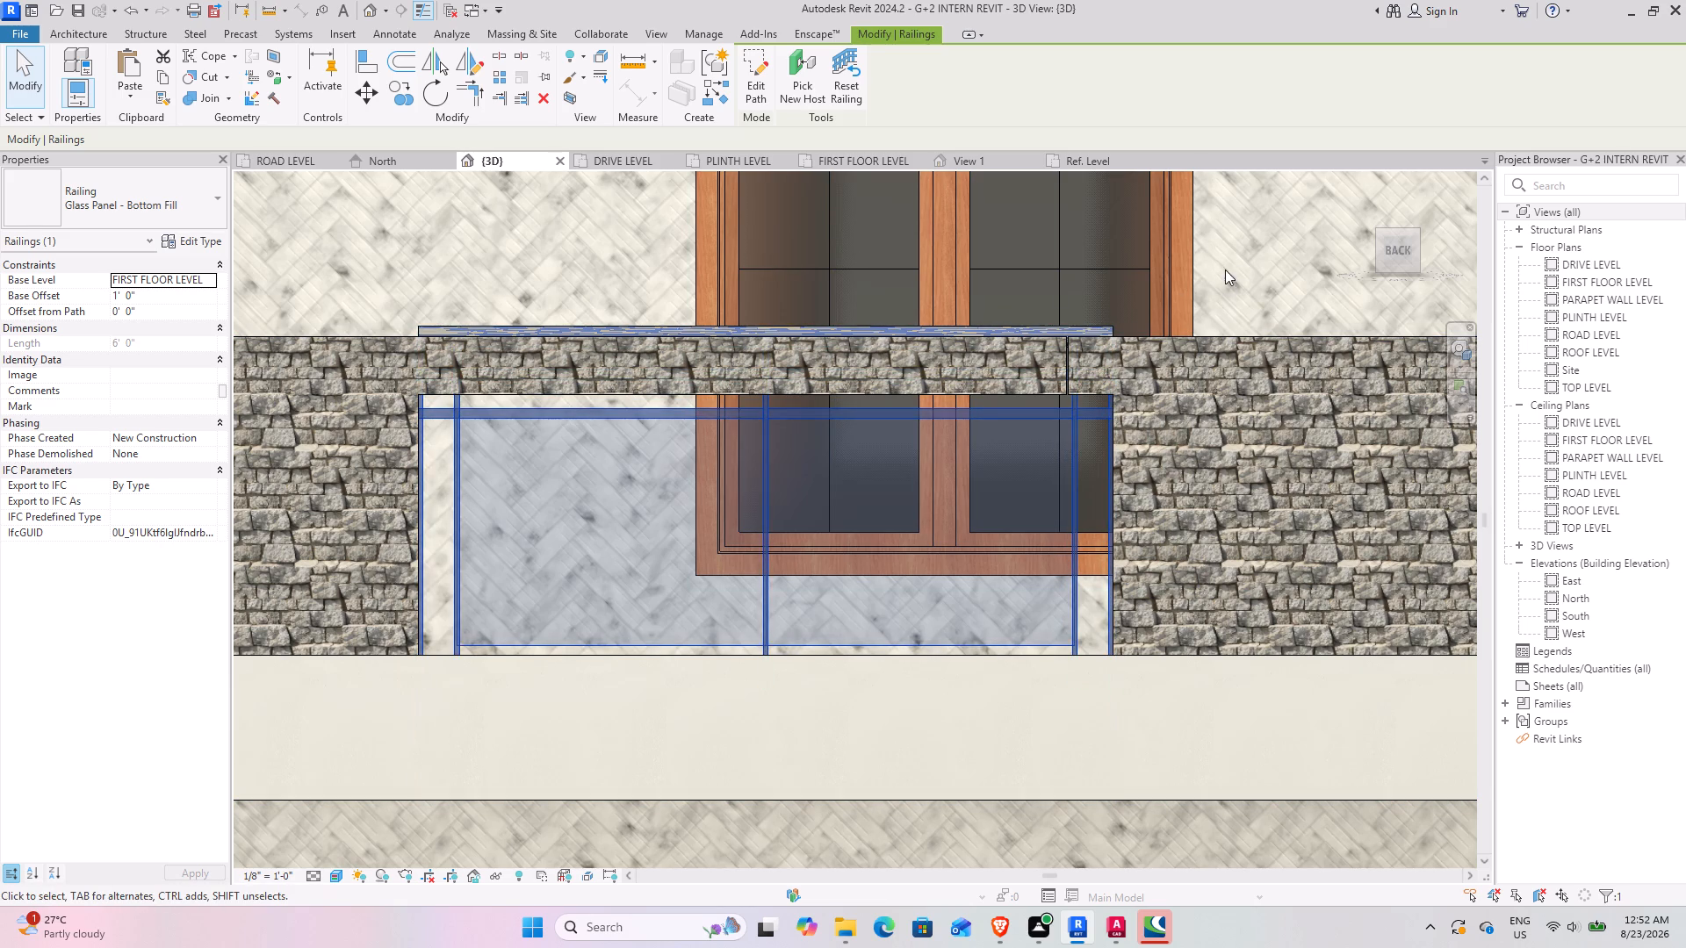
{"action": "left_click", "coordinate": [1239, 257]}
{"action": "left_click", "coordinate": [1110, 399]}
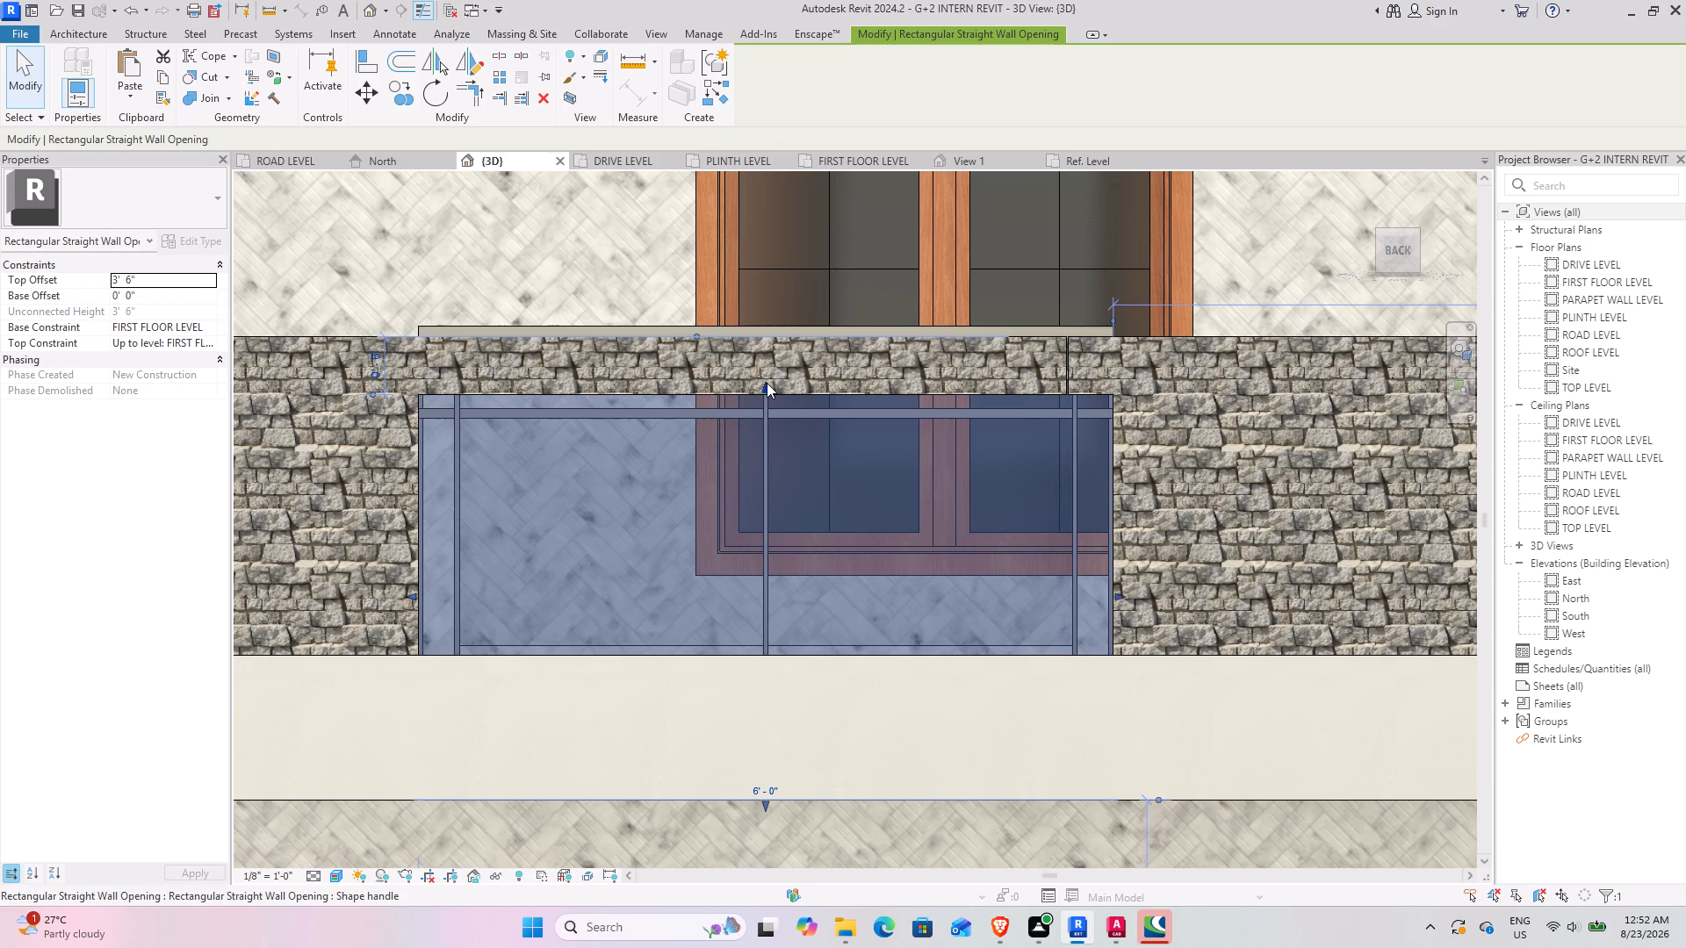
{"action": "left_click_drag", "start_coordinate": [766, 385], "coordinate": [767, 316]}
{"action": "left_click", "coordinate": [1250, 288]}
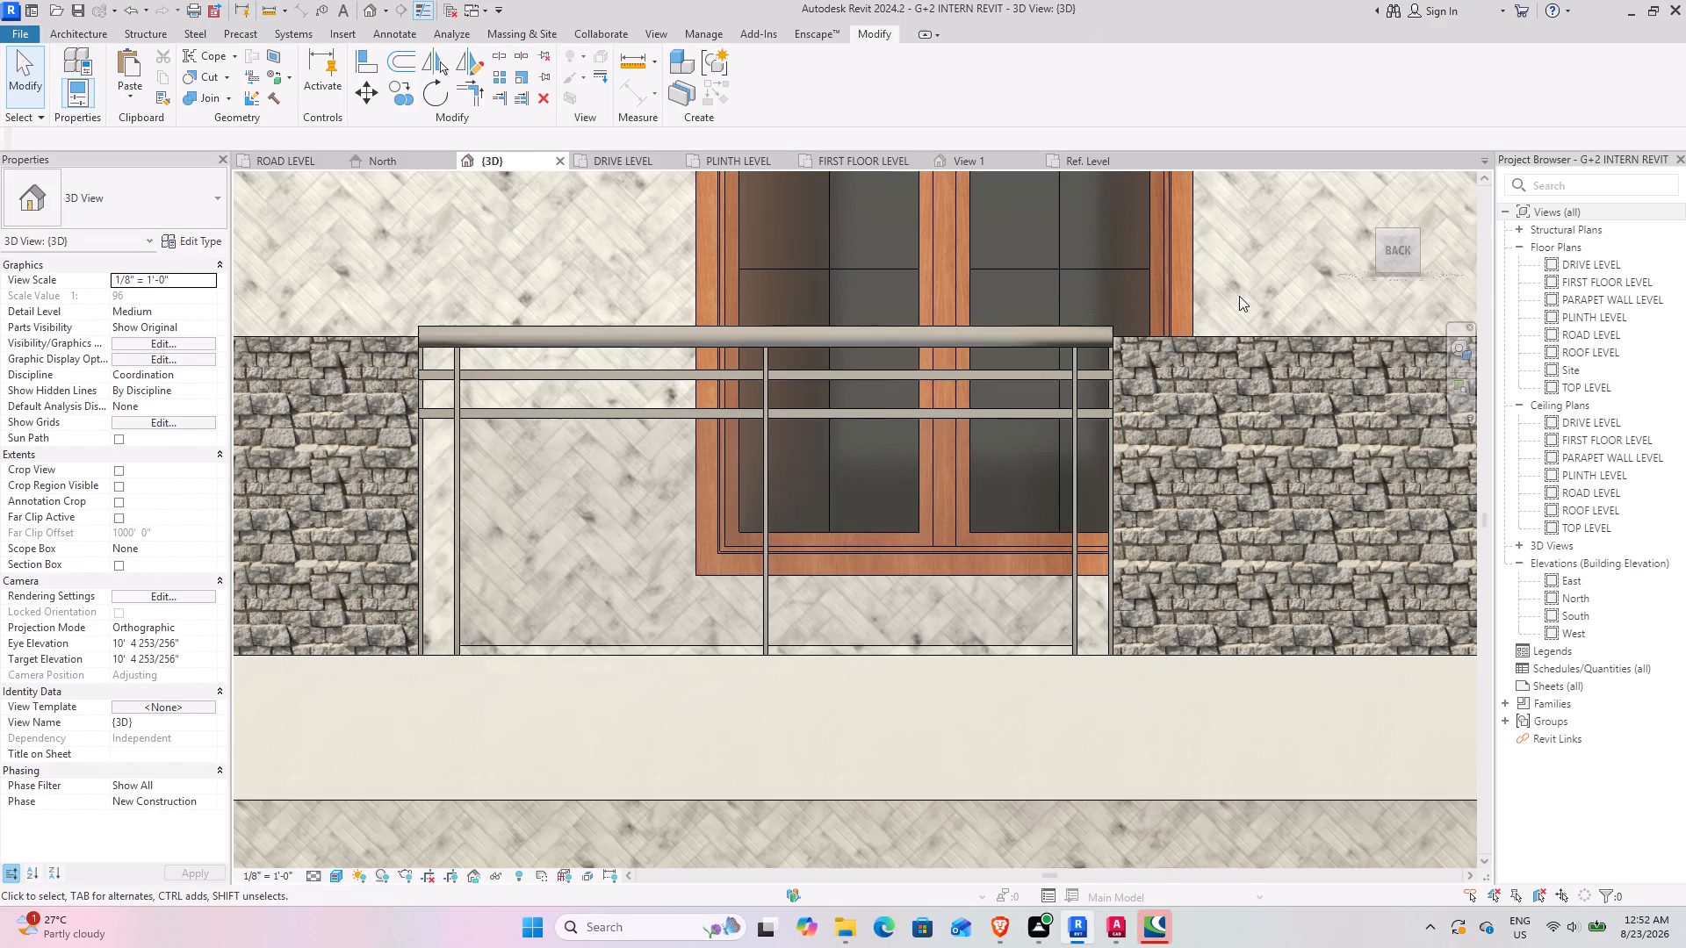
Set the Base Offset of the first-floor balcony's Glass Panel - Bottom Fill railing to 0' 6".
{"action": "left_click", "coordinate": [739, 333]}
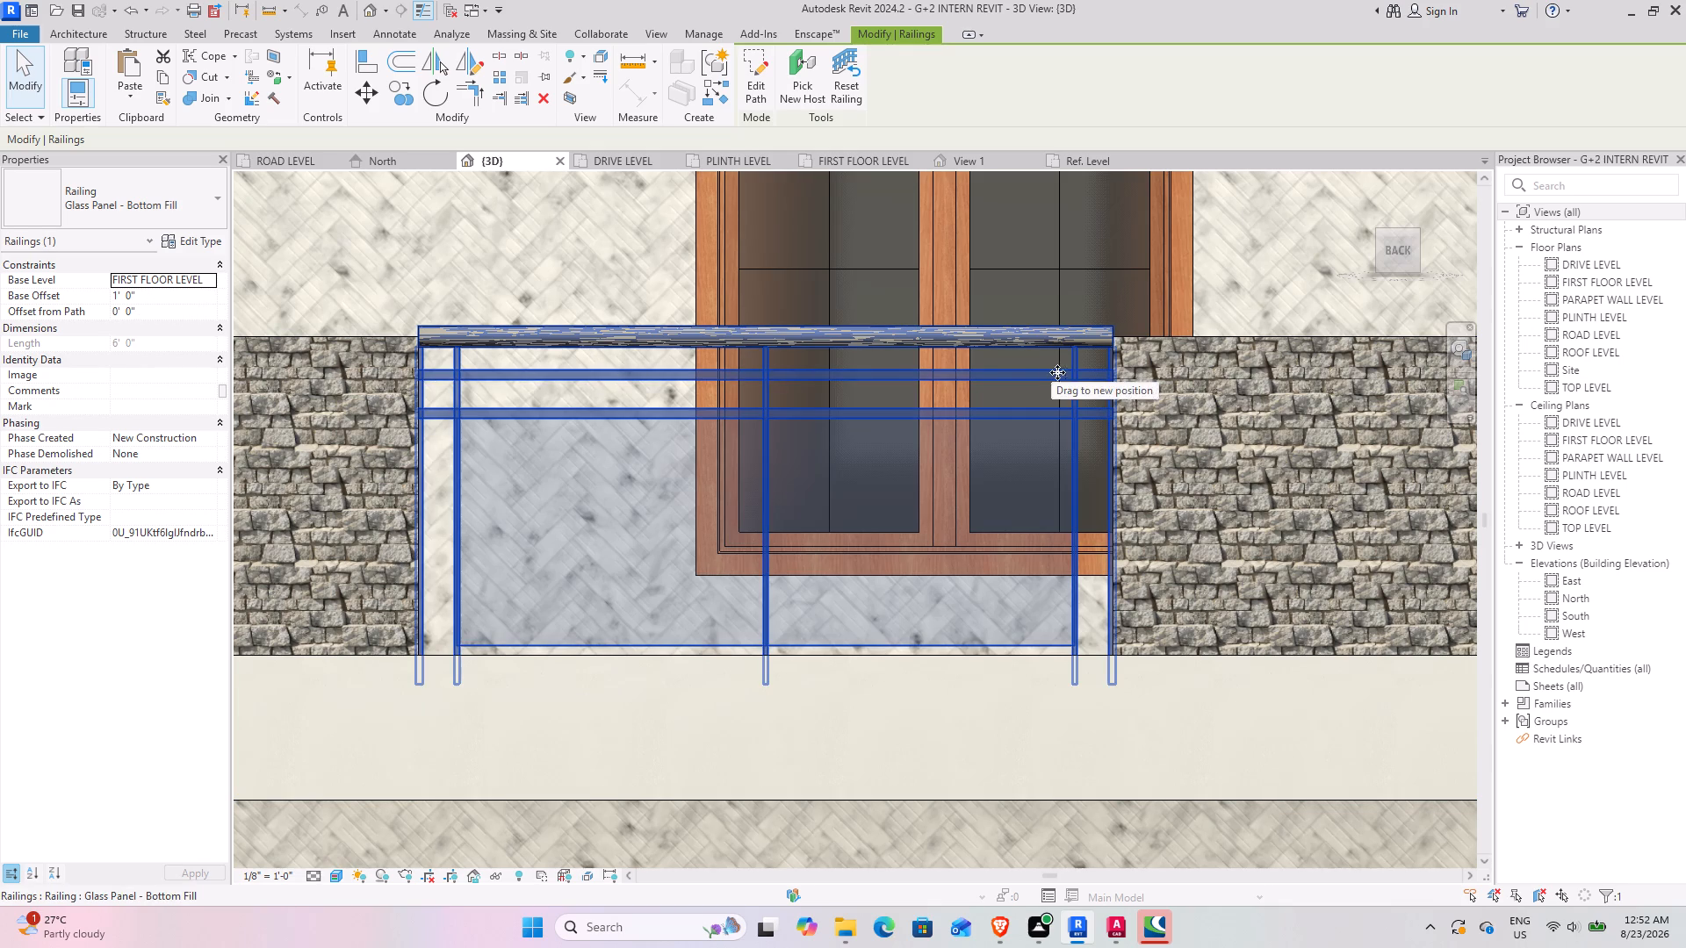
{"action": "scroll", "coordinate": [1070, 369], "scroll_direction": "down", "scroll_amount": 6}
{"action": "middle_click_drag", "start_coordinate": [1170, 419], "coordinate": [864, 509]}
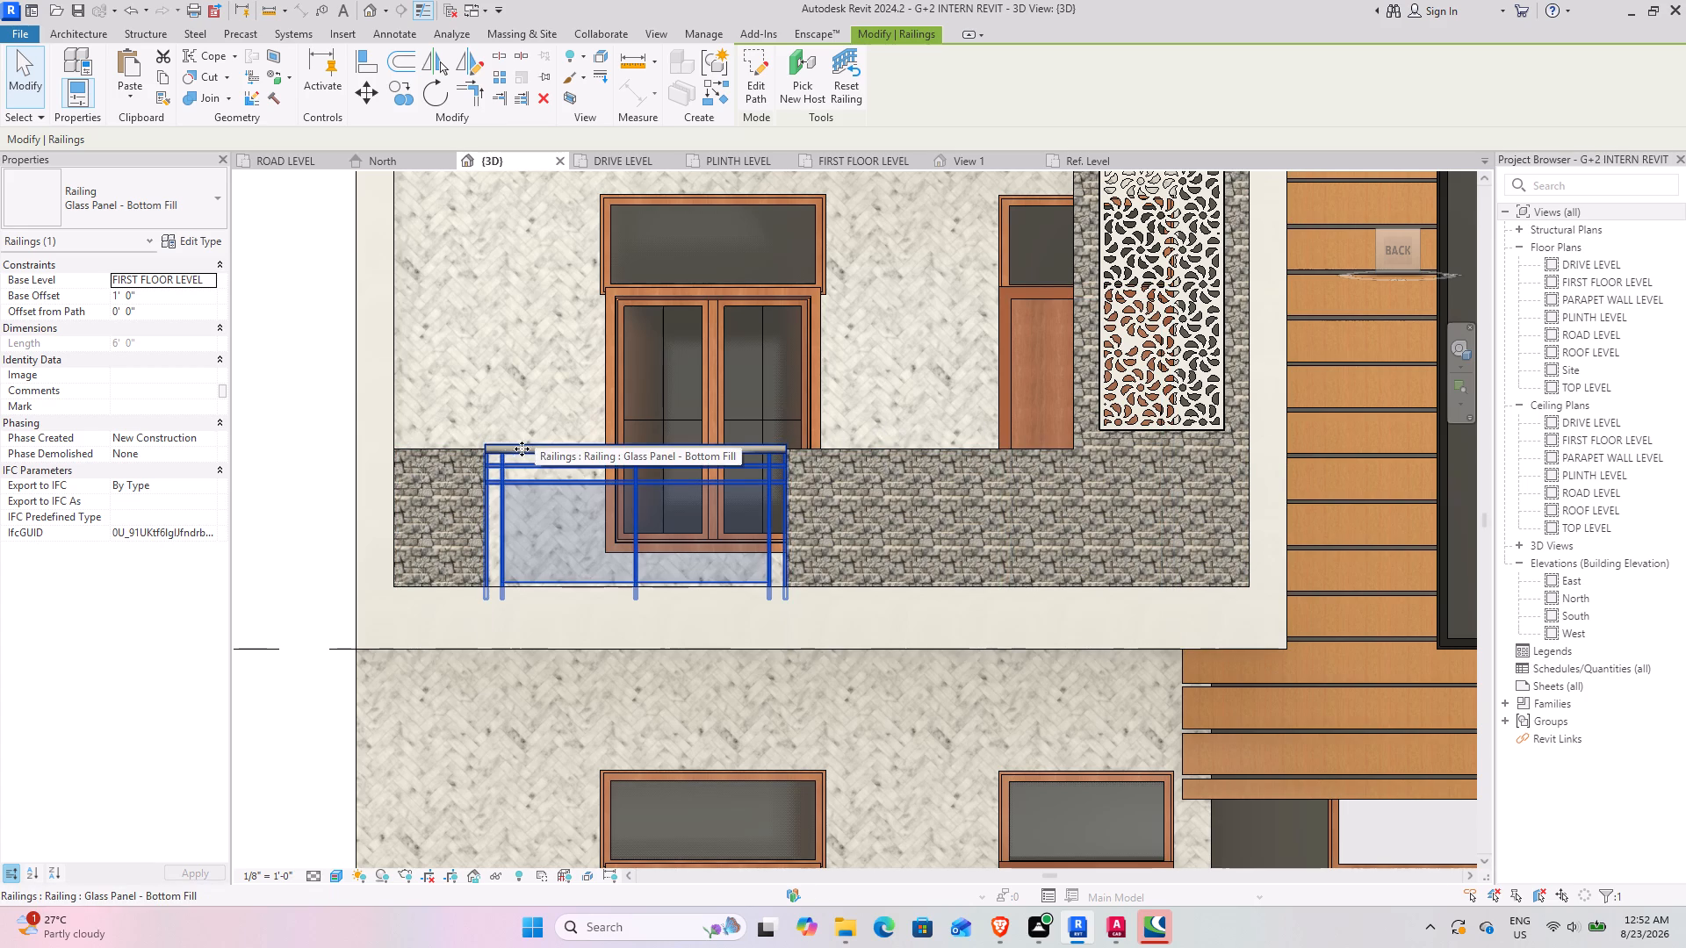
{"action": "left_click", "coordinate": [586, 467]}
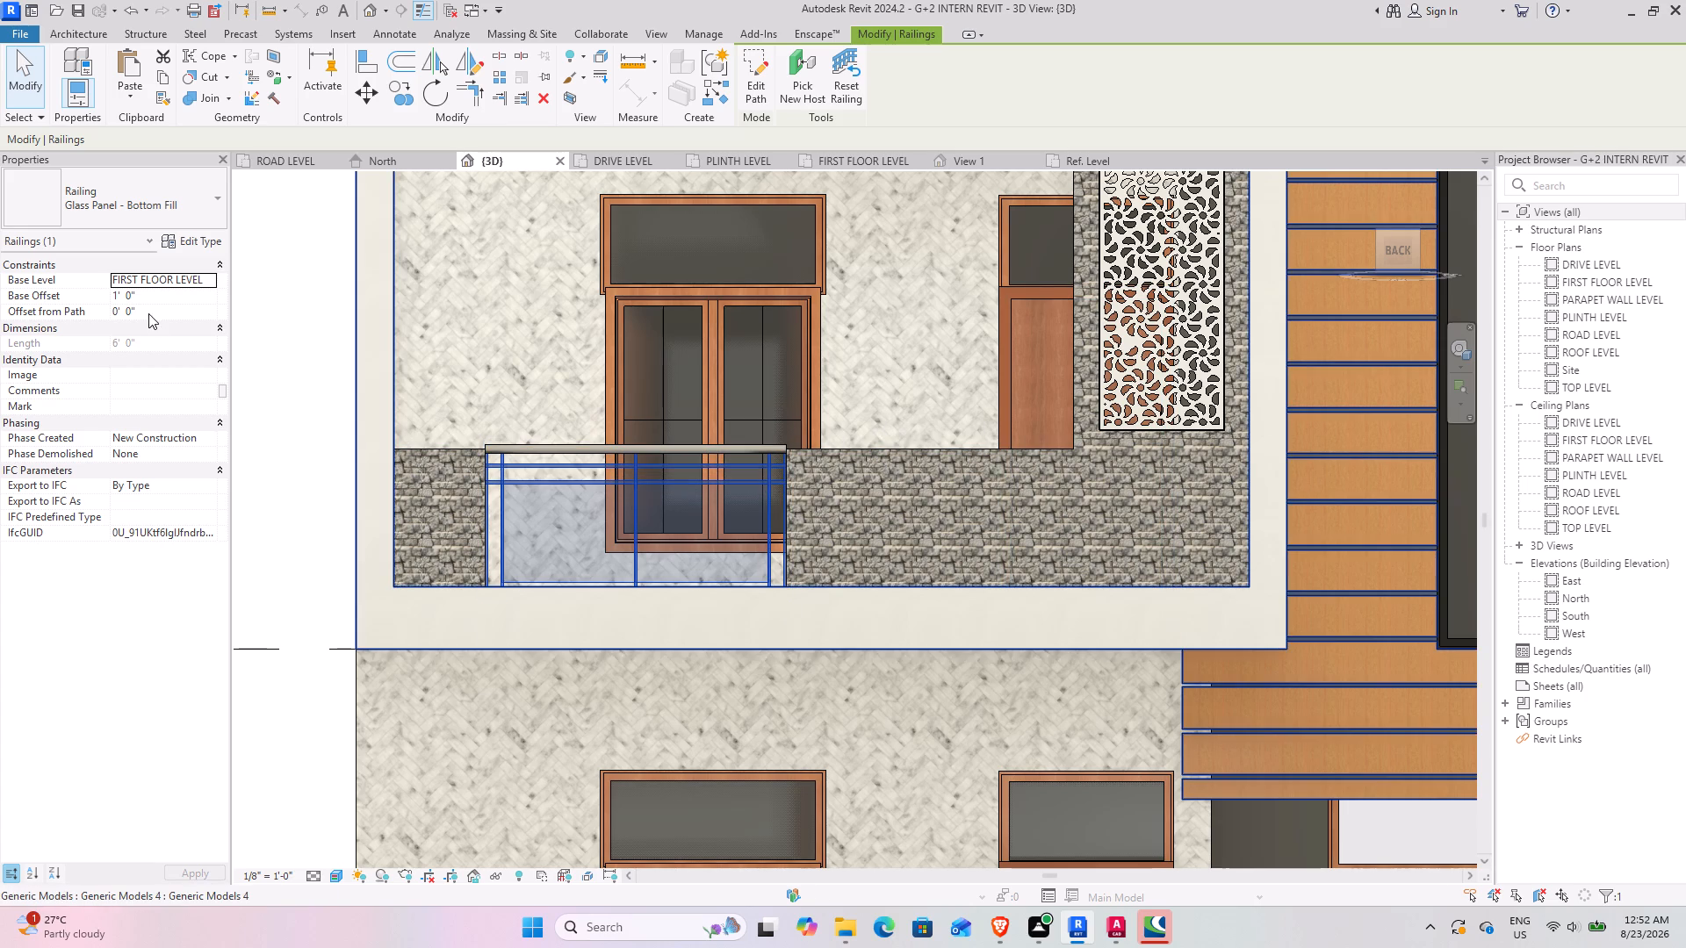
{"action": "left_click", "coordinate": [150, 295]}
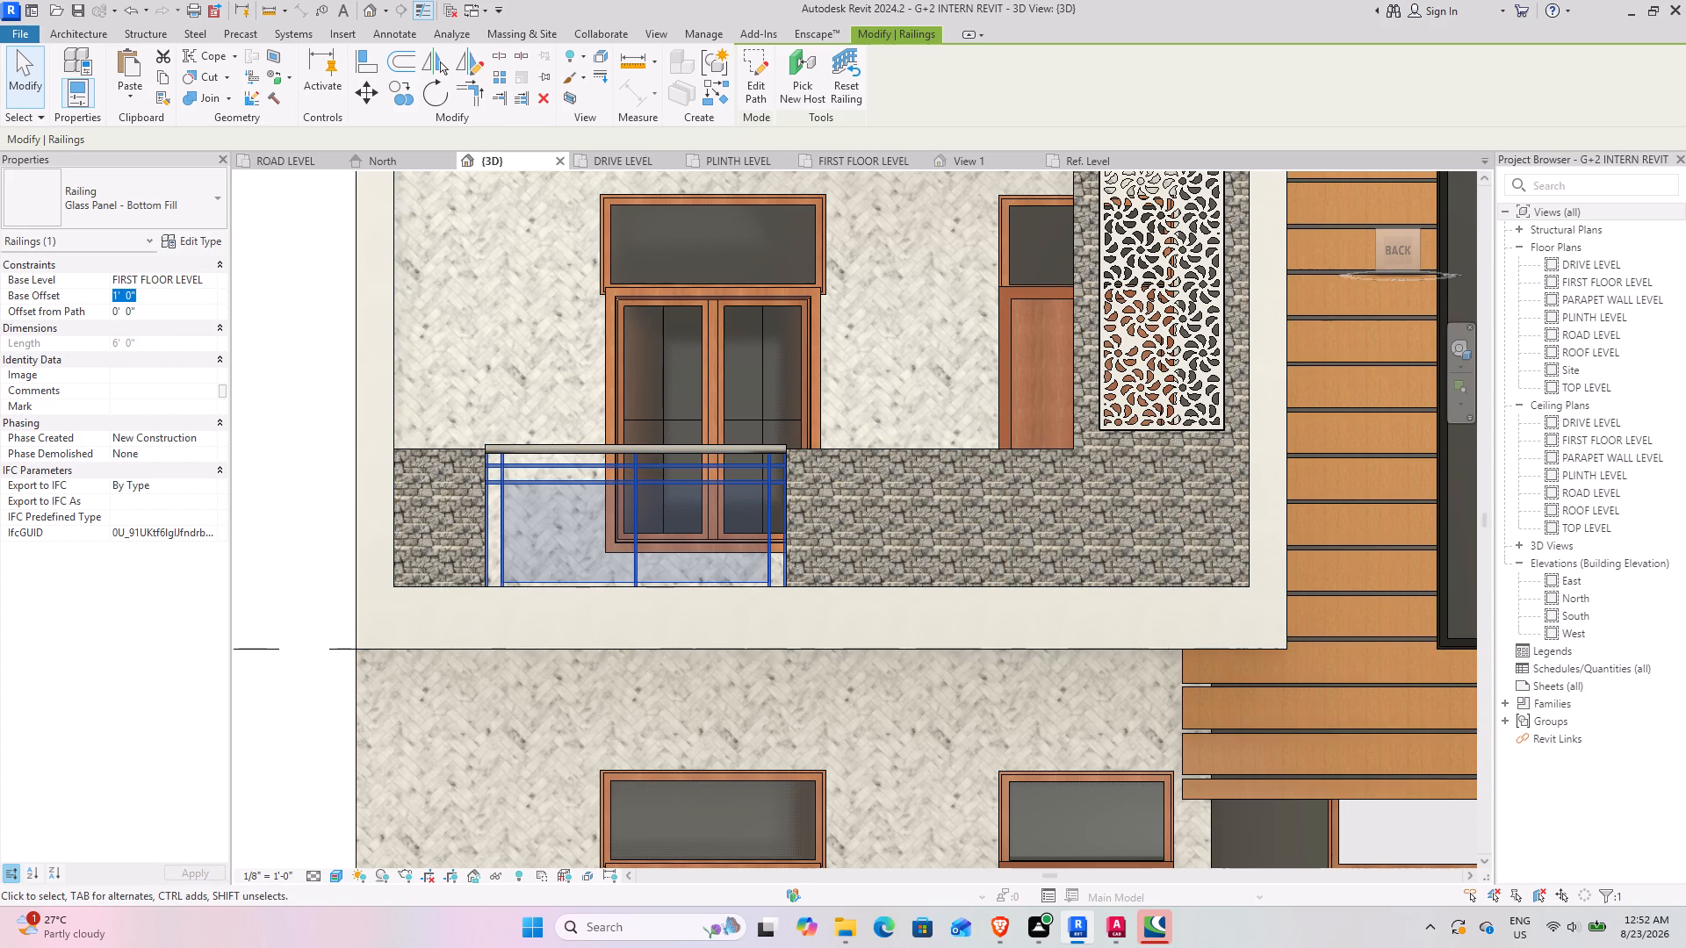
{"action": "type", "text": "6\""}
{"action": "key", "text": "Return"}
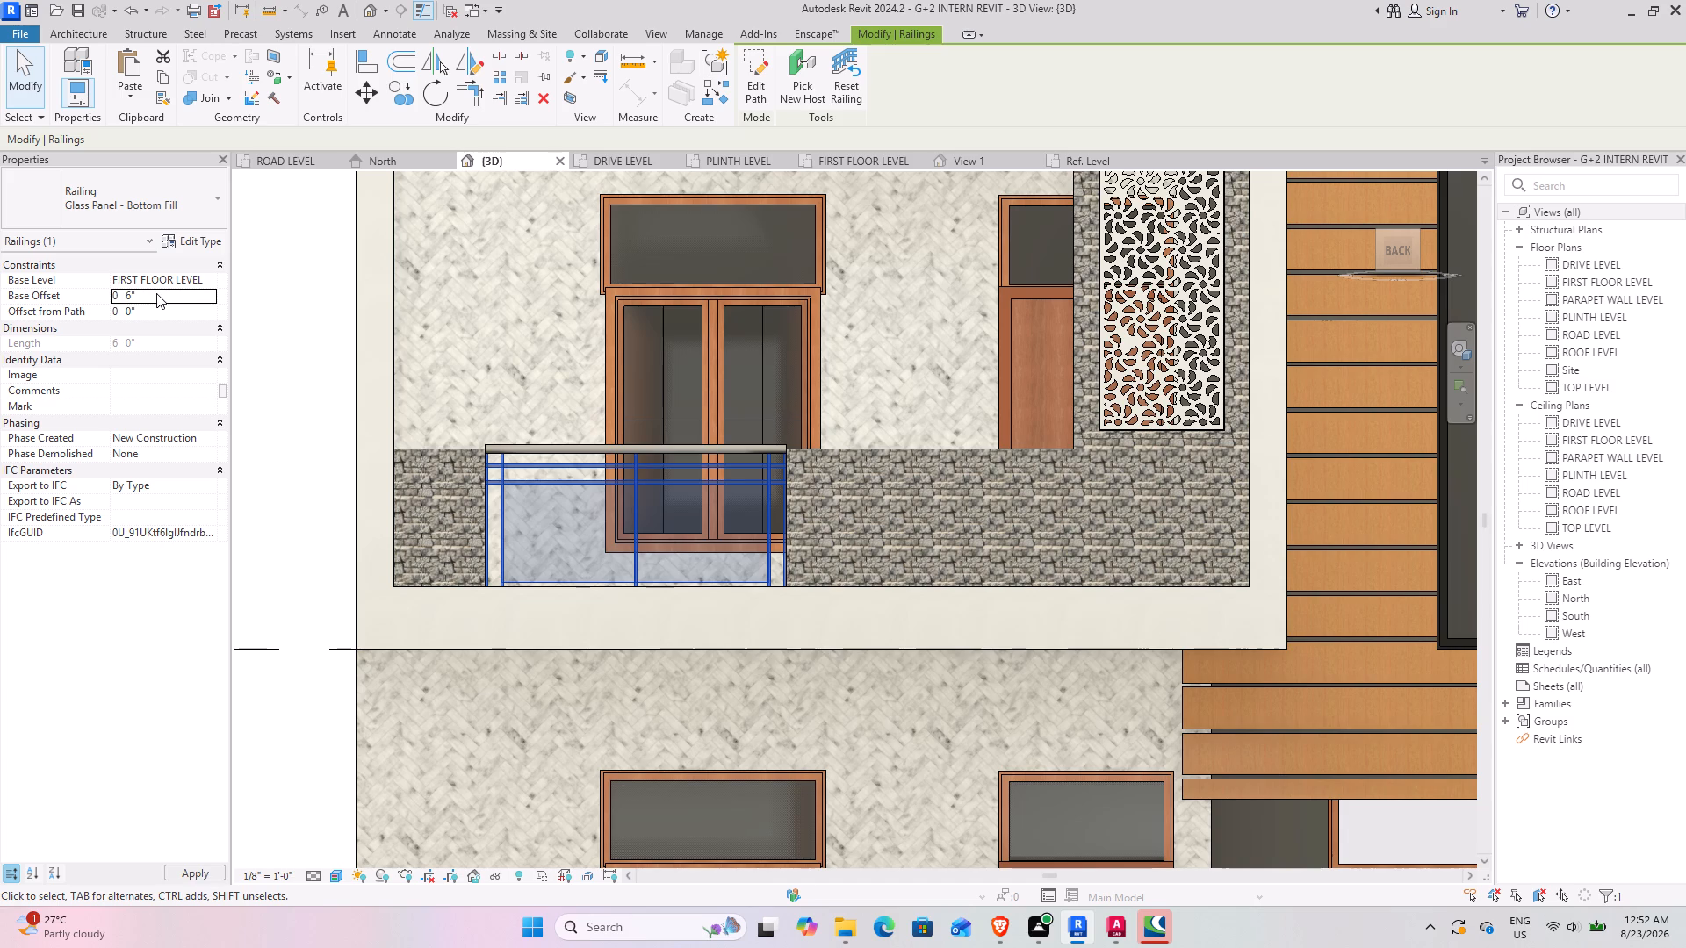
{"action": "left_click", "coordinate": [283, 417]}
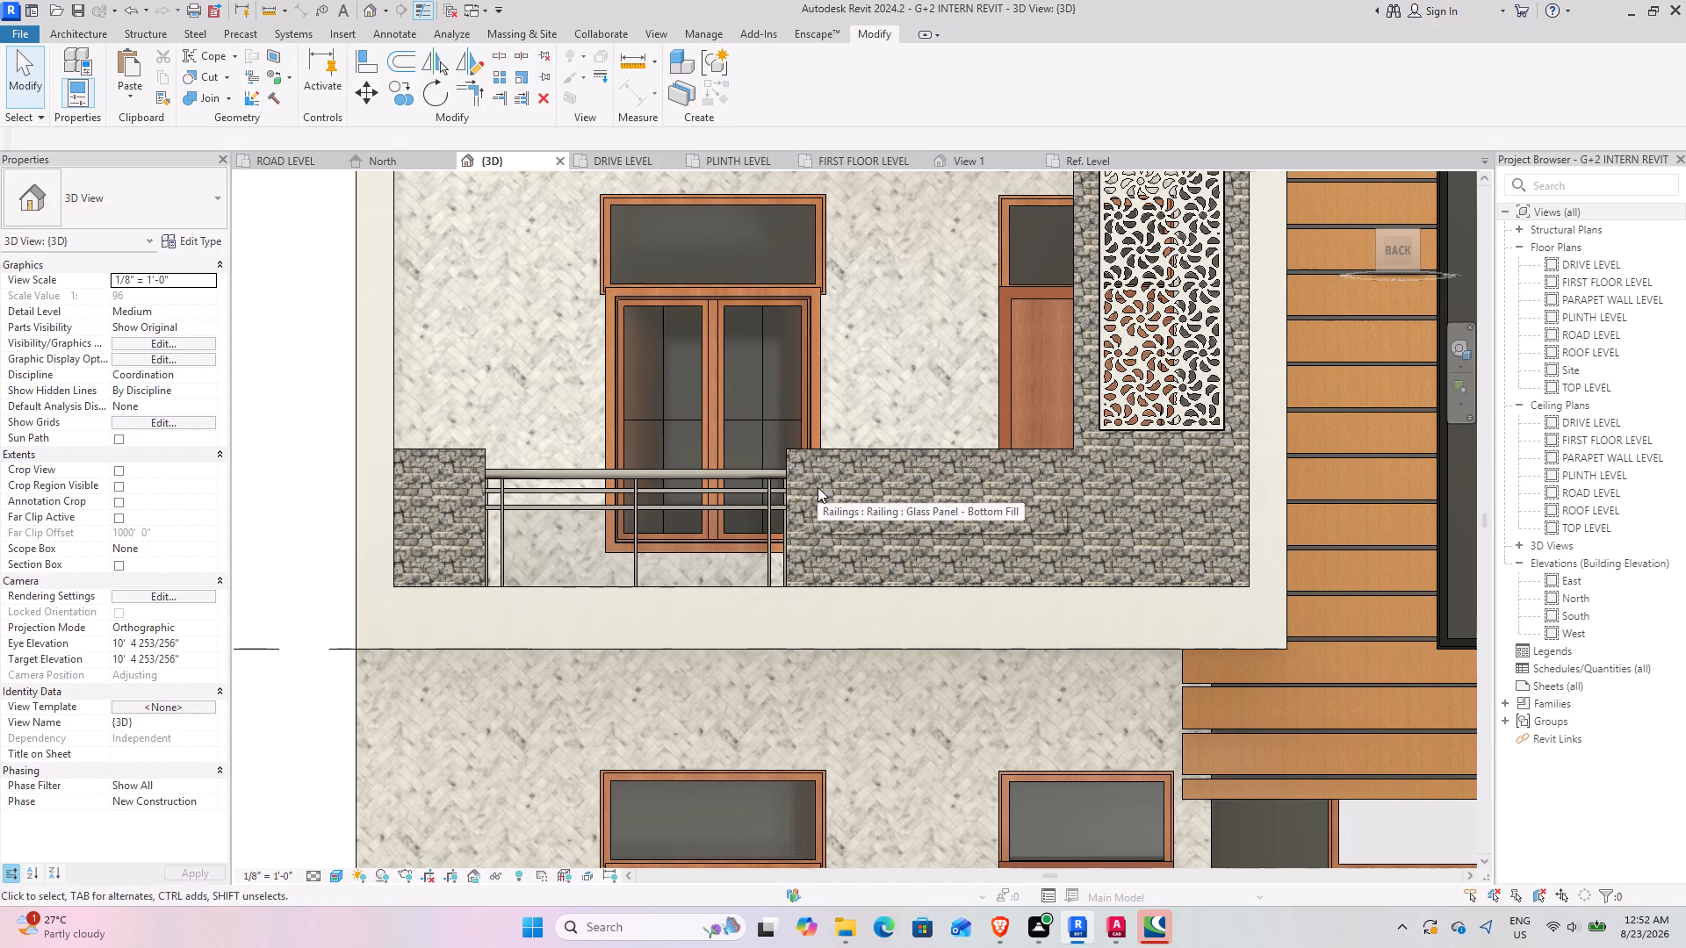
Examine the back facade around the first-floor balcony, the perforated screen panel, the roof edge and the wood-clad tower.
{"action": "scroll", "coordinate": [746, 459], "scroll_direction": "down", "scroll_amount": 4}
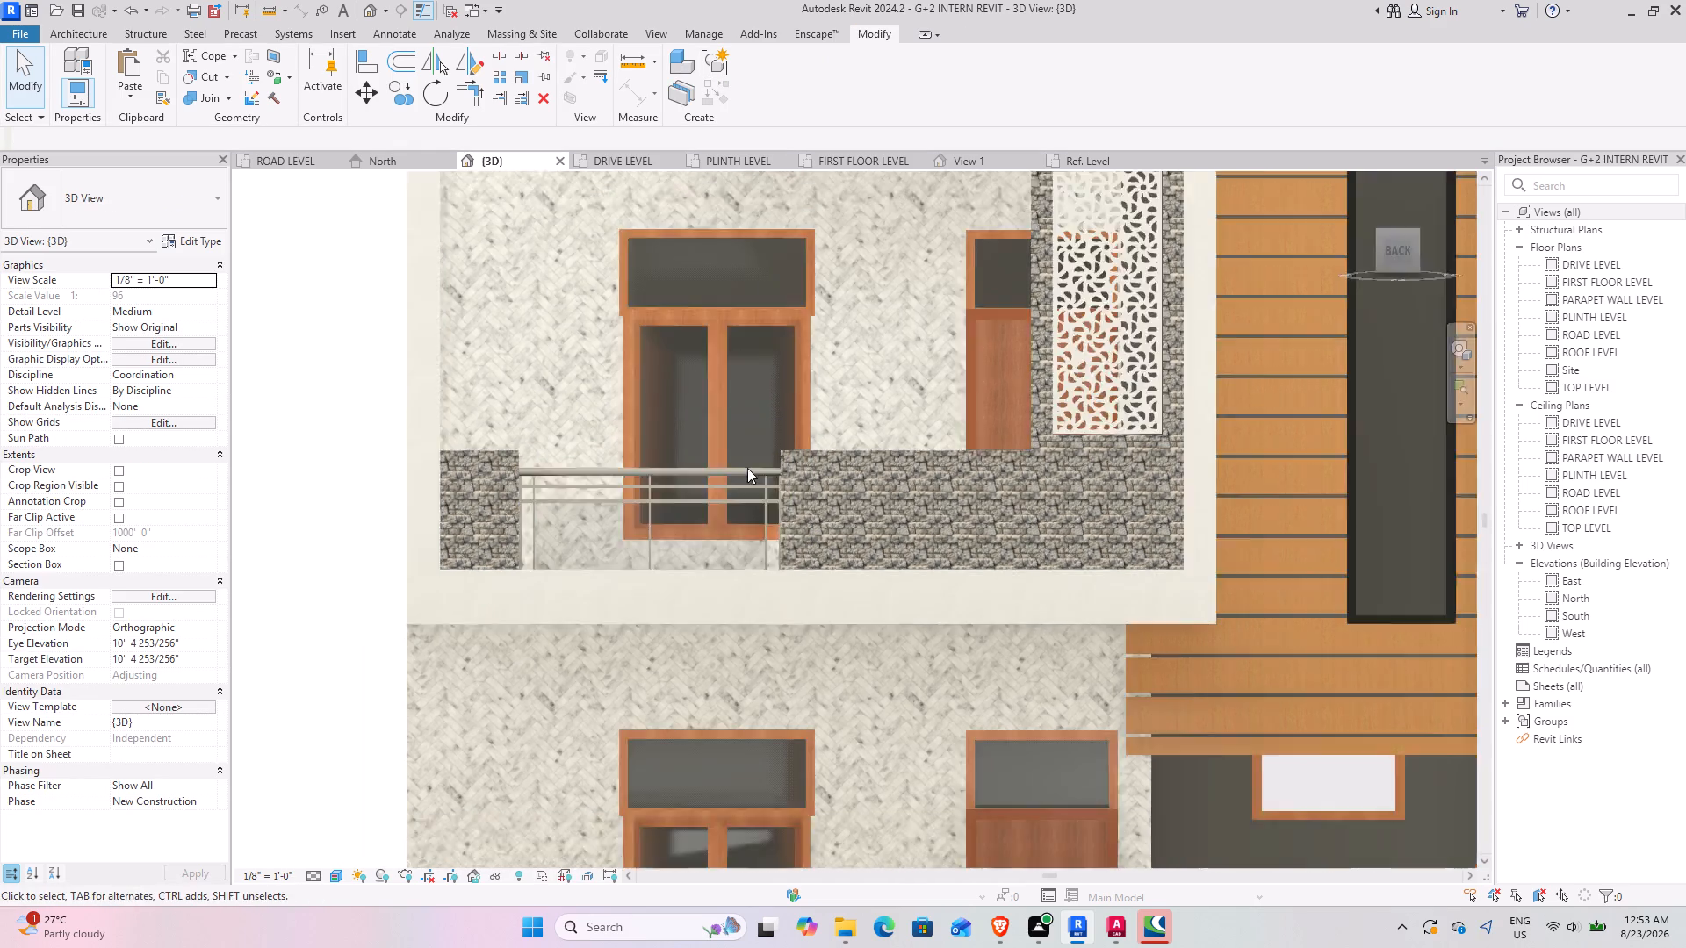
{"action": "scroll", "coordinate": [760, 479], "scroll_direction": "down", "scroll_amount": 1}
{"action": "scroll", "coordinate": [933, 365], "scroll_direction": "up", "scroll_amount": 3}
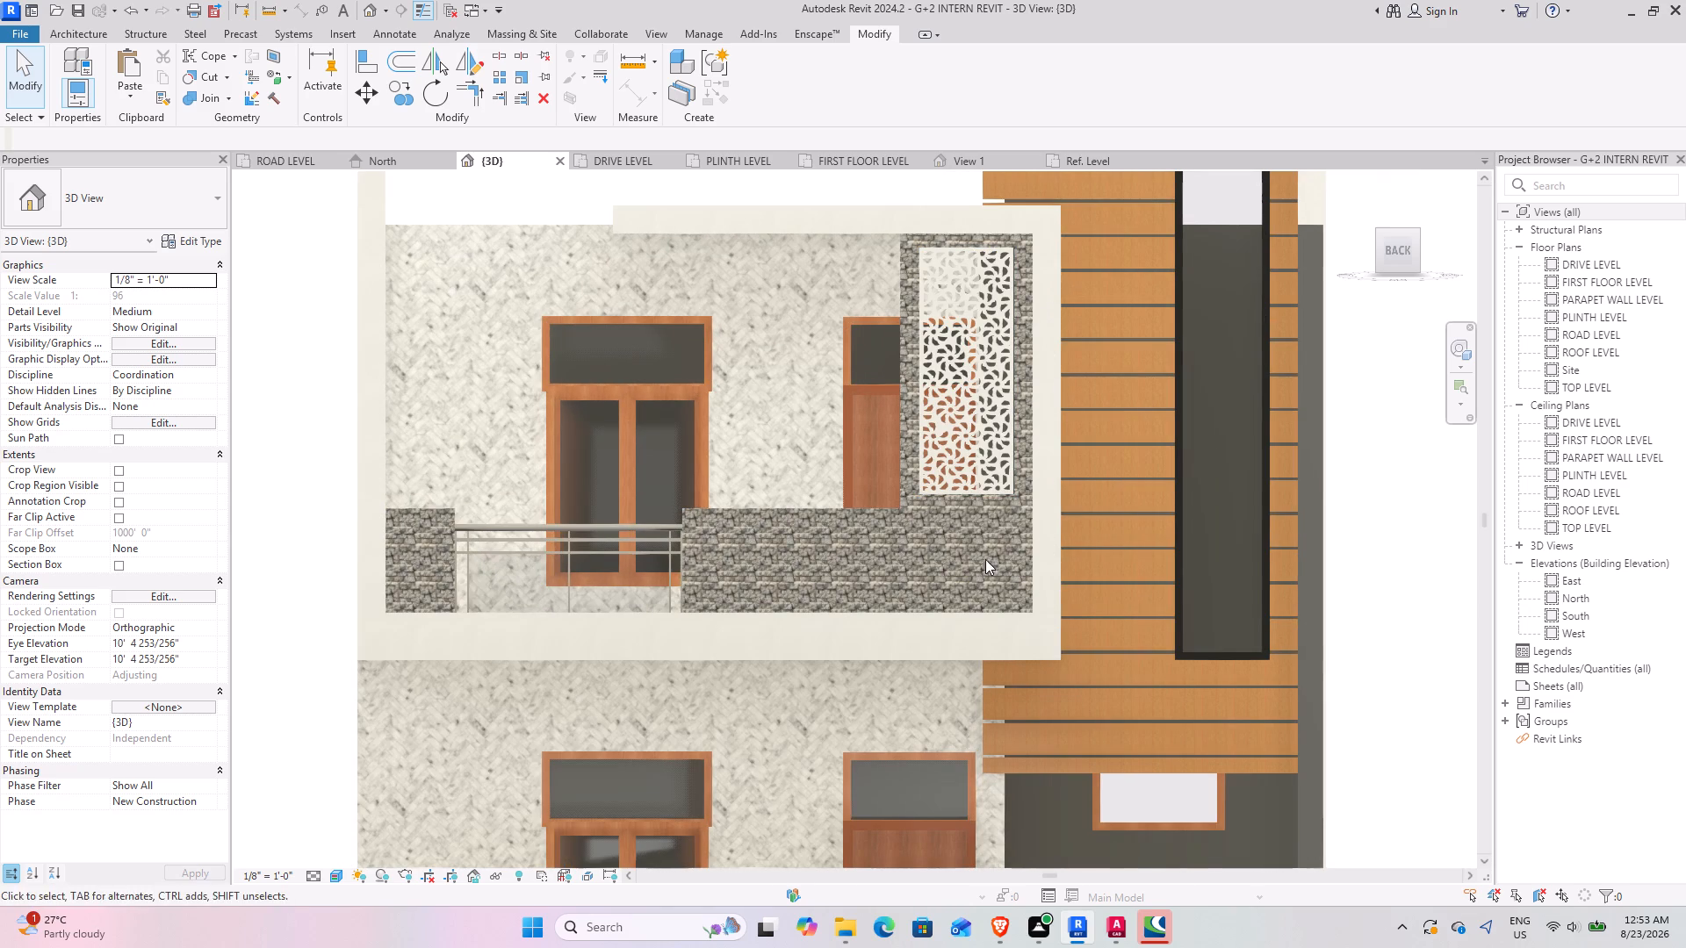
{"action": "scroll", "coordinate": [939, 347], "scroll_direction": "up", "scroll_amount": 12}
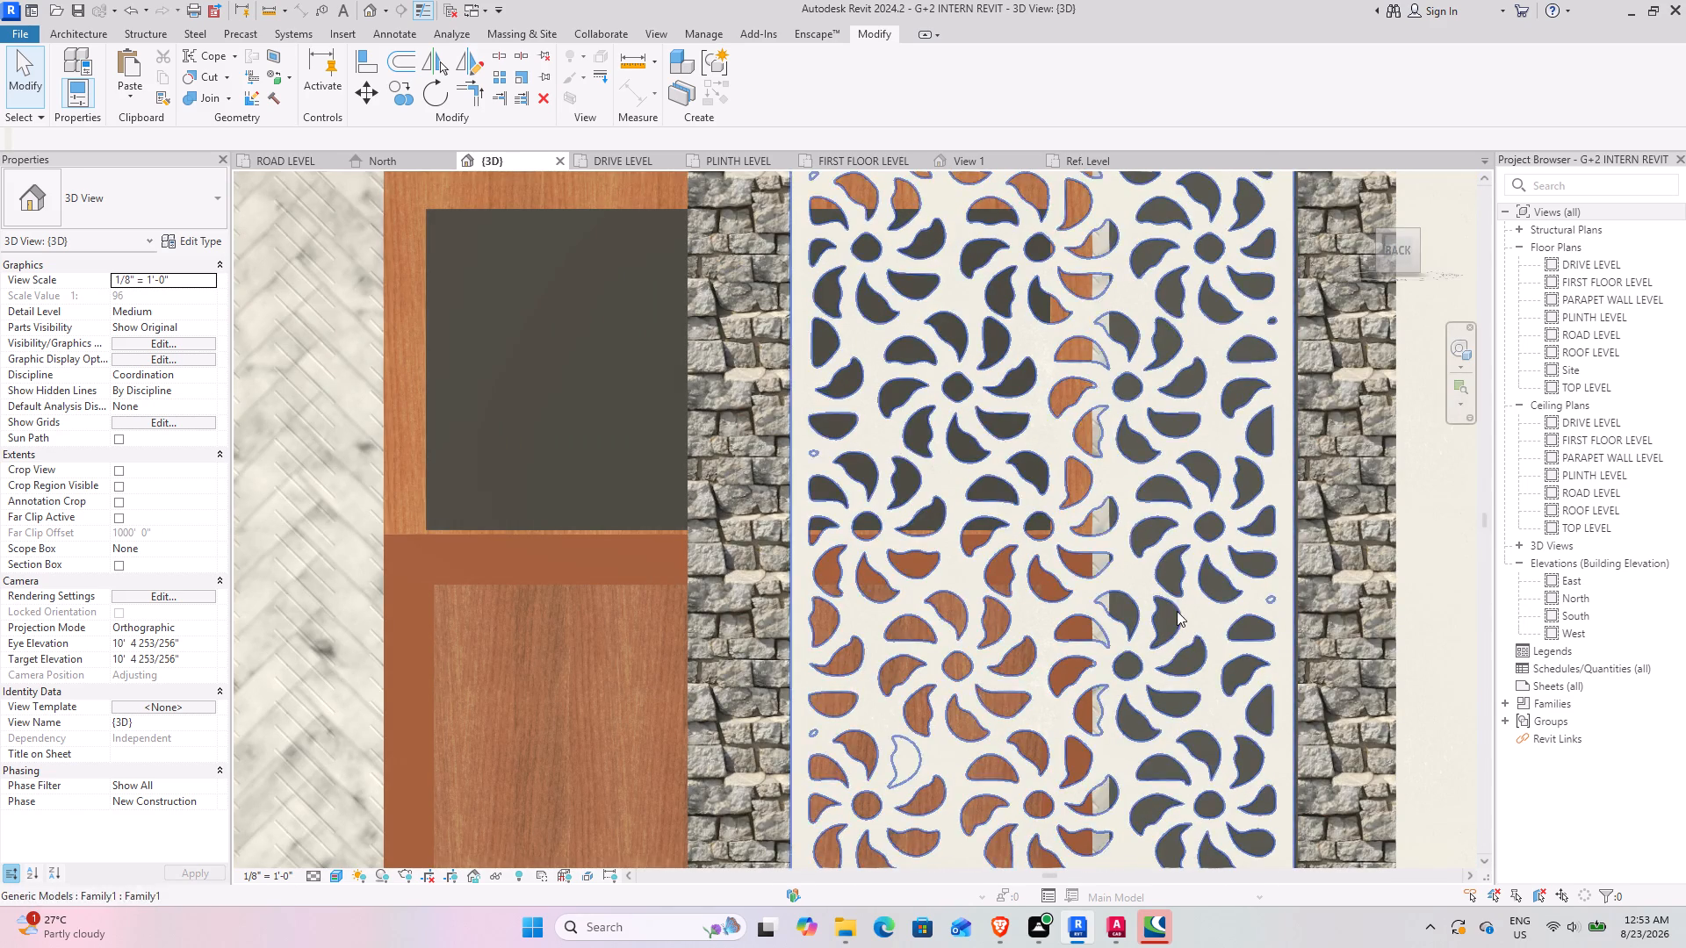
{"action": "scroll", "coordinate": [1013, 515], "scroll_direction": "down", "scroll_amount": 5}
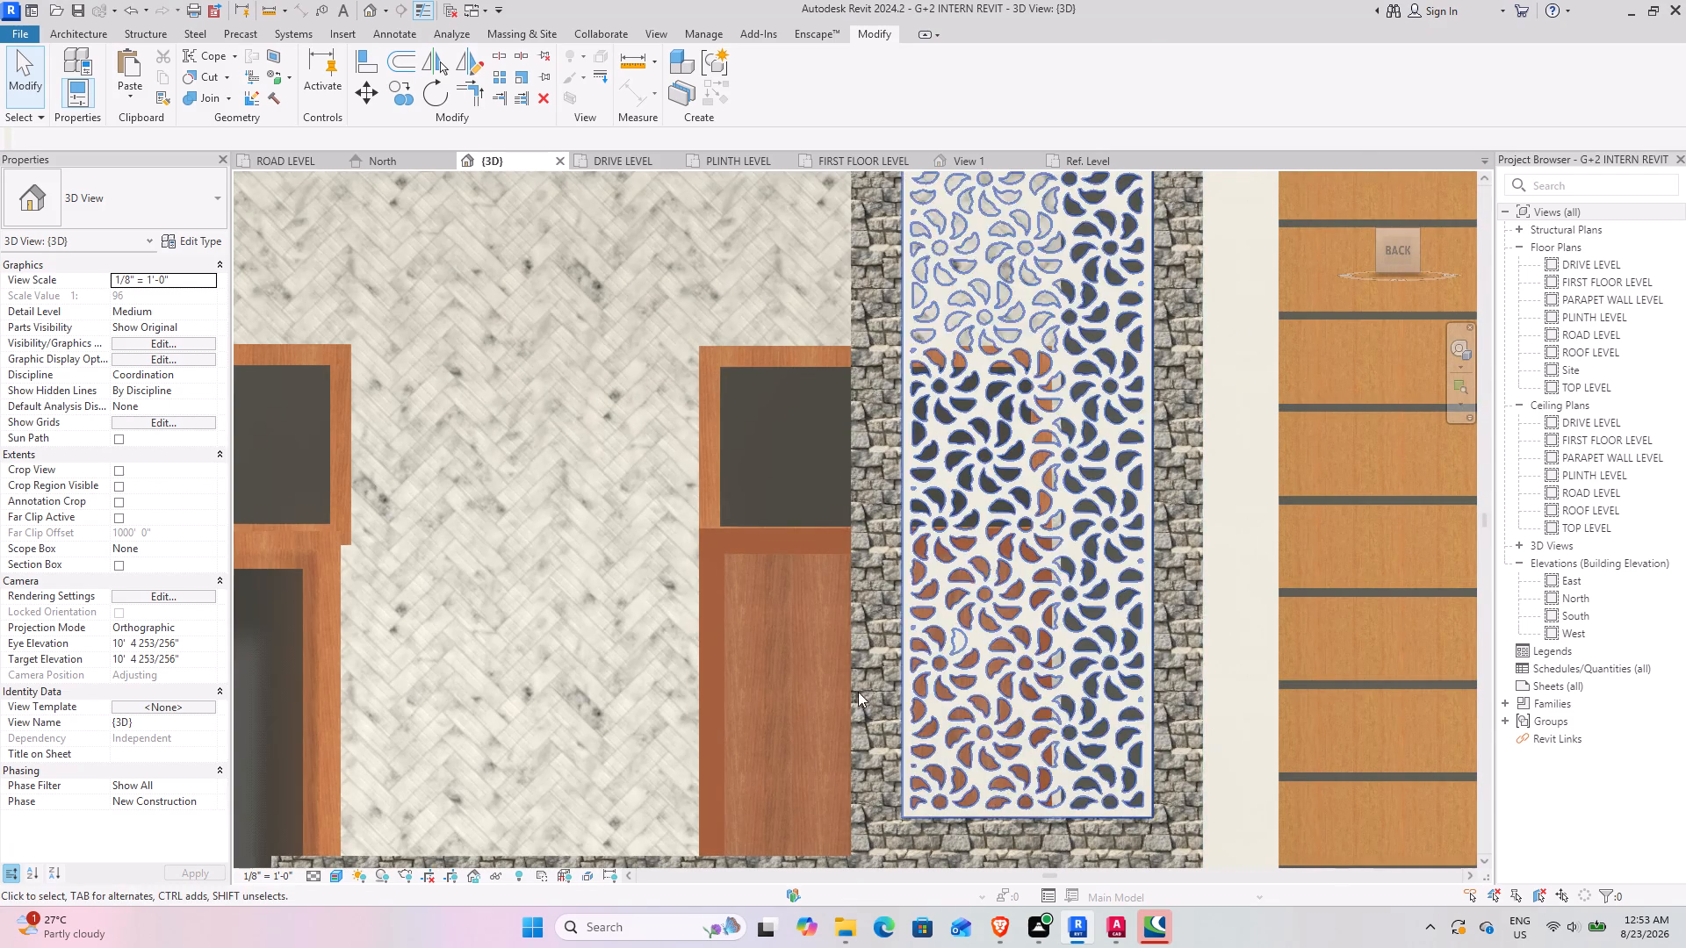
{"action": "scroll", "coordinate": [595, 417], "scroll_direction": "down", "scroll_amount": 5}
{"action": "middle_click_drag", "start_coordinate": [597, 421], "coordinate": [765, 488]}
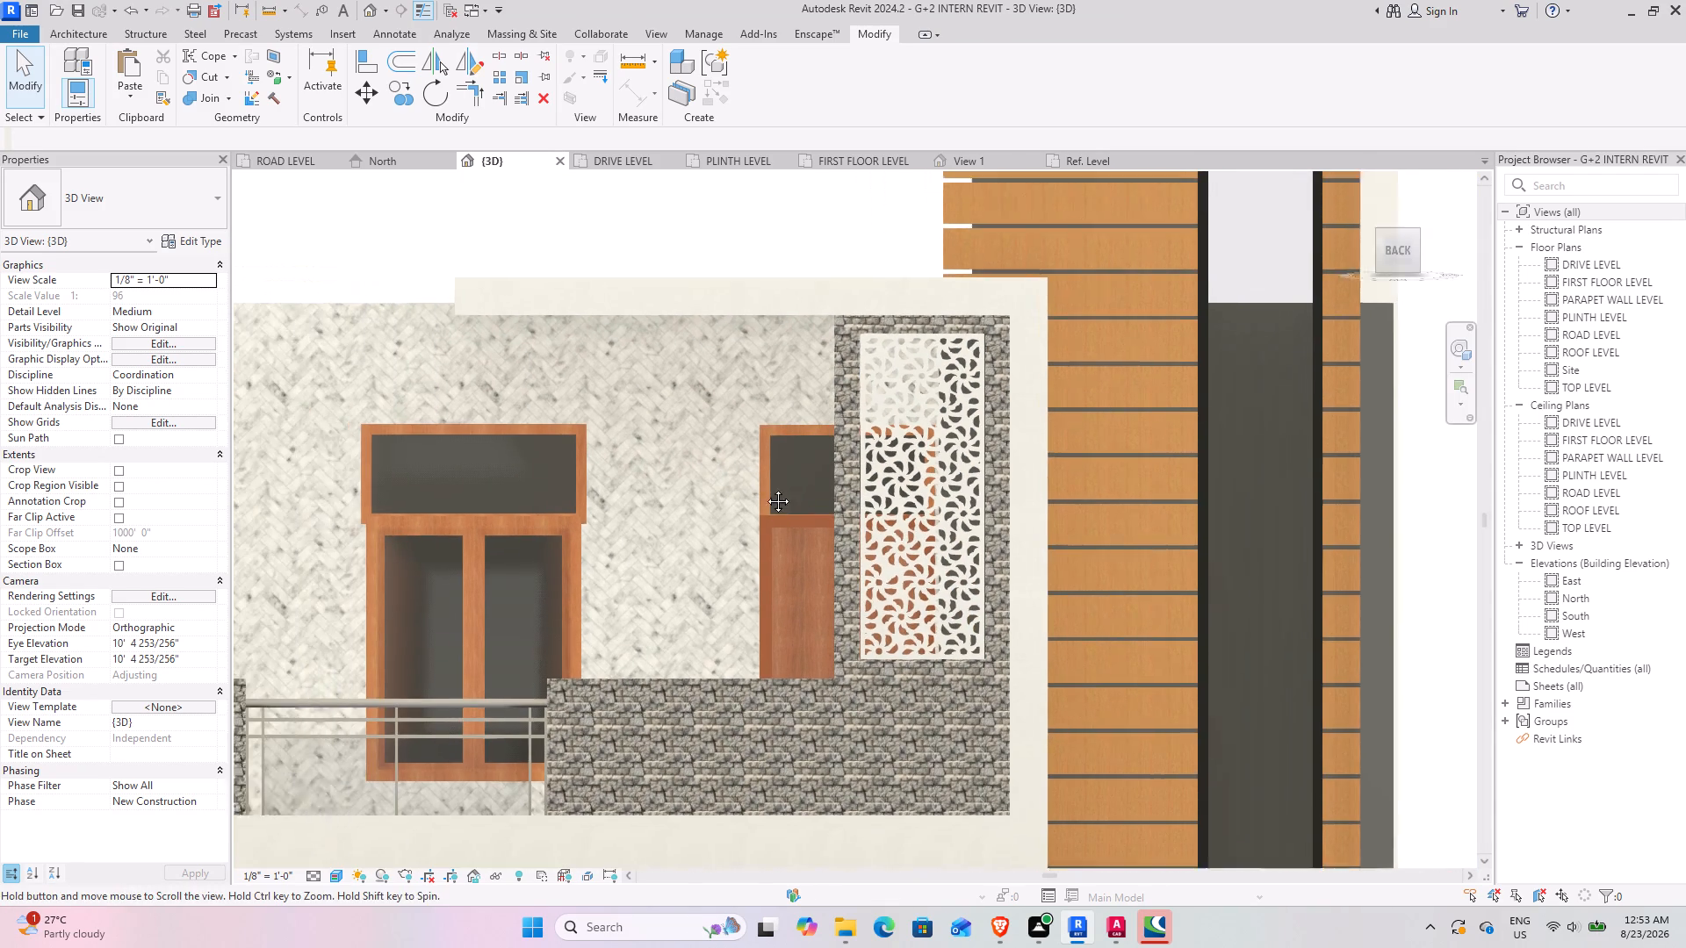
{"action": "middle_click_drag", "start_coordinate": [765, 488], "coordinate": [768, 490]}
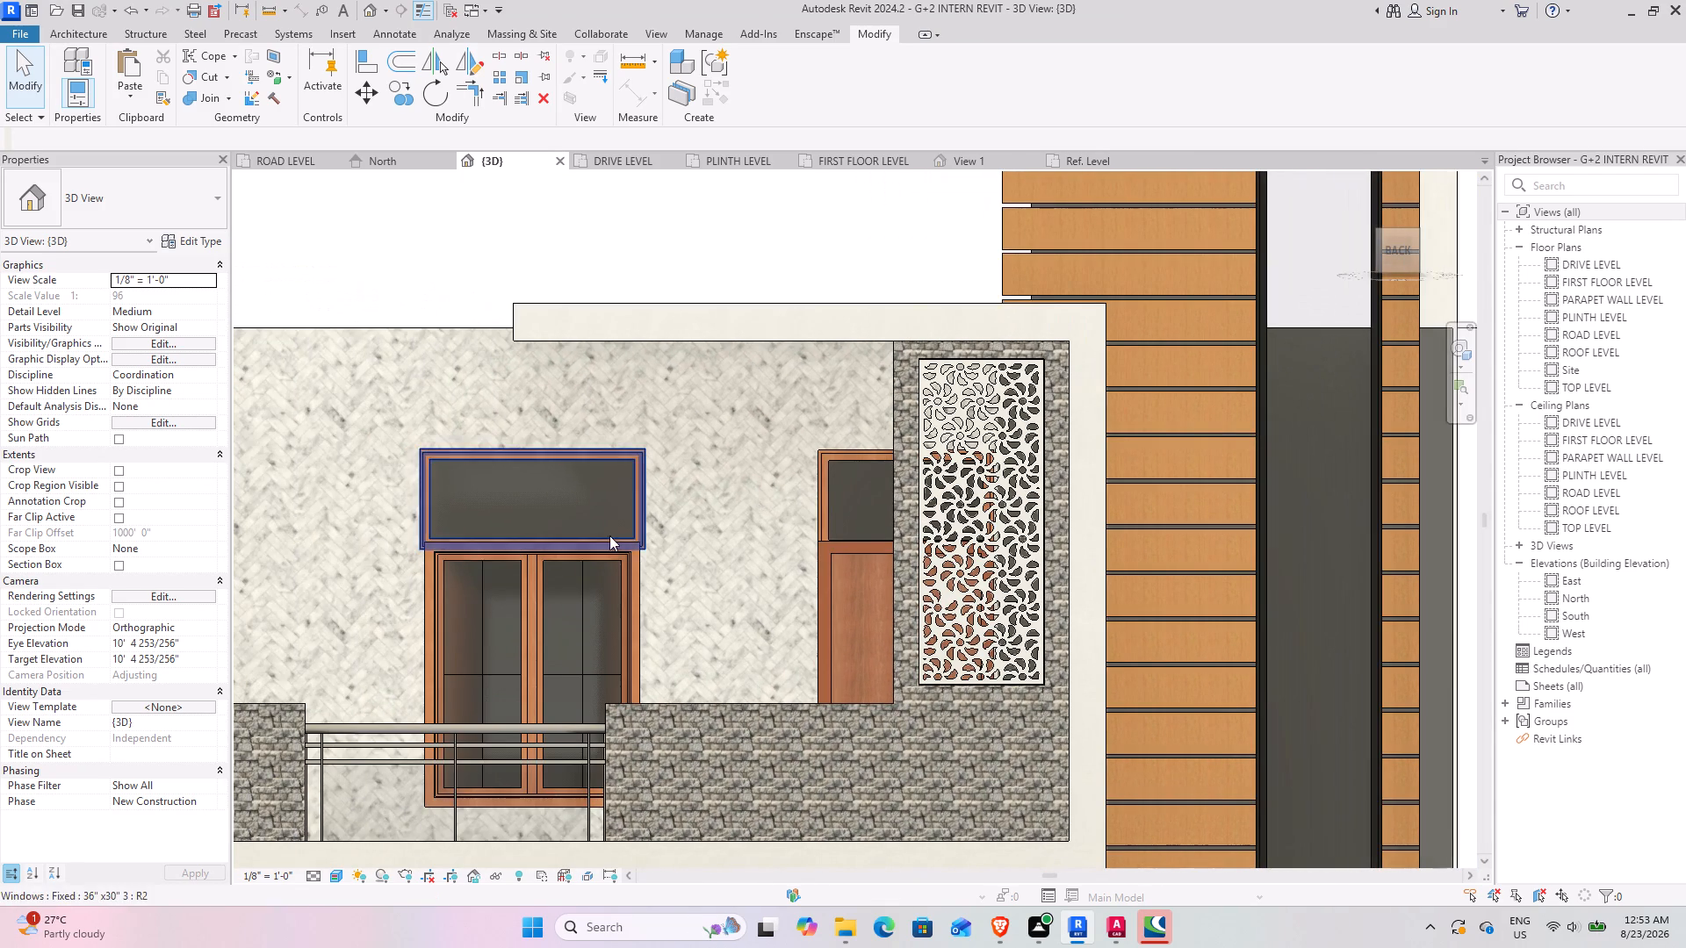
{"action": "scroll", "coordinate": [514, 428], "scroll_direction": "down", "scroll_amount": 3}
{"action": "middle_click_drag", "start_coordinate": [553, 384], "coordinate": [656, 528]}
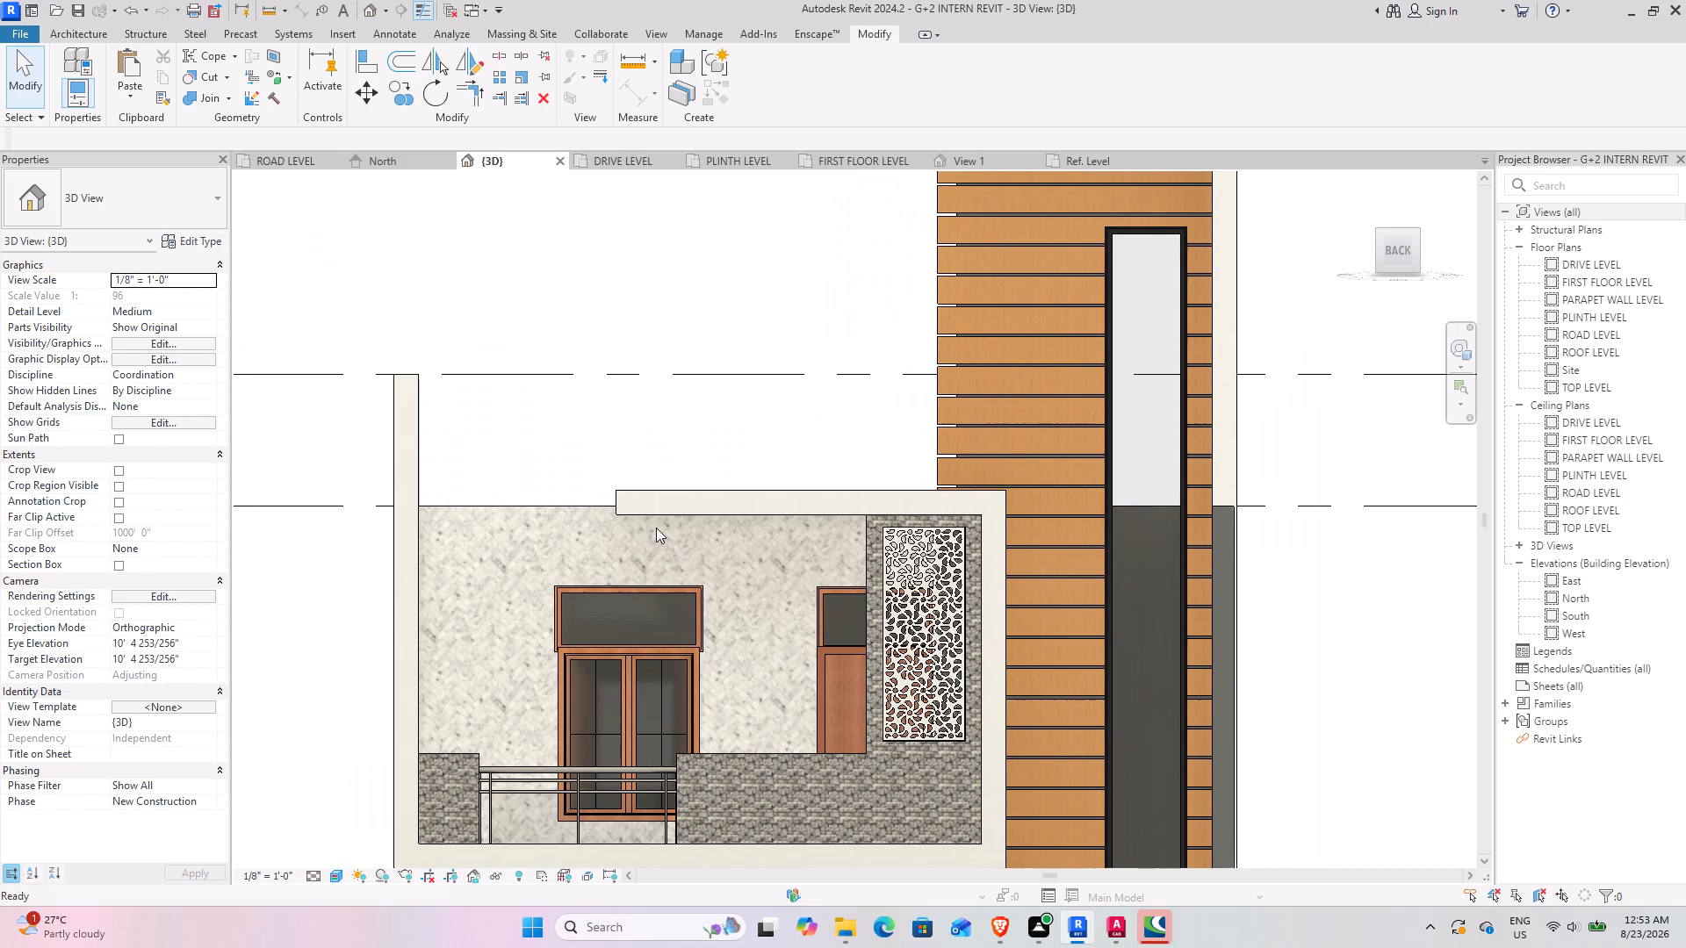
{"action": "middle_click_drag", "start_coordinate": [613, 423], "coordinate": [637, 503]}
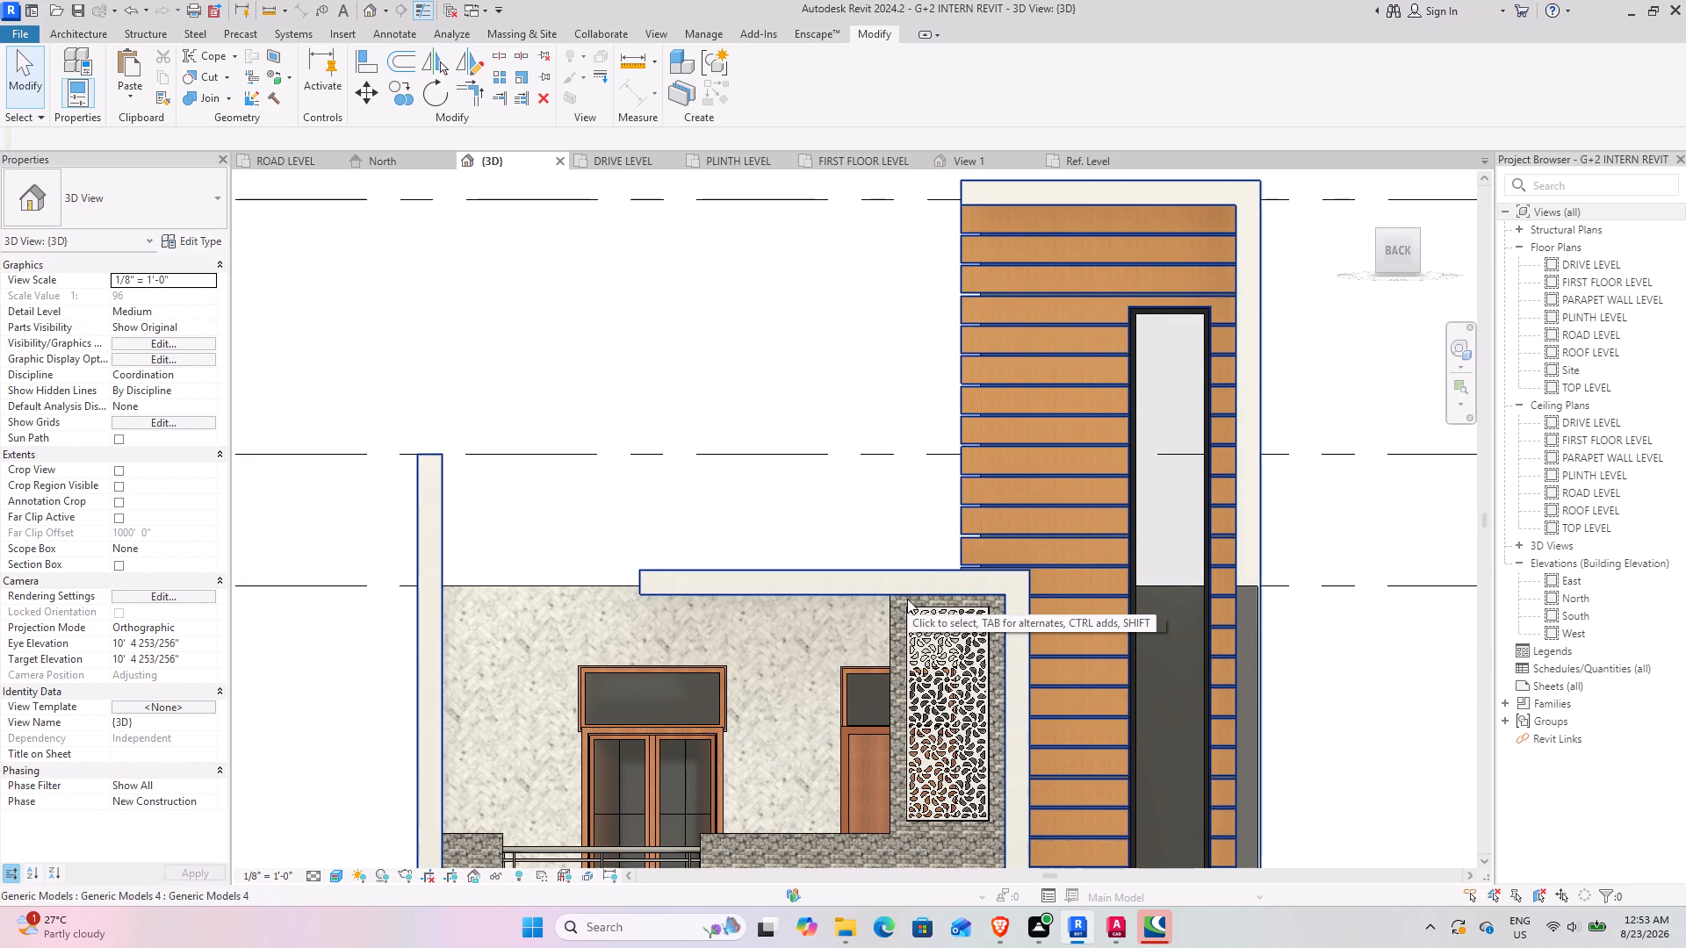
{"action": "middle_click_drag", "start_coordinate": [838, 553], "coordinate": [804, 470]}
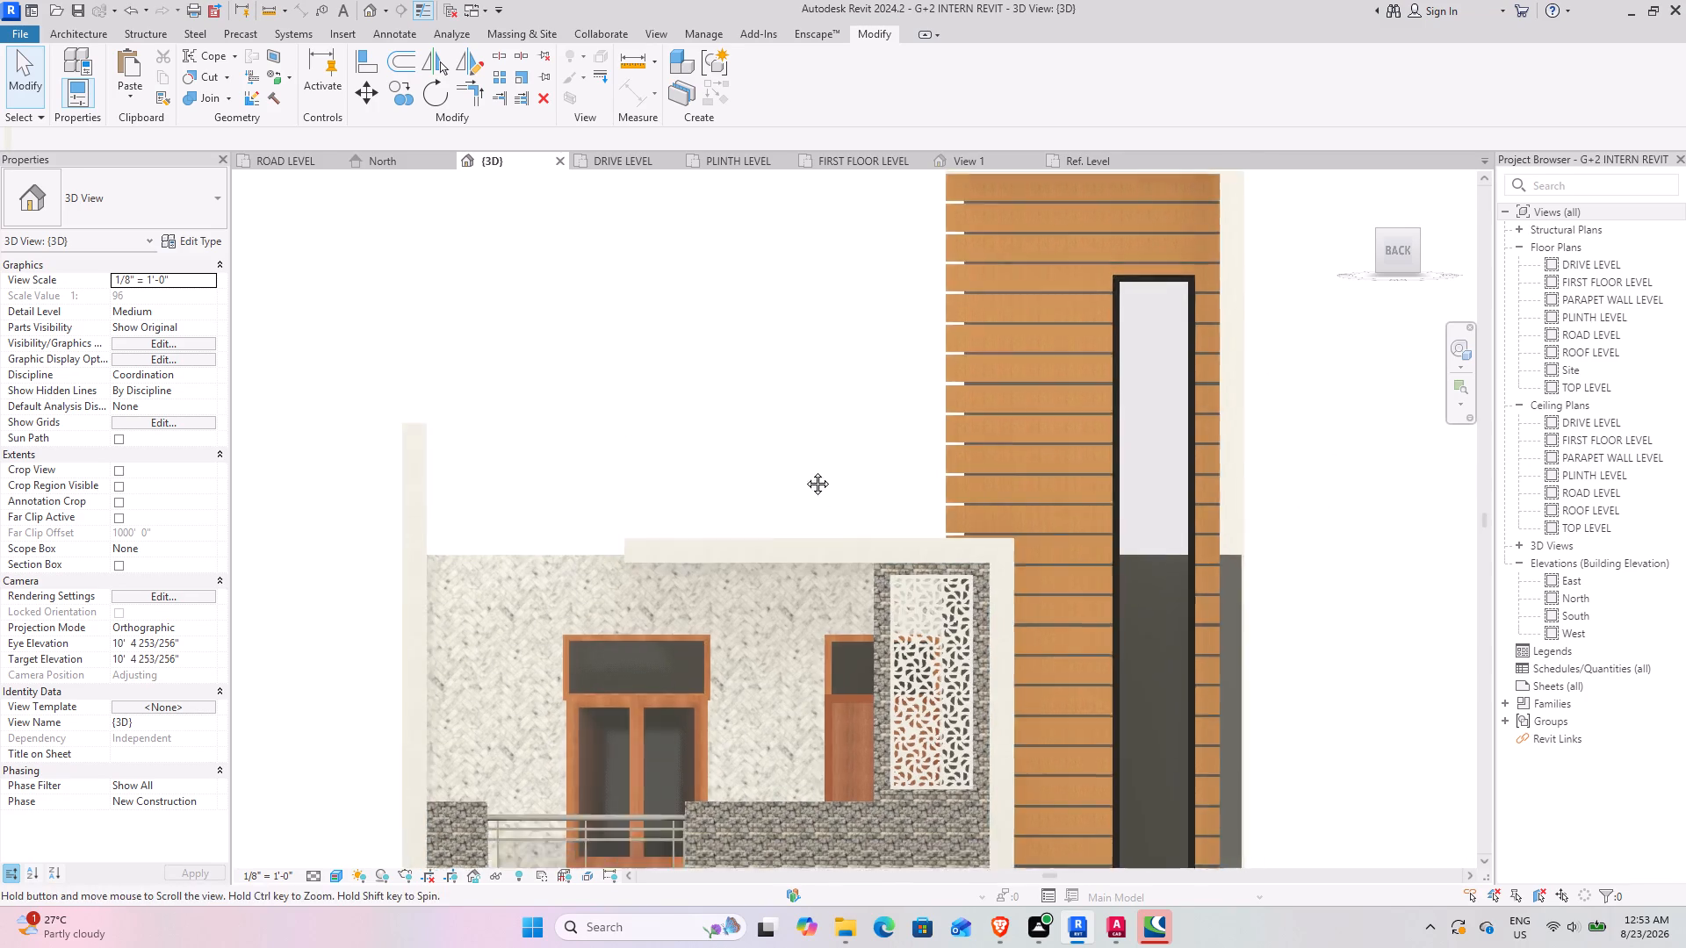
{"action": "middle_click_drag", "start_coordinate": [804, 470], "coordinate": [784, 414]}
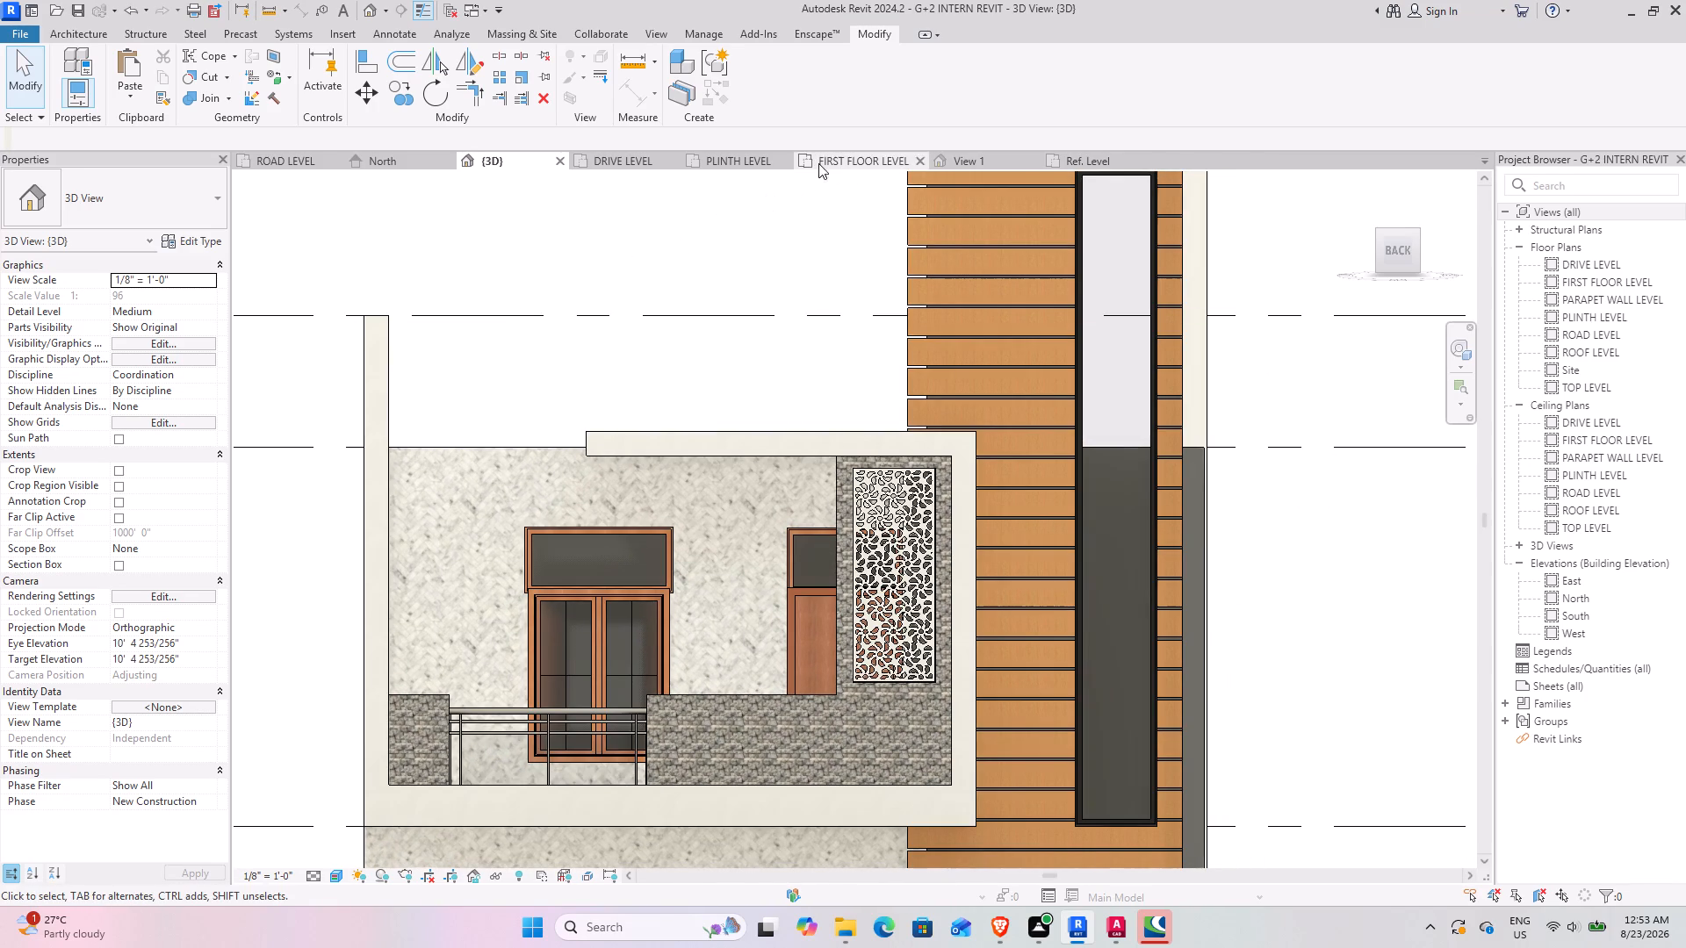
Open the ROOF LEVEL floor plan at the back balcony slab.
{"action": "left_click", "coordinate": [306, 157]}
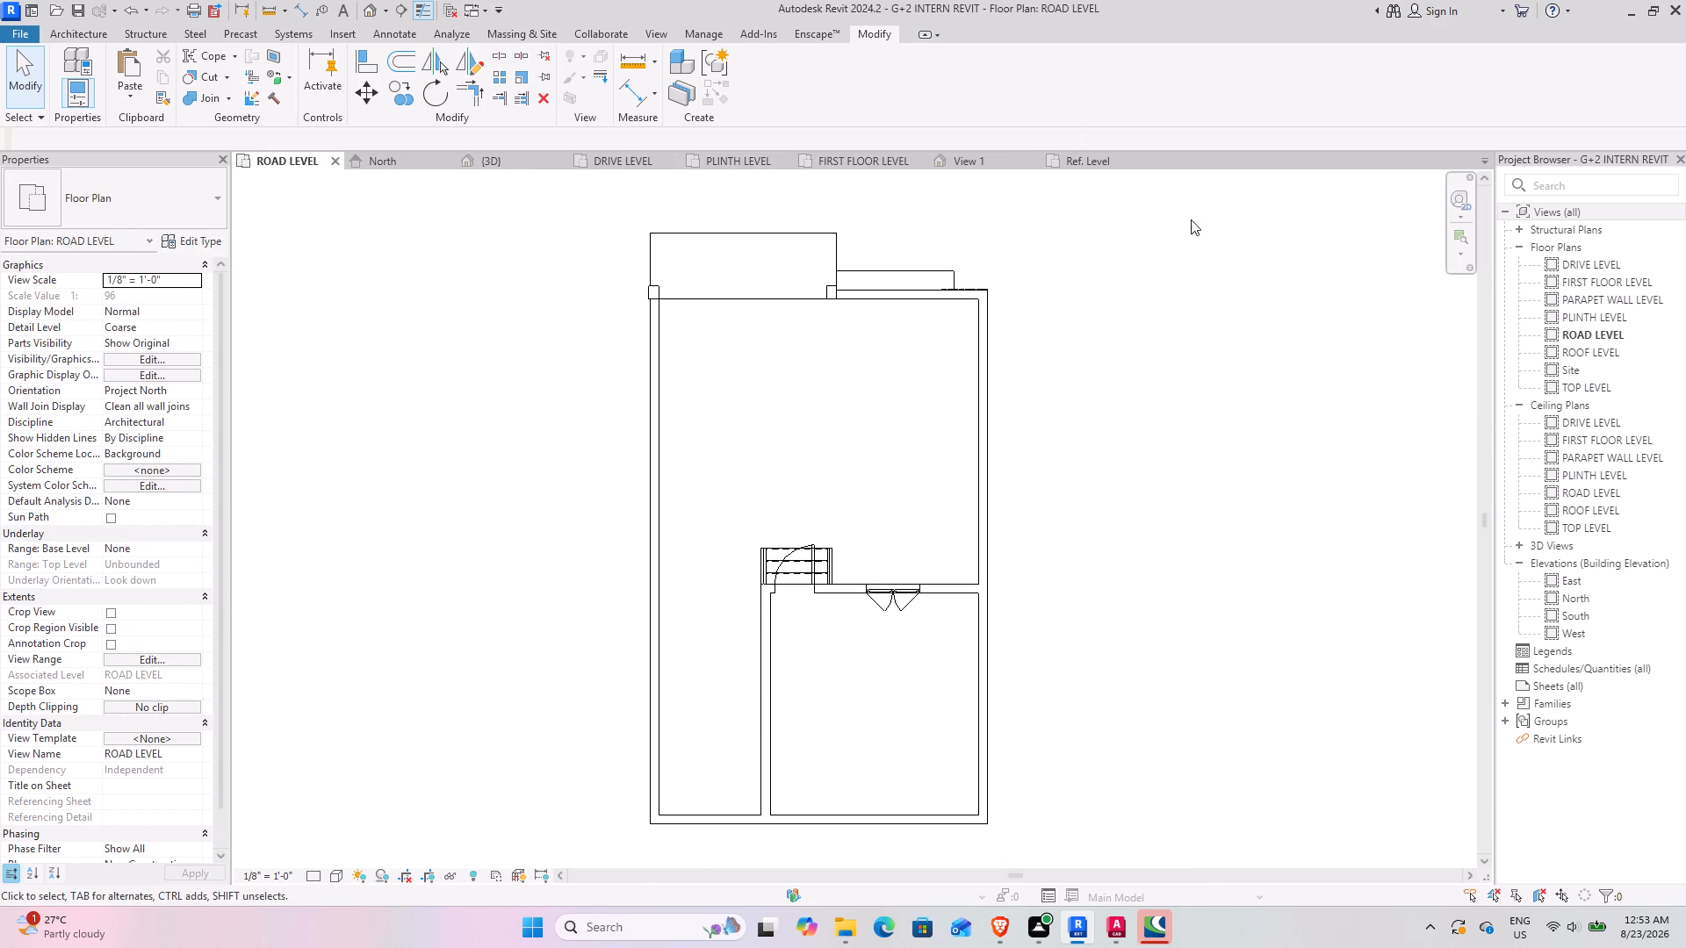
{"action": "double_click", "coordinate": [1604, 346]}
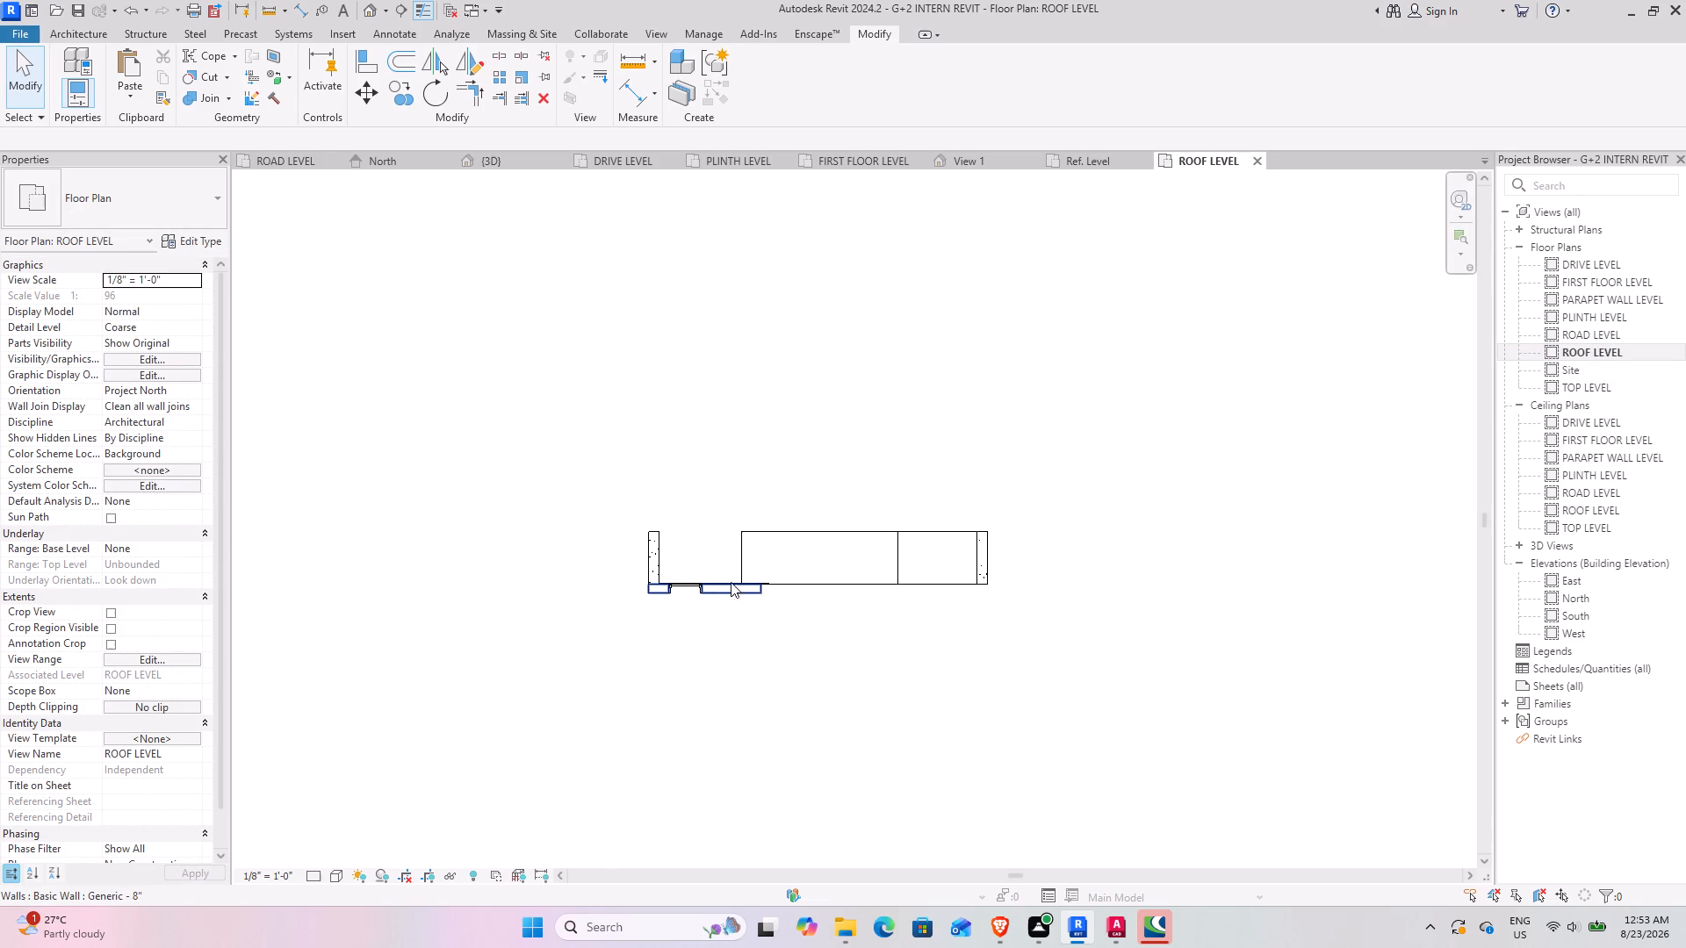
{"action": "scroll", "coordinate": [725, 580], "scroll_direction": "up", "scroll_amount": 10}
{"action": "scroll", "coordinate": [835, 493], "scroll_direction": "up", "scroll_amount": 1}
{"action": "middle_click_drag", "start_coordinate": [835, 492], "coordinate": [499, 484]}
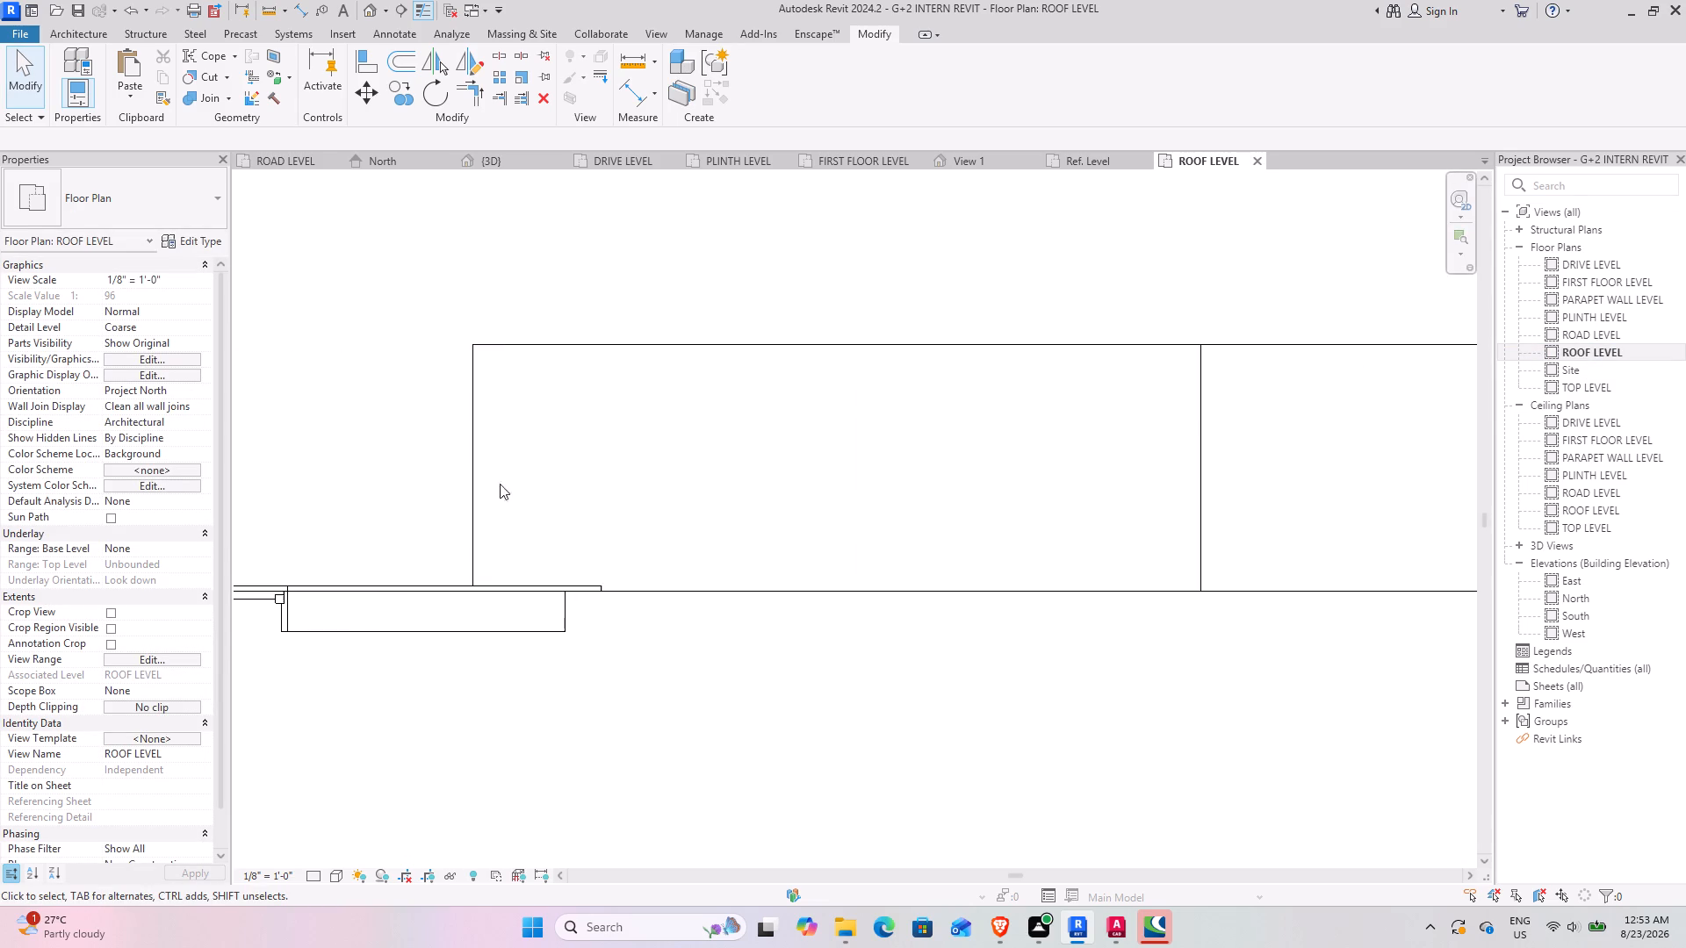
{"action": "scroll", "coordinate": [596, 461], "scroll_direction": "down", "scroll_amount": 4}
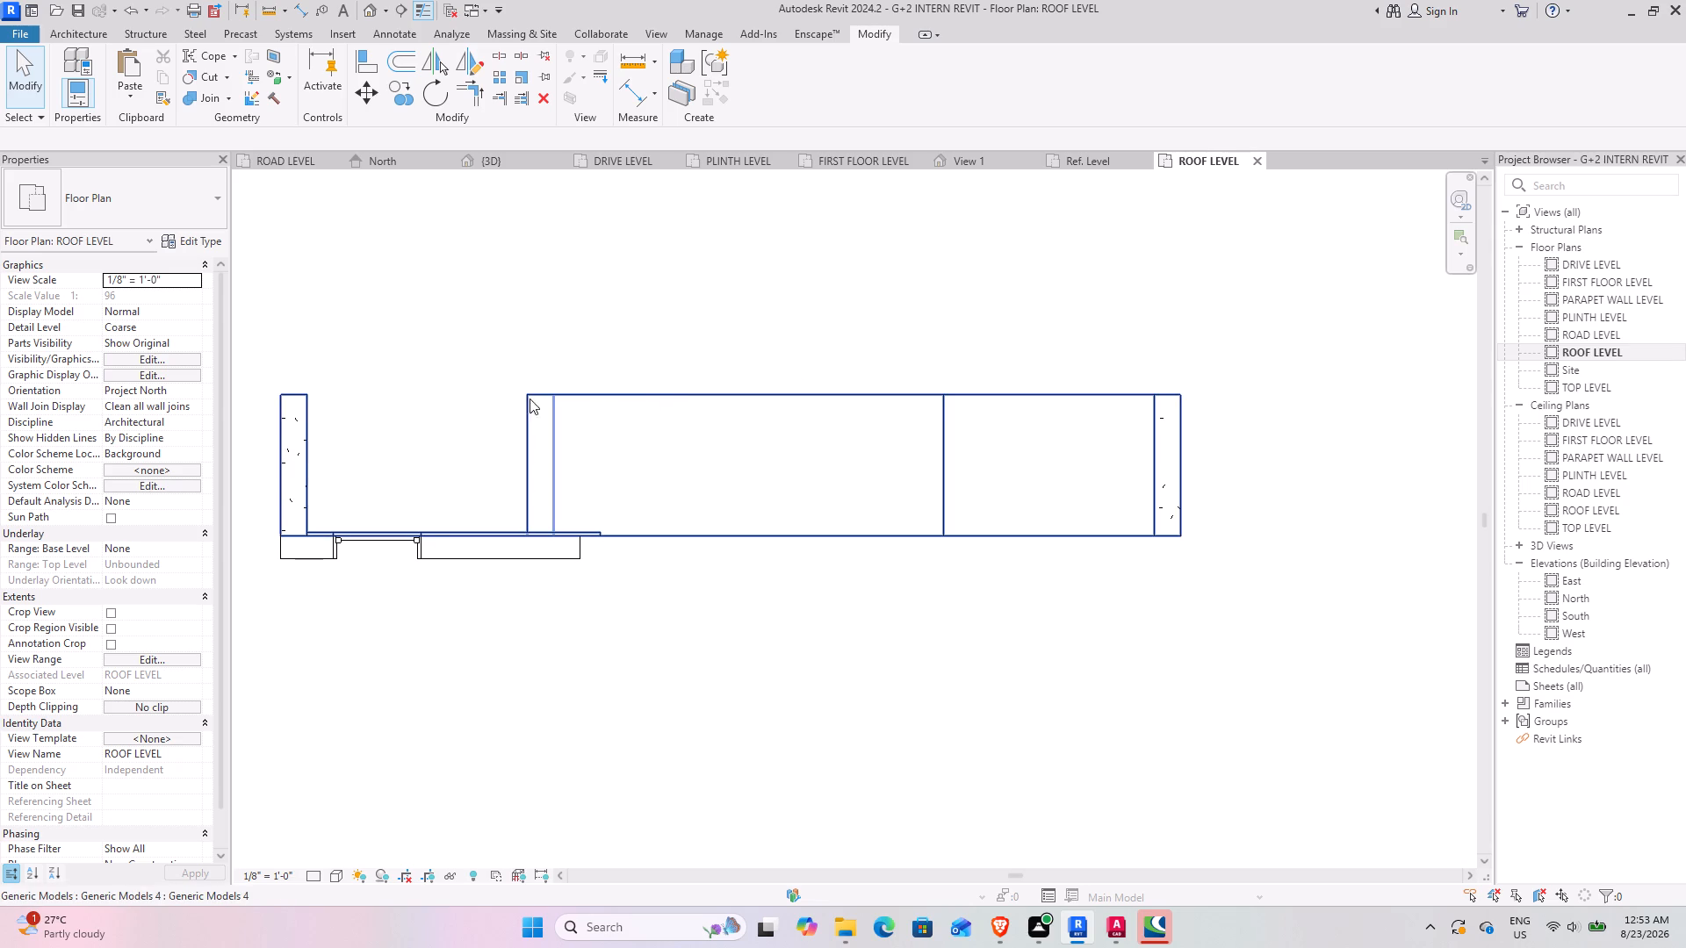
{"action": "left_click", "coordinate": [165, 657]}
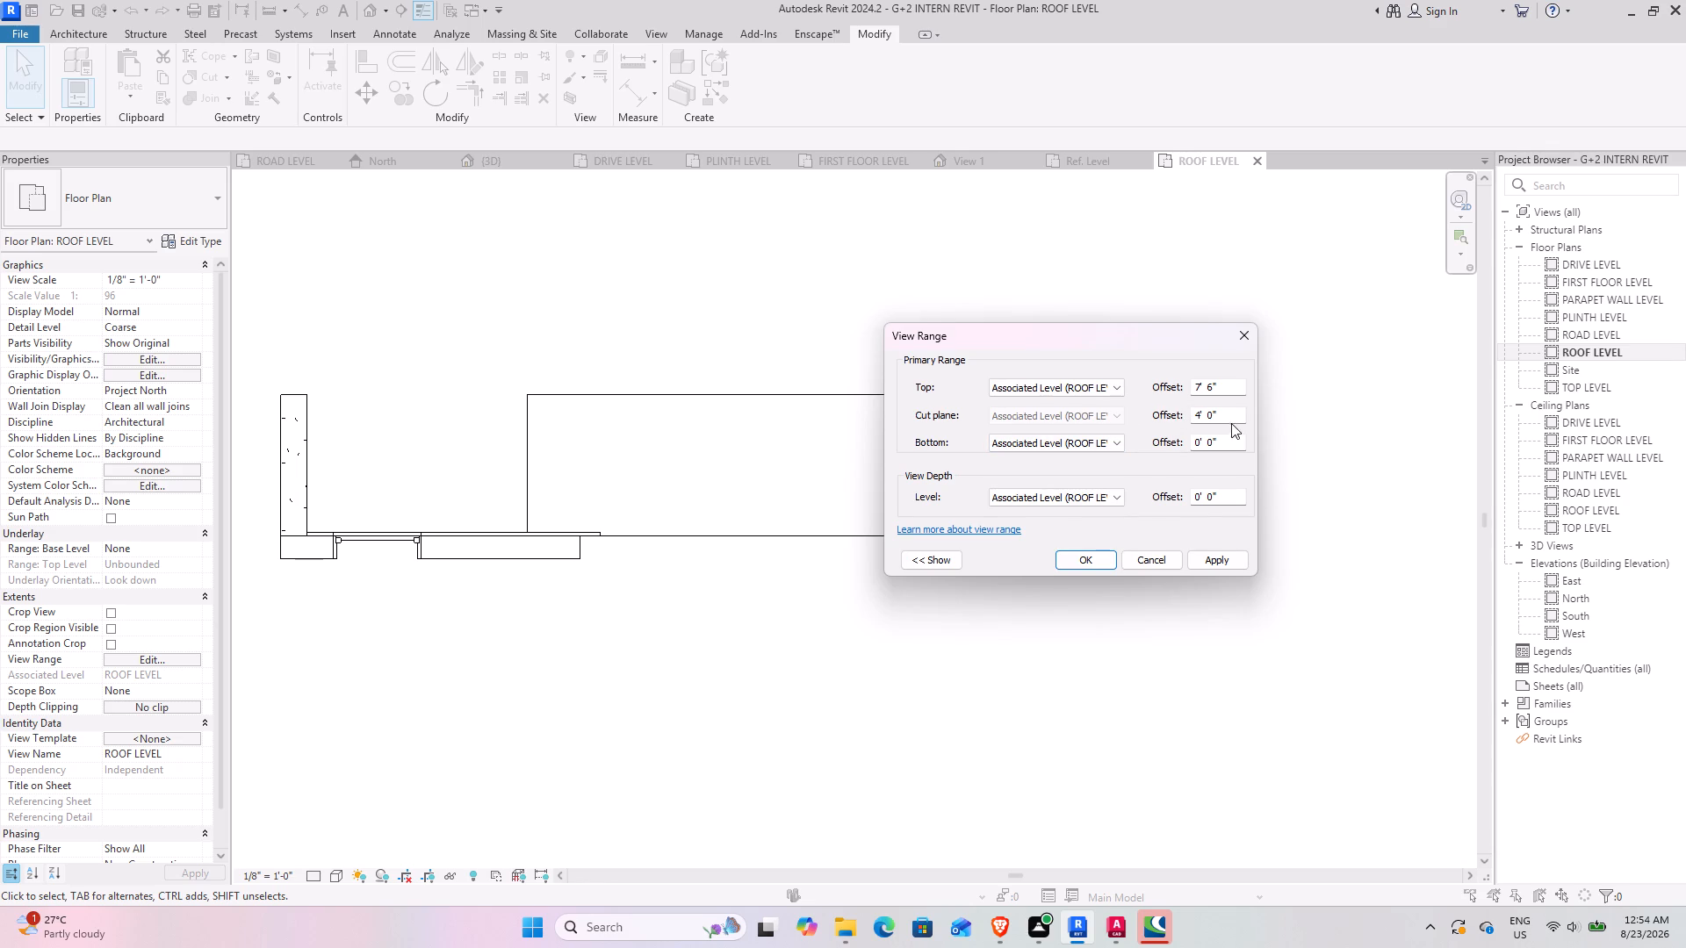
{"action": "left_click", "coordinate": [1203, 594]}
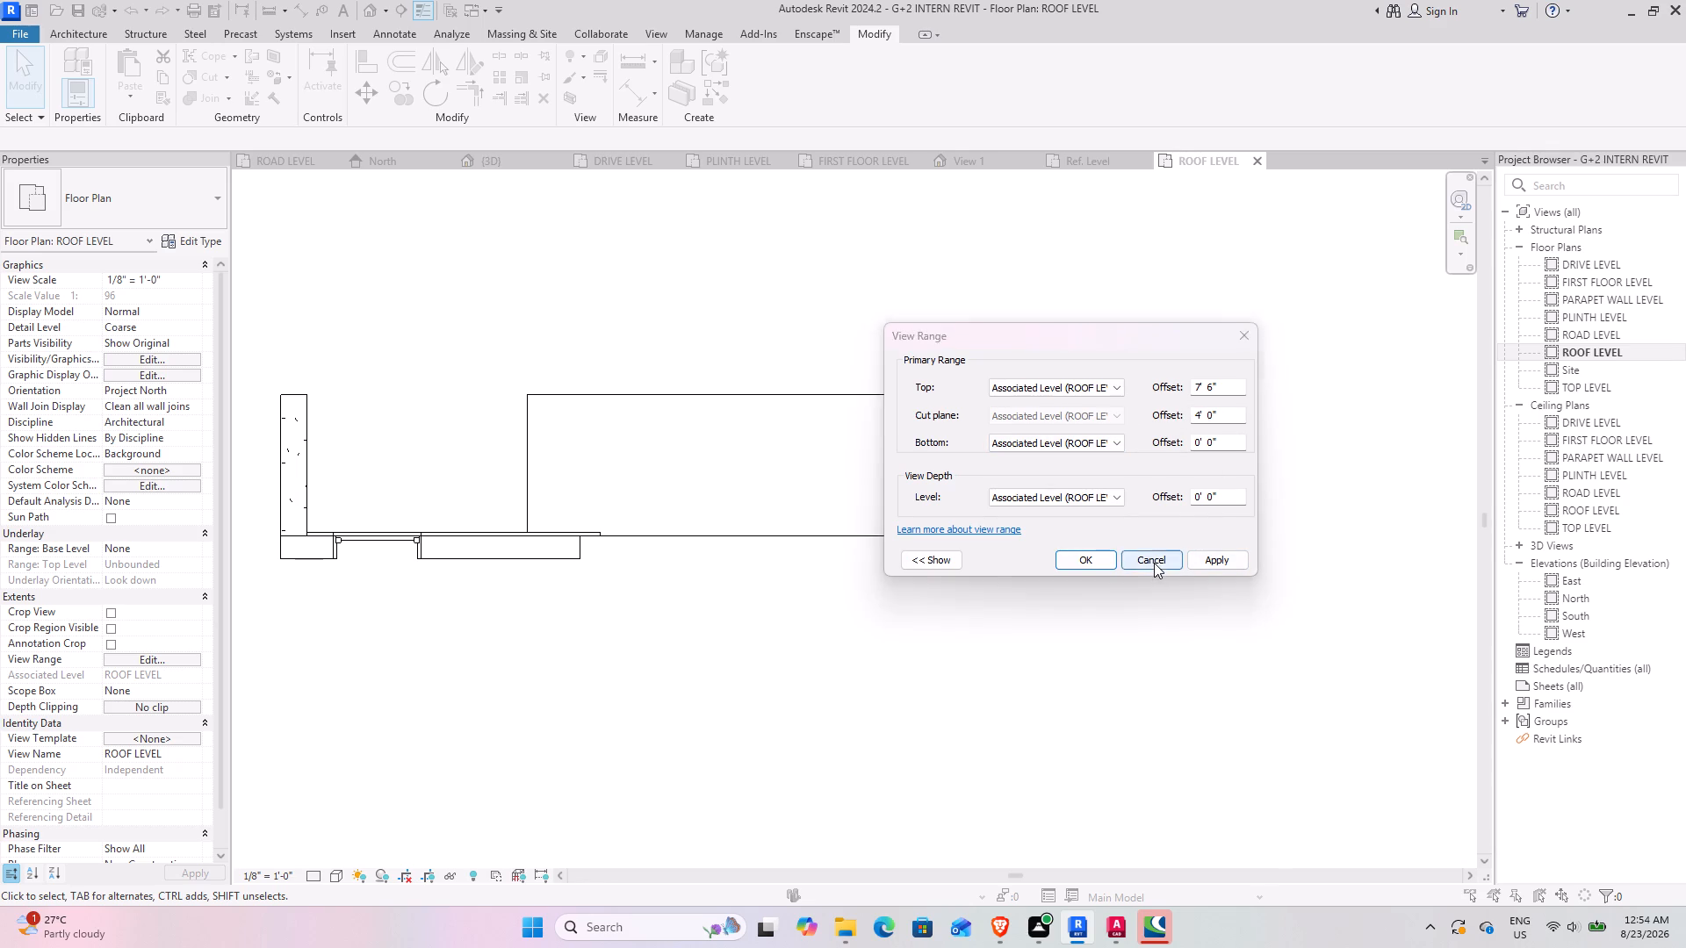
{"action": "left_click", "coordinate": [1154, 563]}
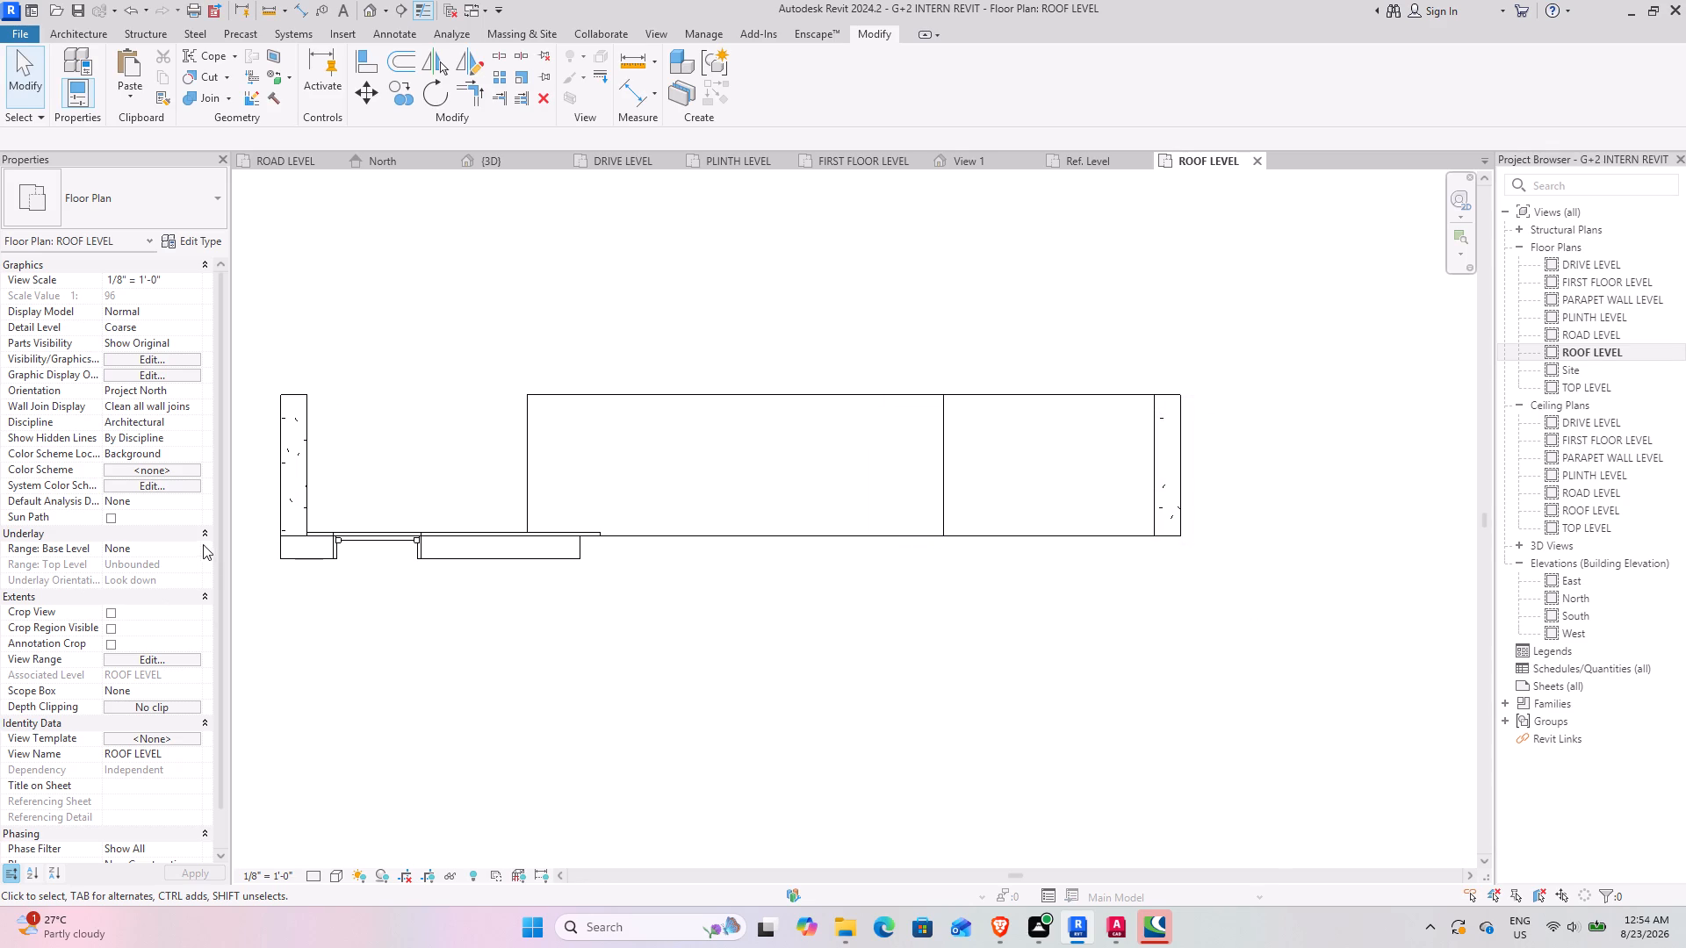
Set the ROOF LEVEL plan's underlay base level to FIRST FLOOR LEVEL.
{"action": "left_click", "coordinate": [192, 549]}
{"action": "left_click", "coordinate": [148, 614]}
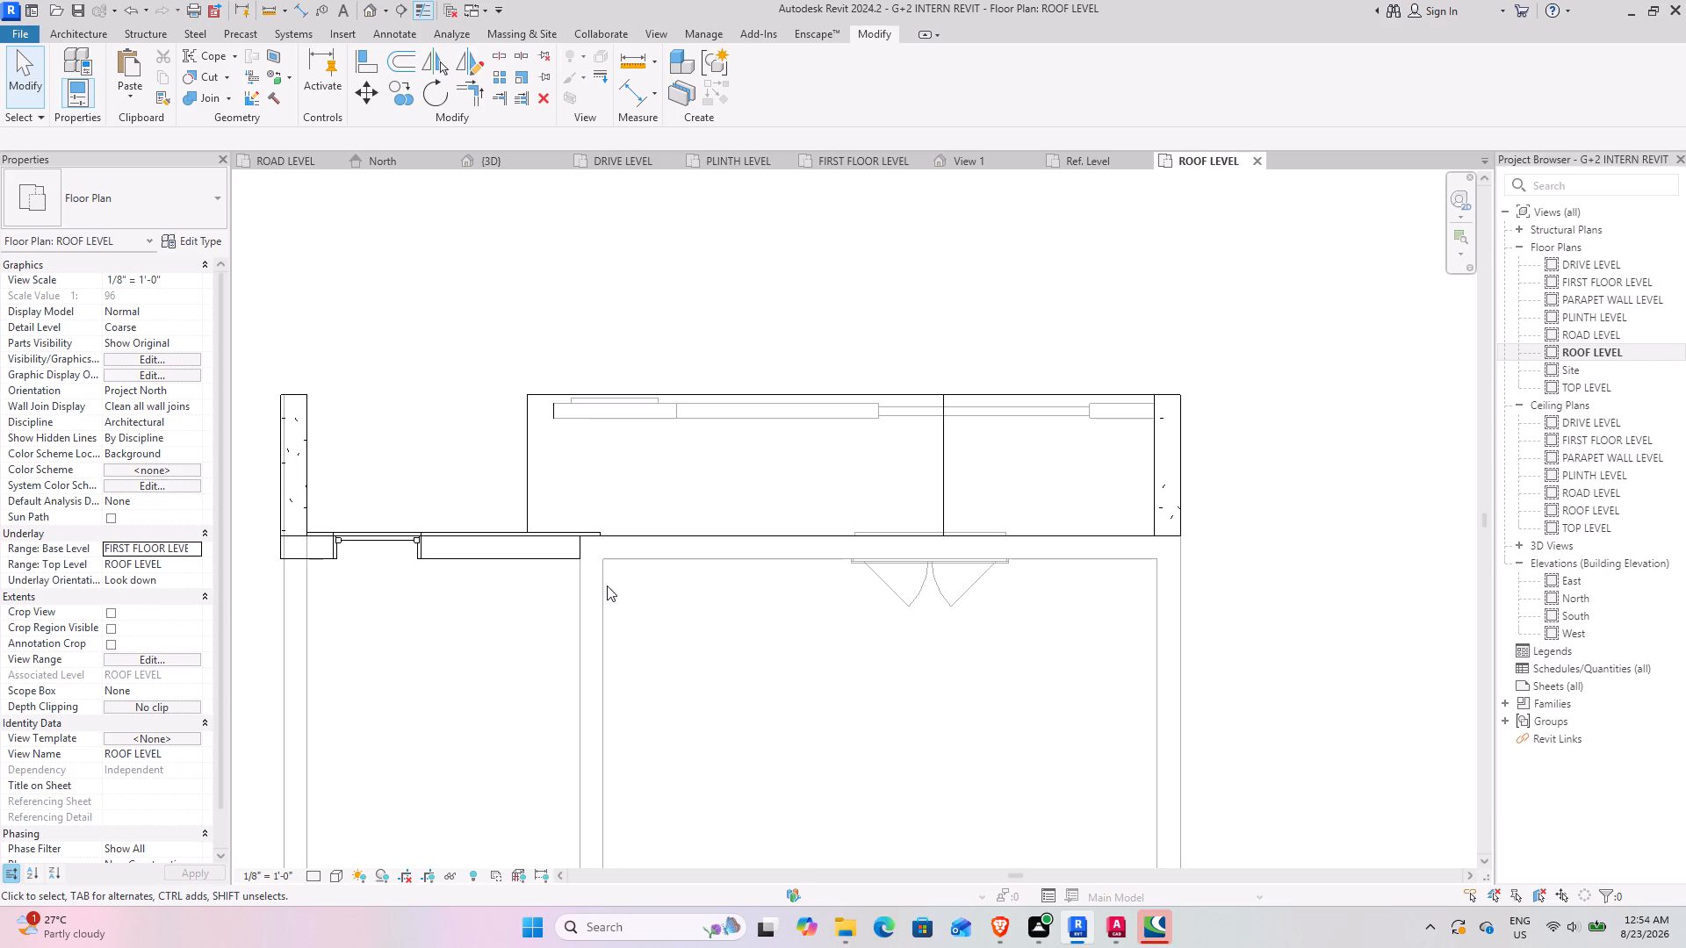
{"action": "left_click", "coordinate": [702, 643]}
{"action": "scroll", "coordinate": [793, 367], "scroll_direction": "up", "scroll_amount": 5}
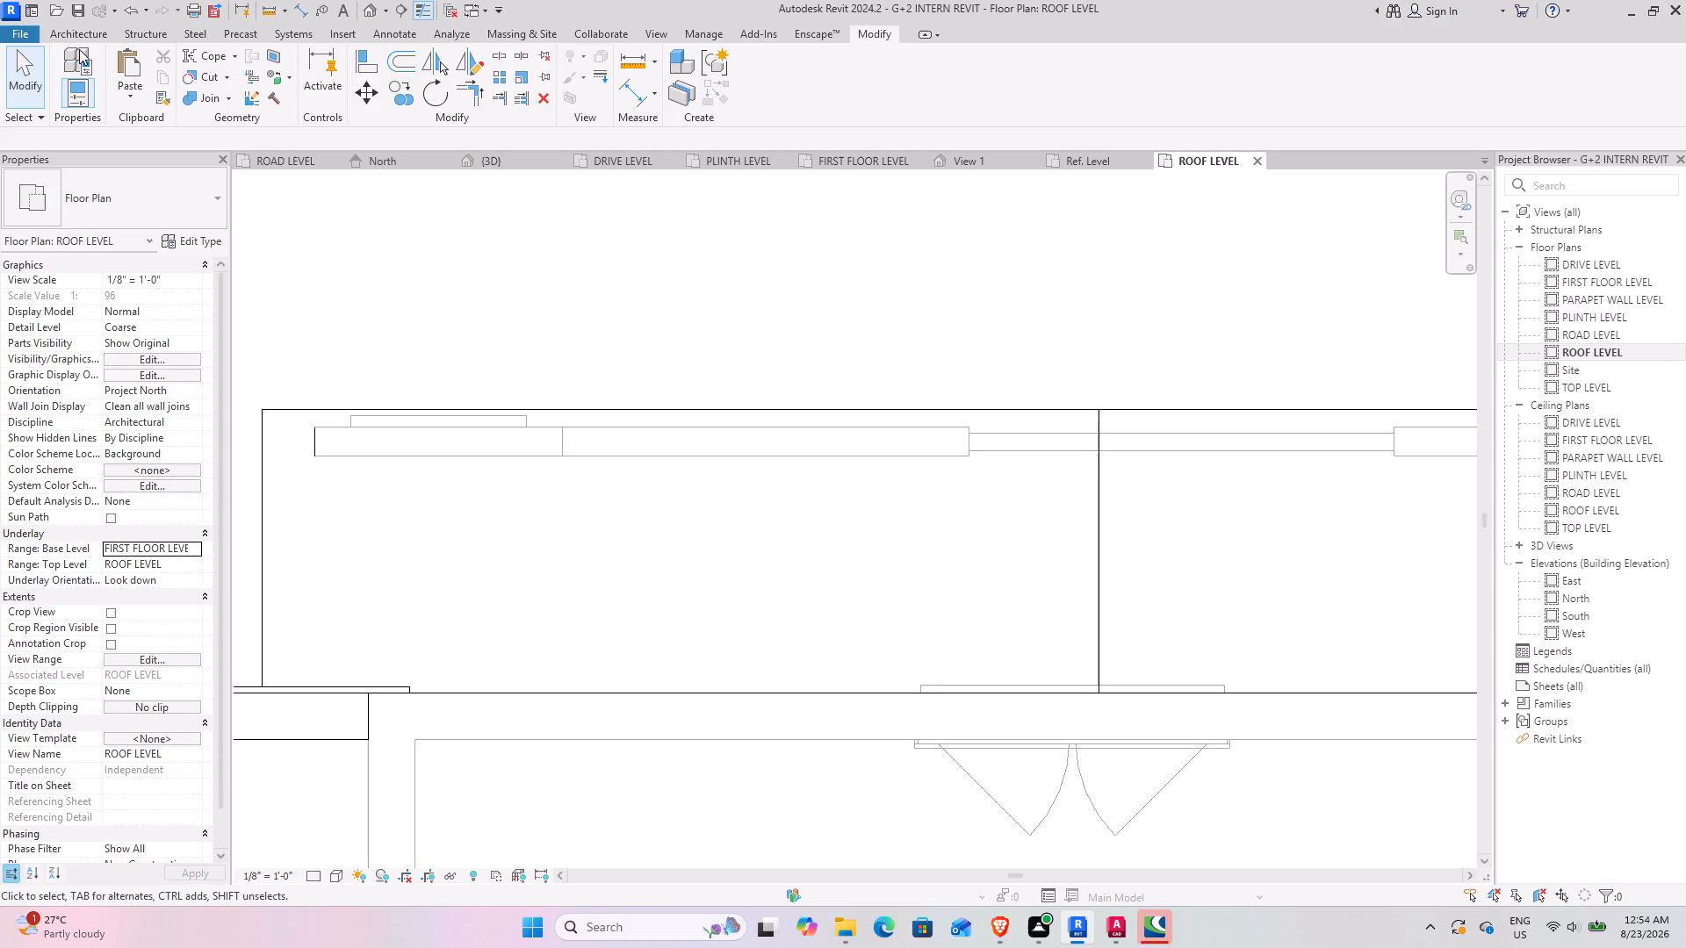
Start a wall in the ROOF LEVEL plan, choose type Interior - 4 7/8" Partition (1-hr) 2 and reset the wall constraints.
{"action": "left_click", "coordinate": [68, 29]}
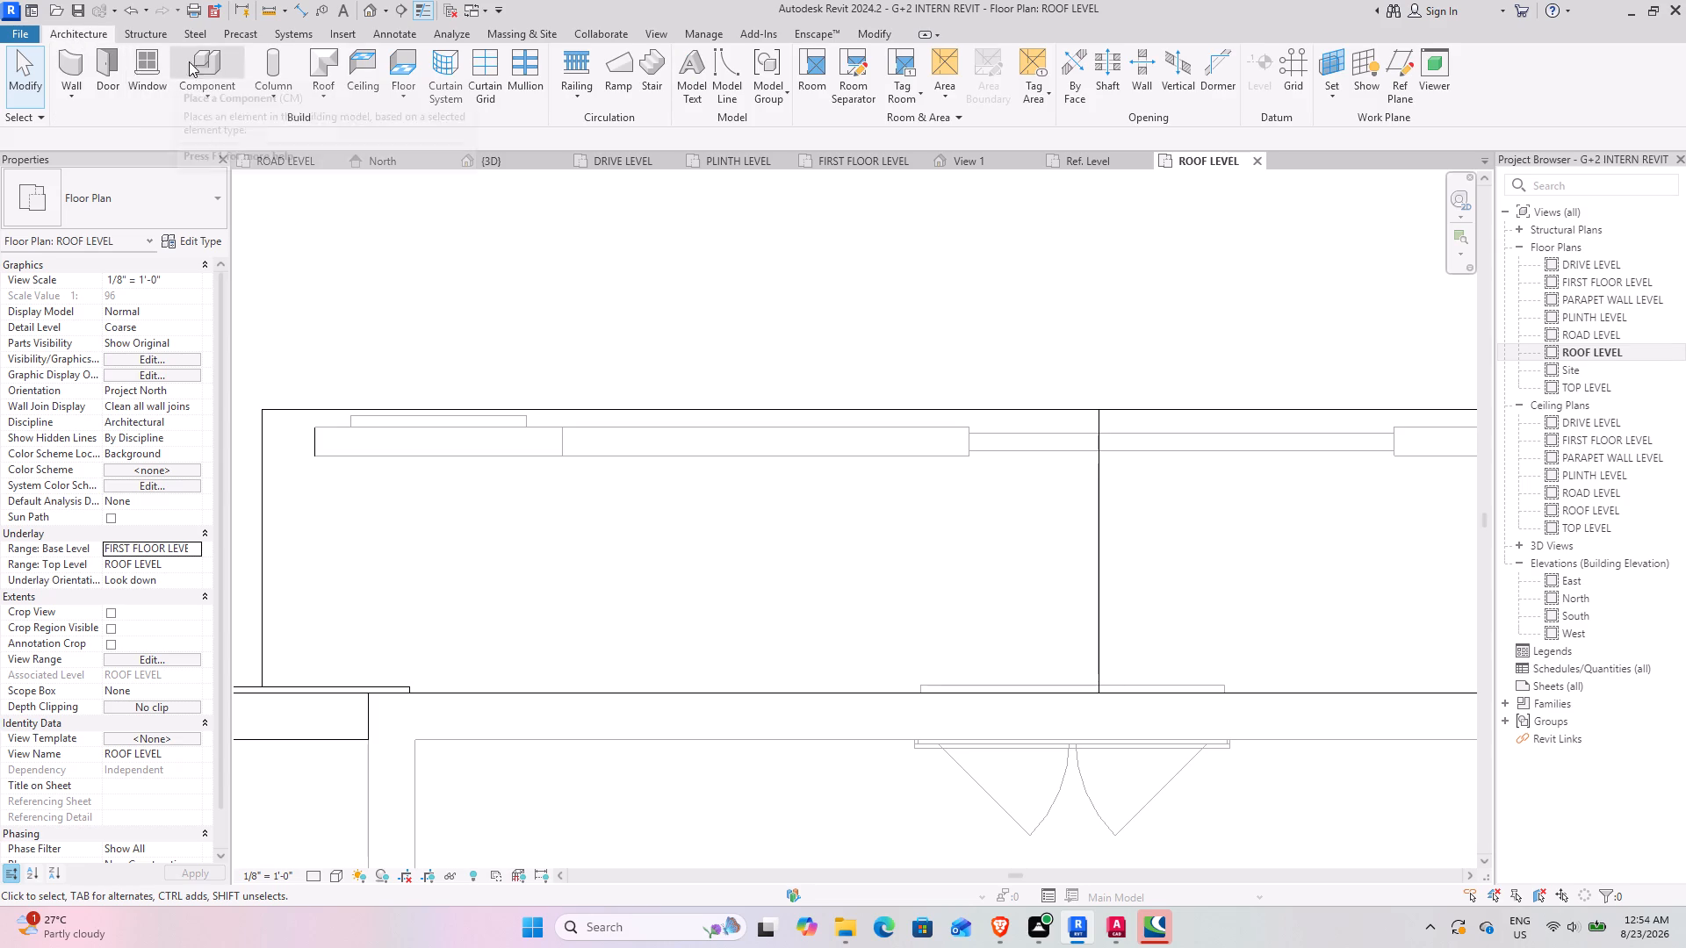
{"action": "left_click", "coordinate": [80, 69]}
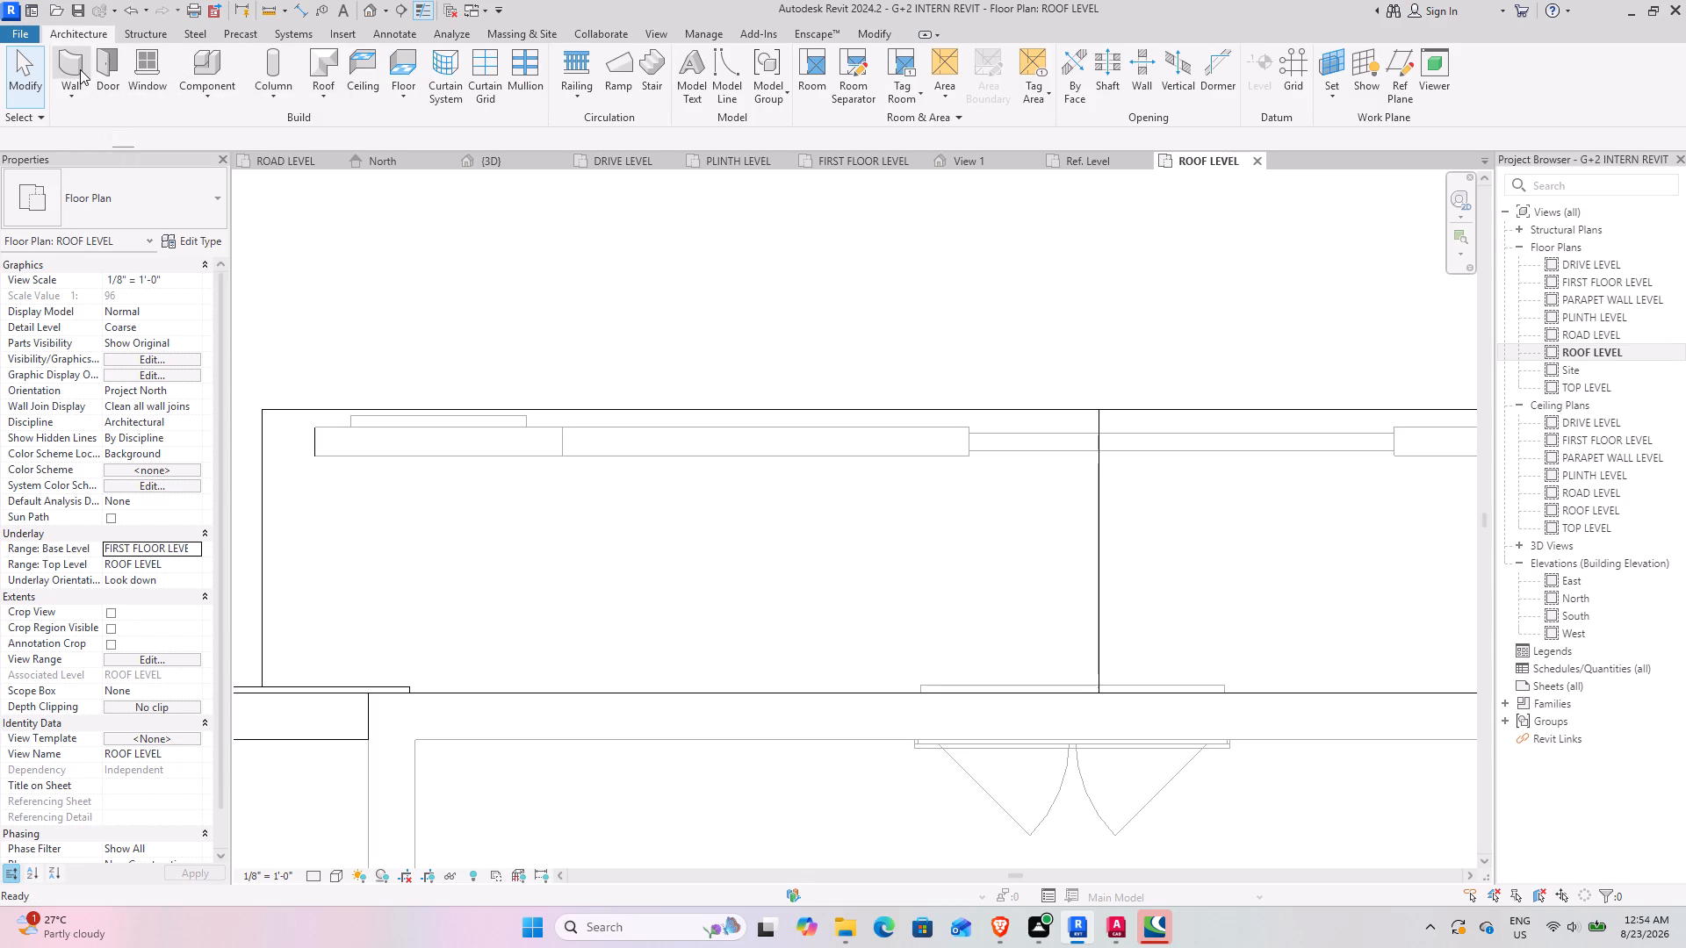
{"action": "left_click", "coordinate": [177, 206]}
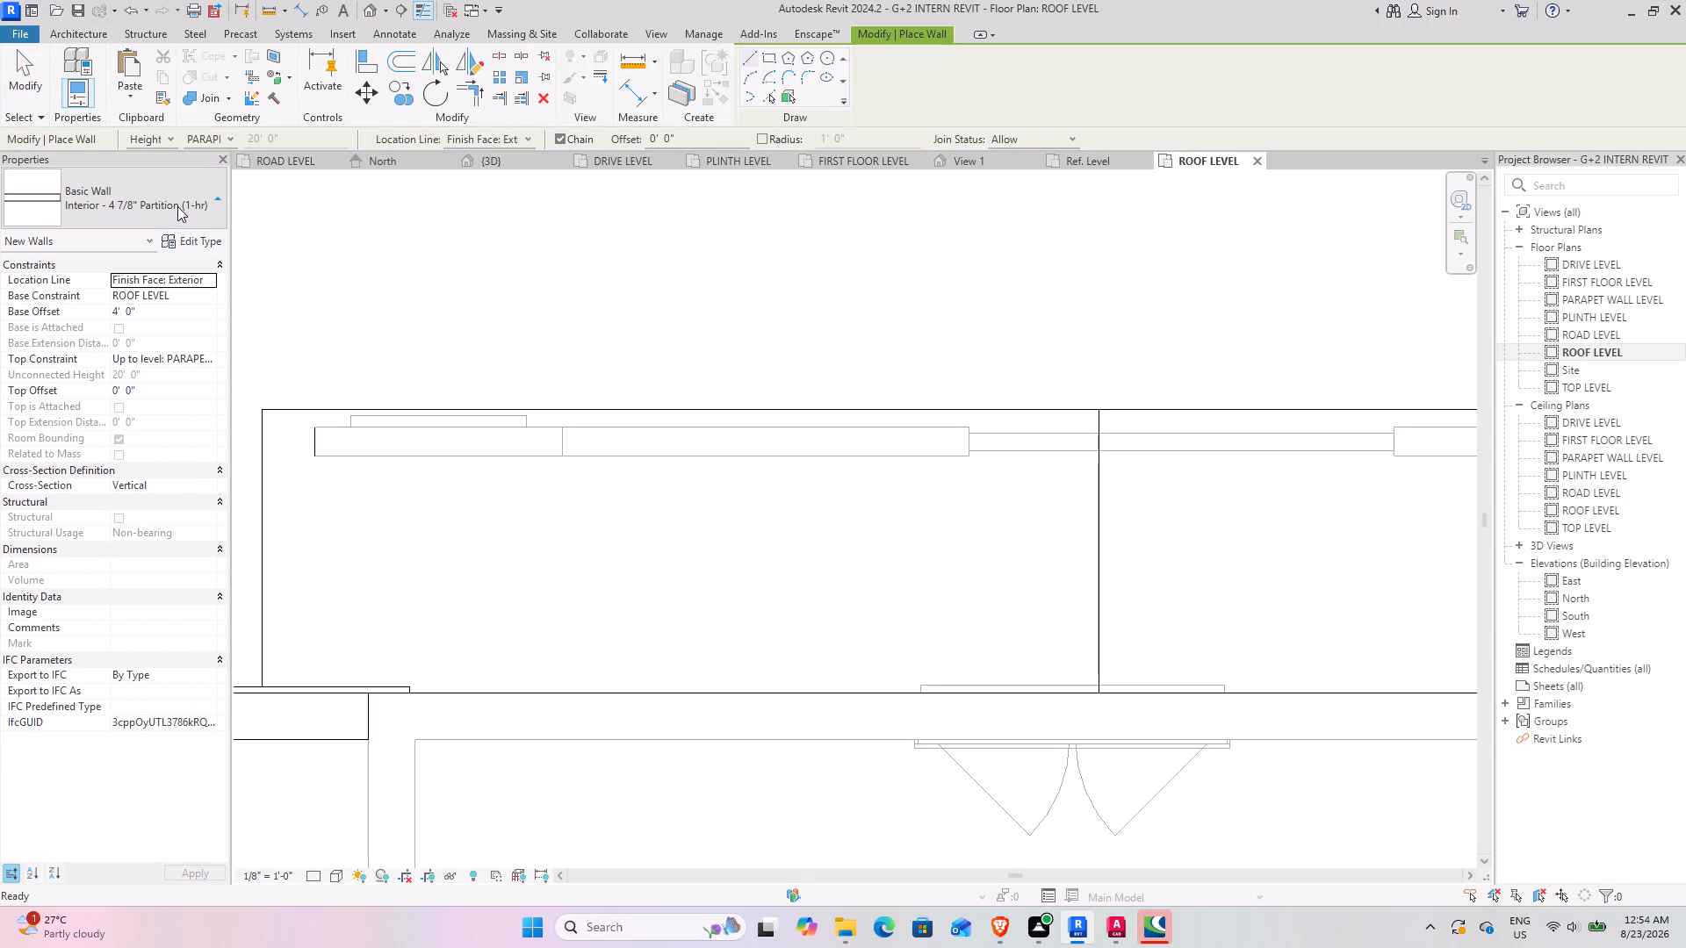
{"action": "left_click", "coordinate": [142, 315]}
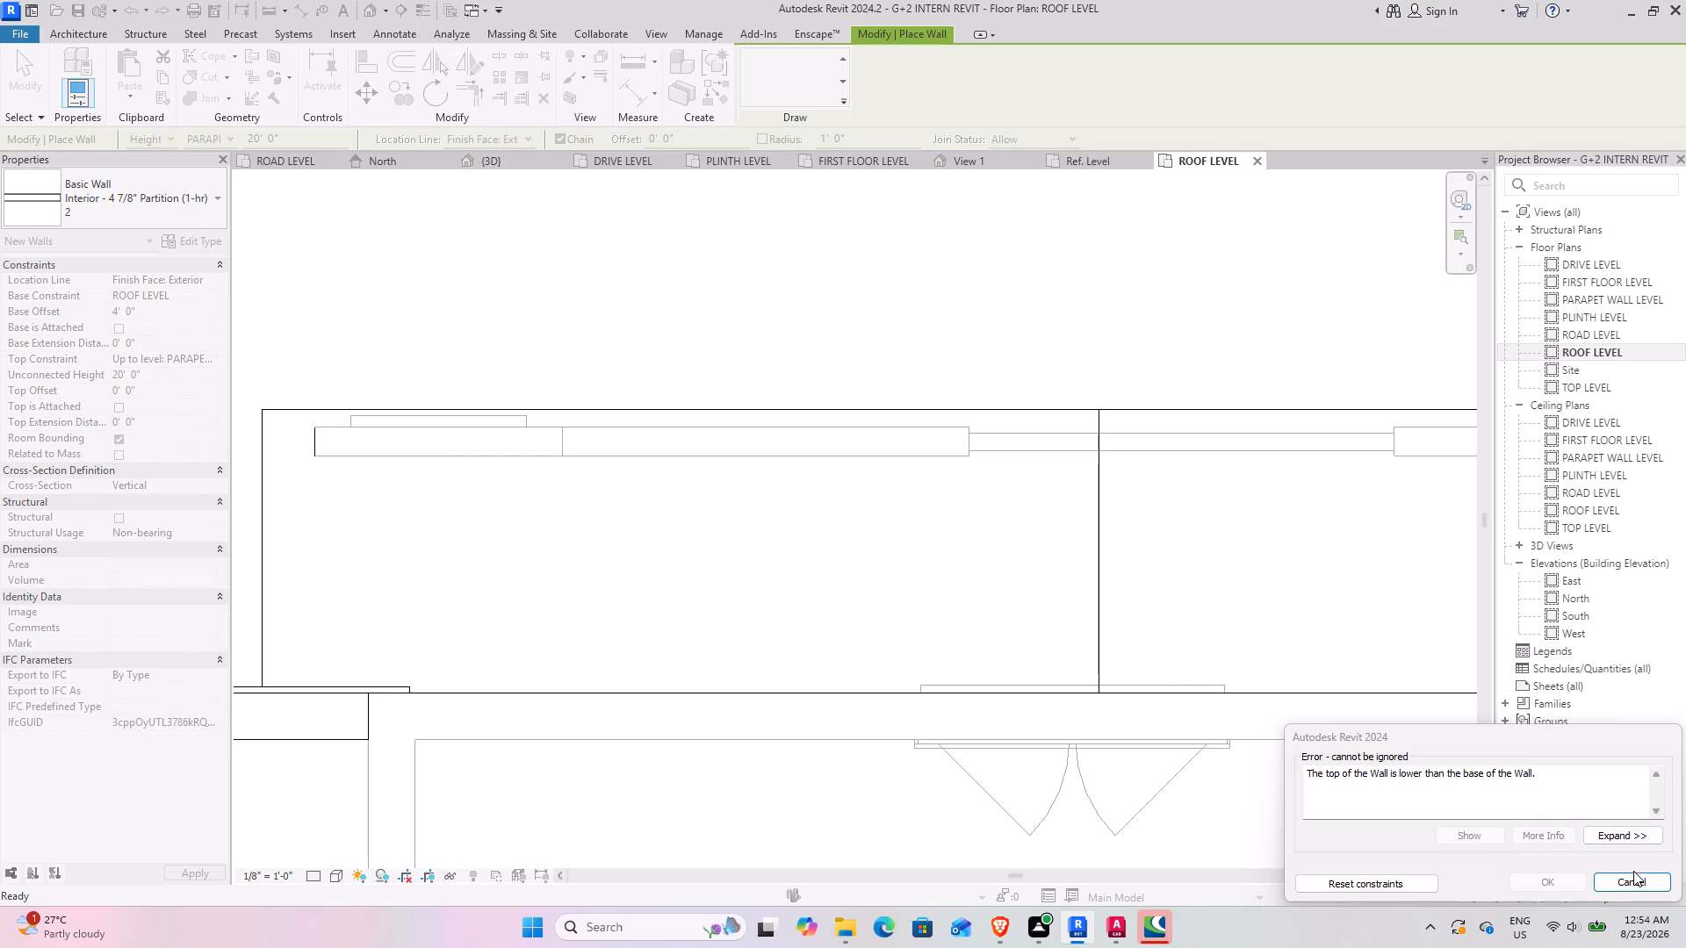
{"action": "left_click", "coordinate": [1363, 881]}
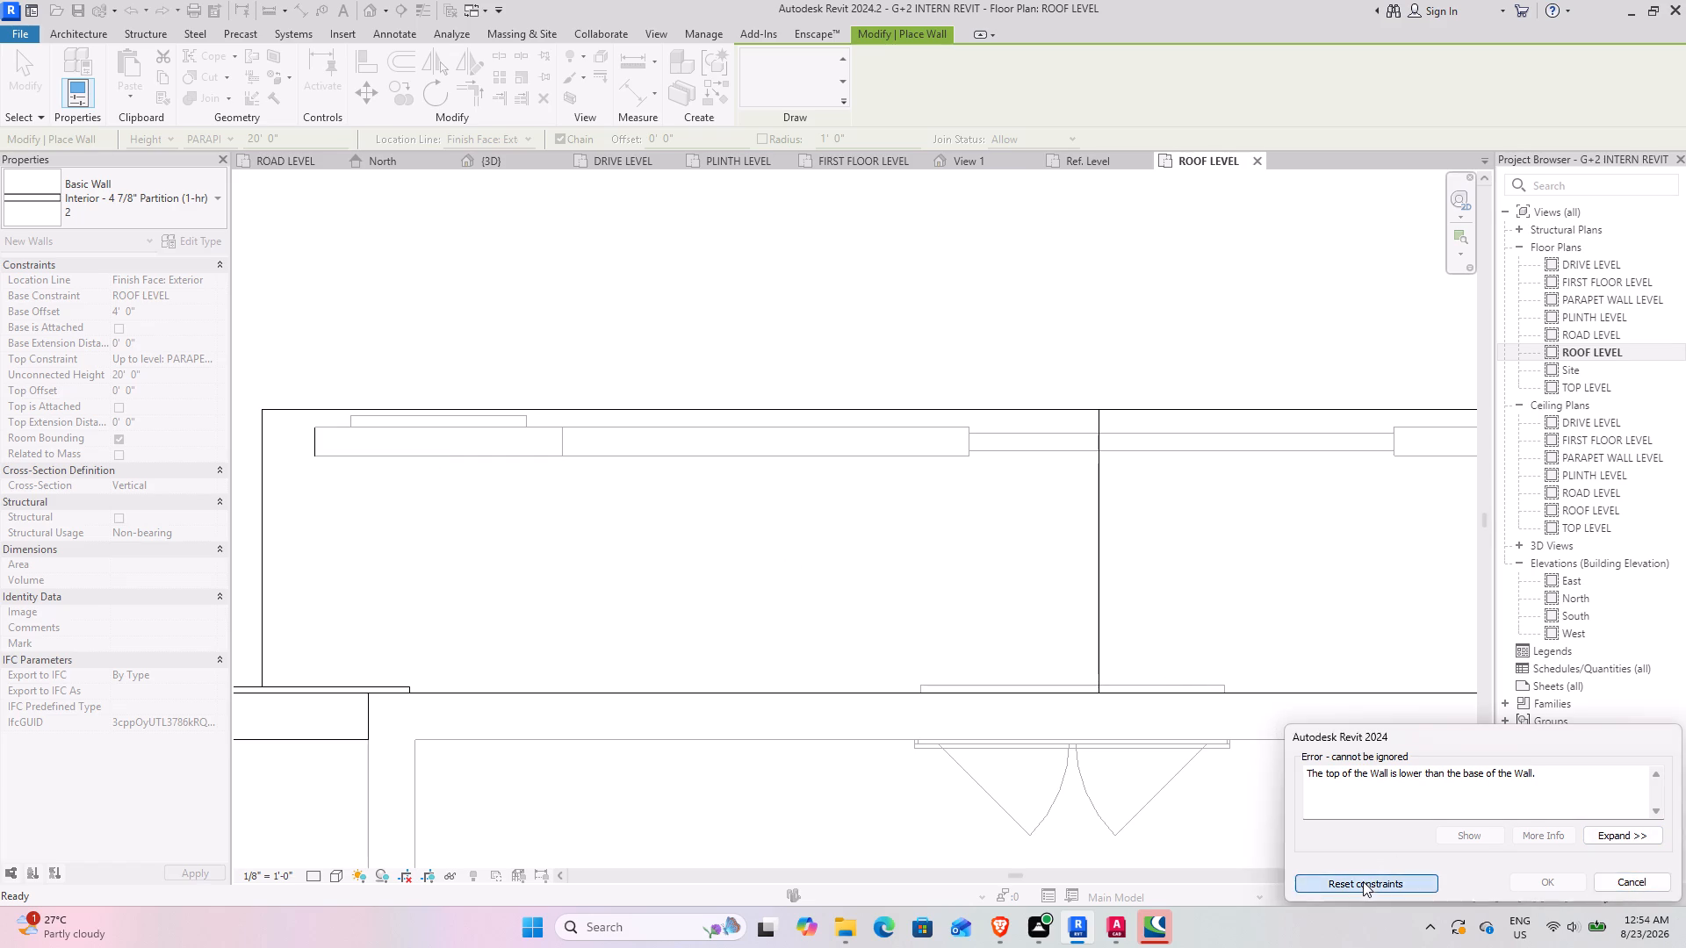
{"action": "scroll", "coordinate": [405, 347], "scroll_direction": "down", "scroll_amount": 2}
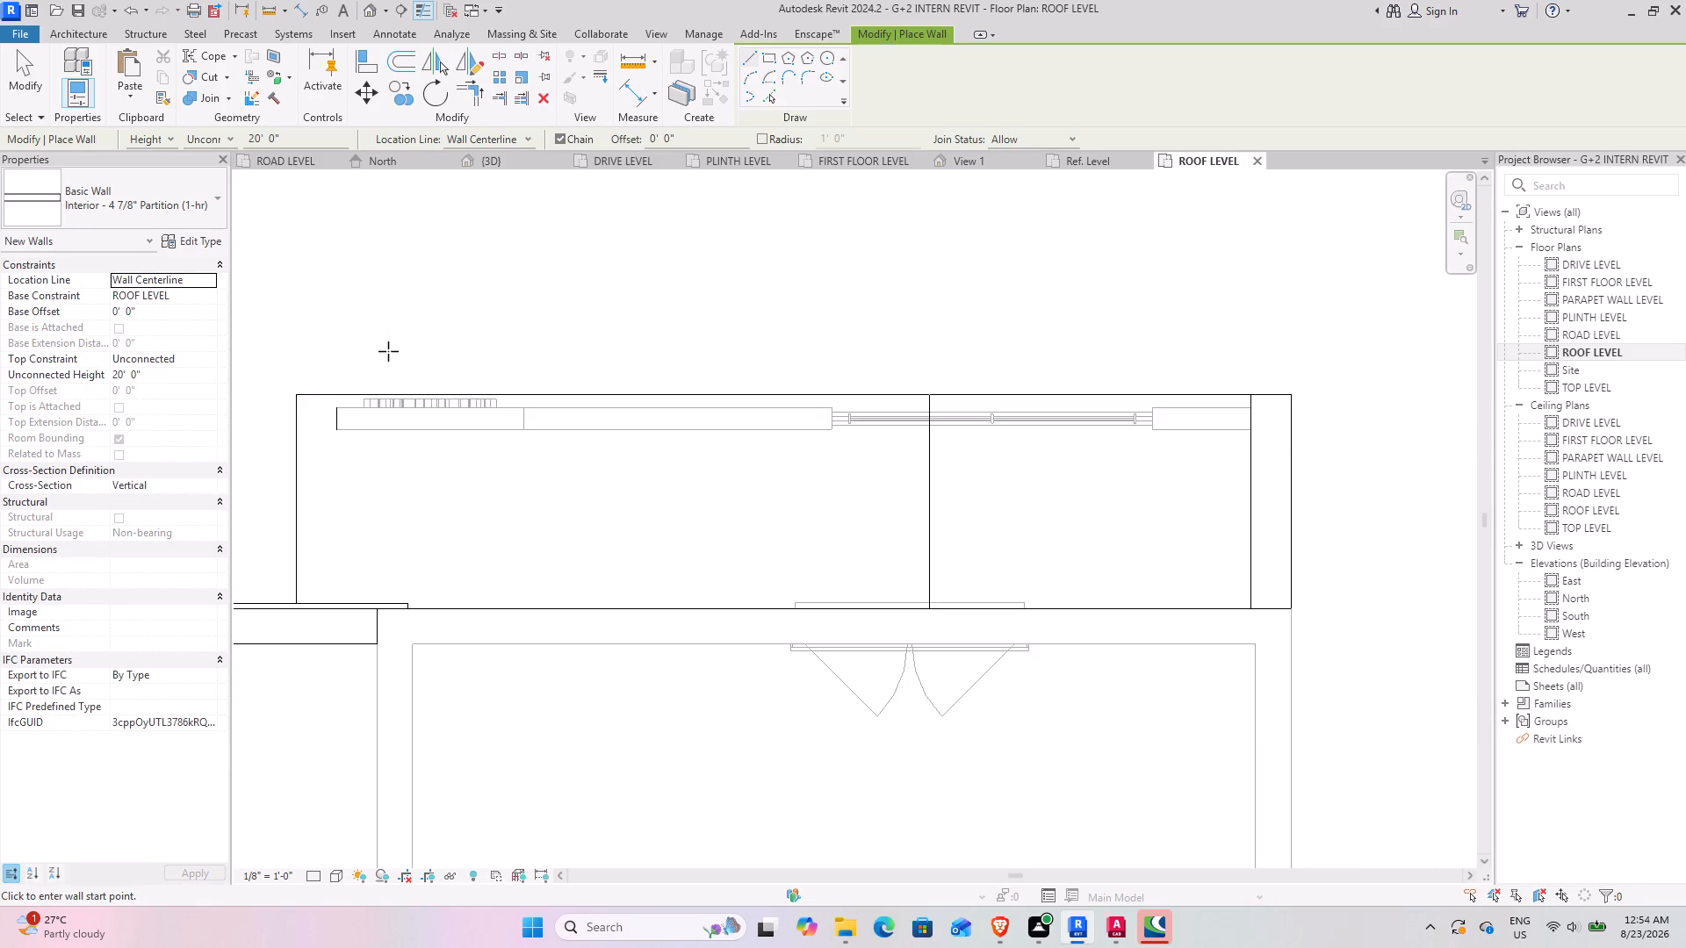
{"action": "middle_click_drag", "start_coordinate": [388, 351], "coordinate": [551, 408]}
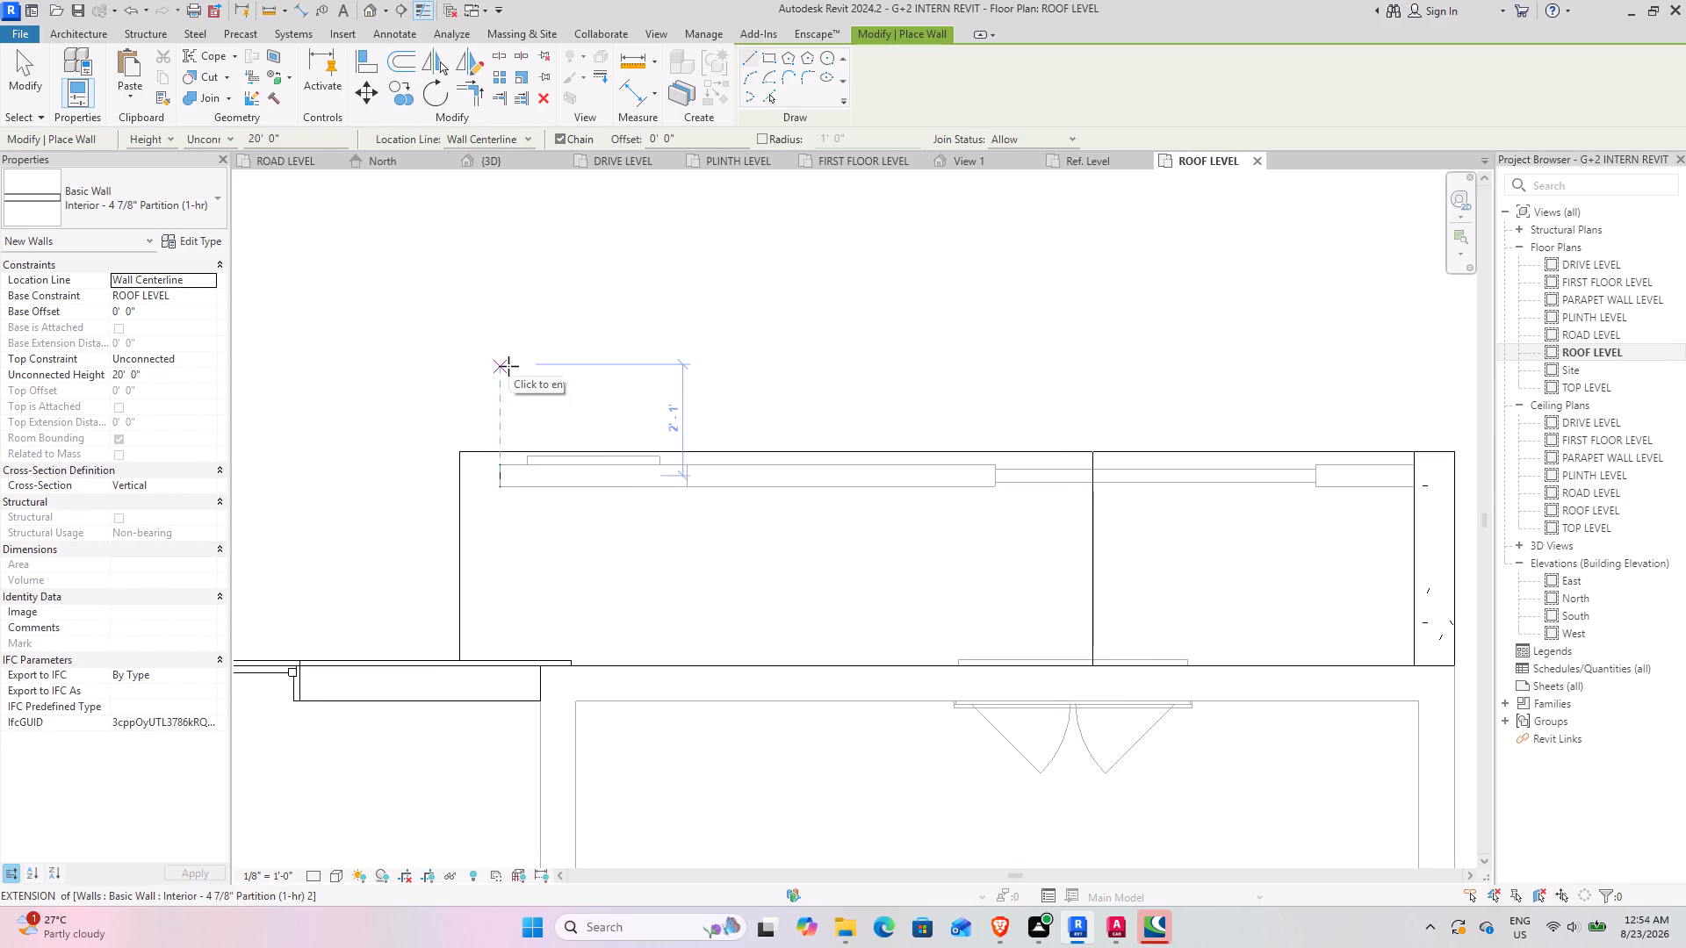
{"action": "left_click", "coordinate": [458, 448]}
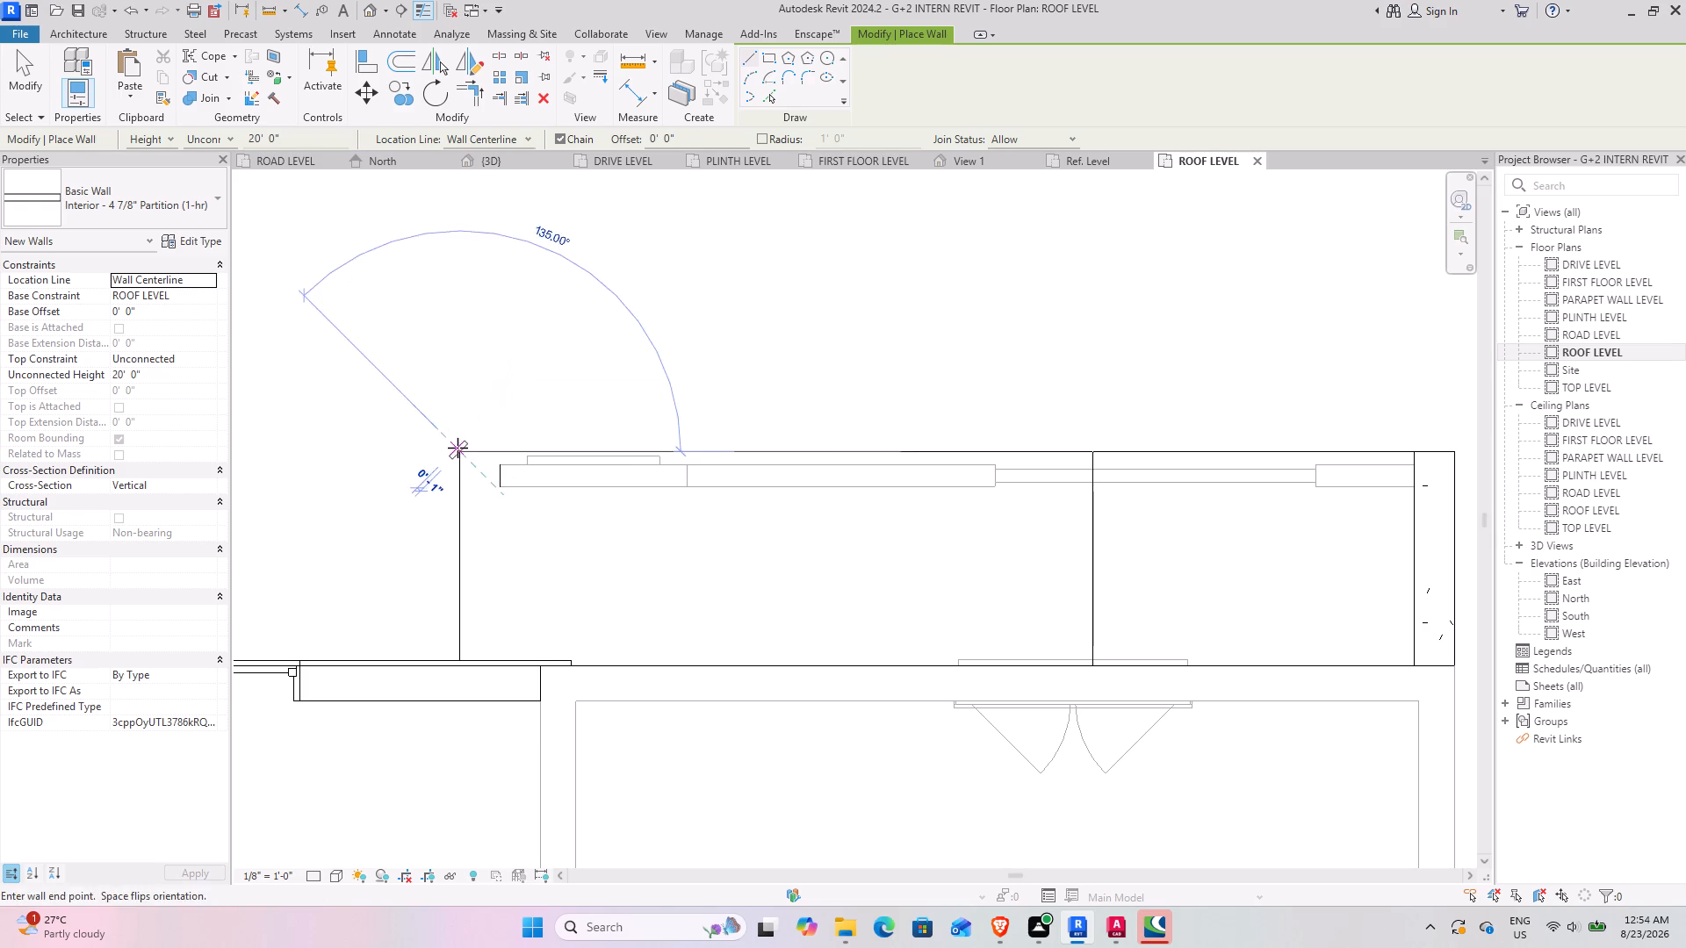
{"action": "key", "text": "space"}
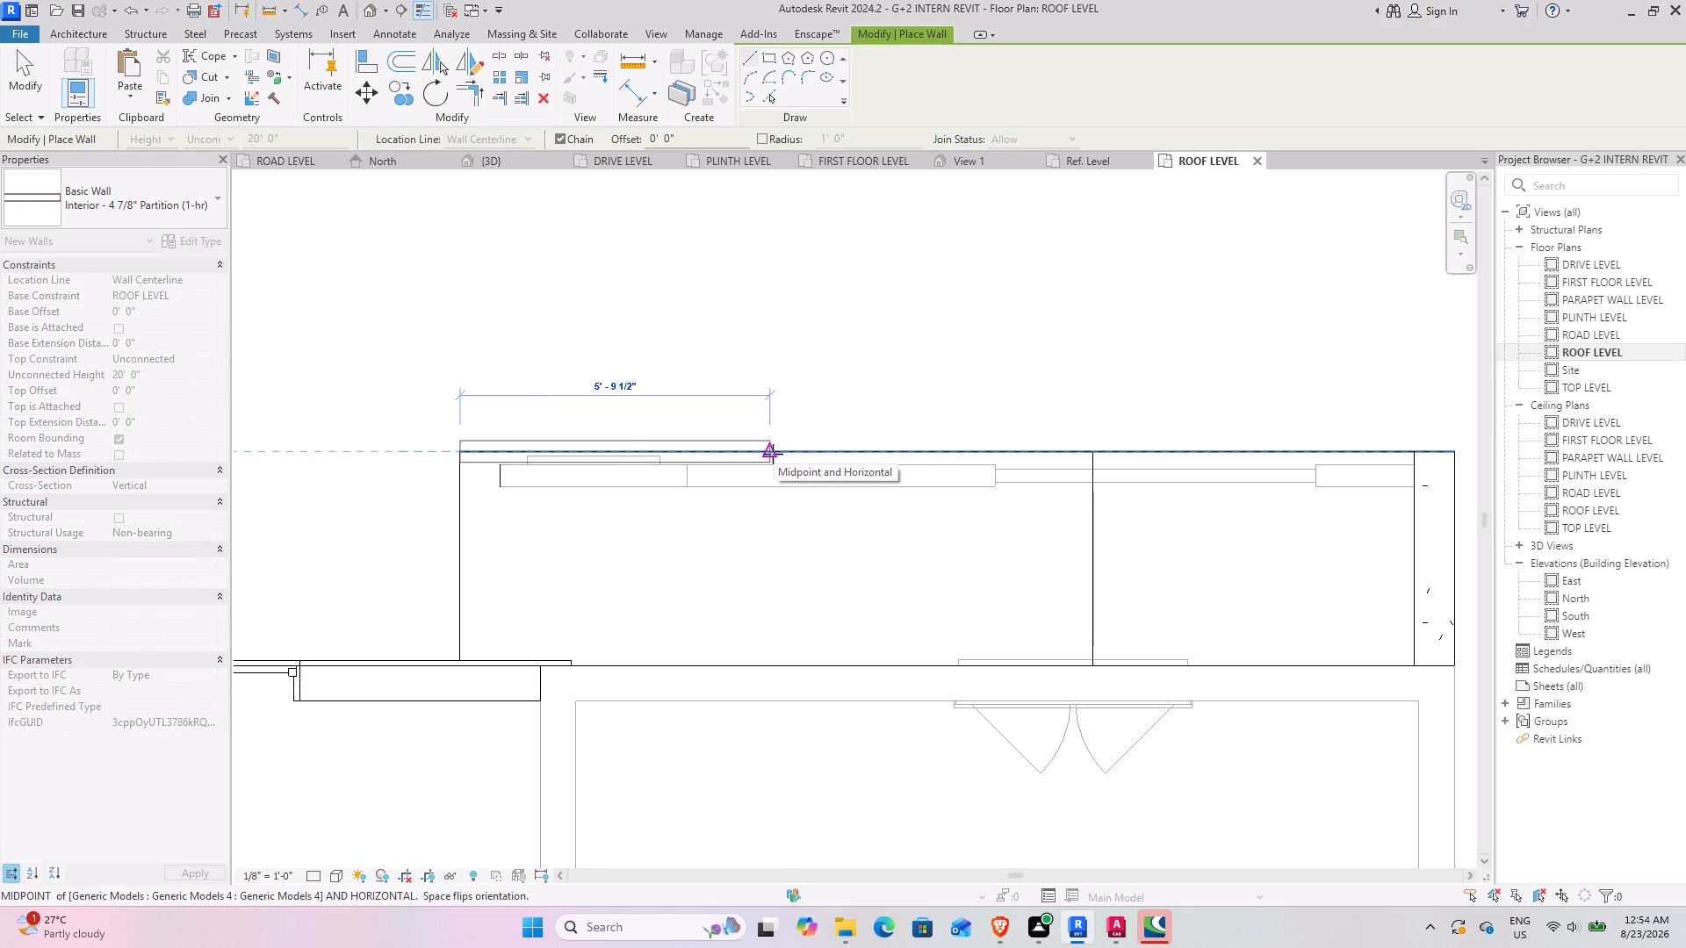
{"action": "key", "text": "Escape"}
Set the new wall's location line to Finish Face: Exterior.
{"action": "left_click", "coordinate": [525, 139]}
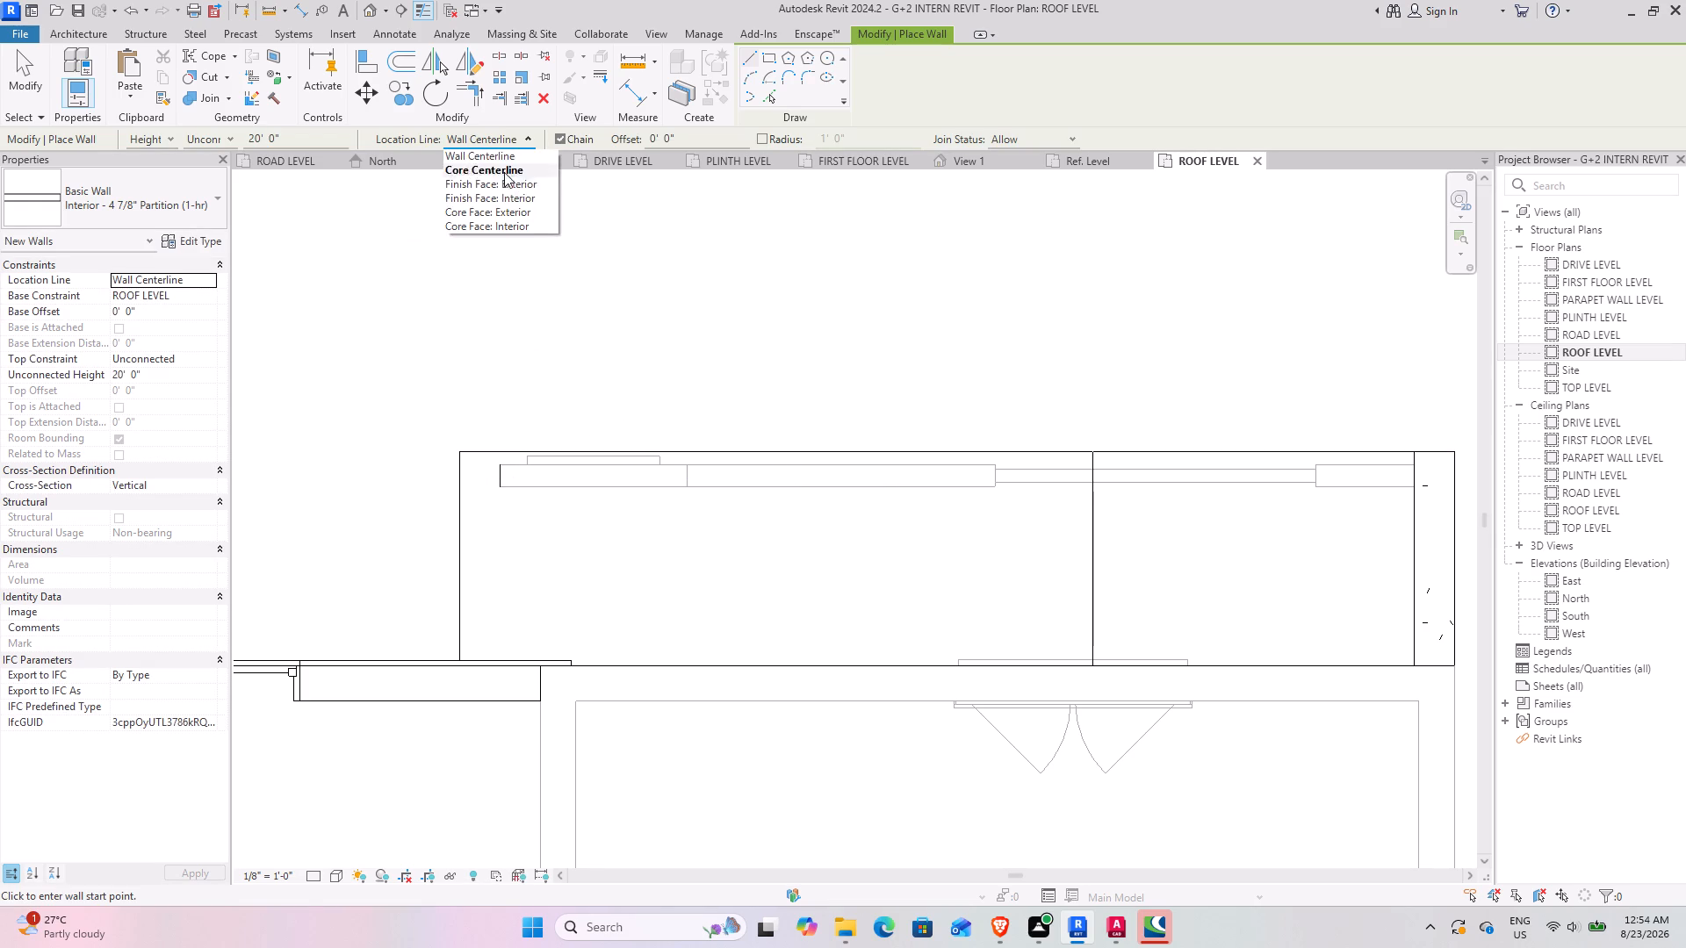
{"action": "left_click", "coordinate": [508, 183]}
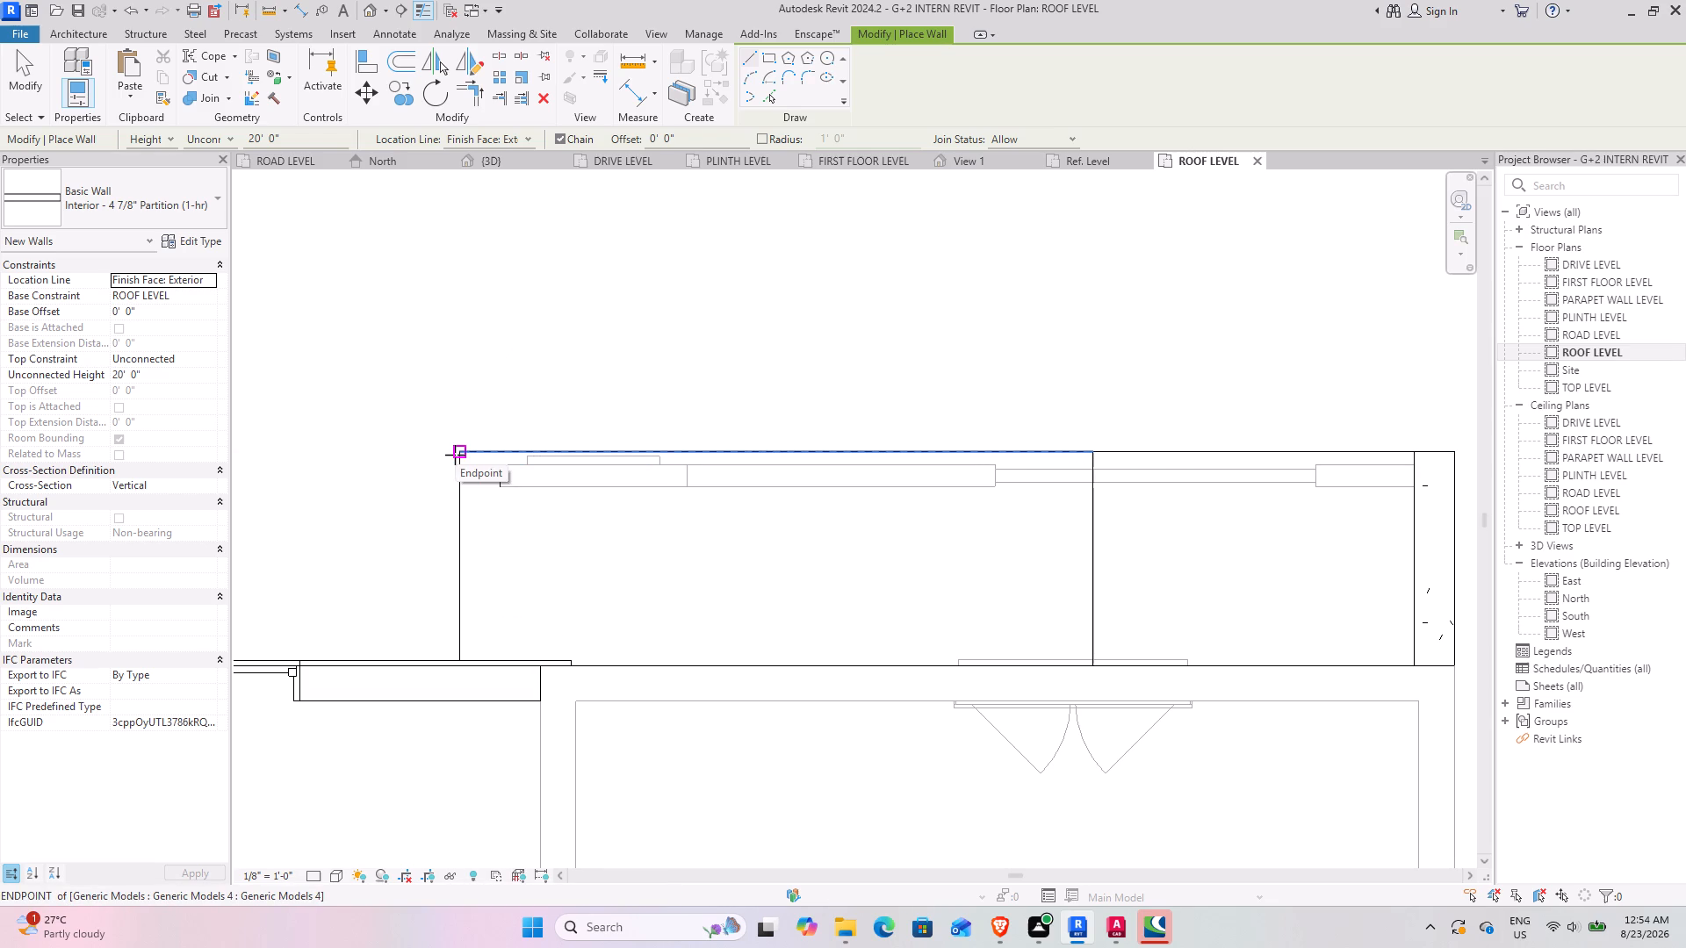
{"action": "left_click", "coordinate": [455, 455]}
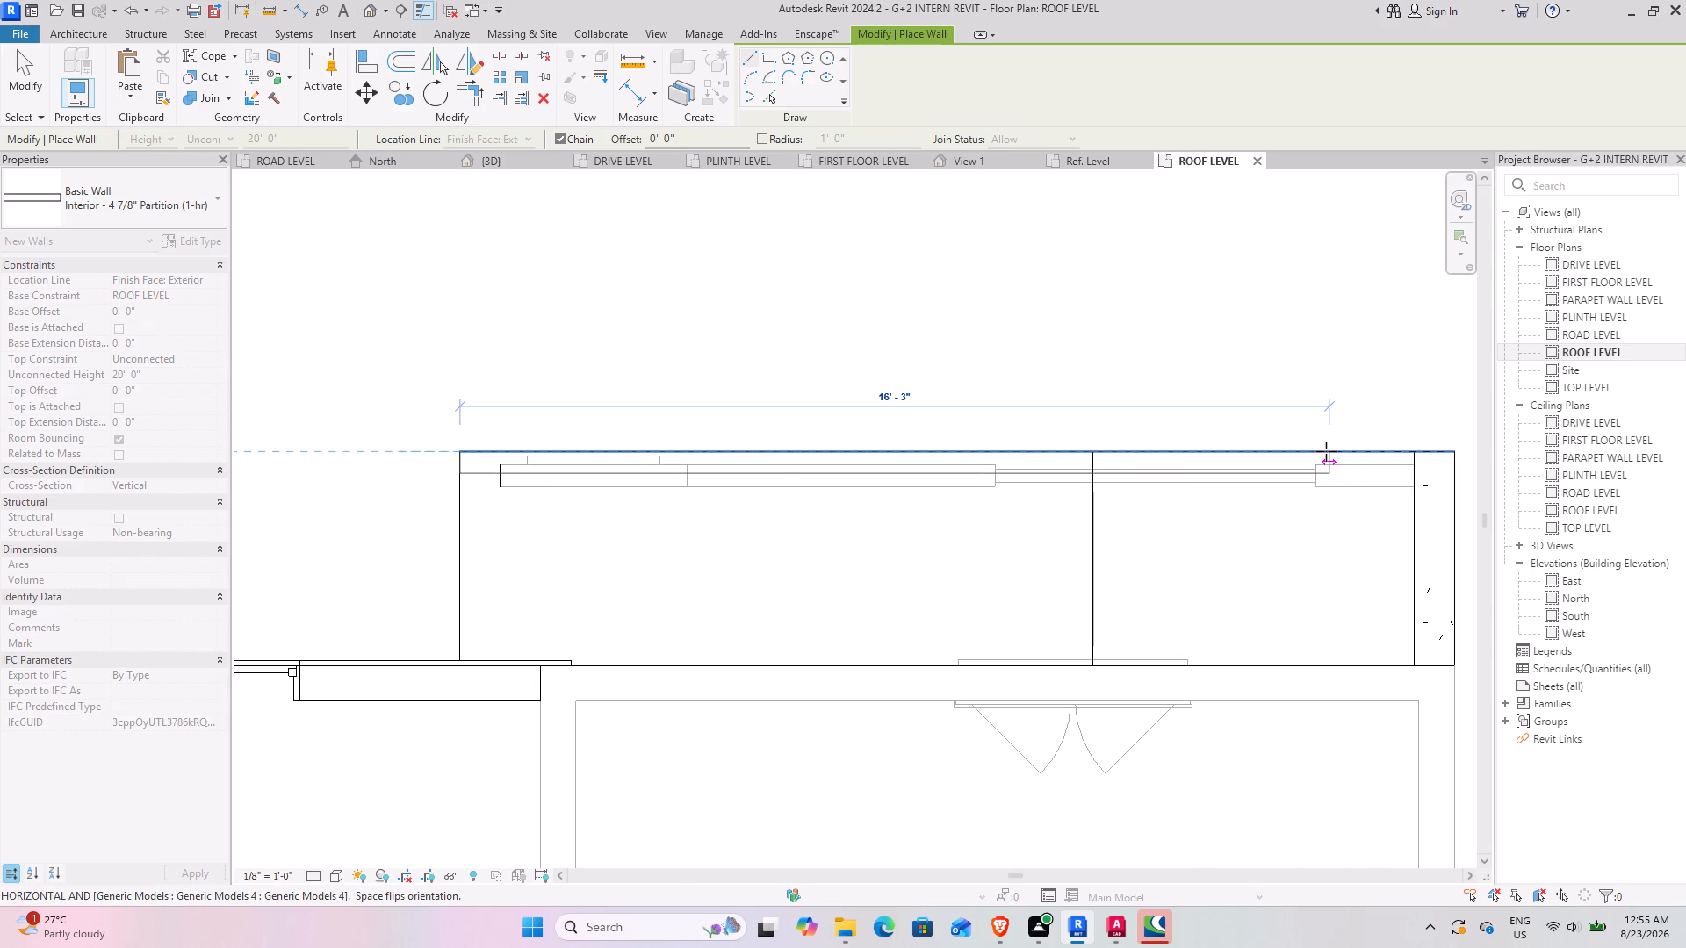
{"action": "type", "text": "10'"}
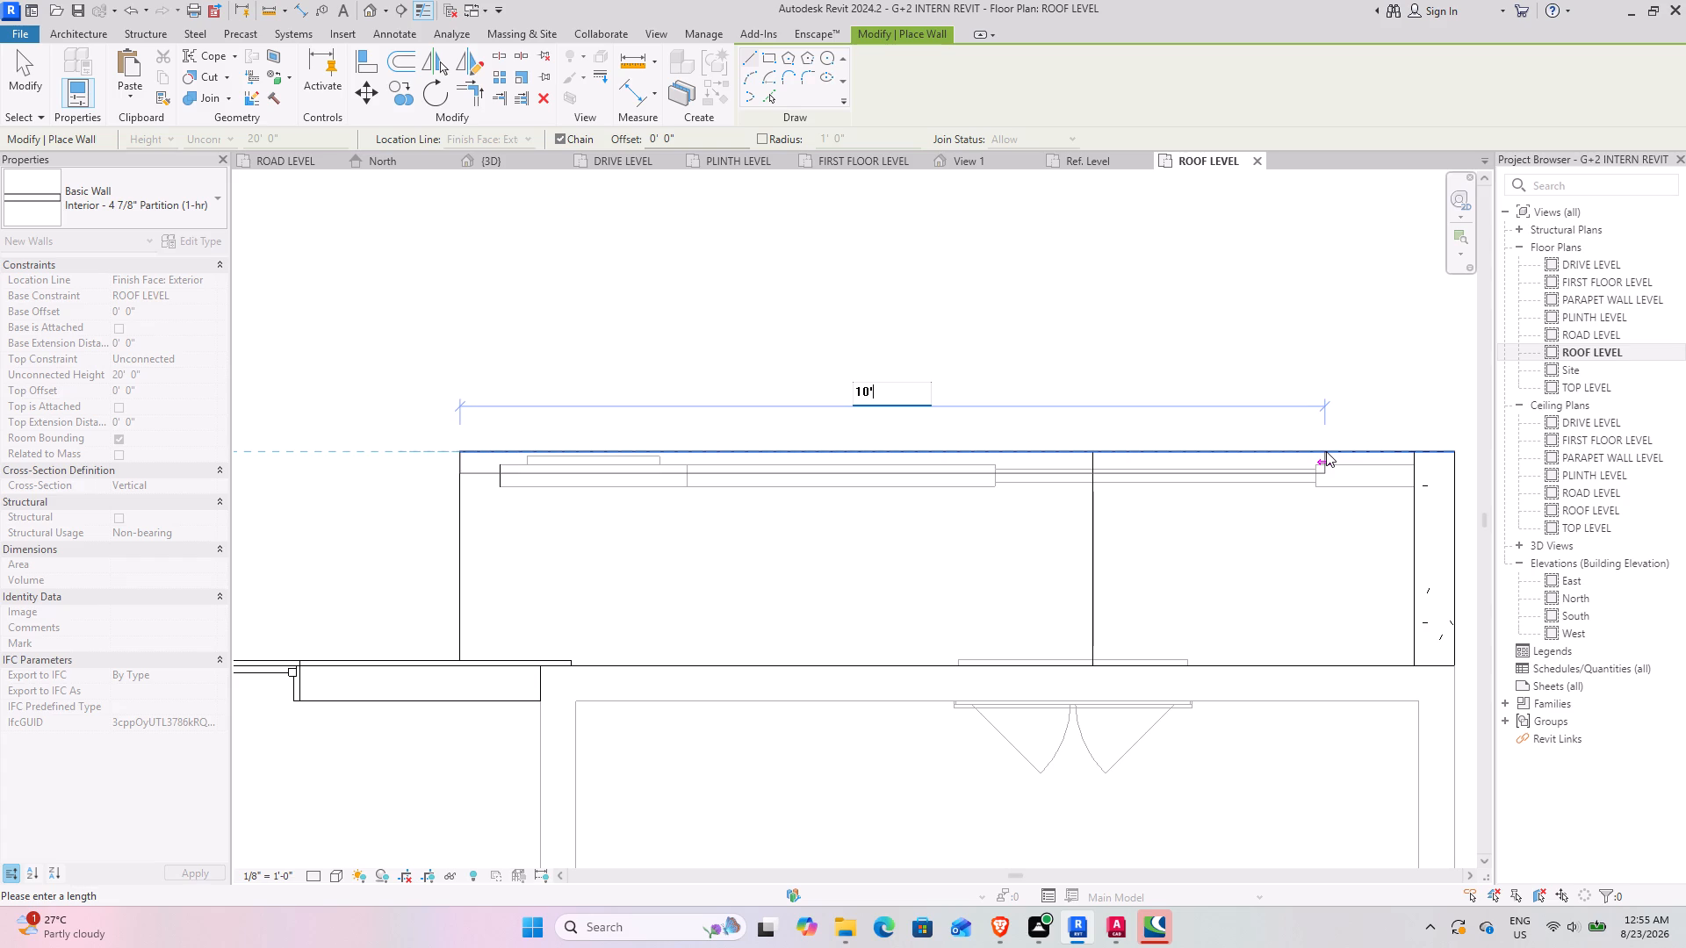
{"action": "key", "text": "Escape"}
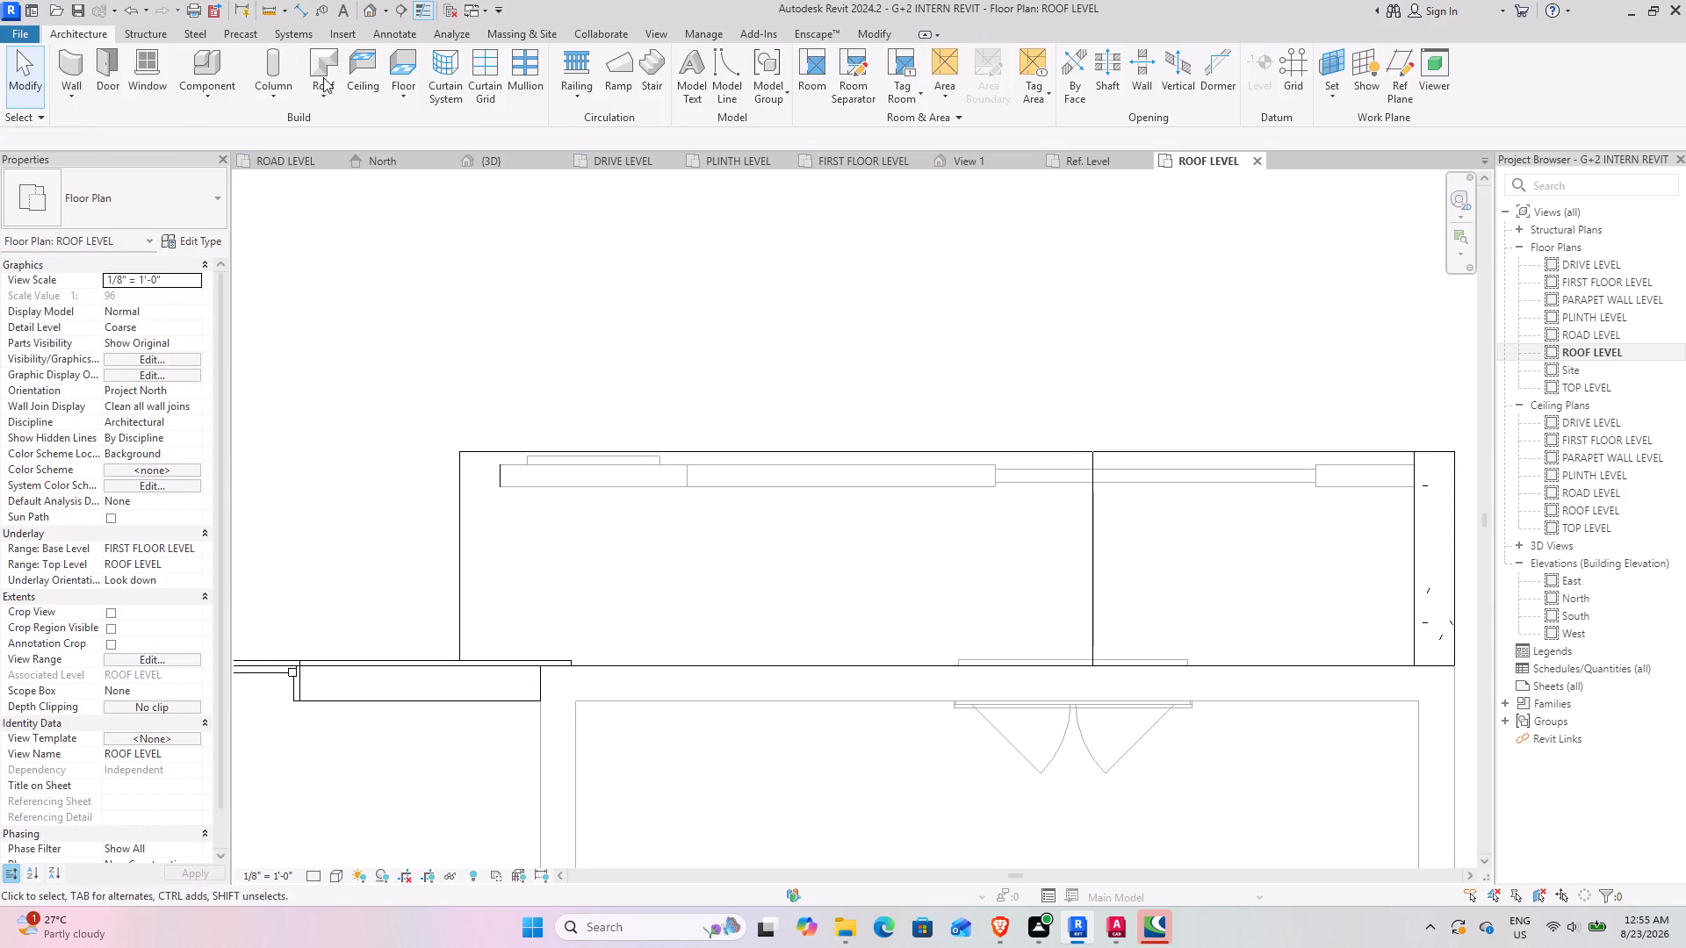
Start a wall of type Interior - 4 7/8" Partition (1-hr) 2 with an unconnected height of 1' 9" and an offset of 3".
{"action": "left_click", "coordinate": [82, 59]}
{"action": "left_click", "coordinate": [187, 197]}
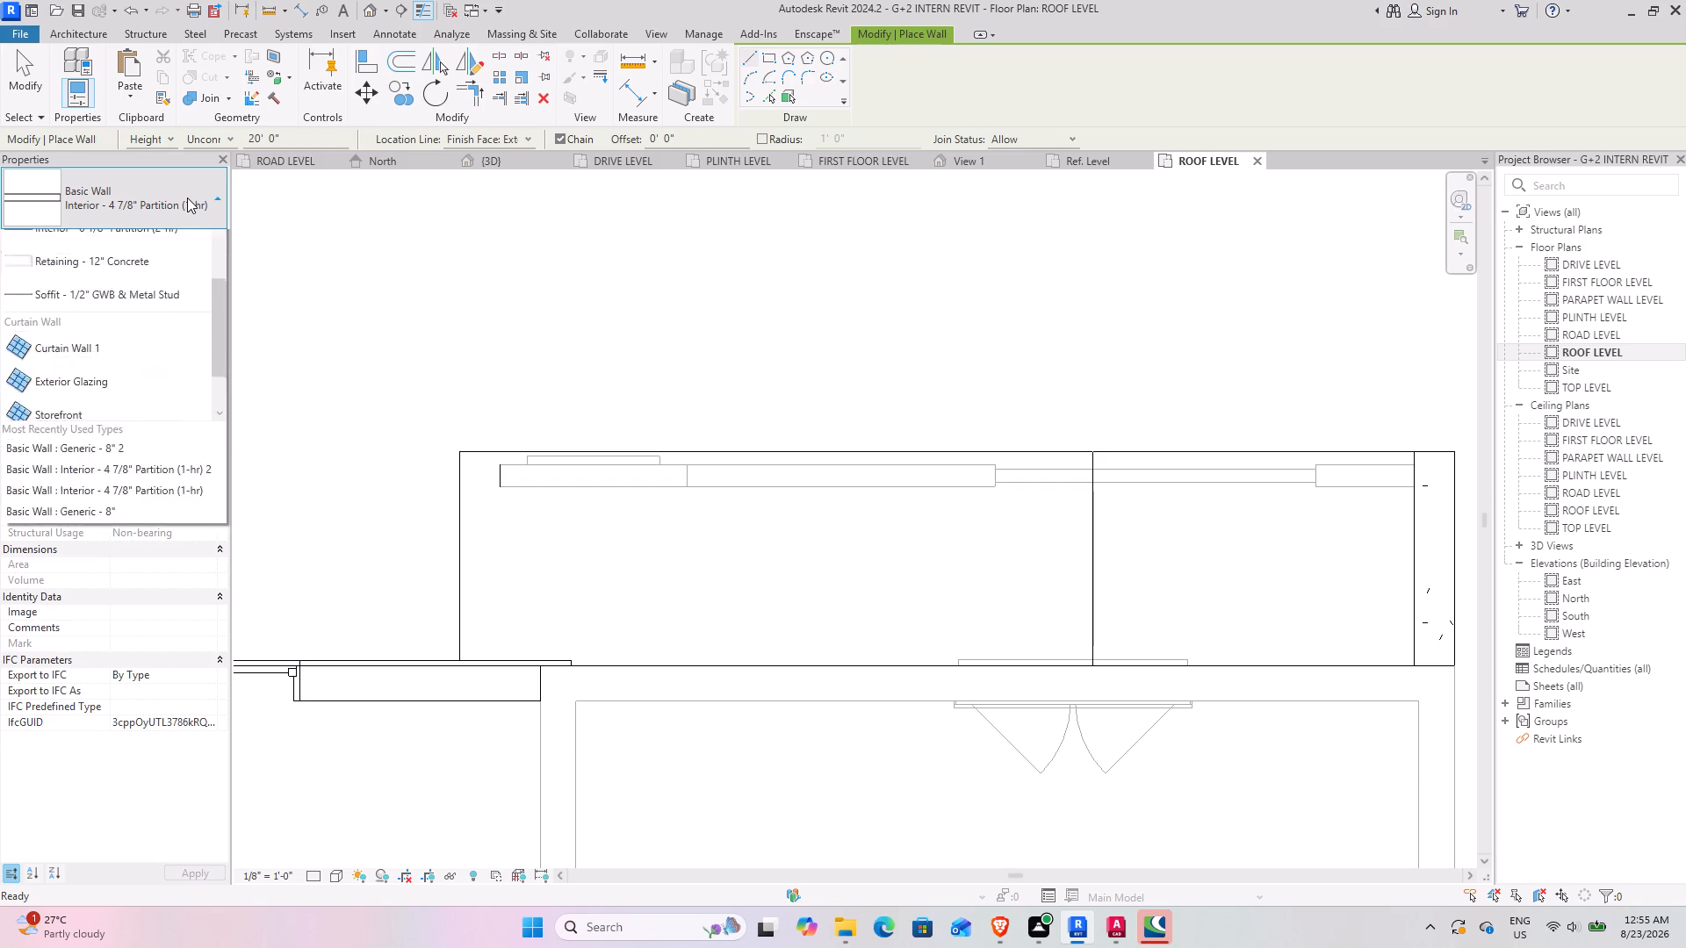
{"action": "left_click", "coordinate": [178, 312]}
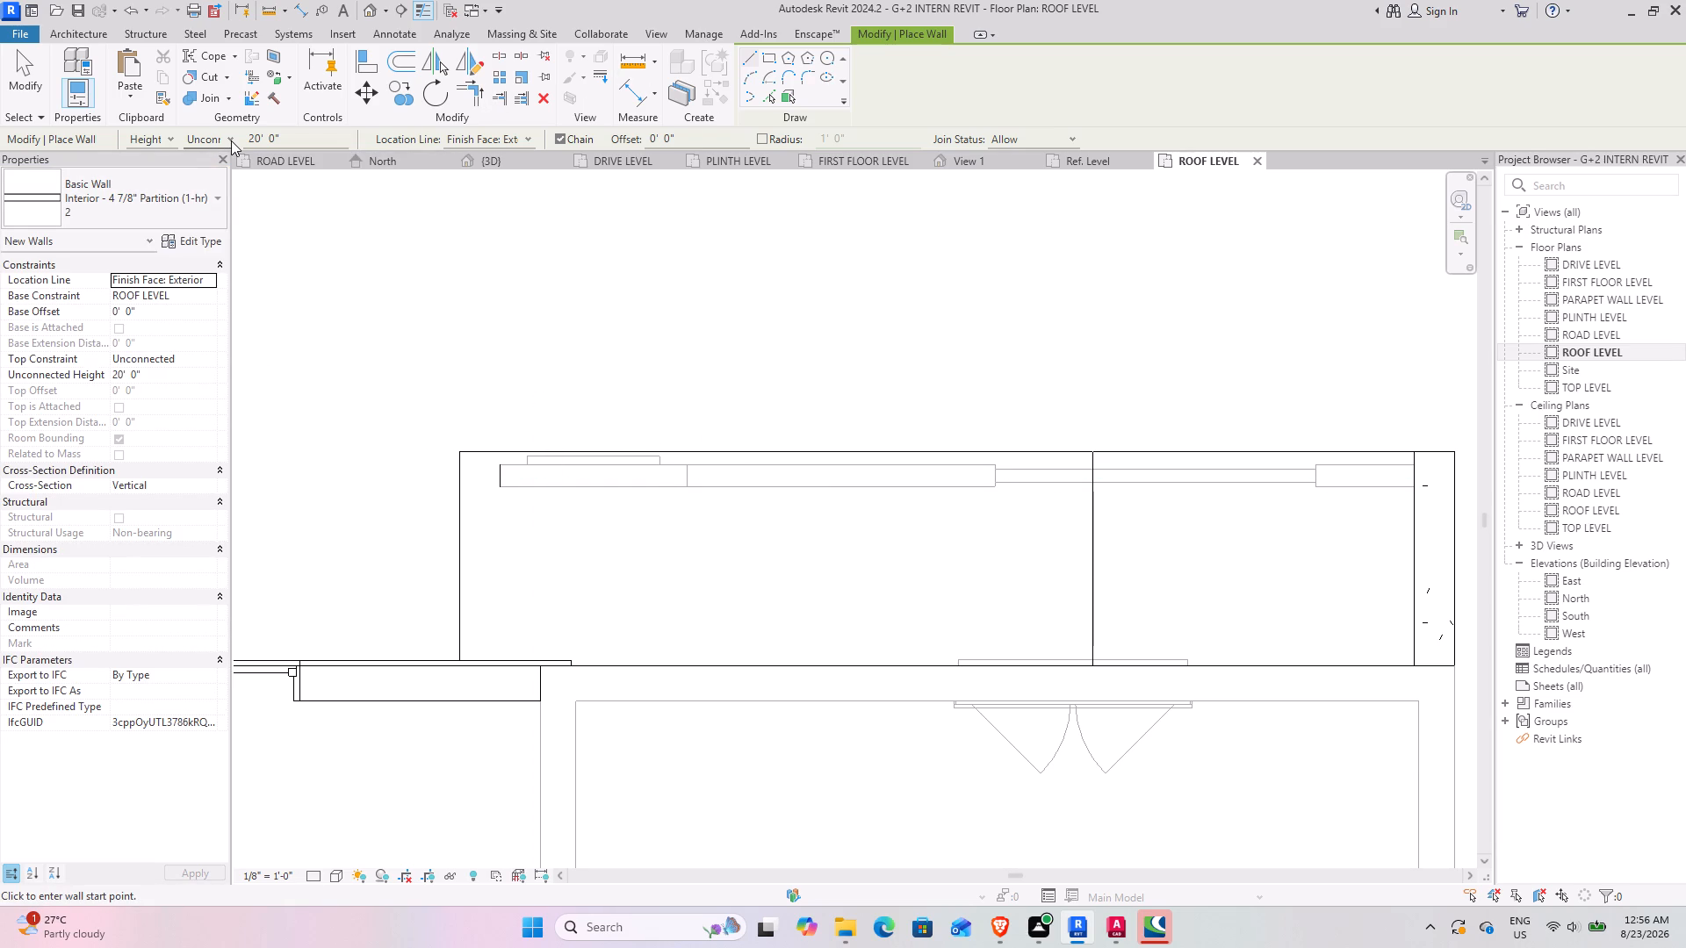
{"action": "left_click_drag", "start_coordinate": [296, 136], "coordinate": [290, 136]}
{"action": "left_click_drag", "start_coordinate": [290, 136], "coordinate": [213, 136]}
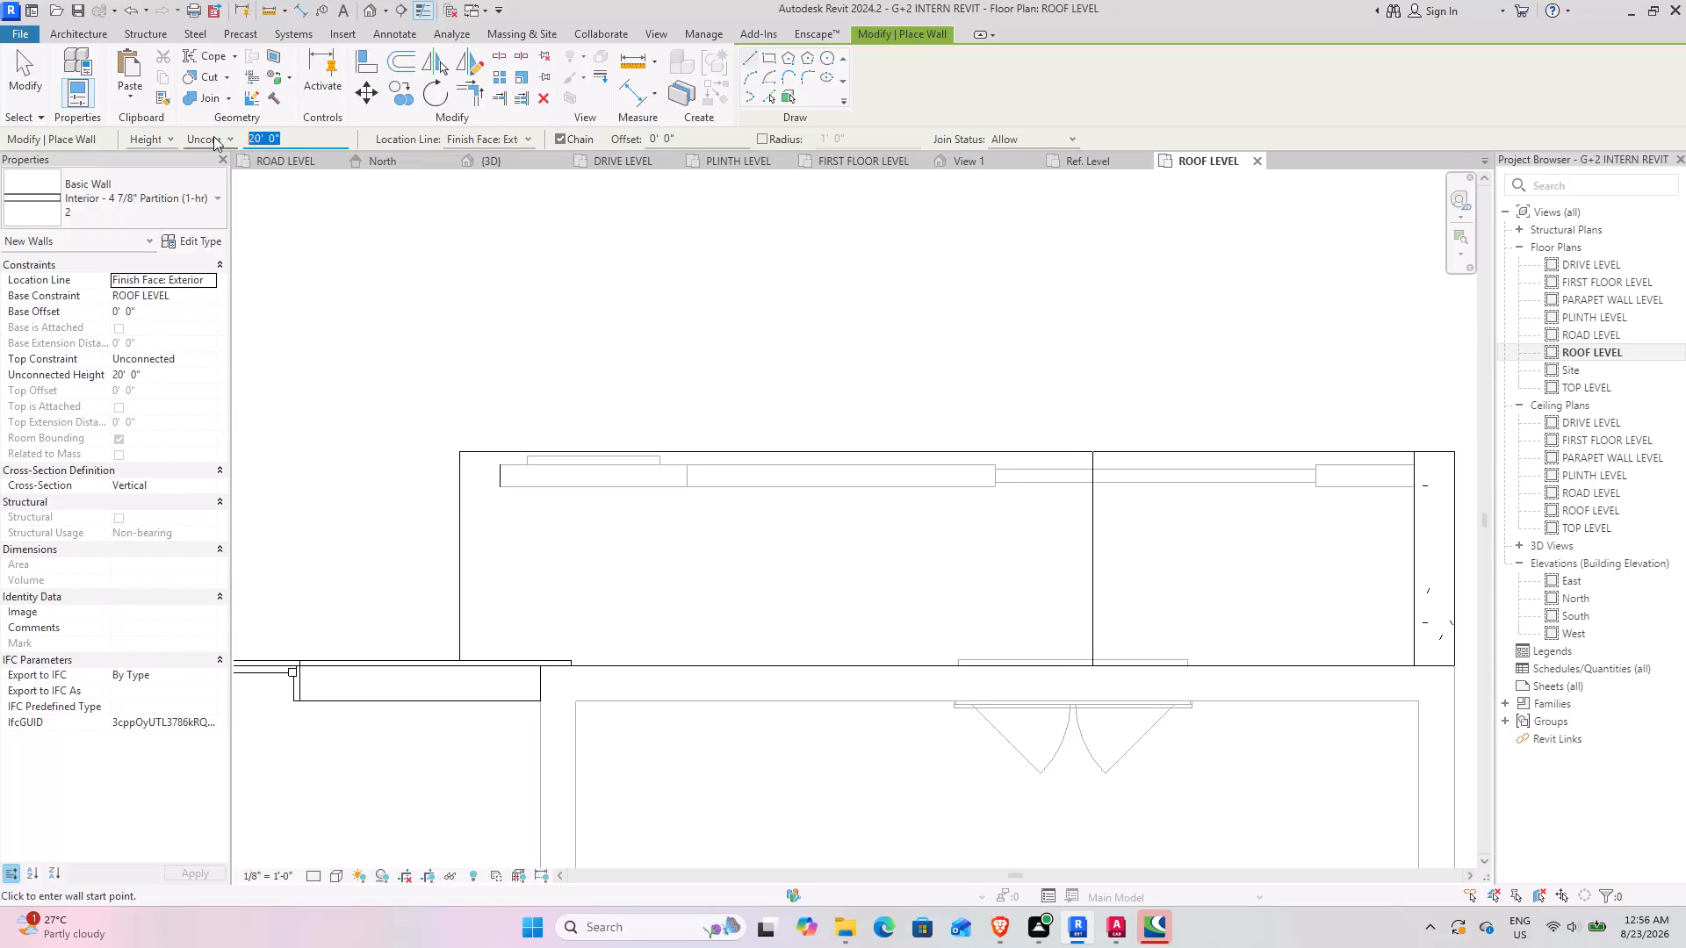
{"action": "type", "text": "1'"}
{"action": "key", "text": "9"}
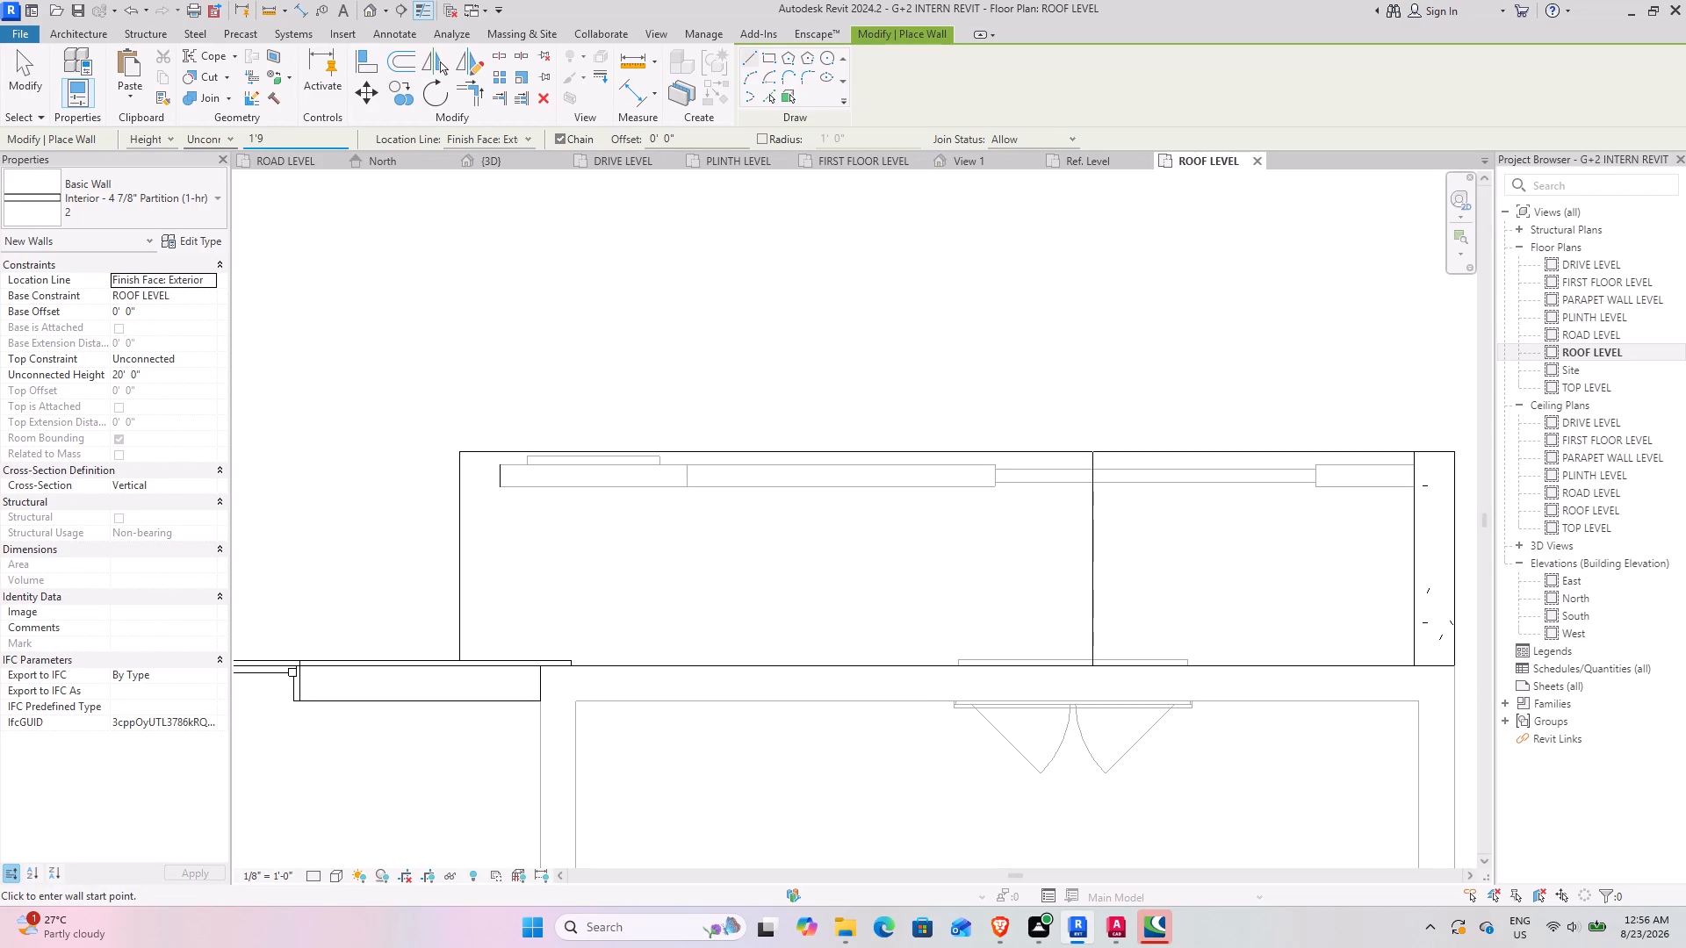
{"action": "key", "text": "shift+quotedbl"}
{"action": "key", "text": "Return"}
{"action": "left_click_drag", "start_coordinate": [682, 136], "coordinate": [611, 126]}
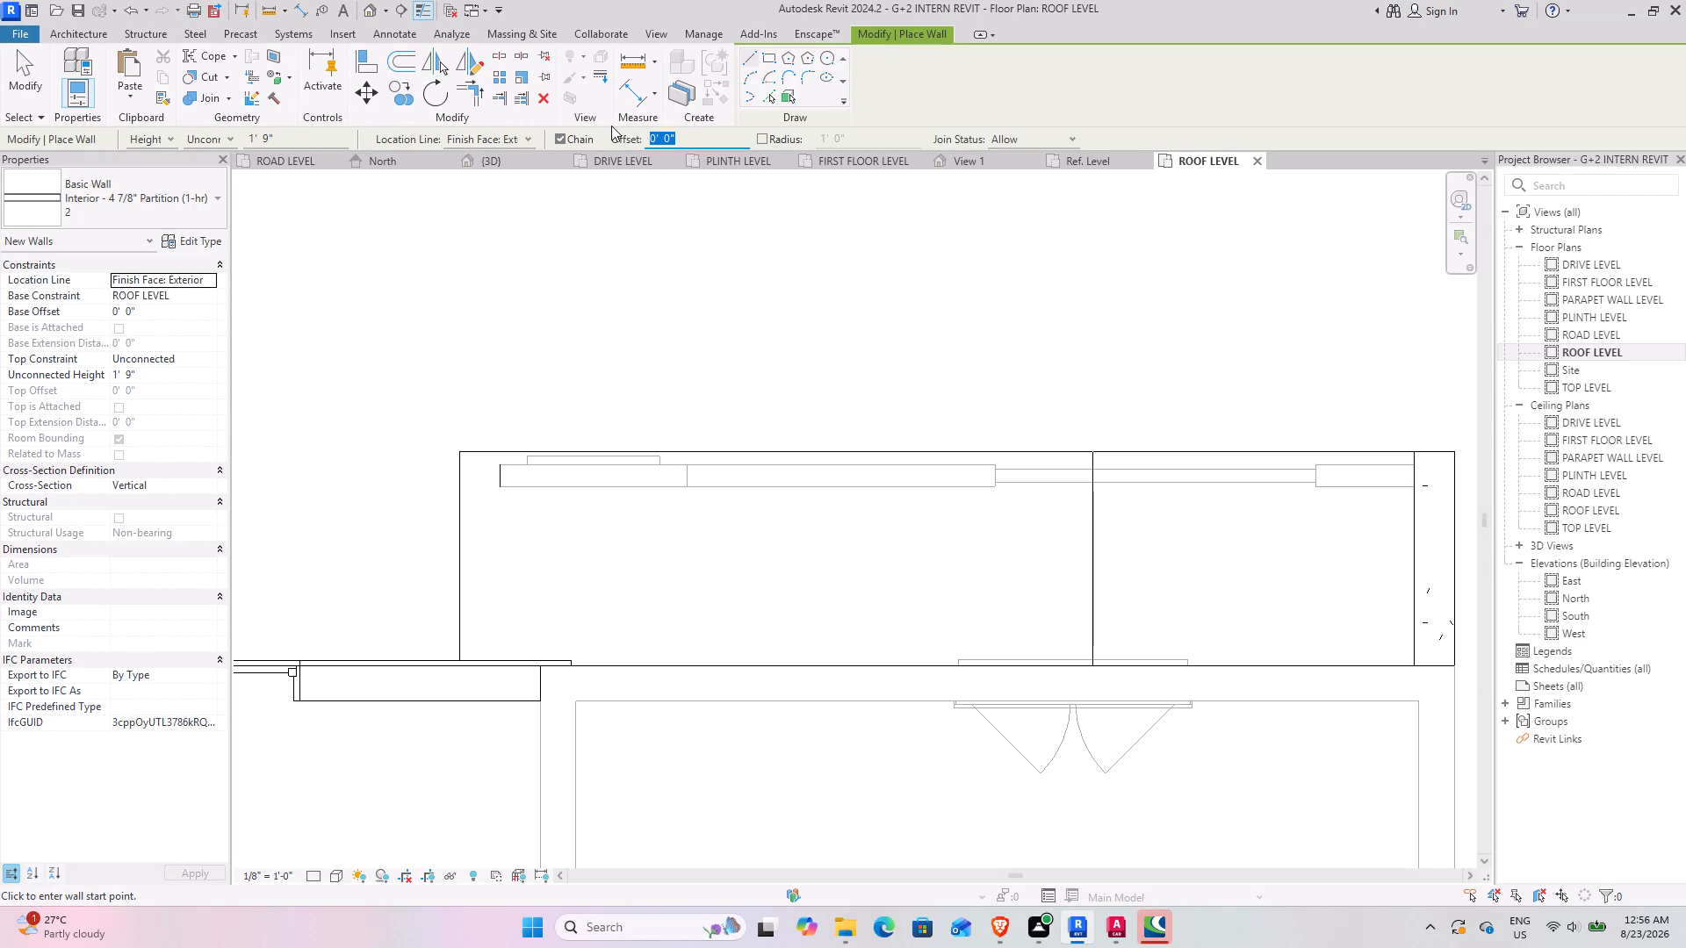
{"action": "type", "text": "3\""}
{"action": "key", "text": "Return"}
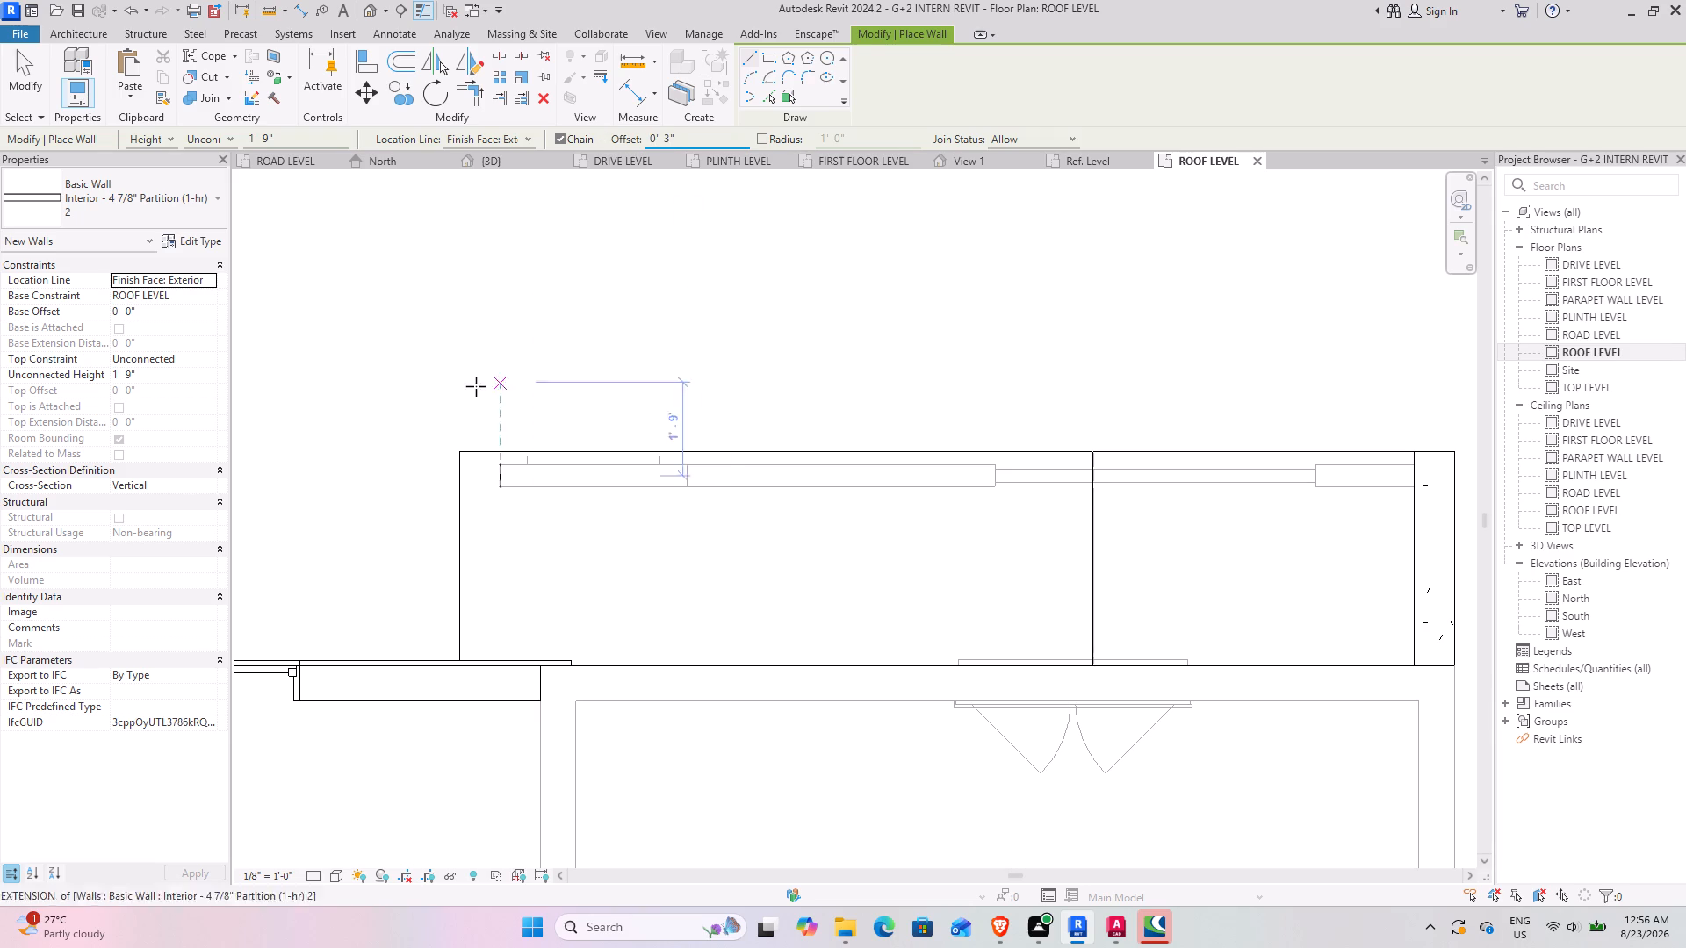
With location line Finish Face: Interior, draw a 10' 1.5" wall from the balcony slab's outer corner, offset inward along its back edge.
{"action": "left_click", "coordinate": [464, 451]}
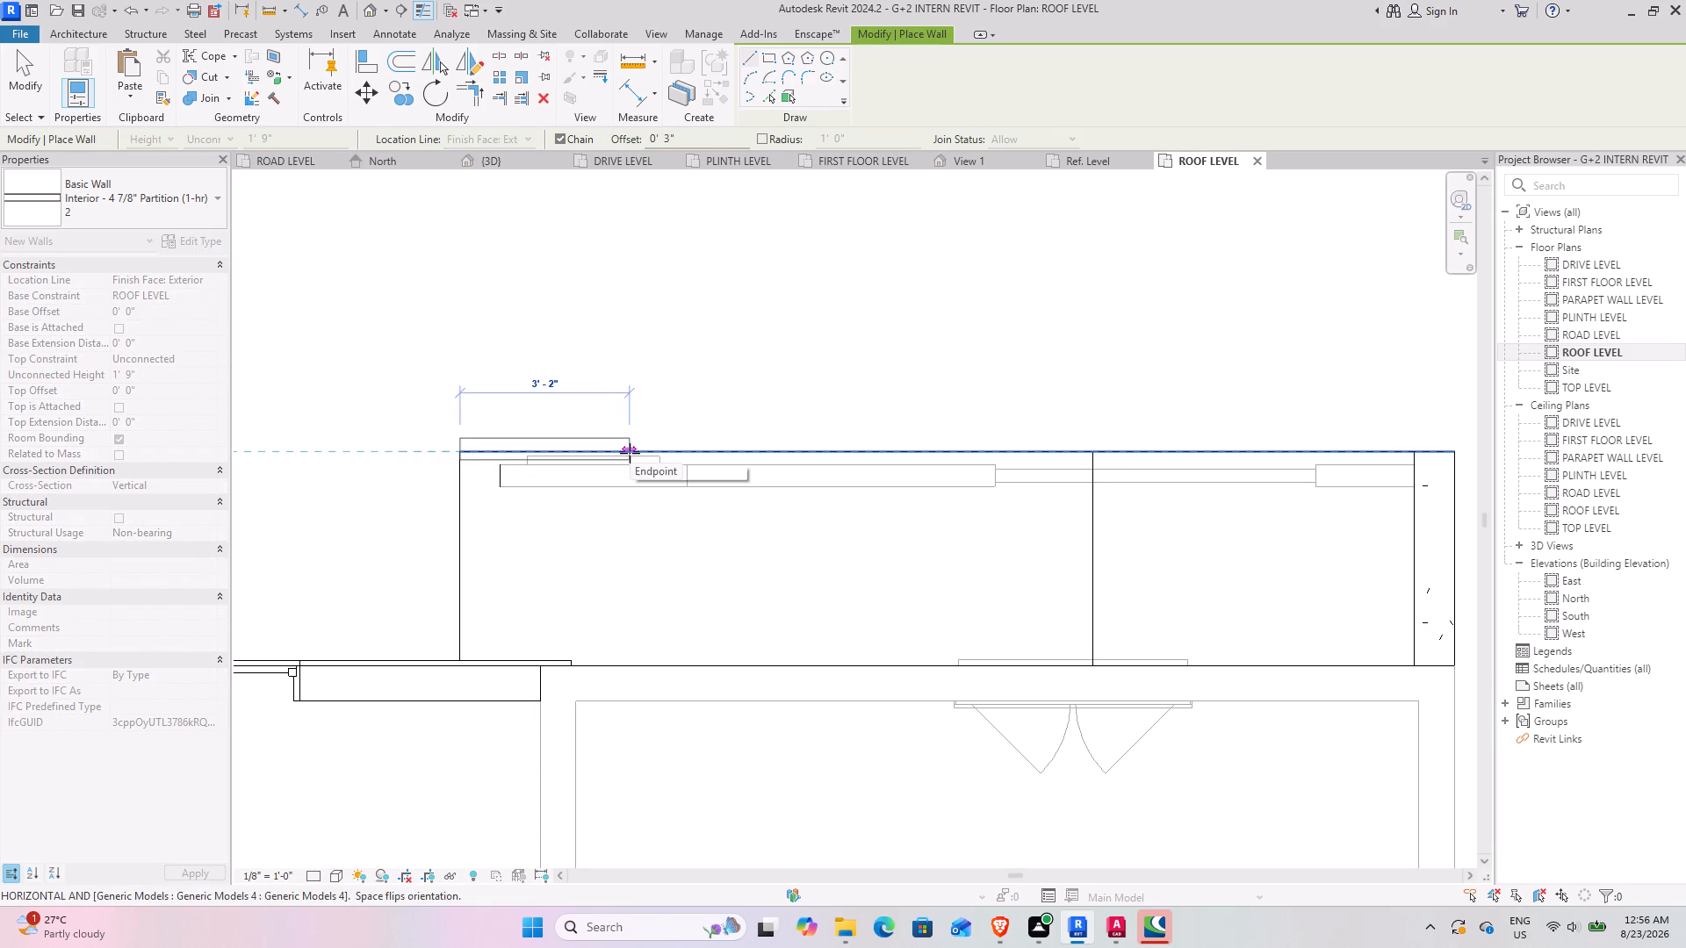
{"action": "key", "text": "Escape"}
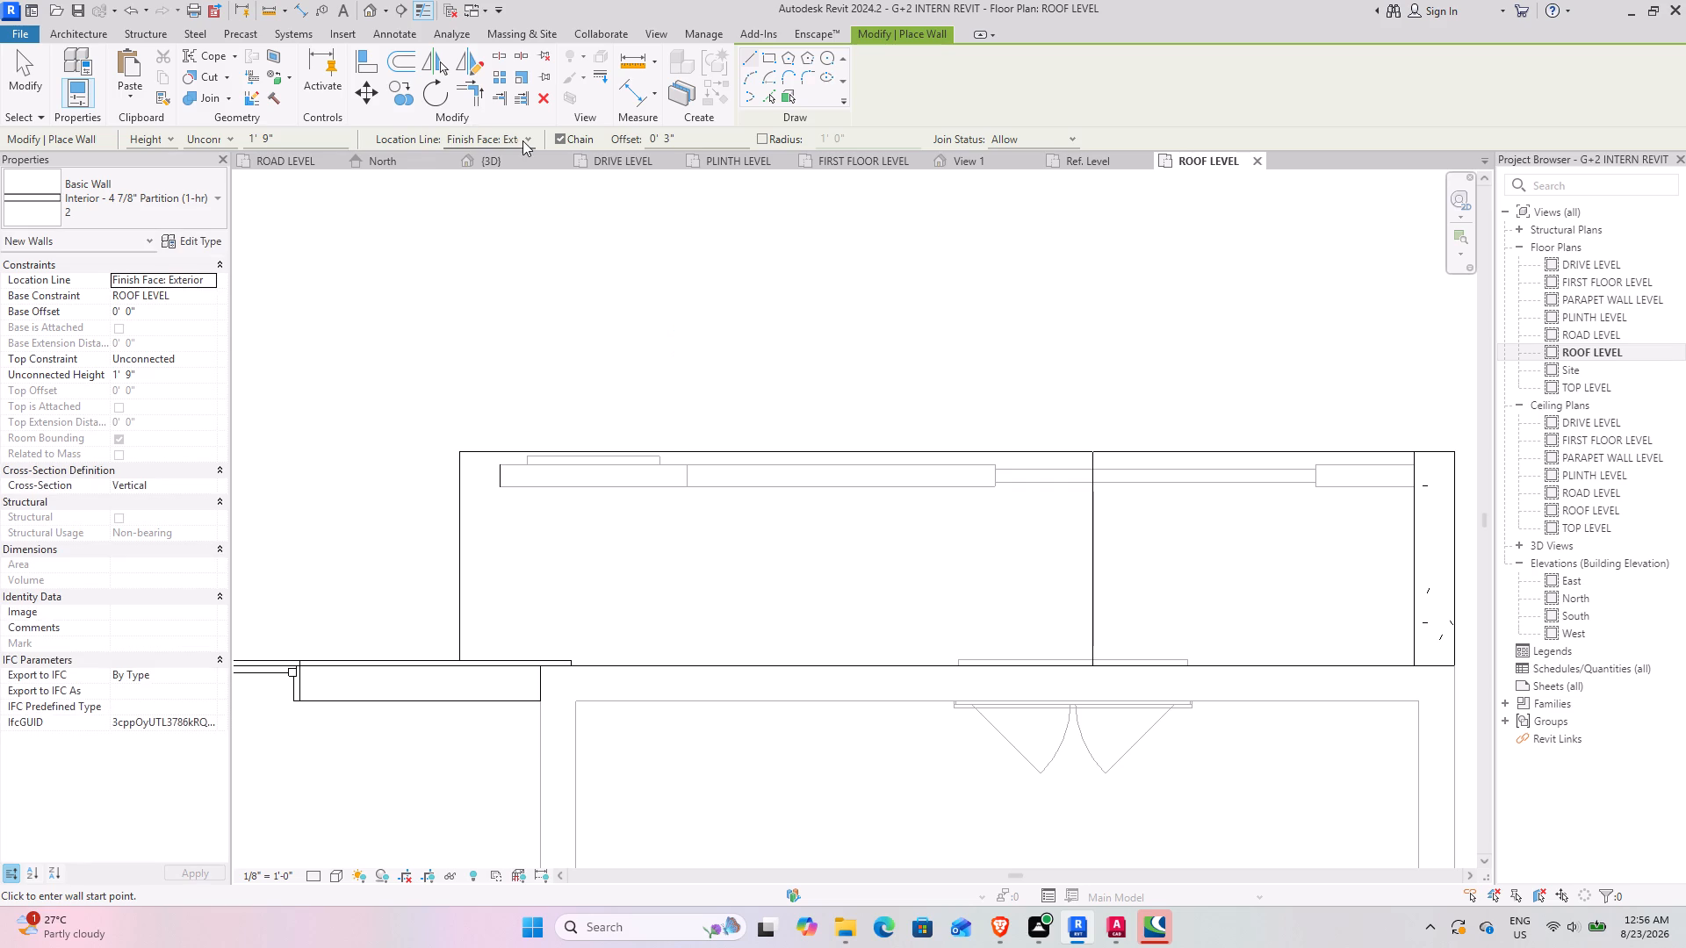
{"action": "left_click", "coordinate": [522, 140]}
{"action": "left_click", "coordinate": [509, 197]}
{"action": "left_click", "coordinate": [459, 456]}
{"action": "key", "text": "space"}
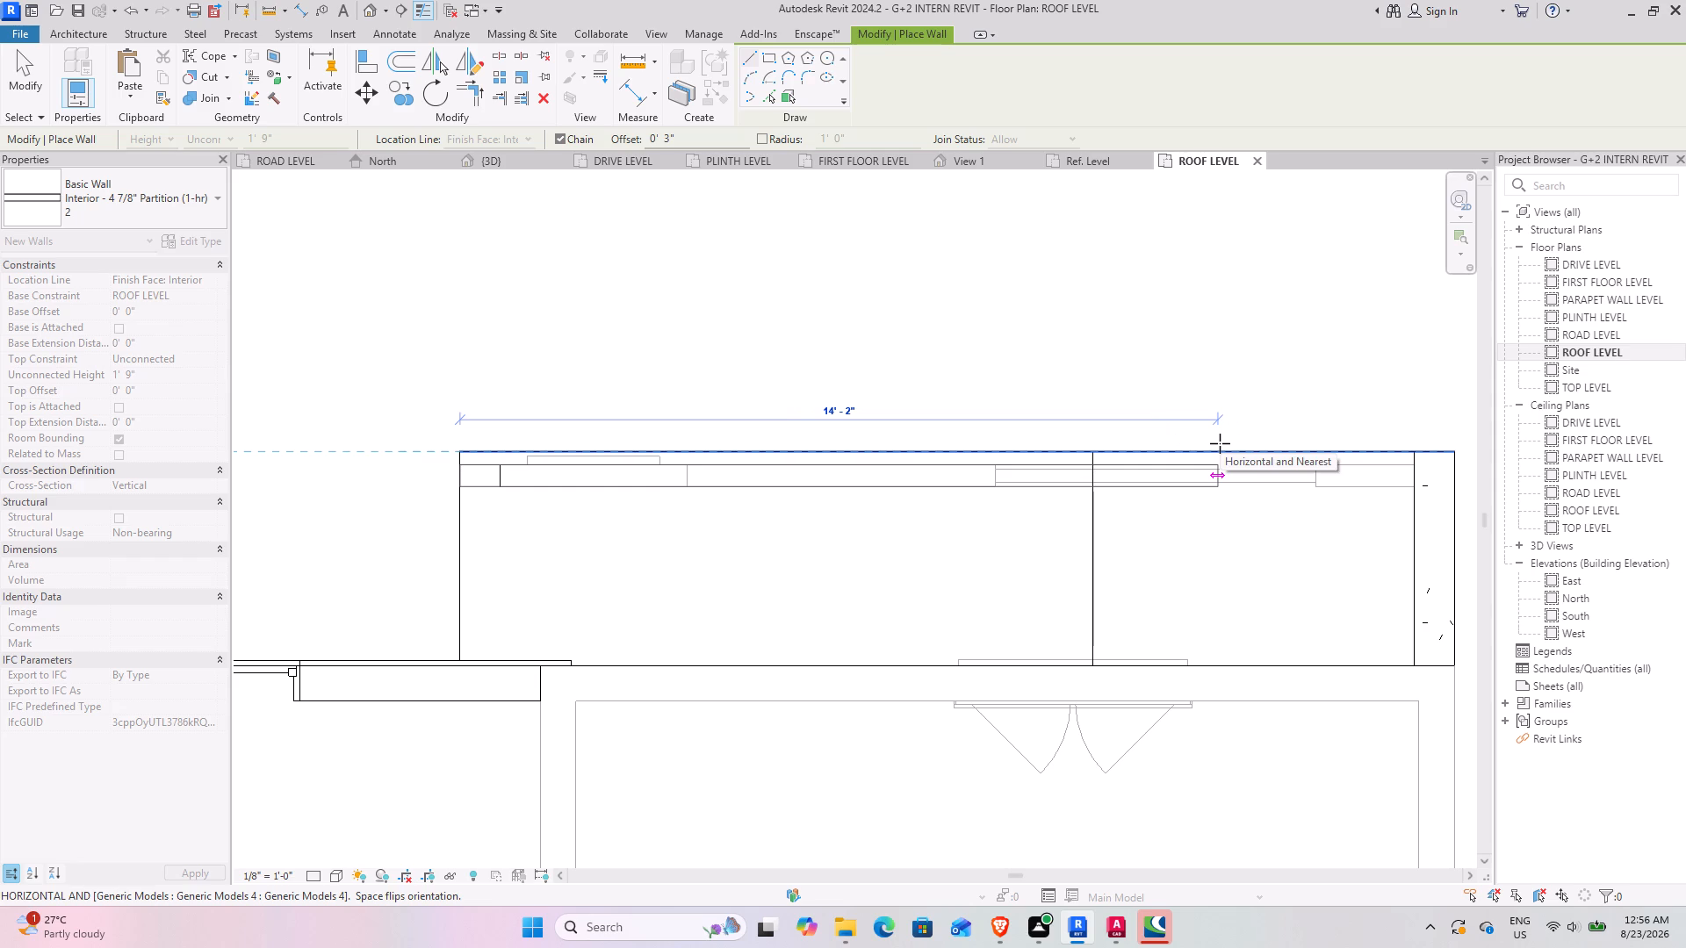
{"action": "type", "text": "10"}
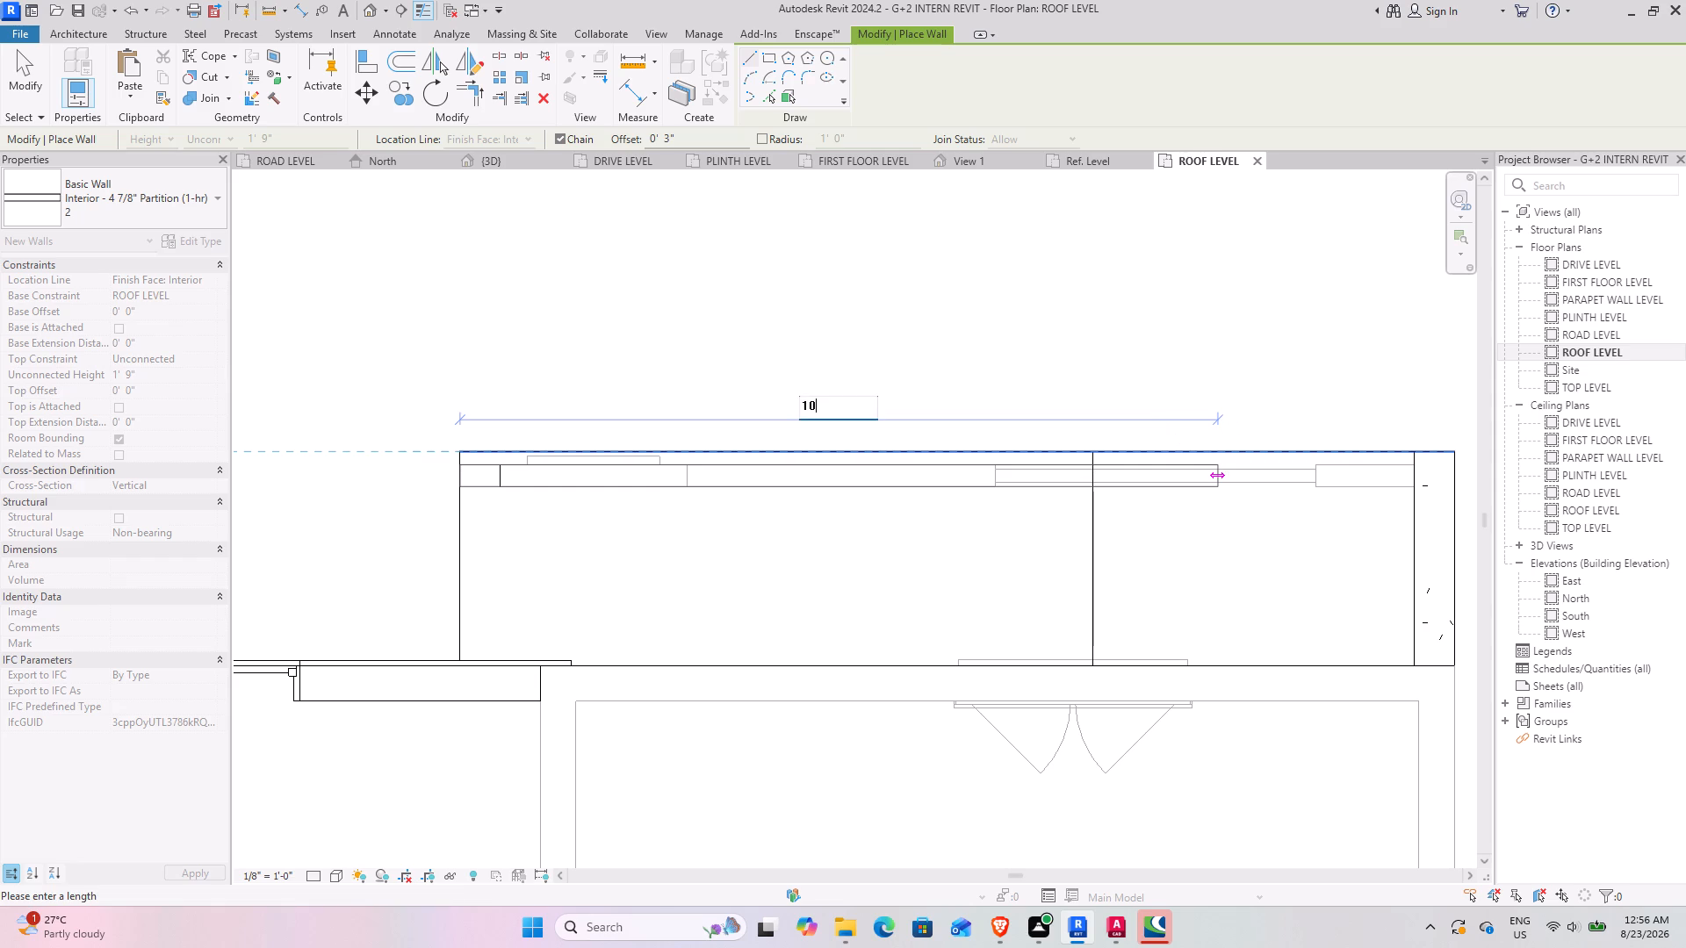
{"action": "key", "text": "apostrophe"}
{"action": "type", "text": "1.5\""}
{"action": "key", "text": "Return"}
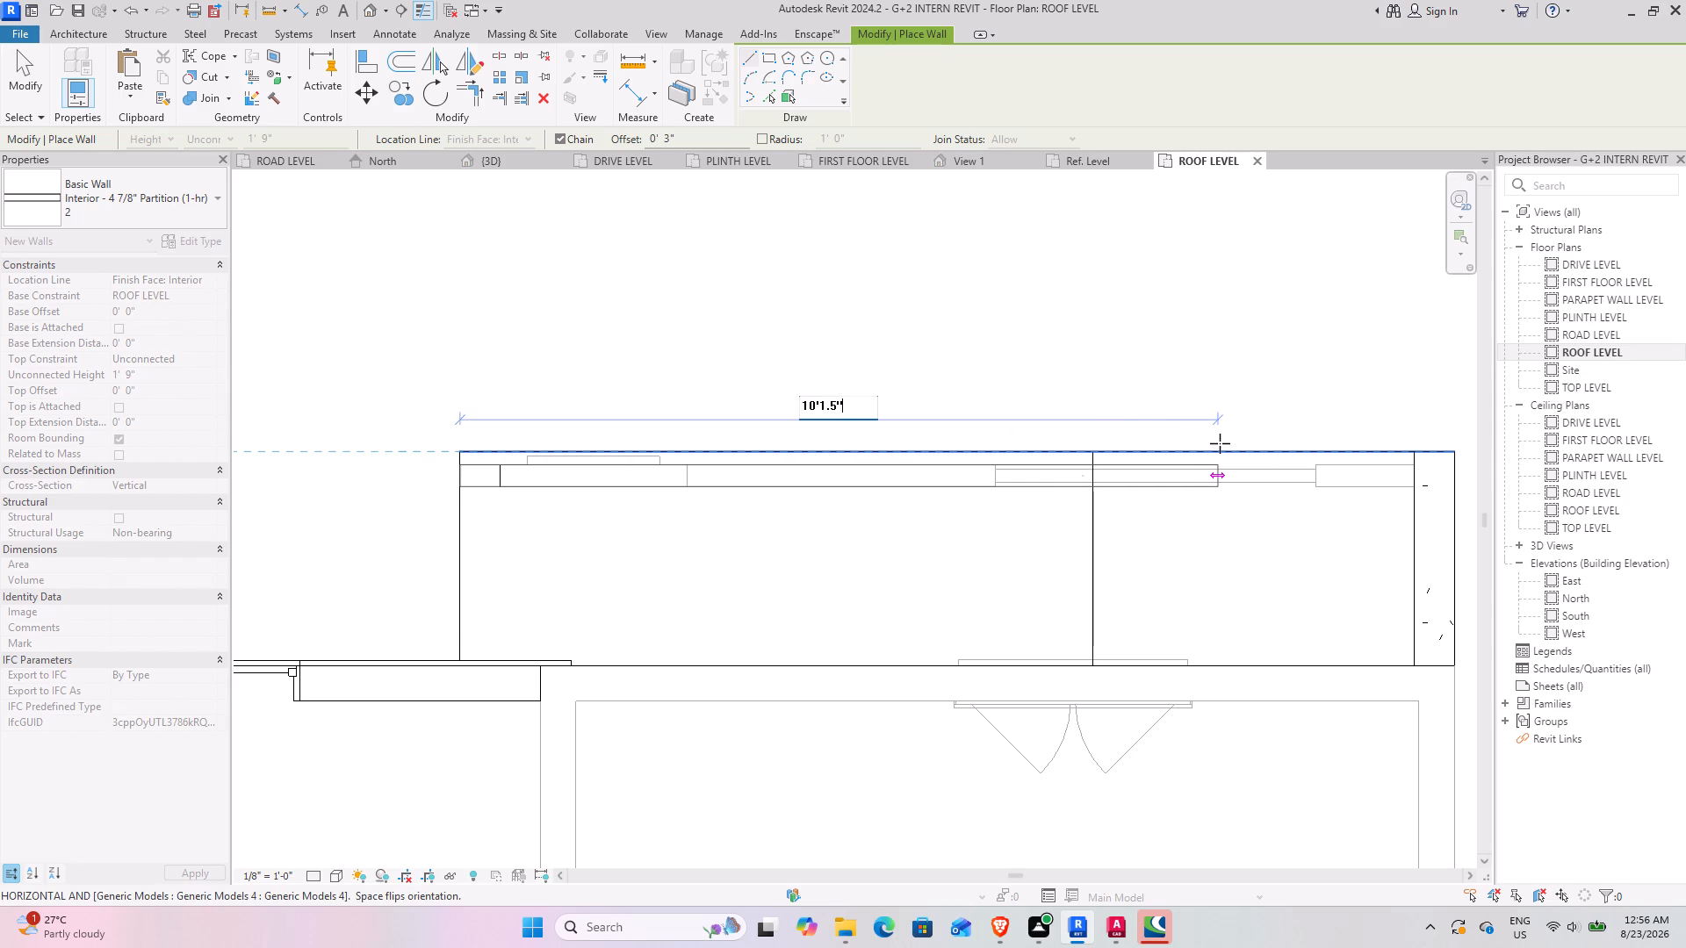
{"action": "key", "text": "Escape"}
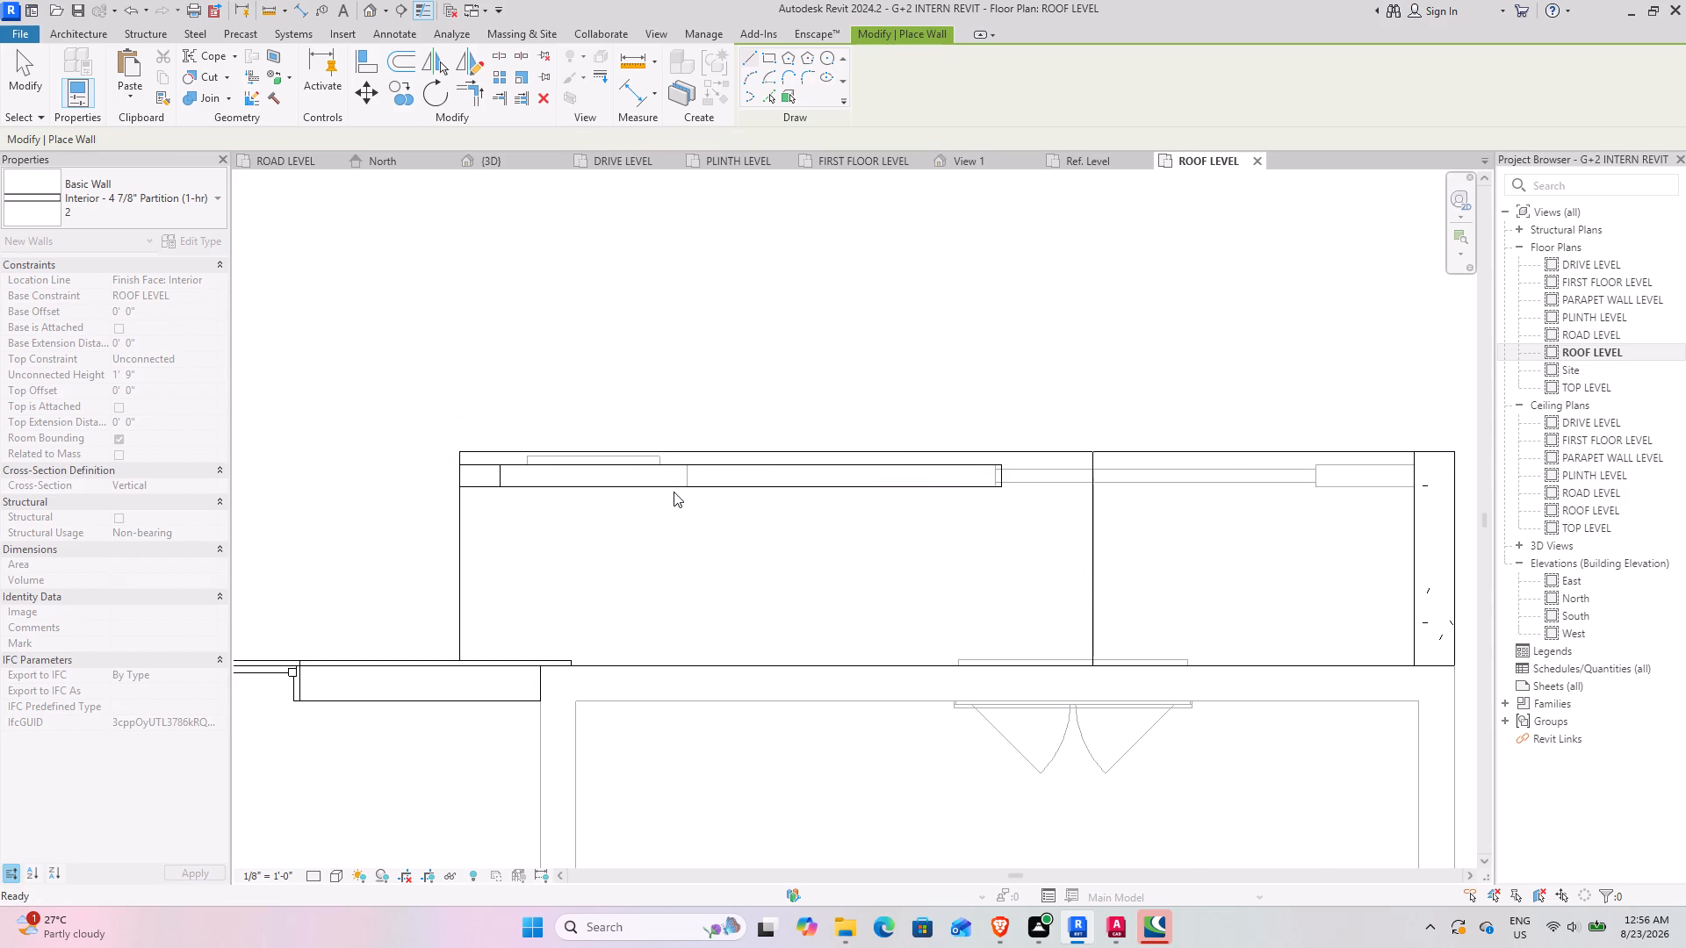
{"action": "key", "text": "Escape"}
Move the new parapet wall 3" lengthwise, away from the balcony slab's side edge.
{"action": "left_click", "coordinate": [495, 488]}
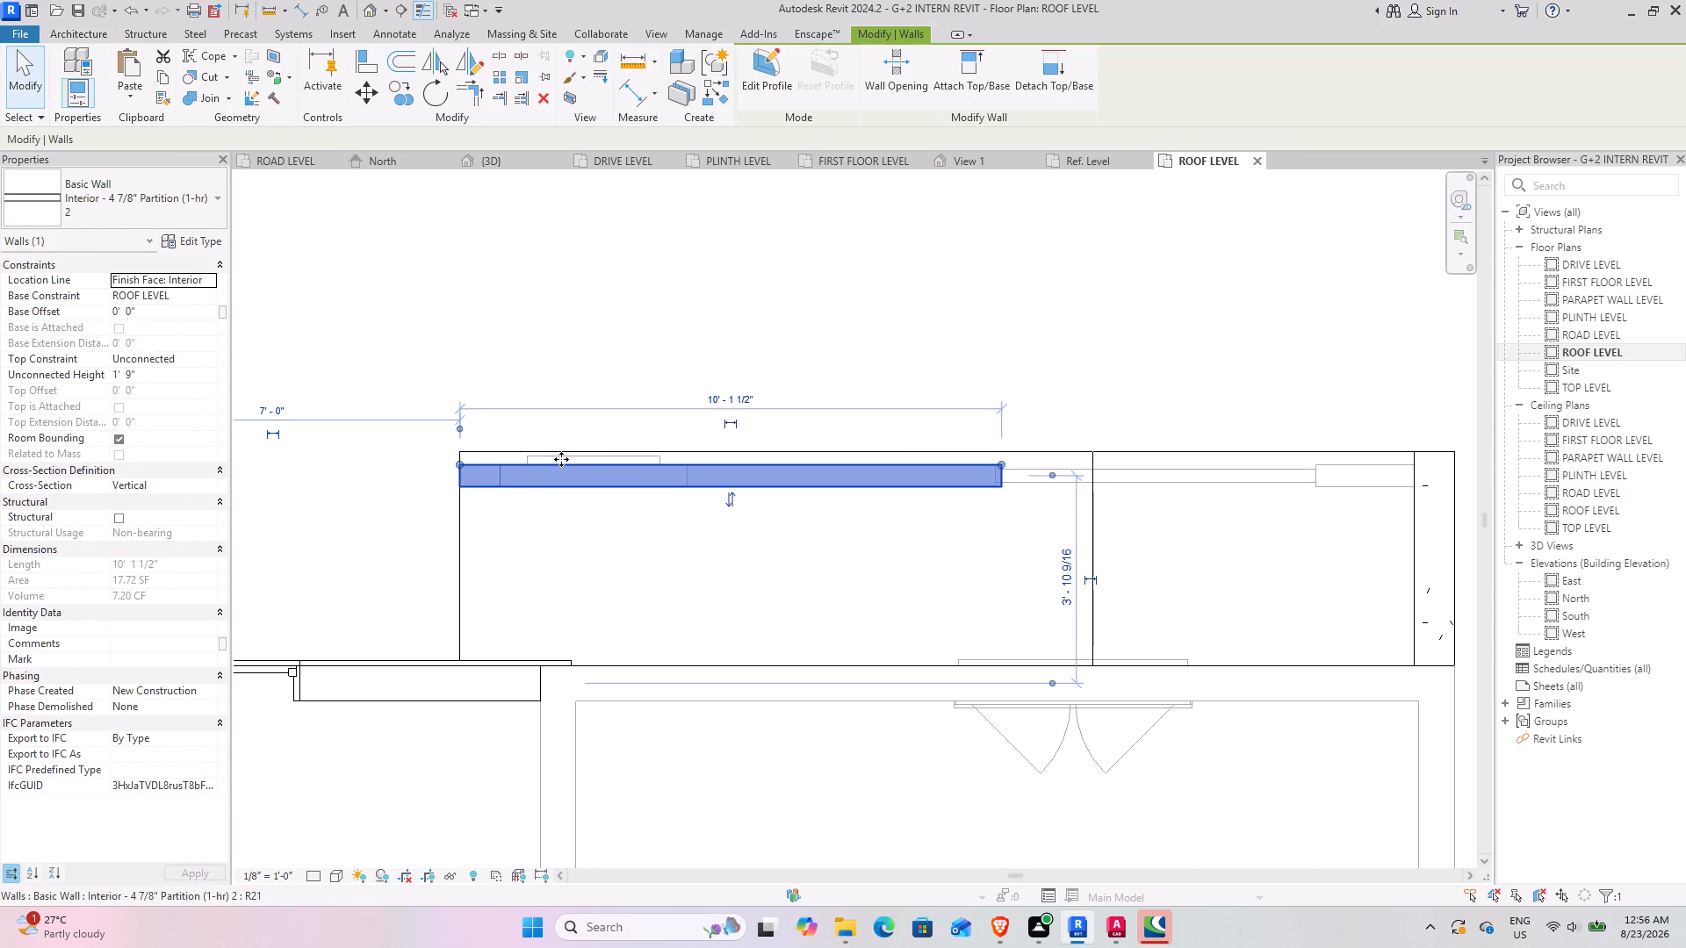
{"action": "scroll", "coordinate": [565, 420], "scroll_direction": "up", "scroll_amount": 4}
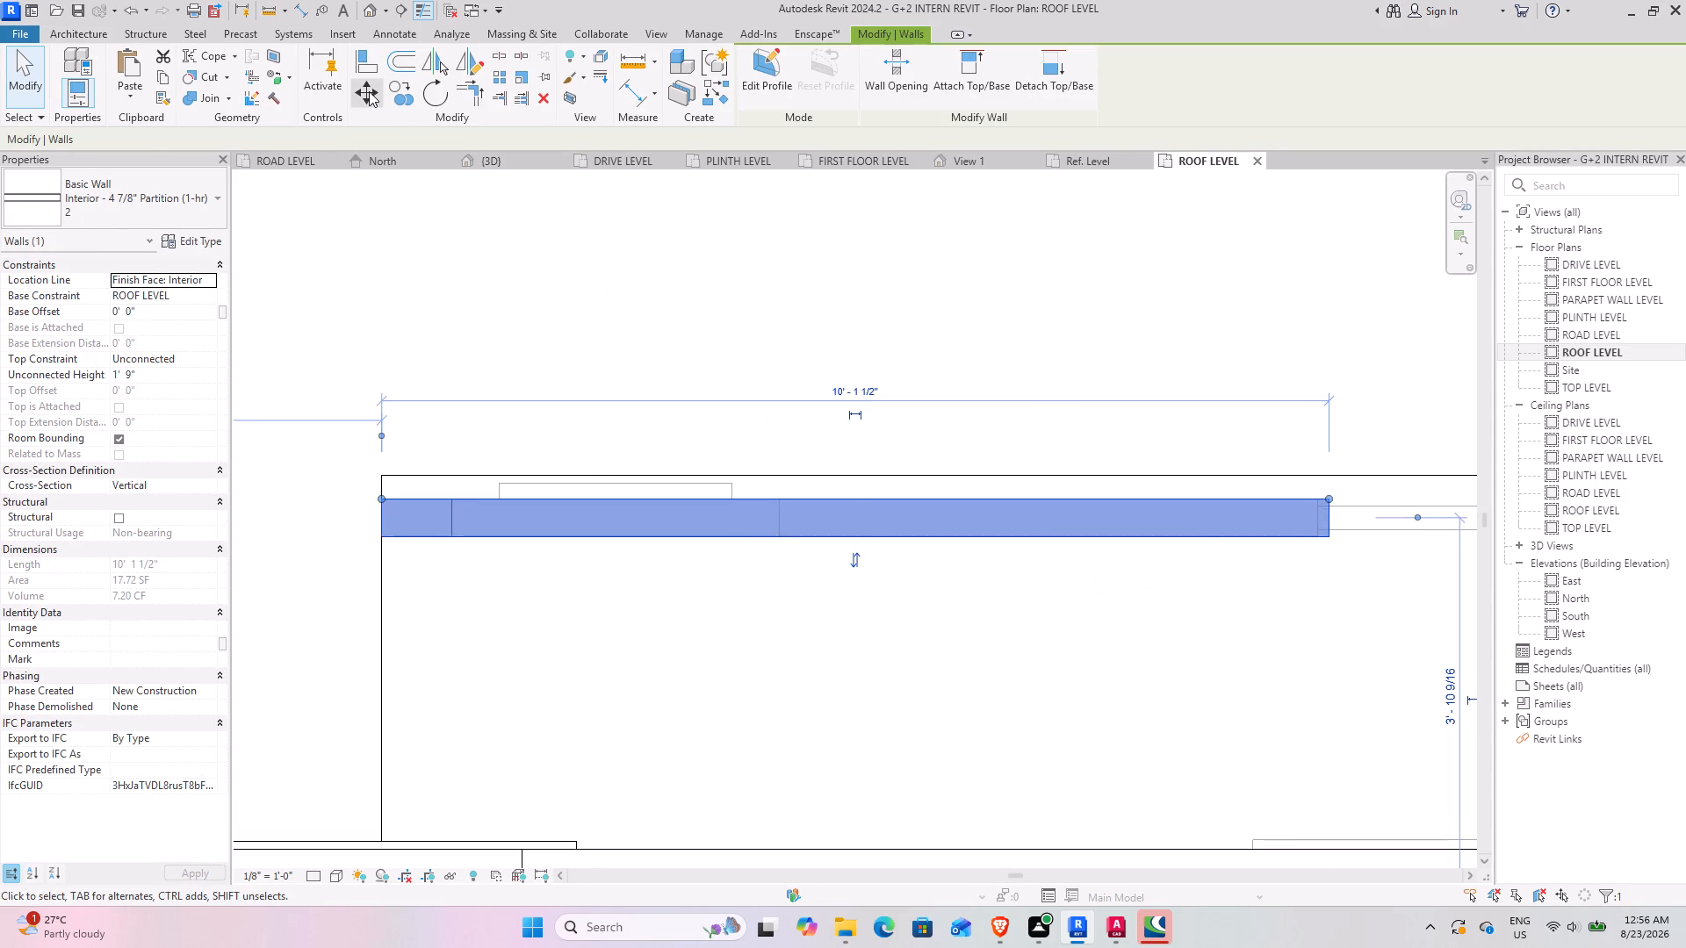
{"action": "left_click", "coordinate": [369, 91]}
{"action": "left_click", "coordinate": [376, 535]}
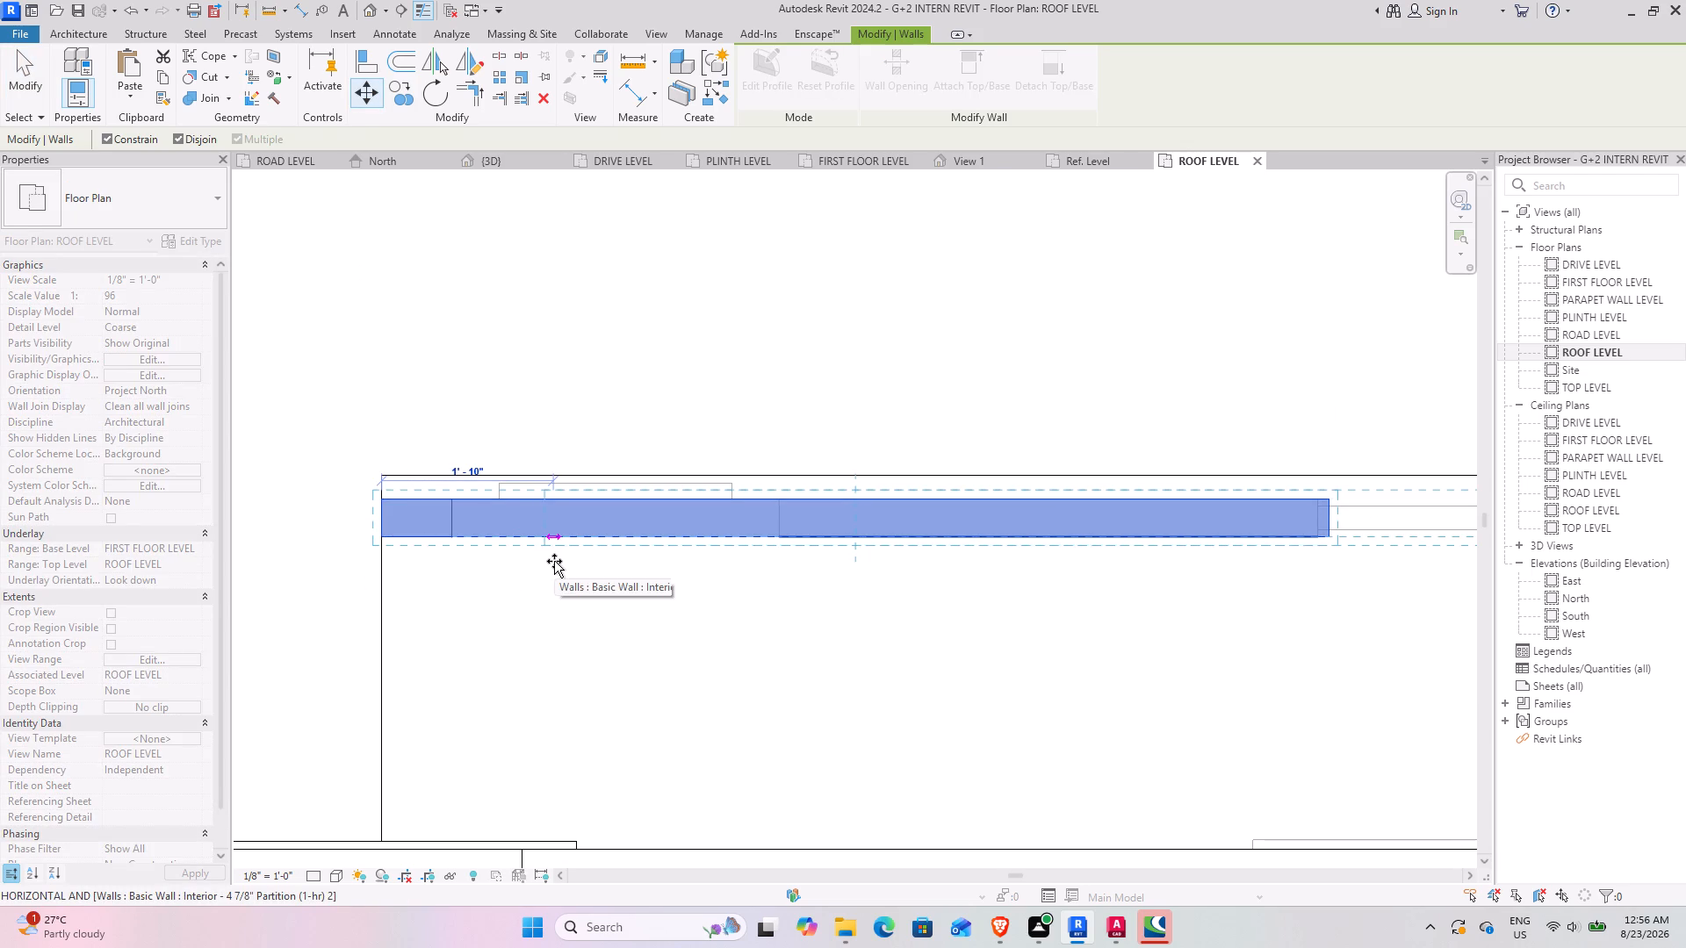
{"action": "type", "text": "3\""}
{"action": "key", "text": "Return"}
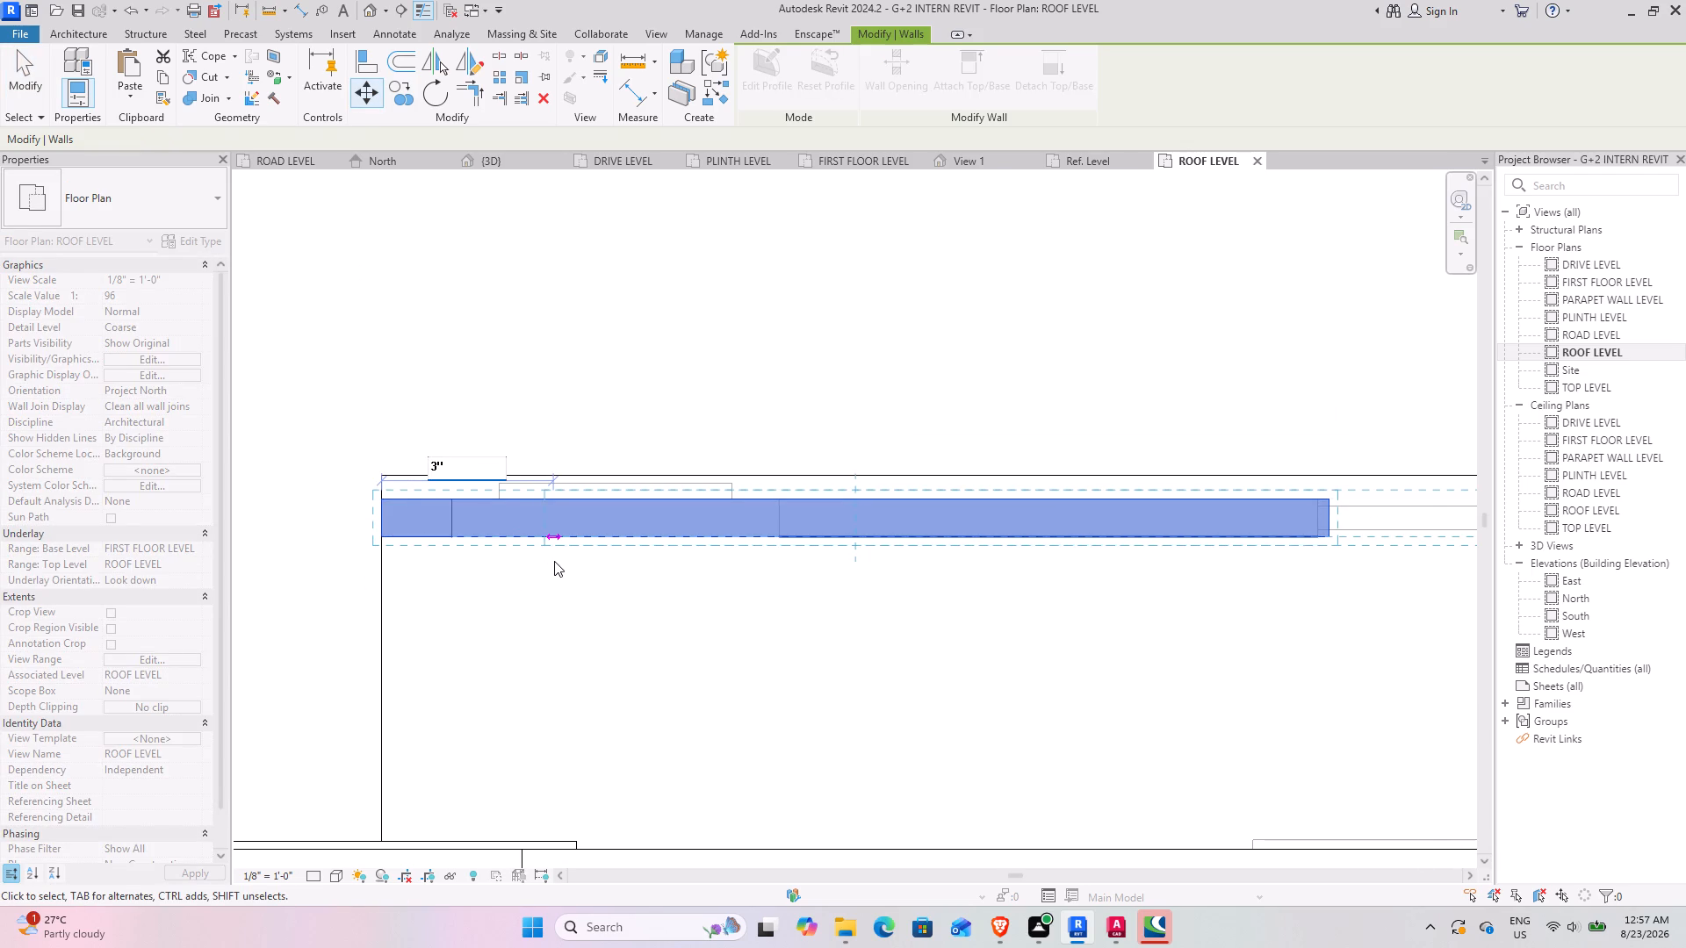
{"action": "left_click", "coordinate": [625, 302]}
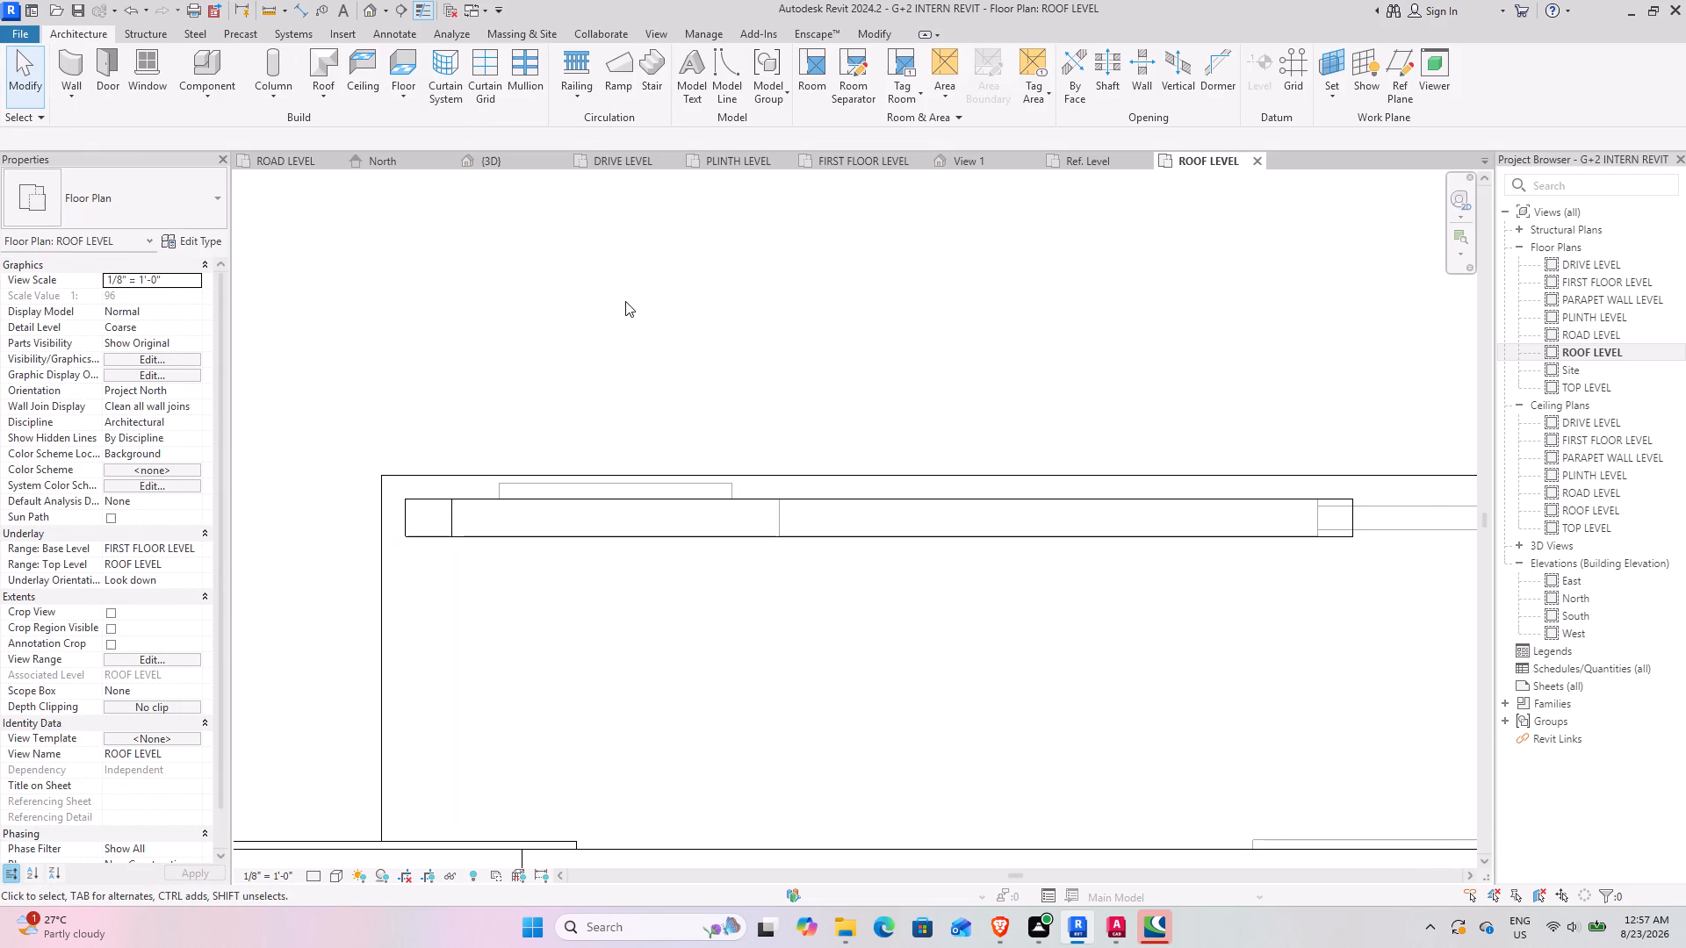
In the 3D view, set the parapet wall's base offset to 1' 0".
{"action": "left_click", "coordinate": [502, 154]}
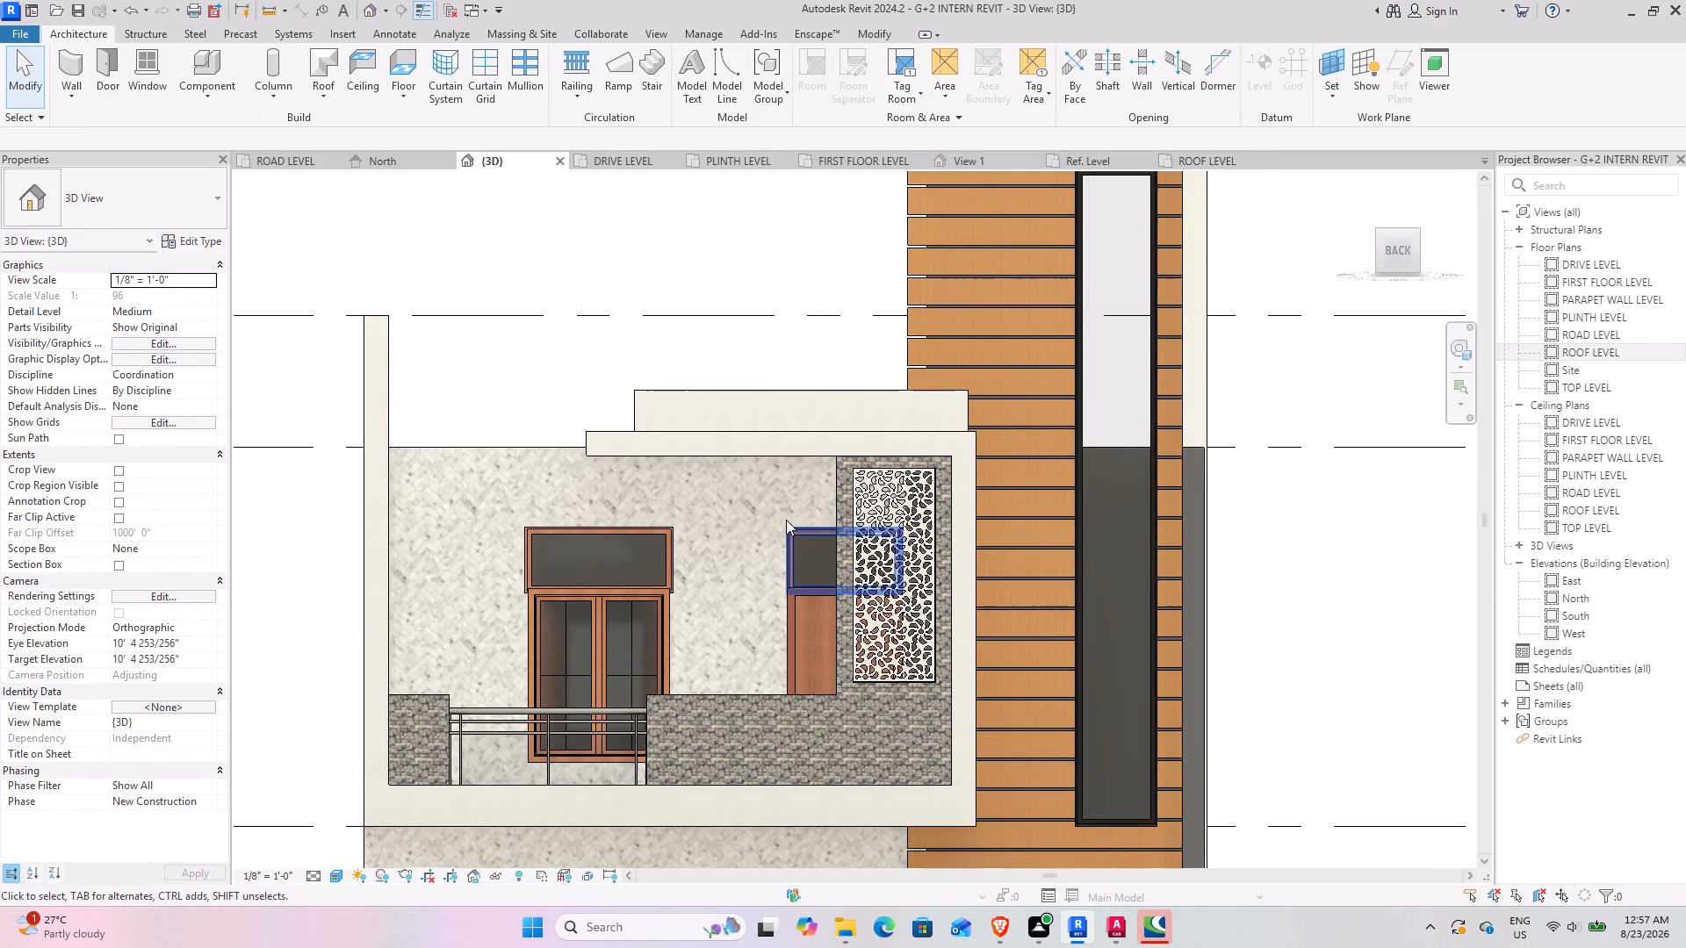
{"action": "scroll", "coordinate": [753, 377], "scroll_direction": "down", "scroll_amount": 2}
{"action": "middle_click_drag", "start_coordinate": [788, 399], "coordinate": [666, 412]}
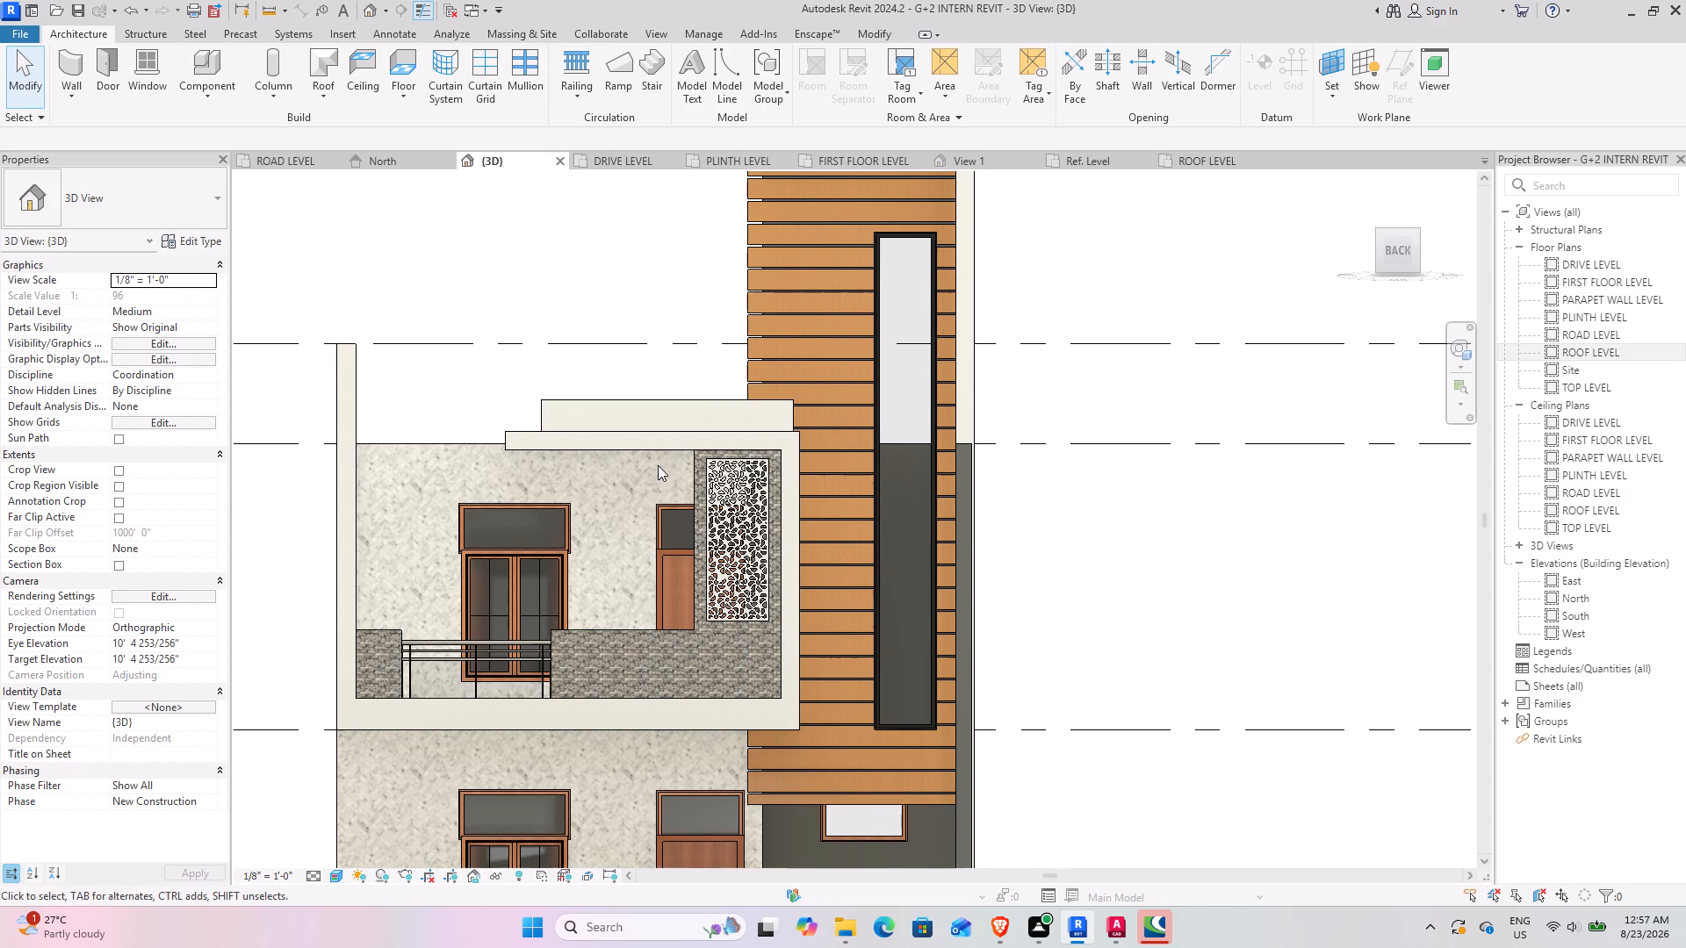
{"action": "middle_click_drag", "start_coordinate": [655, 370], "coordinate": [666, 440]}
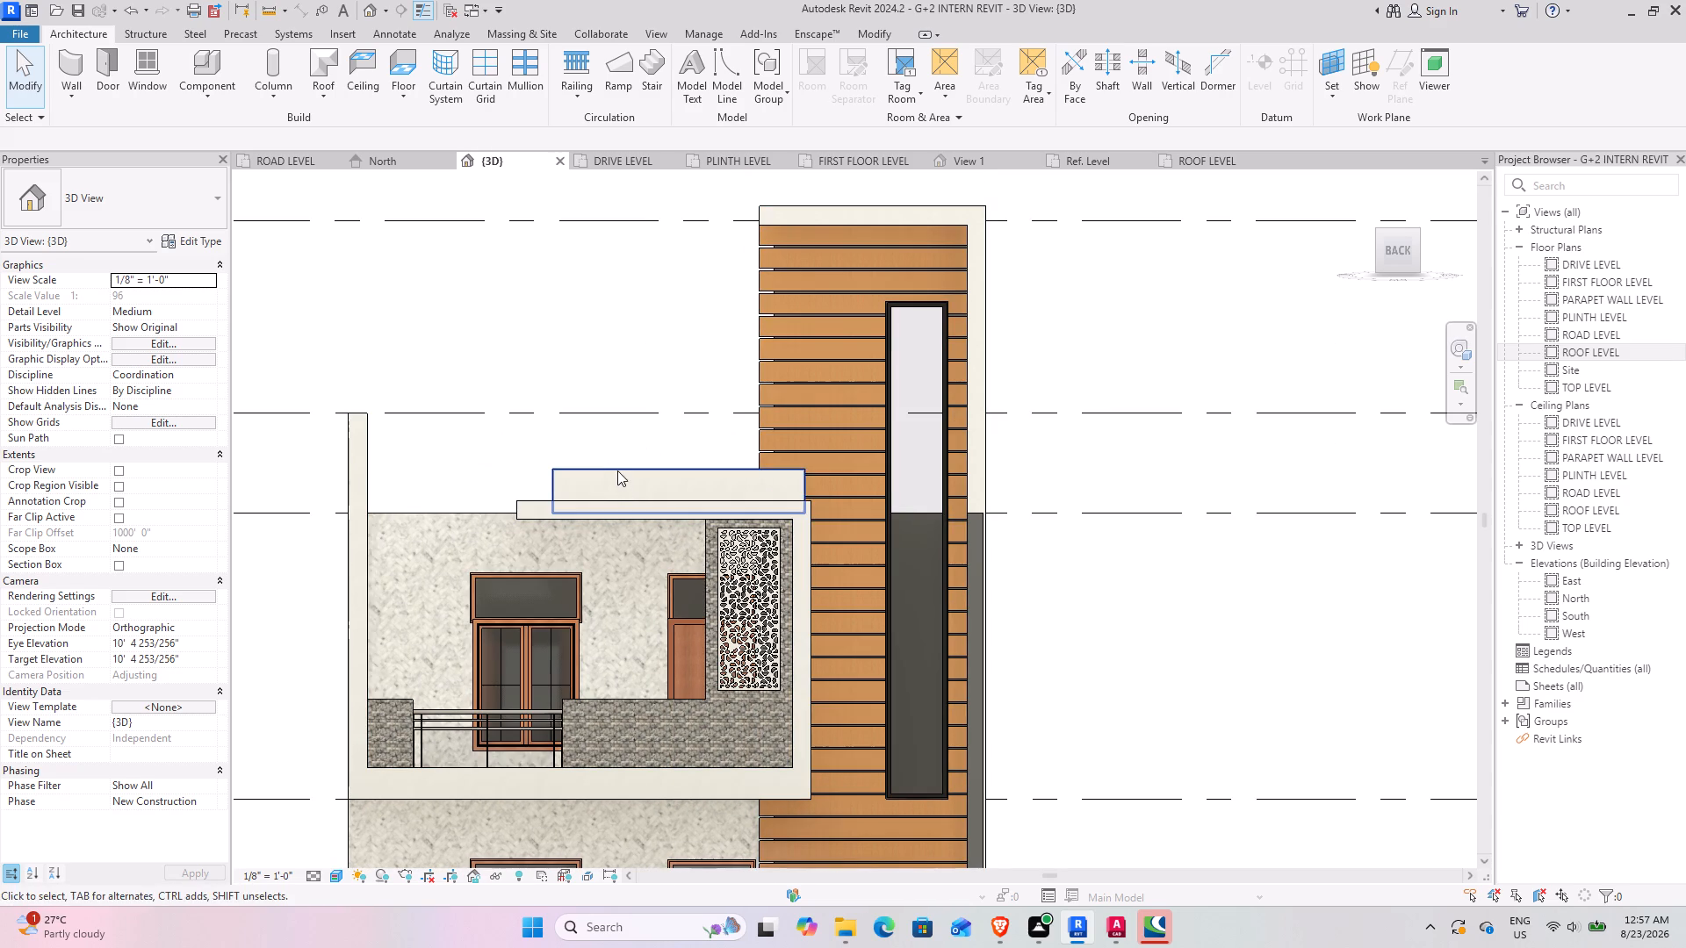
{"action": "left_click", "coordinate": [617, 470]}
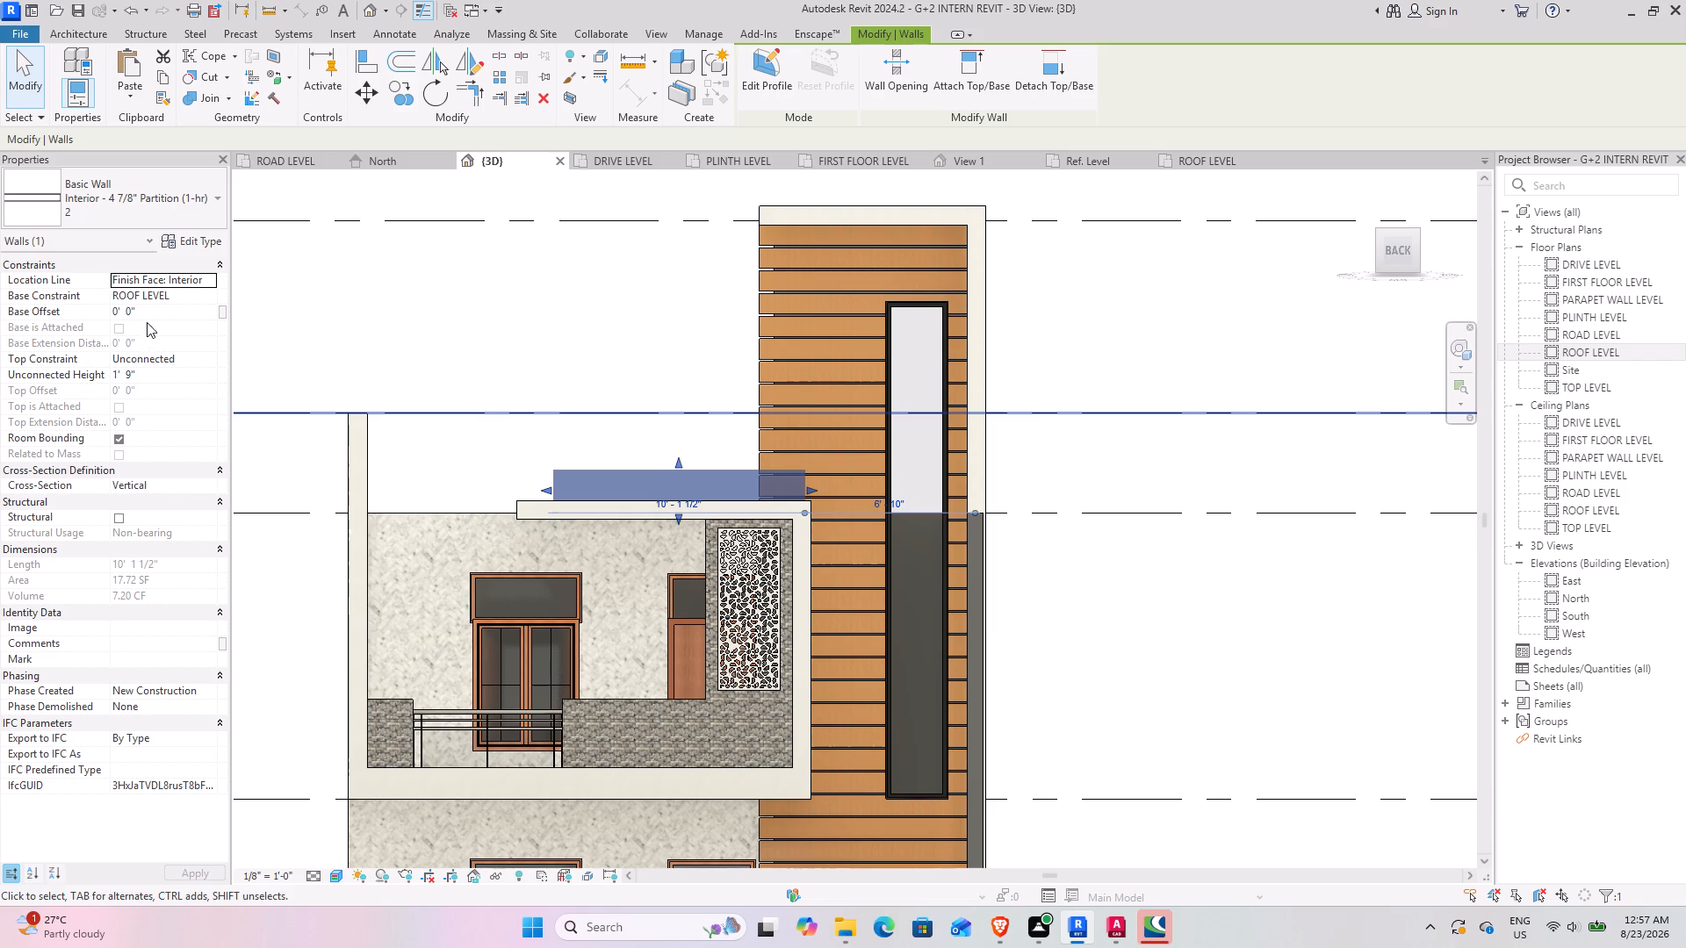
{"action": "left_click", "coordinate": [151, 313]}
{"action": "type", "text": "1'"}
{"action": "key", "text": "Return"}
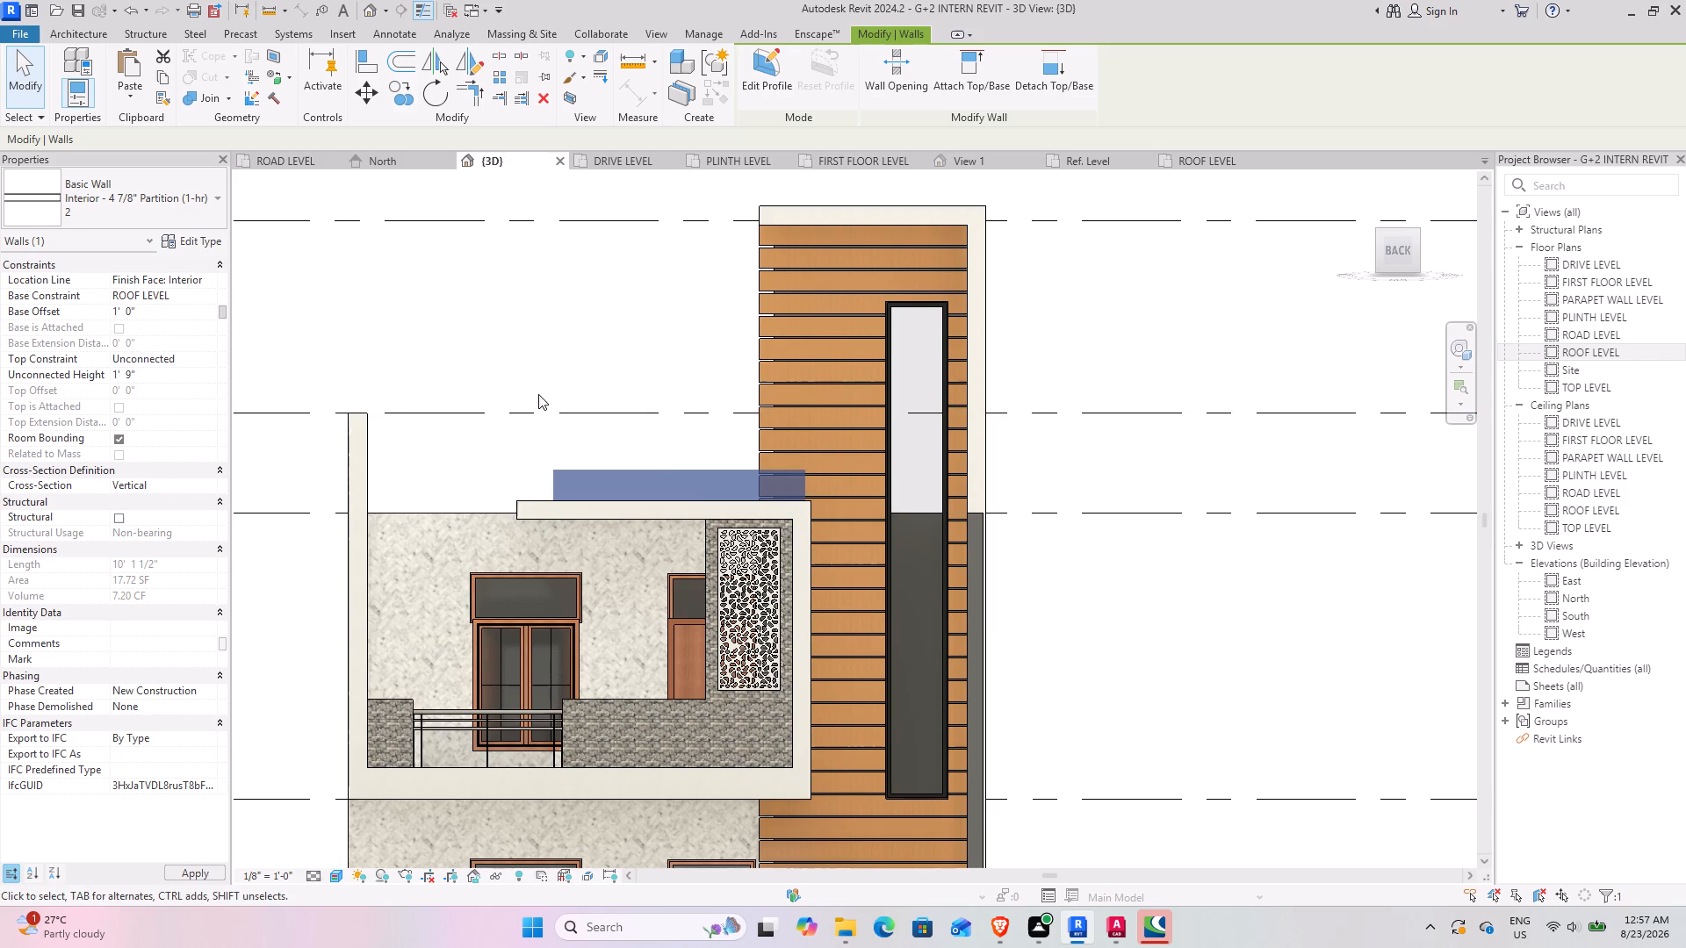
Stretch the parapet wall's base down to the slab's top face, giving a 0' 6" base offset and 2' 3" height.
{"action": "scroll", "coordinate": [676, 474], "scroll_direction": "up", "scroll_amount": 3}
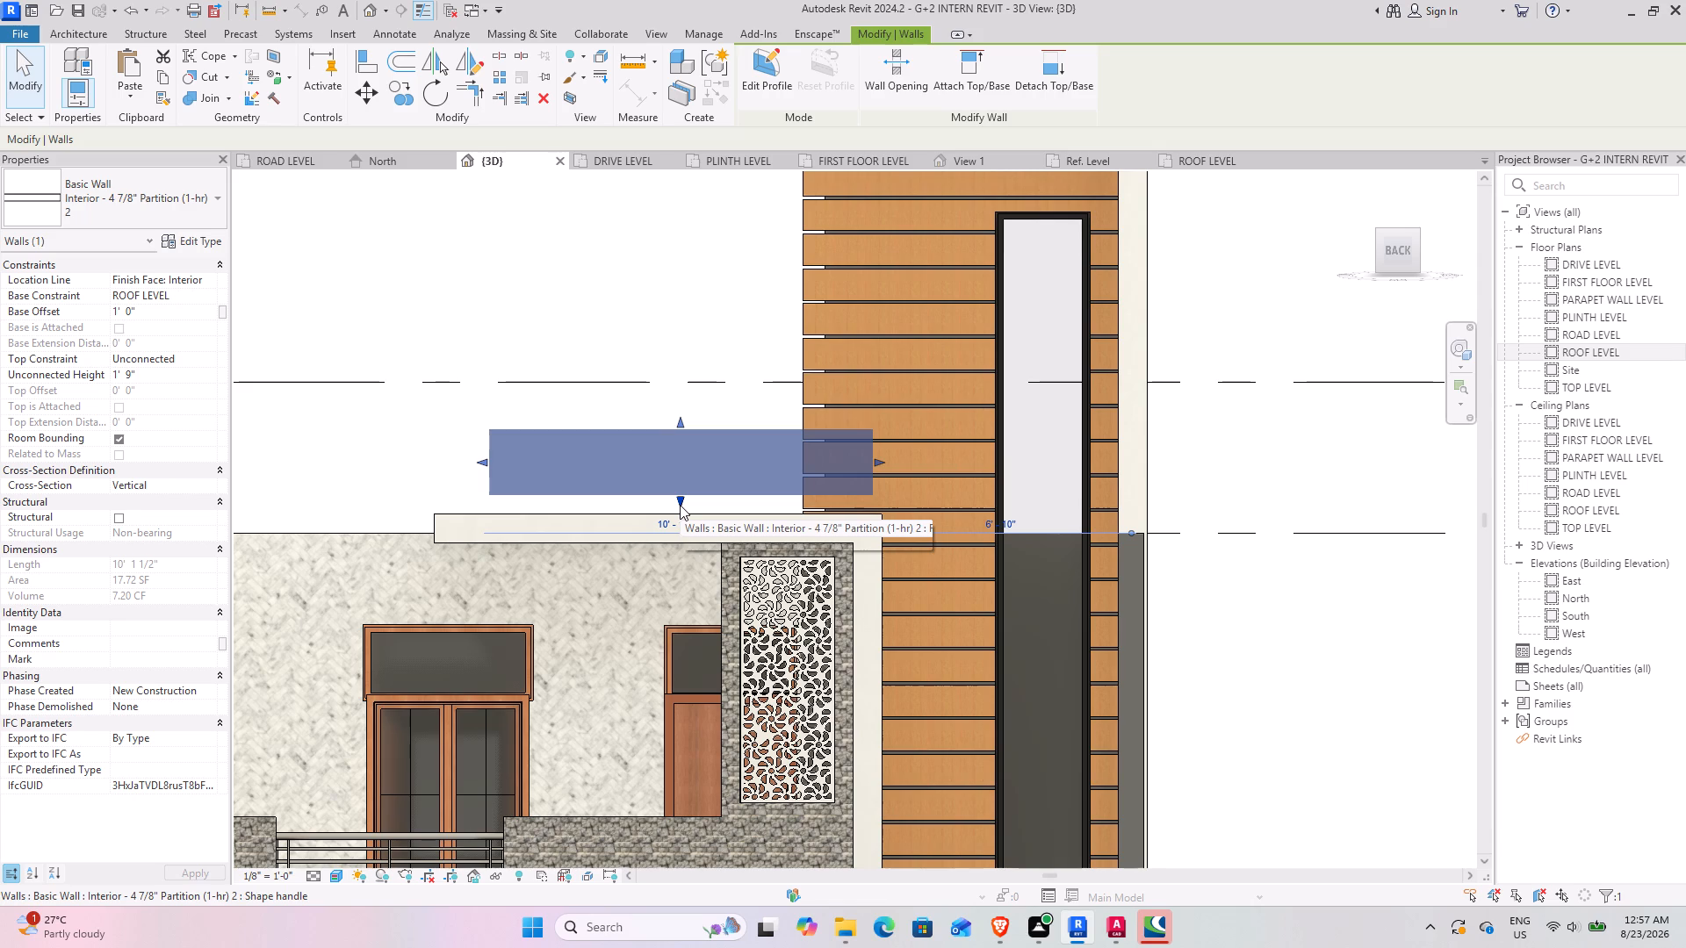
{"action": "left_click_drag", "start_coordinate": [678, 499], "coordinate": [678, 522]}
{"action": "left_click", "coordinate": [1345, 585]}
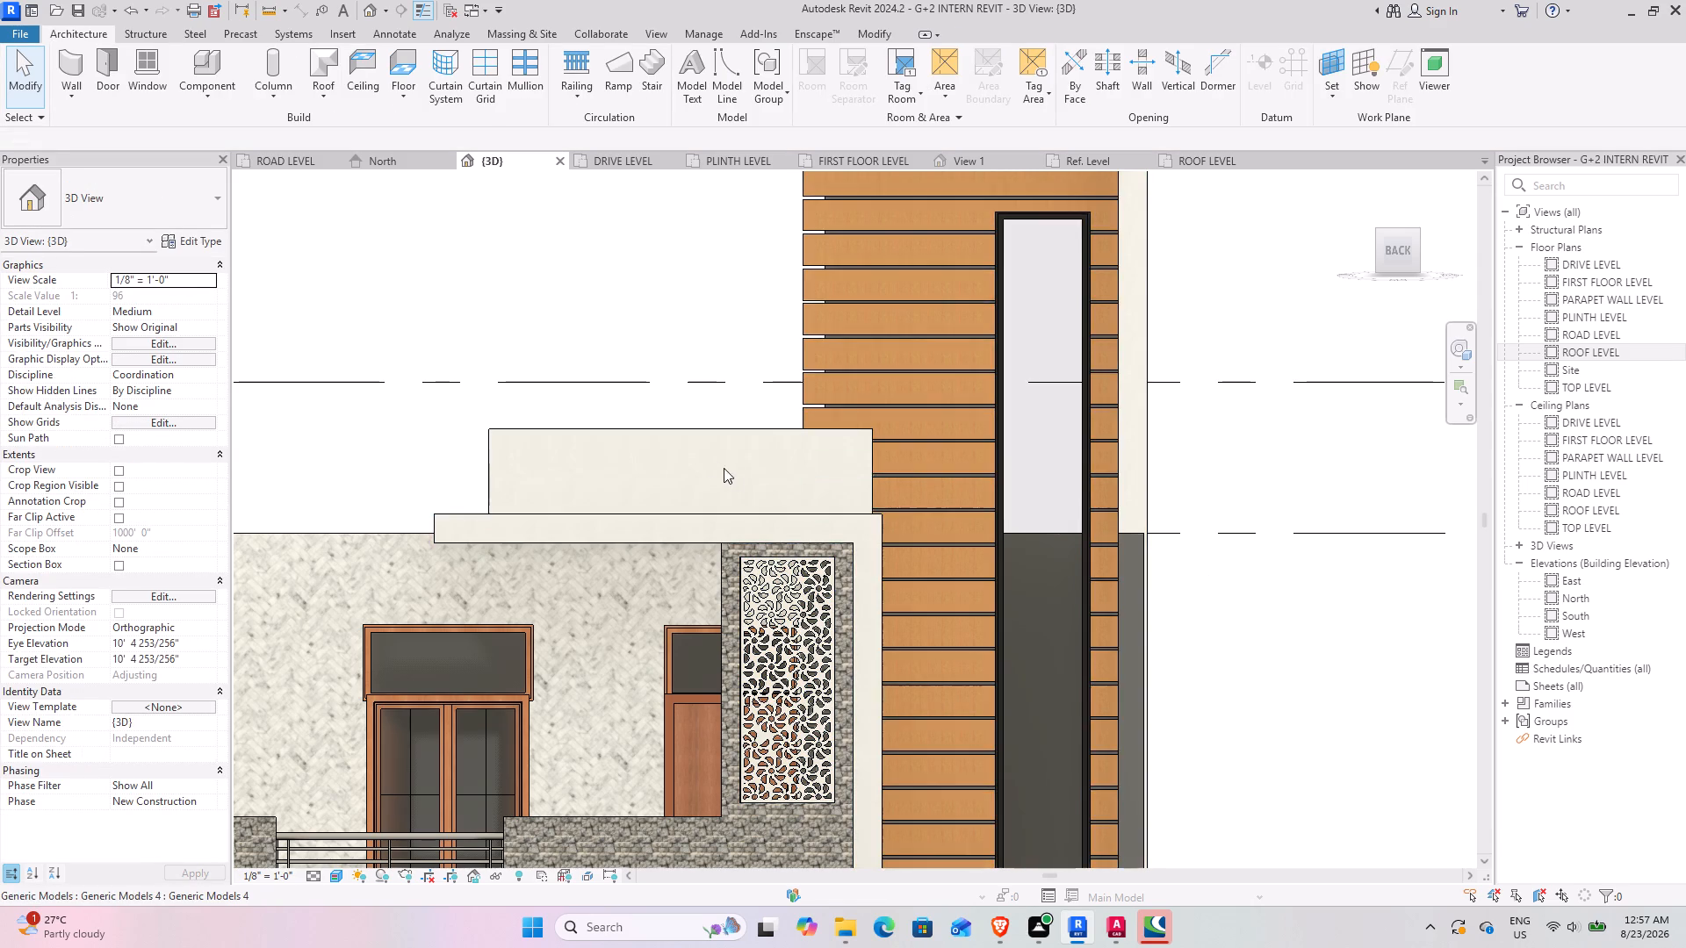
Stretch the parapet wall's free end toward the slab's end, to a length of about 11' 0".
{"action": "scroll", "coordinate": [702, 455], "scroll_direction": "down", "scroll_amount": 3}
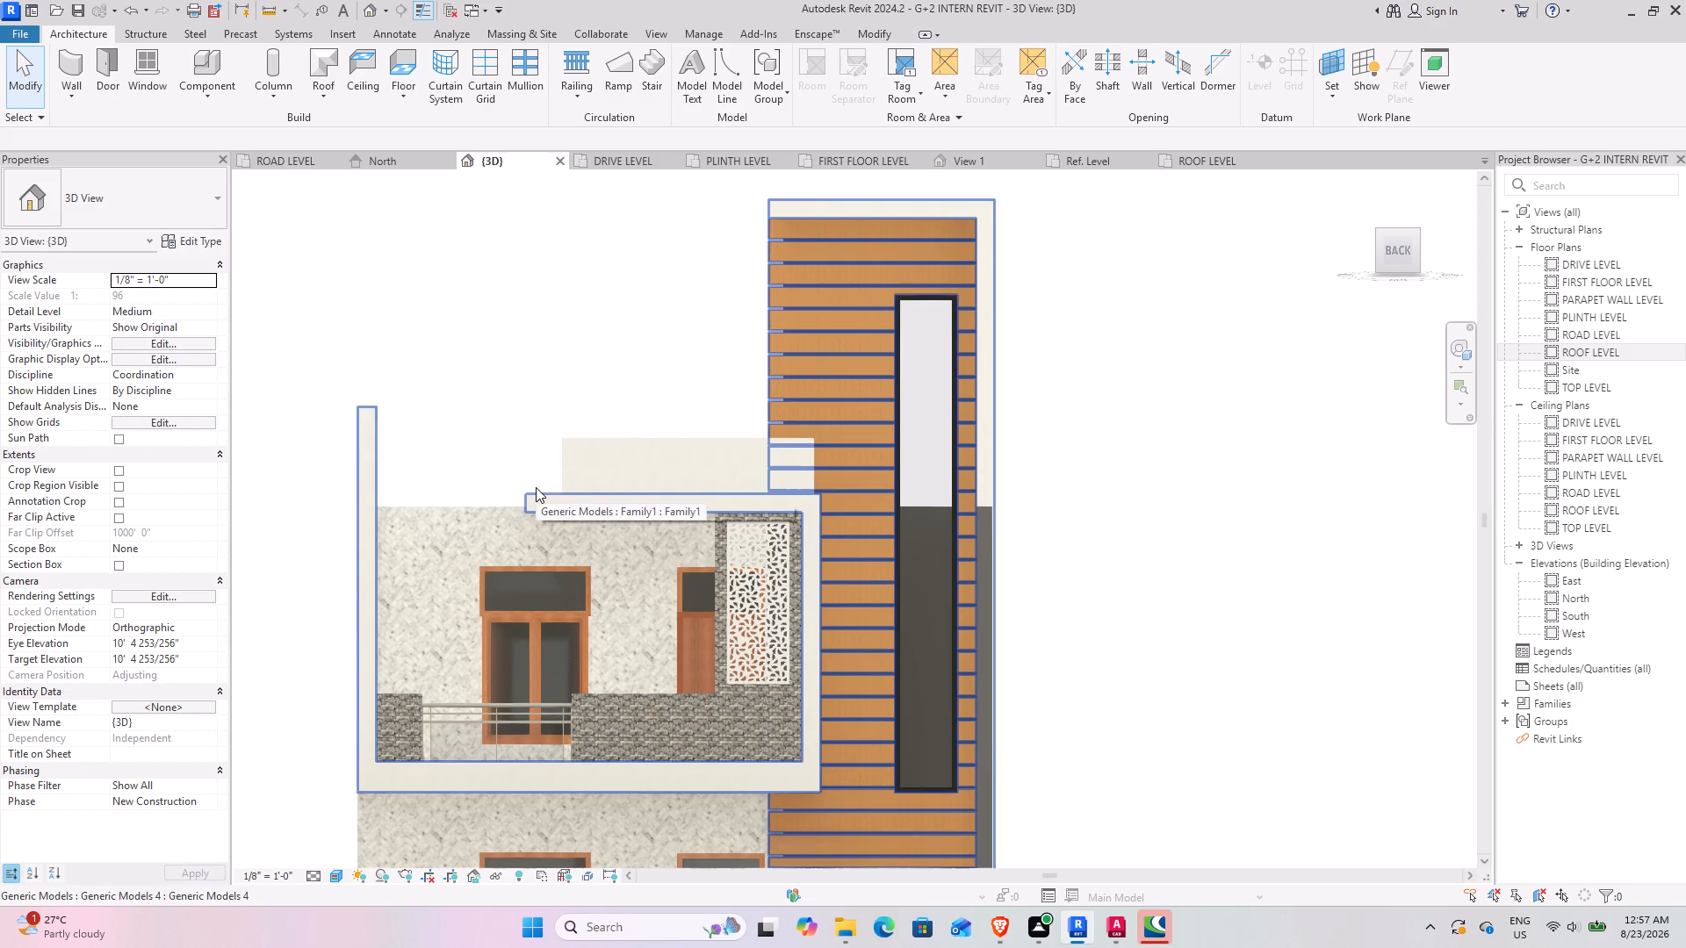
{"action": "left_click", "coordinate": [576, 440]}
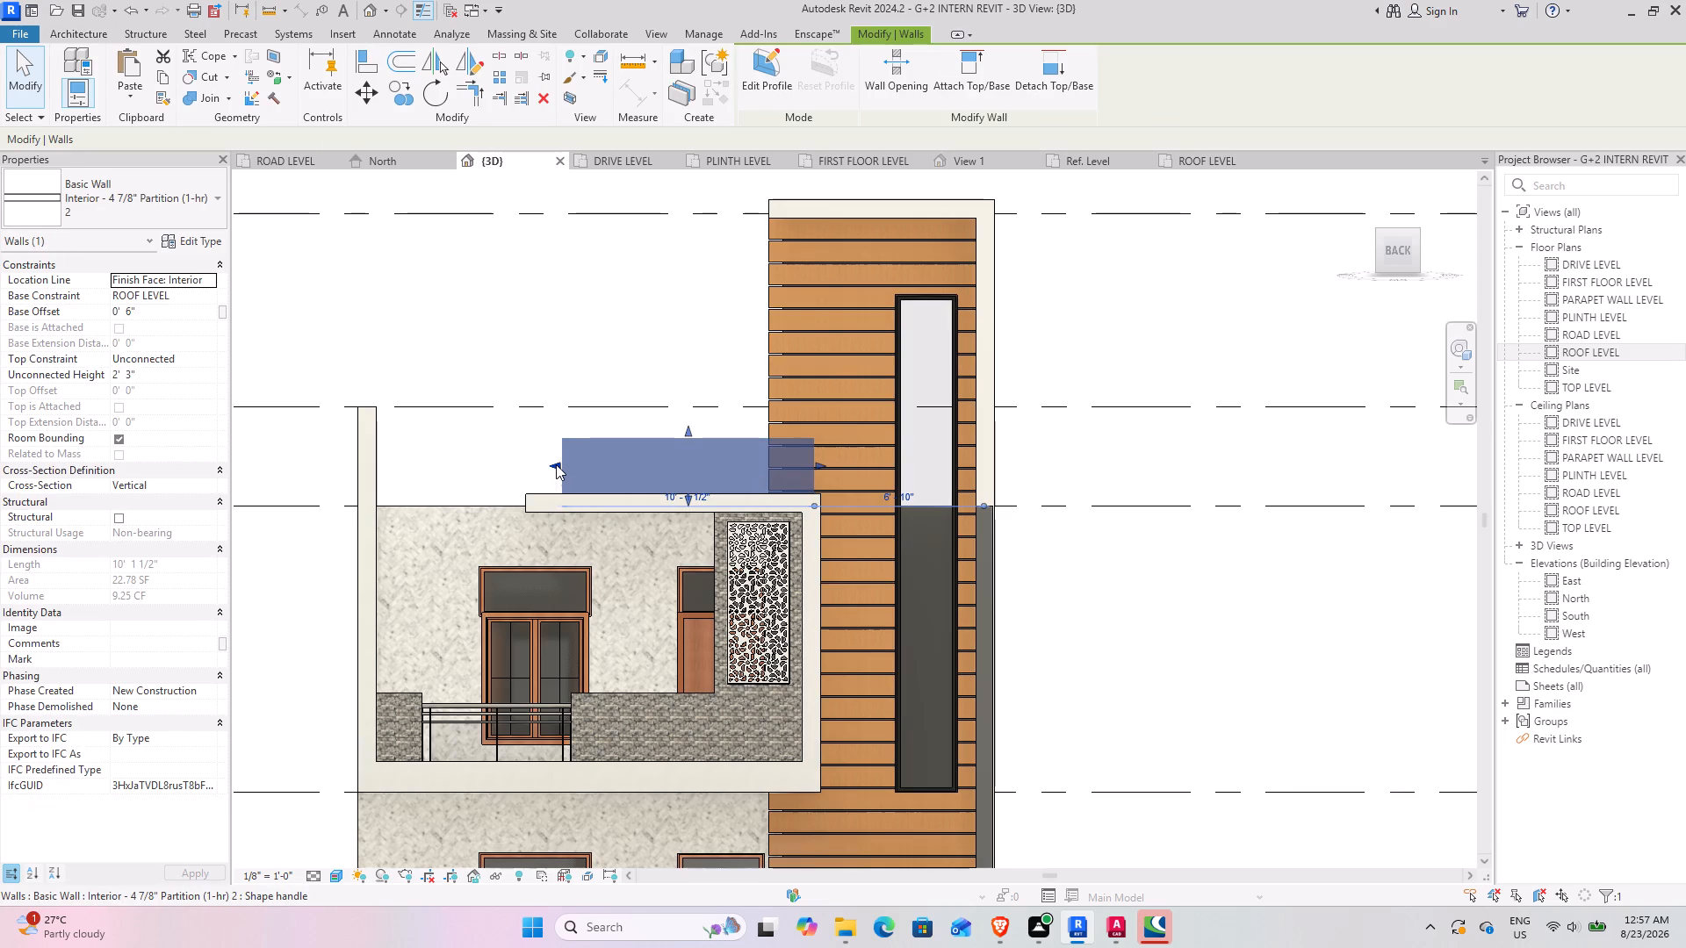
{"action": "left_click_drag", "start_coordinate": [556, 464], "coordinate": [536, 463]}
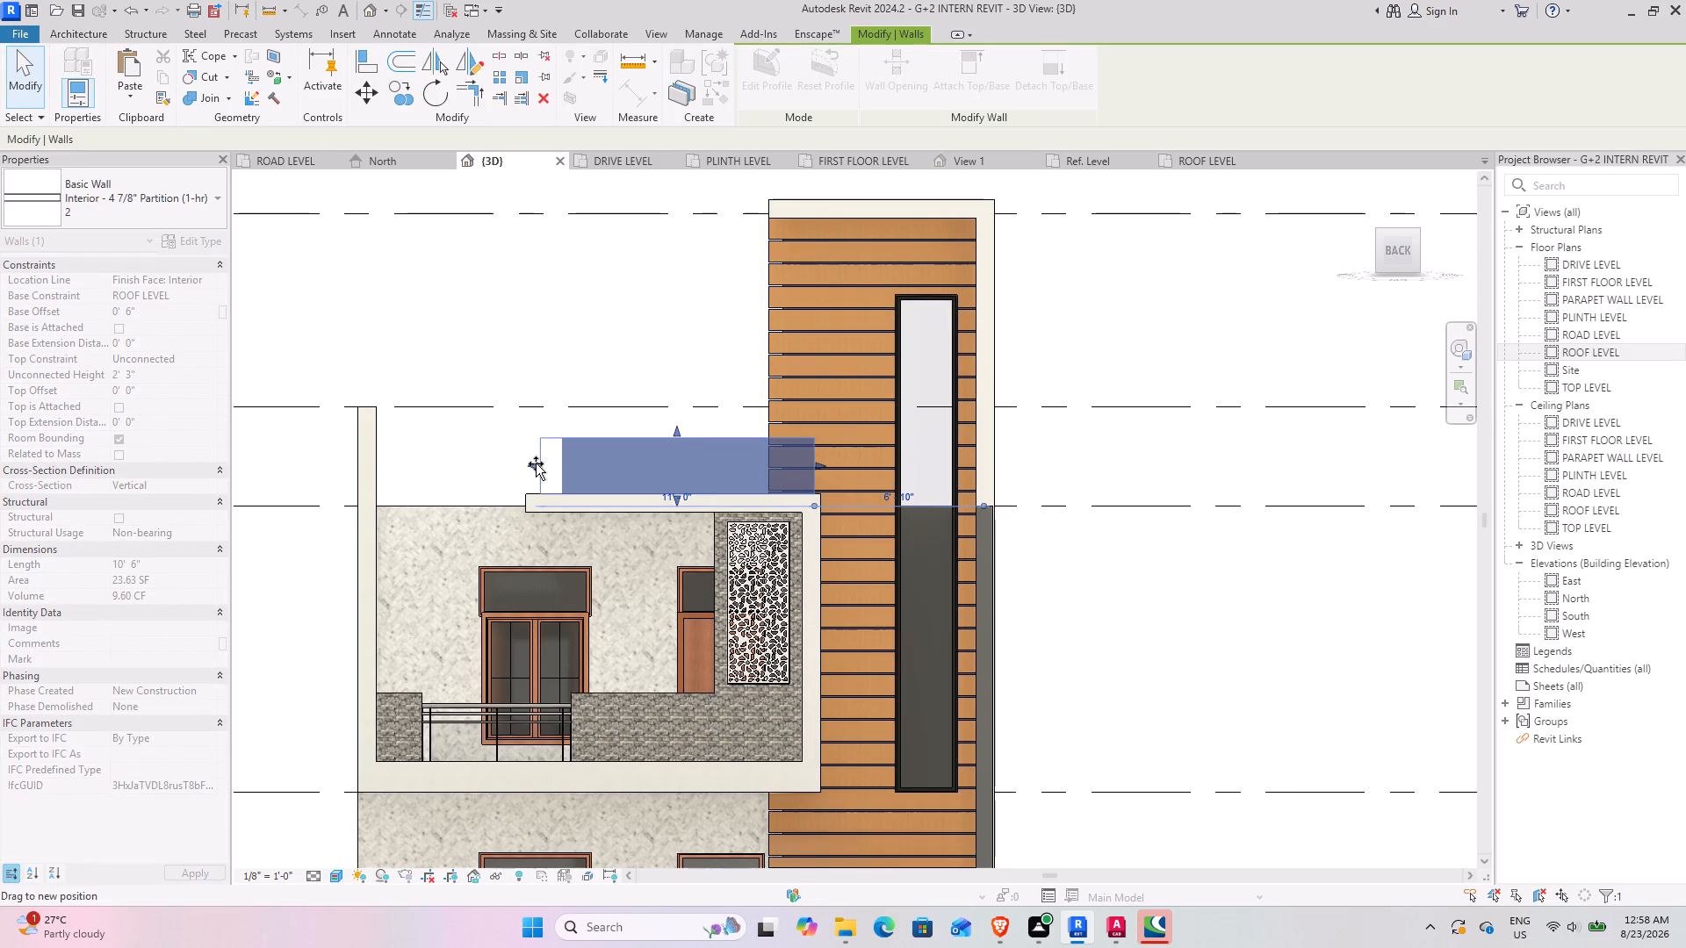
{"action": "left_click_drag", "start_coordinate": [536, 463], "coordinate": [543, 463]}
{"action": "left_click", "coordinate": [1264, 614]}
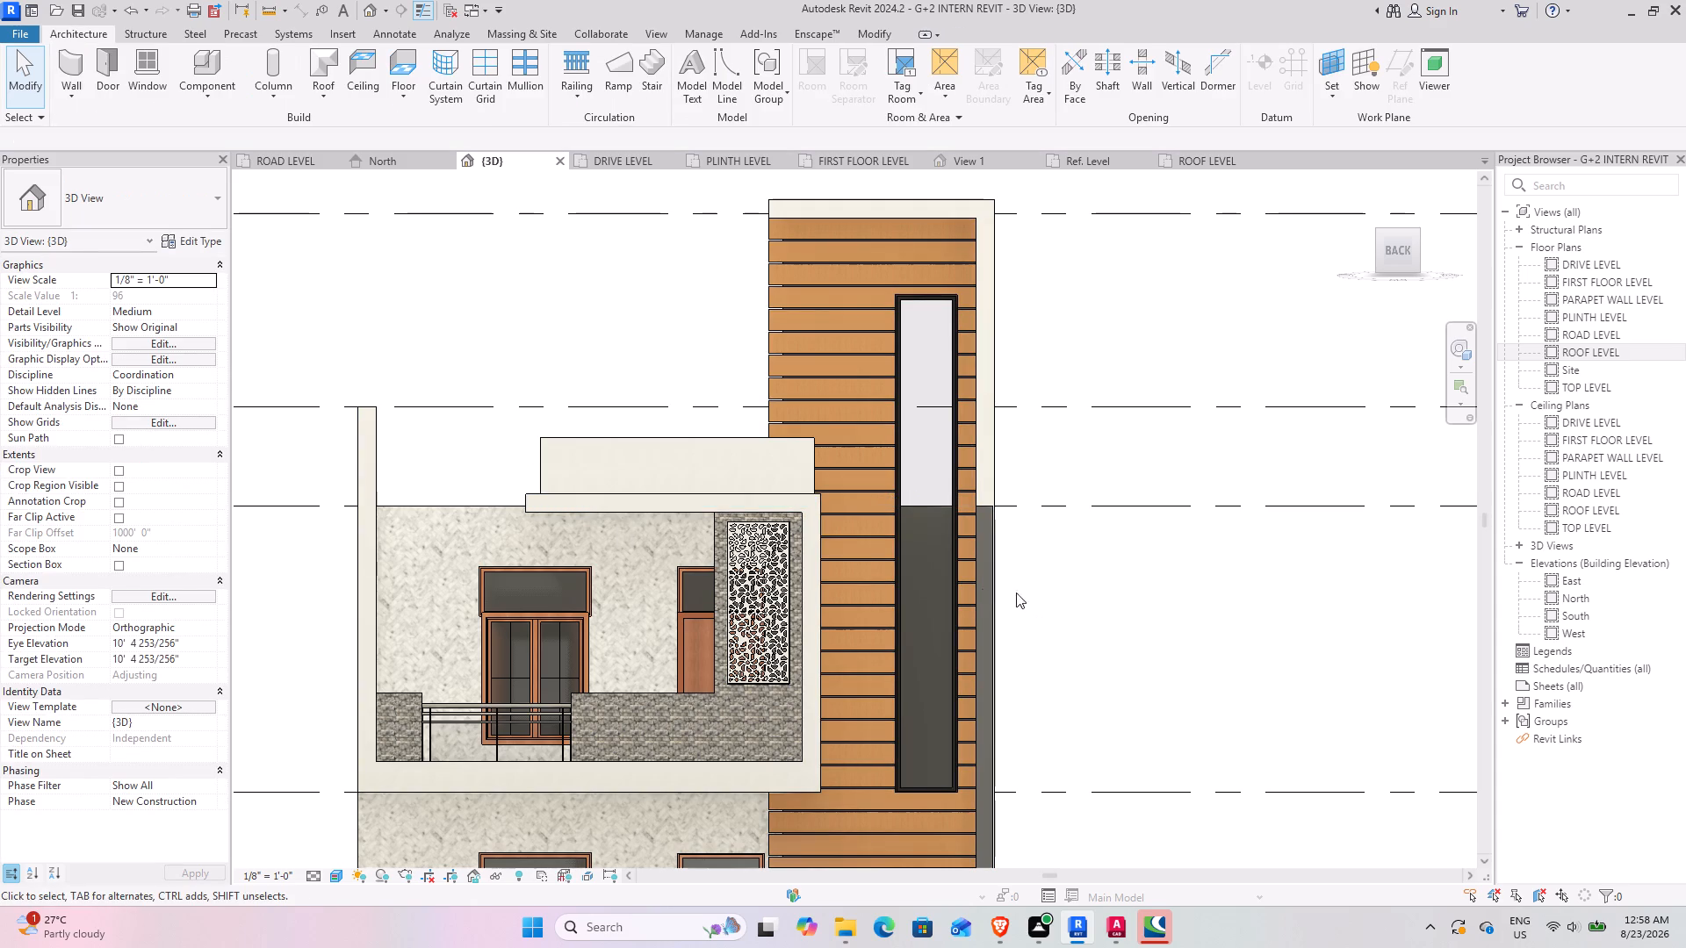
On the ROOF LEVEL plan, create a Handrail - Rectangular railing along the parapet wall's centreline, end to end, 11' 0" long.
{"action": "middle_click_drag", "start_coordinate": [568, 584], "coordinate": [746, 571]}
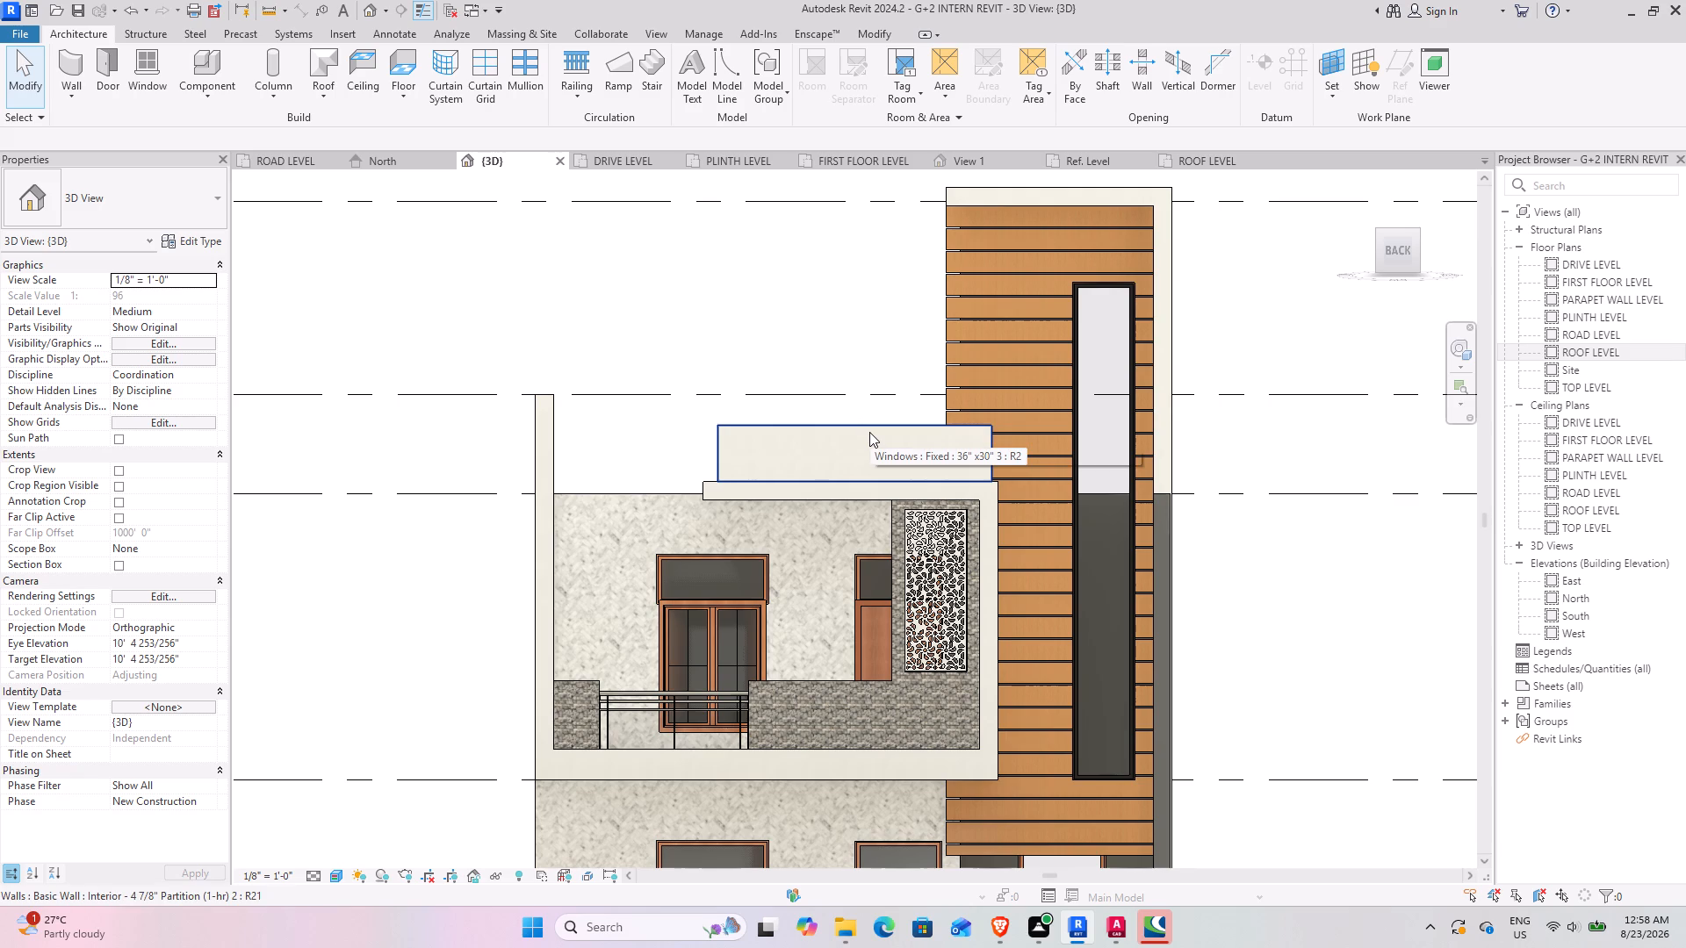
{"action": "left_click", "coordinate": [1214, 160]}
{"action": "scroll", "coordinate": [698, 399], "scroll_direction": "down", "scroll_amount": 3}
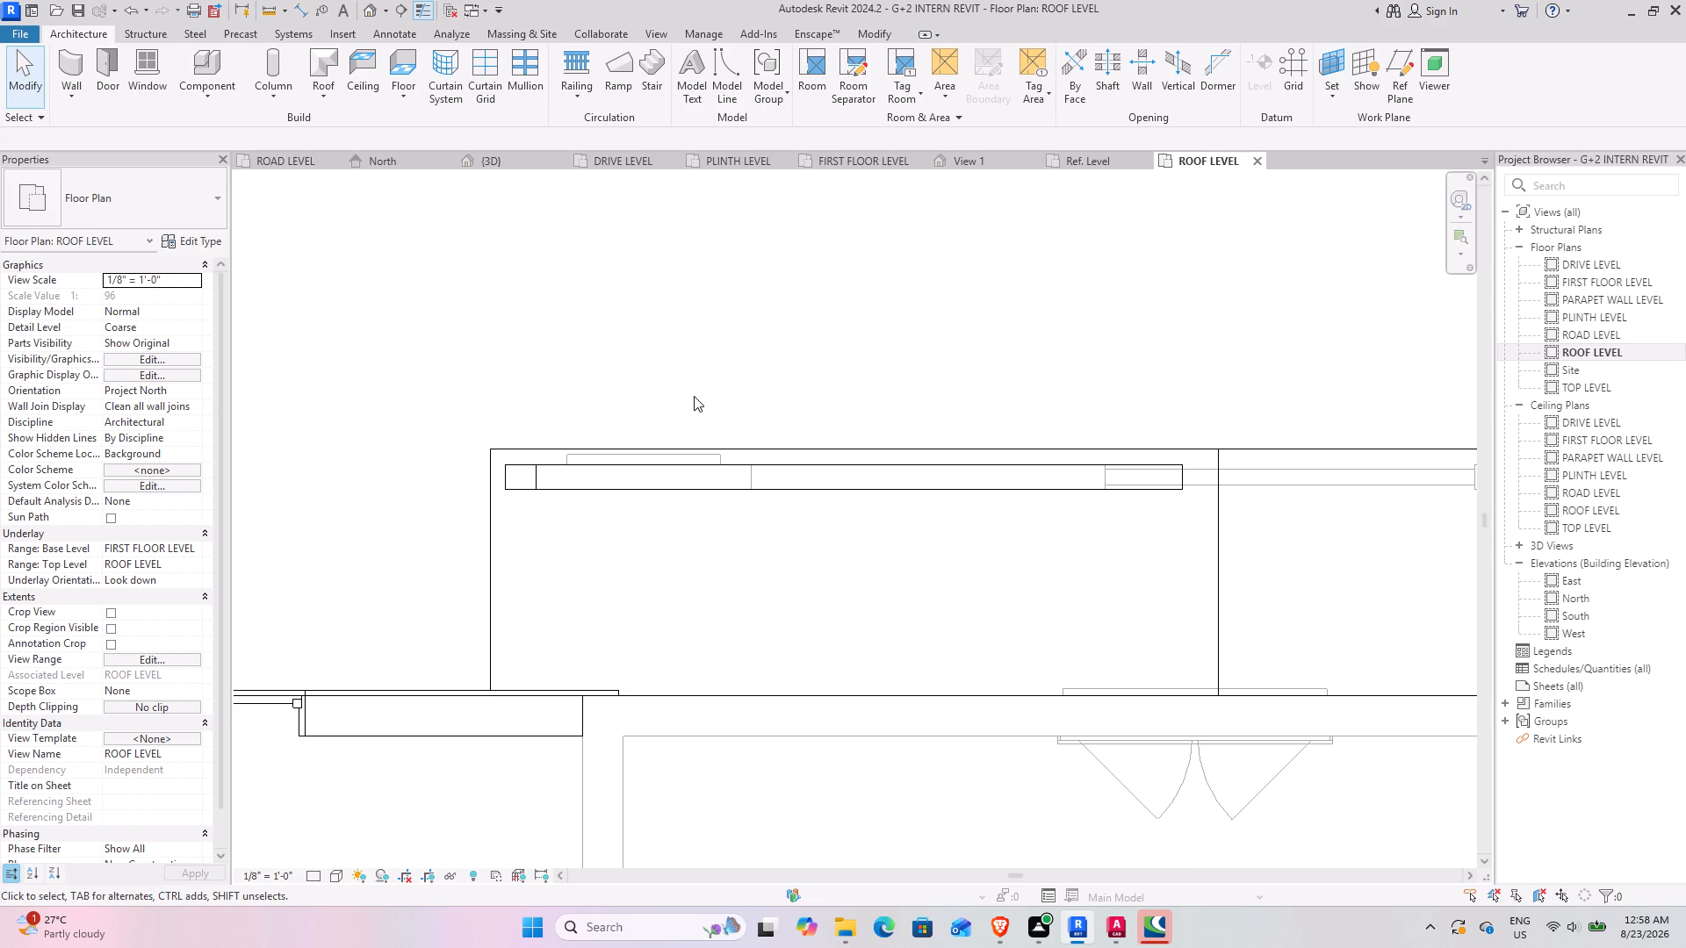
{"action": "left_click", "coordinate": [593, 68]}
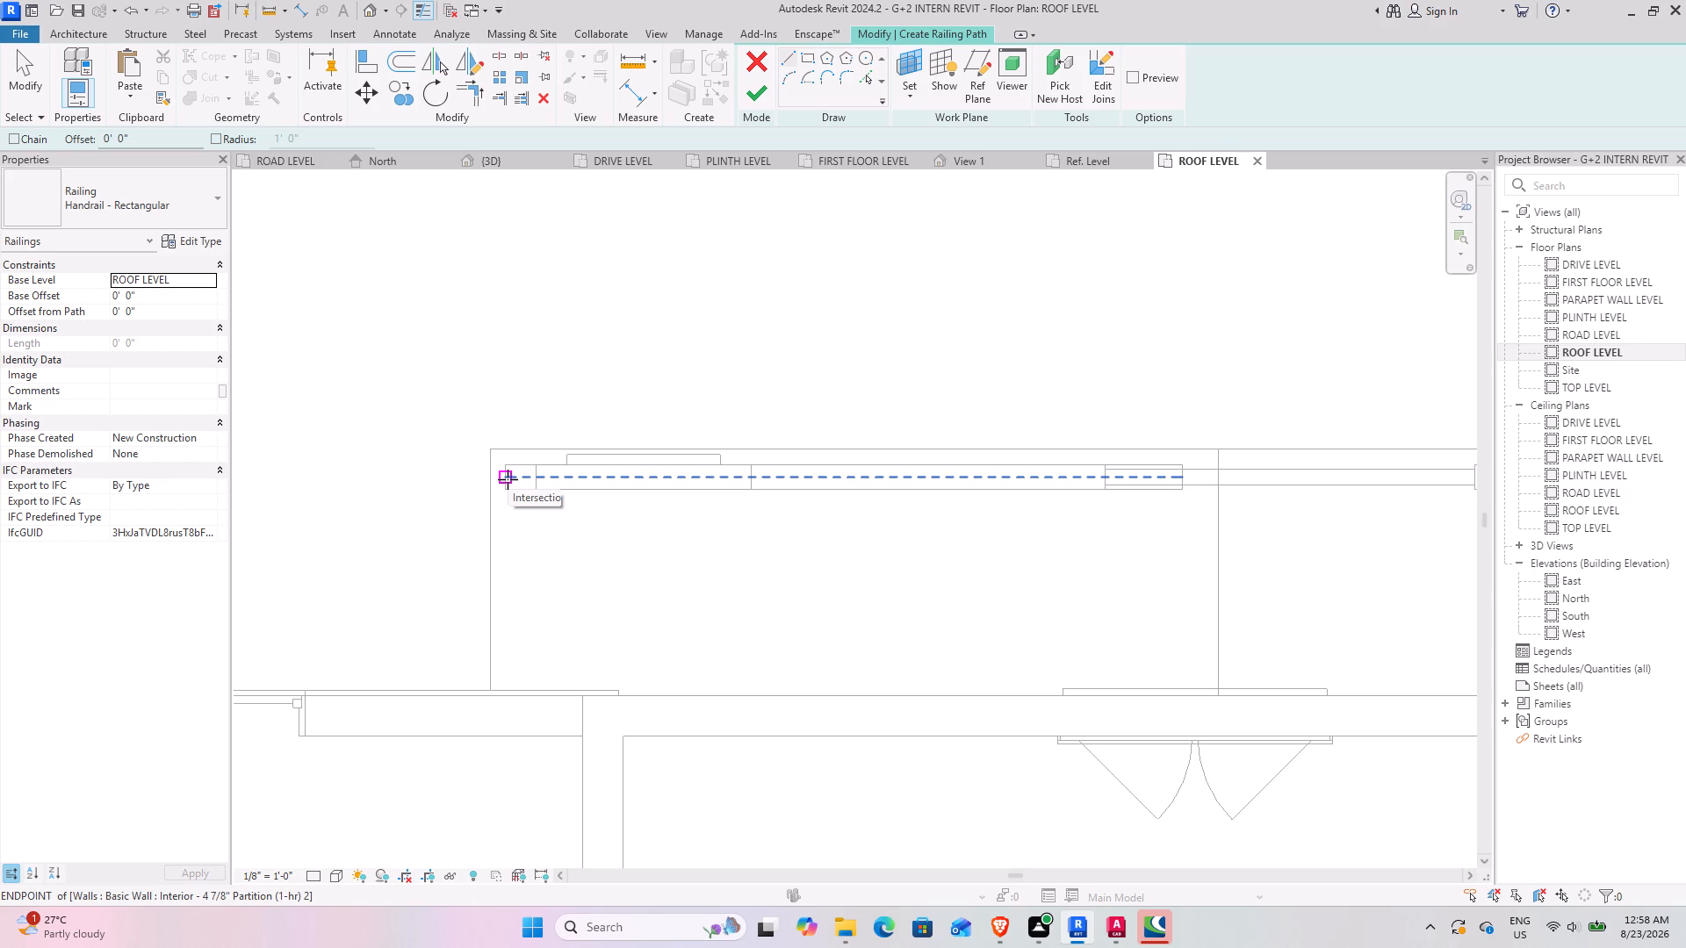
{"action": "left_click", "coordinate": [508, 479]}
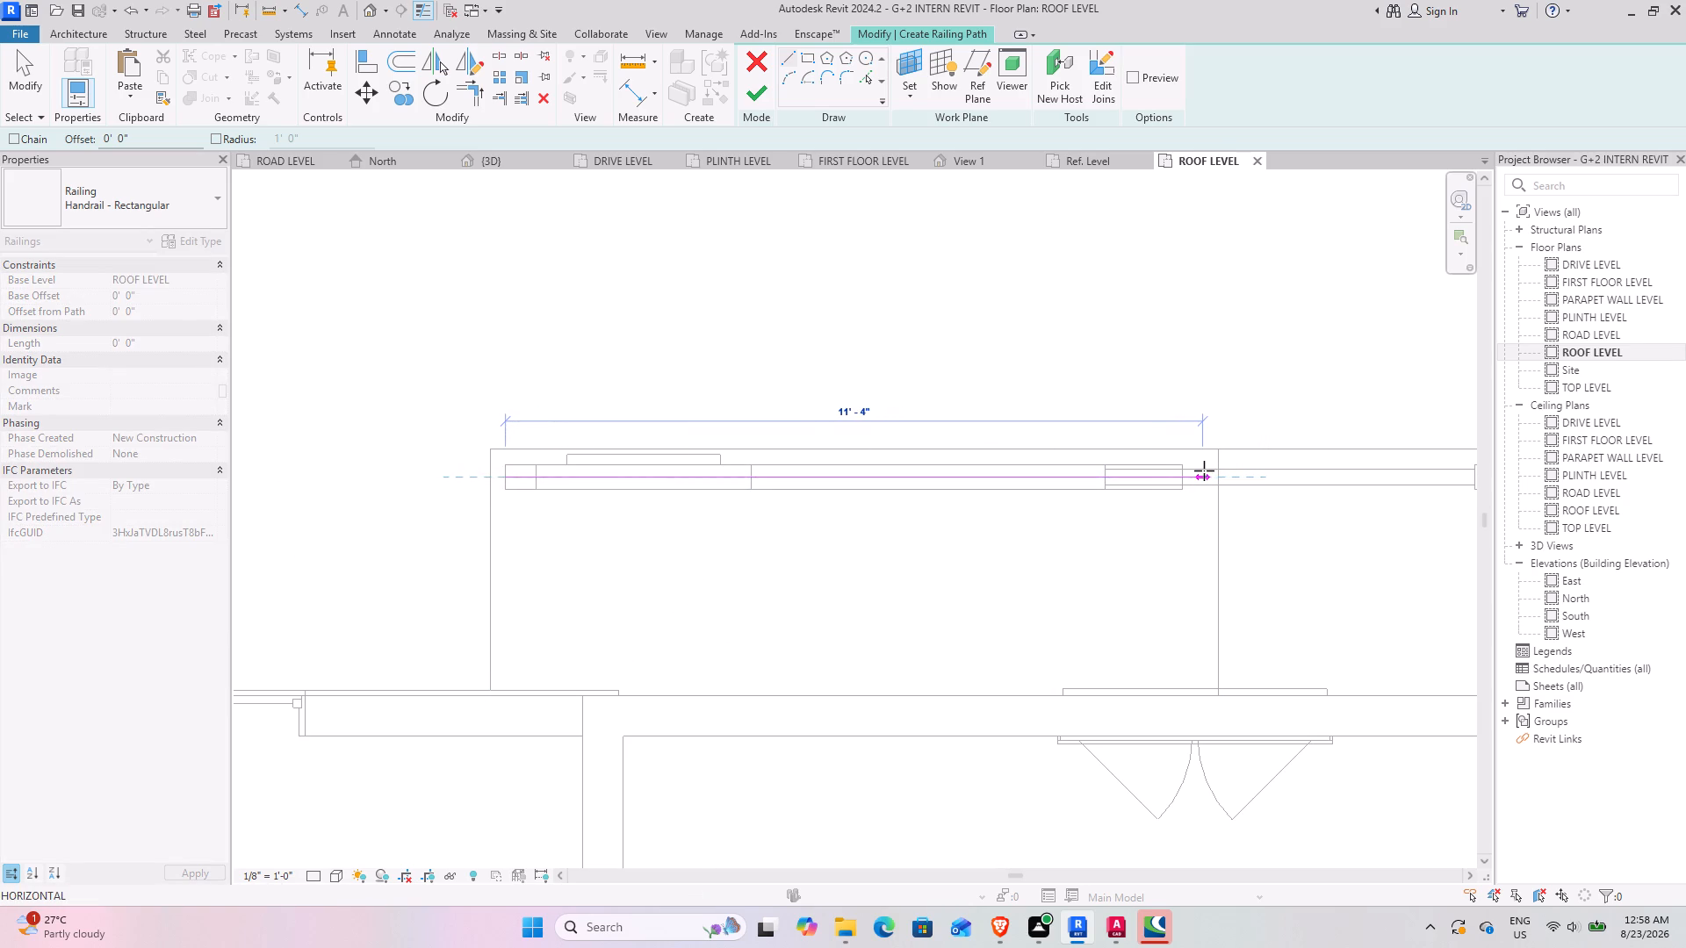
{"action": "scroll", "coordinate": [1204, 470], "scroll_direction": "down", "scroll_amount": 2}
{"action": "middle_click_drag", "start_coordinate": [1204, 470], "coordinate": [884, 454]}
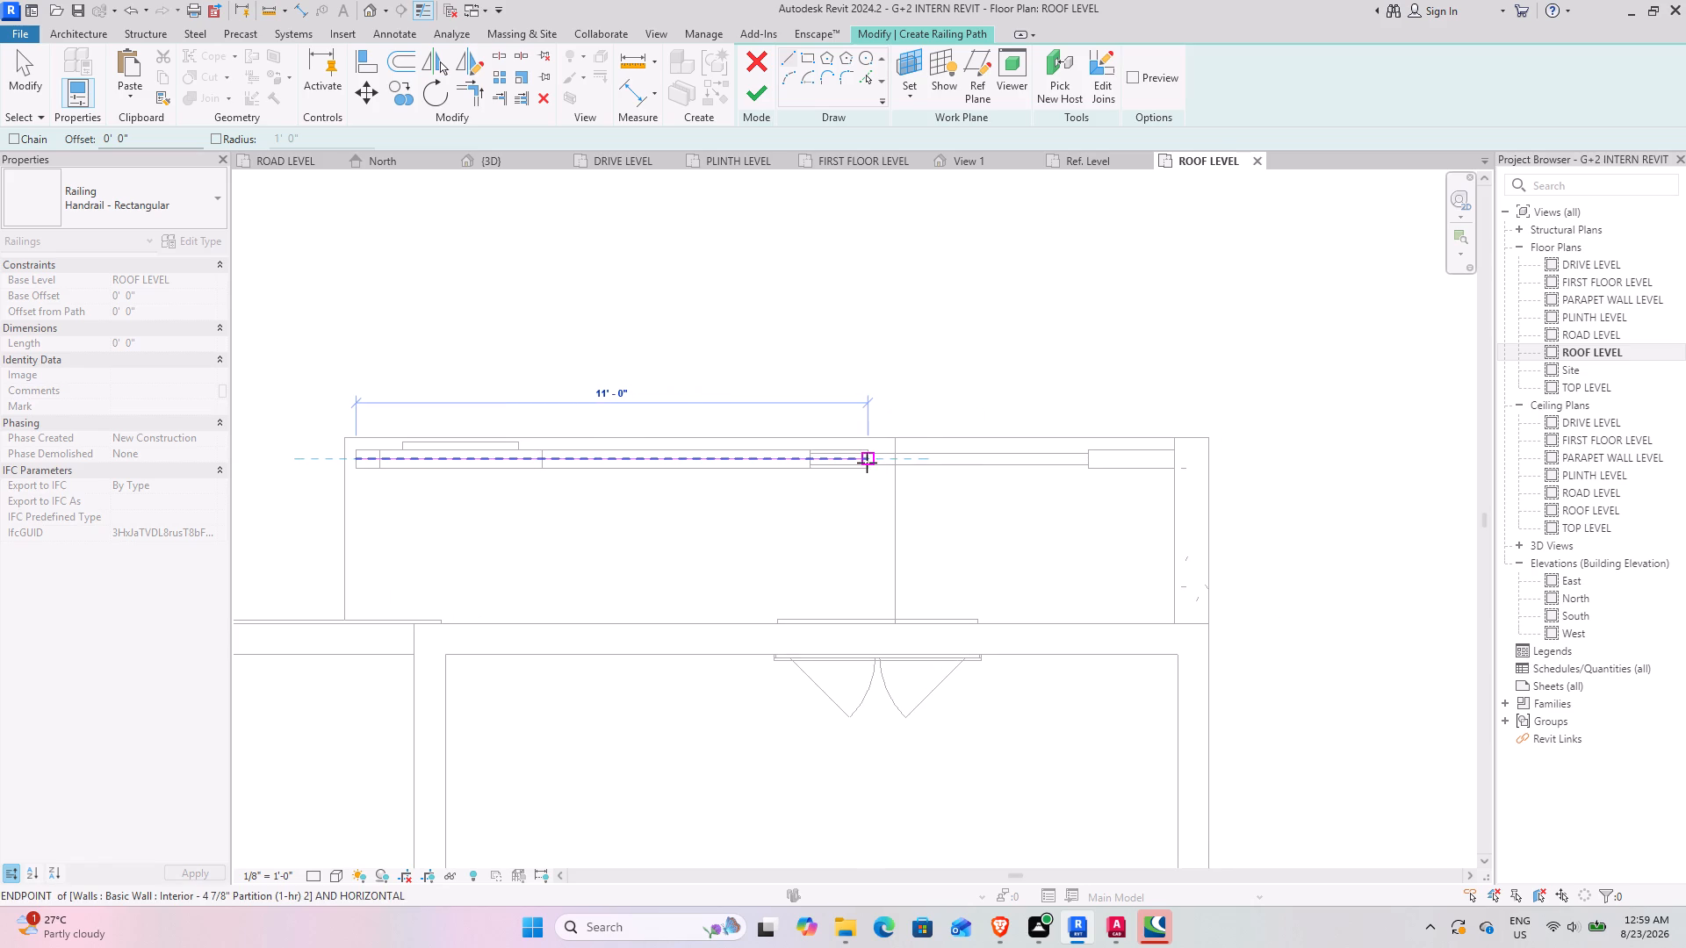
{"action": "scroll", "coordinate": [868, 462], "scroll_direction": "up", "scroll_amount": 9}
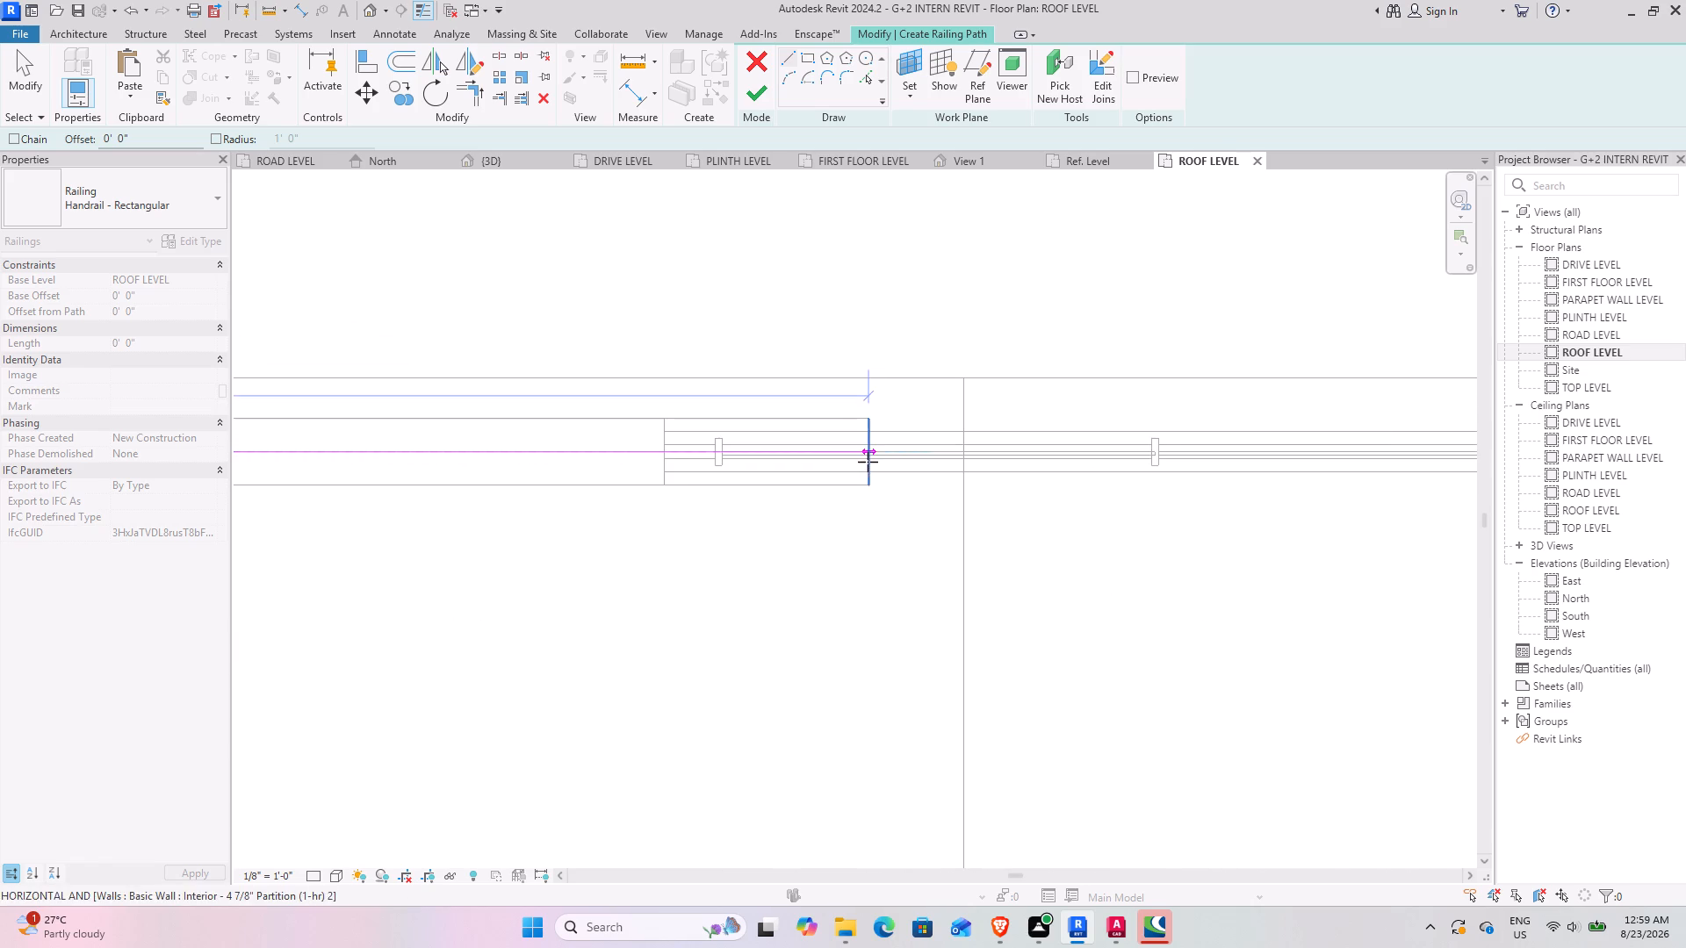
{"action": "left_click", "coordinate": [874, 455]}
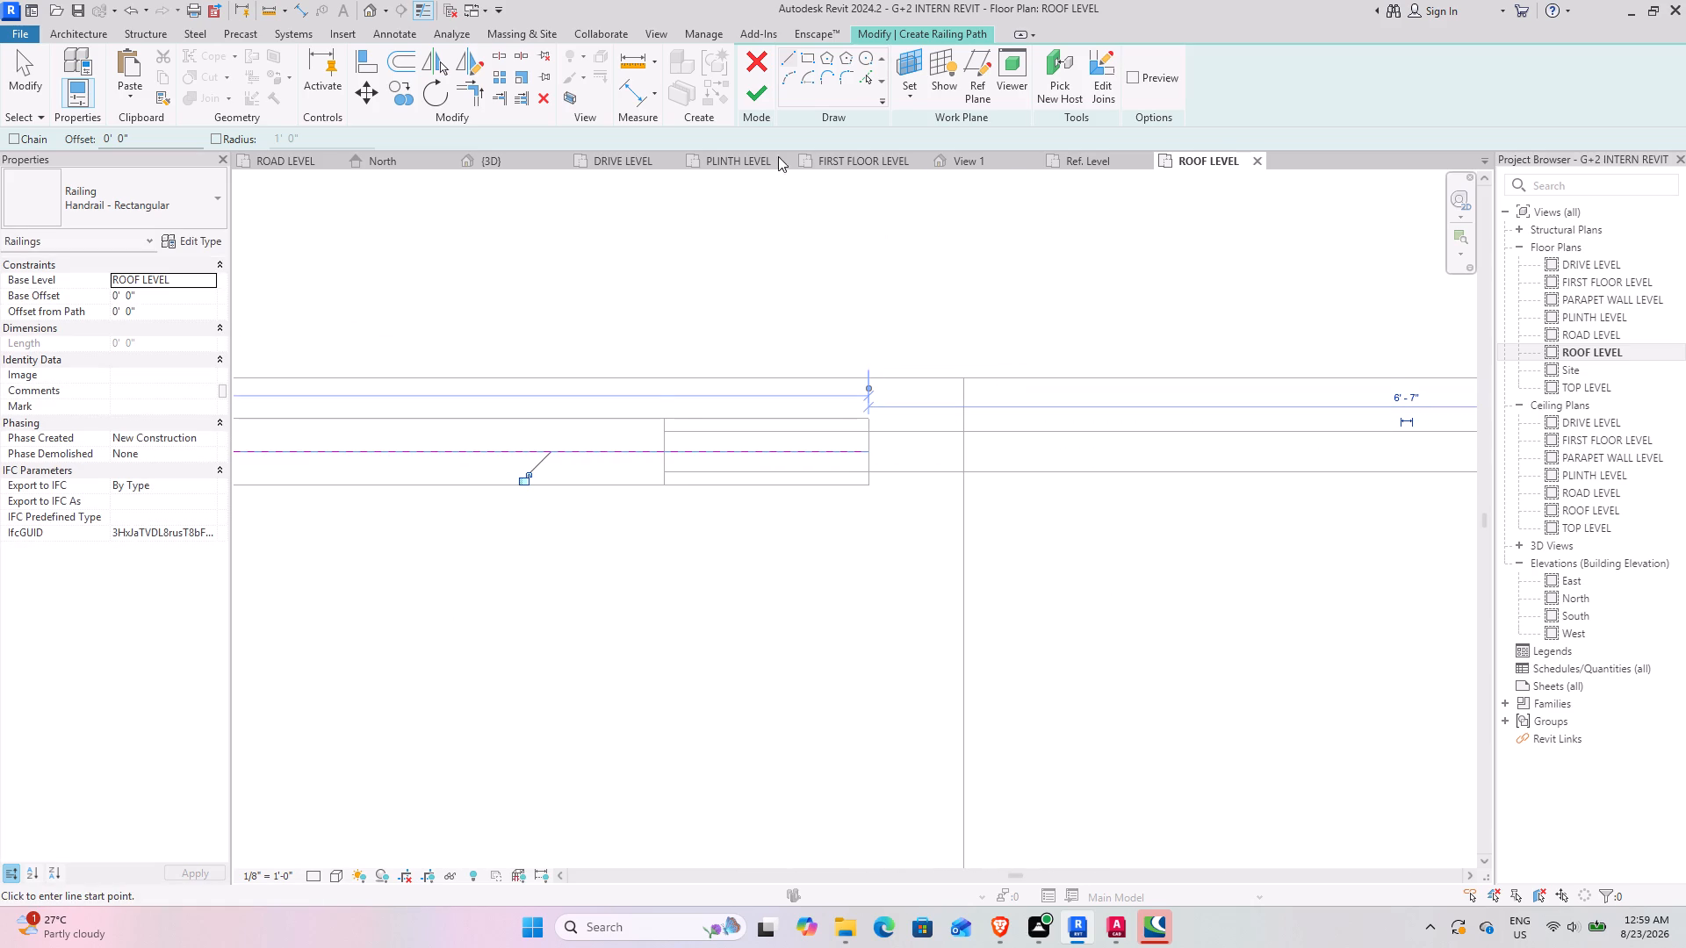
{"action": "left_click", "coordinate": [752, 91]}
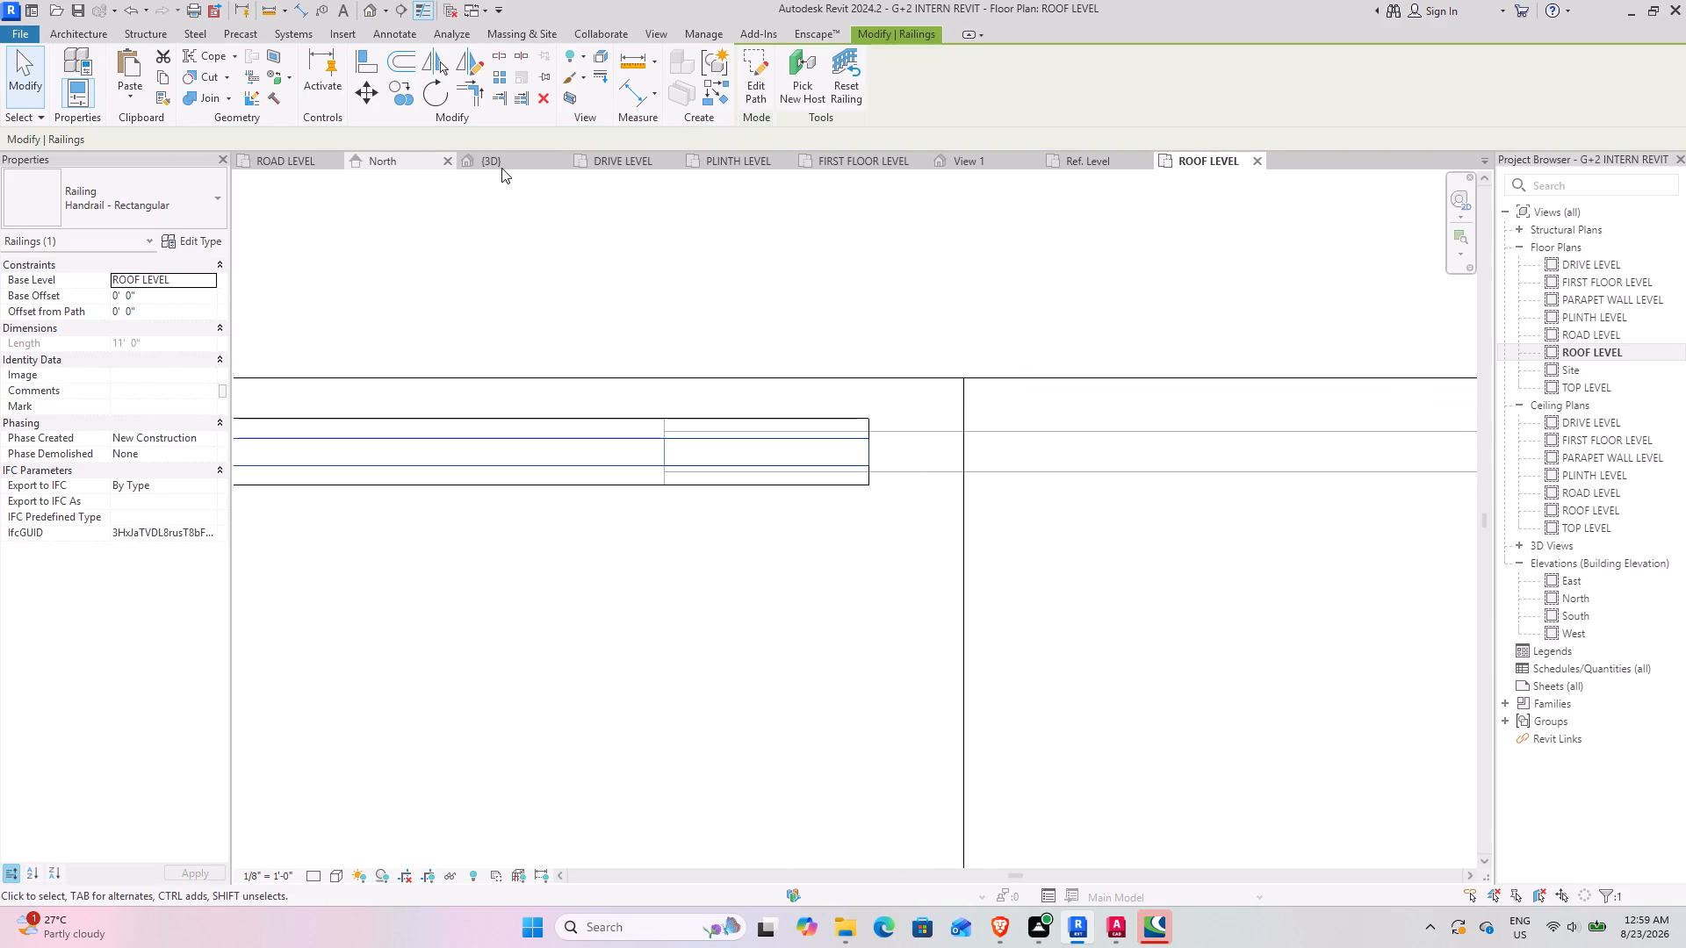
In the 3D view, set the new railing's base offset to 1' 0".
{"action": "left_click", "coordinate": [501, 168]}
{"action": "scroll", "coordinate": [906, 401], "scroll_direction": "up", "scroll_amount": 7}
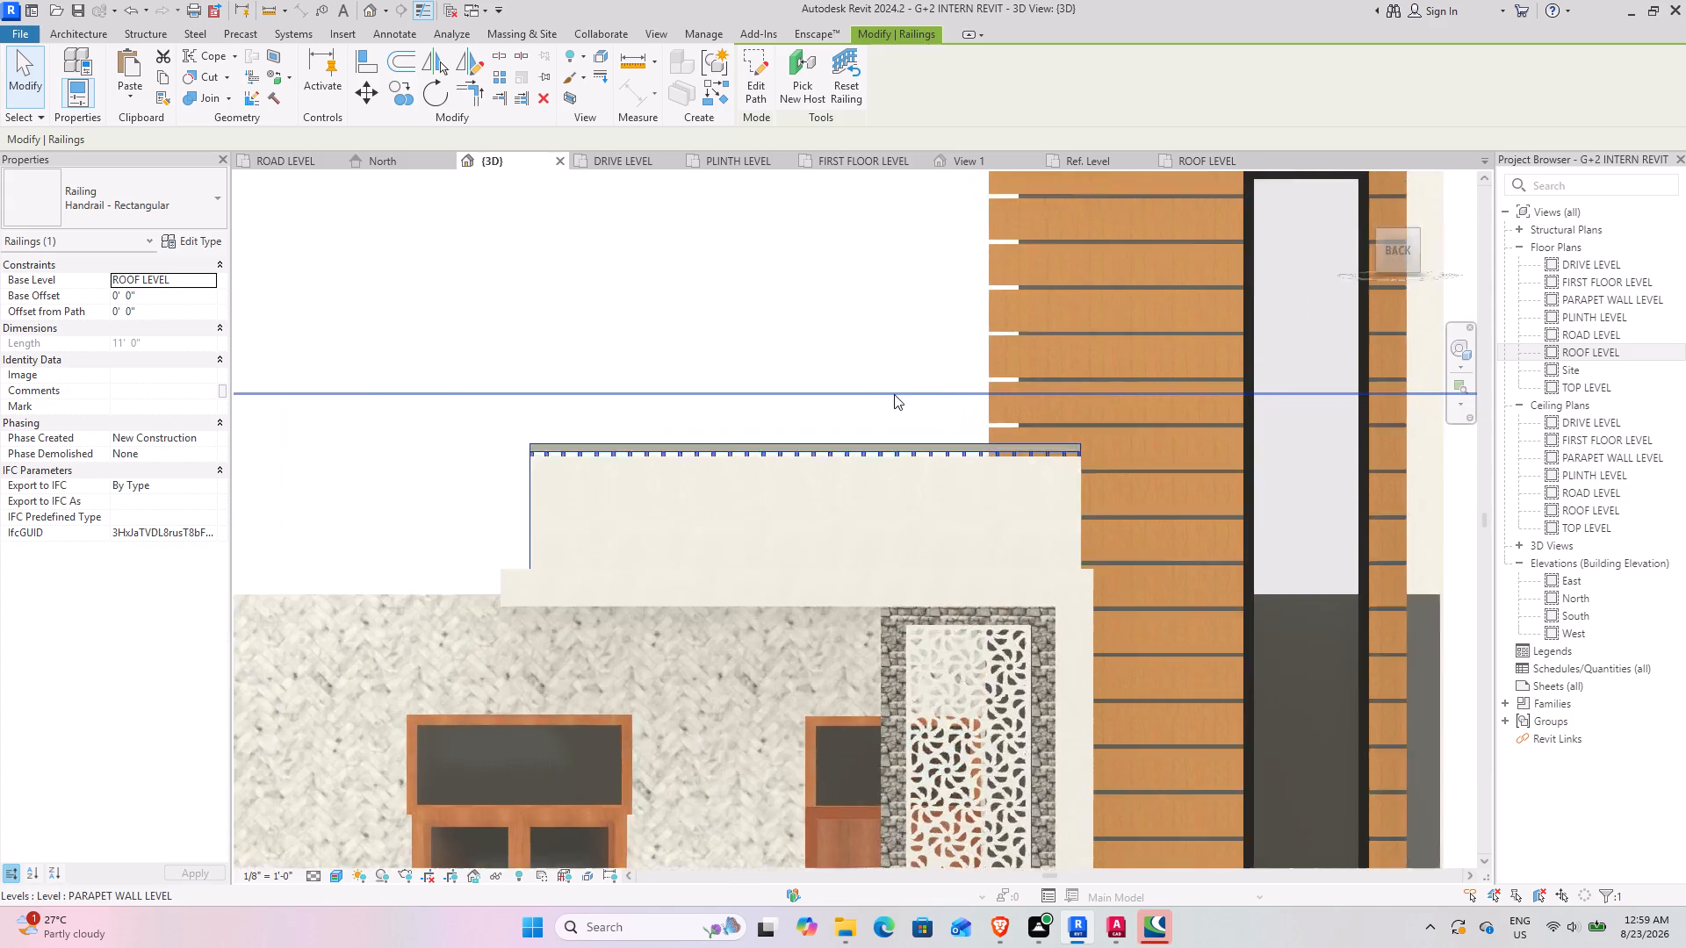
{"action": "left_click", "coordinate": [877, 465]}
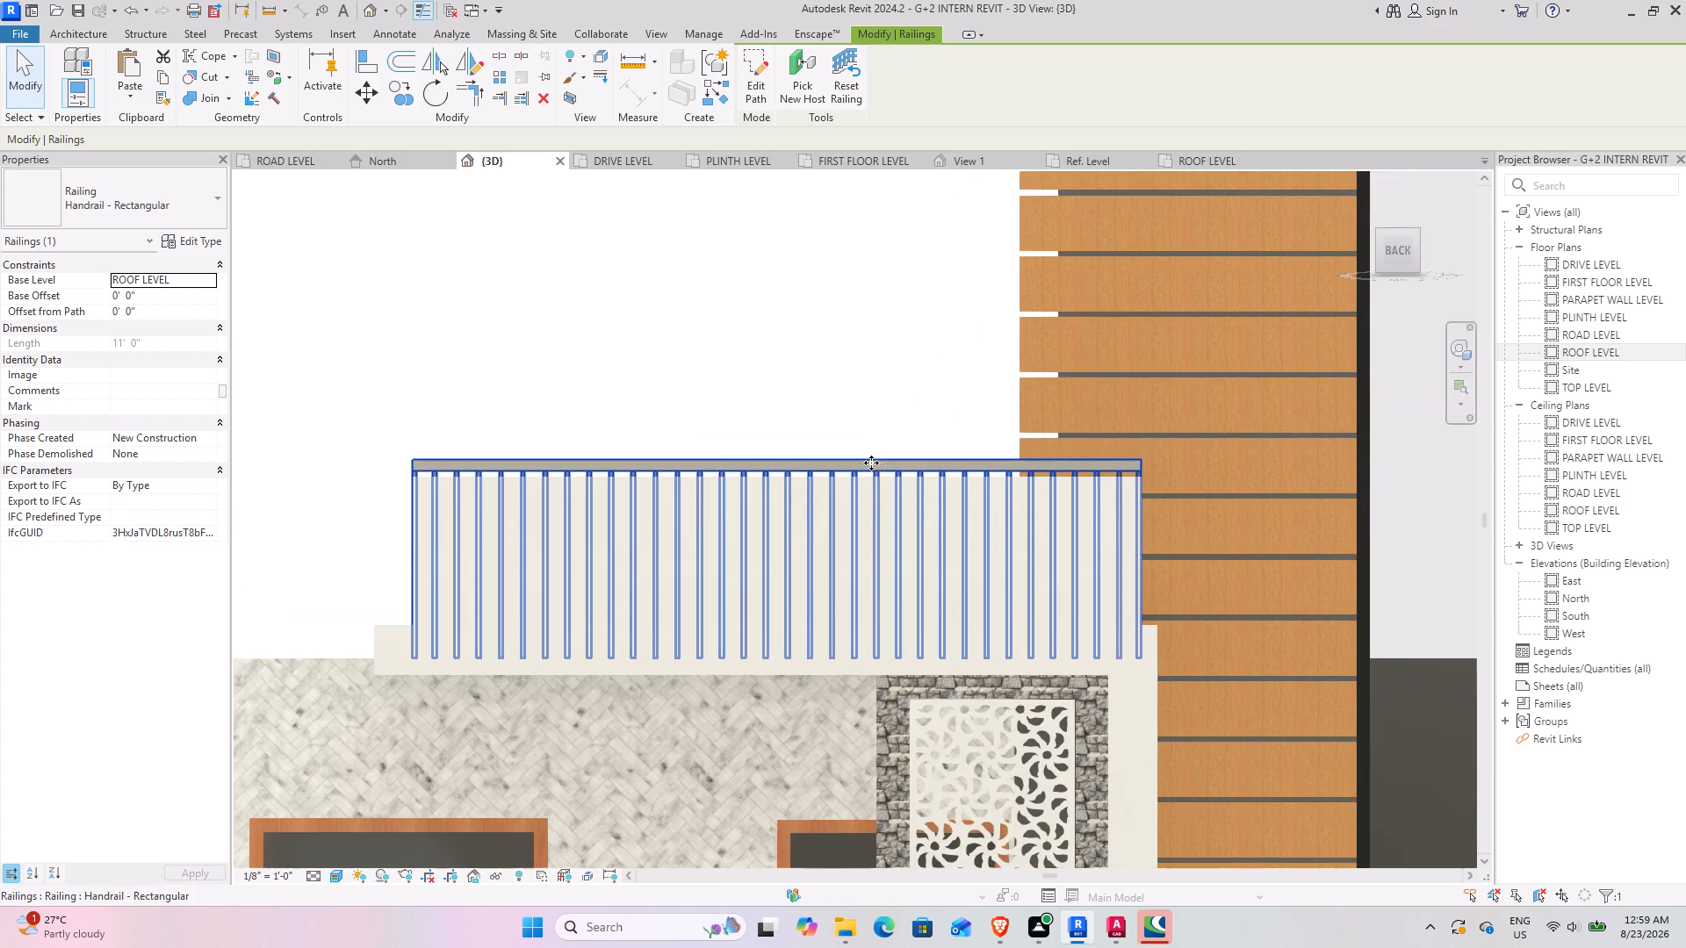
{"action": "left_click", "coordinate": [157, 298]}
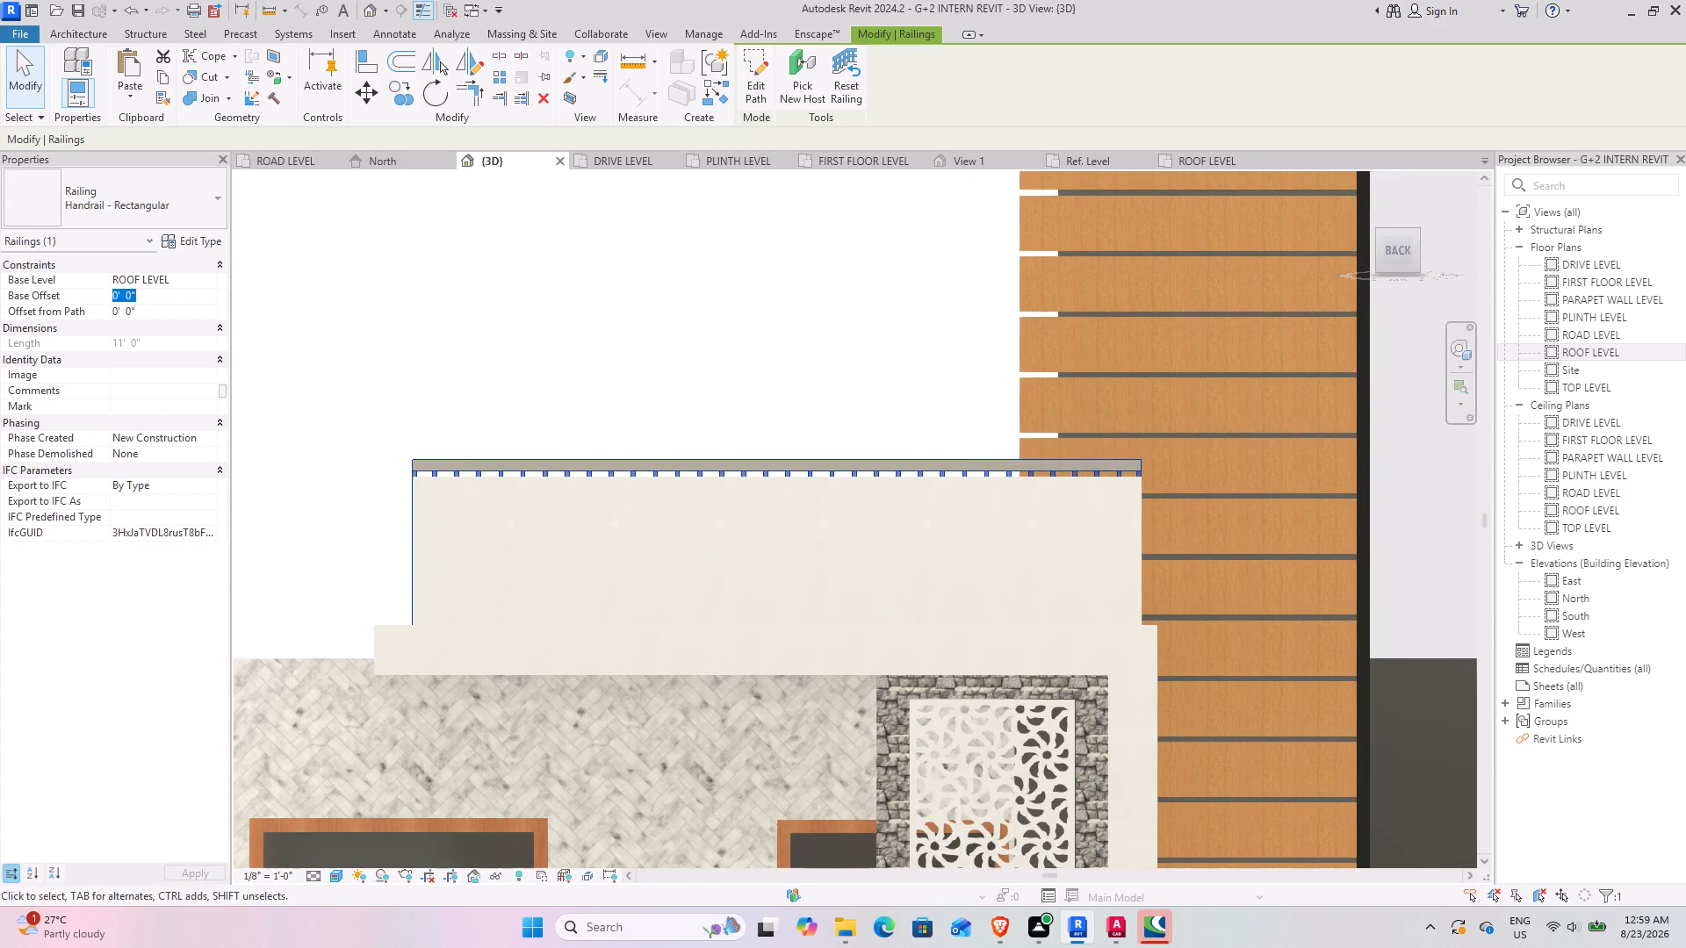
{"action": "type", "text": "1'"}
{"action": "key", "text": "Return"}
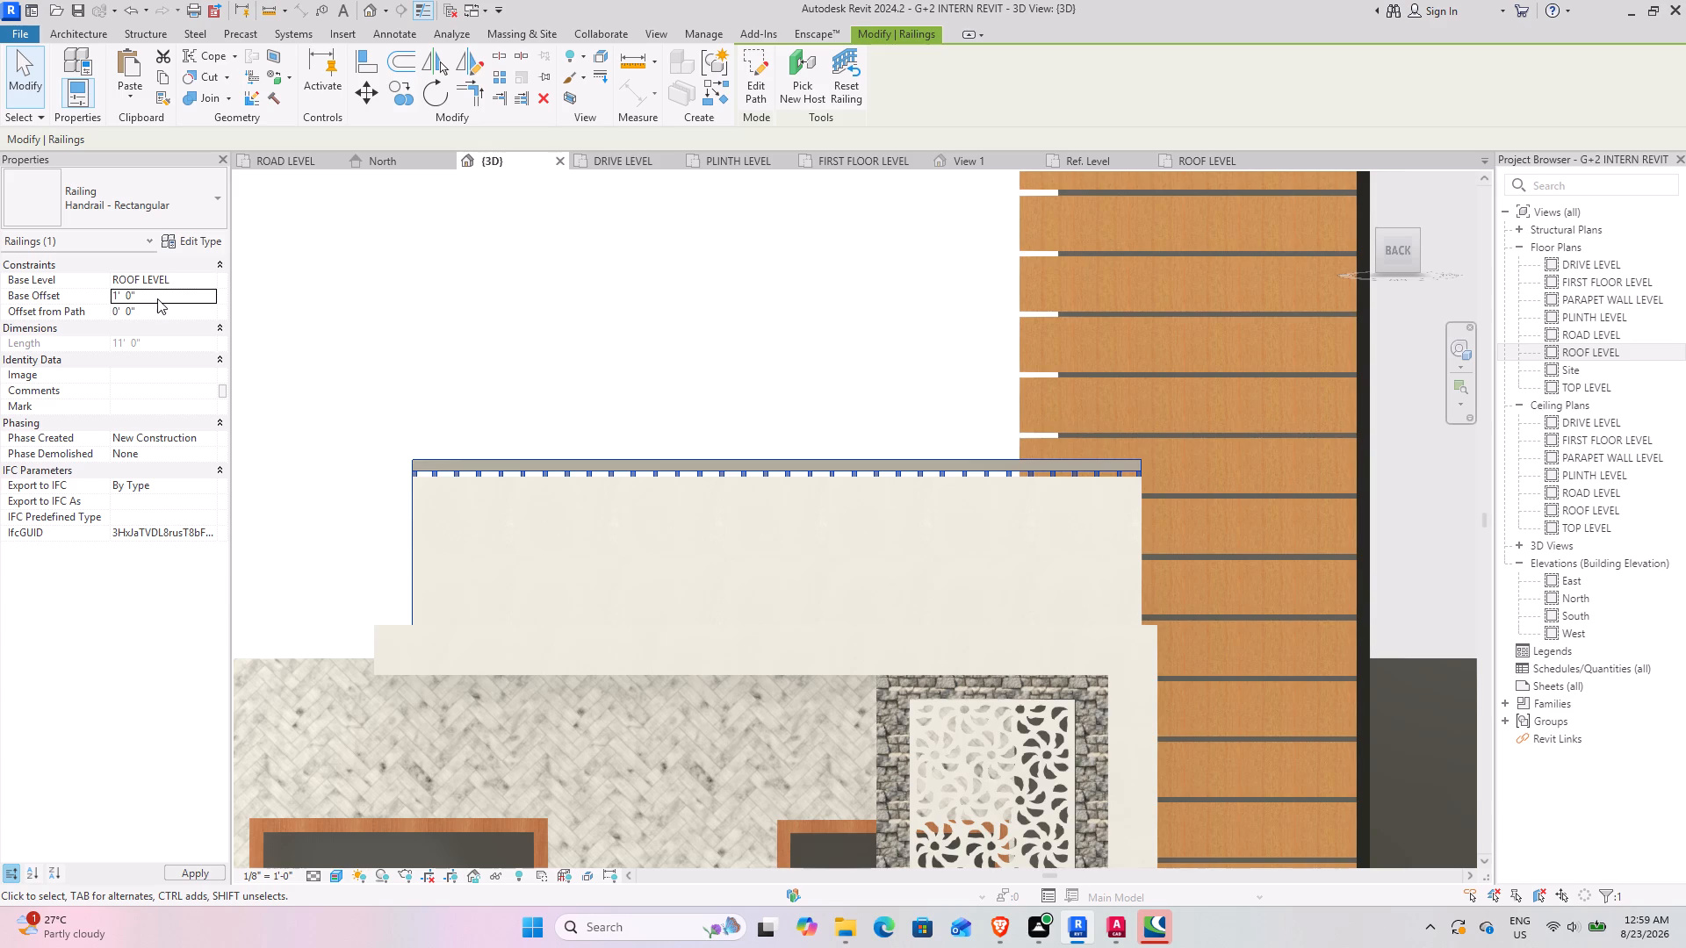
{"action": "scroll", "coordinate": [746, 286], "scroll_direction": "down", "scroll_amount": 5}
{"action": "middle_click_drag", "start_coordinate": [770, 288], "coordinate": [756, 433]}
{"action": "left_click", "coordinate": [655, 371]}
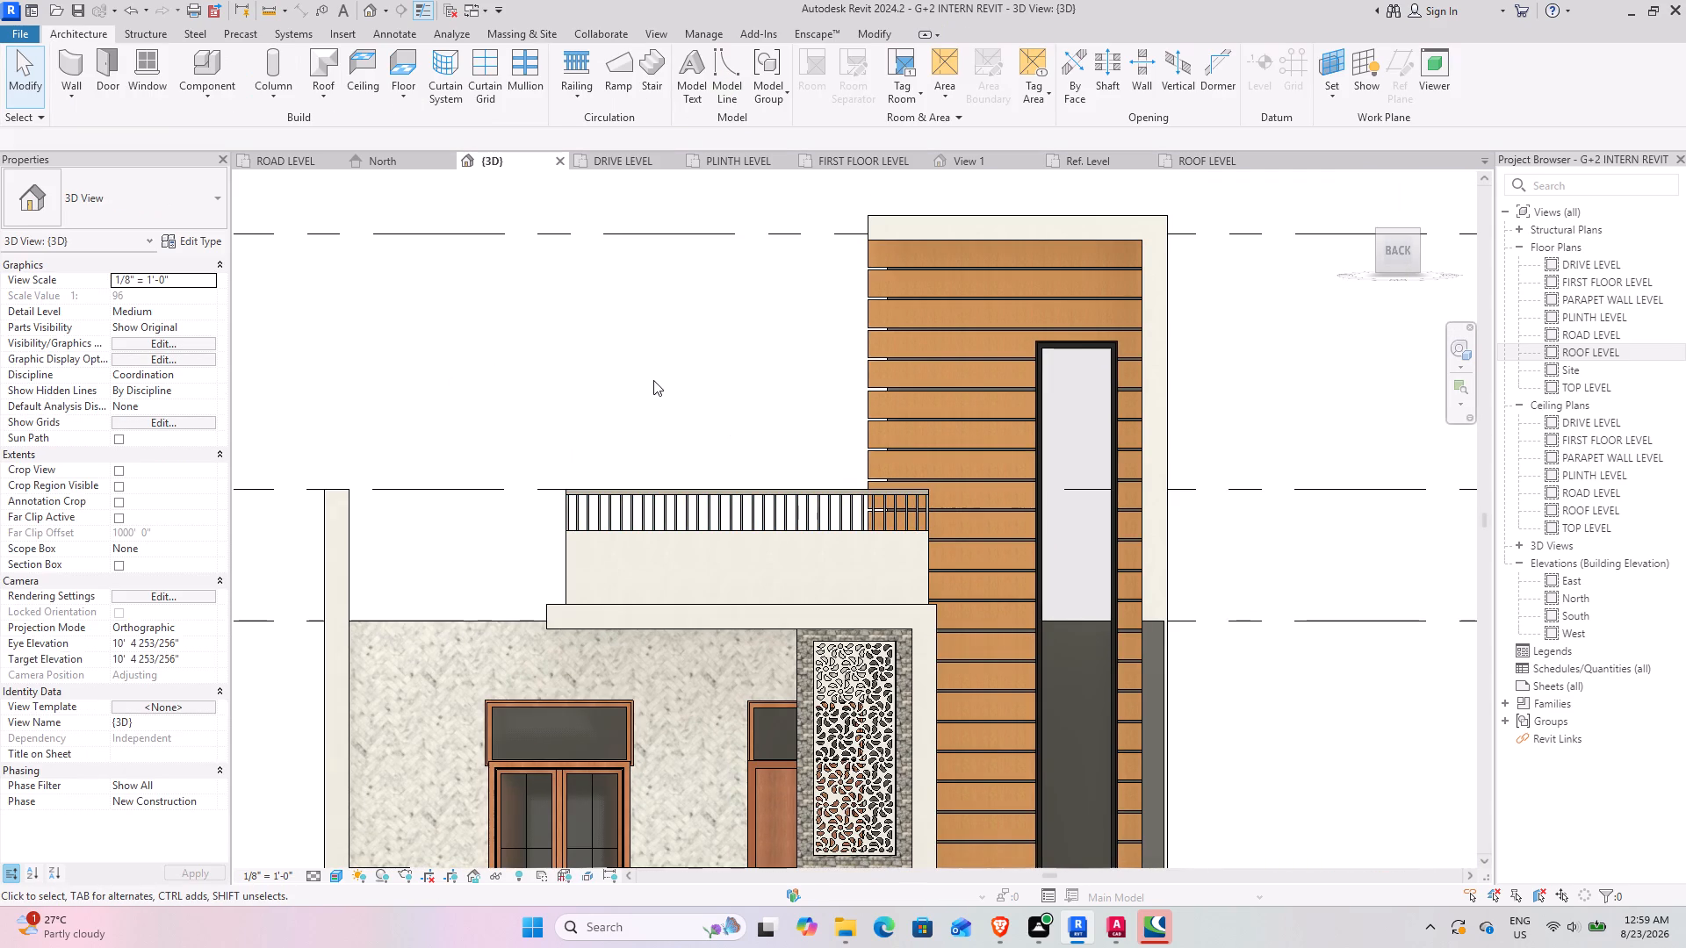
{"action": "middle_click_drag", "start_coordinate": [653, 380], "coordinate": [750, 350]}
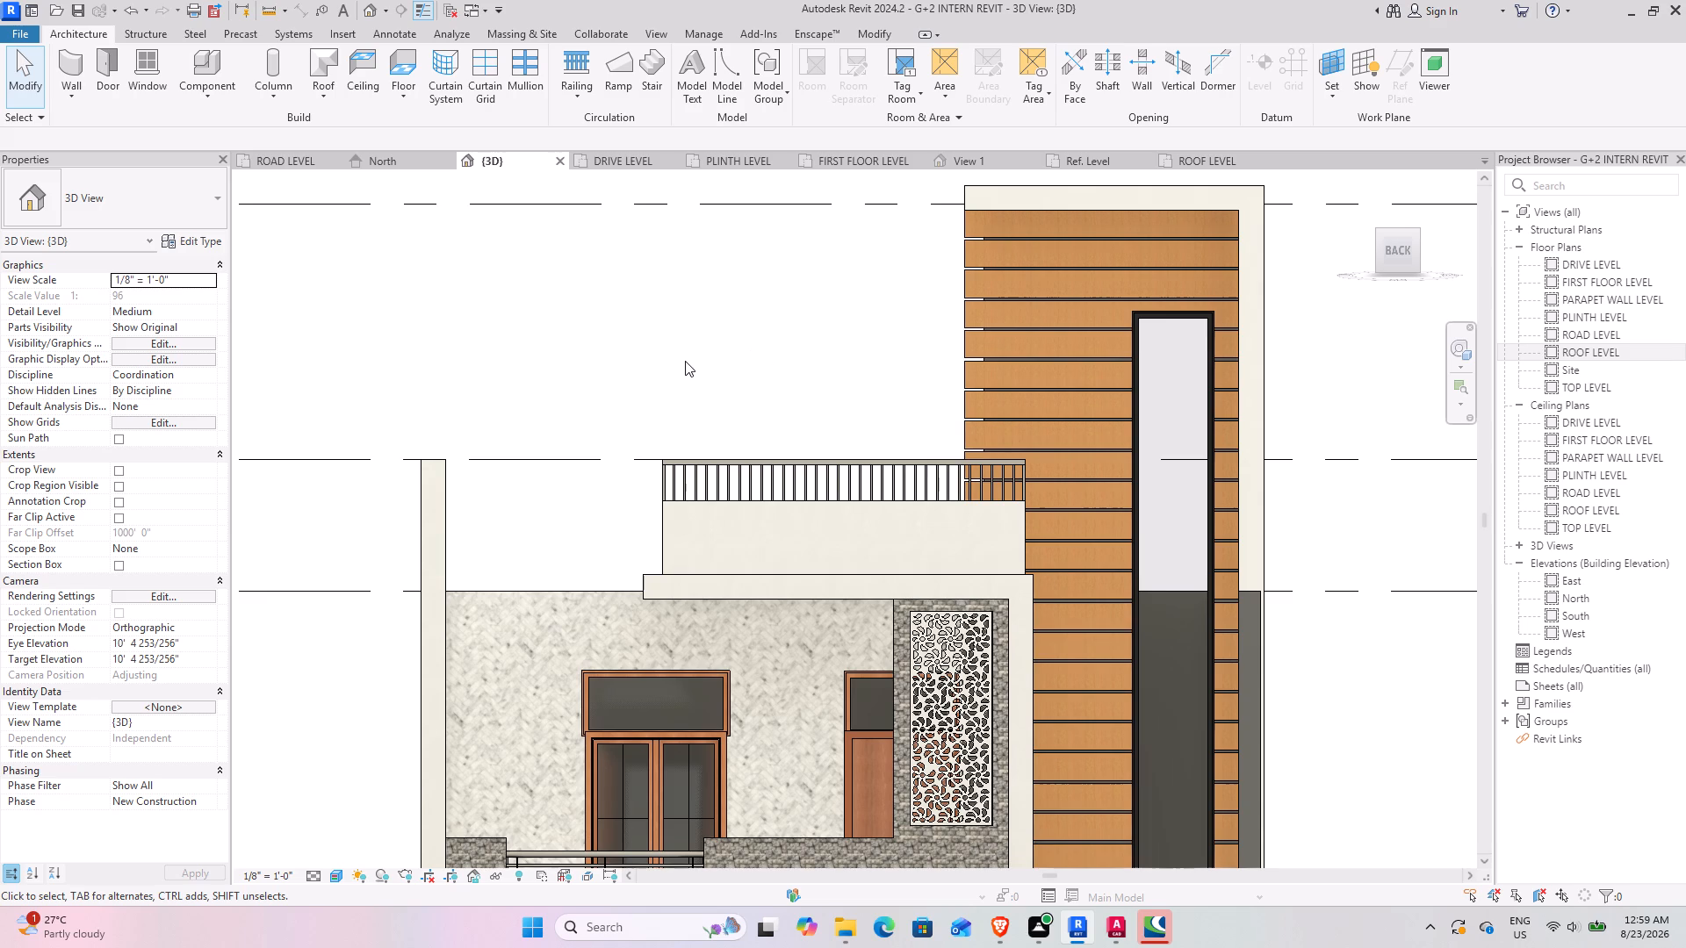
Start an in-place model in the Generic Models category, keeping the default name.
{"action": "scroll", "coordinate": [478, 622], "scroll_direction": "up", "scroll_amount": 6}
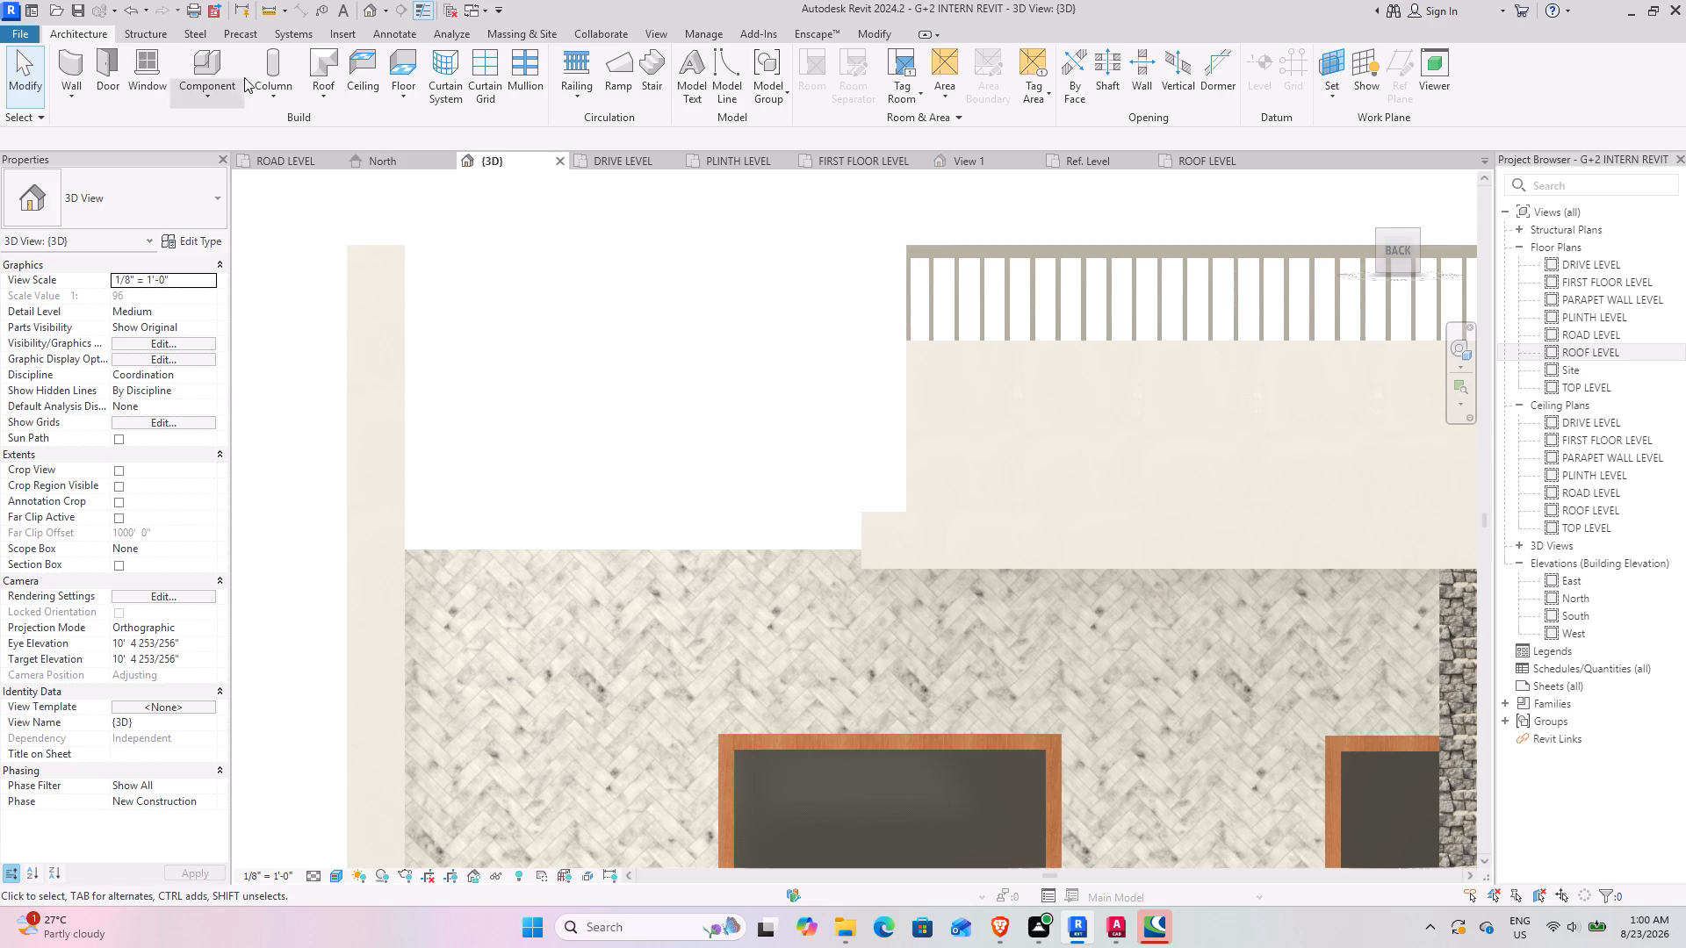
{"action": "left_click", "coordinate": [208, 84]}
{"action": "left_click", "coordinate": [217, 162]}
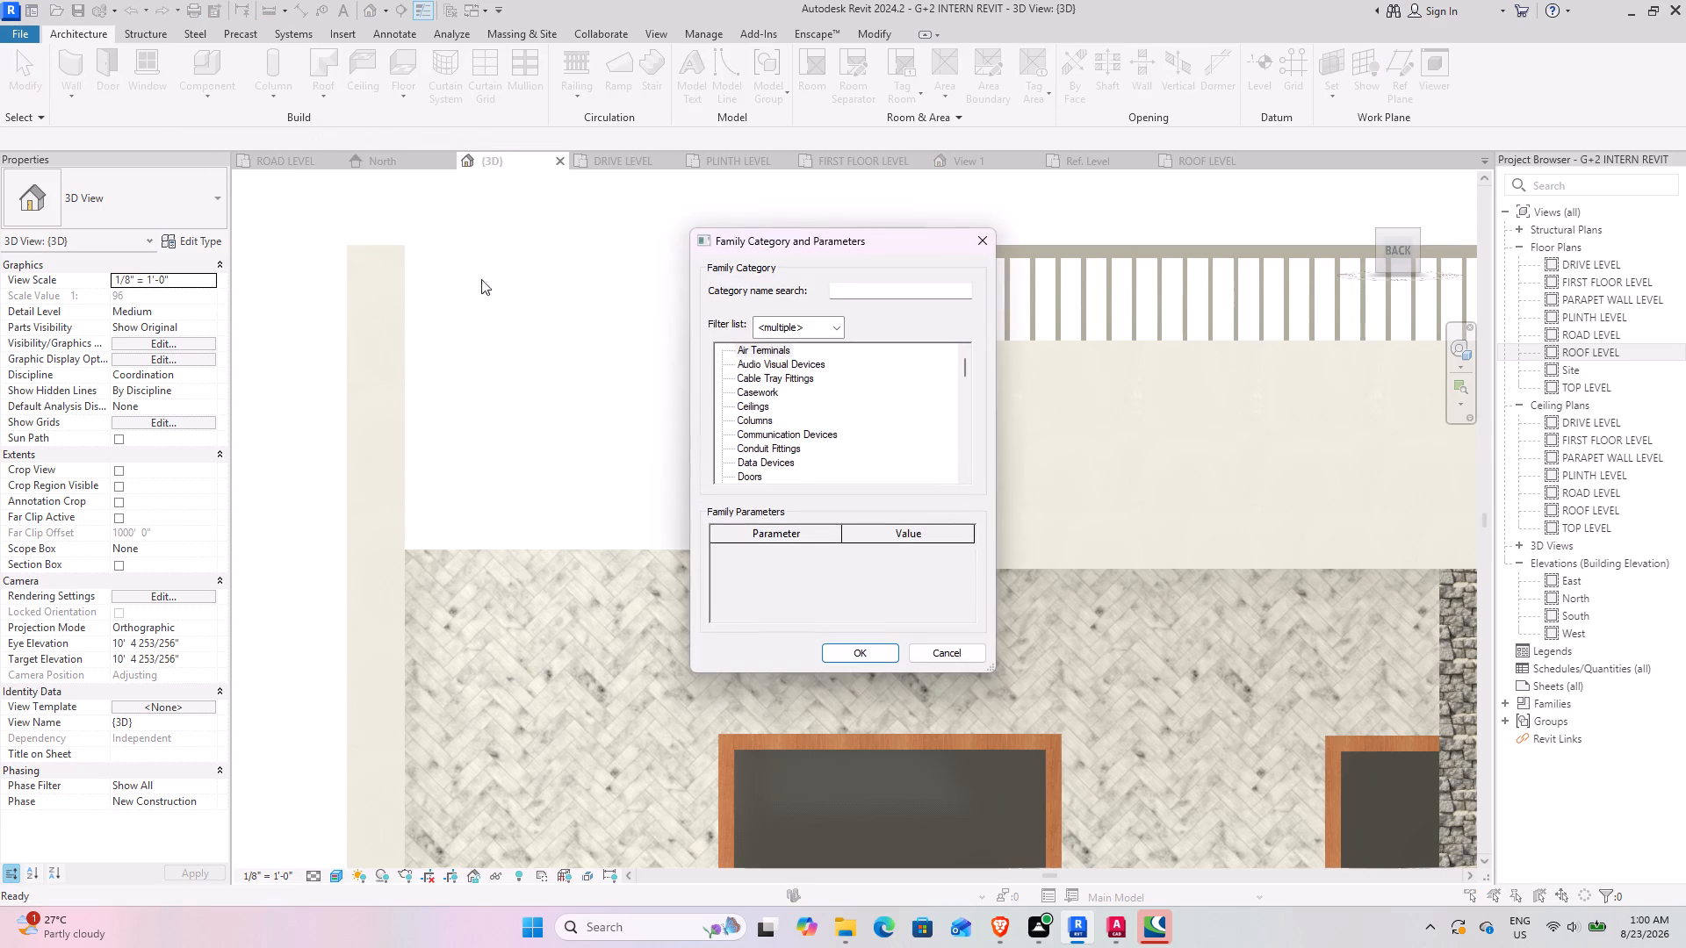
{"action": "left_click", "coordinate": [785, 392]}
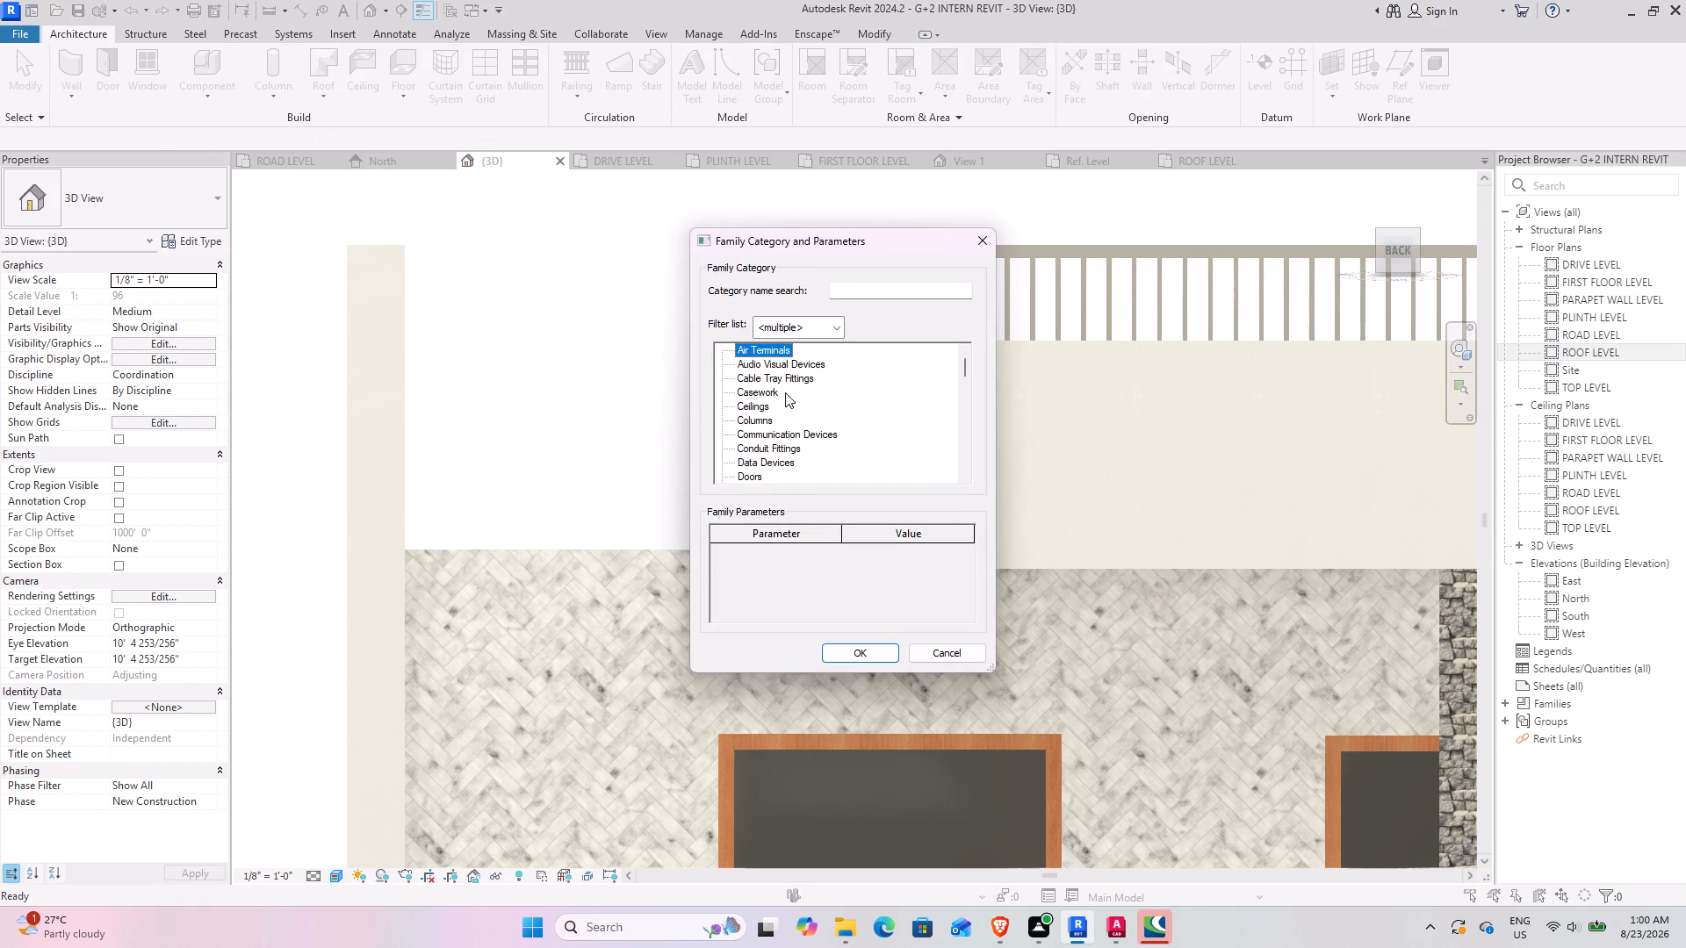
{"action": "key", "text": "g"}
{"action": "left_click", "coordinate": [862, 650]}
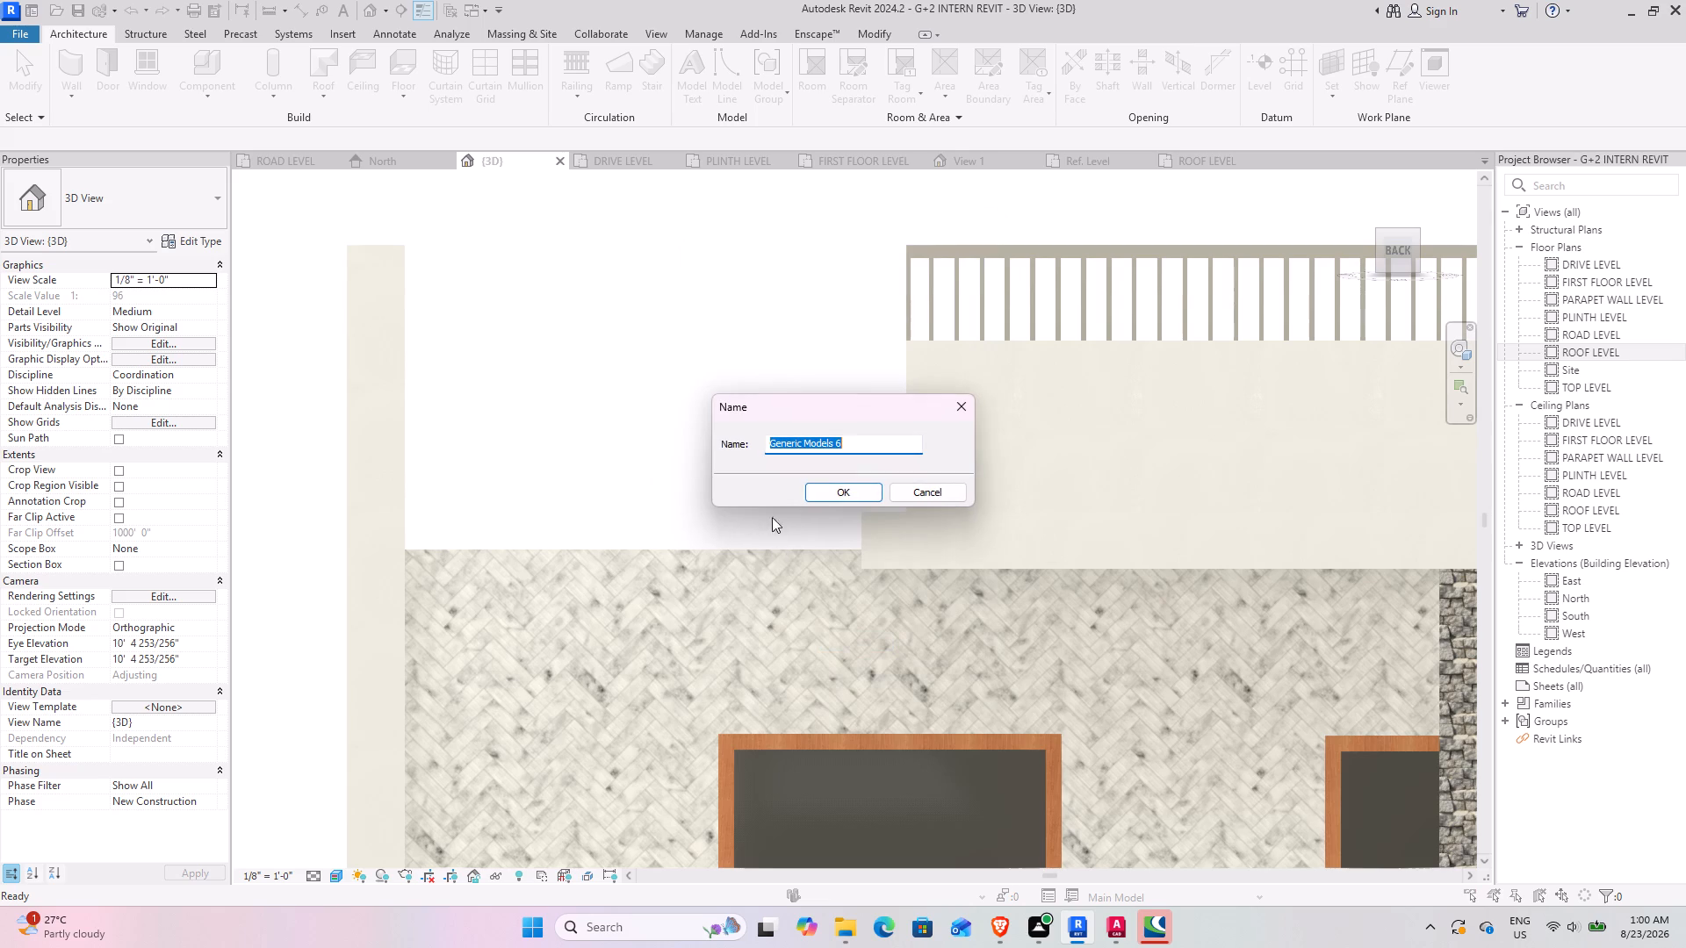
{"action": "left_click", "coordinate": [833, 491]}
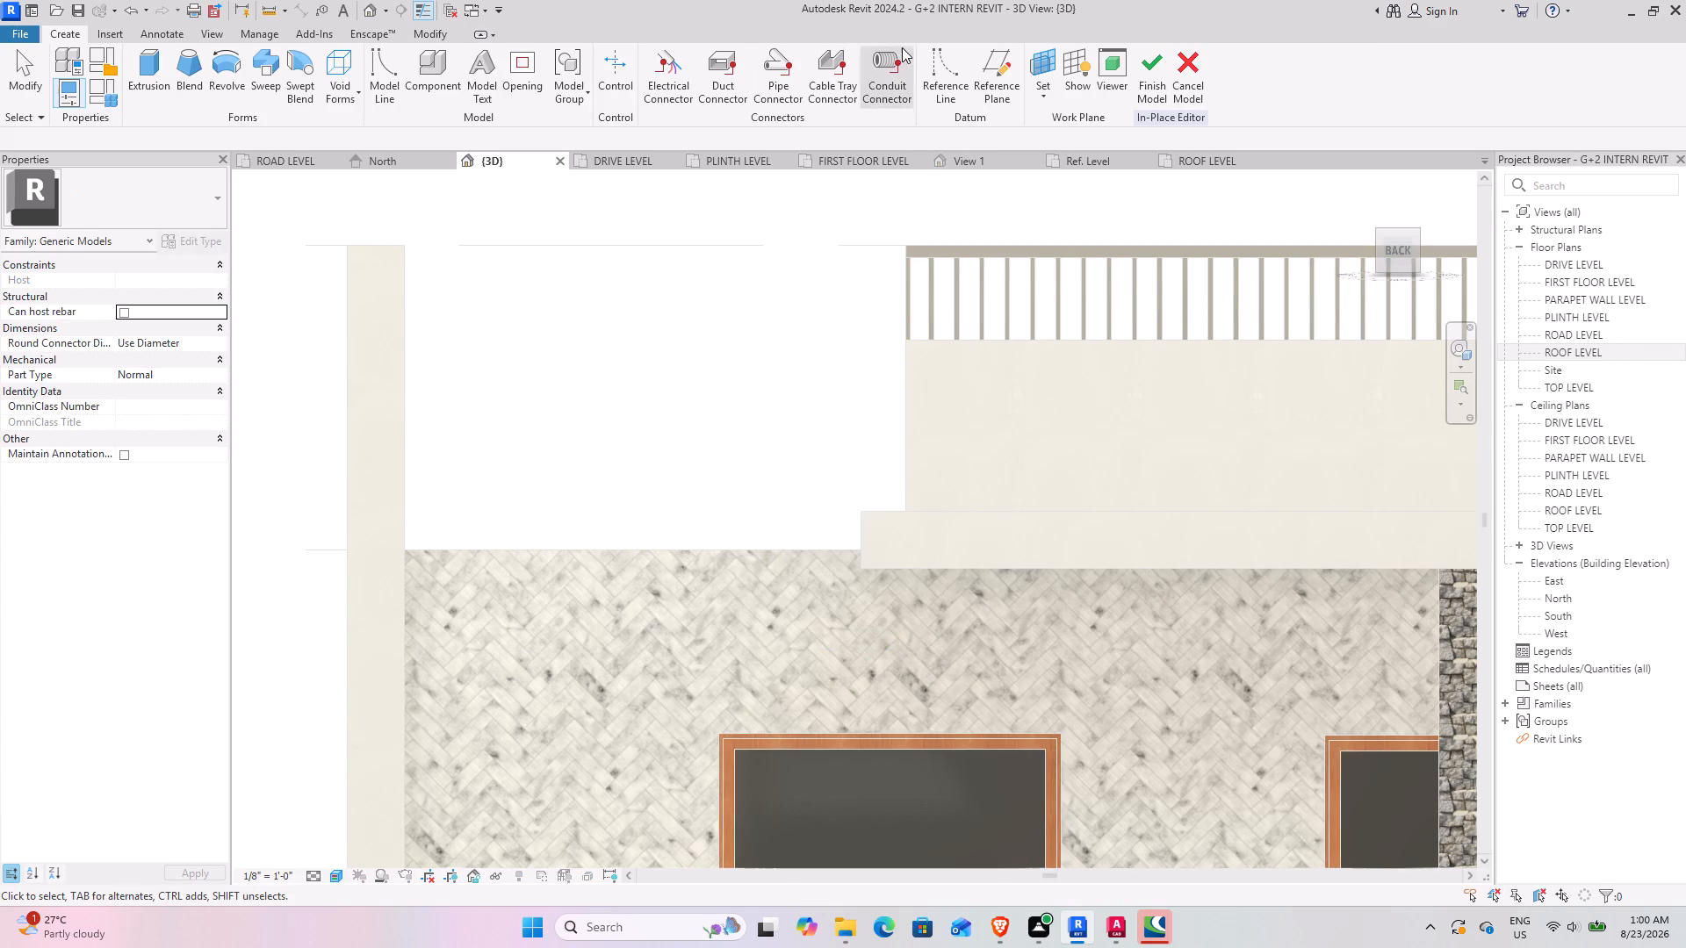
Start an extrusion on the herringbone back wall's plane and sketch a rectangle about 8" by 5" at the wall's top corner beside the vertical band.
{"action": "left_click", "coordinate": [167, 54]}
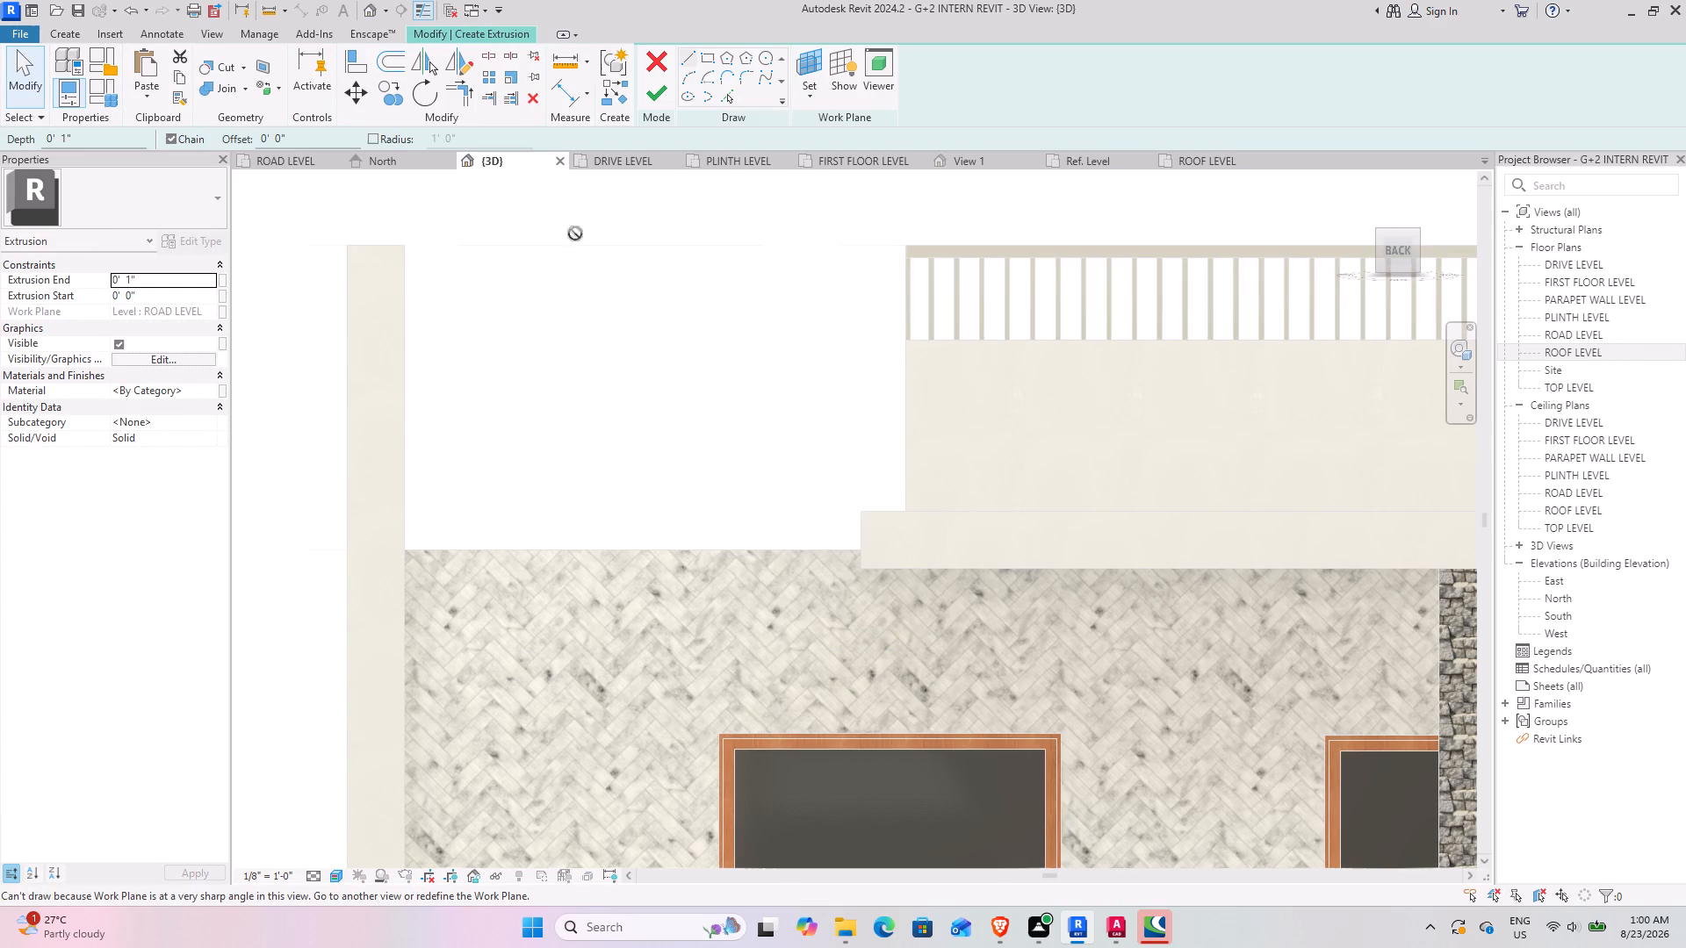
{"action": "left_click", "coordinate": [803, 102]}
{"action": "left_click", "coordinate": [824, 155]}
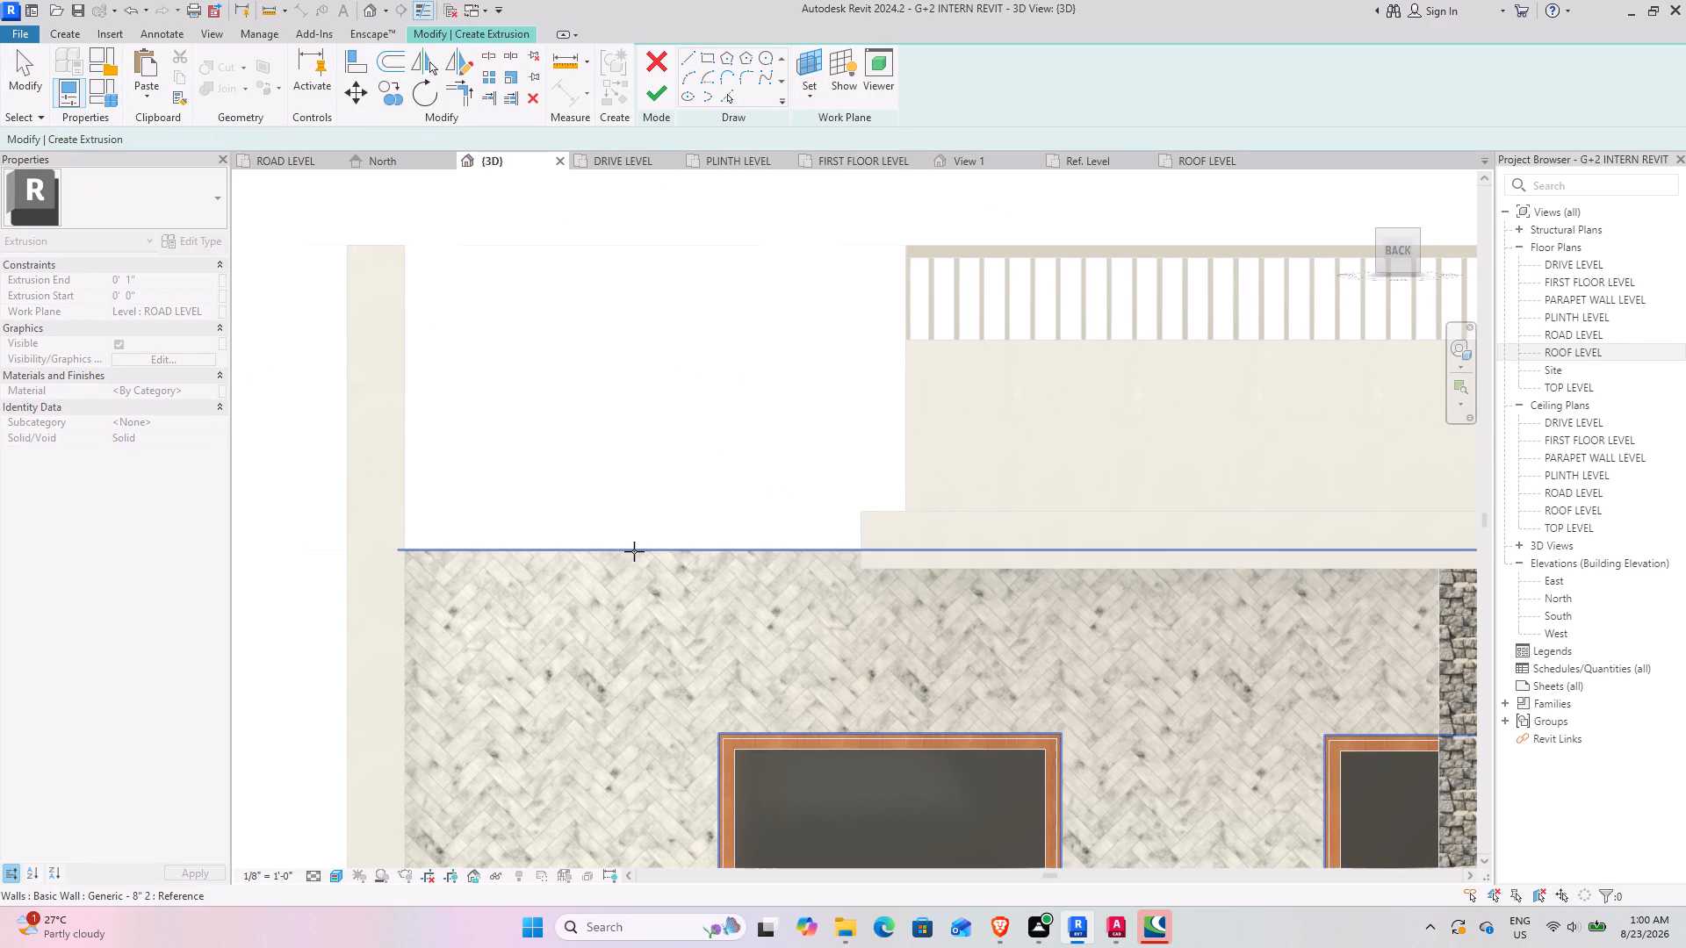
{"action": "left_click", "coordinate": [634, 551]}
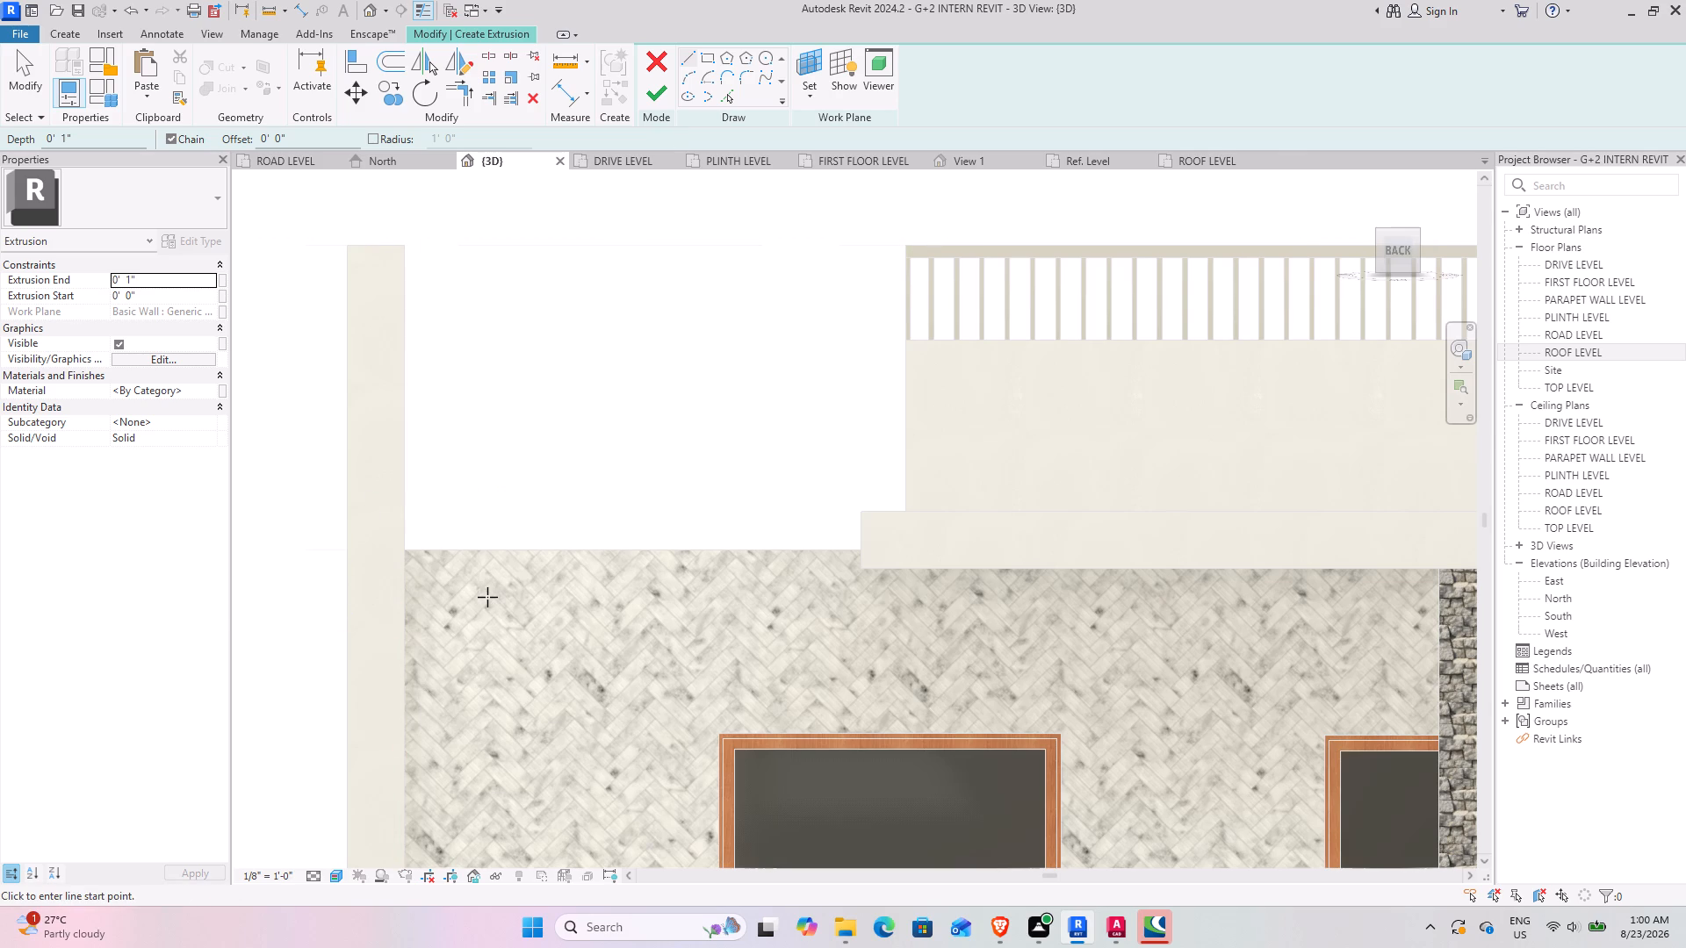
{"action": "scroll", "coordinate": [486, 598], "scroll_direction": "up", "scroll_amount": 3}
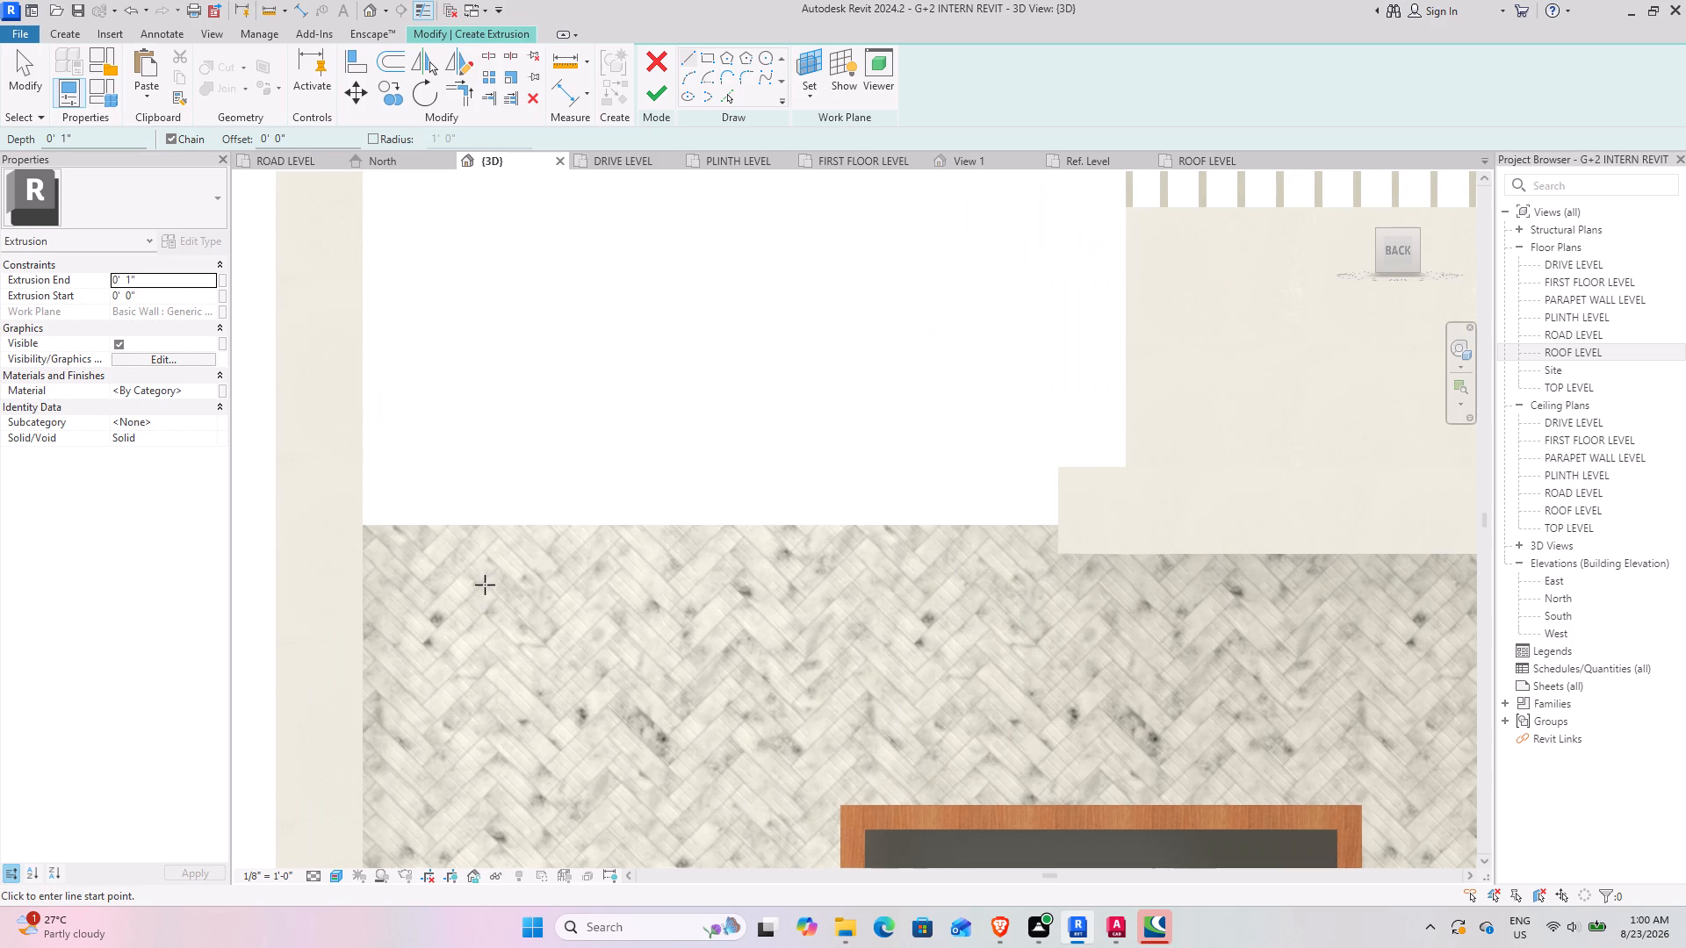
{"action": "left_click", "coordinate": [363, 528]}
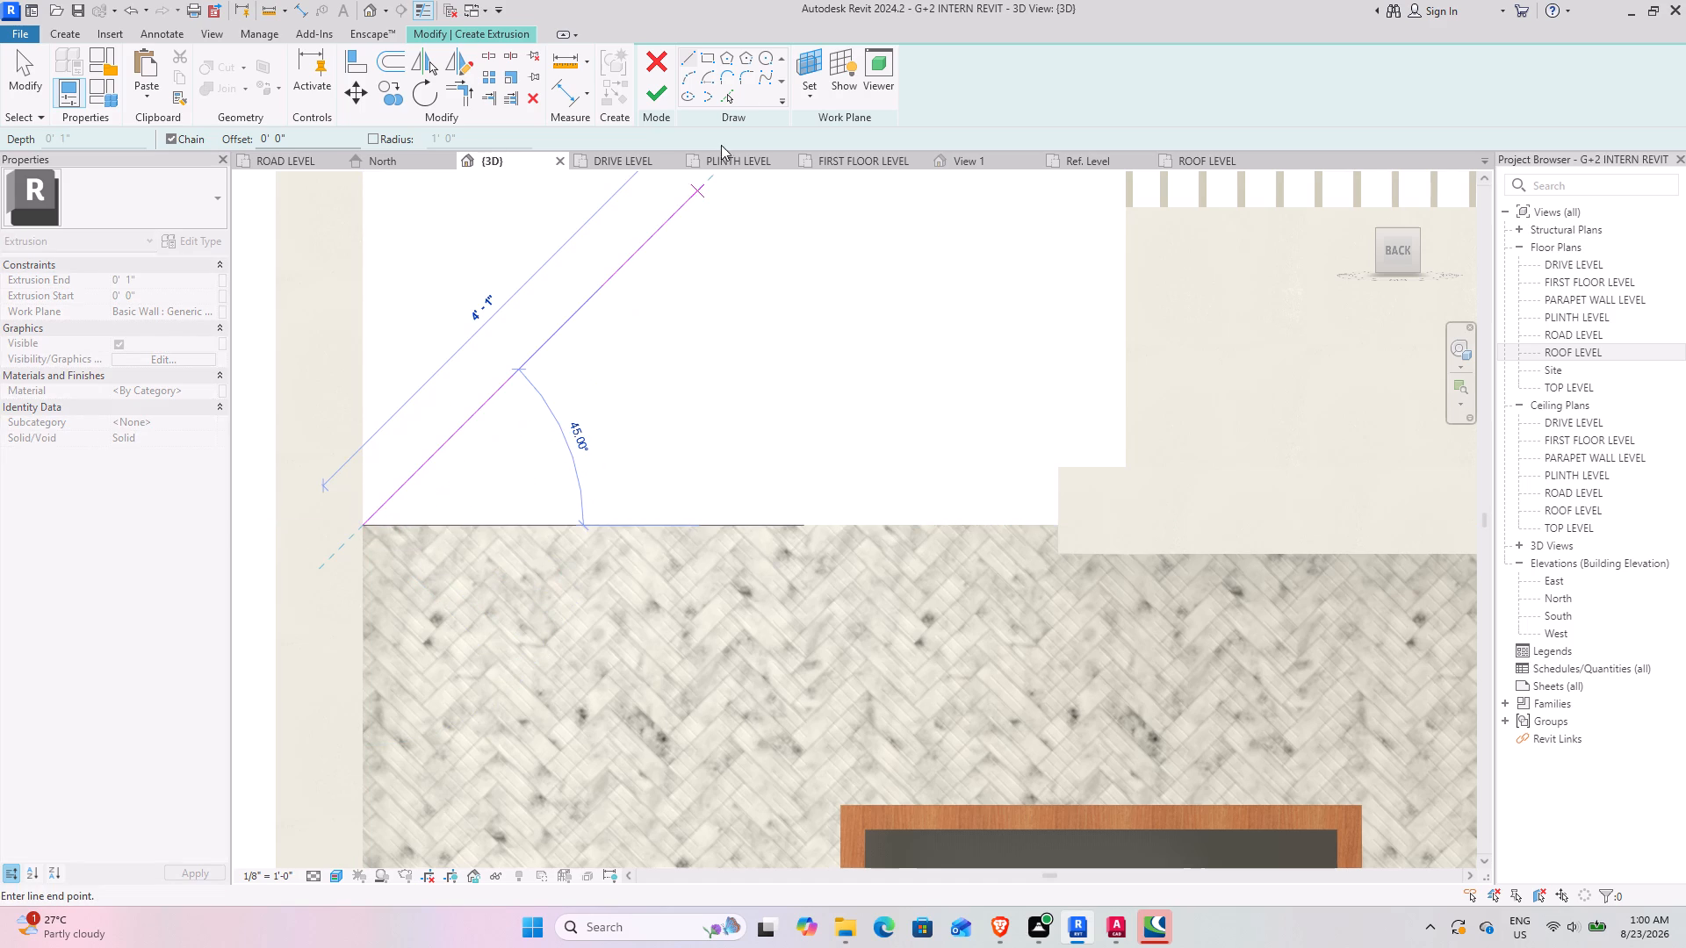
{"action": "left_click", "coordinate": [703, 62]}
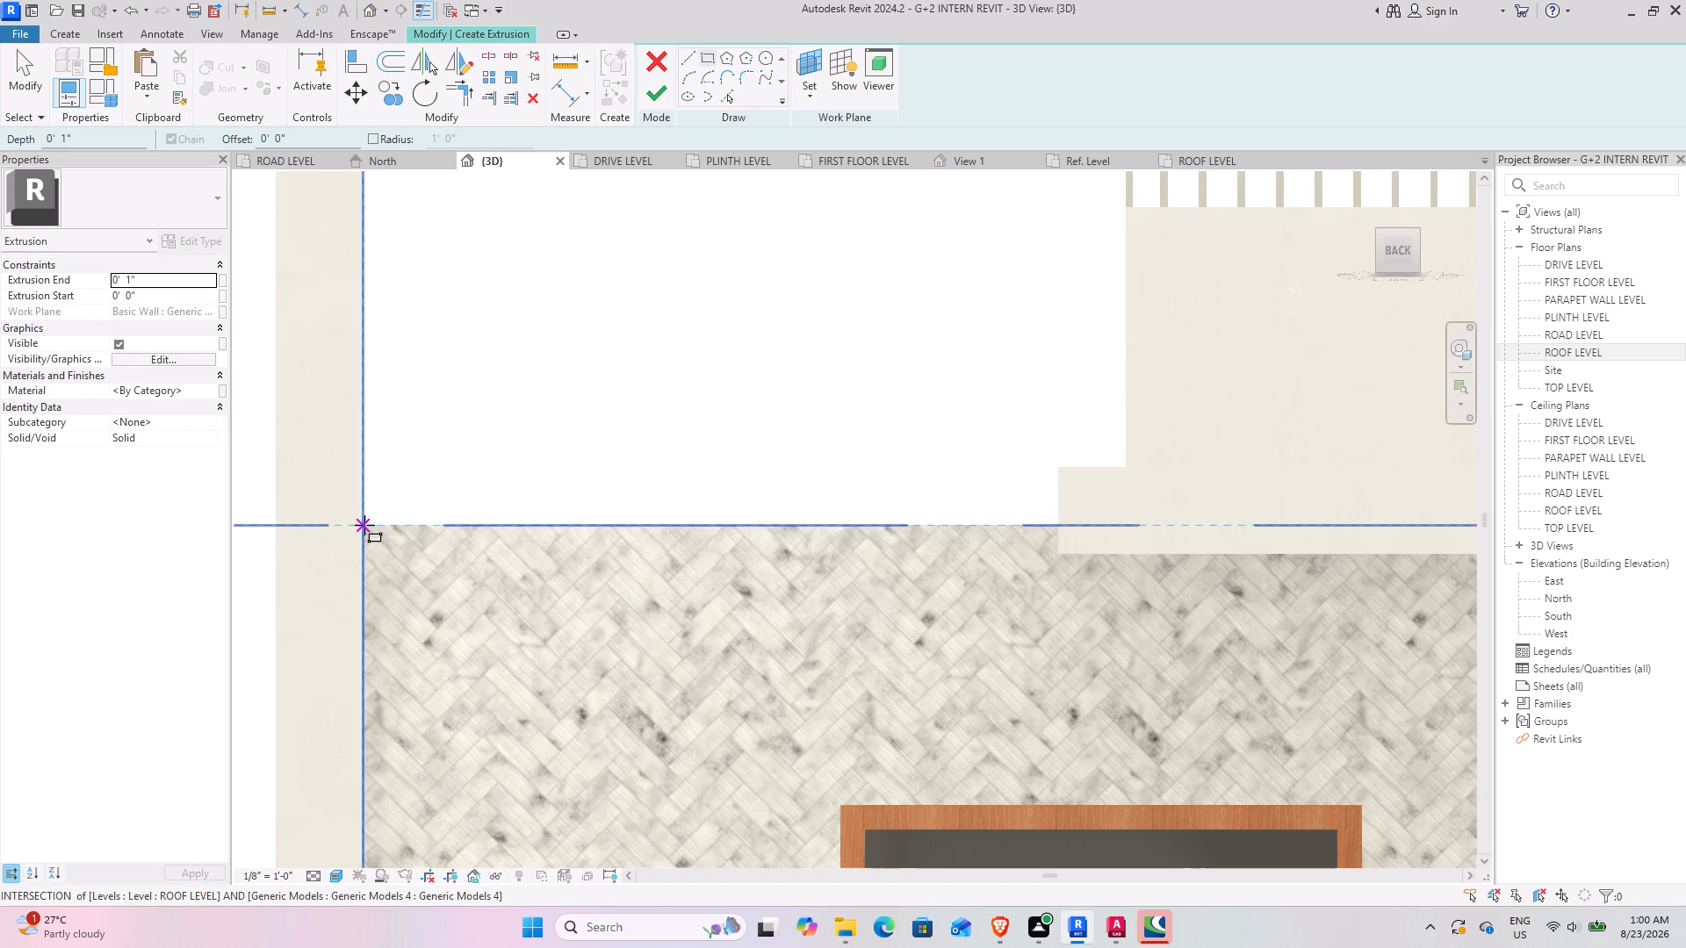
{"action": "left_click", "coordinate": [364, 525]}
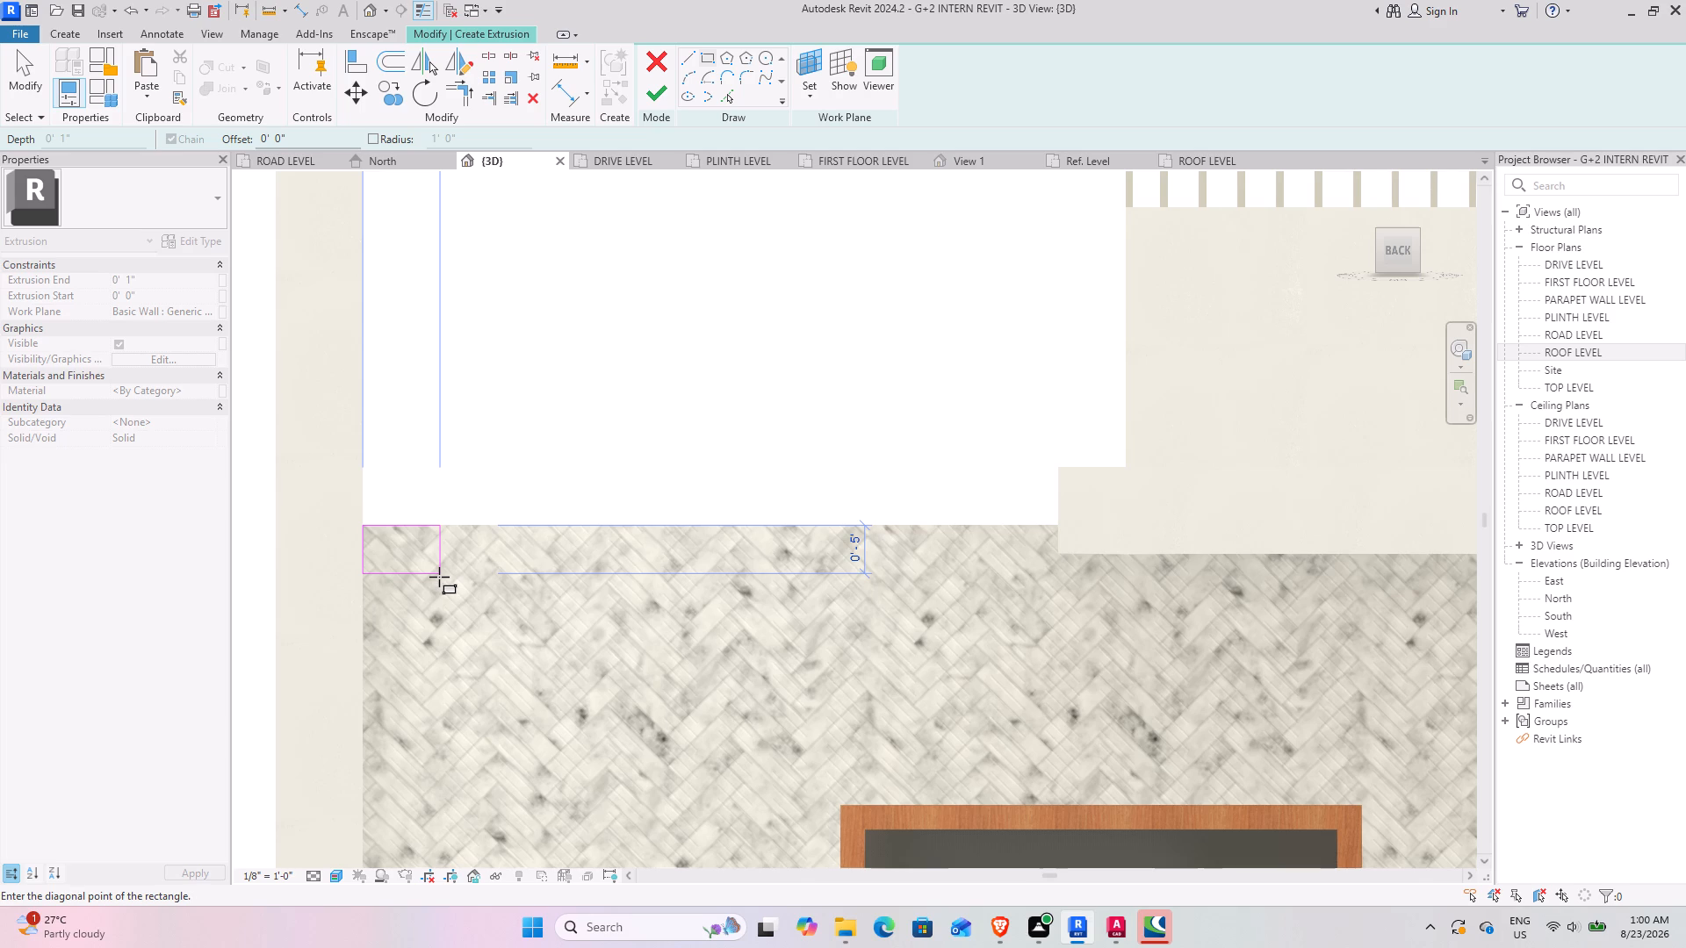
{"action": "left_click", "coordinate": [439, 577]}
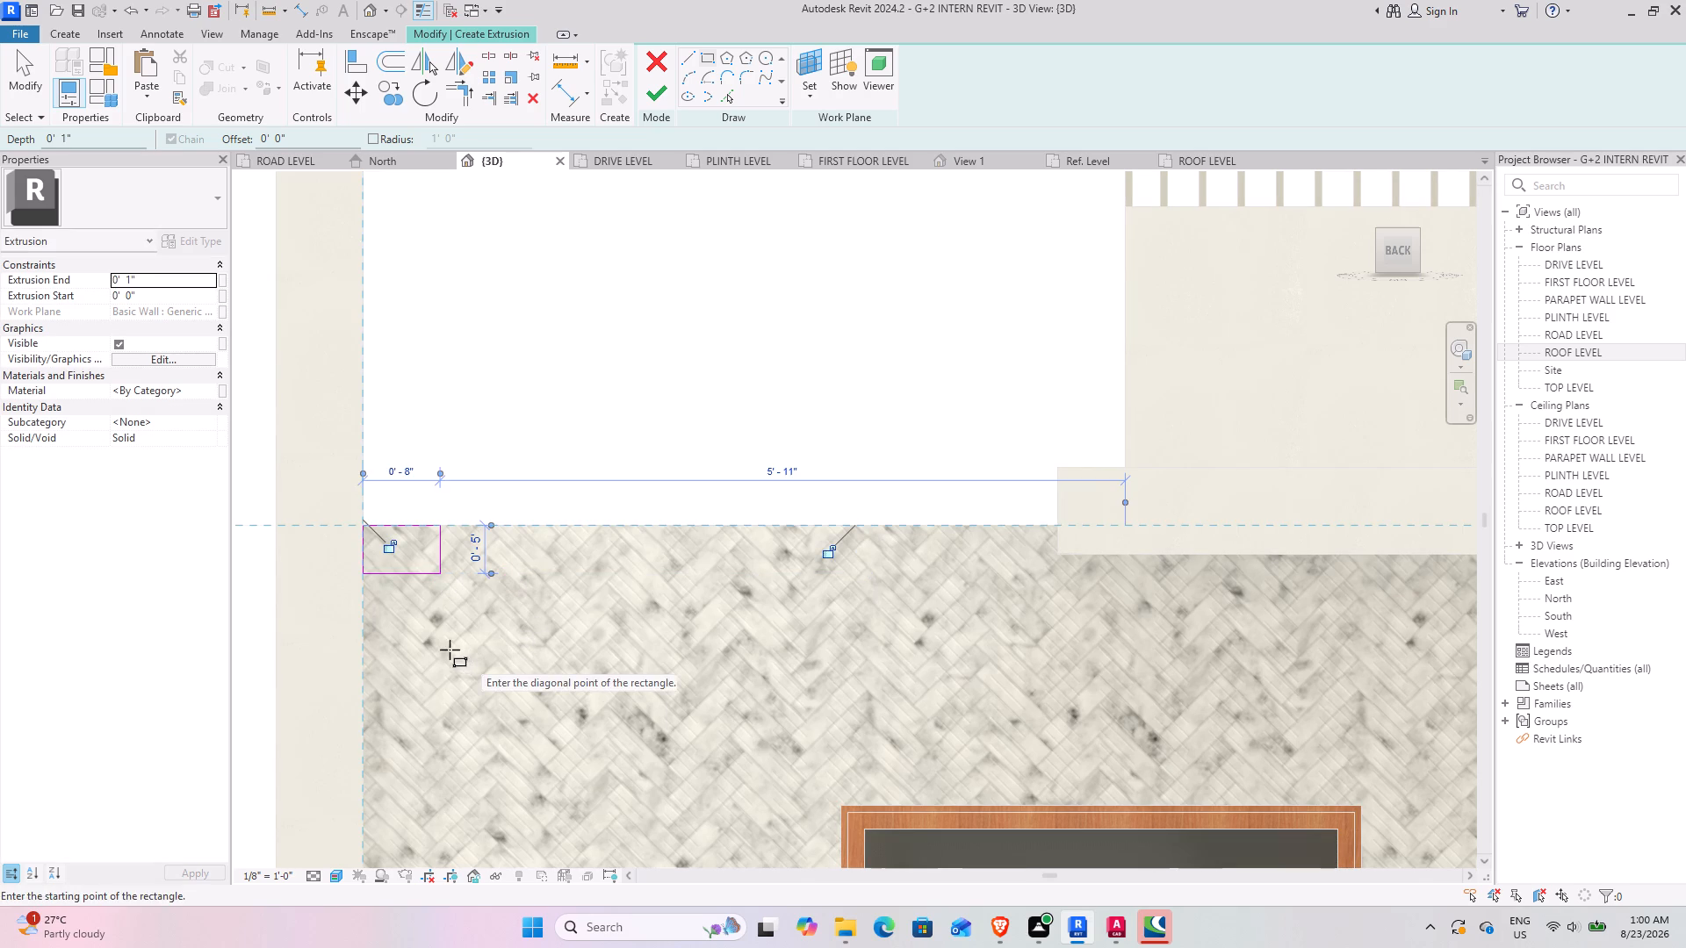
{"action": "key", "text": "Escape"}
{"action": "key", "text": "Escape"}
Move the sketched rectangle 6" straight down from the roof level line.
{"action": "left_click_drag", "start_coordinate": [336, 485], "coordinate": [407, 554]}
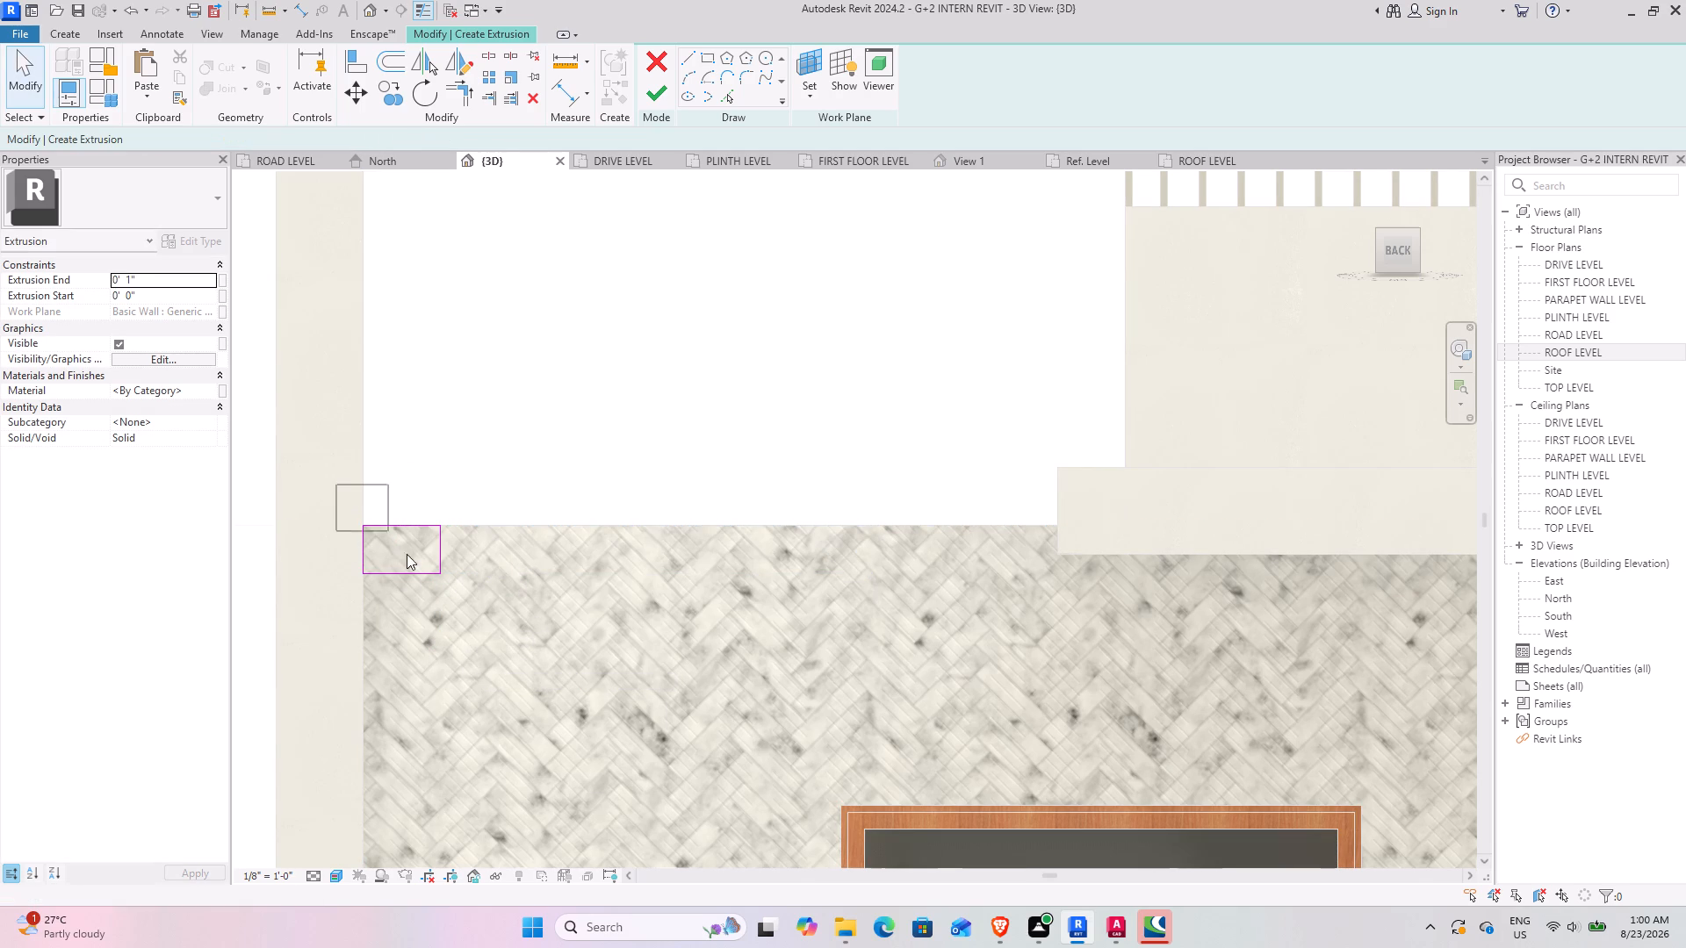
{"action": "left_click_drag", "start_coordinate": [407, 554], "coordinate": [475, 617]}
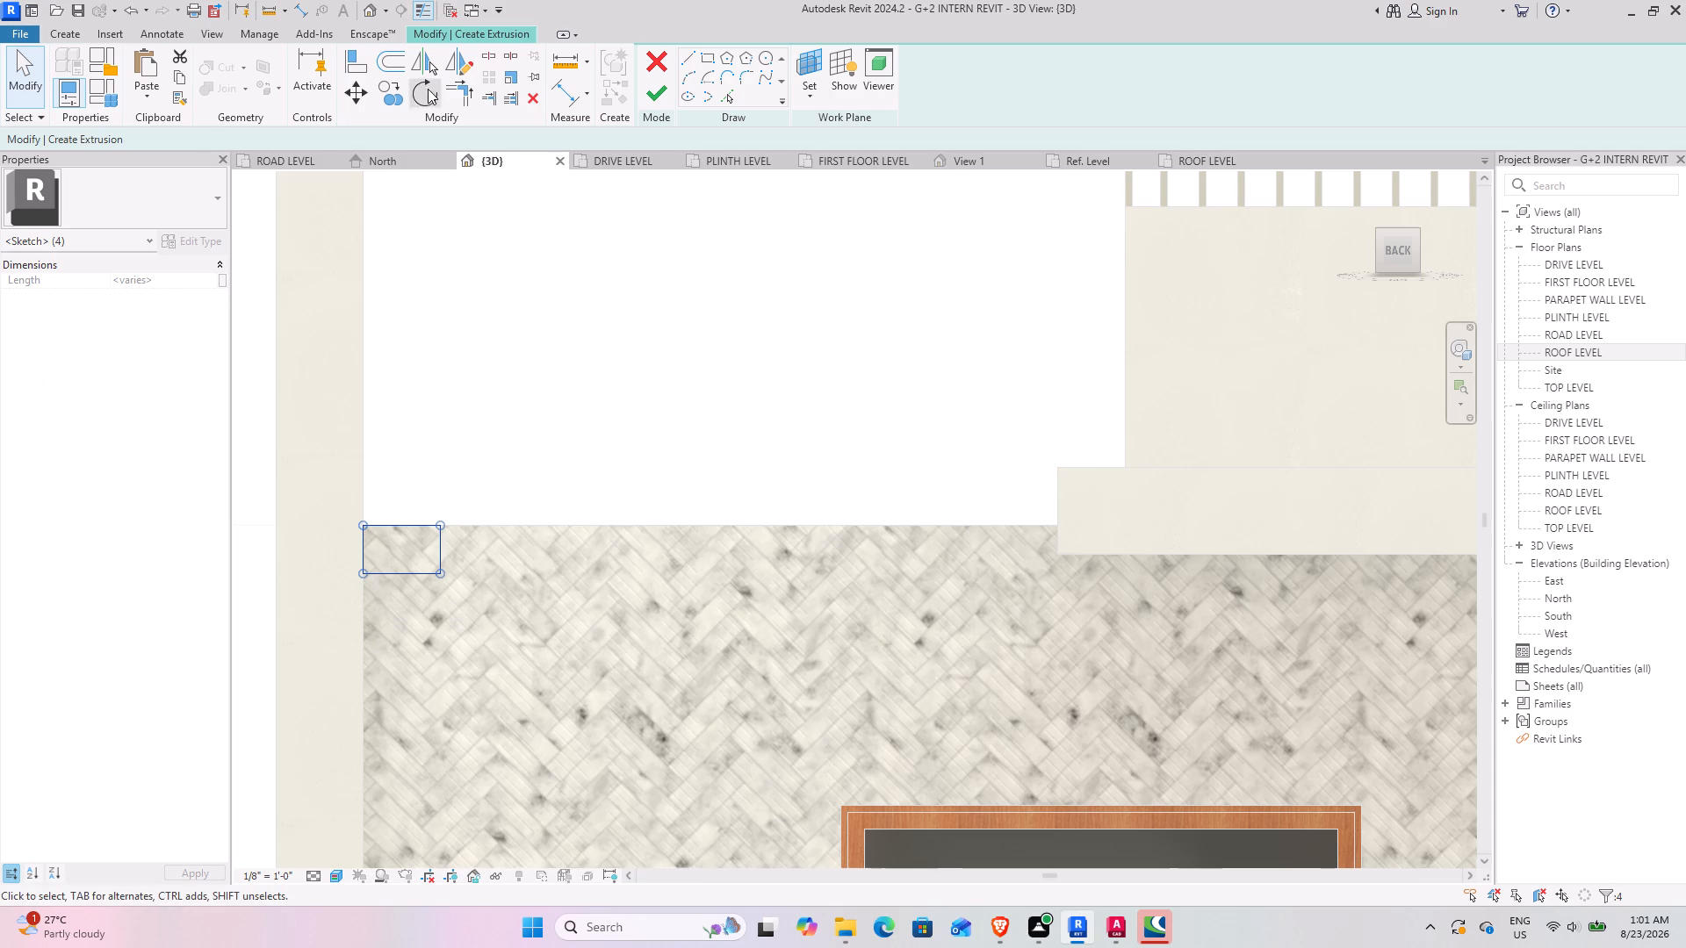
{"action": "left_click", "coordinate": [364, 89]}
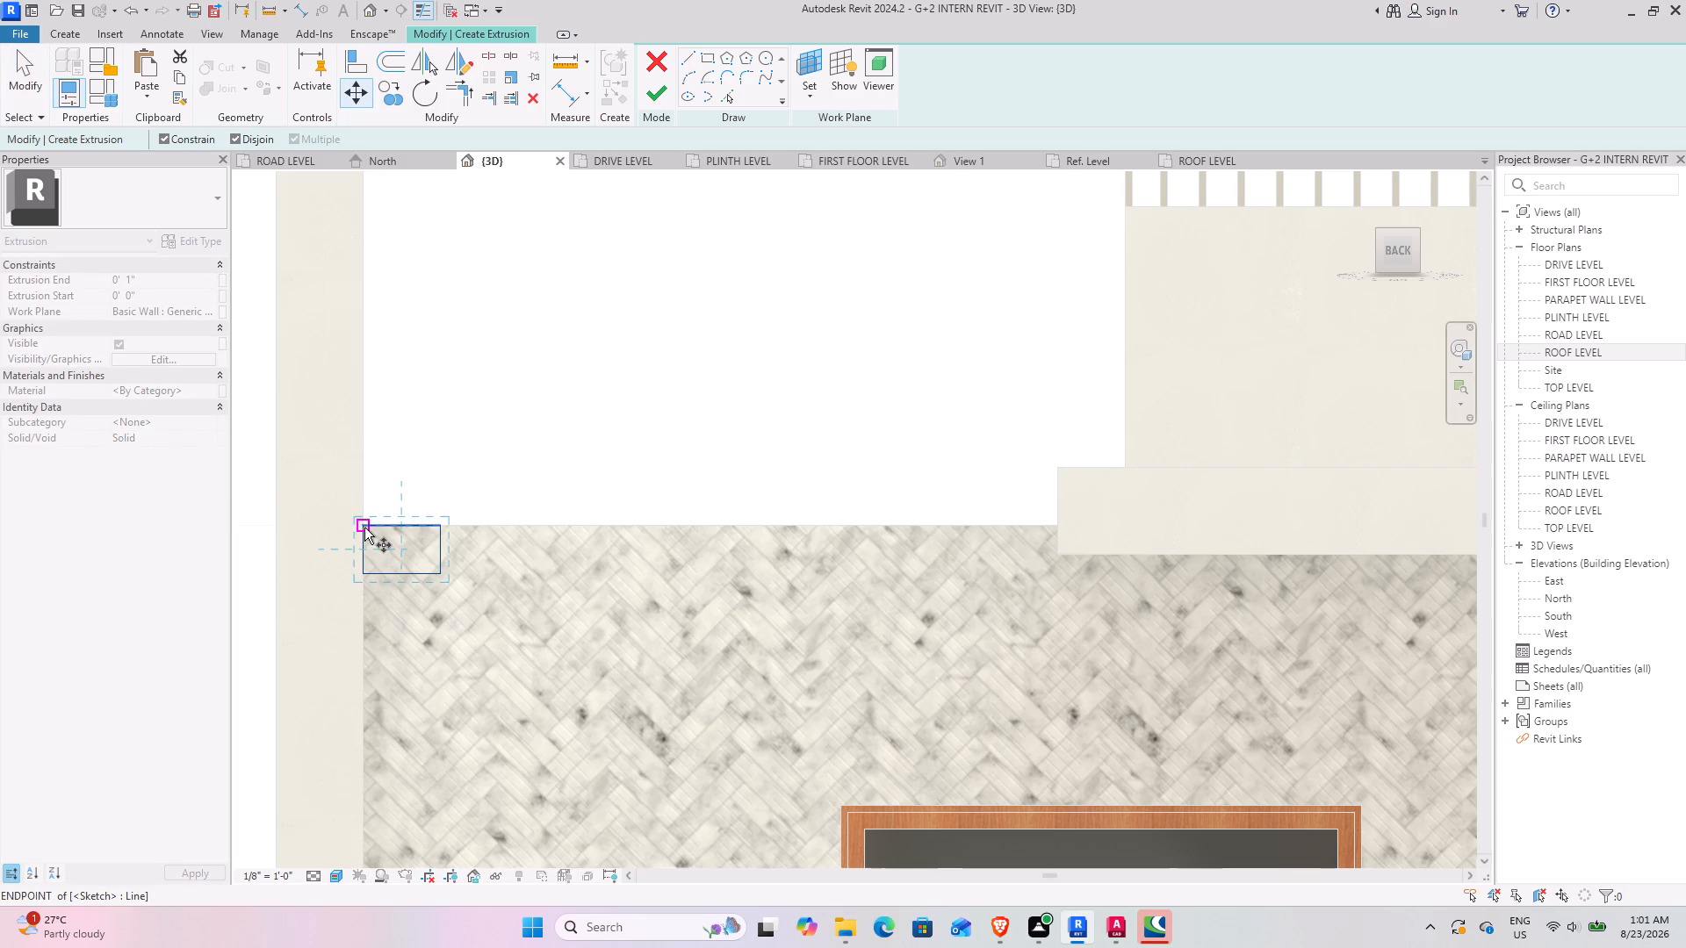
{"action": "left_click", "coordinate": [364, 528]}
{"action": "type", "text": "6\""}
{"action": "key", "text": "Return"}
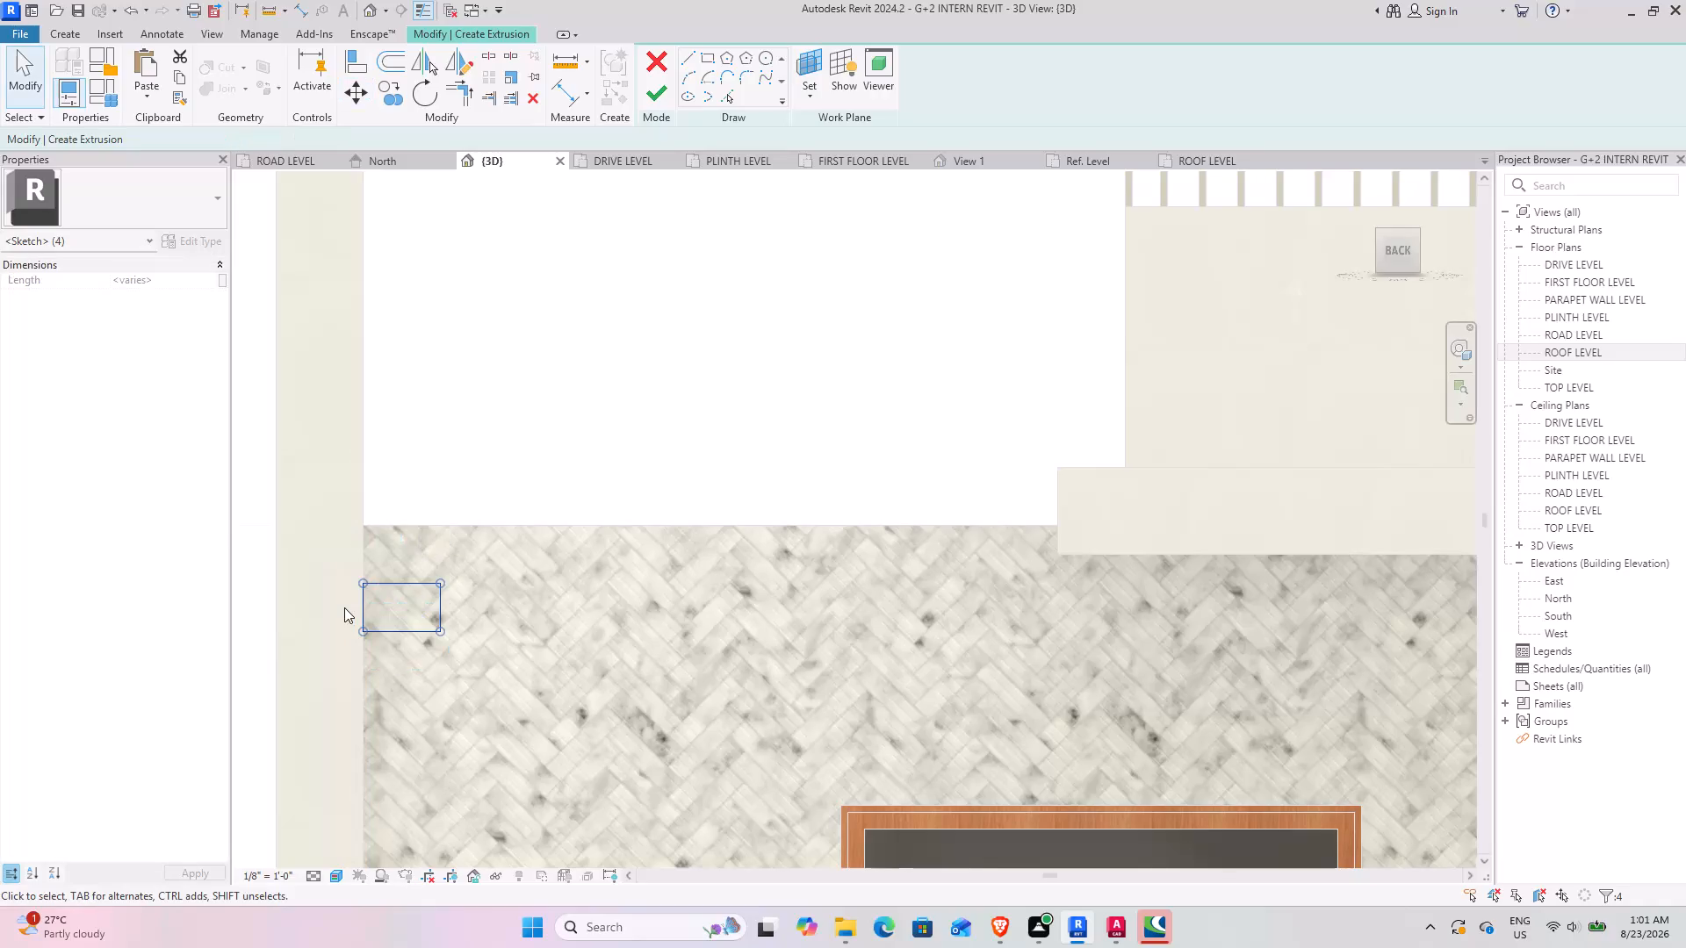
Copy the rectangle about 9" horizontally along the wall, away from the vertical band.
{"action": "left_click", "coordinate": [386, 89]}
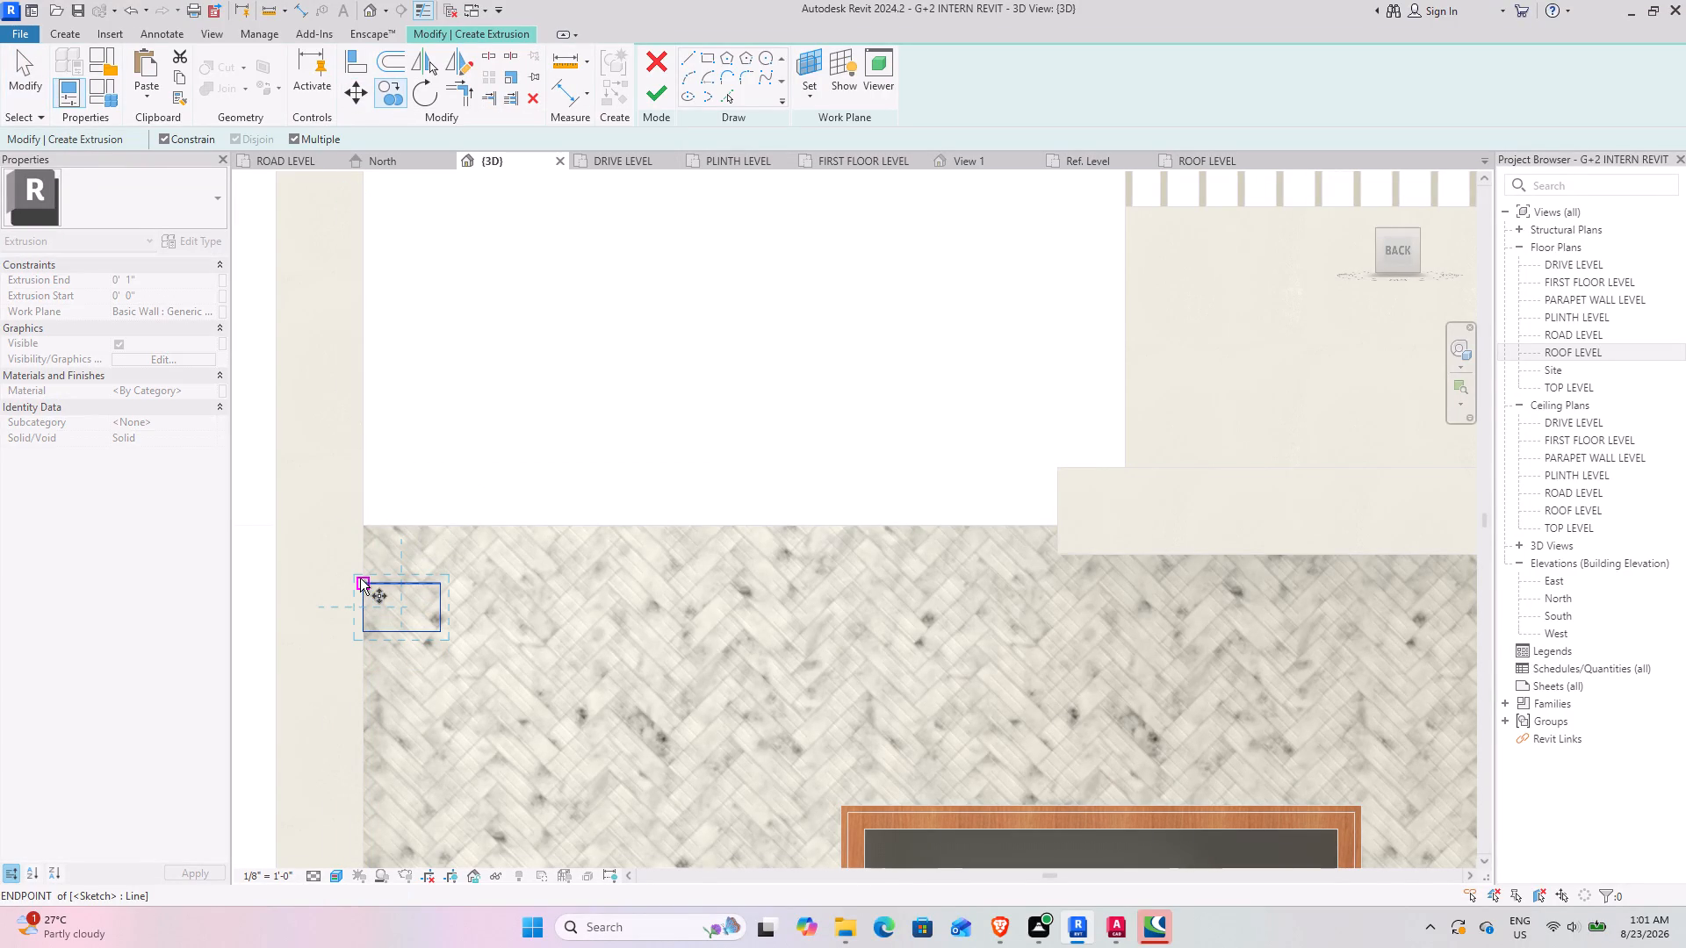
{"action": "left_click", "coordinate": [360, 578]}
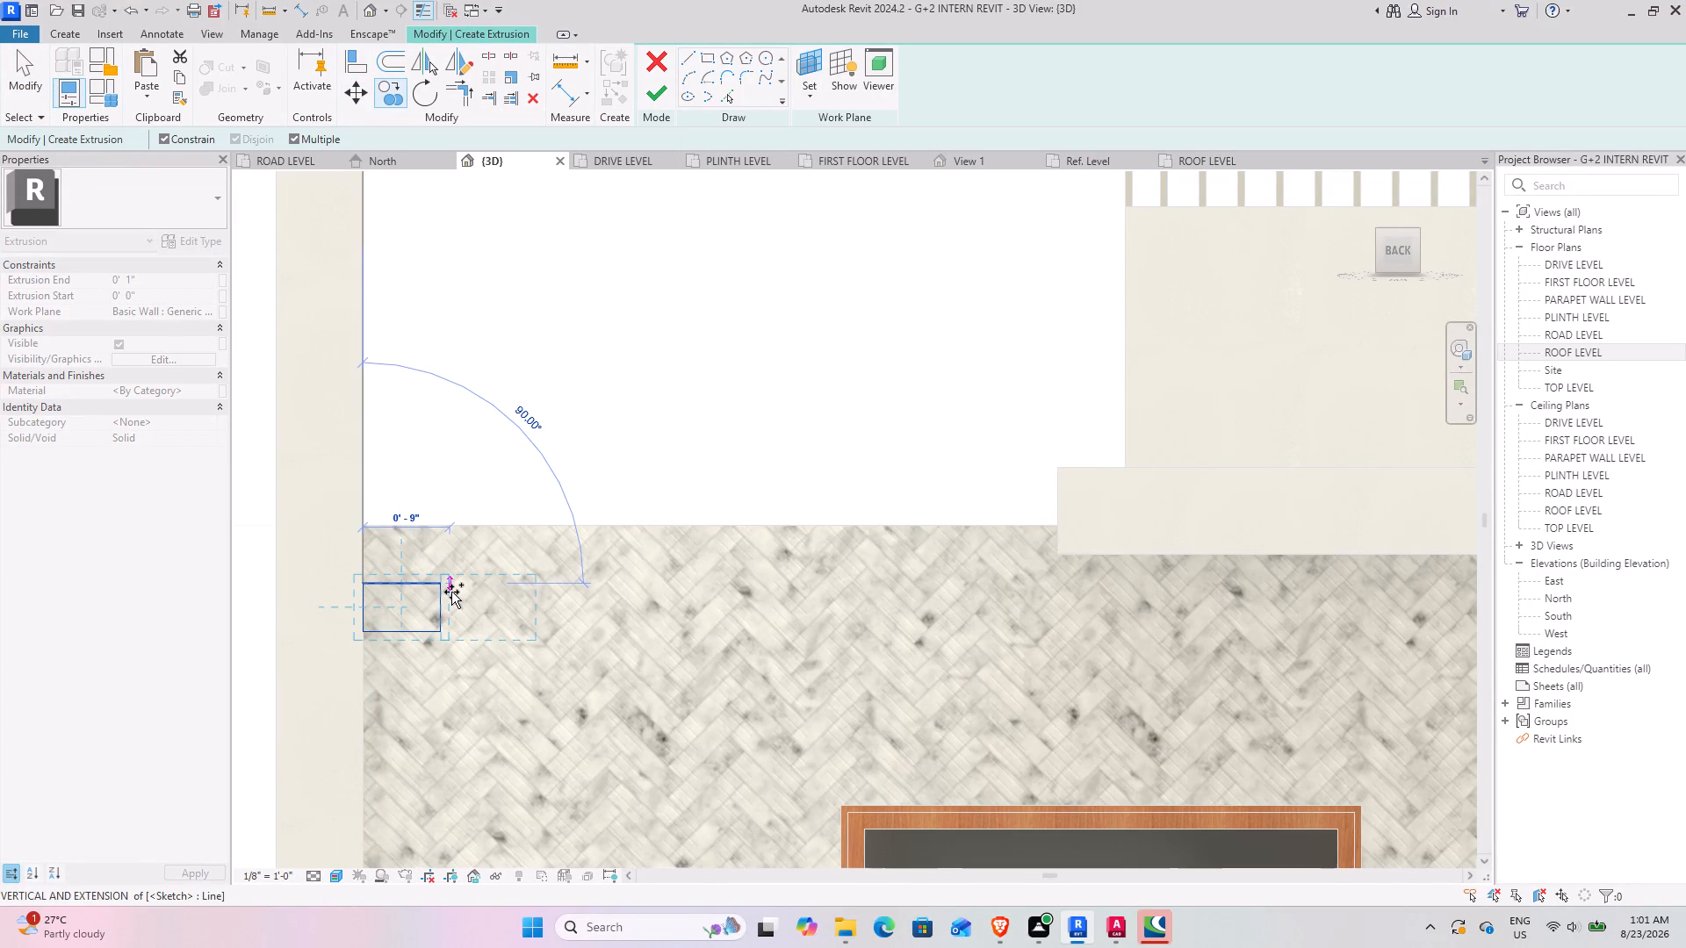
{"action": "left_click", "coordinate": [451, 592]}
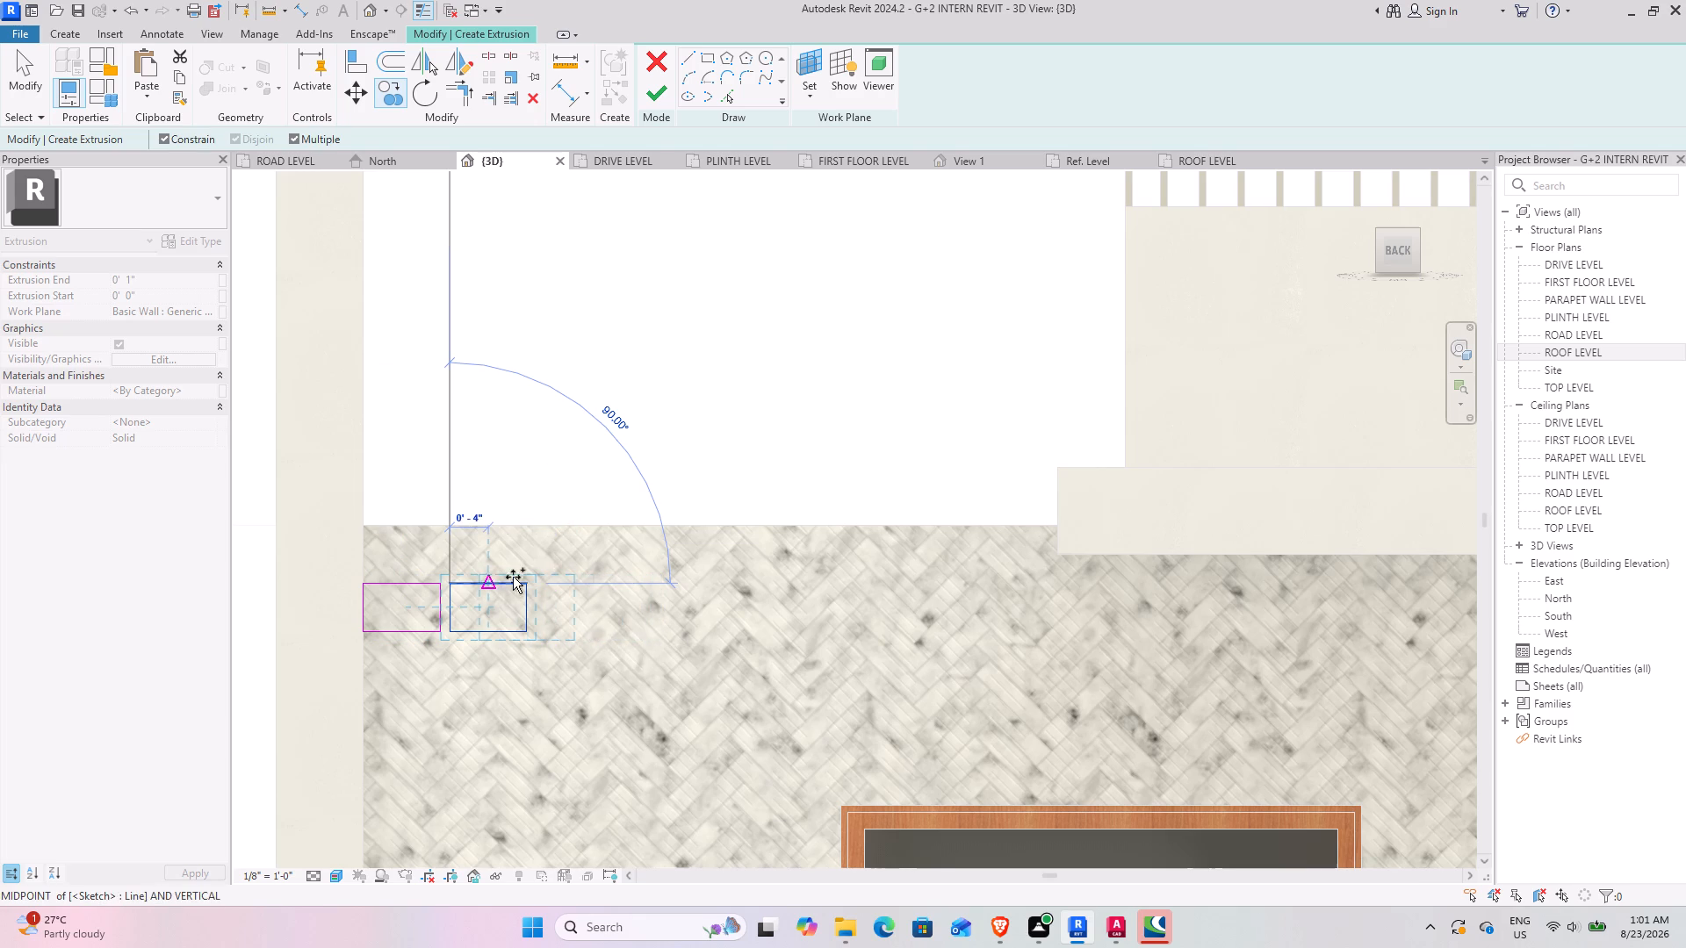
{"action": "key", "text": "Escape"}
{"action": "scroll", "coordinate": [393, 585], "scroll_direction": "up", "scroll_amount": 3}
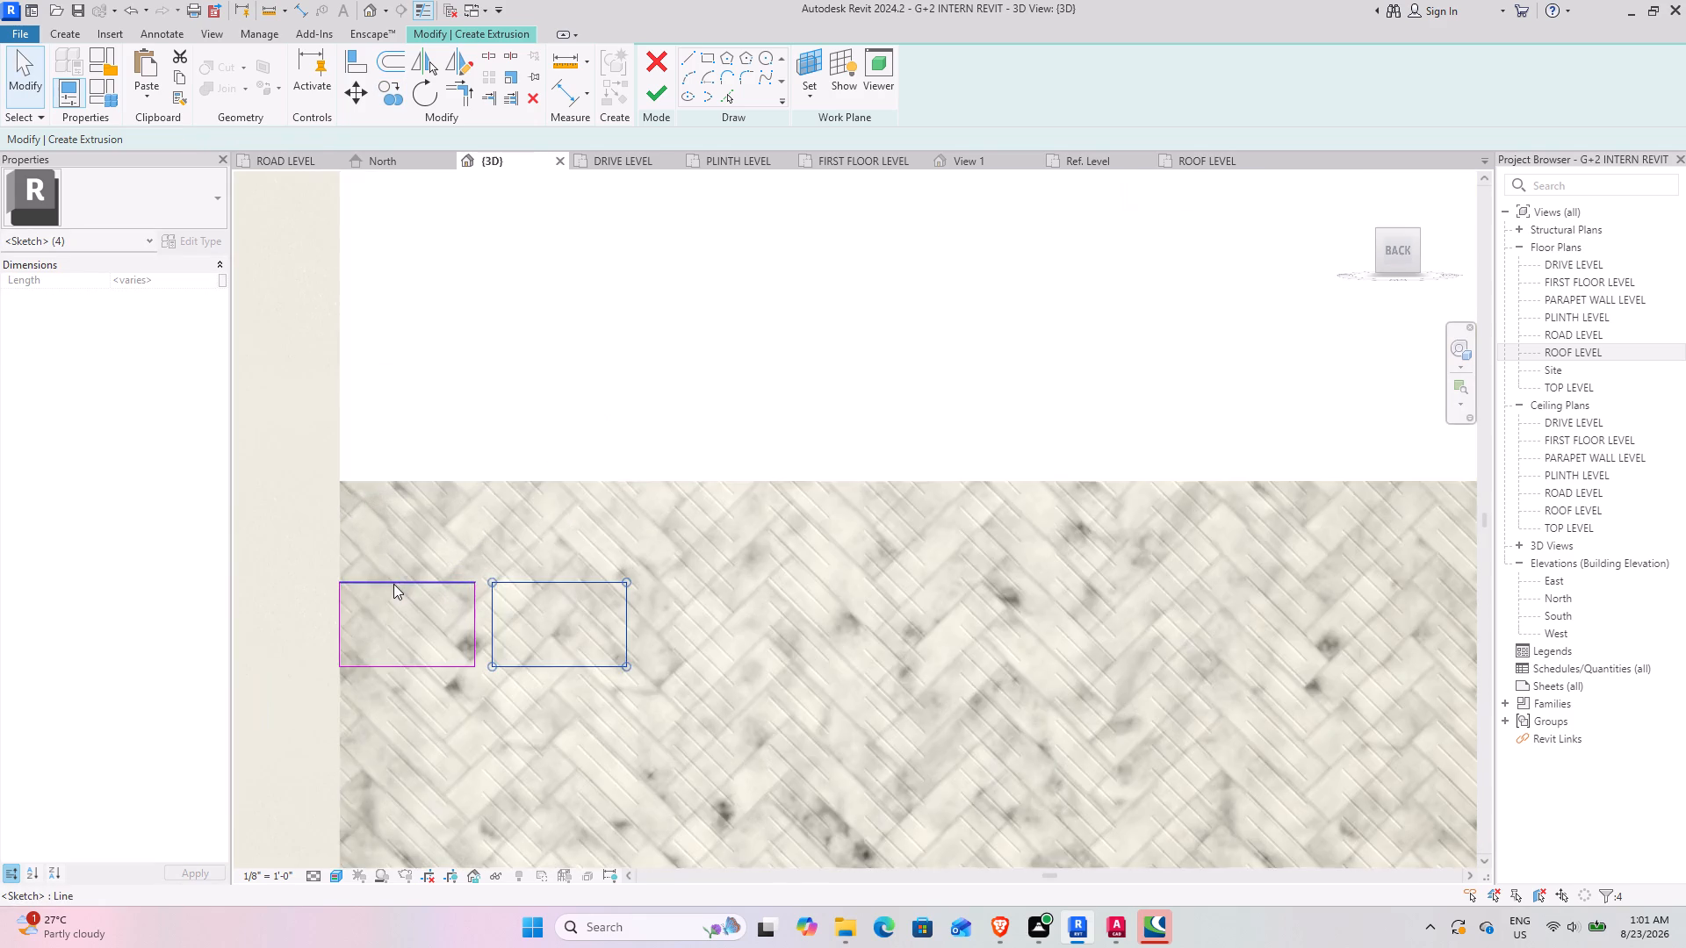
Copy the second rectangle seven more times along the wall at 9" intervals, making a horizontal row of nine rectangles.
{"action": "scroll", "coordinate": [393, 584], "scroll_direction": "up", "scroll_amount": 4}
{"action": "left_click", "coordinate": [402, 91]}
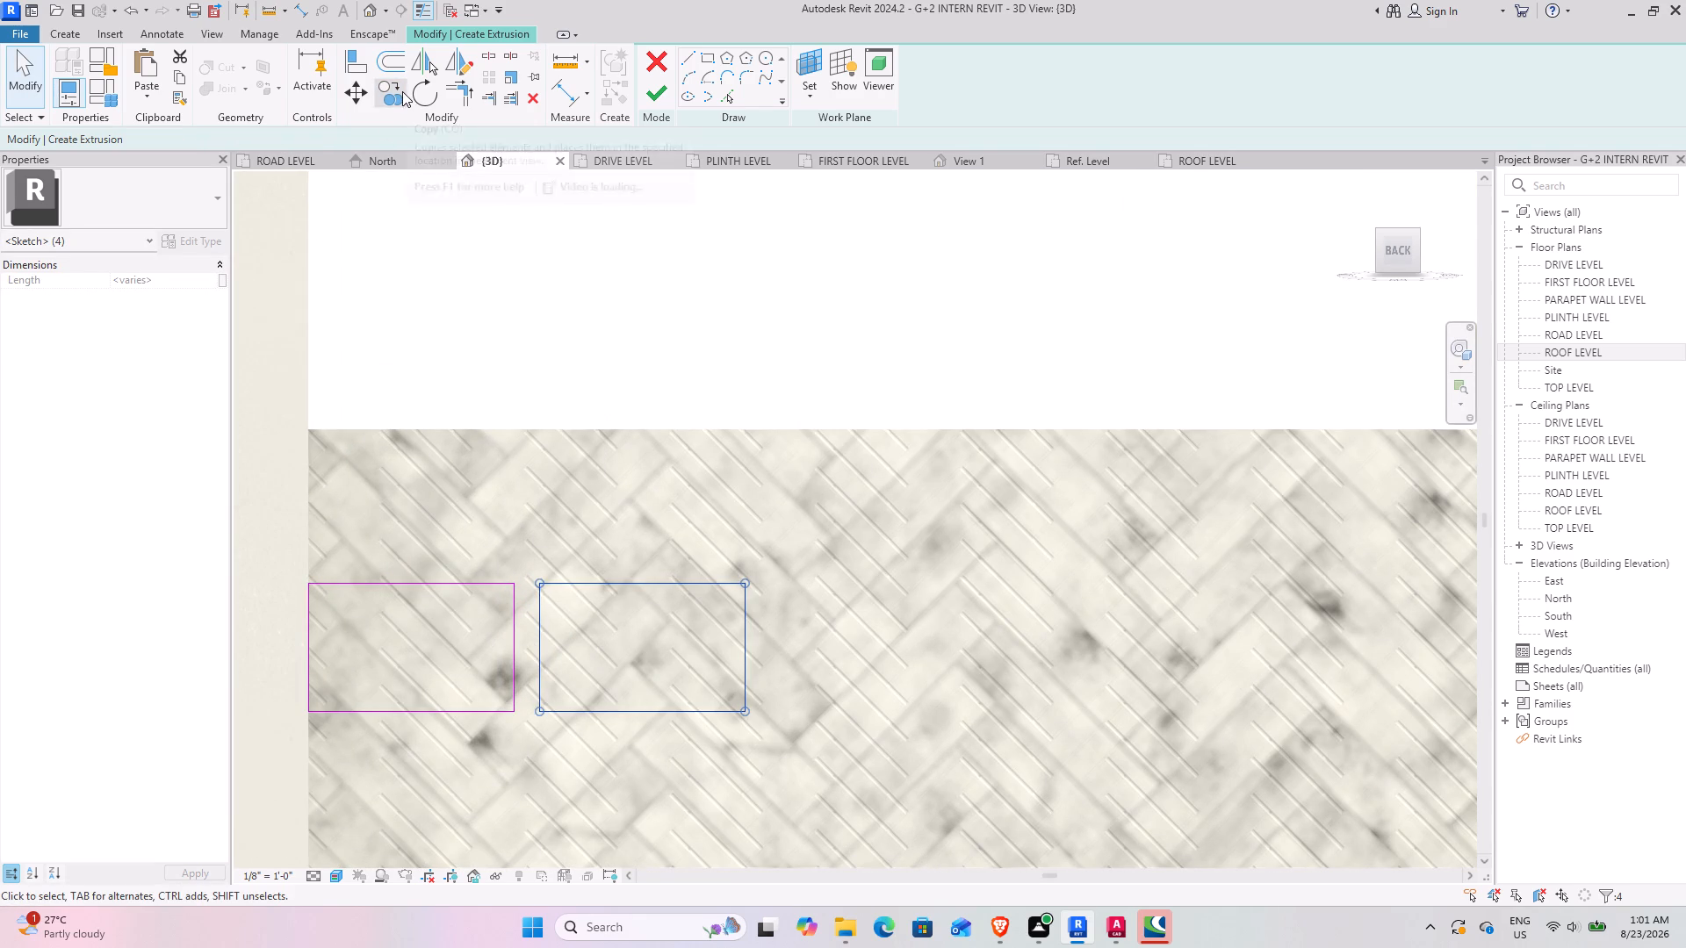
{"action": "left_click", "coordinate": [510, 578]}
{"action": "left_click", "coordinate": [746, 586]}
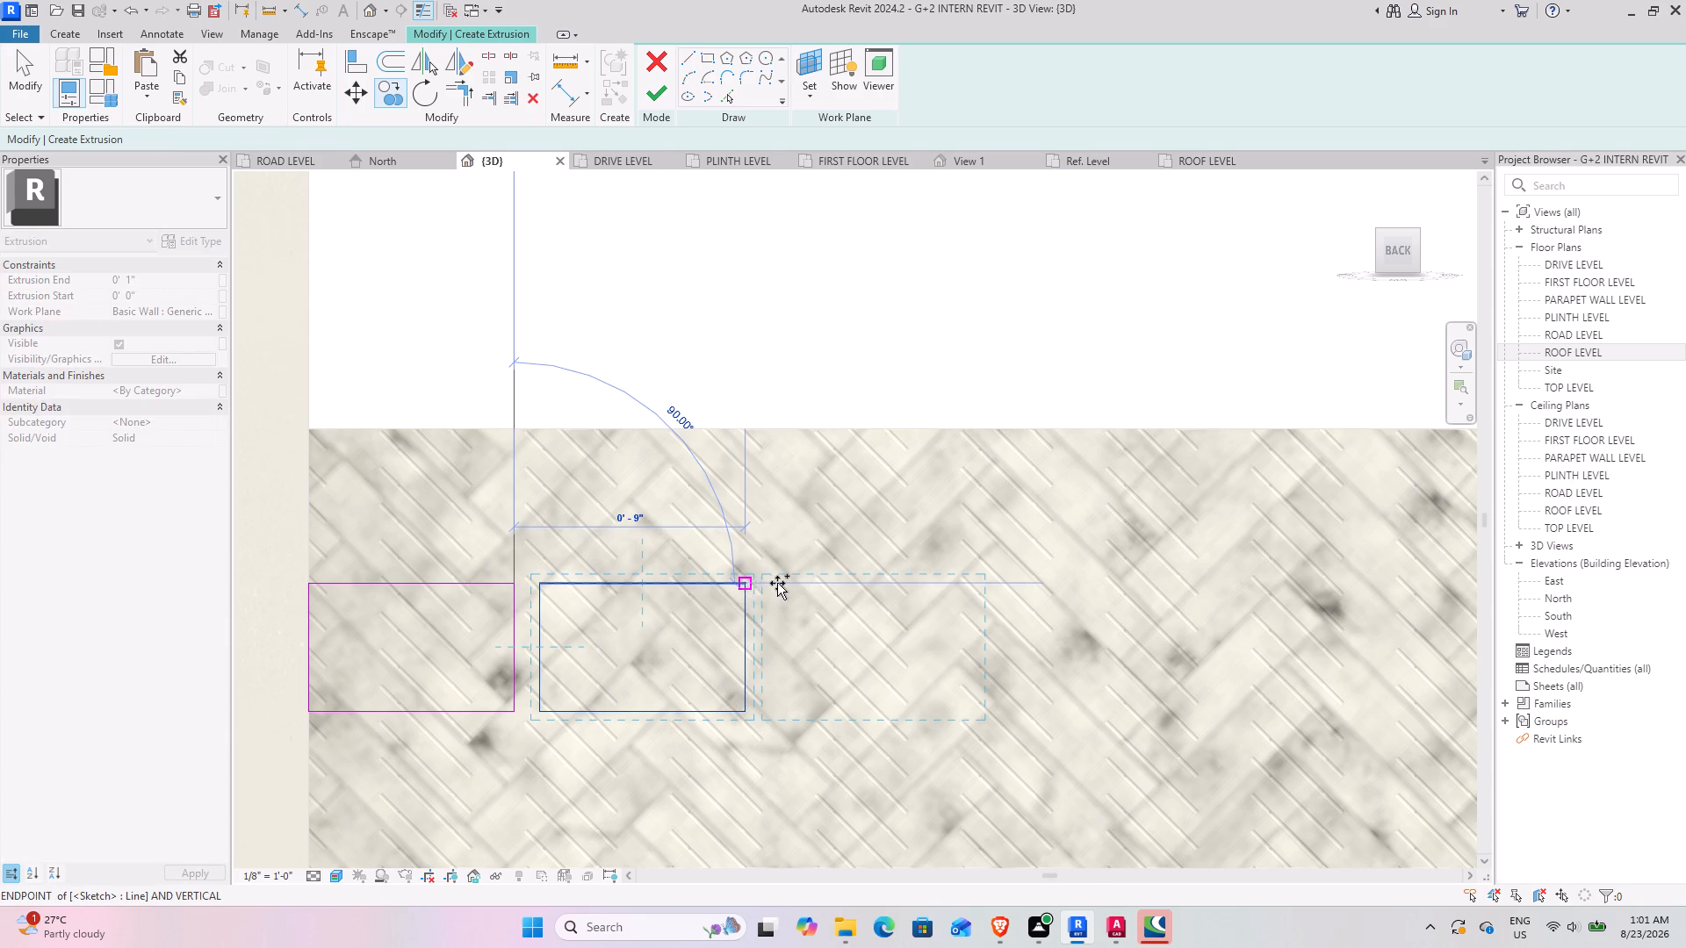
{"action": "left_click", "coordinate": [976, 586]}
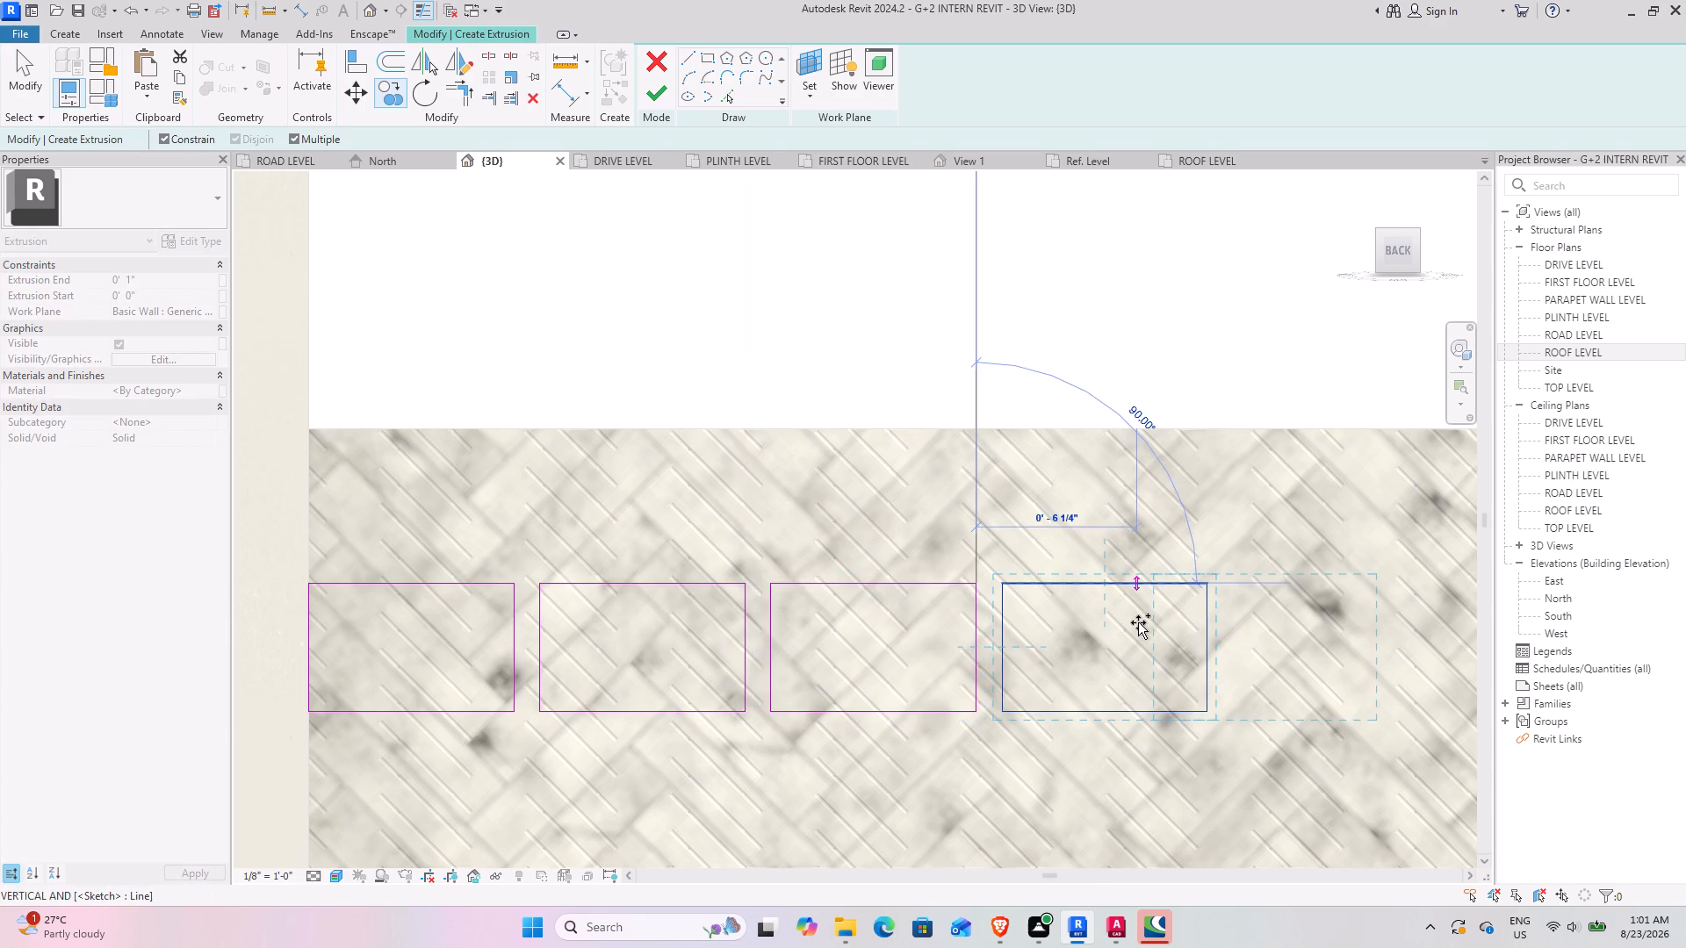
{"action": "middle_click_drag", "start_coordinate": [1137, 621], "coordinate": [785, 581]}
{"action": "left_click", "coordinate": [853, 543]}
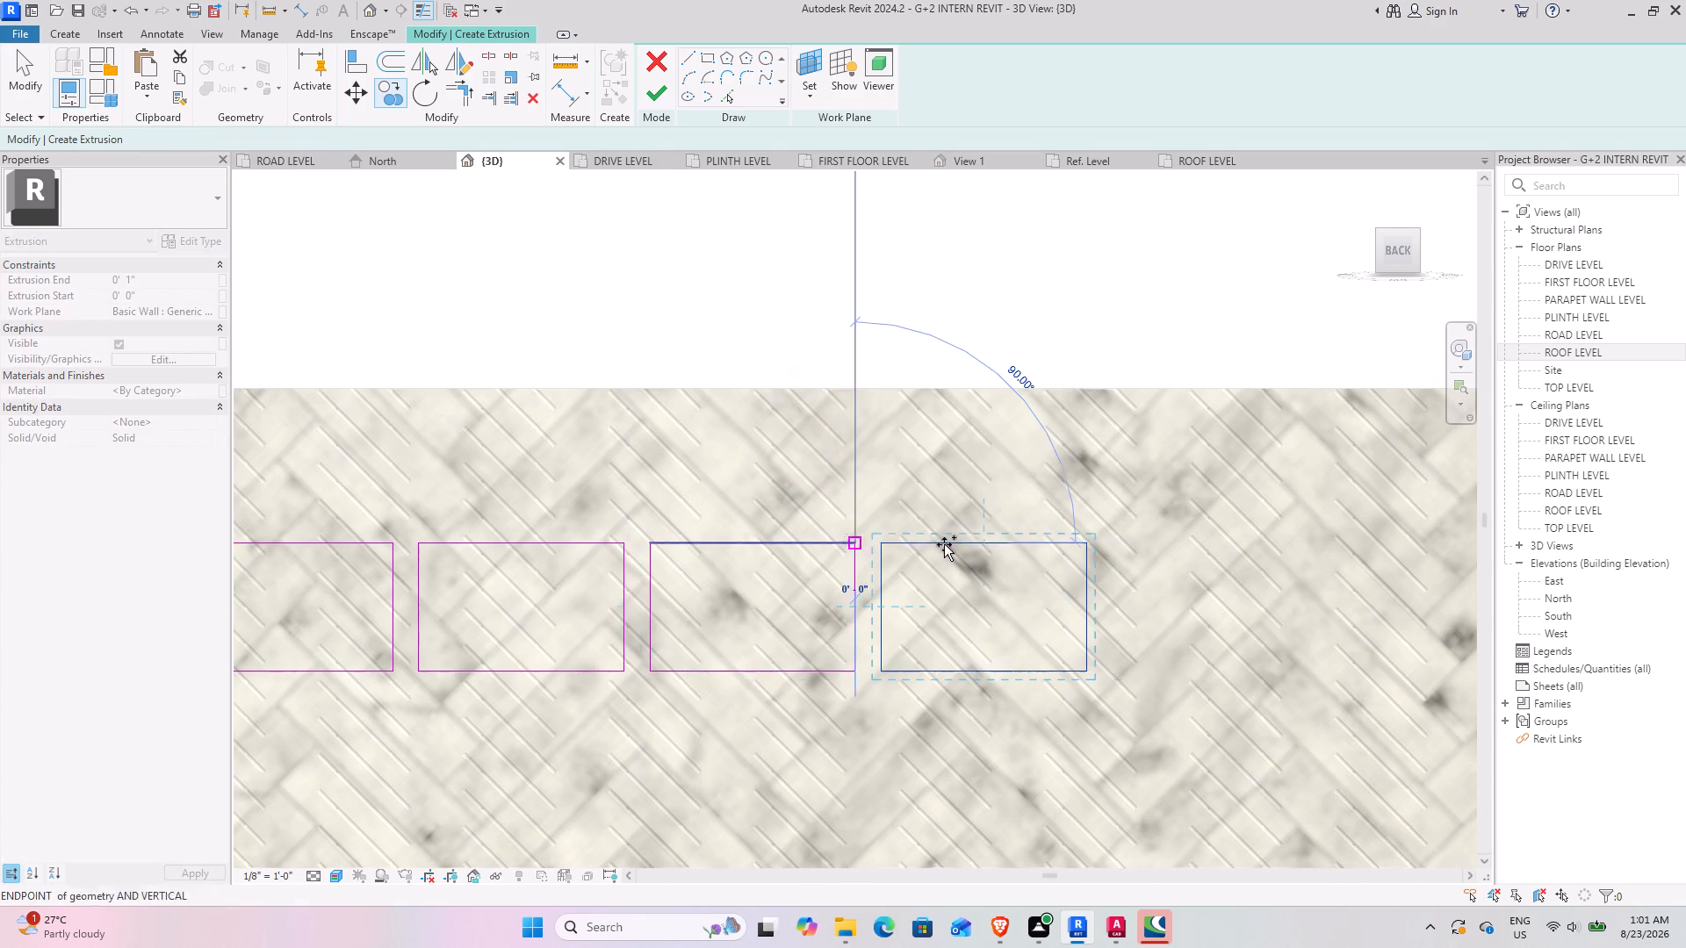
{"action": "left_click", "coordinate": [1090, 547]}
{"action": "middle_click_drag", "start_coordinate": [1220, 554], "coordinate": [1015, 554]}
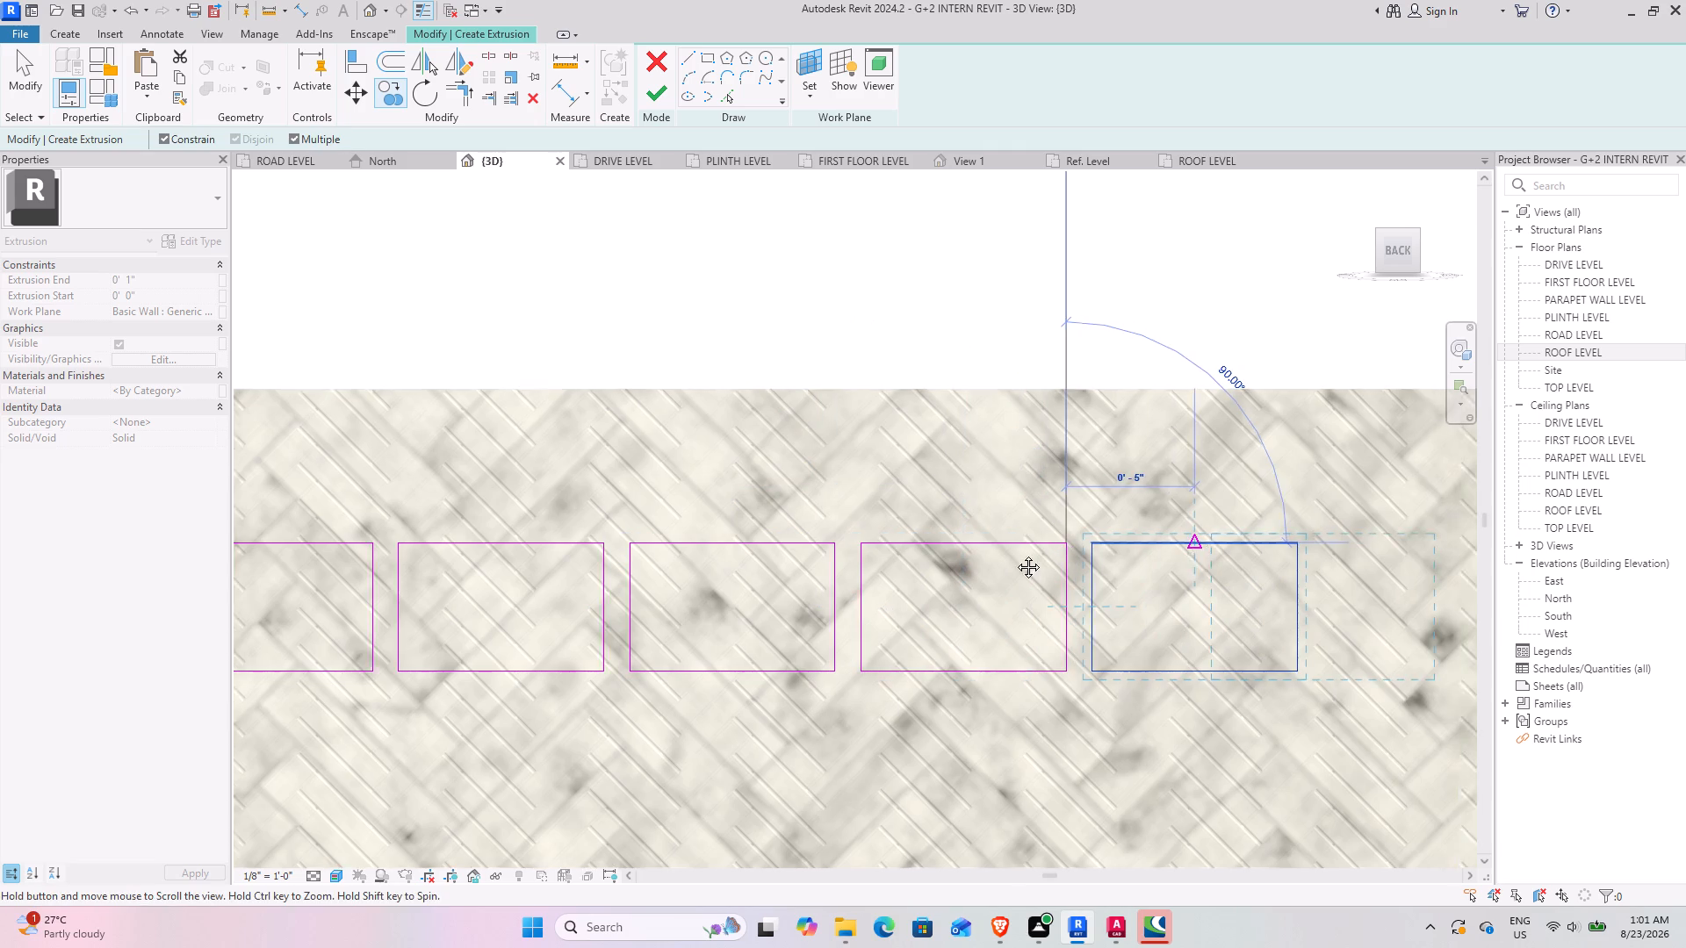
{"action": "middle_click_drag", "start_coordinate": [1015, 554], "coordinate": [659, 554]}
{"action": "left_click", "coordinate": [755, 538]}
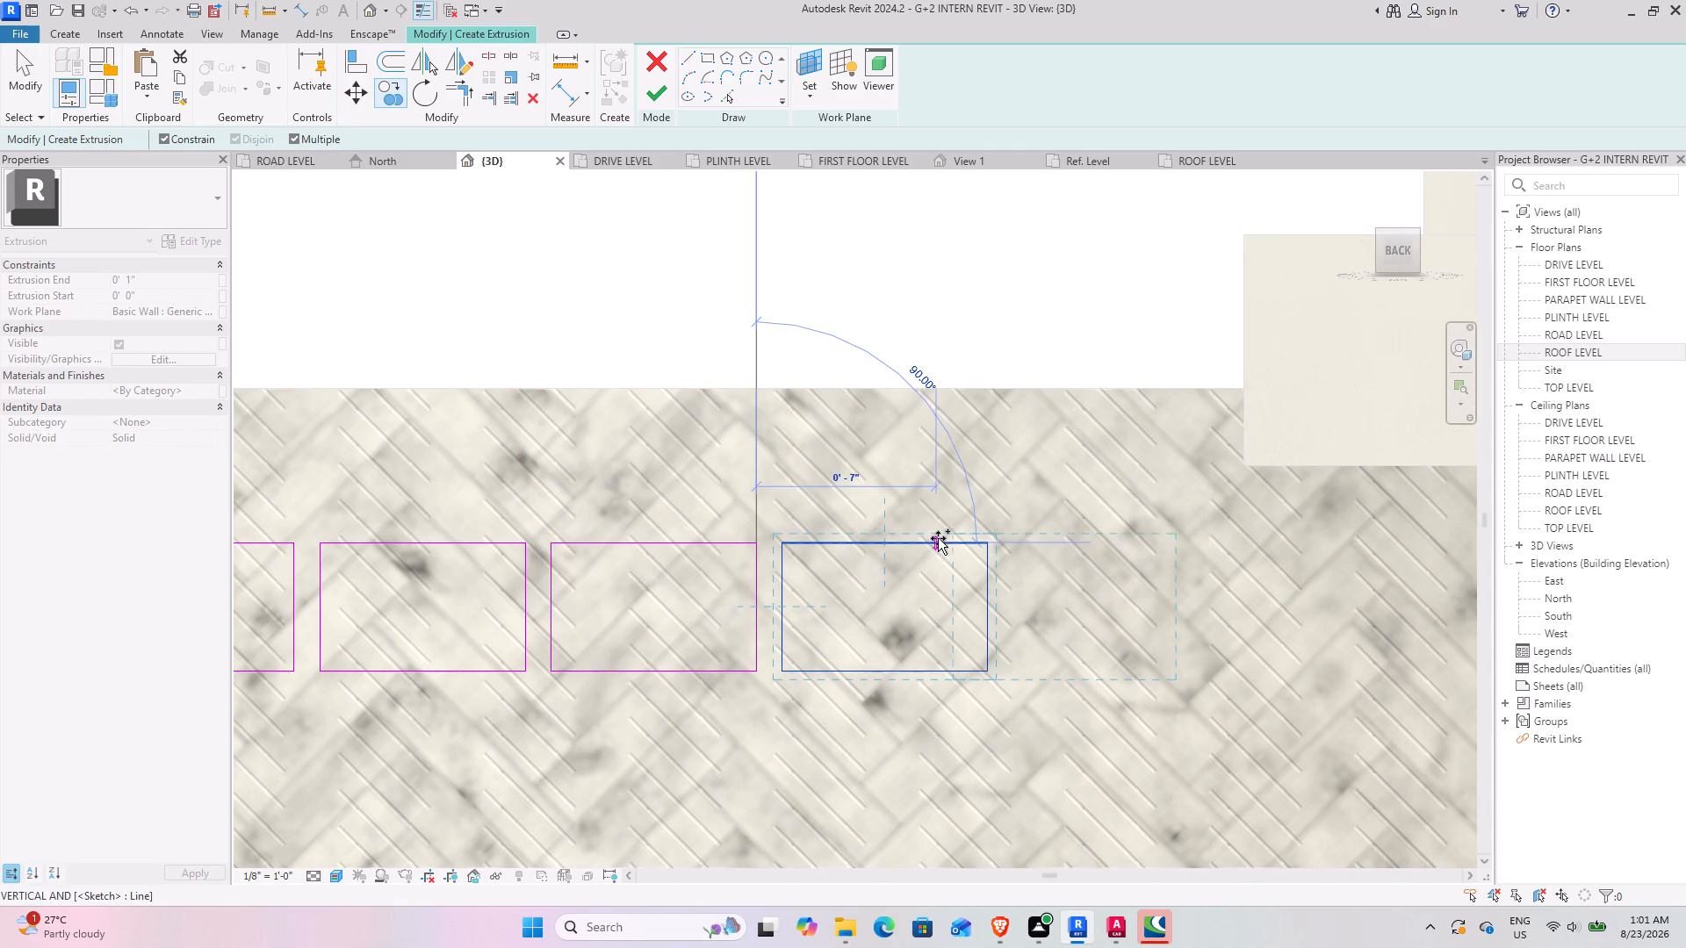
{"action": "left_click", "coordinate": [983, 542]}
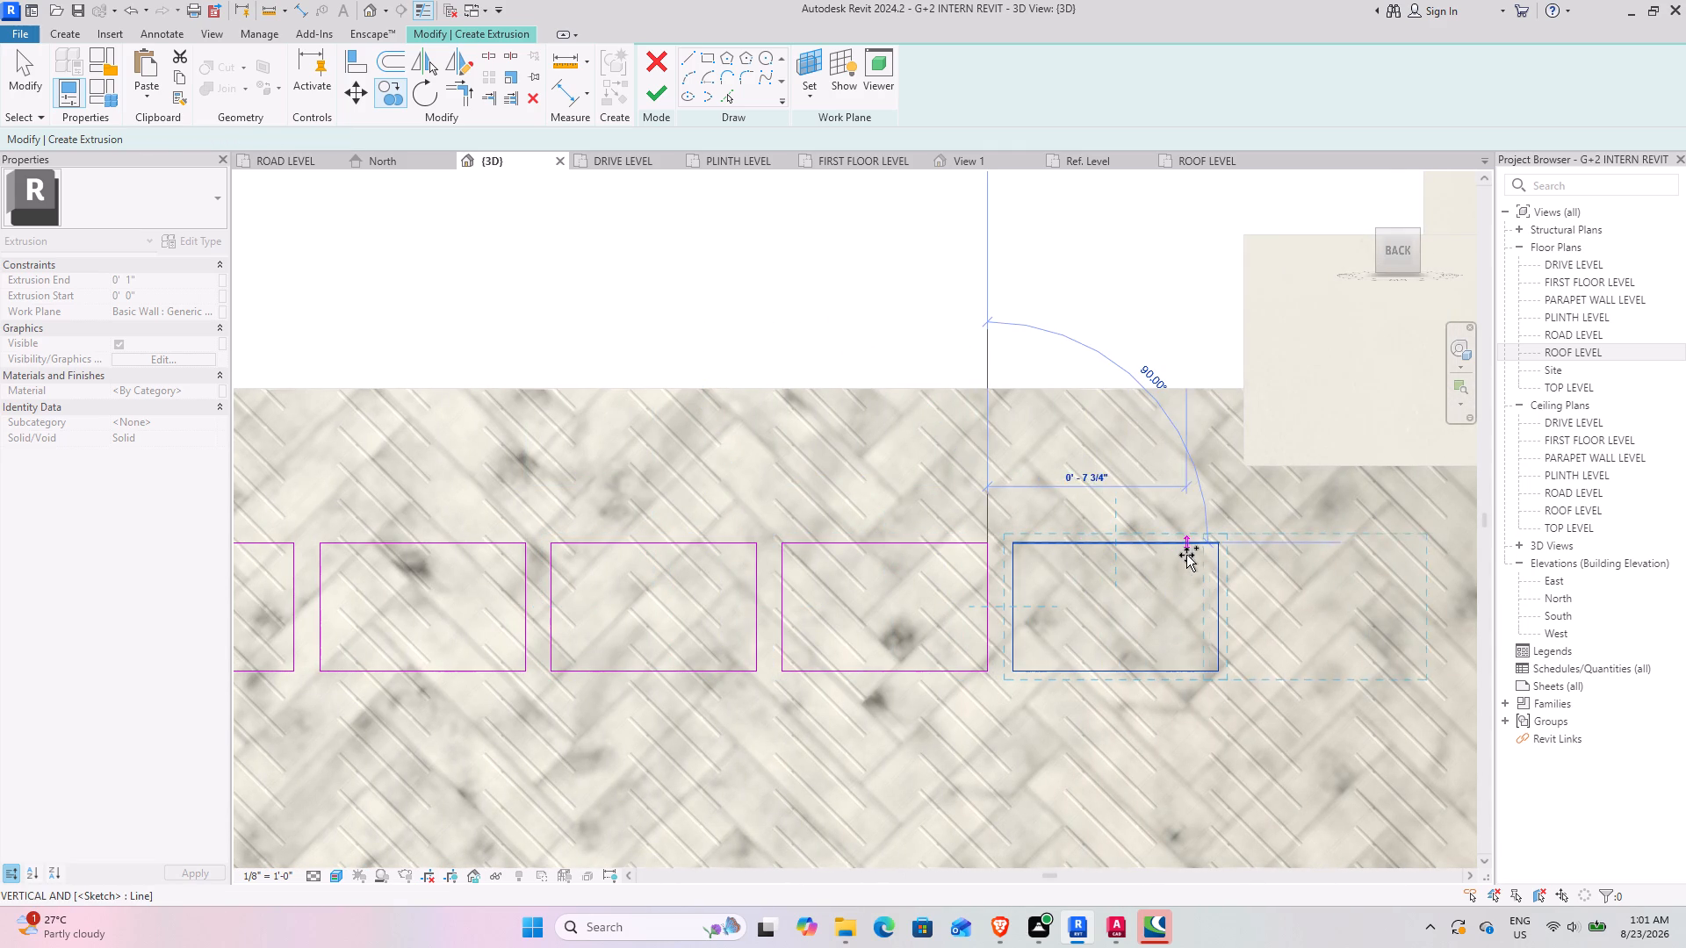
{"action": "scroll", "coordinate": [1209, 545], "scroll_direction": "down", "scroll_amount": 7}
{"action": "left_click", "coordinate": [1208, 543]}
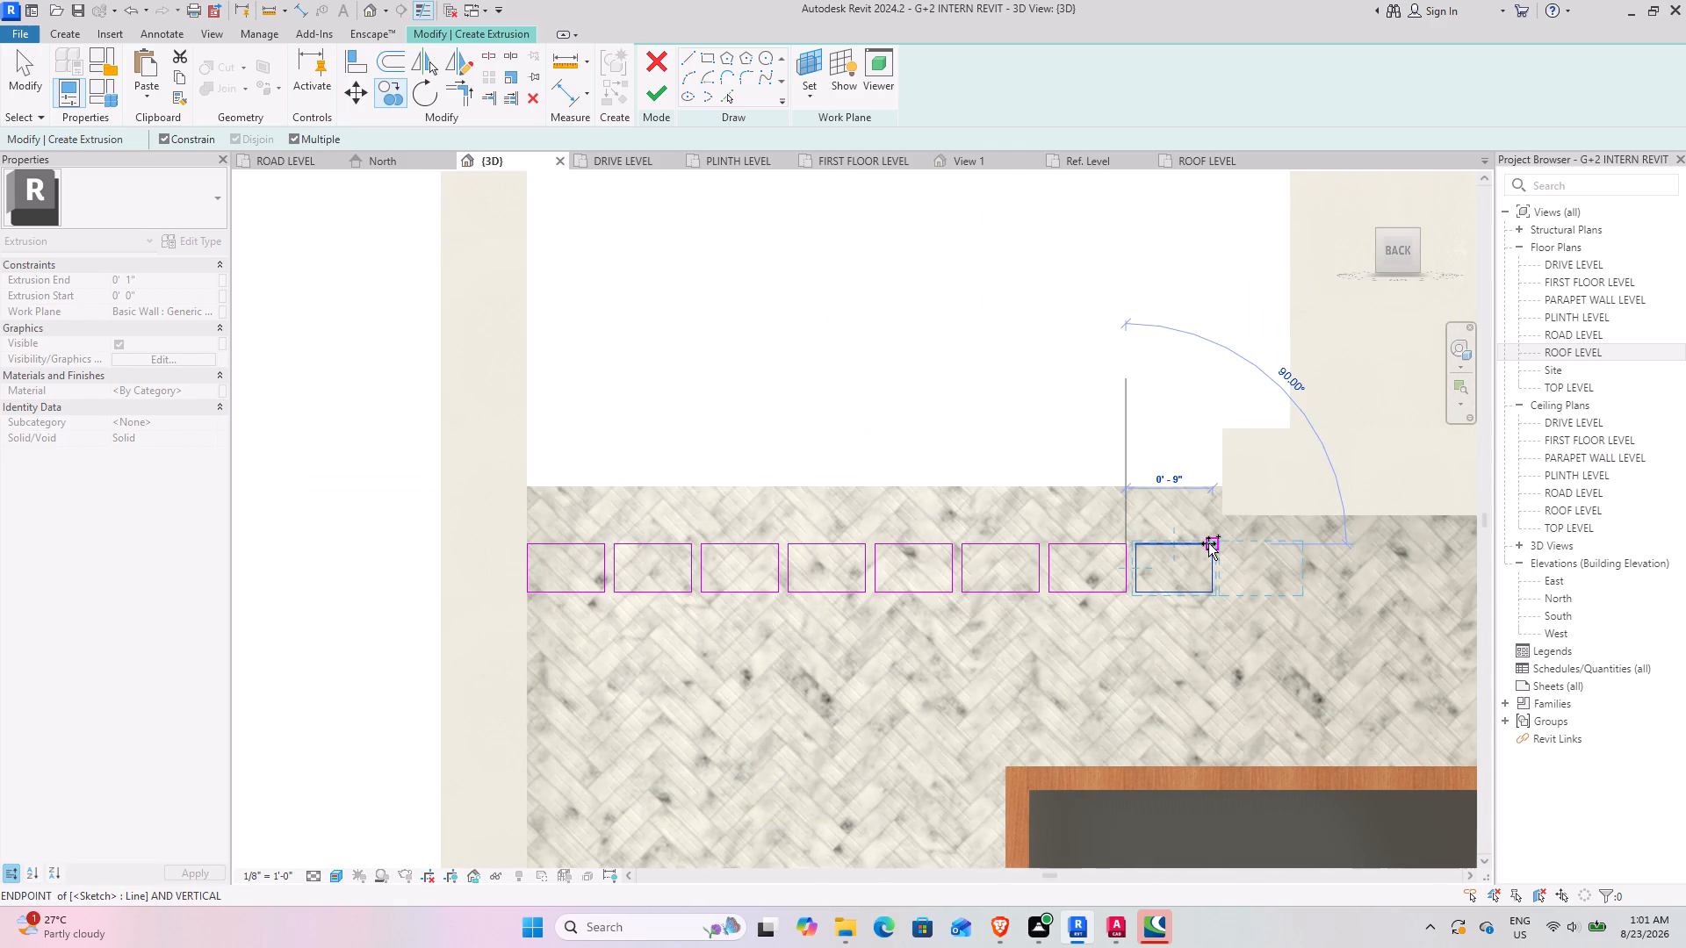
{"action": "key", "text": "Escape"}
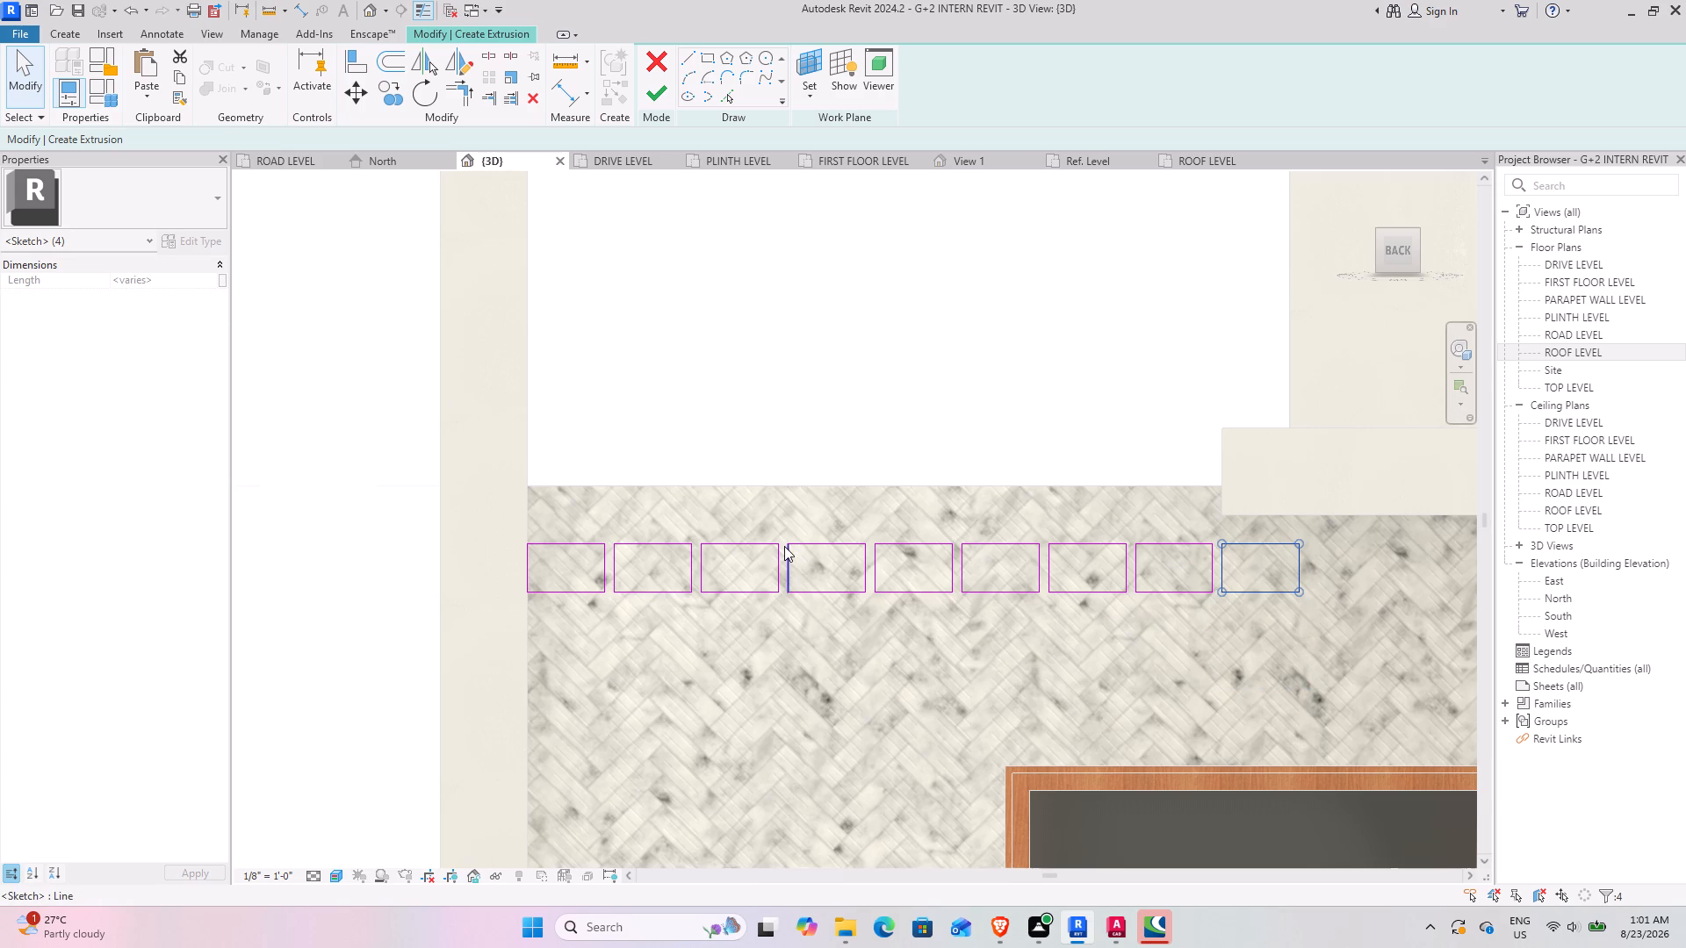
{"action": "left_click", "coordinate": [809, 543]}
{"action": "key", "text": "Escape"}
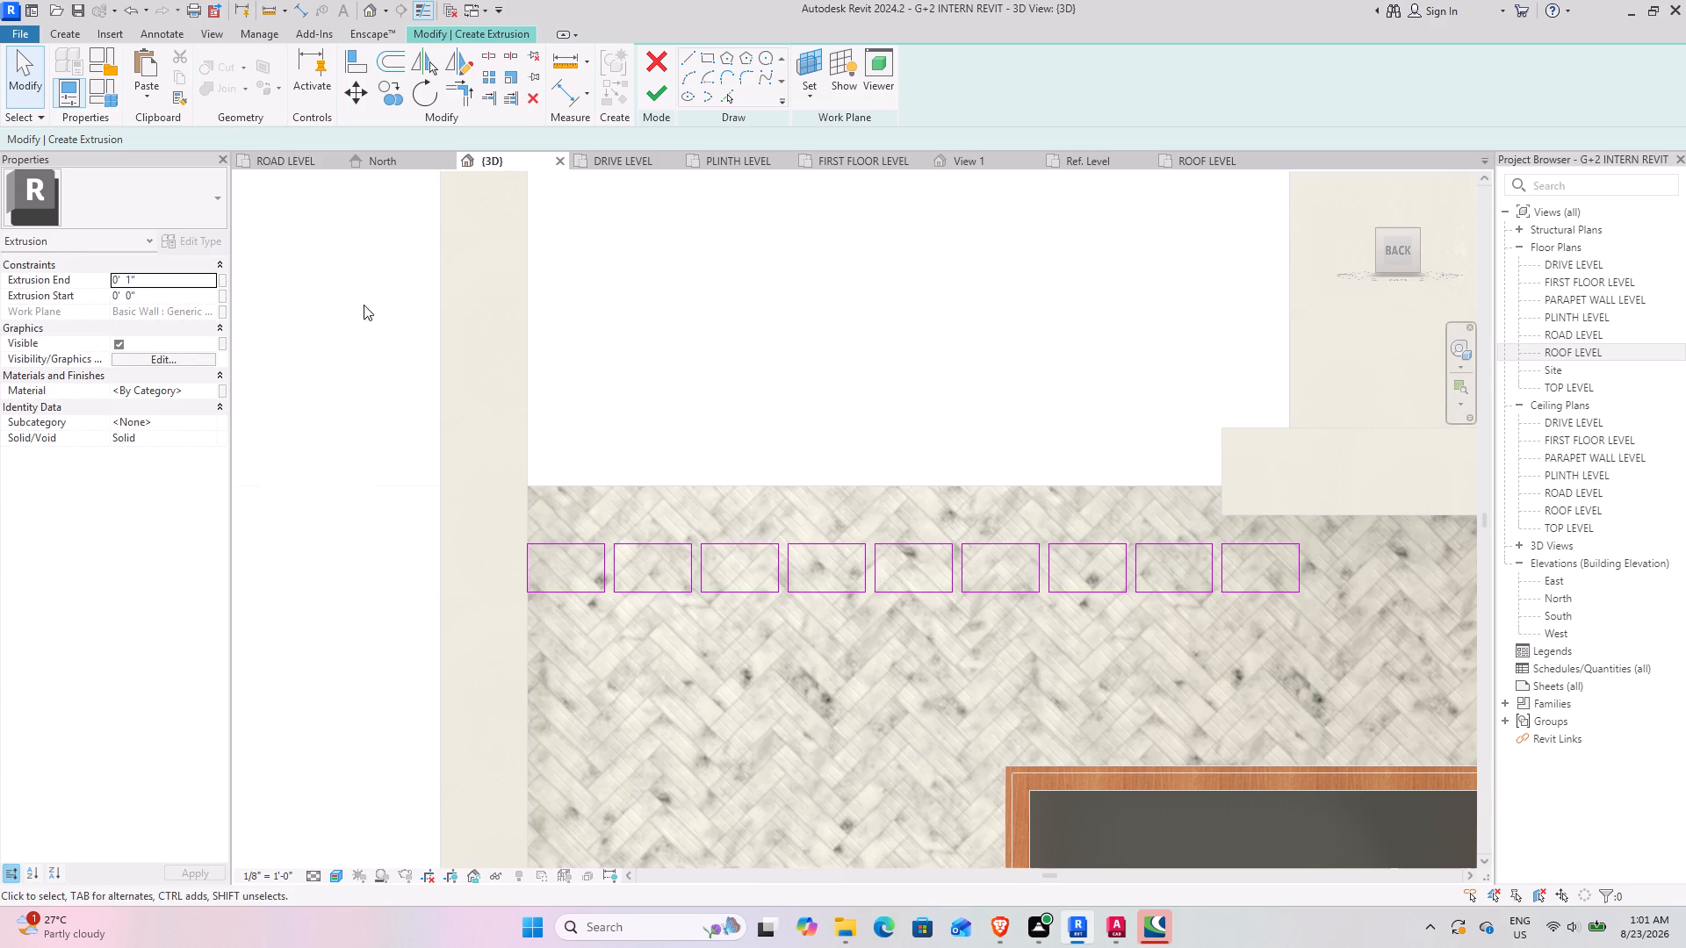
Set the extrusion end to 3' 6" and finish the sketch to extrude the row of rectangles.
{"action": "left_click", "coordinate": [158, 287]}
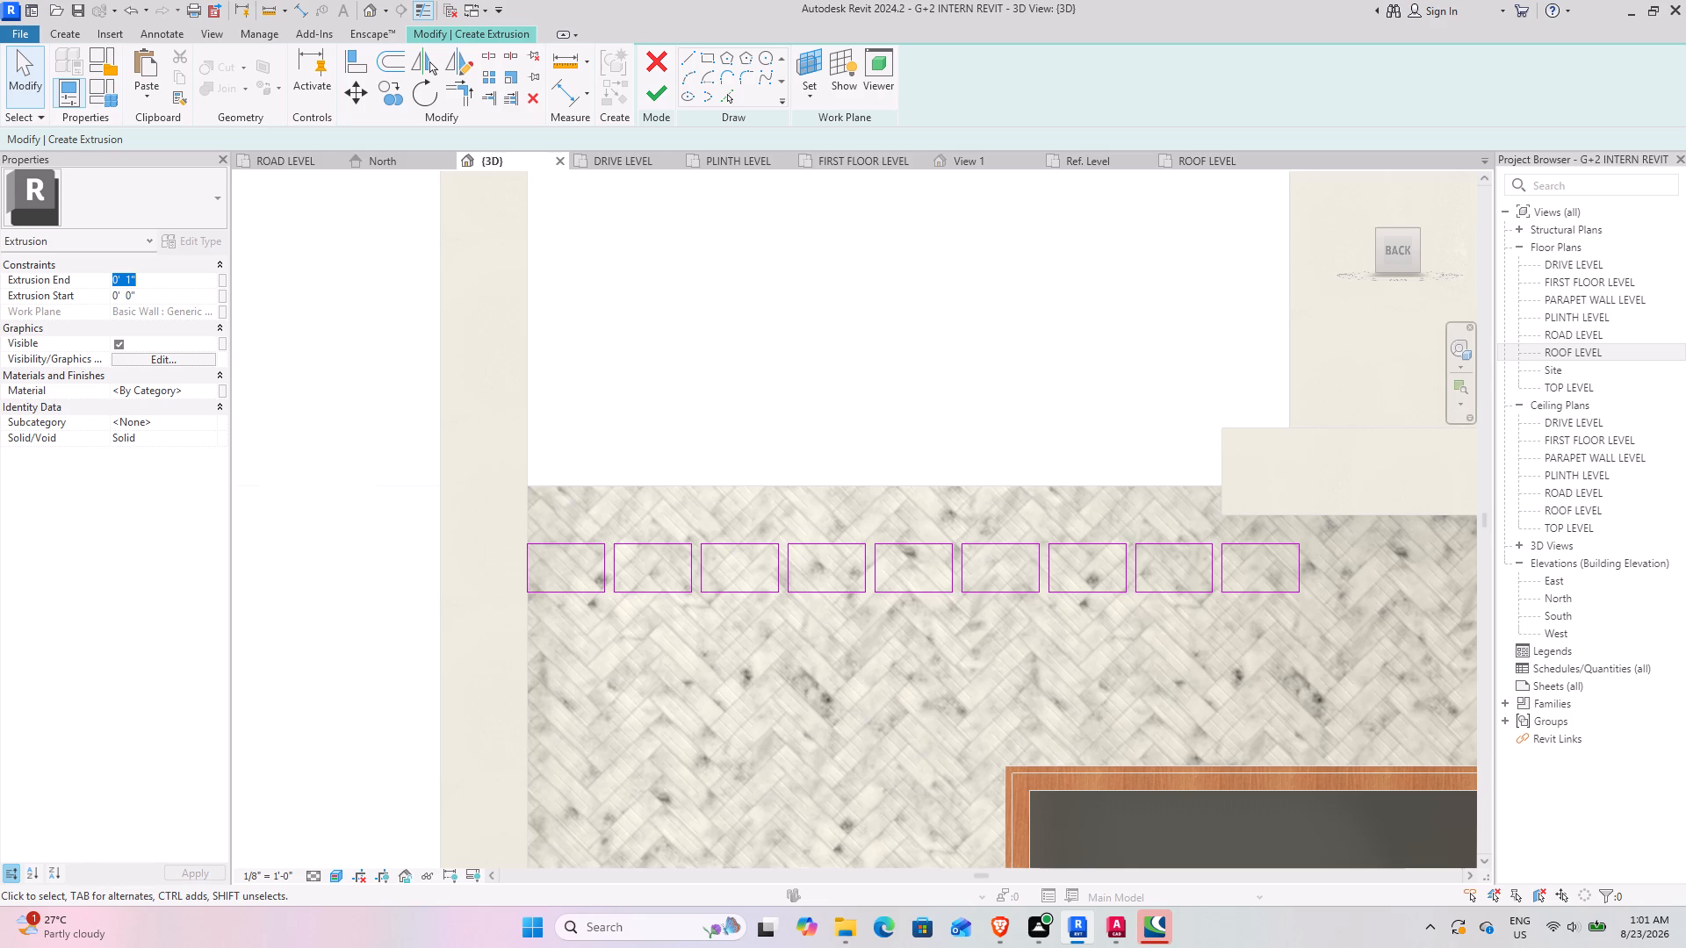
{"action": "type", "text": "3'6\""}
{"action": "key", "text": "Return"}
{"action": "left_click", "coordinate": [666, 97]}
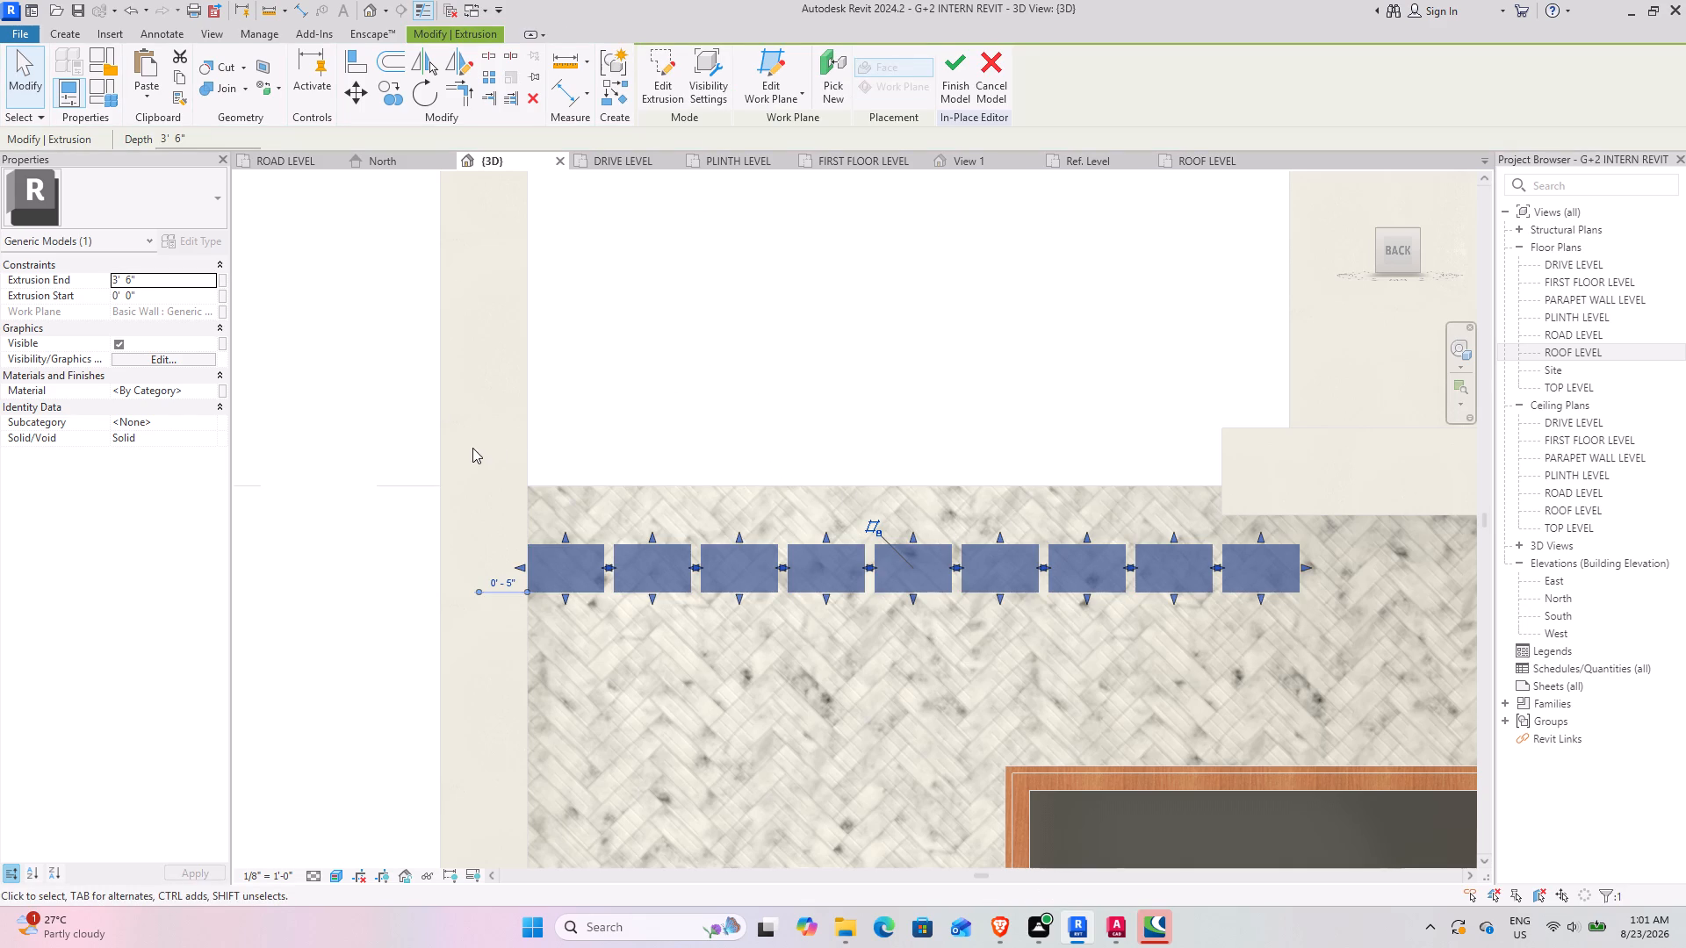
Examine the row of slat extrusions between the side wall and the parapet slab from several angles, above and below.
{"action": "scroll", "coordinate": [472, 448], "scroll_direction": "down", "scroll_amount": 4}
{"action": "middle_click_drag", "start_coordinate": [455, 478], "coordinate": [596, 624], "text": "shift"}
{"action": "middle_click_drag", "start_coordinate": [594, 651], "coordinate": [364, 680], "text": "shift"}
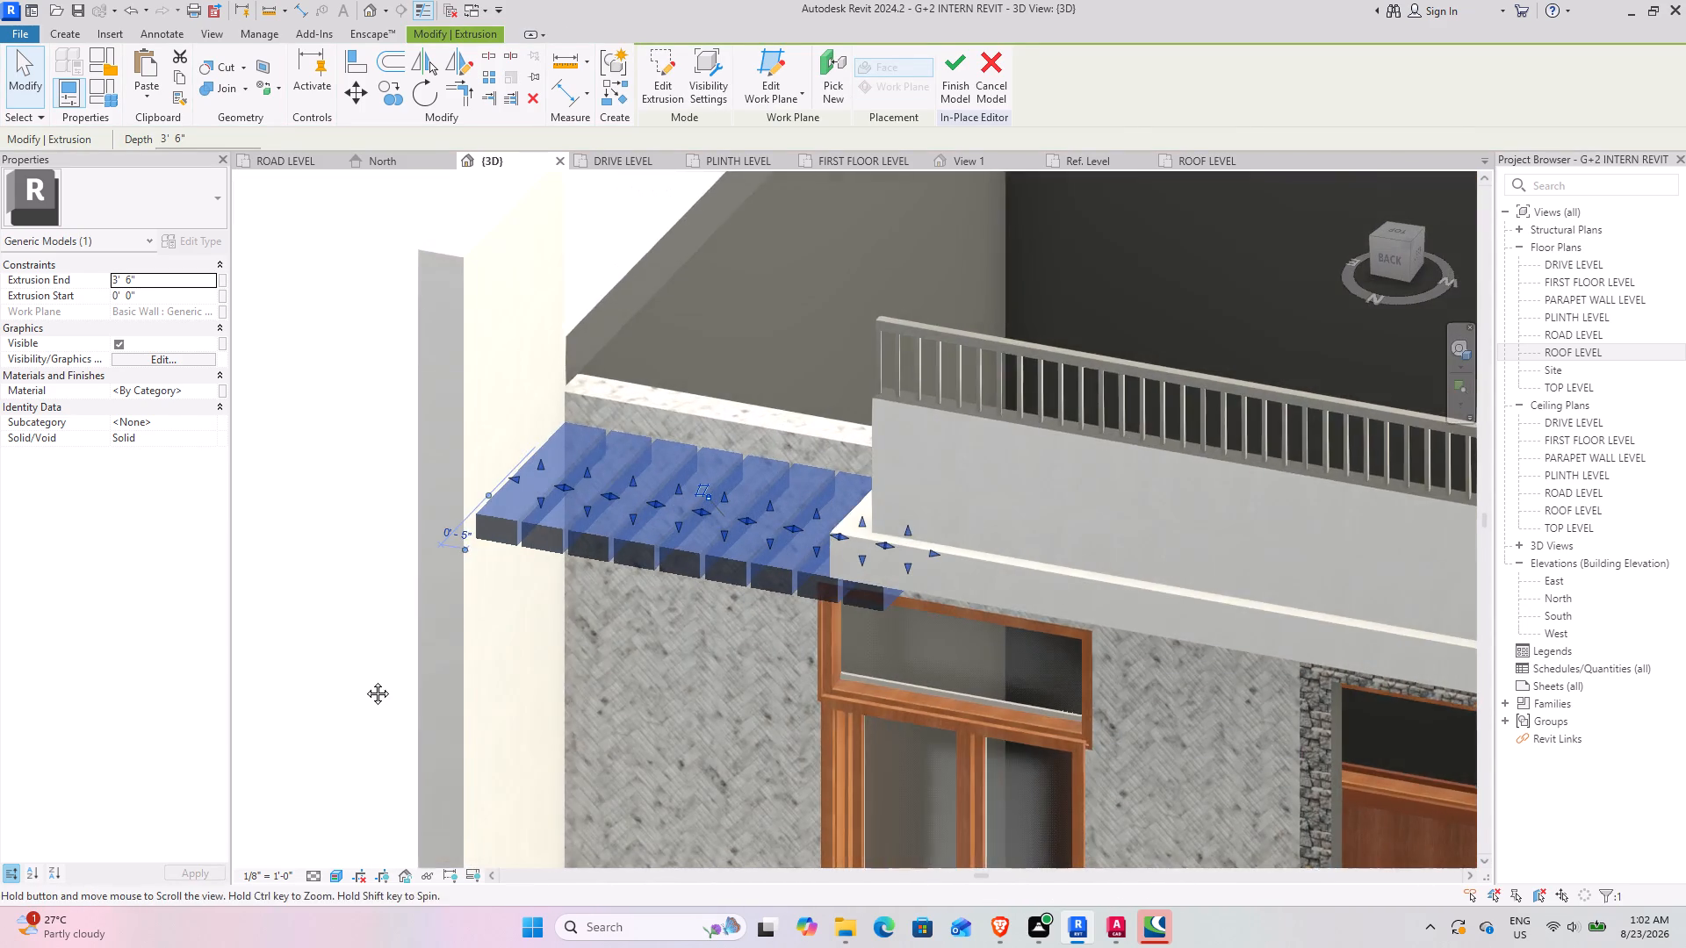
{"action": "middle_click_drag", "start_coordinate": [364, 680], "coordinate": [366, 682], "text": "shift"}
{"action": "middle_click_drag", "start_coordinate": [373, 666], "coordinate": [324, 349], "text": "shift"}
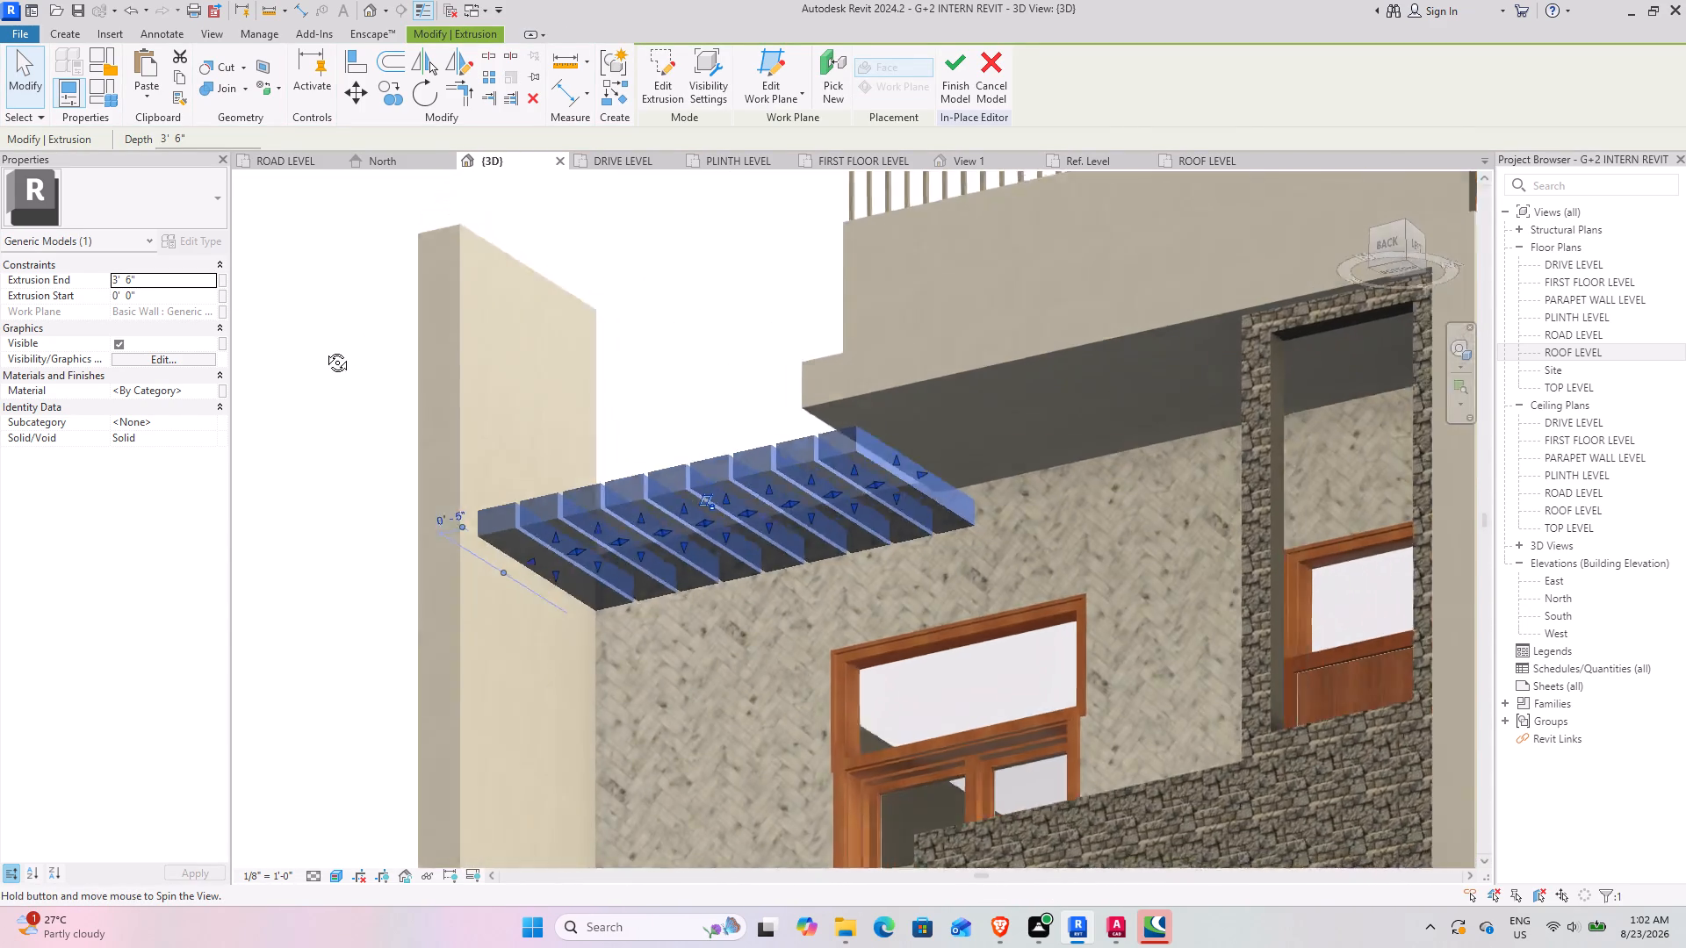
{"action": "middle_click_drag", "start_coordinate": [324, 349], "coordinate": [273, 459], "text": "shift"}
{"action": "middle_click_drag", "start_coordinate": [335, 481], "coordinate": [479, 542]}
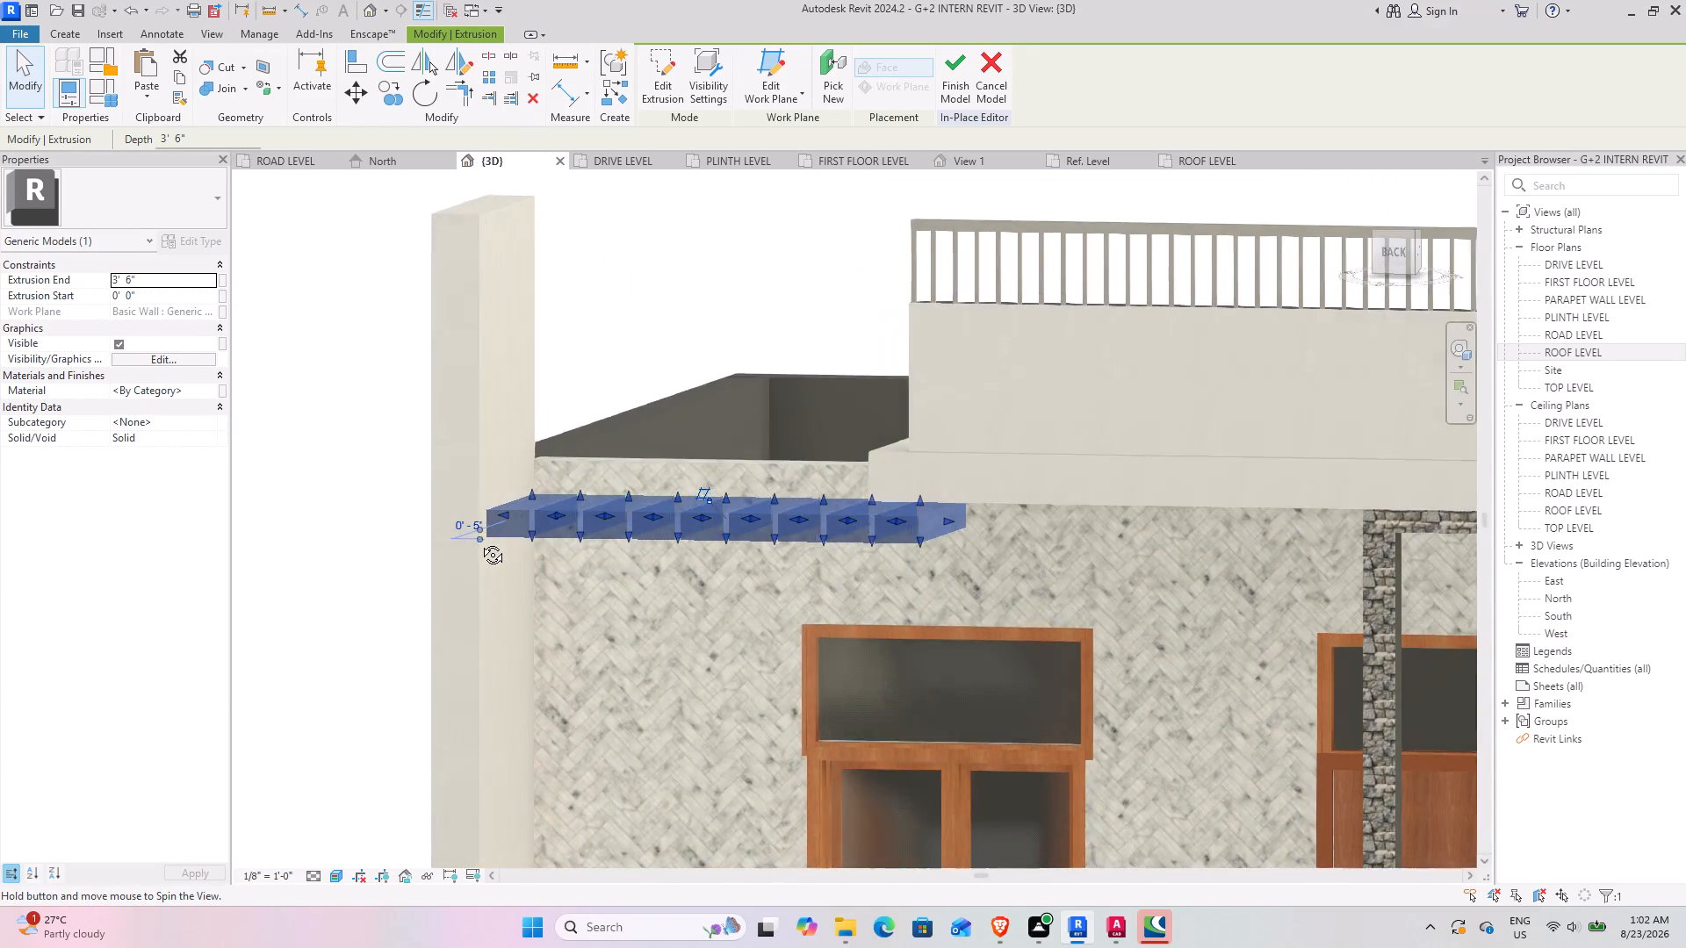
{"action": "middle_click_drag", "start_coordinate": [479, 542], "coordinate": [464, 465]}
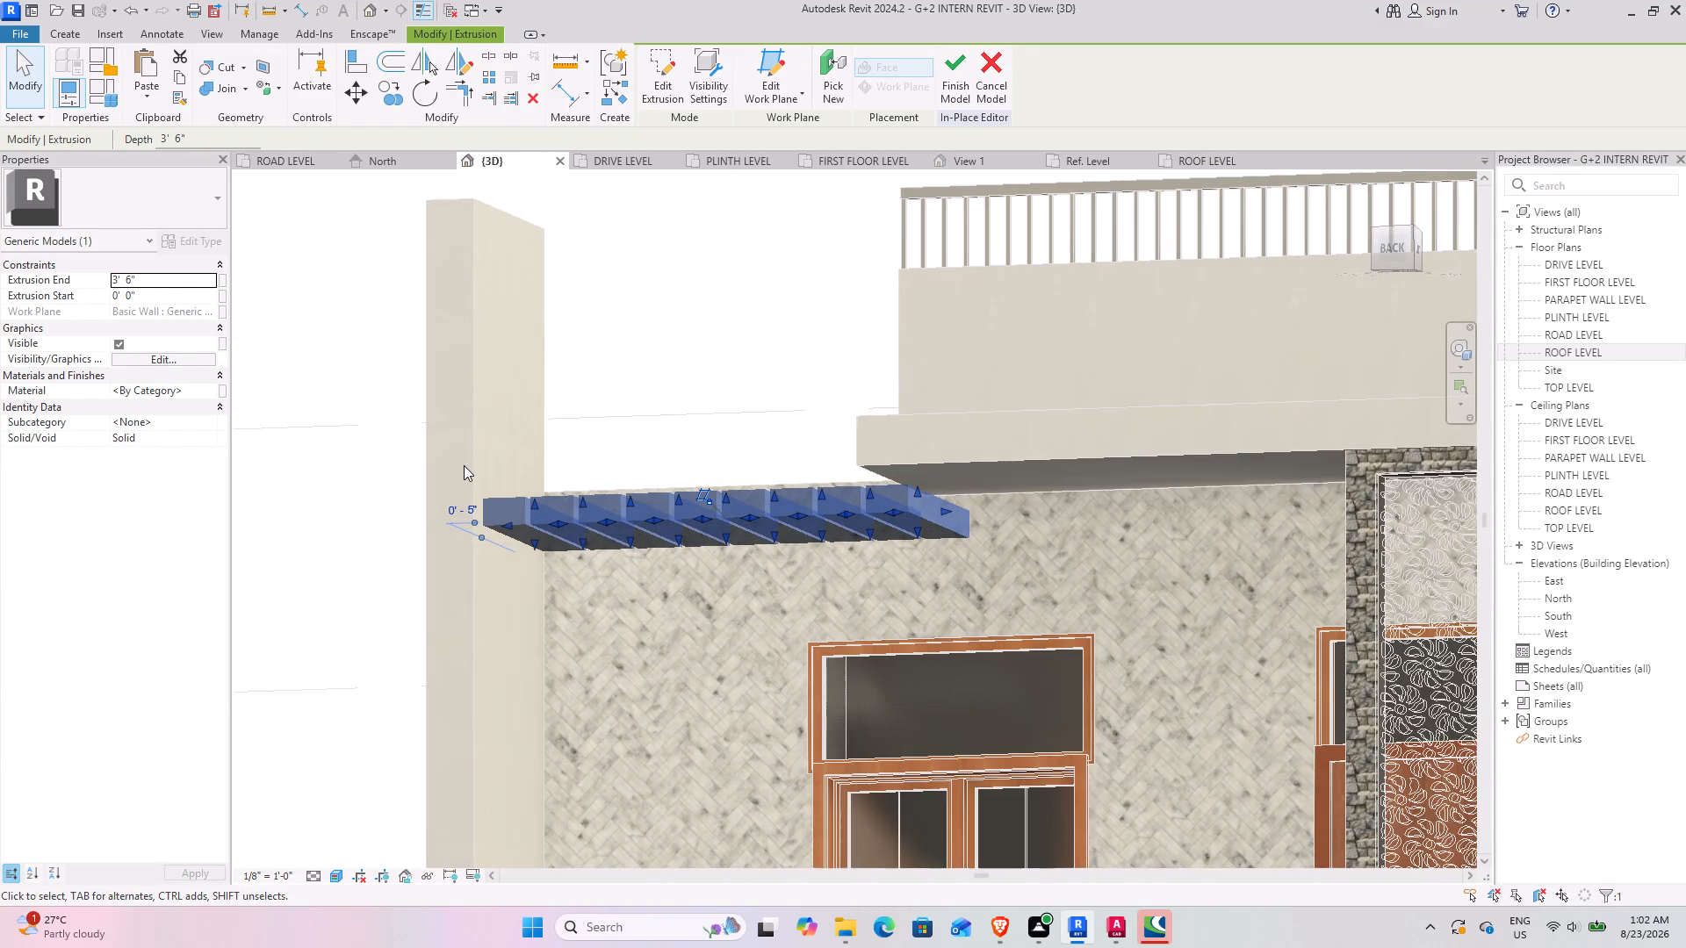
{"action": "middle_click_drag", "start_coordinate": [464, 465], "coordinate": [569, 536], "text": "shift"}
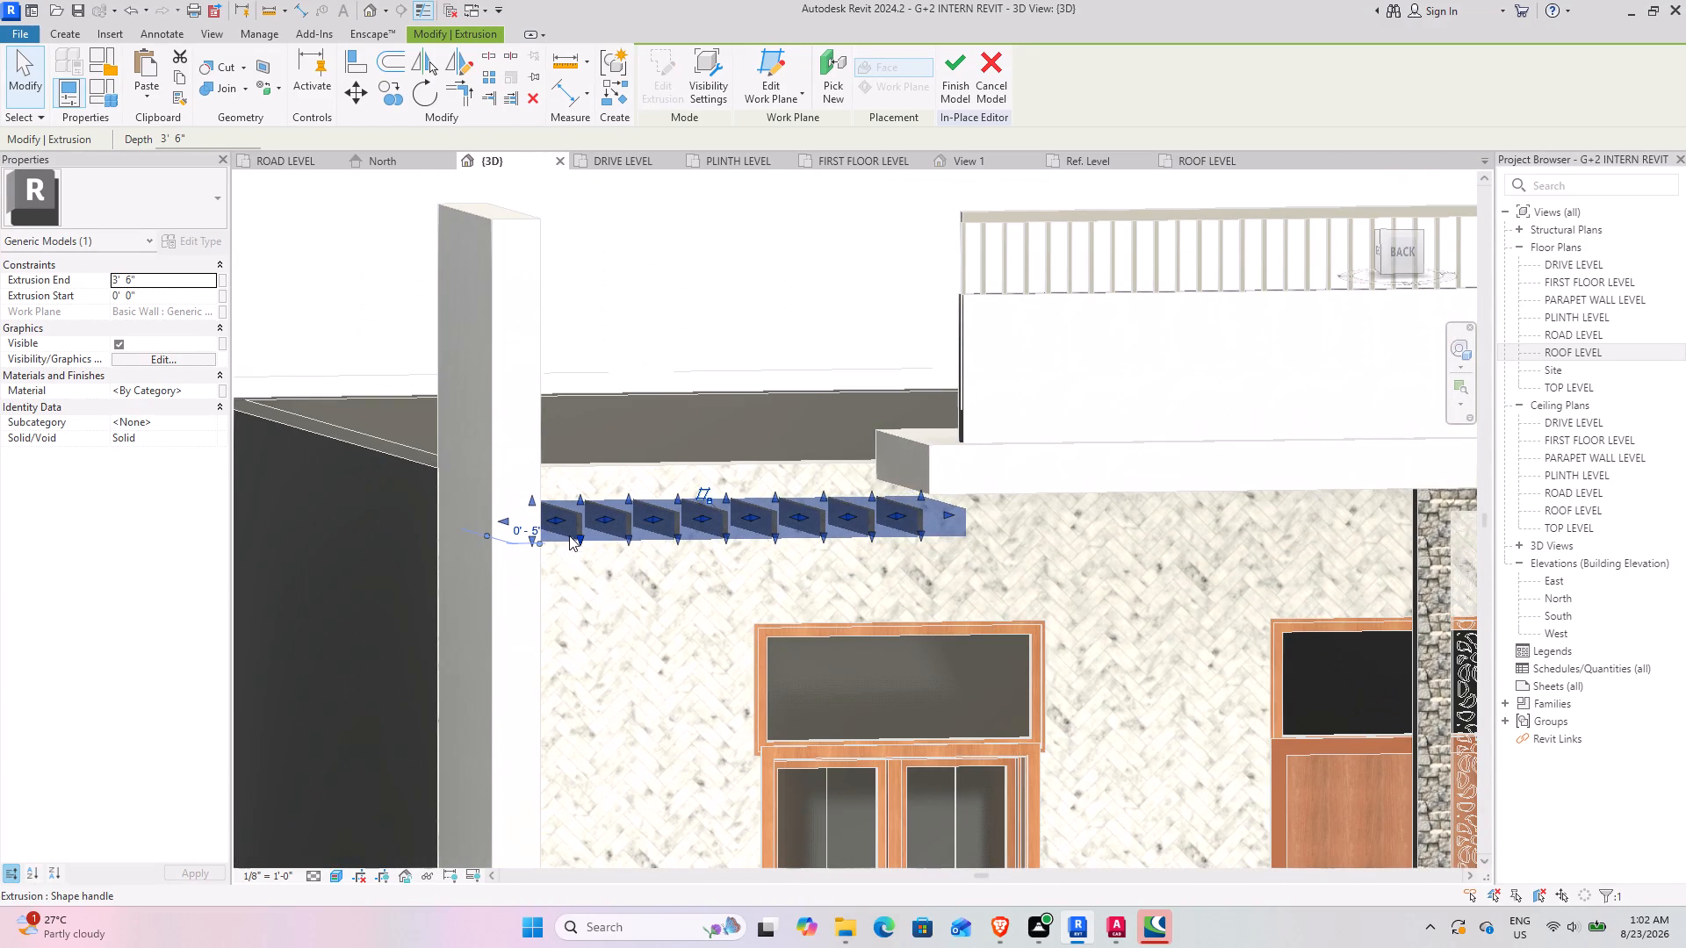
{"action": "middle_click_drag", "start_coordinate": [573, 558], "coordinate": [628, 685], "text": "shift"}
{"action": "middle_click_drag", "start_coordinate": [666, 648], "coordinate": [427, 705]}
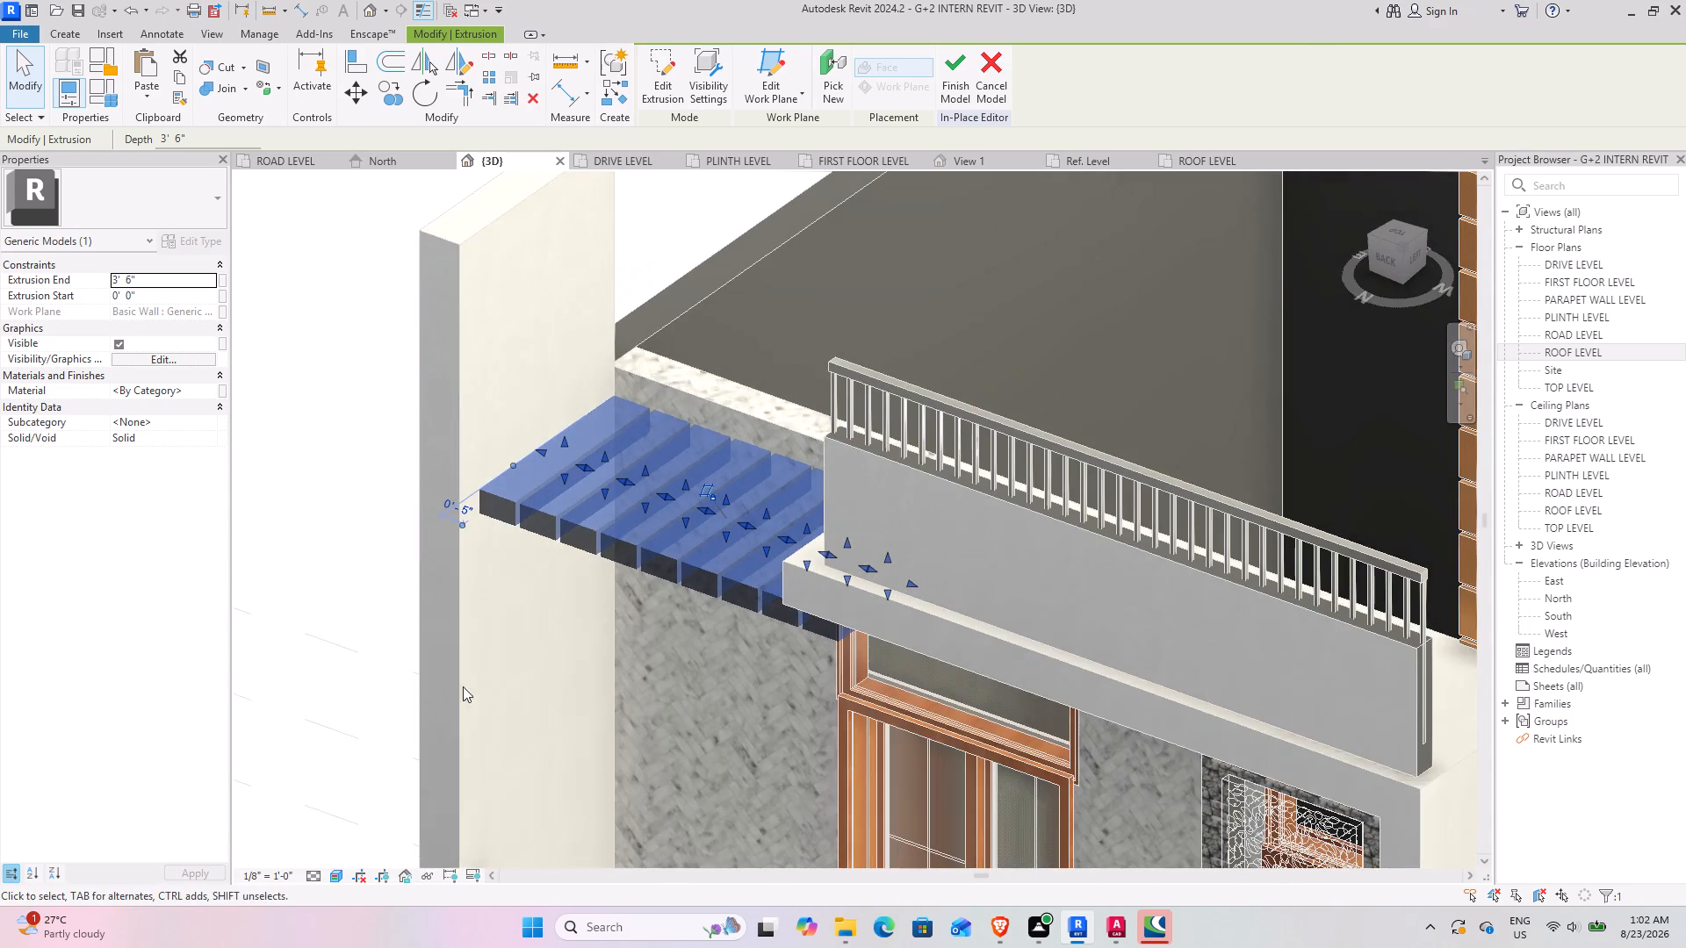
{"action": "middle_click_drag", "start_coordinate": [545, 643], "coordinate": [367, 681], "text": "shift"}
{"action": "middle_click", "coordinate": [367, 681], "text": "shift"}
{"action": "middle_click_drag", "start_coordinate": [560, 583], "coordinate": [657, 640], "text": "shift"}
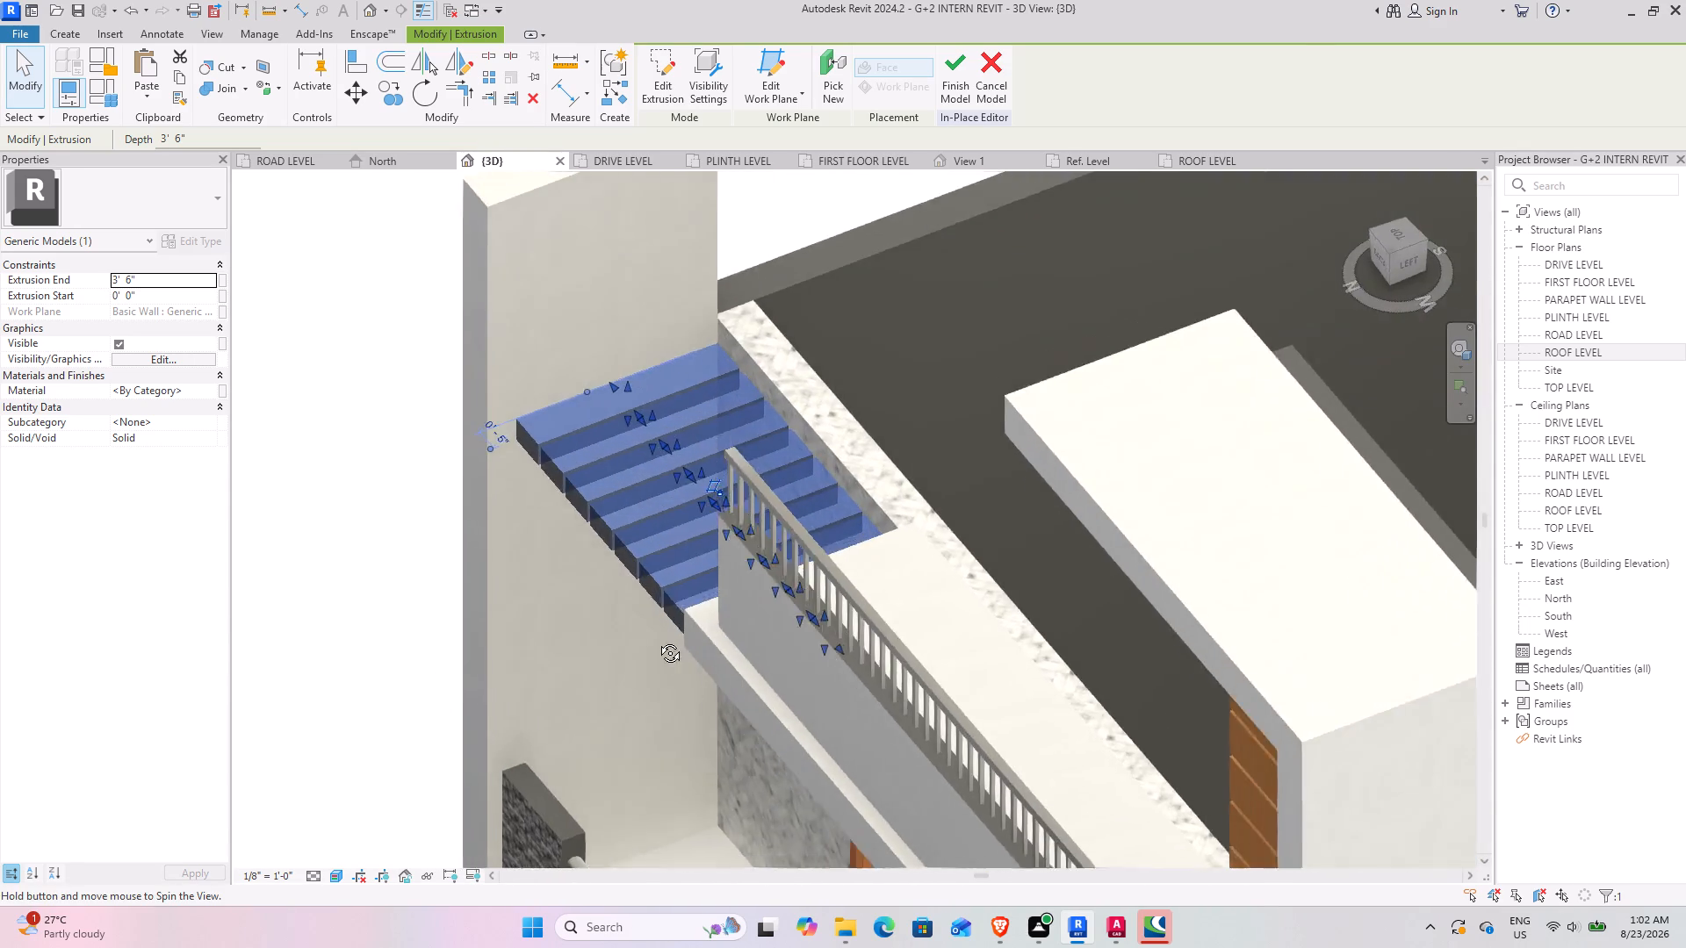
{"action": "middle_click_drag", "start_coordinate": [657, 640], "coordinate": [645, 713], "text": "shift"}
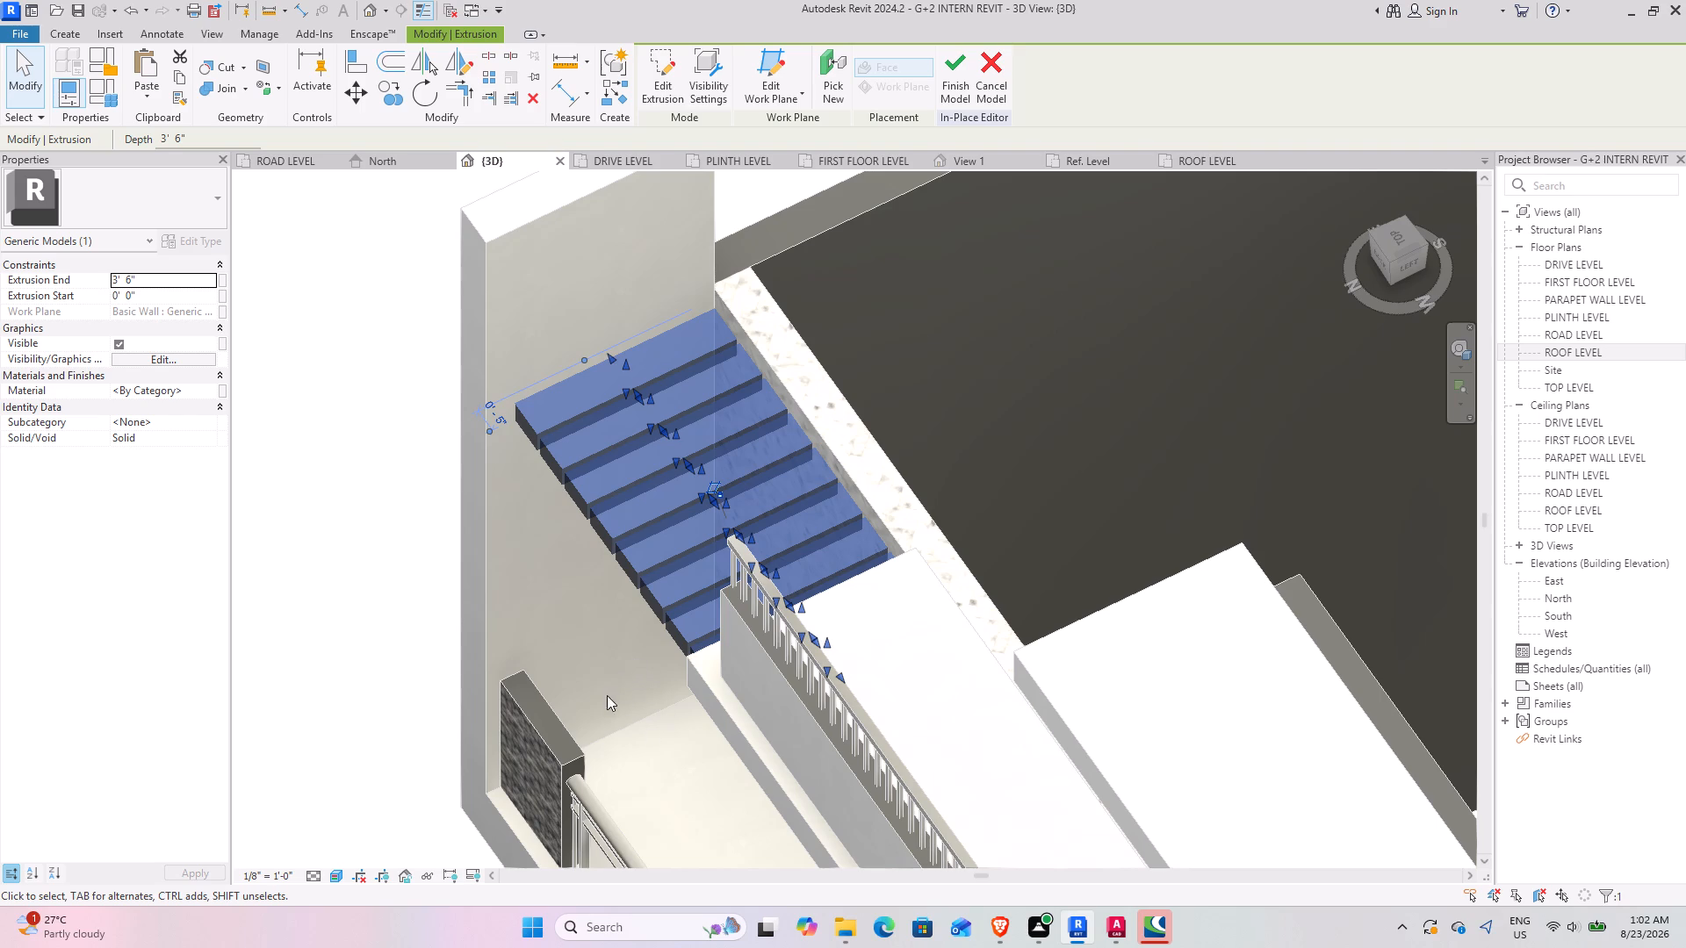
{"action": "middle_click_drag", "start_coordinate": [606, 695], "coordinate": [837, 329], "text": "shift"}
{"action": "left_click", "coordinate": [924, 496]}
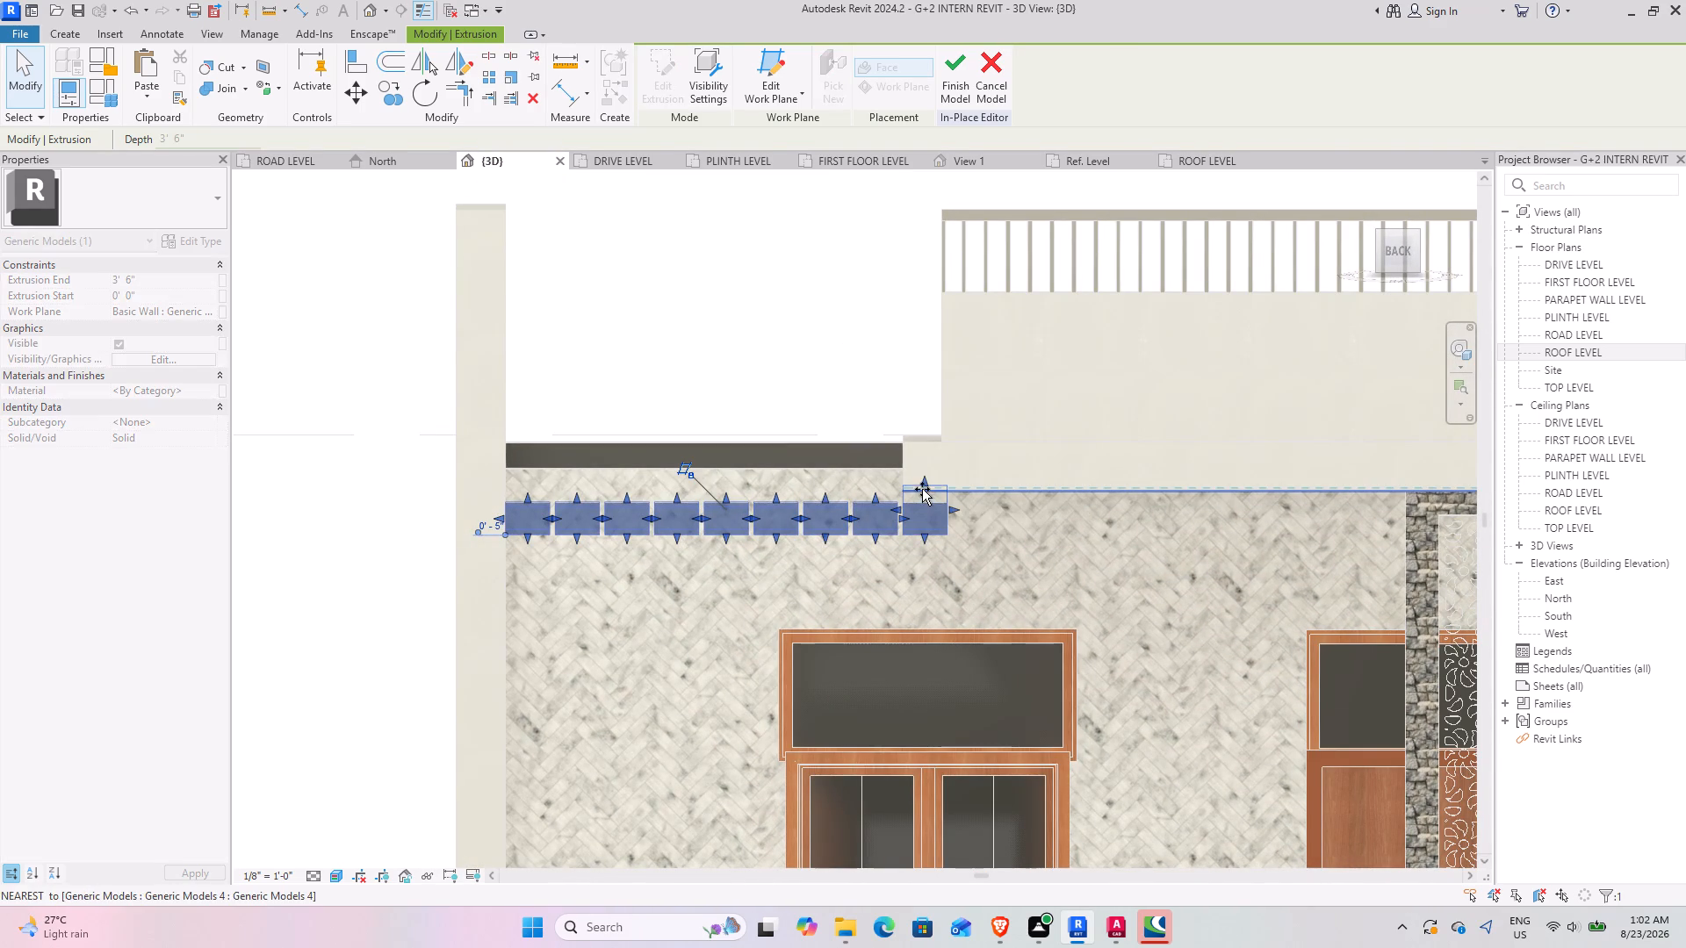
{"action": "left_click", "coordinate": [1022, 591]}
{"action": "middle_click_drag", "start_coordinate": [893, 577], "coordinate": [879, 607], "text": "shift"}
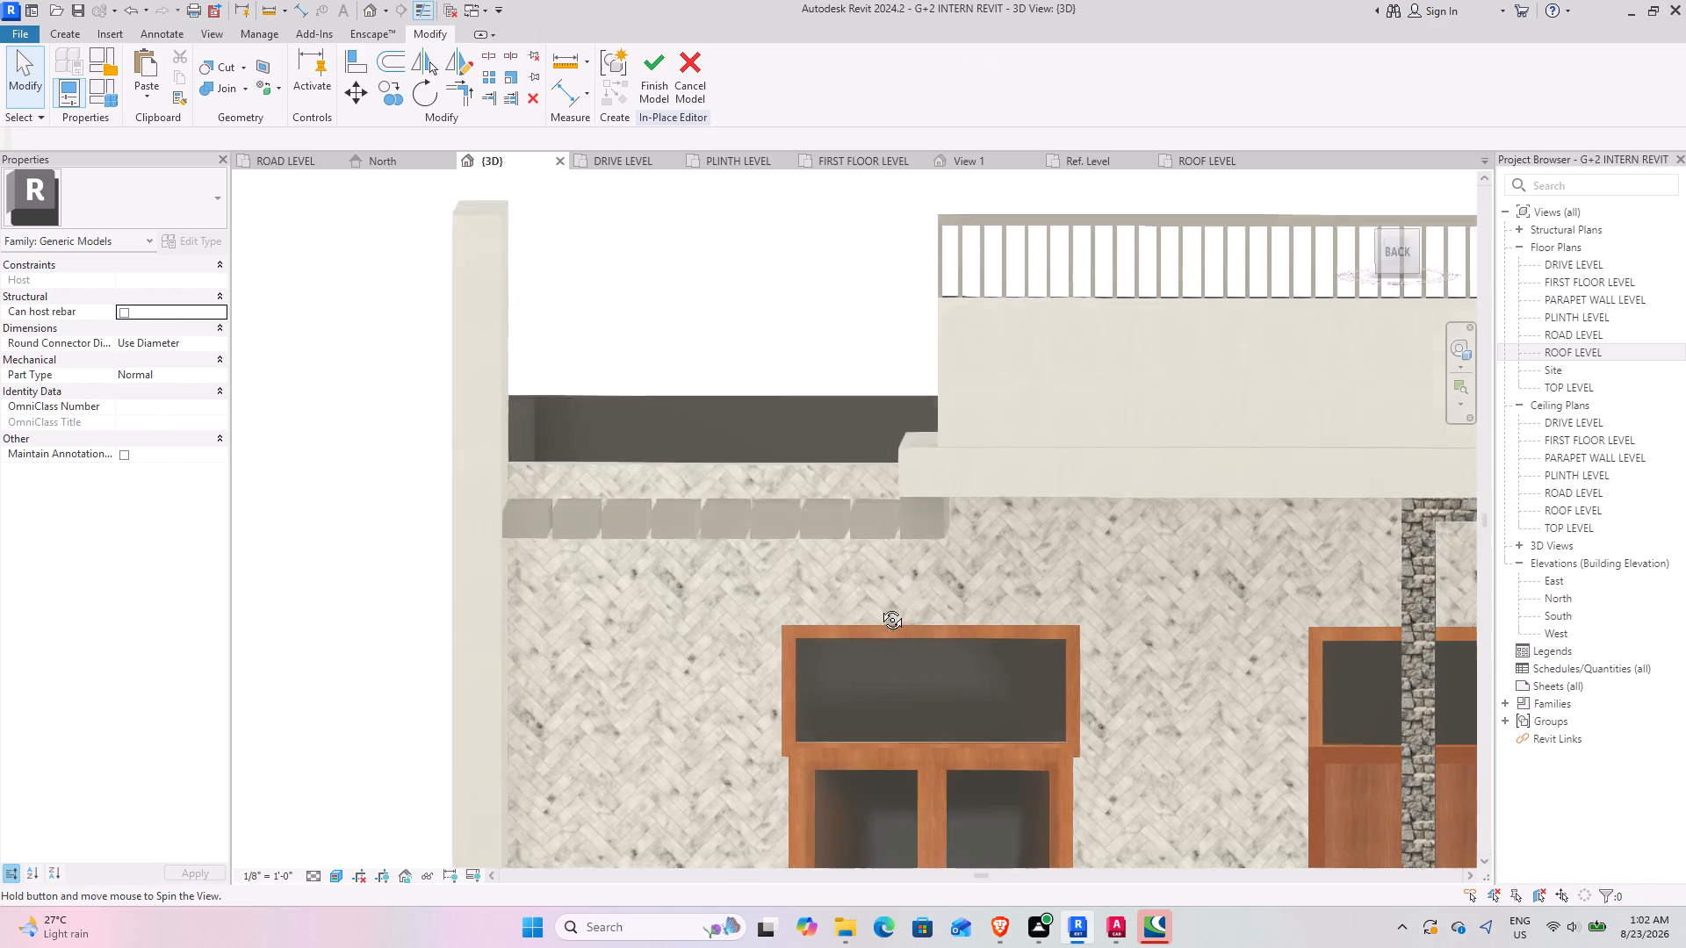
{"action": "middle_click_drag", "start_coordinate": [879, 607], "coordinate": [812, 715], "text": "shift"}
{"action": "middle_click_drag", "start_coordinate": [757, 683], "coordinate": [534, 743], "text": "shift"}
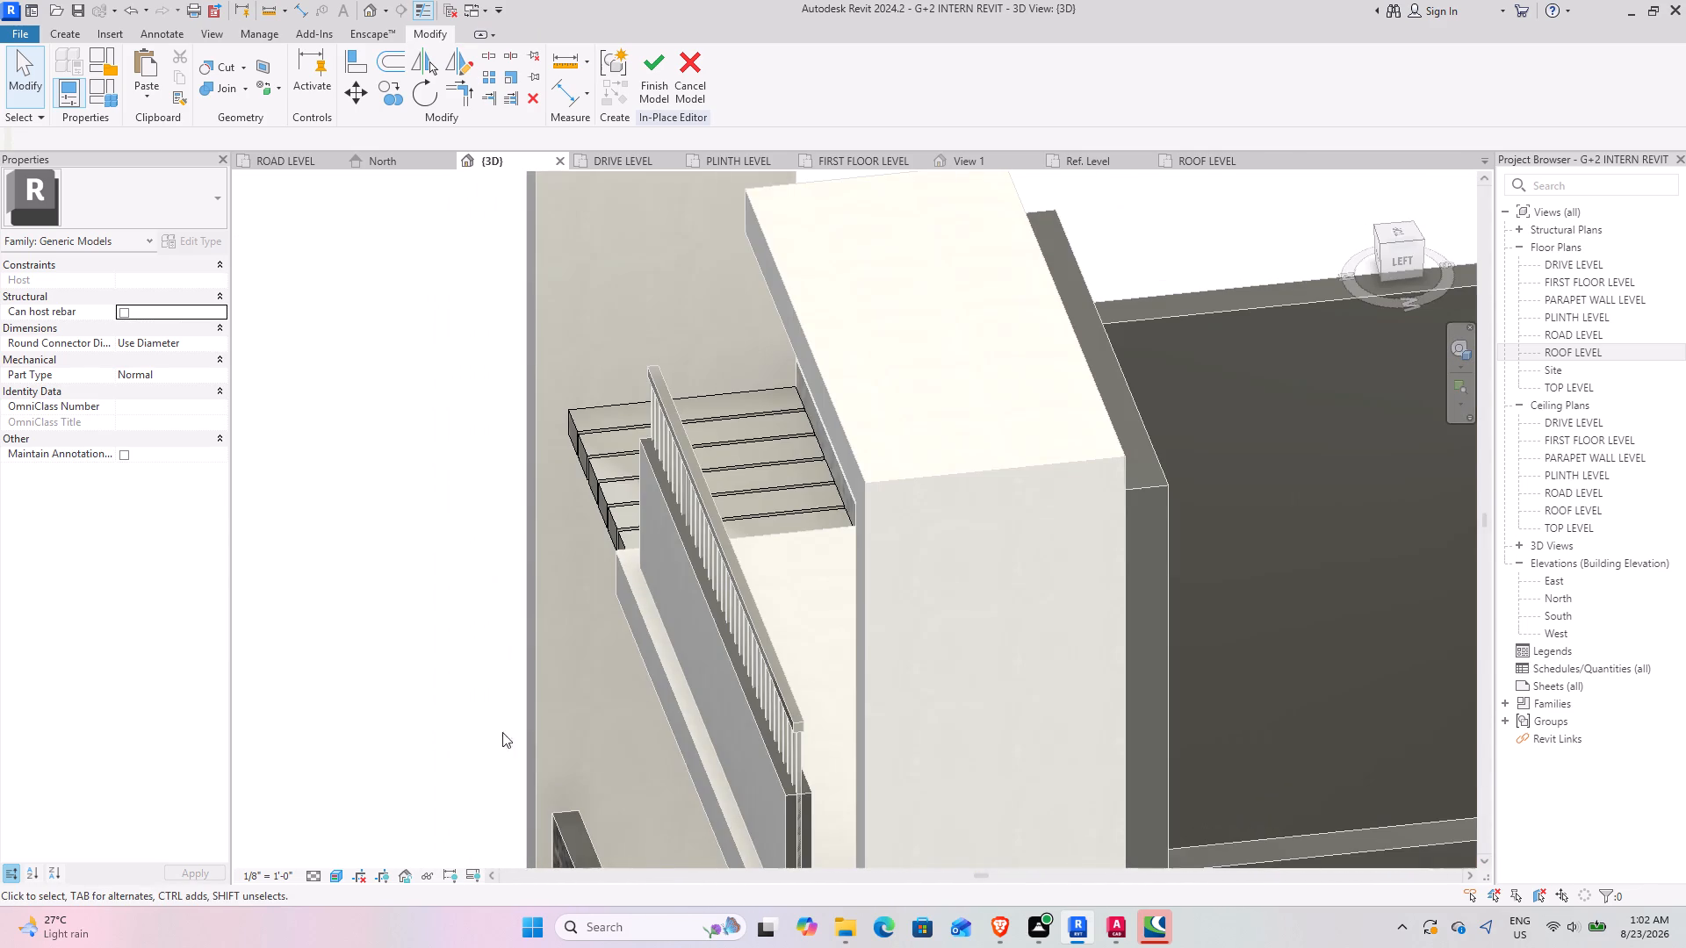
{"action": "middle_click_drag", "start_coordinate": [796, 590], "coordinate": [876, 753], "text": "shift"}
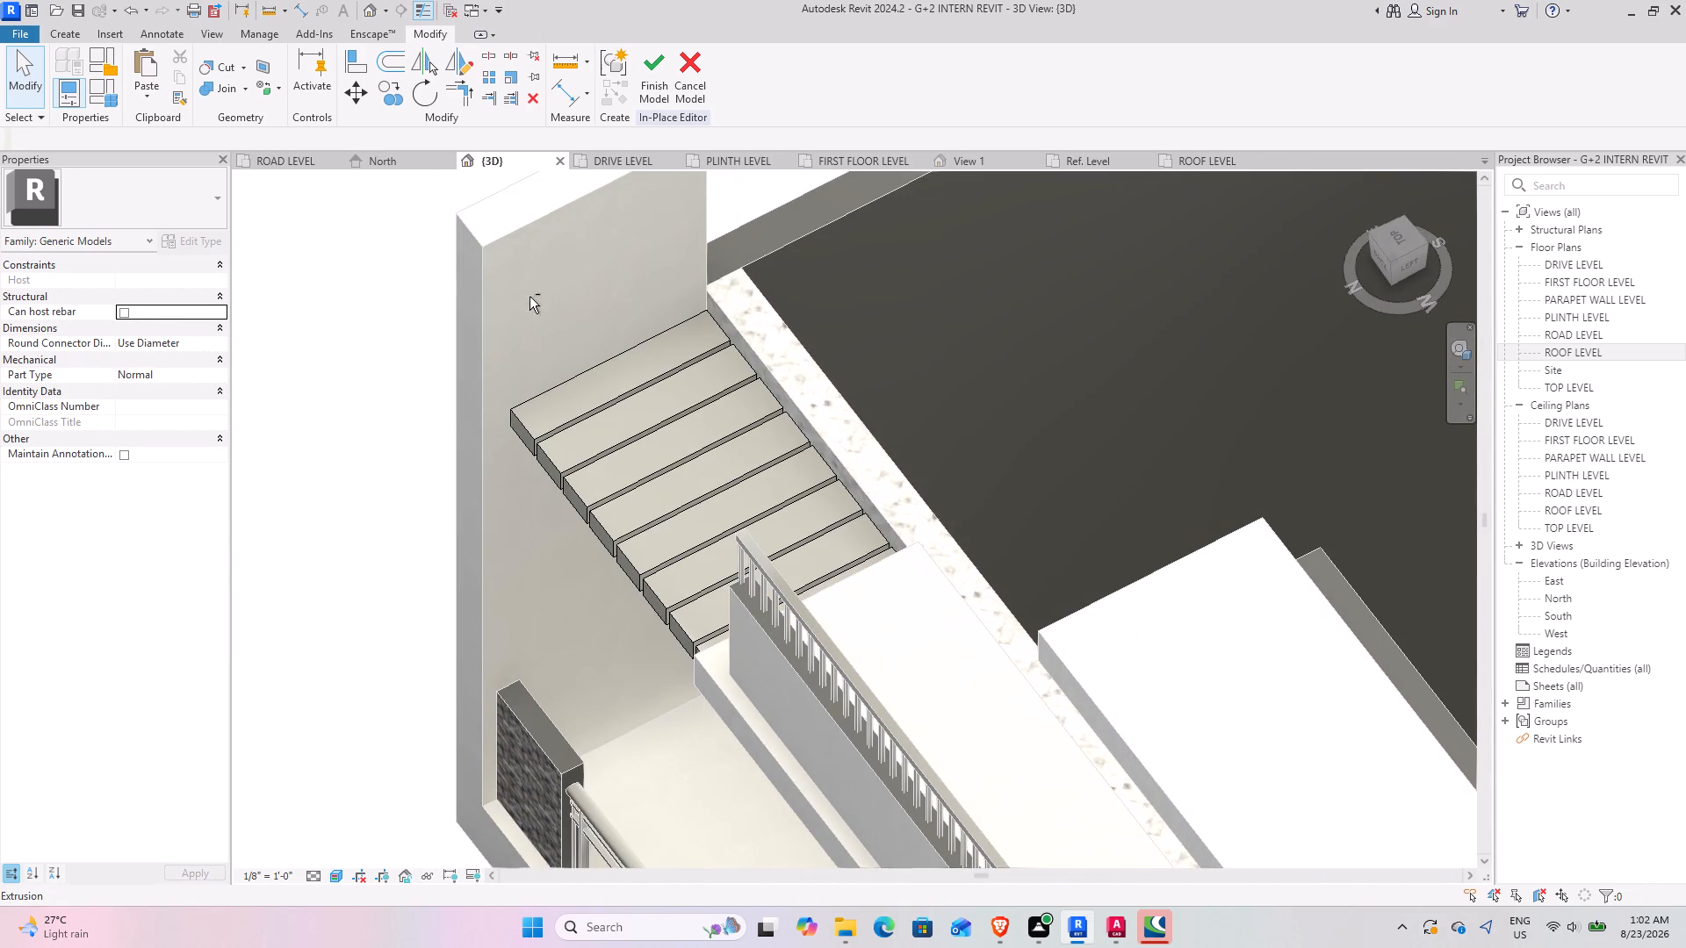
{"action": "middle_click_drag", "start_coordinate": [530, 298], "coordinate": [638, 360], "text": "shift"}
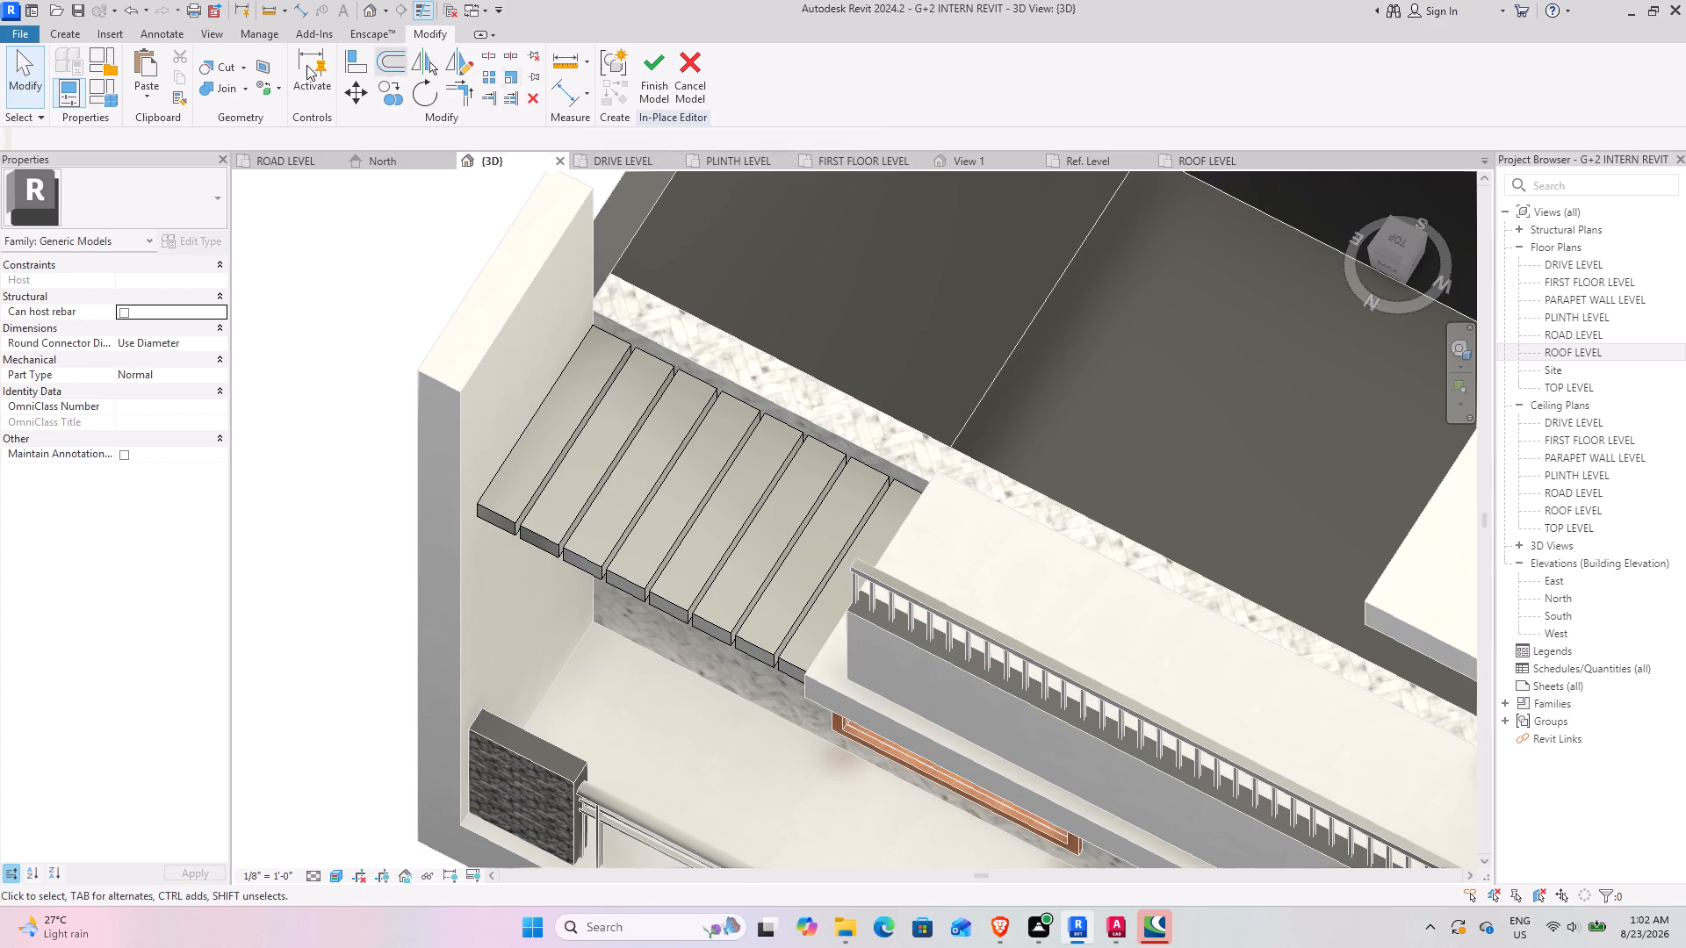
Start a new extrusion on the slats' top face and sketch a rectangle about 8" by 5" at the first slat's outer end.
{"action": "left_click", "coordinate": [59, 32]}
{"action": "left_click", "coordinate": [146, 67]}
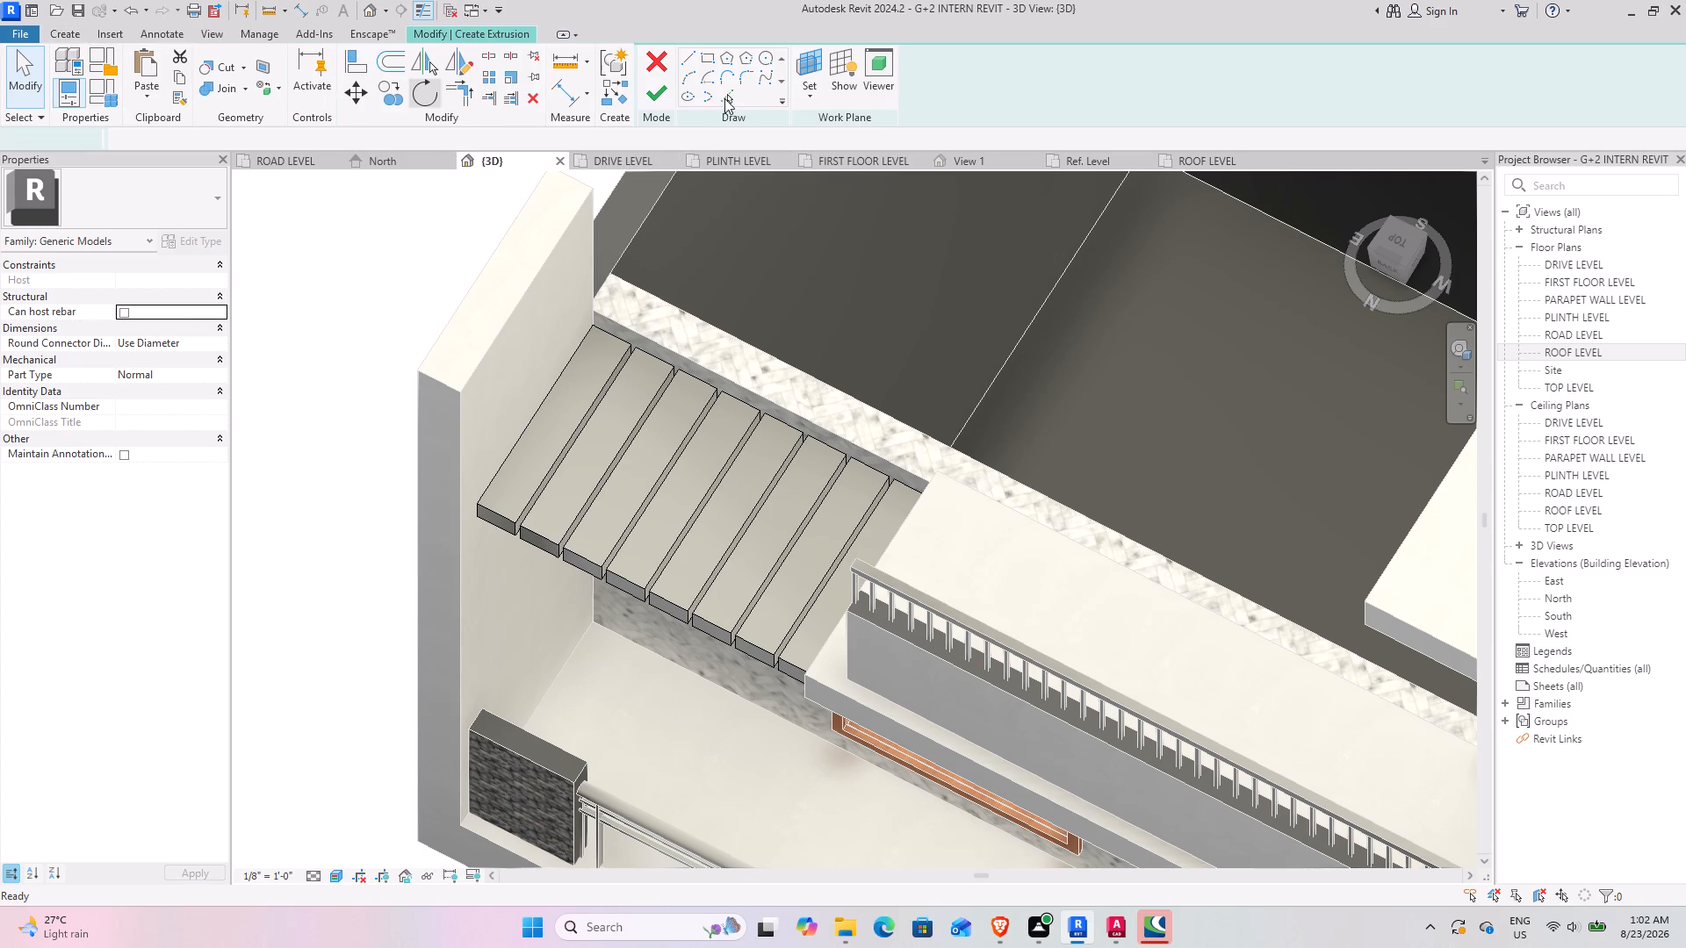
{"action": "left_click", "coordinate": [815, 83]}
{"action": "left_click", "coordinate": [842, 158]}
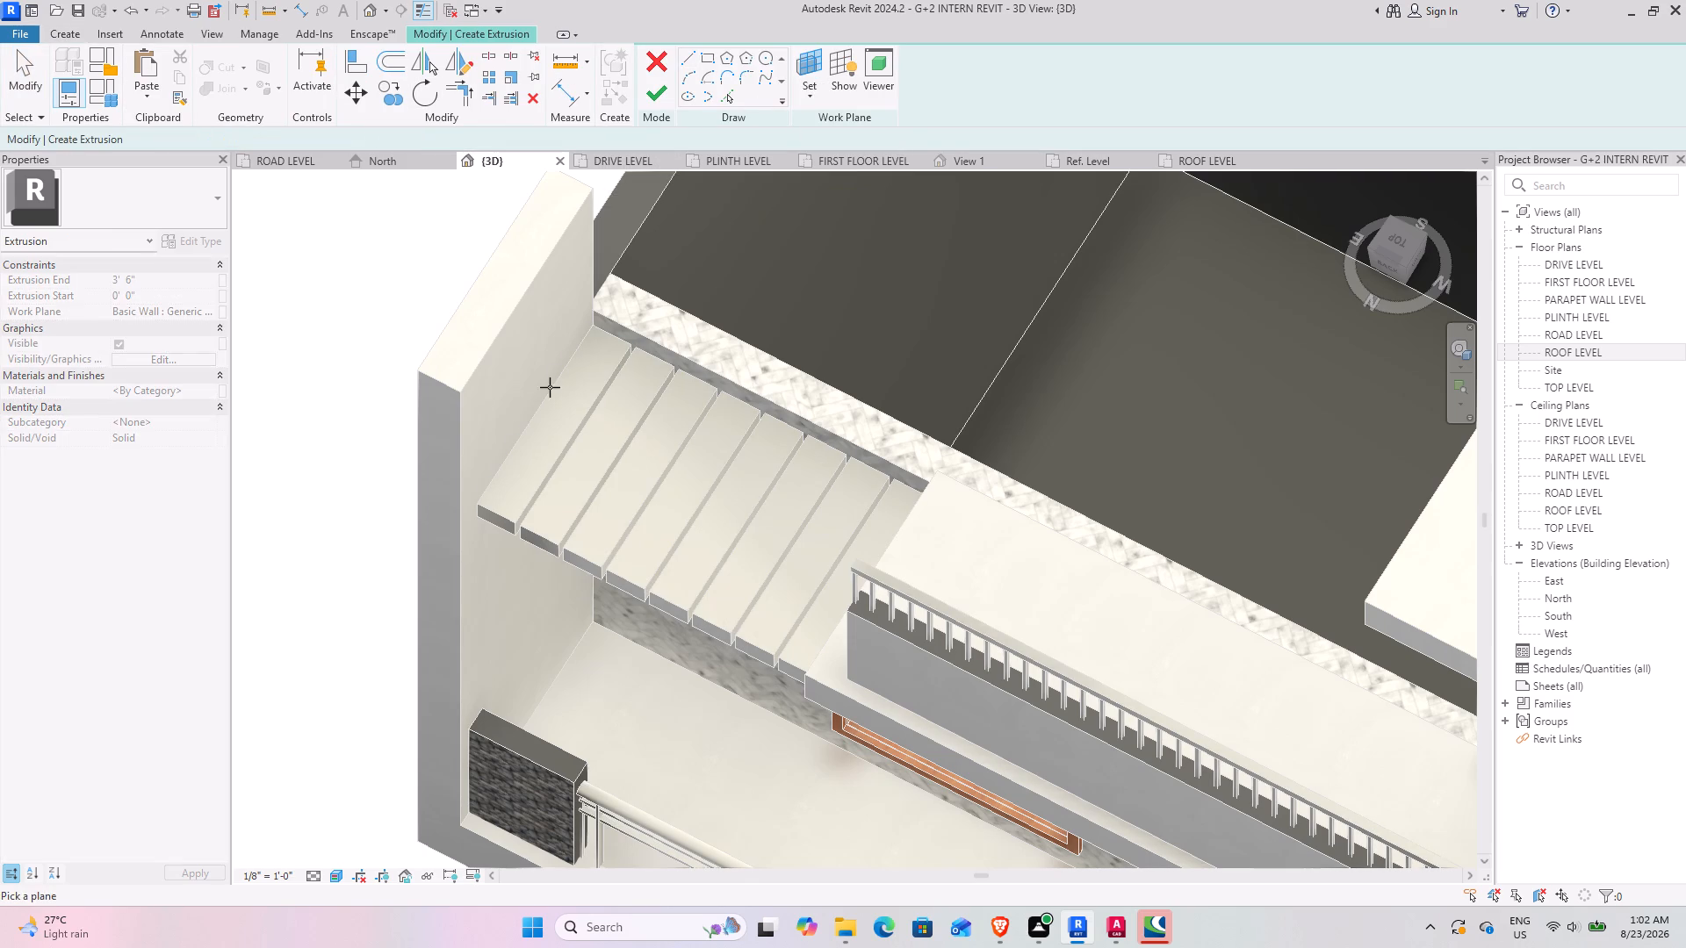
{"action": "left_click", "coordinate": [514, 514]}
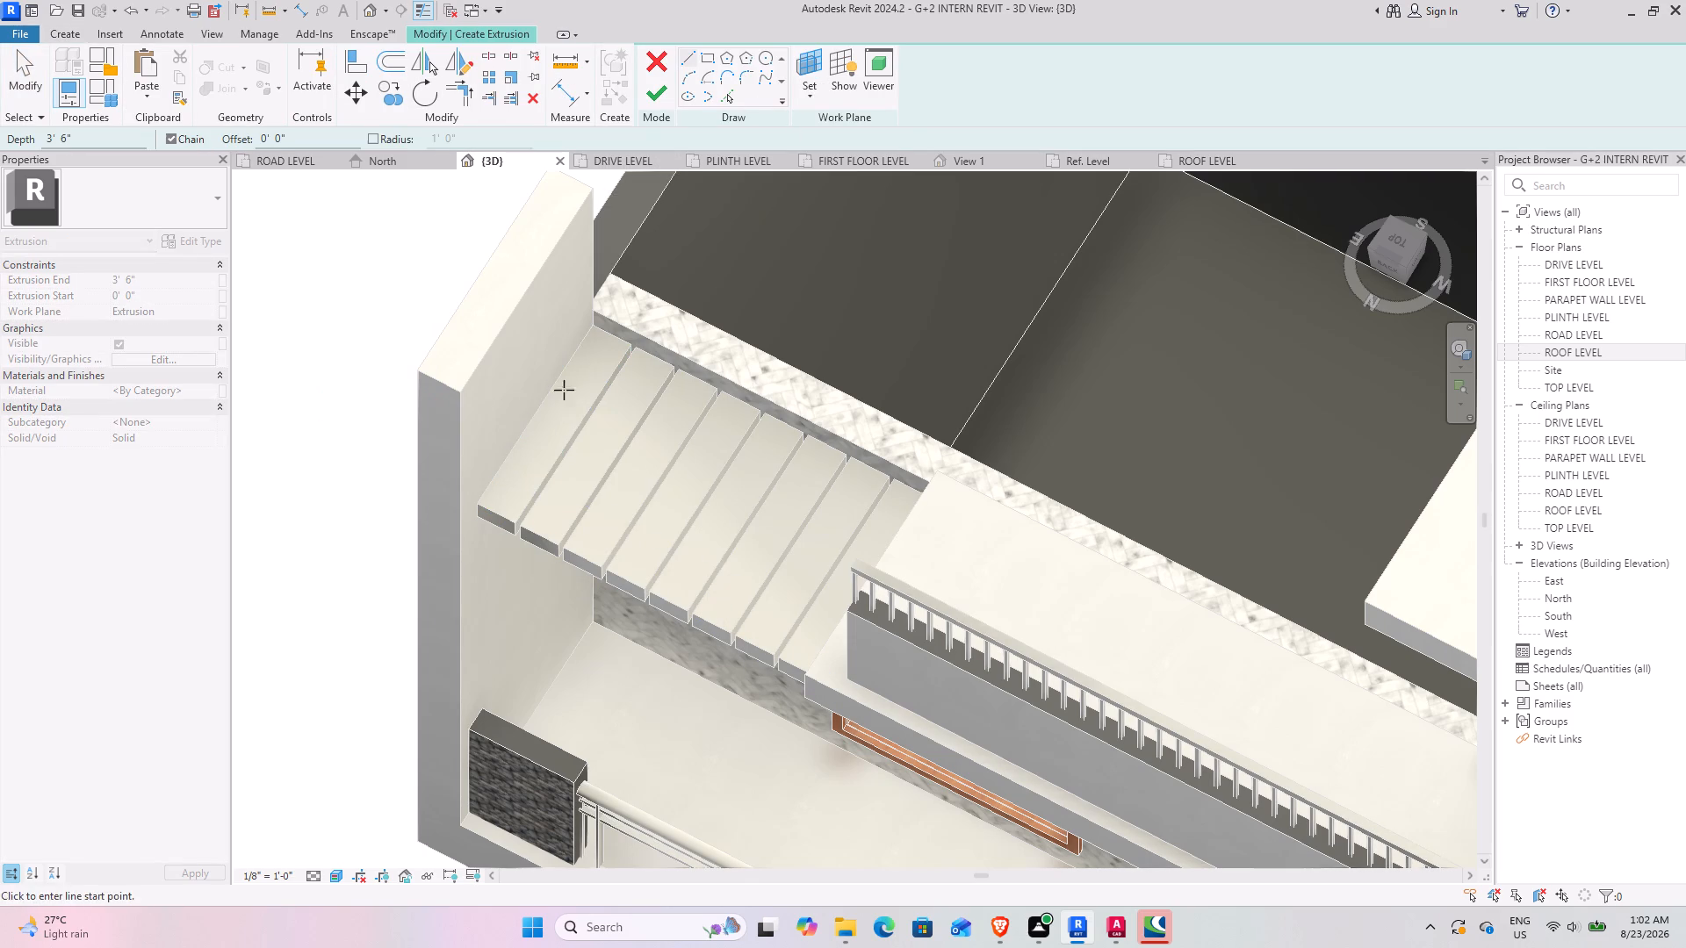
{"action": "left_click", "coordinate": [703, 58]}
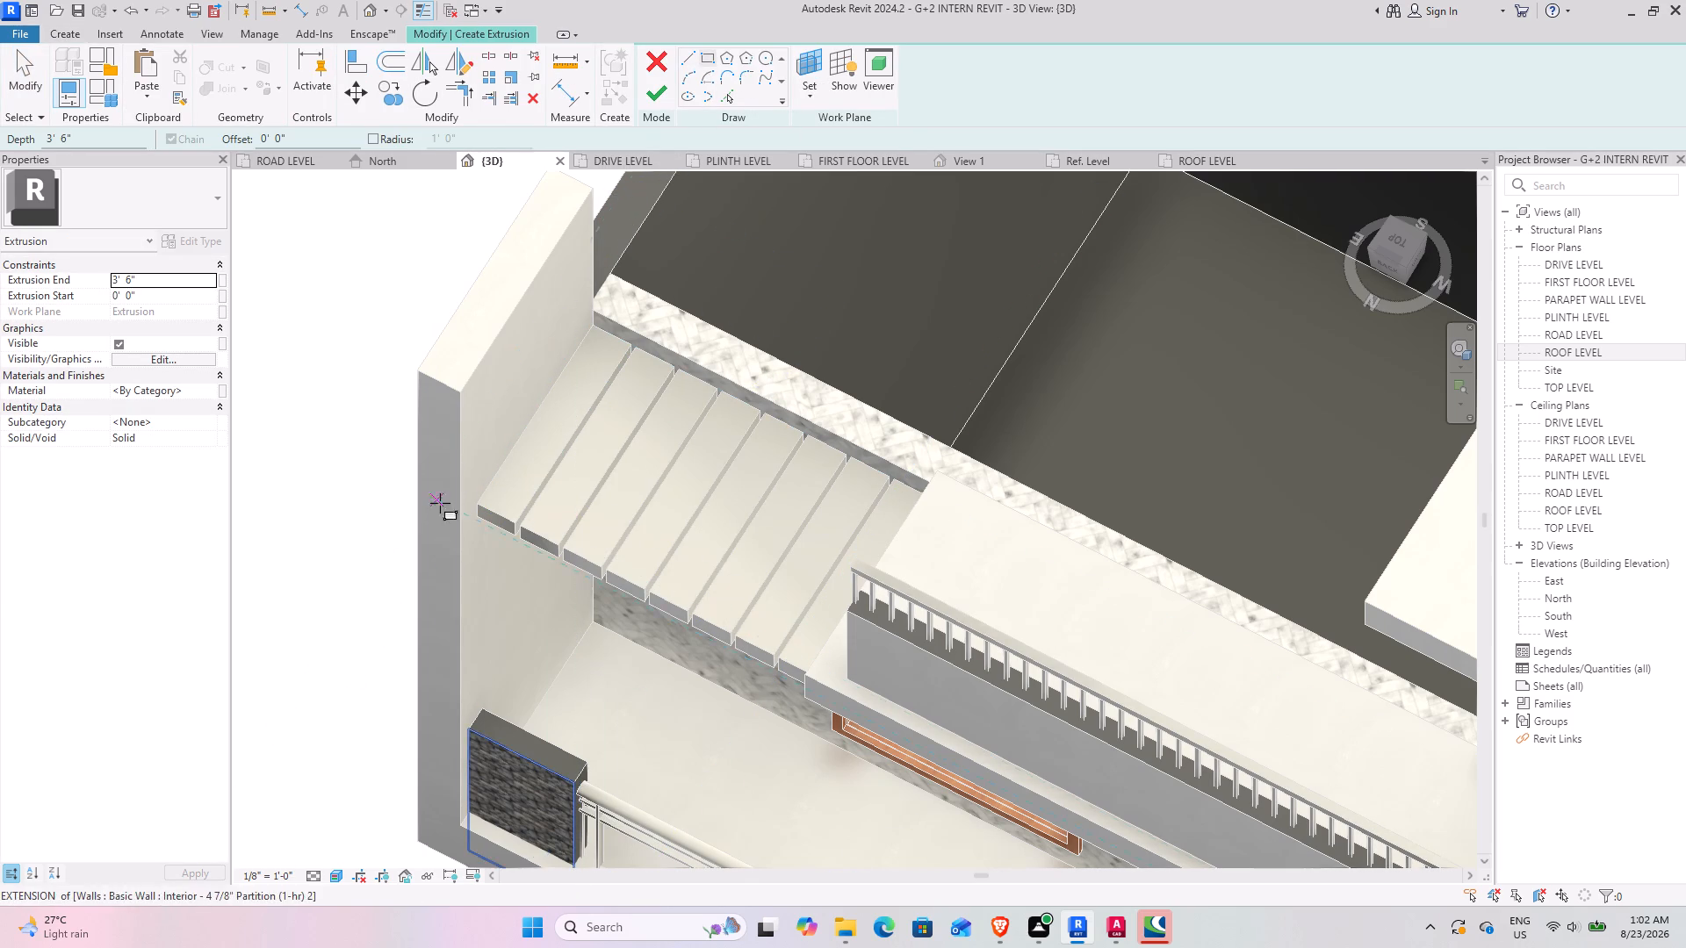
{"action": "scroll", "coordinate": [479, 498], "scroll_direction": "up", "scroll_amount": 9}
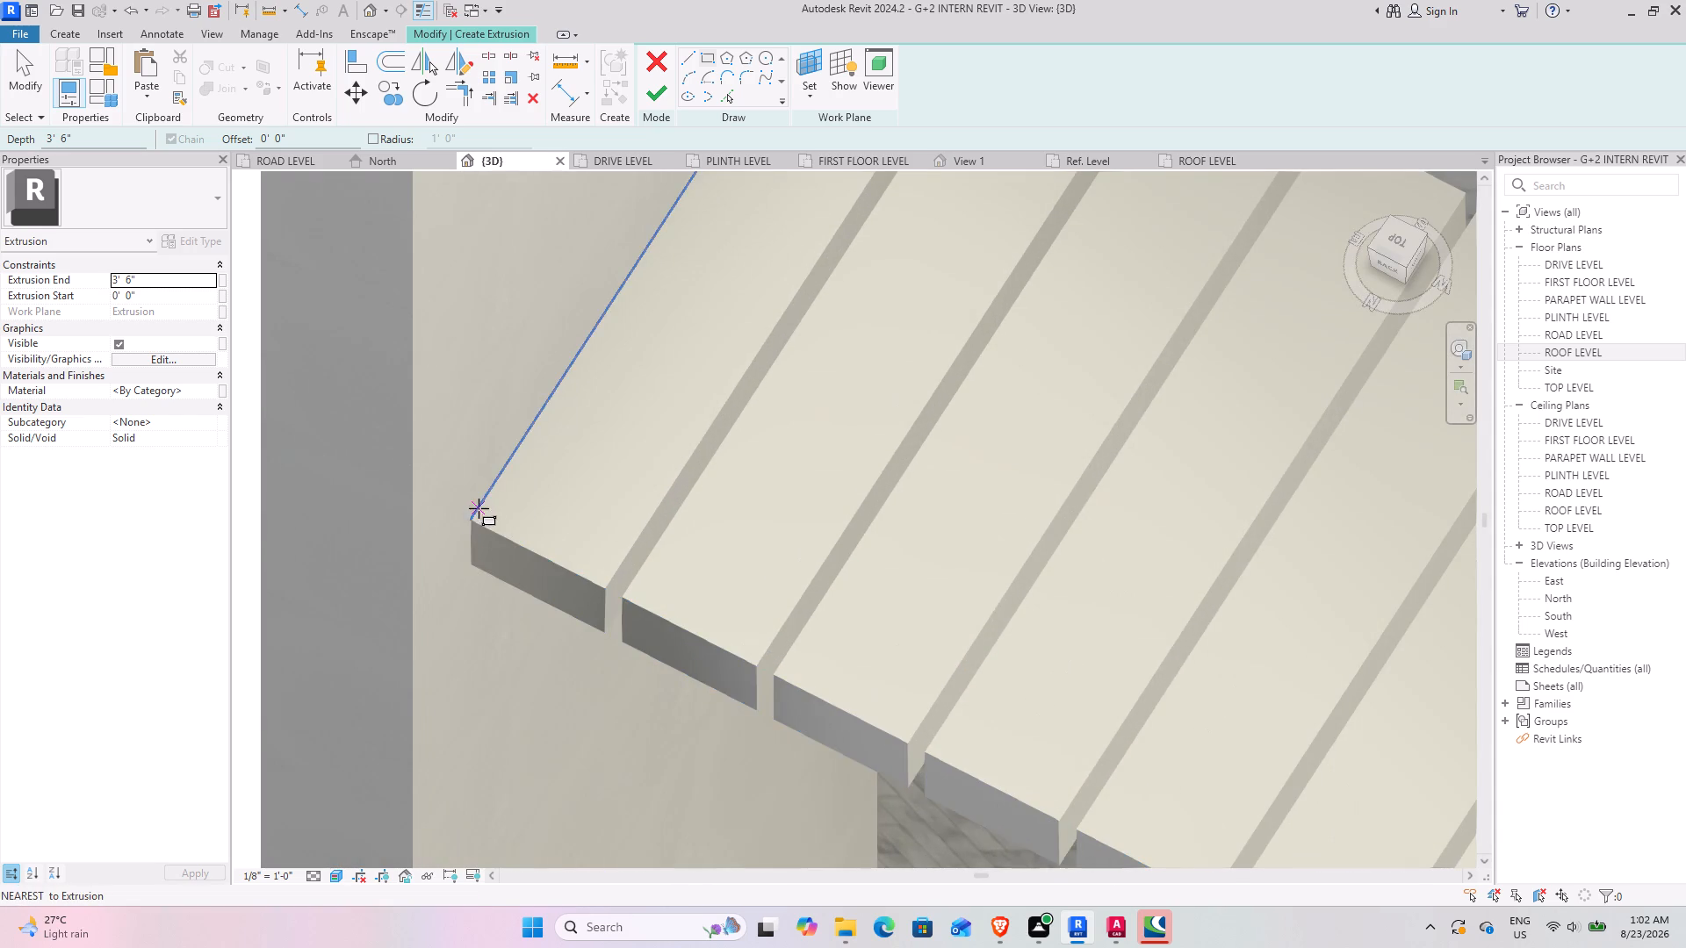
{"action": "left_click", "coordinate": [471, 516]}
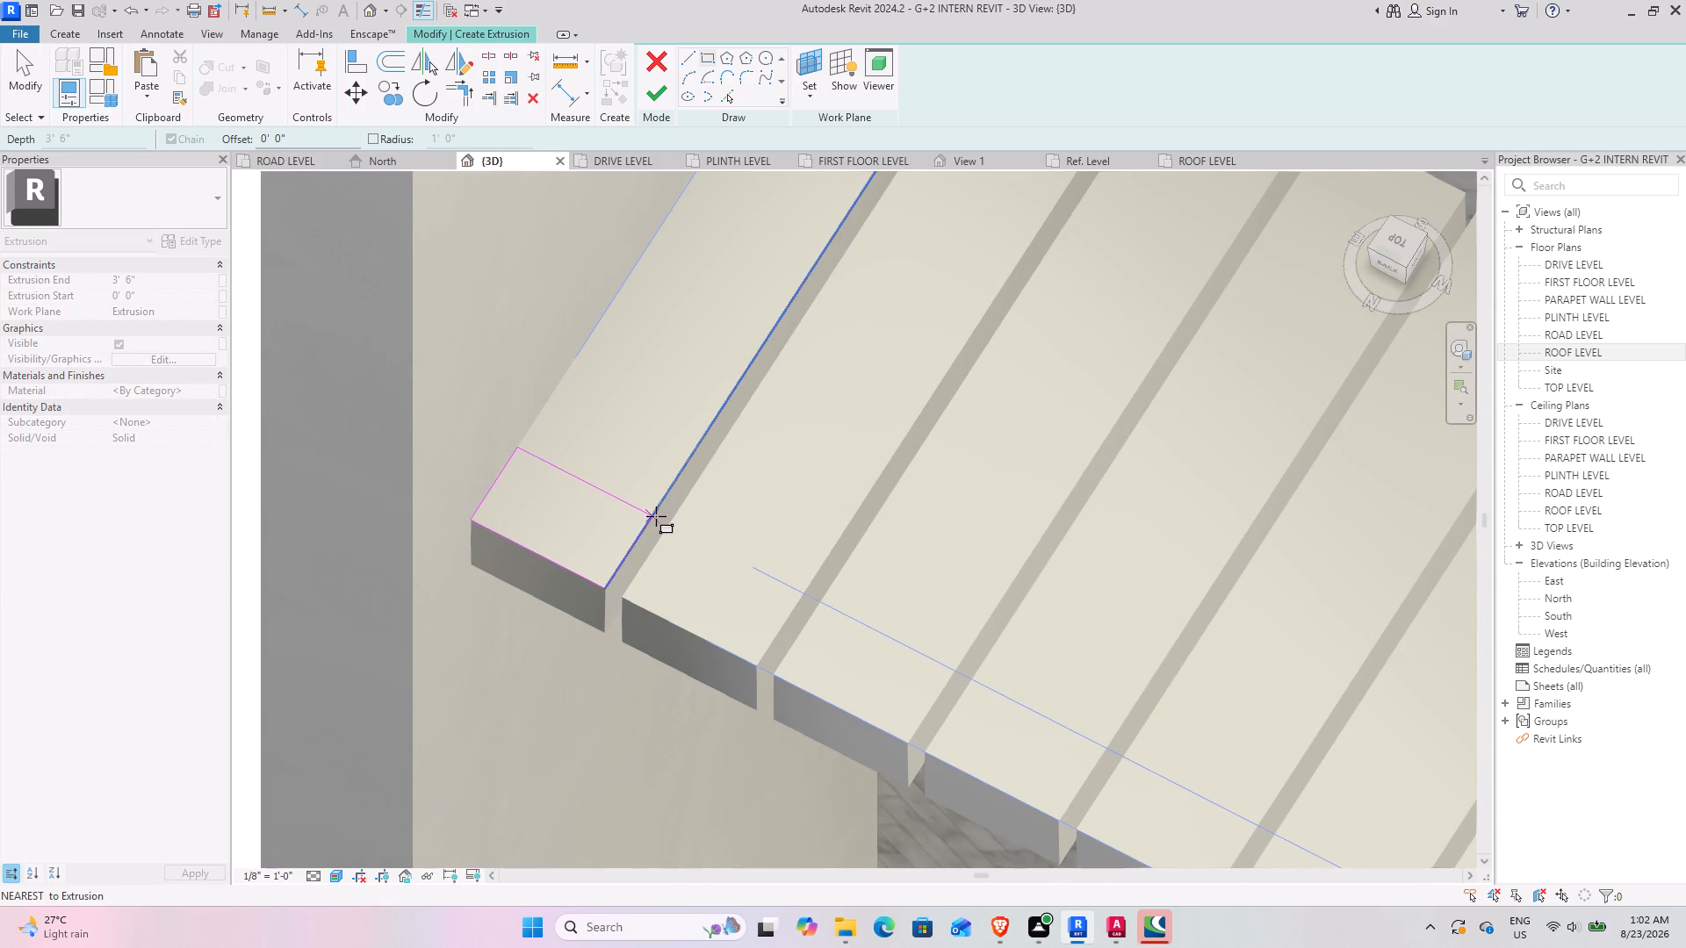
{"action": "left_click", "coordinate": [656, 515]}
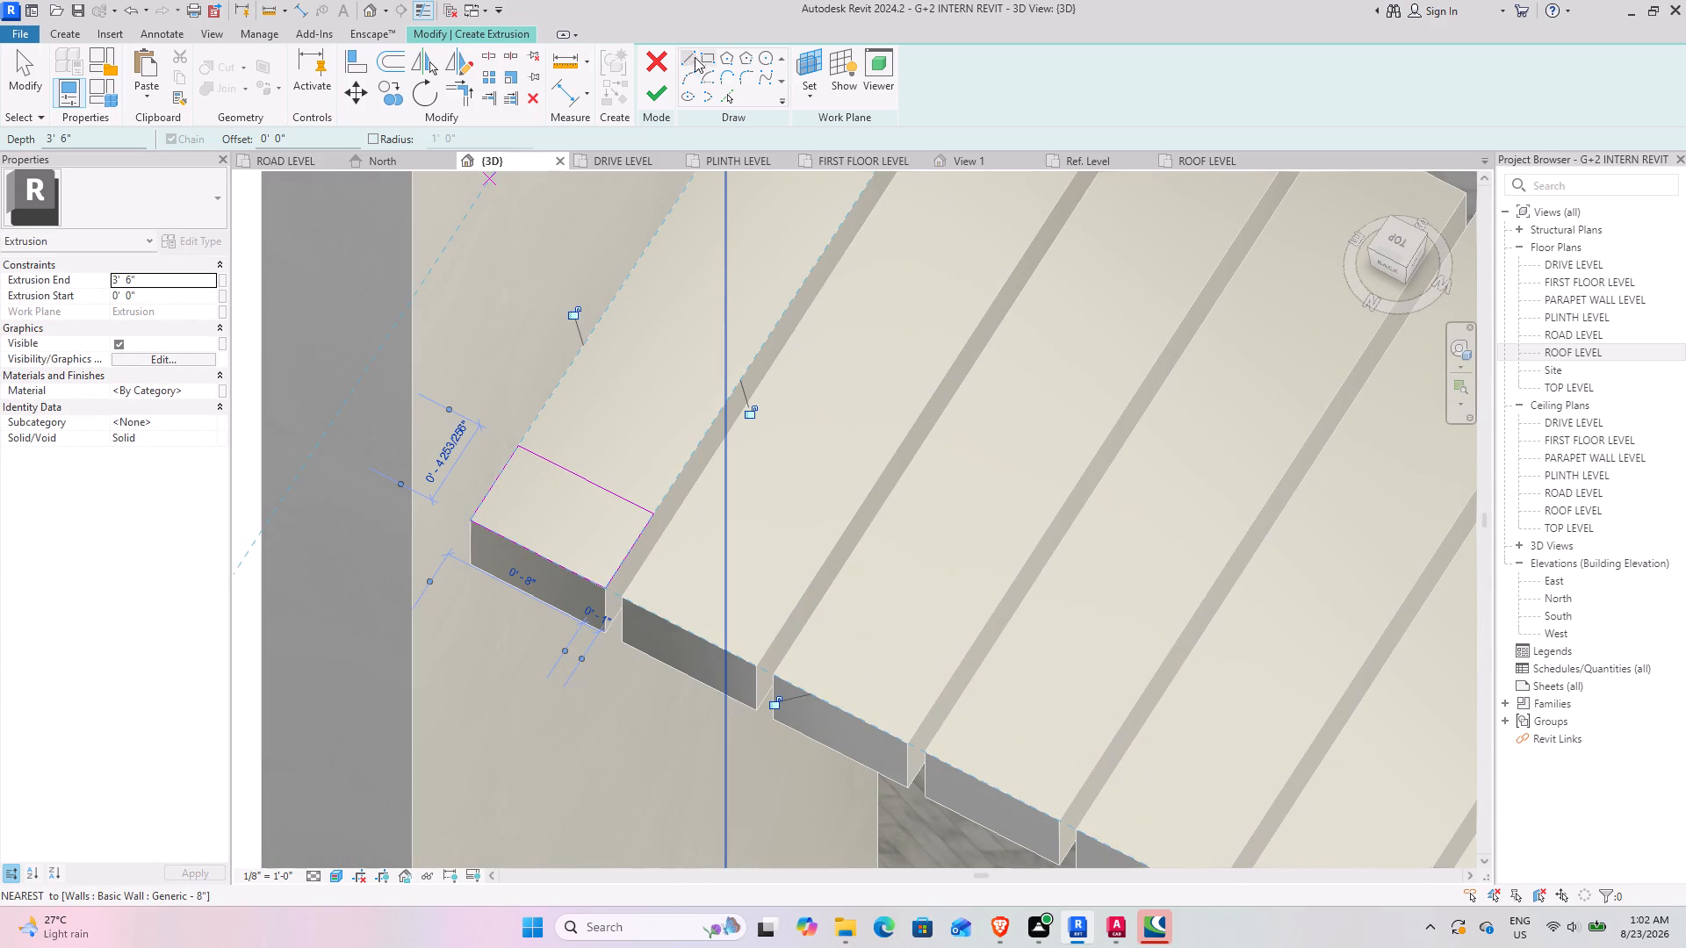
{"action": "left_click", "coordinate": [25, 96]}
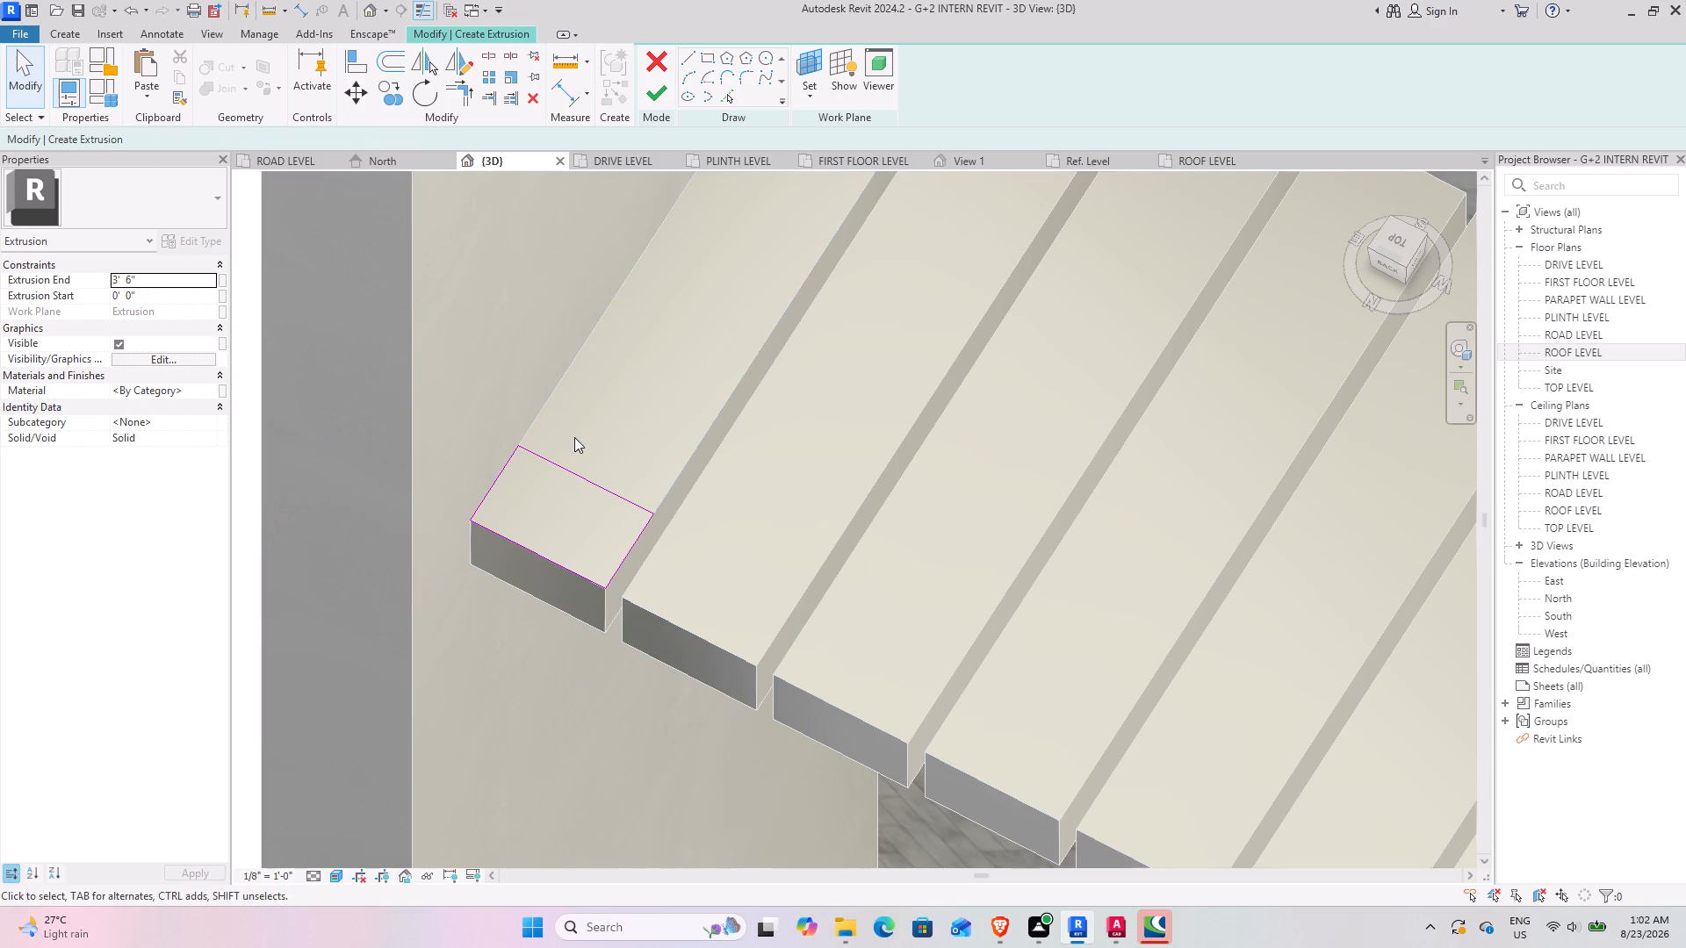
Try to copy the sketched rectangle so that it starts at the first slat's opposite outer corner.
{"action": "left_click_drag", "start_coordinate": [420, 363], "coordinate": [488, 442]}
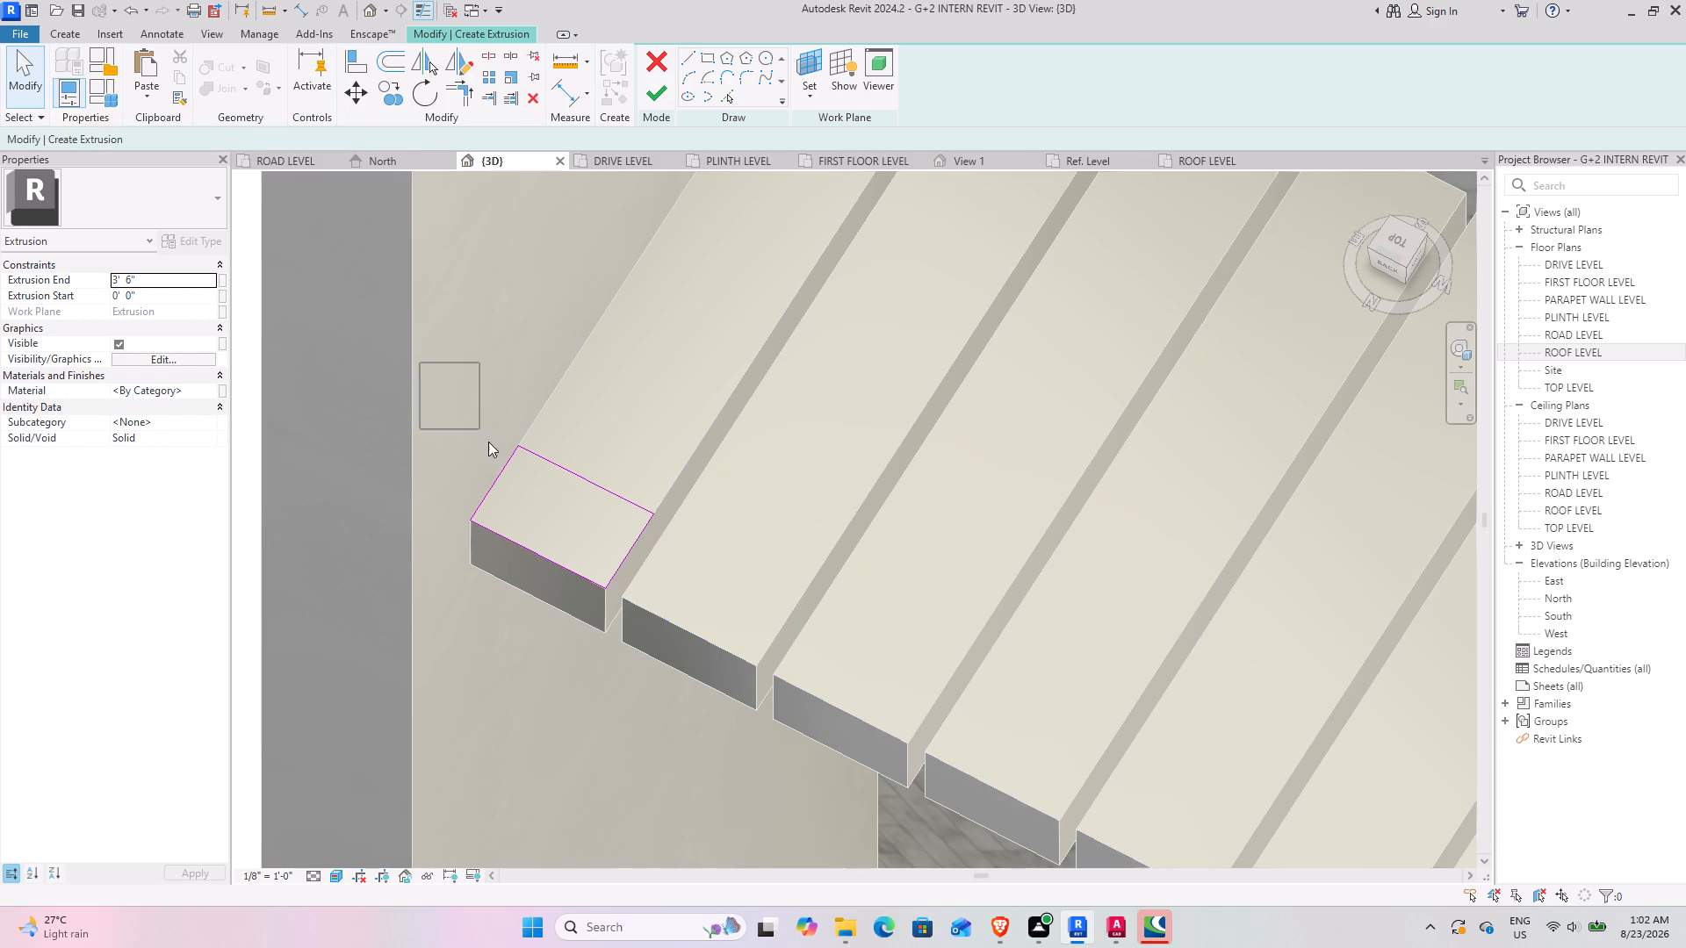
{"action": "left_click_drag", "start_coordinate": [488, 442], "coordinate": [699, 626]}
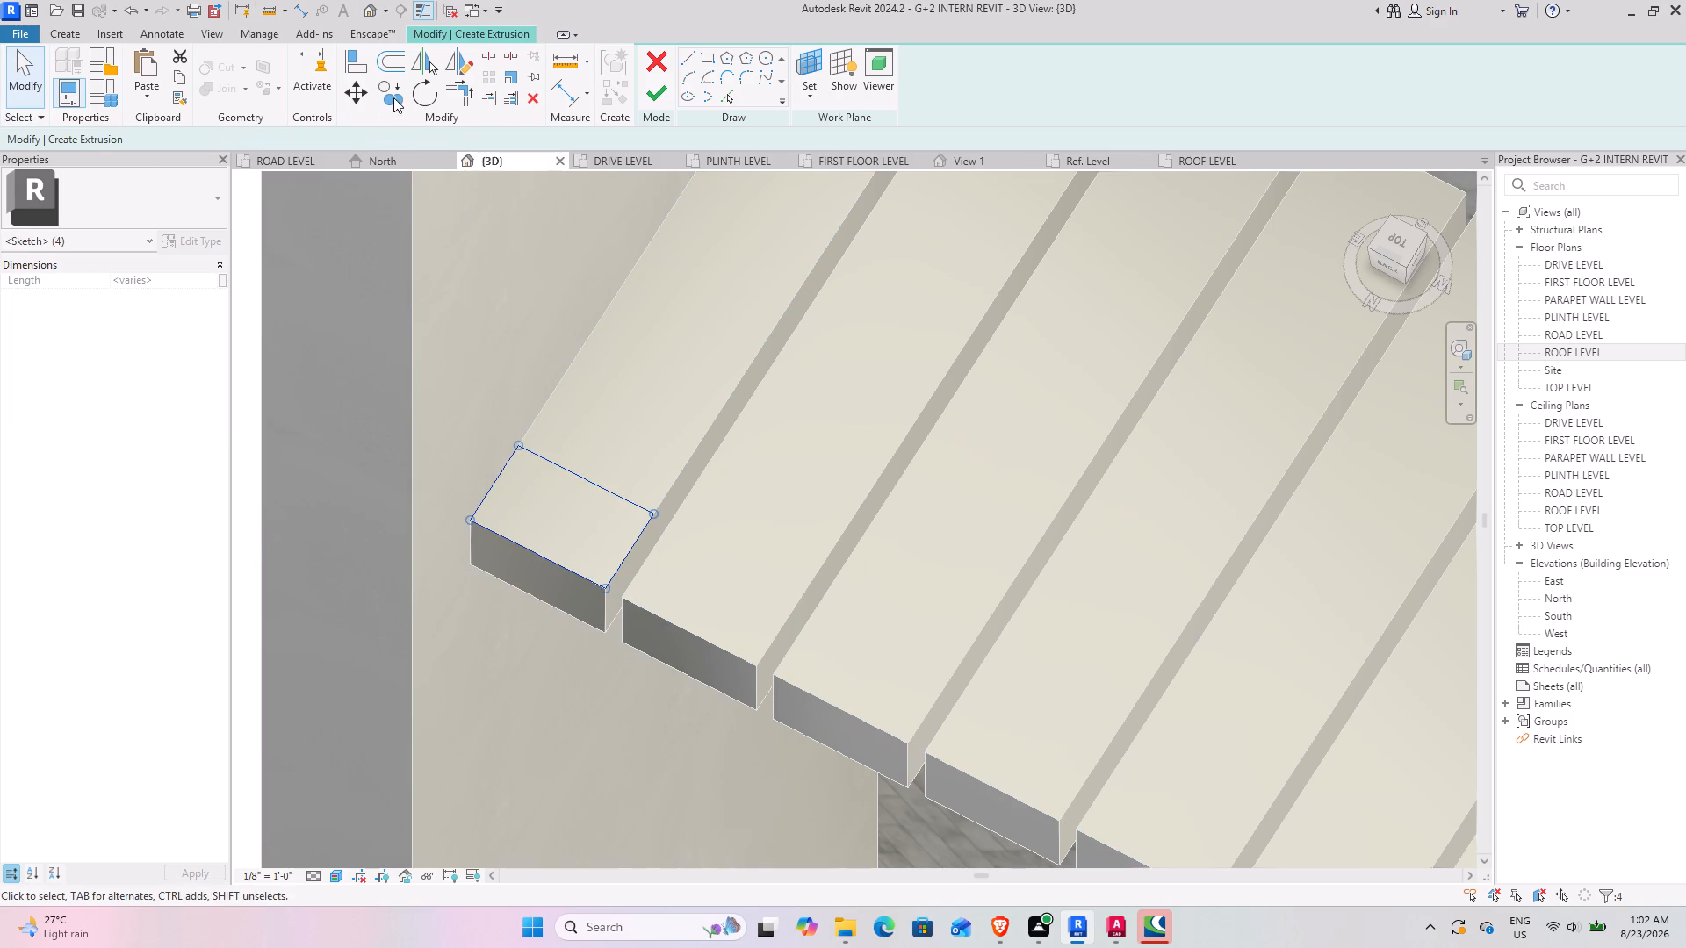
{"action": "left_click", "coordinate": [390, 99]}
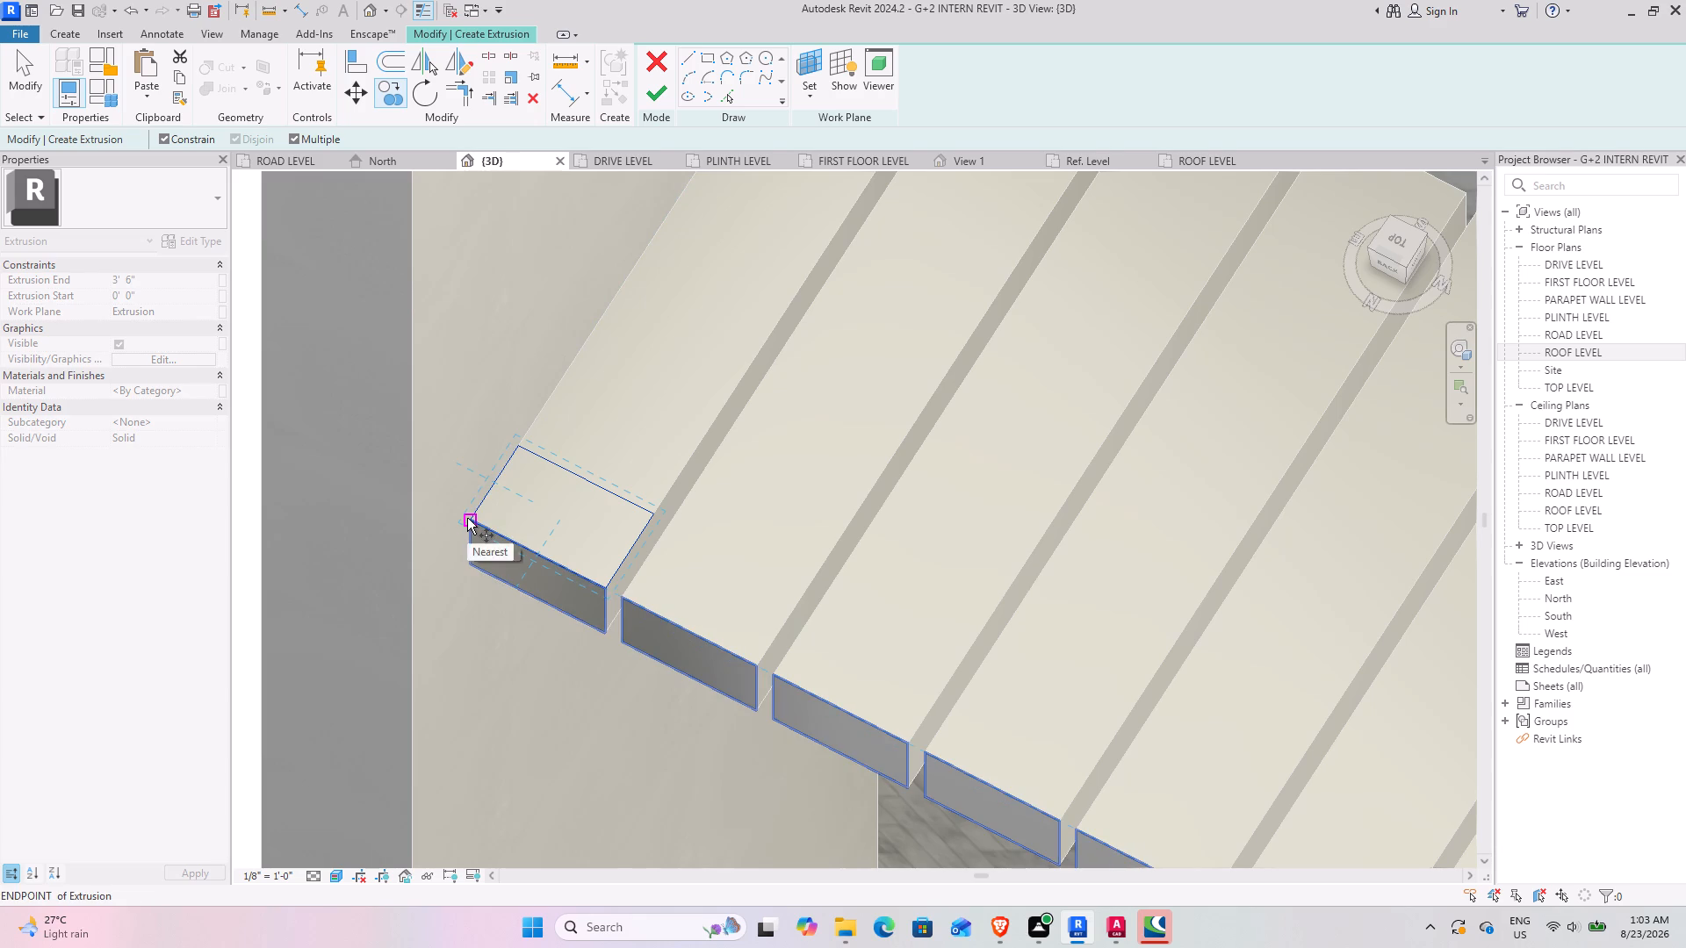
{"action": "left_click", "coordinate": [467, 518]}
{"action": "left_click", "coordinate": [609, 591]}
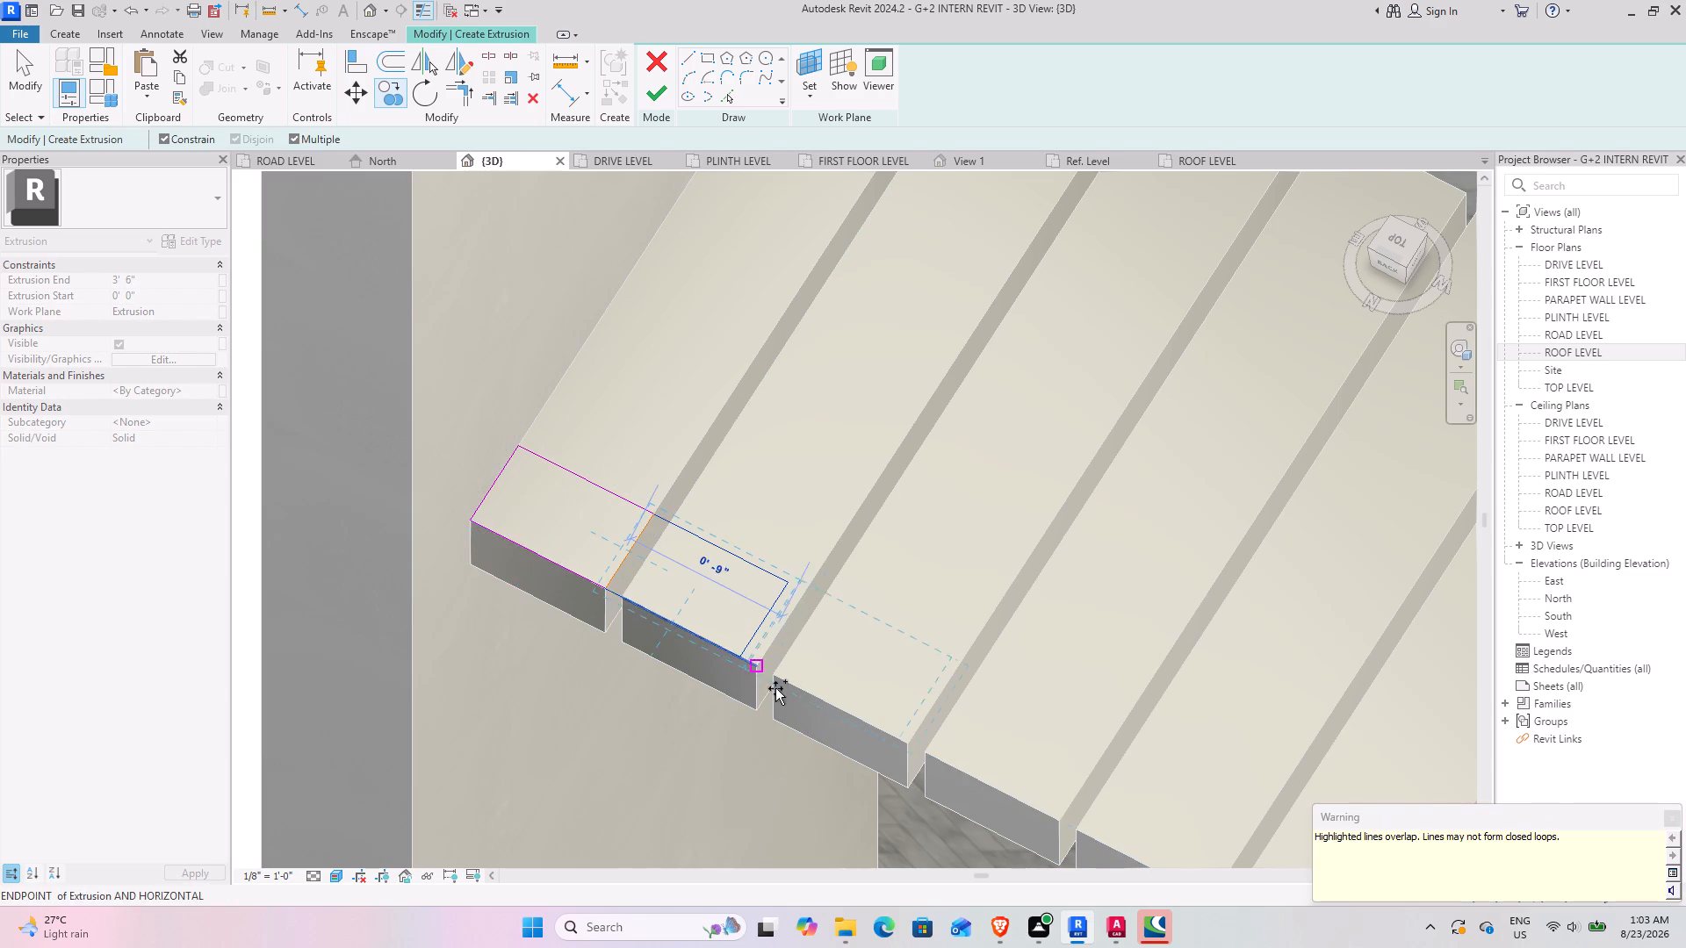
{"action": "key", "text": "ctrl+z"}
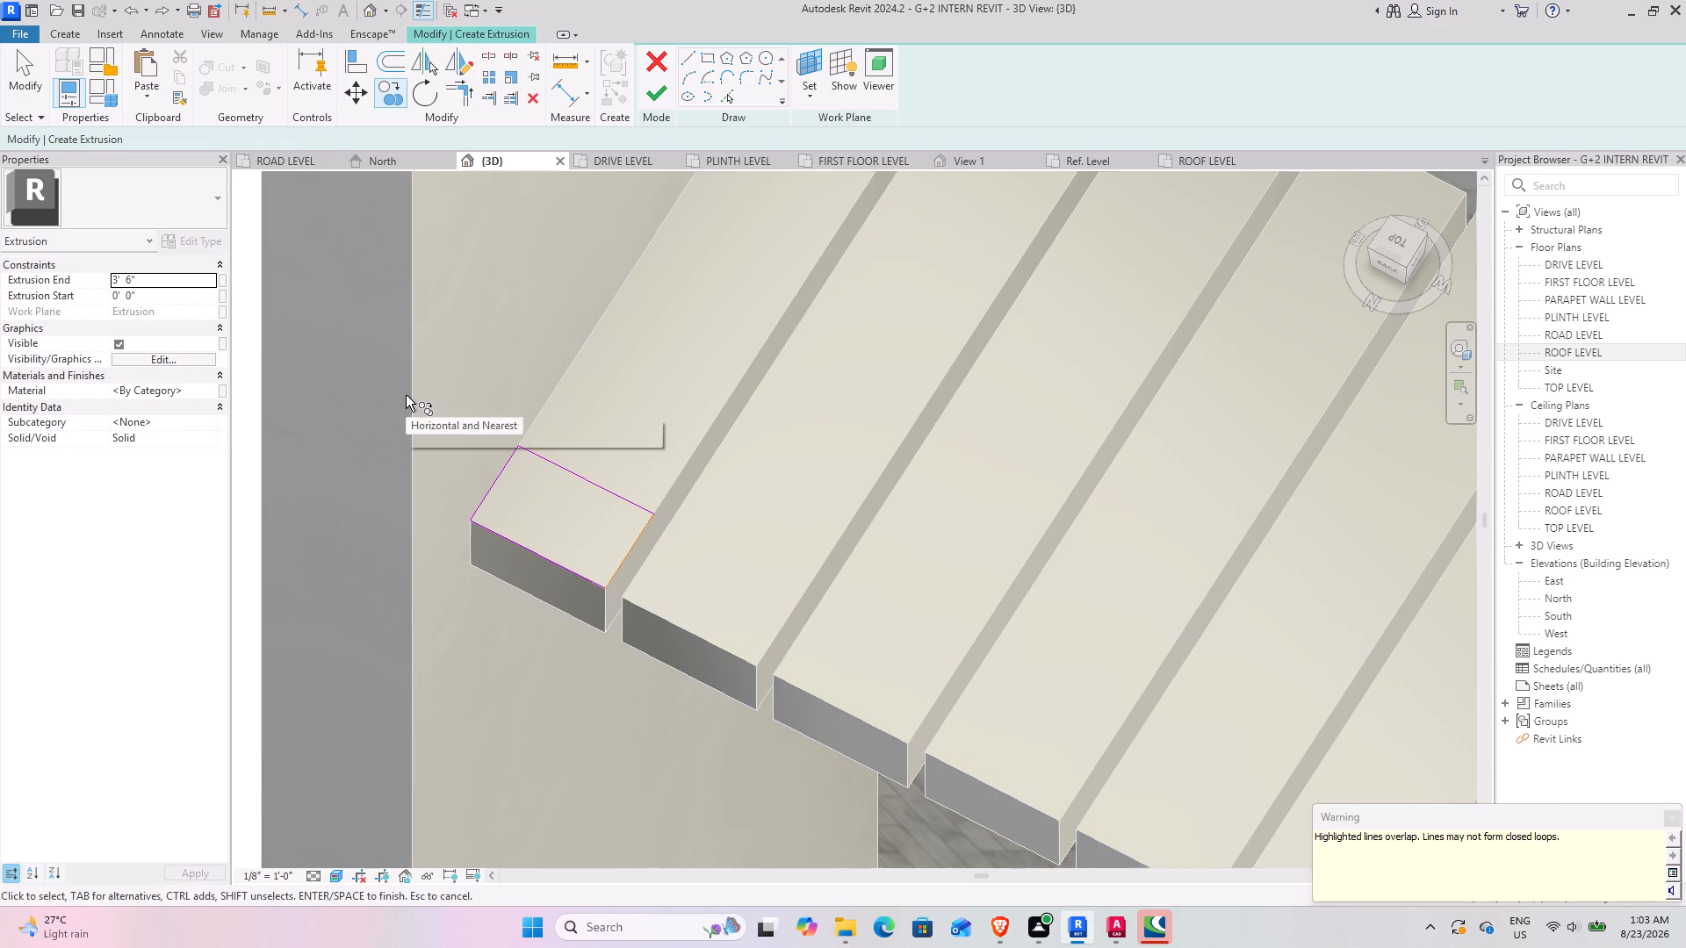
Copy the rectangle onto the outer ends of the second through eighth slats, spacing the copies 0' 9" apart.
{"action": "left_click_drag", "start_coordinate": [393, 384], "coordinate": [697, 607]}
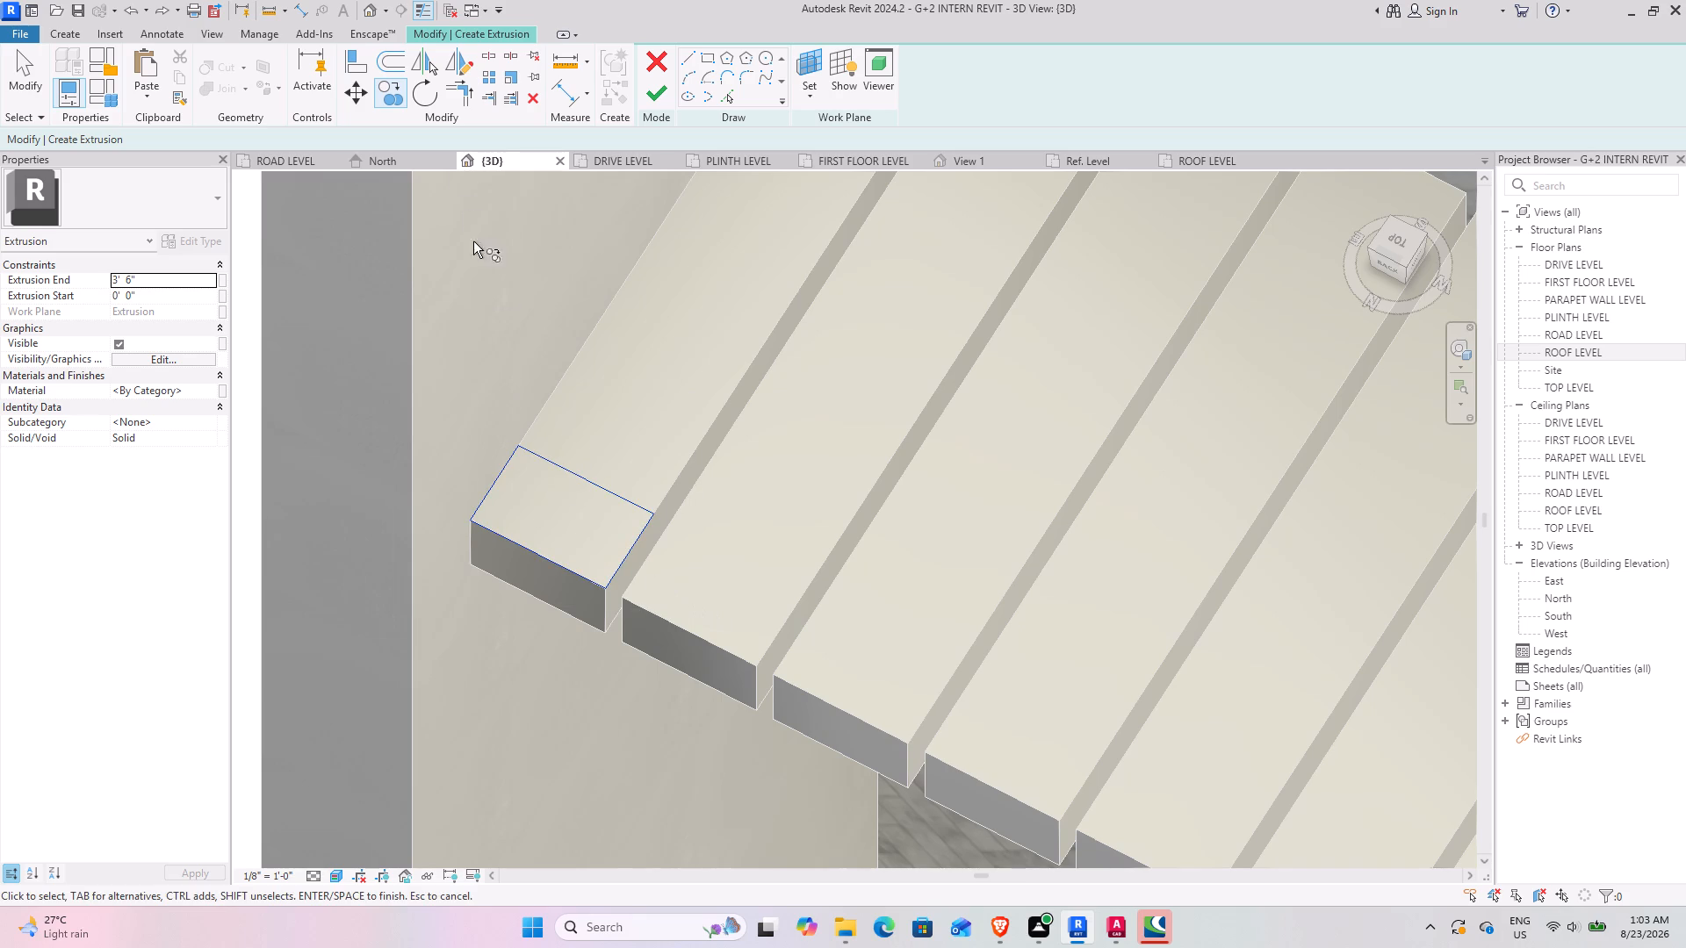
{"action": "left_click", "coordinate": [393, 89]}
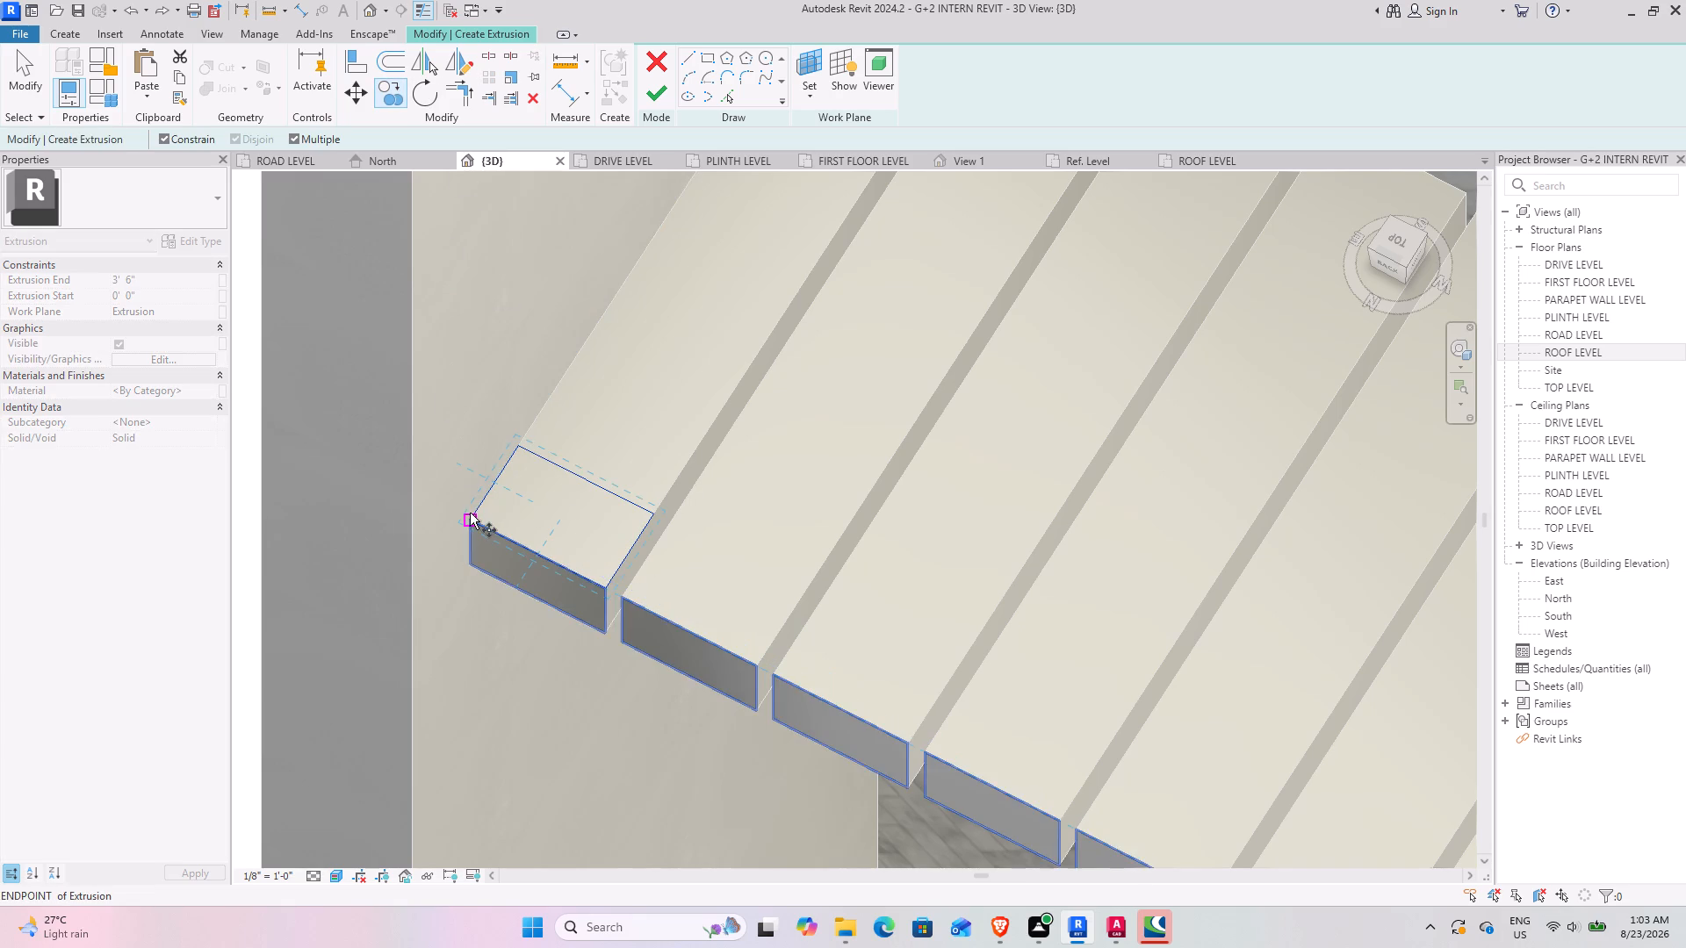
{"action": "left_click", "coordinate": [470, 513]}
{"action": "left_click", "coordinate": [621, 592]}
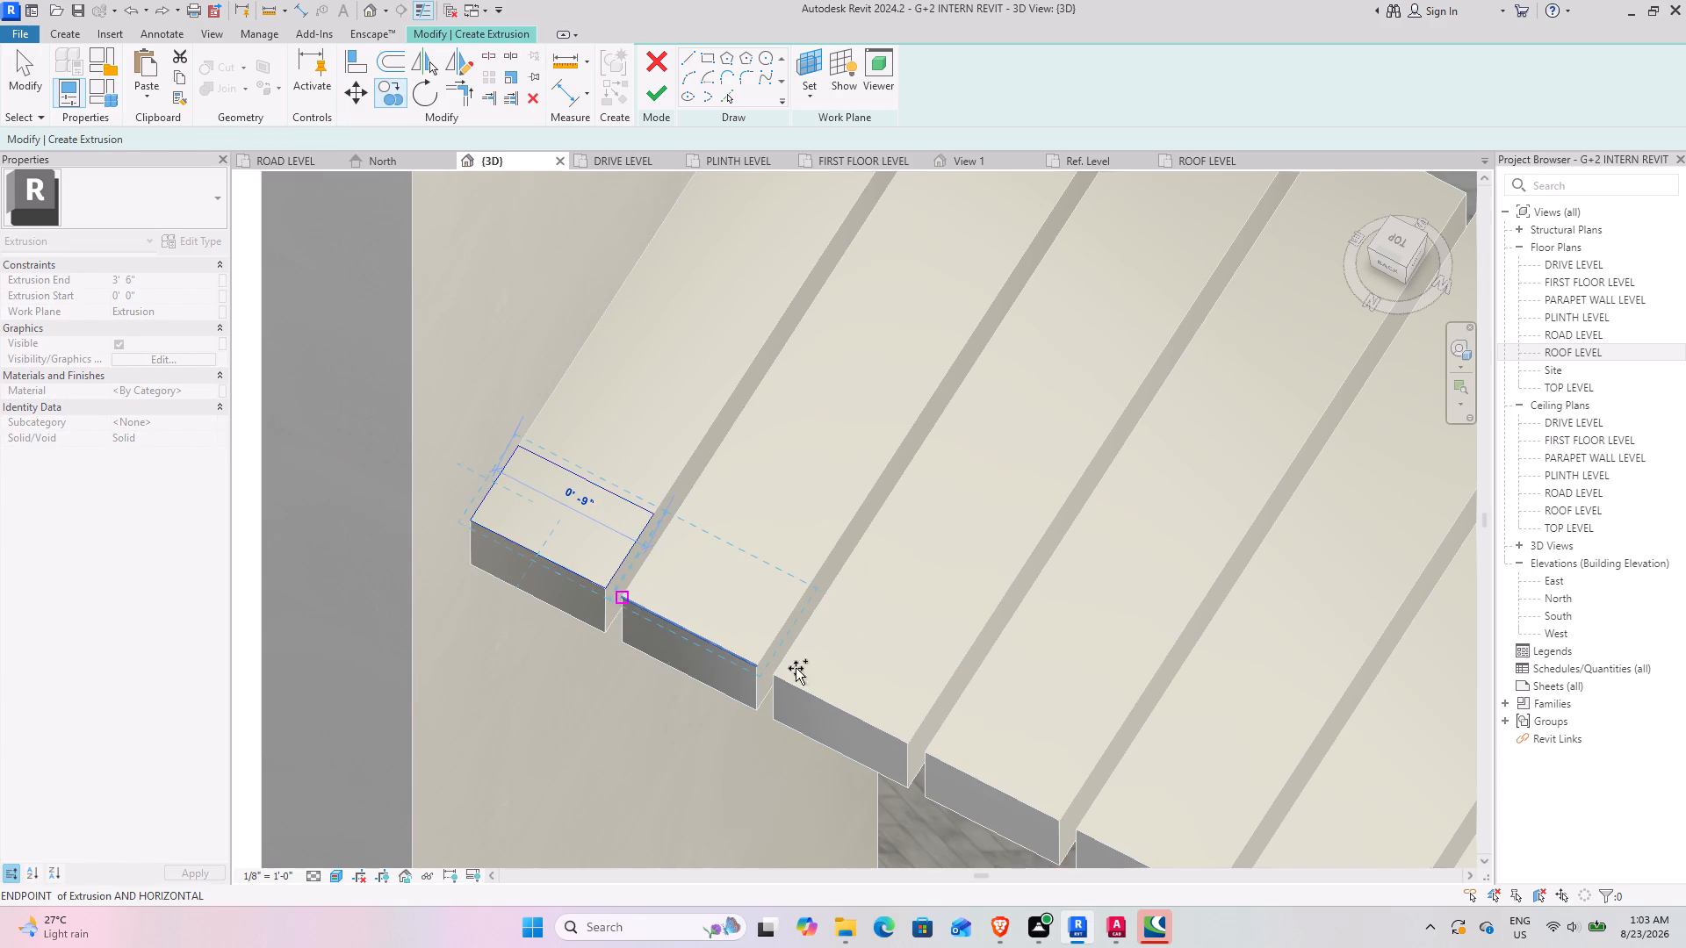
{"action": "left_click", "coordinate": [779, 675]}
{"action": "middle_click_drag", "start_coordinate": [926, 680], "coordinate": [547, 384]}
{"action": "left_click", "coordinate": [547, 459]}
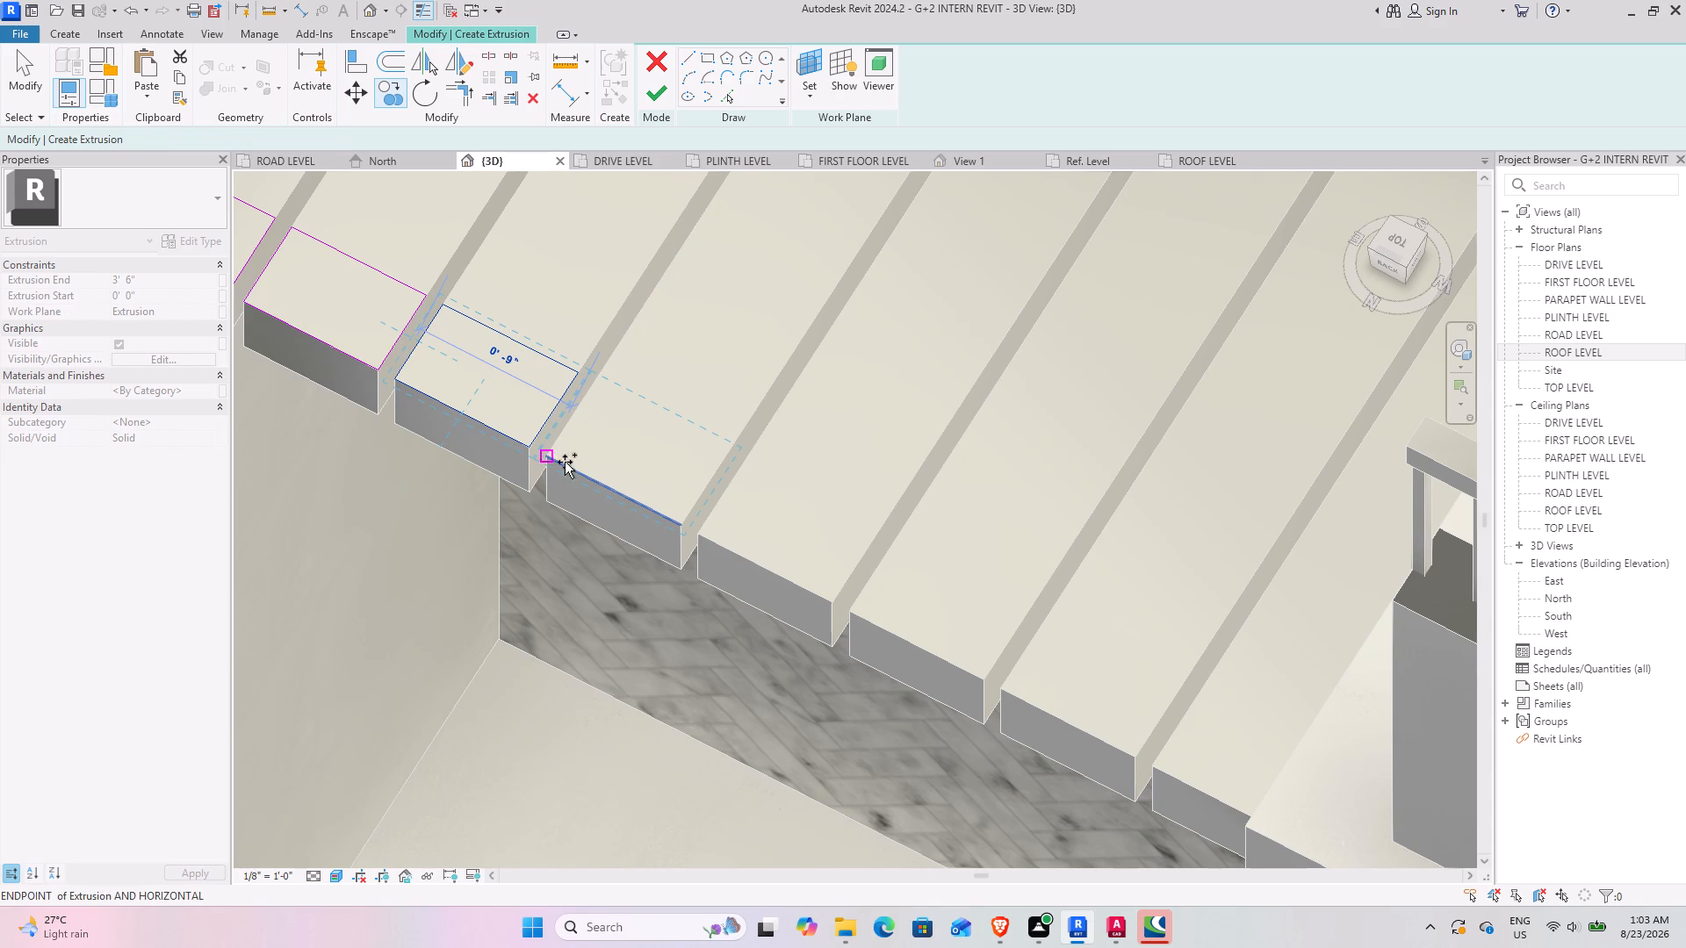
{"action": "left_click", "coordinate": [702, 529]}
{"action": "left_click", "coordinate": [853, 607]}
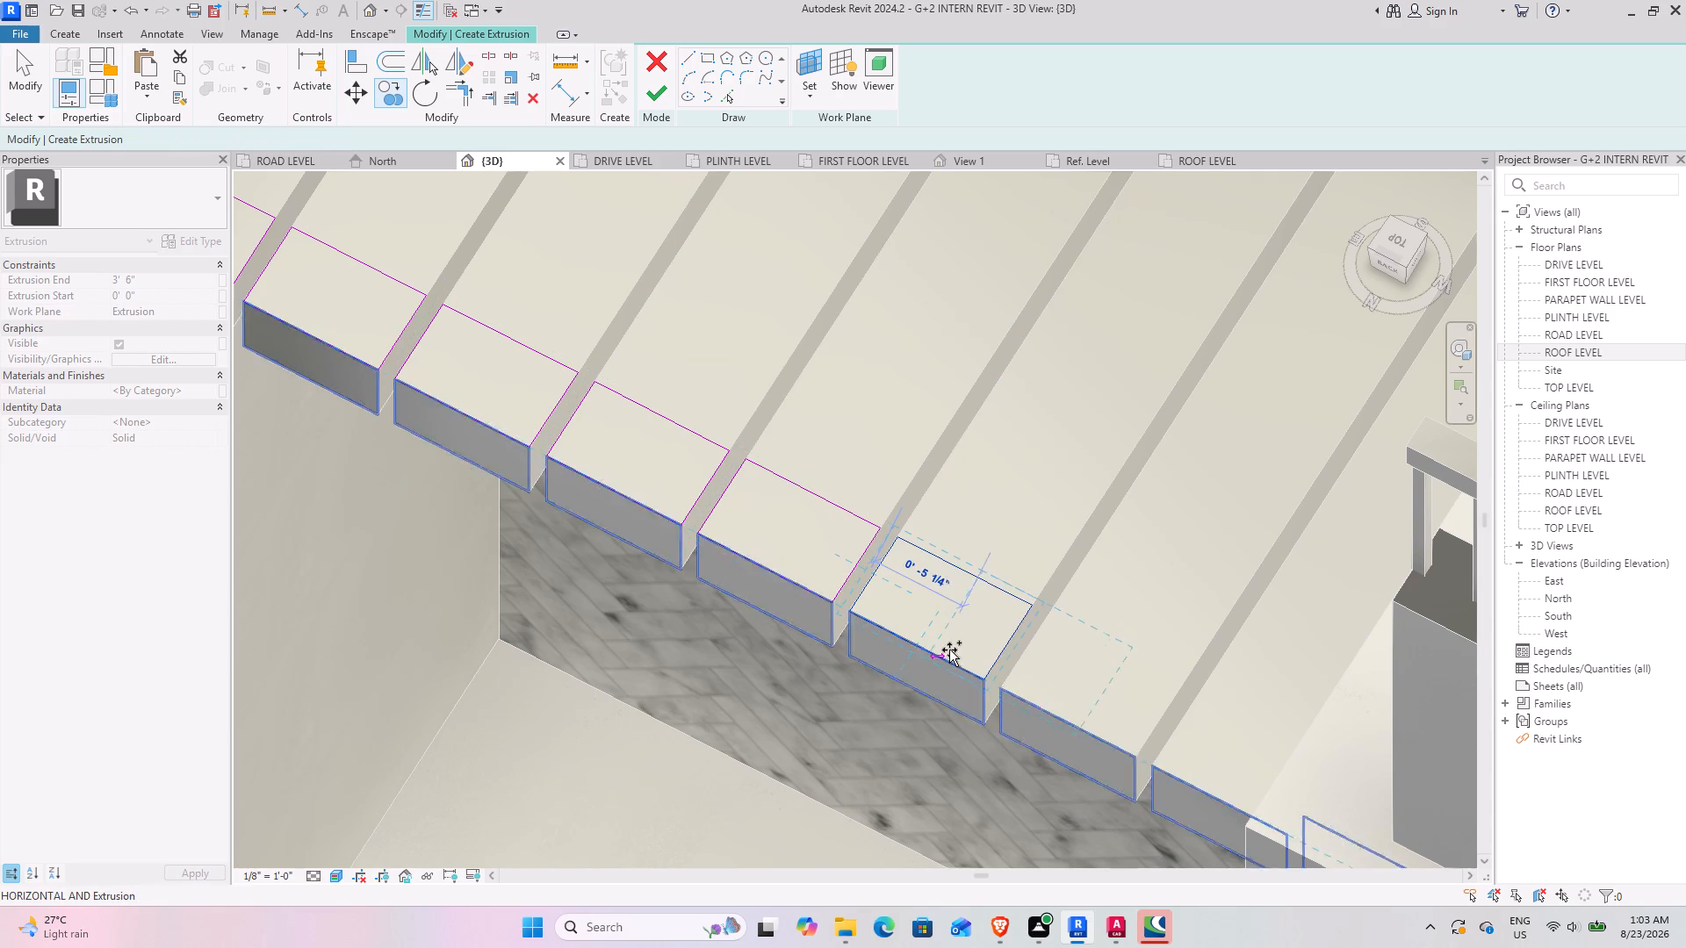
{"action": "left_click", "coordinate": [1006, 688]}
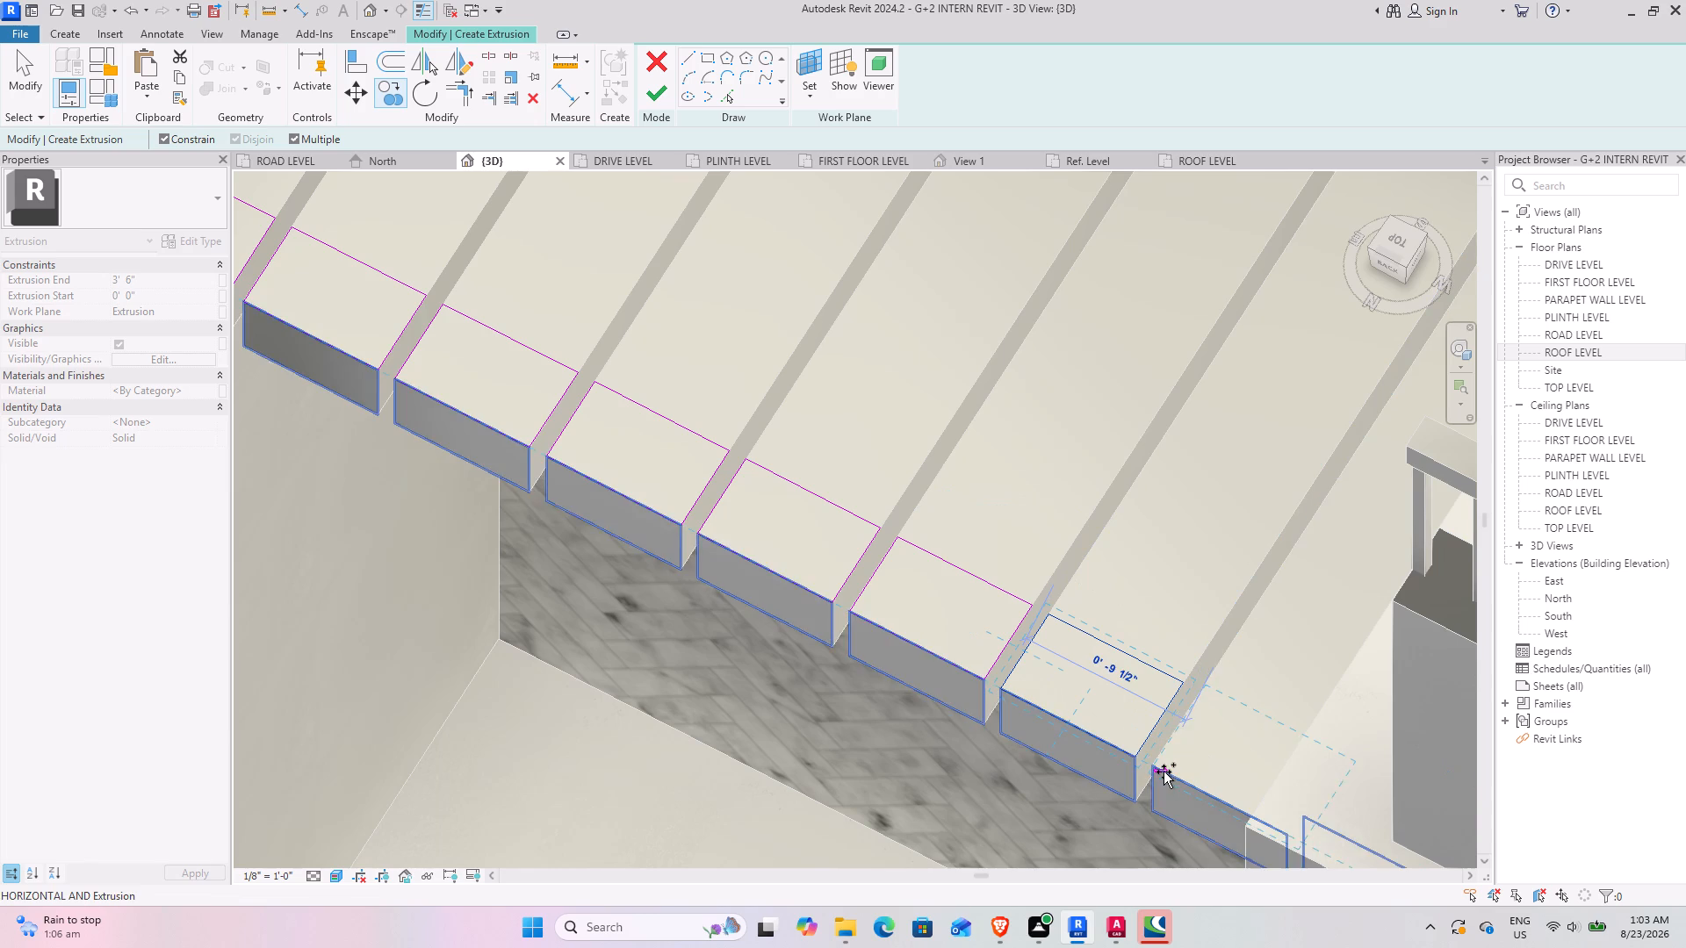
{"action": "left_click", "coordinate": [1153, 762]}
{"action": "scroll", "coordinate": [985, 657], "scroll_direction": "down", "scroll_amount": 4}
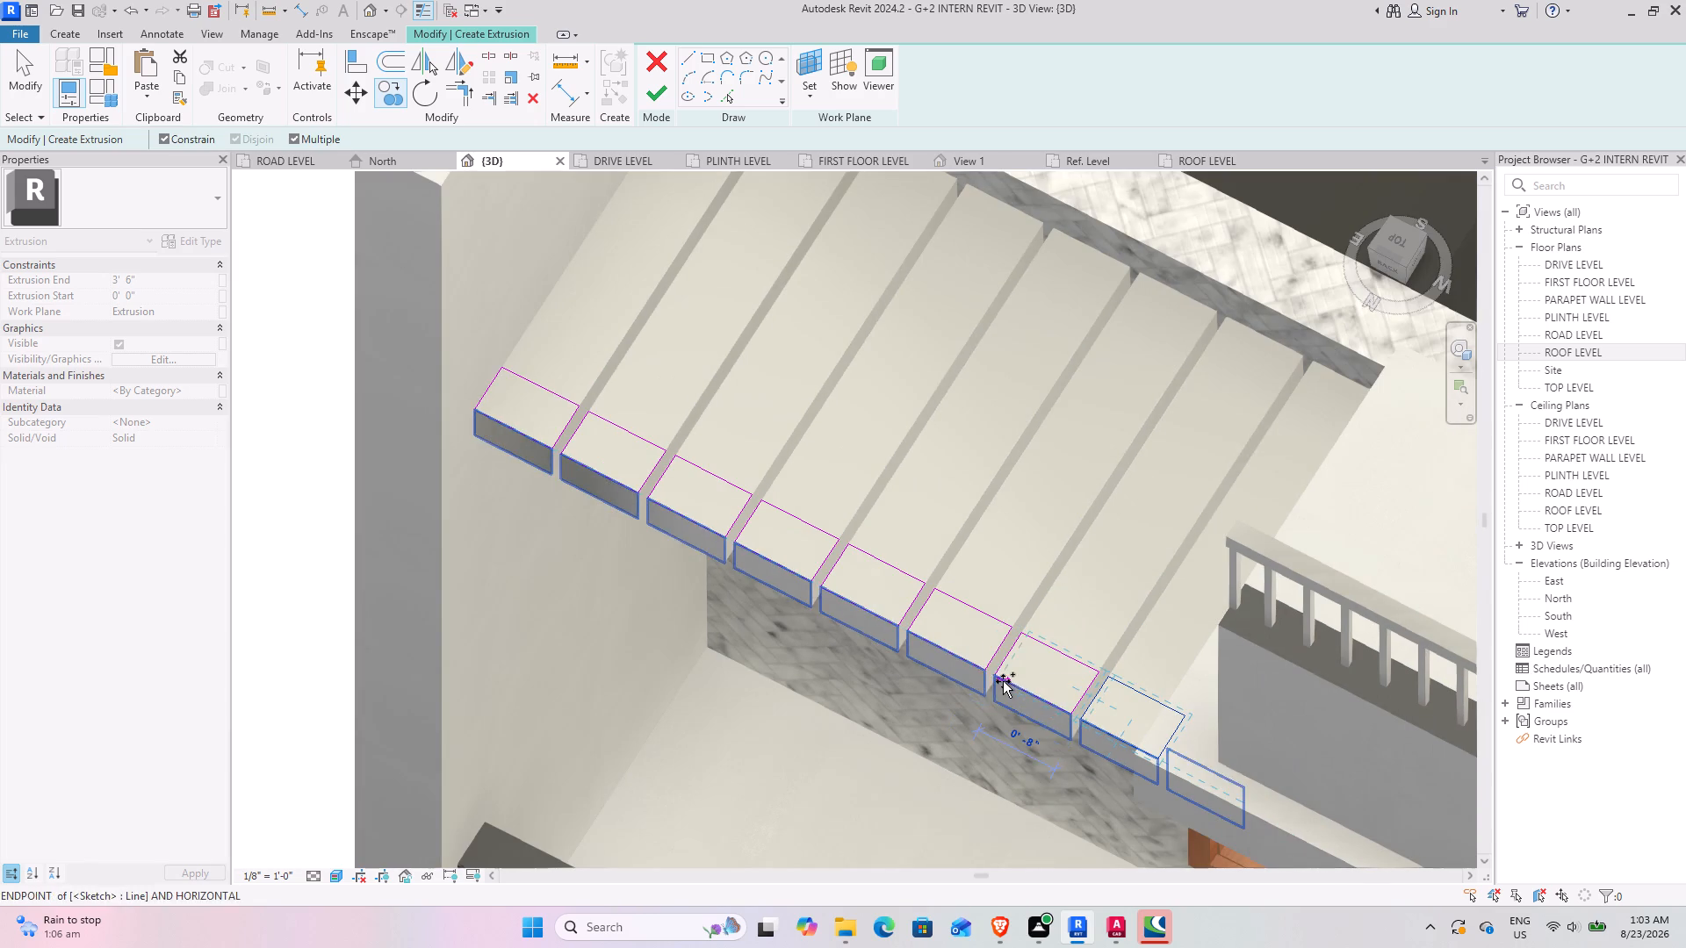
{"action": "middle_click_drag", "start_coordinate": [976, 692], "coordinate": [1094, 540], "text": "shift"}
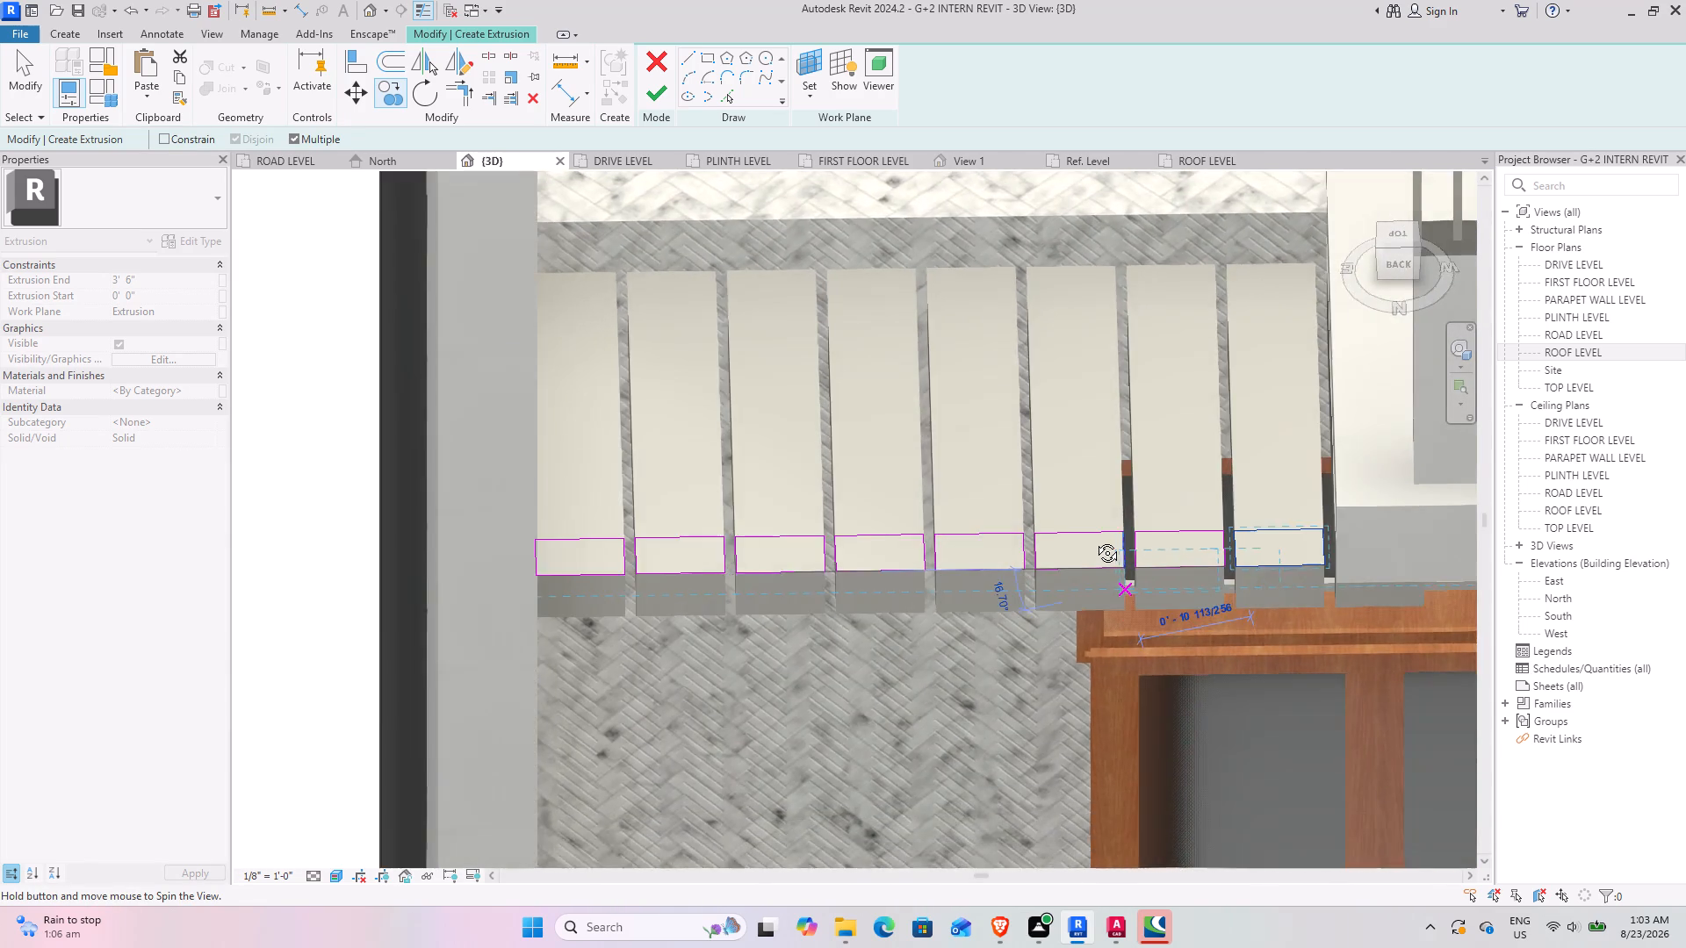
{"action": "middle_click_drag", "start_coordinate": [1094, 540], "coordinate": [1019, 595], "text": "shift"}
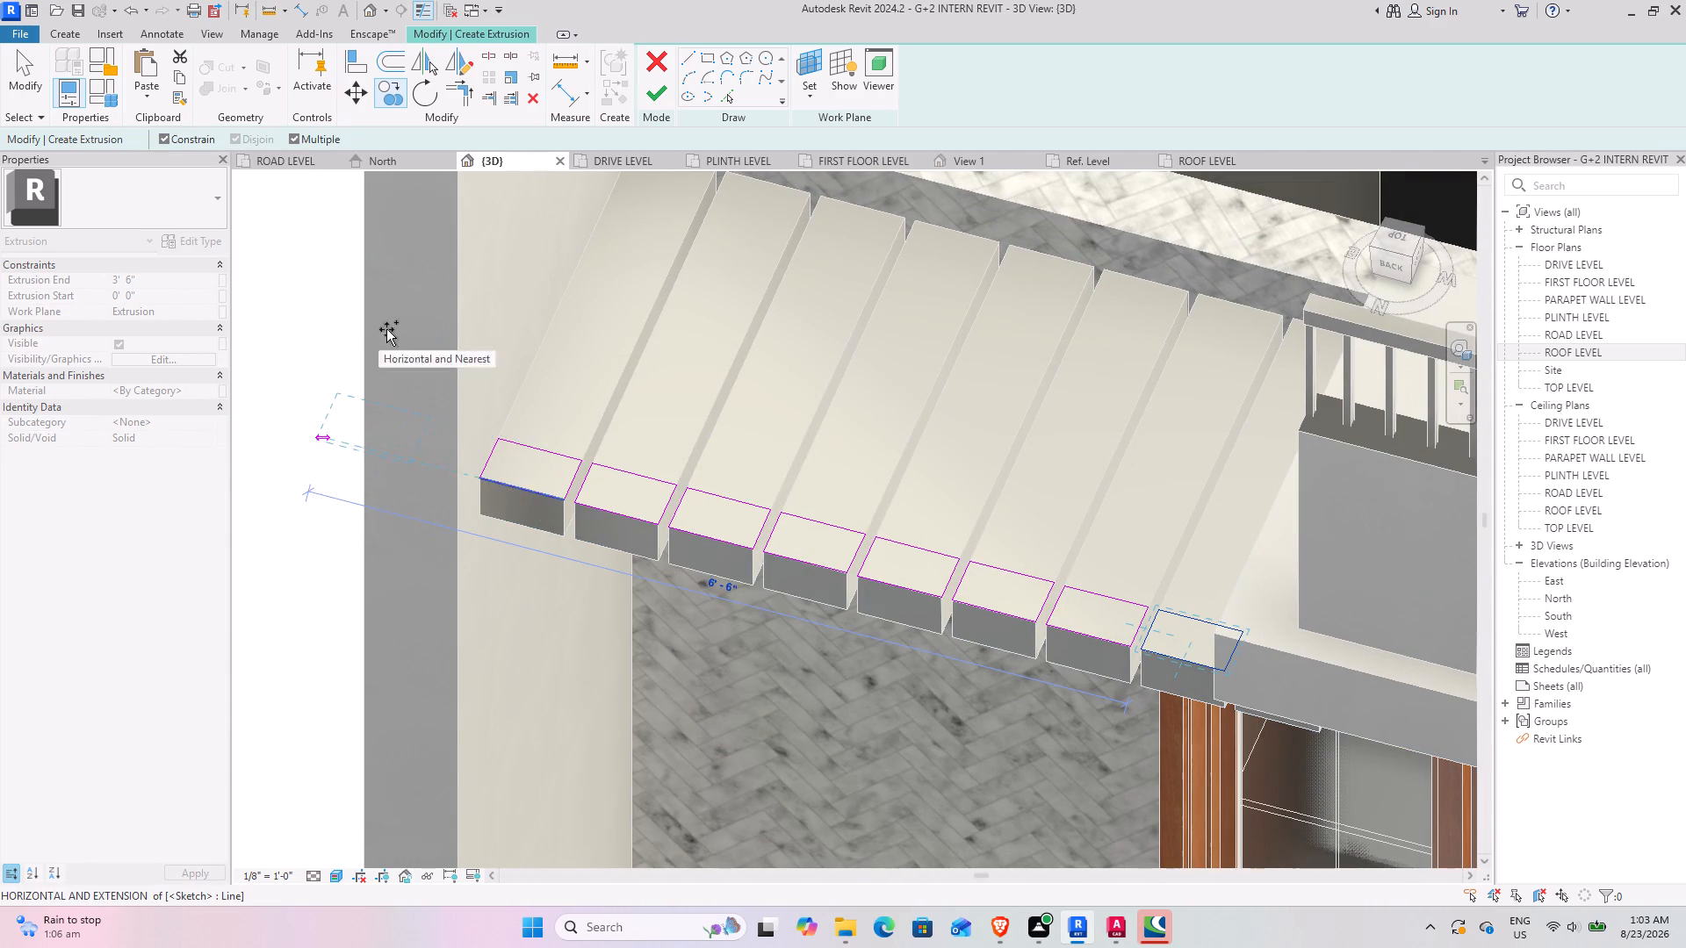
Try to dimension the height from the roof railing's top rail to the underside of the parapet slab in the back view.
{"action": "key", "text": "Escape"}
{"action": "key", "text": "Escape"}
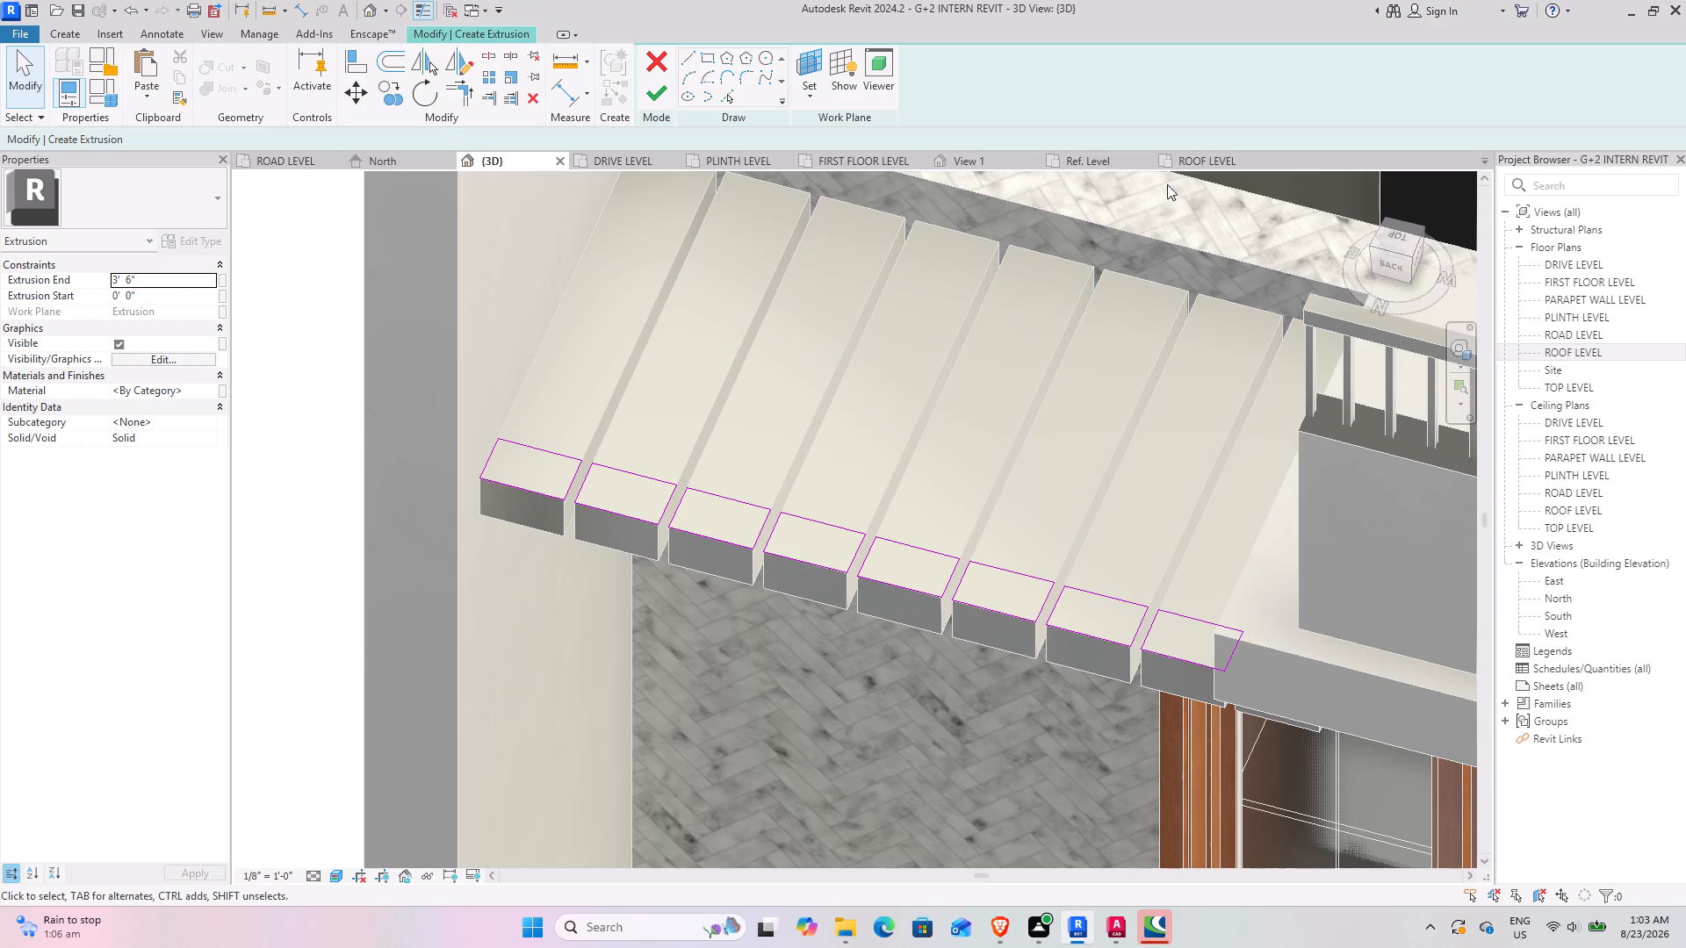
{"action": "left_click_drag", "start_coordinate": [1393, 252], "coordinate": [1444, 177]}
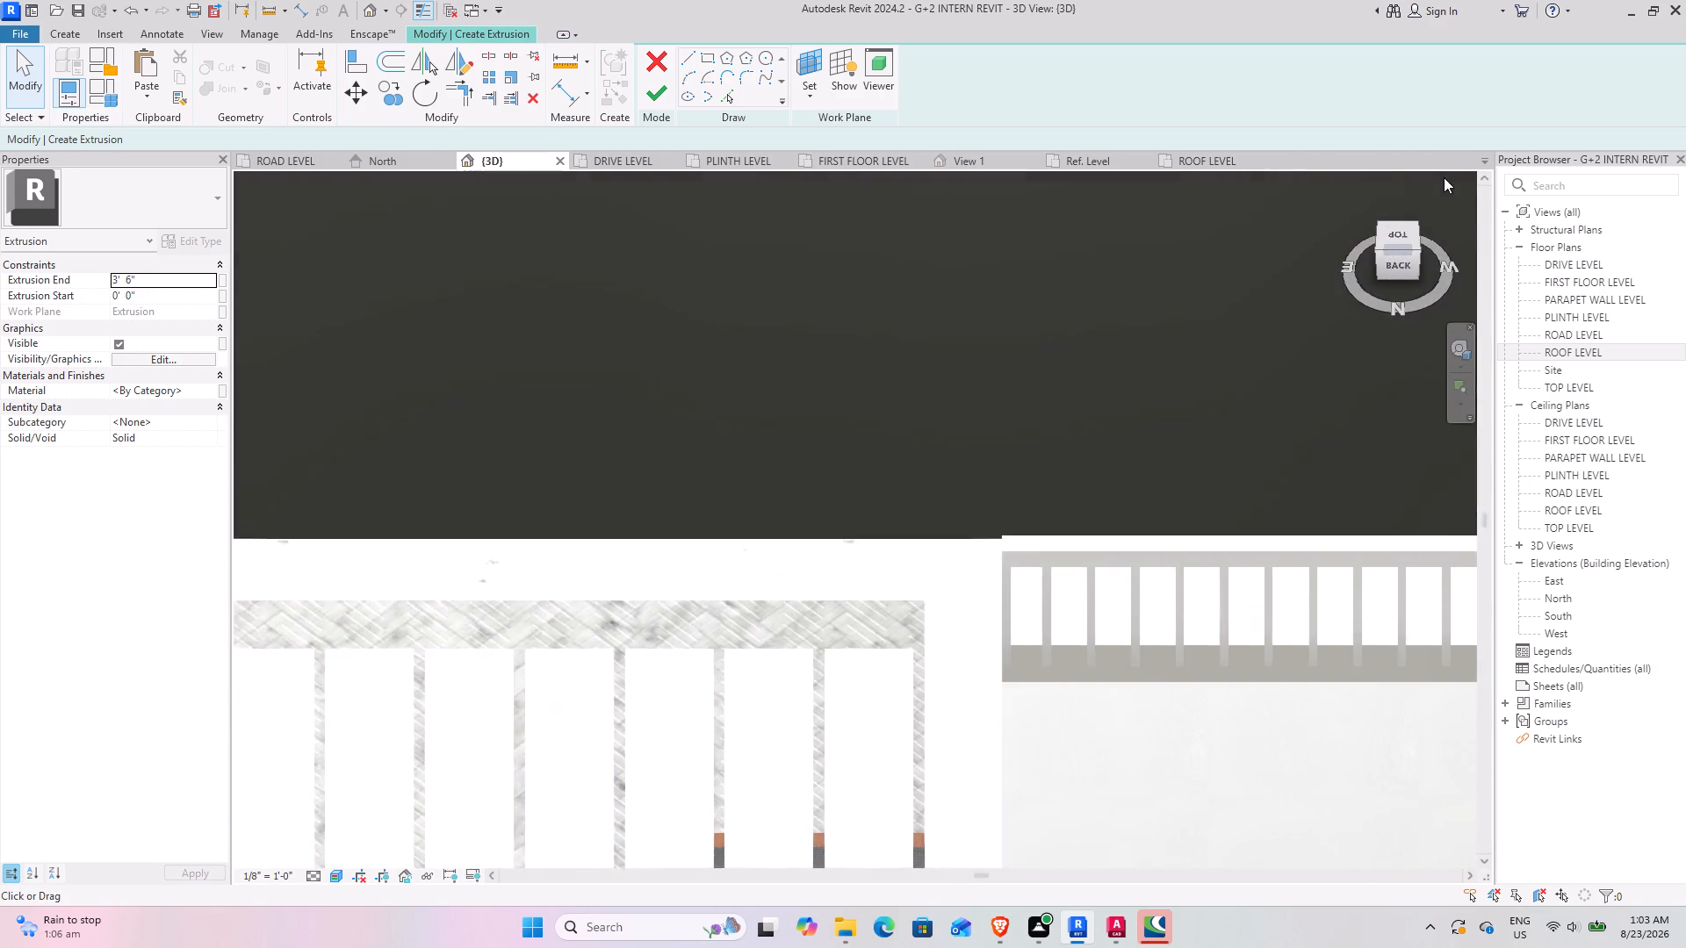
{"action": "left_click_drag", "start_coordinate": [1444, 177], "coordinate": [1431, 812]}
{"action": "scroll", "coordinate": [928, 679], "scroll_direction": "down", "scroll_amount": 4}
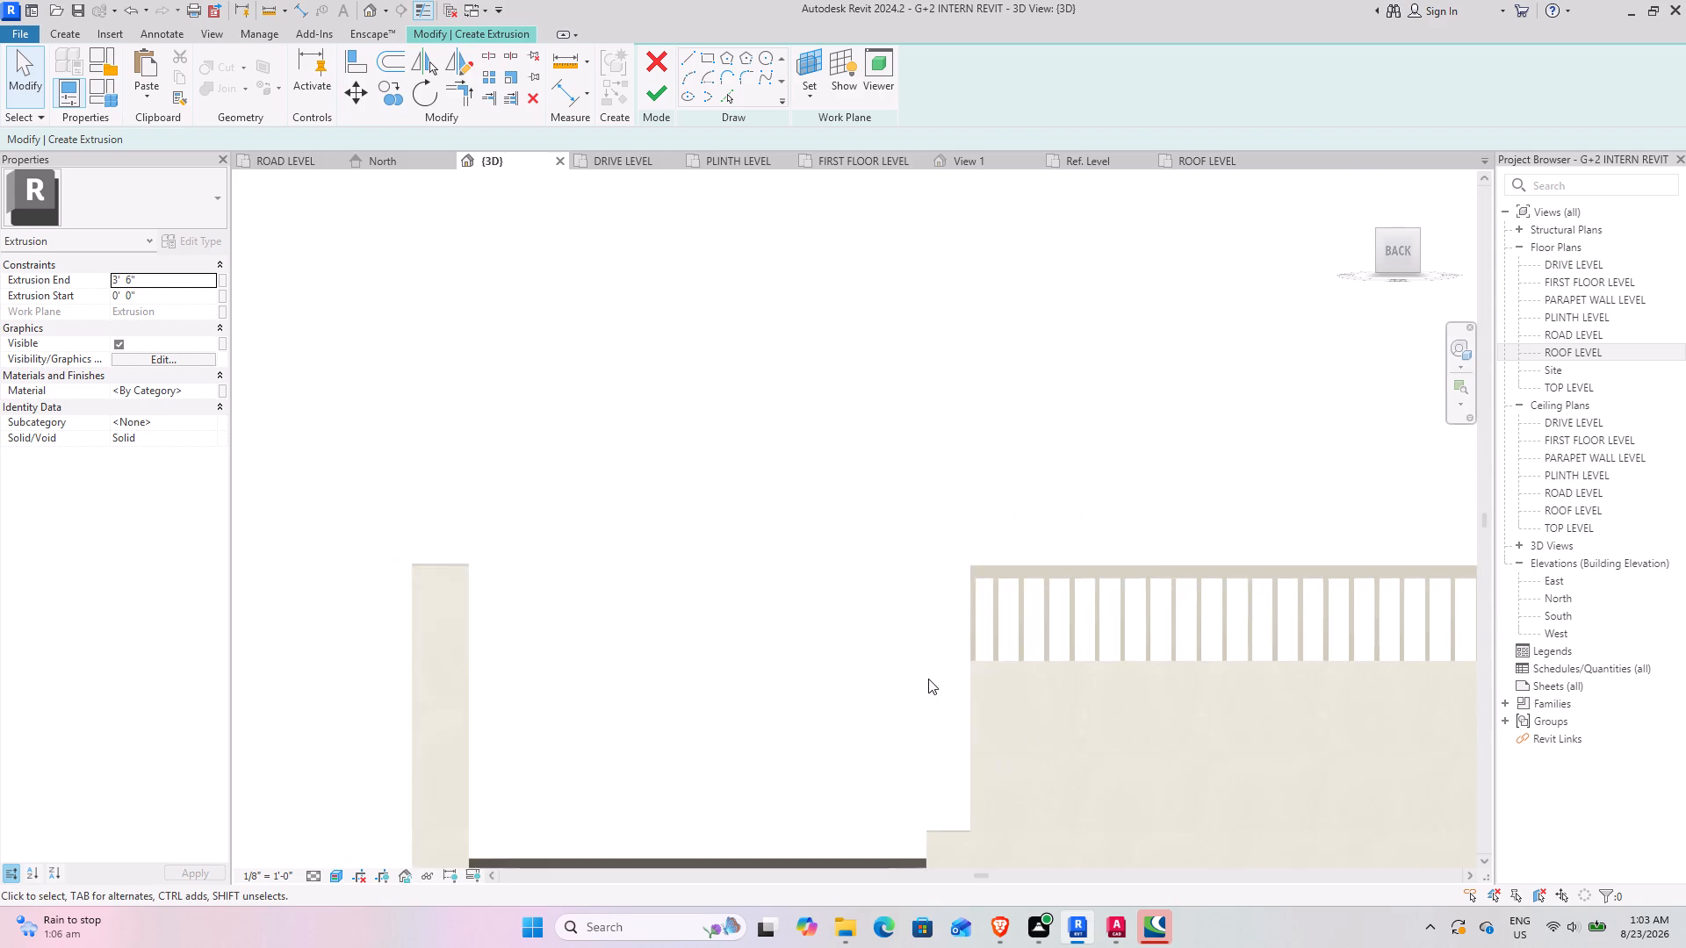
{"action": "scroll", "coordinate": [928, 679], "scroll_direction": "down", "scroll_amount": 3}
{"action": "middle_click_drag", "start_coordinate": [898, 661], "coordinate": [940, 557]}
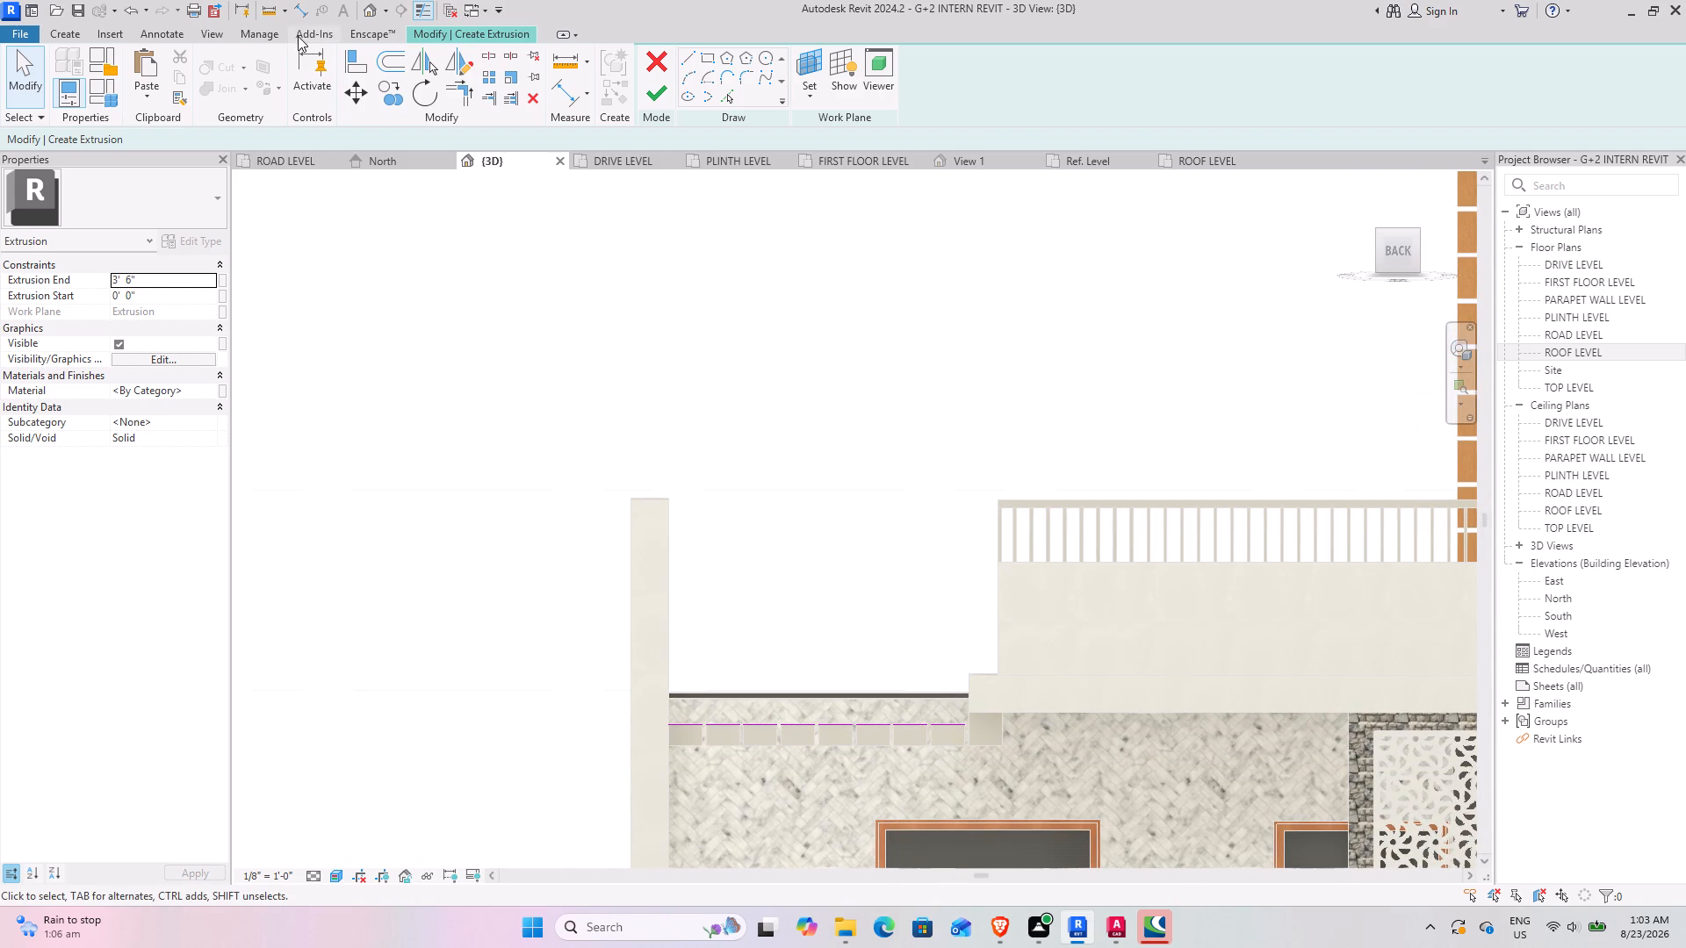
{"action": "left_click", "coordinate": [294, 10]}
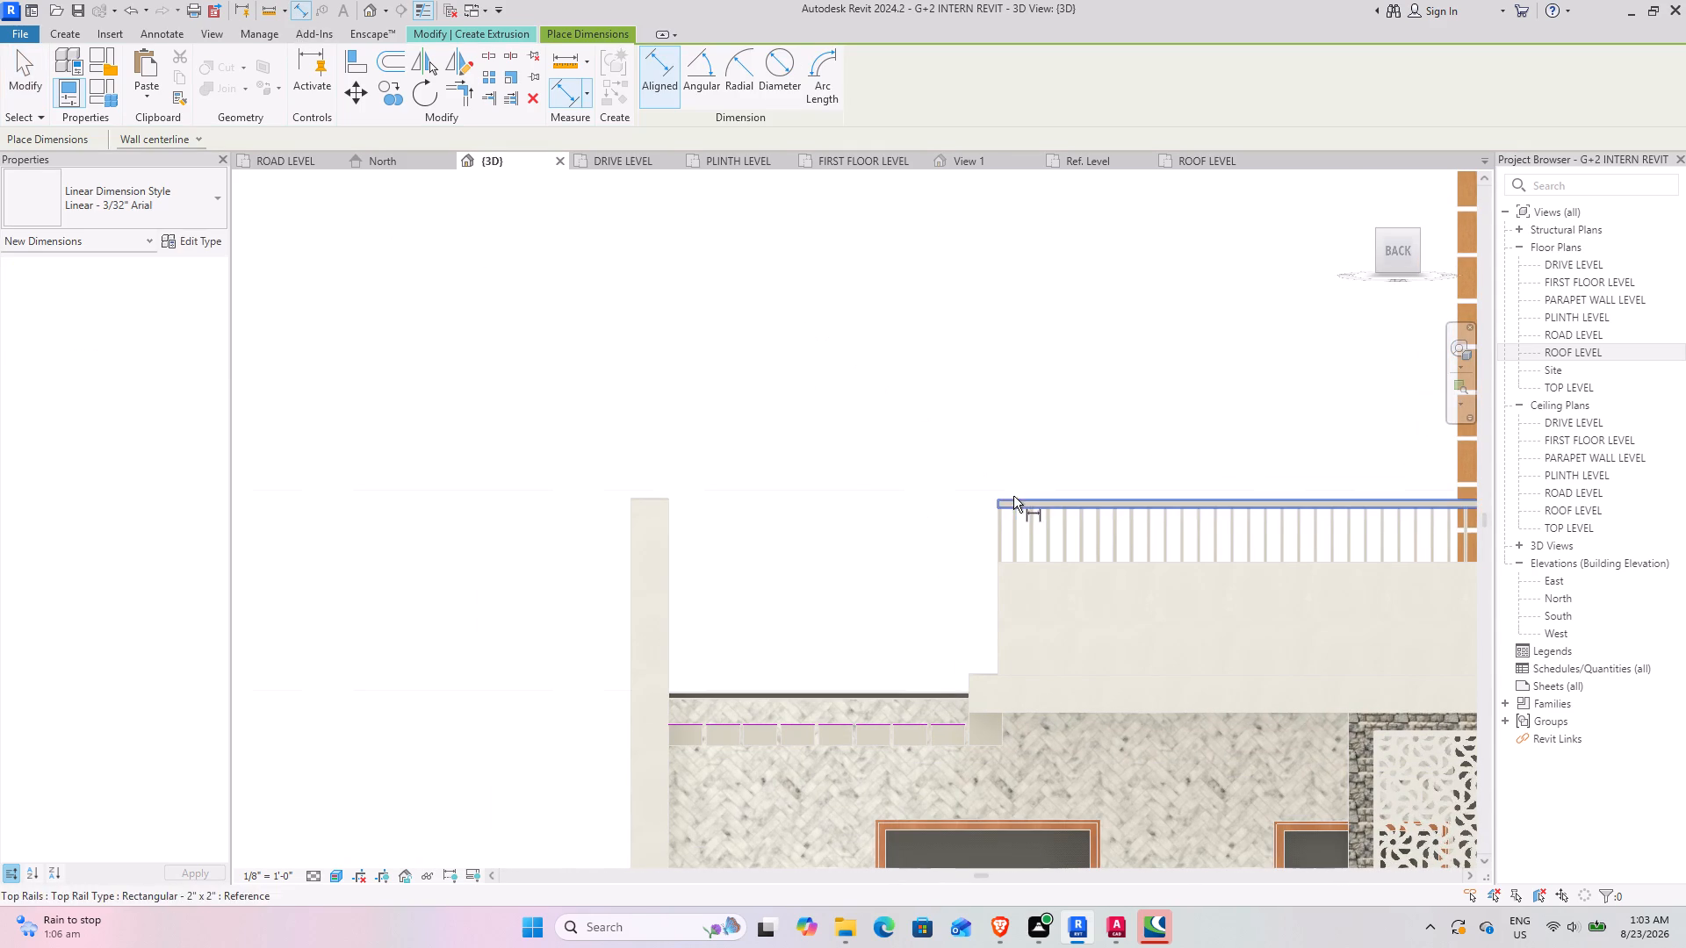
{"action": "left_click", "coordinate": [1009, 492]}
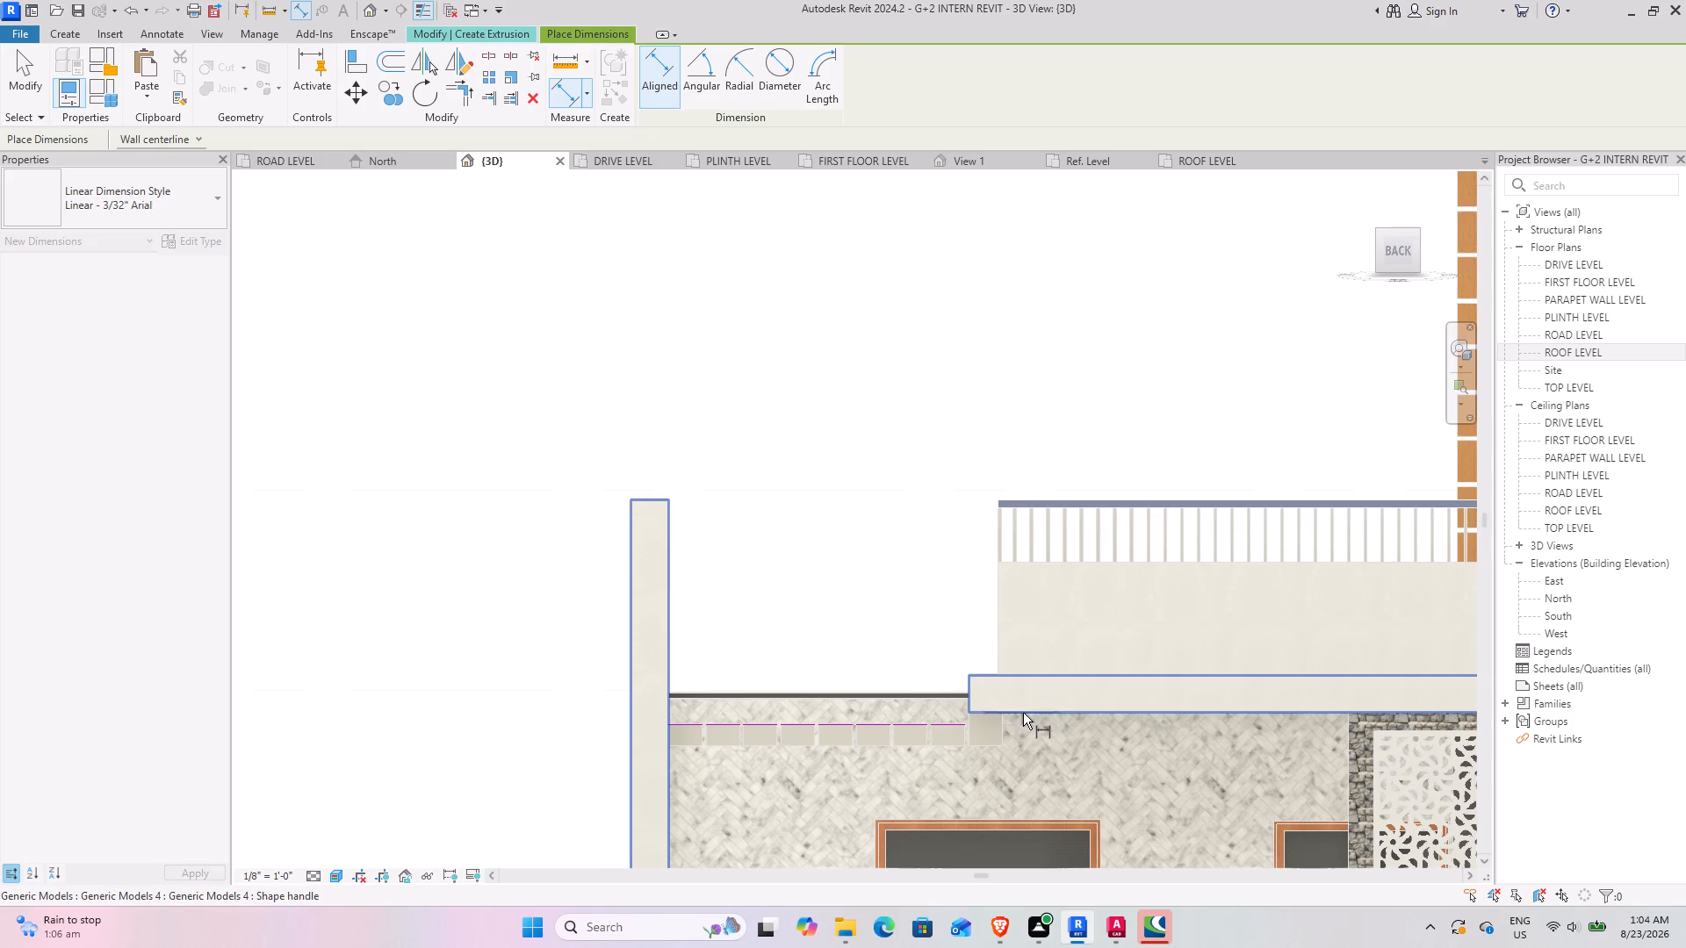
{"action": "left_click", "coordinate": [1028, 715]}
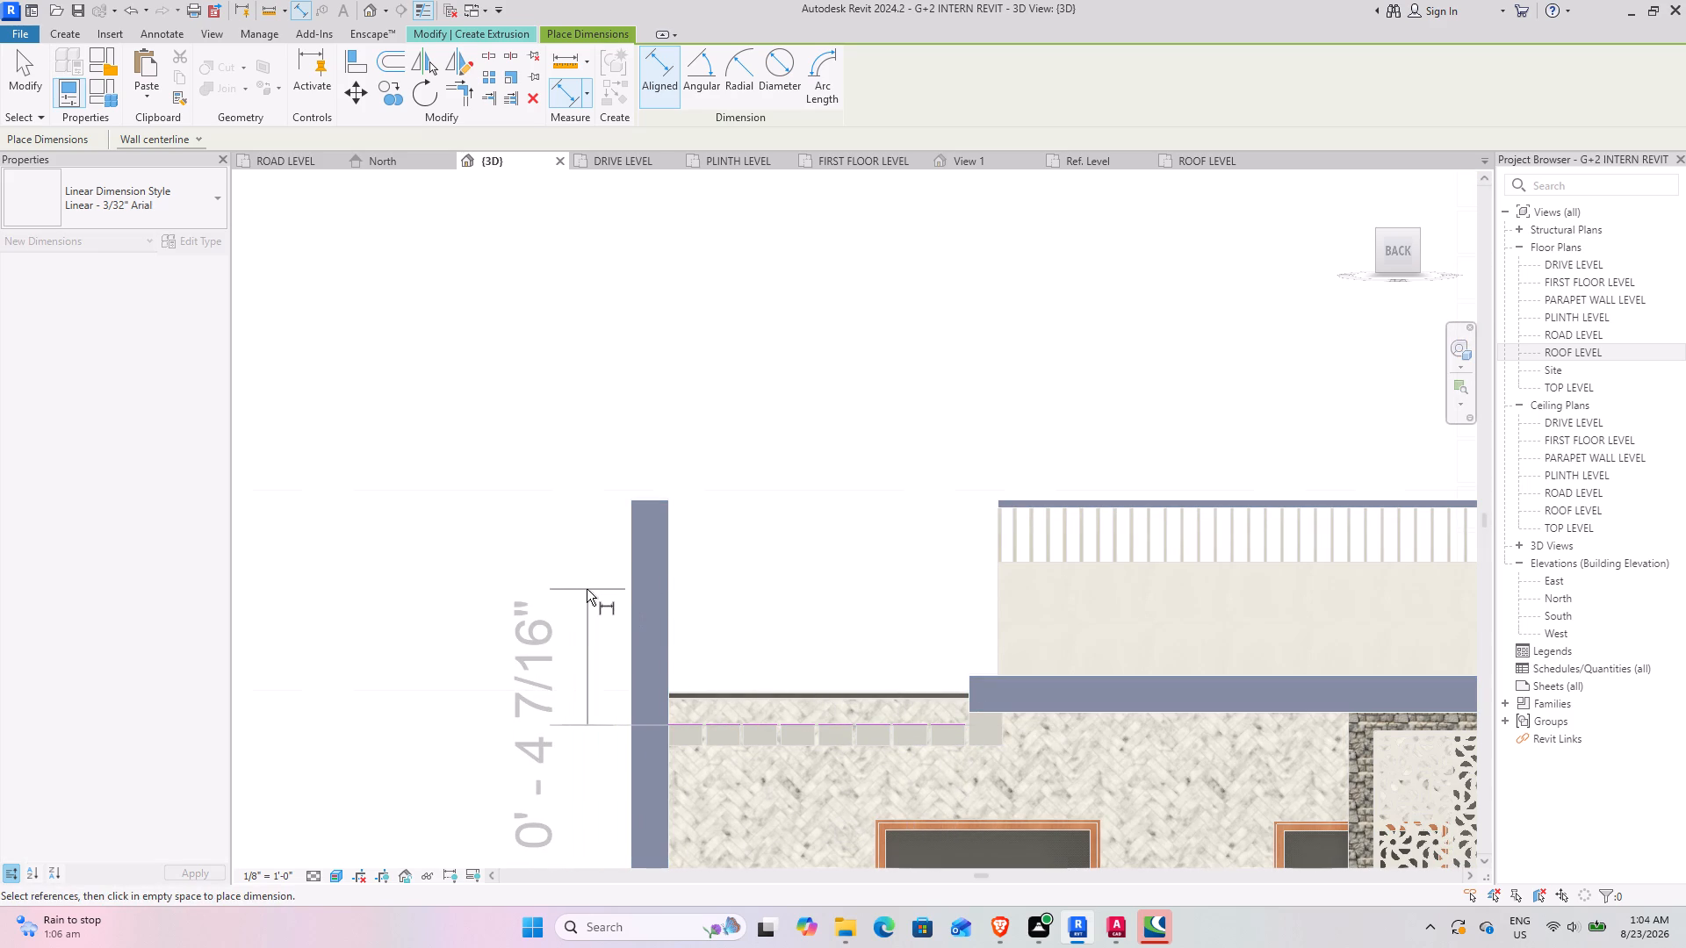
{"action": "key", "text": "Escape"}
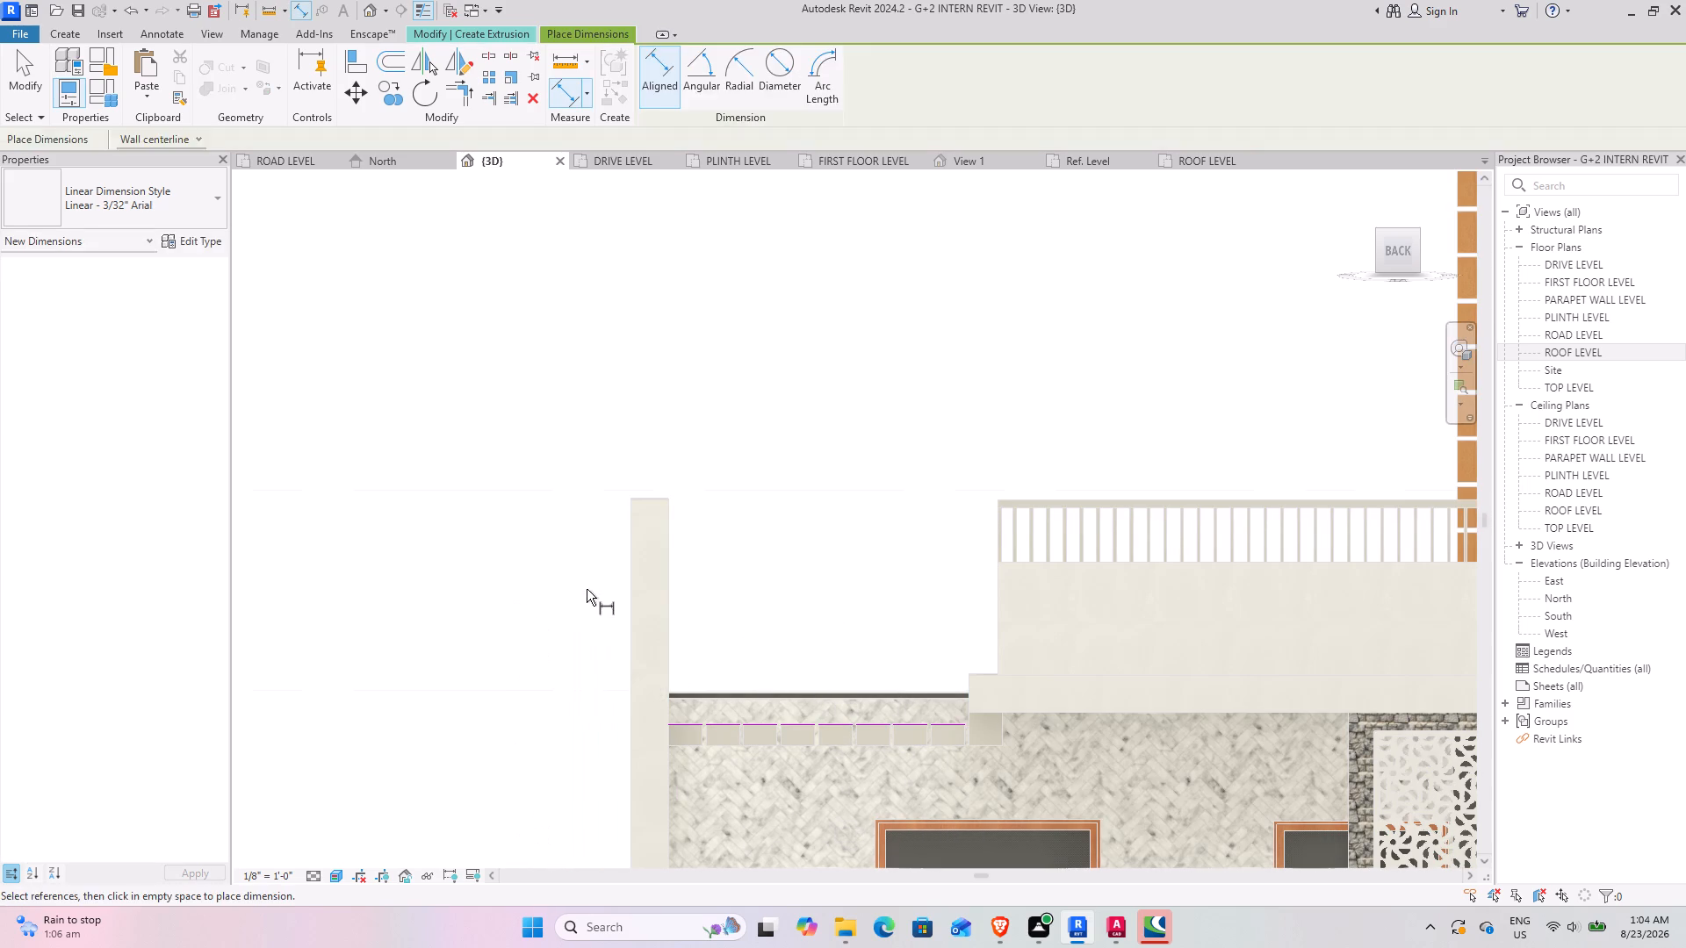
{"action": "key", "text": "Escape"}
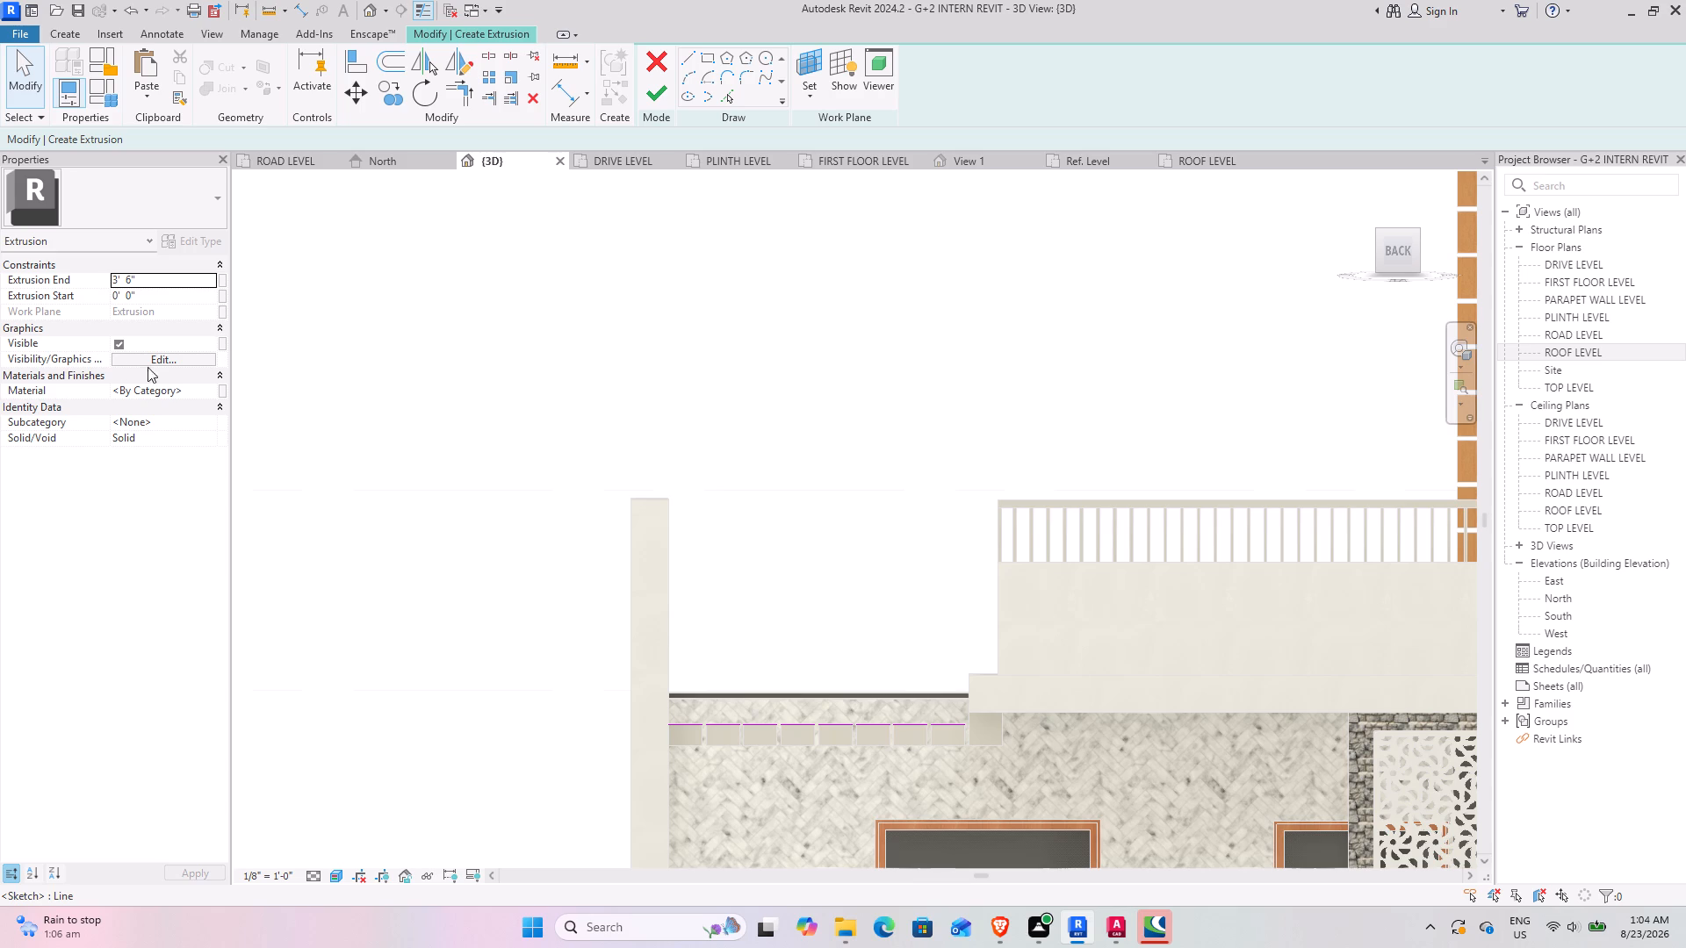
Set the new extrusion's end to 5' and finish its sketch to form the vertical slats.
{"action": "left_click", "coordinate": [150, 281]}
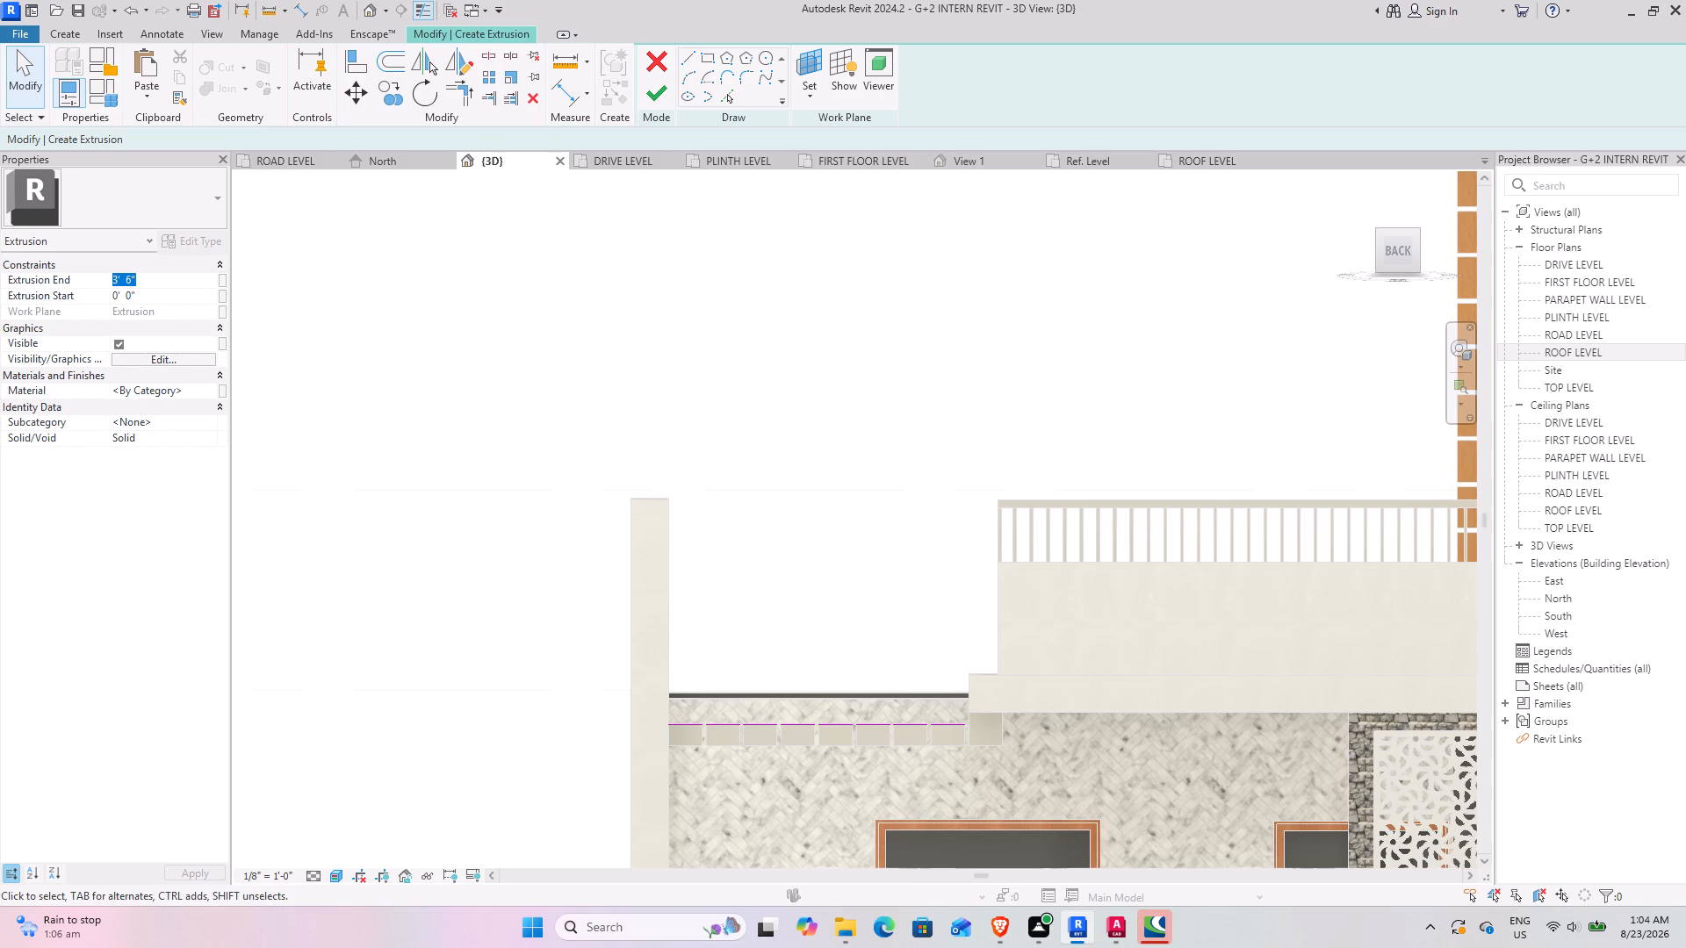
{"action": "type", "text": "5'"}
{"action": "key", "text": "Return"}
{"action": "left_click", "coordinate": [662, 99]}
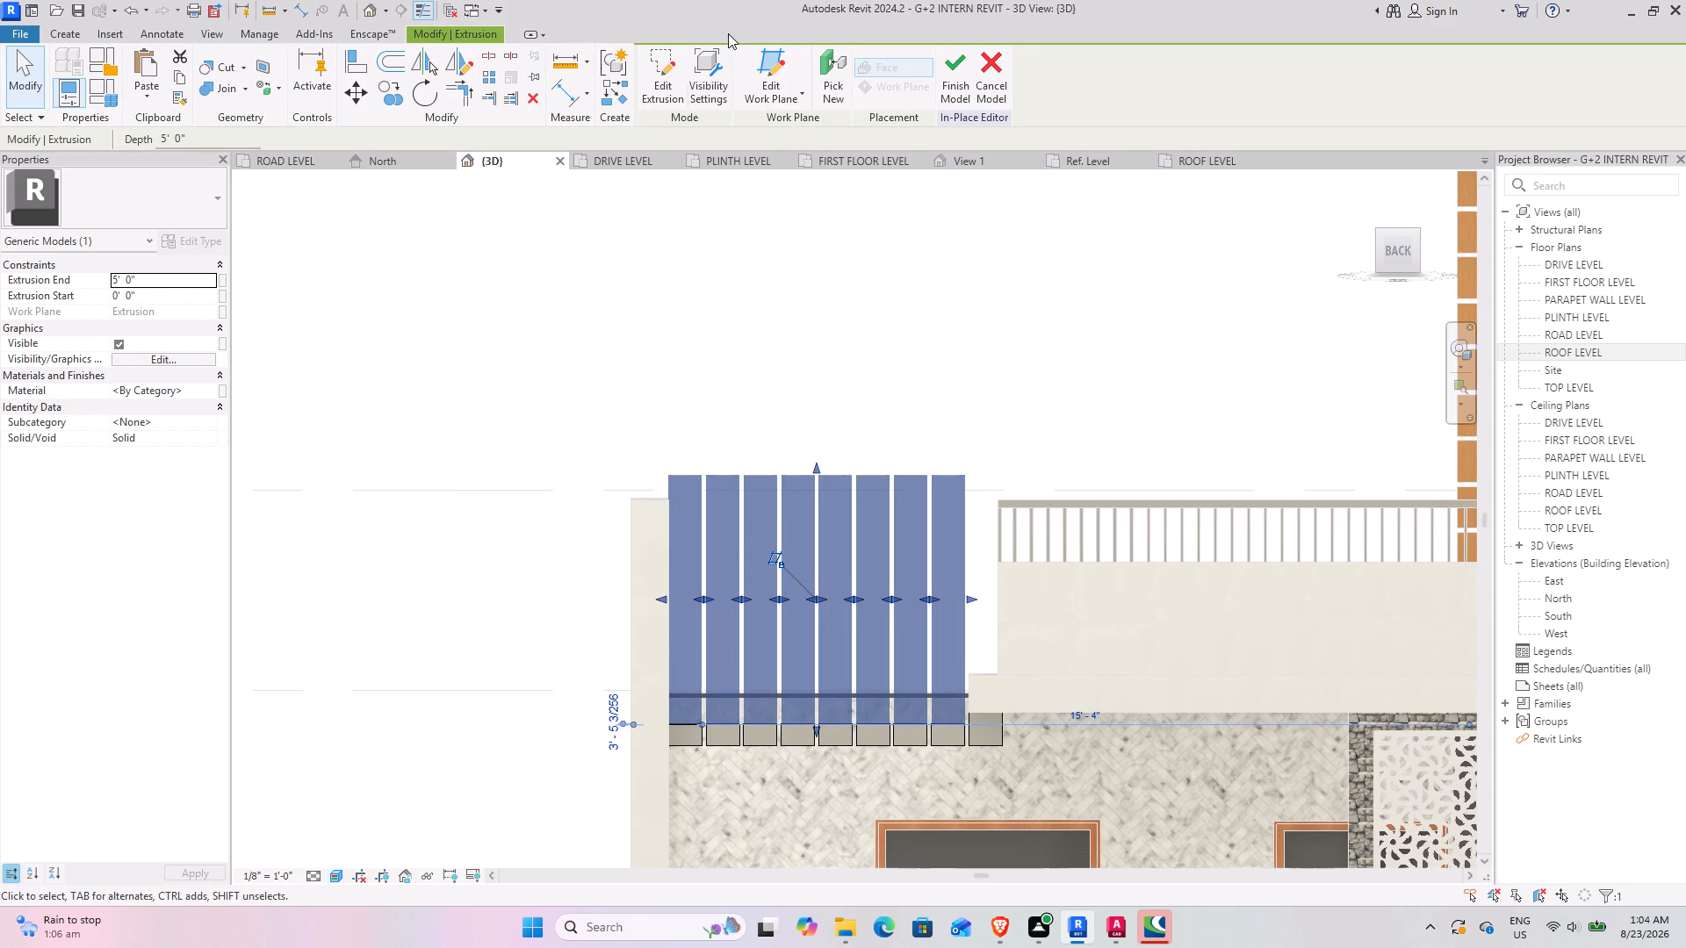
Edit the vertical slats' sketch, copy the eighth rectangle 0' 9" onto the ninth slat's outer end, and finish the sketch.
{"action": "left_click", "coordinate": [661, 83]}
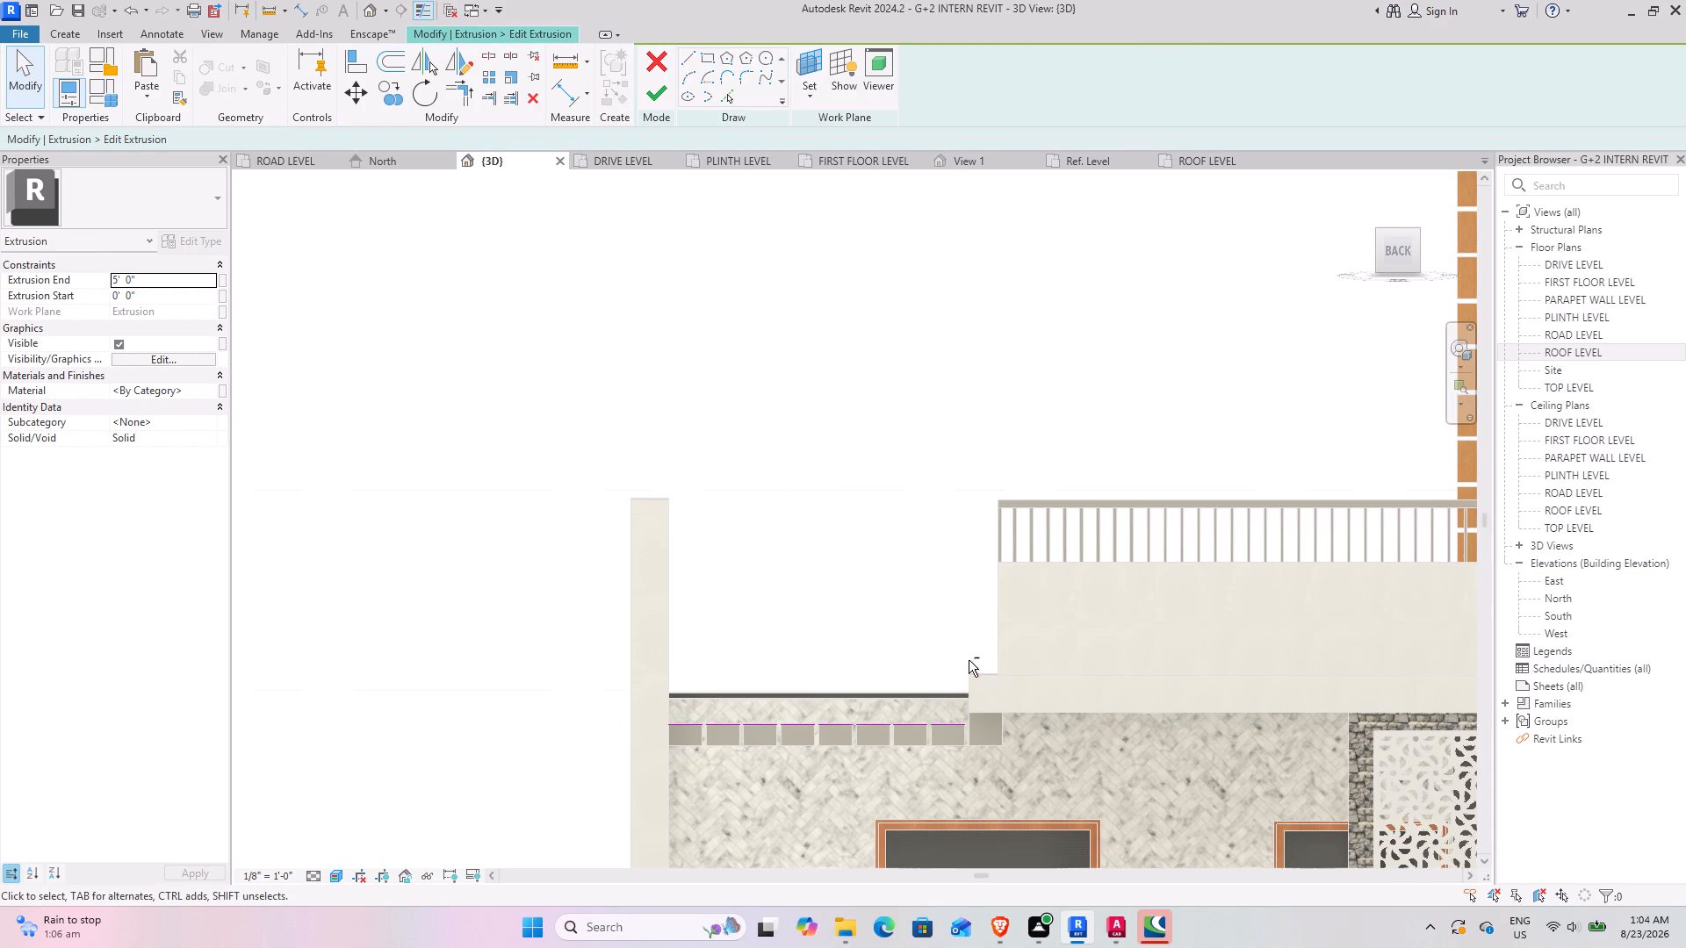
{"action": "middle_click_drag", "start_coordinate": [969, 660], "coordinate": [963, 815], "text": "shift"}
{"action": "middle_click_drag", "start_coordinate": [997, 713], "coordinate": [891, 746], "text": "shift"}
{"action": "scroll", "coordinate": [1169, 523], "scroll_direction": "up", "scroll_amount": 2}
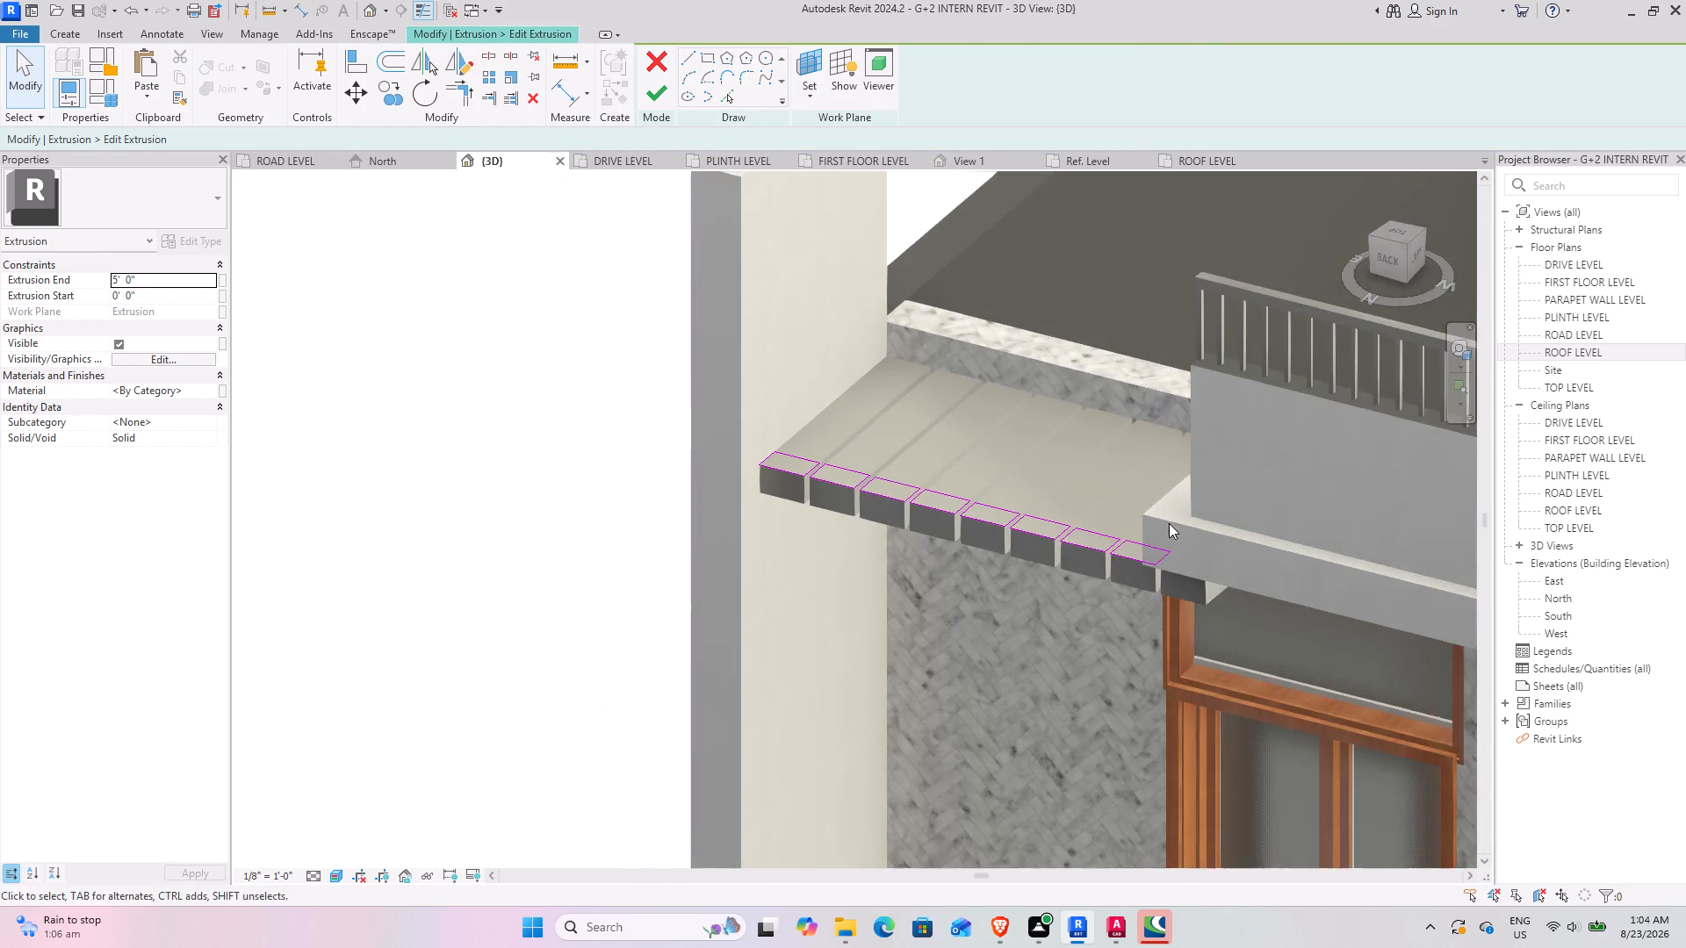
{"action": "scroll", "coordinate": [1169, 523], "scroll_direction": "up", "scroll_amount": 7}
{"action": "middle_click_drag", "start_coordinate": [1061, 599], "coordinate": [1113, 604], "text": "shift"}
{"action": "middle_click_drag", "start_coordinate": [1063, 636], "coordinate": [1076, 628]}
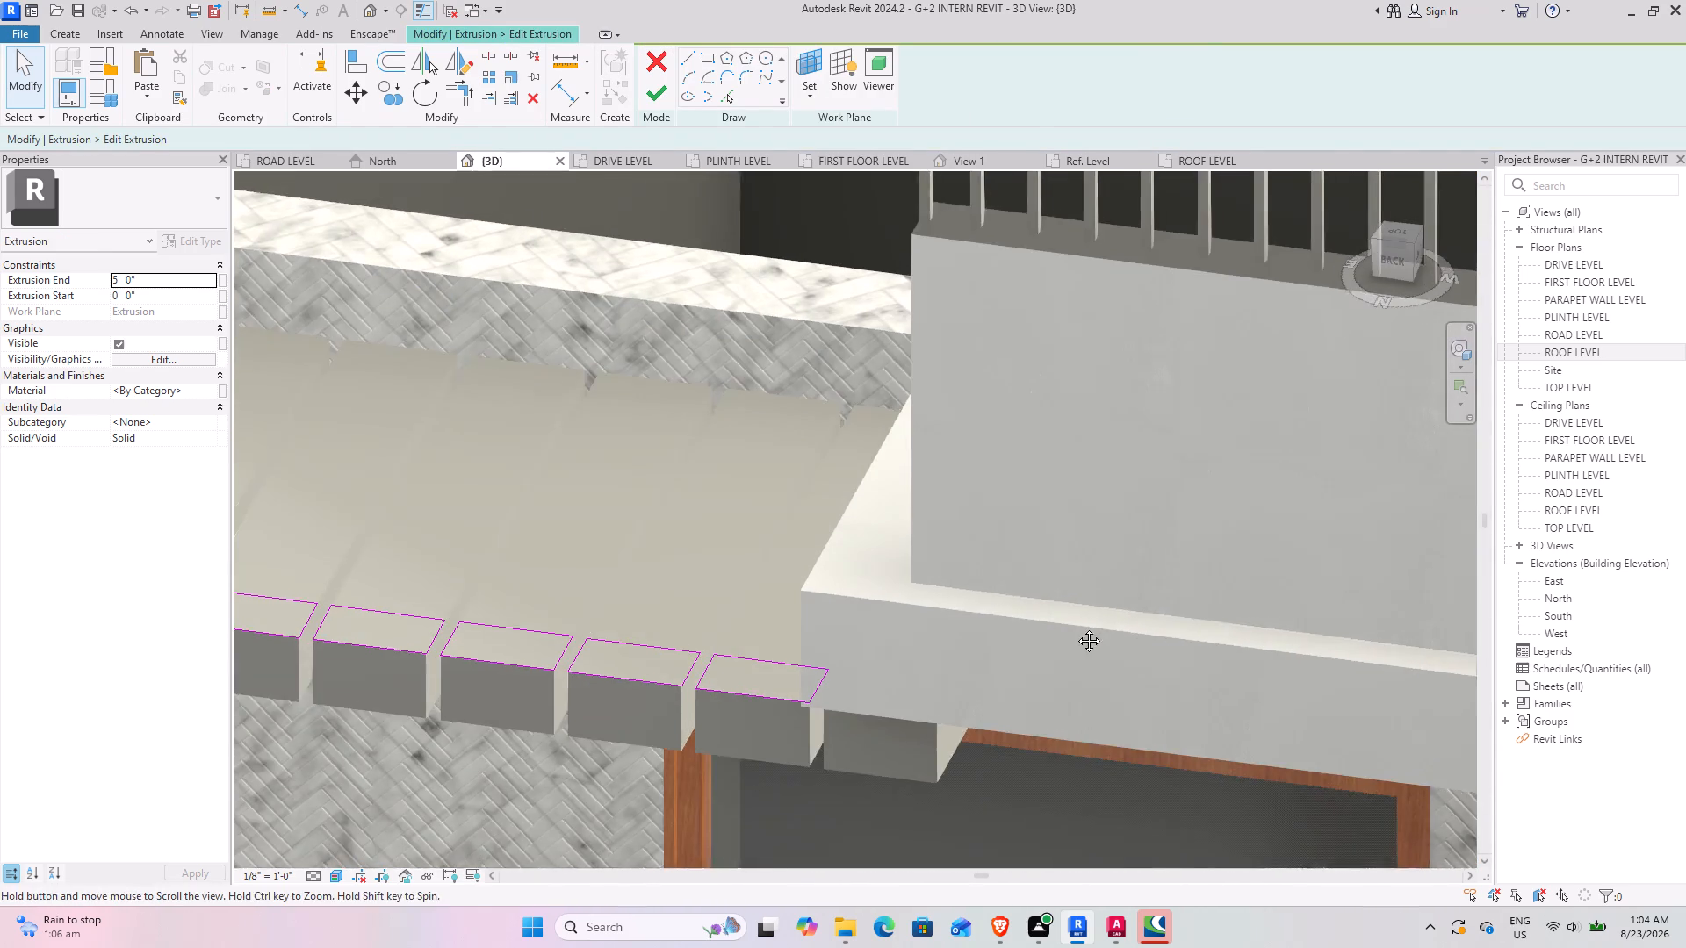
{"action": "middle_click_drag", "start_coordinate": [1076, 628], "coordinate": [1111, 597]}
{"action": "middle_click_drag", "start_coordinate": [969, 649], "coordinate": [978, 622], "text": "shift"}
{"action": "left_click_drag", "start_coordinate": [674, 635], "coordinate": [696, 726]}
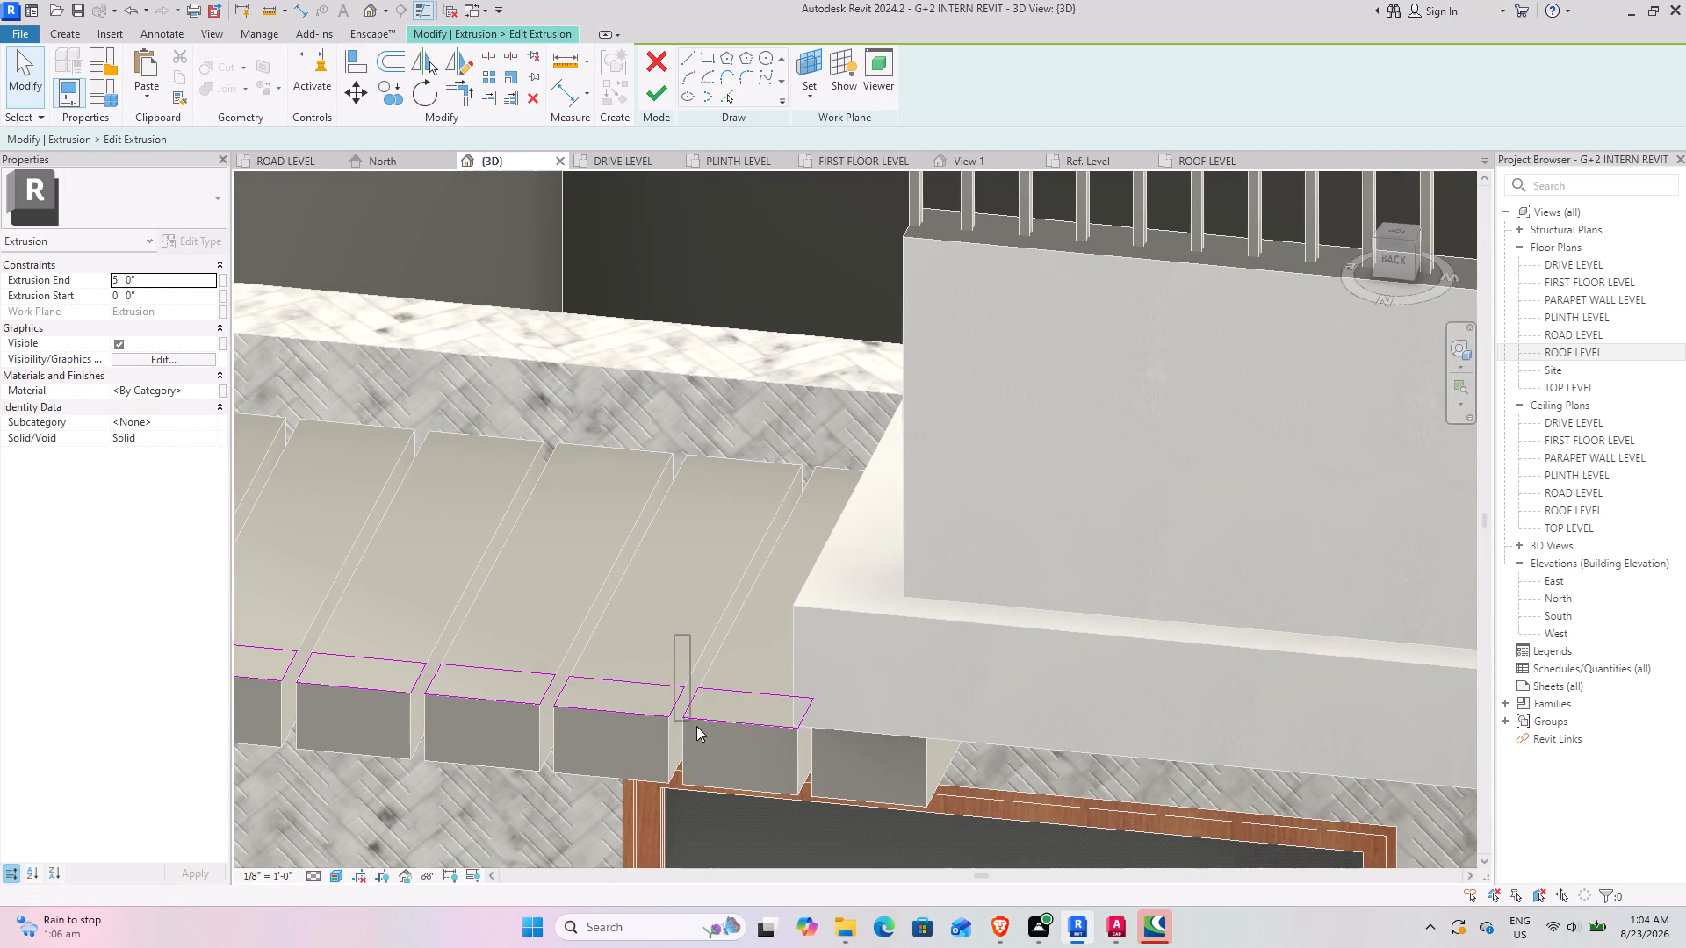
{"action": "left_click_drag", "start_coordinate": [696, 726], "coordinate": [834, 763]}
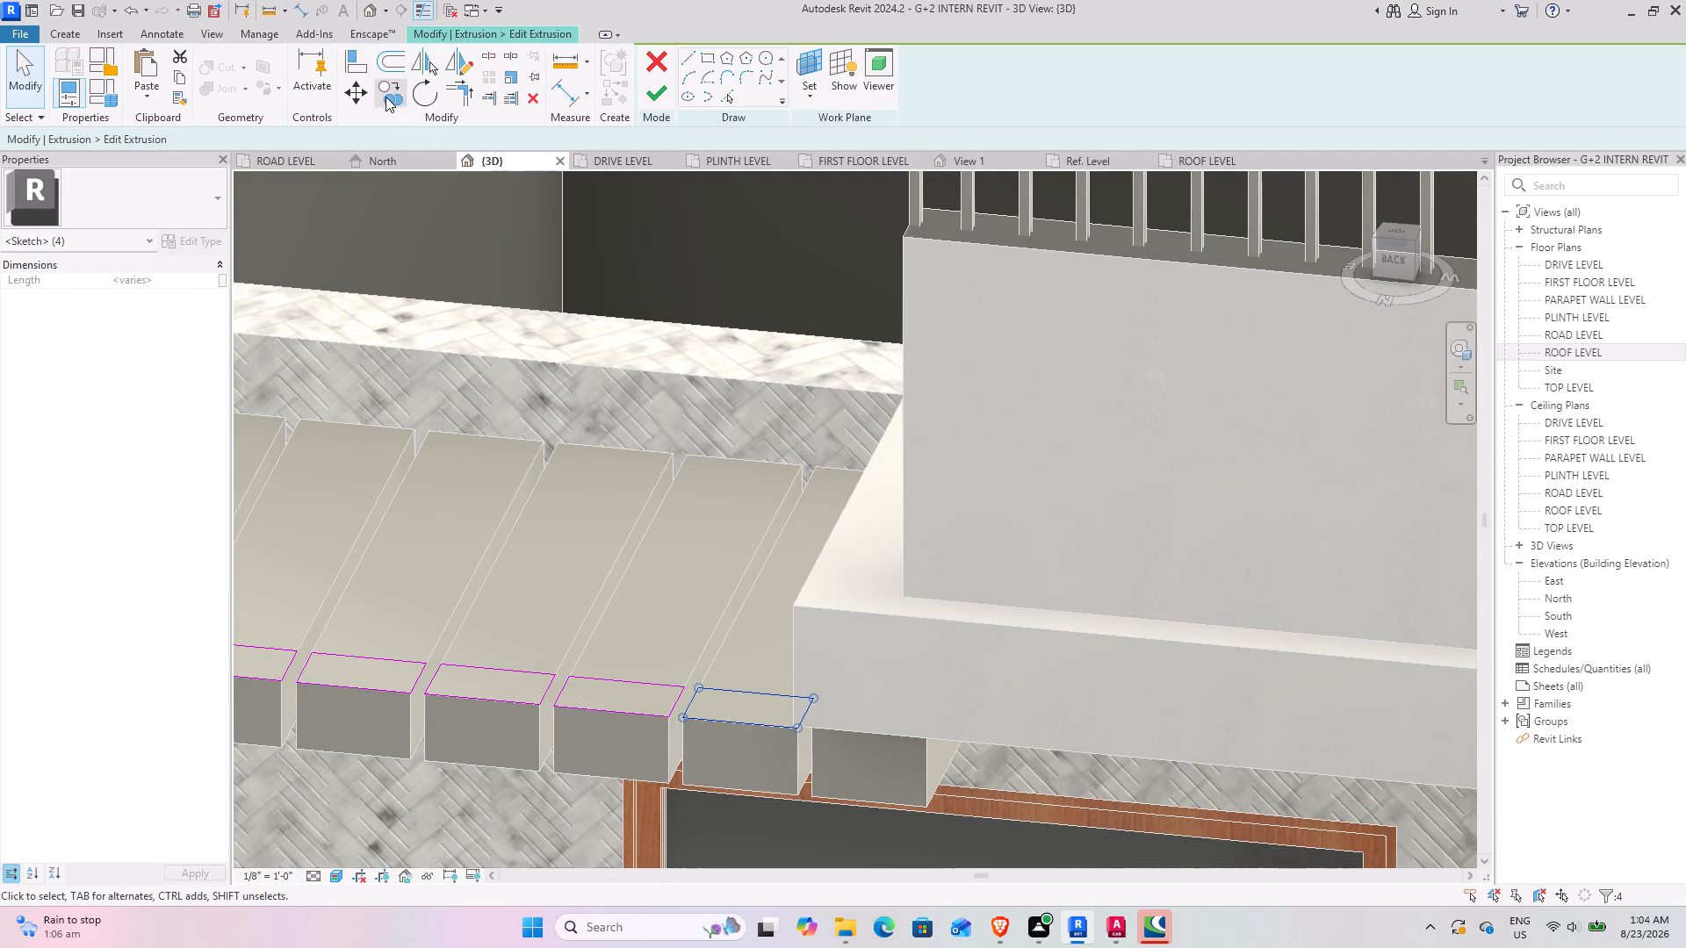
{"action": "left_click", "coordinate": [385, 97]}
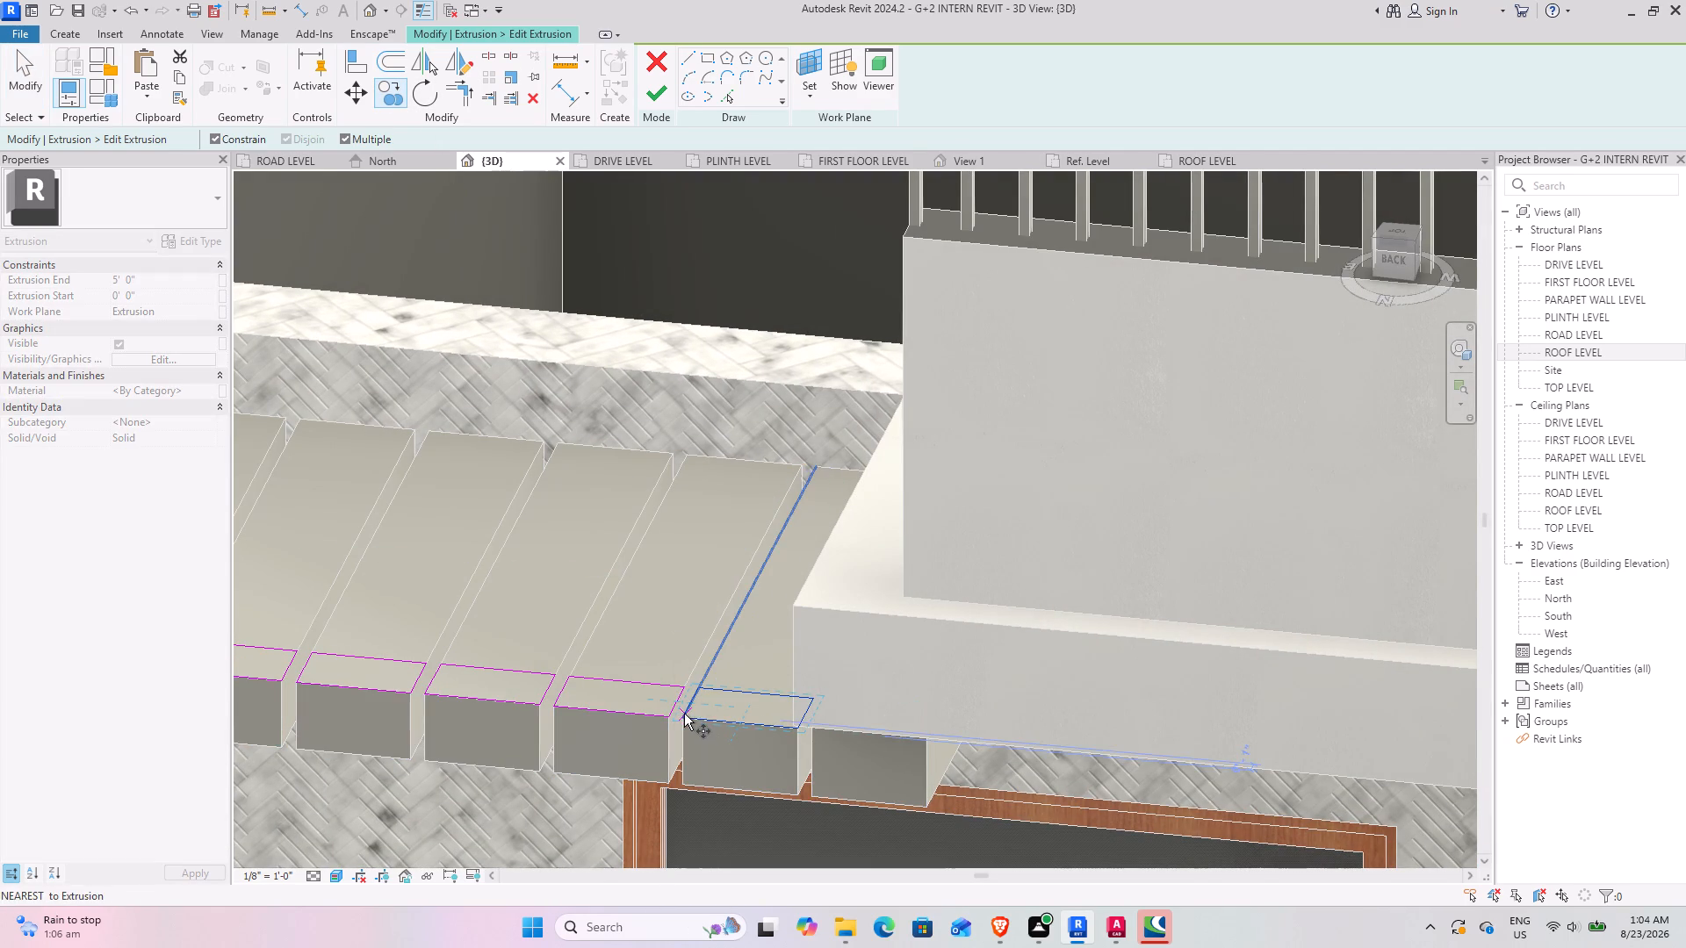
{"action": "left_click", "coordinate": [681, 718]}
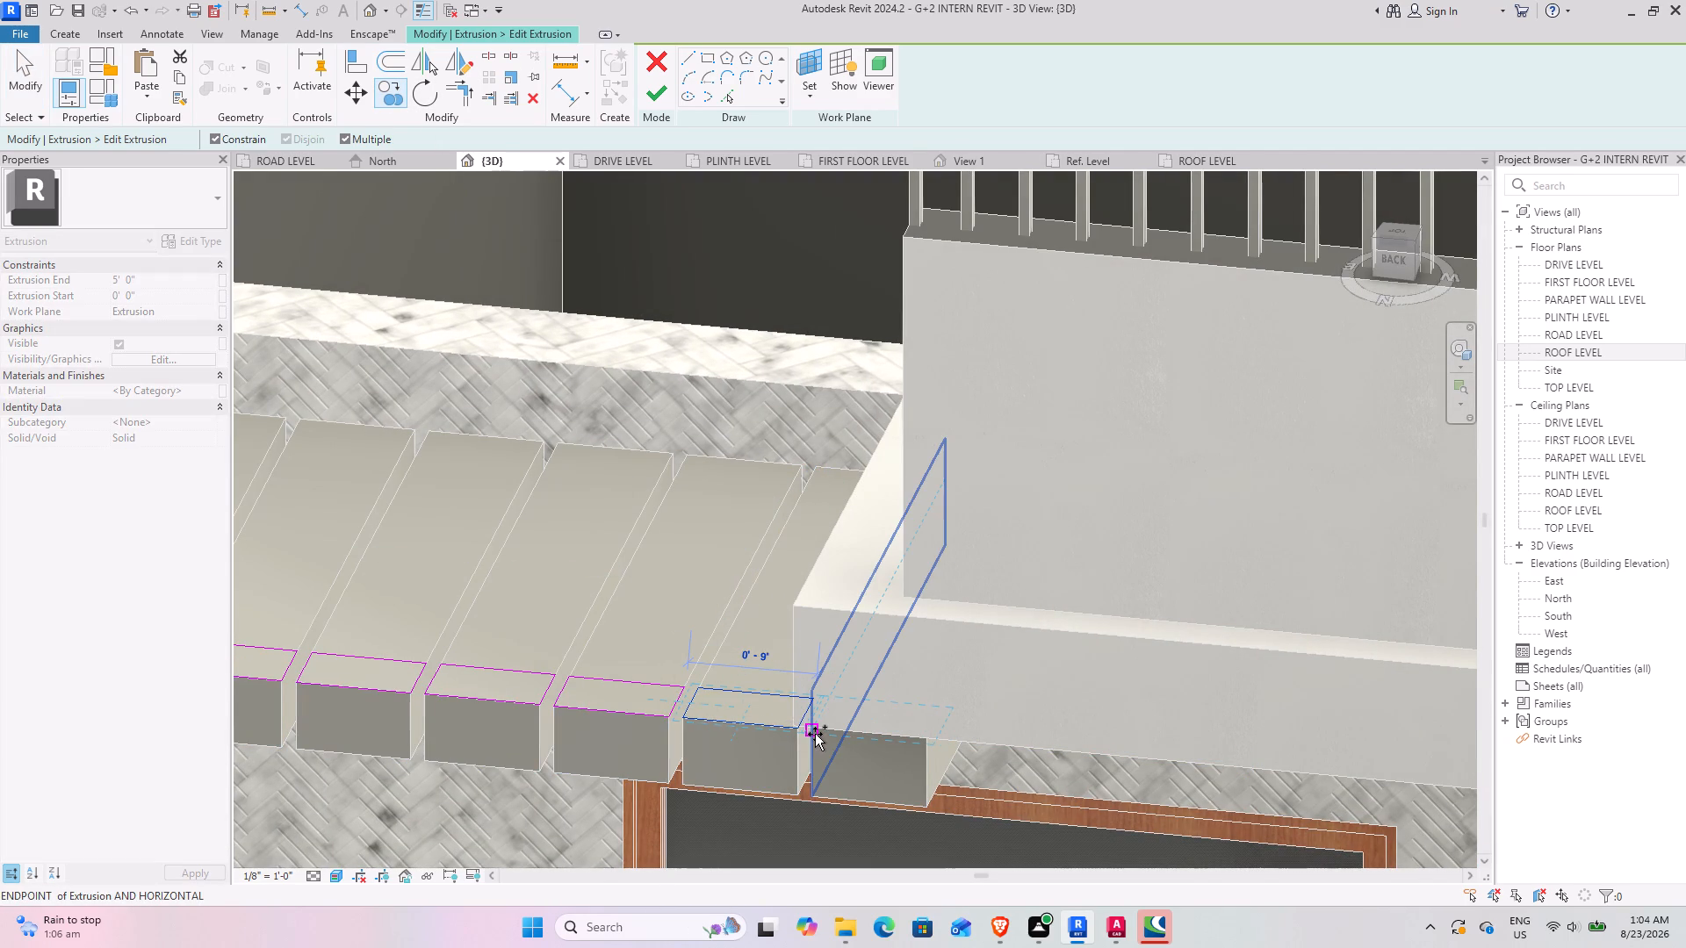
{"action": "left_click", "coordinate": [818, 734]}
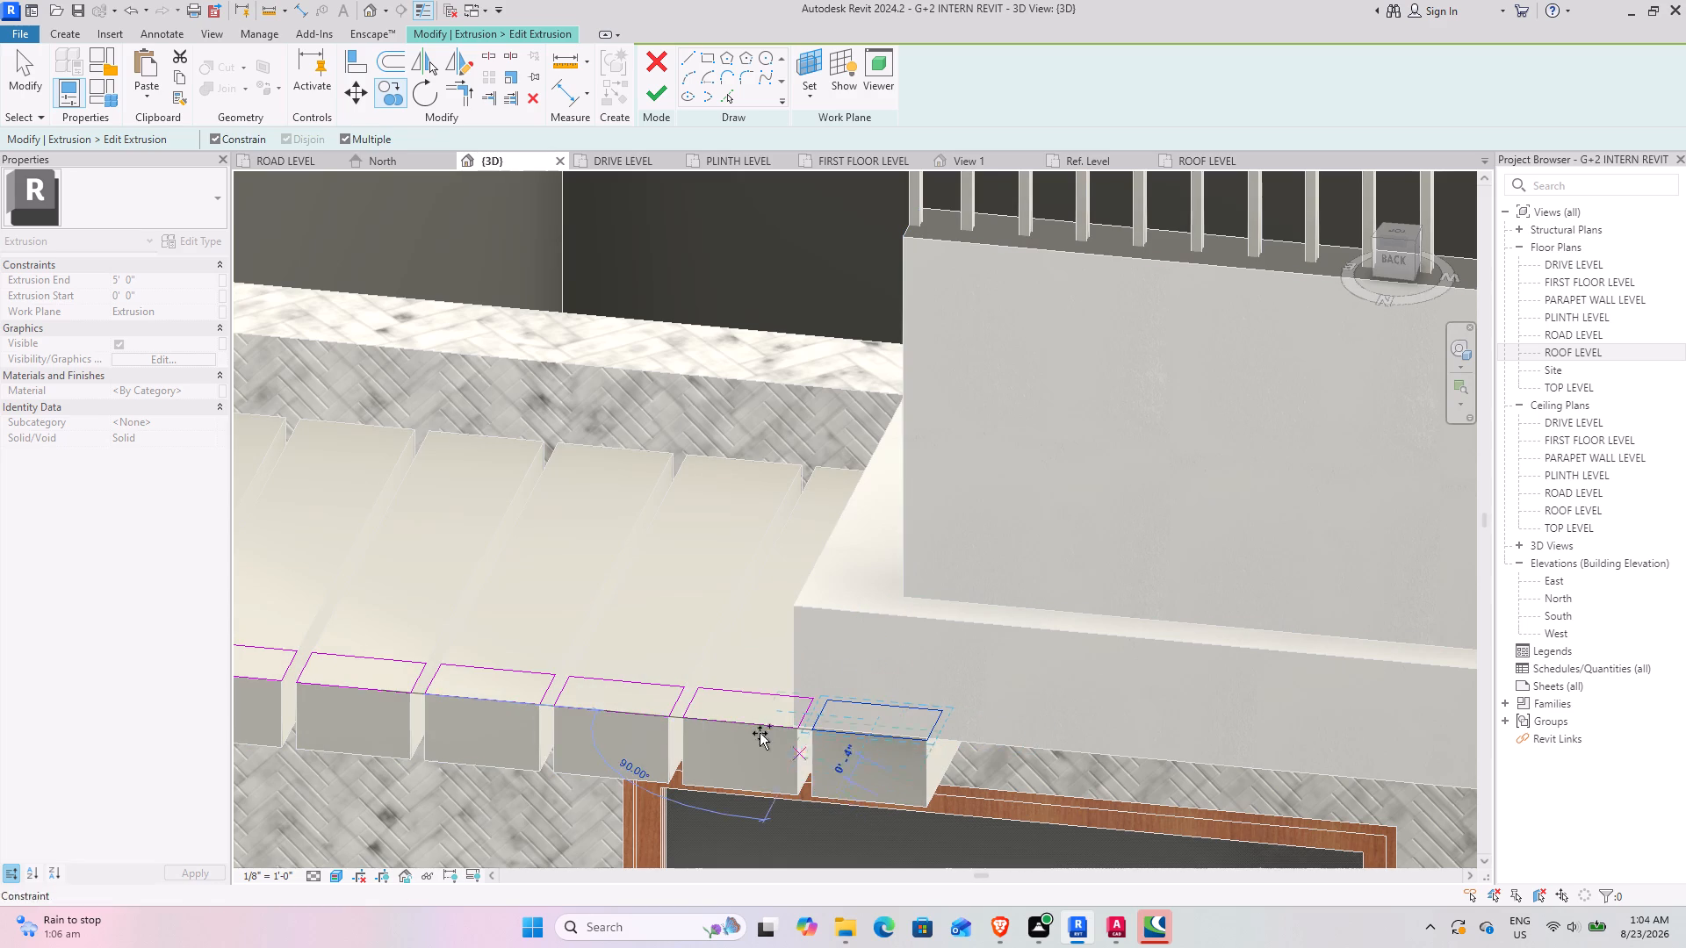
{"action": "left_click", "coordinate": [662, 101]}
Examine the vertical slats from several angles and compare them with the wood finish on the front compound wall.
{"action": "scroll", "coordinate": [826, 528], "scroll_direction": "down", "scroll_amount": 2}
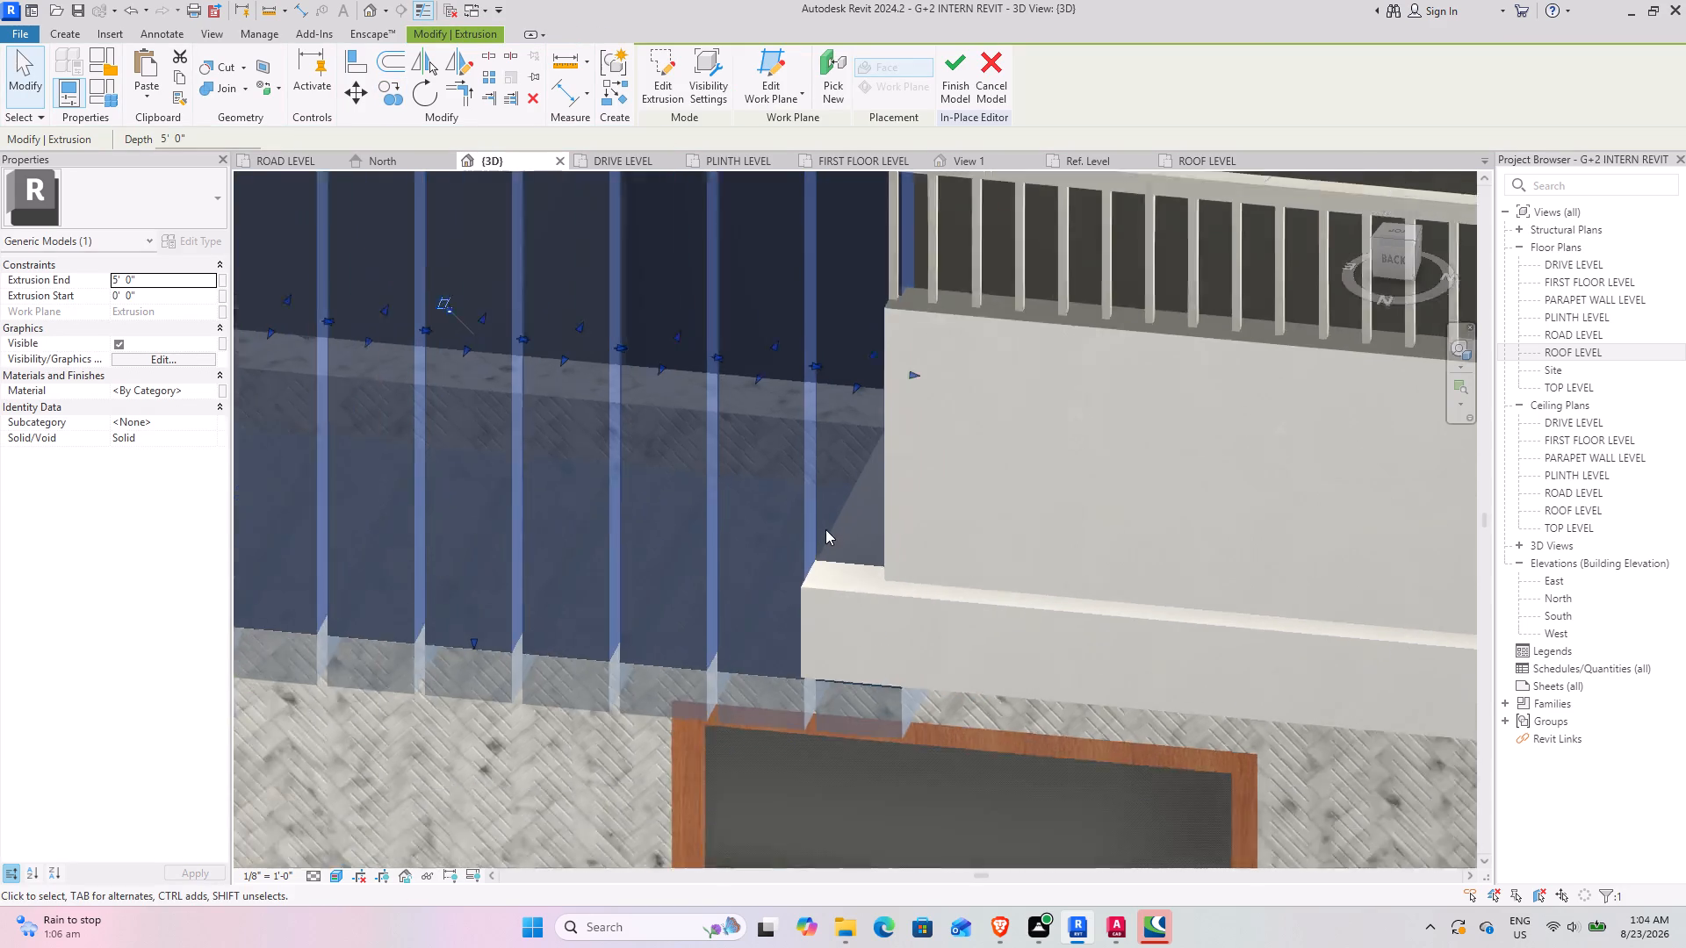
{"action": "scroll", "coordinate": [825, 529], "scroll_direction": "down", "scroll_amount": 8}
{"action": "middle_click_drag", "start_coordinate": [726, 568], "coordinate": [793, 461], "text": "shift"}
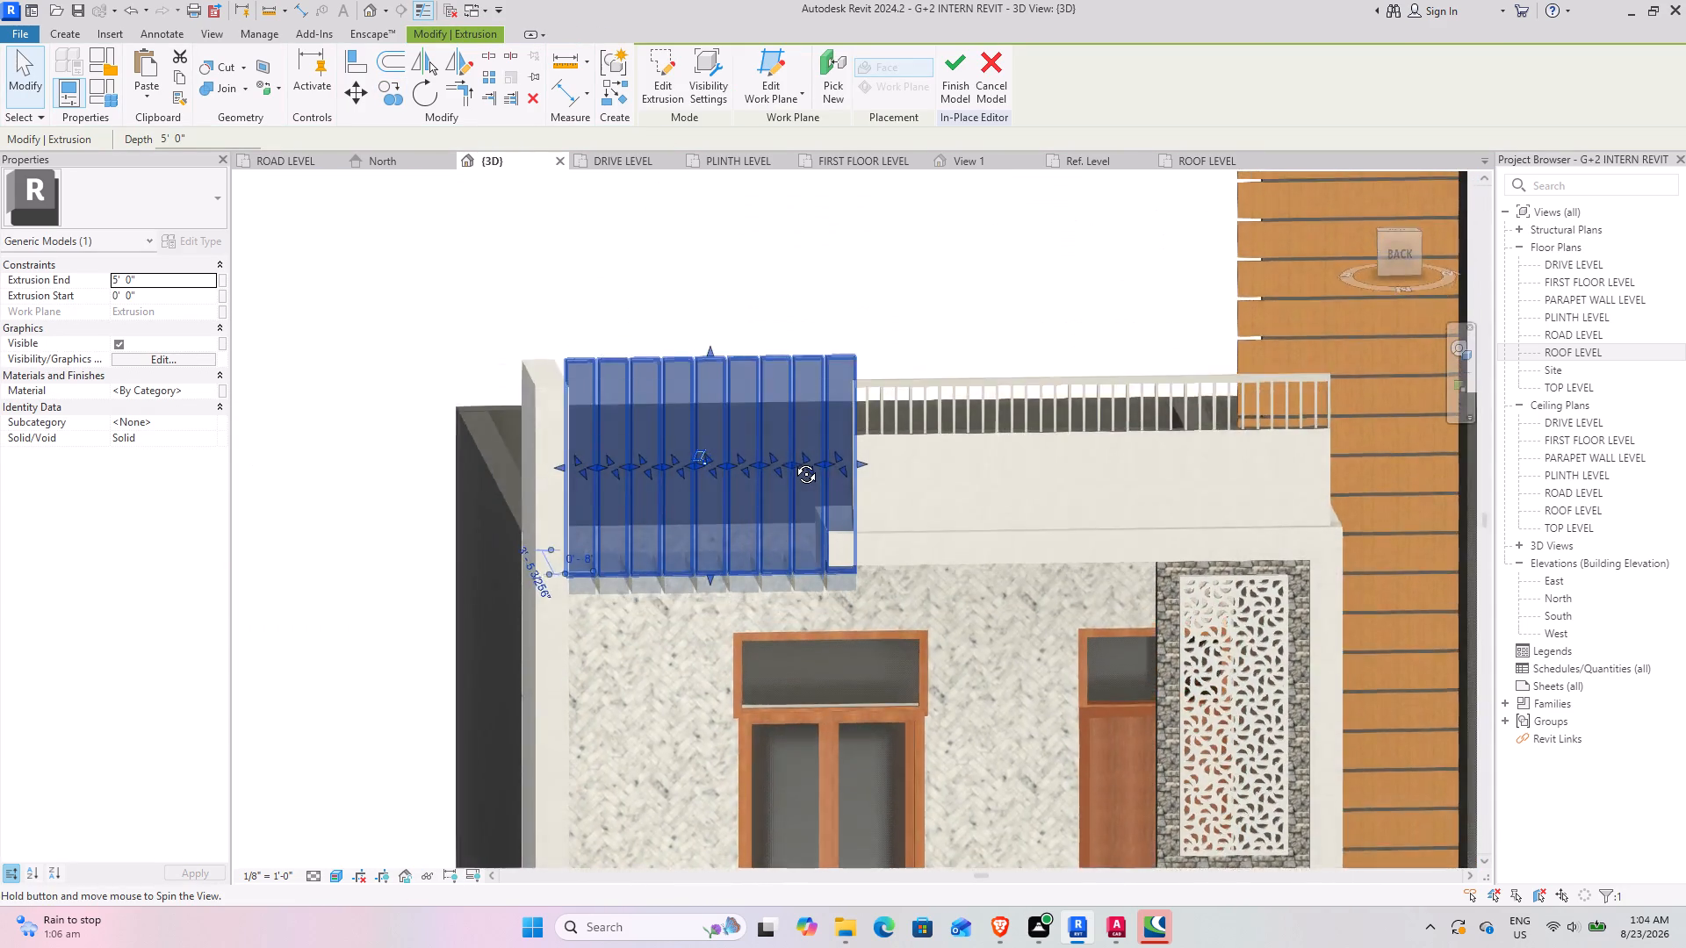
{"action": "middle_click_drag", "start_coordinate": [793, 461], "coordinate": [799, 462], "text": "shift"}
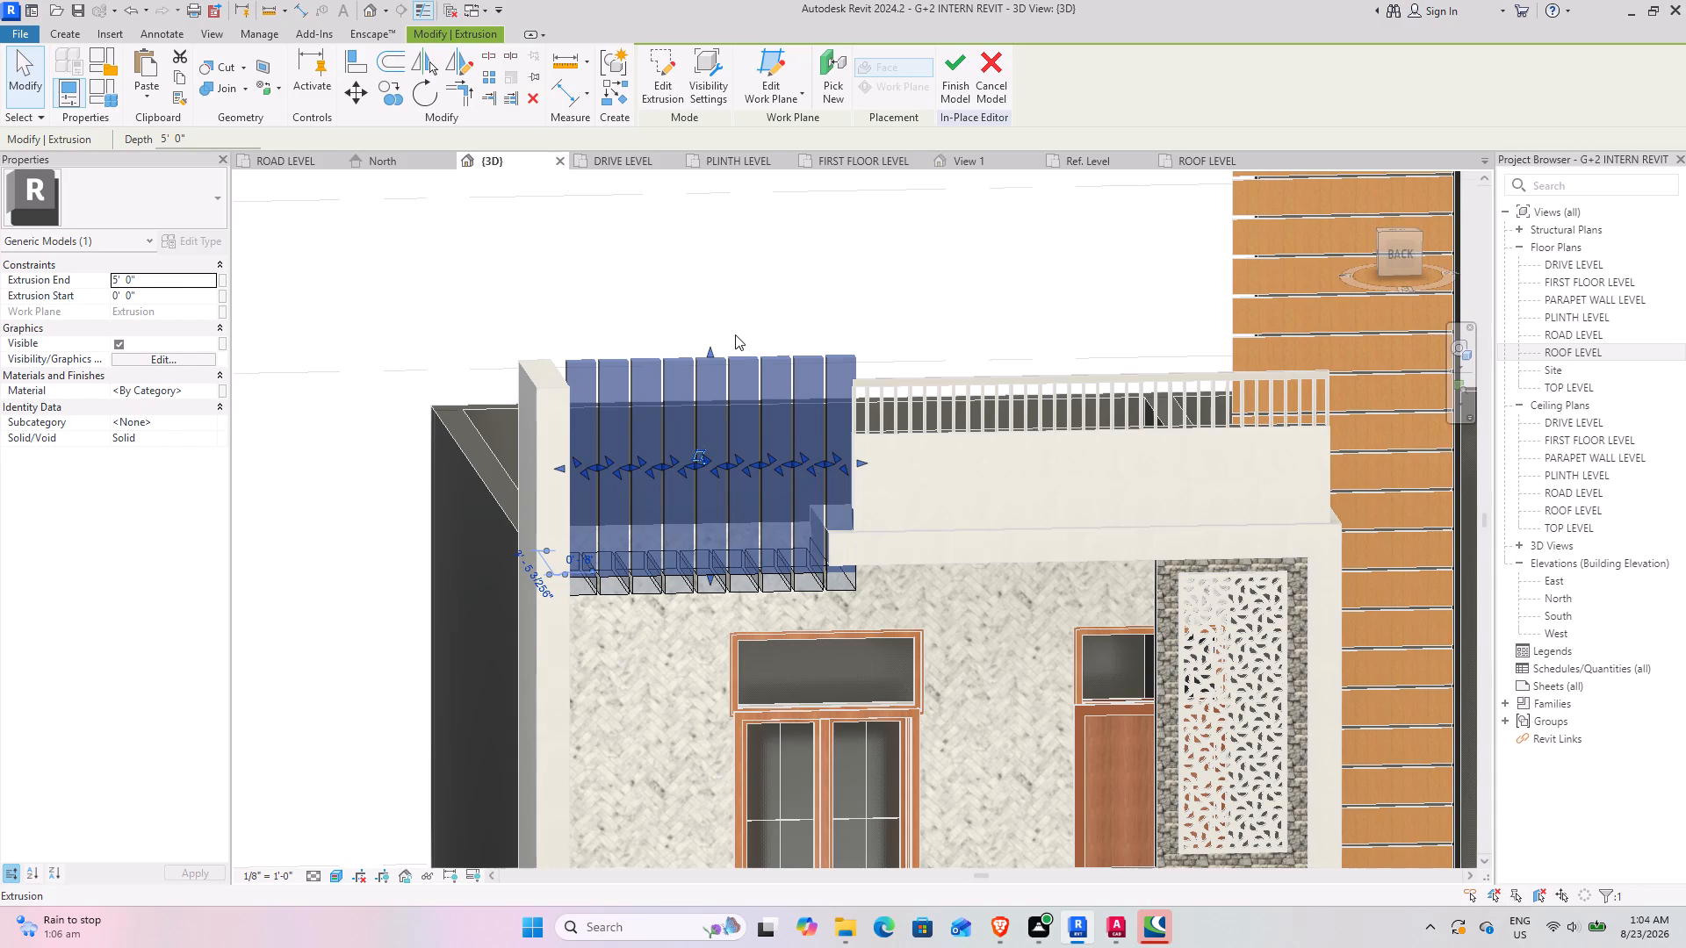
{"action": "middle_click_drag", "start_coordinate": [652, 358], "coordinate": [409, 419], "text": "shift"}
{"action": "scroll", "coordinate": [576, 395], "scroll_direction": "down", "scroll_amount": 2}
{"action": "middle_click_drag", "start_coordinate": [564, 389], "coordinate": [571, 386]}
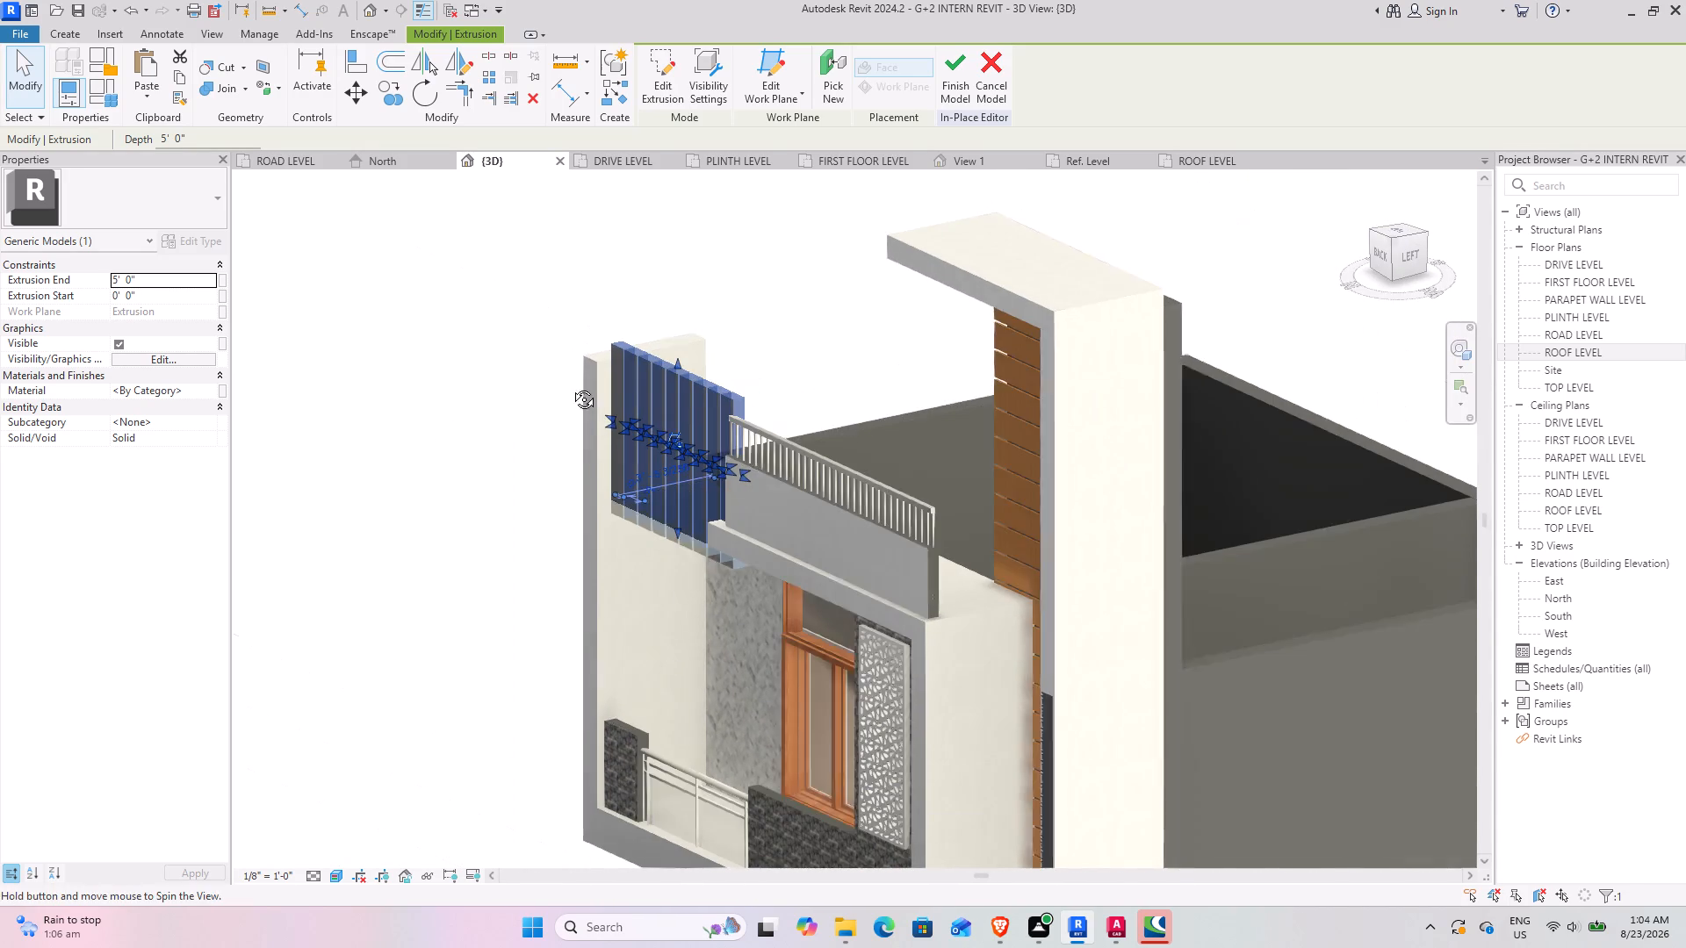
{"action": "middle_click_drag", "start_coordinate": [571, 386], "coordinate": [575, 385]}
{"action": "left_click", "coordinate": [741, 194]}
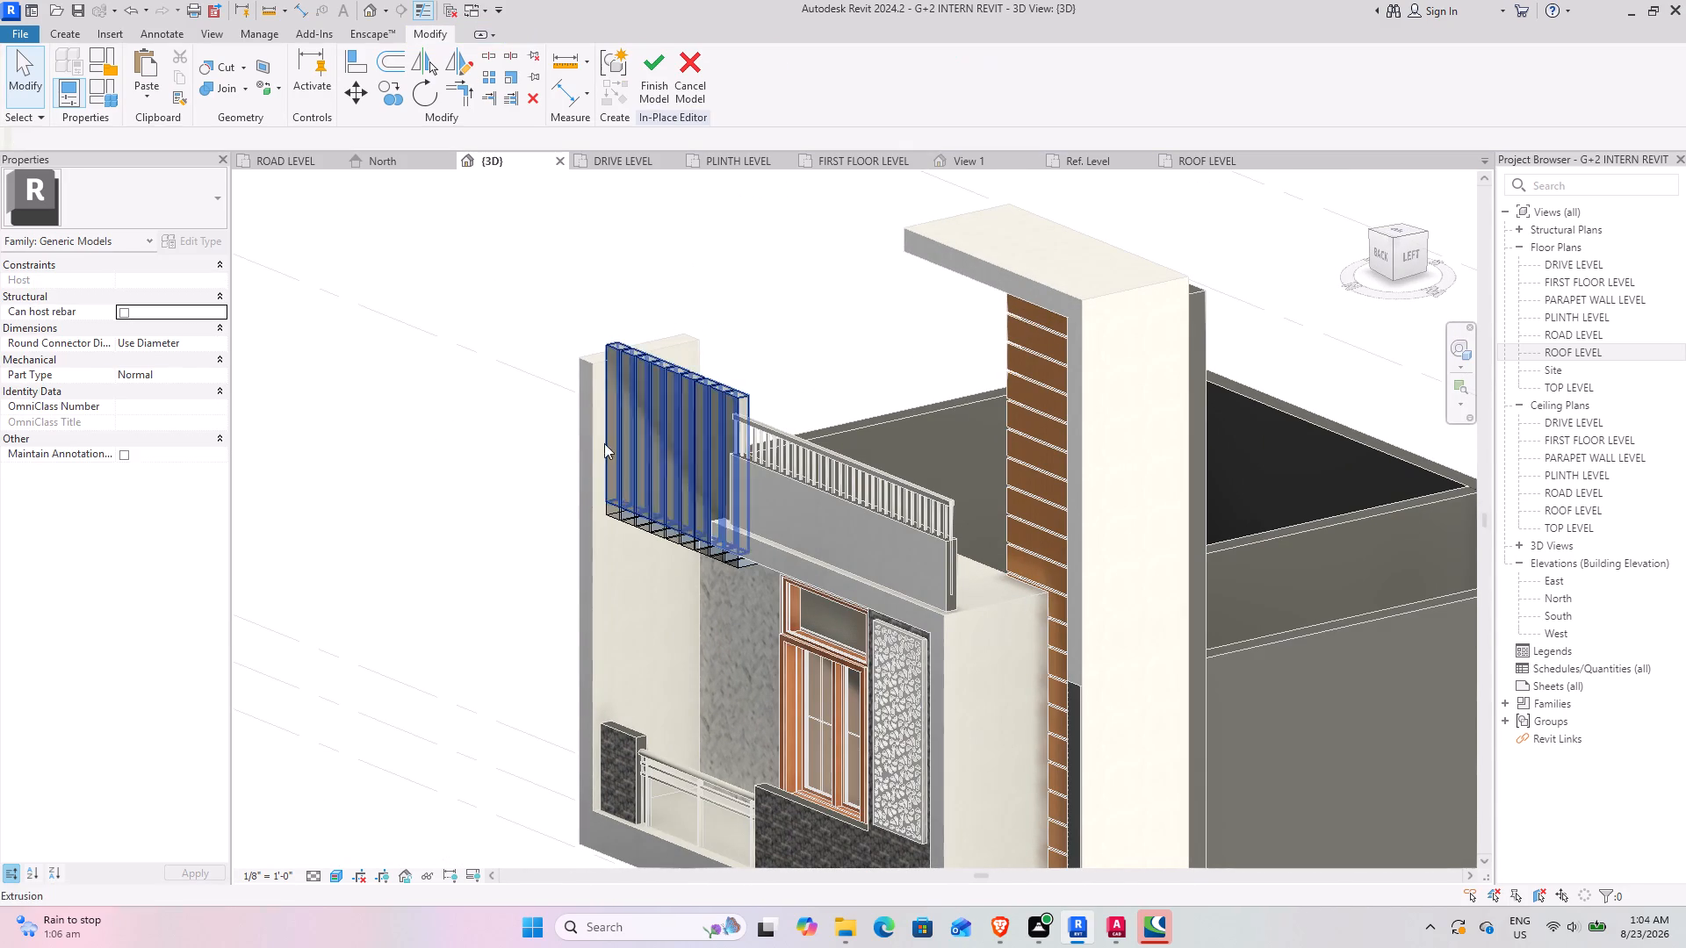
{"action": "middle_click_drag", "start_coordinate": [486, 474], "coordinate": [629, 440], "text": "shift"}
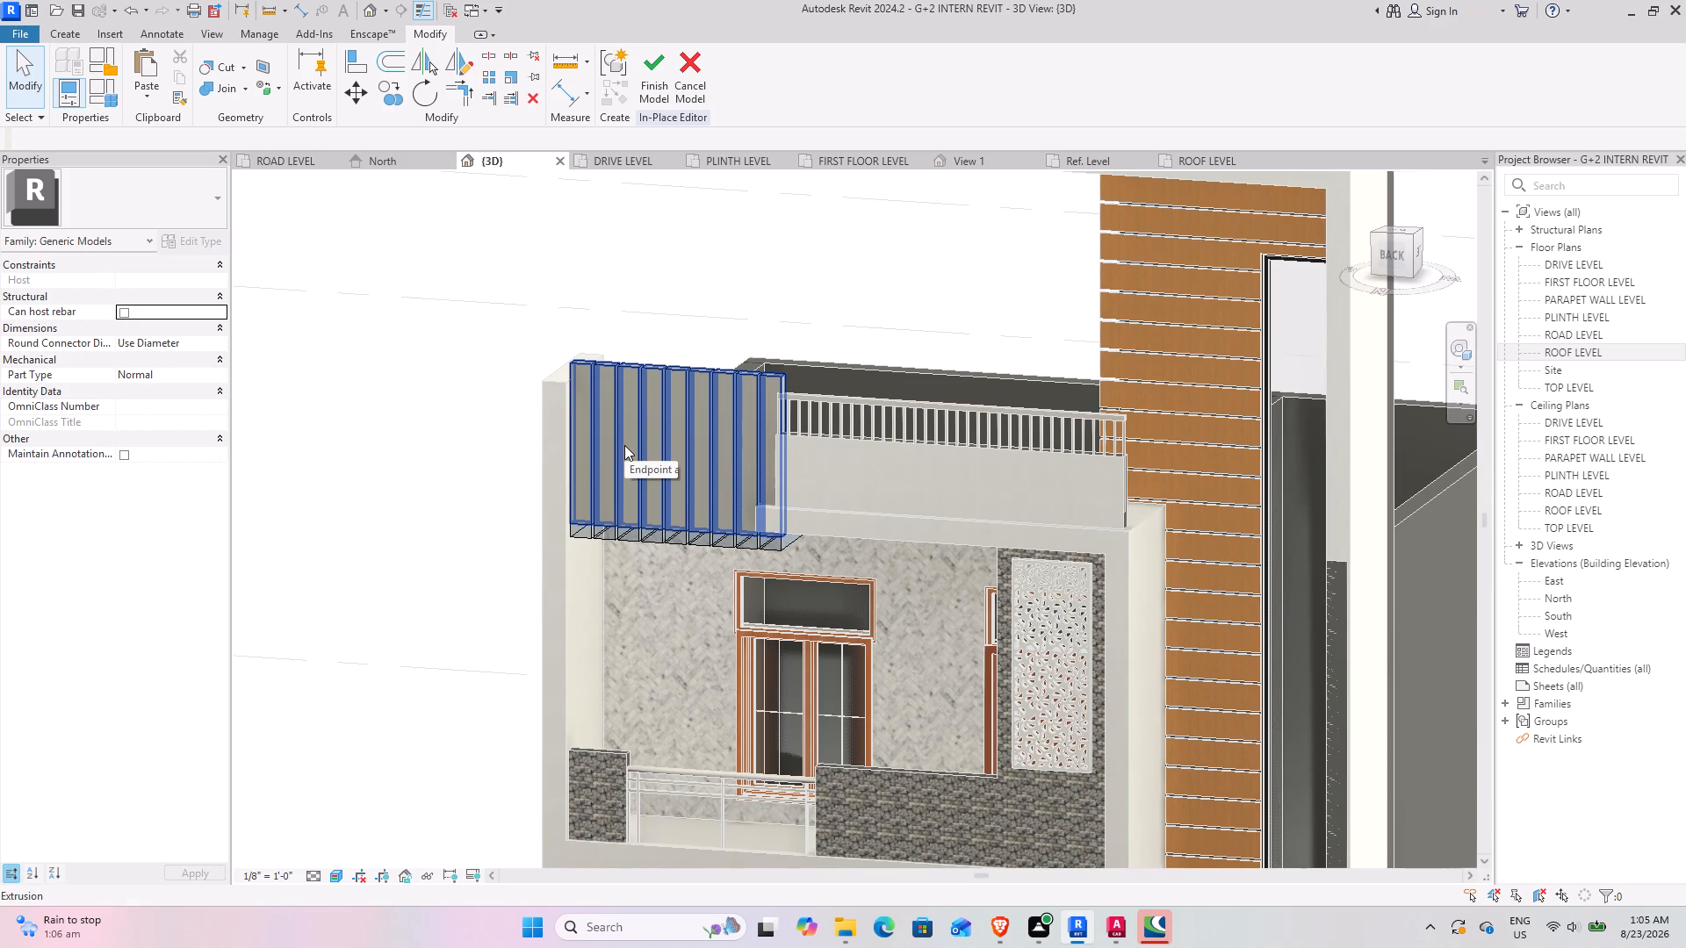
{"action": "scroll", "coordinate": [669, 509], "scroll_direction": "down", "scroll_amount": 7}
{"action": "middle_click_drag", "start_coordinate": [663, 760], "coordinate": [680, 633]}
{"action": "scroll", "coordinate": [625, 843], "scroll_direction": "up", "scroll_amount": 4}
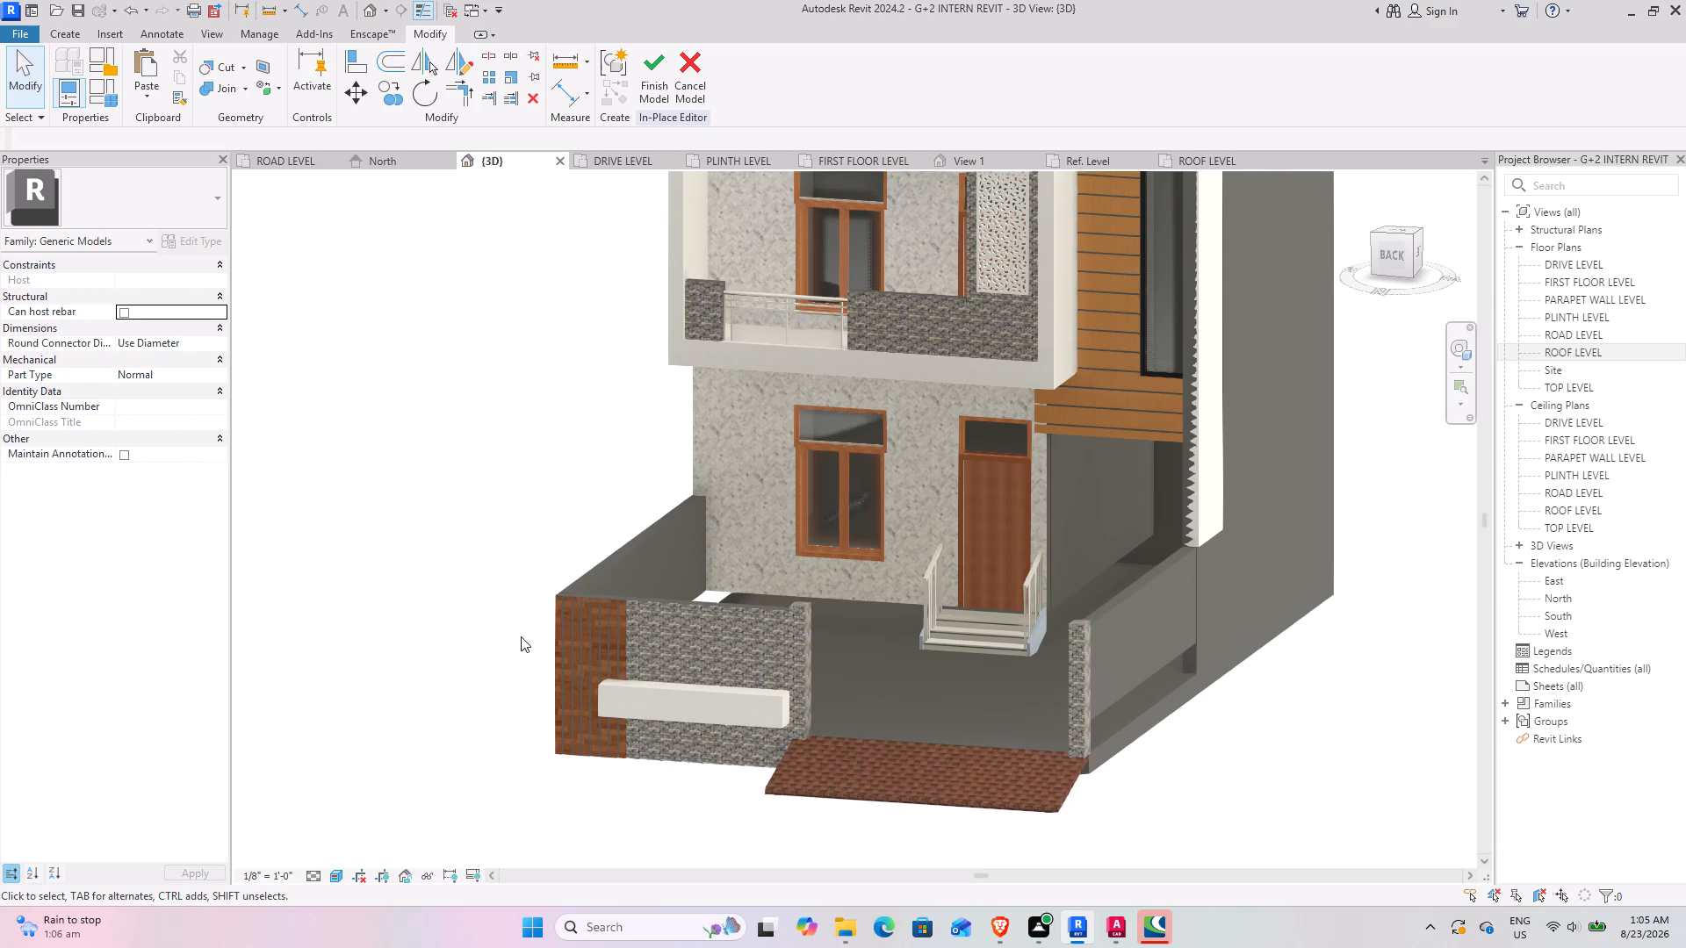
{"action": "scroll", "coordinate": [543, 630], "scroll_direction": "up", "scroll_amount": 3}
{"action": "middle_click_drag", "start_coordinate": [613, 628], "coordinate": [680, 597], "text": "shift"}
{"action": "middle_click_drag", "start_coordinate": [811, 611], "coordinate": [695, 621], "text": "shift"}
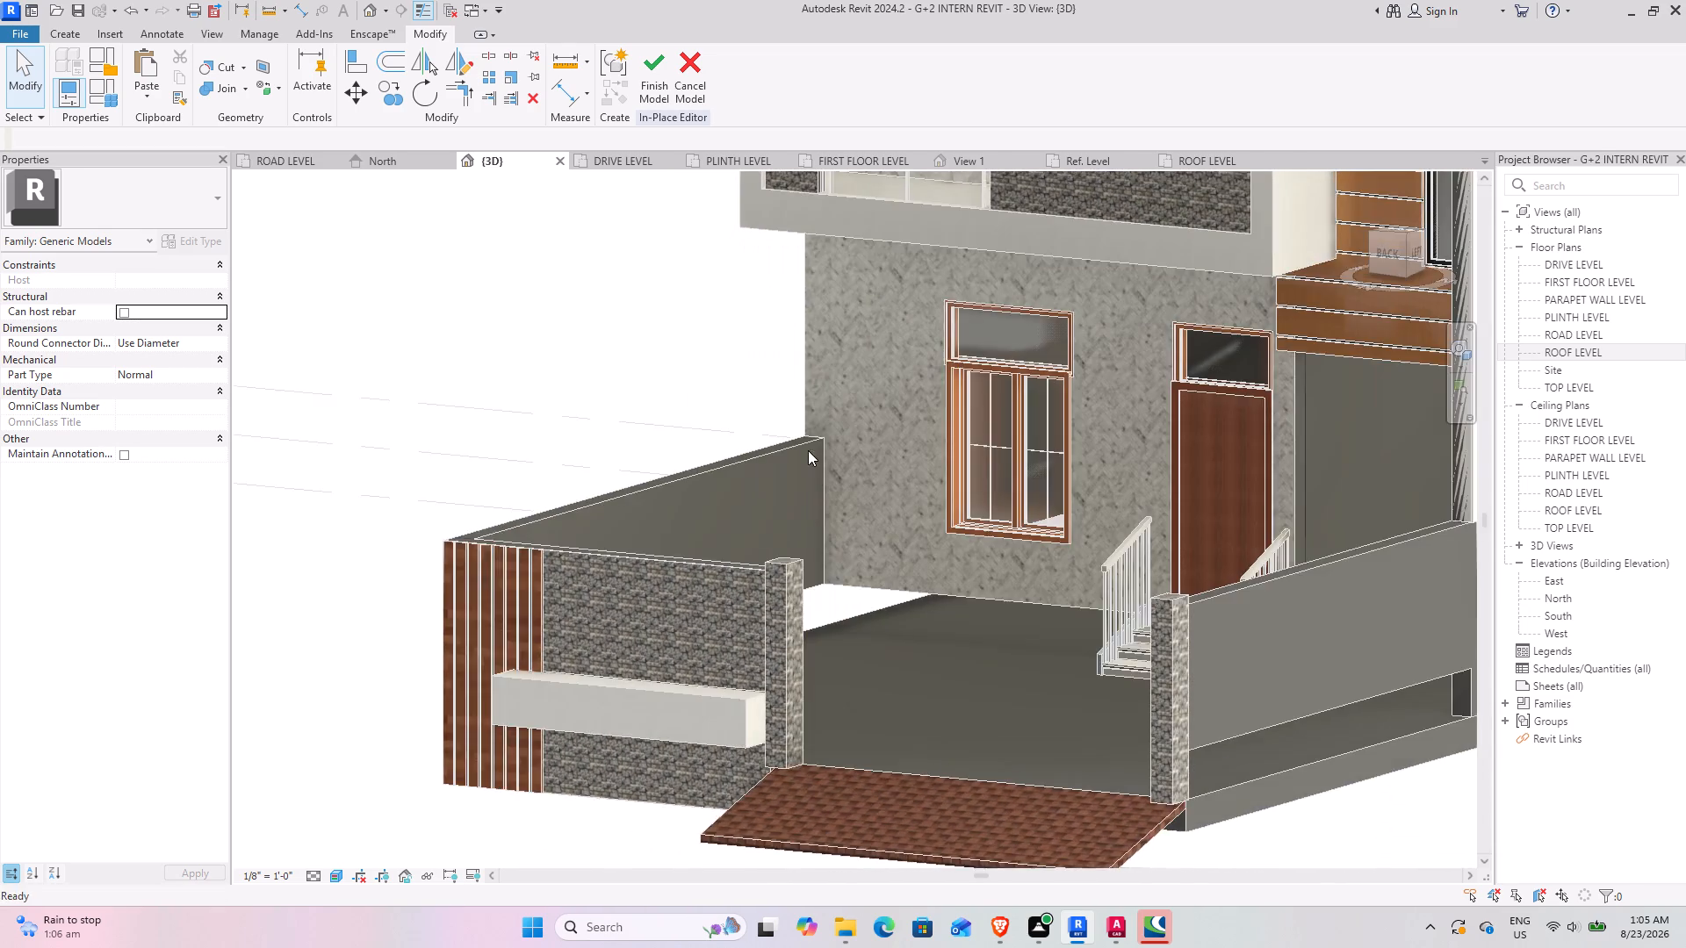
{"action": "middle_click_drag", "start_coordinate": [805, 454], "coordinate": [806, 761]}
{"action": "middle_click_drag", "start_coordinate": [854, 553], "coordinate": [811, 753]}
Assign the Wood Planks material to the vertical slat extrusion.
{"action": "left_click", "coordinate": [842, 343]}
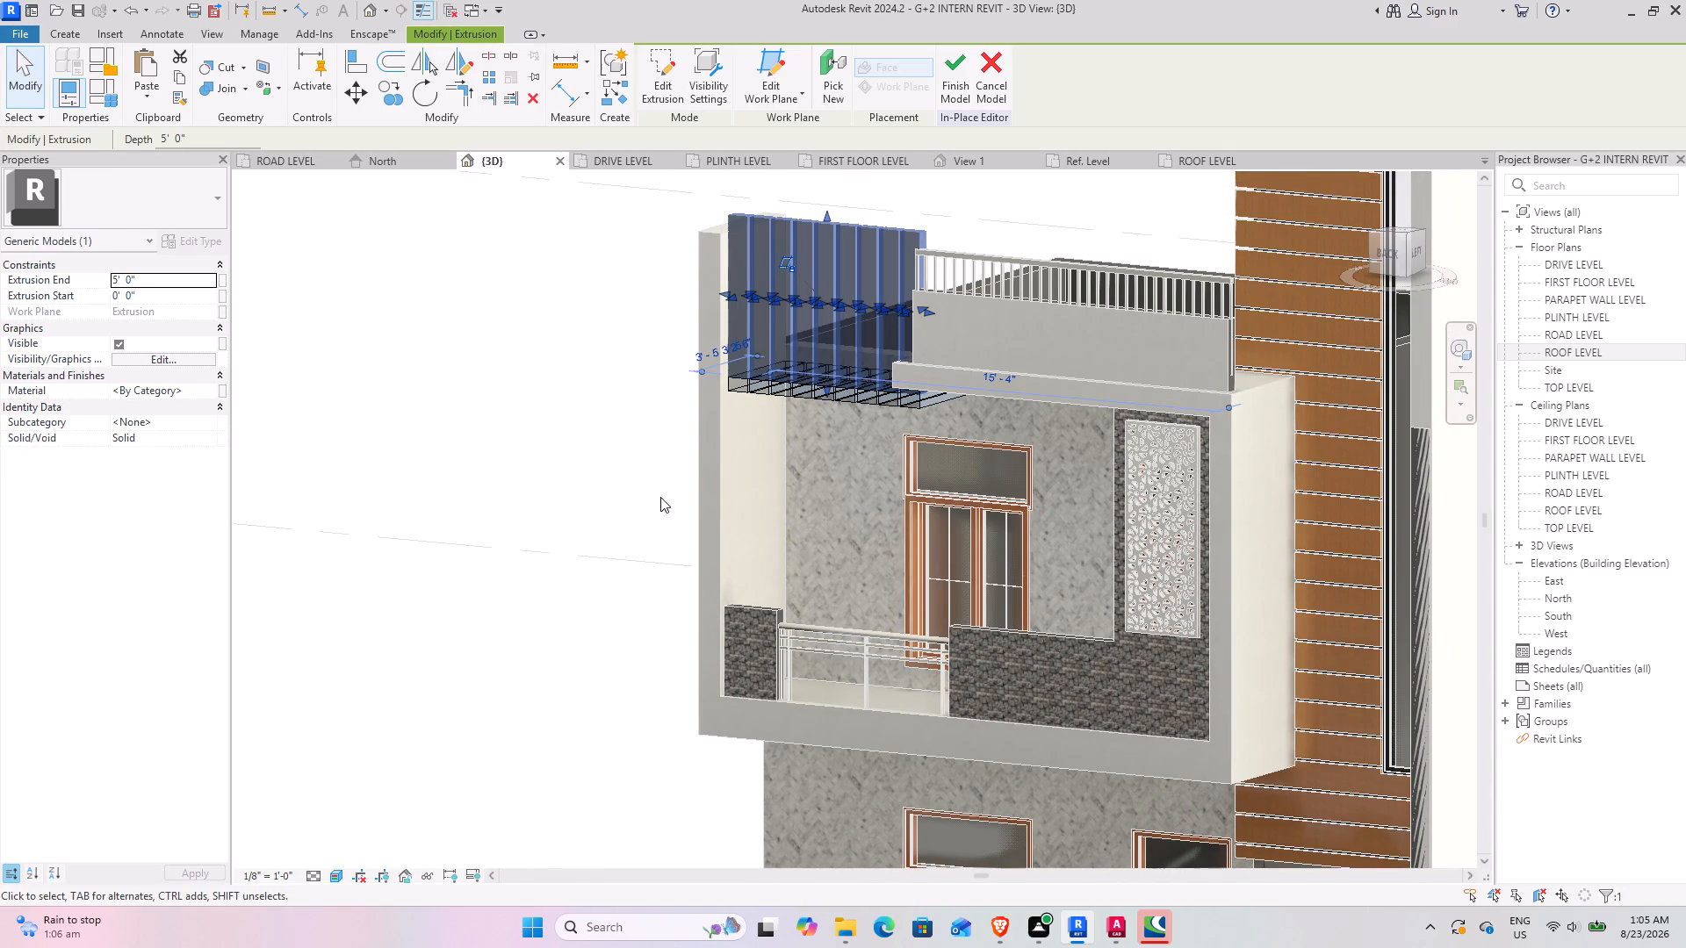
{"action": "left_click", "coordinate": [207, 390]}
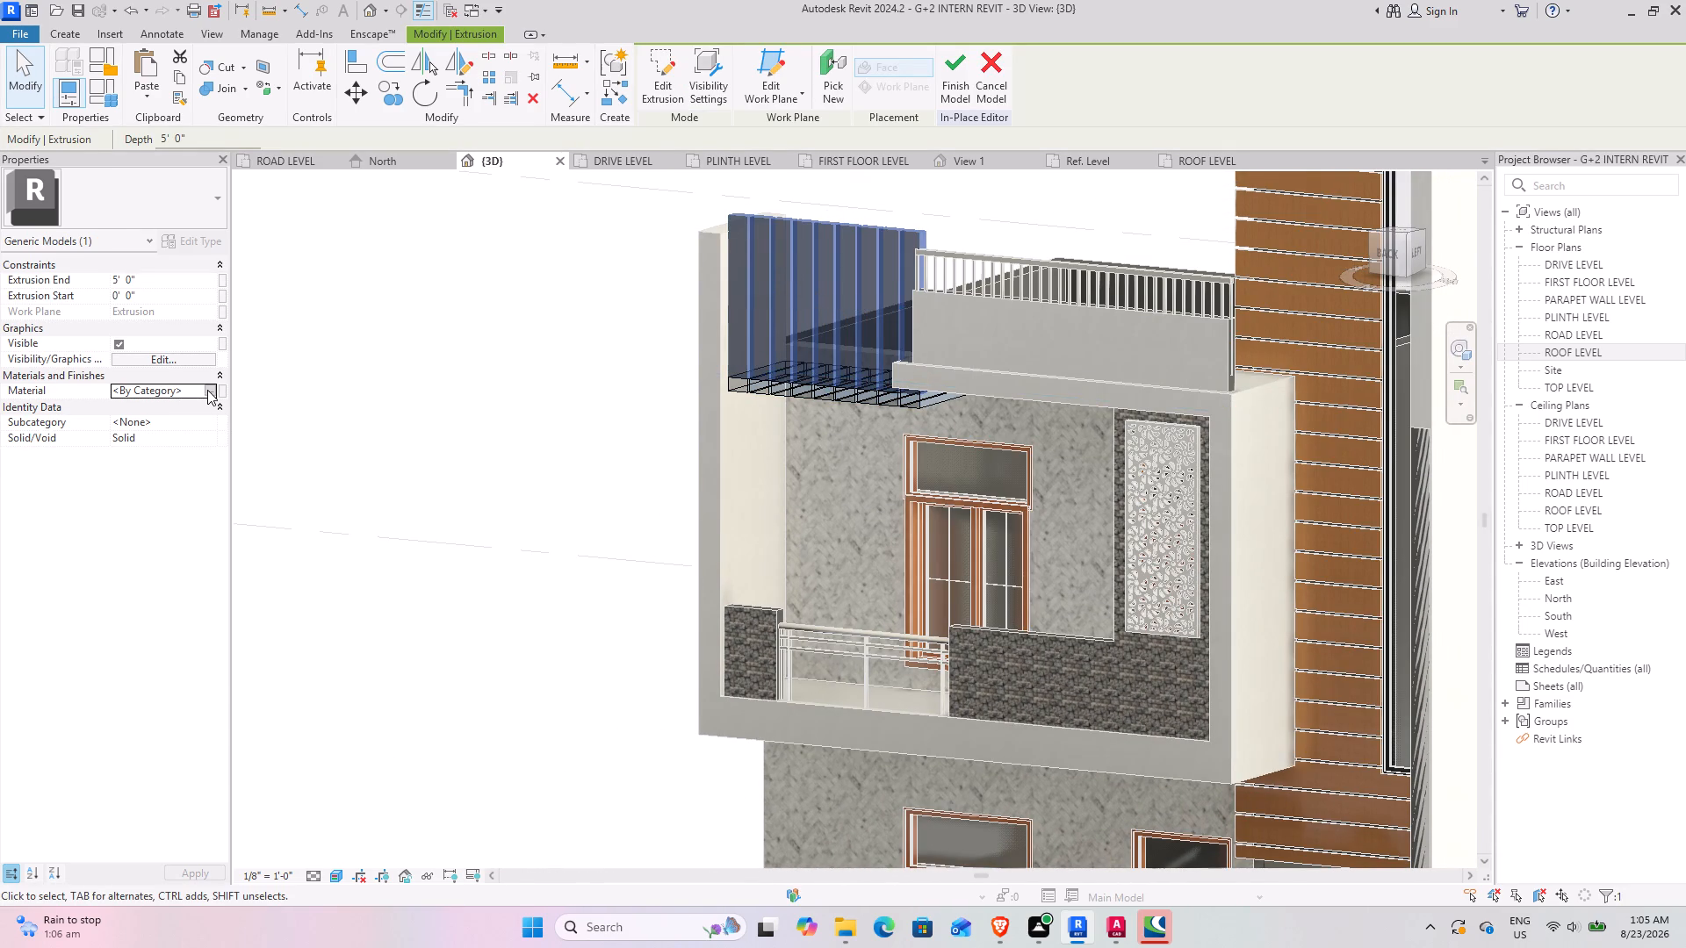
{"action": "scroll", "coordinate": [715, 514], "scroll_direction": "down", "scroll_amount": 9}
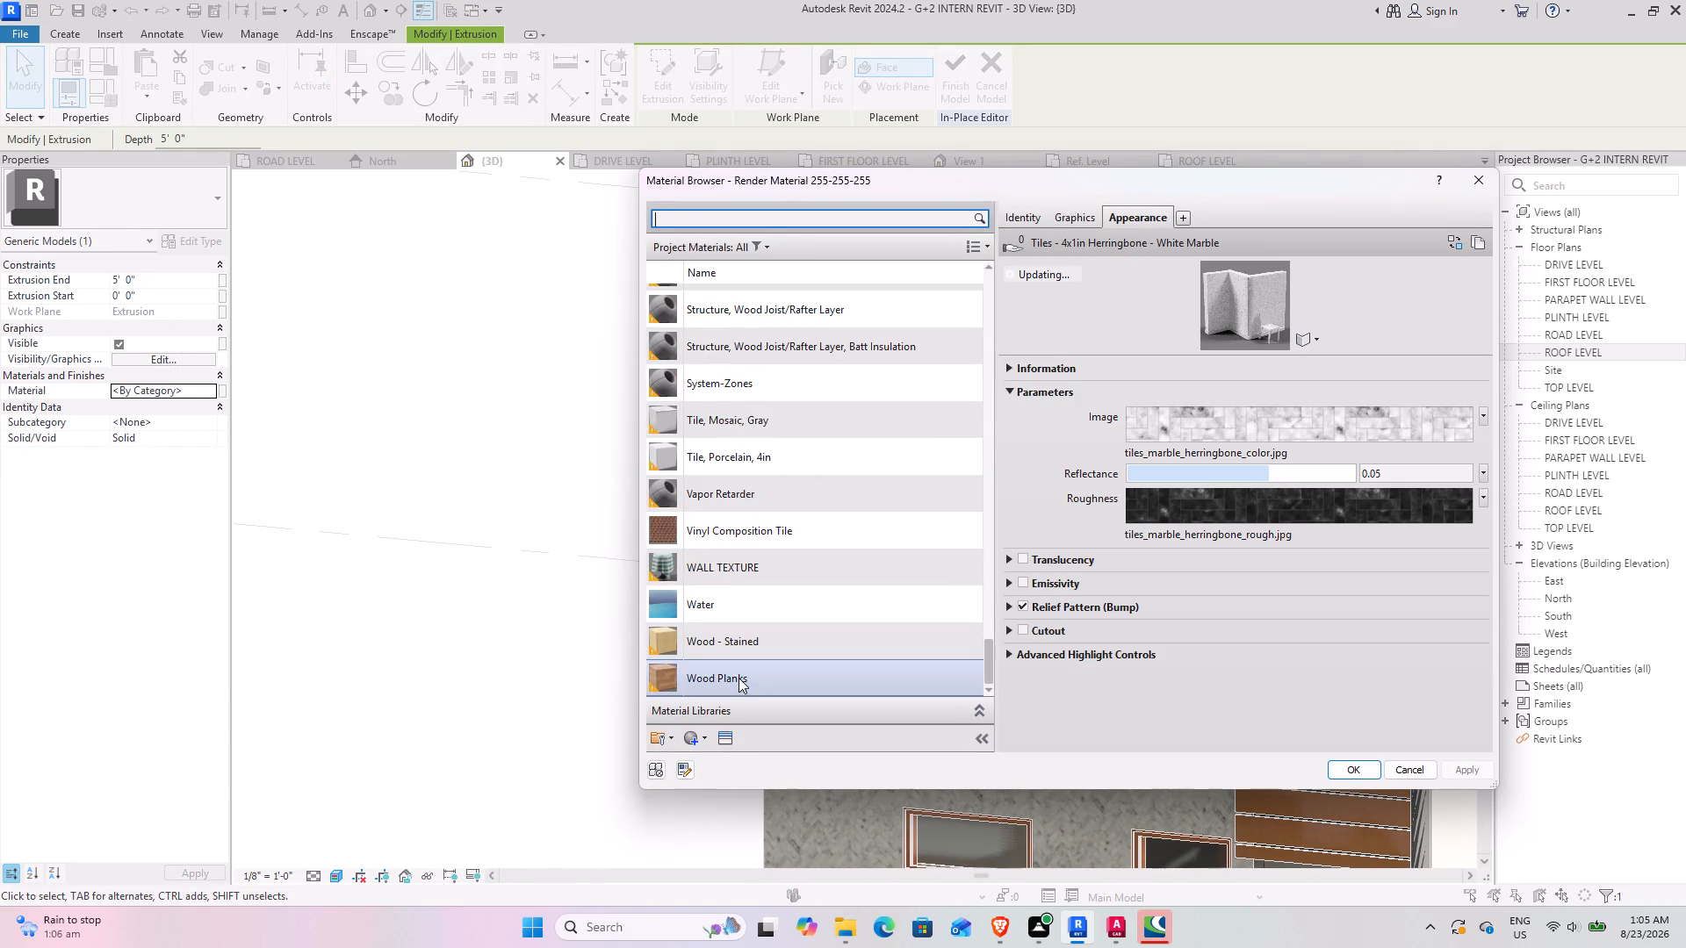
{"action": "left_click", "coordinate": [738, 679]}
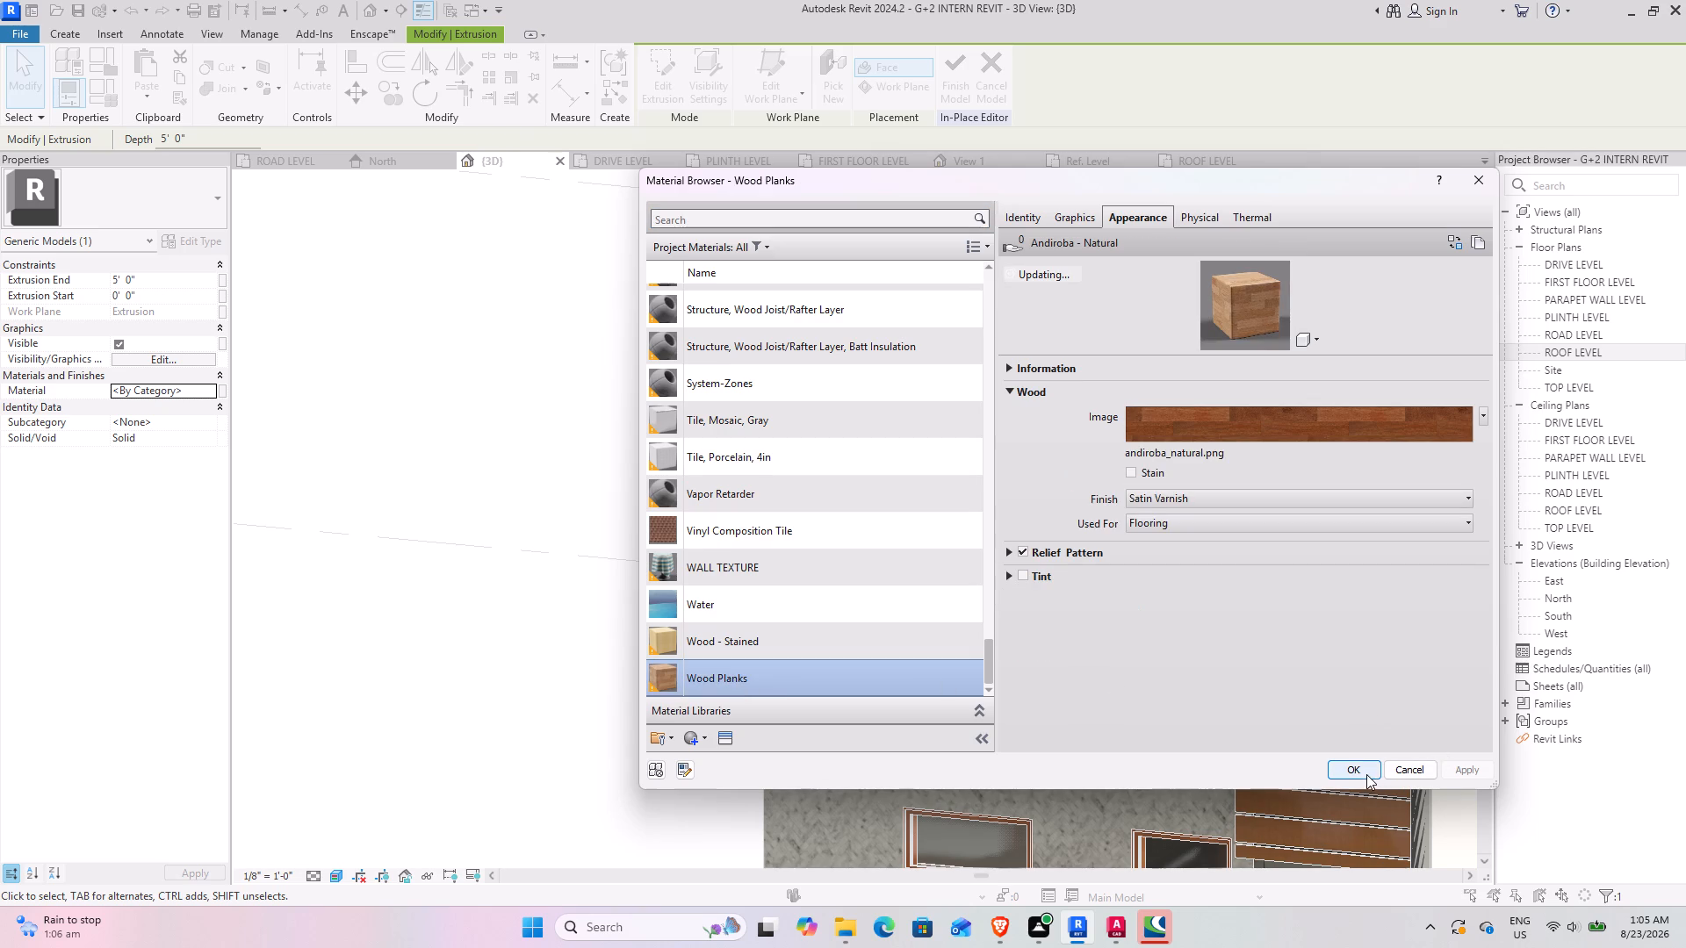
{"action": "left_click", "coordinate": [1055, 219]}
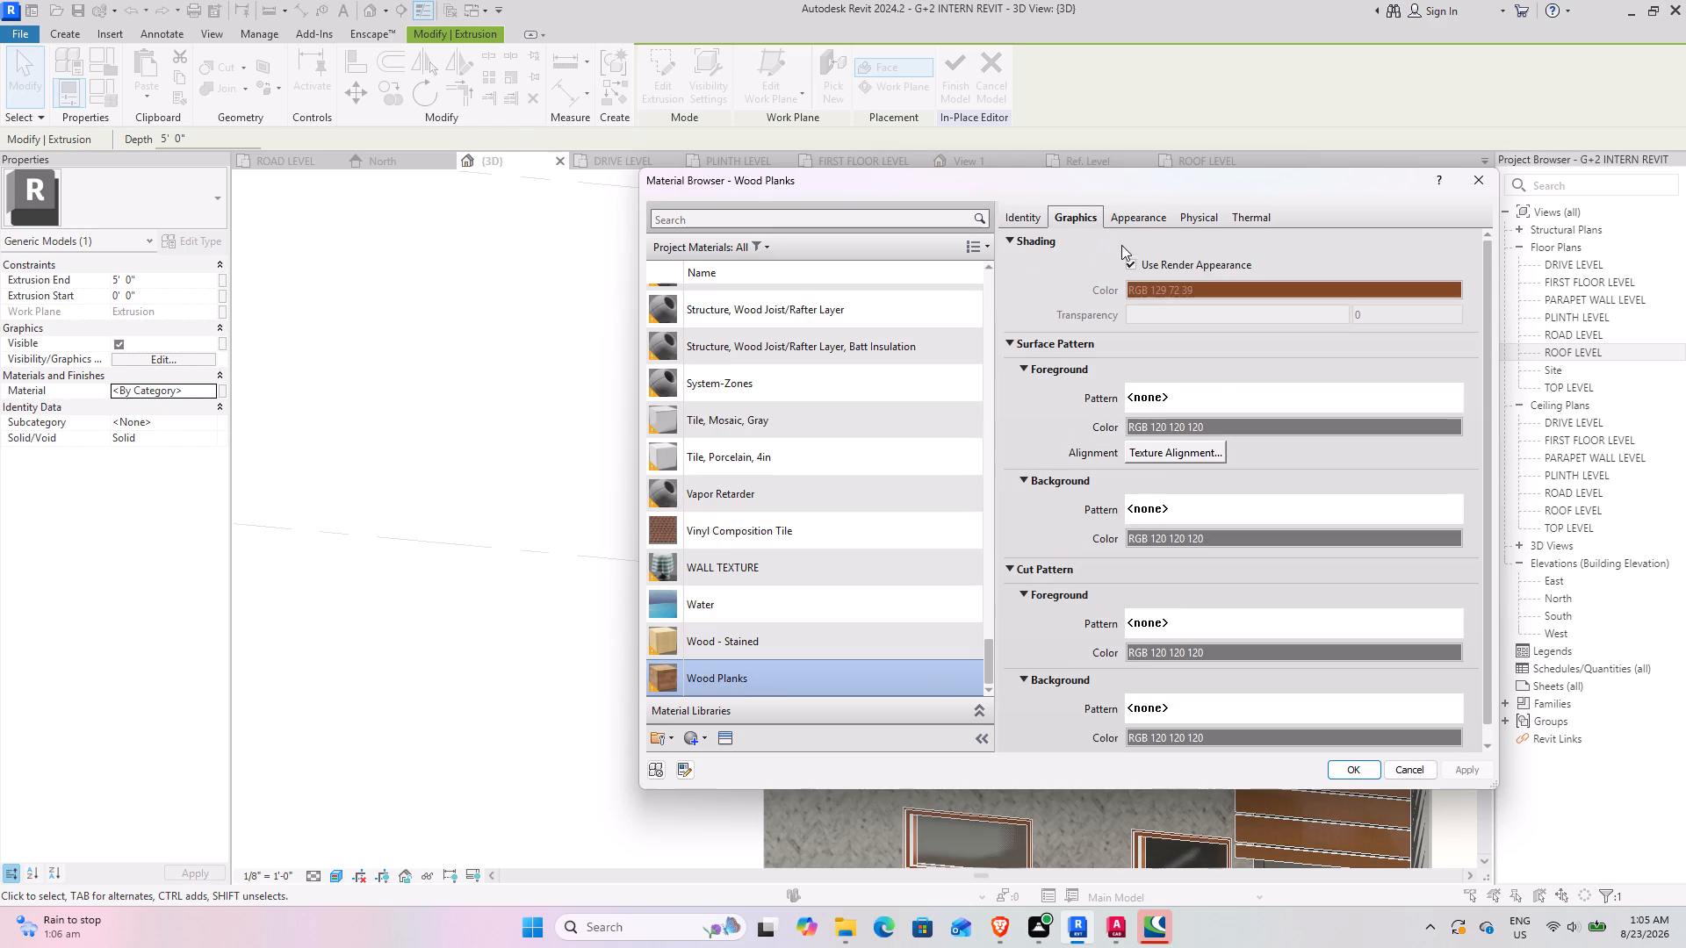
{"action": "left_click", "coordinate": [1355, 772]}
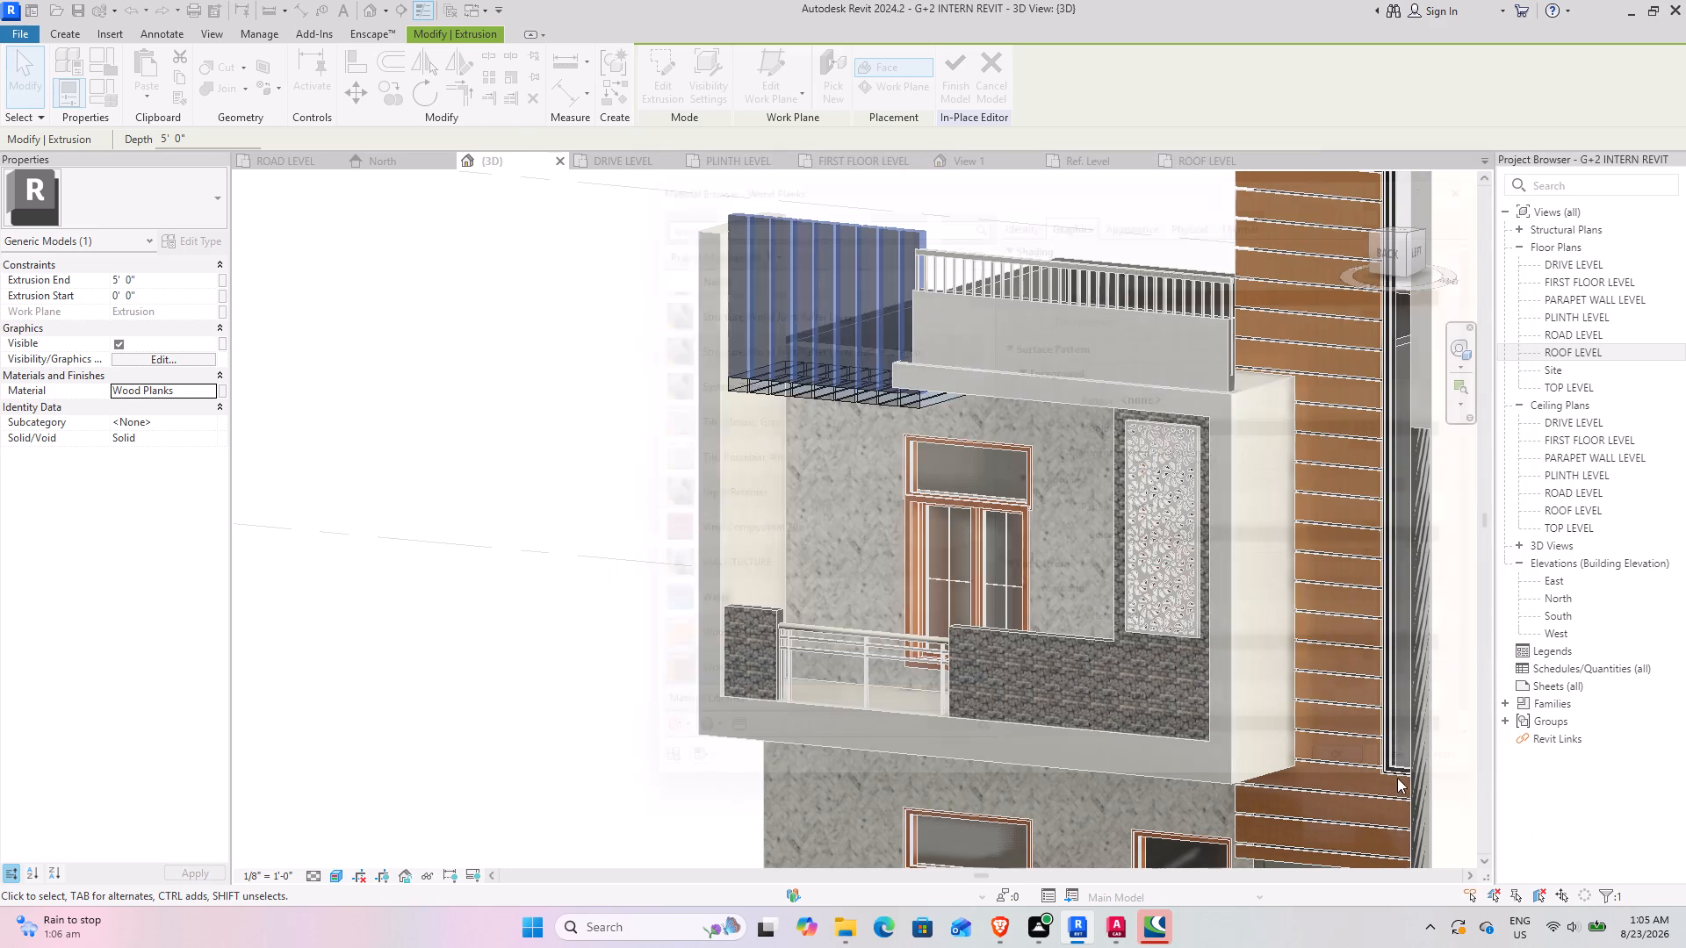
Assign the Wood Planks material to the 3' 6" horizontal slat extrusion.
{"action": "left_click", "coordinate": [837, 406]}
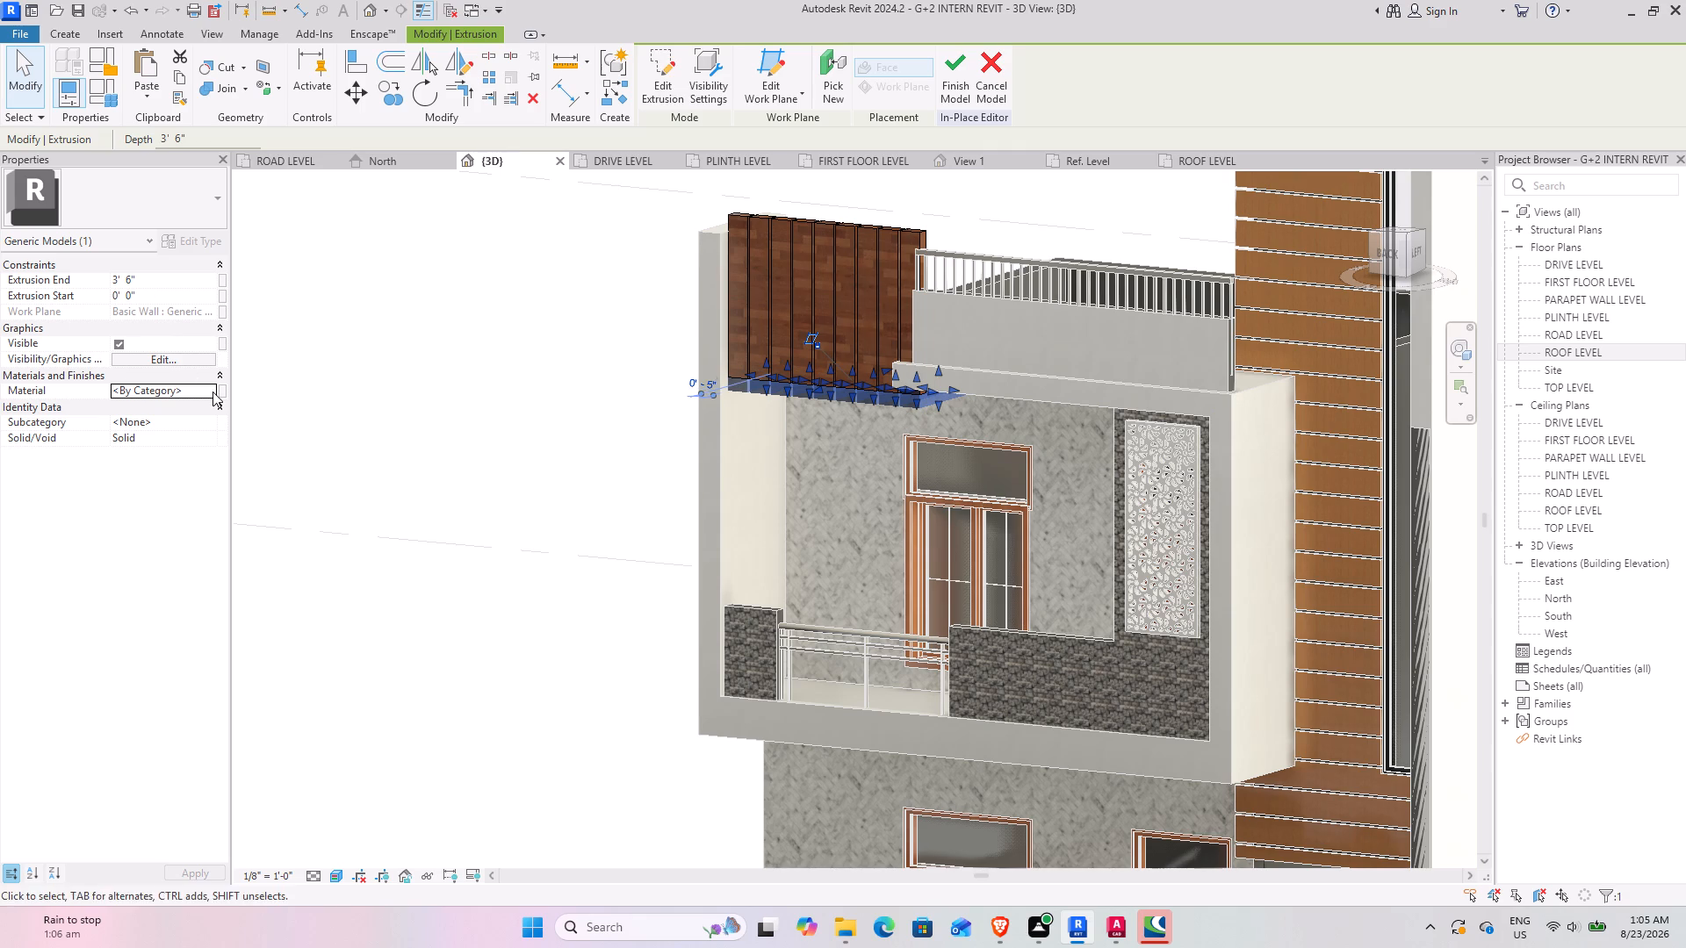
{"action": "left_click", "coordinate": [213, 391]}
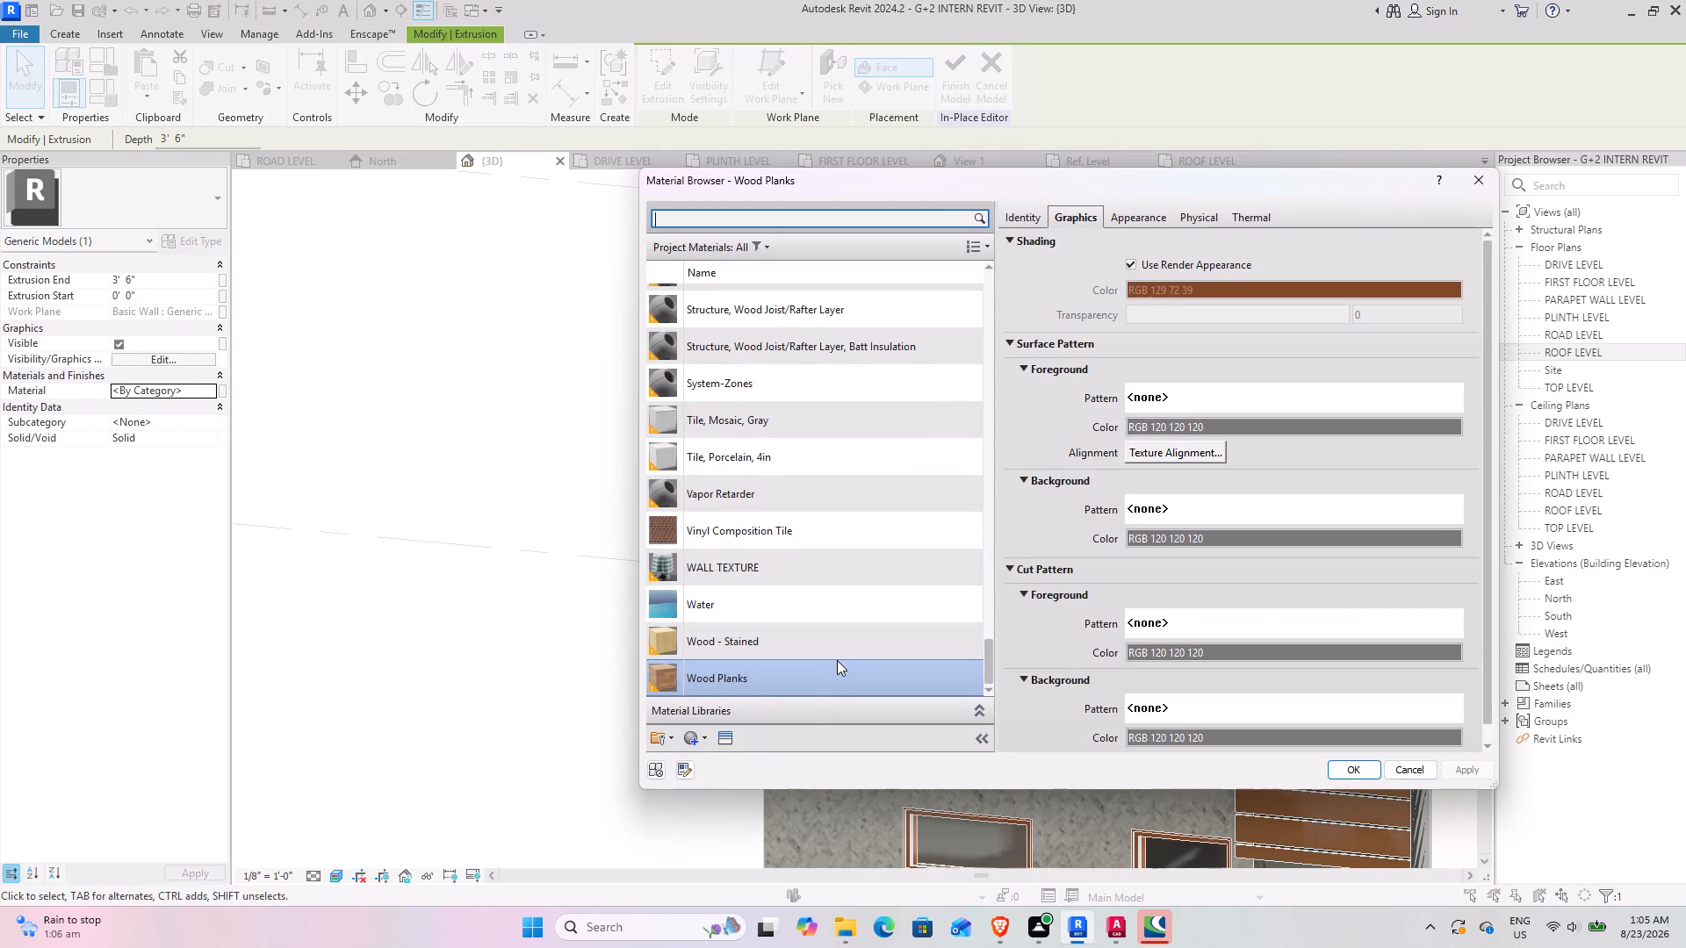
{"action": "scroll", "coordinate": [837, 660], "scroll_direction": "down", "scroll_amount": 3}
{"action": "left_click", "coordinate": [1370, 768]}
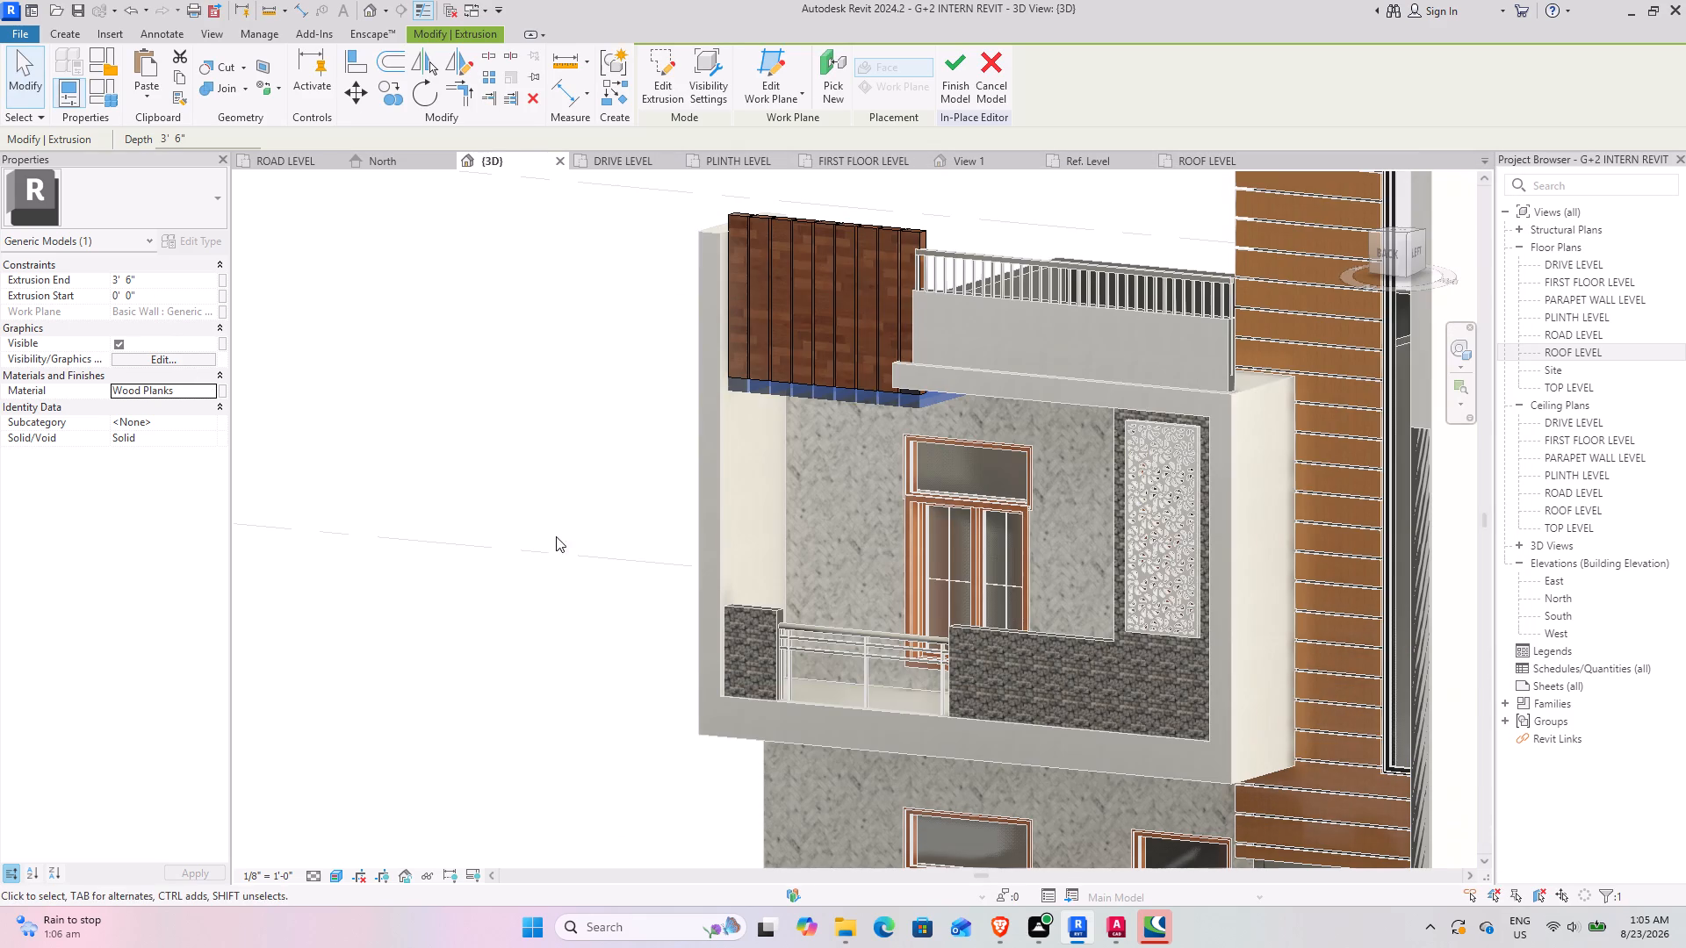
{"action": "left_click", "coordinate": [582, 468]}
Examine the wood-finished canopy slats from the front, below and above, against the rest of the facade.
{"action": "middle_click_drag", "start_coordinate": [664, 485], "coordinate": [704, 223], "text": "shift"}
{"action": "middle_click_drag", "start_coordinate": [693, 391], "coordinate": [752, 491], "text": "shift"}
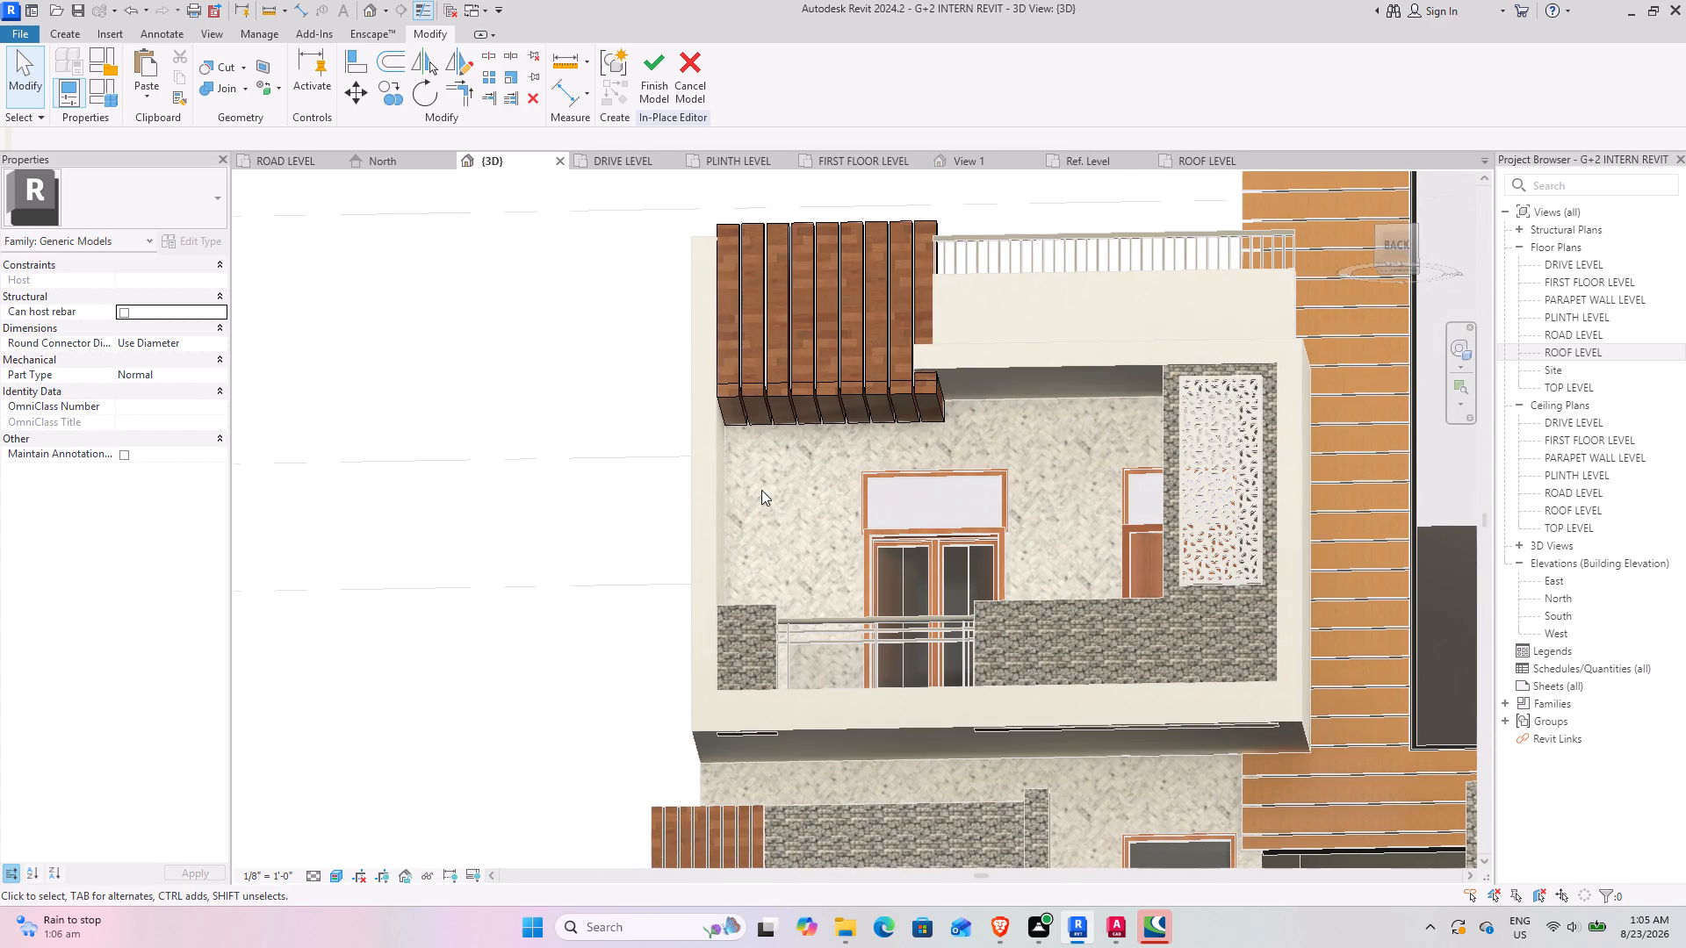
{"action": "scroll", "coordinate": [769, 560], "scroll_direction": "down", "scroll_amount": 4}
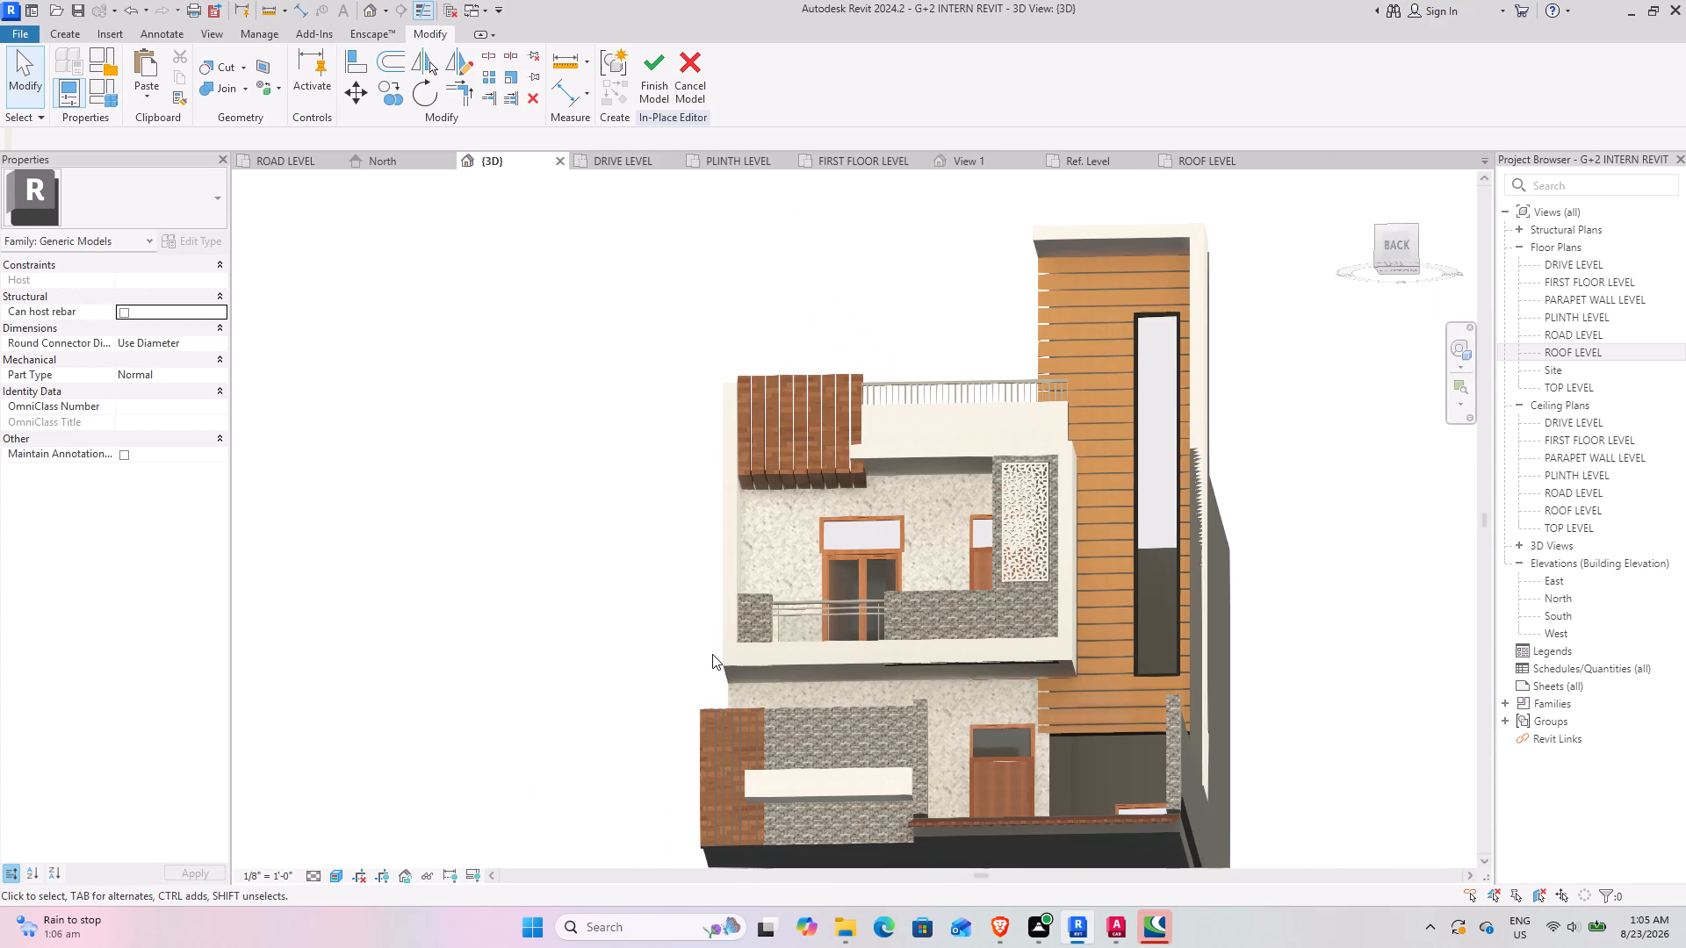
{"action": "middle_click_drag", "start_coordinate": [696, 499], "coordinate": [626, 598], "text": "shift"}
{"action": "scroll", "coordinate": [821, 402], "scroll_direction": "up", "scroll_amount": 7}
{"action": "middle_click_drag", "start_coordinate": [945, 523], "coordinate": [919, 533], "text": "shift"}
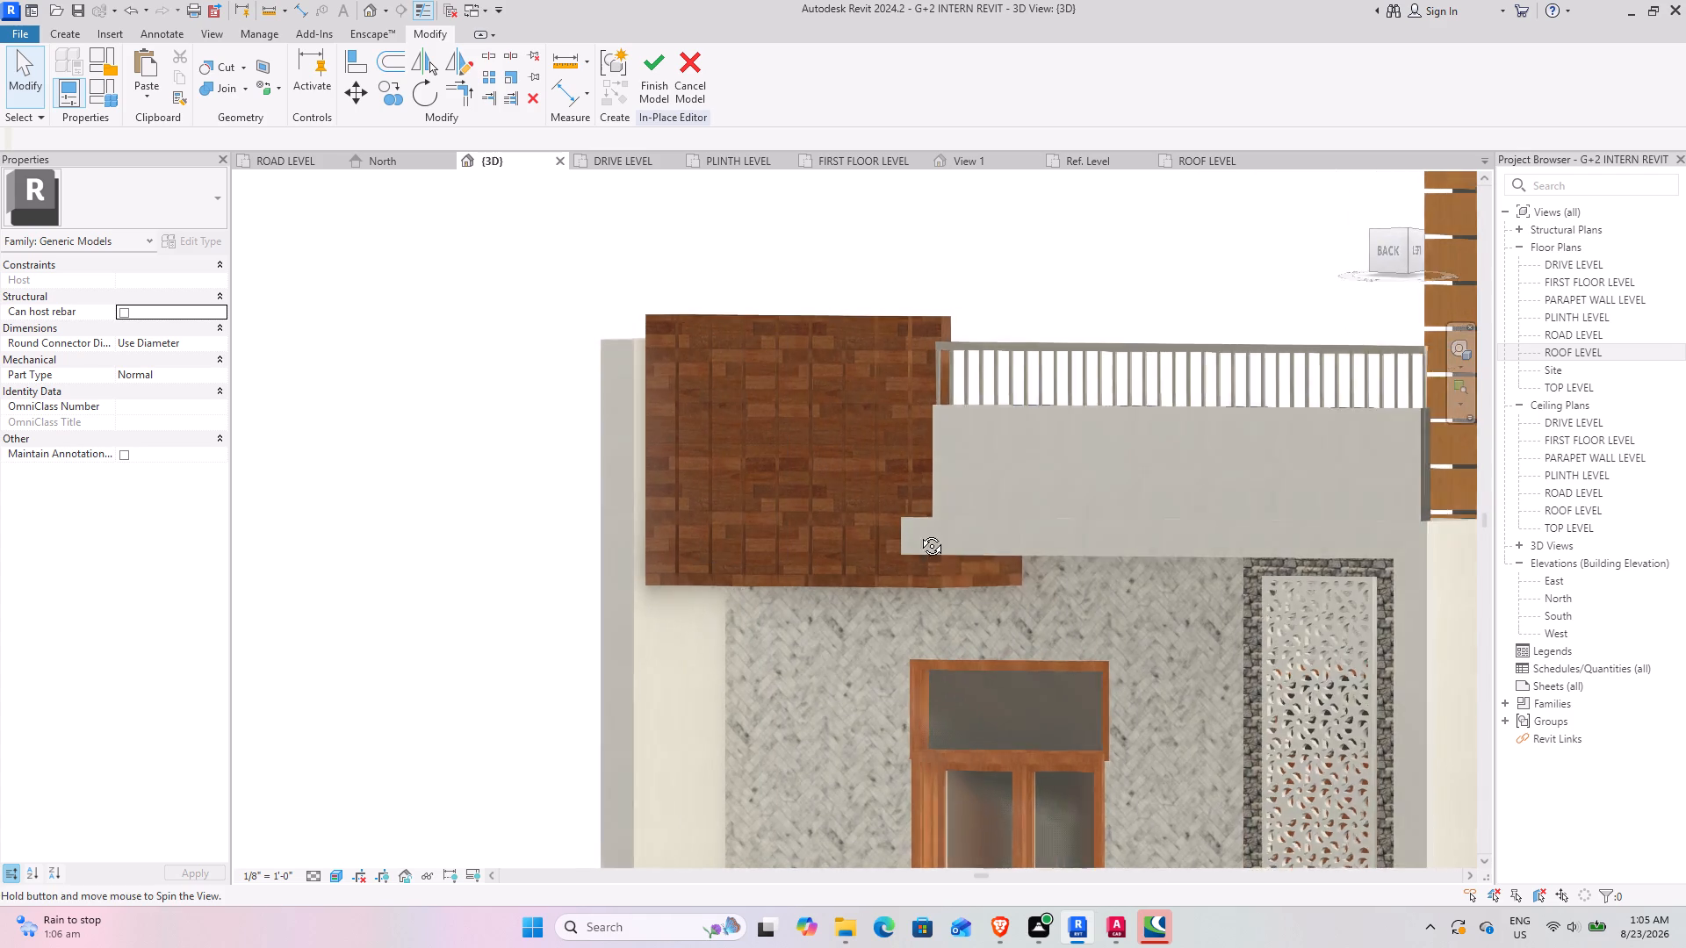
{"action": "middle_click_drag", "start_coordinate": [919, 533], "coordinate": [947, 585], "text": "shift"}
{"action": "middle_click_drag", "start_coordinate": [949, 602], "coordinate": [896, 497]}
{"action": "scroll", "coordinate": [897, 495], "scroll_direction": "down", "scroll_amount": 3}
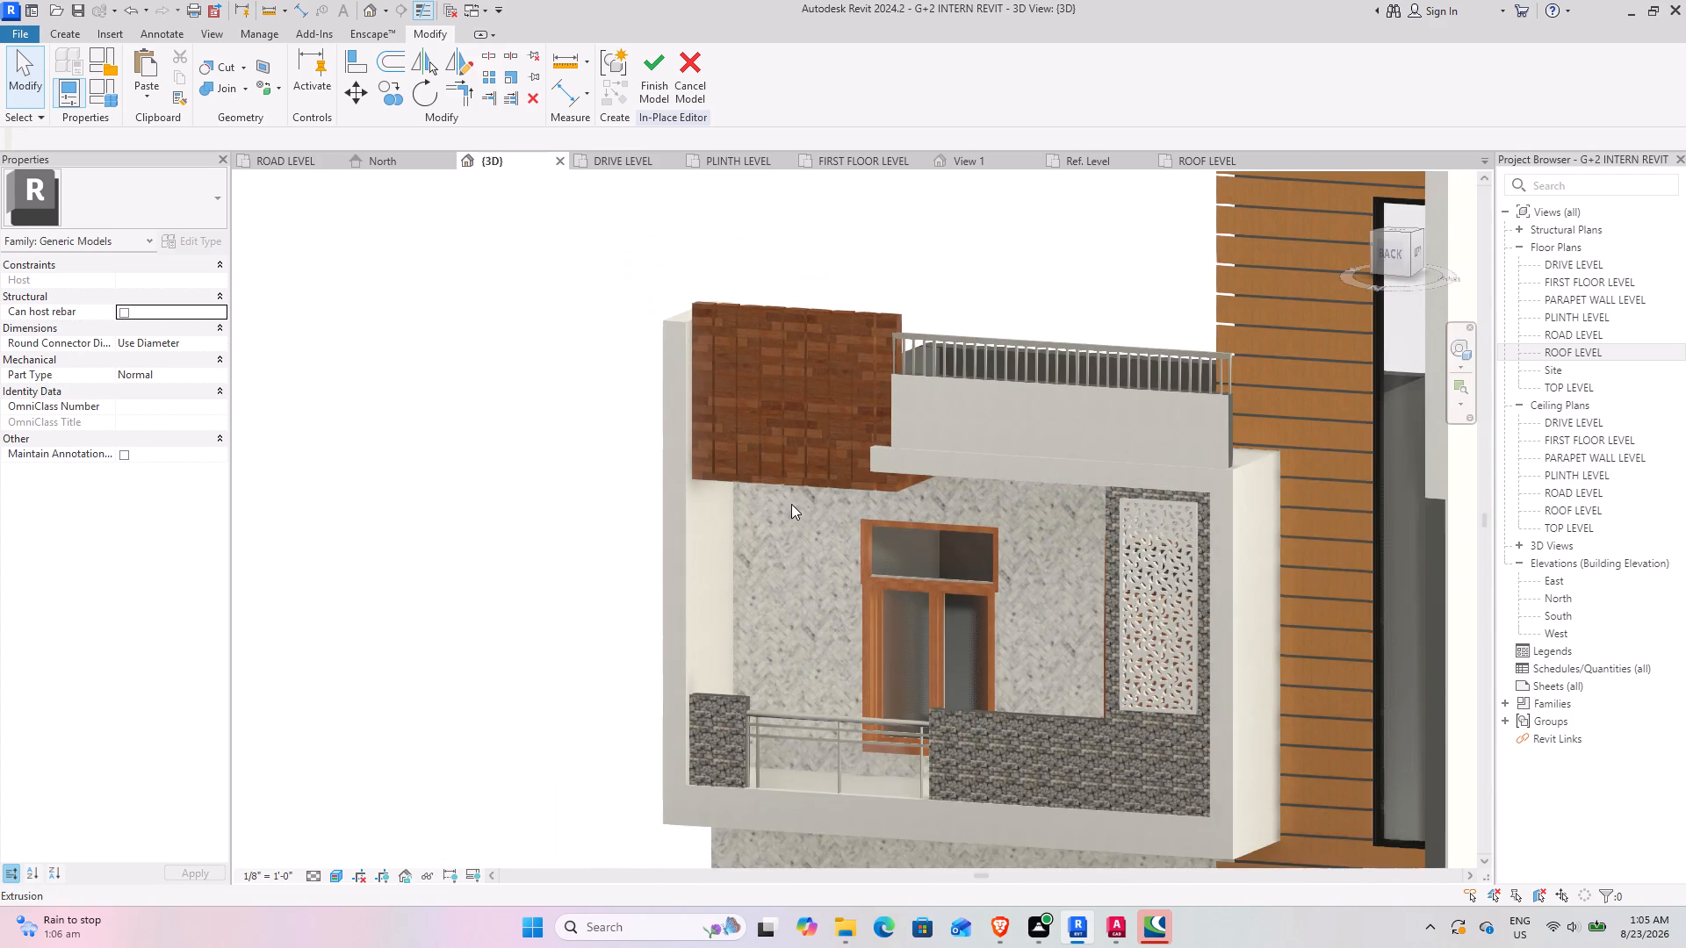
{"action": "middle_click_drag", "start_coordinate": [791, 503], "coordinate": [840, 484]}
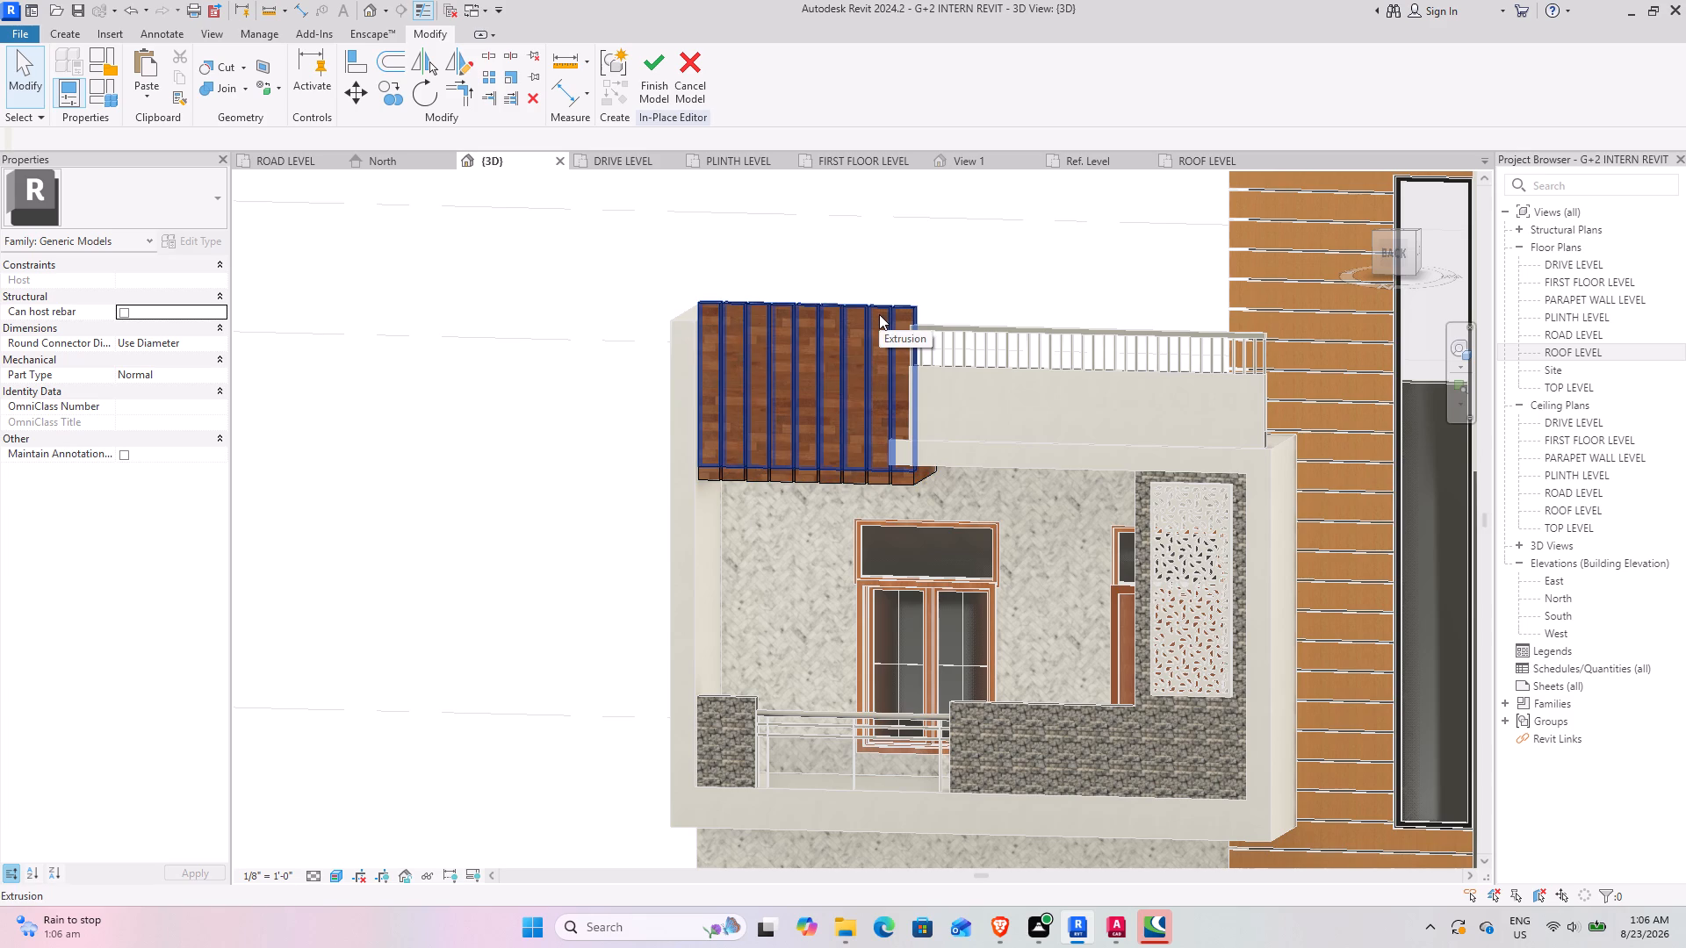
{"action": "middle_click_drag", "start_coordinate": [689, 437], "coordinate": [766, 325], "text": "shift"}
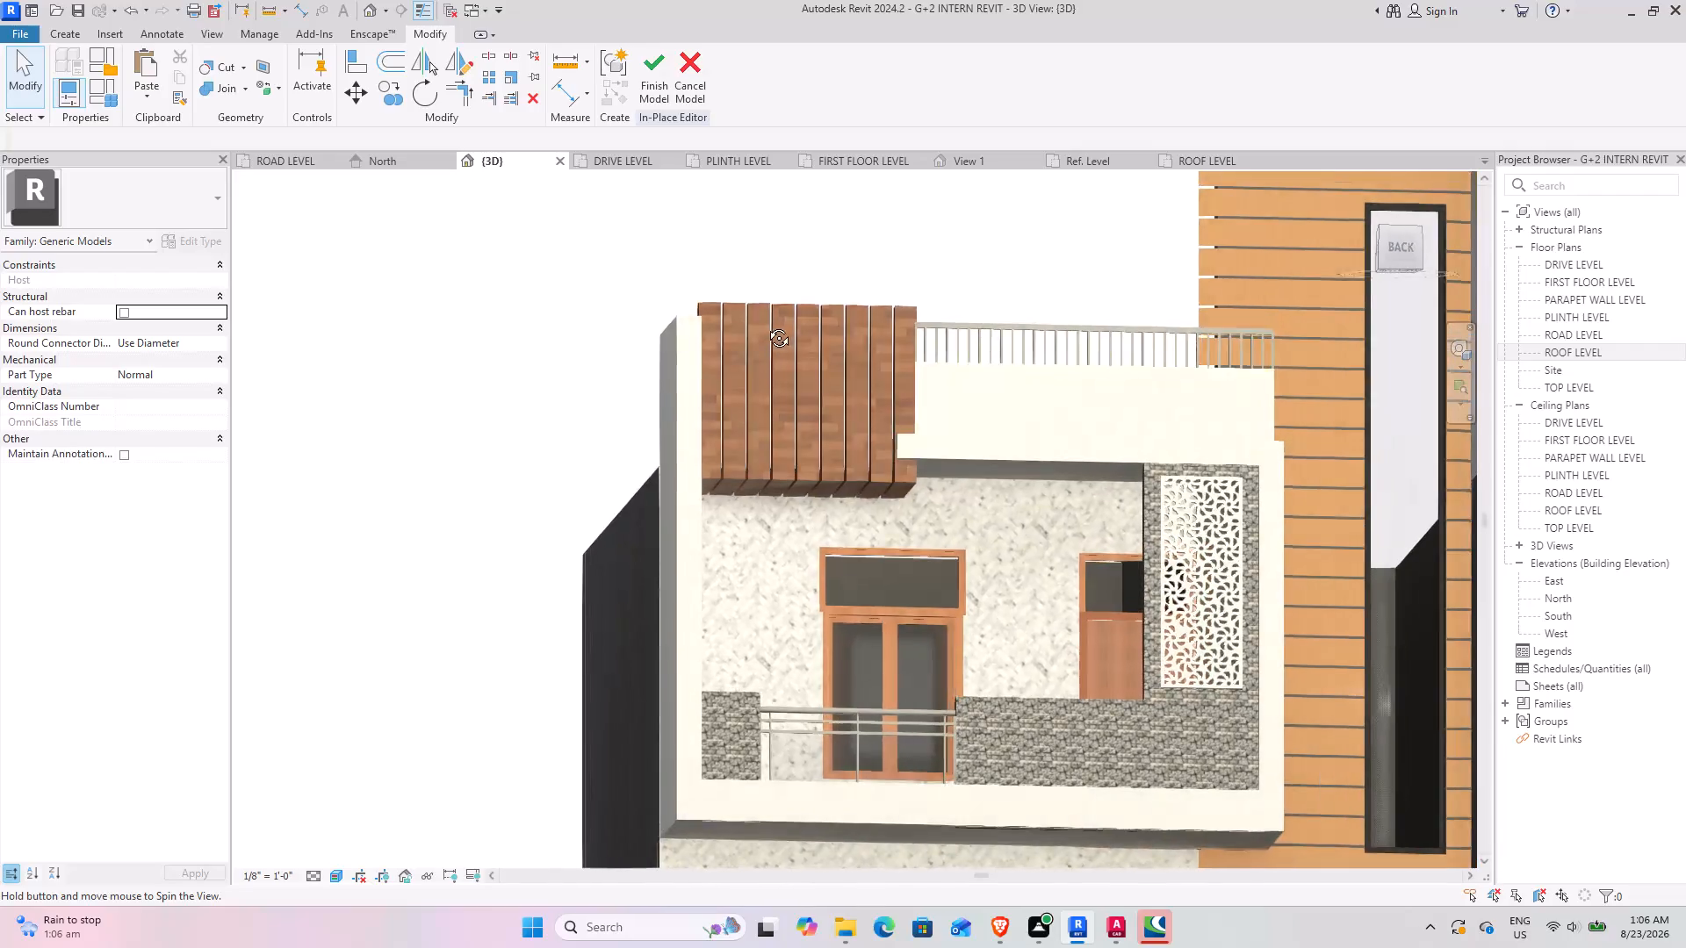
{"action": "middle_click_drag", "start_coordinate": [766, 325], "coordinate": [732, 380], "text": "shift"}
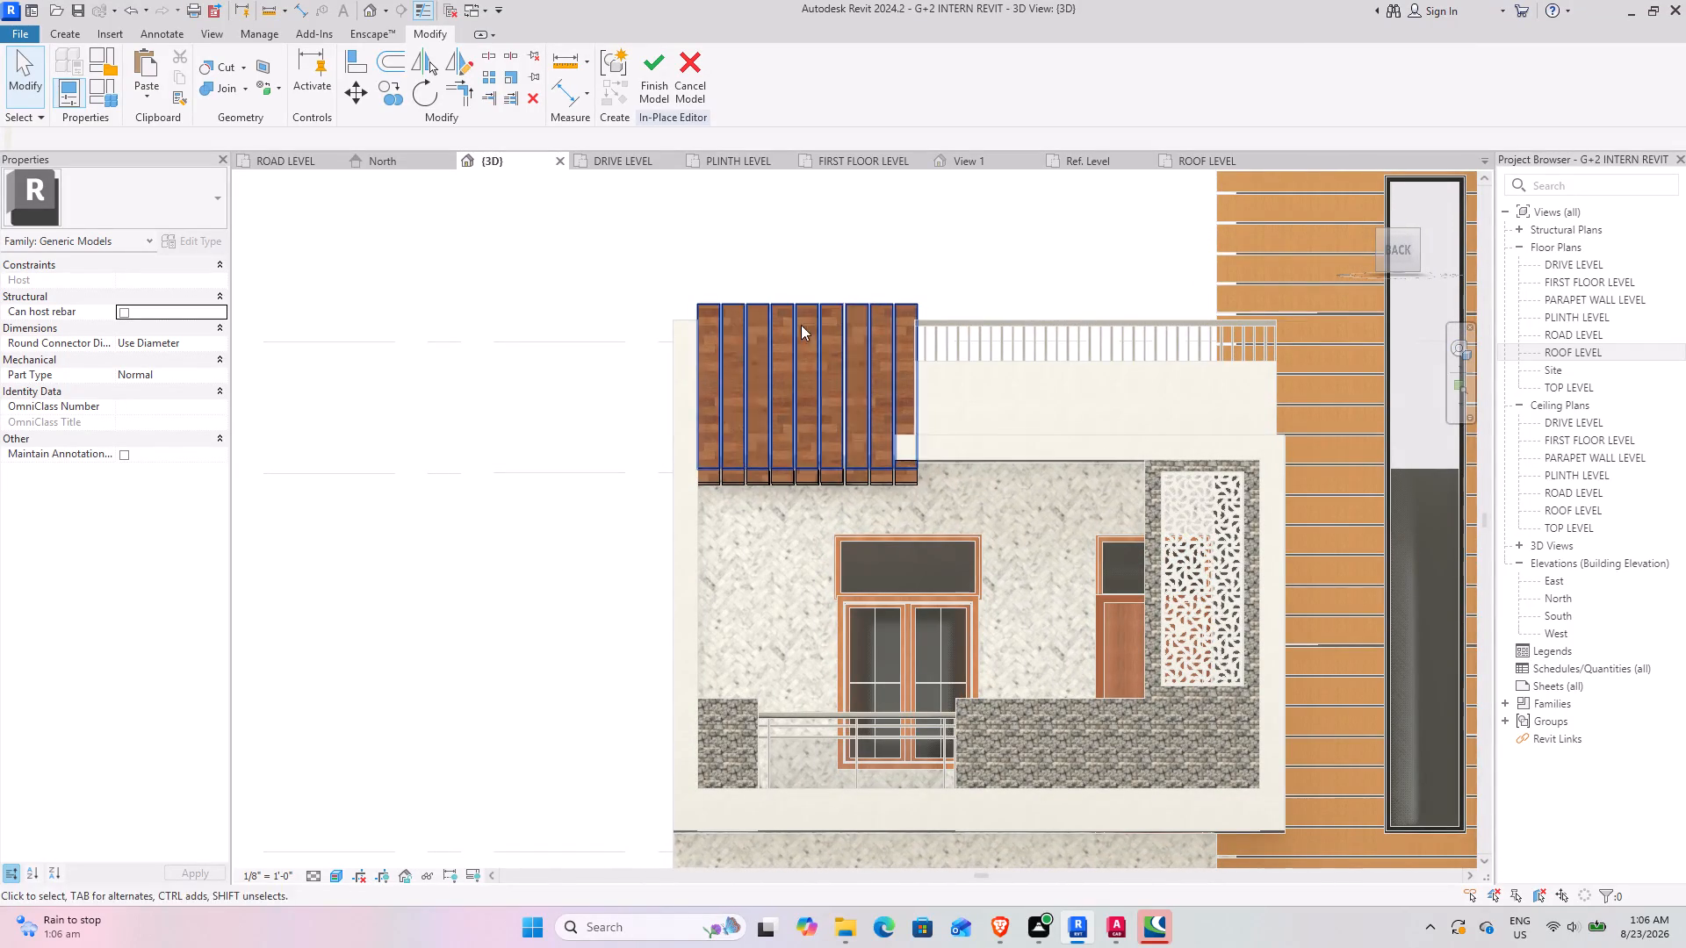
{"action": "middle_click_drag", "start_coordinate": [758, 422], "coordinate": [669, 552], "text": "shift"}
{"action": "middle_click_drag", "start_coordinate": [764, 366], "coordinate": [782, 492]}
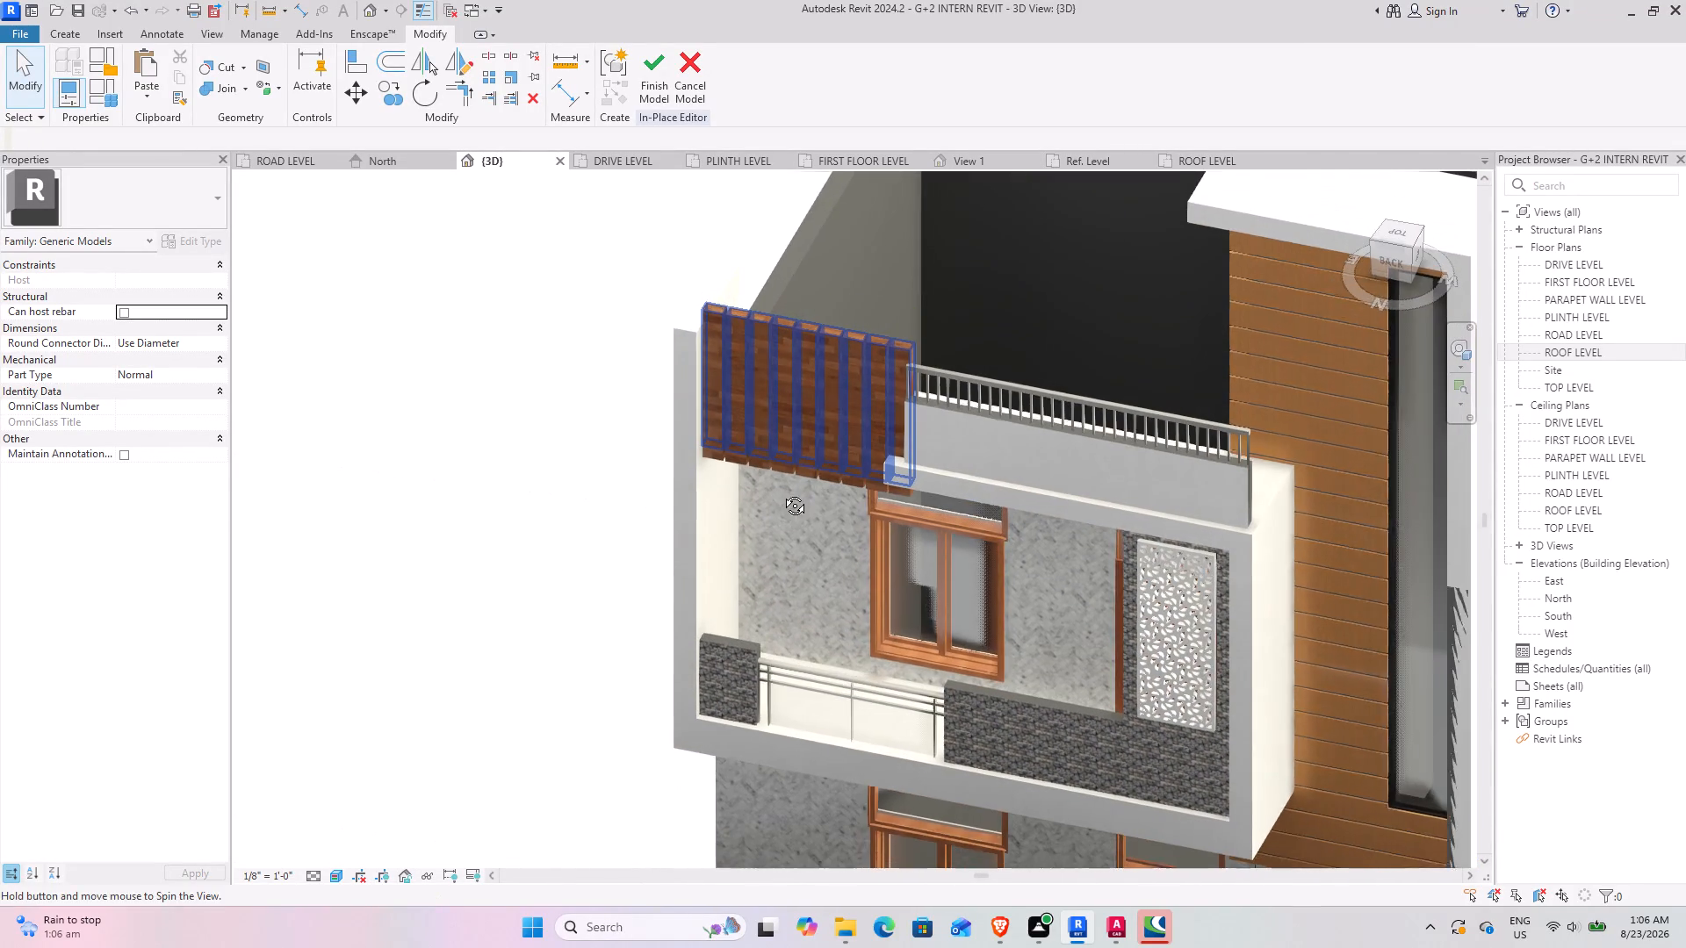
{"action": "middle_click_drag", "start_coordinate": [782, 492], "coordinate": [781, 493]}
{"action": "middle_click_drag", "start_coordinate": [717, 434], "coordinate": [752, 445], "text": "shift"}
{"action": "scroll", "coordinate": [702, 289], "scroll_direction": "up", "scroll_amount": 8}
{"action": "middle_click_drag", "start_coordinate": [726, 311], "coordinate": [743, 347], "text": "shift"}
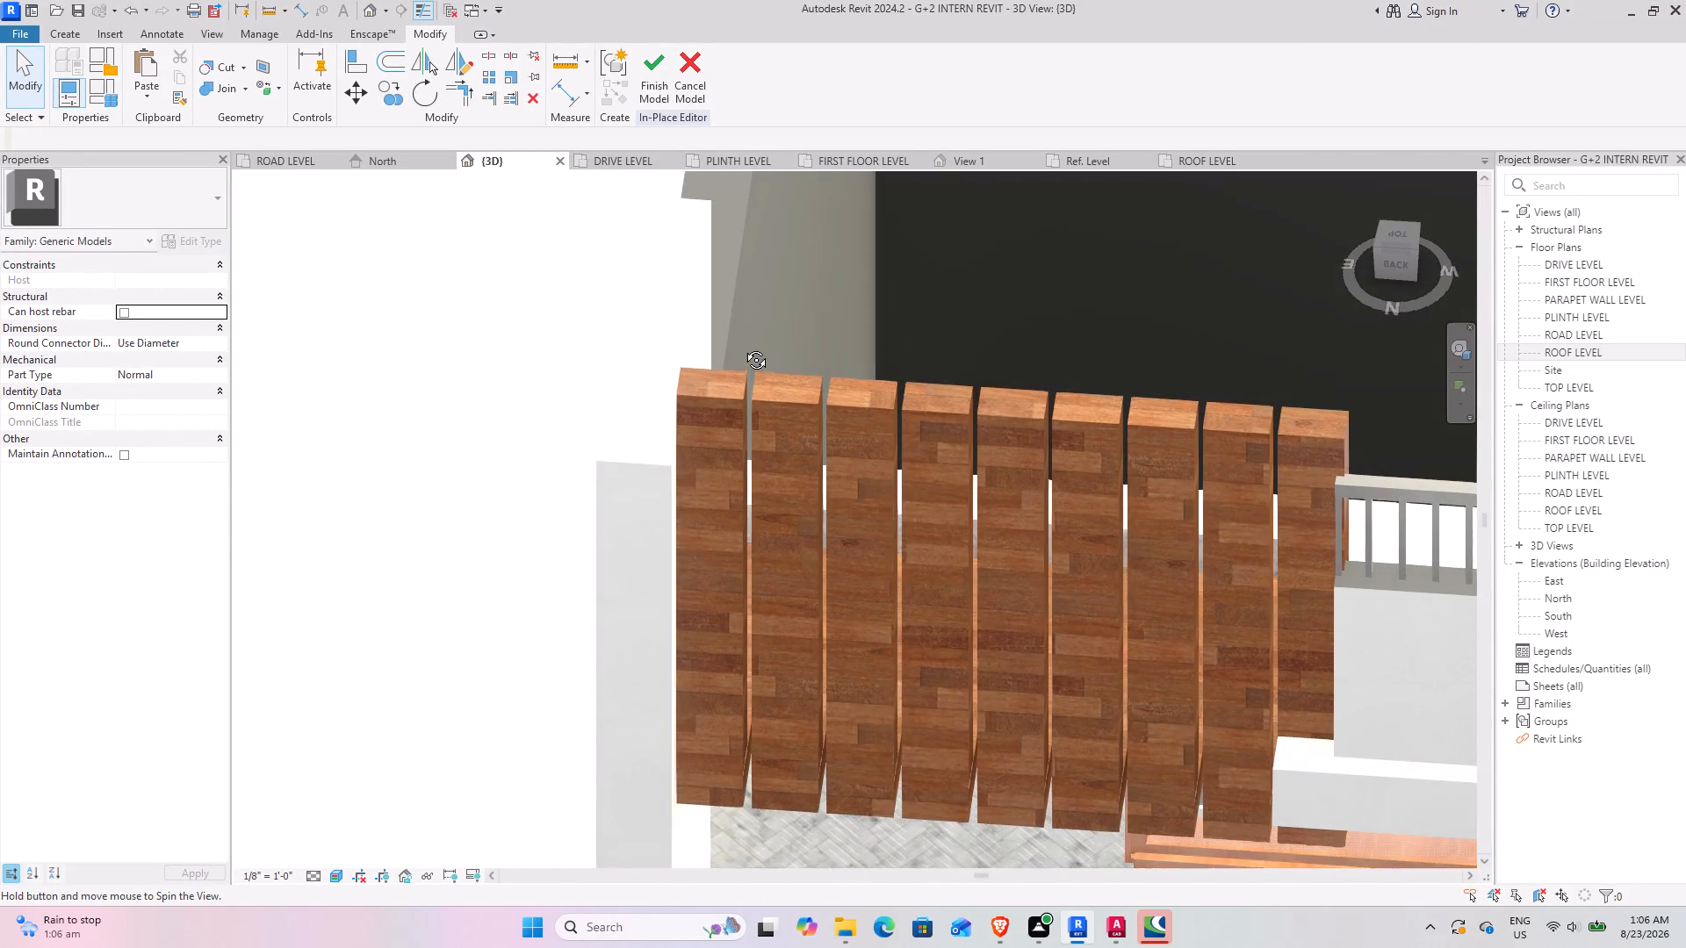
{"action": "middle_click_drag", "start_coordinate": [743, 347], "coordinate": [741, 348], "text": "shift"}
Start an extrusion on the vertical slats' top face and sketch a rectangle offset 1" around all nine slat tops.
{"action": "left_click", "coordinate": [61, 29]}
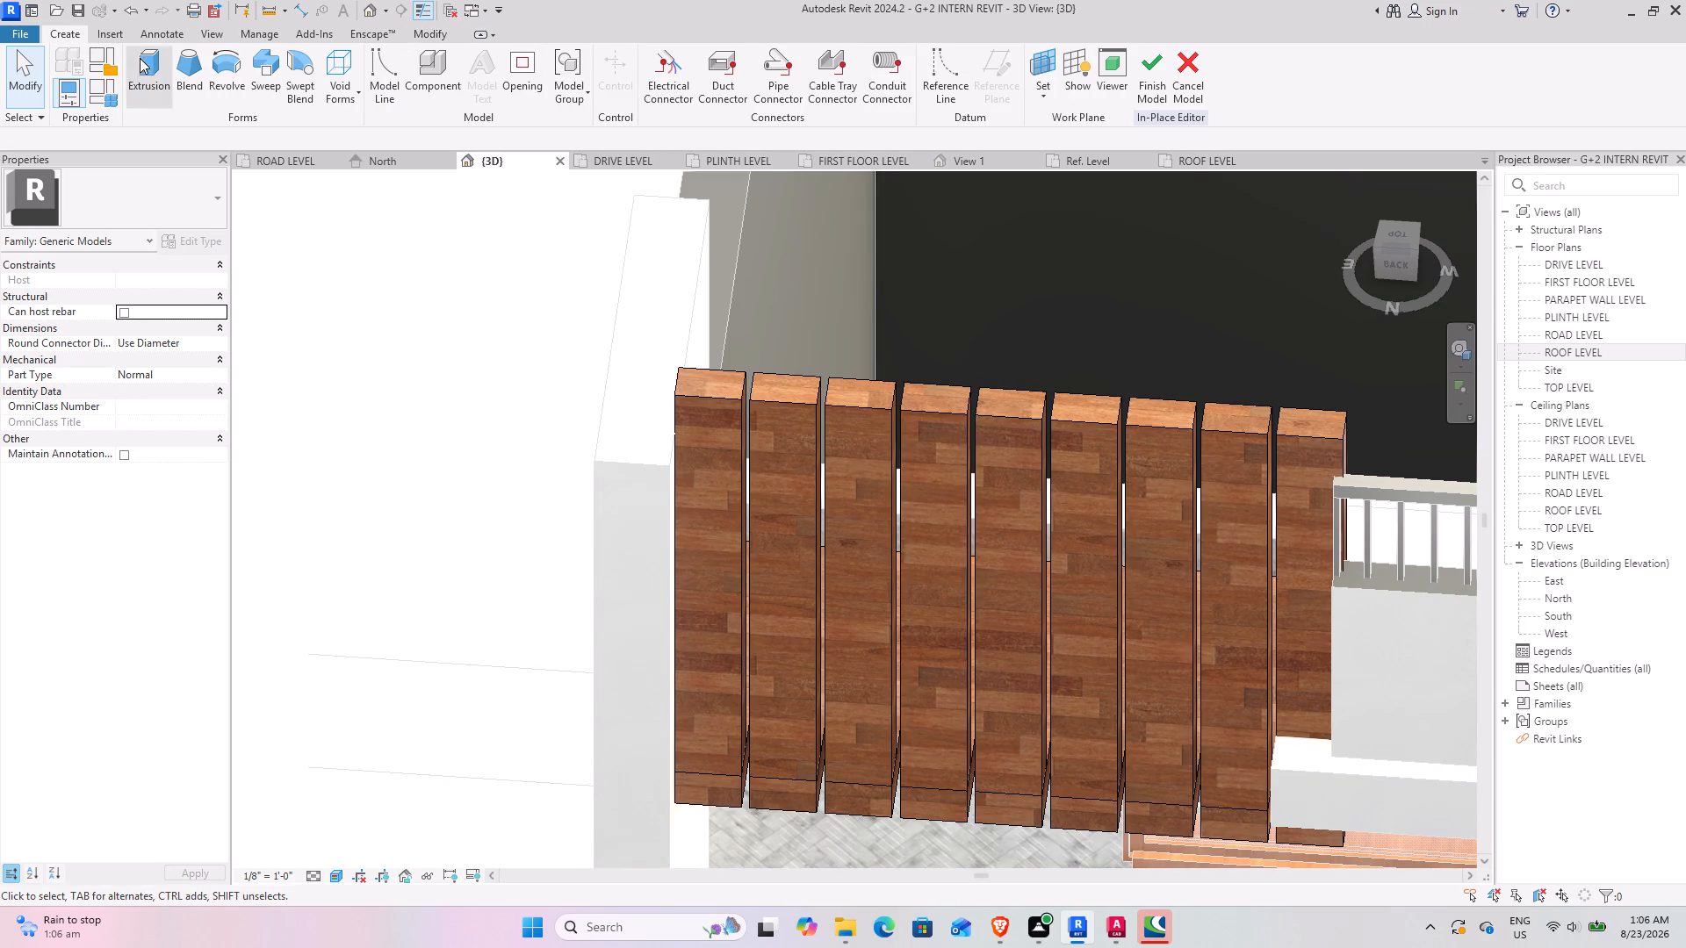
{"action": "left_click", "coordinate": [150, 58]}
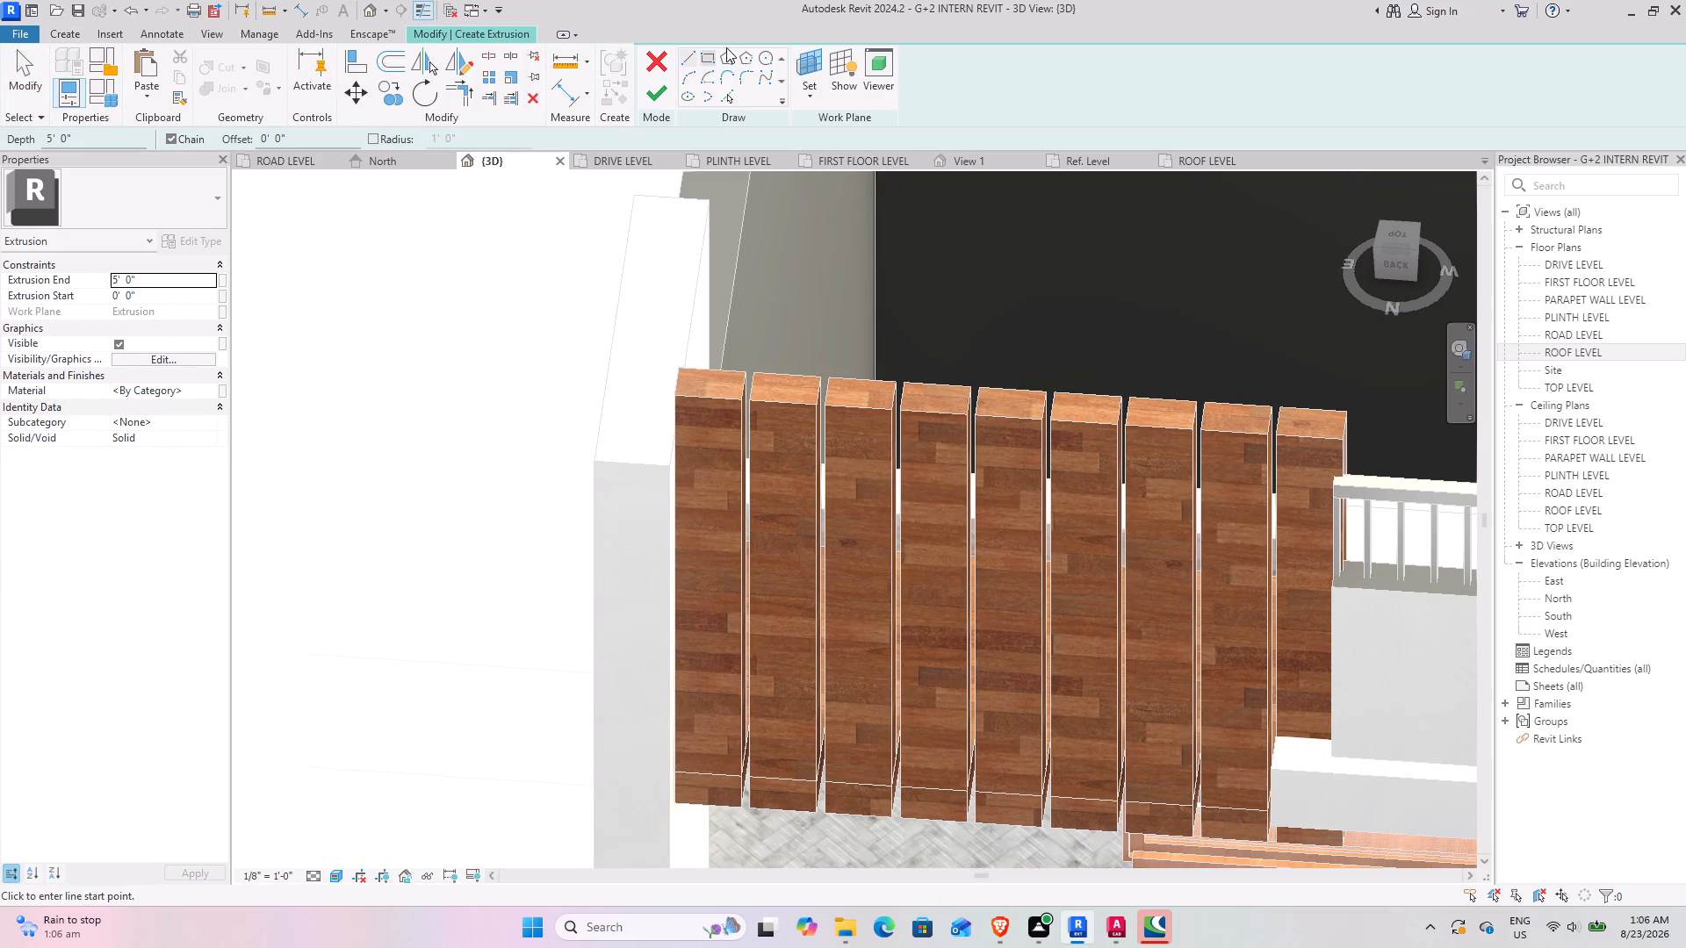
{"action": "left_click", "coordinate": [810, 99]}
{"action": "left_click", "coordinate": [817, 158]}
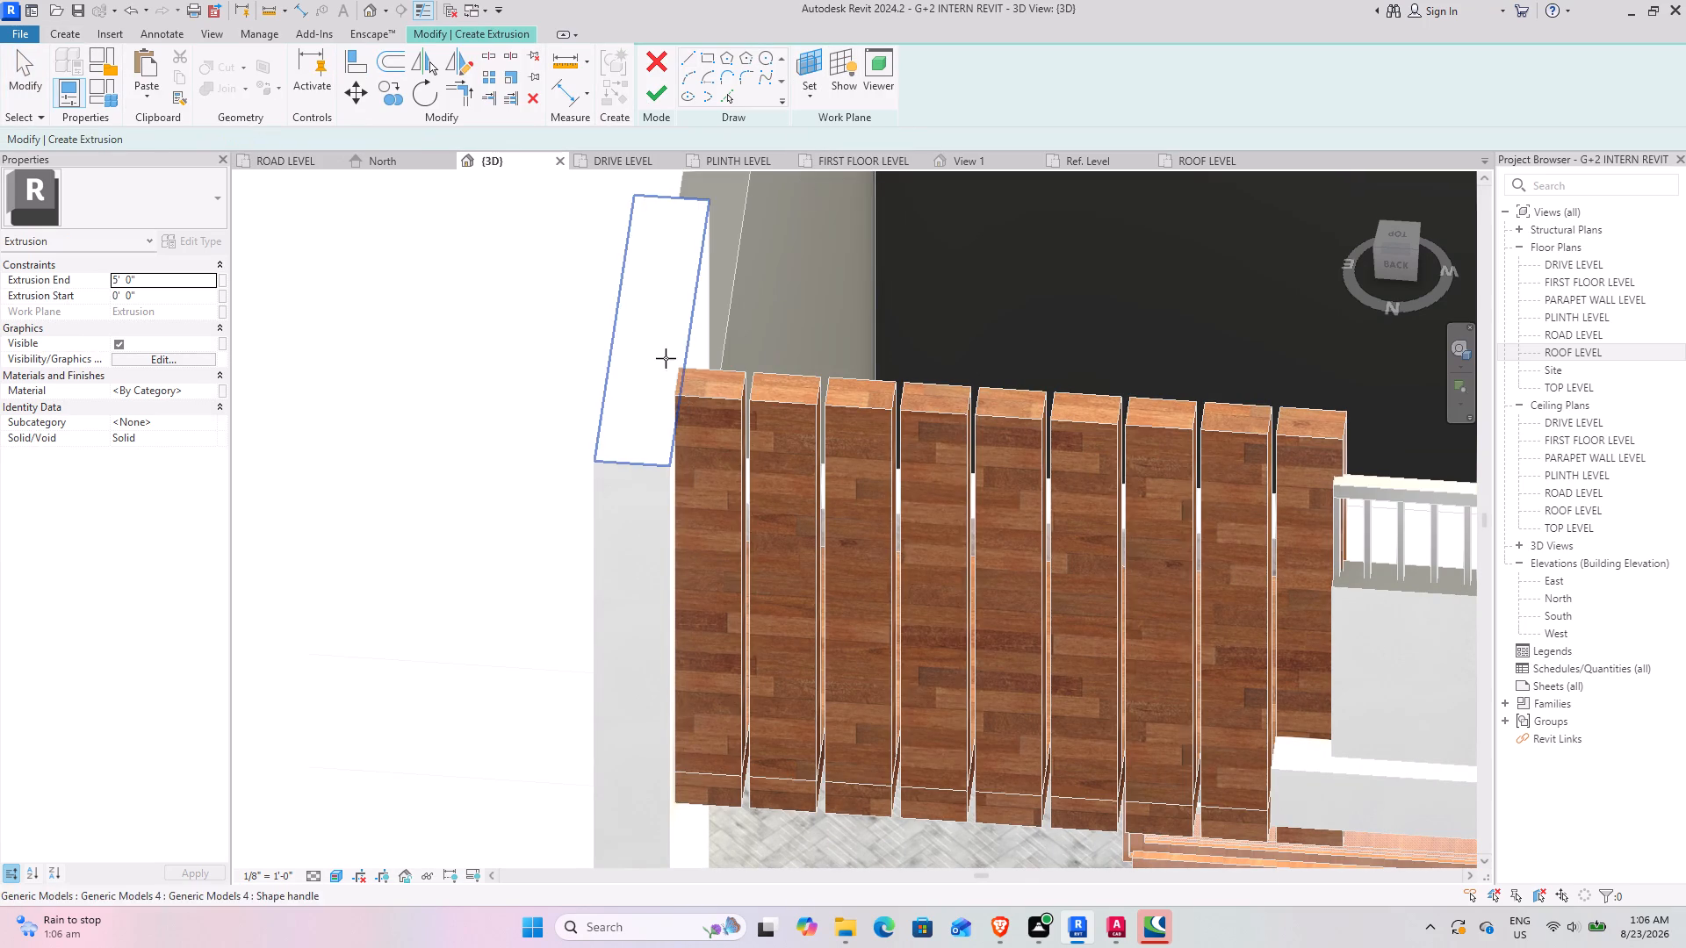
{"action": "left_click", "coordinate": [698, 371]}
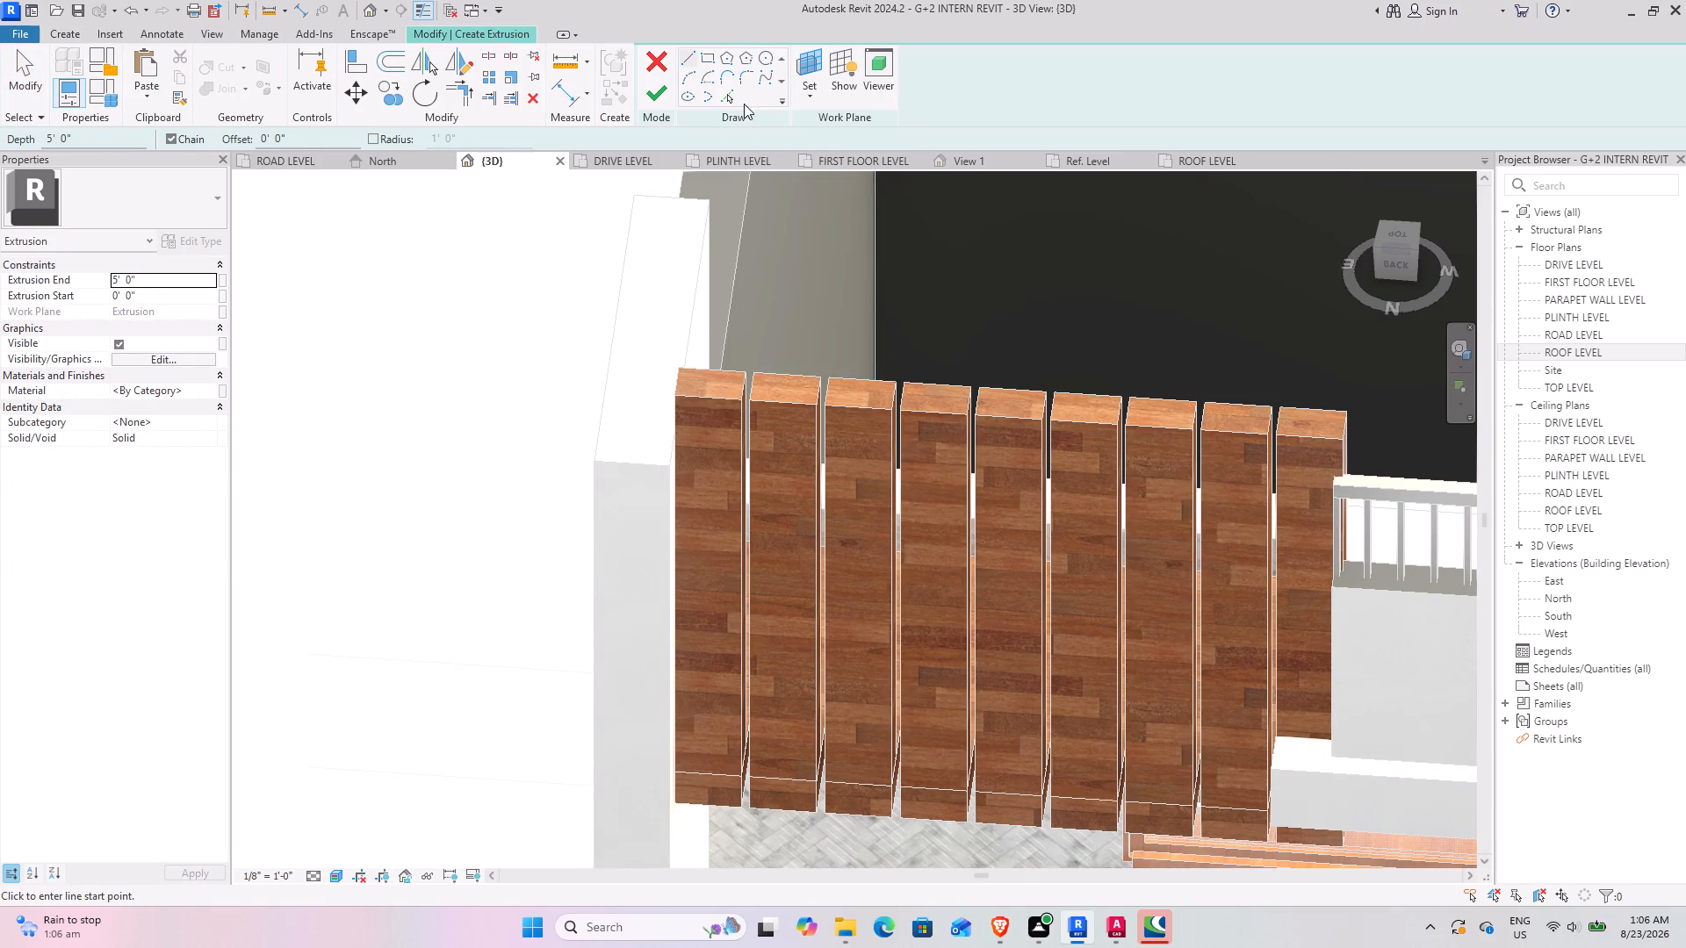
{"action": "left_click", "coordinate": [709, 50]}
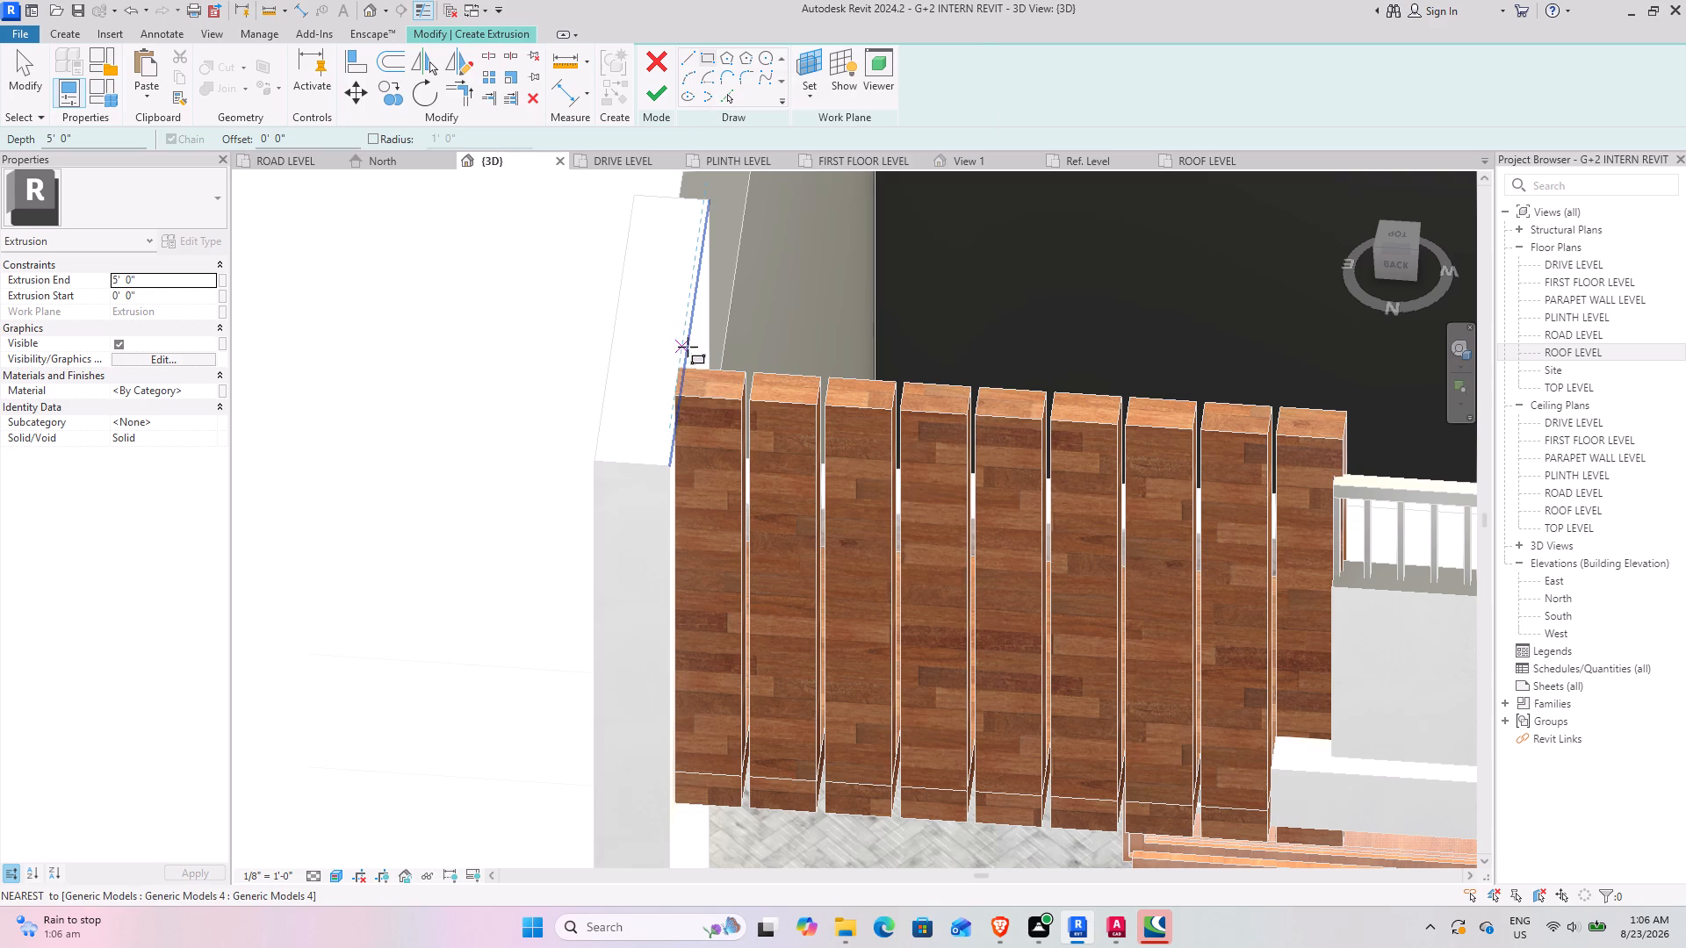
{"action": "scroll", "coordinate": [679, 358], "scroll_direction": "up", "scroll_amount": 3}
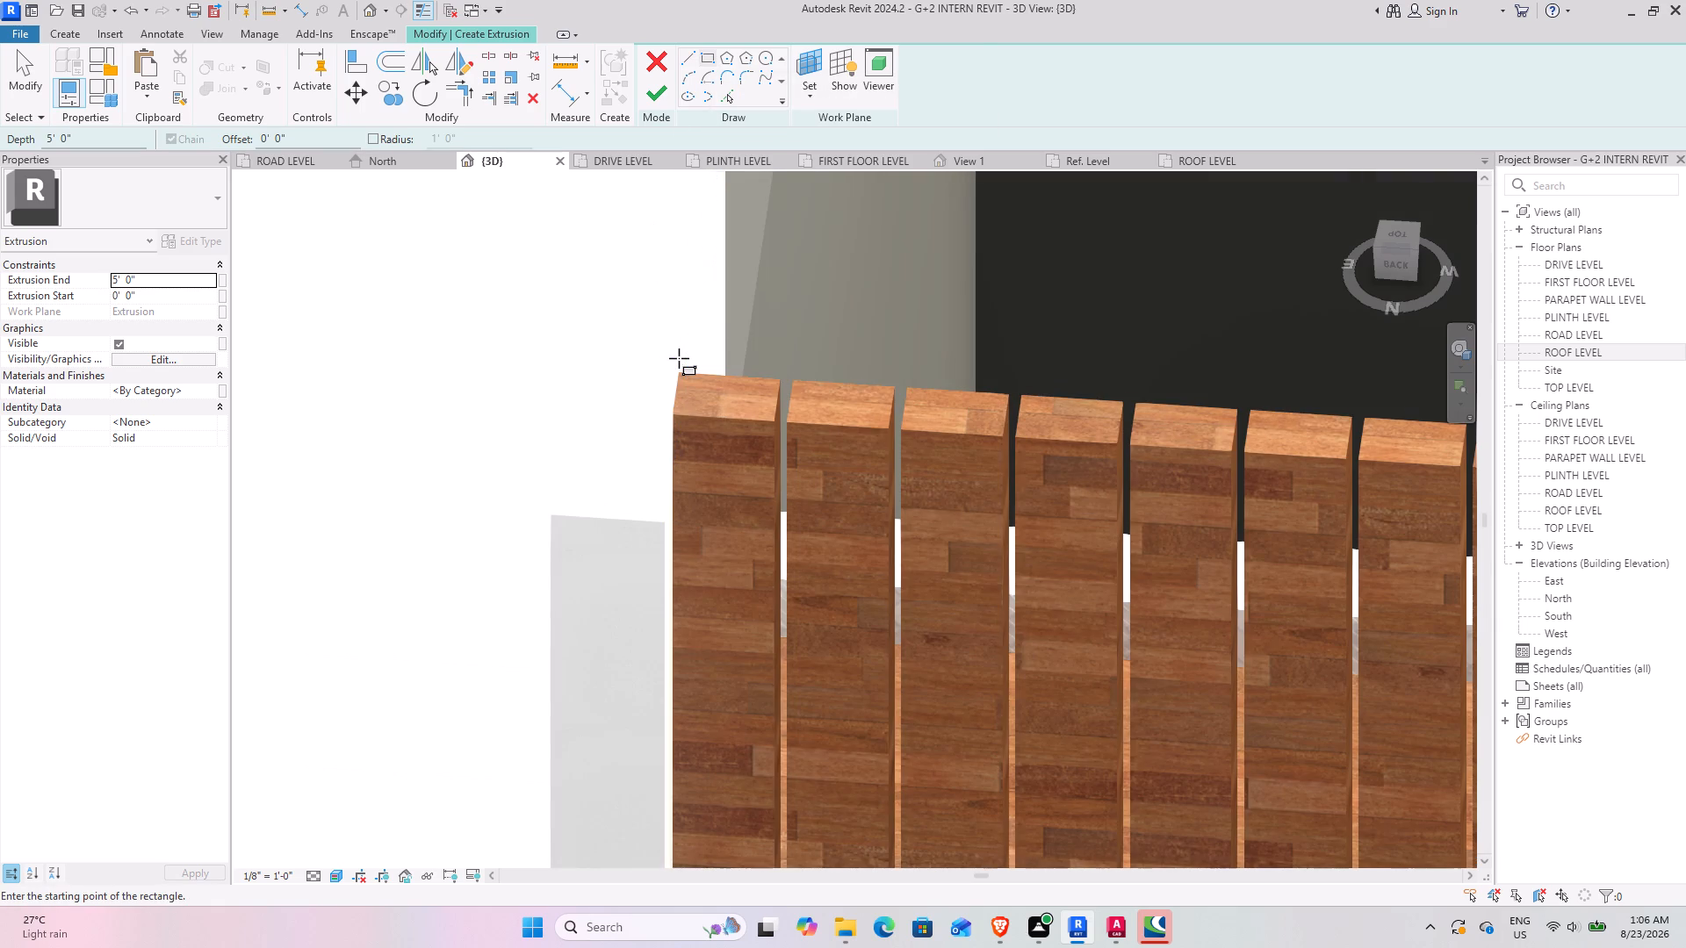
{"action": "left_click", "coordinate": [323, 144]}
{"action": "left_click_drag", "start_coordinate": [317, 144], "coordinate": [148, 141]}
{"action": "type", "text": "1\""}
{"action": "key", "text": "Return"}
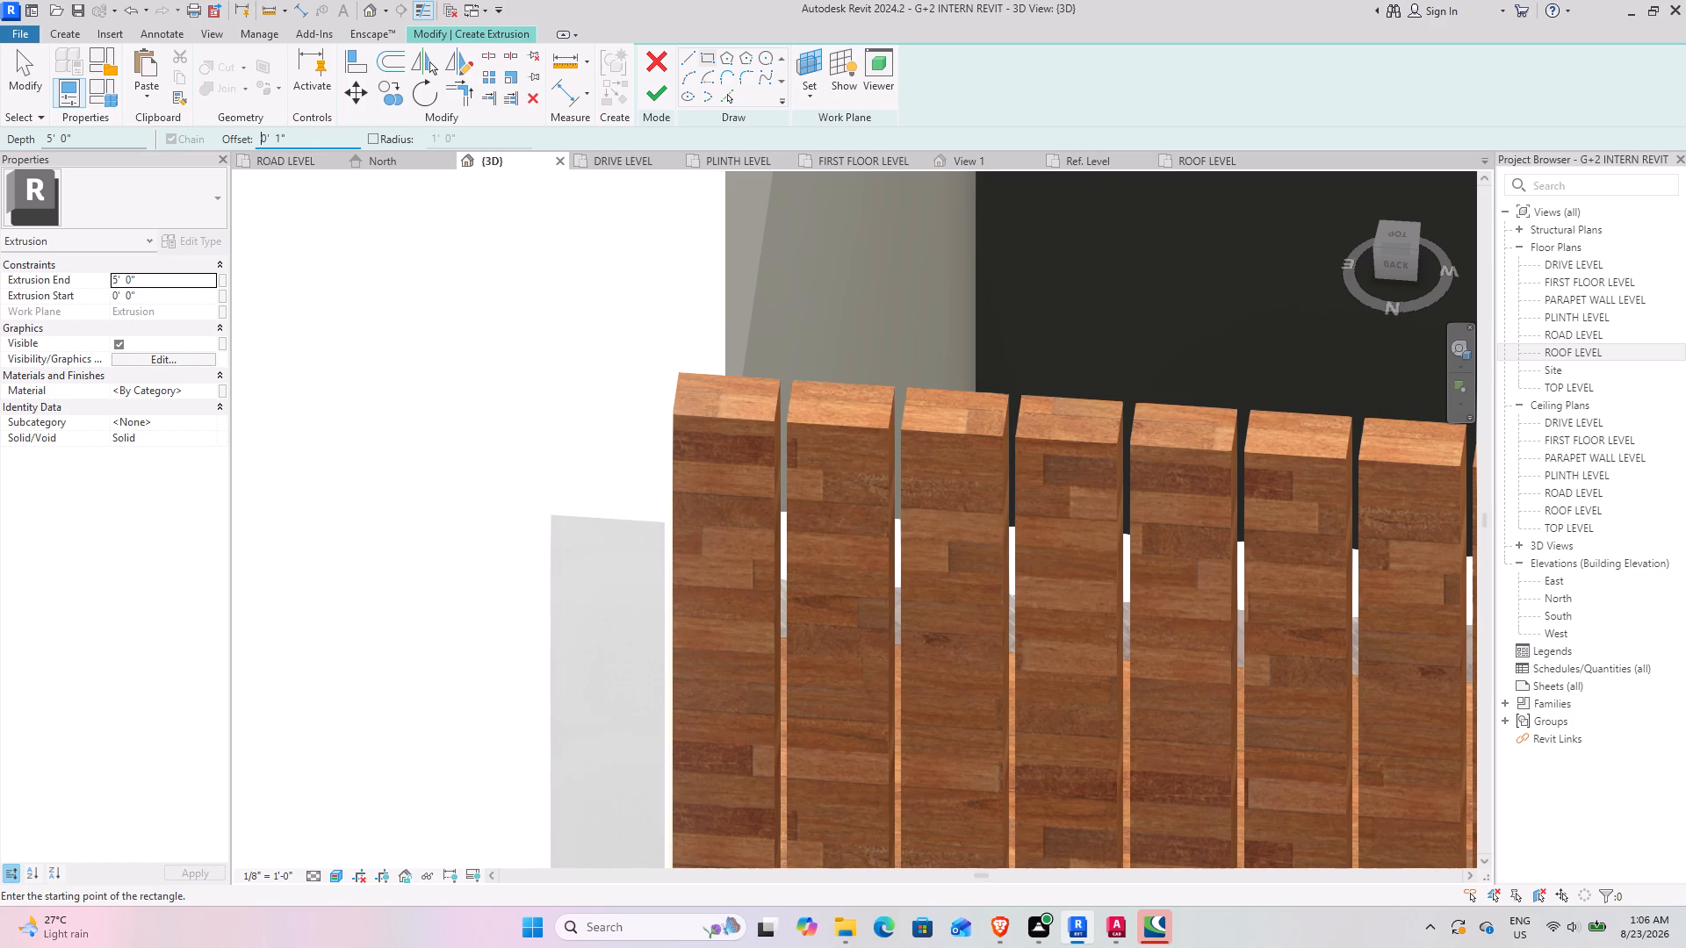
{"action": "left_click", "coordinate": [681, 376]}
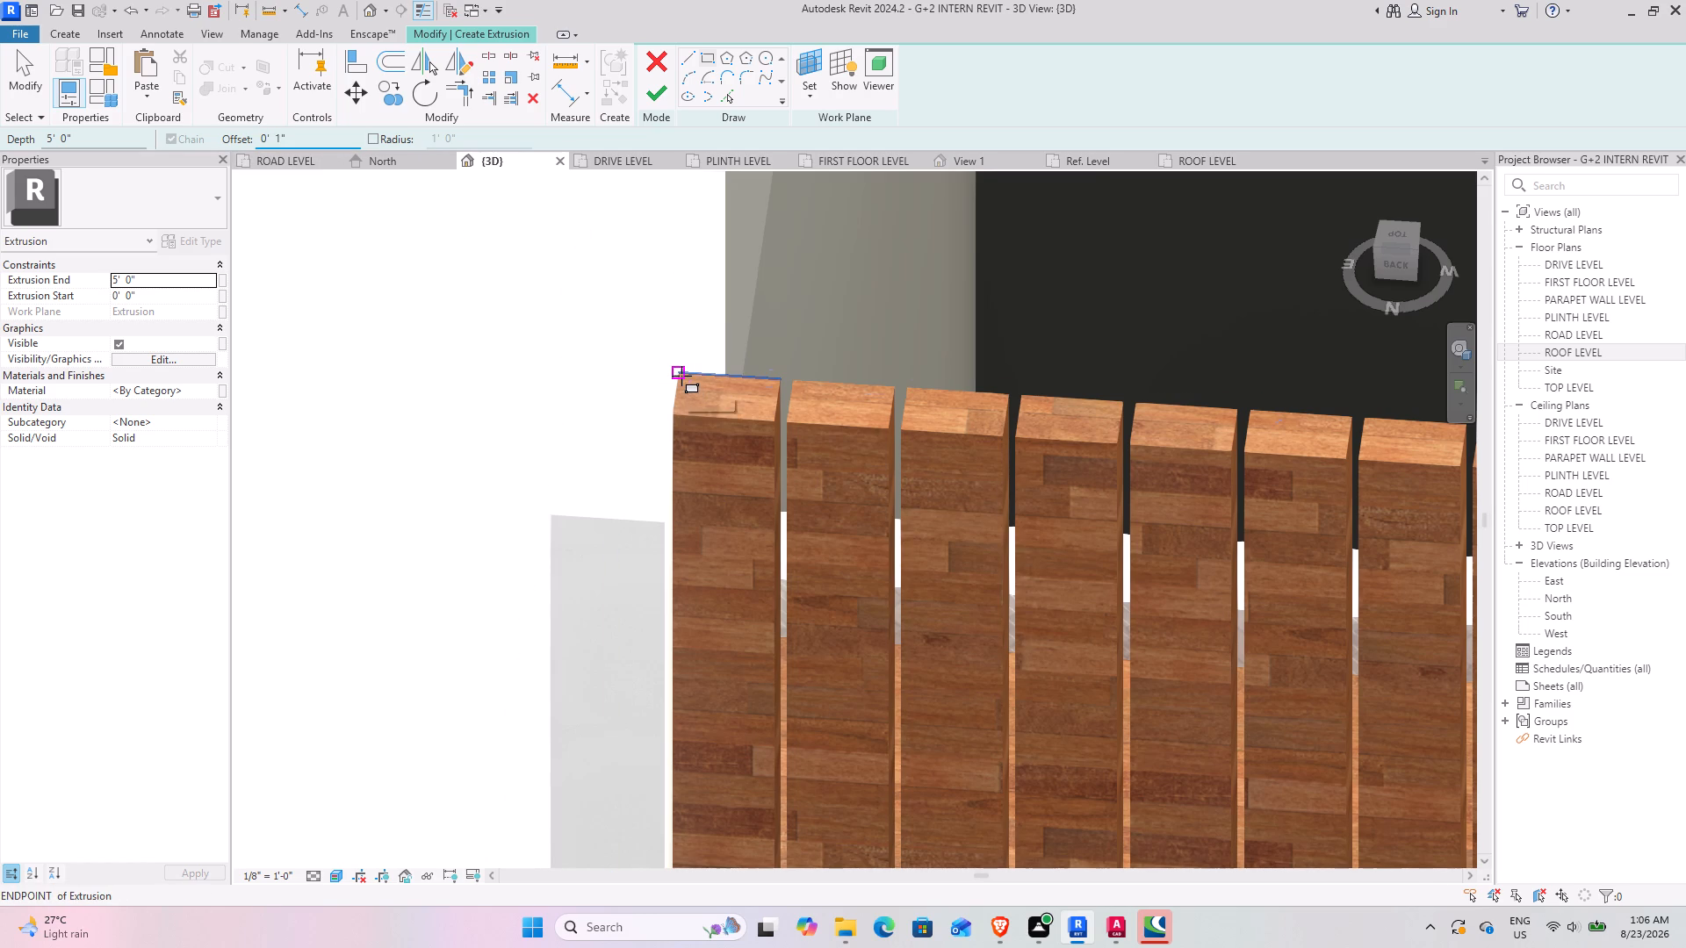
{"action": "middle_click_drag", "start_coordinate": [1208, 477], "coordinate": [1199, 476]}
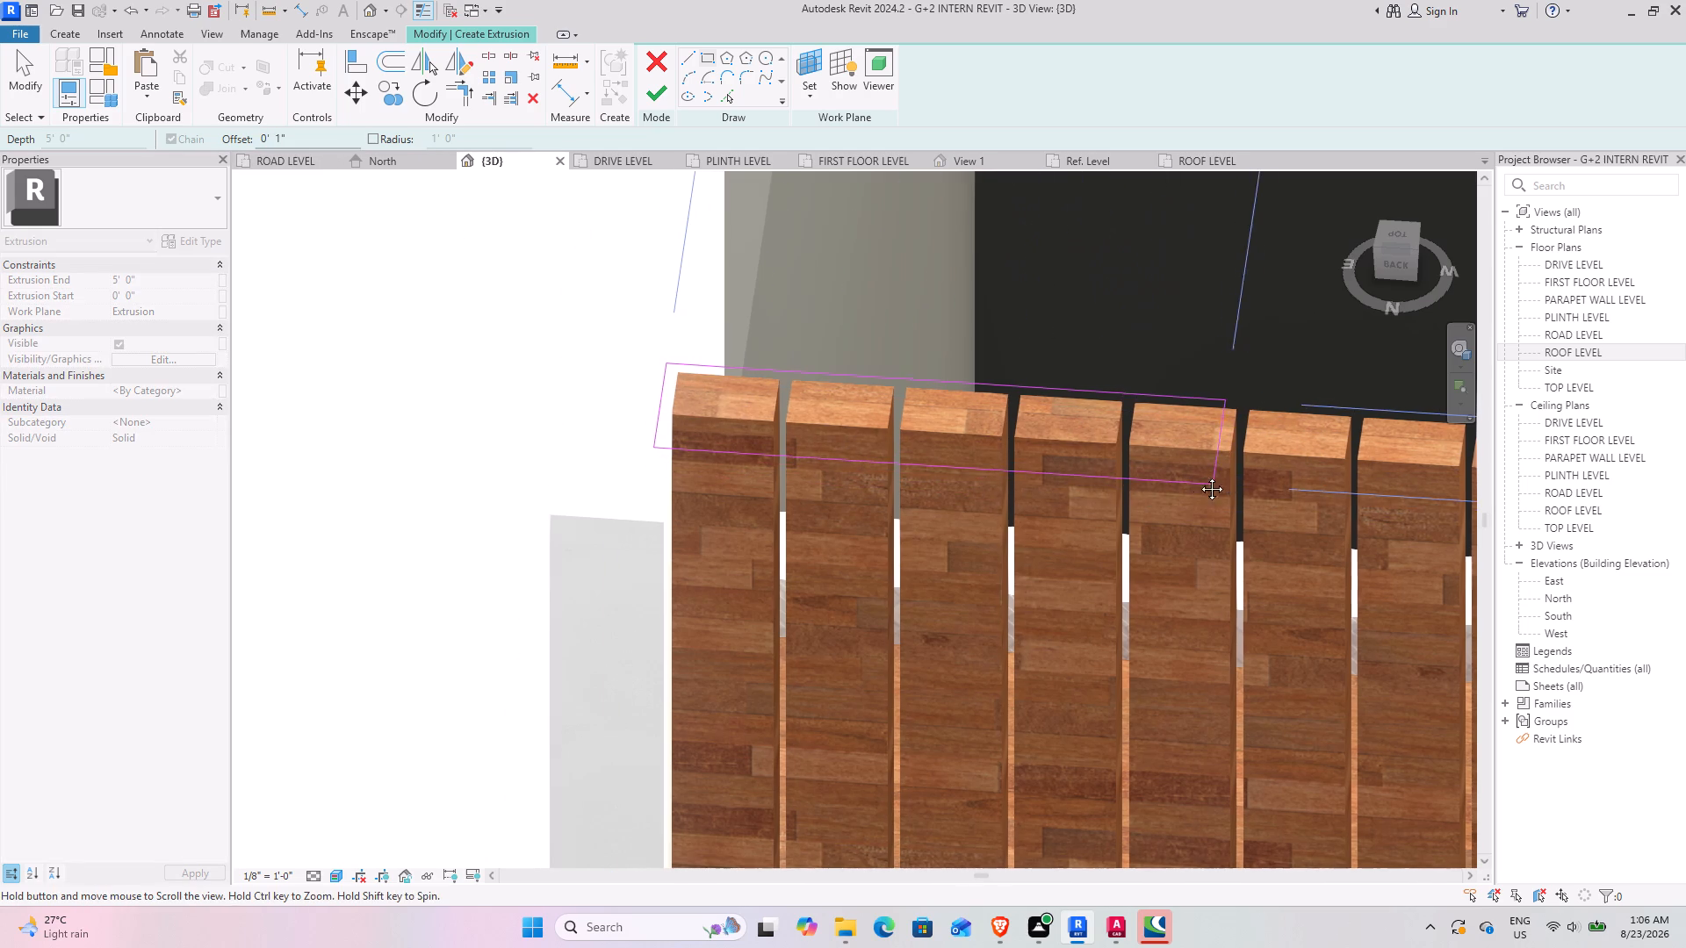
{"action": "middle_click_drag", "start_coordinate": [1199, 476], "coordinate": [621, 457]}
{"action": "left_click", "coordinate": [1105, 463]}
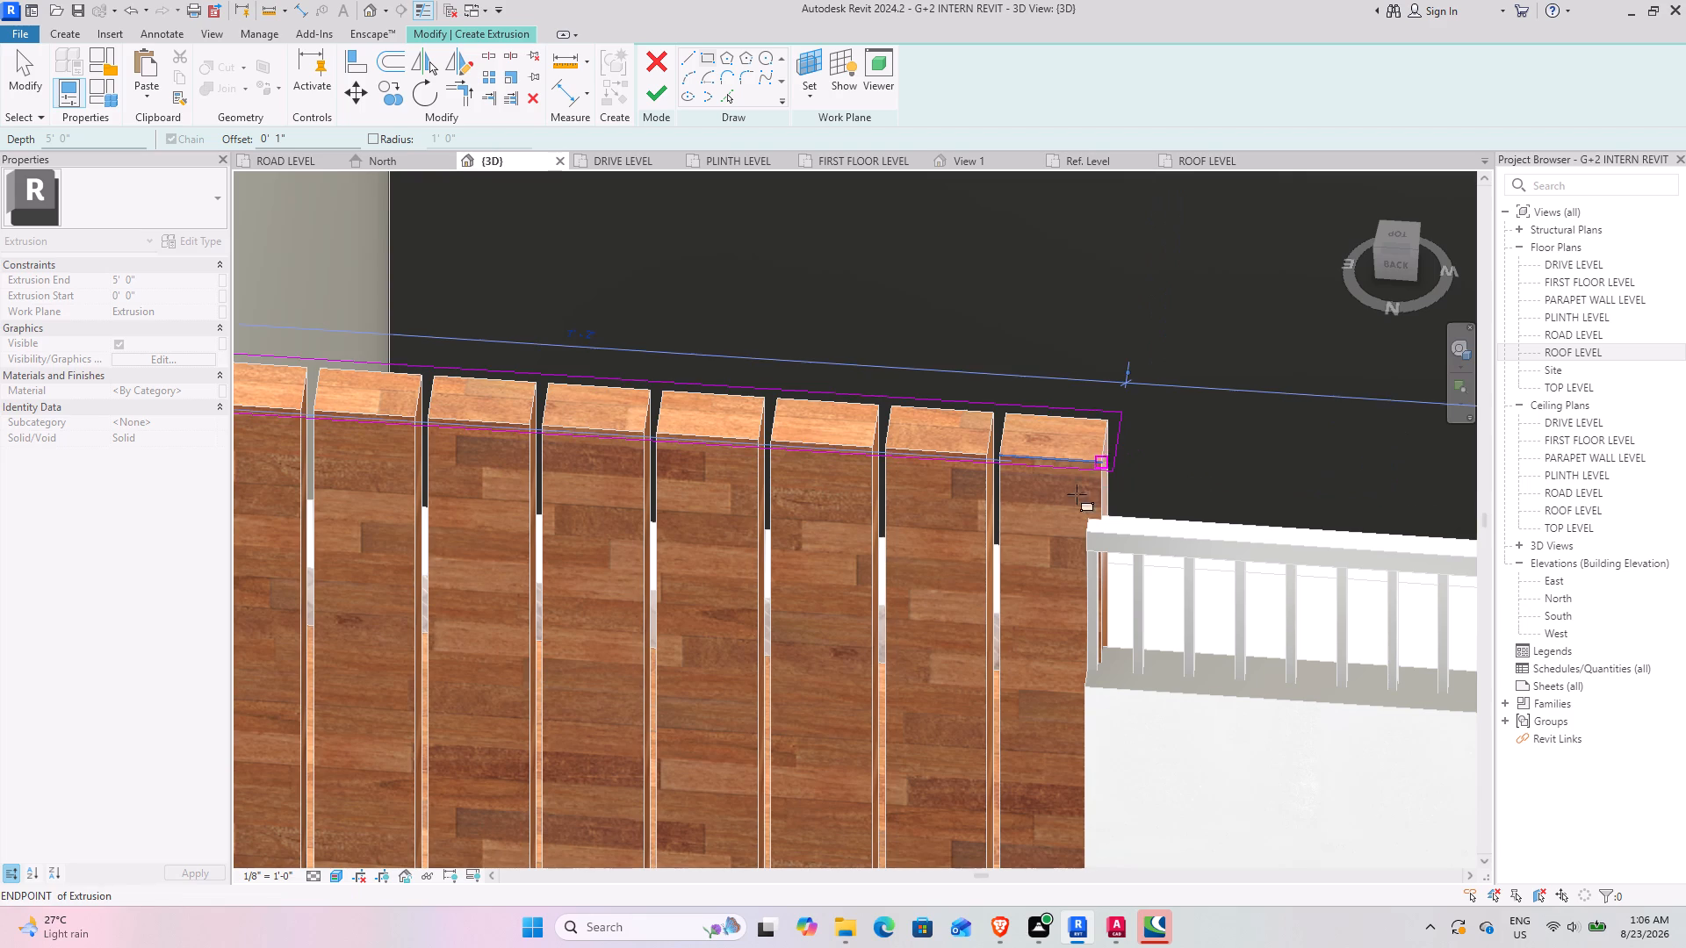
{"action": "middle_click_drag", "start_coordinate": [870, 528], "coordinate": [888, 528], "text": "shift"}
{"action": "middle_click_drag", "start_coordinate": [807, 521], "coordinate": [875, 535]}
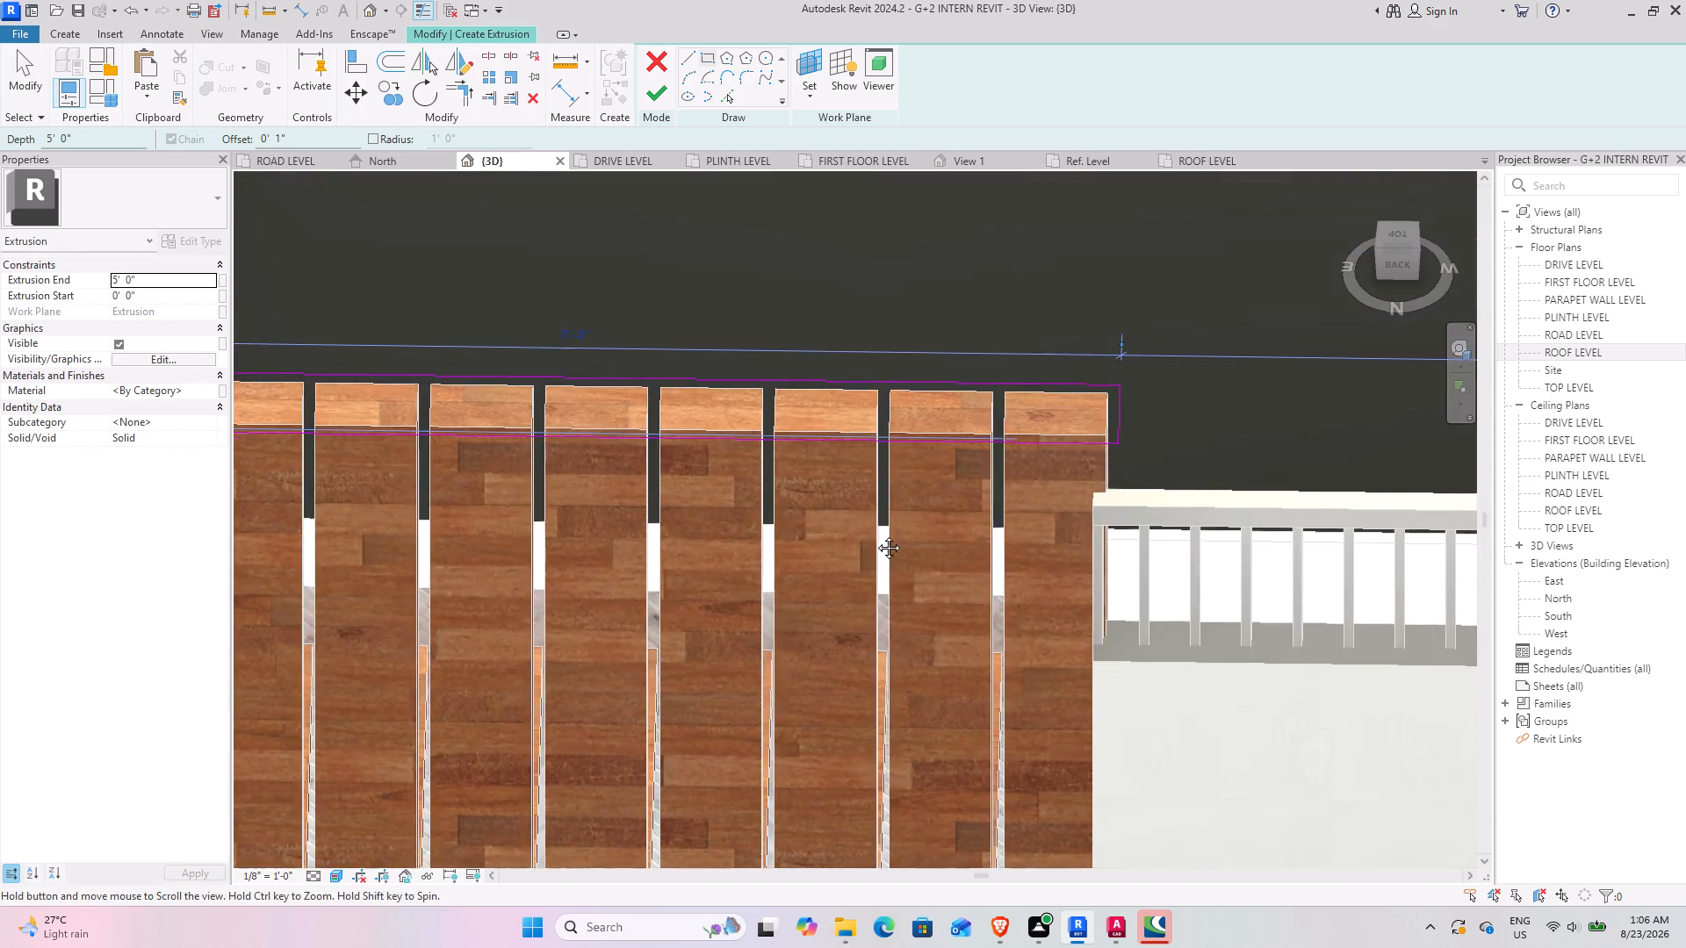
{"action": "middle_click_drag", "start_coordinate": [875, 535], "coordinate": [1140, 581]}
{"action": "key", "text": "Escape"}
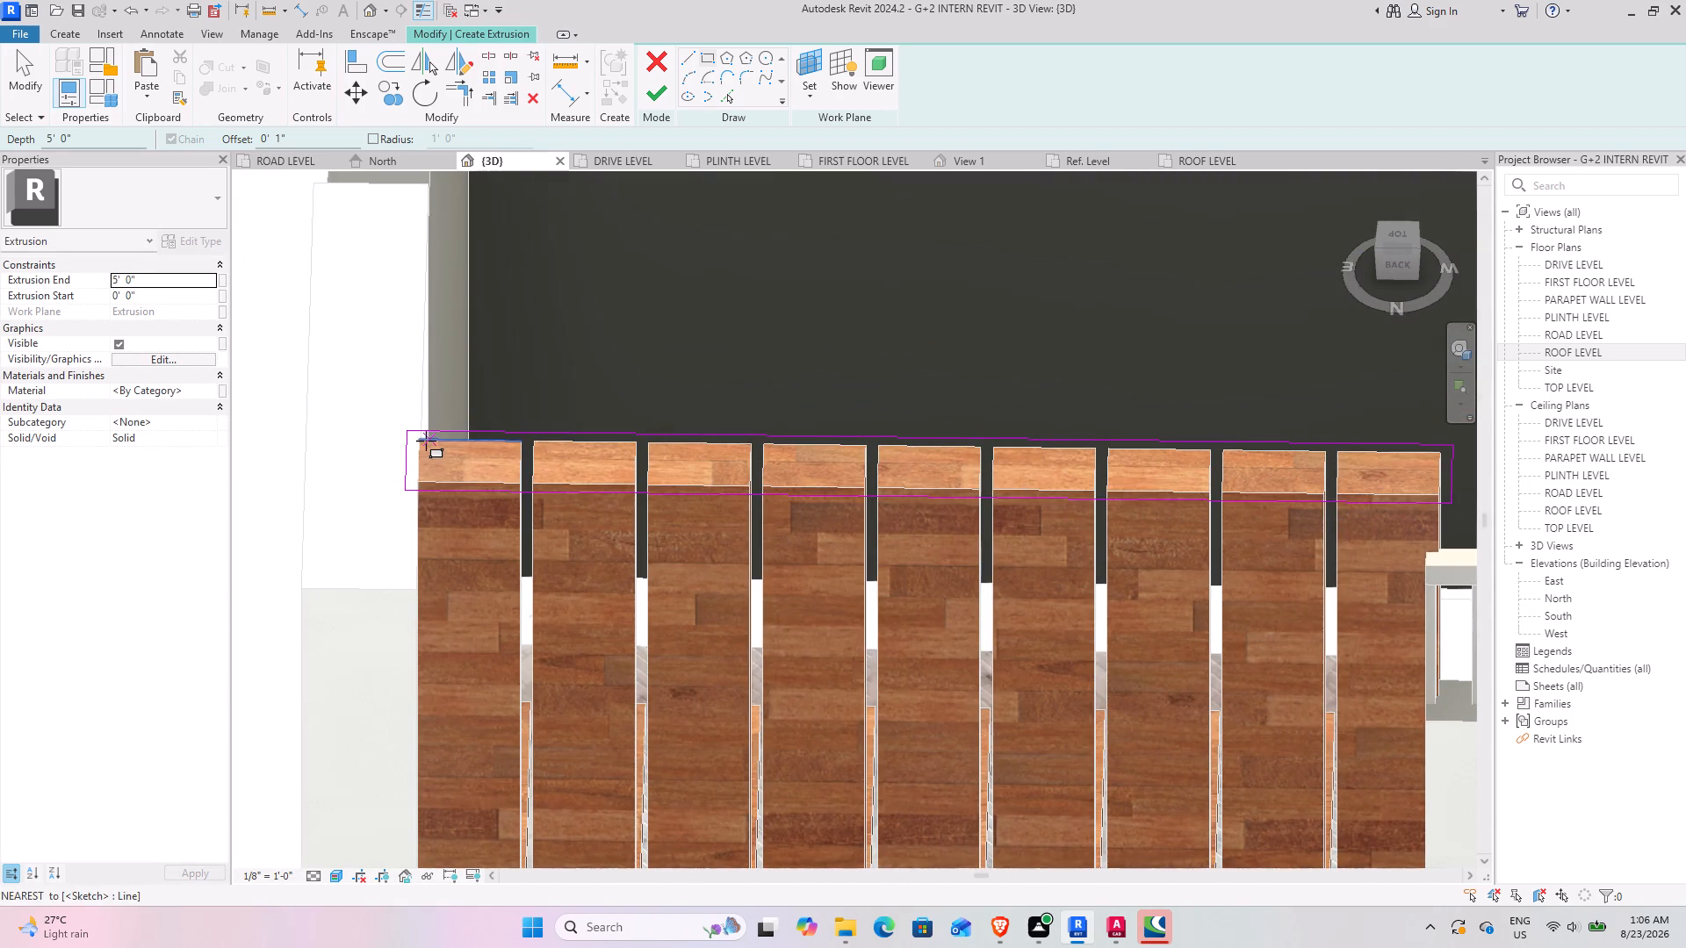
{"action": "key", "text": "Escape"}
Align the rectangle's short end line beside the white side wall with the outer side face of the first vertical slat.
{"action": "left_click", "coordinate": [403, 465]}
{"action": "left_click_drag", "start_coordinate": [407, 452], "coordinate": [425, 455]}
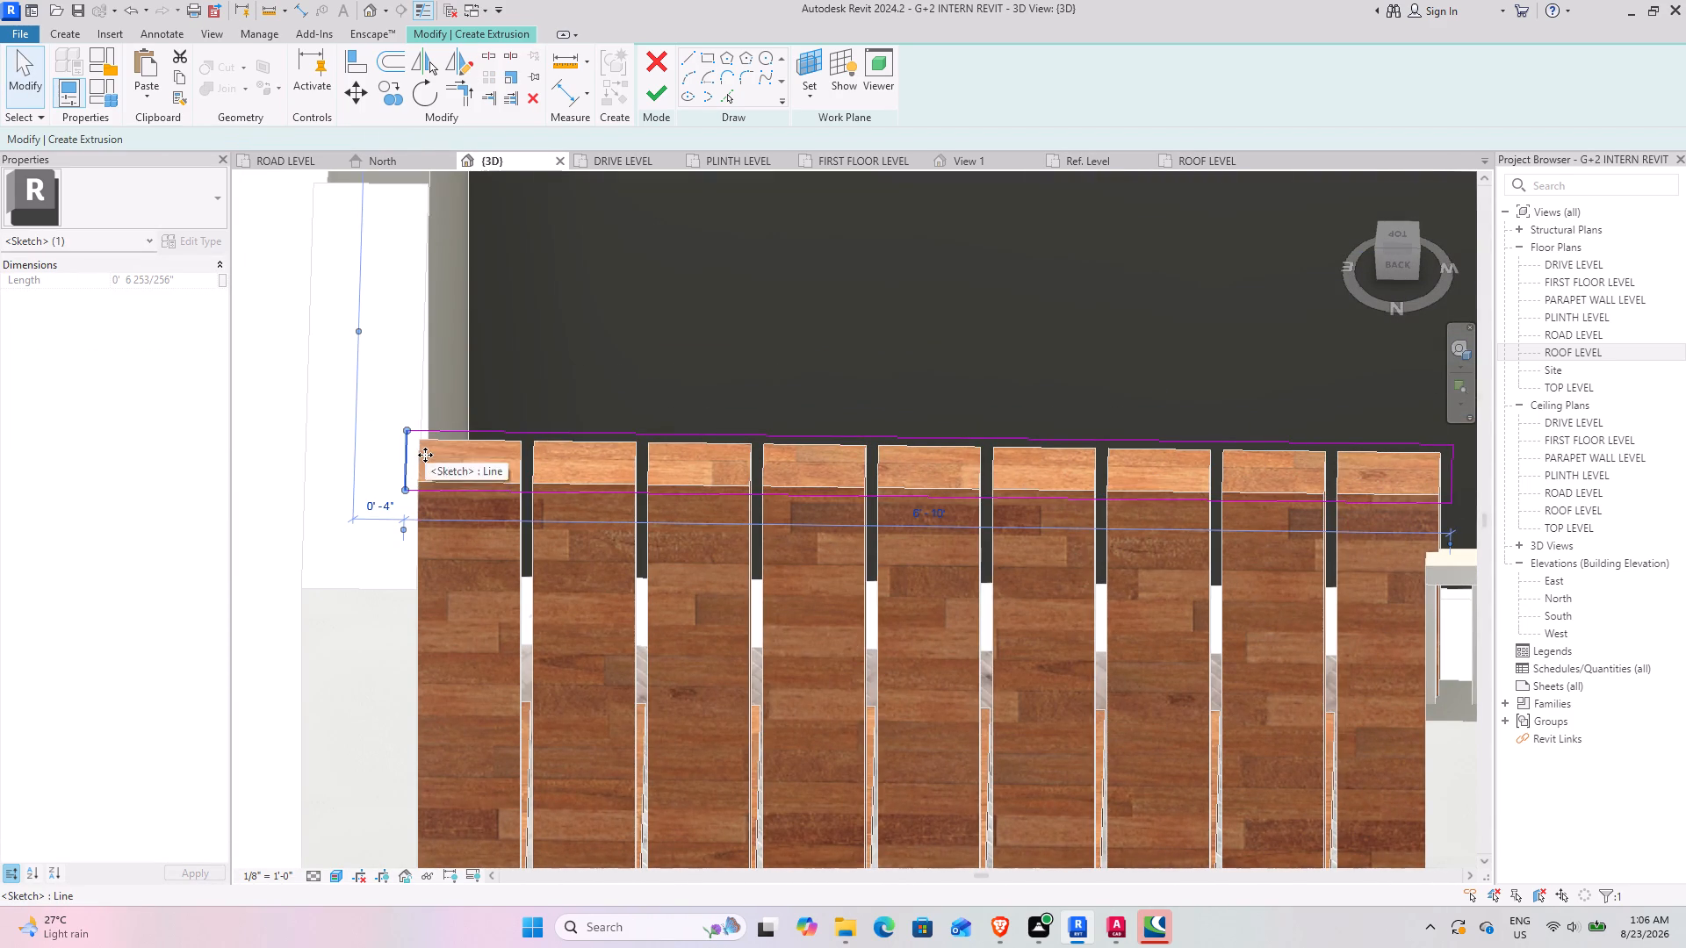
{"action": "left_click_drag", "start_coordinate": [425, 455], "coordinate": [429, 455]}
{"action": "left_click_drag", "start_coordinate": [408, 450], "coordinate": [432, 453]}
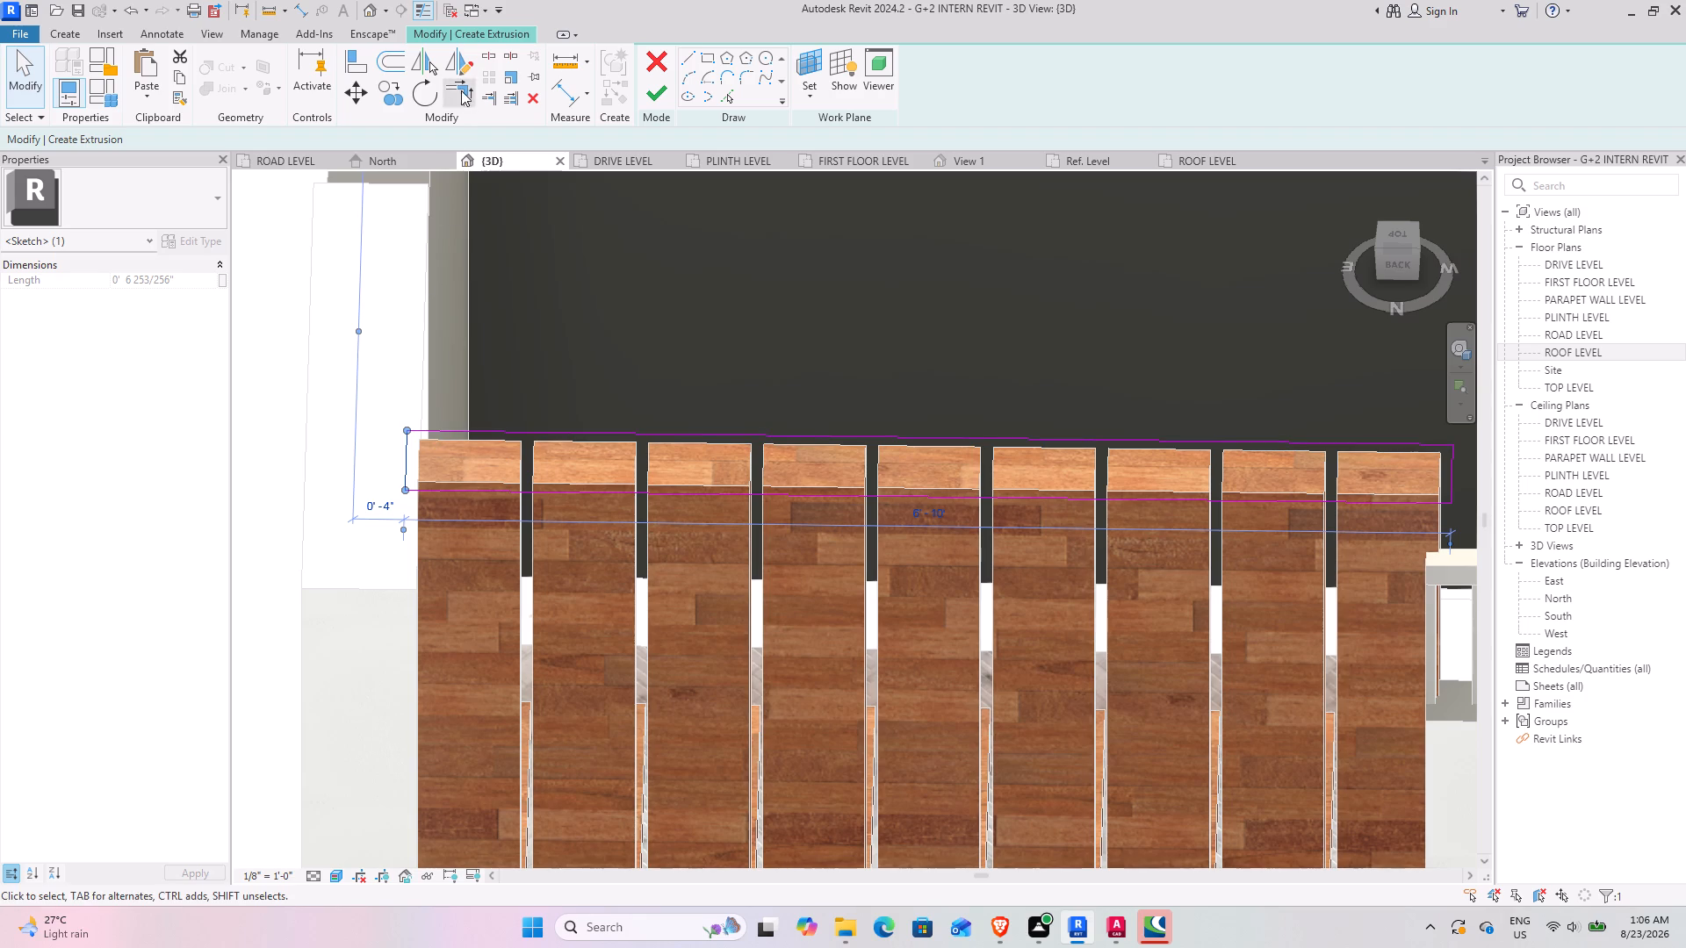
{"action": "middle_click_drag", "start_coordinate": [503, 445], "coordinate": [517, 645], "text": "shift"}
{"action": "middle_click_drag", "start_coordinate": [427, 498], "coordinate": [338, 617]}
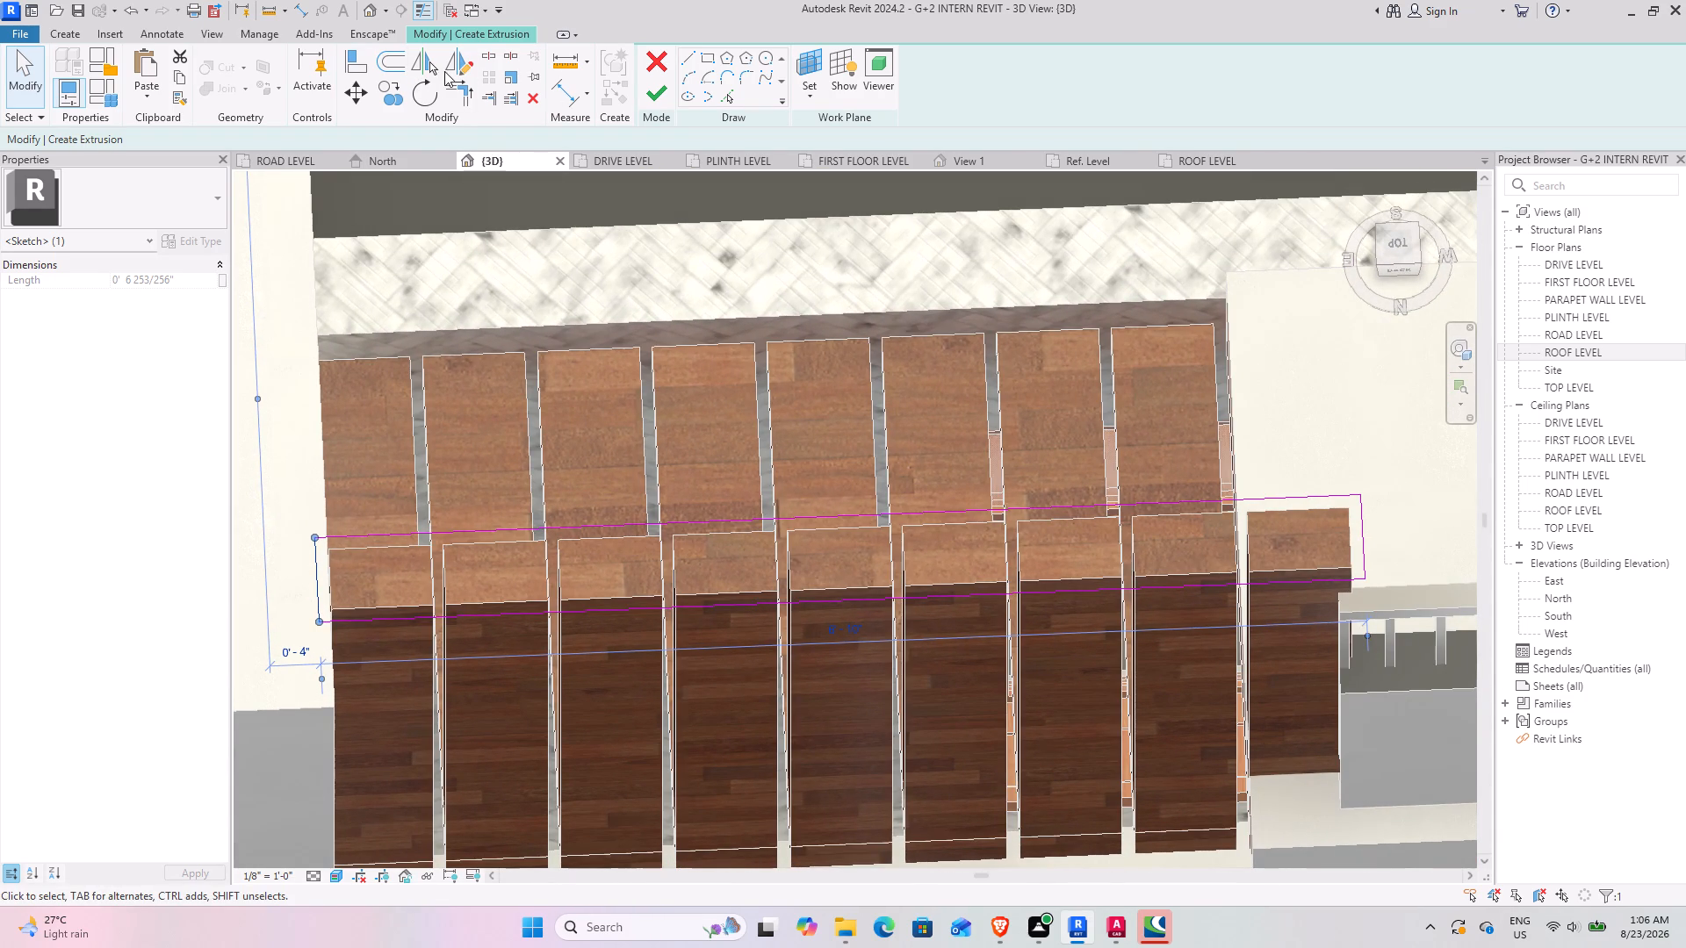
{"action": "left_click", "coordinate": [366, 66]}
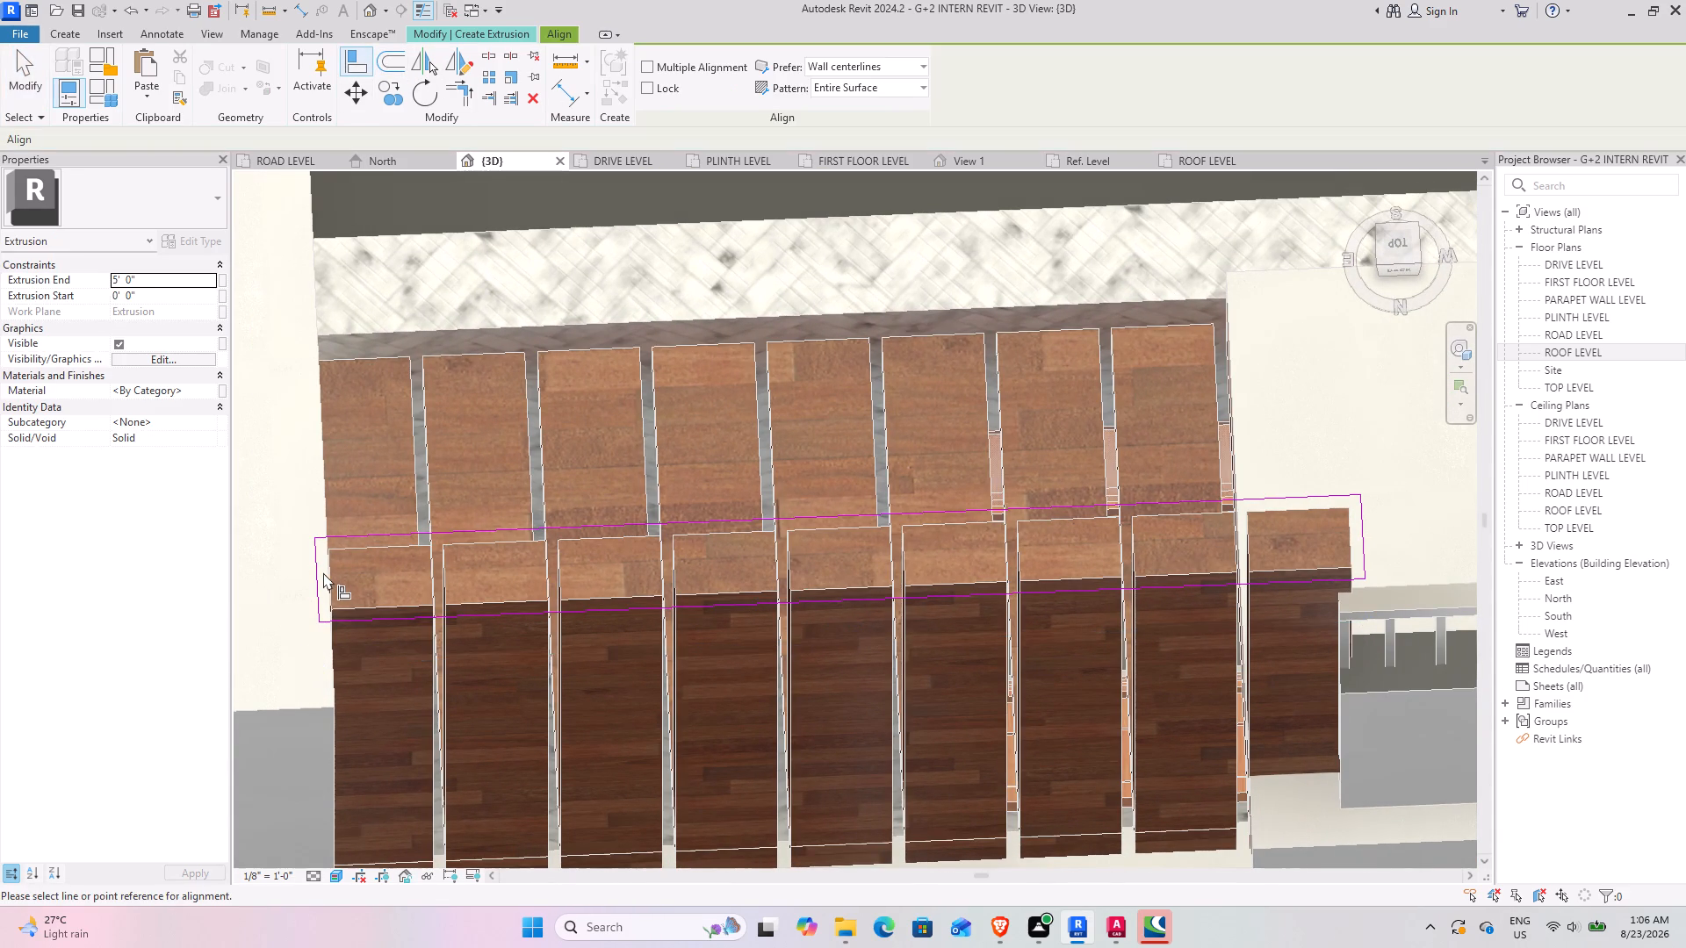
{"action": "scroll", "coordinate": [324, 579], "scroll_direction": "up", "scroll_amount": 9}
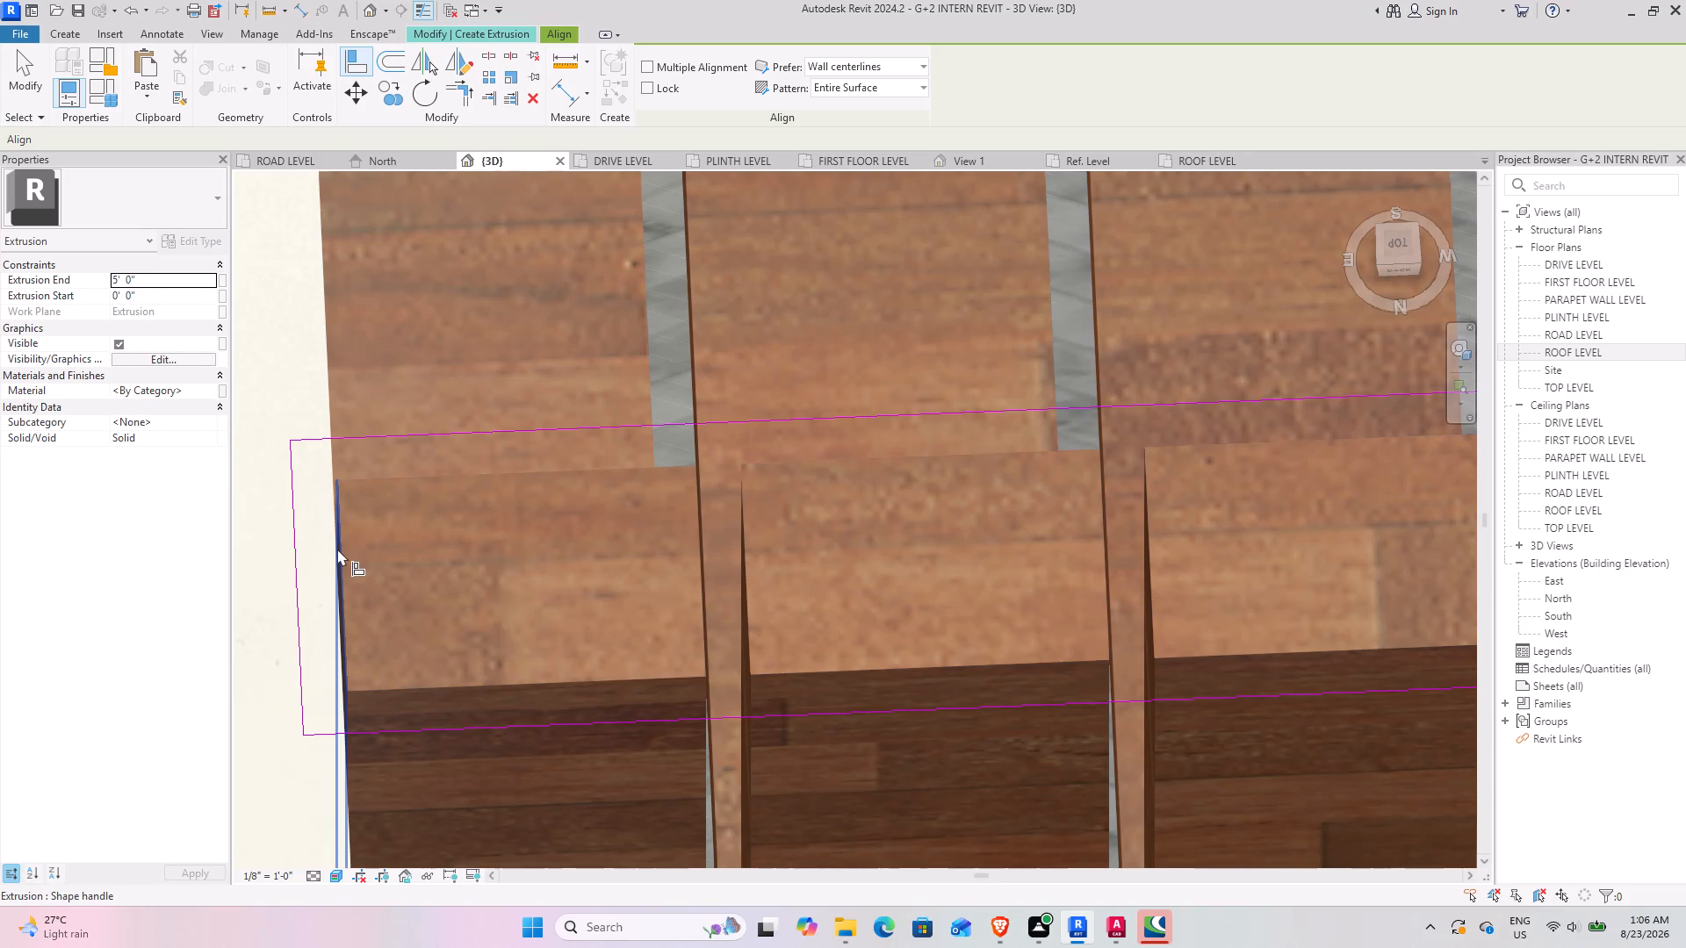
{"action": "left_click", "coordinate": [337, 537]}
{"action": "left_click", "coordinate": [297, 578]}
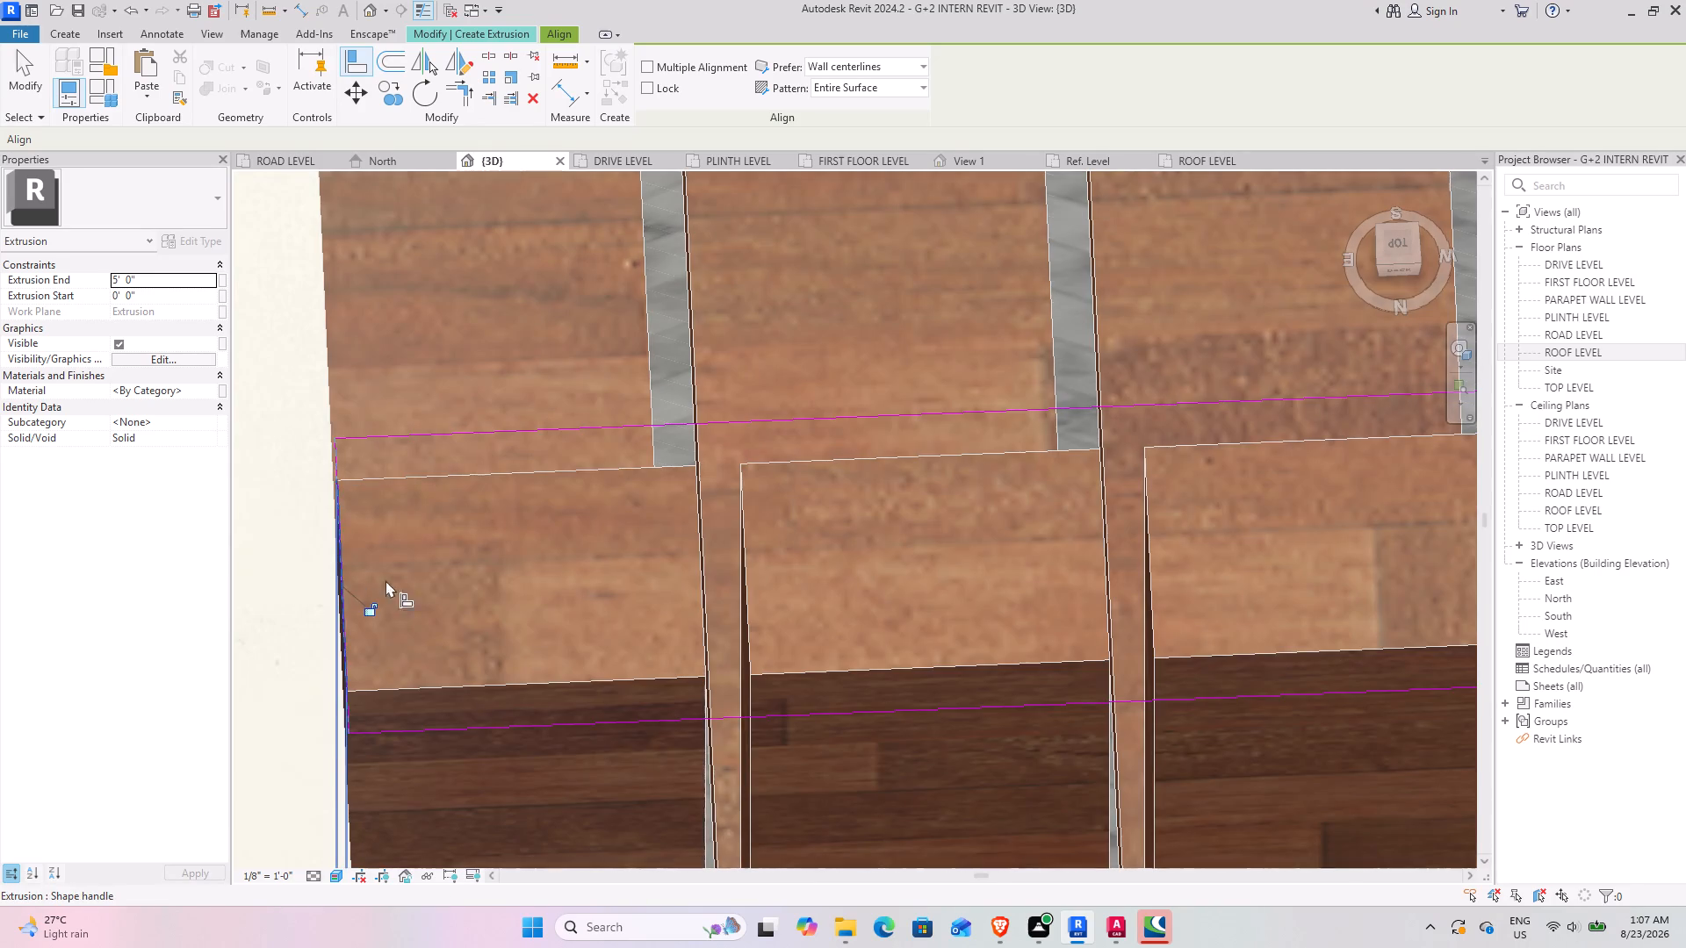
Set the cap extrusion's end to 1.5".
{"action": "scroll", "coordinate": [444, 569], "scroll_direction": "down", "scroll_amount": 9}
{"action": "middle_click_drag", "start_coordinate": [501, 609], "coordinate": [378, 363], "text": "shift"}
{"action": "middle_click_drag", "start_coordinate": [410, 439], "coordinate": [427, 385], "text": "shift"}
{"action": "scroll", "coordinate": [573, 532], "scroll_direction": "down", "scroll_amount": 4}
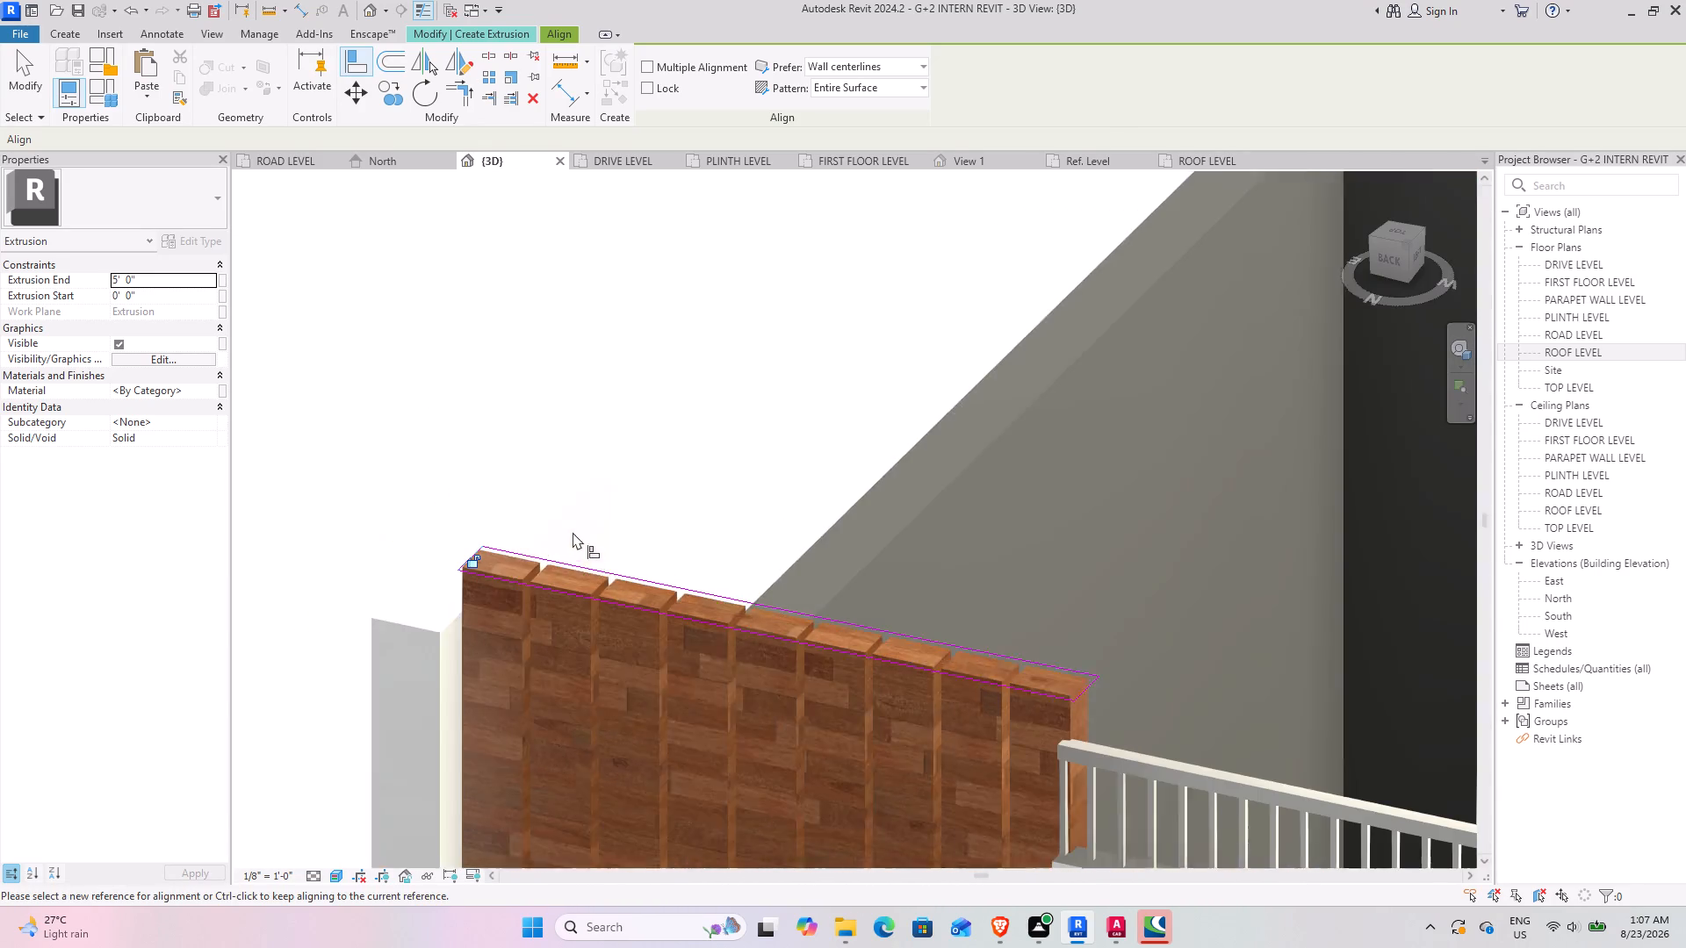
{"action": "middle_click_drag", "start_coordinate": [577, 528], "coordinate": [648, 530], "text": "shift"}
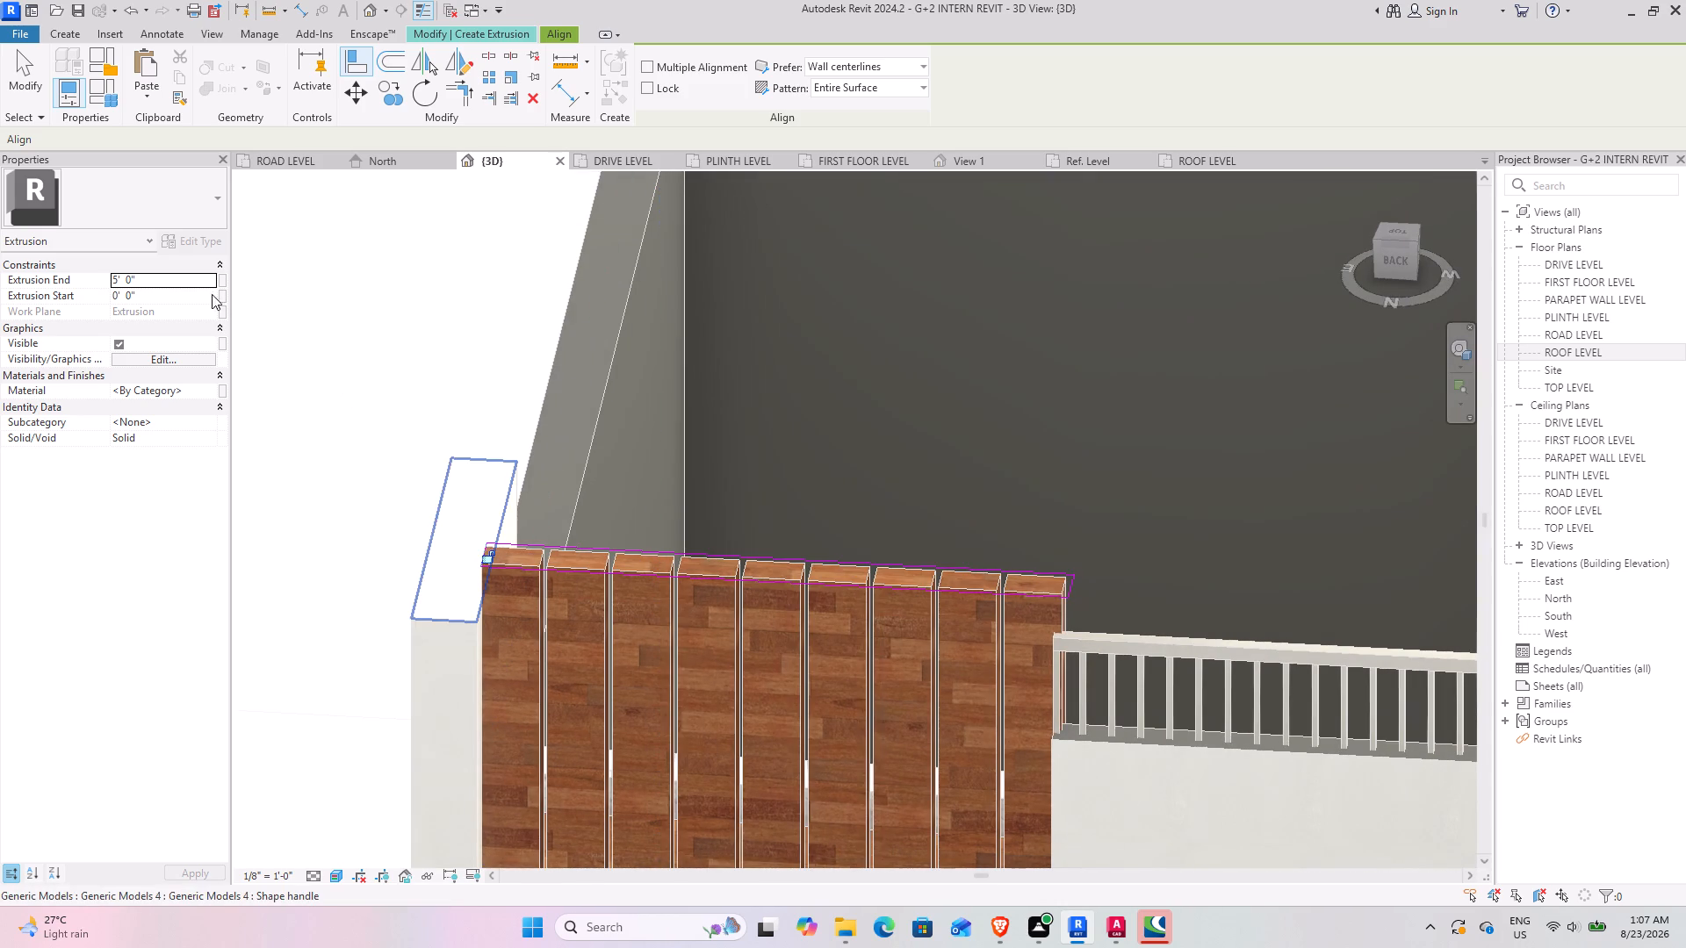
{"action": "left_click", "coordinate": [186, 283]}
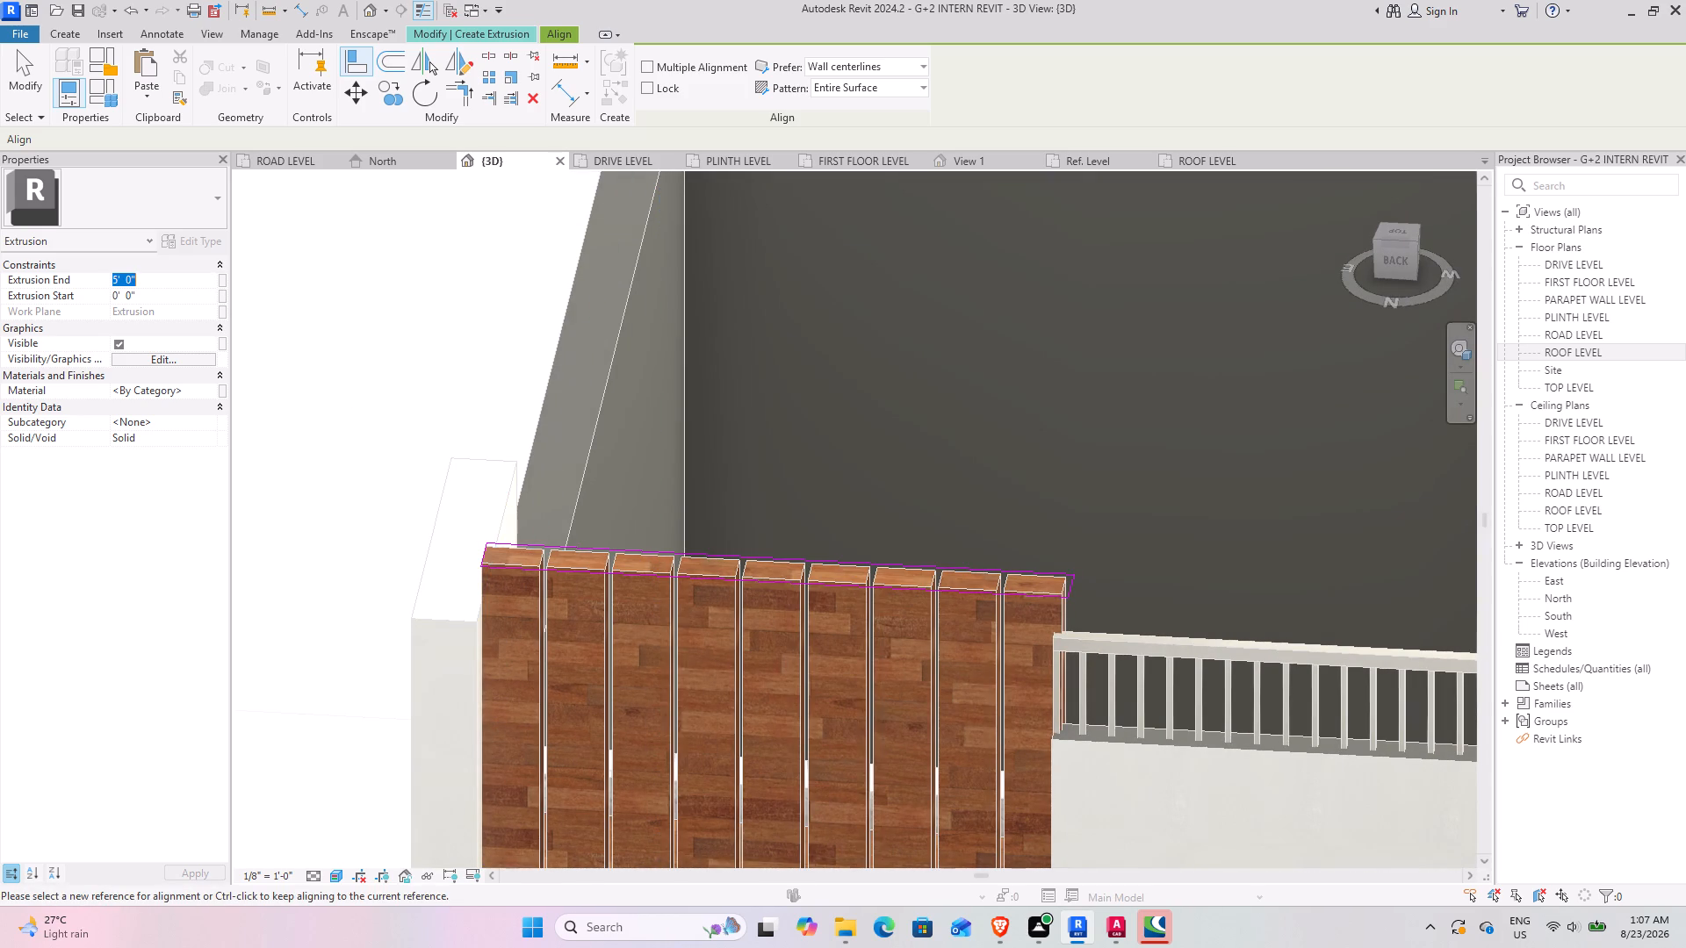
{"action": "type", "text": "1."}
{"action": "type", "text": "5\""}
{"action": "key", "text": "Return"}
Finish the cap extrusion sketch over the nine vertical slats.
{"action": "scroll", "coordinate": [616, 339], "scroll_direction": "down", "scroll_amount": 9}
{"action": "middle_click_drag", "start_coordinate": [756, 487], "coordinate": [637, 236]}
{"action": "middle_click_drag", "start_coordinate": [570, 557], "coordinate": [579, 267]}
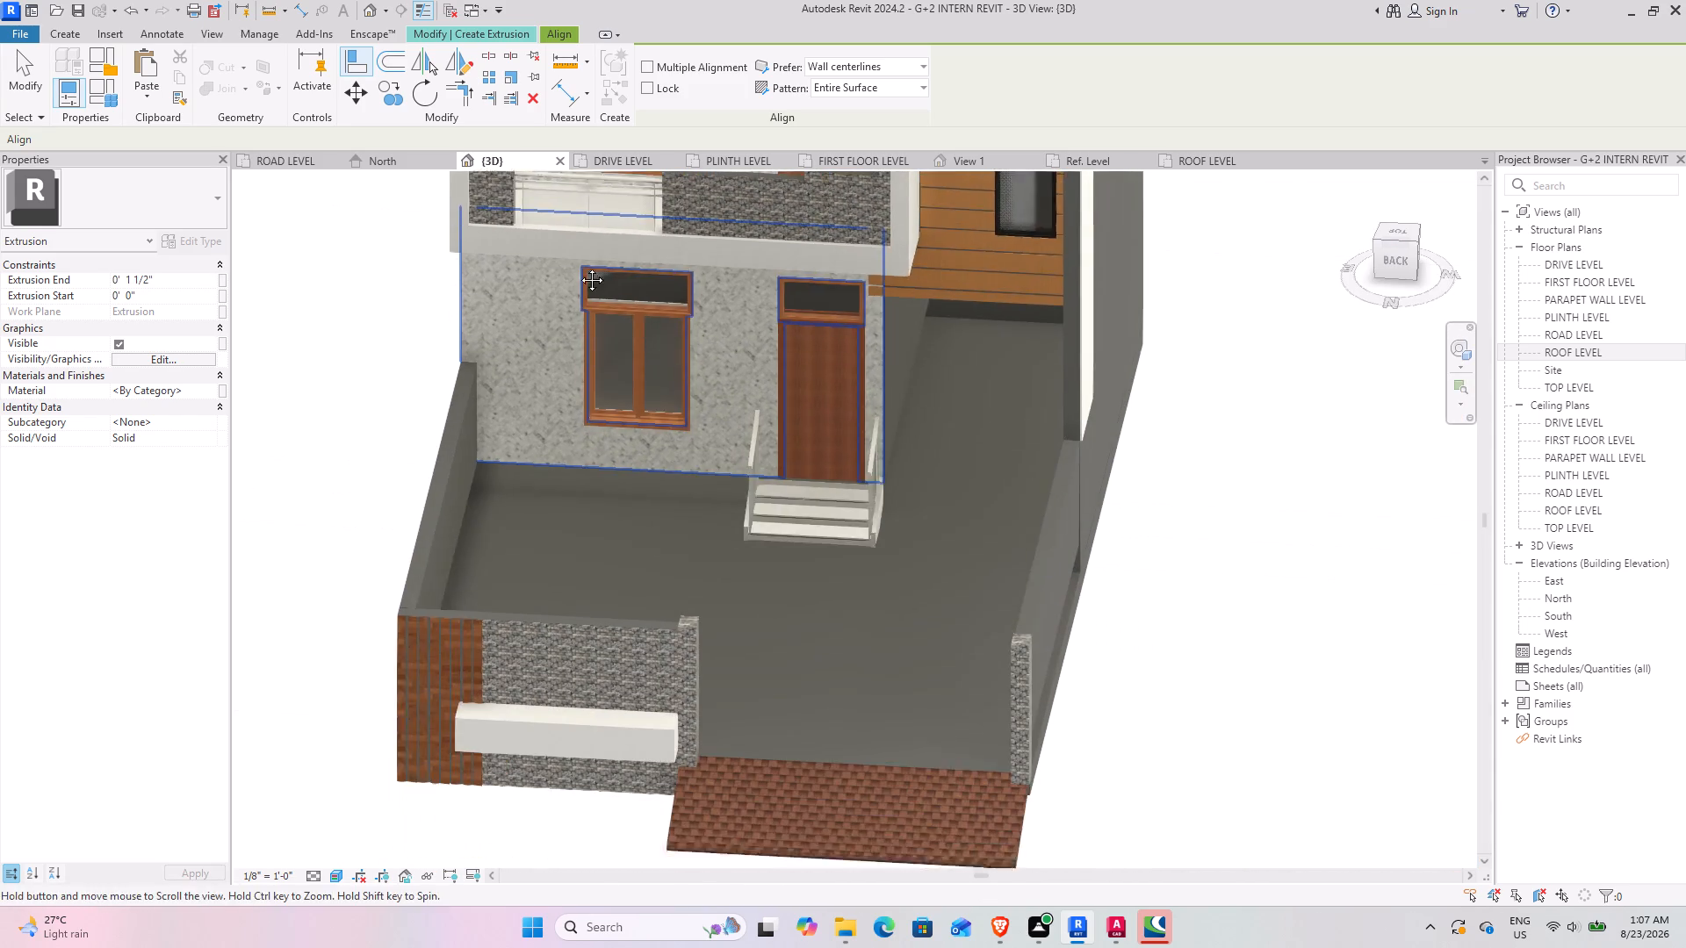
{"action": "middle_click_drag", "start_coordinate": [579, 267], "coordinate": [579, 266]}
{"action": "scroll", "coordinate": [674, 579], "scroll_direction": "up", "scroll_amount": 3}
{"action": "scroll", "coordinate": [717, 660], "scroll_direction": "up", "scroll_amount": 6}
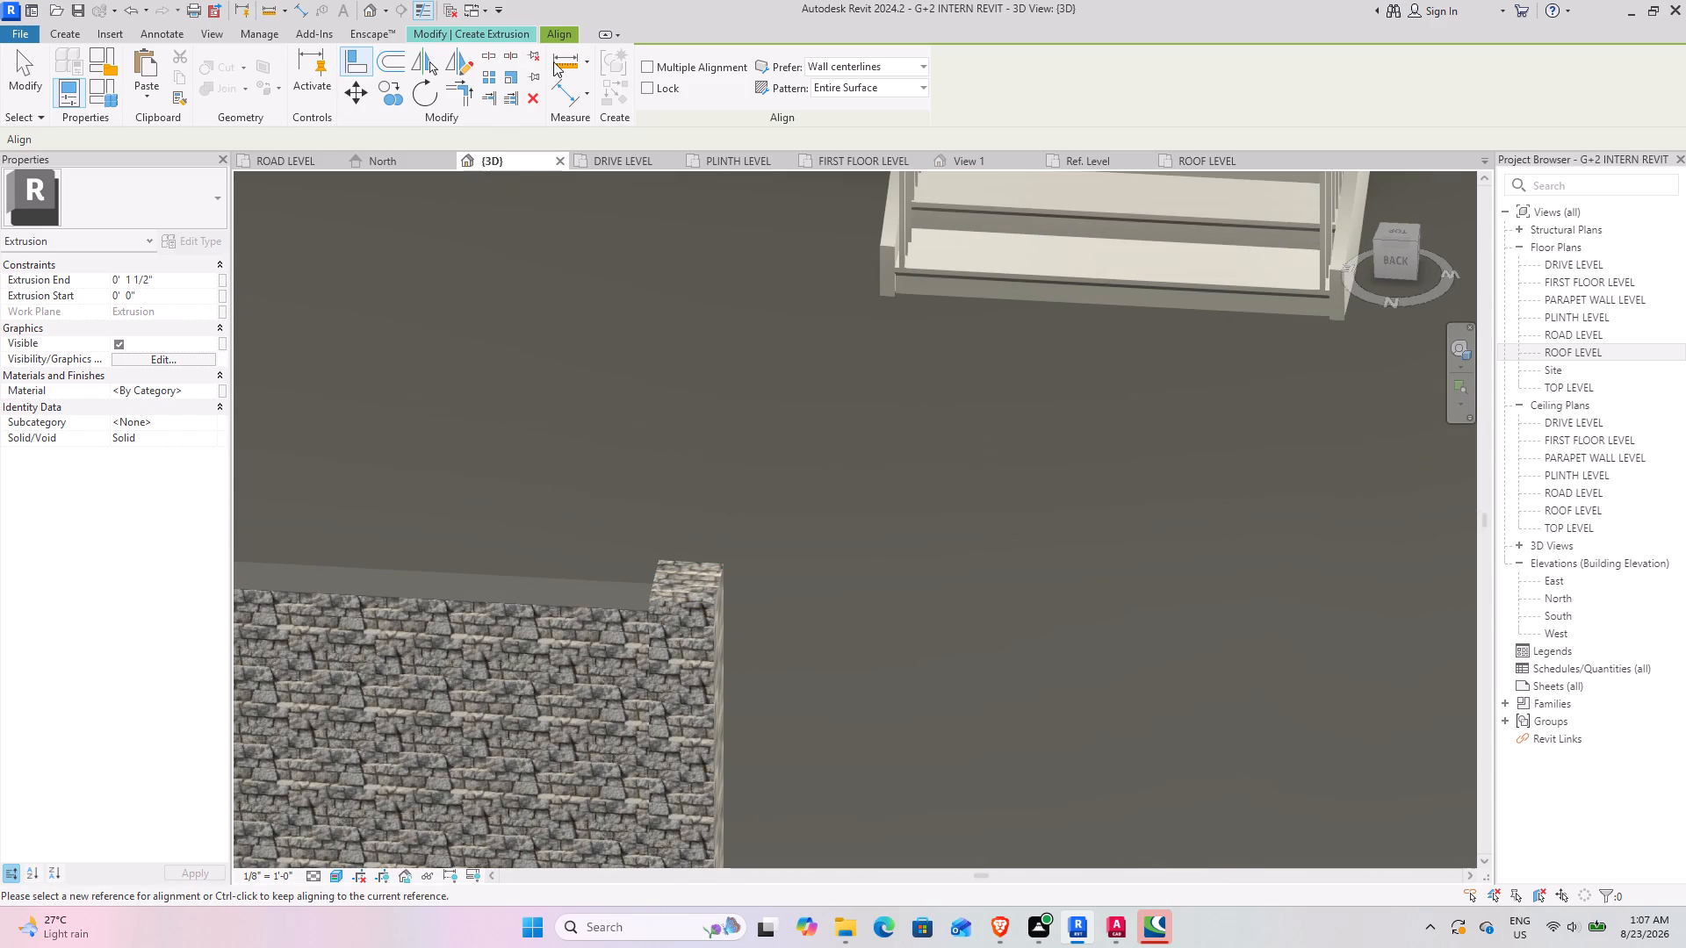
{"action": "left_click", "coordinate": [22, 78]}
{"action": "left_click", "coordinate": [666, 91]}
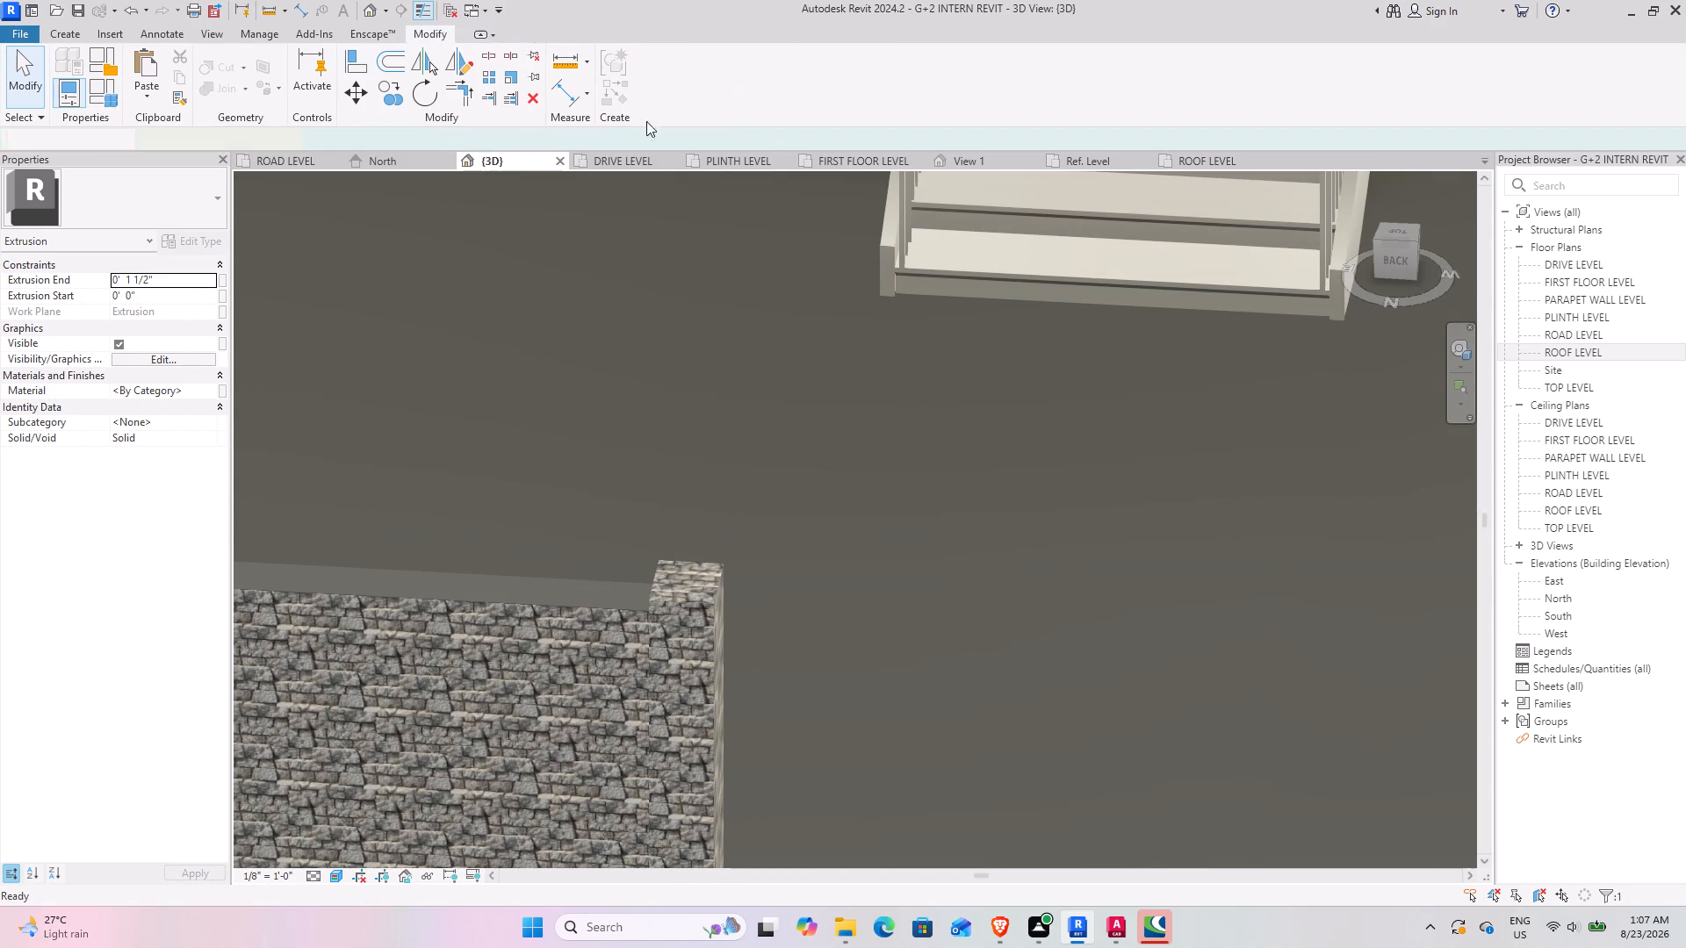
Examine the cap over the vertical slats from several angles and the facade down to the entrance gate pillars.
{"action": "scroll", "coordinate": [567, 327], "scroll_direction": "down", "scroll_amount": 9}
{"action": "middle_click_drag", "start_coordinate": [559, 253], "coordinate": [606, 657]}
{"action": "middle_click_drag", "start_coordinate": [585, 282], "coordinate": [594, 693]}
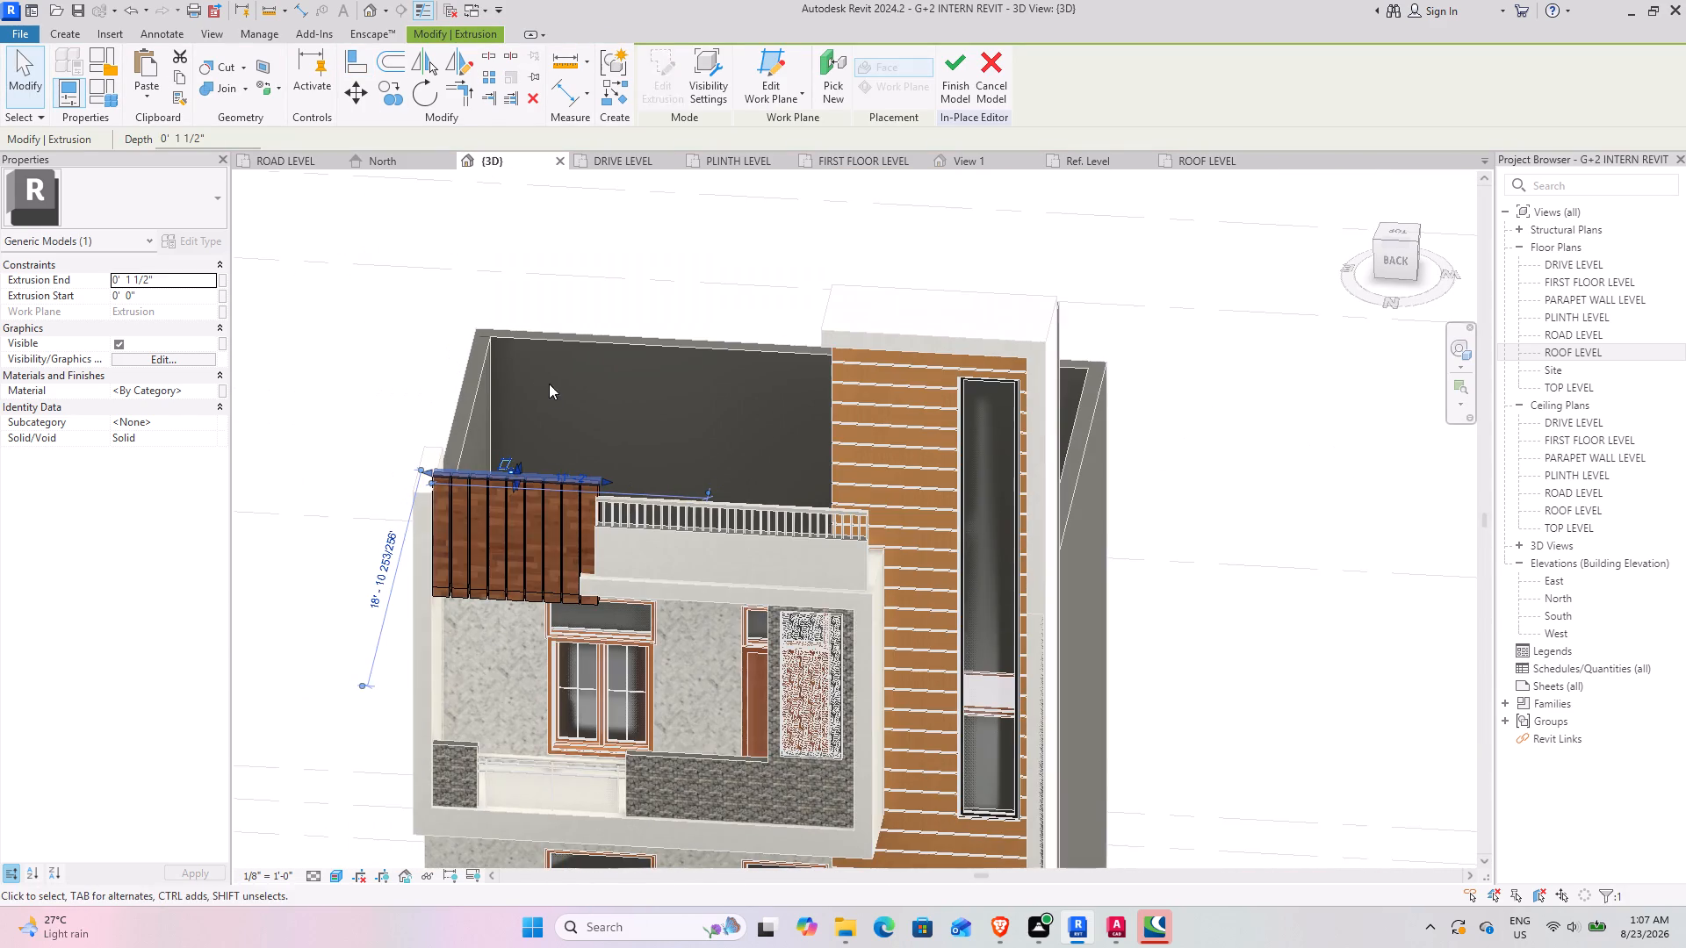
{"action": "scroll", "coordinate": [499, 502], "scroll_direction": "up", "scroll_amount": 9}
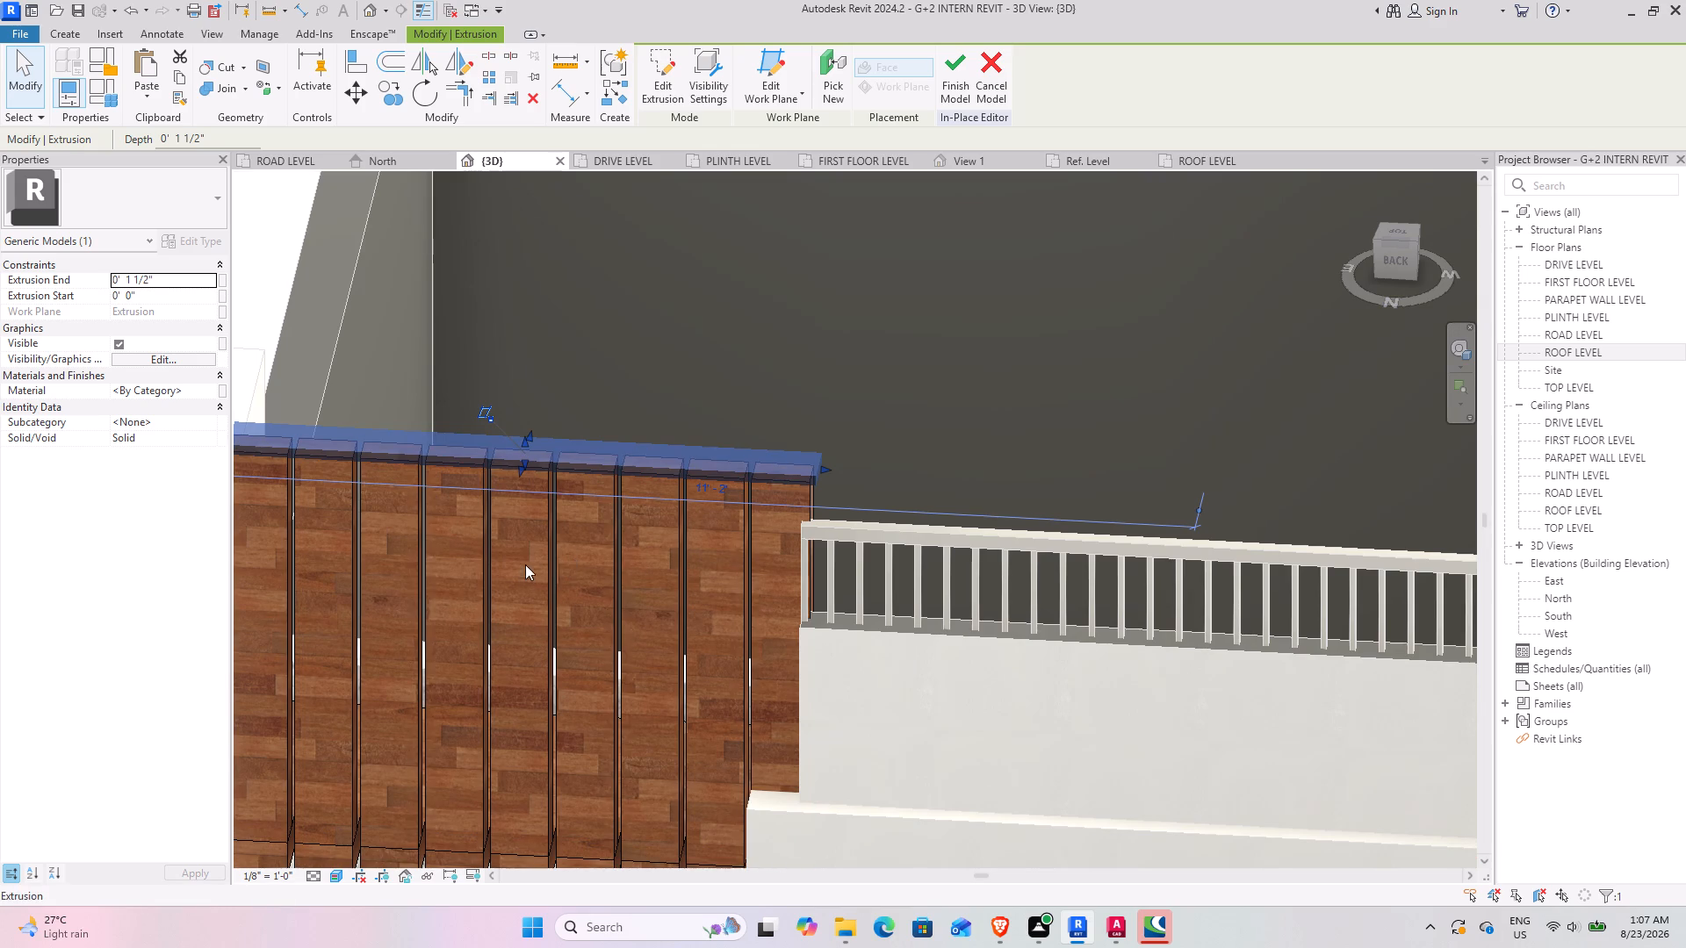
{"action": "middle_click_drag", "start_coordinate": [525, 564], "coordinate": [393, 448], "text": "shift"}
{"action": "scroll", "coordinate": [516, 578], "scroll_direction": "down", "scroll_amount": 2}
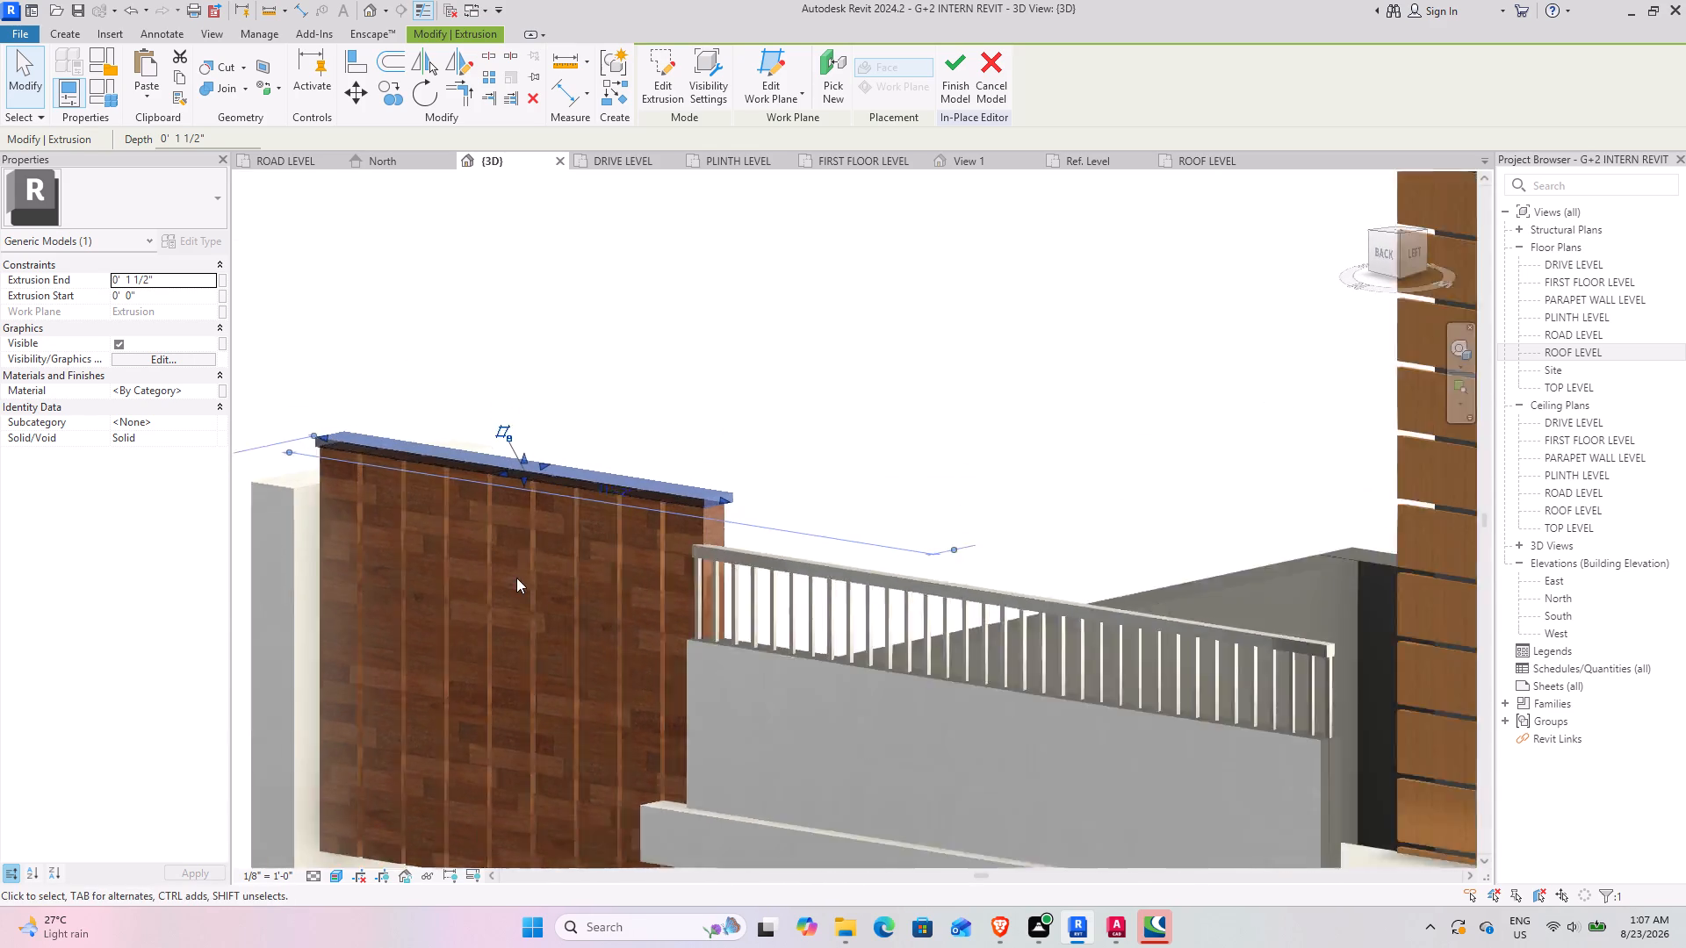
{"action": "scroll", "coordinate": [516, 578], "scroll_direction": "down", "scroll_amount": 2}
{"action": "middle_click_drag", "start_coordinate": [597, 690], "coordinate": [679, 404]}
{"action": "middle_click_drag", "start_coordinate": [517, 418], "coordinate": [640, 414], "text": "shift"}
{"action": "middle_click_drag", "start_coordinate": [763, 582], "coordinate": [588, 254]}
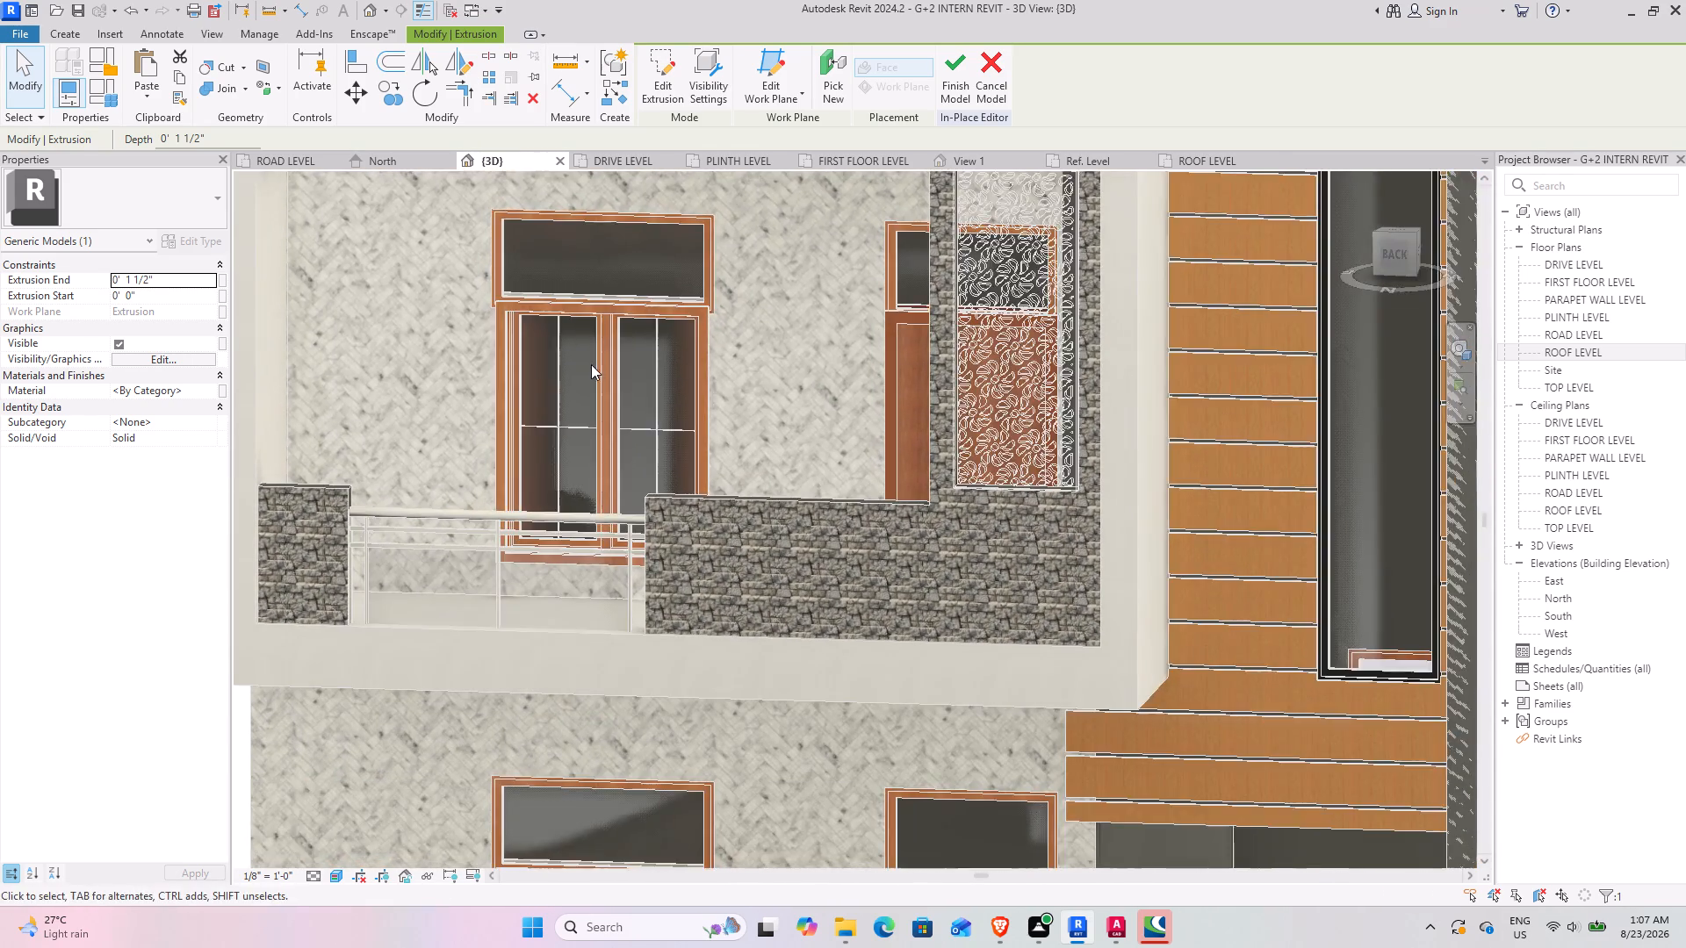
{"action": "middle_click_drag", "start_coordinate": [649, 565], "coordinate": [687, 338]}
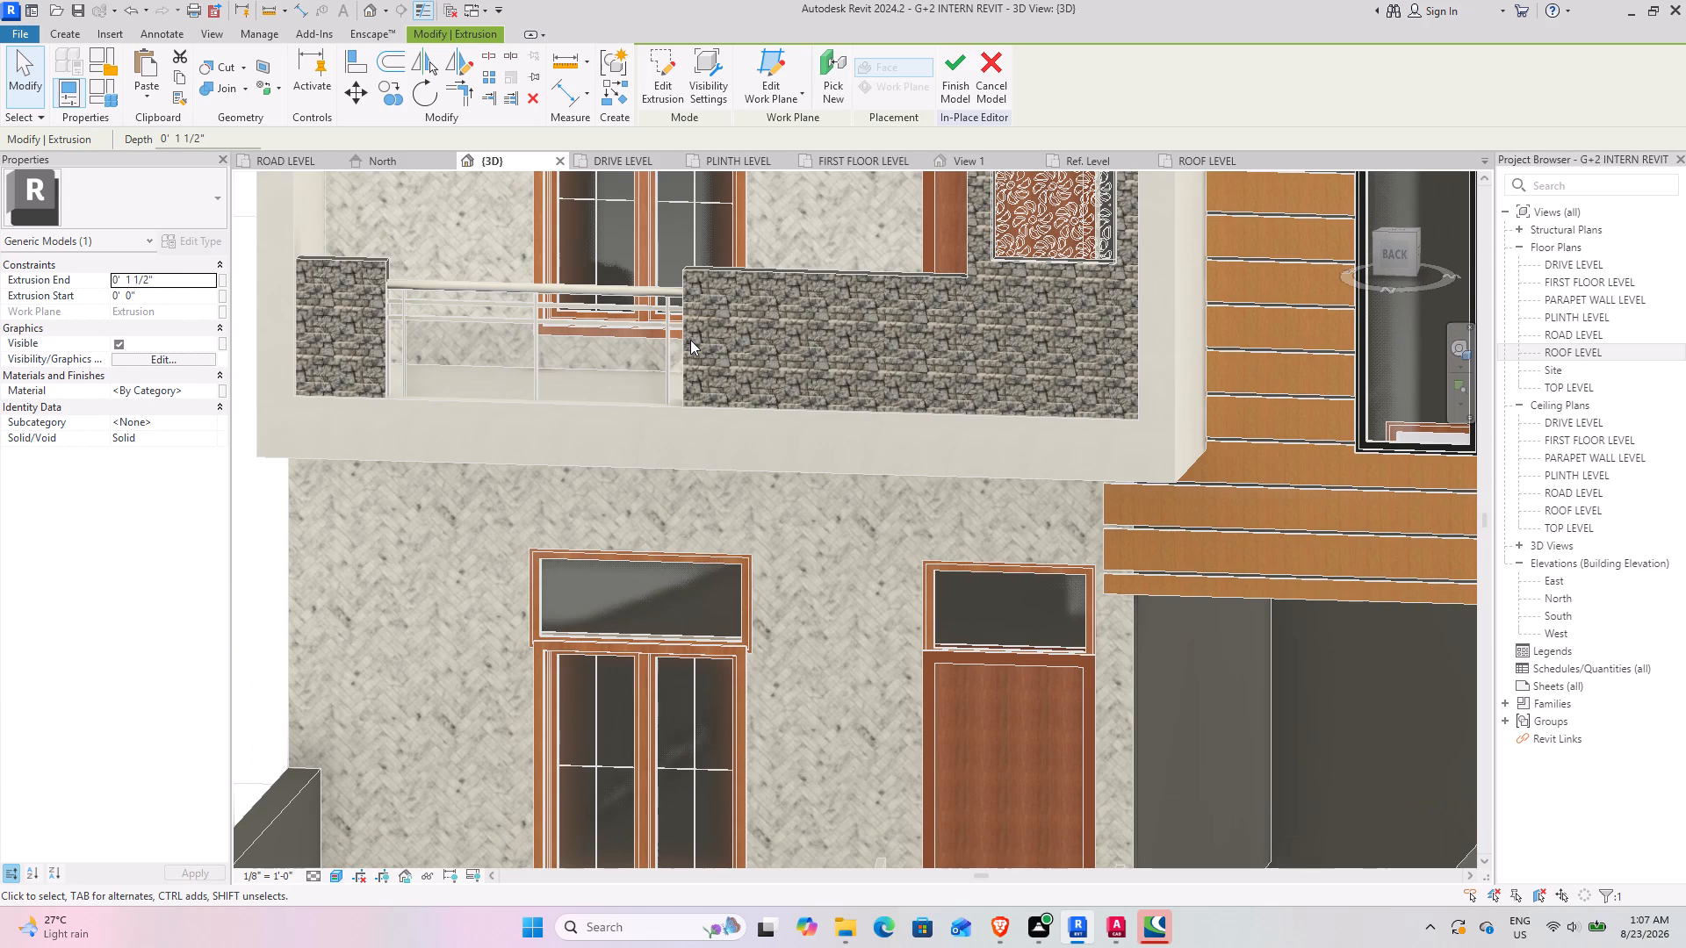
{"action": "middle_click_drag", "start_coordinate": [659, 573], "coordinate": [572, 285]}
{"action": "middle_click_drag", "start_coordinate": [808, 523], "coordinate": [727, 328]}
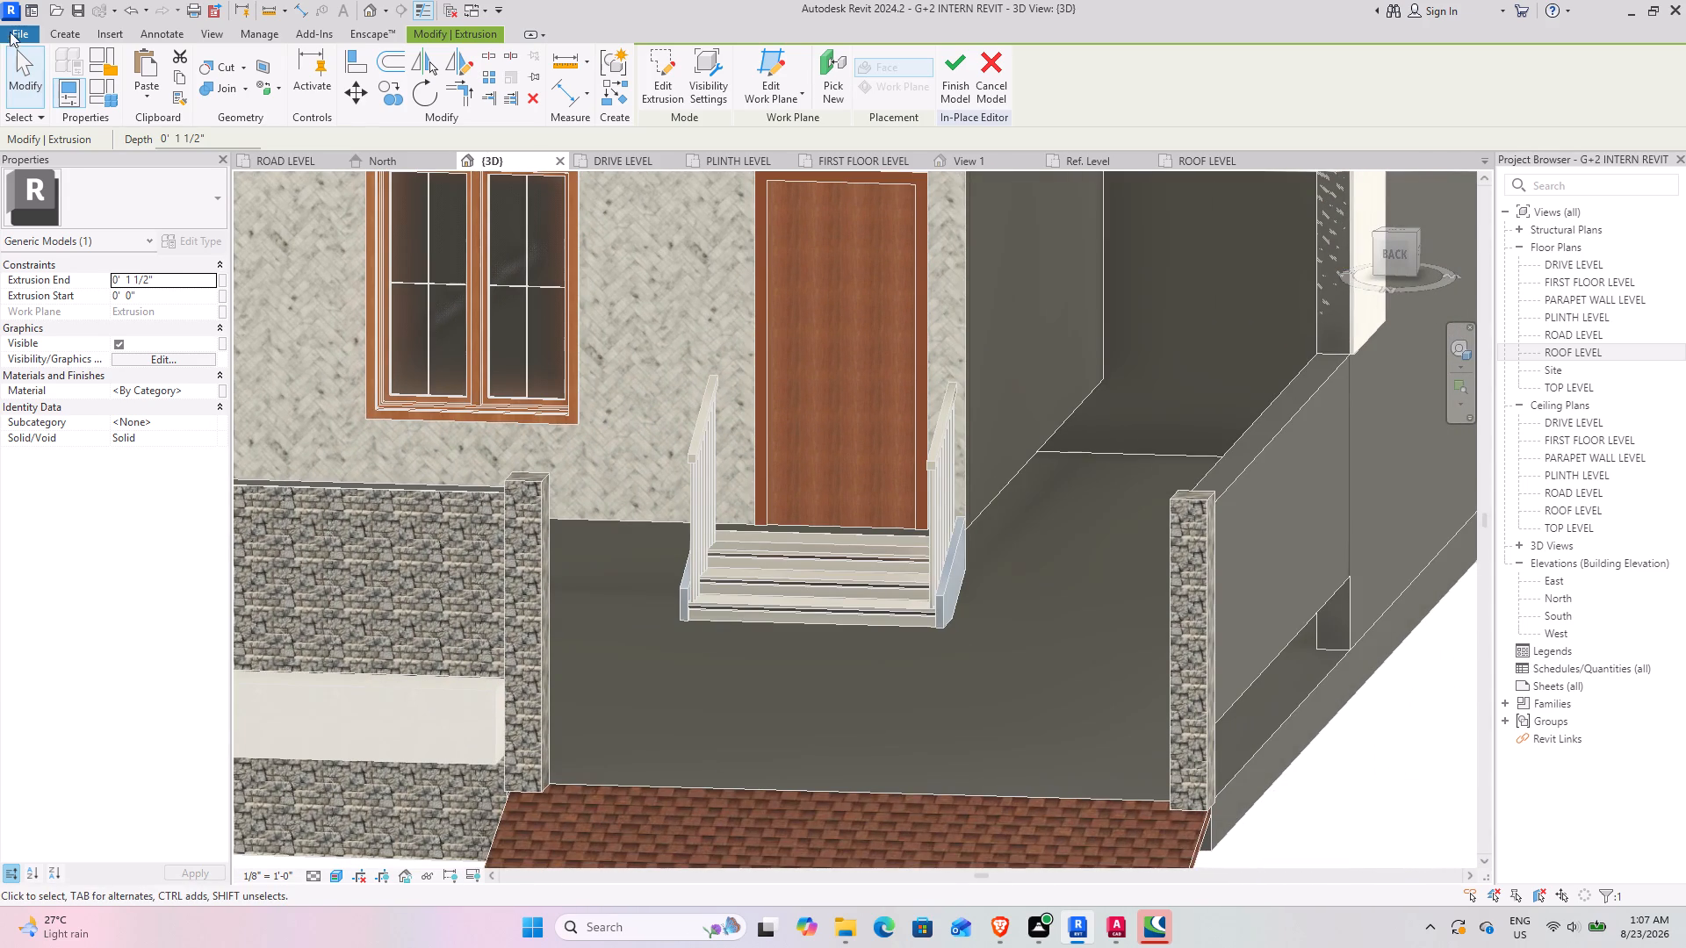
Start an extrusion on the top face of the gate pillar ending the stone boundary wall and sketch a rectangle offset 2" around it.
{"action": "left_click", "coordinate": [76, 27]}
{"action": "left_click", "coordinate": [138, 84]}
{"action": "middle_click_drag", "start_coordinate": [607, 558], "coordinate": [539, 384]}
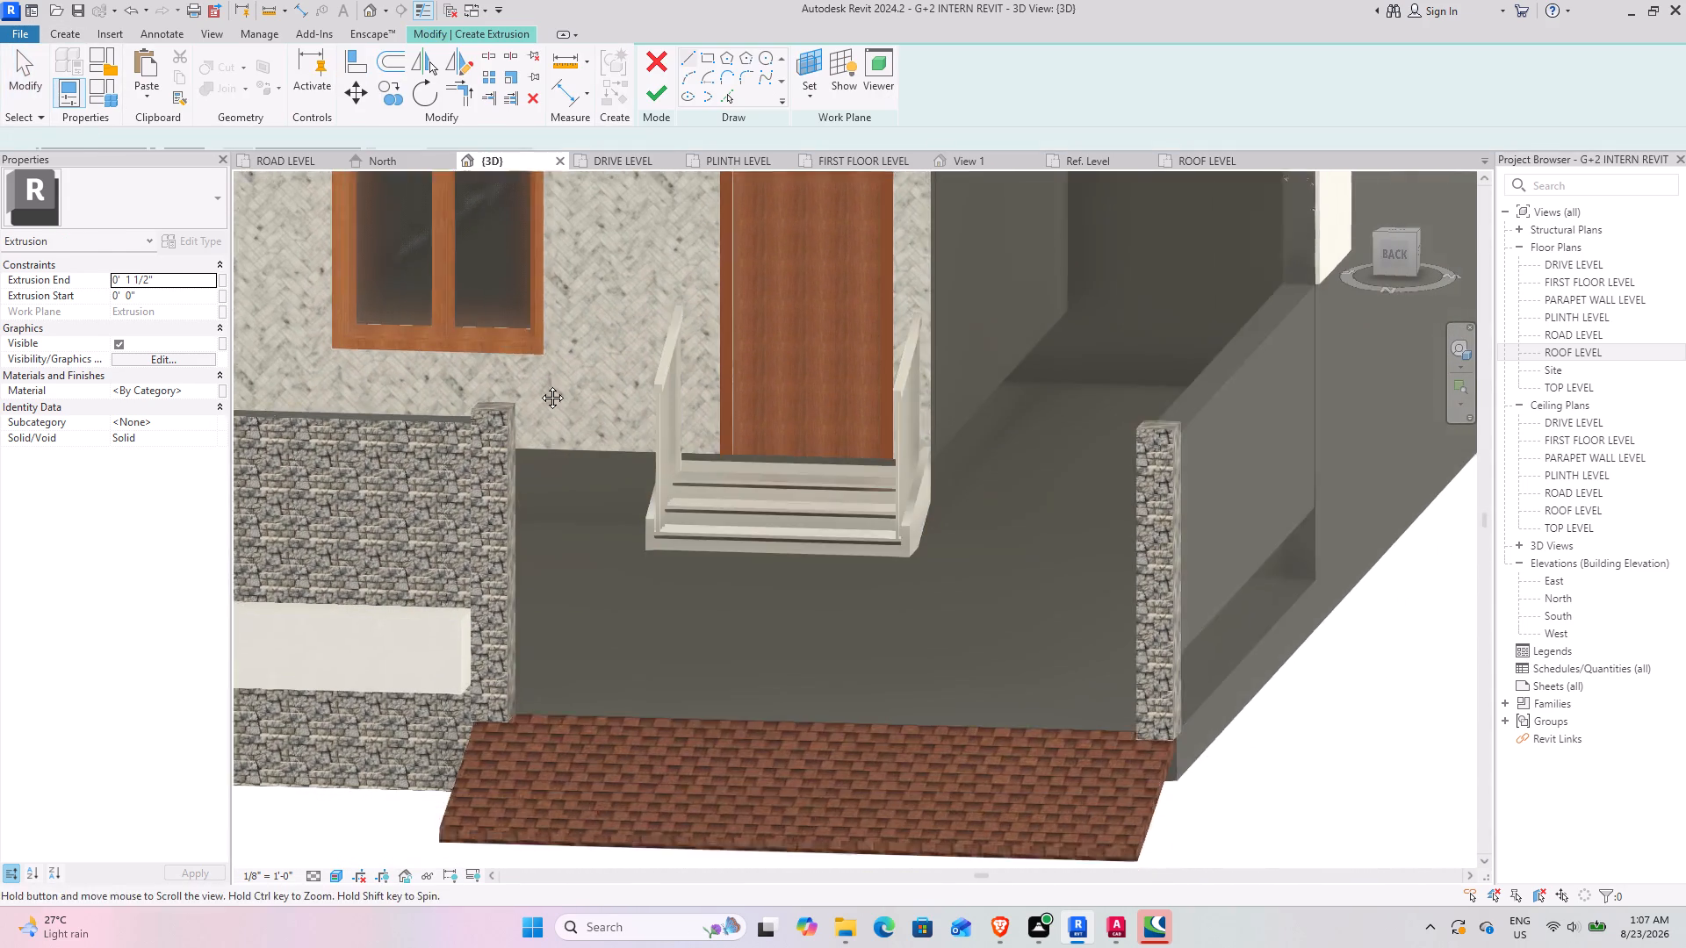
{"action": "middle_click_drag", "start_coordinate": [539, 384], "coordinate": [491, 291]}
{"action": "middle_click_drag", "start_coordinate": [613, 538], "coordinate": [695, 764]}
{"action": "middle_click_drag", "start_coordinate": [496, 420], "coordinate": [520, 518]}
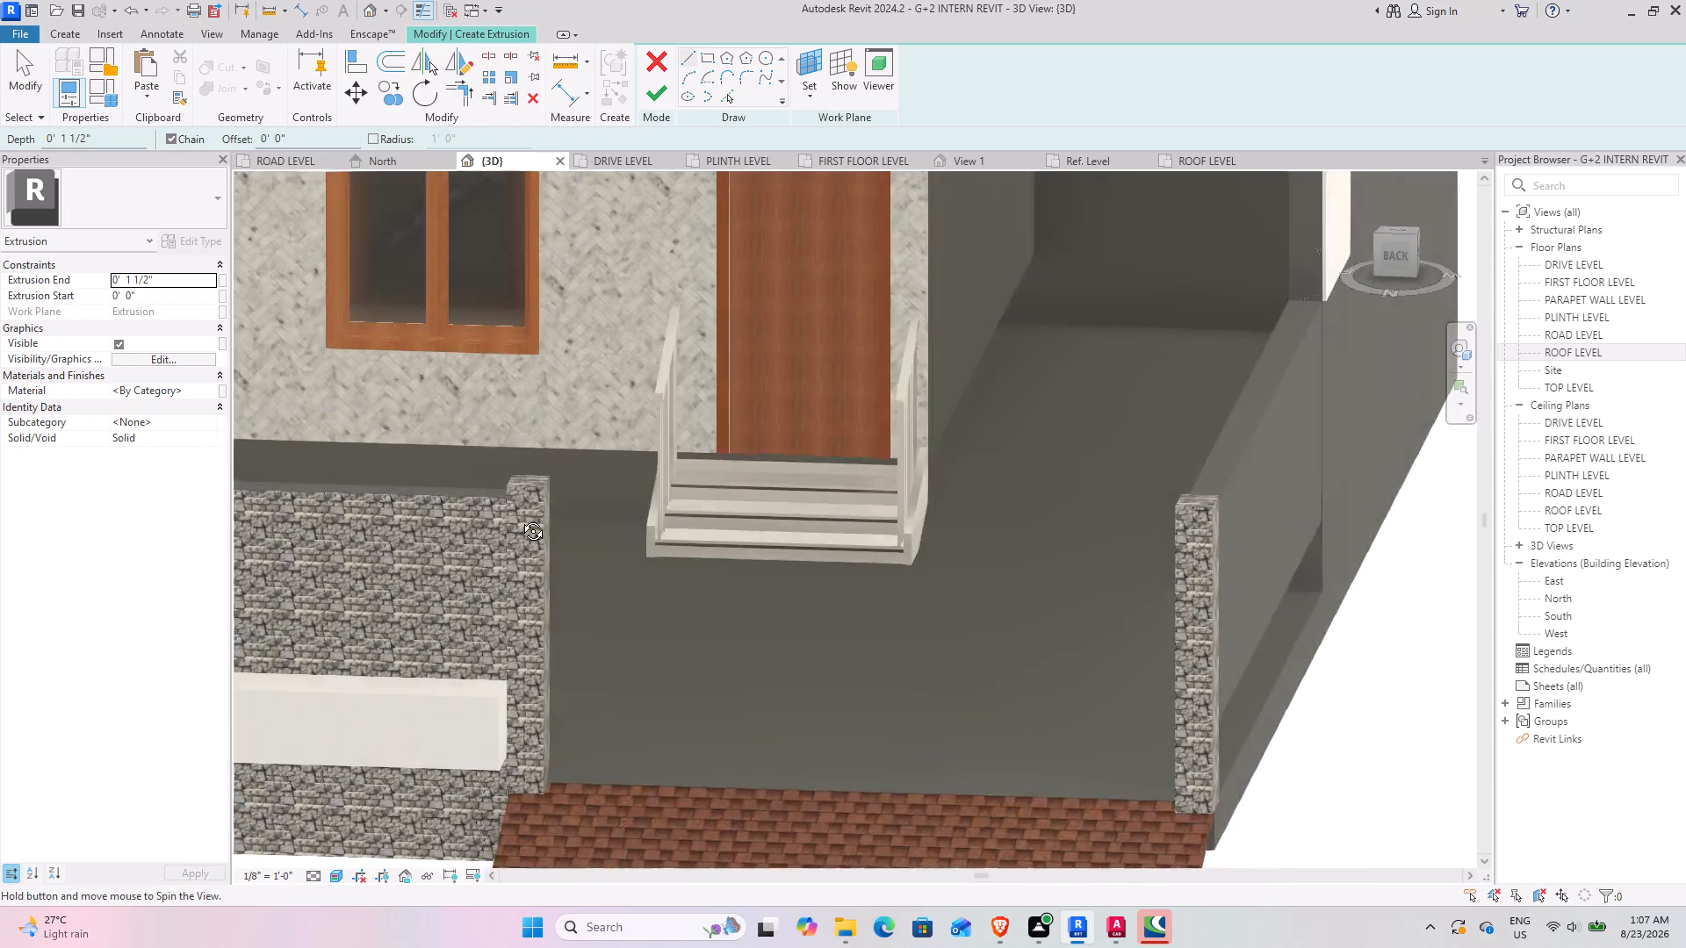
{"action": "middle_click_drag", "start_coordinate": [520, 518], "coordinate": [533, 614]}
{"action": "middle_click_drag", "start_coordinate": [658, 628], "coordinate": [572, 622]}
{"action": "middle_click_drag", "start_coordinate": [552, 574], "coordinate": [791, 486]}
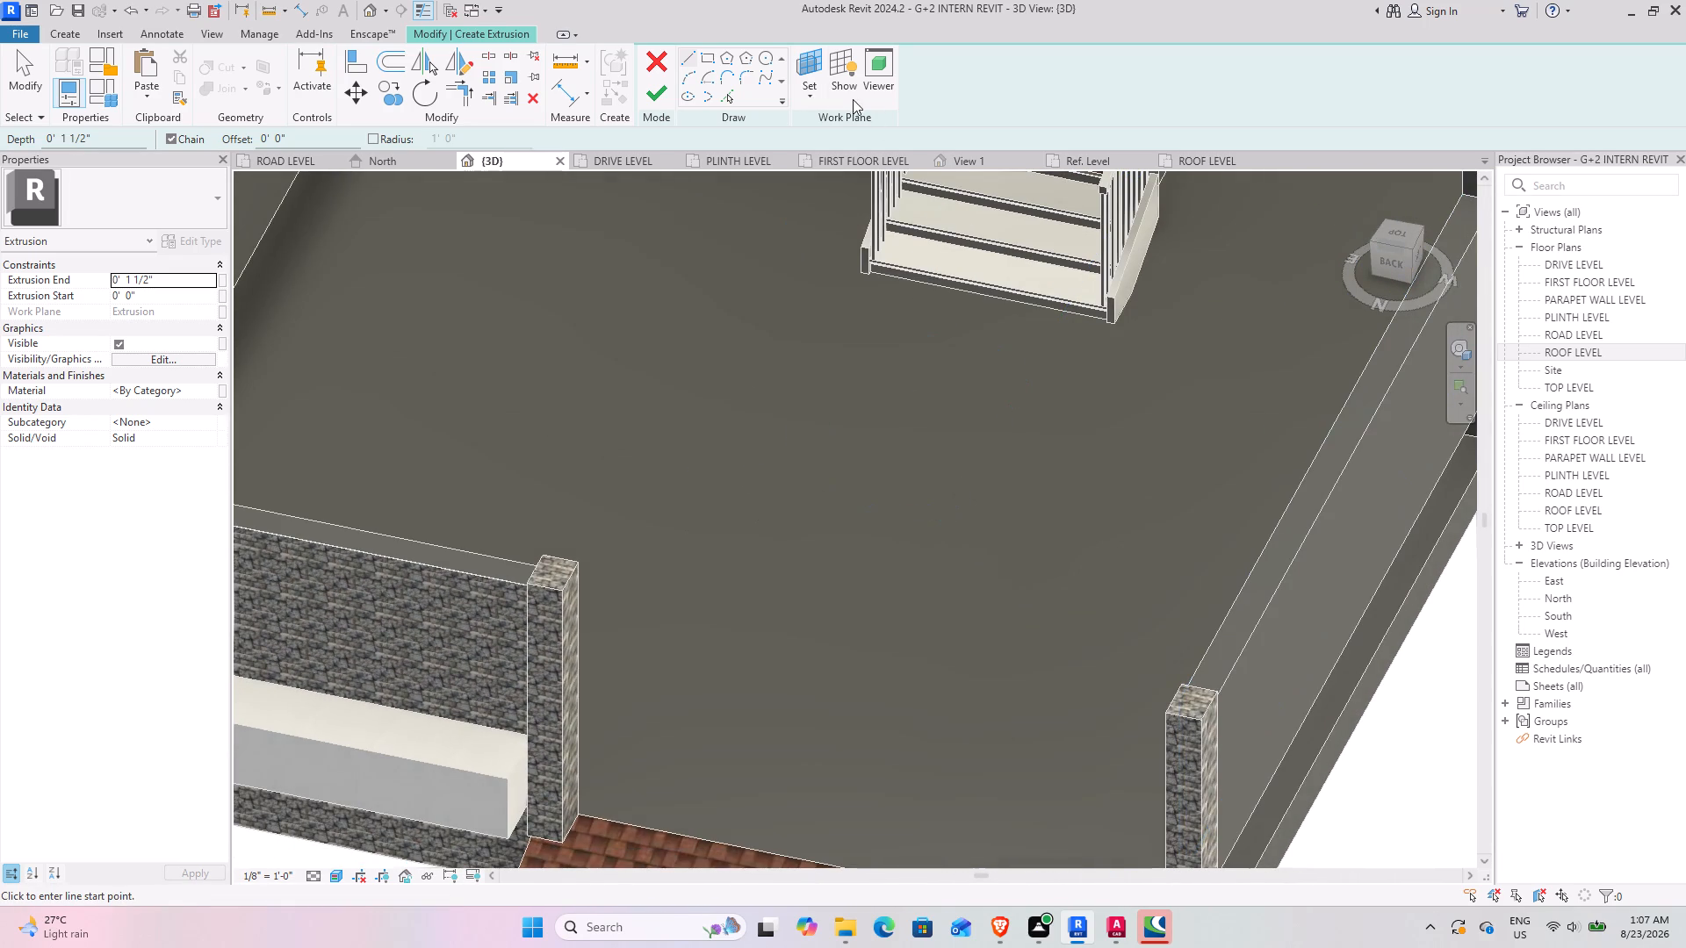
{"action": "left_click", "coordinate": [819, 82]}
{"action": "left_click", "coordinate": [808, 163]}
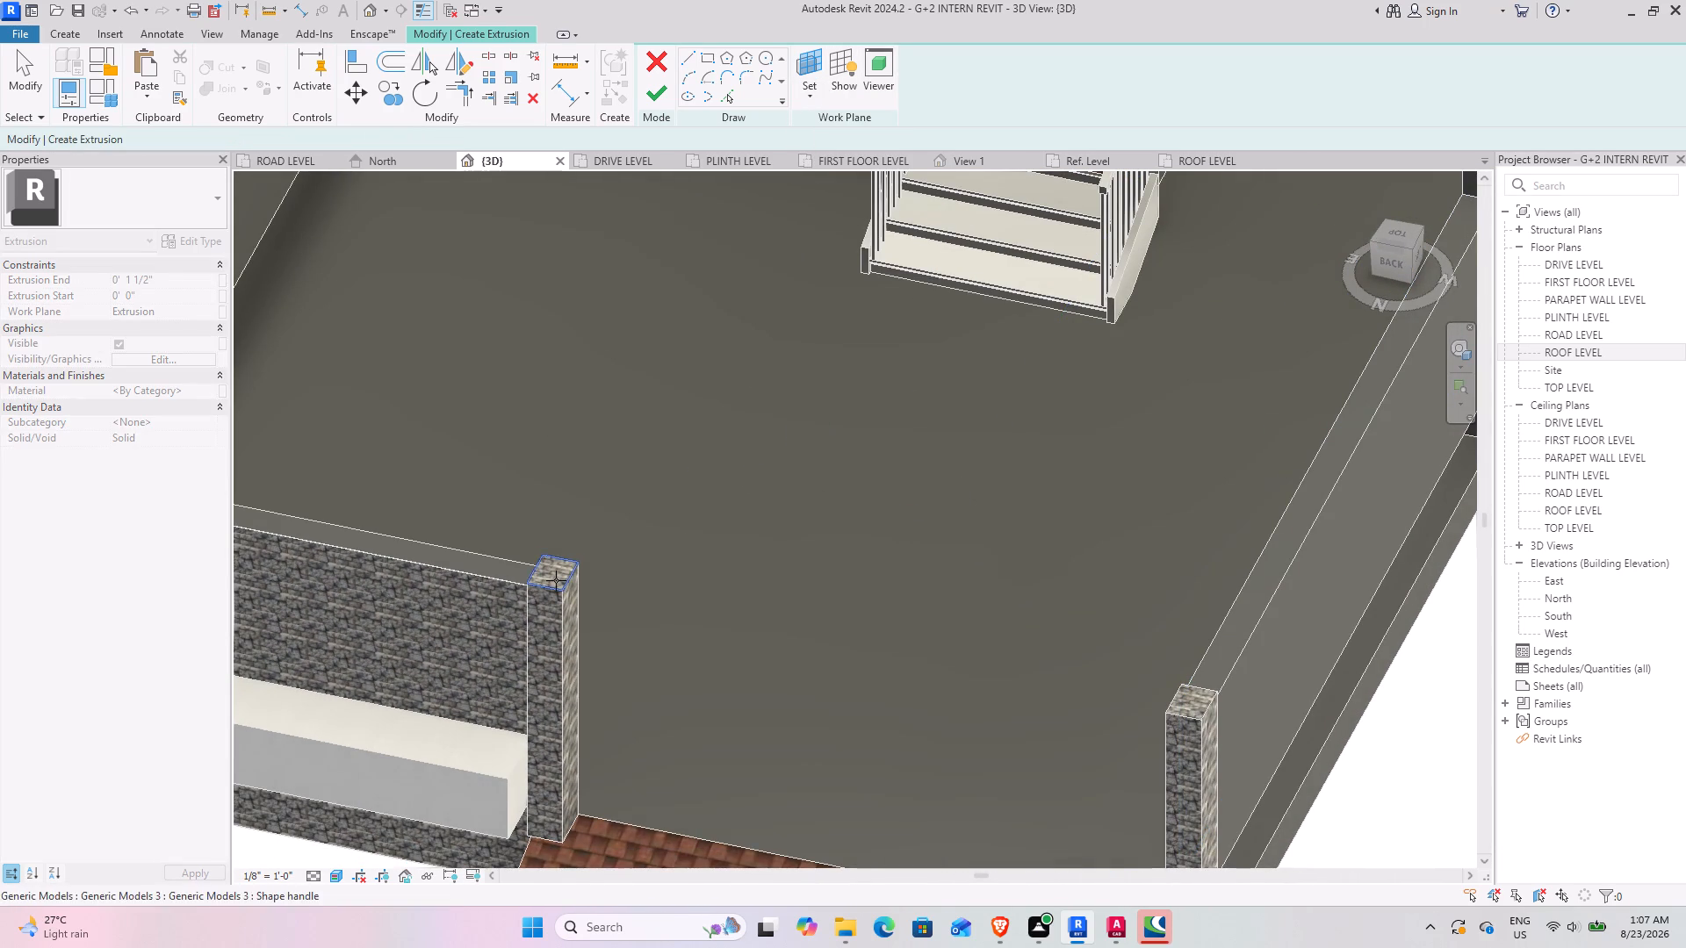
{"action": "left_click", "coordinate": [563, 557]}
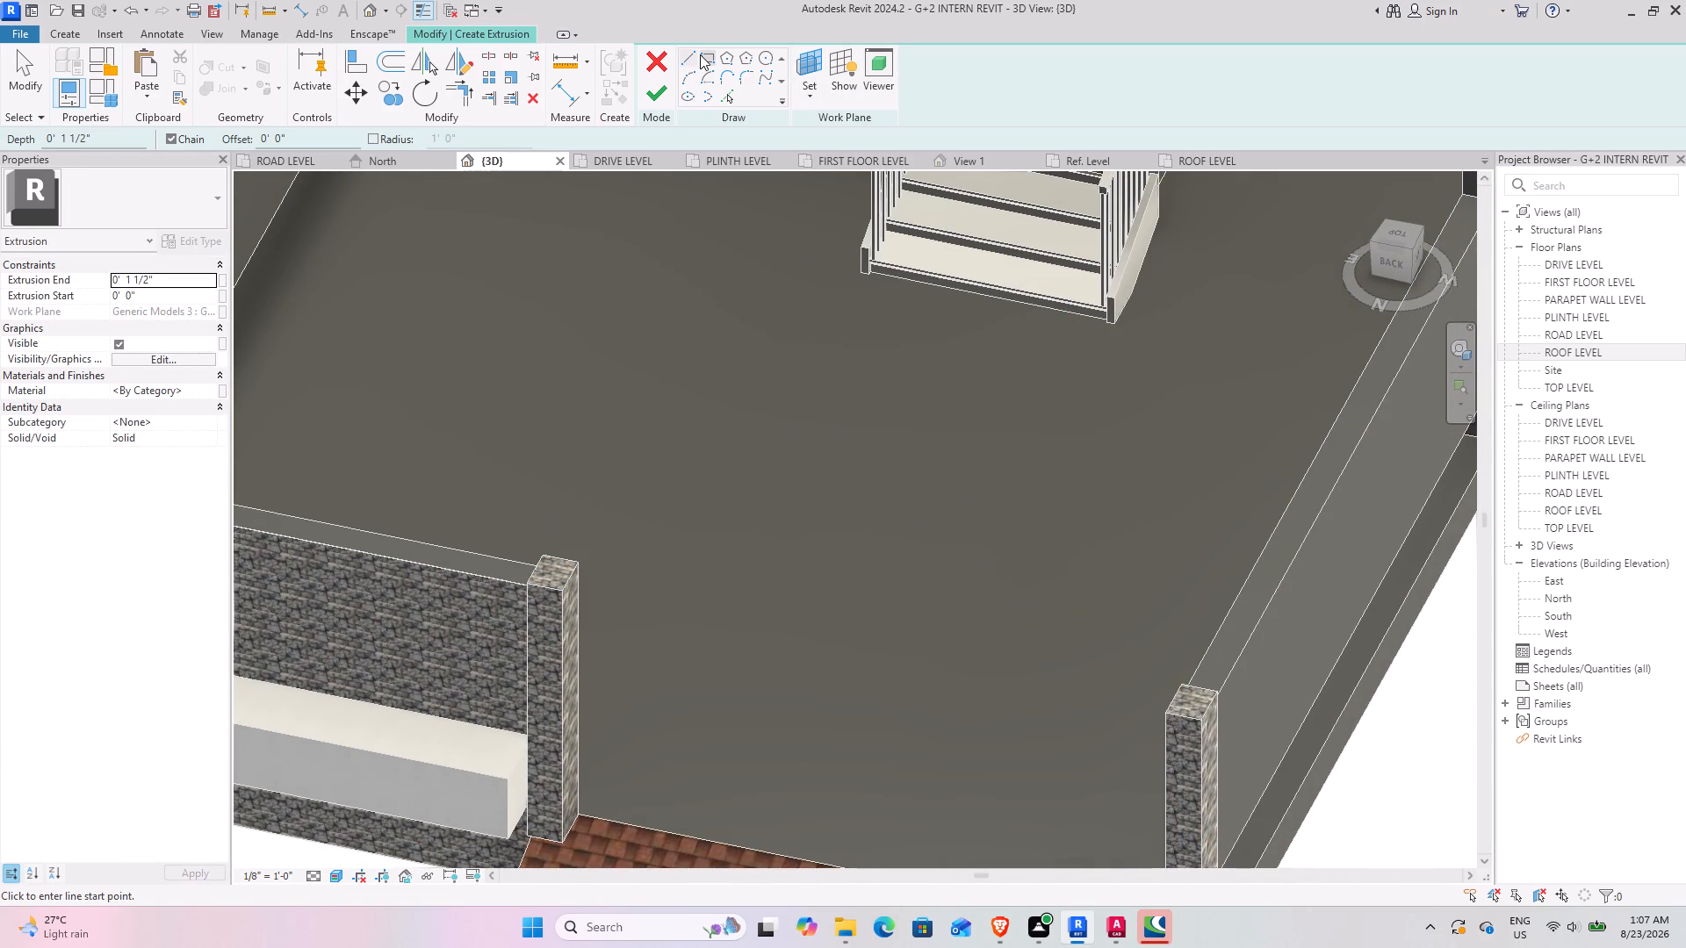
{"action": "left_click", "coordinate": [700, 54]}
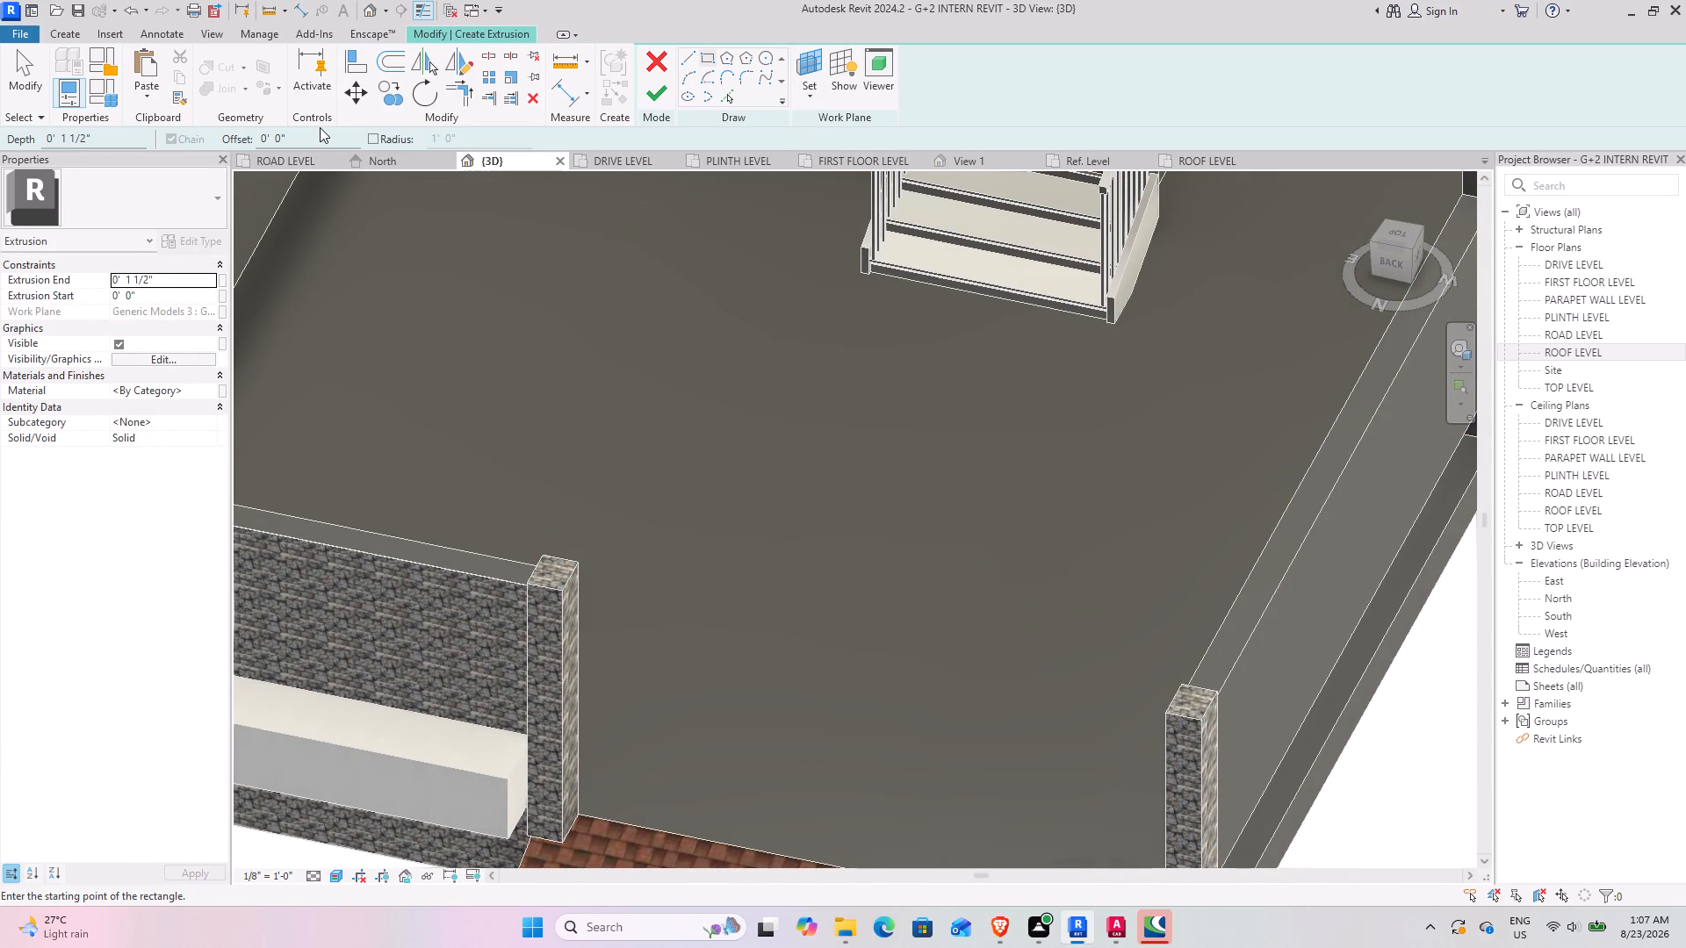
{"action": "left_click_drag", "start_coordinate": [325, 128], "coordinate": [292, 131]}
{"action": "left_click_drag", "start_coordinate": [324, 144], "coordinate": [173, 144]}
{"action": "type", "text": "2\""}
{"action": "key", "text": "Return"}
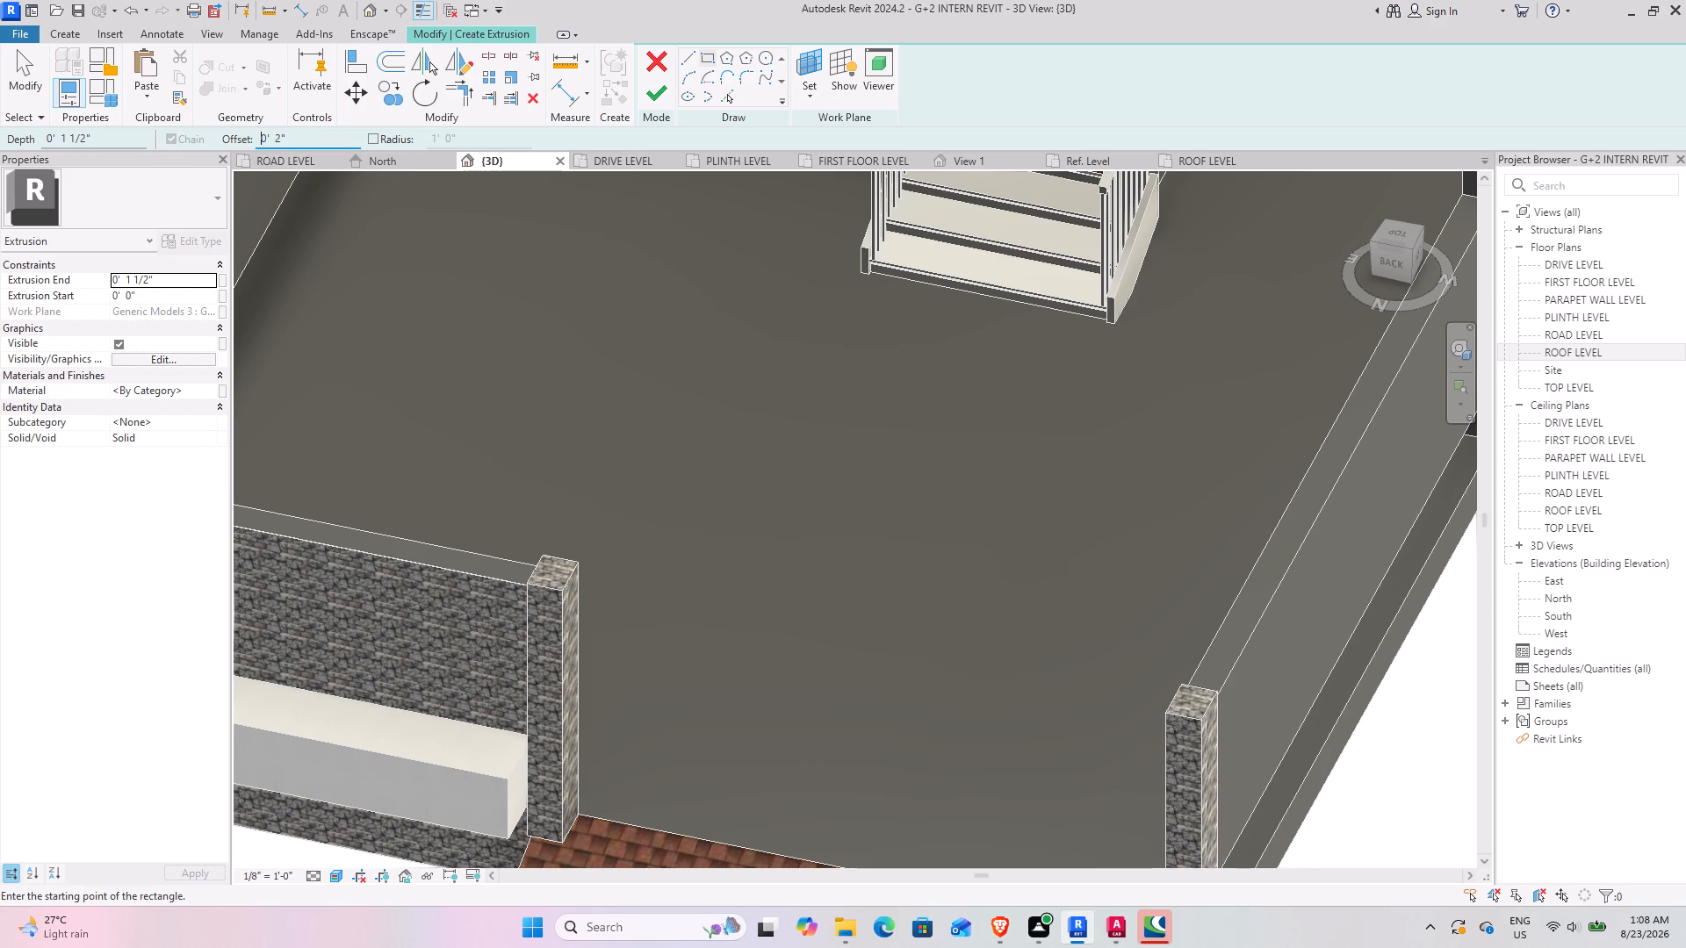
{"action": "scroll", "coordinate": [544, 585], "scroll_direction": "up", "scroll_amount": 4}
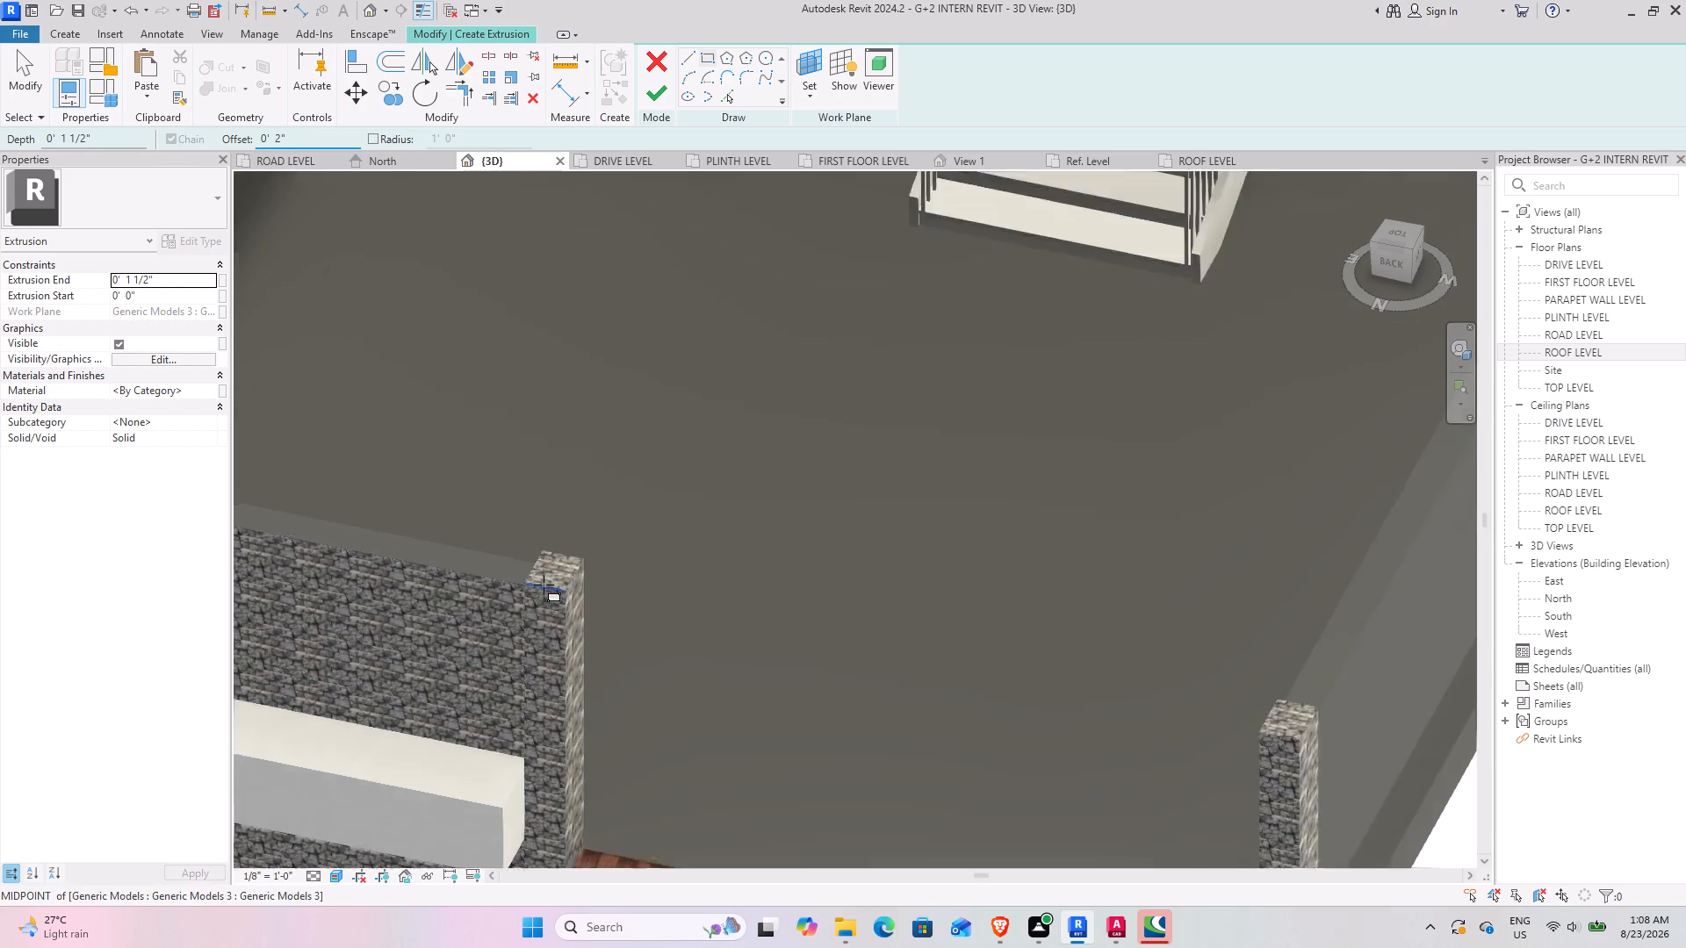
{"action": "scroll", "coordinate": [544, 585], "scroll_direction": "up", "scroll_amount": 3}
{"action": "left_click", "coordinate": [500, 585]}
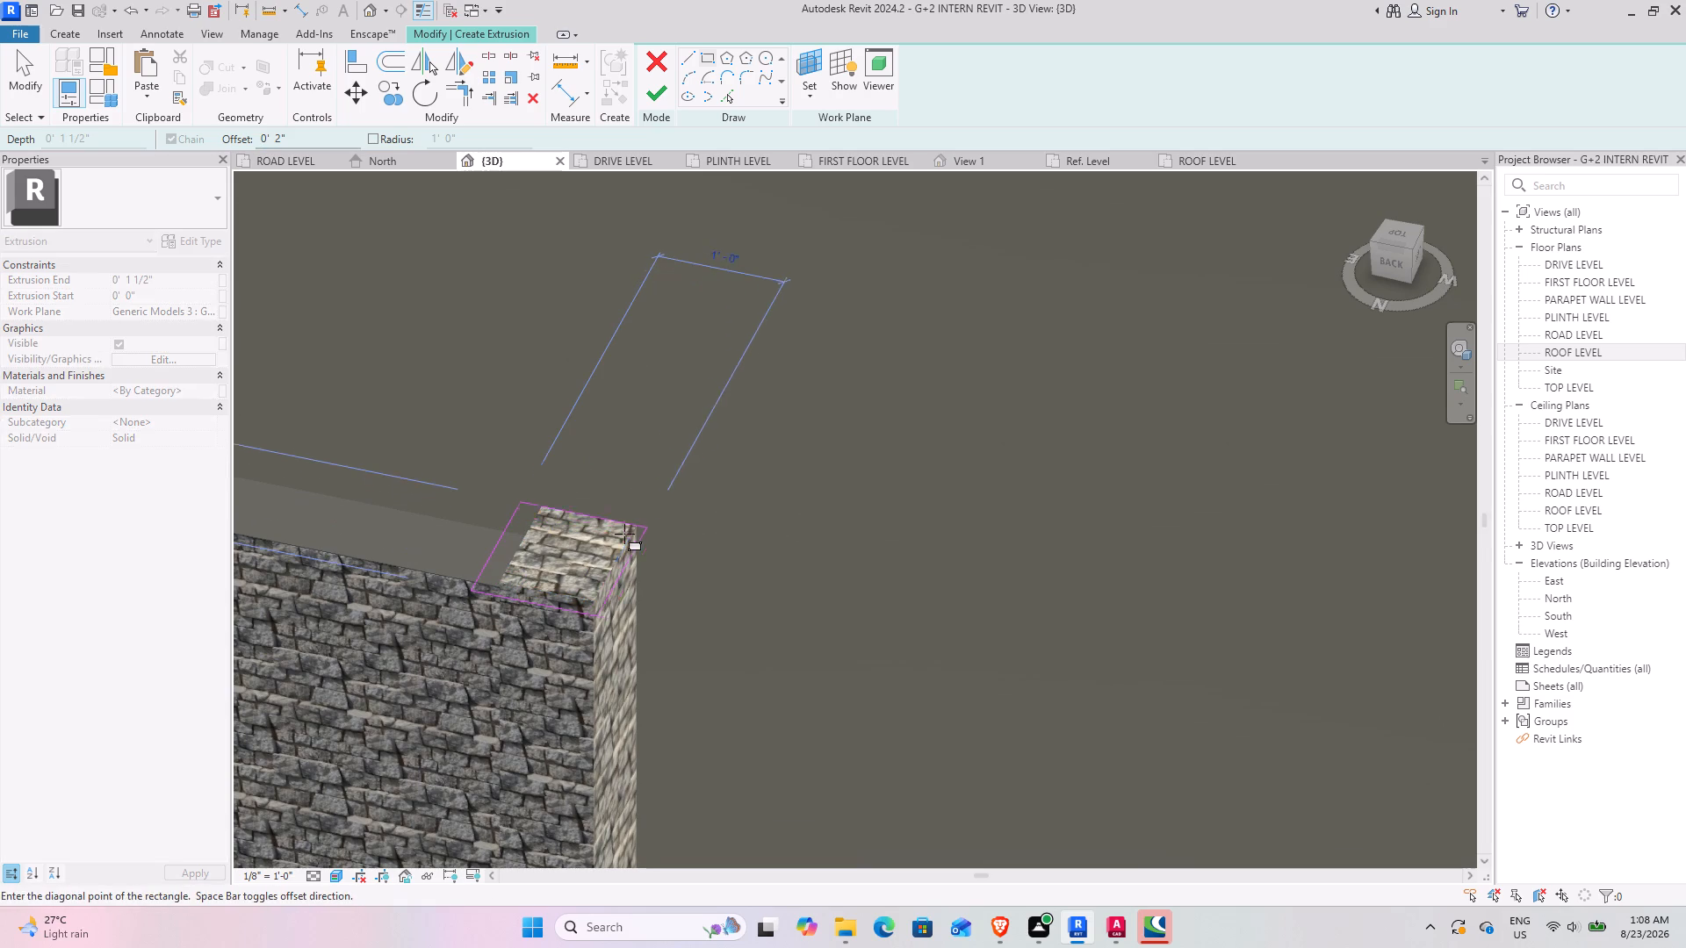
{"action": "left_click", "coordinate": [630, 524]}
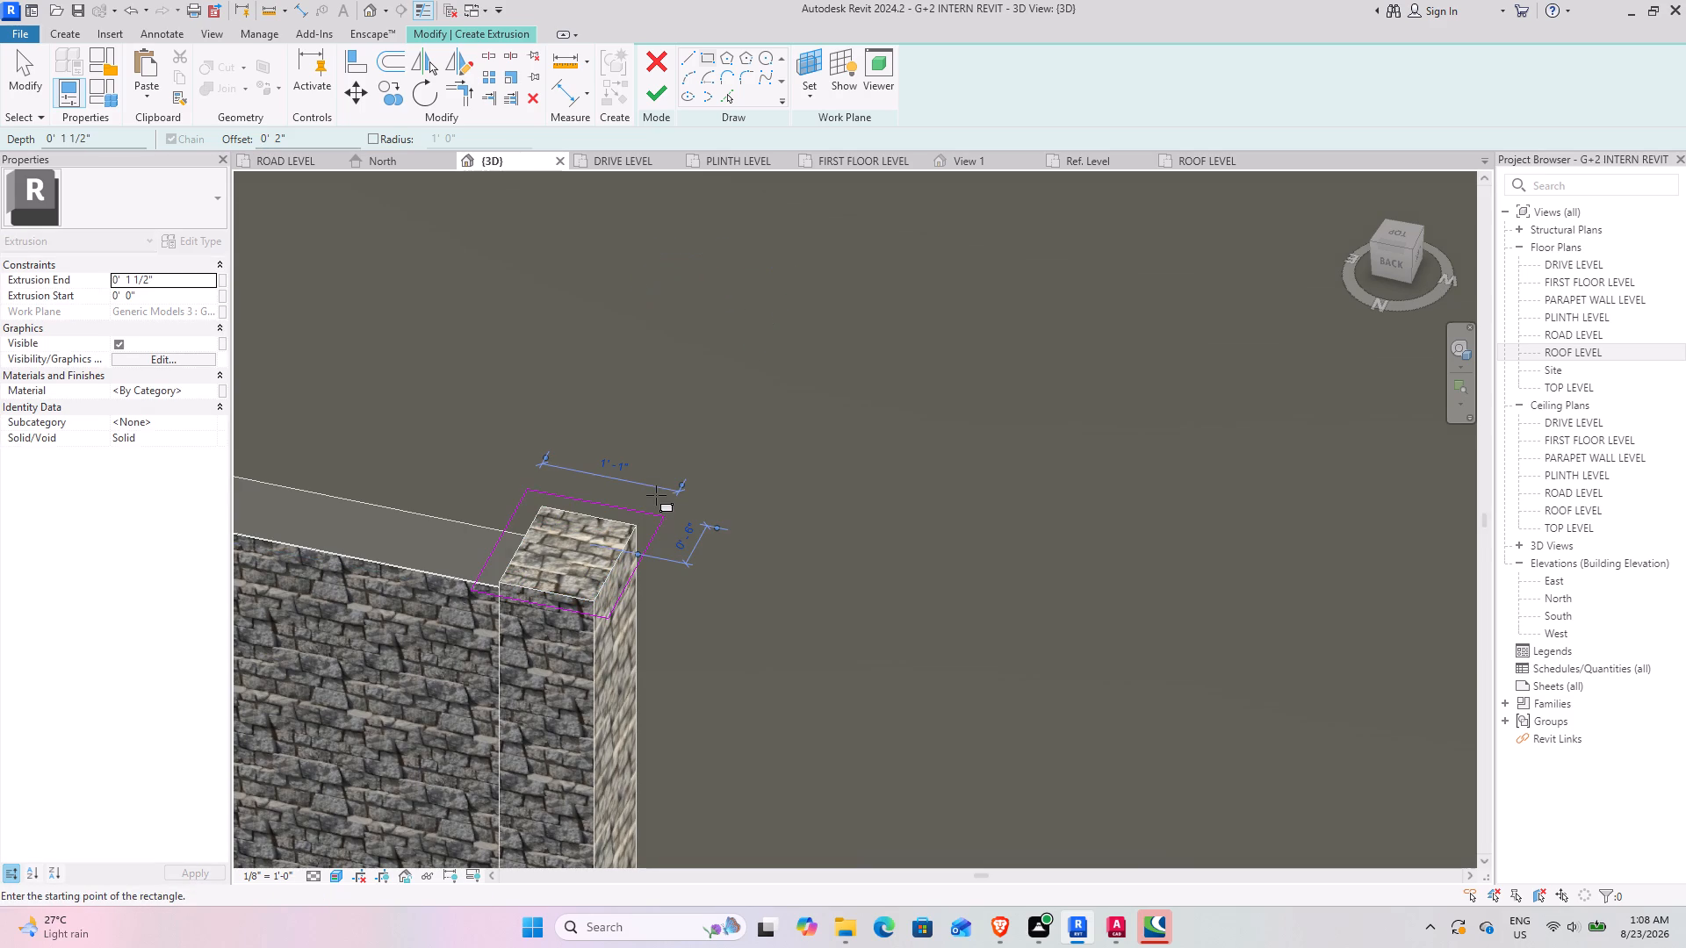
{"action": "left_click", "coordinate": [40, 81]}
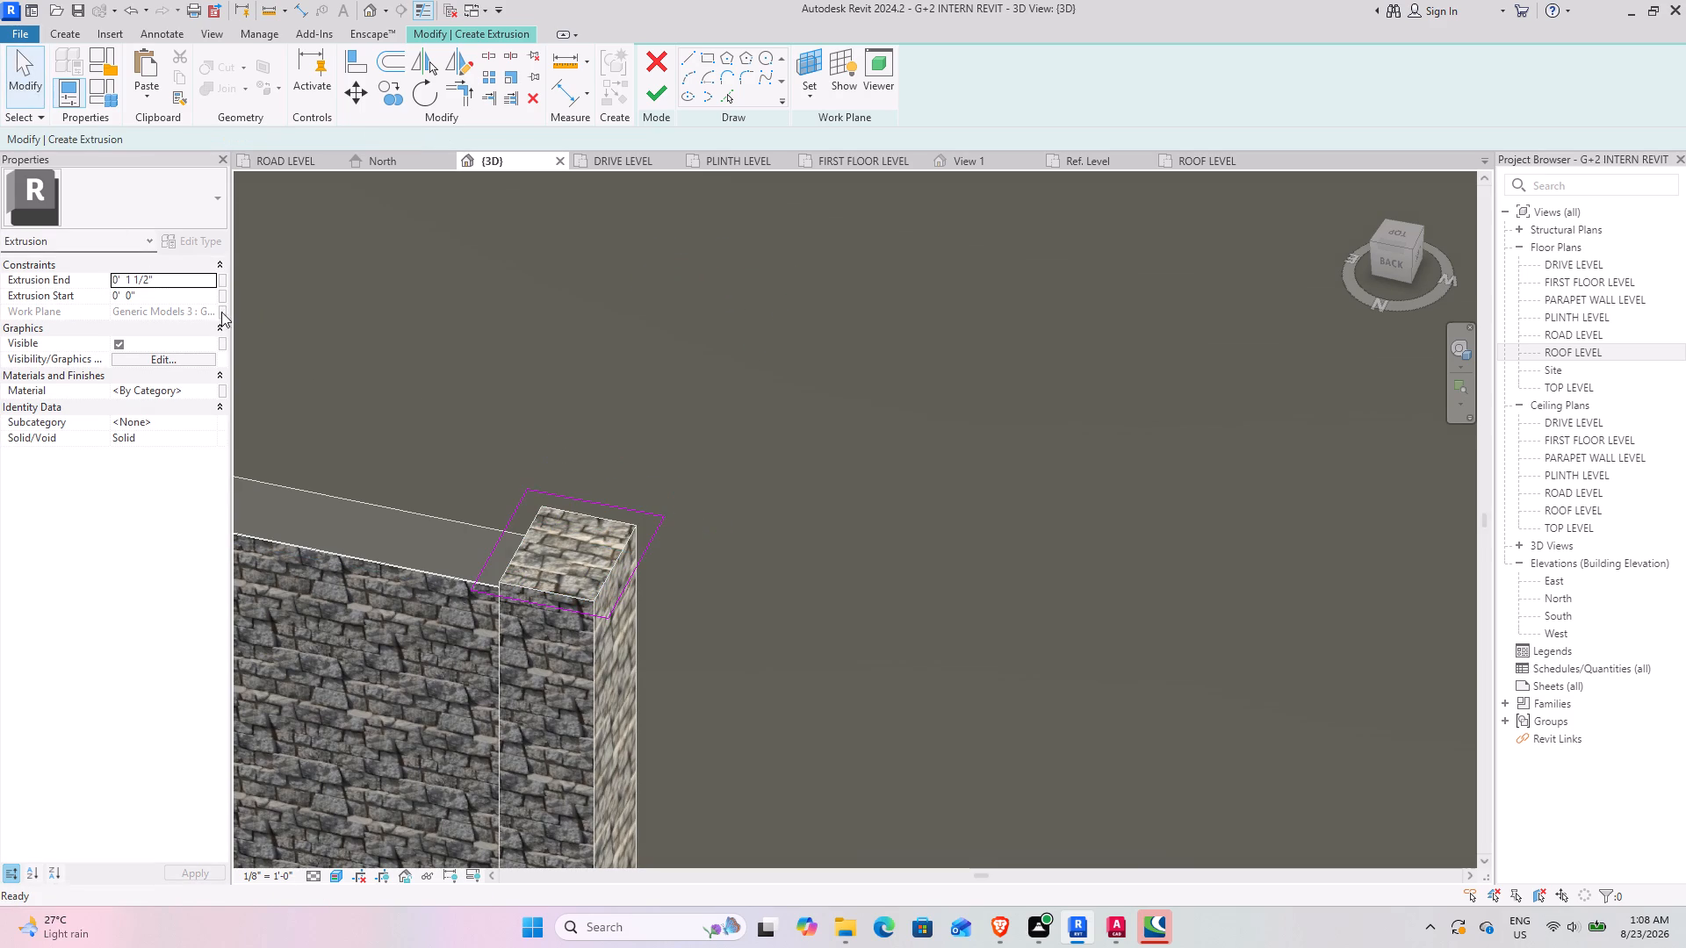
Set the pillar cap extrusion's end to 2".
{"action": "left_click", "coordinate": [191, 279]}
{"action": "left_click", "coordinate": [191, 279]}
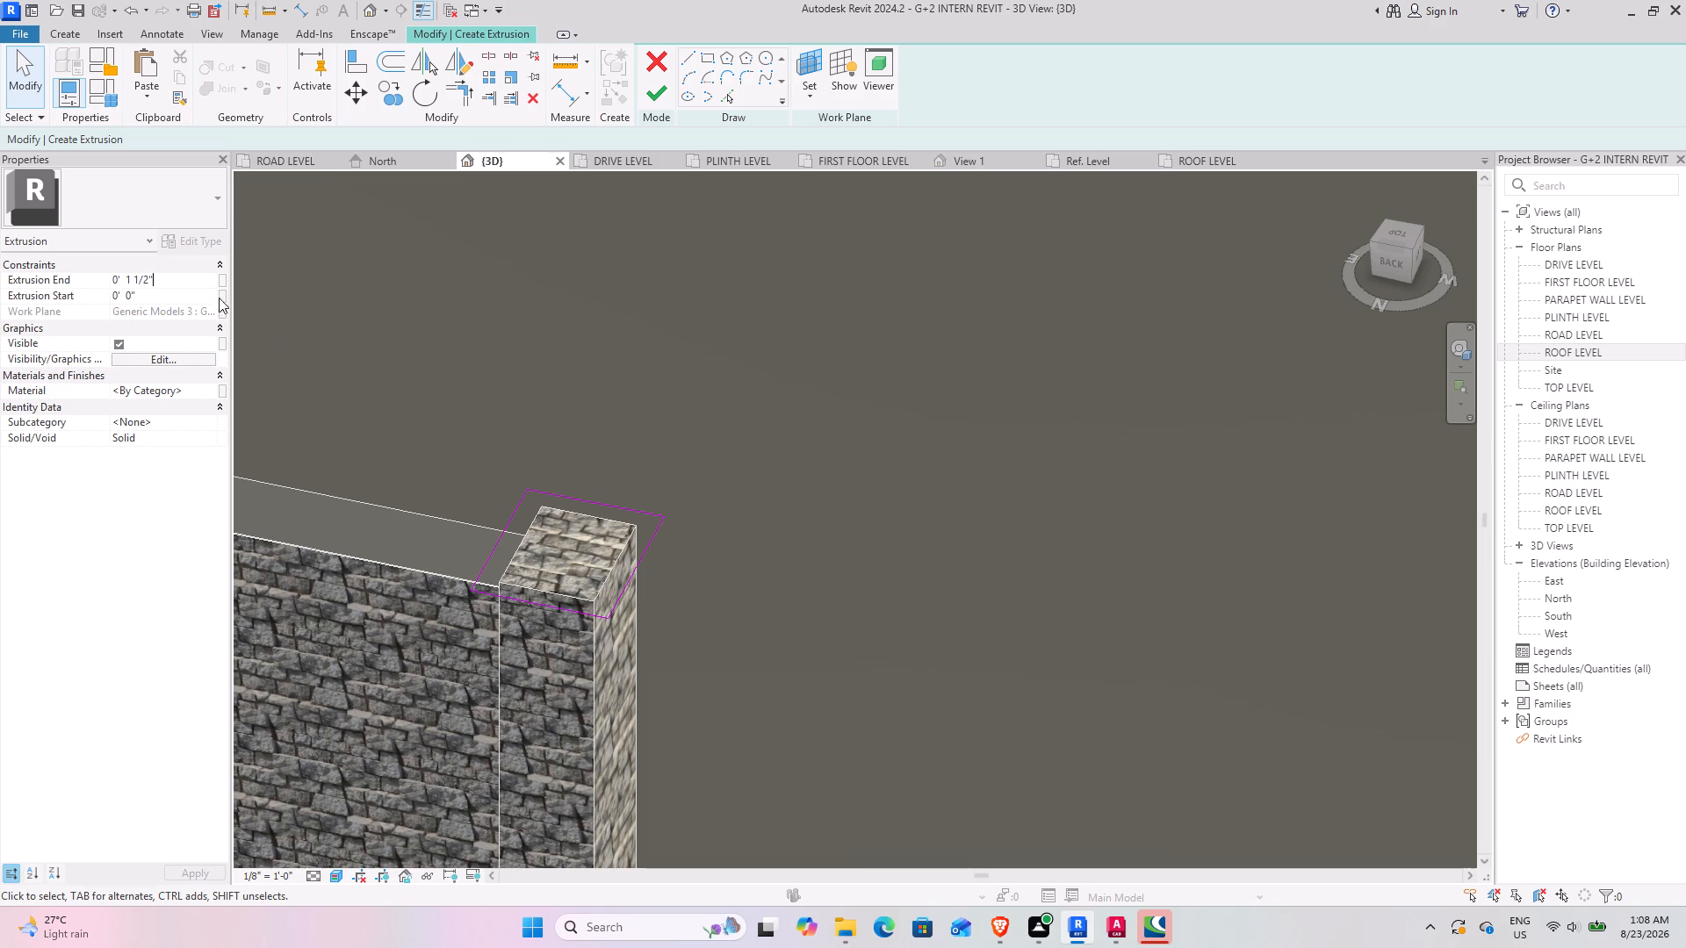
{"action": "left_click_drag", "start_coordinate": [191, 285], "coordinate": [139, 284]}
{"action": "left_click_drag", "start_coordinate": [161, 280], "coordinate": [107, 278]}
{"action": "left_click_drag", "start_coordinate": [107, 278], "coordinate": [31, 278]}
{"action": "key", "text": "2"}
{"action": "key", "text": "shift+quotedbl"}
{"action": "key", "text": "Return"}
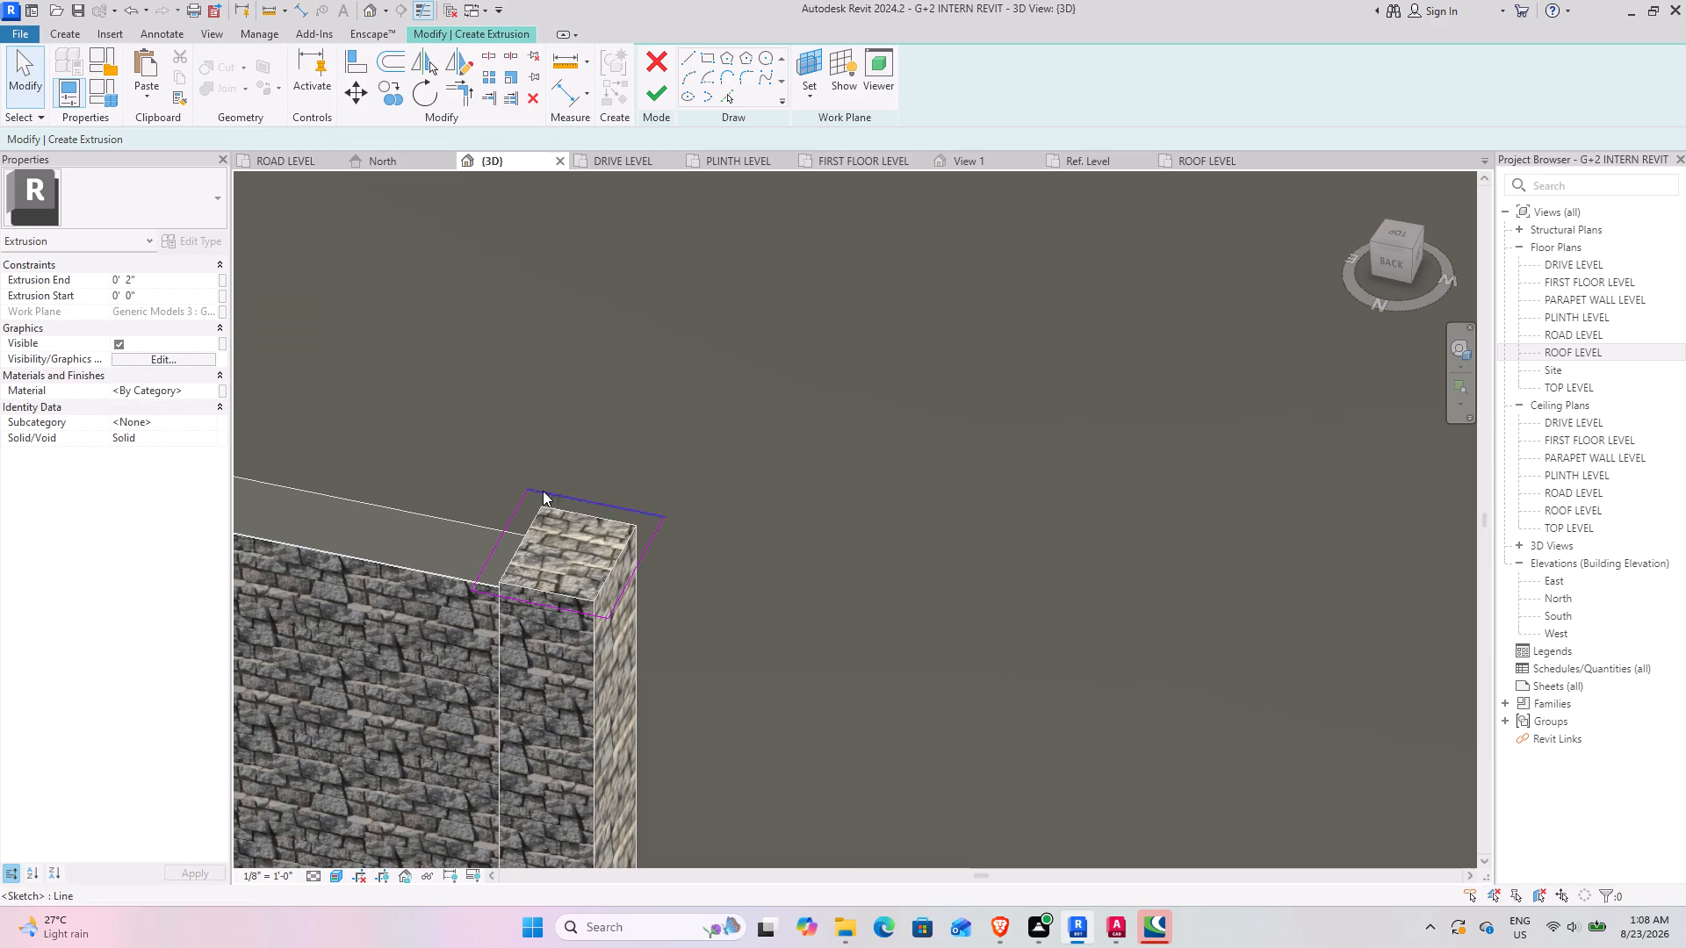
Copy the rectangle from the first gate pillar's top corner to the matching corner of the opposite gate pillar.
{"action": "left_click_drag", "start_coordinate": [397, 398], "coordinate": [763, 710]}
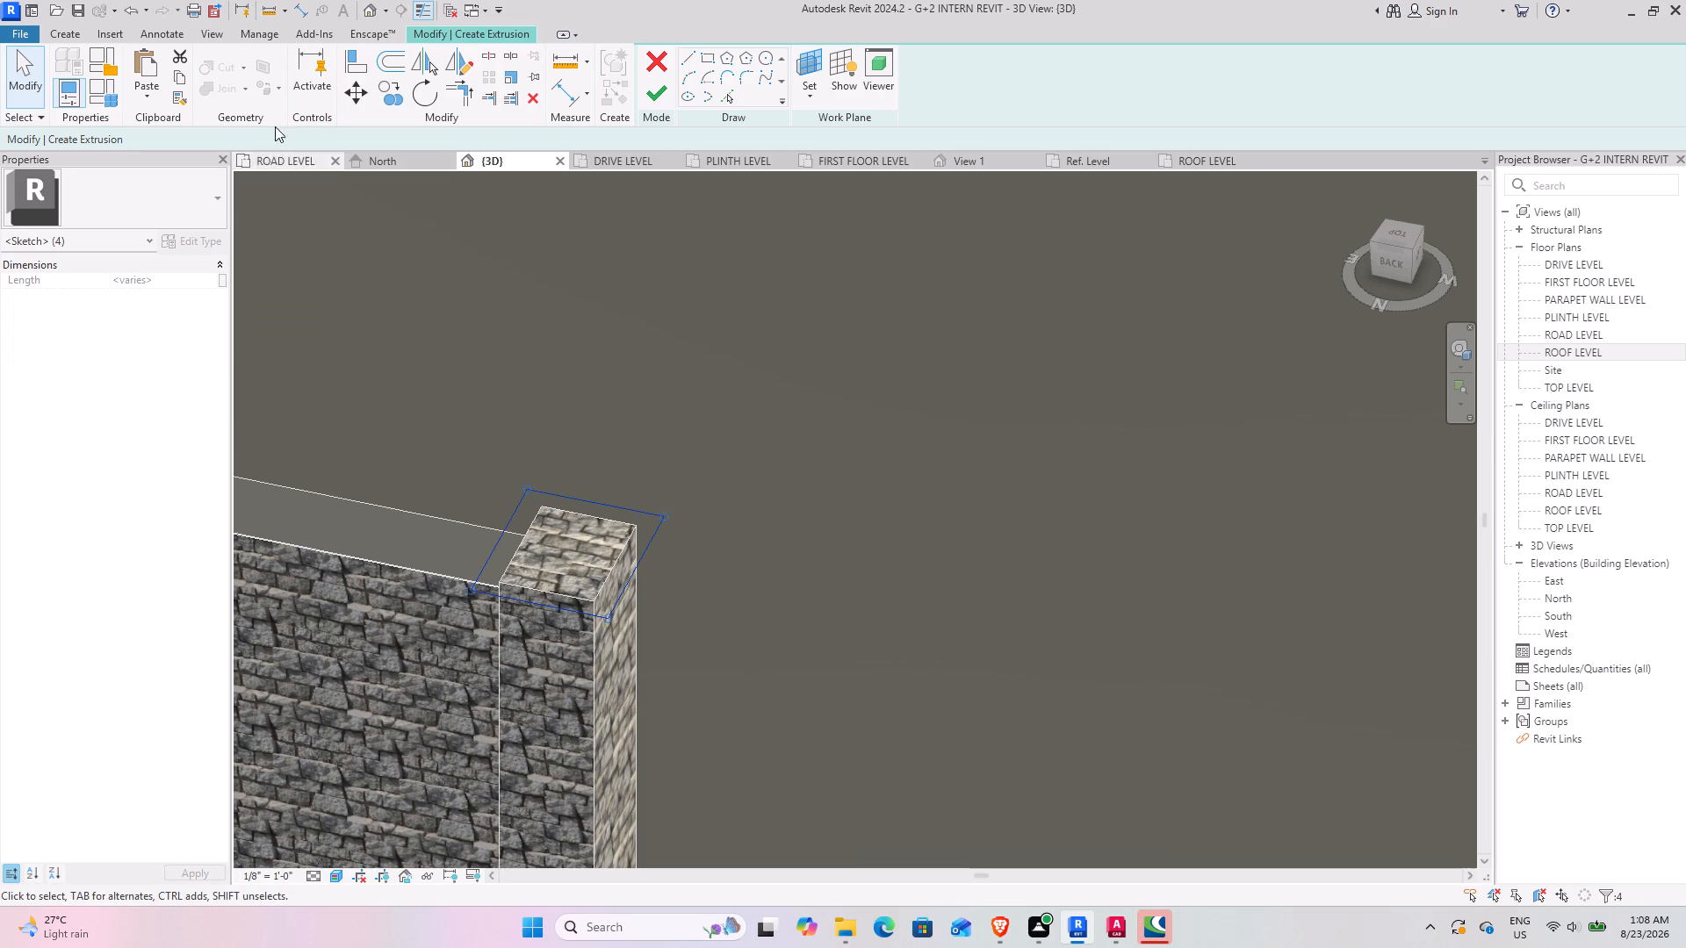
{"action": "left_click", "coordinate": [393, 93]}
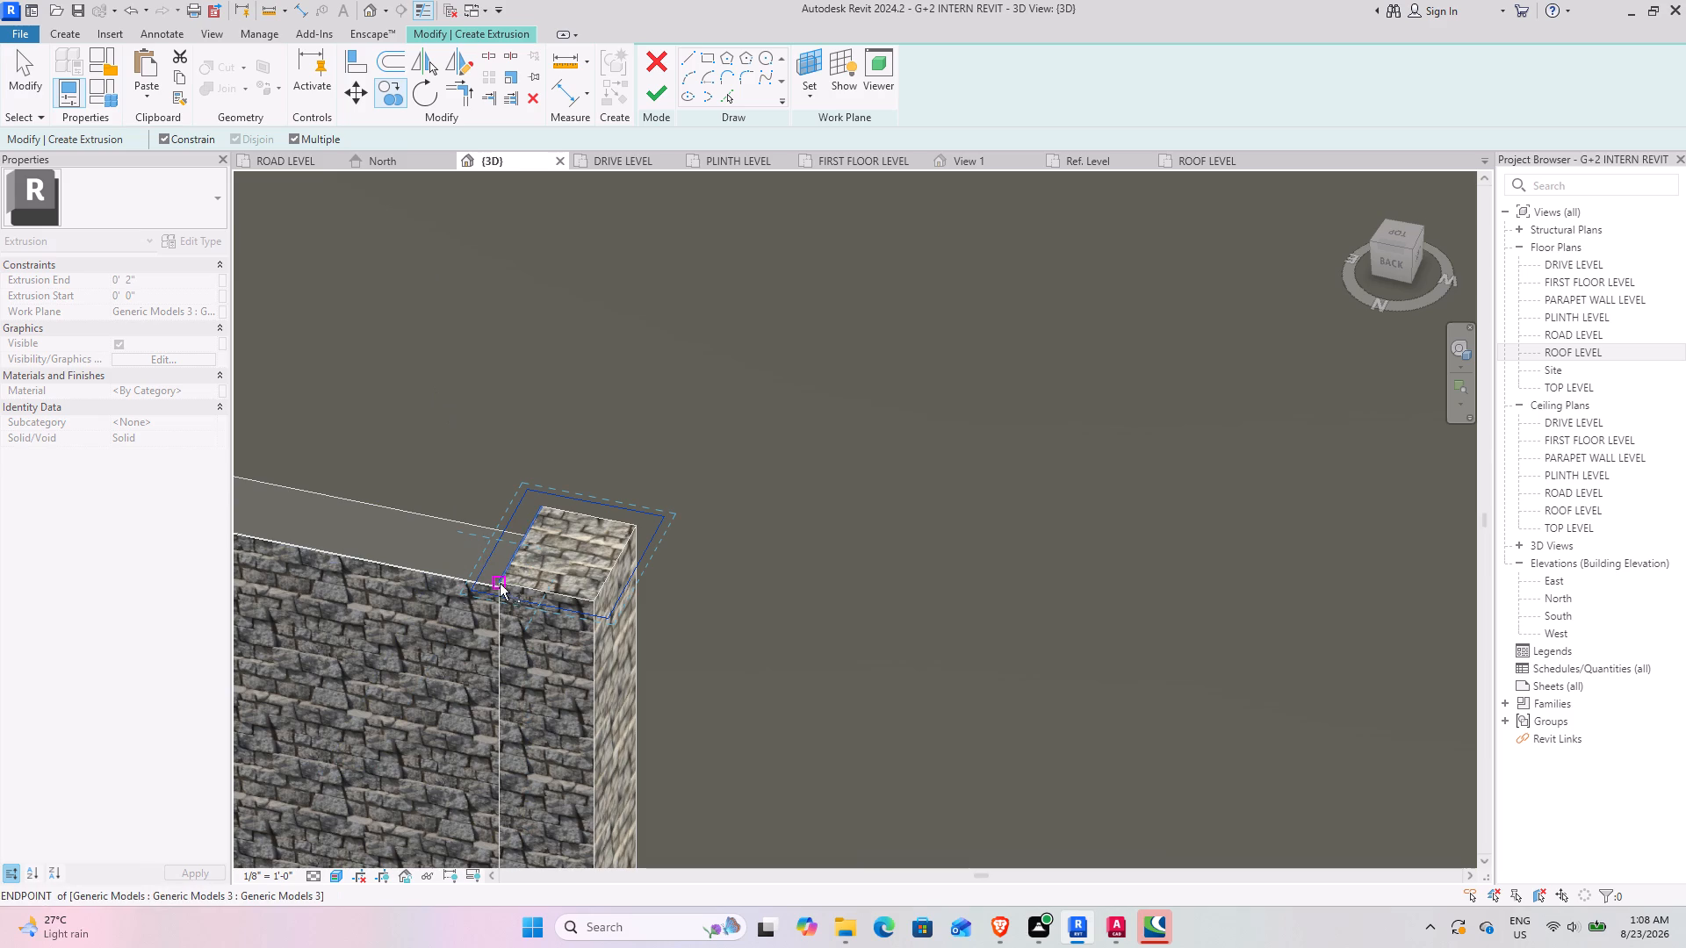
{"action": "left_click", "coordinate": [494, 577]}
{"action": "scroll", "coordinate": [912, 650], "scroll_direction": "down", "scroll_amount": 4}
{"action": "middle_click_drag", "start_coordinate": [1015, 656], "coordinate": [525, 400]}
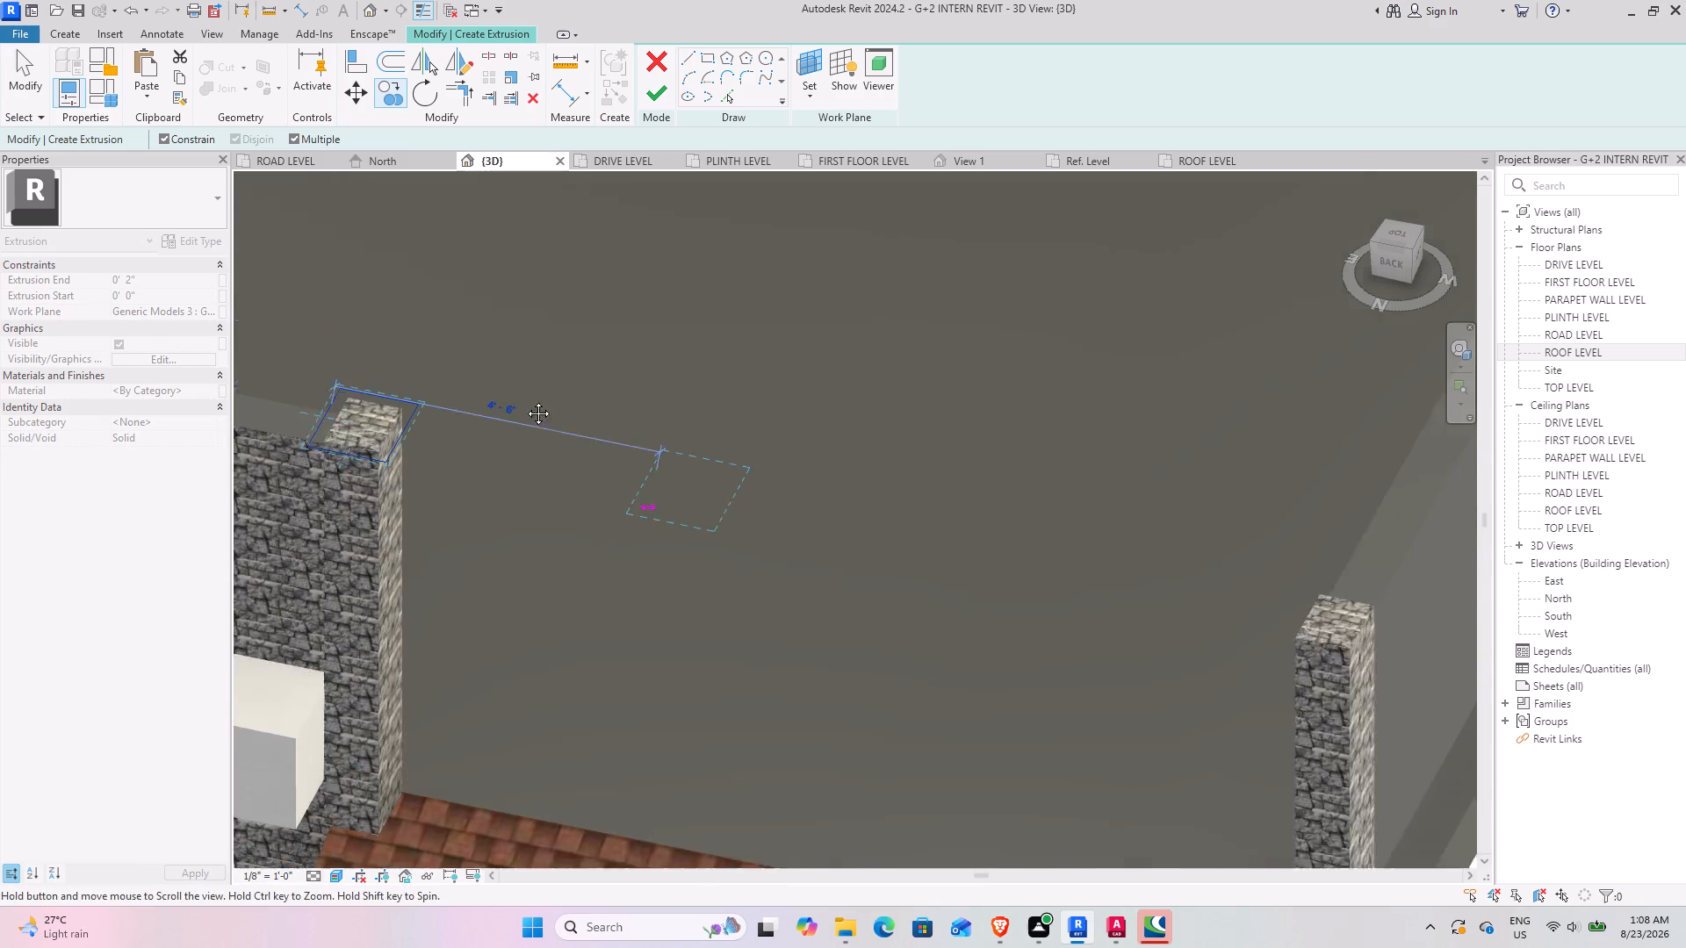
{"action": "middle_click_drag", "start_coordinate": [525, 400], "coordinate": [517, 395]}
{"action": "scroll", "coordinate": [1156, 550], "scroll_direction": "up", "scroll_amount": 5}
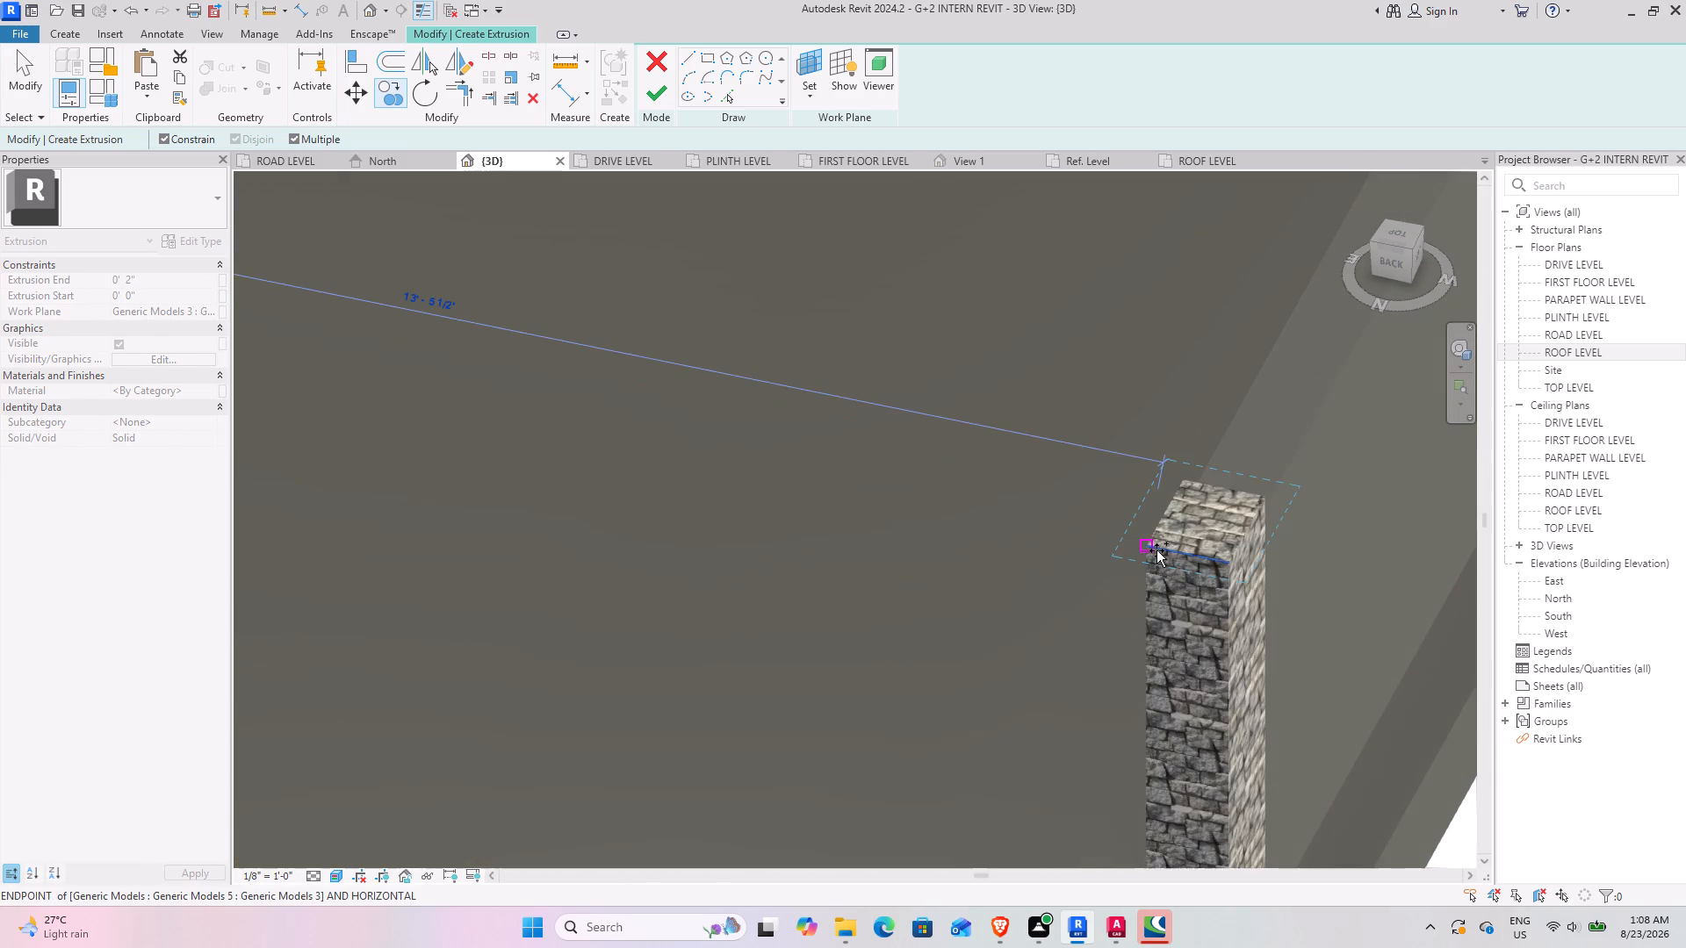
{"action": "scroll", "coordinate": [1156, 550], "scroll_direction": "up", "scroll_amount": 2}
{"action": "left_click", "coordinate": [1141, 542]}
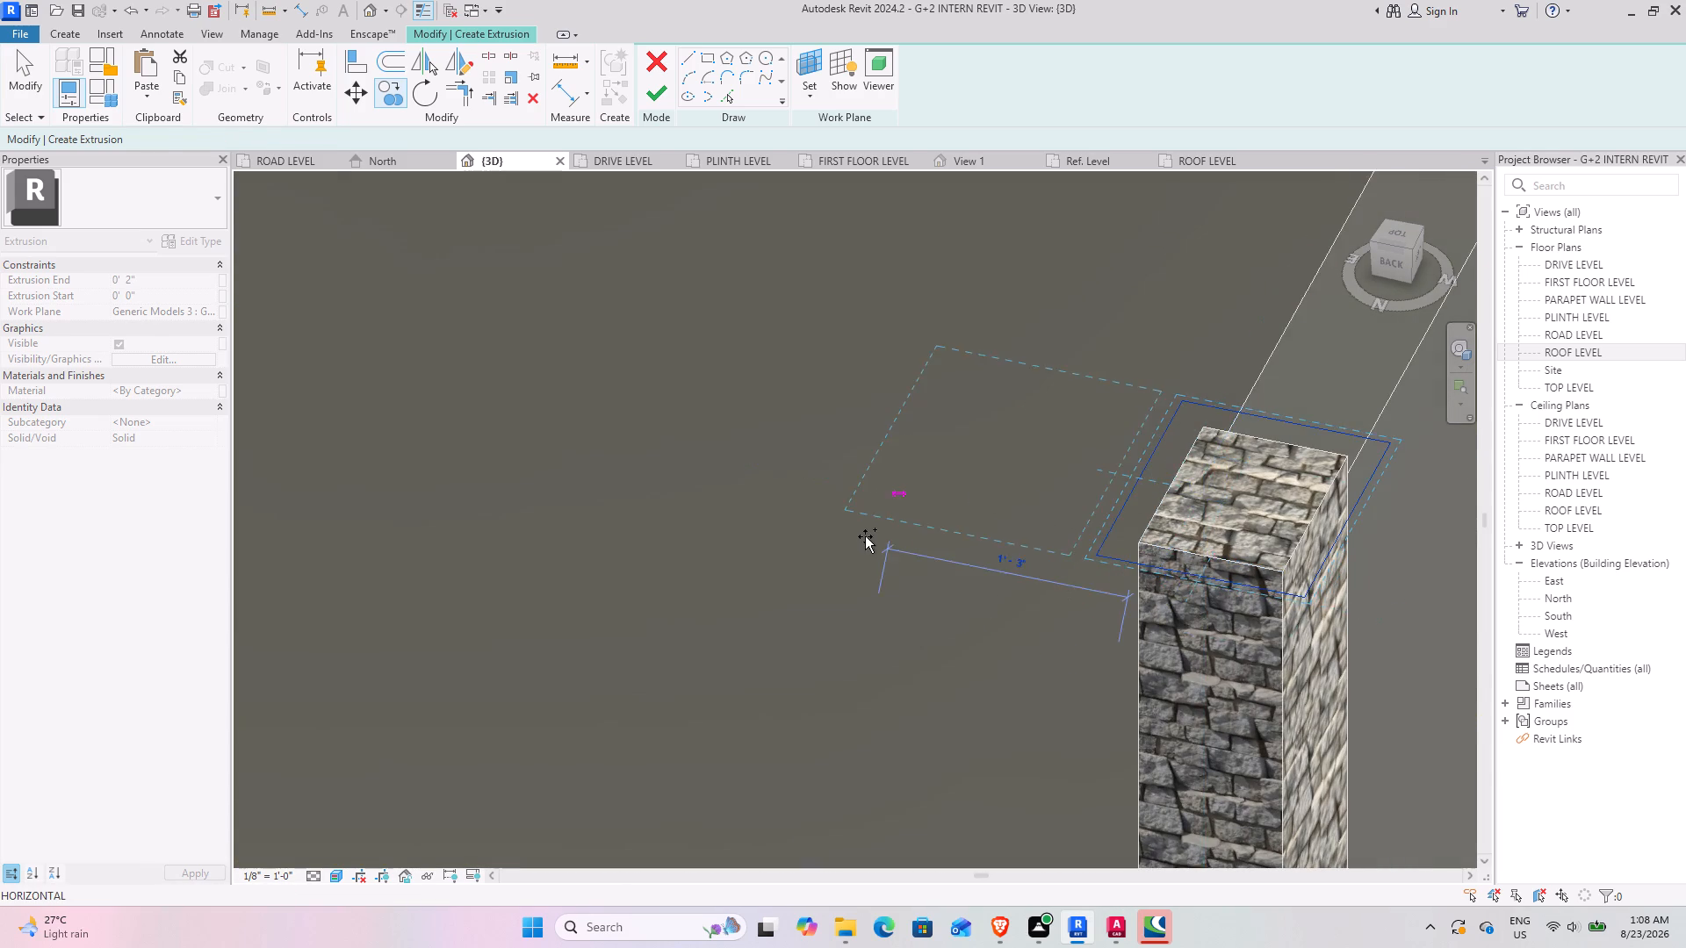
Finish the pillar cap extrusion and complete the in-place model.
{"action": "scroll", "coordinate": [861, 532], "scroll_direction": "down", "scroll_amount": 7}
{"action": "left_click", "coordinate": [656, 87]}
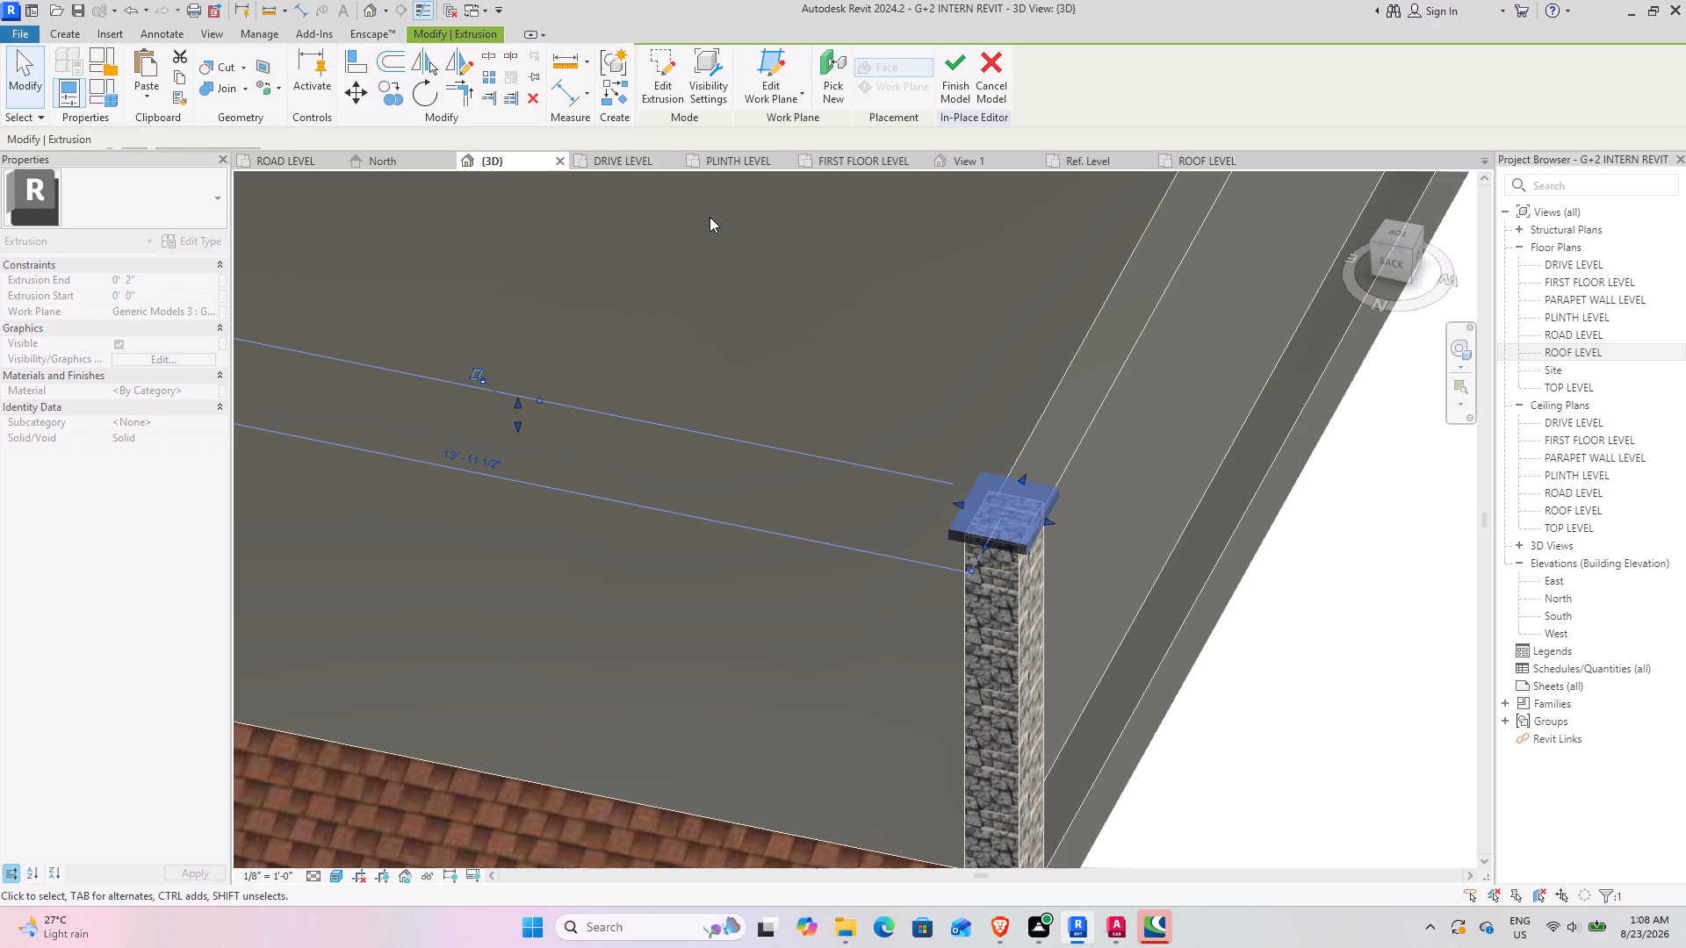
{"action": "left_click", "coordinate": [955, 78]}
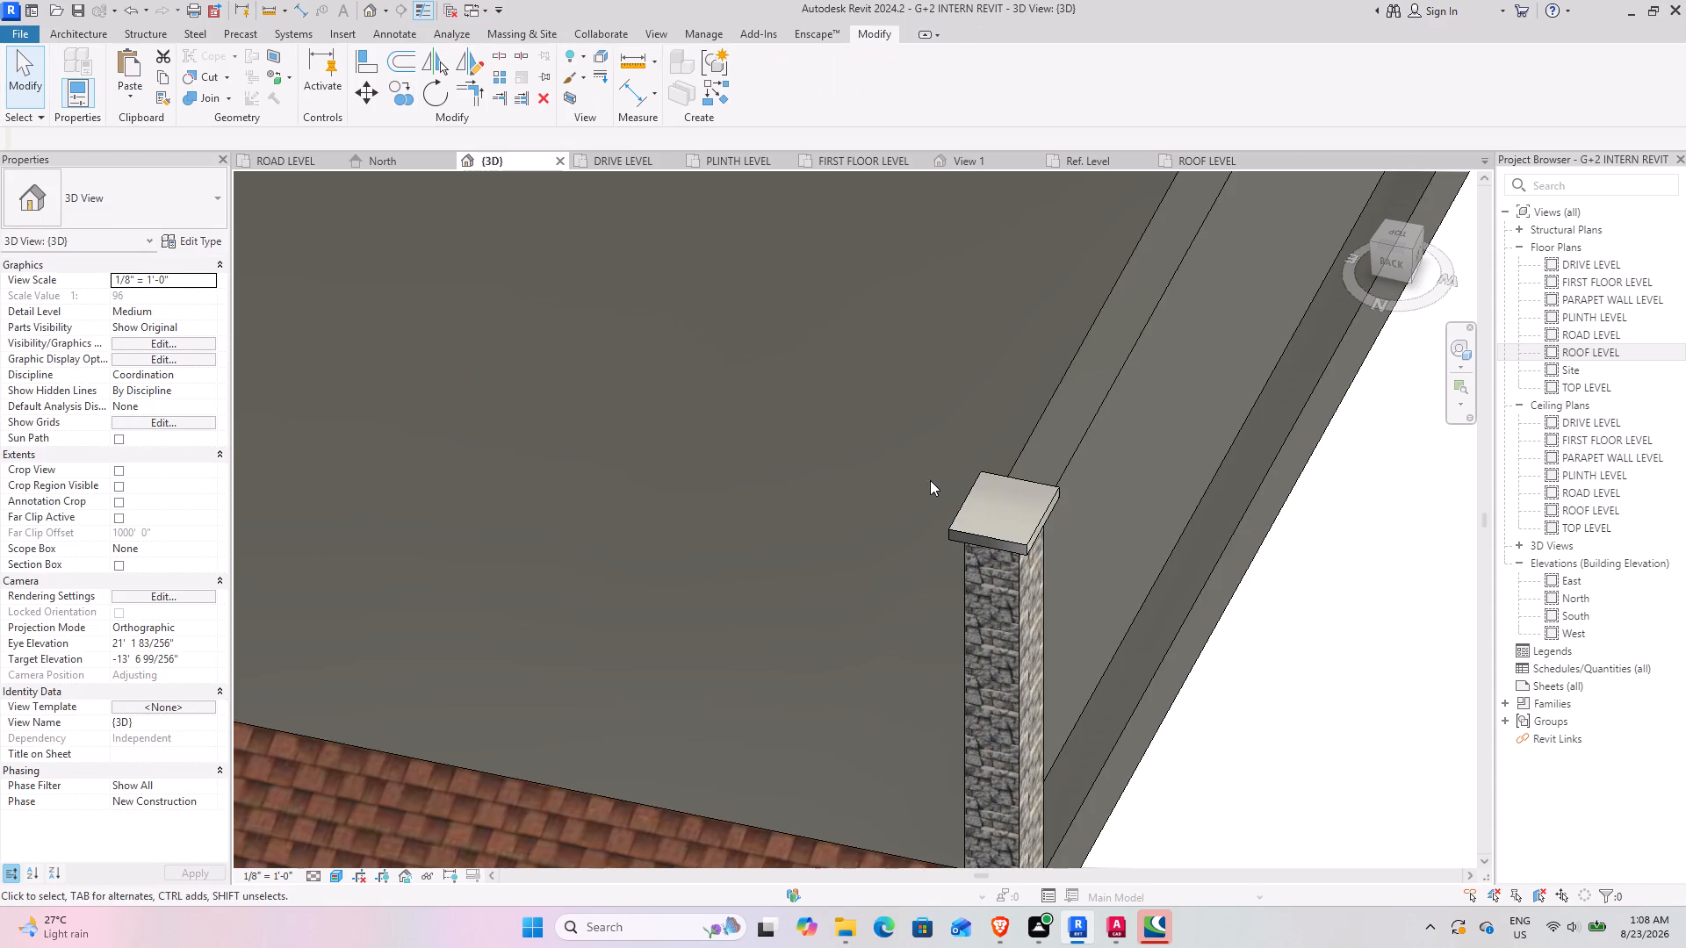
Examine the caps on both gate pillars and the capped slat canopy beside the parapet.
{"action": "scroll", "coordinate": [918, 482], "scroll_direction": "down", "scroll_amount": 8}
{"action": "middle_click_drag", "start_coordinate": [745, 474], "coordinate": [758, 344], "text": "shift"}
{"action": "middle_click_drag", "start_coordinate": [736, 312], "coordinate": [759, 484]}
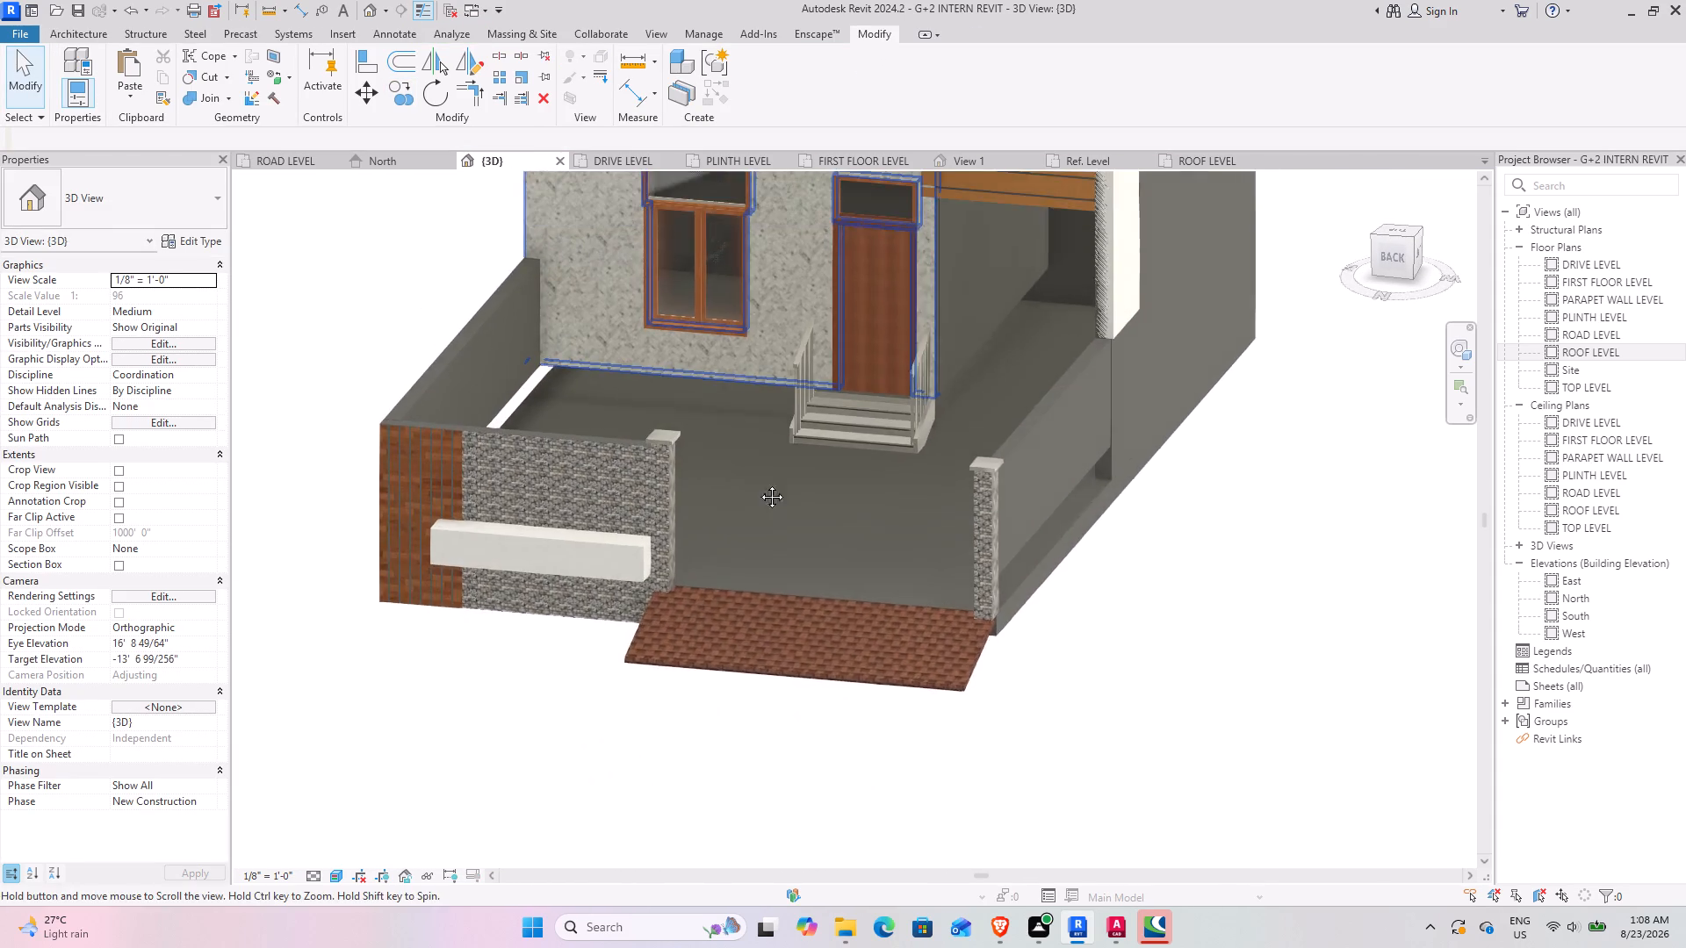
{"action": "middle_click_drag", "start_coordinate": [759, 484], "coordinate": [746, 760]}
{"action": "middle_click_drag", "start_coordinate": [659, 475], "coordinate": [703, 800]}
{"action": "scroll", "coordinate": [641, 470], "scroll_direction": "up", "scroll_amount": 7}
{"action": "middle_click_drag", "start_coordinate": [540, 471], "coordinate": [572, 460], "text": "shift"}
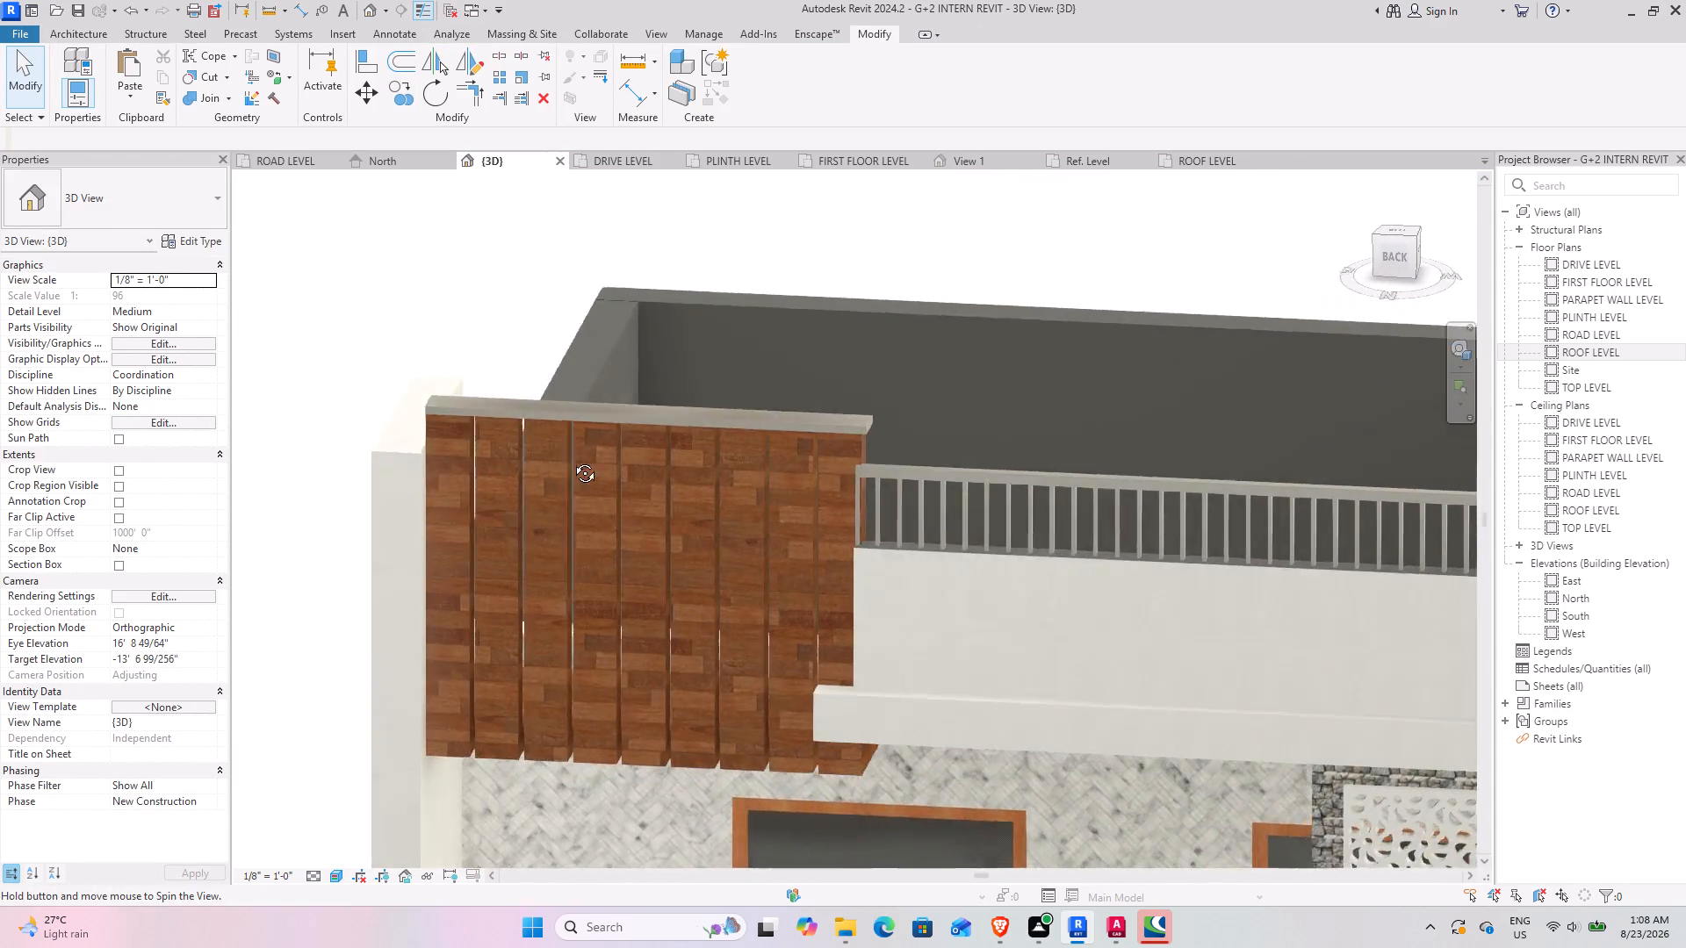
{"action": "middle_click_drag", "start_coordinate": [572, 460], "coordinate": [623, 434], "text": "shift"}
{"action": "middle_click_drag", "start_coordinate": [607, 443], "coordinate": [590, 387], "text": "shift"}
Edit the white facade frame's in-place extrusion and stretch its vertical end beside the slat canopy up above the canopy's top cap.
{"action": "left_click", "coordinate": [407, 451]}
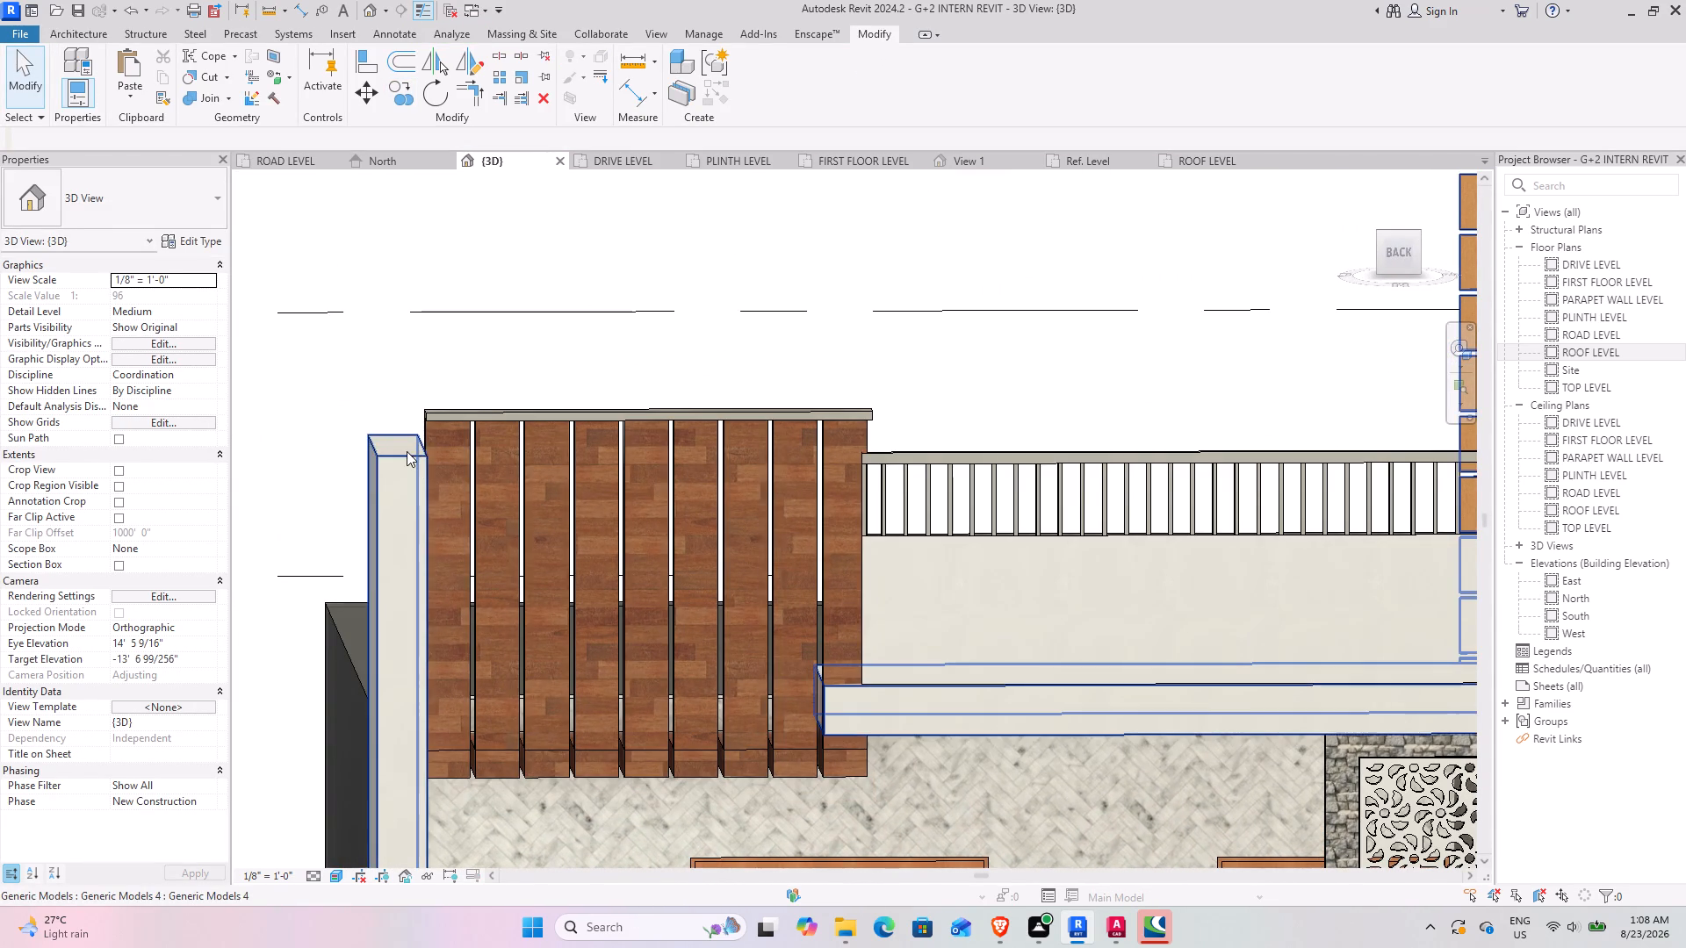
{"action": "left_click", "coordinate": [756, 83]}
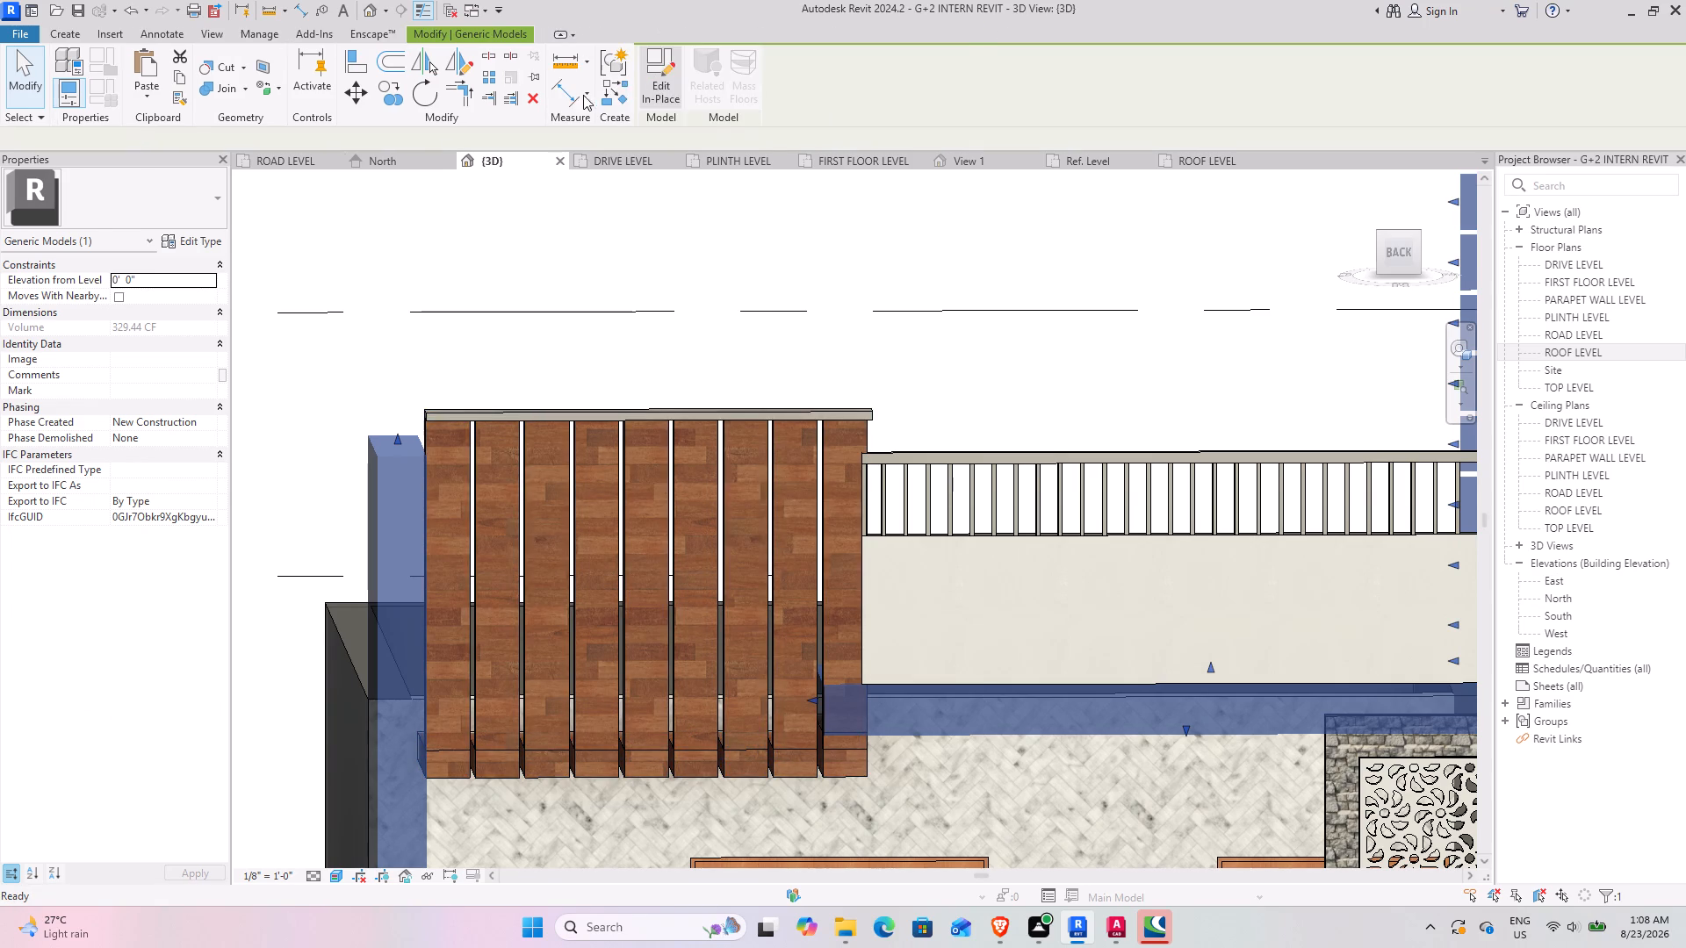
{"action": "left_click", "coordinate": [401, 462]}
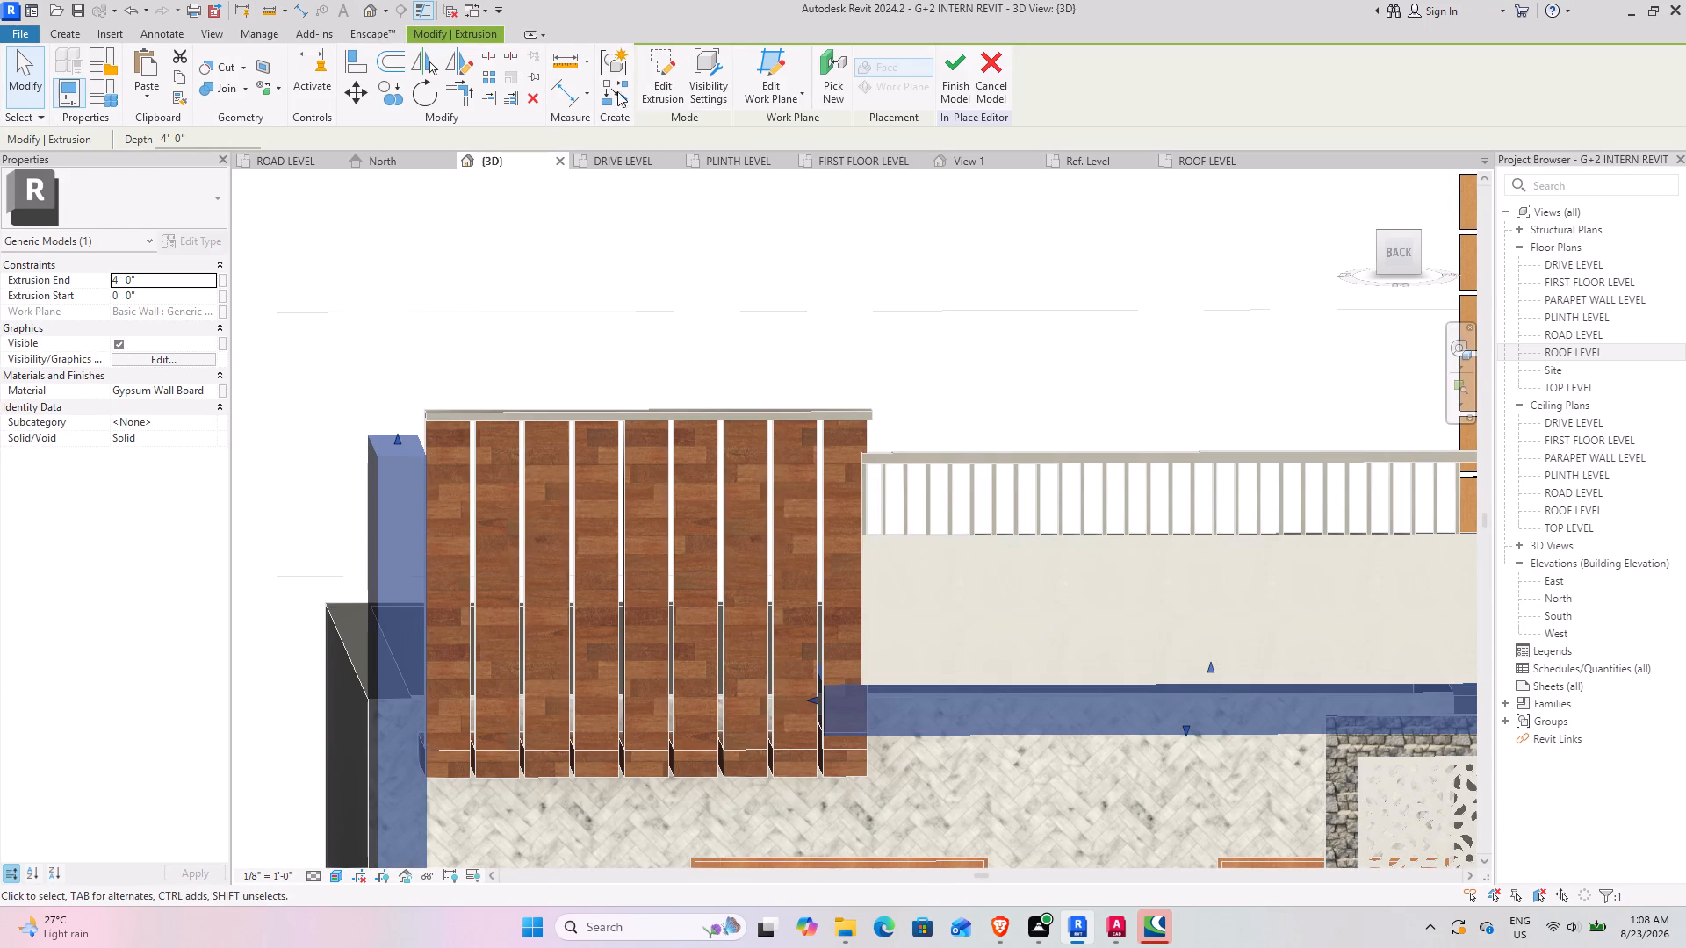
{"action": "left_click", "coordinate": [670, 74]}
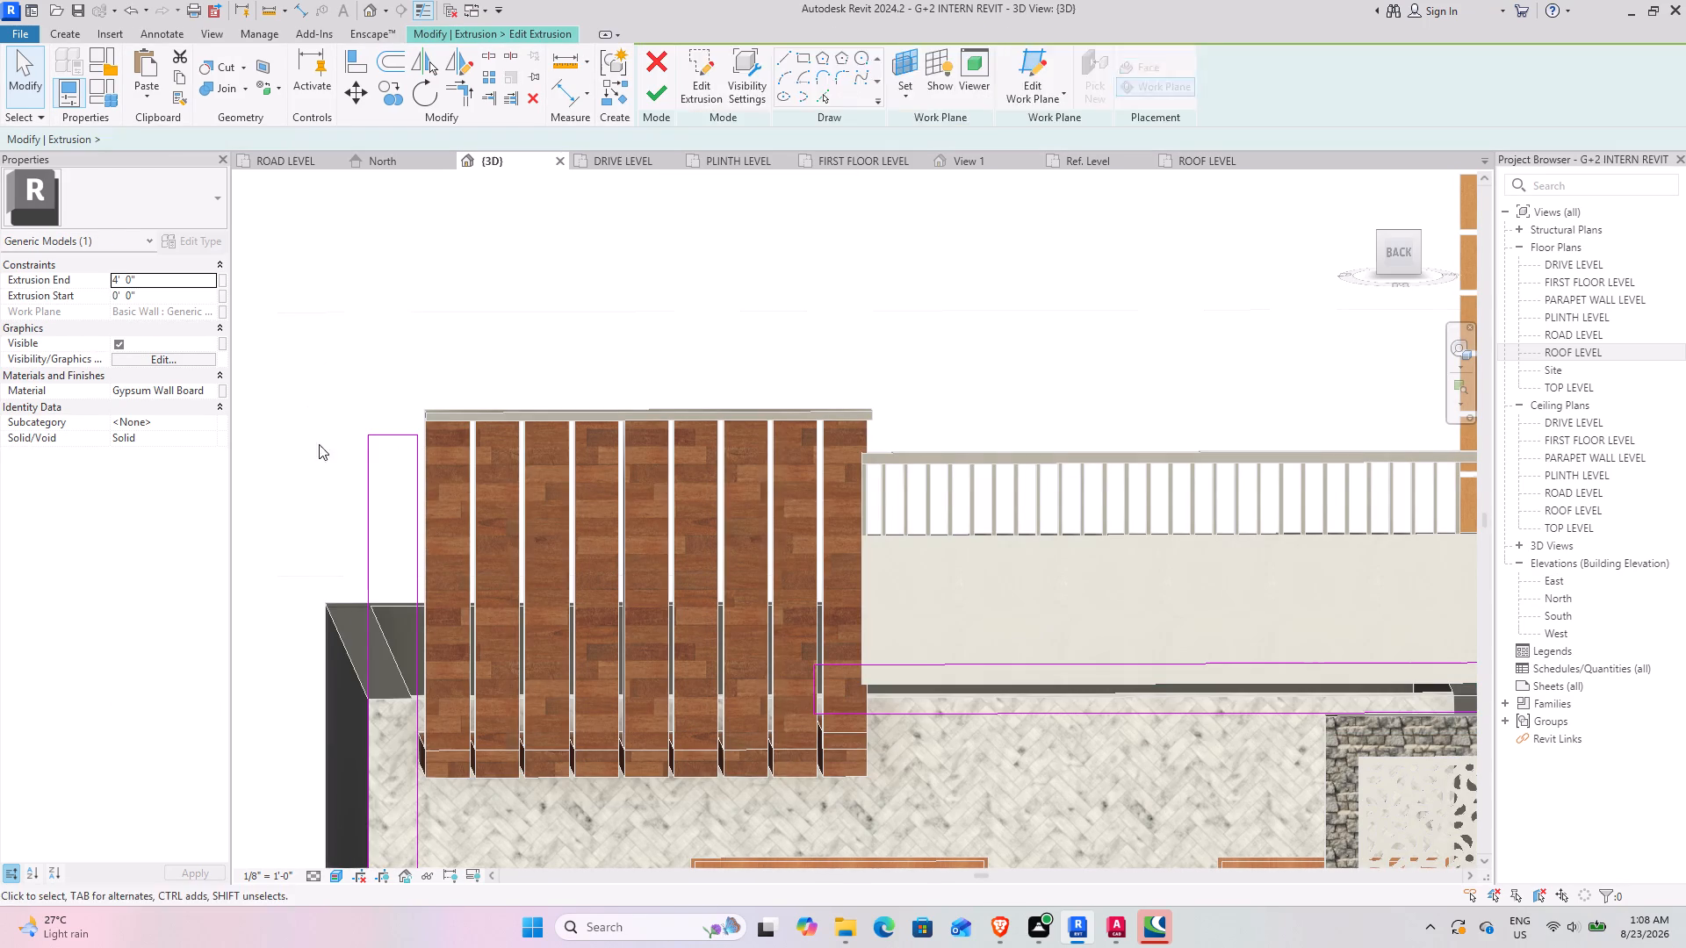
{"action": "left_click", "coordinate": [661, 63]}
{"action": "left_click_drag", "start_coordinate": [393, 438], "coordinate": [393, 431]}
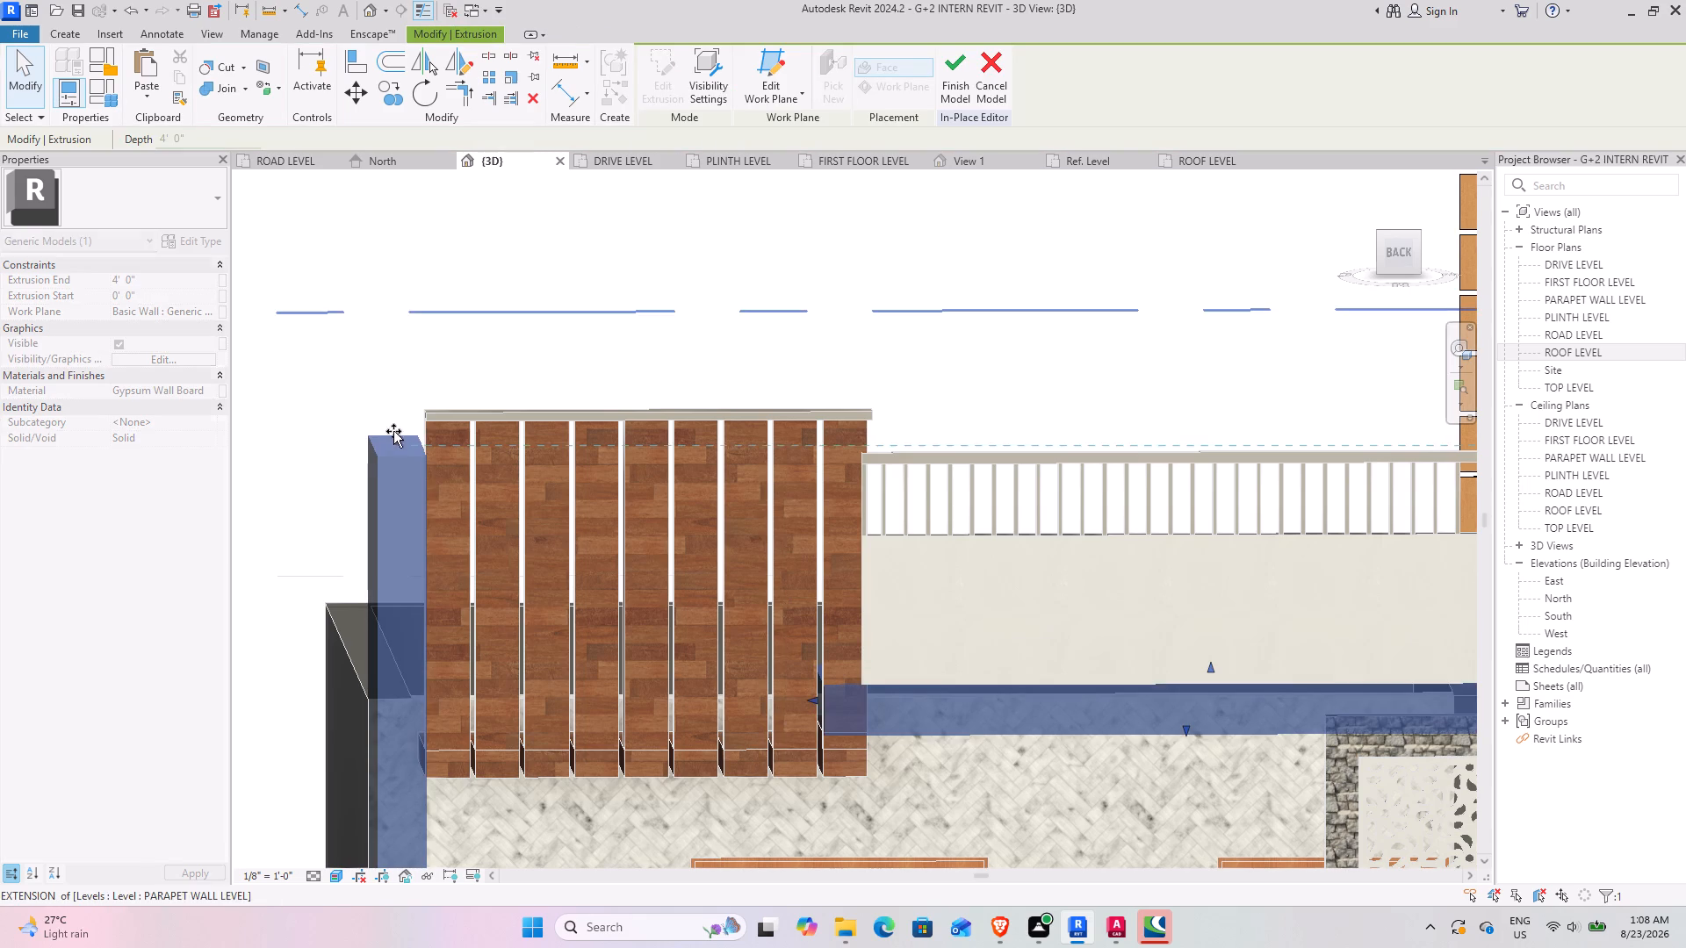
{"action": "left_click_drag", "start_coordinate": [393, 431], "coordinate": [391, 390]}
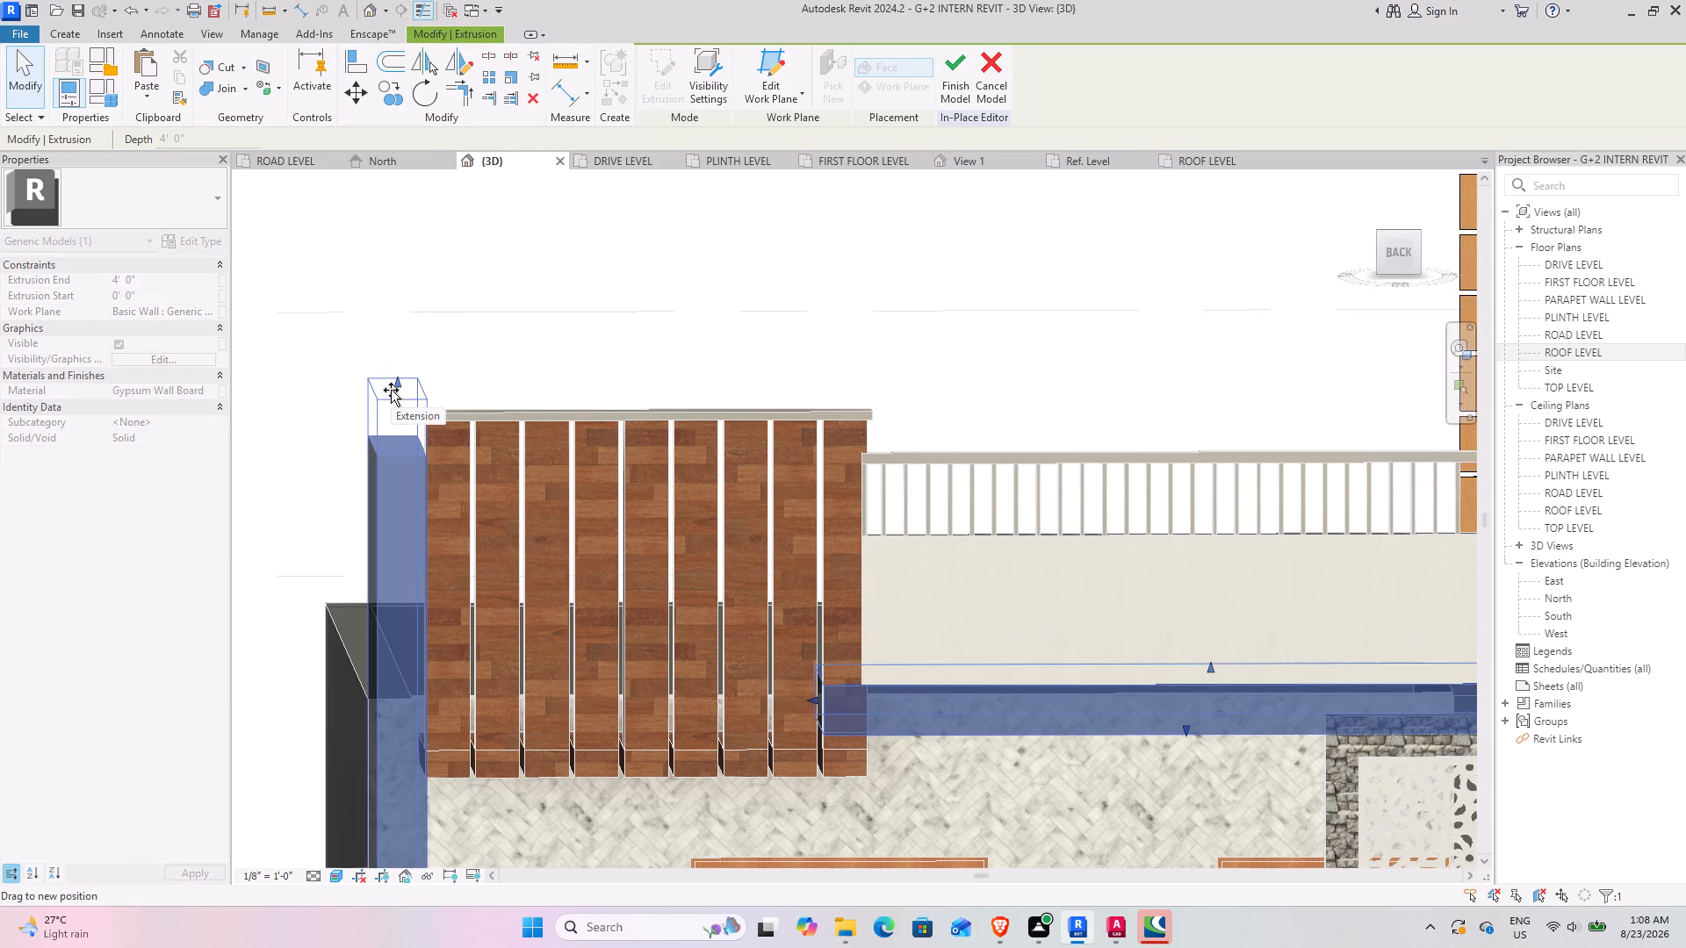
{"action": "left_click_drag", "start_coordinate": [391, 390], "coordinate": [391, 393]}
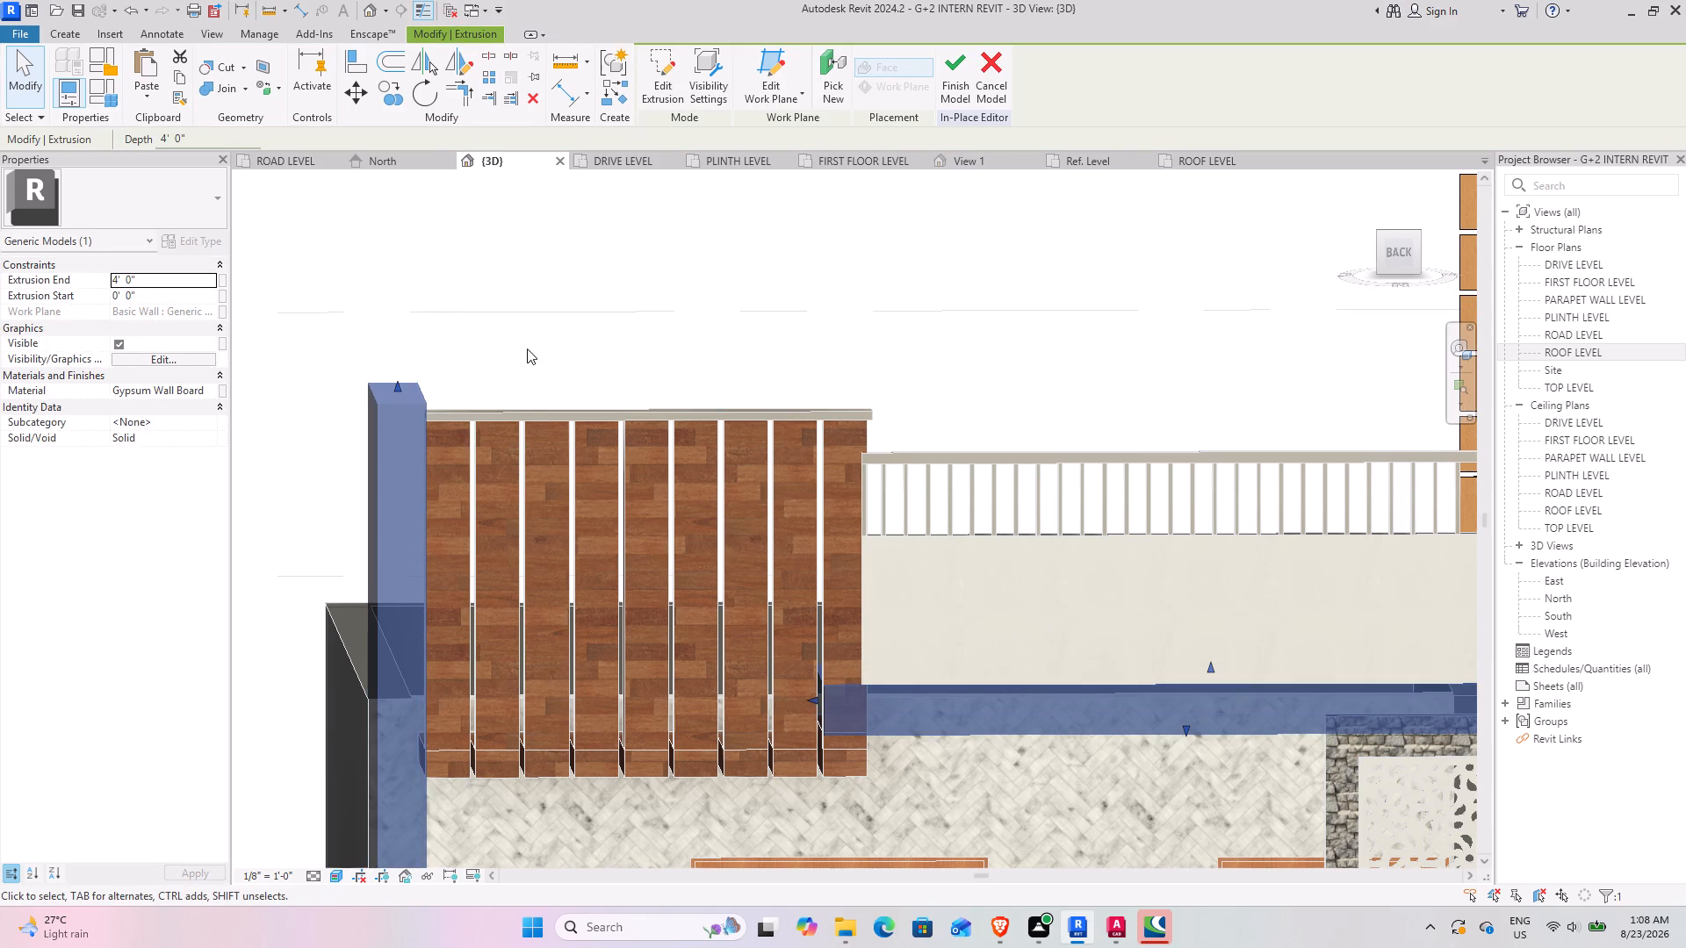
{"action": "left_click", "coordinate": [527, 348]}
Examine the raised frame end and the whole facade from several sides, including the front yard, boundary wall and gate pillars.
{"action": "middle_click_drag", "start_coordinate": [581, 557], "coordinate": [519, 530]}
{"action": "scroll", "coordinate": [529, 584], "scroll_direction": "down", "scroll_amount": 5}
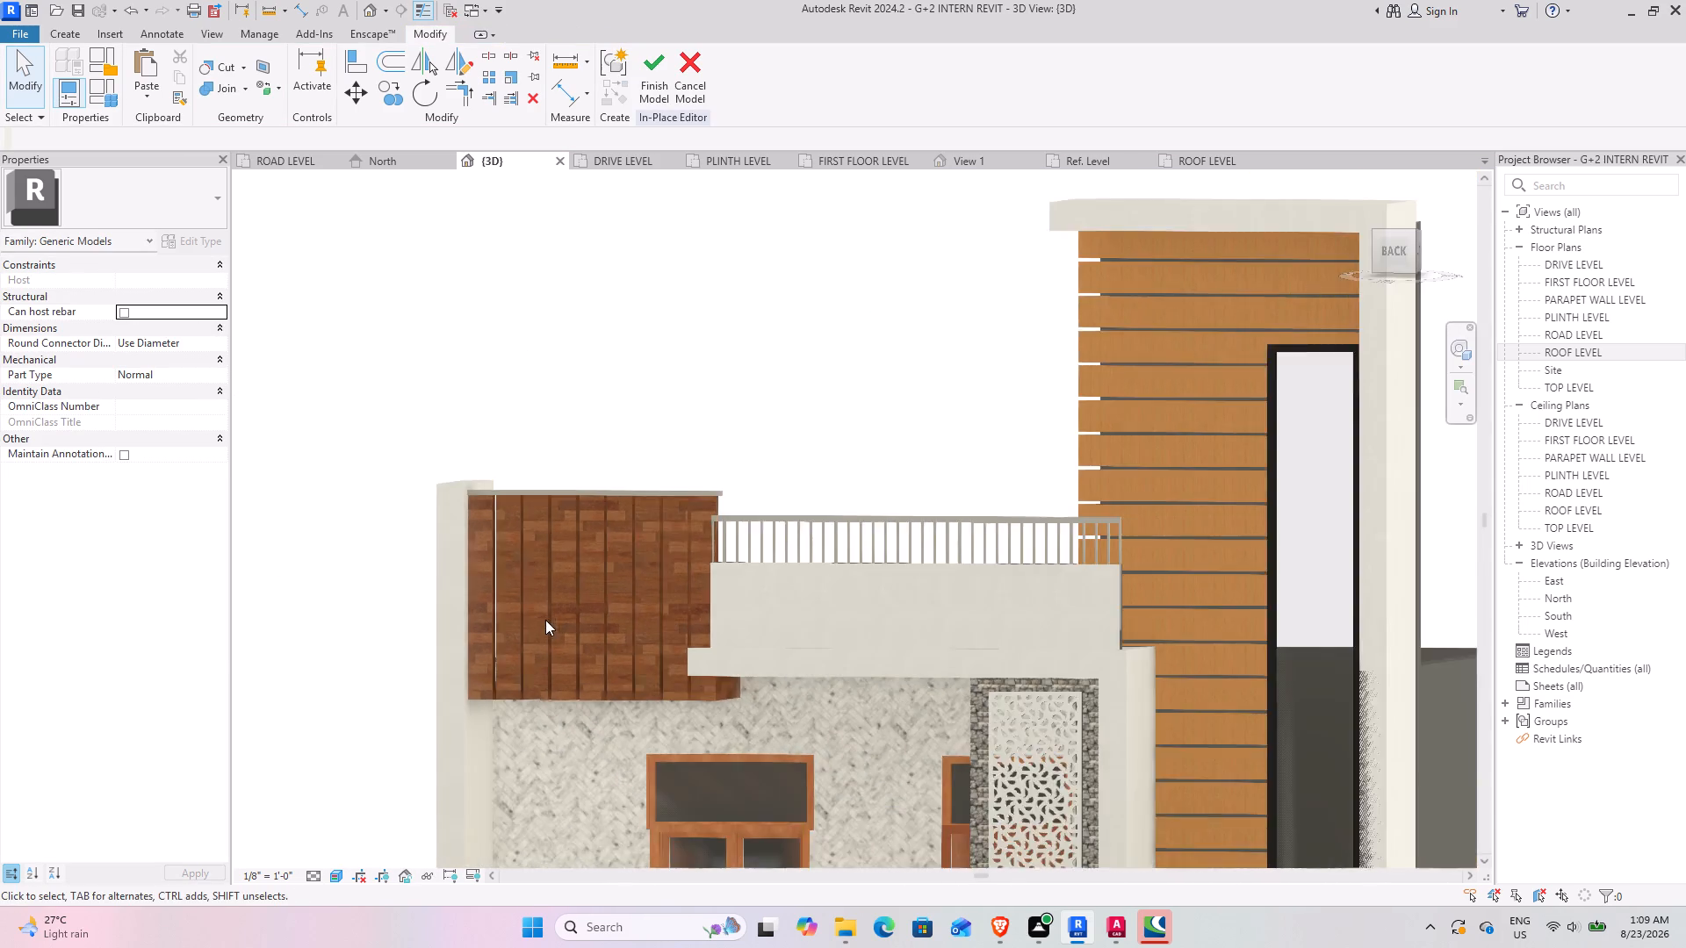
{"action": "scroll", "coordinate": [545, 620], "scroll_direction": "down", "scroll_amount": 2}
{"action": "middle_click_drag", "start_coordinate": [535, 772], "coordinate": [575, 770]}
{"action": "middle_click_drag", "start_coordinate": [579, 769], "coordinate": [664, 747]}
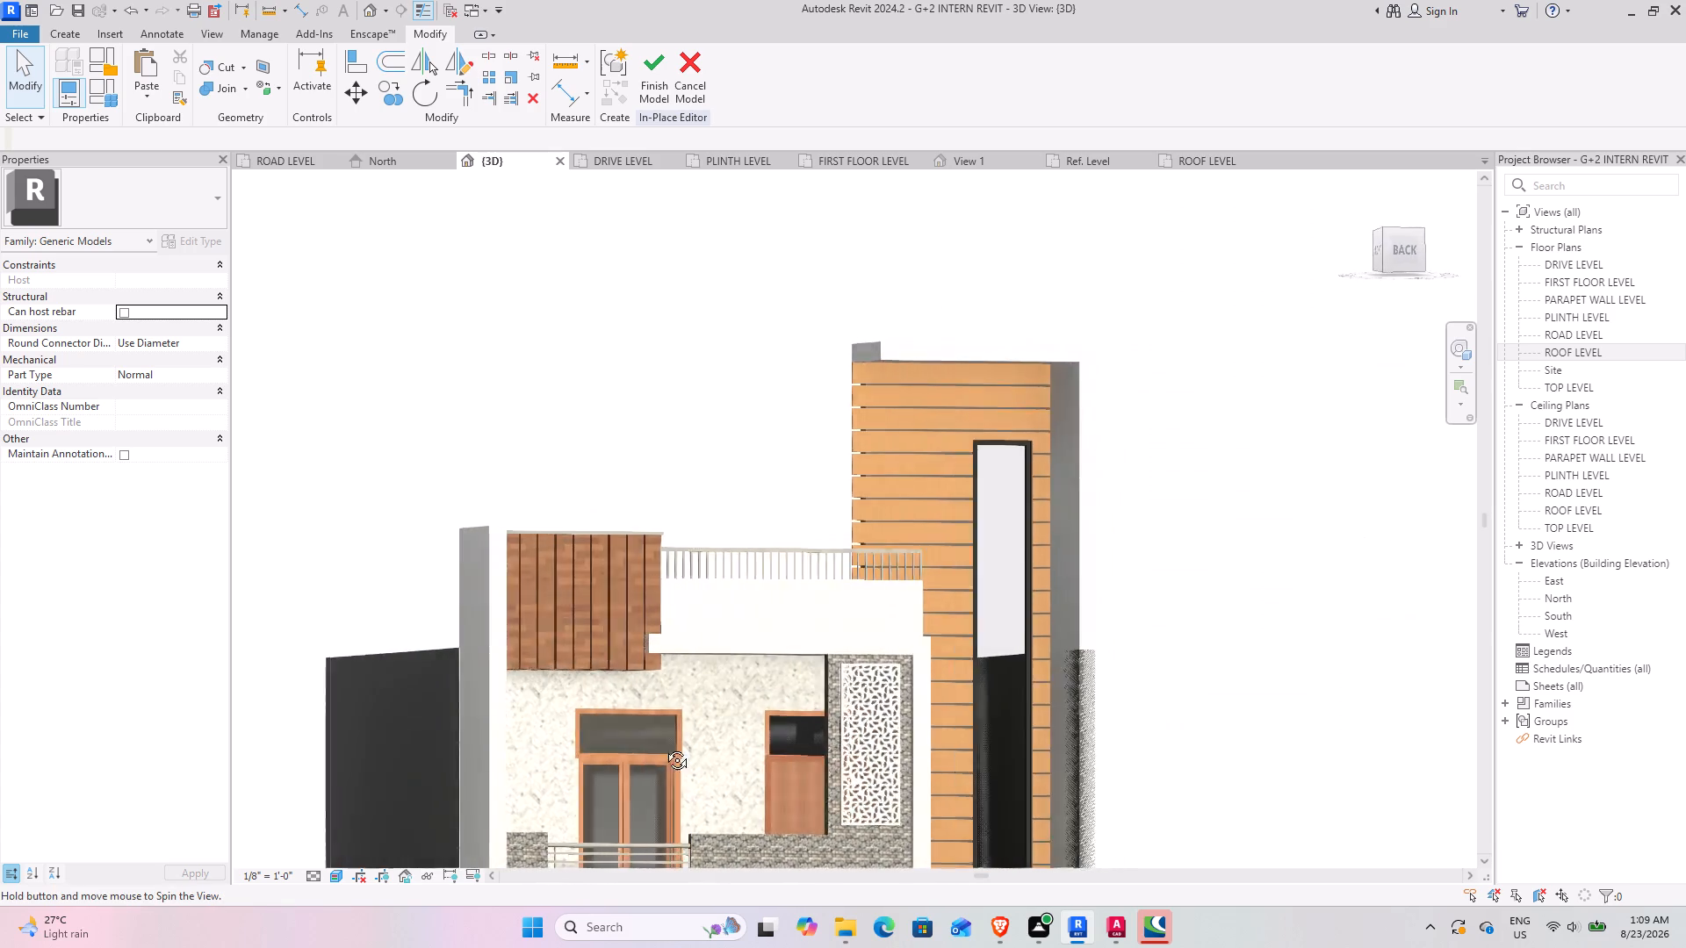
{"action": "middle_click_drag", "start_coordinate": [664, 747], "coordinate": [514, 729]}
{"action": "scroll", "coordinate": [625, 656], "scroll_direction": "down", "scroll_amount": 4}
{"action": "scroll", "coordinate": [531, 709], "scroll_direction": "up", "scroll_amount": 1}
{"action": "middle_click_drag", "start_coordinate": [531, 708], "coordinate": [581, 780]}
{"action": "middle_click_drag", "start_coordinate": [657, 750], "coordinate": [641, 580]}
{"action": "middle_click_drag", "start_coordinate": [772, 628], "coordinate": [676, 651]}
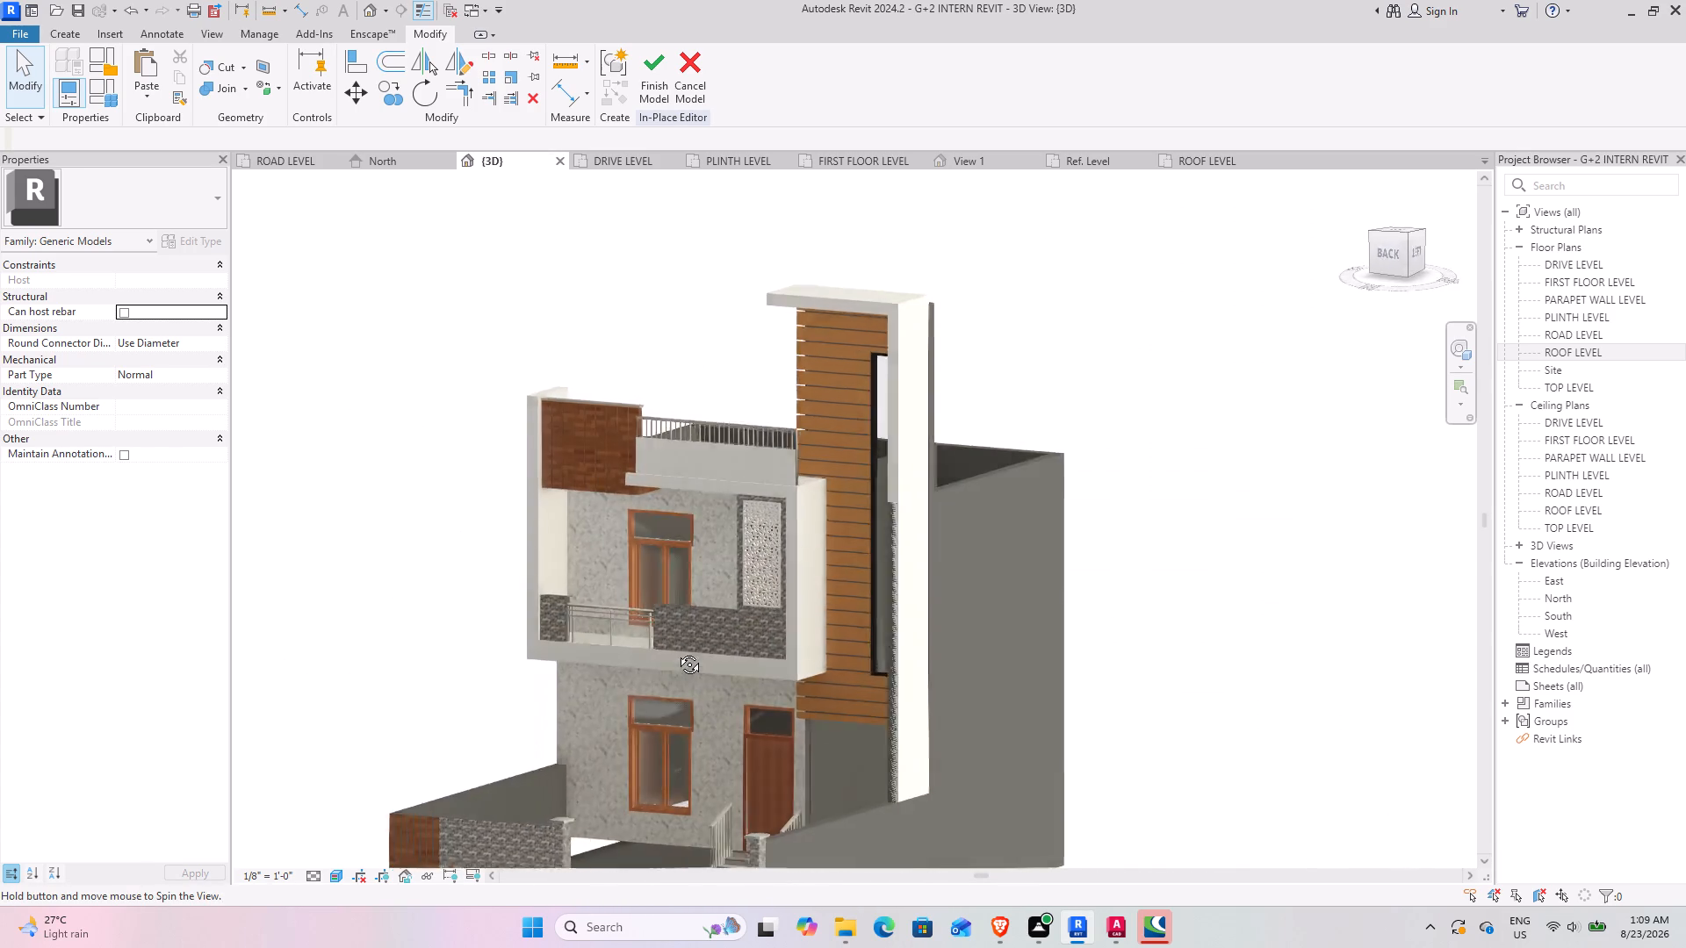
{"action": "middle_click_drag", "start_coordinate": [676, 651], "coordinate": [608, 686]}
{"action": "middle_click_drag", "start_coordinate": [619, 685], "coordinate": [477, 709], "text": "shift"}
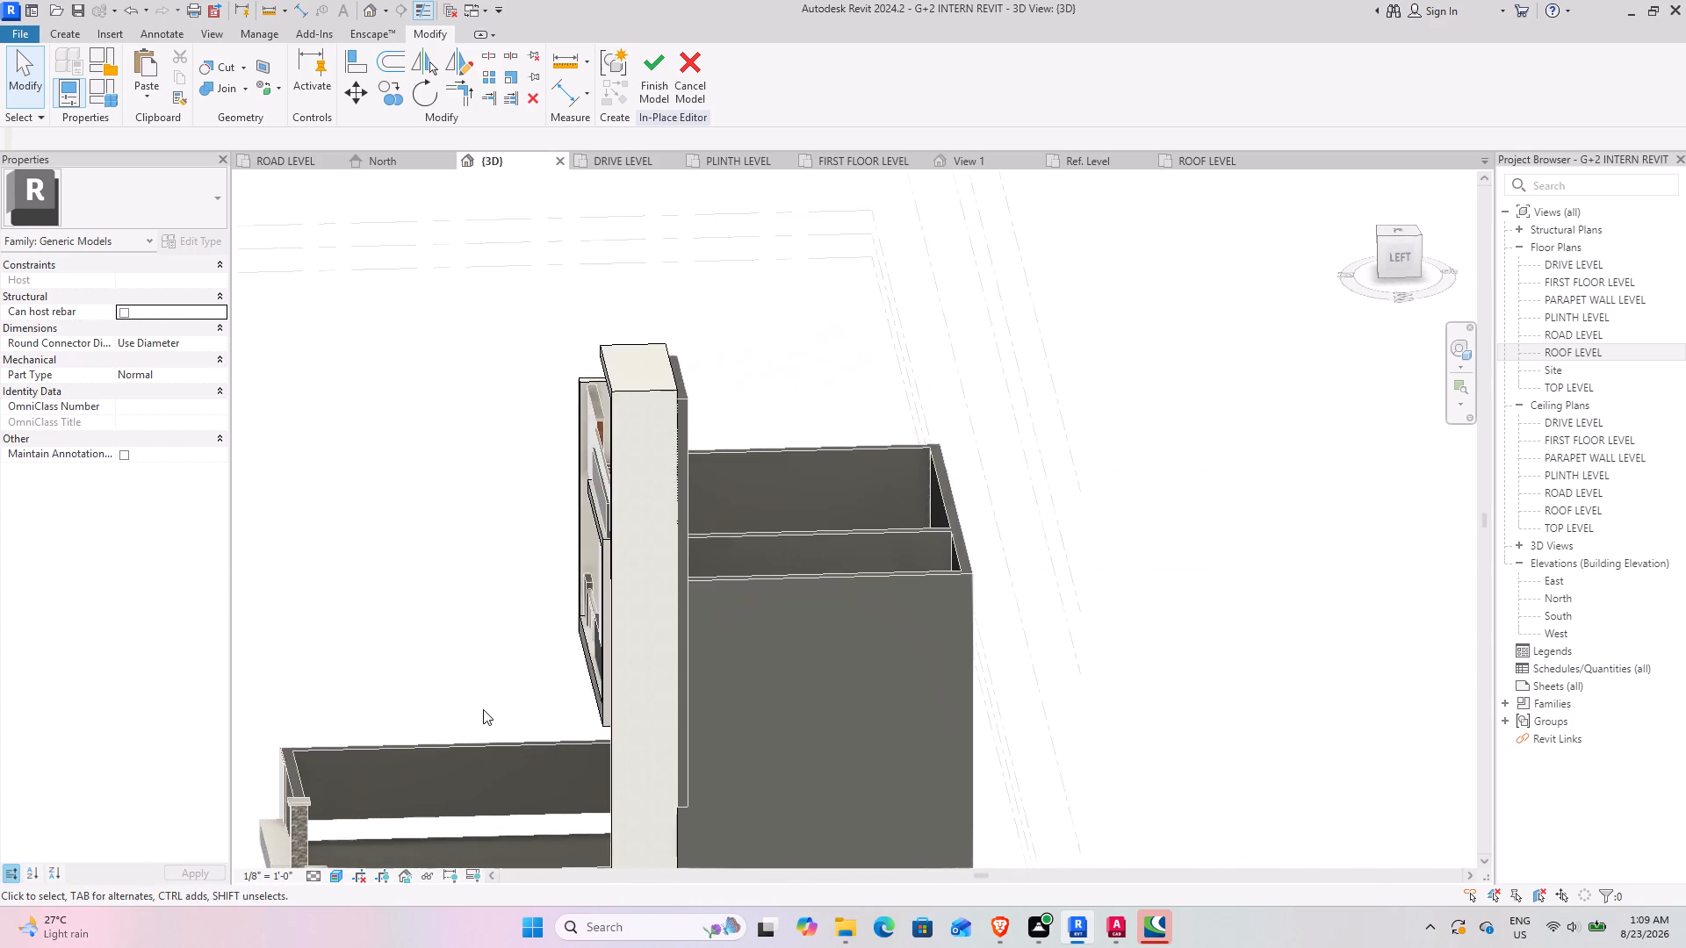
{"action": "scroll", "coordinate": [493, 702], "scroll_direction": "down", "scroll_amount": 2}
{"action": "middle_click_drag", "start_coordinate": [631, 628], "coordinate": [889, 522], "text": "shift"}
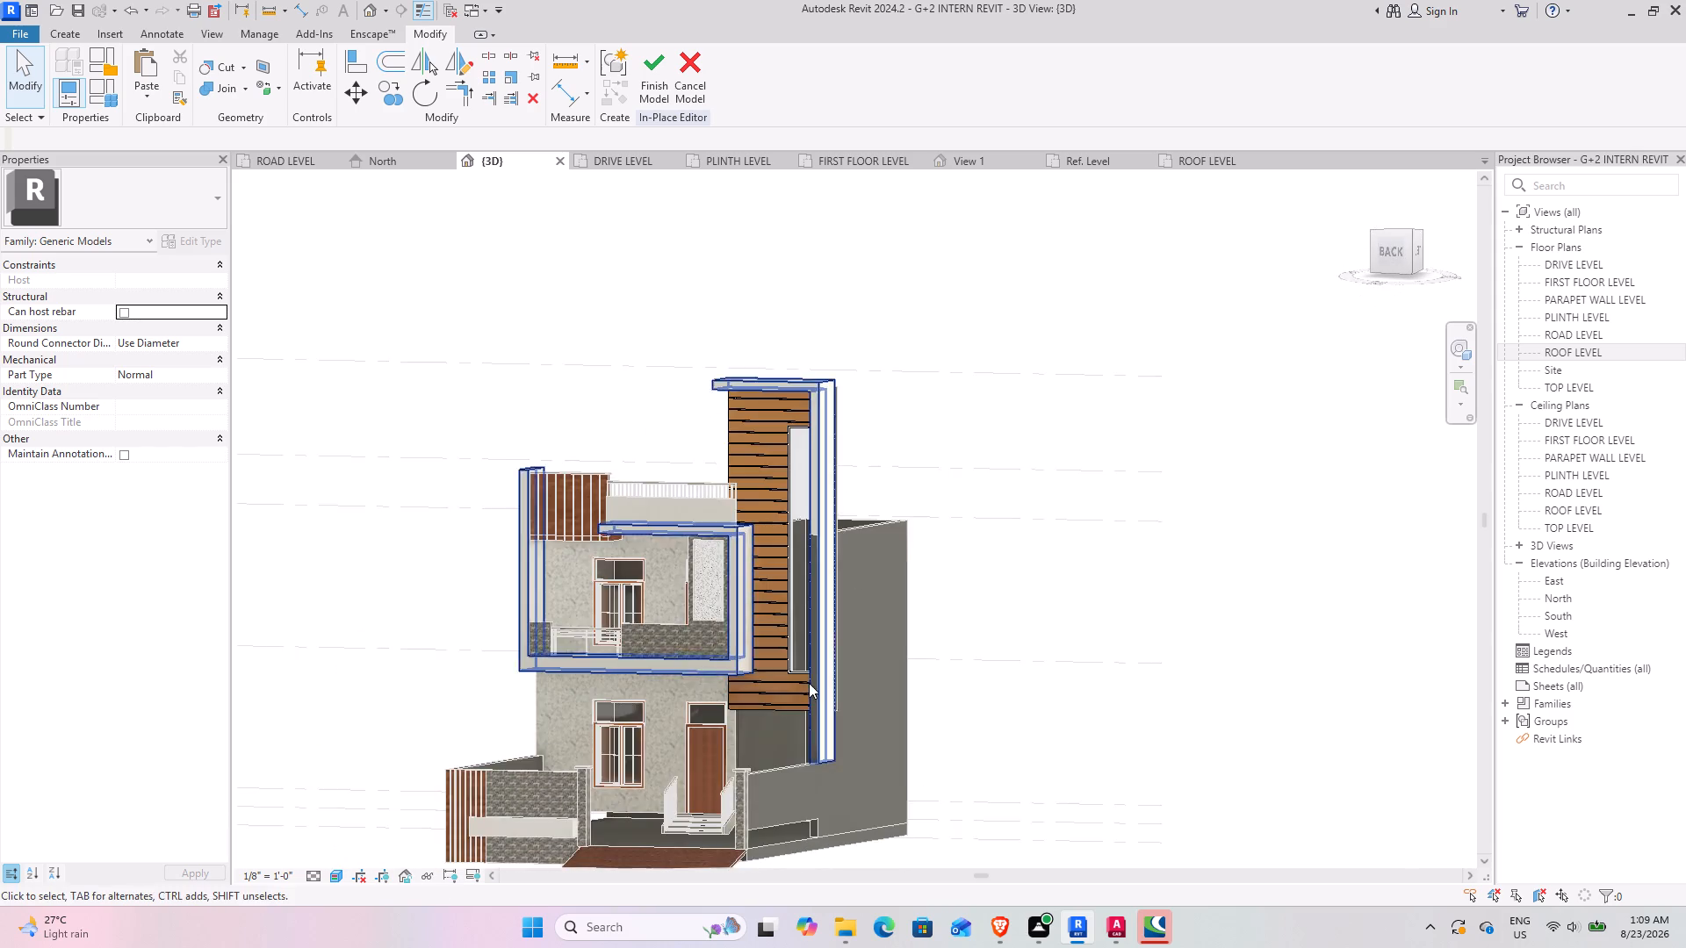
{"action": "middle_click_drag", "start_coordinate": [809, 683], "coordinate": [849, 766]}
{"action": "middle_click_drag", "start_coordinate": [862, 749], "coordinate": [916, 664]}
{"action": "middle_click_drag", "start_coordinate": [938, 655], "coordinate": [971, 595], "text": "shift"}
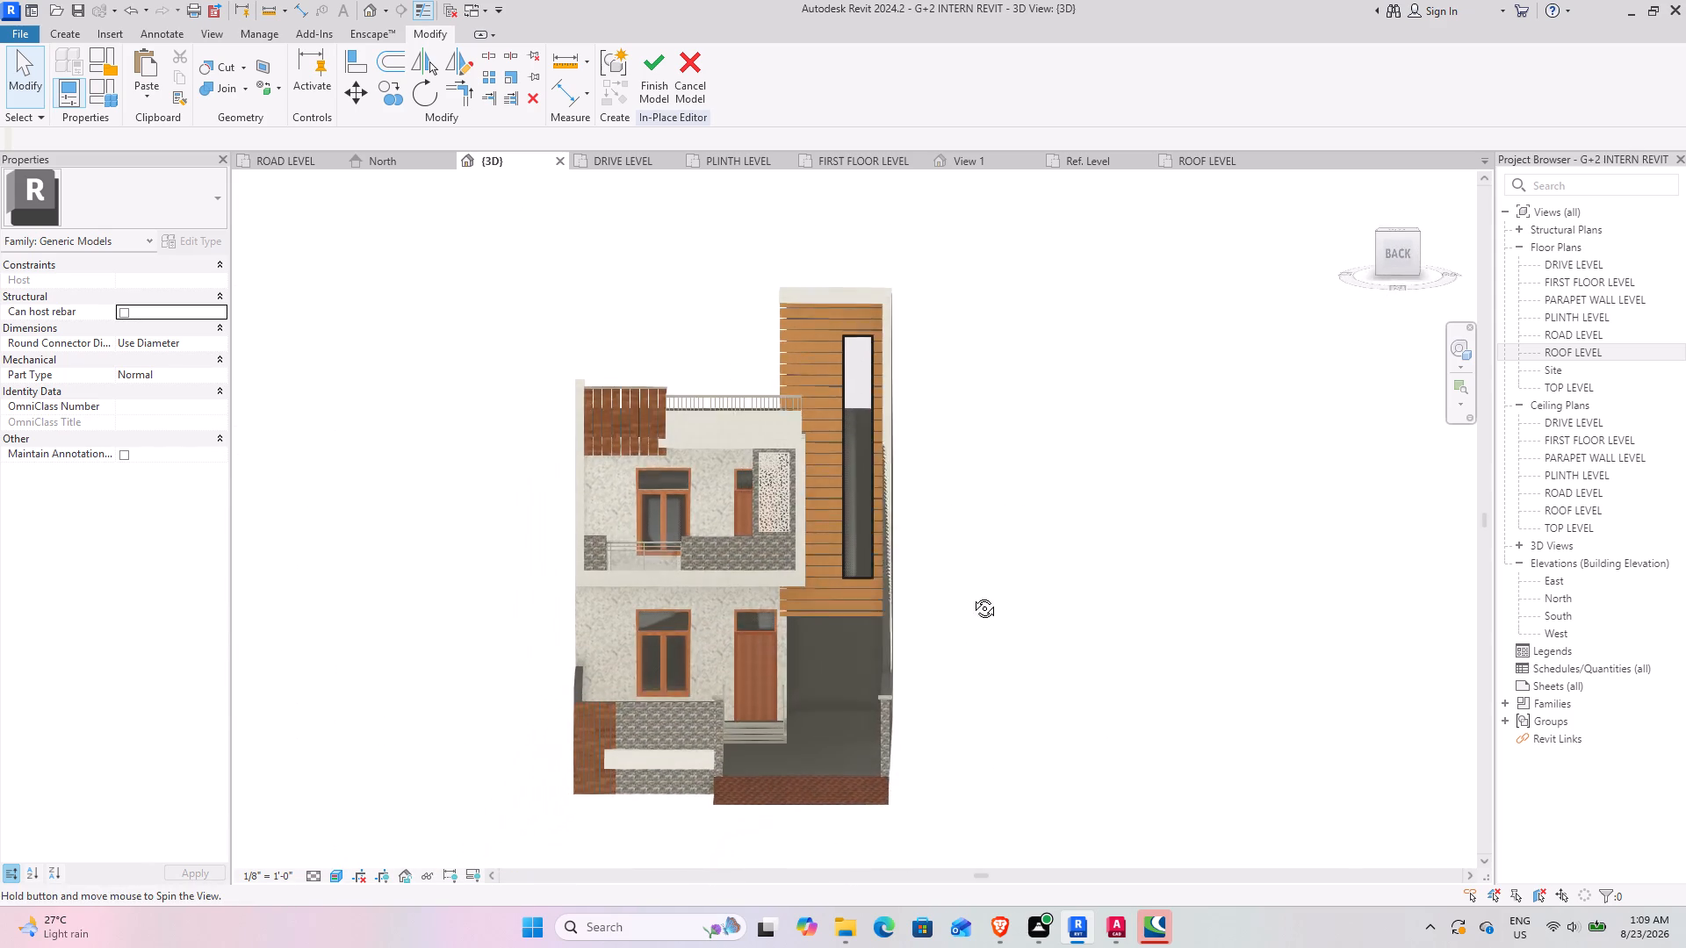
{"action": "middle_click_drag", "start_coordinate": [971, 595], "coordinate": [971, 589], "text": "shift"}
{"action": "middle_click_drag", "start_coordinate": [849, 742], "coordinate": [795, 832], "text": "shift"}
{"action": "scroll", "coordinate": [643, 765], "scroll_direction": "up", "scroll_amount": 3}
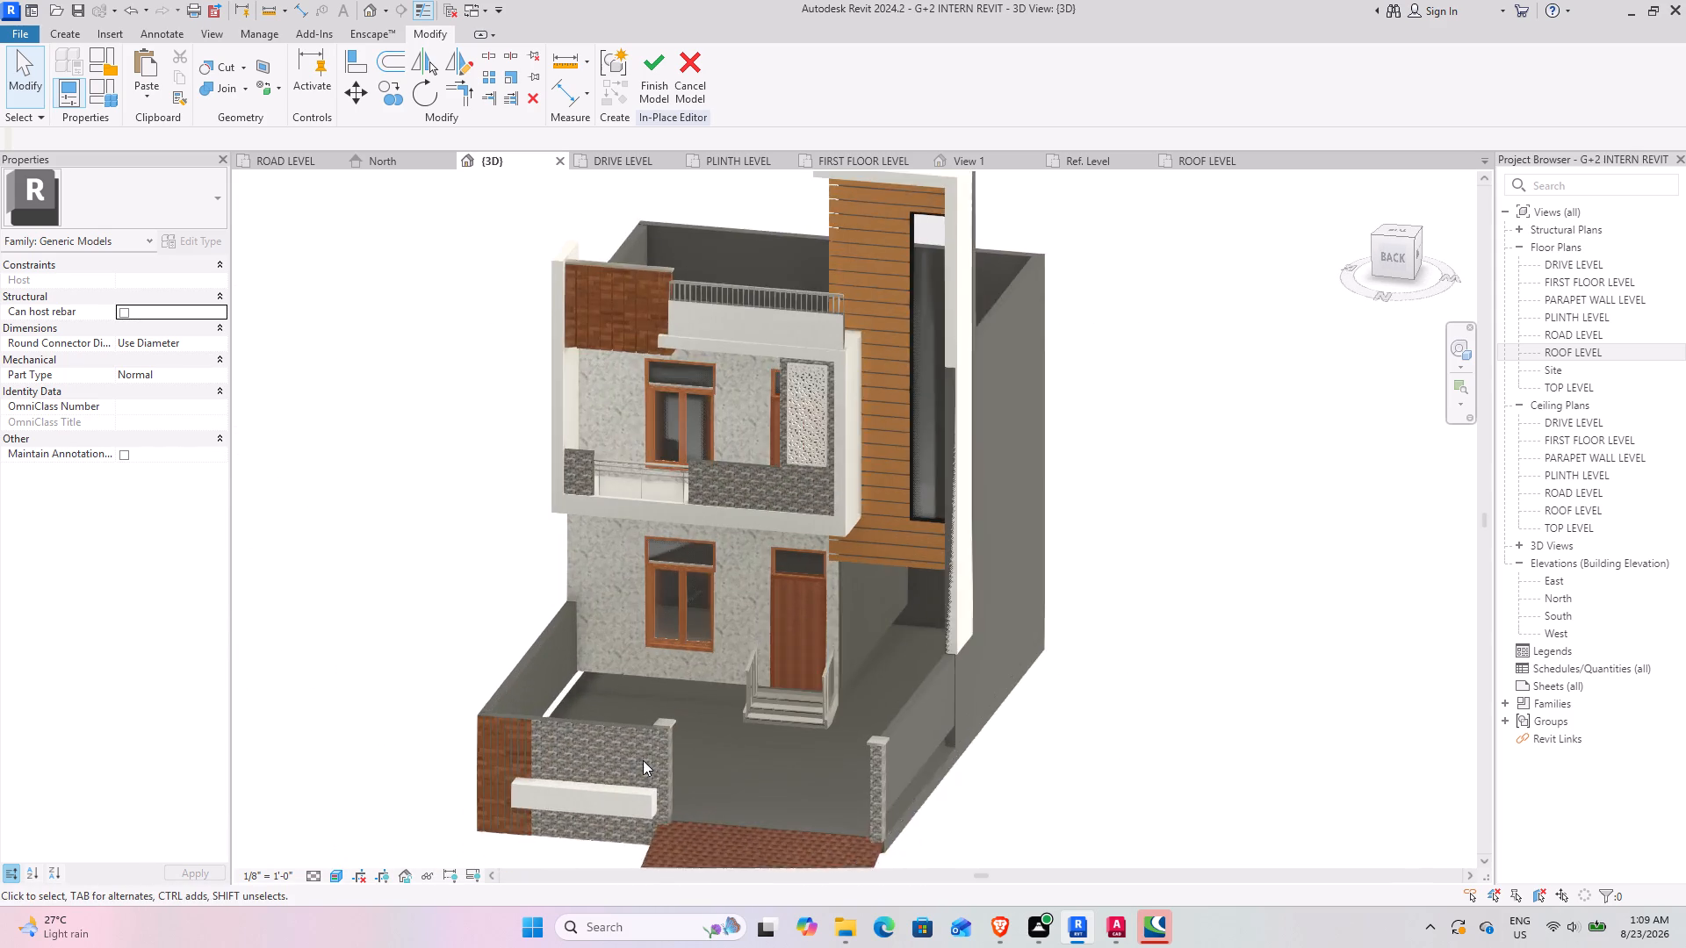
{"action": "scroll", "coordinate": [643, 760], "scroll_direction": "up", "scroll_amount": 2}
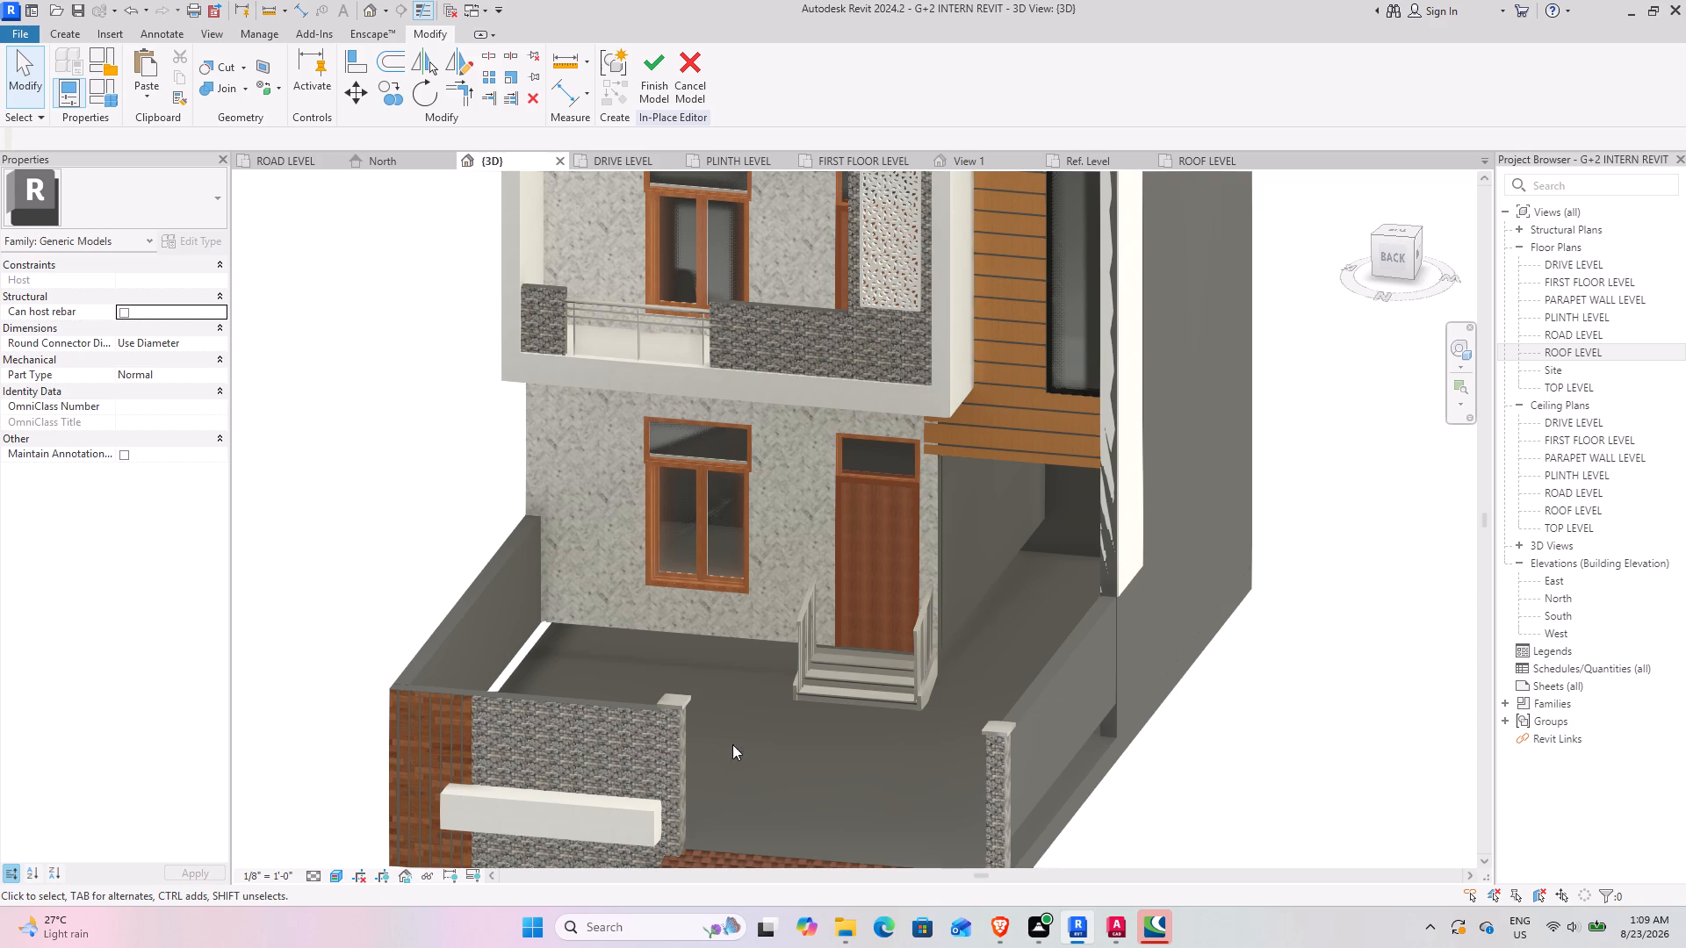
{"action": "scroll", "coordinate": [396, 683], "scroll_direction": "up", "scroll_amount": 3}
{"action": "scroll", "coordinate": [478, 760], "scroll_direction": "up", "scroll_amount": 2}
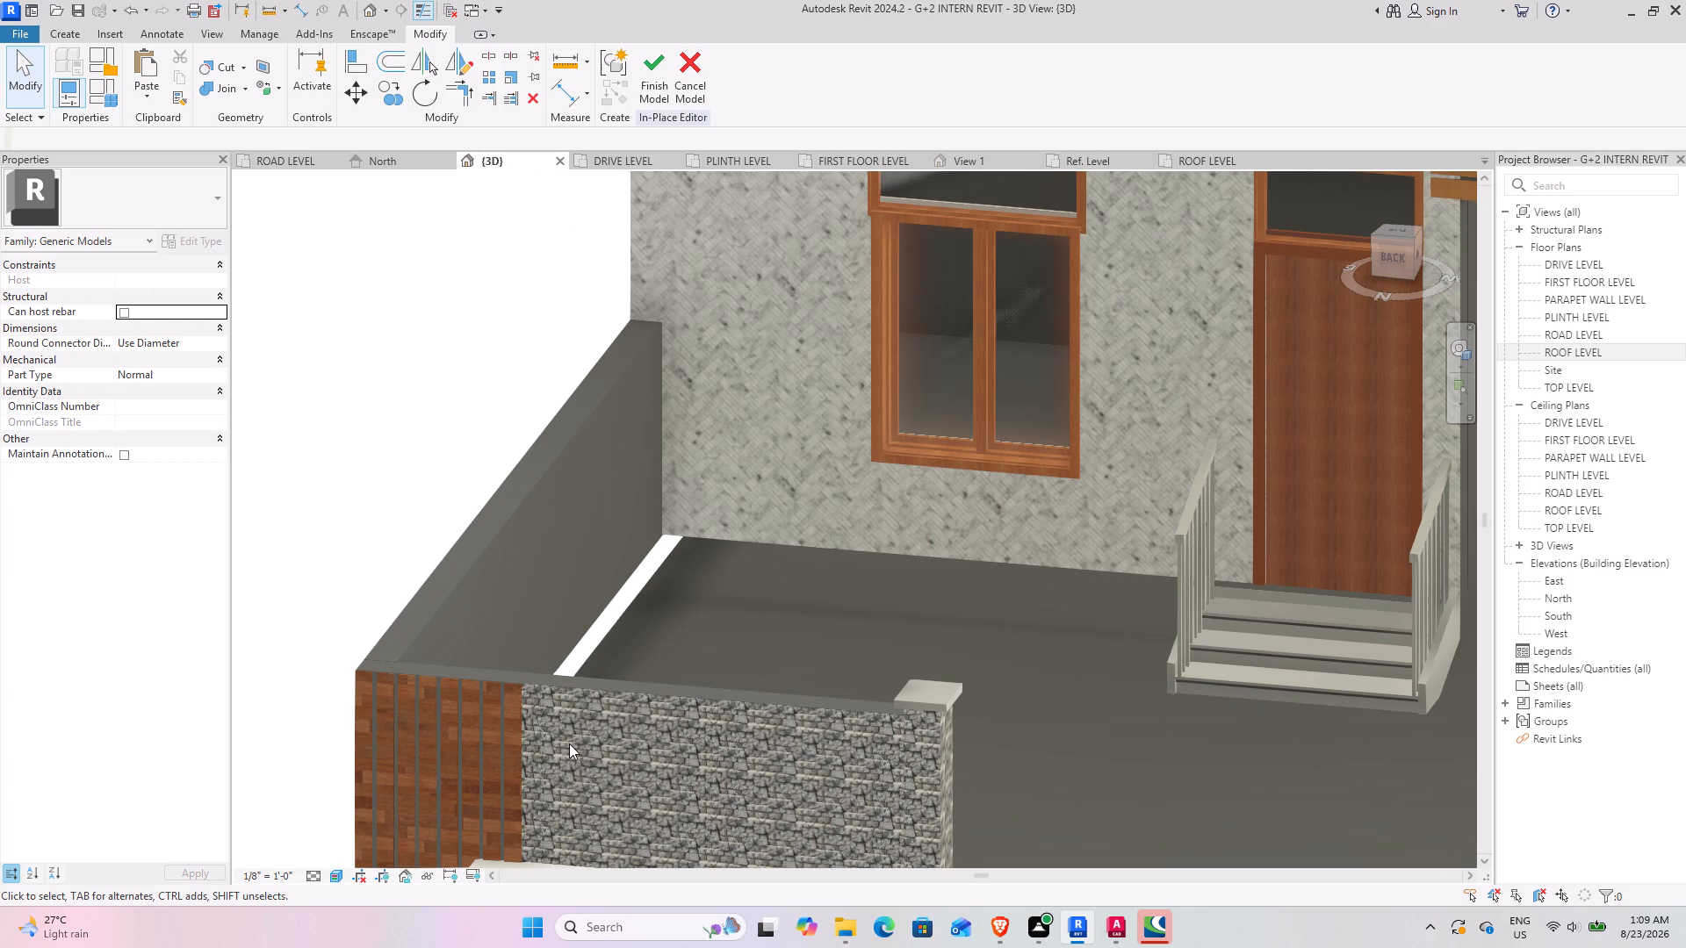
{"action": "scroll", "coordinate": [931, 374], "scroll_direction": "down", "scroll_amount": 4}
{"action": "middle_click_drag", "start_coordinate": [944, 330], "coordinate": [854, 491]}
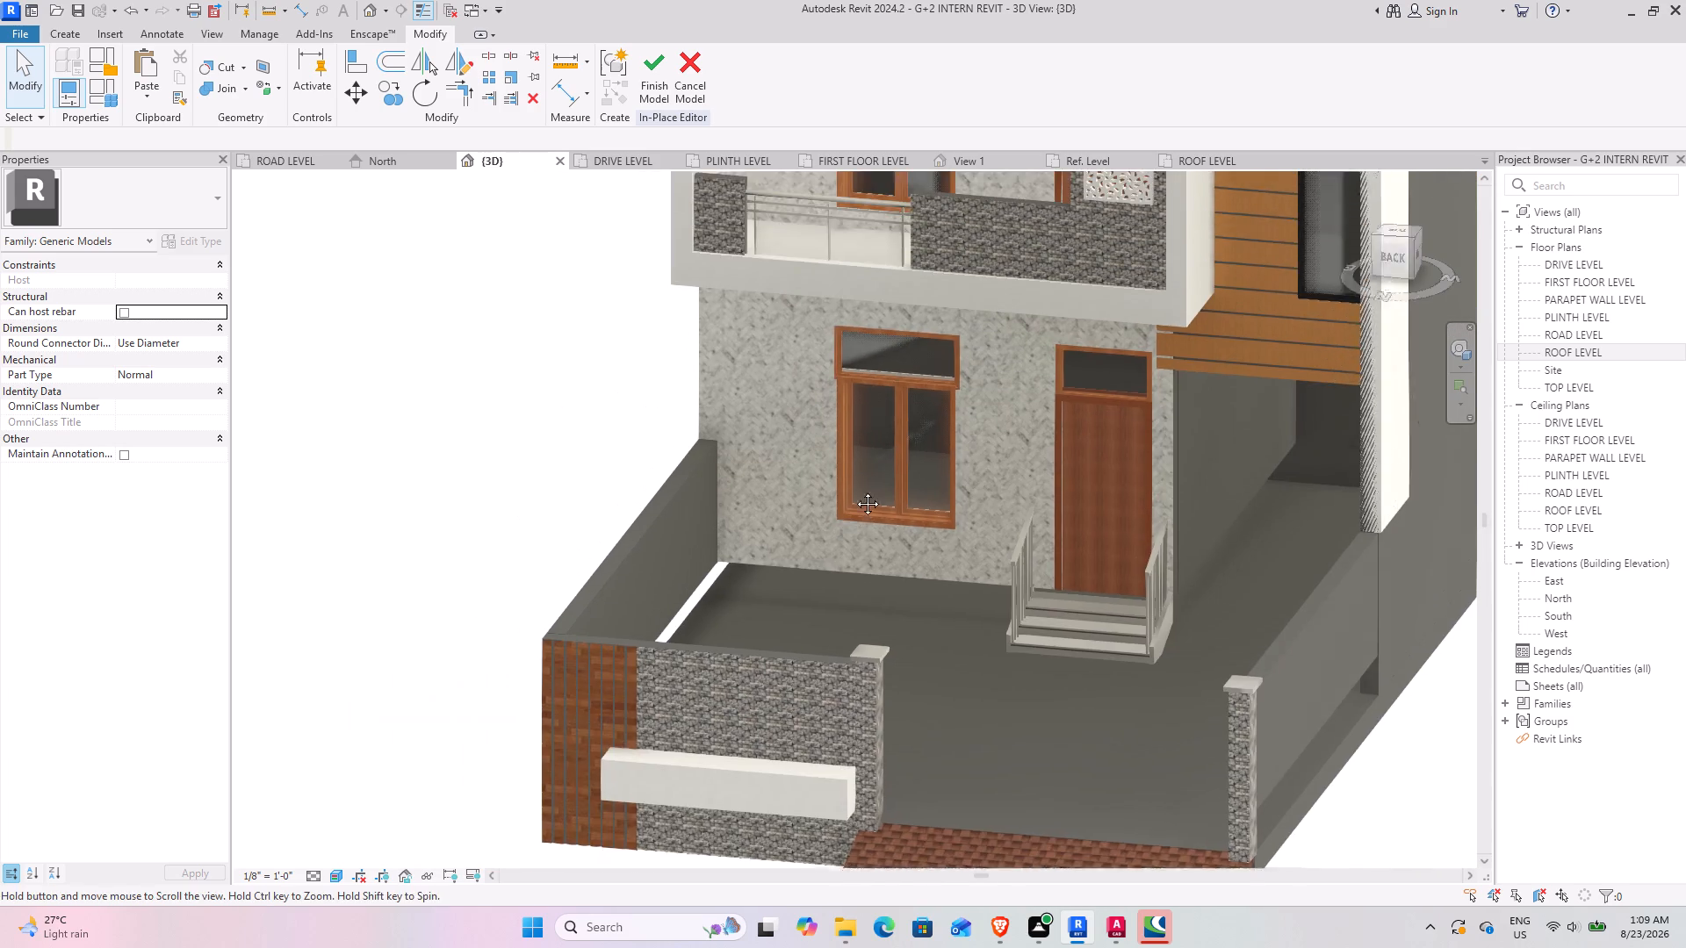
{"action": "middle_click_drag", "start_coordinate": [854, 491], "coordinate": [839, 535]}
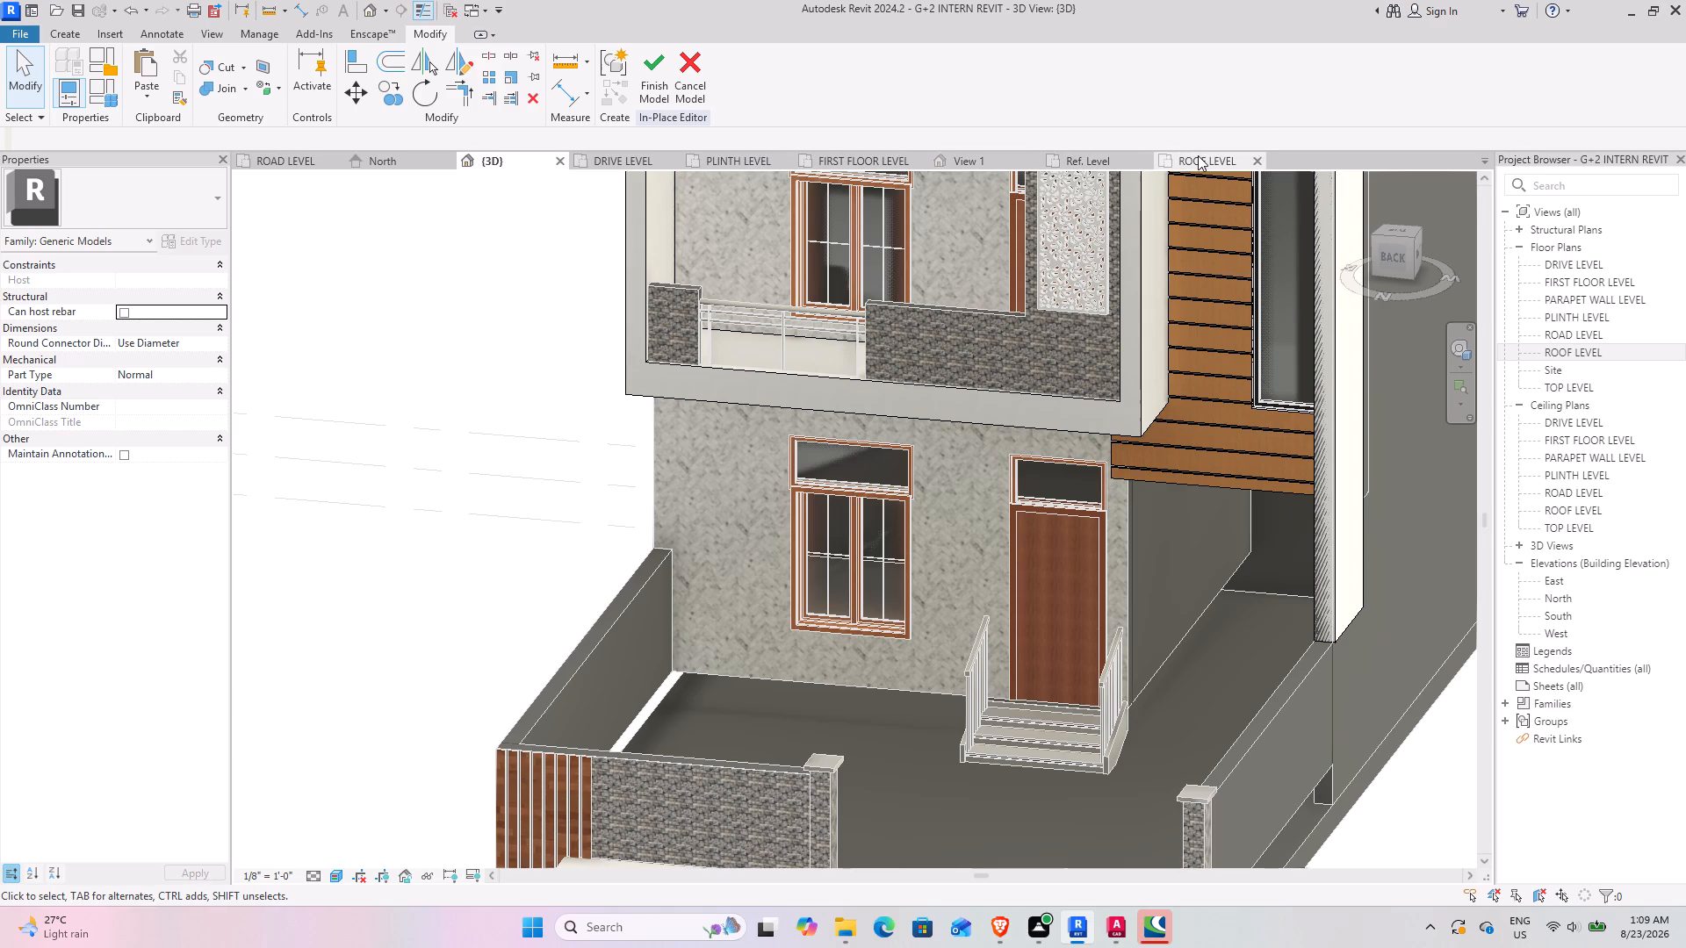
Finish the in-place model of the facade frame.
{"action": "left_click", "coordinate": [660, 59]}
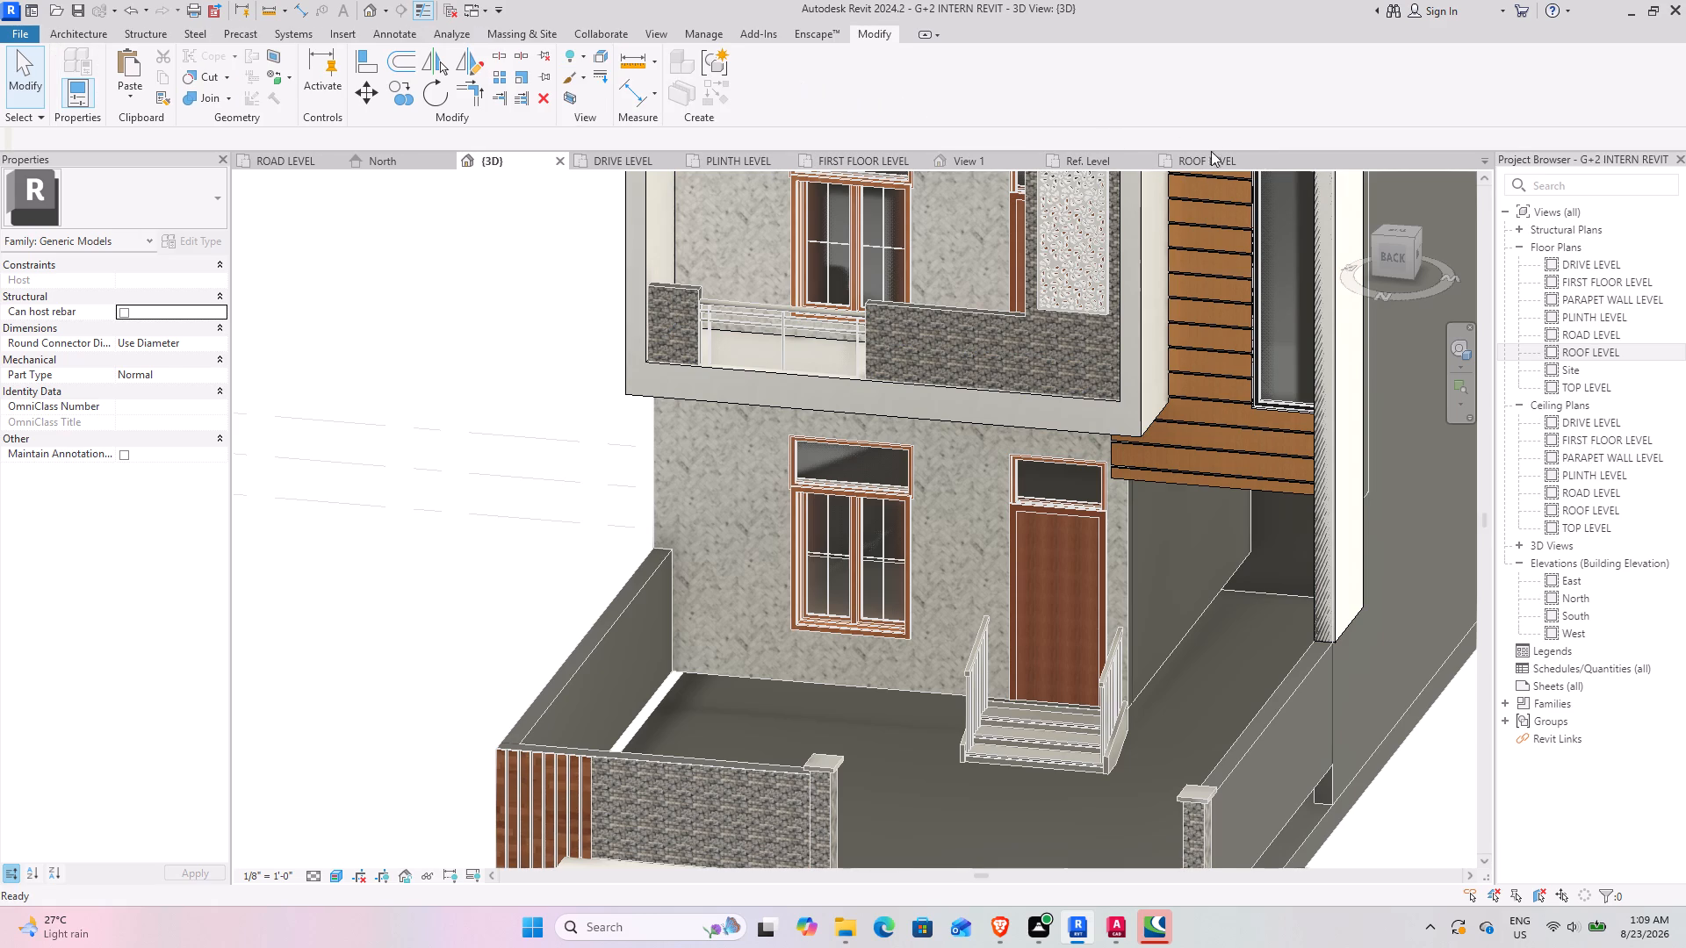
In the ROOF LEVEL plan, start placing a component and open the library's Lighting > Architectural > External folder for loading a family.
{"action": "left_click", "coordinate": [1182, 166]}
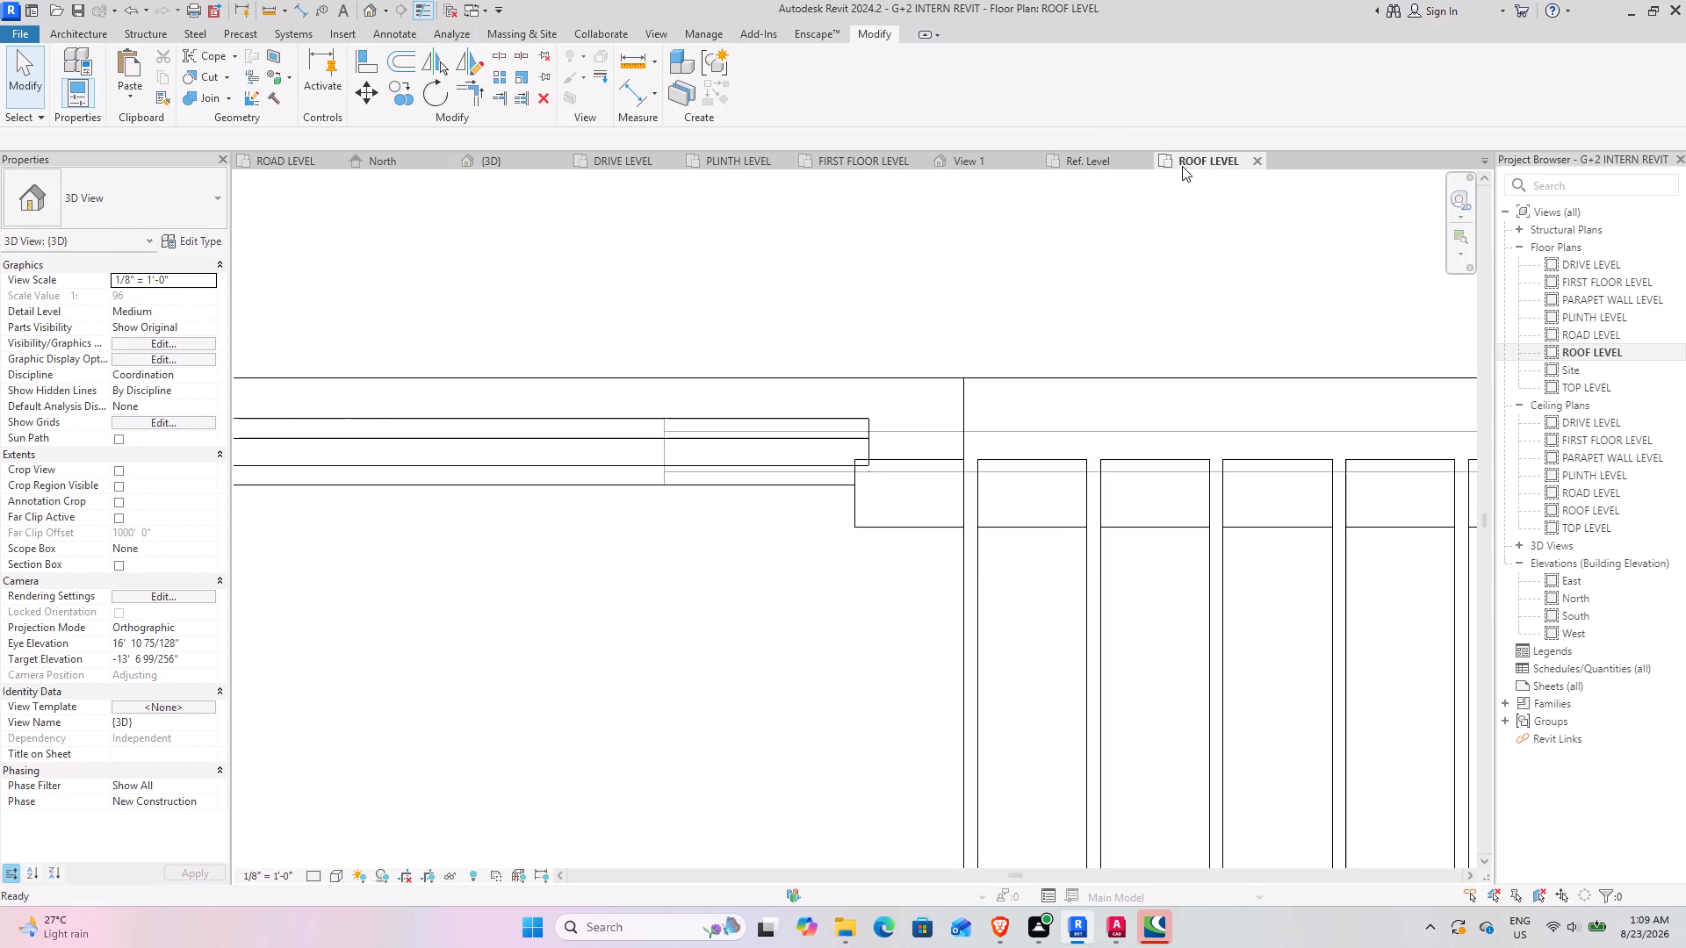
{"action": "scroll", "coordinate": [789, 530], "scroll_direction": "down", "scroll_amount": 8}
{"action": "middle_click_drag", "start_coordinate": [649, 574], "coordinate": [910, 566]}
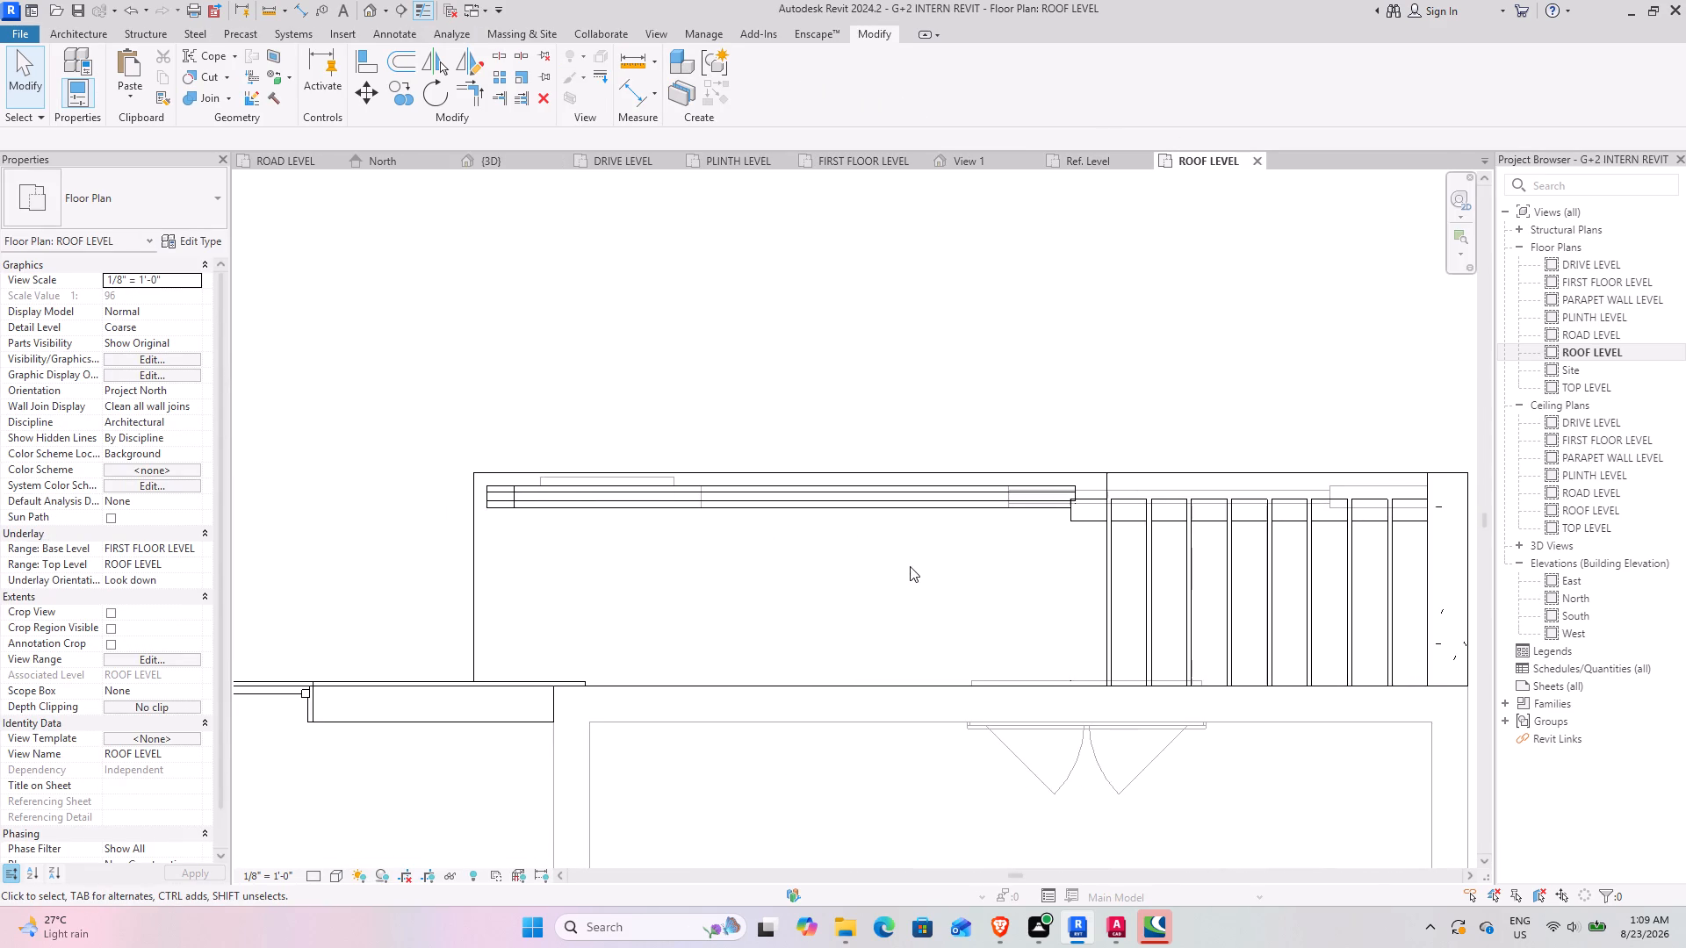
{"action": "left_click", "coordinate": [85, 35]}
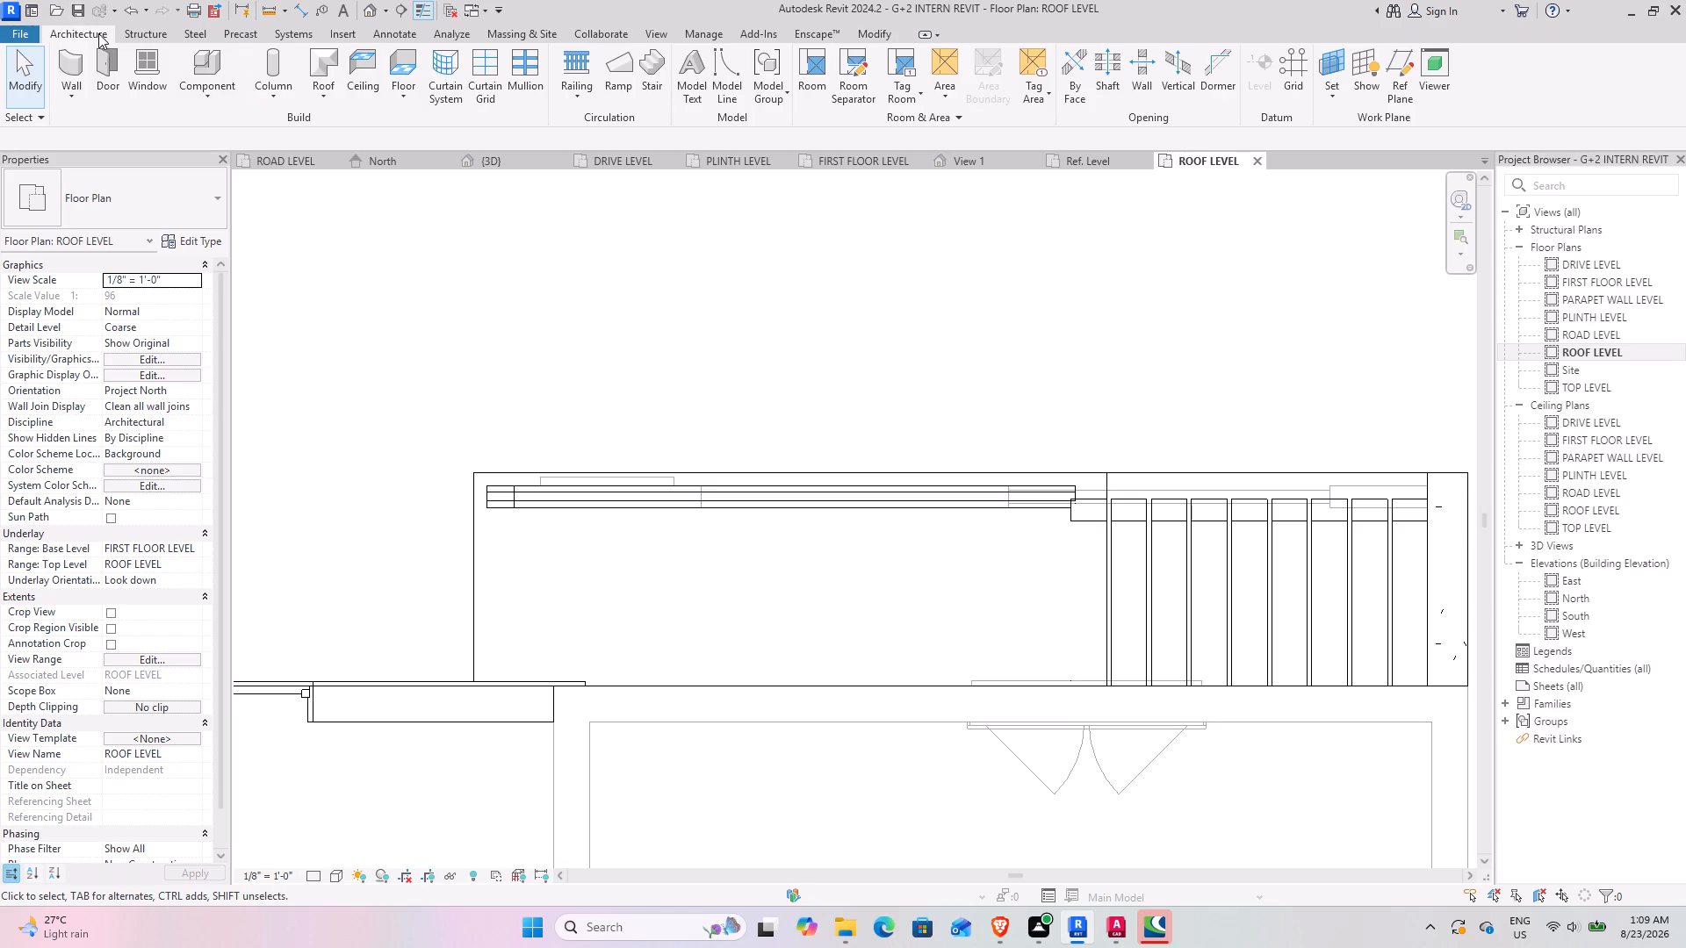
{"action": "left_click", "coordinate": [197, 90]}
{"action": "left_click", "coordinate": [204, 41]}
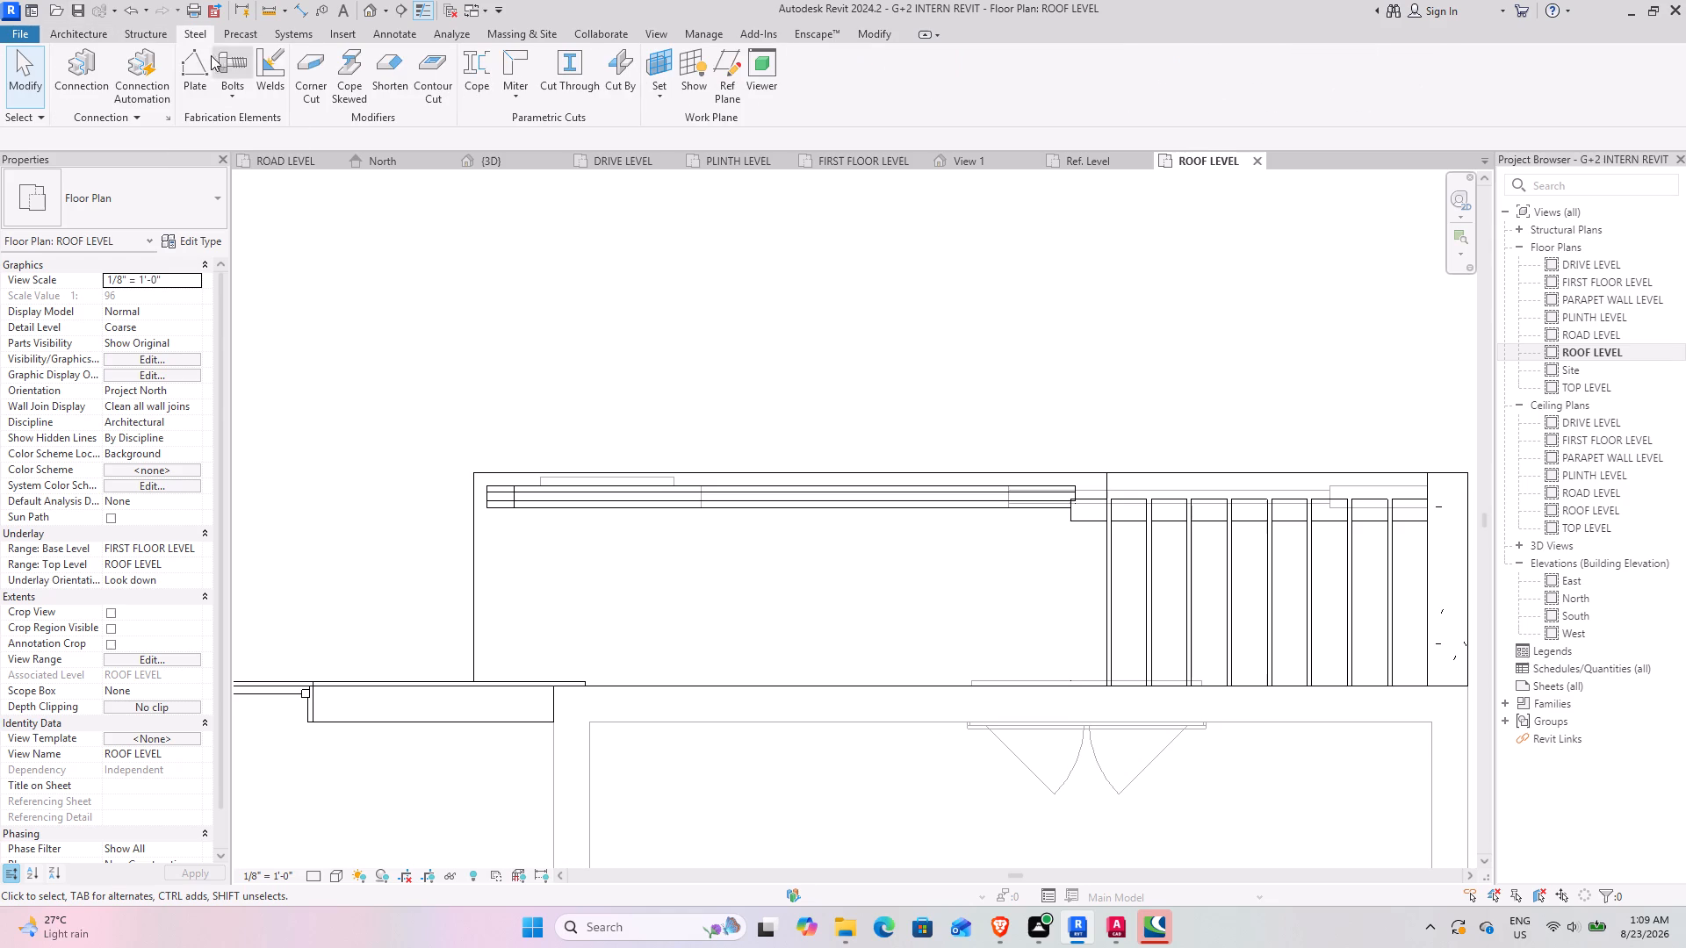
{"action": "left_click", "coordinate": [99, 24]}
{"action": "left_click", "coordinate": [91, 31]}
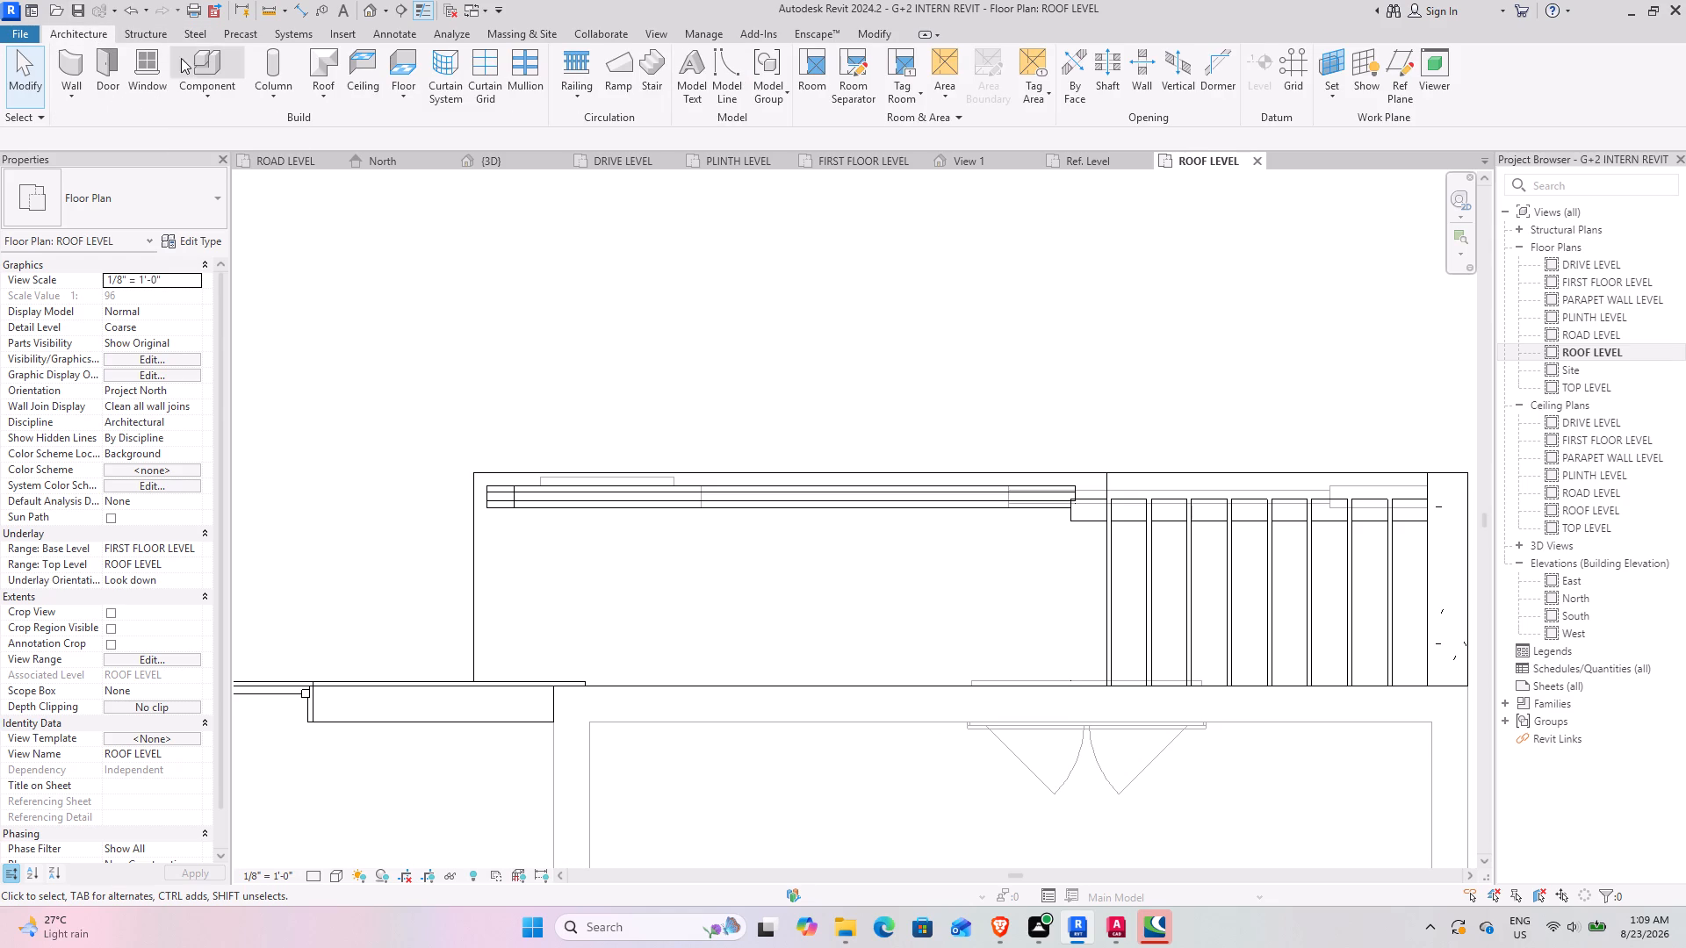
{"action": "left_click", "coordinate": [202, 64]}
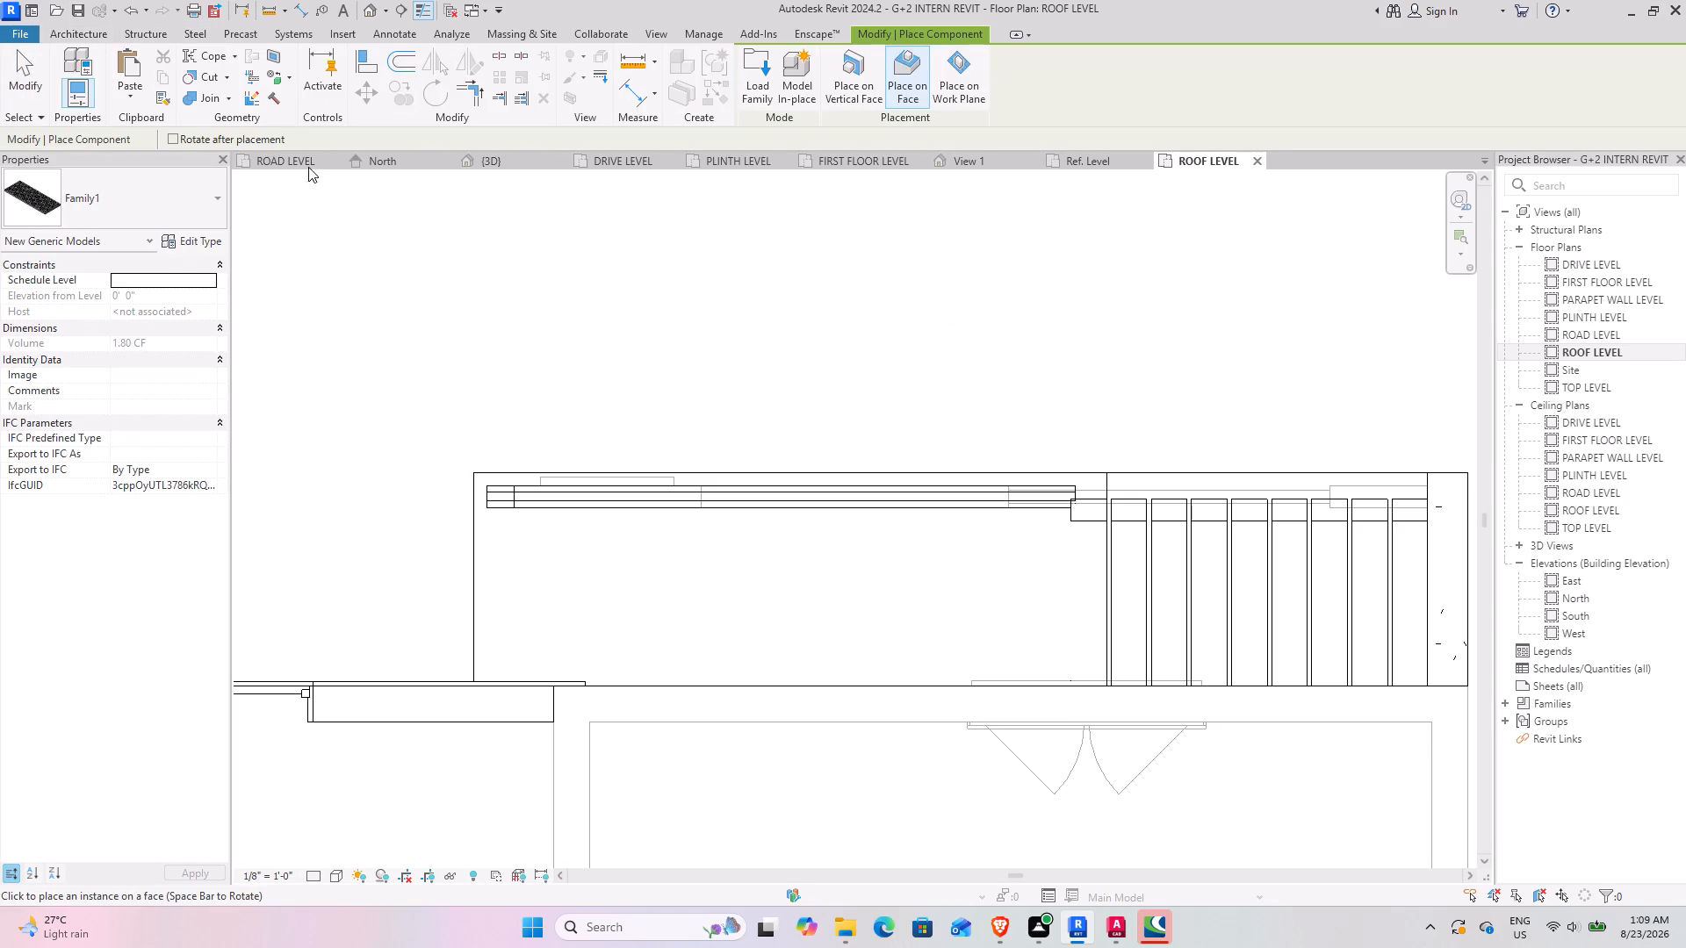
{"action": "left_click", "coordinate": [763, 81]}
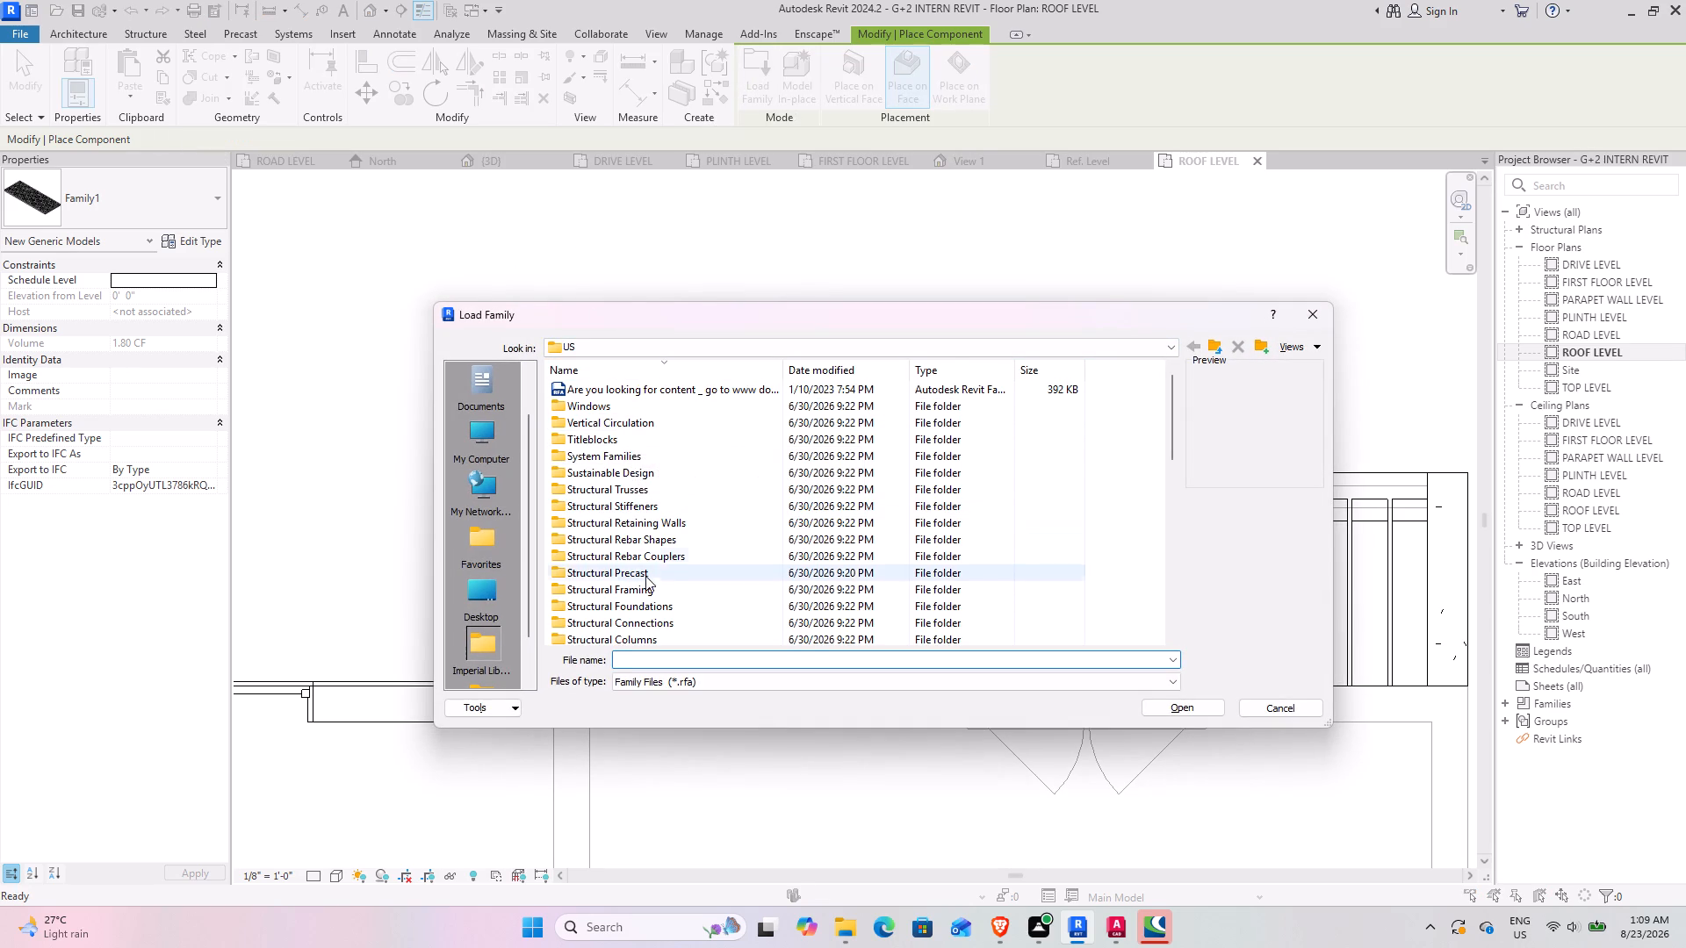
{"action": "scroll", "coordinate": [701, 569], "scroll_direction": "down", "scroll_amount": 1}
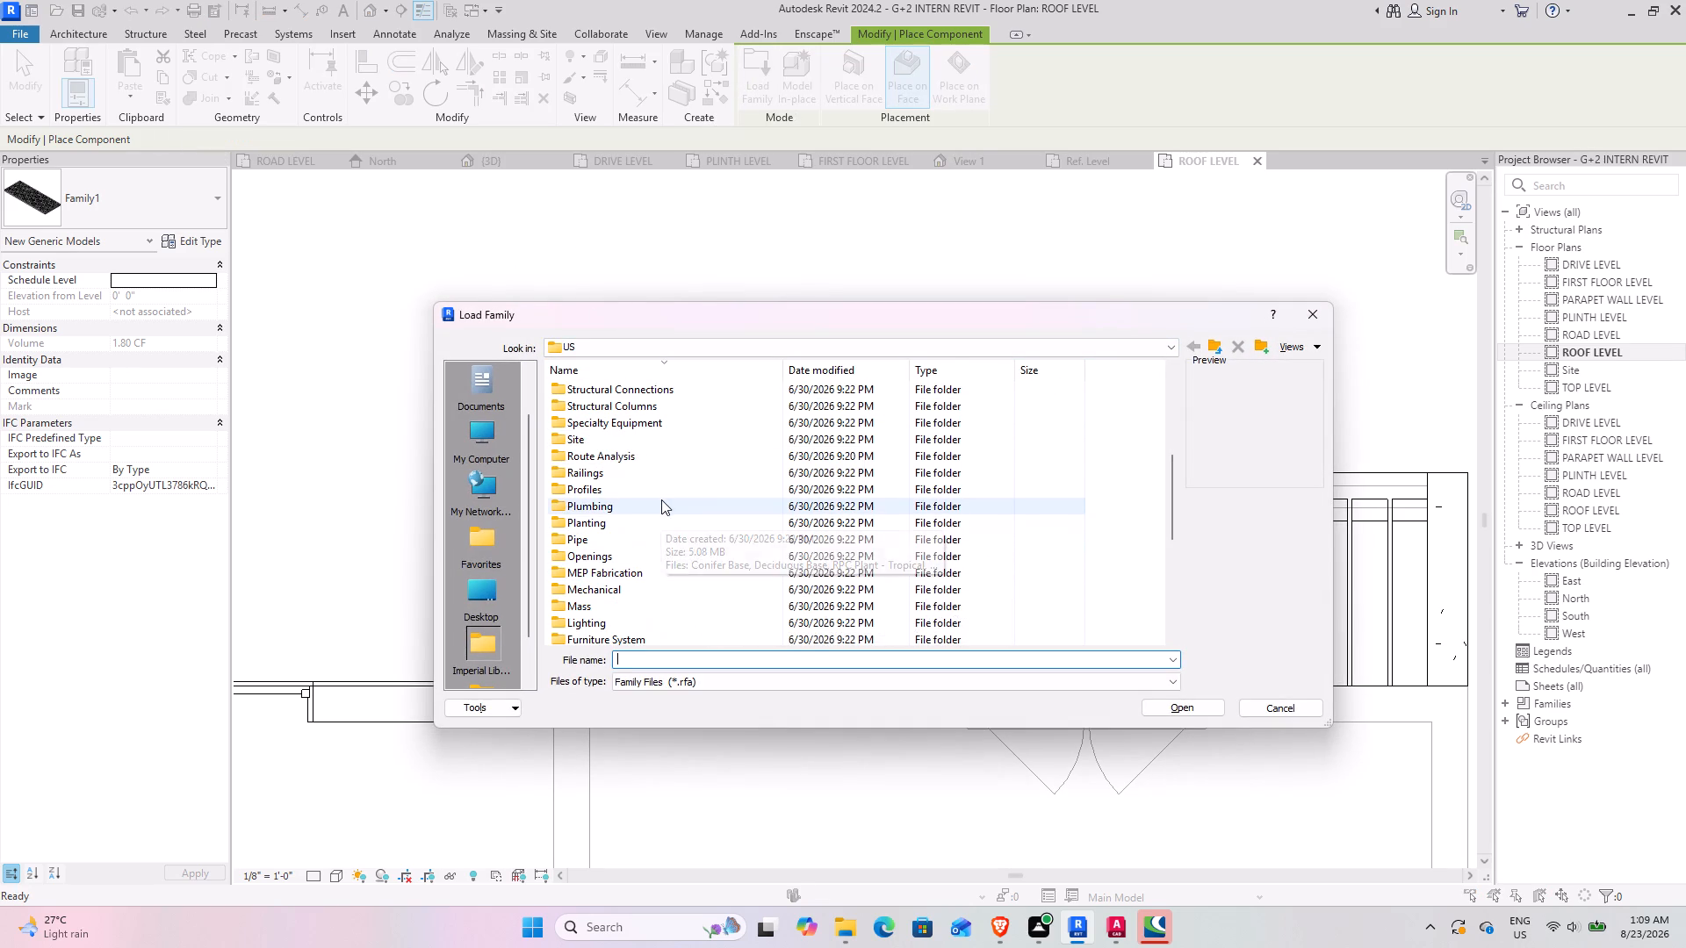
{"action": "double_click", "coordinate": [618, 620]}
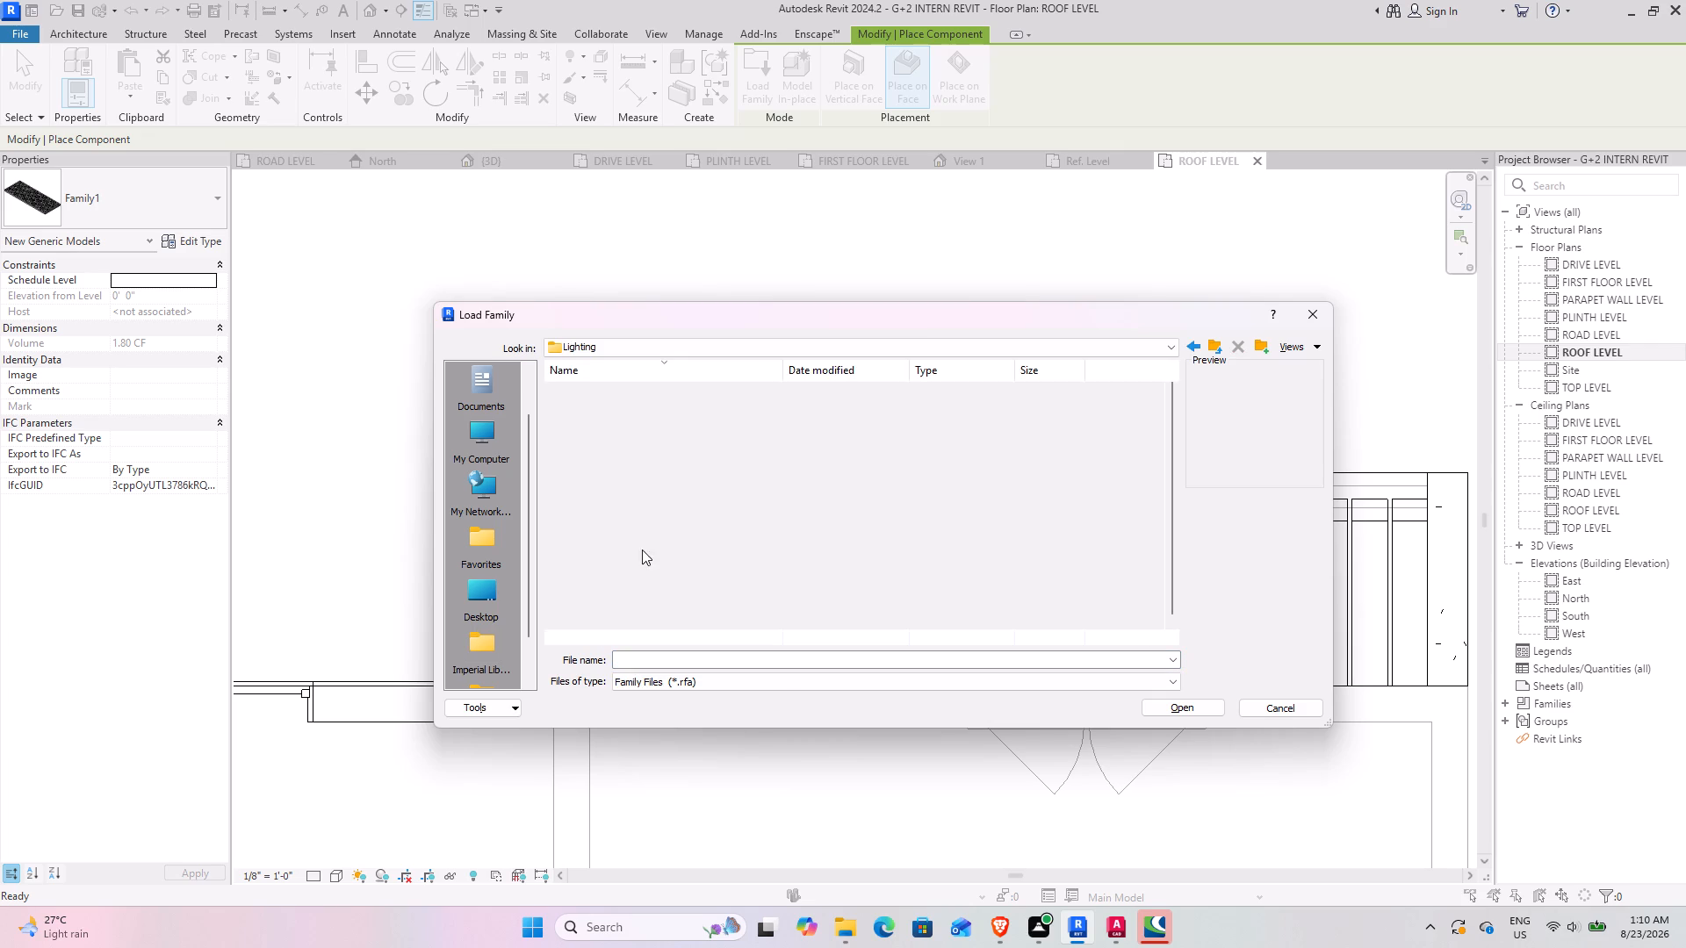
{"action": "double_click", "coordinate": [591, 407]}
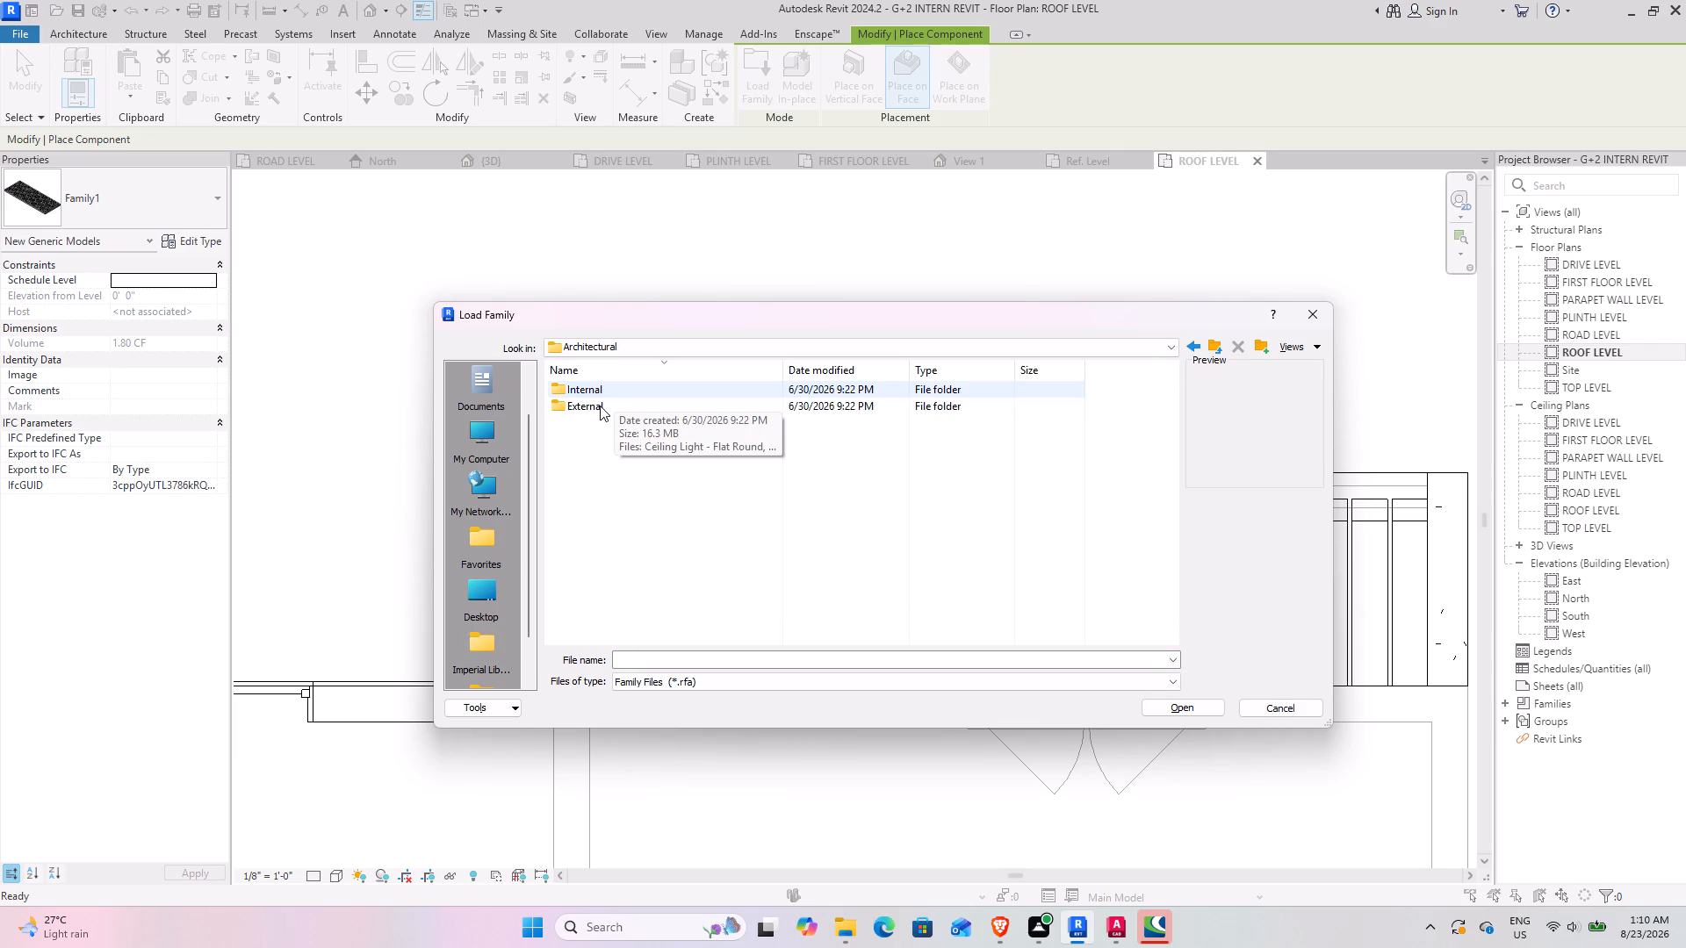
{"action": "double_click", "coordinate": [600, 405]}
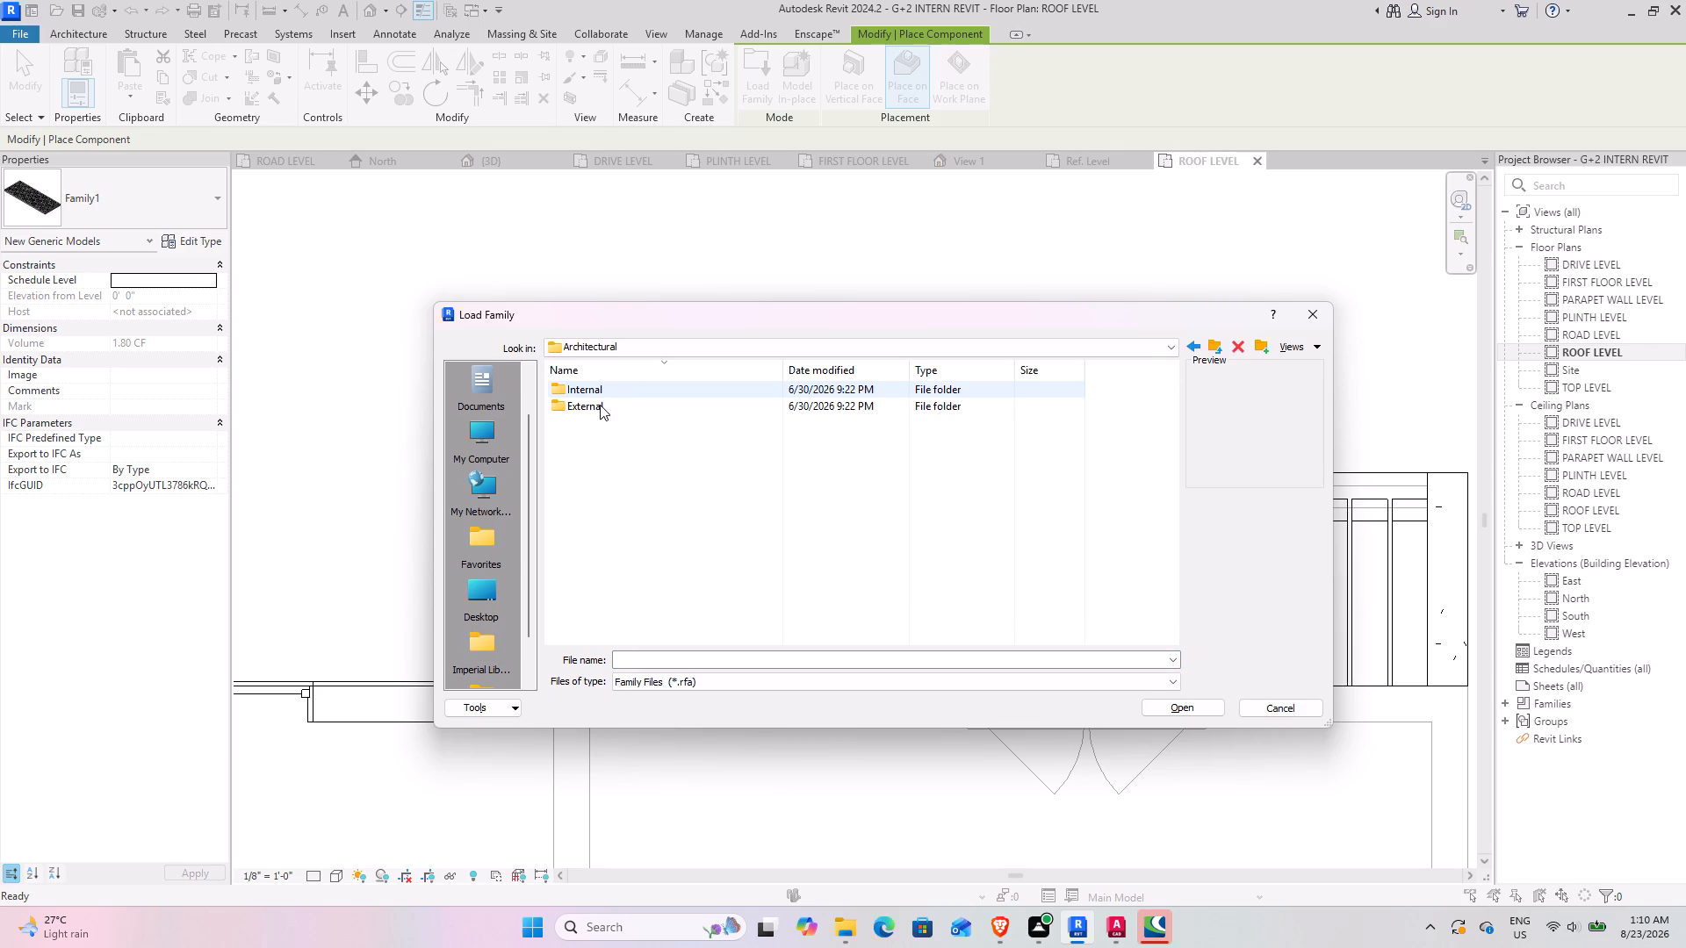
Compare the exterior light families and load Wall Pack Light - Exterior into the project.
{"action": "scroll", "coordinate": [604, 395], "scroll_direction": "up", "scroll_amount": 5, "text": "ctrl"}
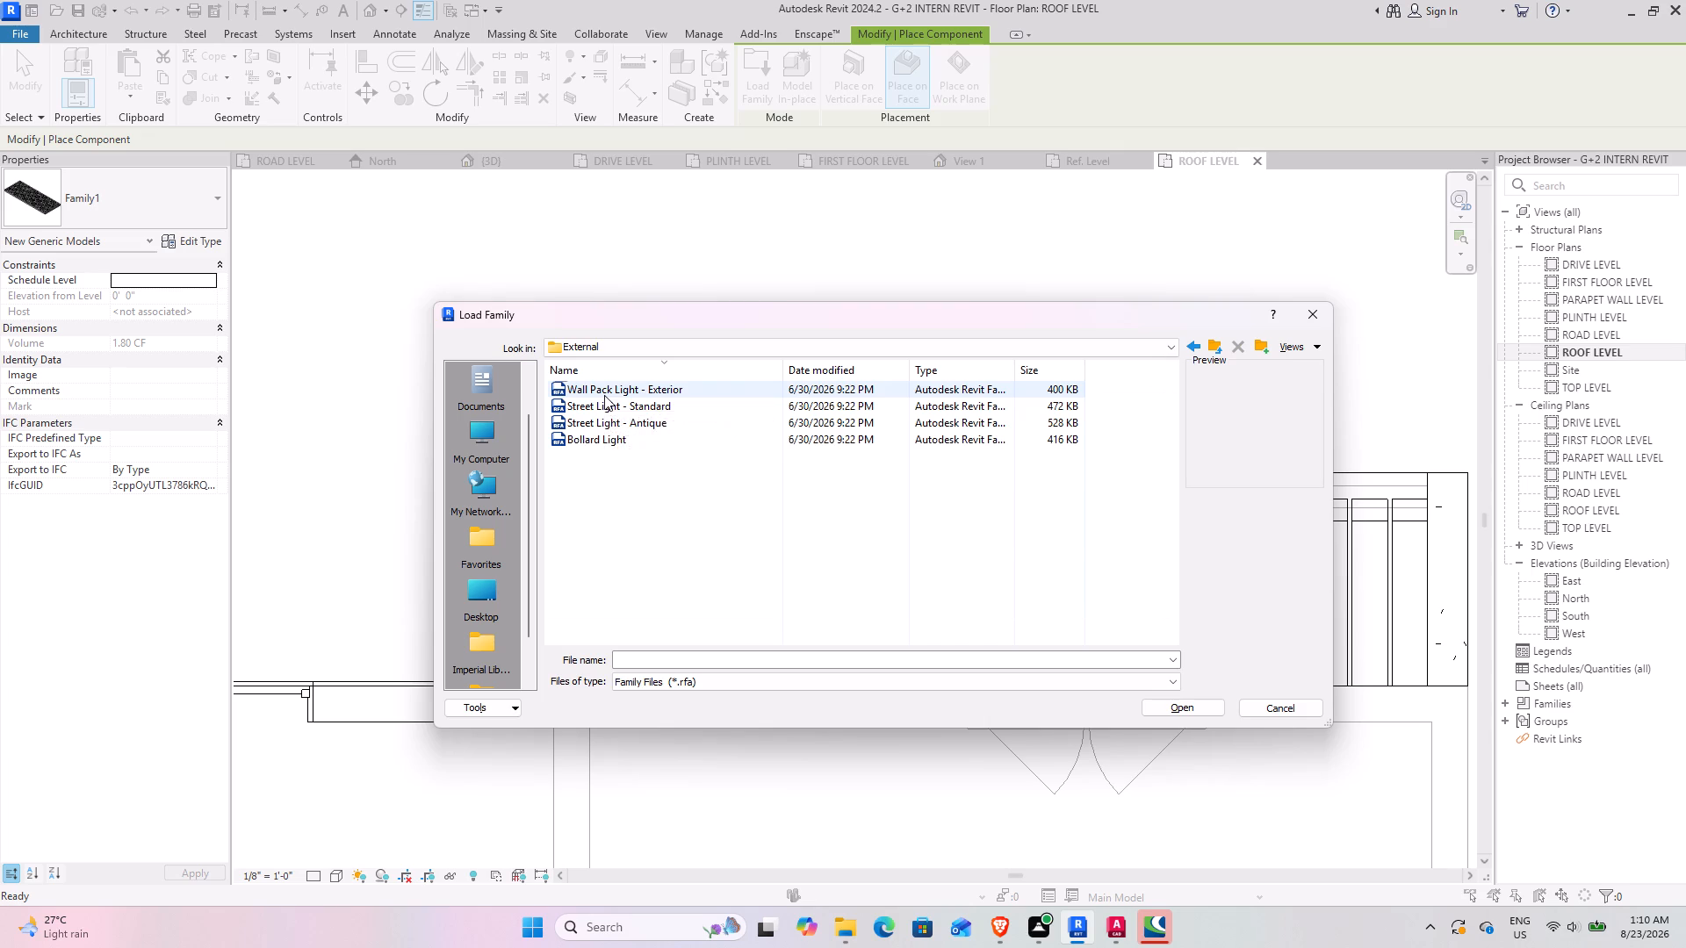
{"action": "scroll", "coordinate": [604, 395], "scroll_direction": "up", "scroll_amount": 13, "text": "ctrl"}
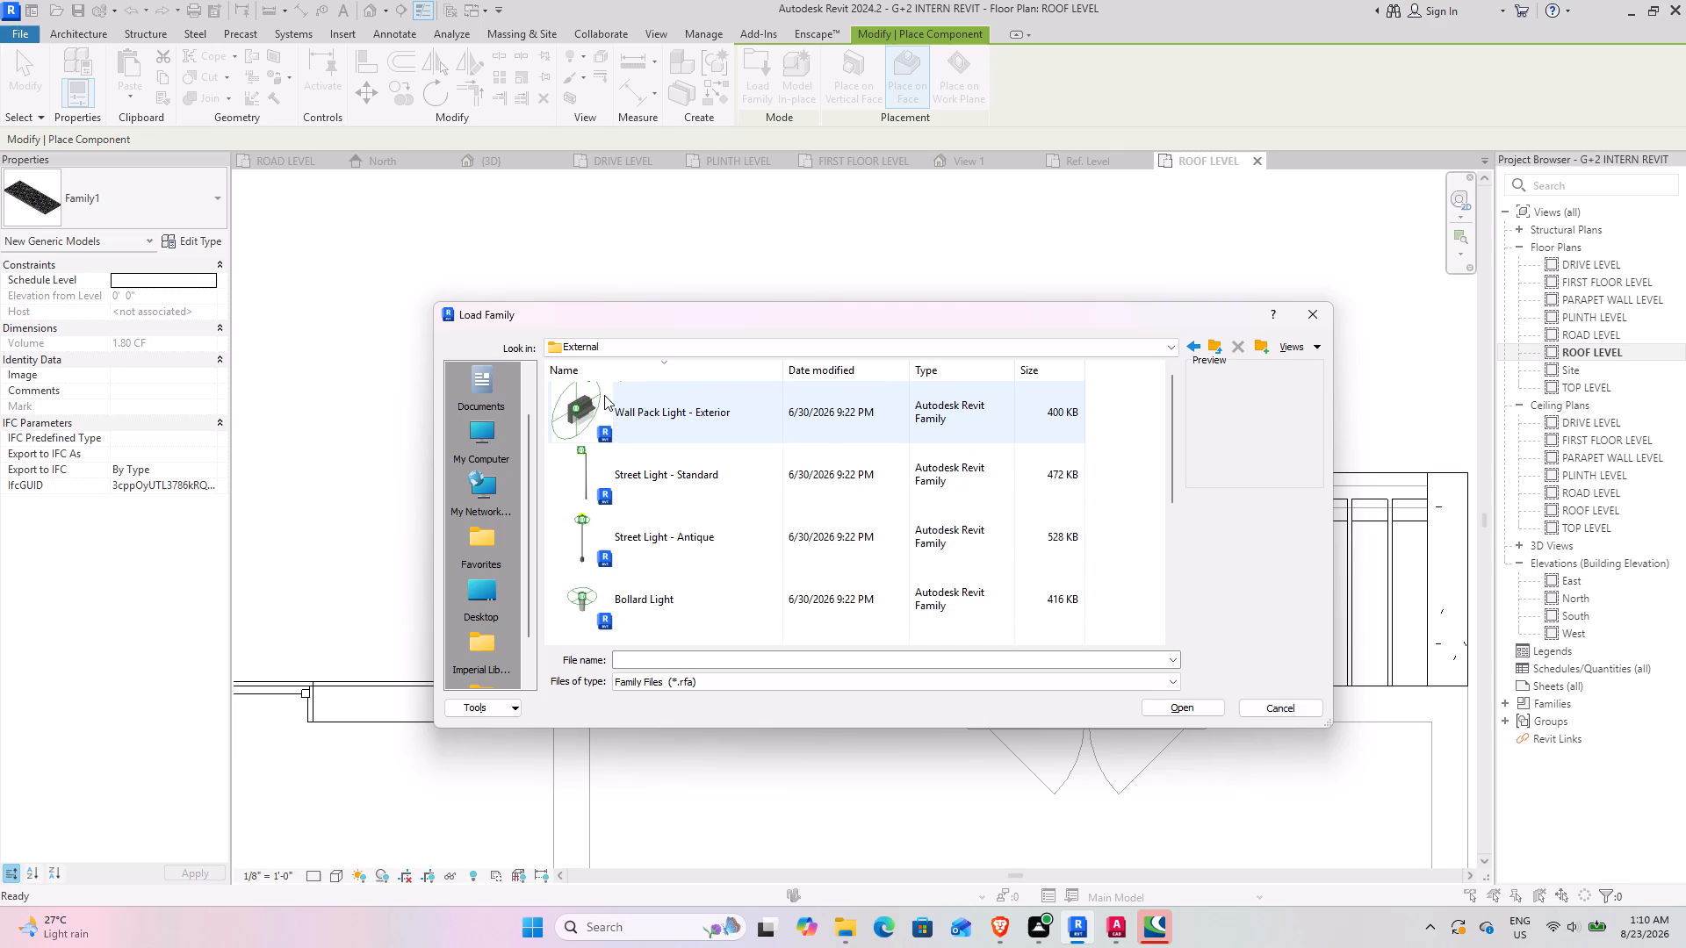
{"action": "scroll", "coordinate": [652, 474], "scroll_direction": "down", "scroll_amount": 1}
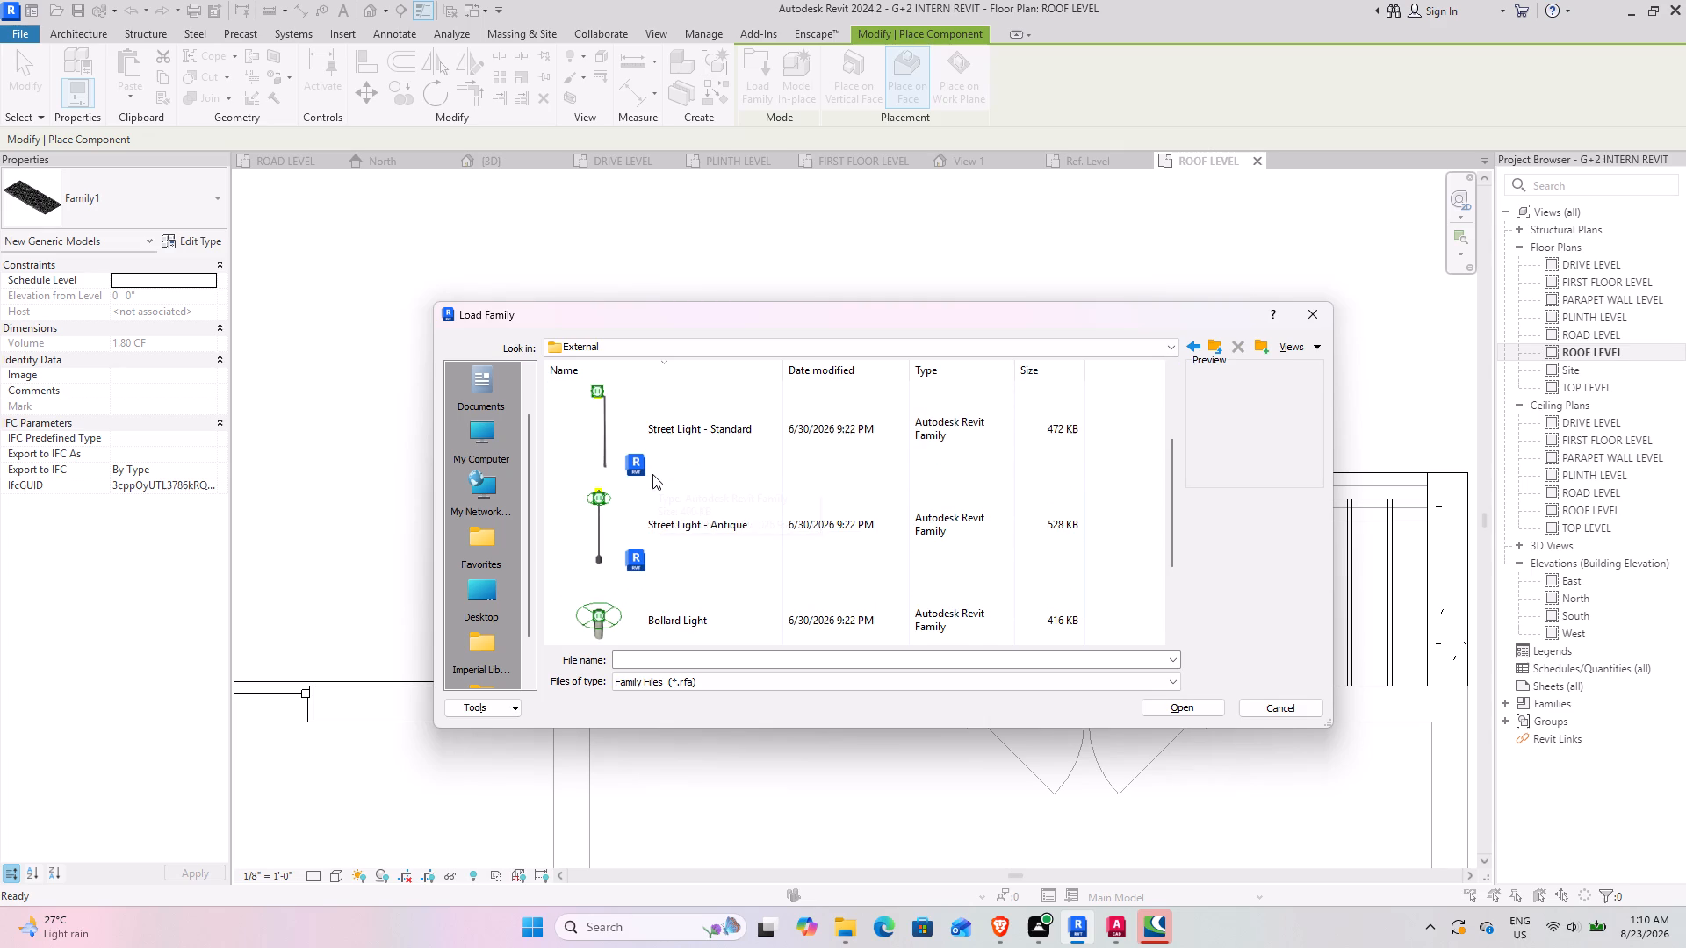
{"action": "scroll", "coordinate": [652, 474], "scroll_direction": "down", "scroll_amount": 1}
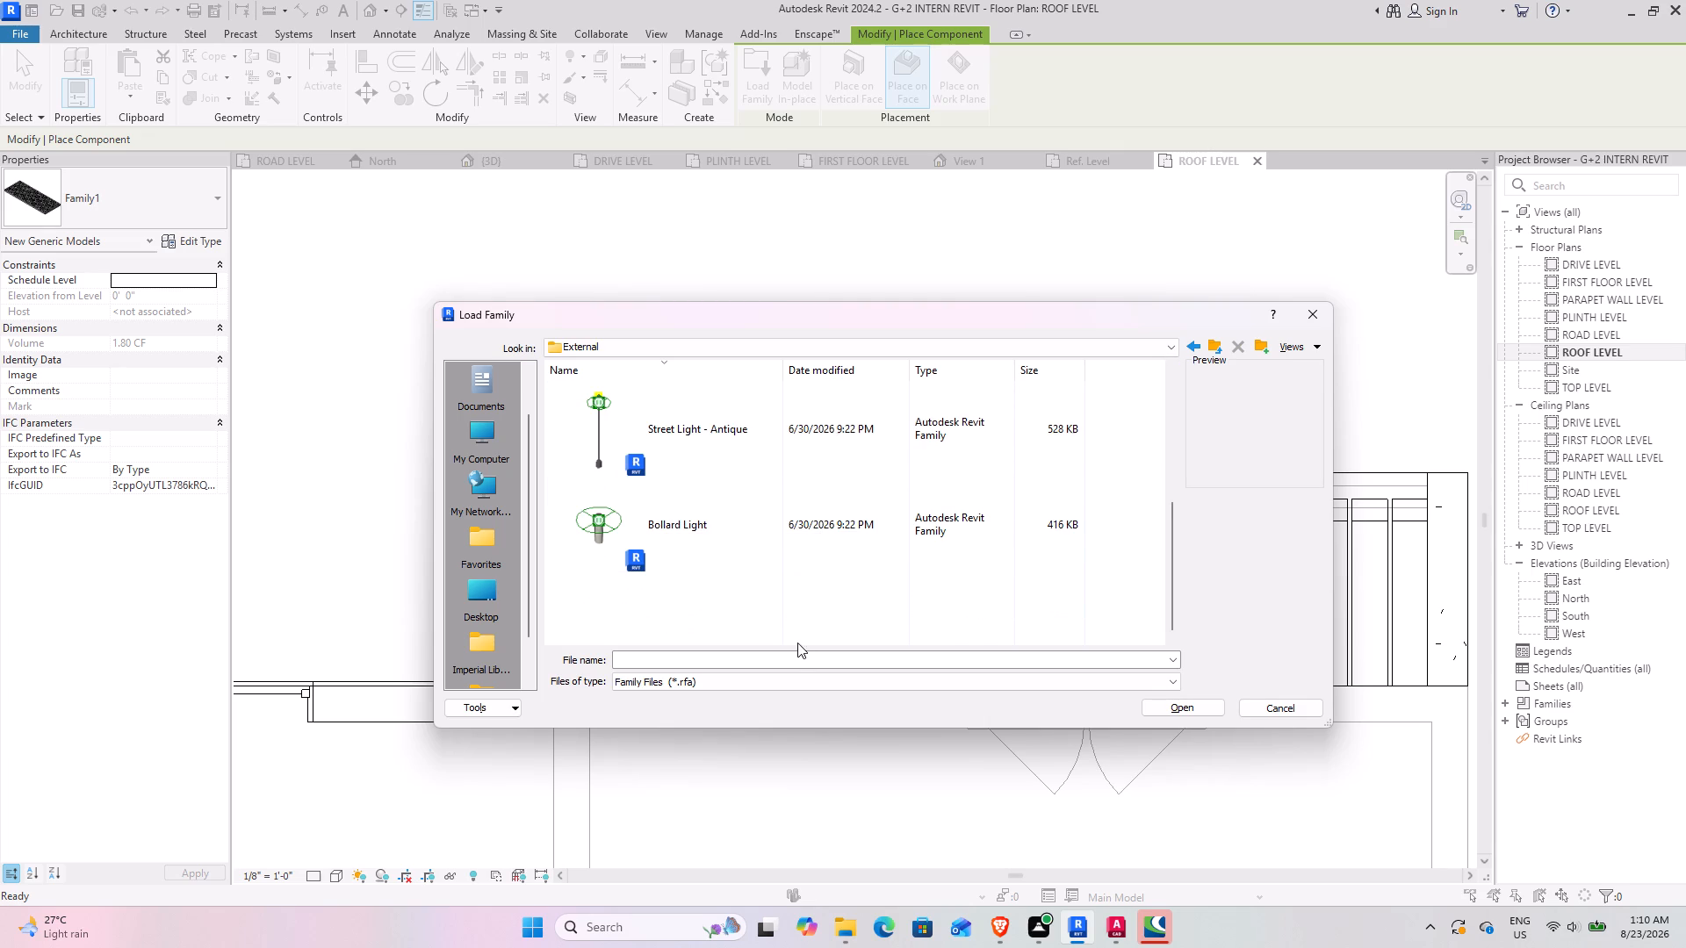
{"action": "scroll", "coordinate": [723, 579], "scroll_direction": "up", "scroll_amount": 3}
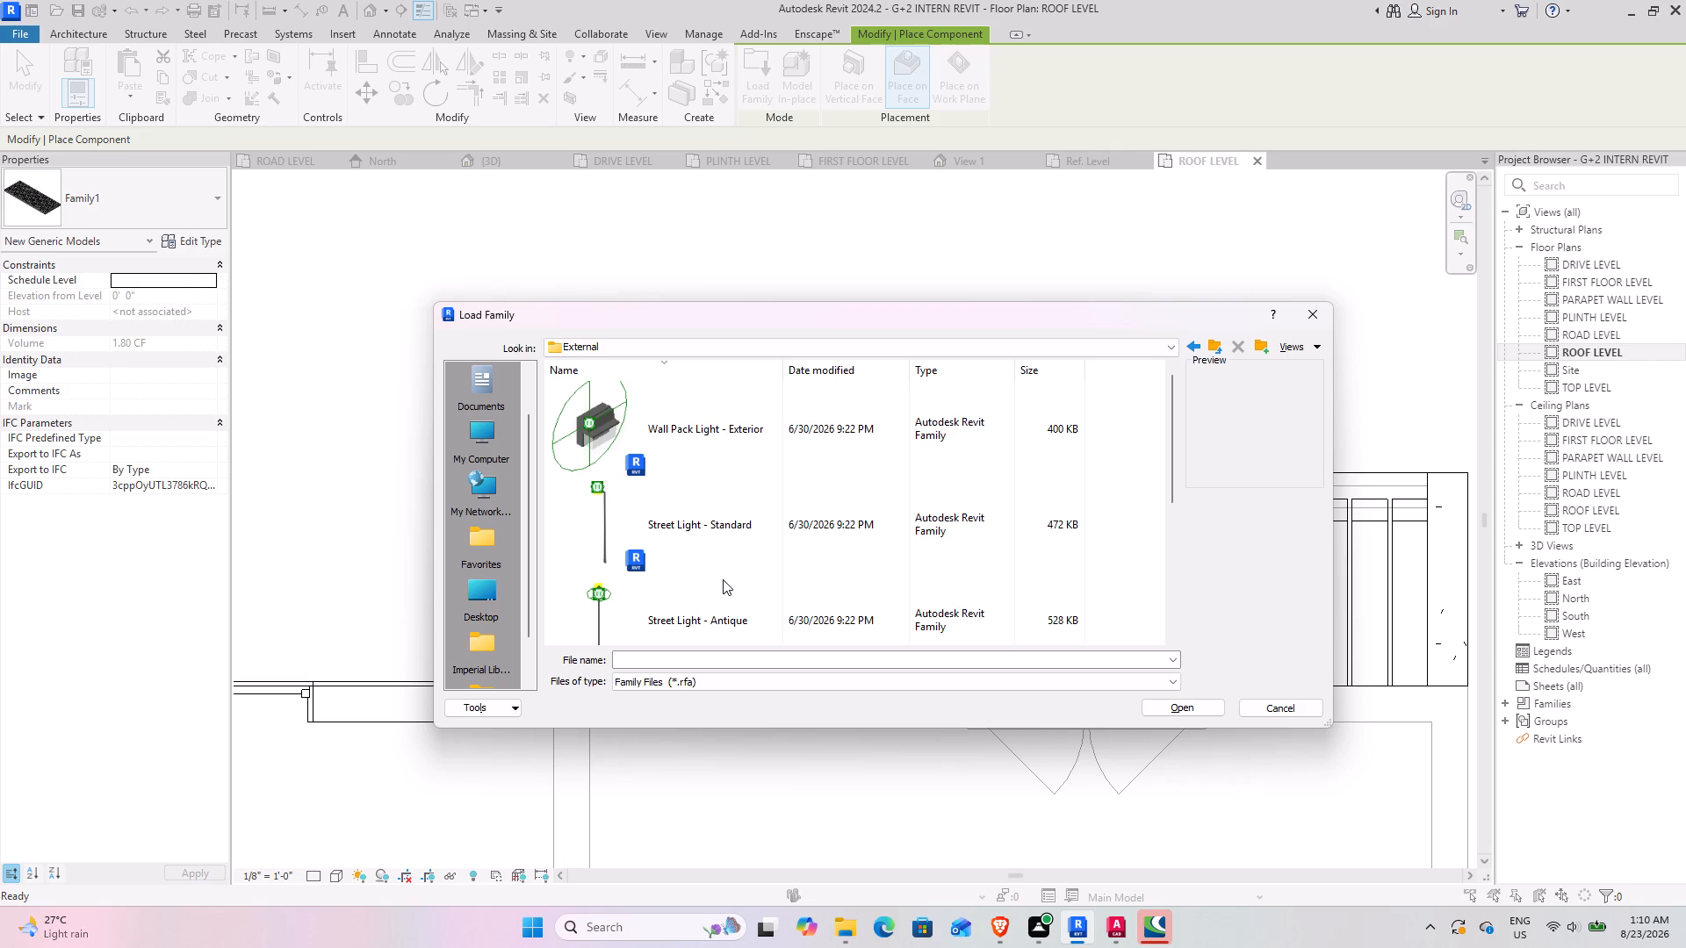
{"action": "left_click", "coordinate": [745, 411]}
{"action": "left_click", "coordinate": [1178, 709]}
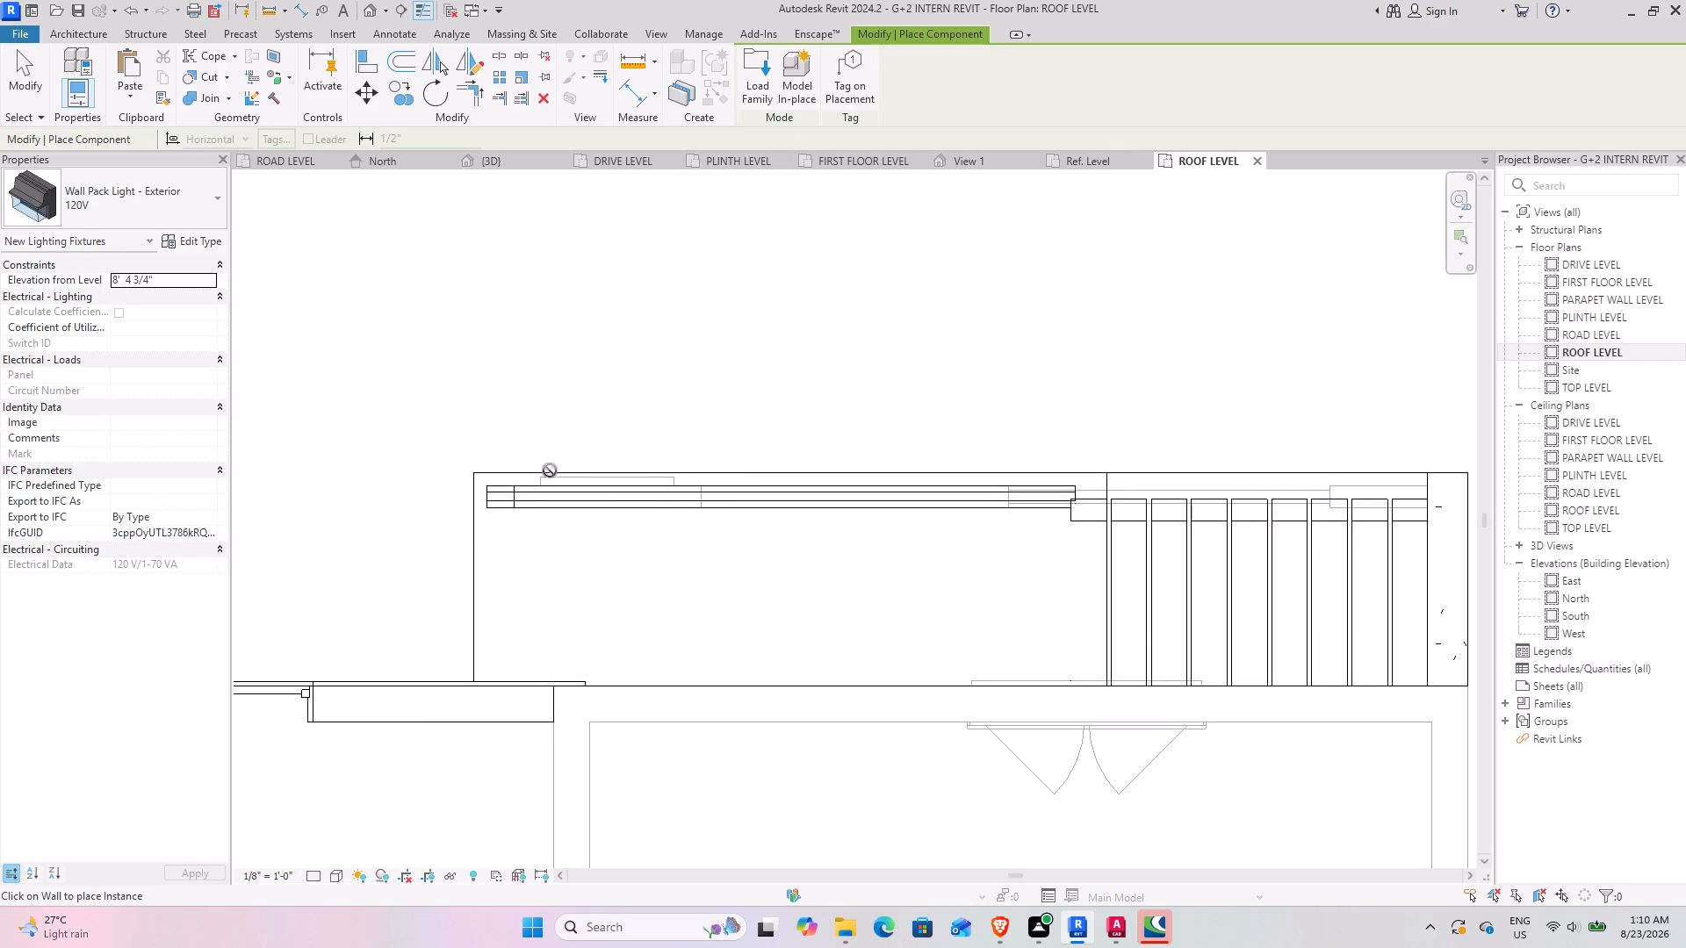
In the {3D} view, place a 120V Wall Pack Light - Exterior on the wood-slat section of the front boundary wall.
{"action": "left_click", "coordinate": [508, 168]}
{"action": "middle_click_drag", "start_coordinate": [722, 636], "coordinate": [743, 538]}
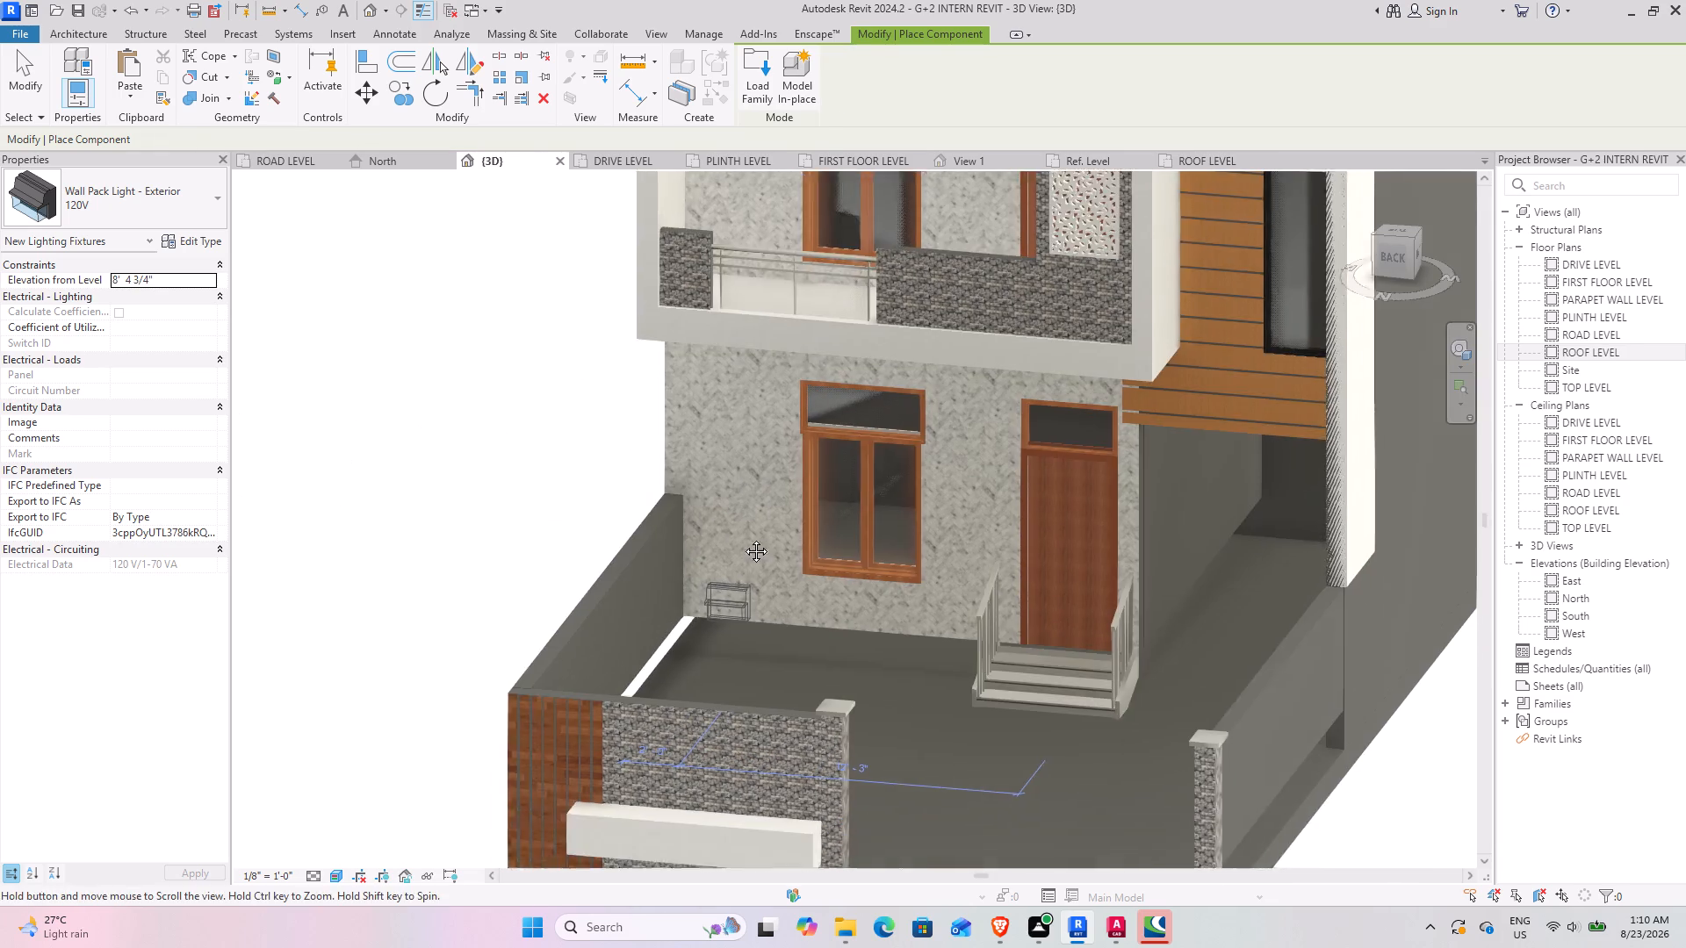
{"action": "middle_click_drag", "start_coordinate": [743, 538], "coordinate": [753, 485]}
{"action": "scroll", "coordinate": [574, 672], "scroll_direction": "up", "scroll_amount": 3}
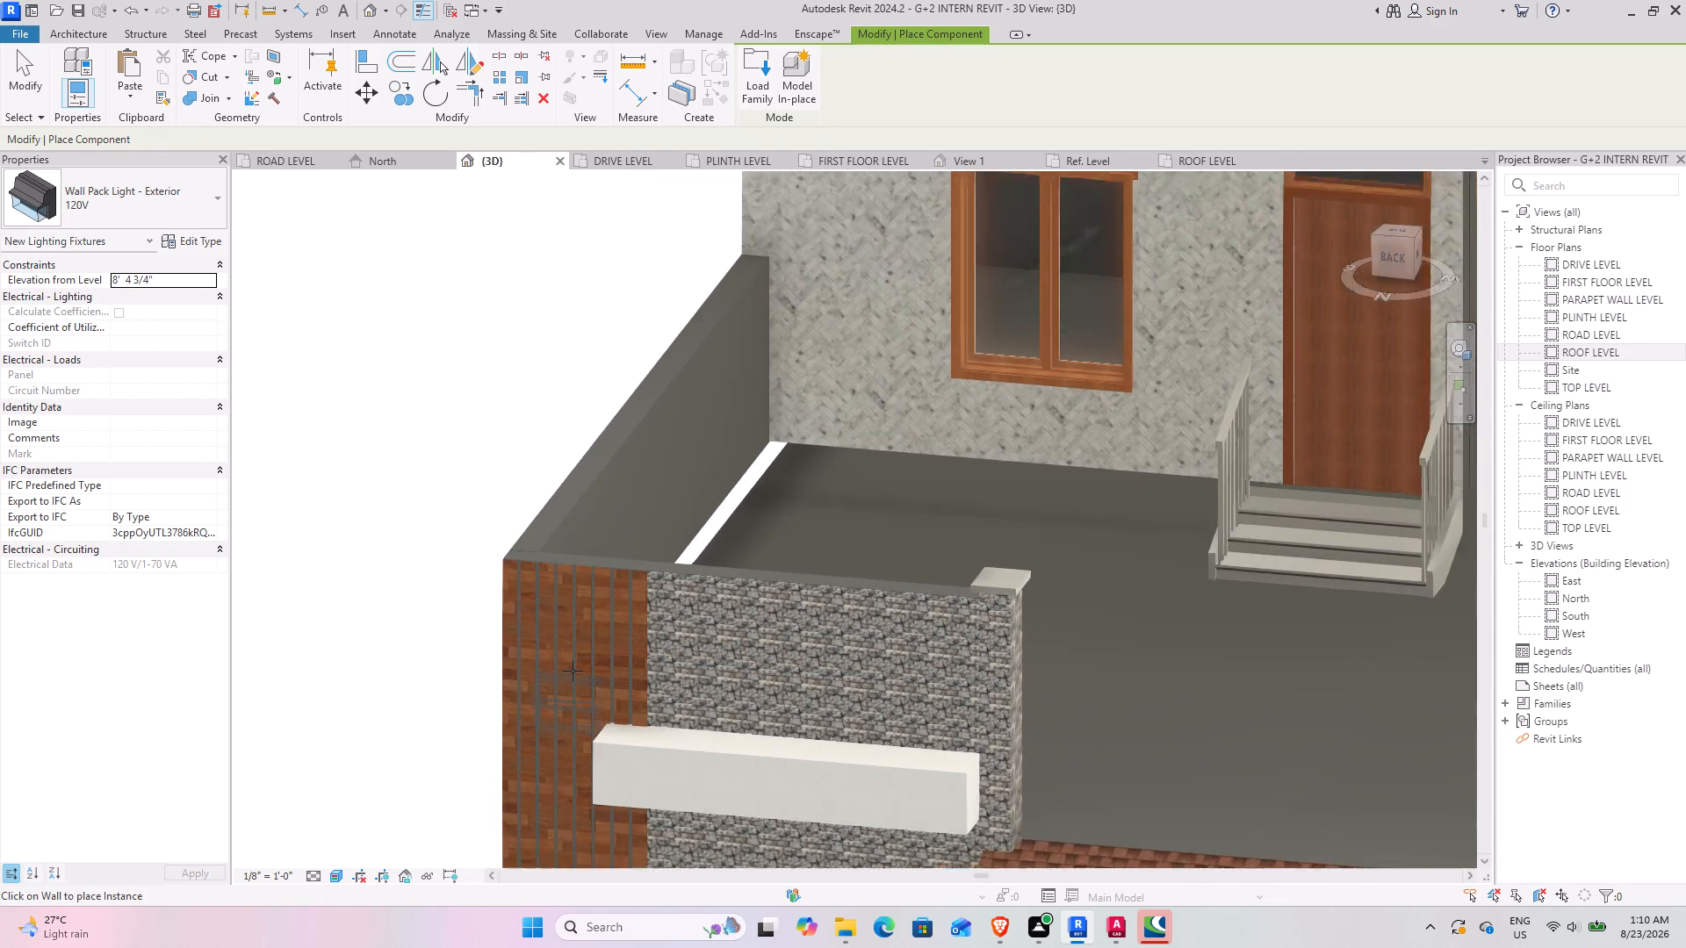
{"action": "scroll", "coordinate": [573, 671], "scroll_direction": "up", "scroll_amount": 2}
{"action": "middle_click_drag", "start_coordinate": [570, 664], "coordinate": [616, 521]}
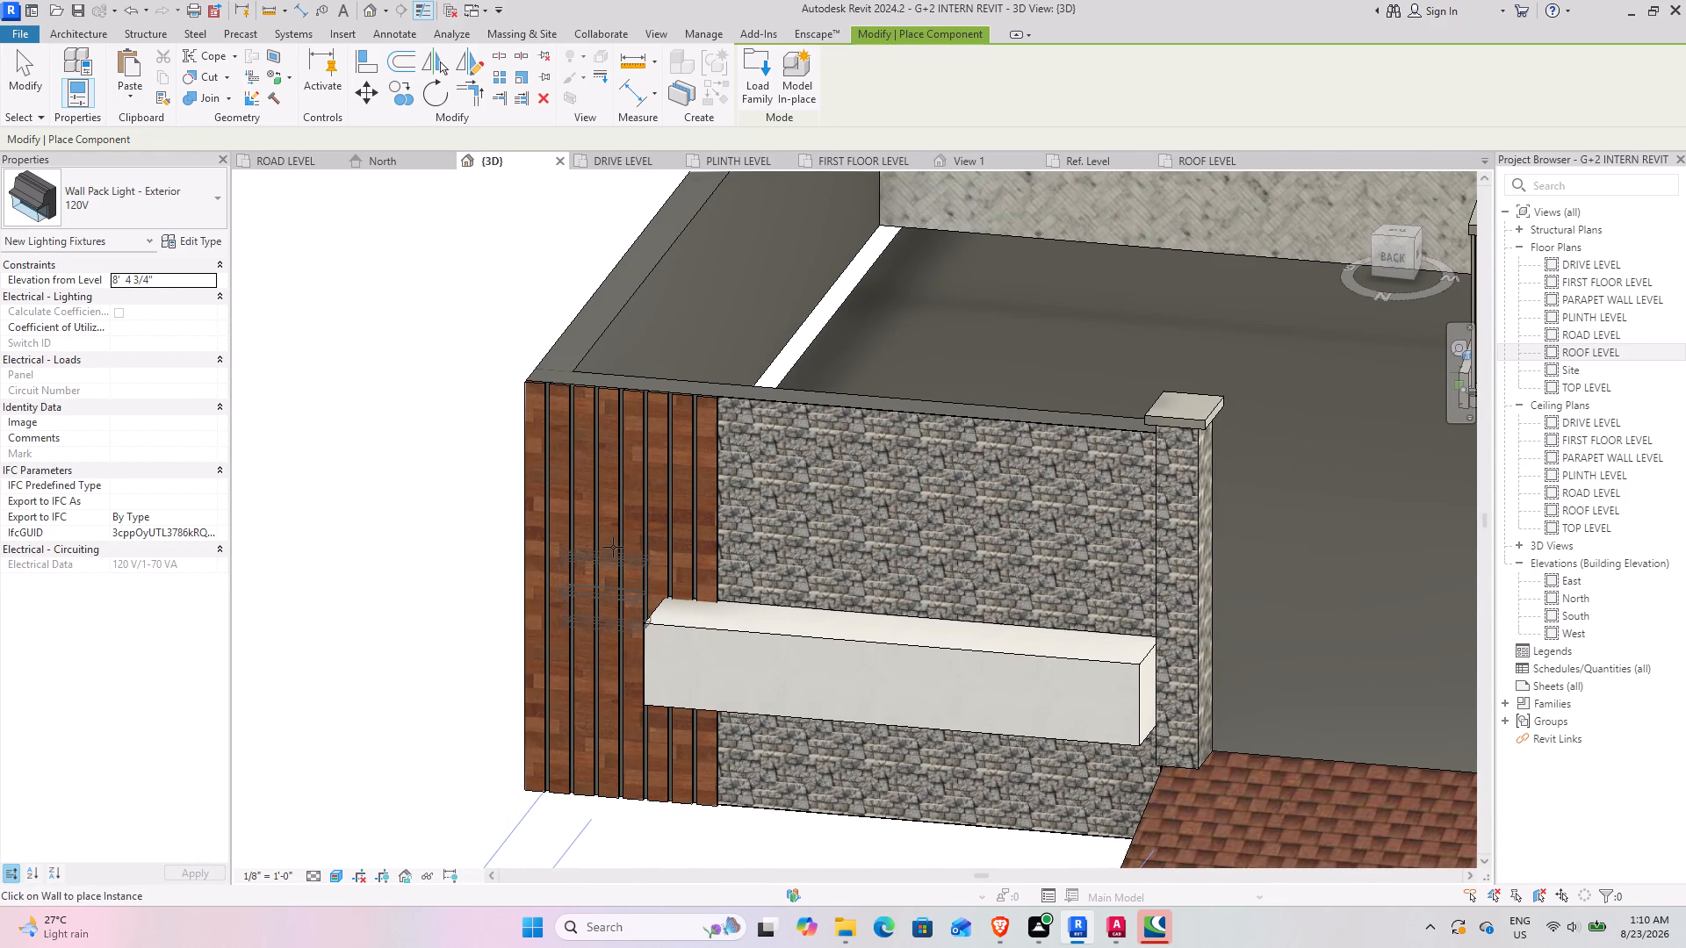
{"action": "left_click", "coordinate": [613, 547]}
Place a second wall pack light high on the tower's horizontal wood cladding, beside the top of the tall window, and finish placing.
{"action": "scroll", "coordinate": [767, 494], "scroll_direction": "down", "scroll_amount": 7}
{"action": "middle_click_drag", "start_coordinate": [929, 399], "coordinate": [907, 451]}
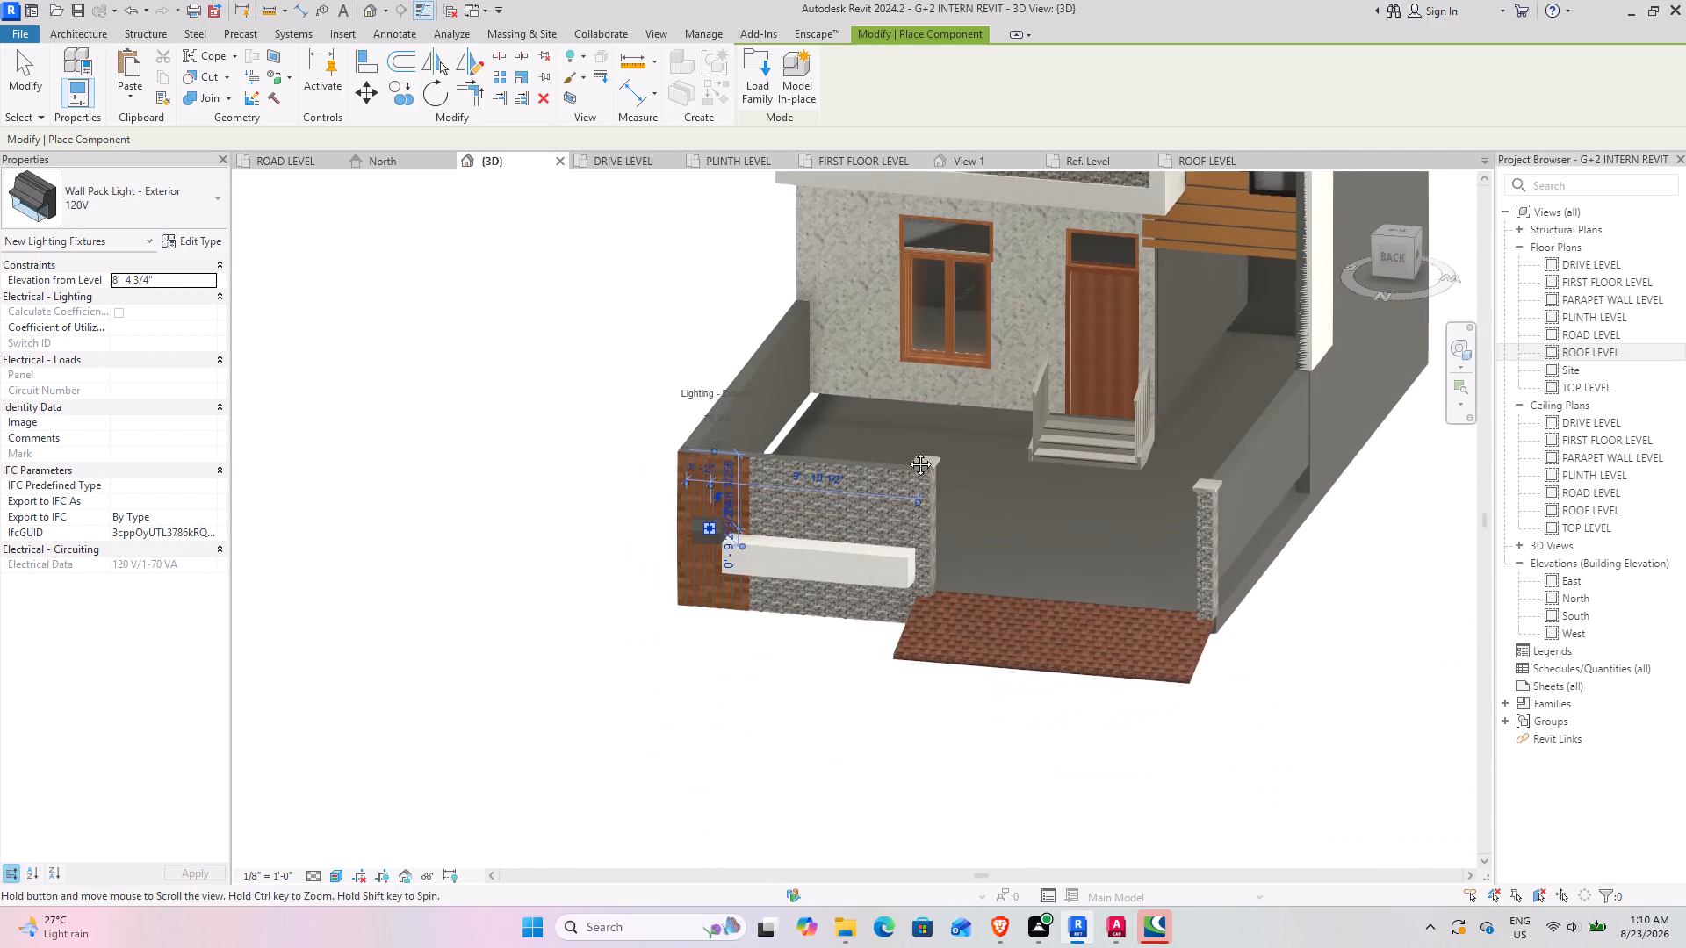
{"action": "middle_click_drag", "start_coordinate": [907, 451], "coordinate": [818, 730]}
{"action": "middle_click_drag", "start_coordinate": [1018, 451], "coordinate": [856, 702]}
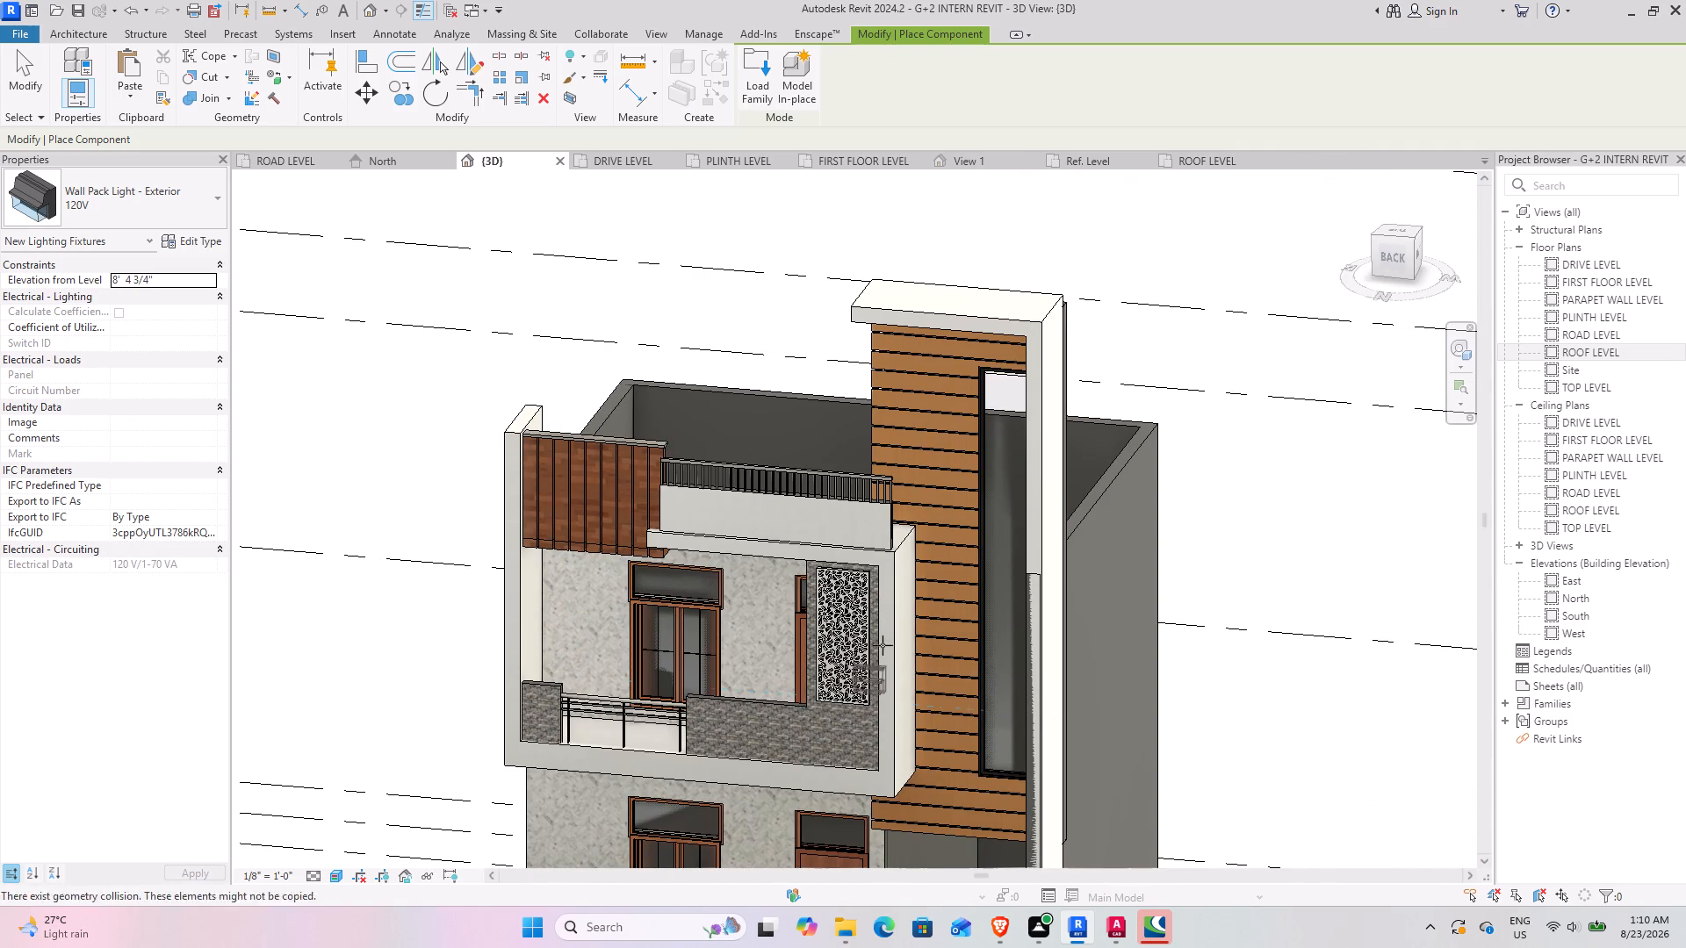
{"action": "left_click", "coordinate": [926, 390]}
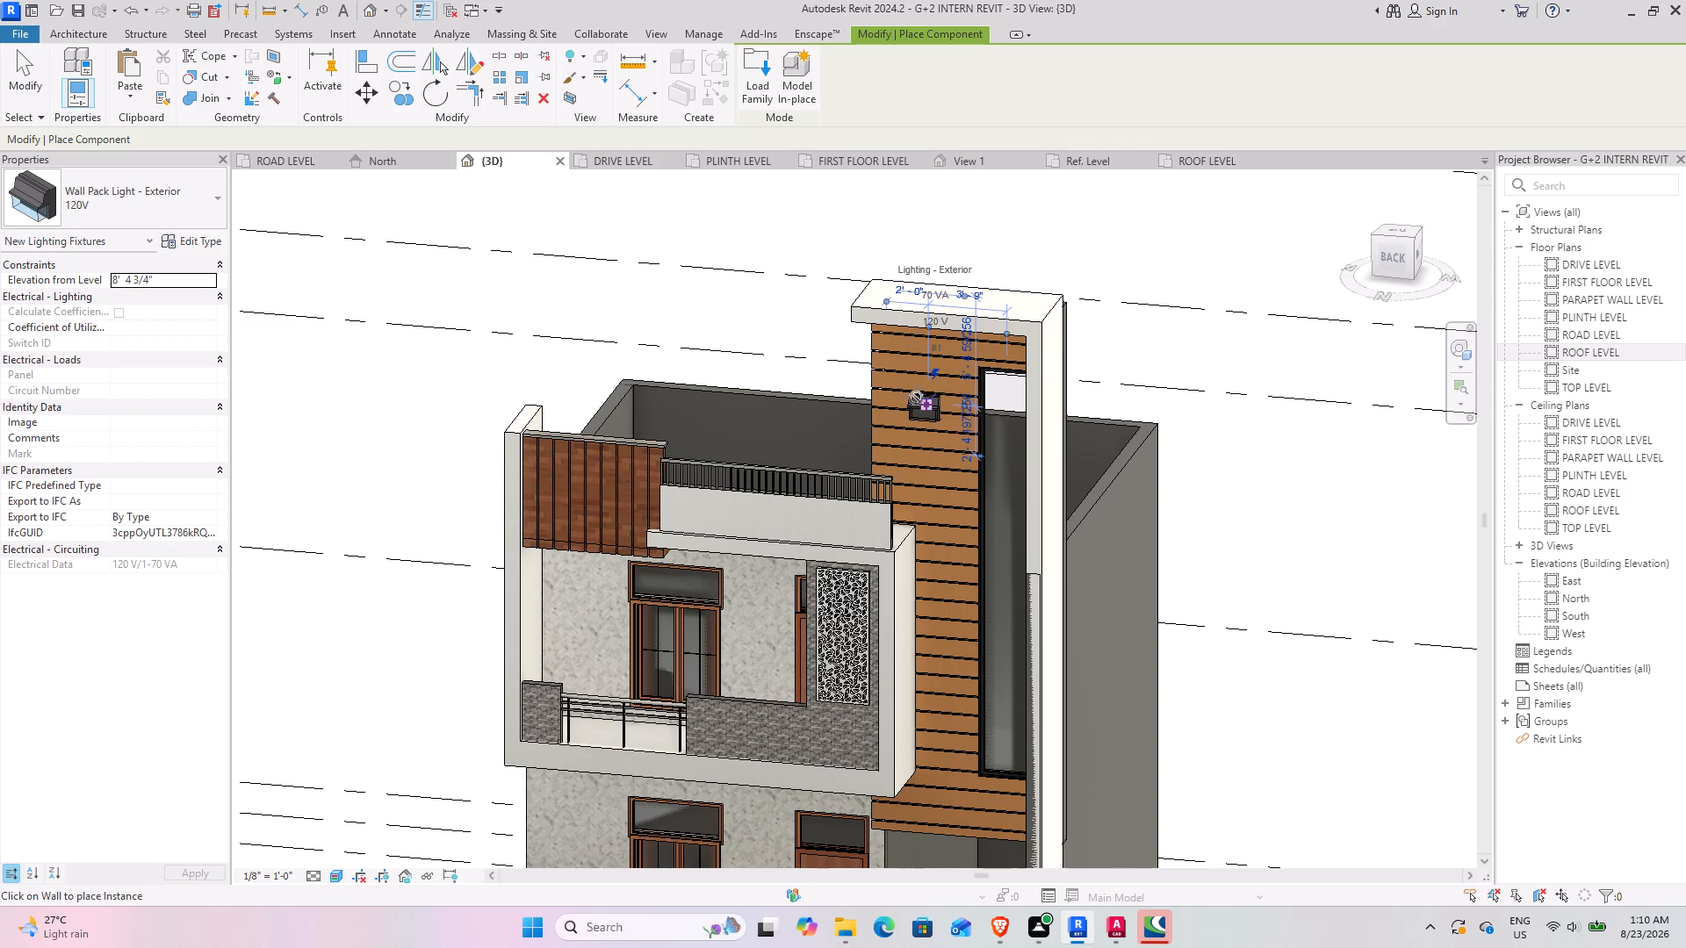
{"action": "left_click", "coordinate": [32, 62]}
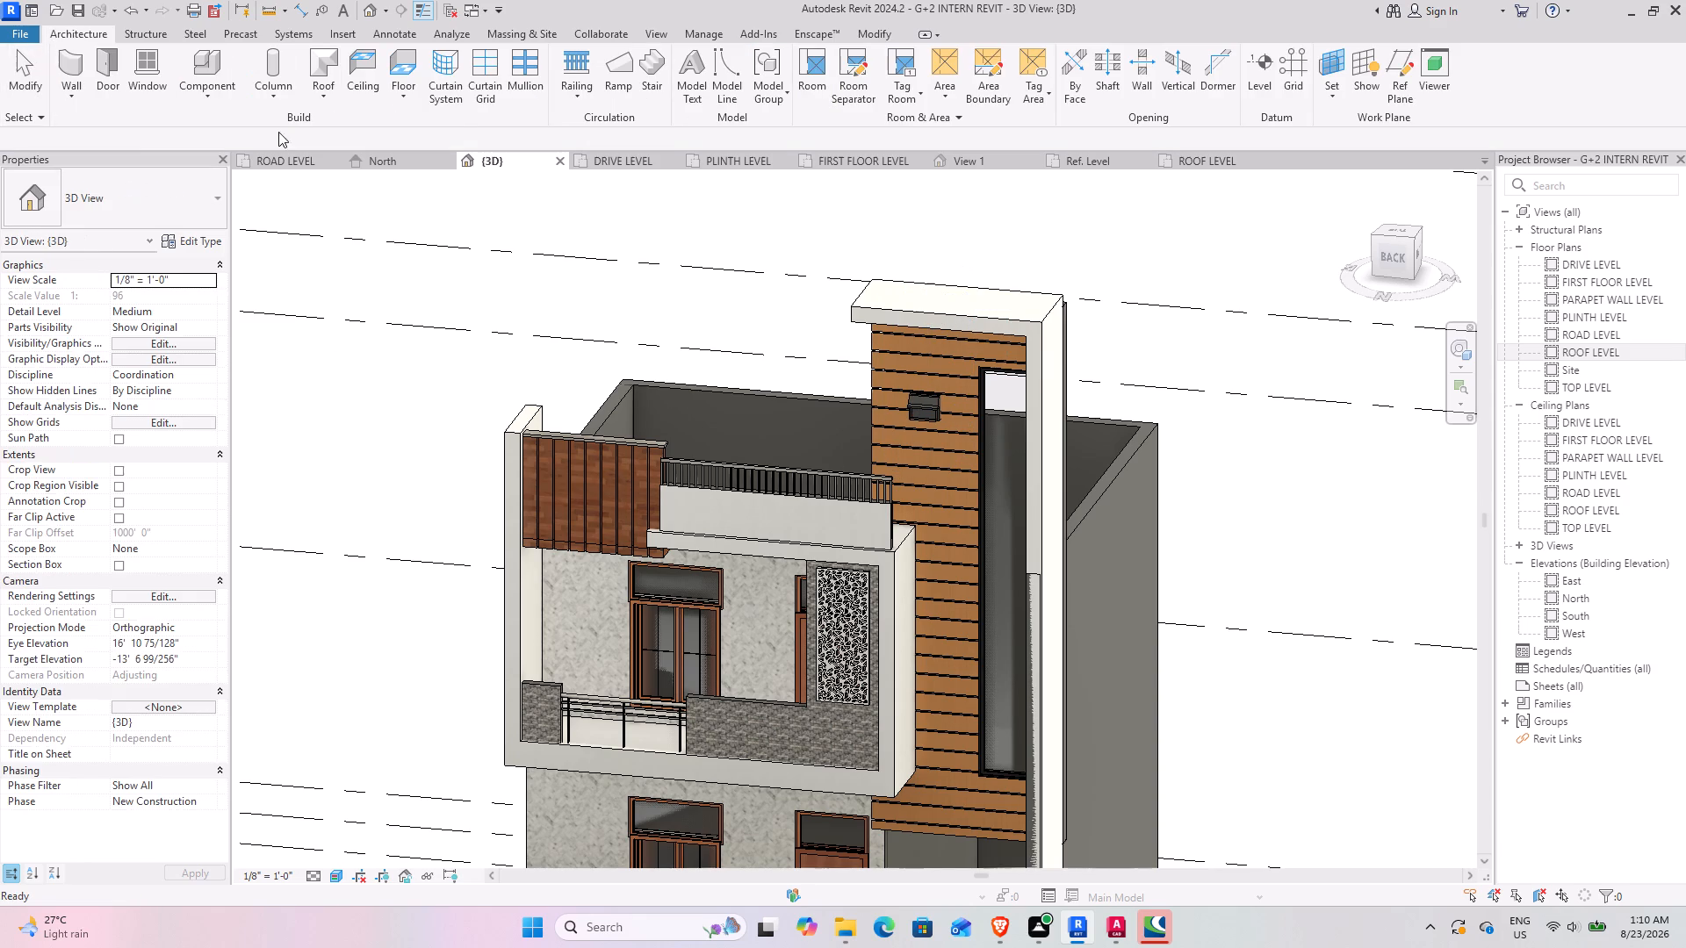
Examine the whole front facade with both wall lights, from angled views round to straight on.
{"action": "scroll", "coordinate": [739, 535], "scroll_direction": "down", "scroll_amount": 4}
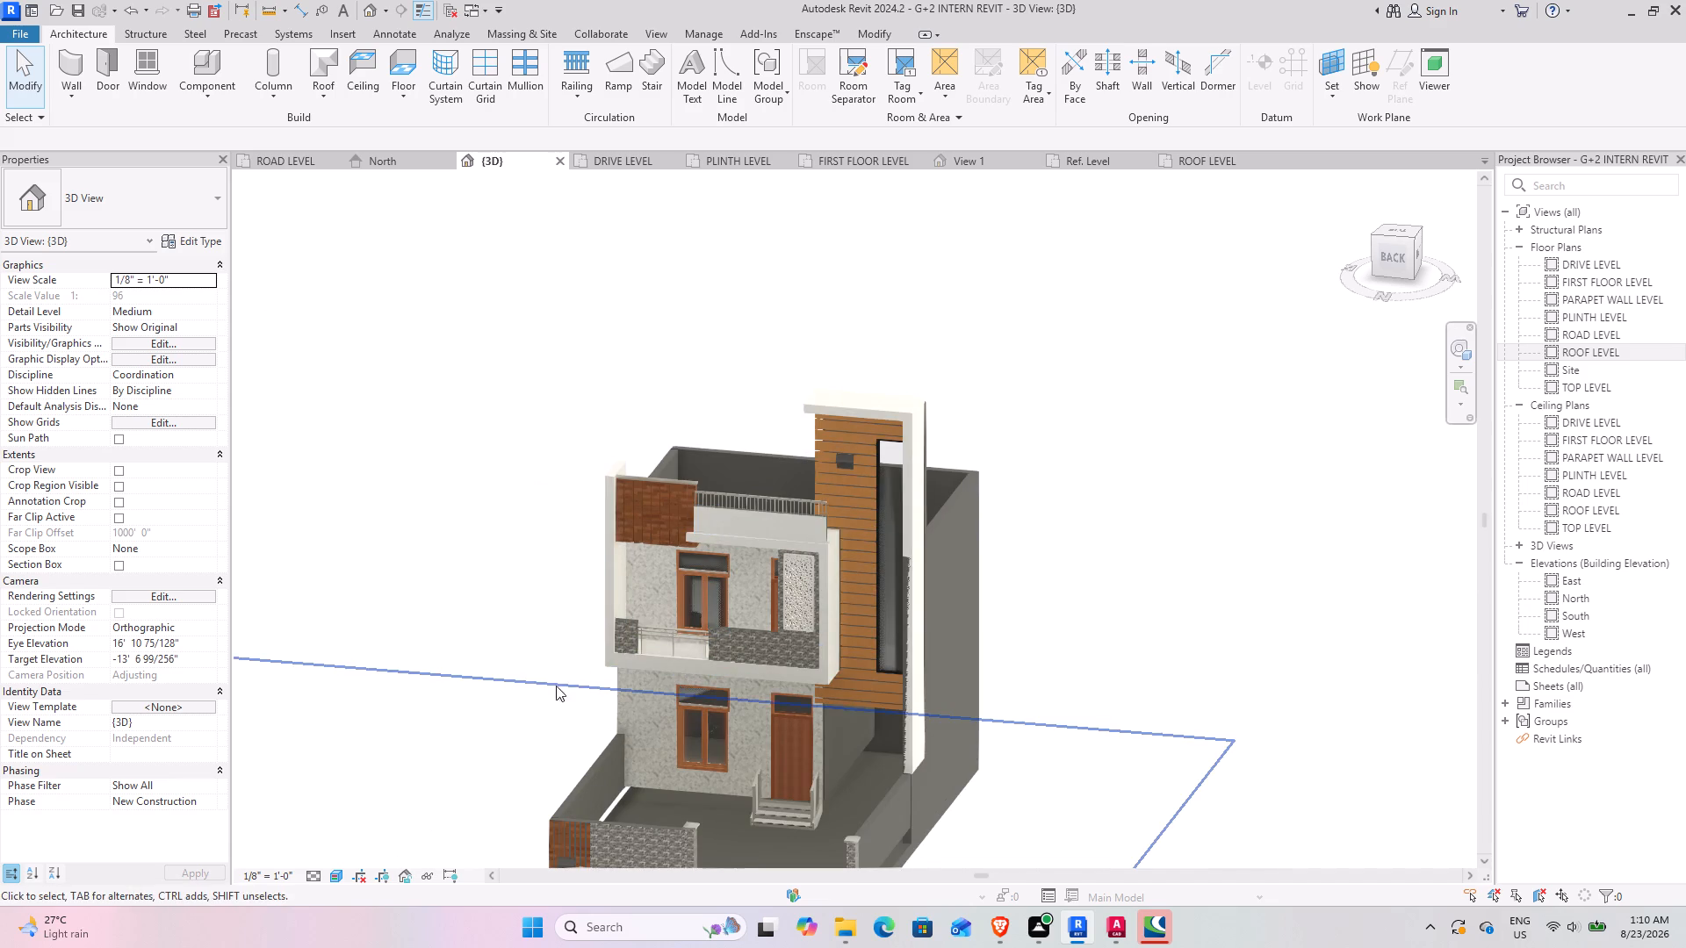
{"action": "middle_click_drag", "start_coordinate": [549, 686], "coordinate": [653, 602], "text": "shift"}
{"action": "middle_click_drag", "start_coordinate": [647, 591], "coordinate": [522, 580]}
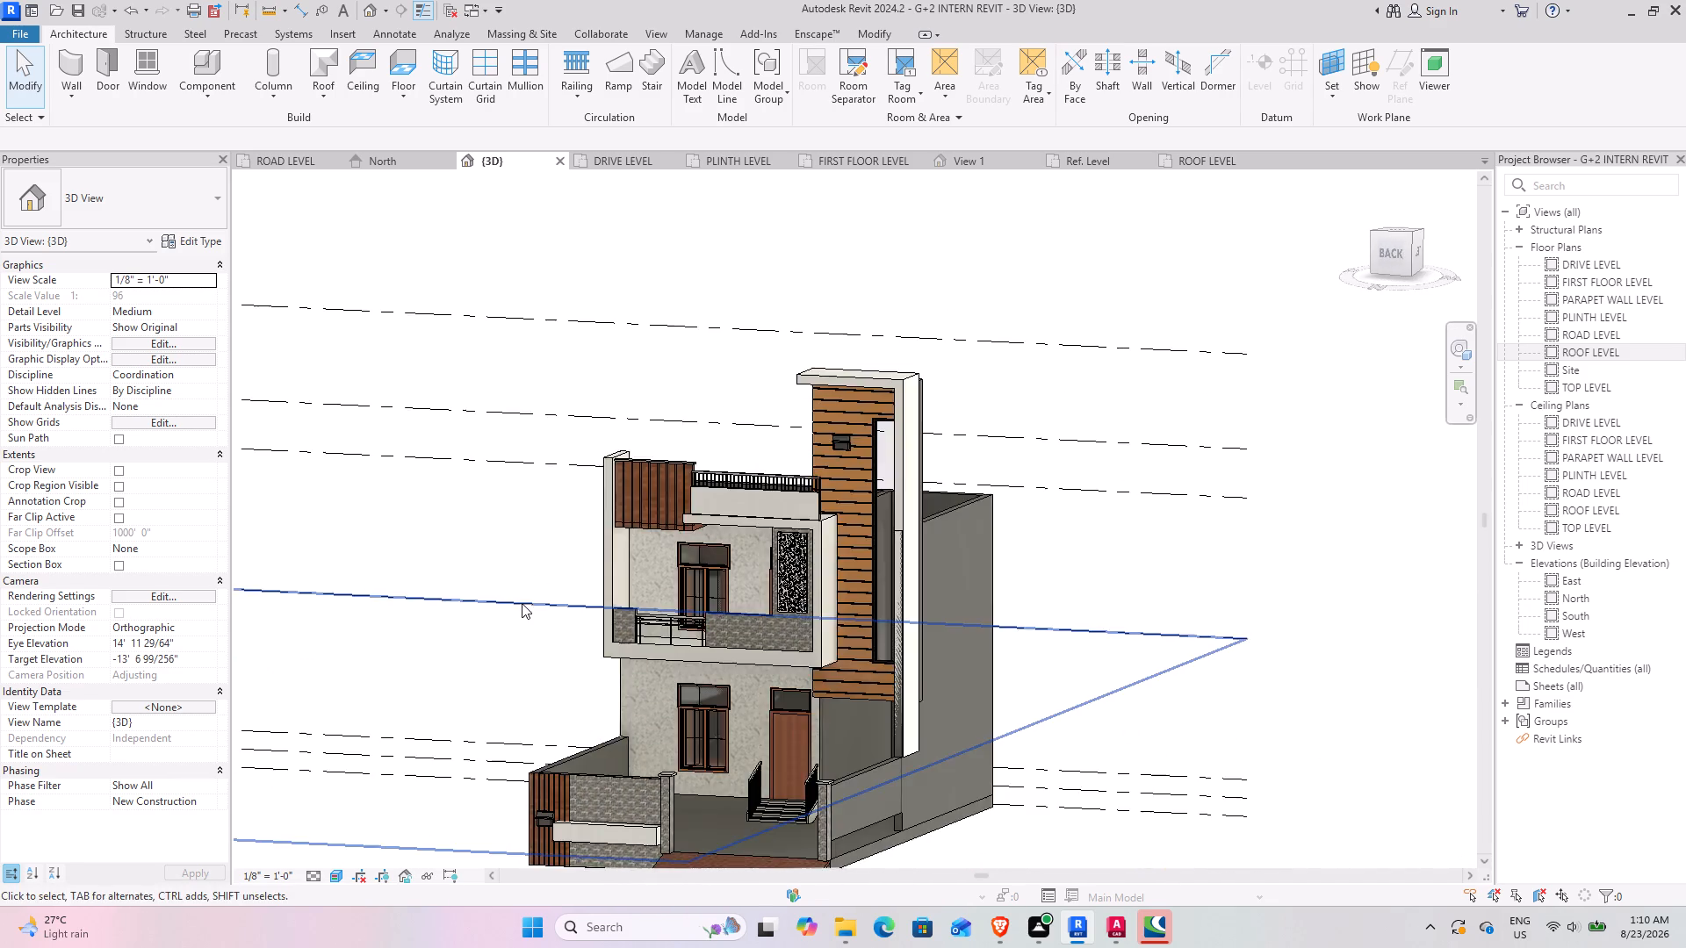
{"action": "middle_click_drag", "start_coordinate": [527, 607], "coordinate": [581, 596]}
{"action": "scroll", "coordinate": [580, 602], "scroll_direction": "down", "scroll_amount": 3}
{"action": "middle_click_drag", "start_coordinate": [548, 637], "coordinate": [660, 547]}
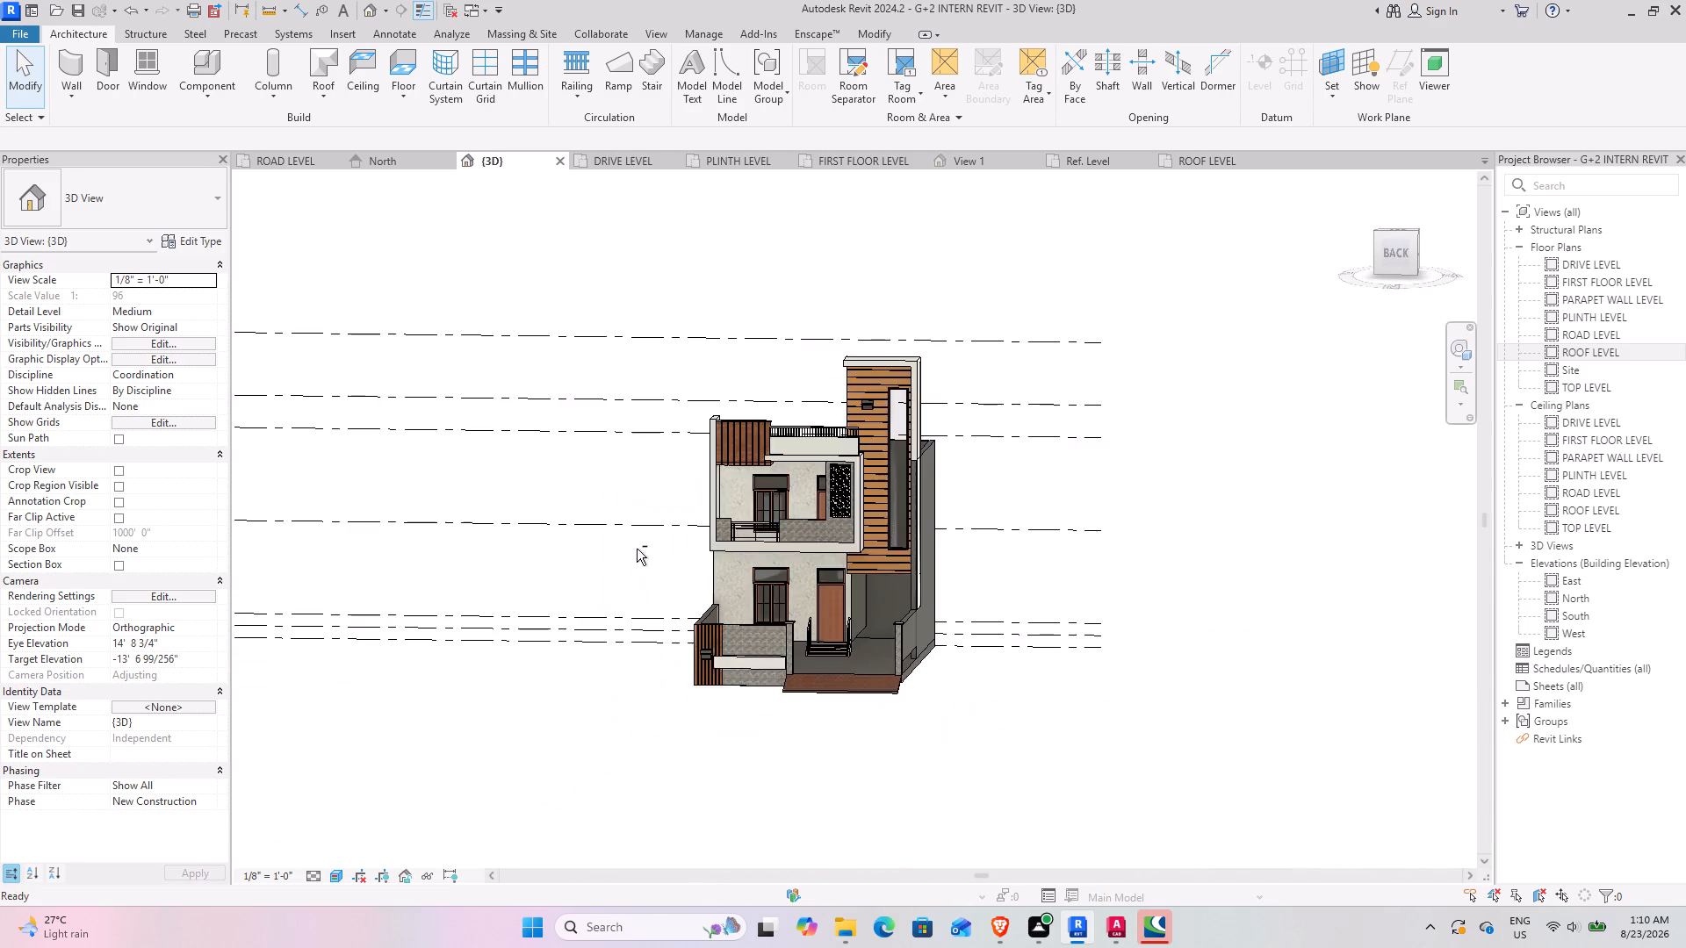
{"action": "middle_click_drag", "start_coordinate": [645, 549], "coordinate": [666, 547], "text": "shift"}
{"action": "scroll", "coordinate": [789, 511], "scroll_direction": "up", "scroll_amount": 3}
{"action": "middle_click_drag", "start_coordinate": [731, 602], "coordinate": [727, 599], "text": "shift"}
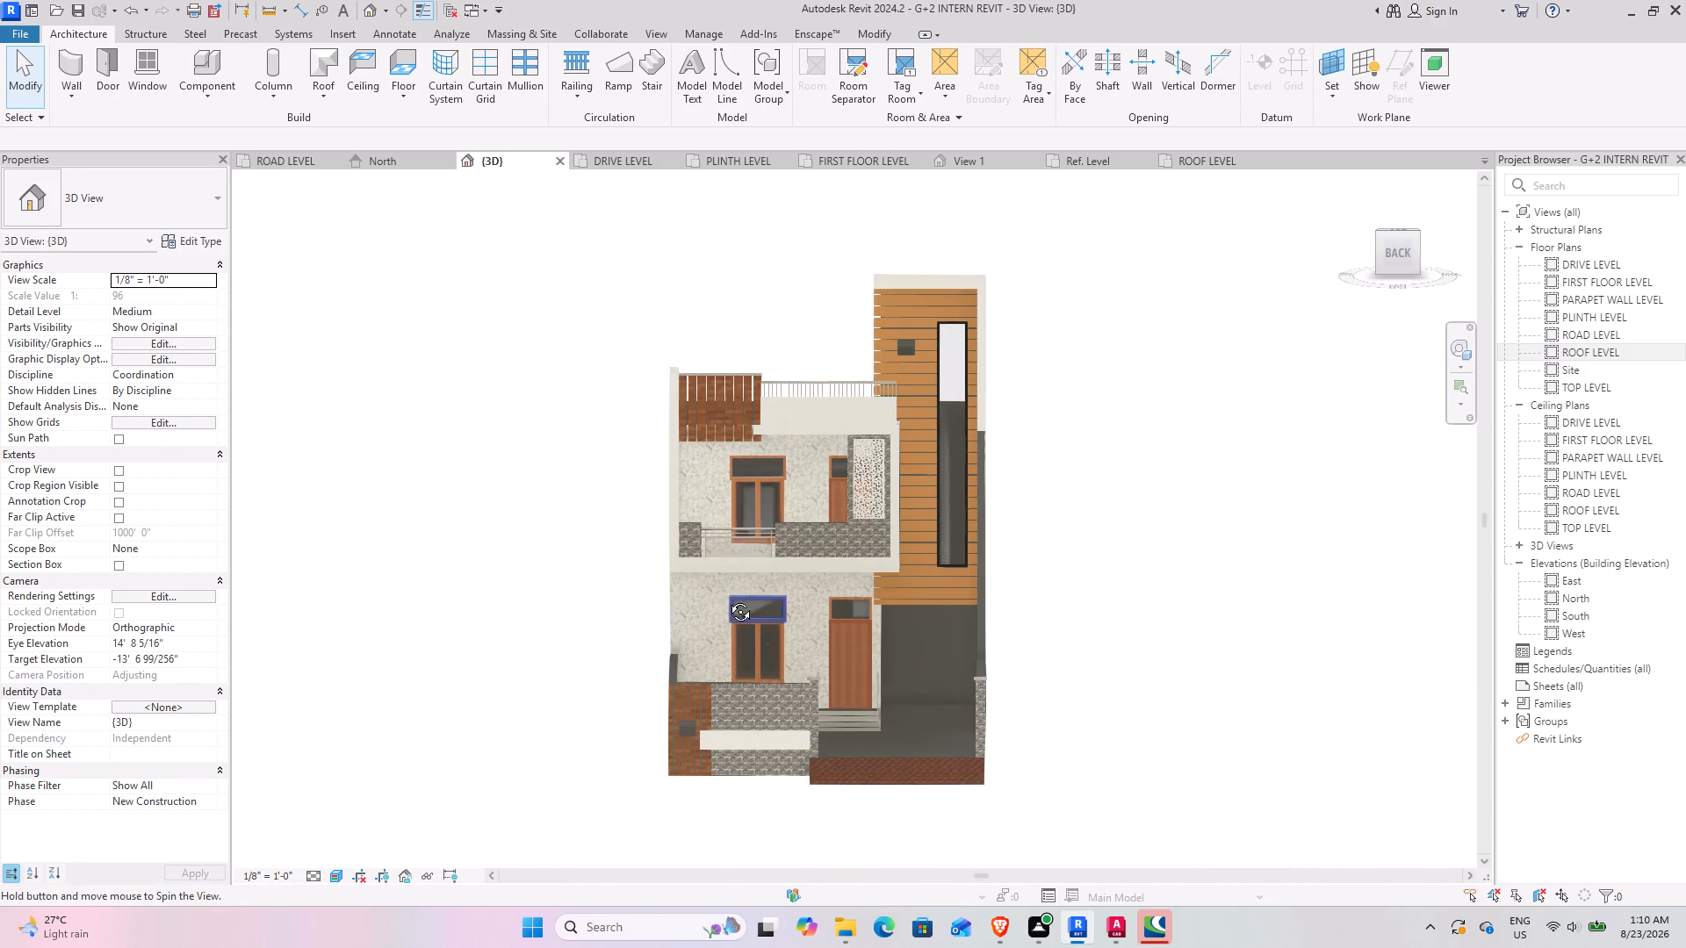
{"action": "middle_click_drag", "start_coordinate": [727, 599], "coordinate": [730, 578], "text": "shift"}
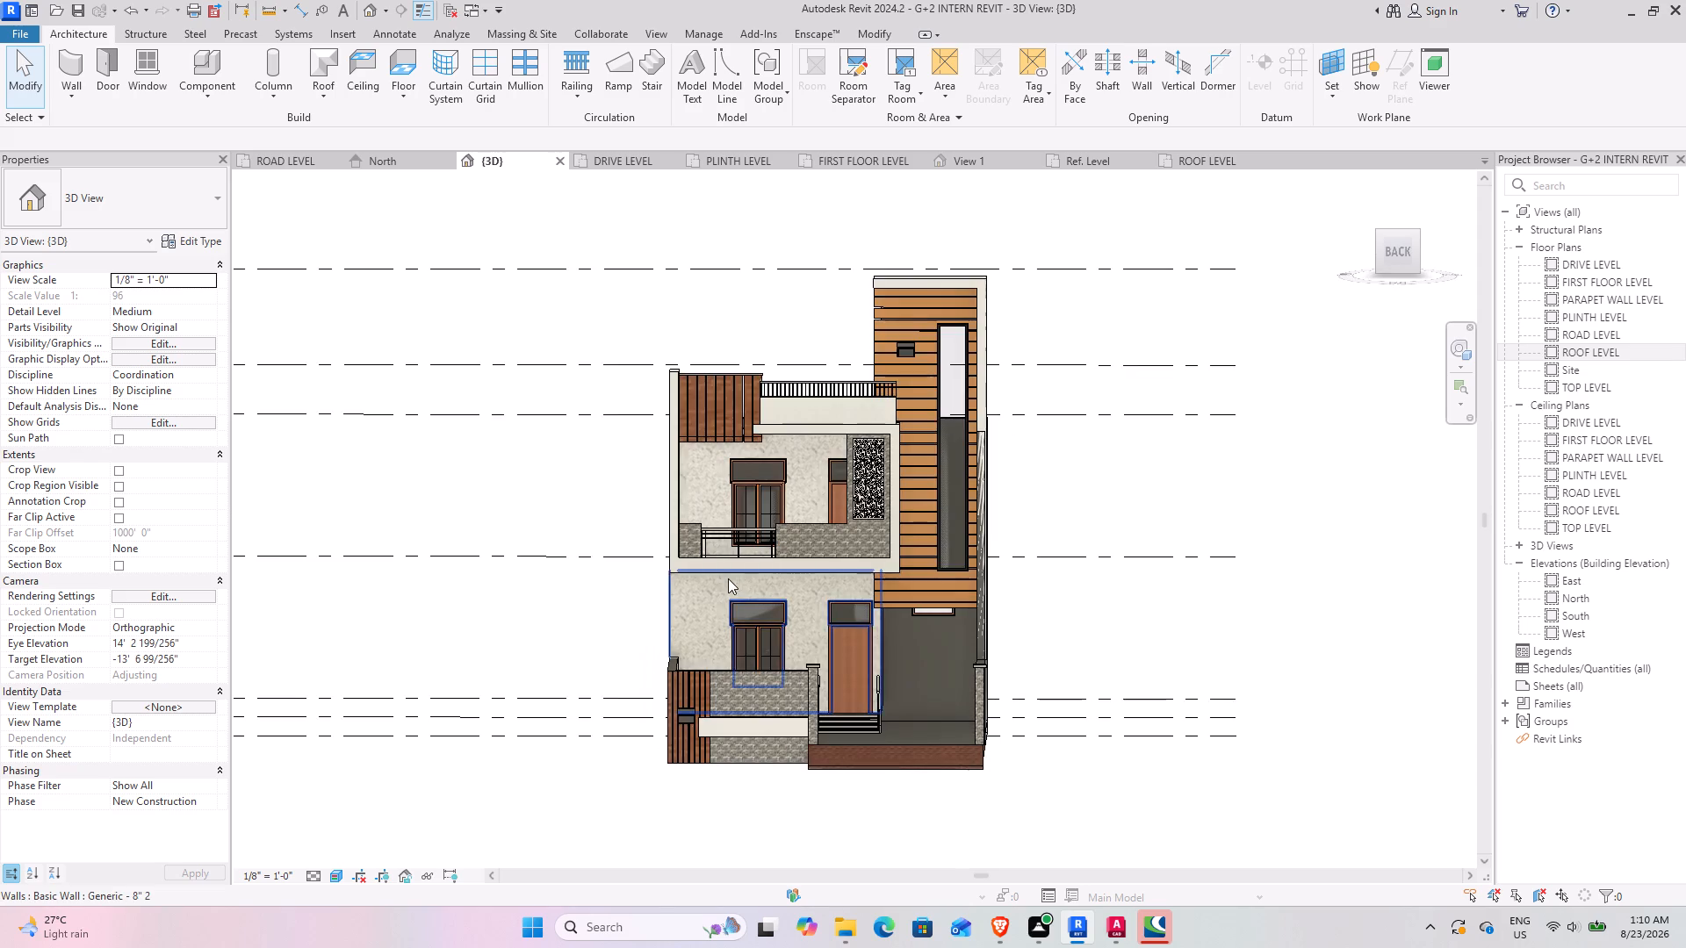
{"action": "scroll", "coordinate": [724, 579], "scroll_direction": "down", "scroll_amount": 1}
{"action": "middle_click_drag", "start_coordinate": [702, 584], "coordinate": [701, 571], "text": "shift"}
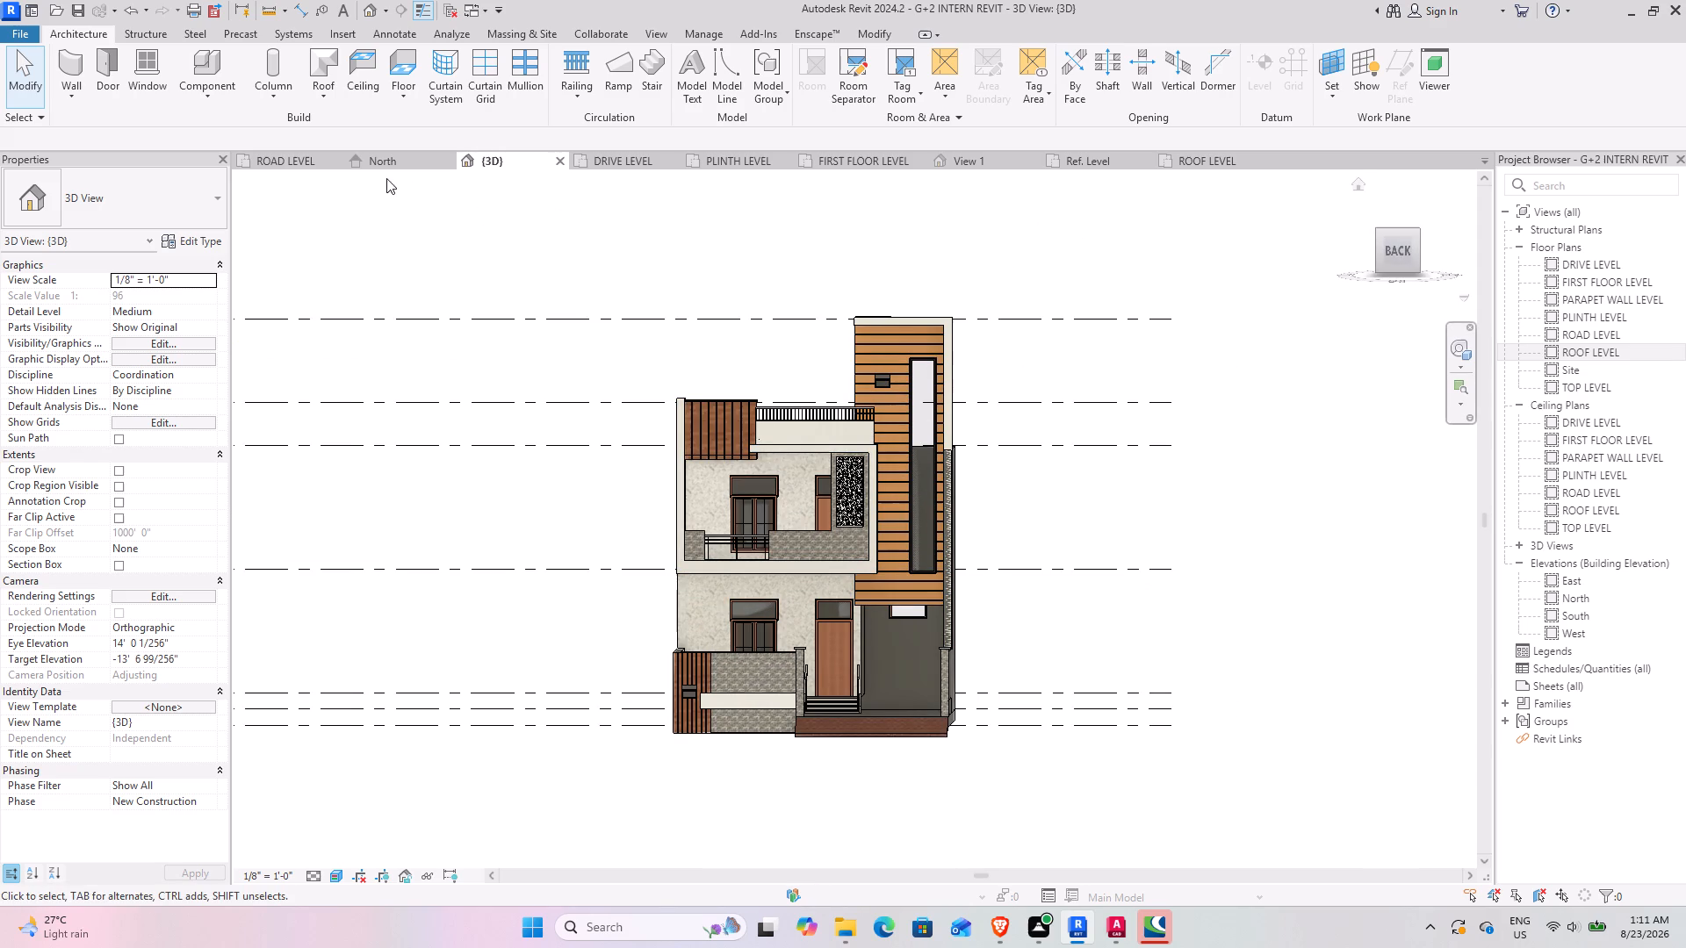
In the ROAD LEVEL plan, create a perspective camera view from the road in front of the house, aimed at the front yard.
{"action": "left_click", "coordinate": [306, 162]}
{"action": "scroll", "coordinate": [760, 431], "scroll_direction": "down", "scroll_amount": 3}
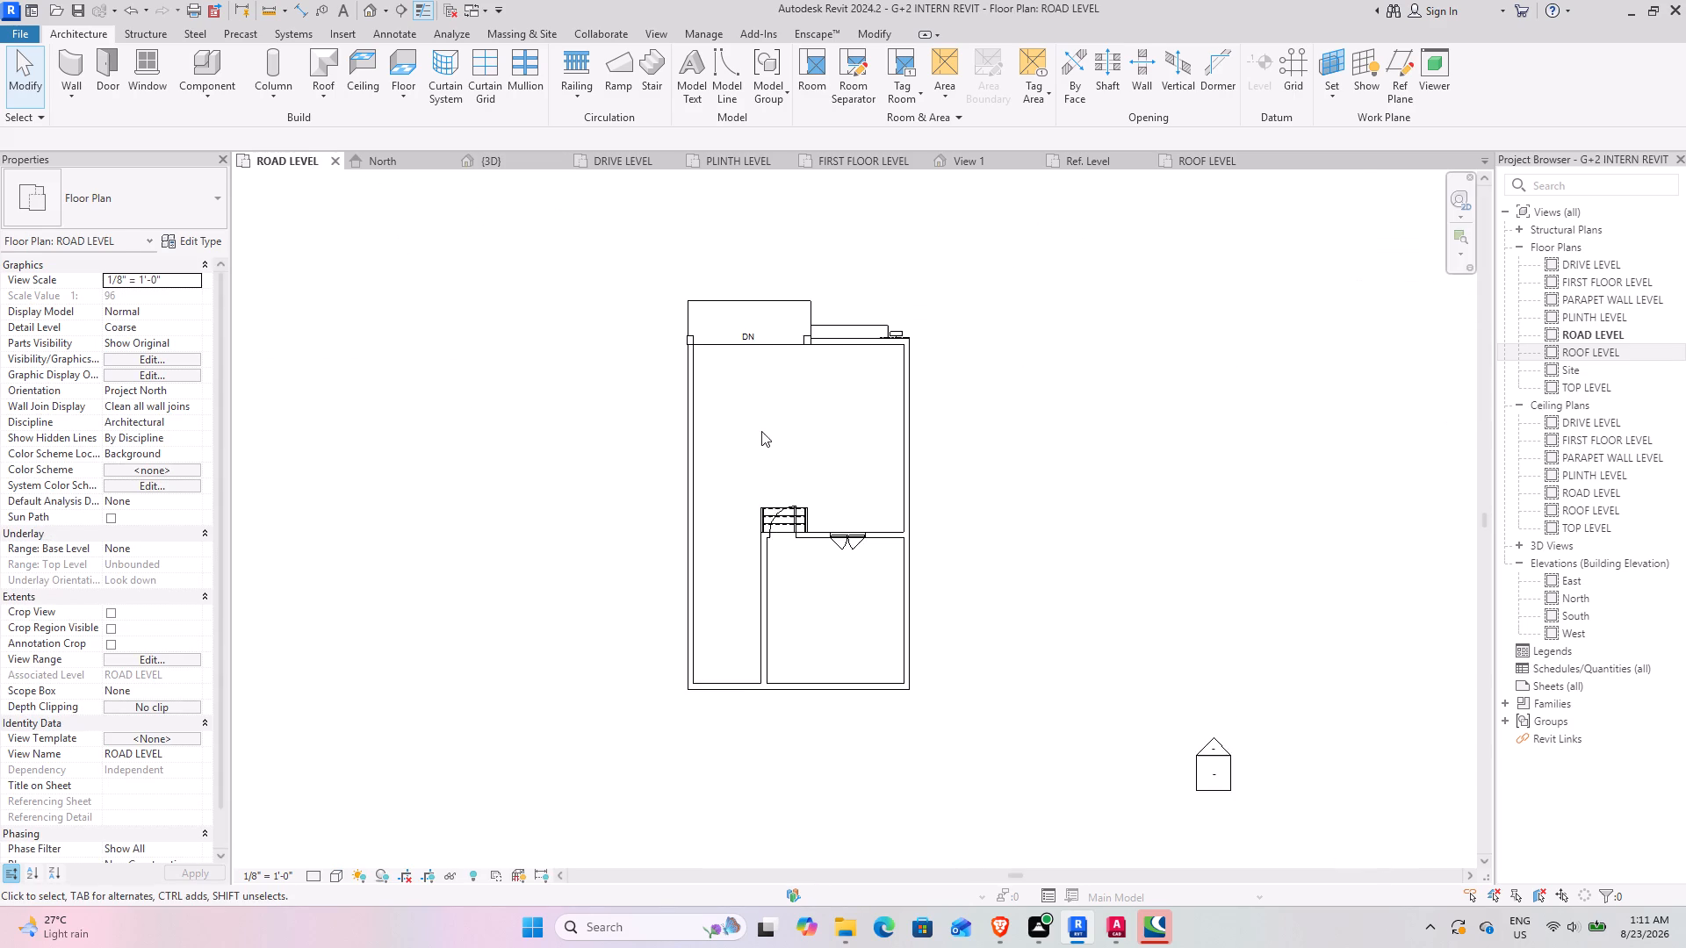
{"action": "middle_click_drag", "start_coordinate": [765, 406], "coordinate": [779, 700]}
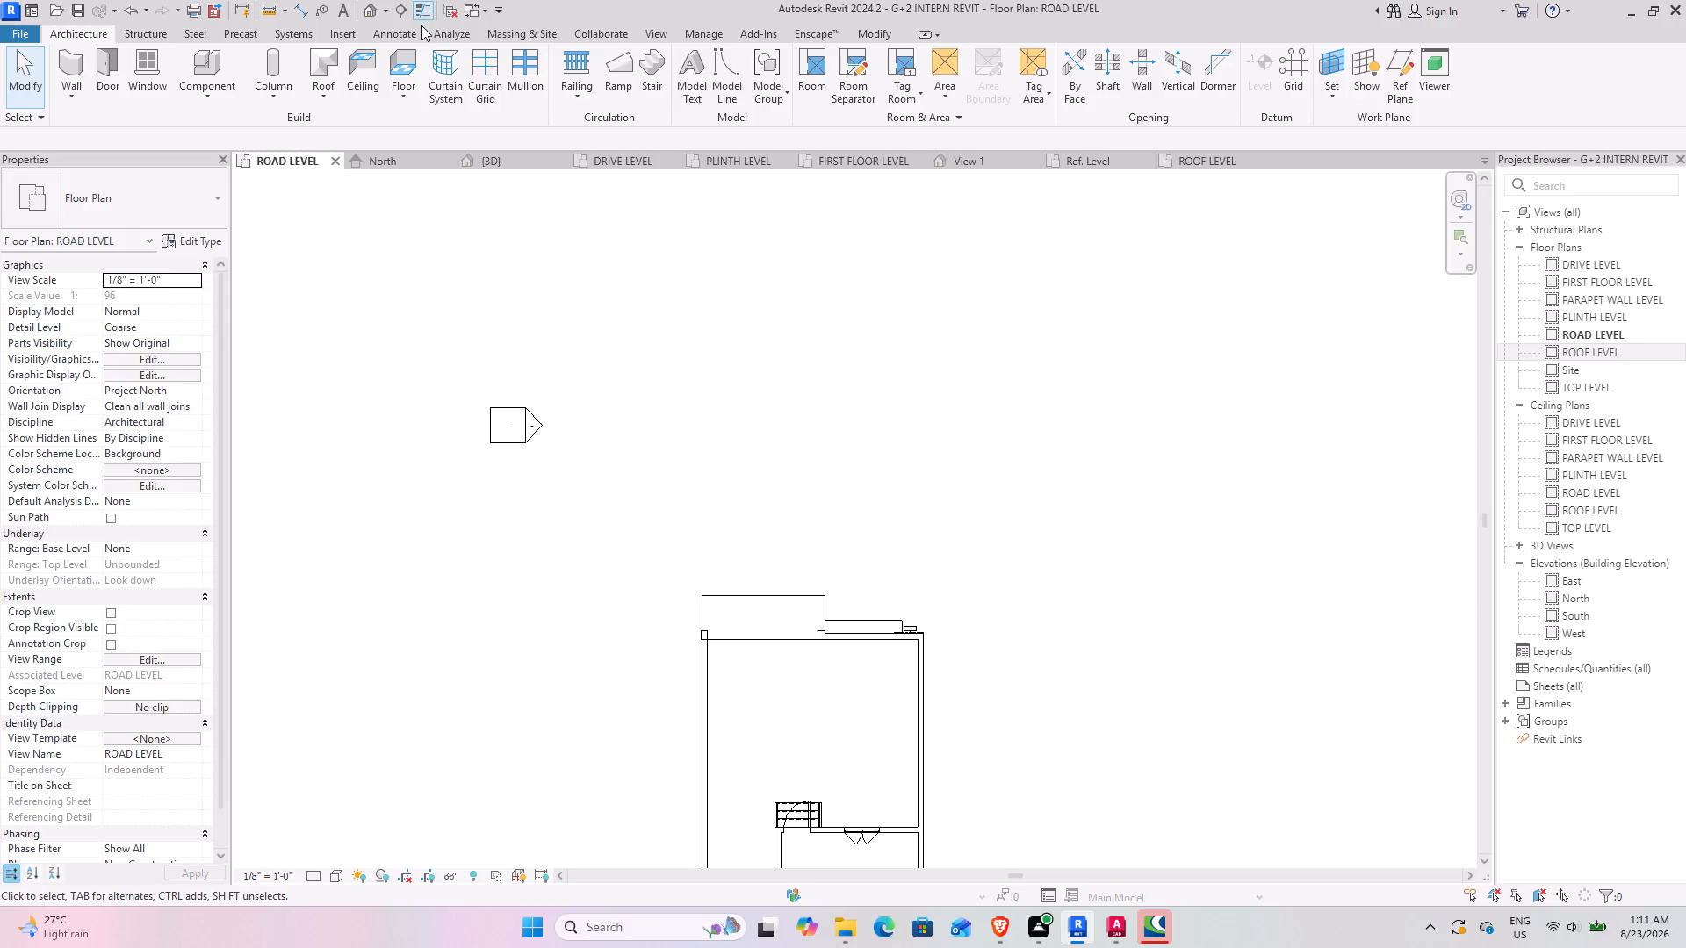
{"action": "left_click", "coordinate": [657, 29]}
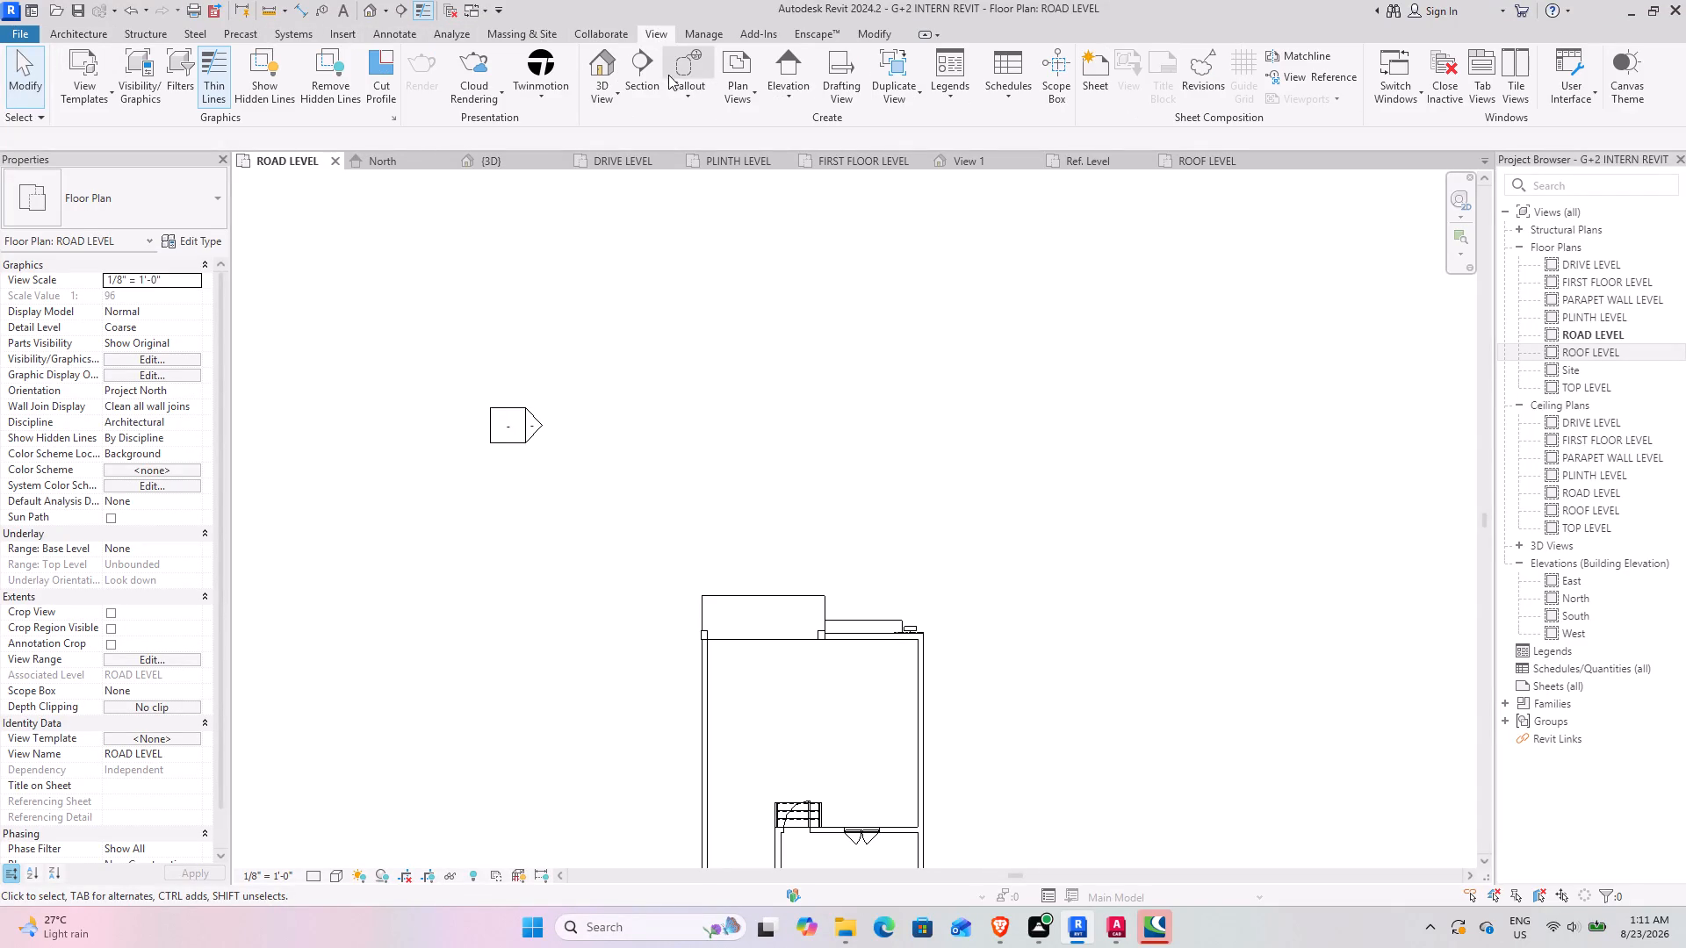
{"action": "left_click", "coordinate": [603, 89]}
{"action": "left_click", "coordinate": [638, 158]}
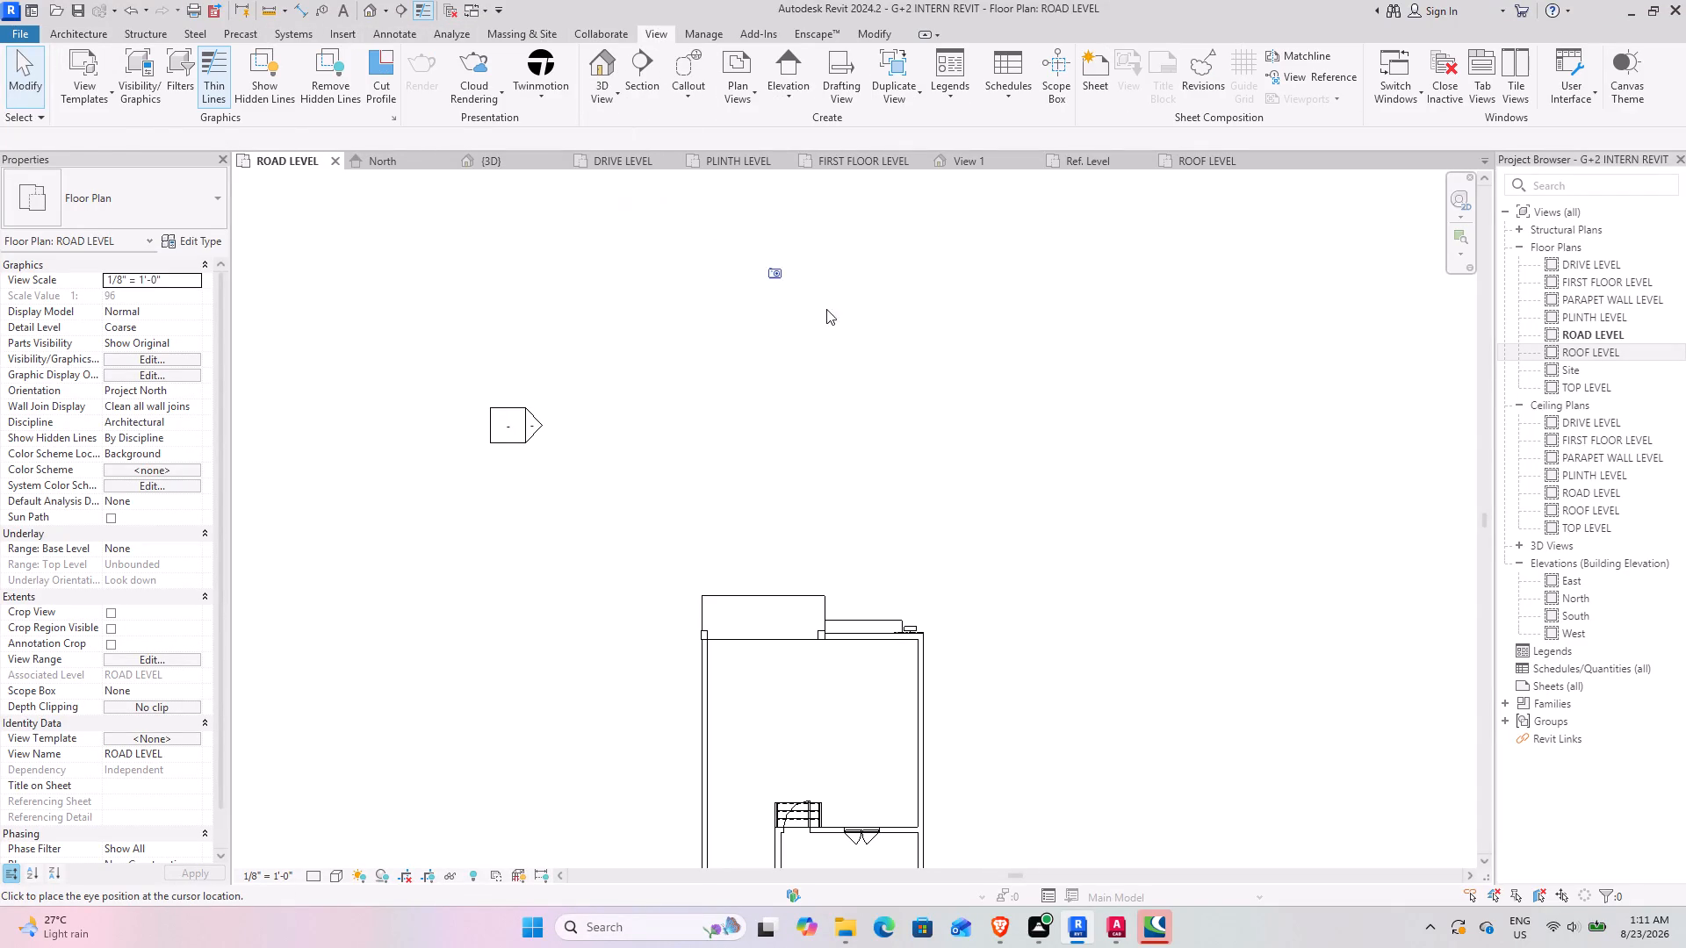
{"action": "left_click", "coordinate": [867, 289]}
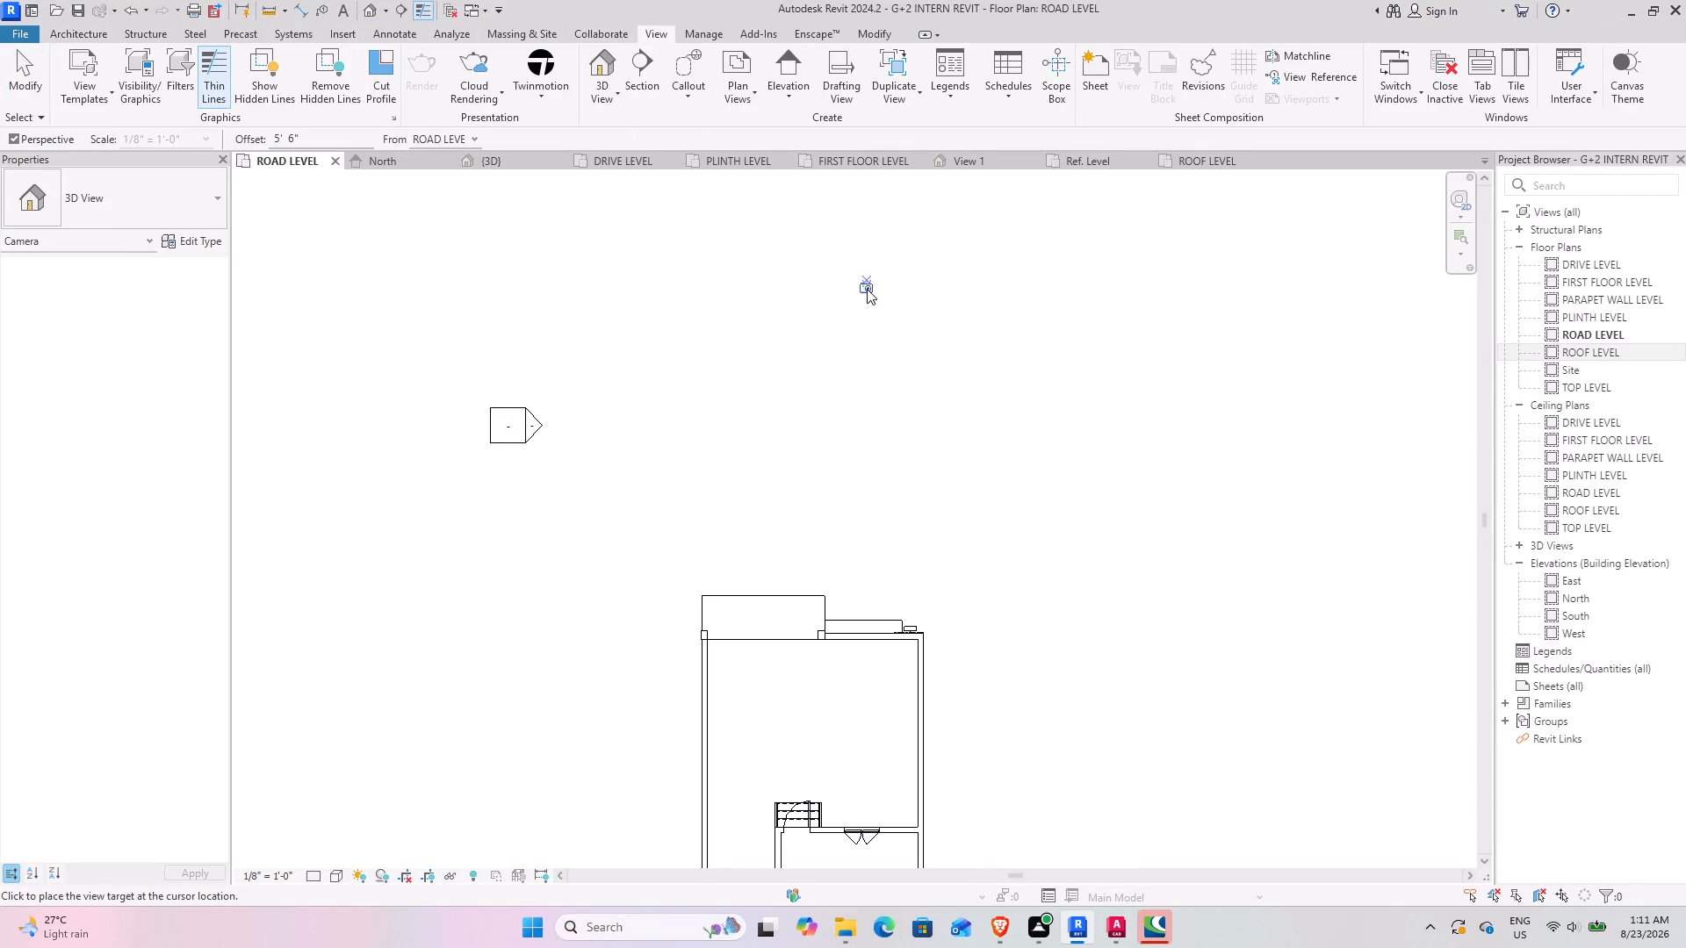
{"action": "left_click", "coordinate": [814, 747]}
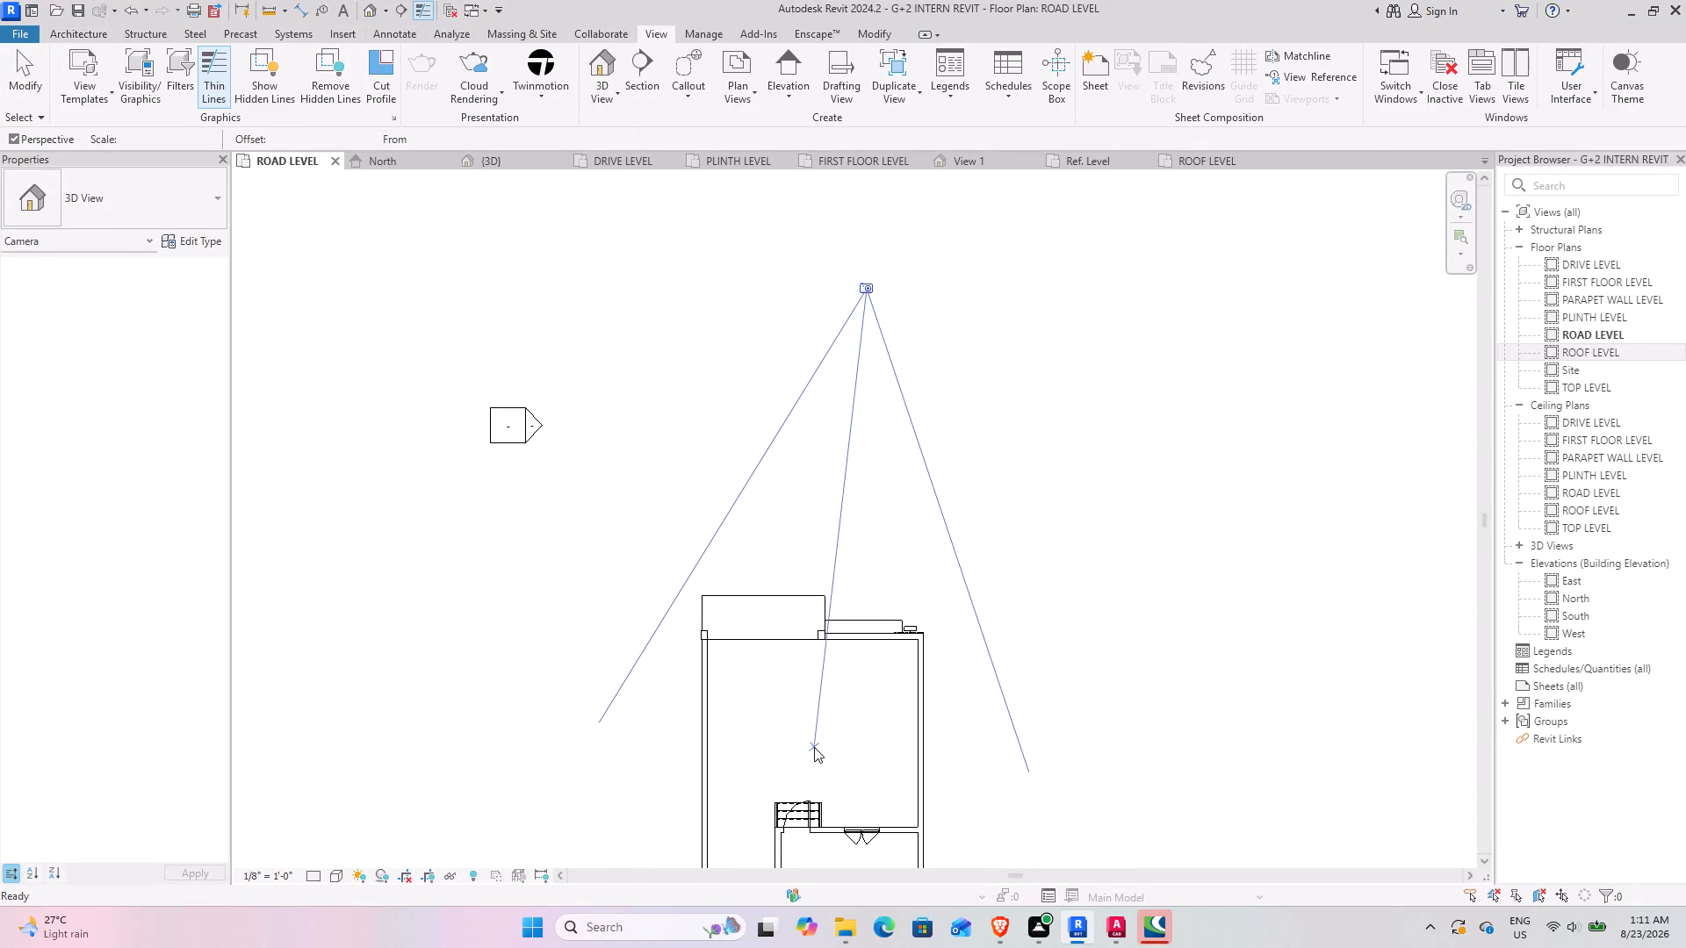
Extend the camera view's crop region upward so it takes in the full height of the tower.
{"action": "scroll", "coordinate": [790, 464], "scroll_direction": "down", "scroll_amount": 3}
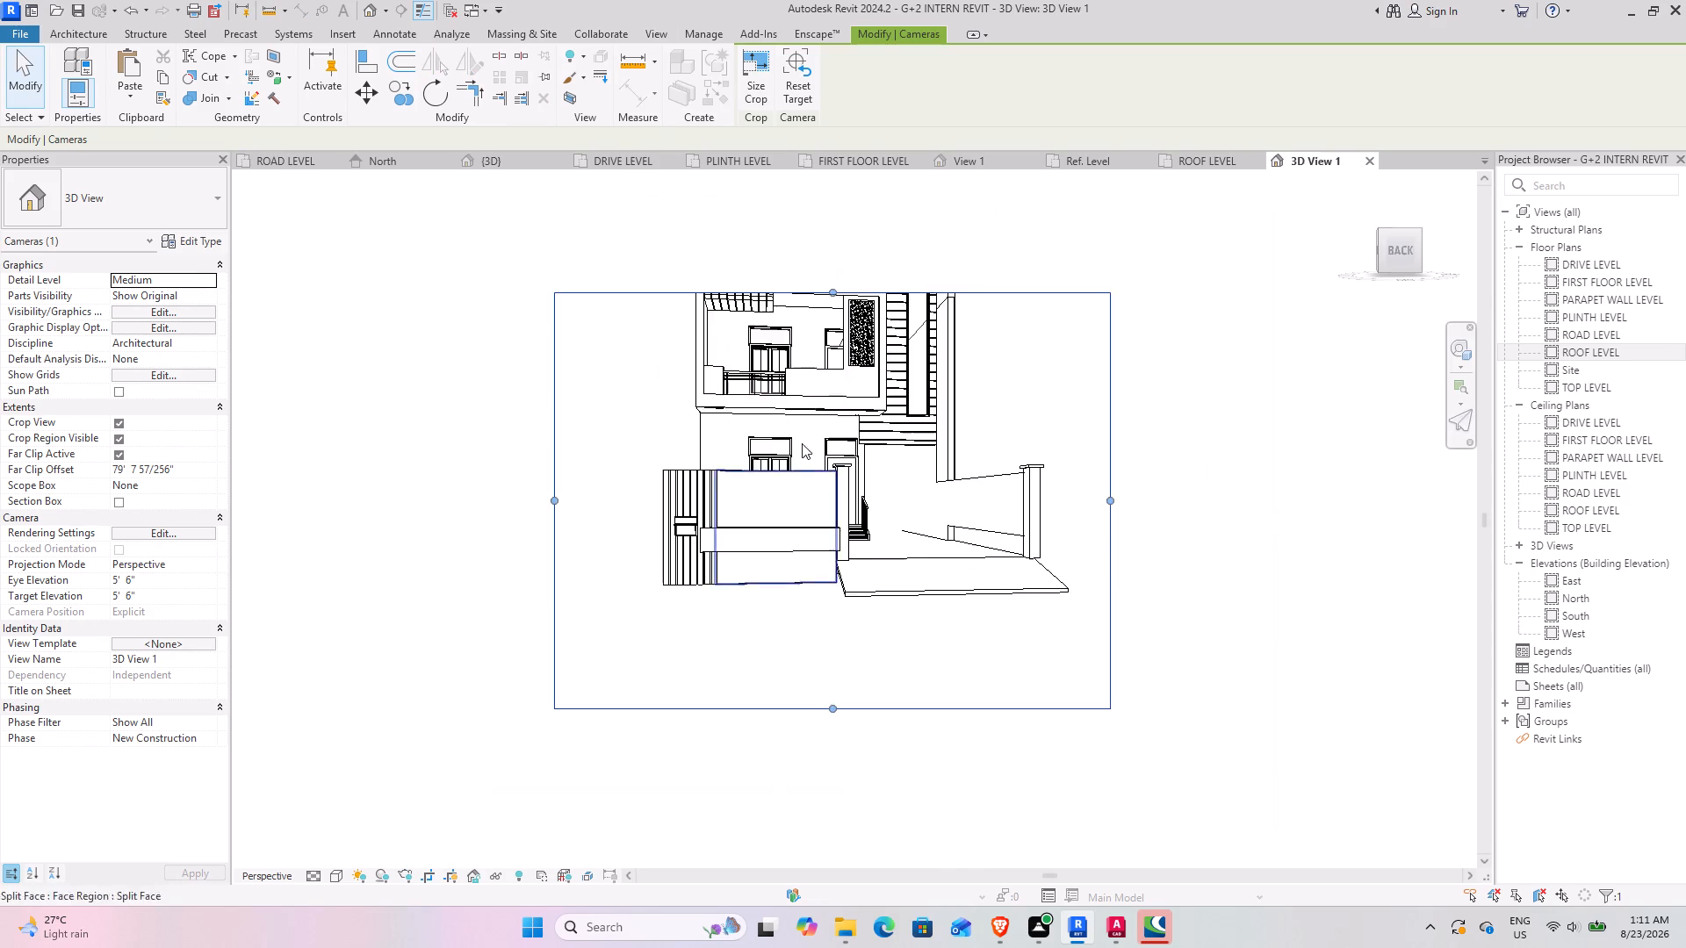
{"action": "middle_click_drag", "start_coordinate": [823, 396], "coordinate": [757, 613]}
{"action": "left_click_drag", "start_coordinate": [768, 504], "coordinate": [755, 348]}
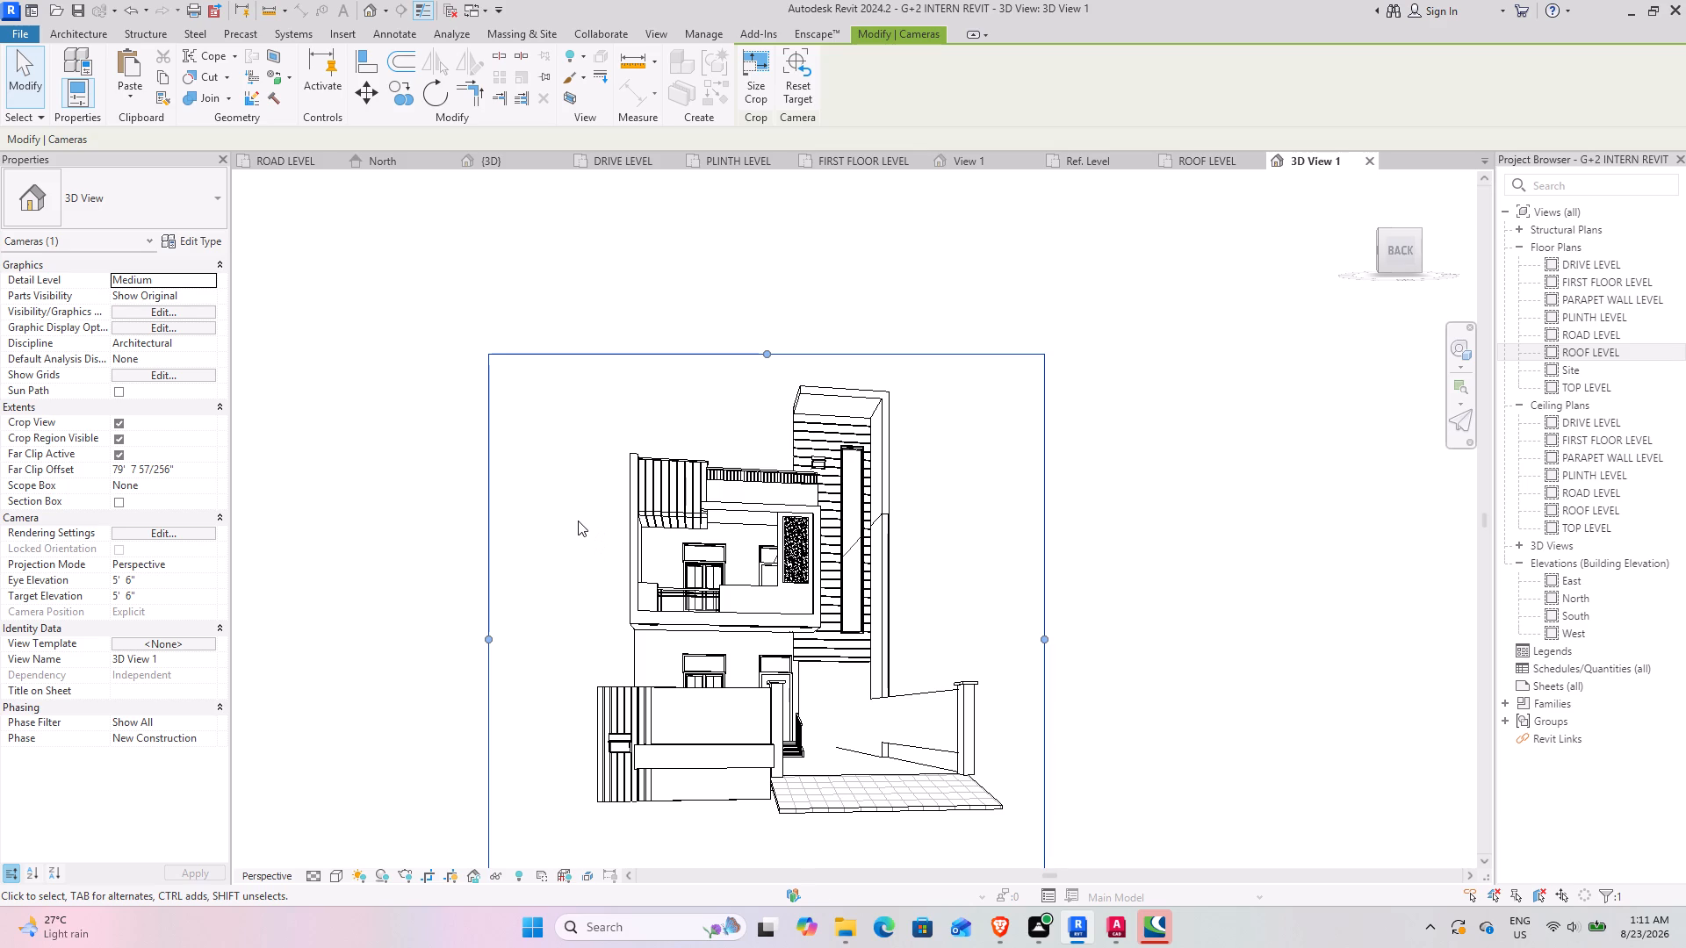
Switch the camera view's visual style to one that shows the facade's material textures and colours.
{"action": "left_click", "coordinate": [338, 880]}
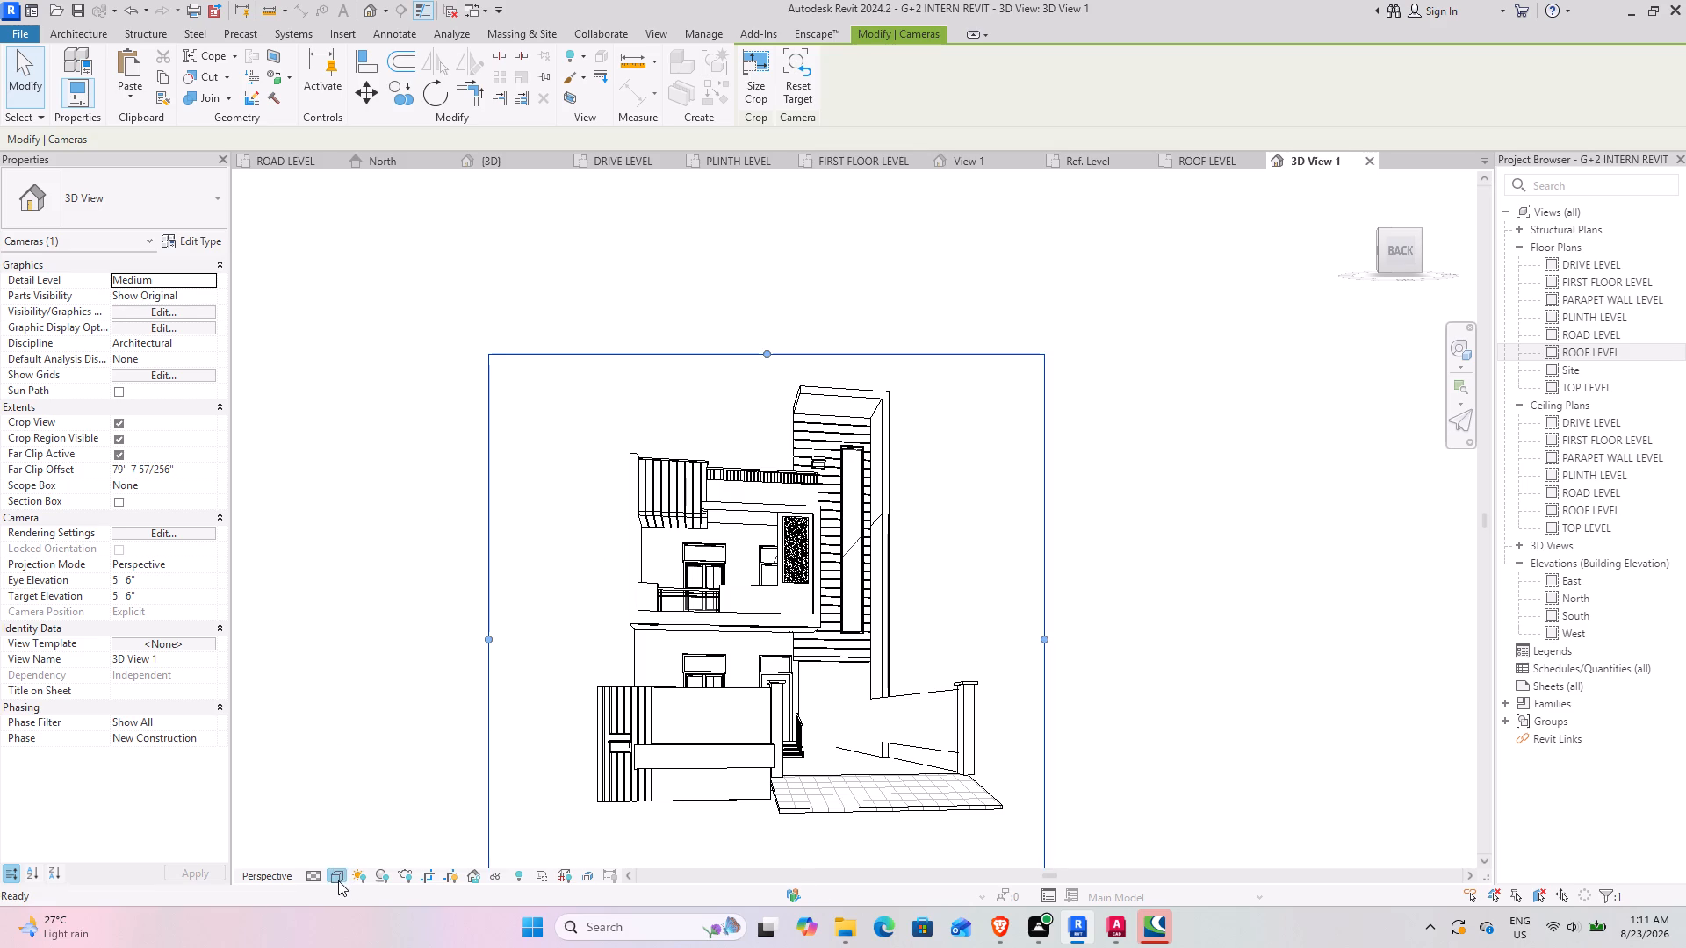
{"action": "left_click", "coordinate": [388, 856]}
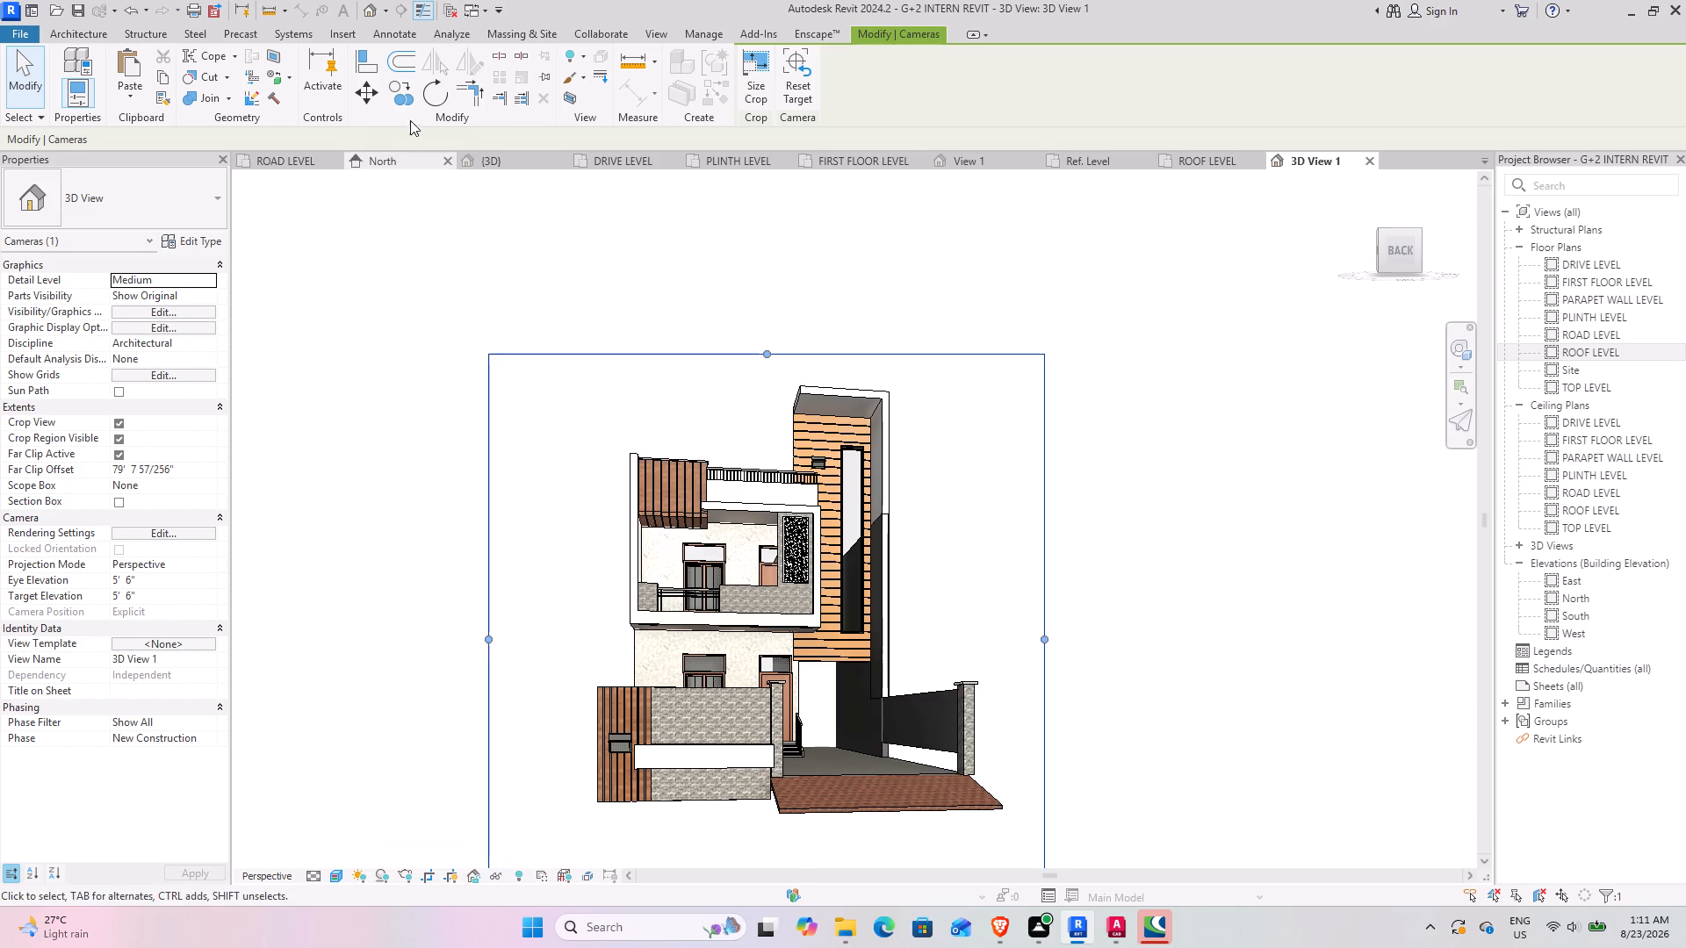
Render the camera view at Draft quality and screen resolution, with the Exterior: Sun only scheme and the Sky: Few Clouds background.
{"action": "left_click", "coordinate": [665, 35]}
{"action": "left_click", "coordinate": [600, 98]}
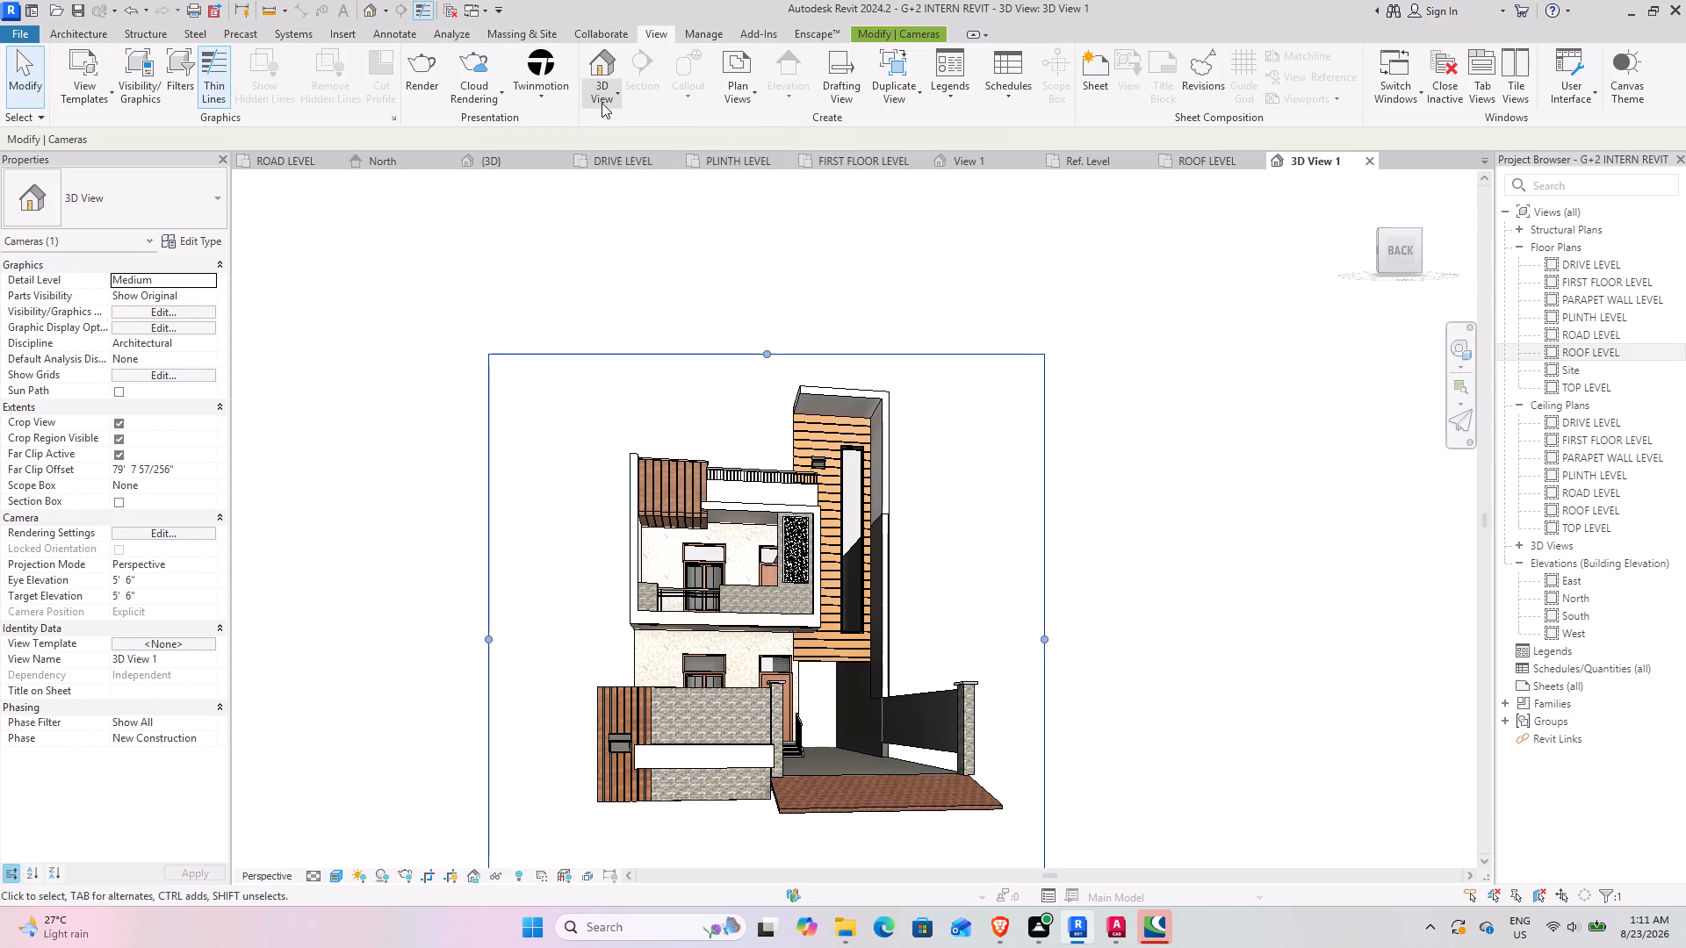
{"action": "left_click", "coordinate": [605, 96]}
{"action": "left_click", "coordinate": [437, 86]}
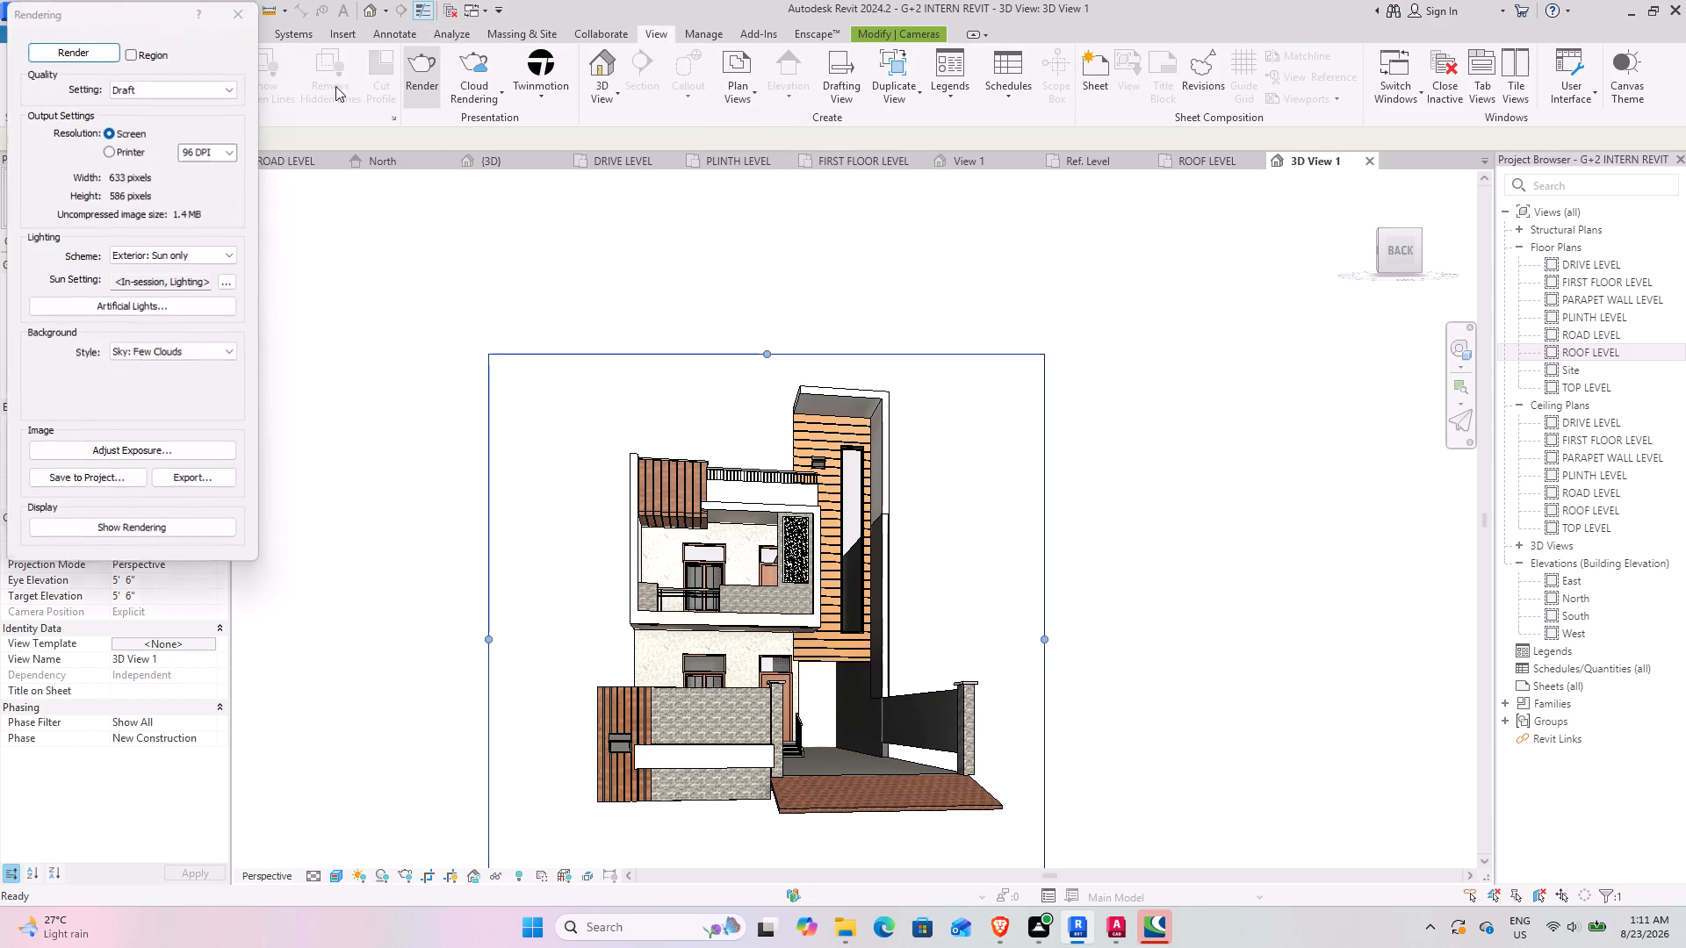
{"action": "left_click", "coordinate": [60, 54]}
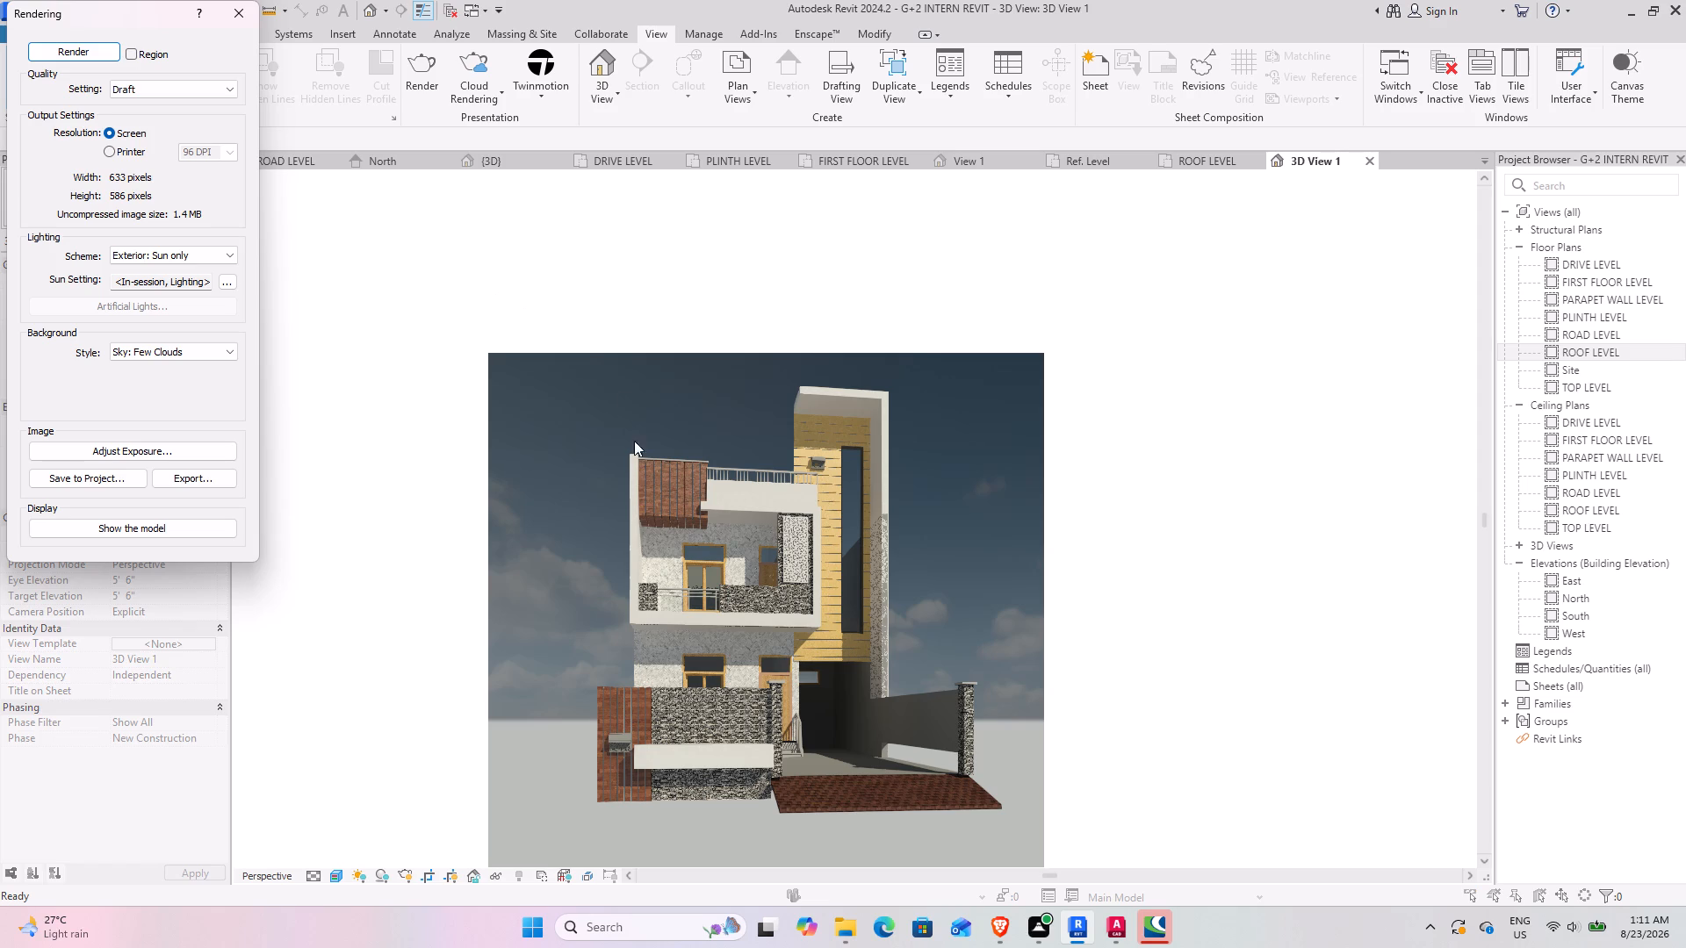
Examine the rendered image up close, covering the wall lights, balcony, tower cladding, boundary wall and driveway.
{"action": "scroll", "coordinate": [815, 676], "scroll_direction": "up", "scroll_amount": 7}
{"action": "middle_click_drag", "start_coordinate": [802, 664], "coordinate": [807, 650]}
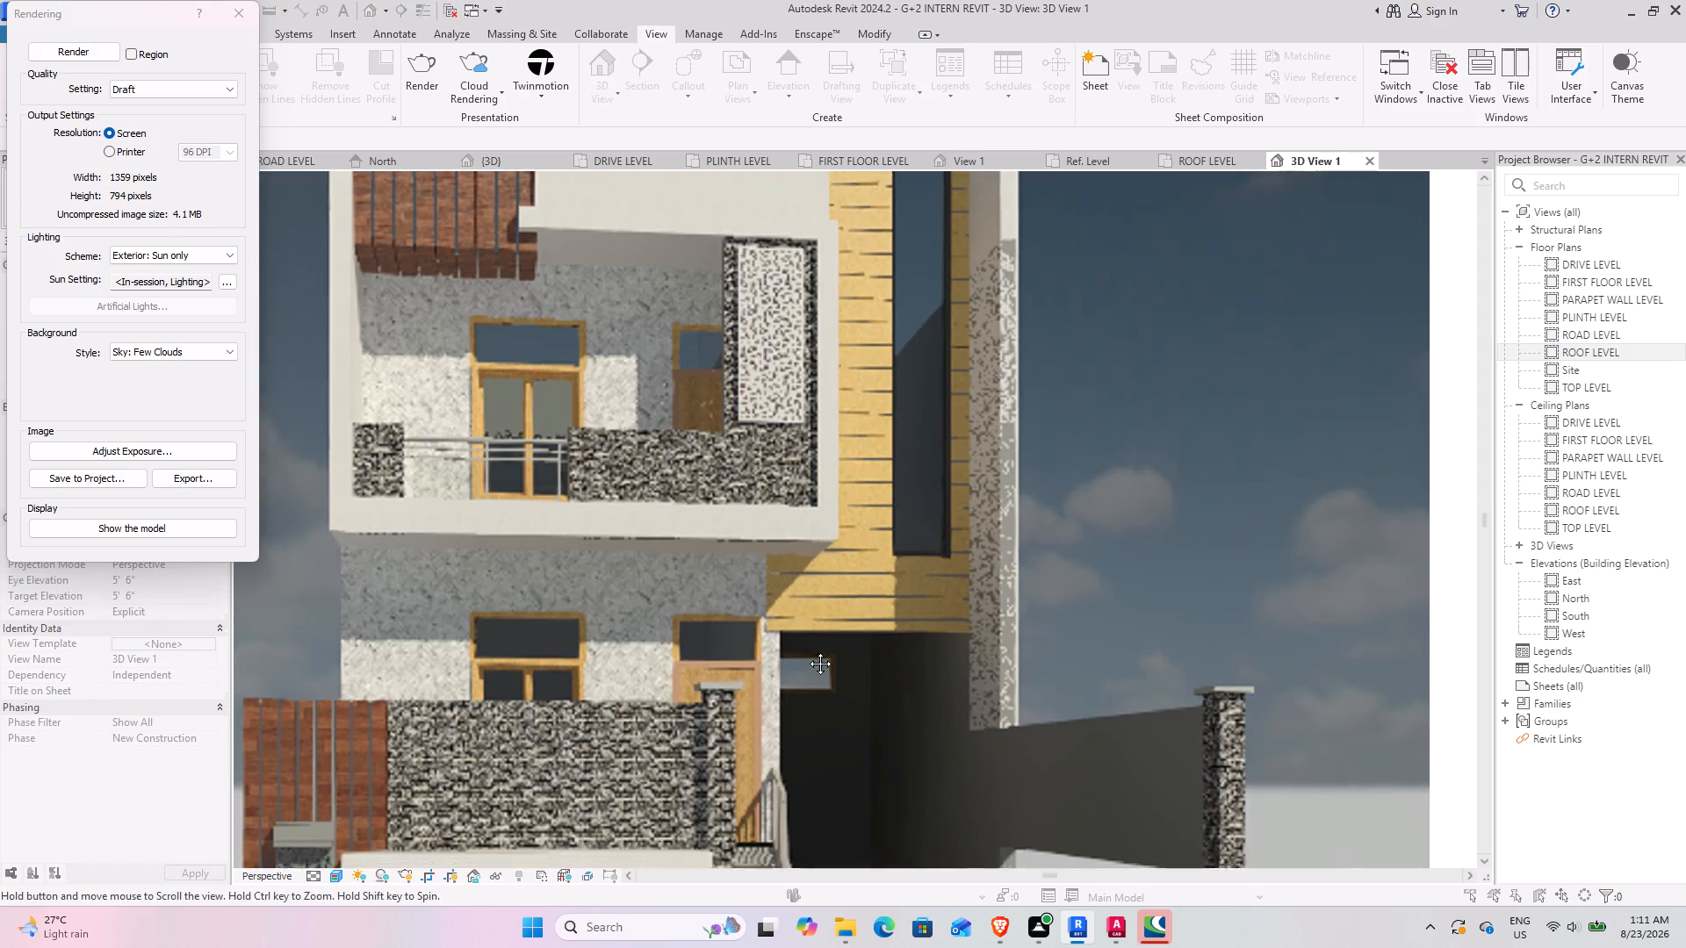
{"action": "middle_click_drag", "start_coordinate": [807, 650], "coordinate": [995, 380]}
{"action": "scroll", "coordinate": [952, 441], "scroll_direction": "down", "scroll_amount": 2}
{"action": "middle_click_drag", "start_coordinate": [1036, 387], "coordinate": [957, 561]}
{"action": "middle_click_drag", "start_coordinate": [944, 386], "coordinate": [914, 493]}
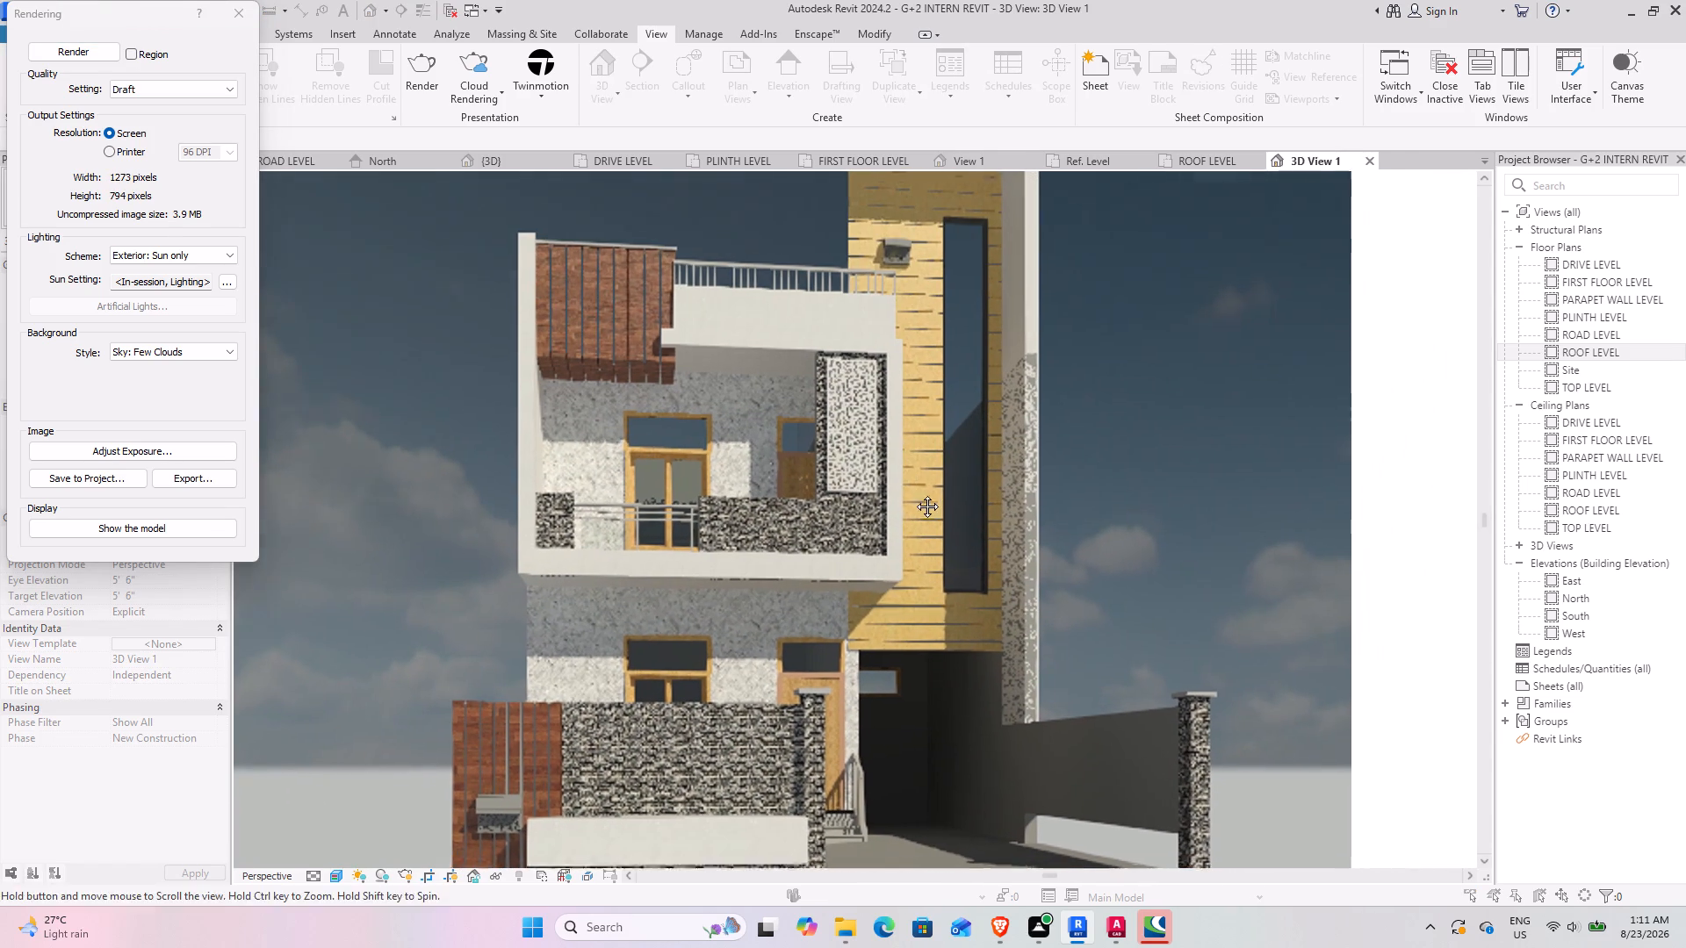
{"action": "middle_click_drag", "start_coordinate": [914, 493], "coordinate": [914, 496]}
{"action": "middle_click_drag", "start_coordinate": [854, 612], "coordinate": [877, 513]}
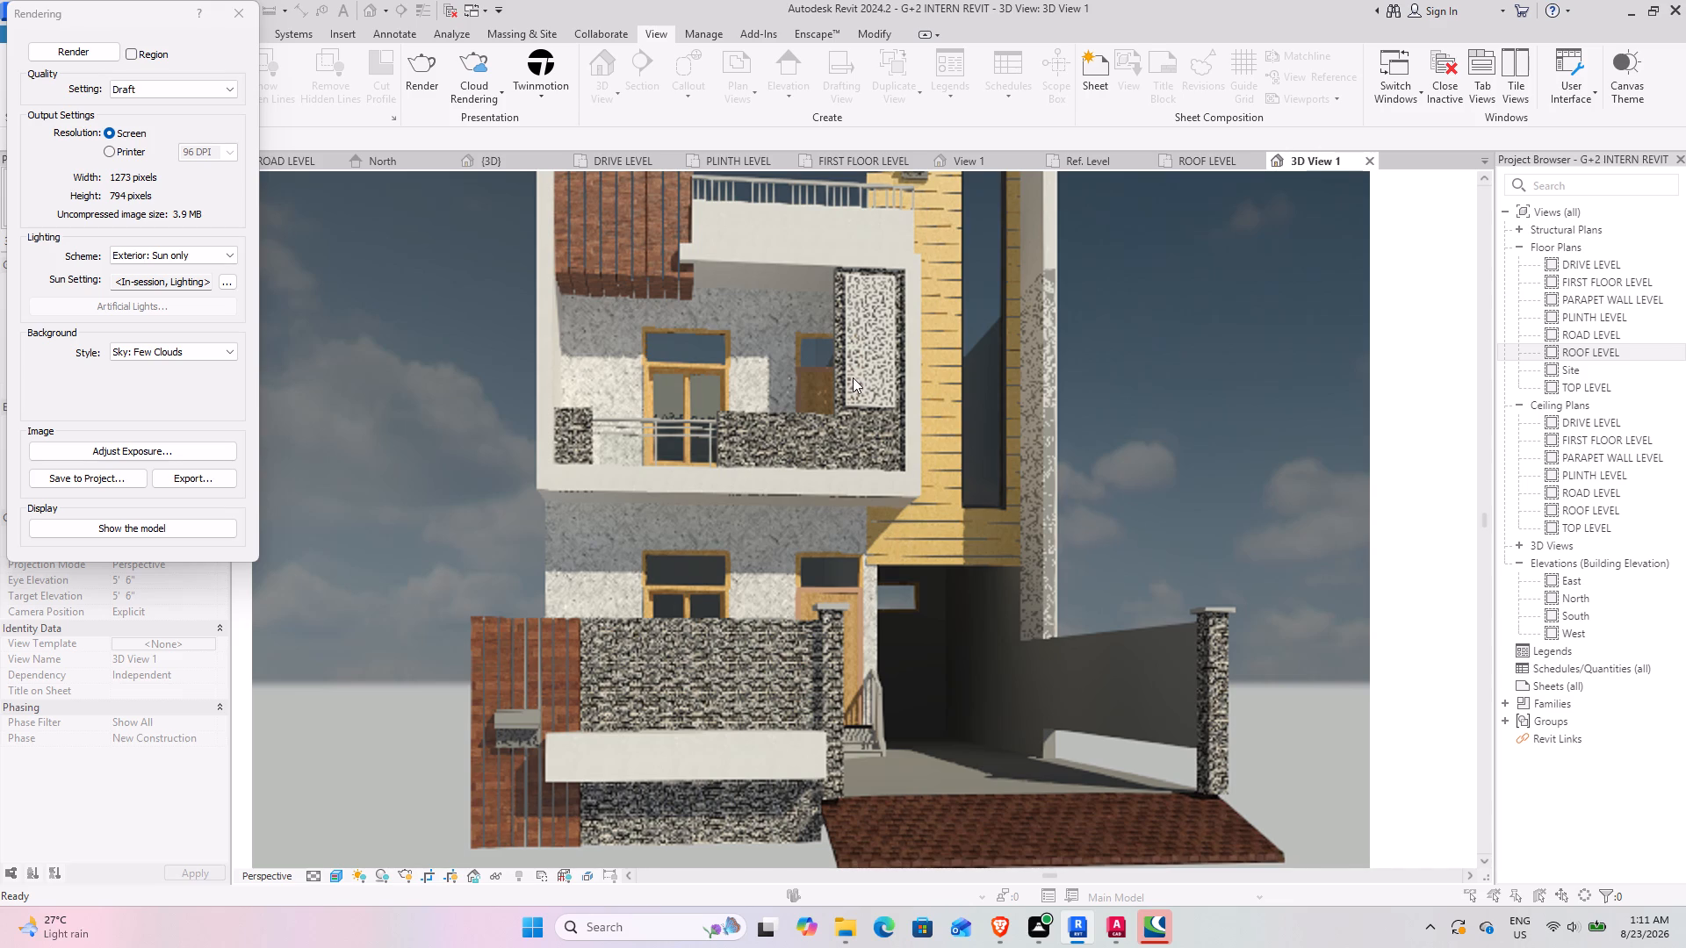
Examine the rendered facade from the tower and balcony down to the boundary wall, and return to the model display.
{"action": "middle_click_drag", "start_coordinate": [853, 377], "coordinate": [870, 403]}
{"action": "middle_click_drag", "start_coordinate": [798, 378], "coordinate": [807, 445]}
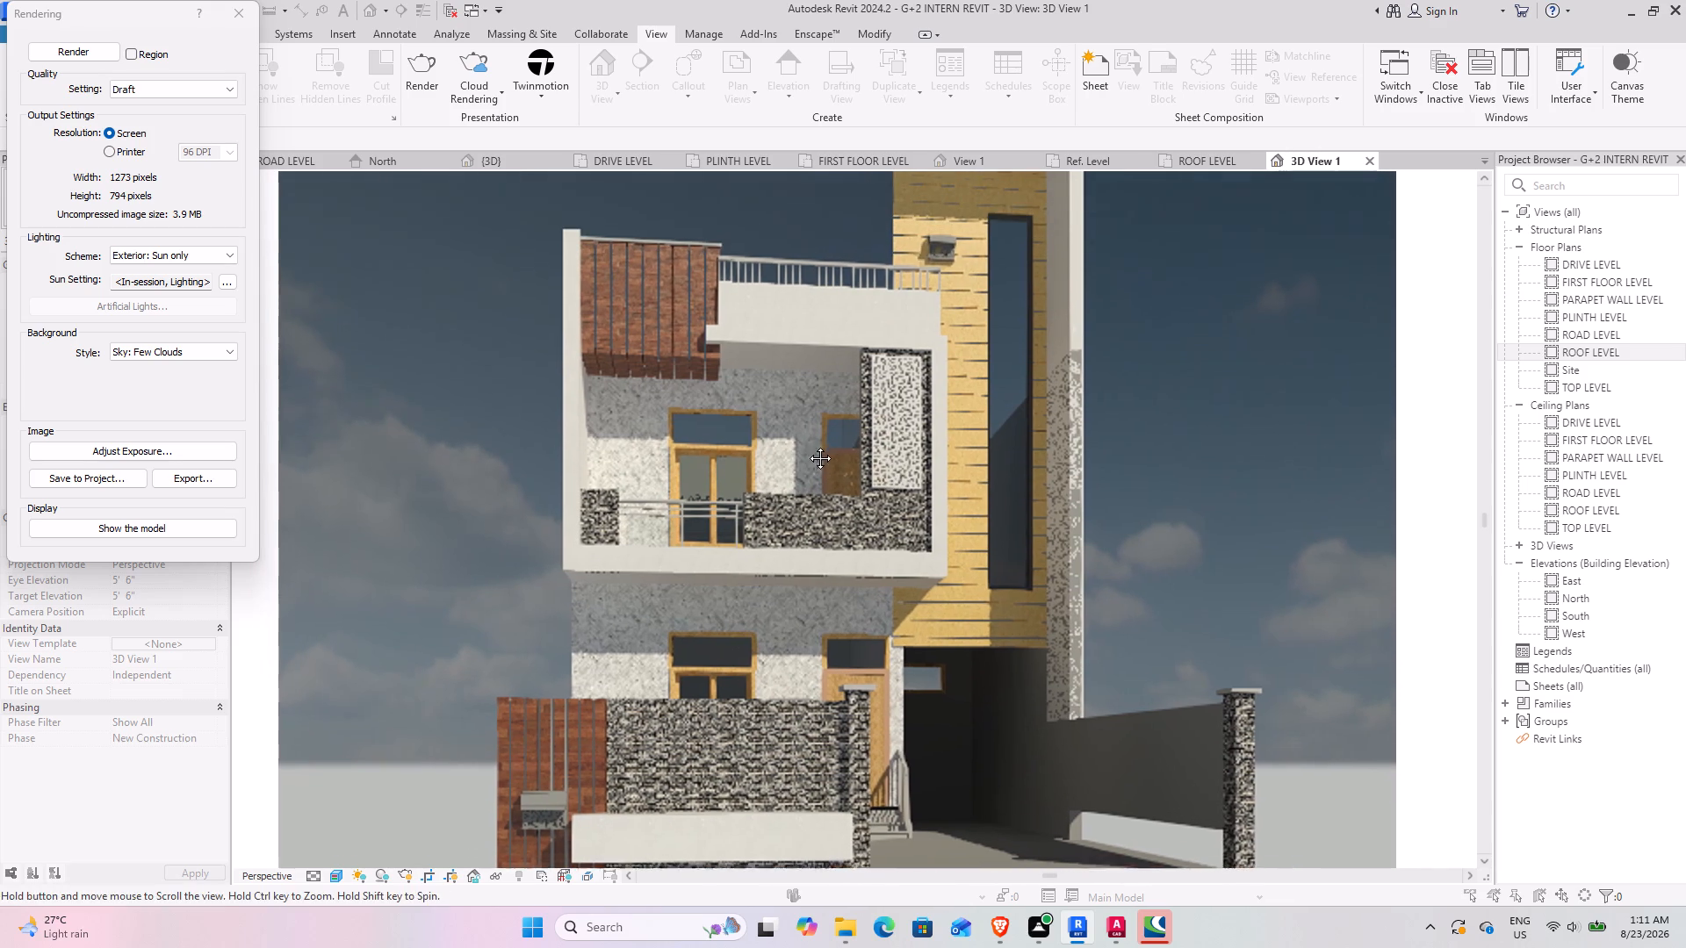
{"action": "middle_click_drag", "start_coordinate": [807, 445], "coordinate": [807, 463]}
{"action": "middle_click_drag", "start_coordinate": [782, 456], "coordinate": [781, 368]}
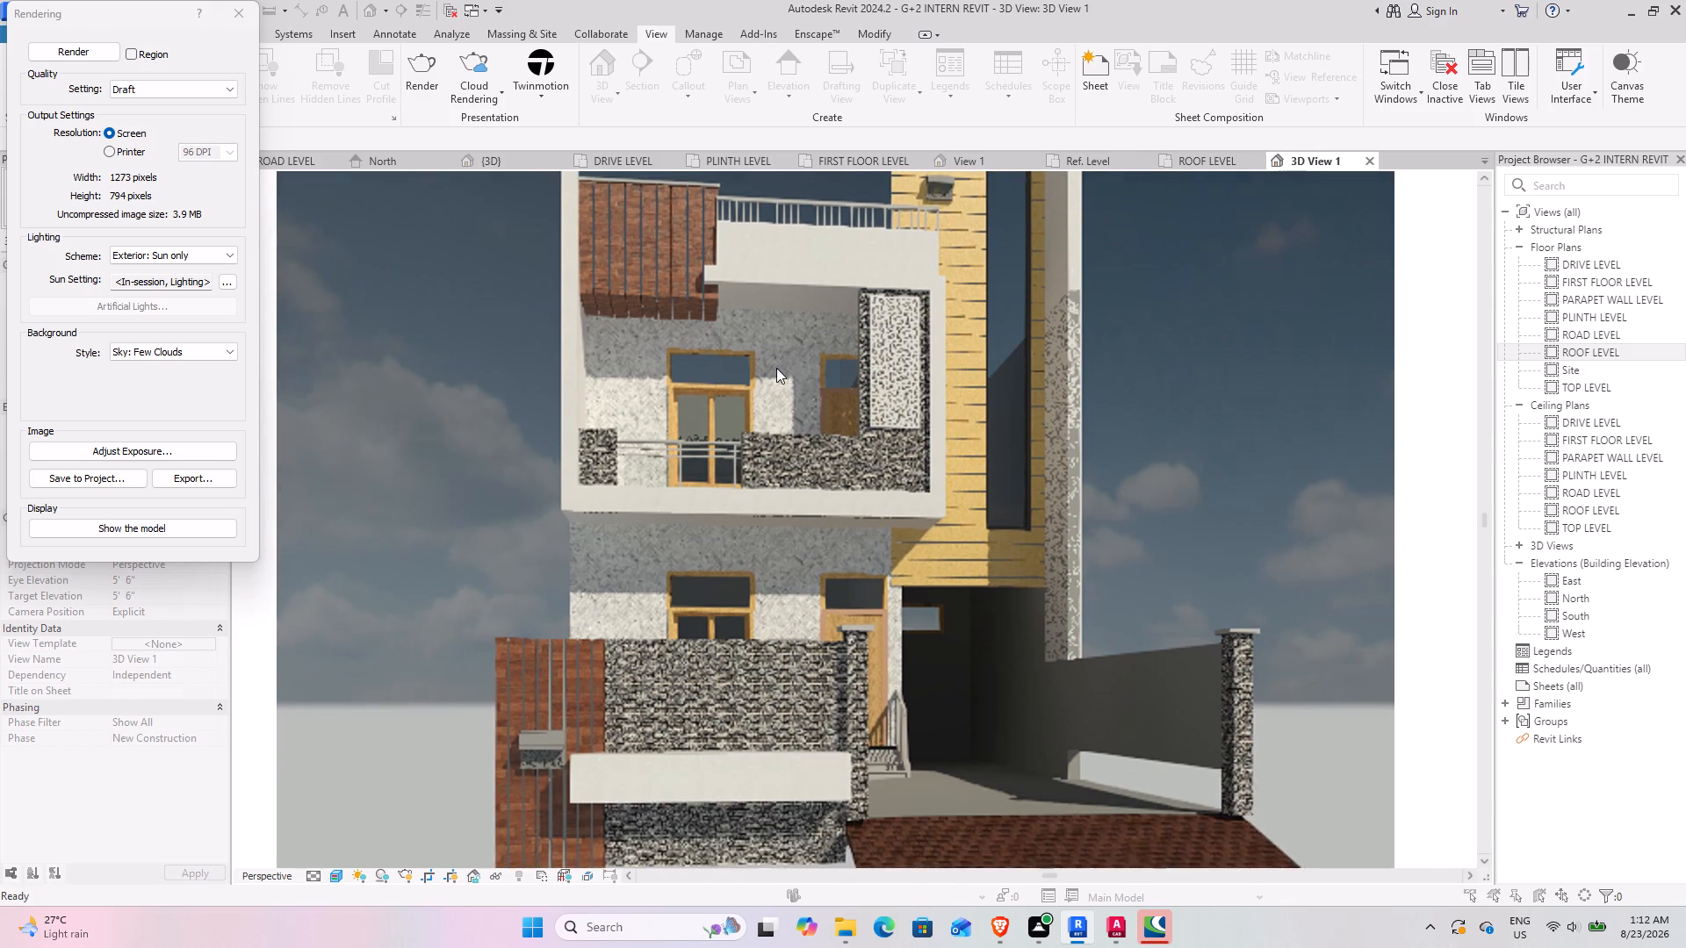
{"action": "scroll", "coordinate": [772, 368], "scroll_direction": "down", "scroll_amount": 5}
{"action": "middle_click_drag", "start_coordinate": [794, 374], "coordinate": [786, 439]}
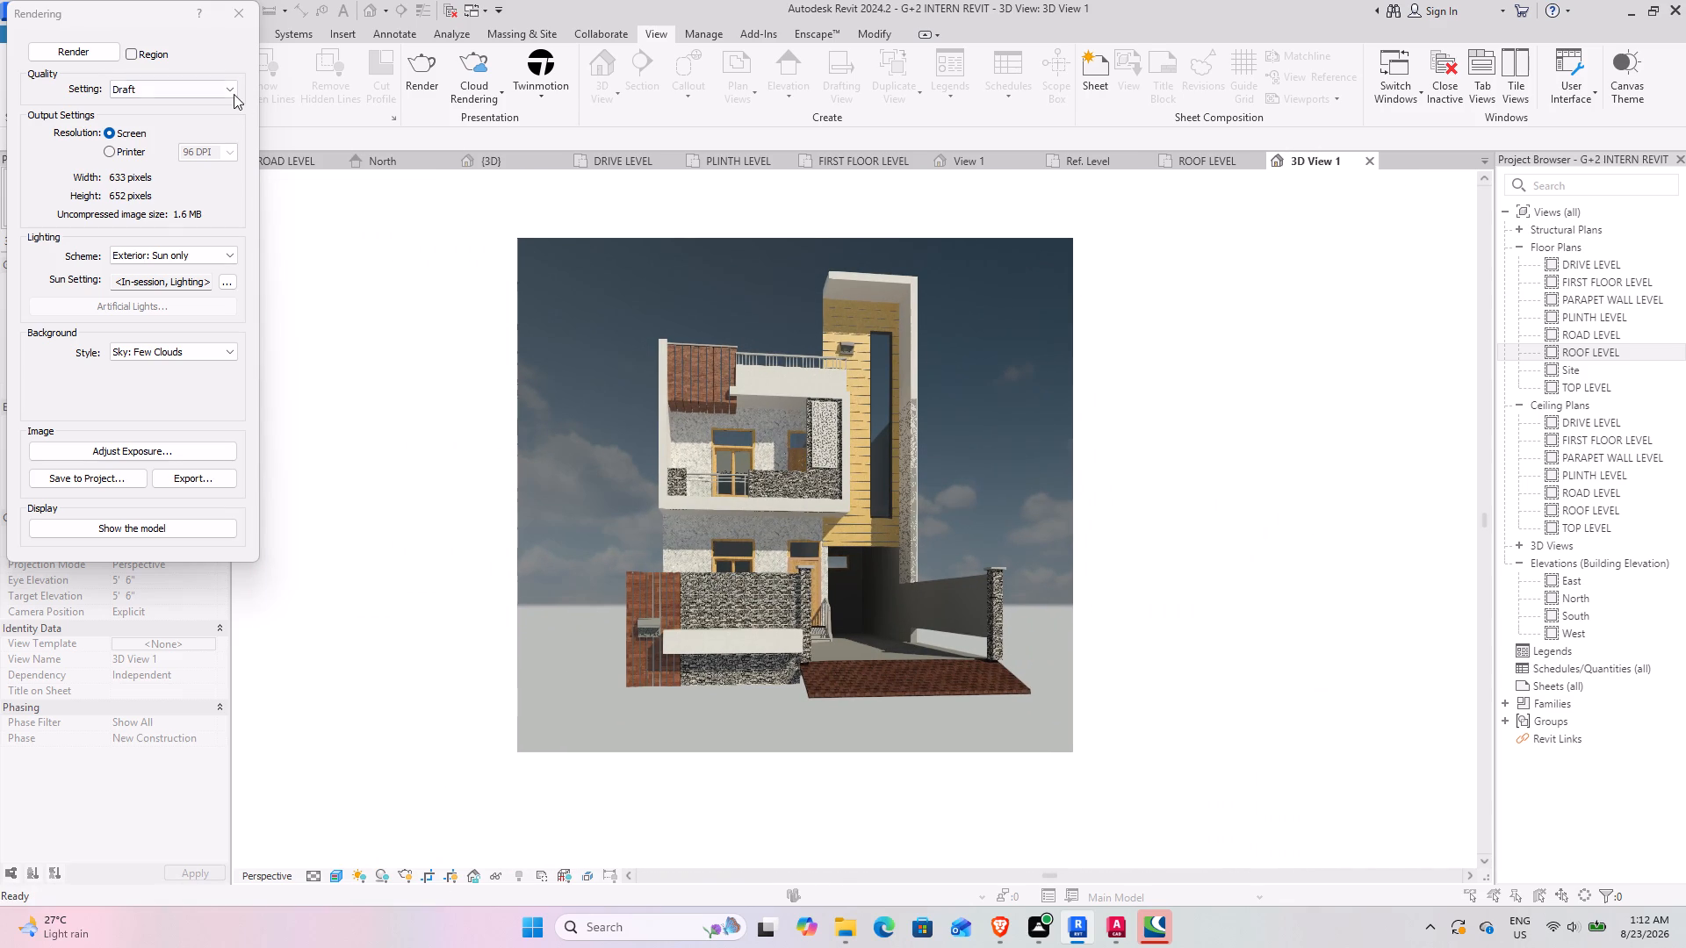
{"action": "left_click", "coordinate": [248, 17]}
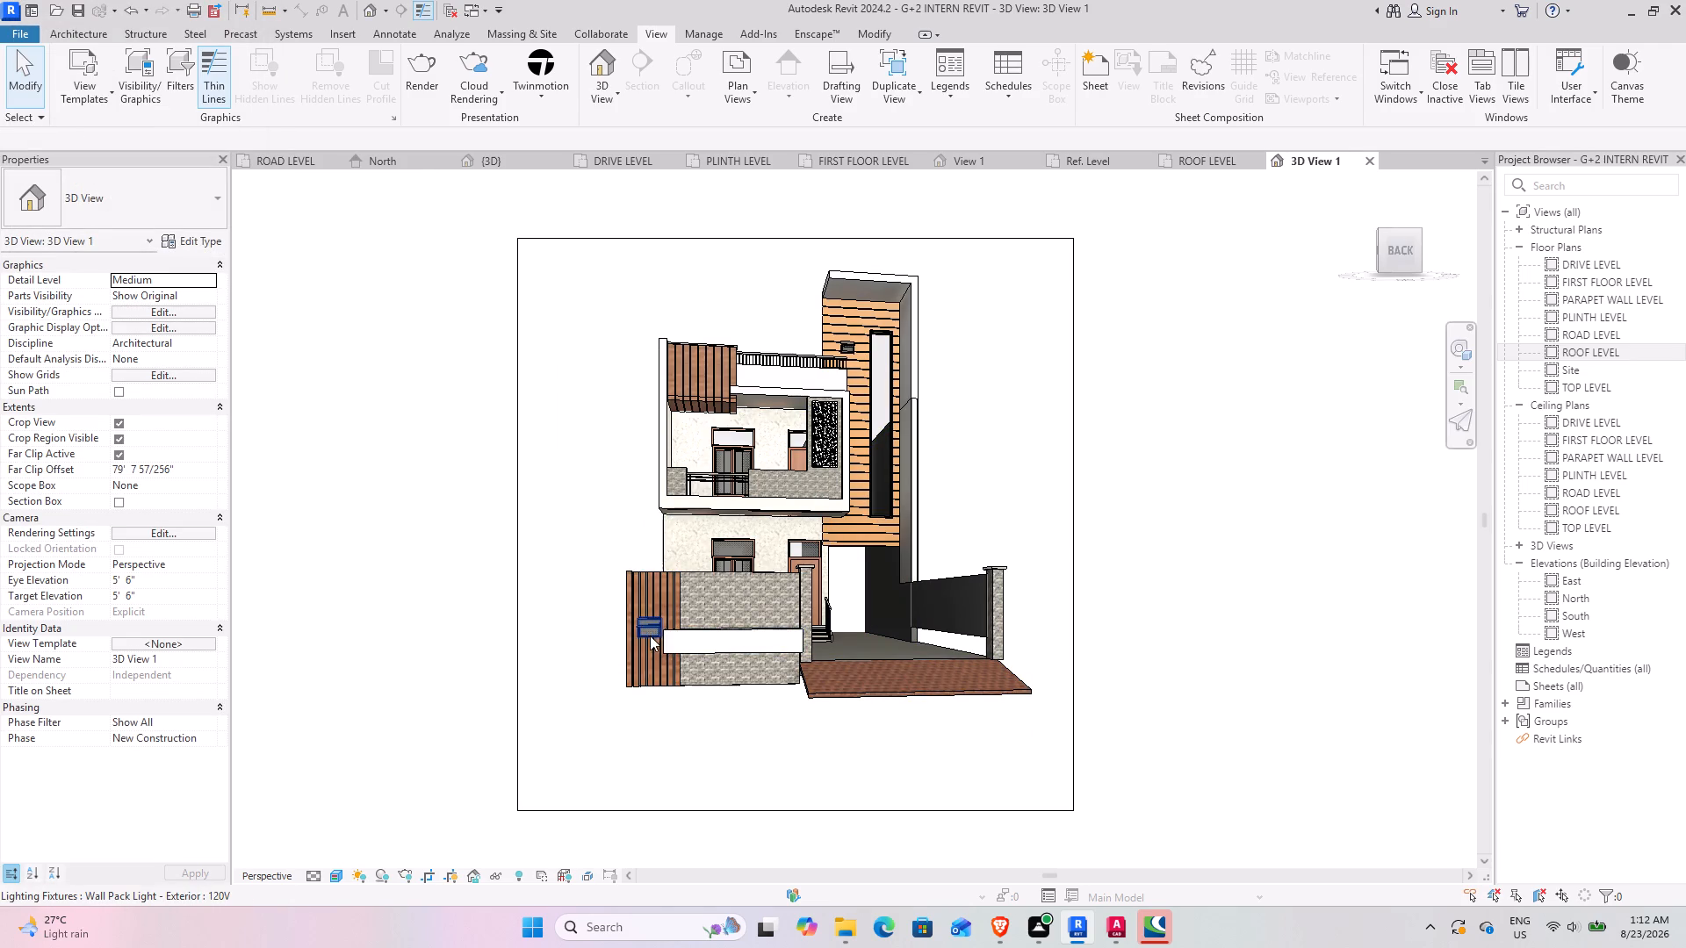
{"action": "scroll", "coordinate": [645, 634], "scroll_direction": "up", "scroll_amount": 3}
{"action": "scroll", "coordinate": [645, 634], "scroll_direction": "down", "scroll_amount": 2}
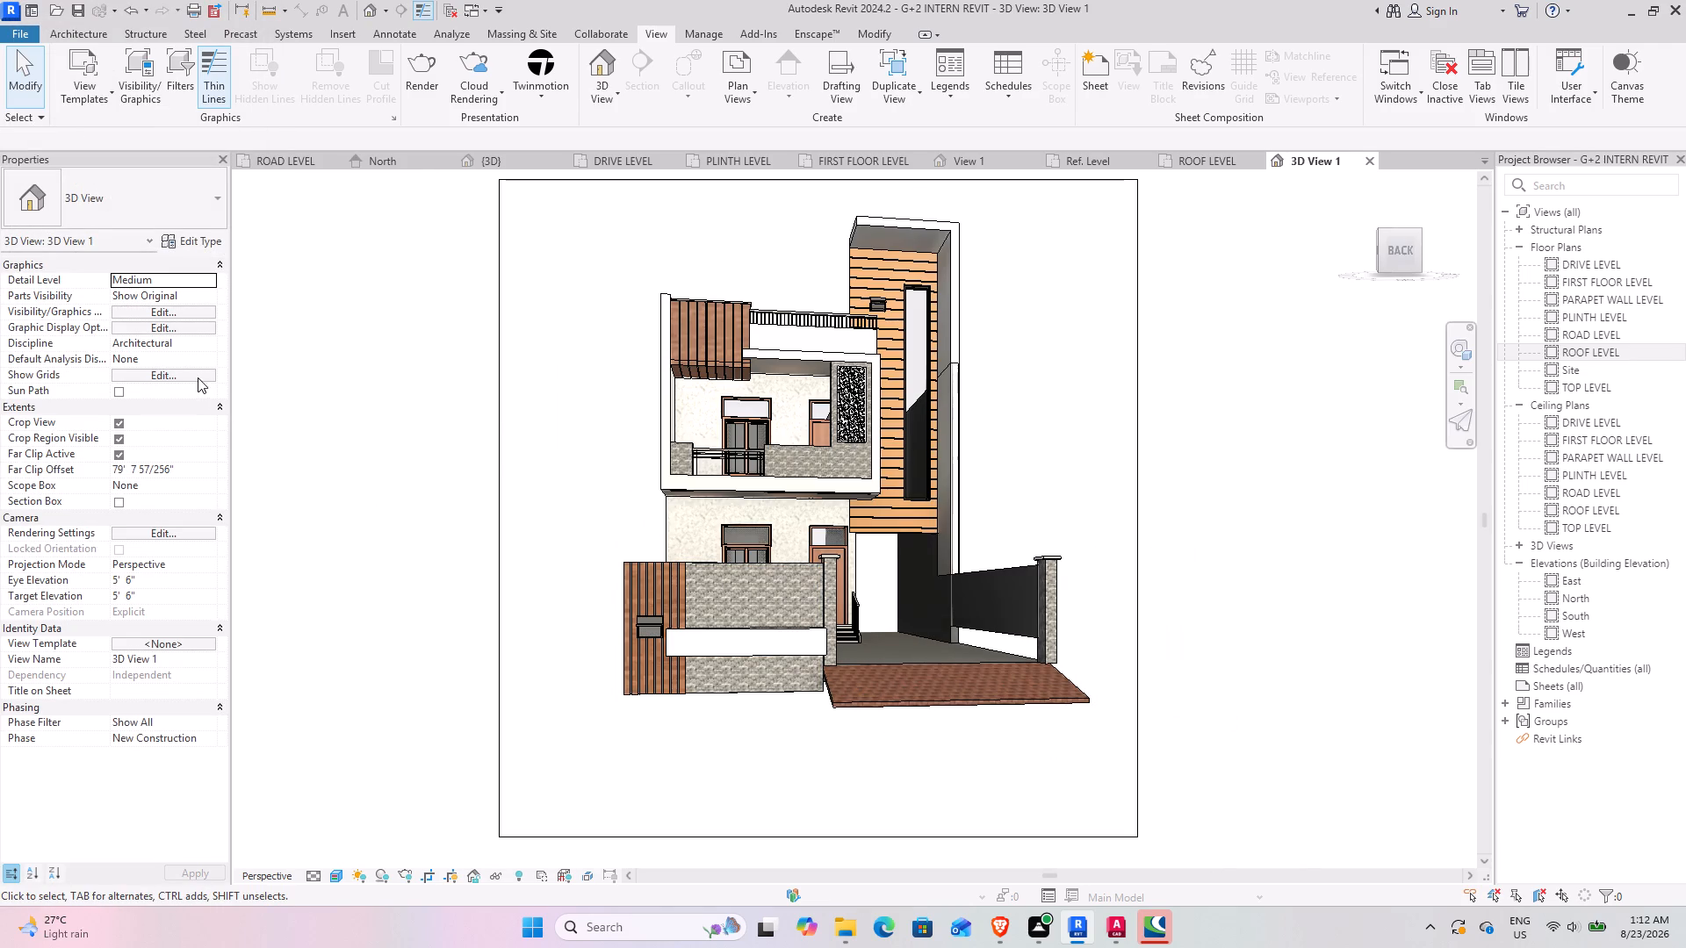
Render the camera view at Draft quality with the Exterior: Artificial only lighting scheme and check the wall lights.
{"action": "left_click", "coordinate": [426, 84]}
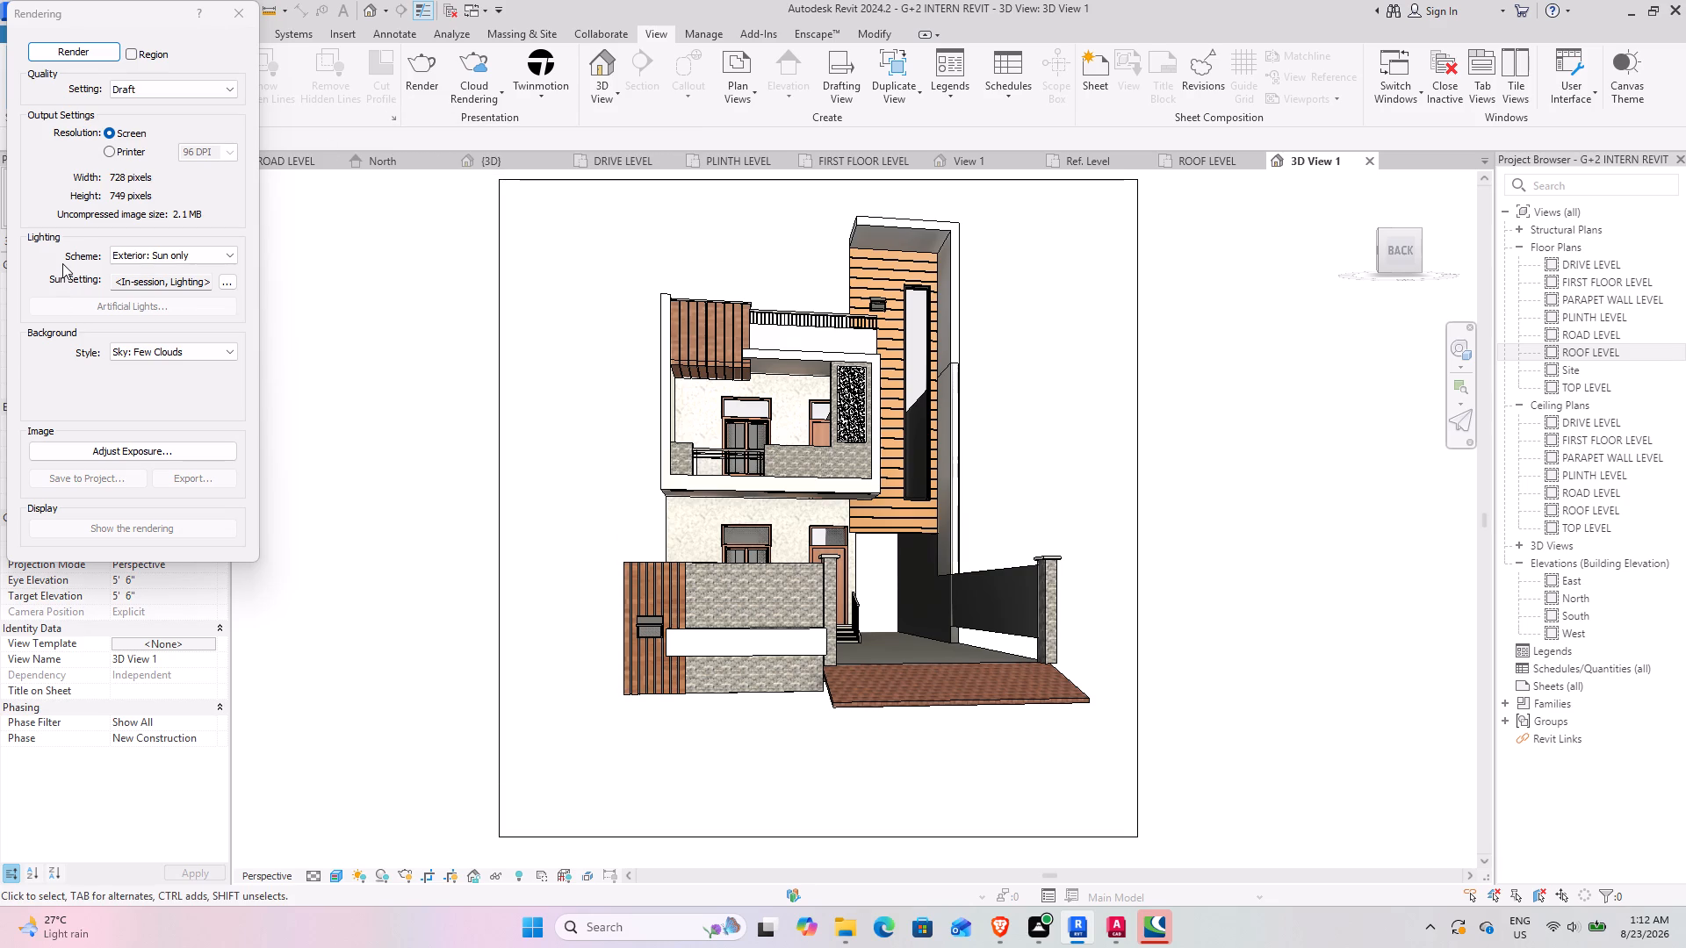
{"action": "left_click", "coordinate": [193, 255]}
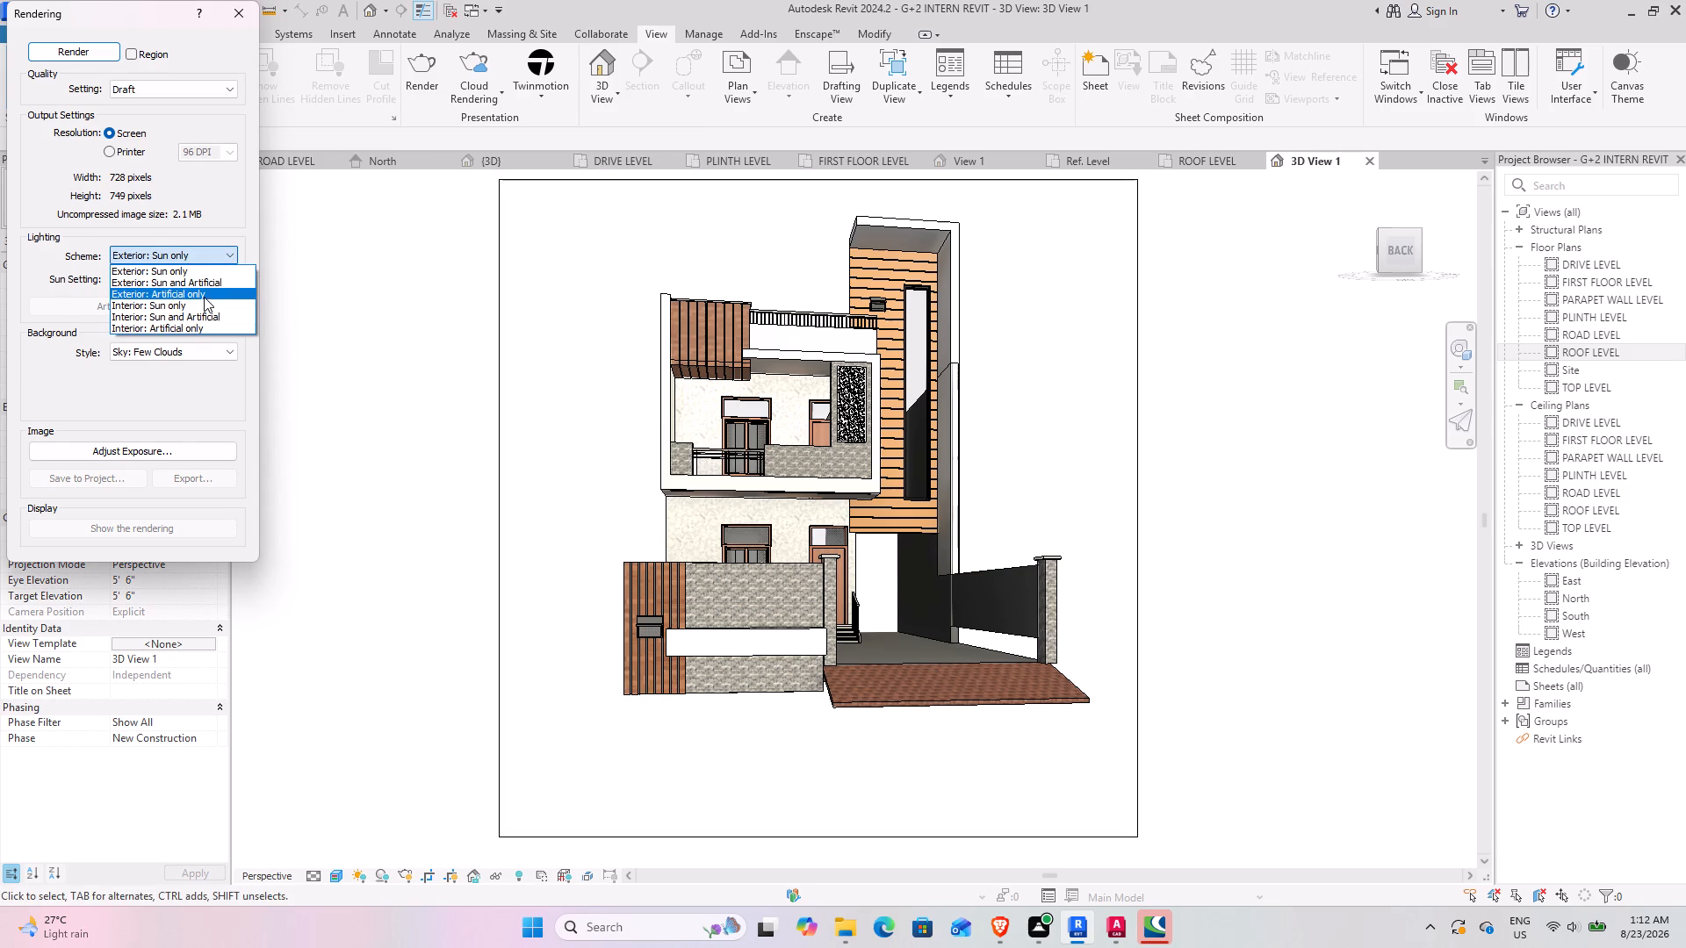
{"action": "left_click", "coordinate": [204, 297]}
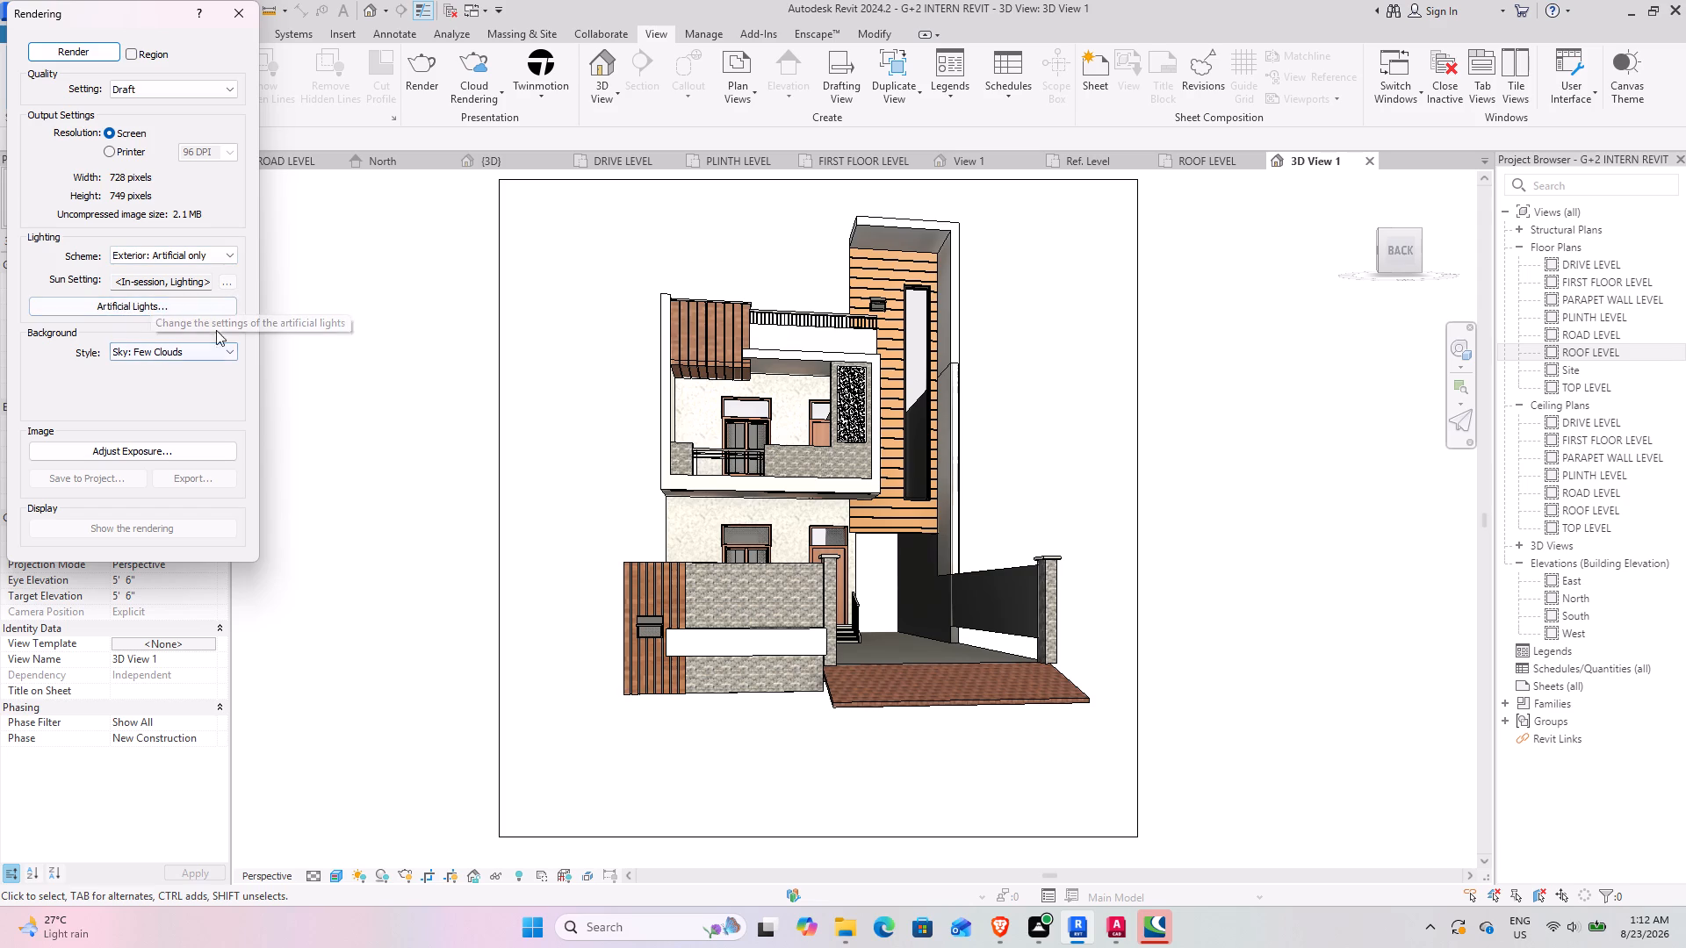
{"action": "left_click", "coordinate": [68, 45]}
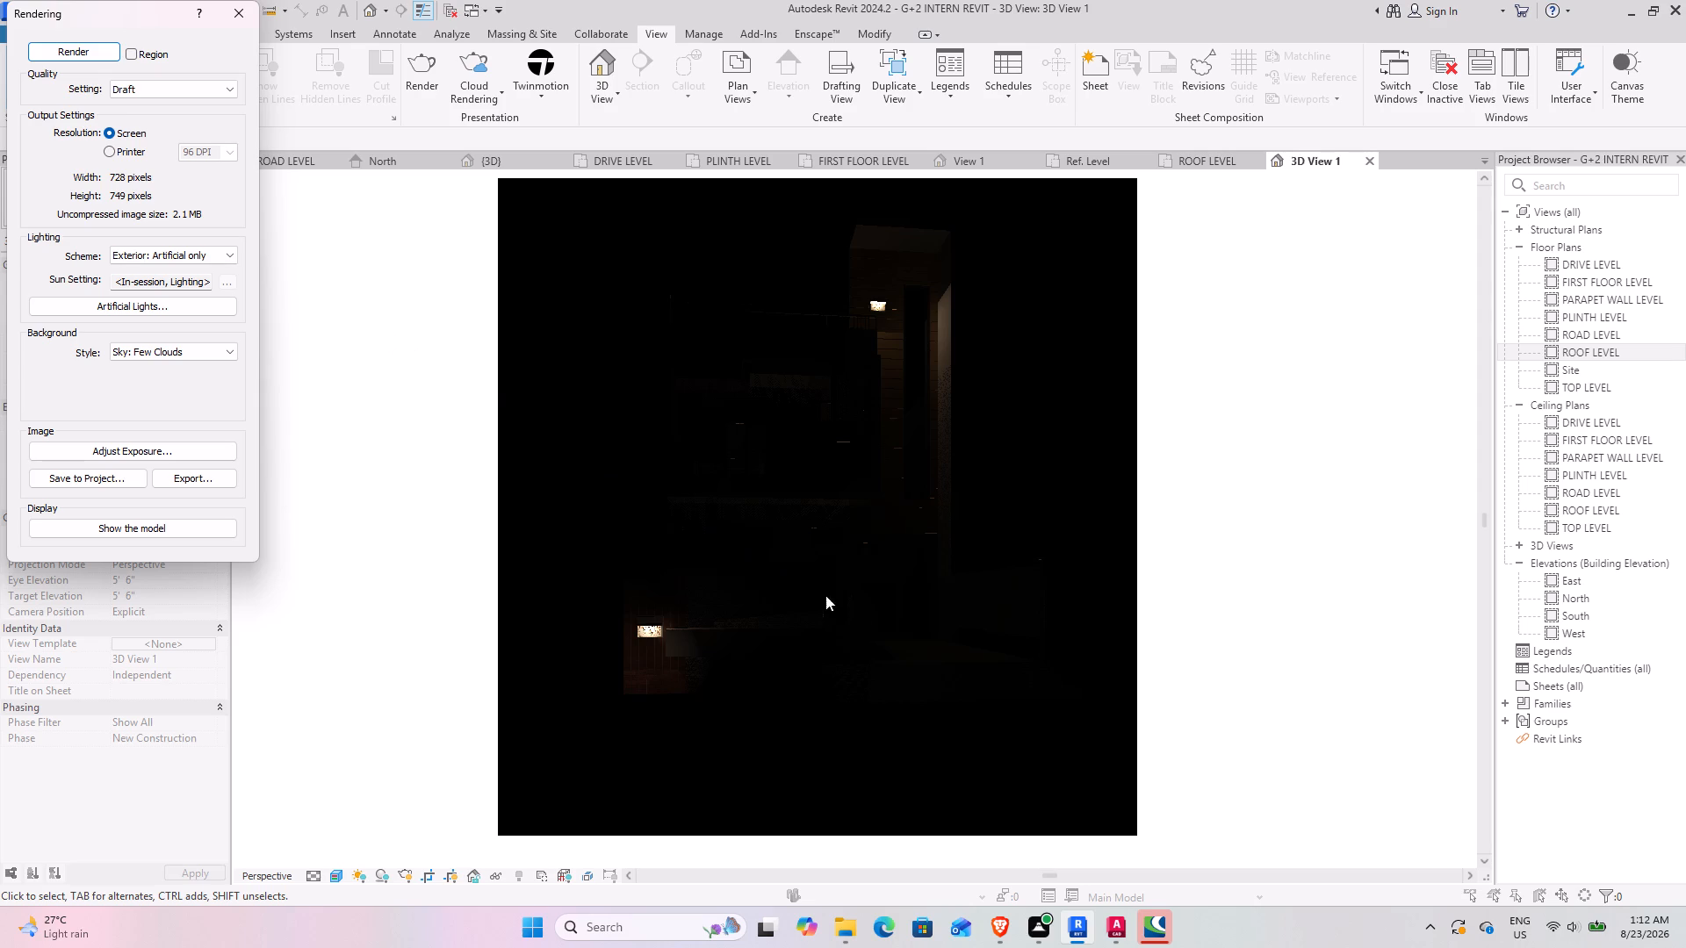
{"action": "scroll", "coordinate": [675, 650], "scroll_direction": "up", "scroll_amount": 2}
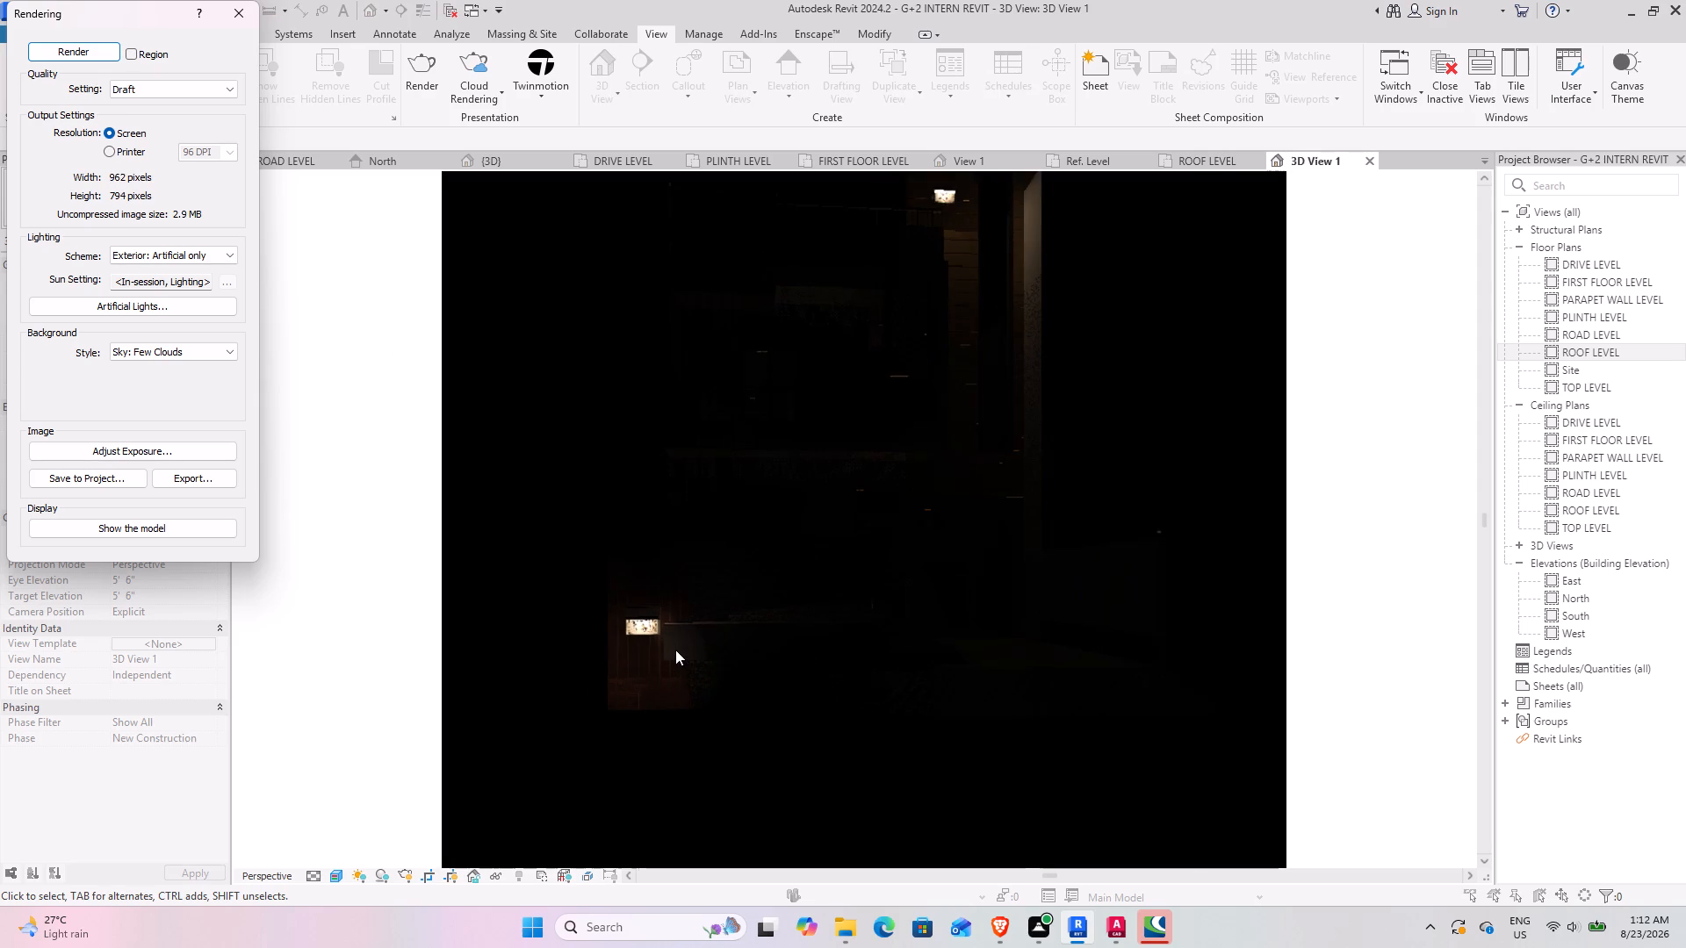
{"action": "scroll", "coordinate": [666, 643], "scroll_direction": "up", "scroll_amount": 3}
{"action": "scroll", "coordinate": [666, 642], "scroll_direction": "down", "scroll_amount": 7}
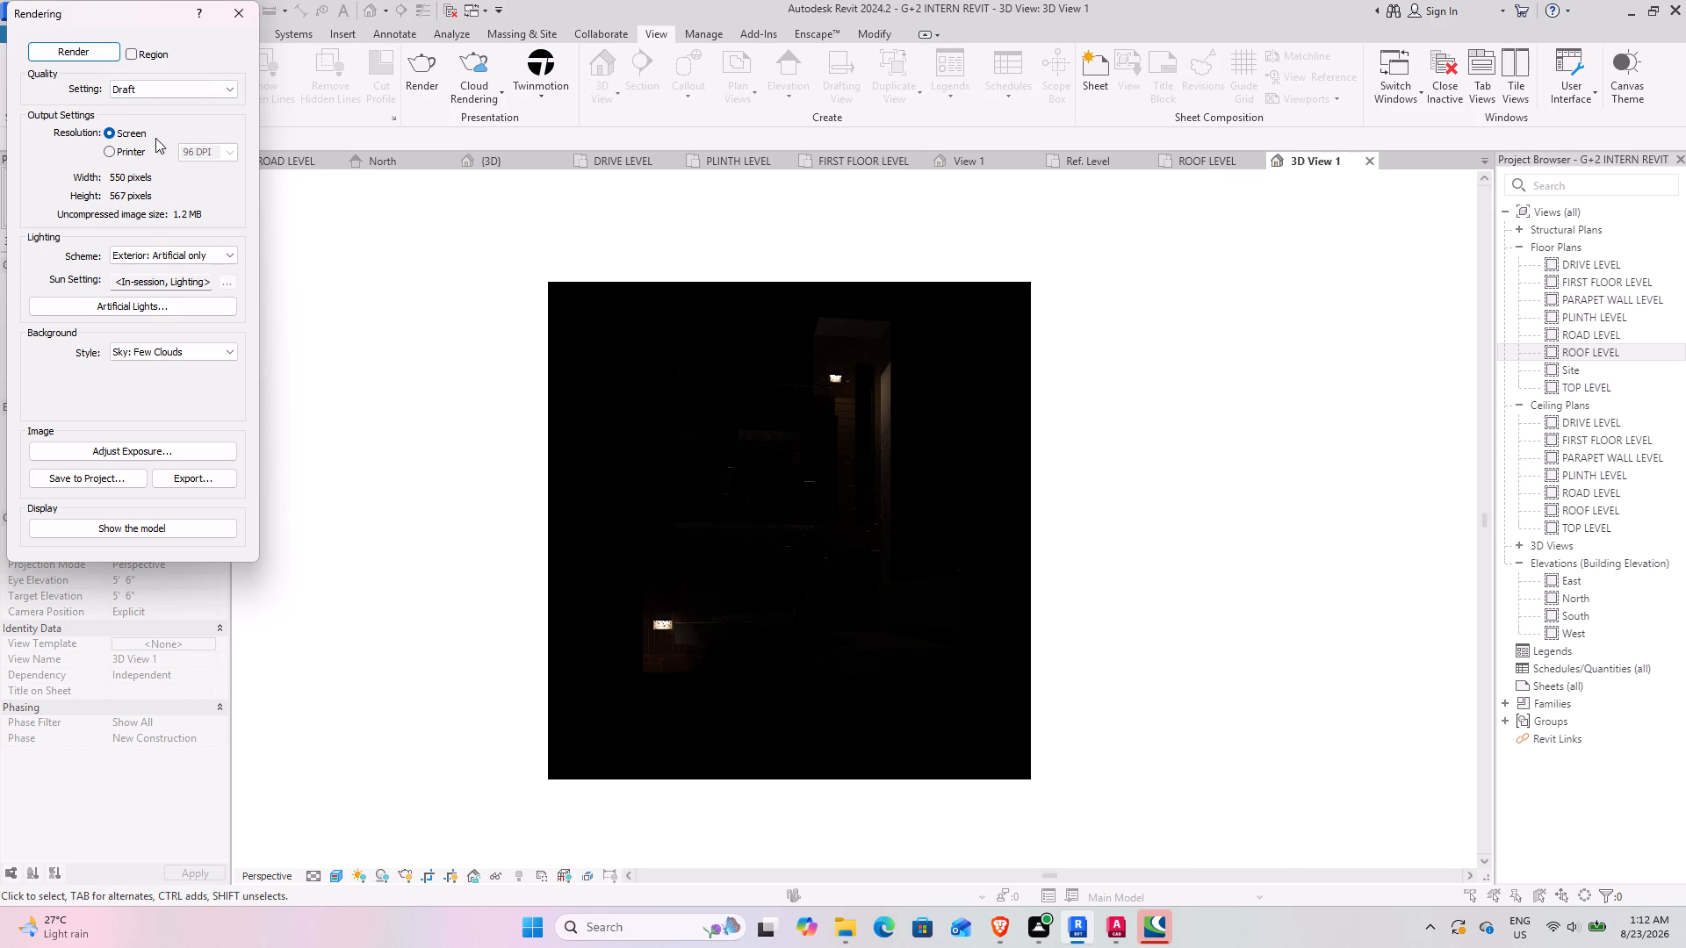
Render the camera view again with the Exterior: Sun and Artificial lighting scheme.
{"action": "left_click", "coordinate": [208, 258]}
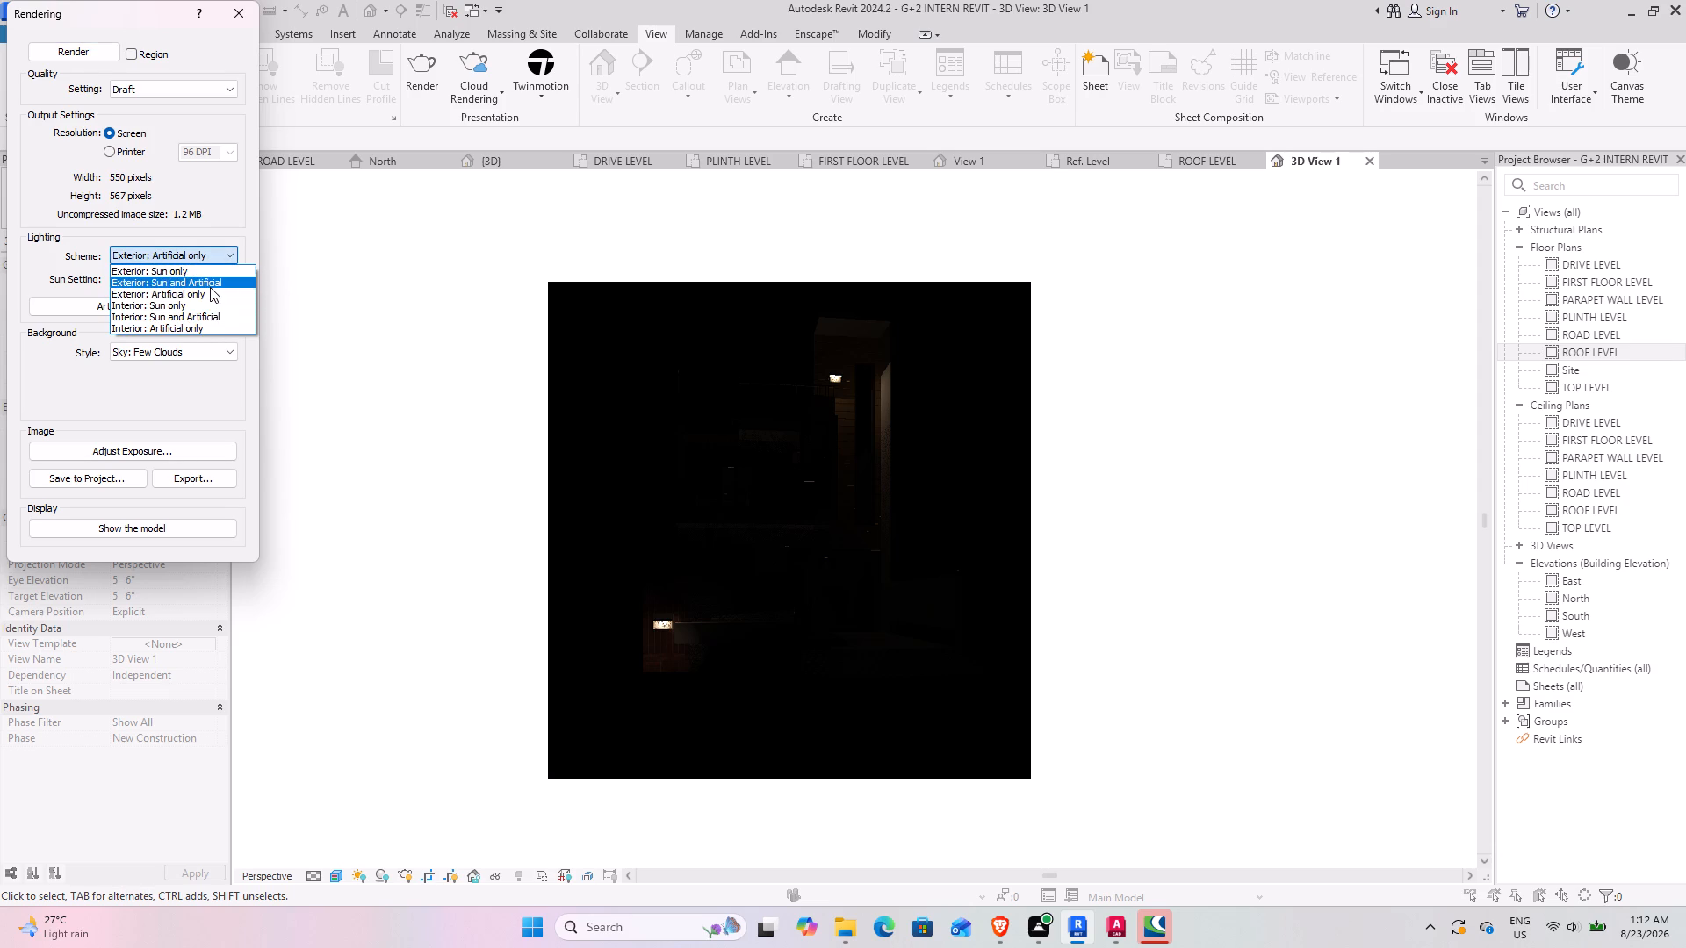
{"action": "left_click", "coordinate": [210, 287]}
{"action": "left_click", "coordinate": [86, 53]}
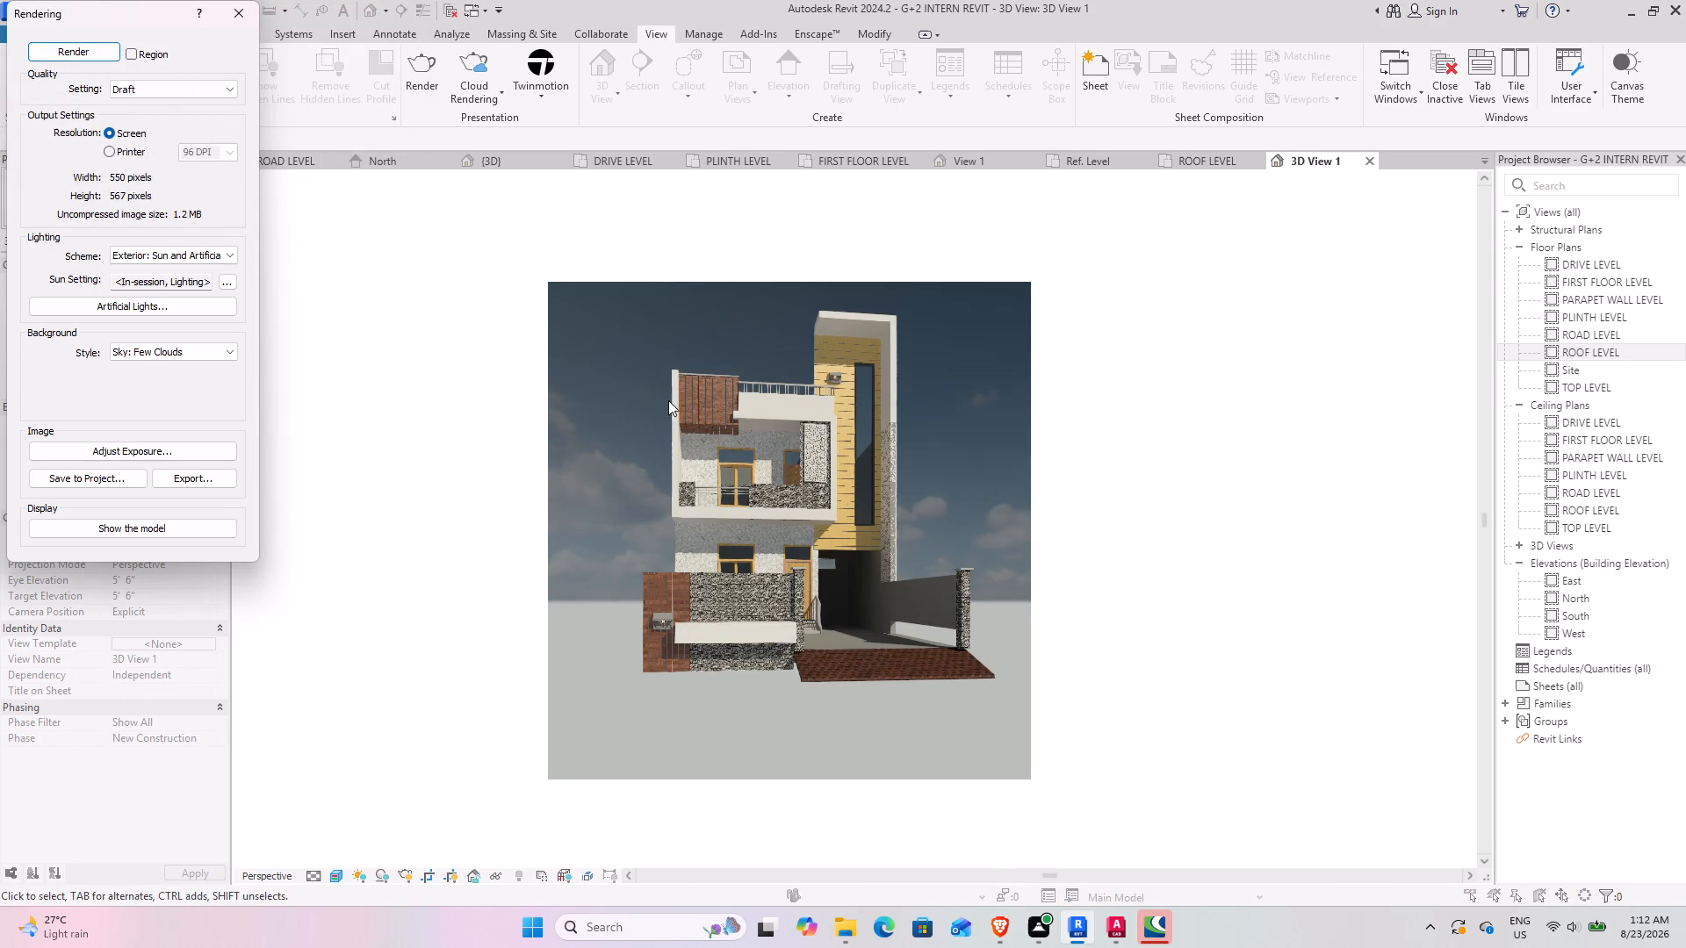
Examine the new render up close around the boundary wall light and the tower wall light.
{"action": "scroll", "coordinate": [641, 619], "scroll_direction": "up", "scroll_amount": 7}
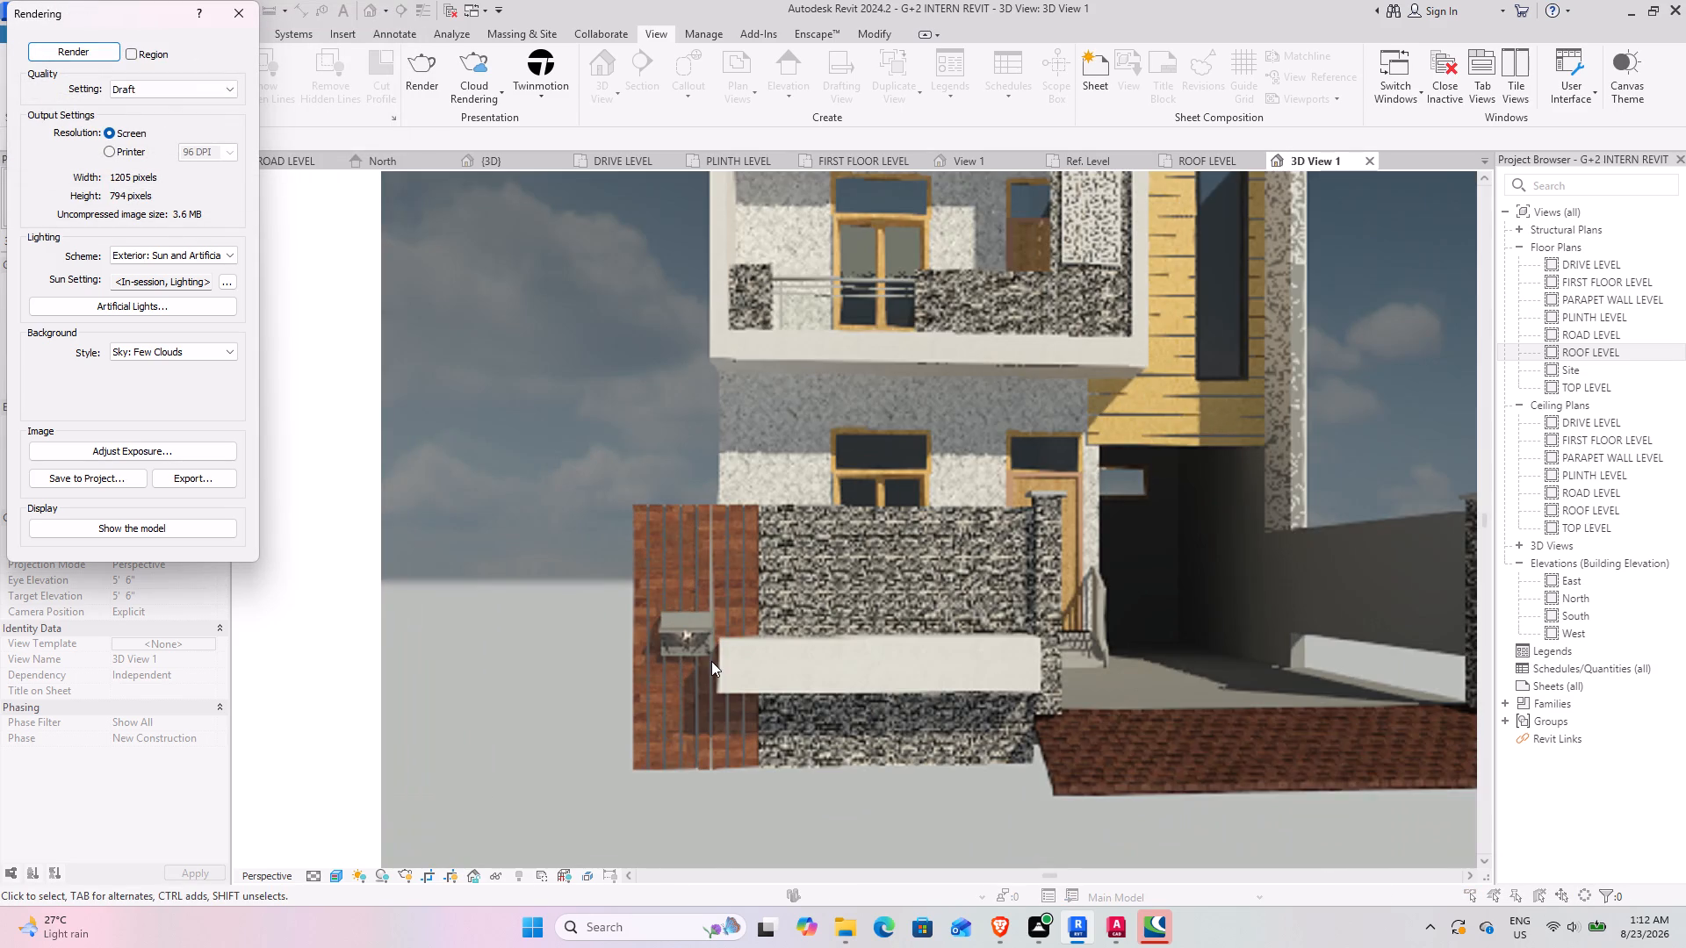
{"action": "scroll", "coordinate": [708, 661], "scroll_direction": "up", "scroll_amount": 4}
{"action": "scroll", "coordinate": [676, 622], "scroll_direction": "down", "scroll_amount": 10}
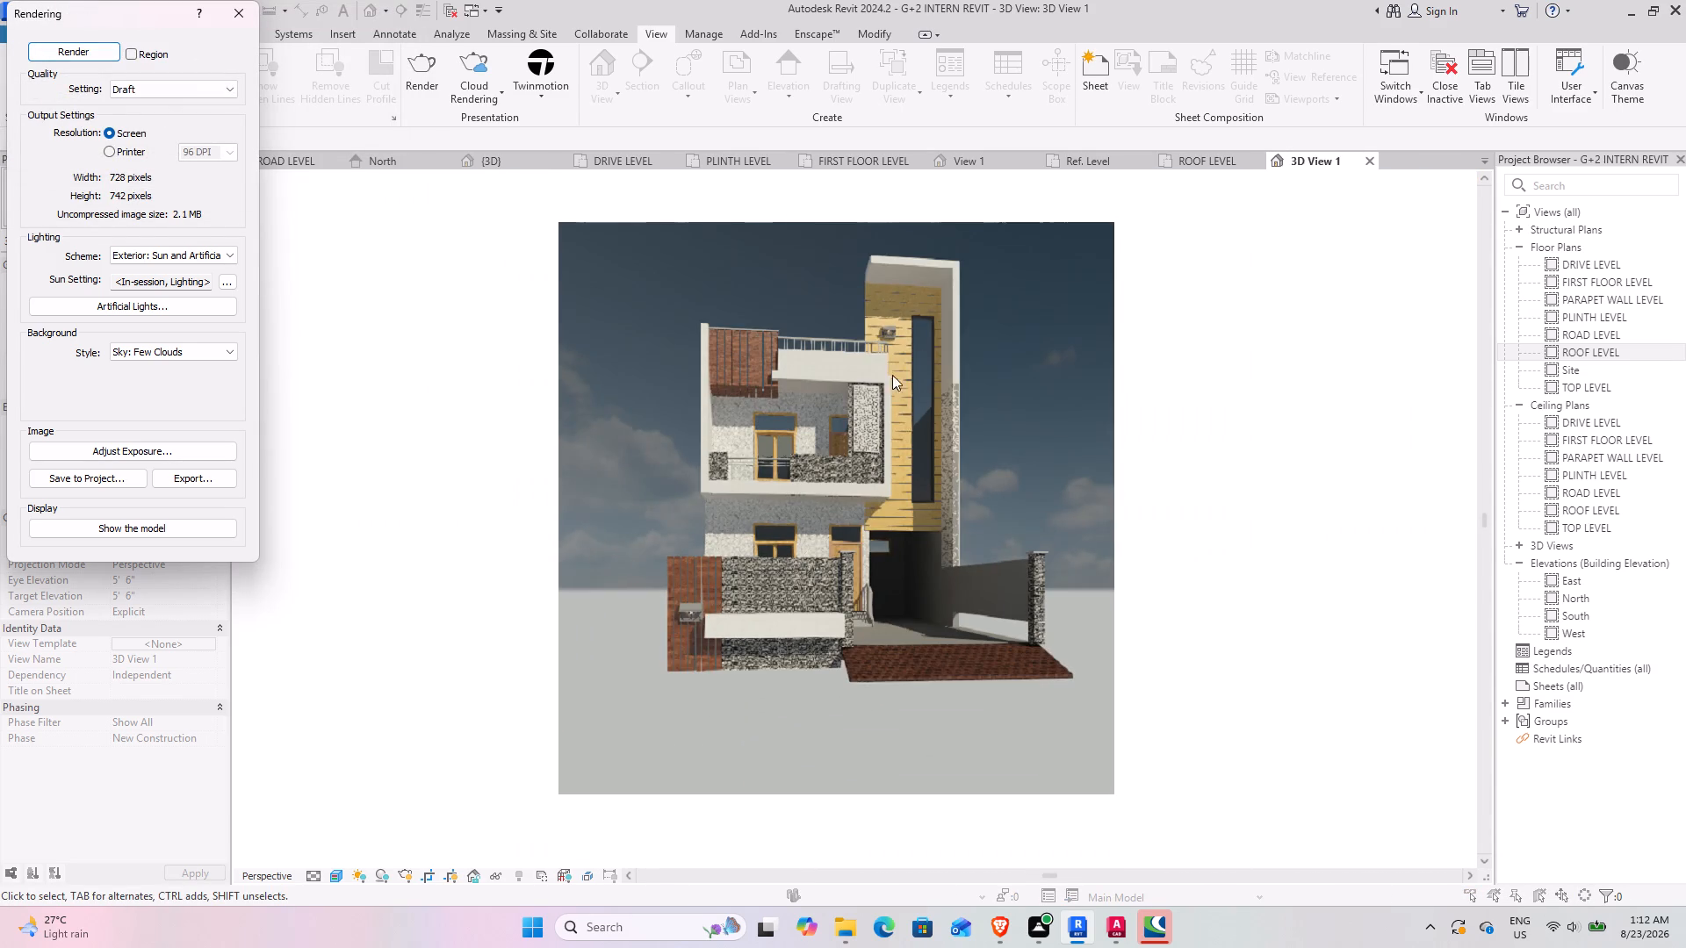
{"action": "scroll", "coordinate": [914, 310], "scroll_direction": "up", "scroll_amount": 8}
{"action": "scroll", "coordinate": [856, 380], "scroll_direction": "up", "scroll_amount": 3}
{"action": "scroll", "coordinate": [856, 380], "scroll_direction": "down", "scroll_amount": 8}
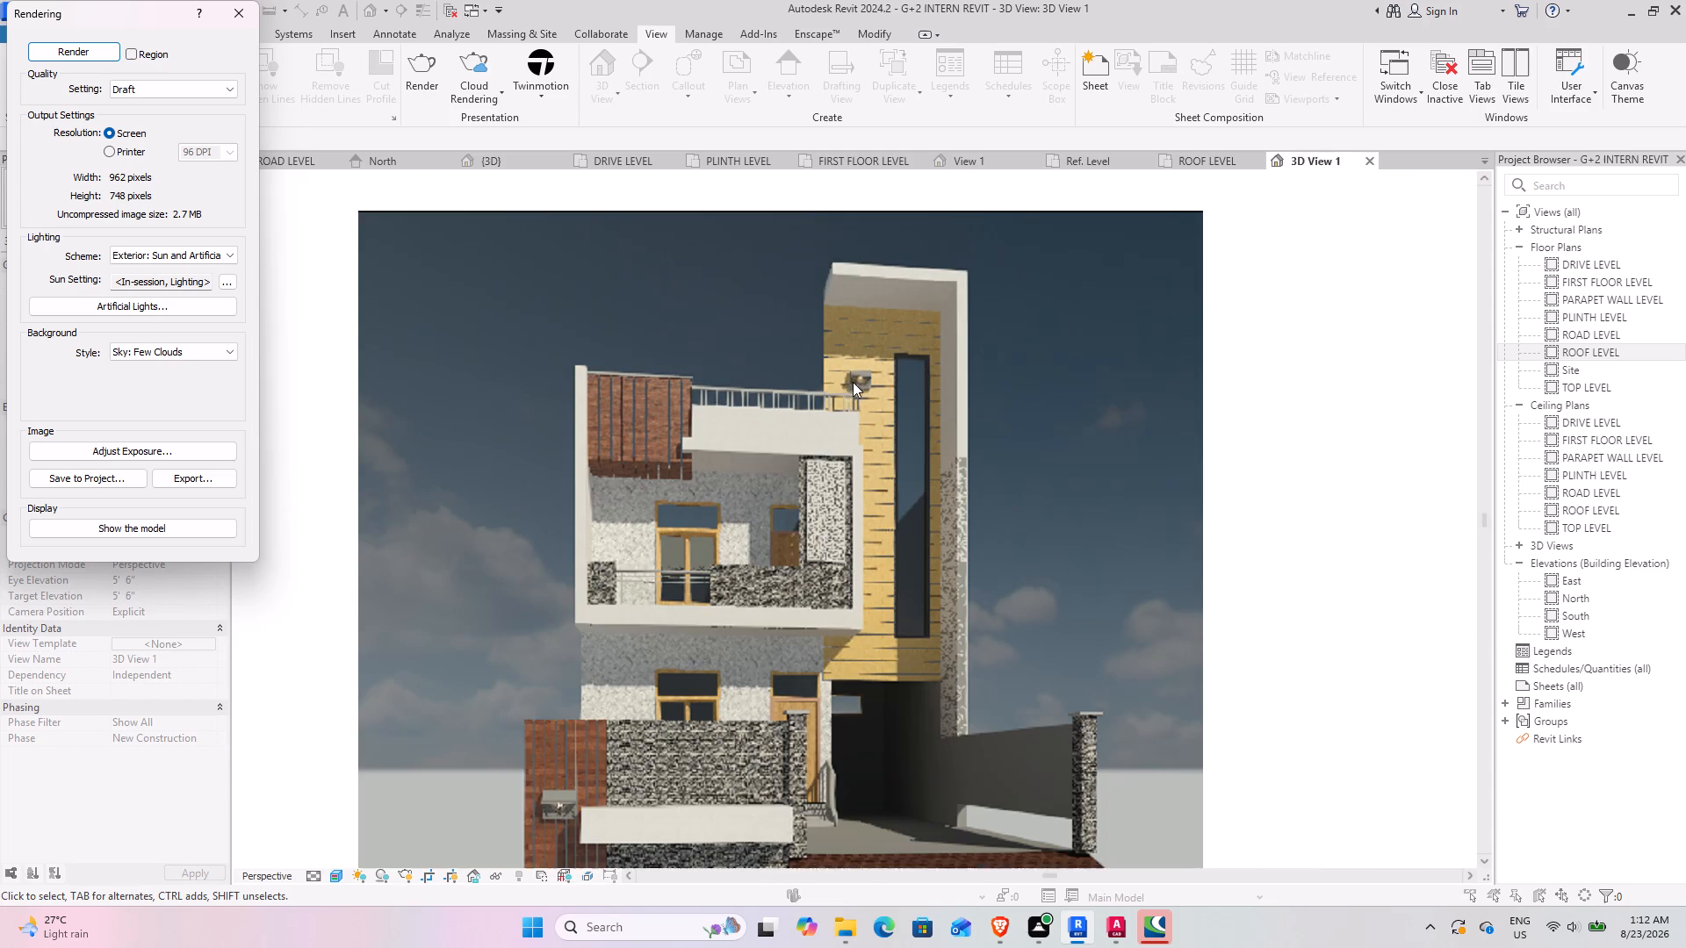
{"action": "middle_click_drag", "start_coordinate": [697, 624], "coordinate": [666, 518]}
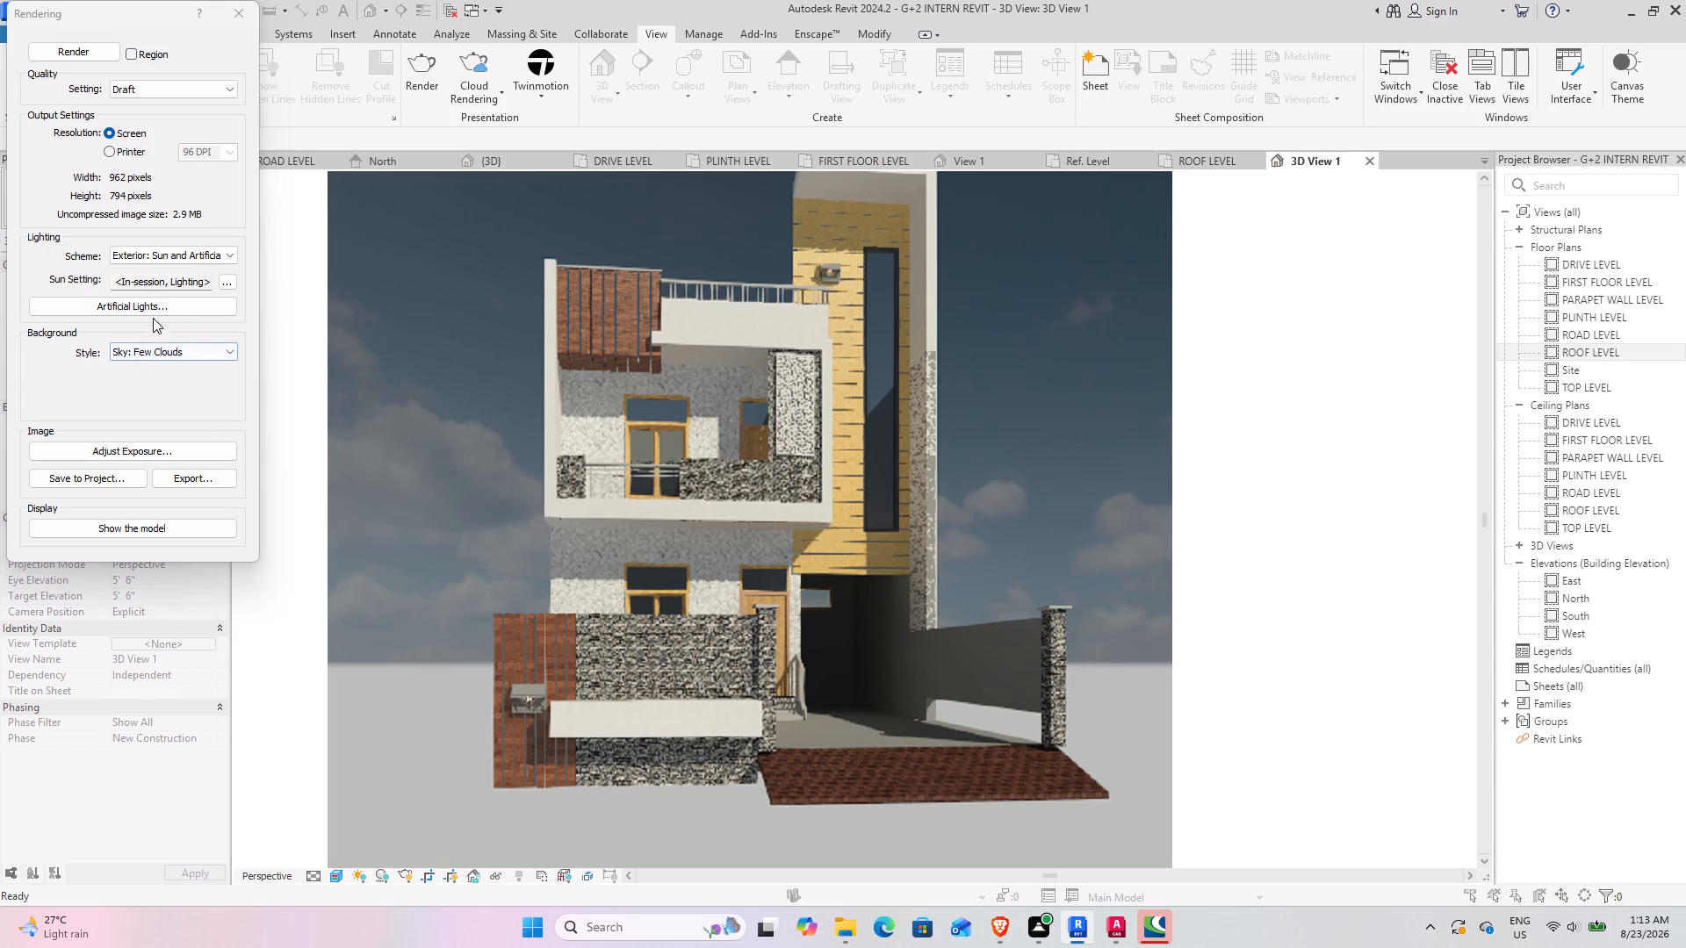
Review the render's background styles, sun setting and artificial lights list, and leave the rendering settings.
{"action": "left_click", "coordinate": [174, 355]}
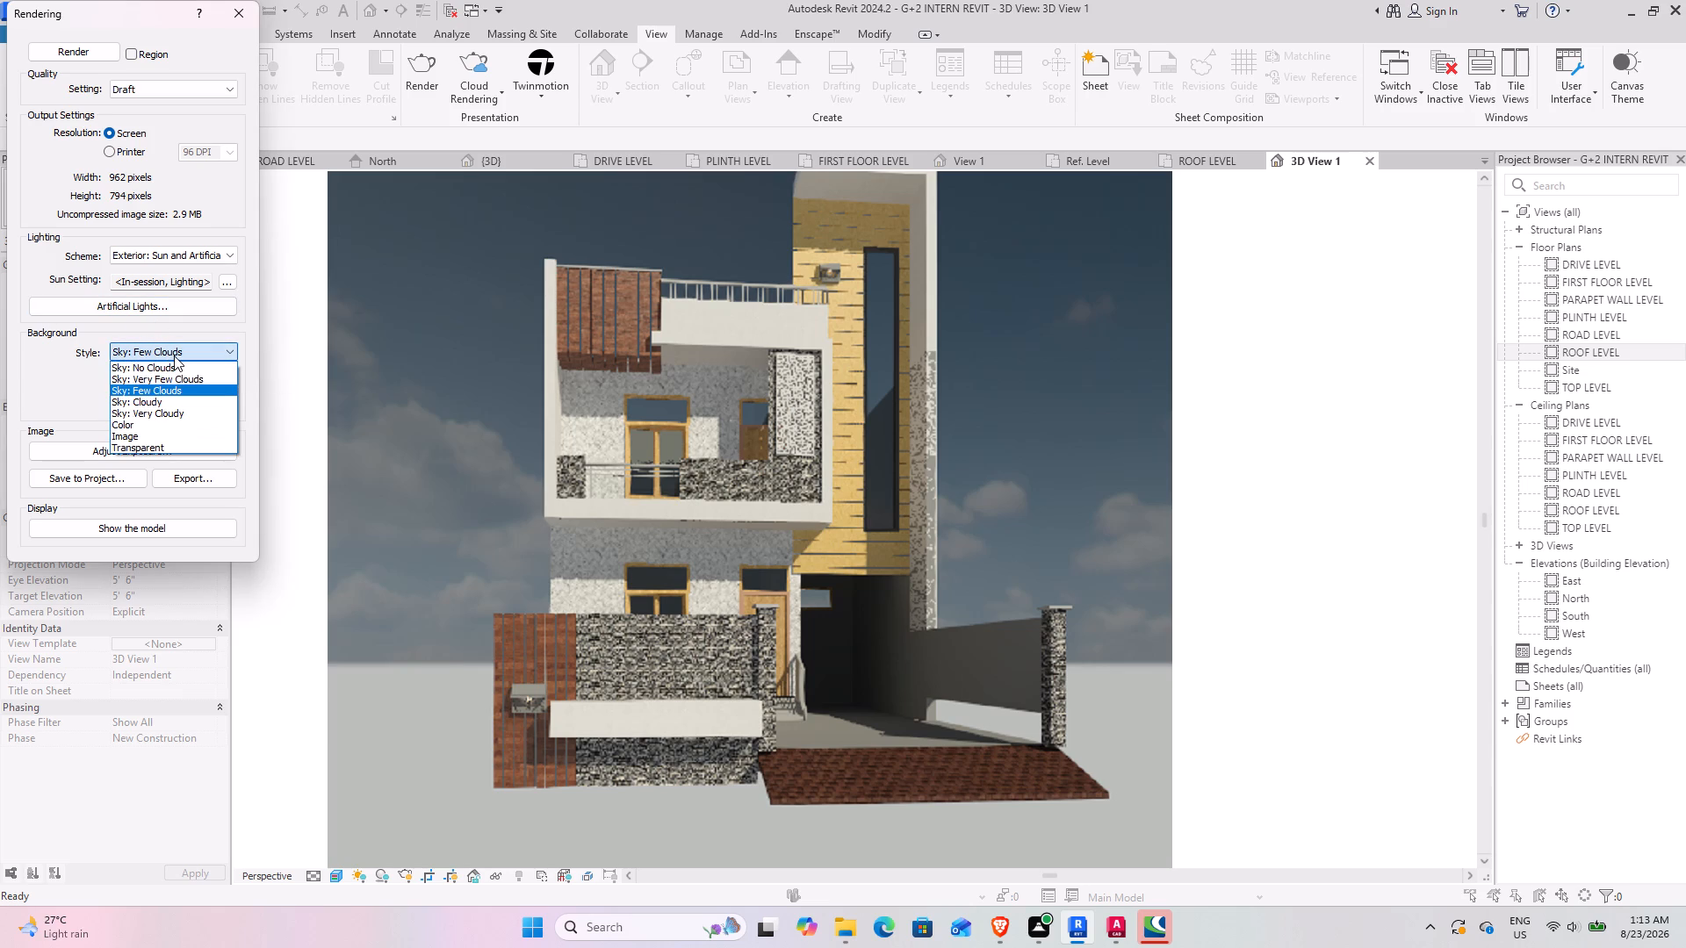
{"action": "left_click", "coordinate": [174, 355]}
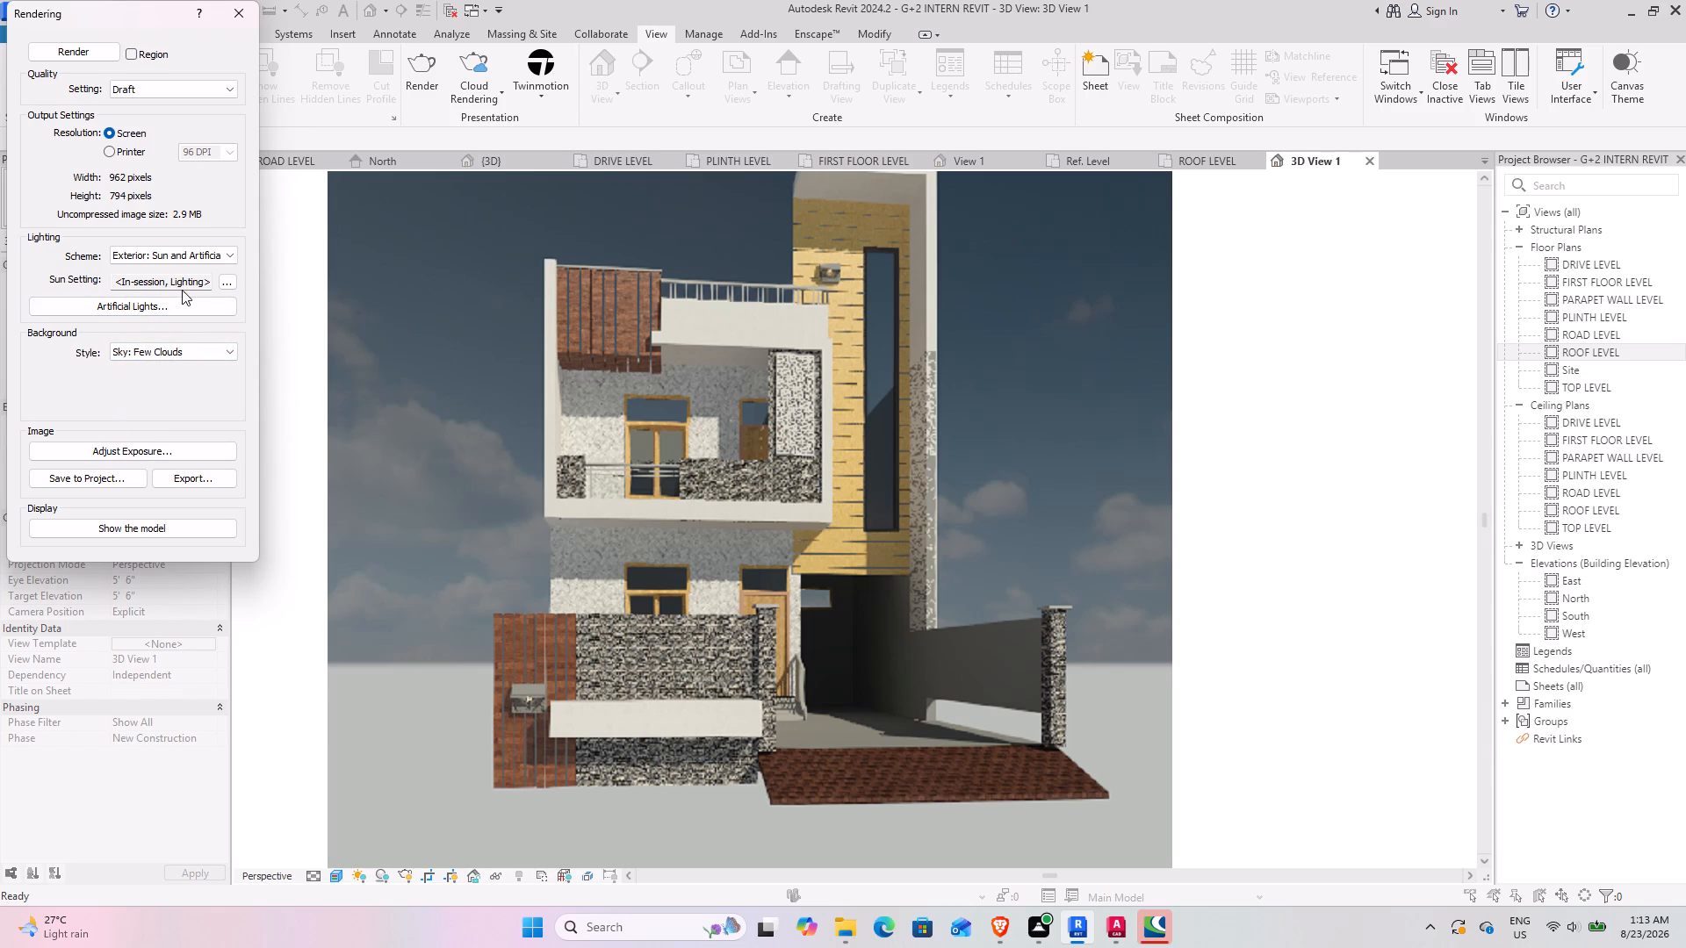
{"action": "left_click", "coordinate": [224, 280]}
{"action": "left_click", "coordinate": [512, 119]}
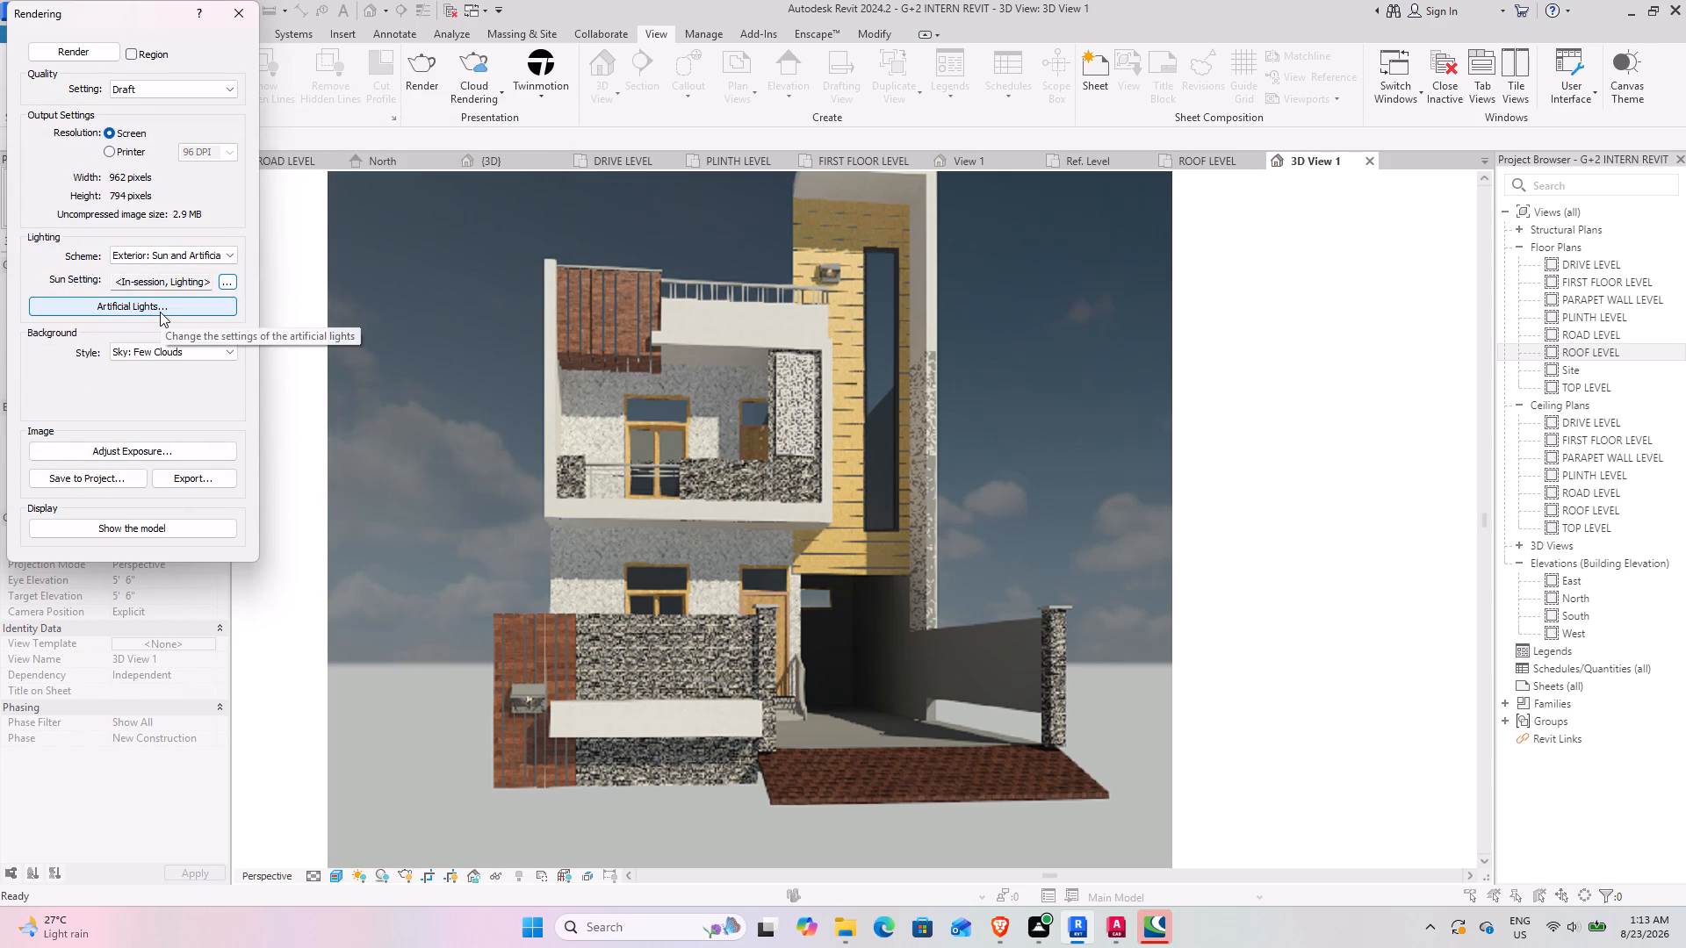
{"action": "left_click", "coordinate": [160, 312]}
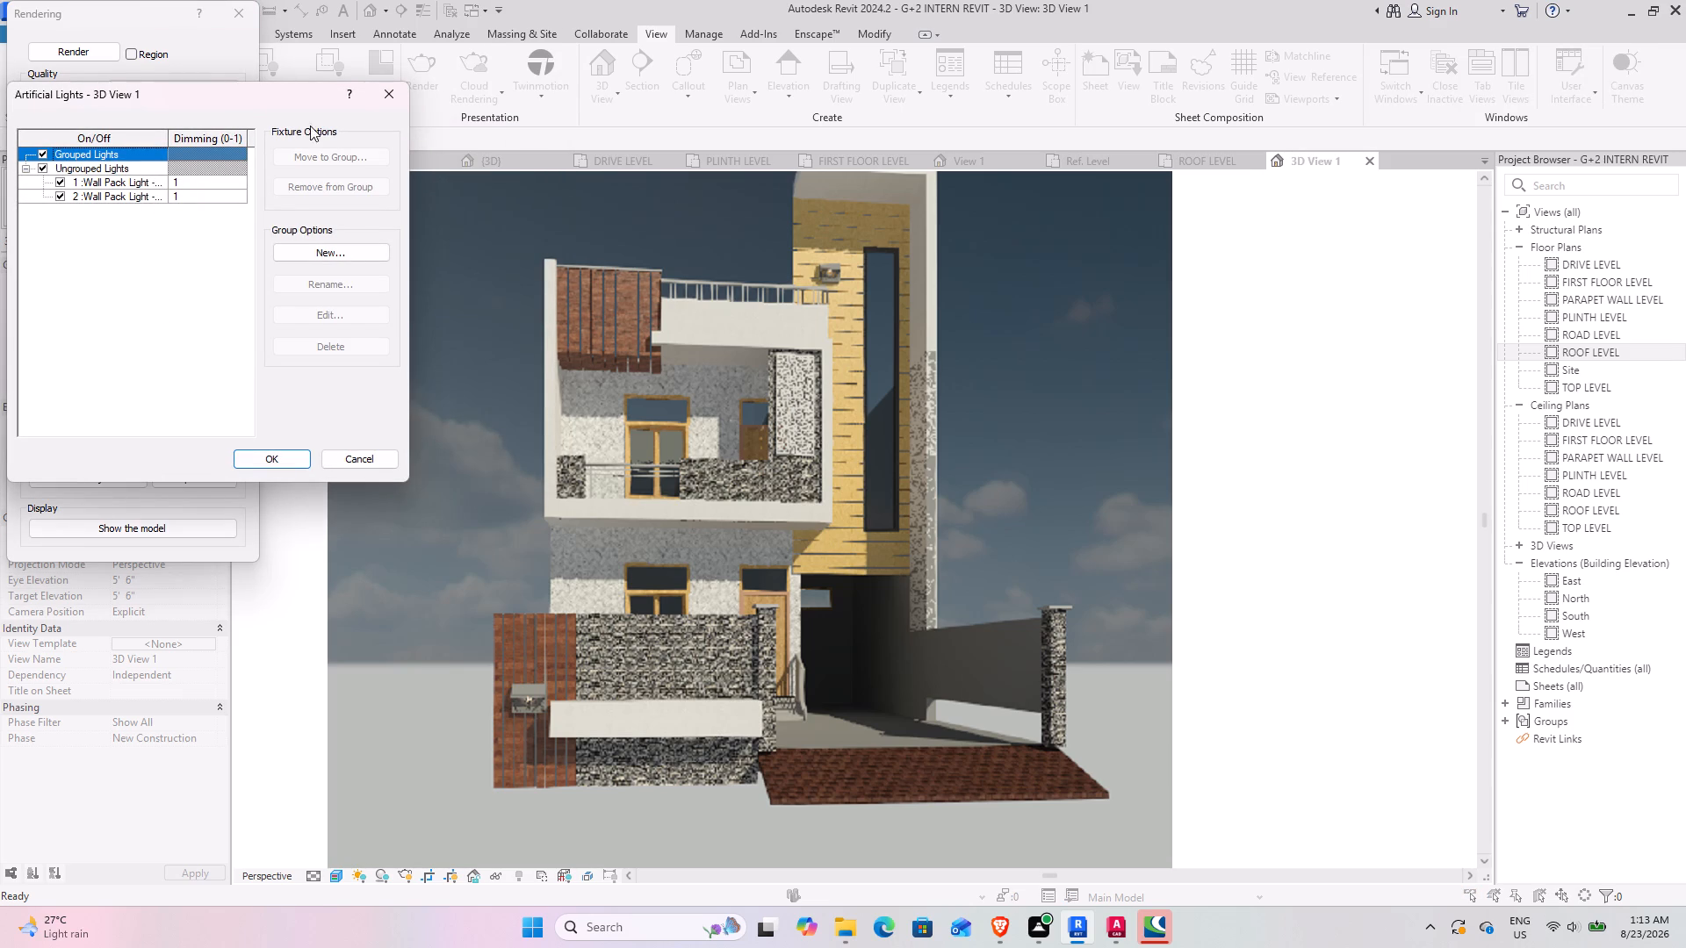
{"action": "left_click", "coordinate": [382, 105]}
{"action": "left_click", "coordinate": [245, 25]}
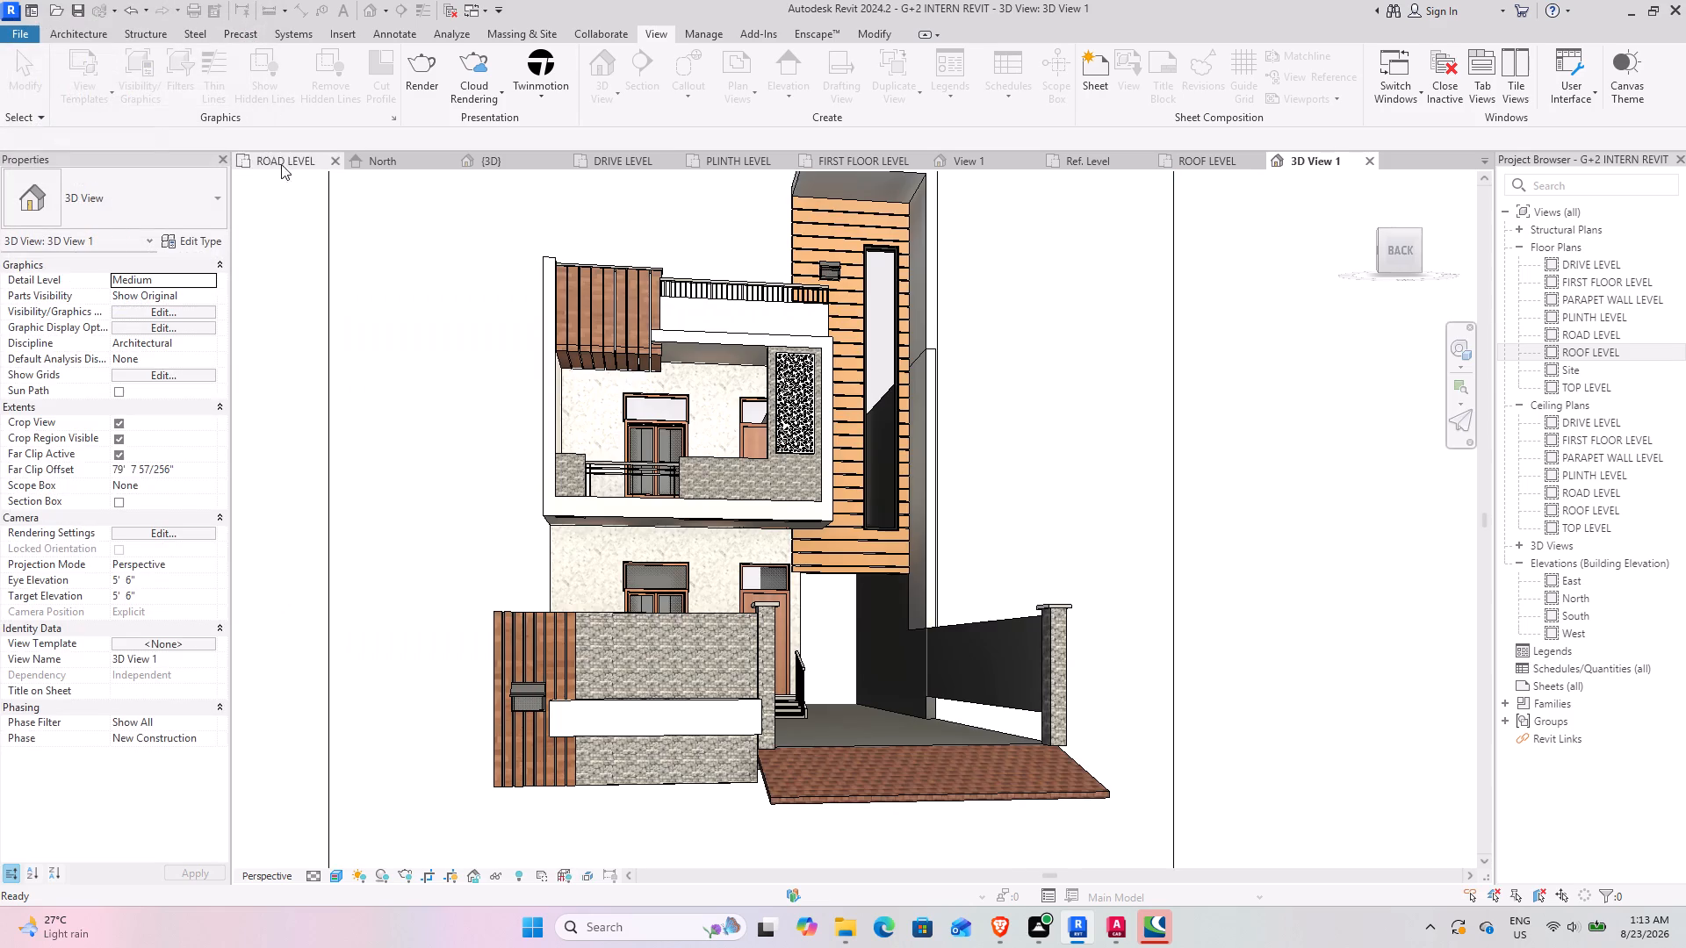
In the default 3D view, set the wattage of the boundary wall light's type, Wall Pack Light - Exterior 120V, to 300 W.
{"action": "left_click", "coordinate": [497, 162]}
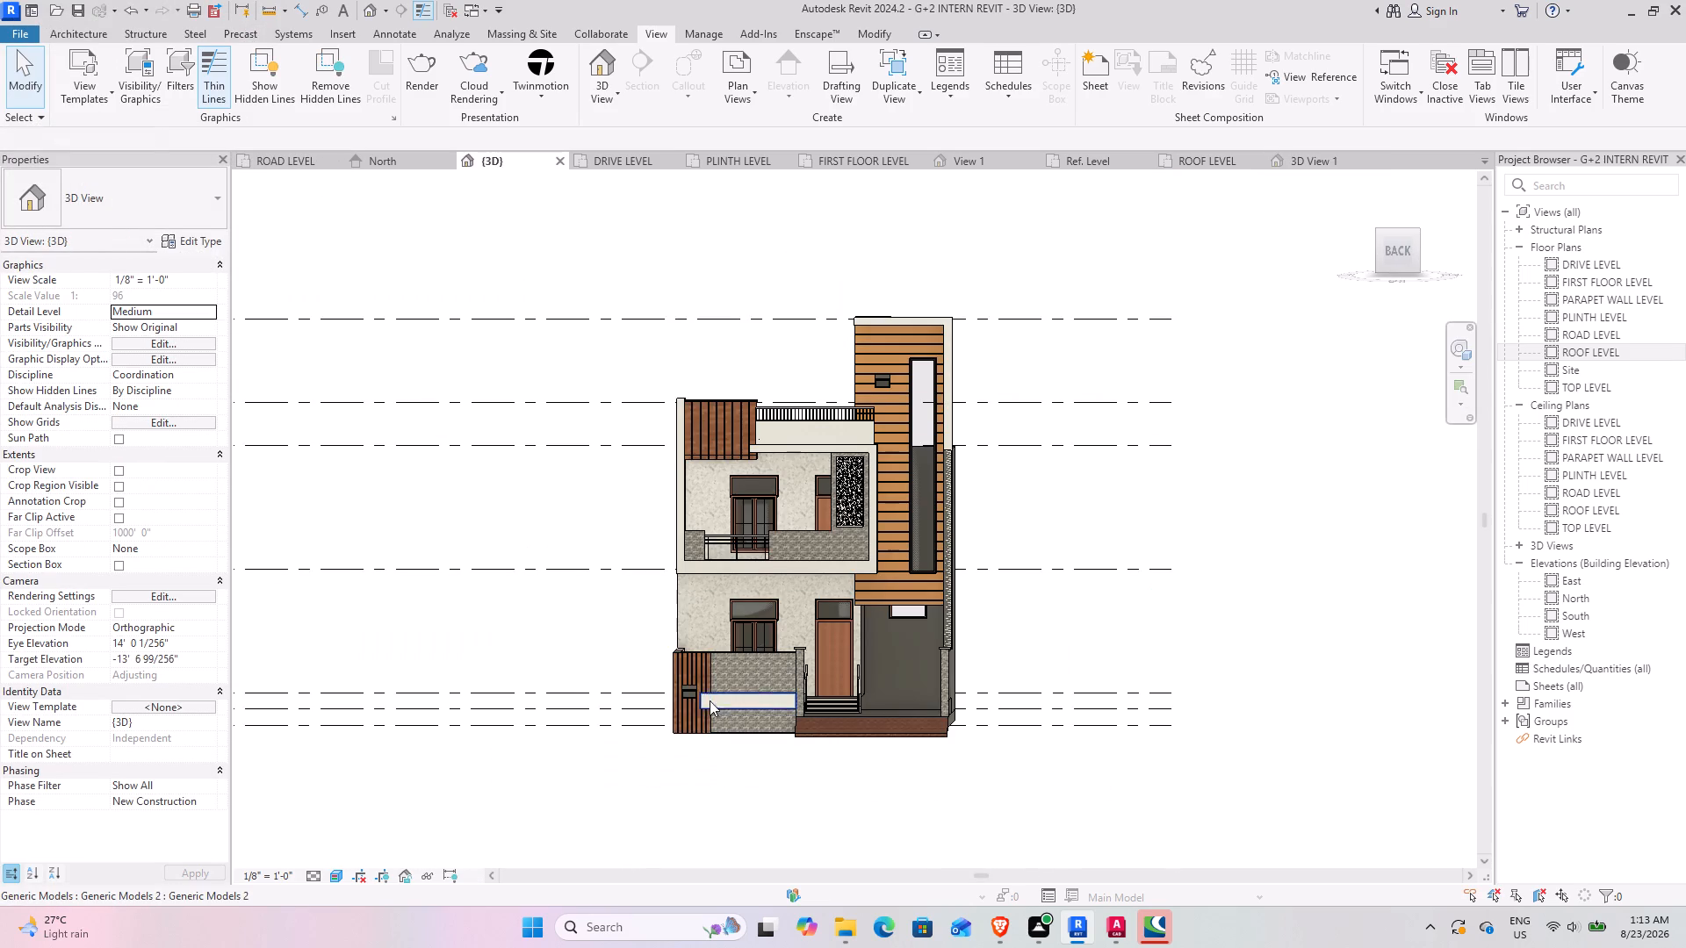
{"action": "left_click", "coordinate": [683, 689]}
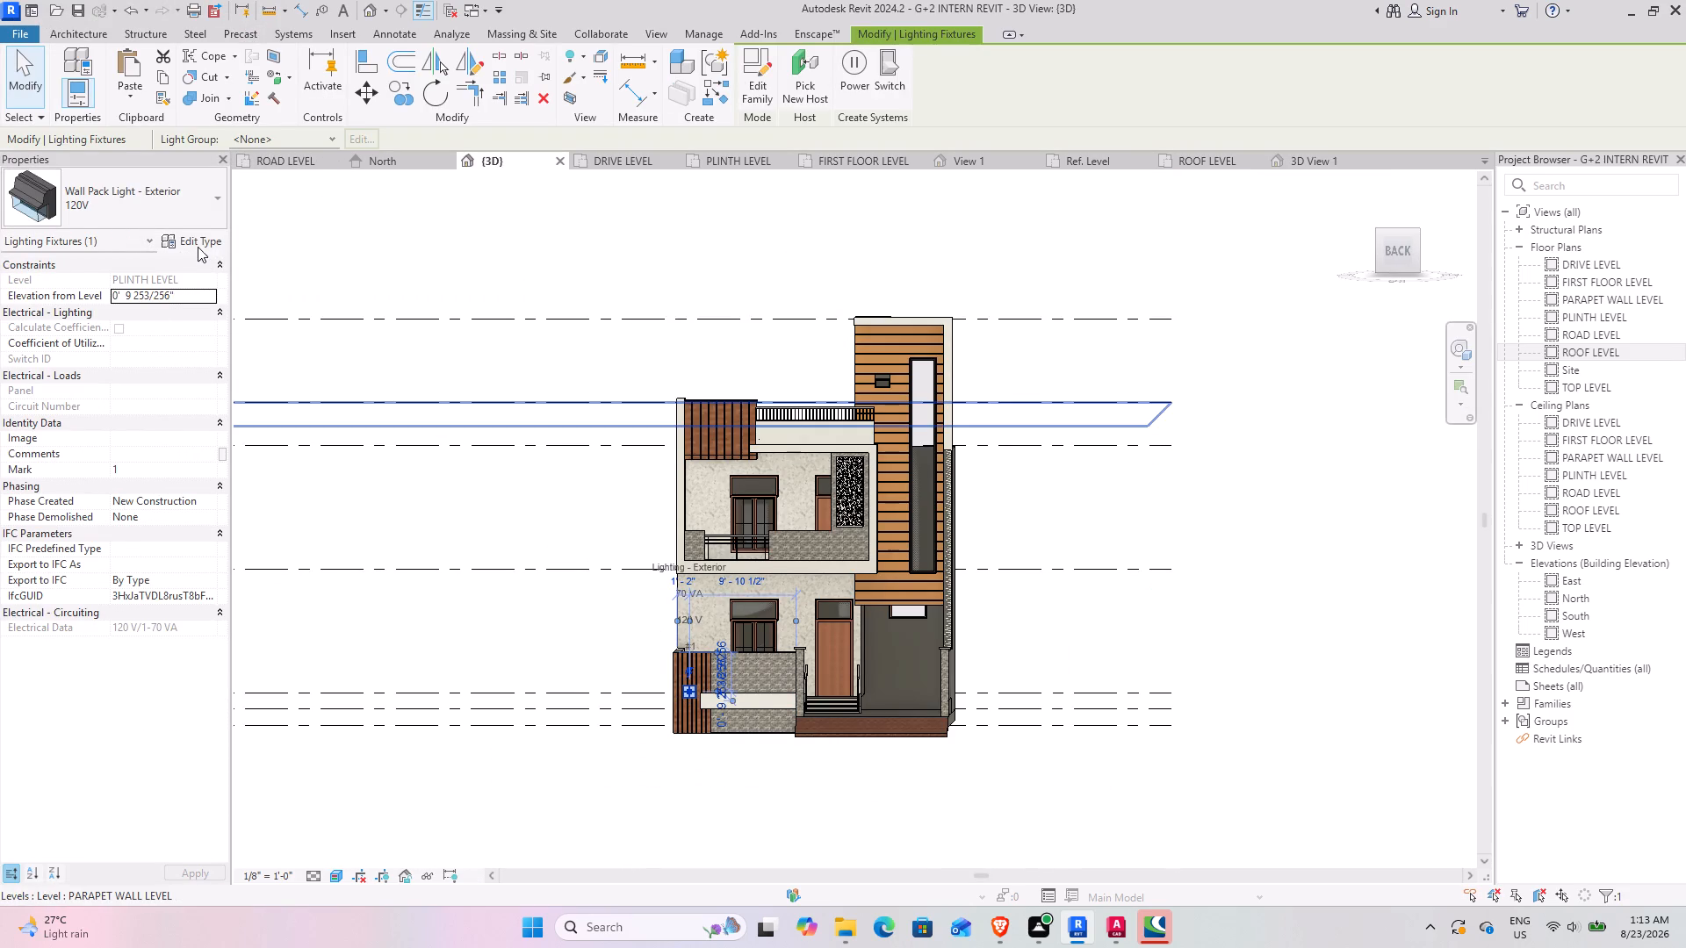
{"action": "left_click", "coordinate": [198, 247]}
{"action": "scroll", "coordinate": [965, 652], "scroll_direction": "down", "scroll_amount": 2}
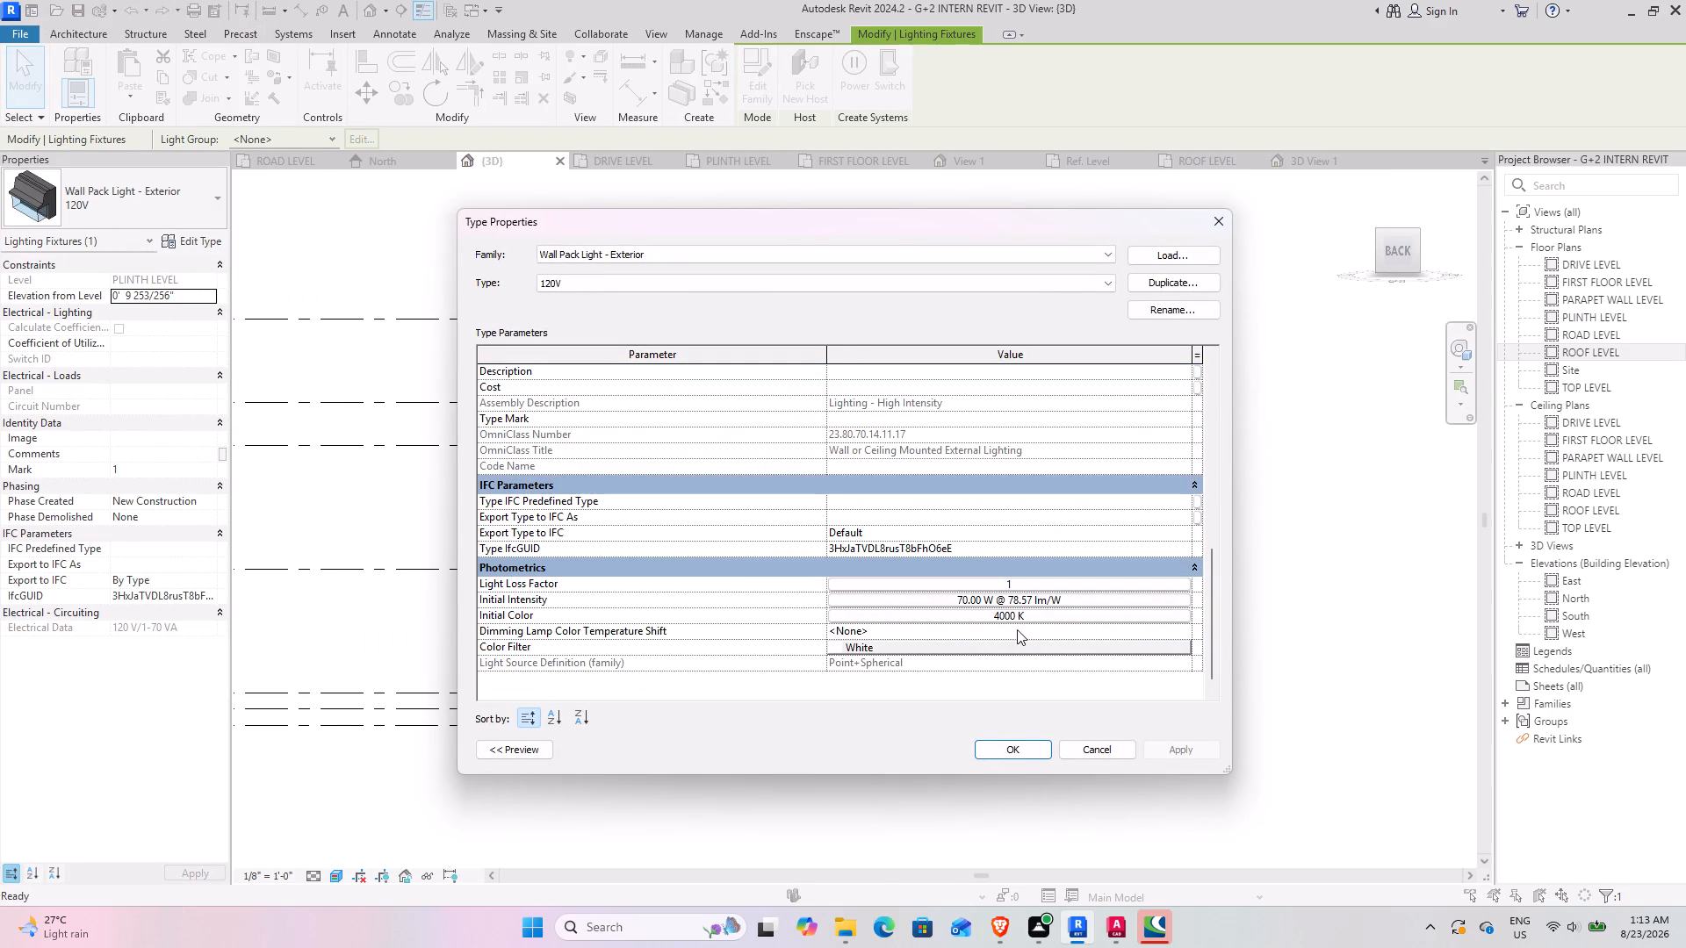
{"action": "scroll", "coordinate": [1027, 621], "scroll_direction": "down", "scroll_amount": 2}
{"action": "left_click", "coordinate": [1084, 600]}
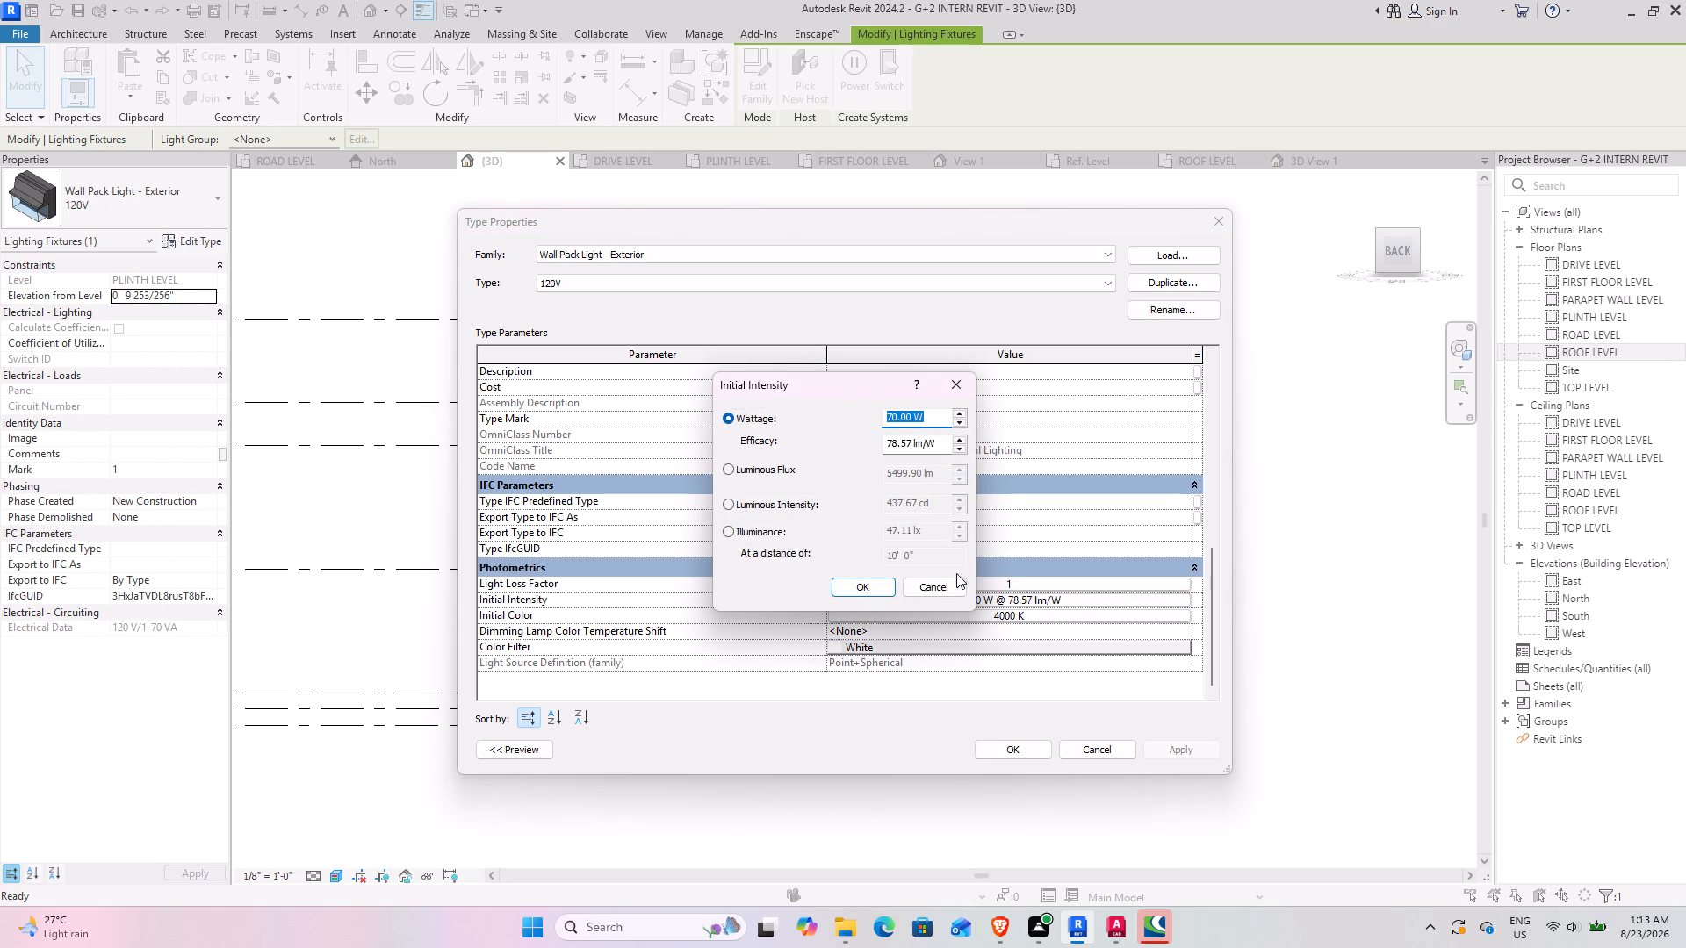
{"action": "left_click", "coordinate": [959, 423]}
{"action": "triple_click", "coordinate": [959, 411]}
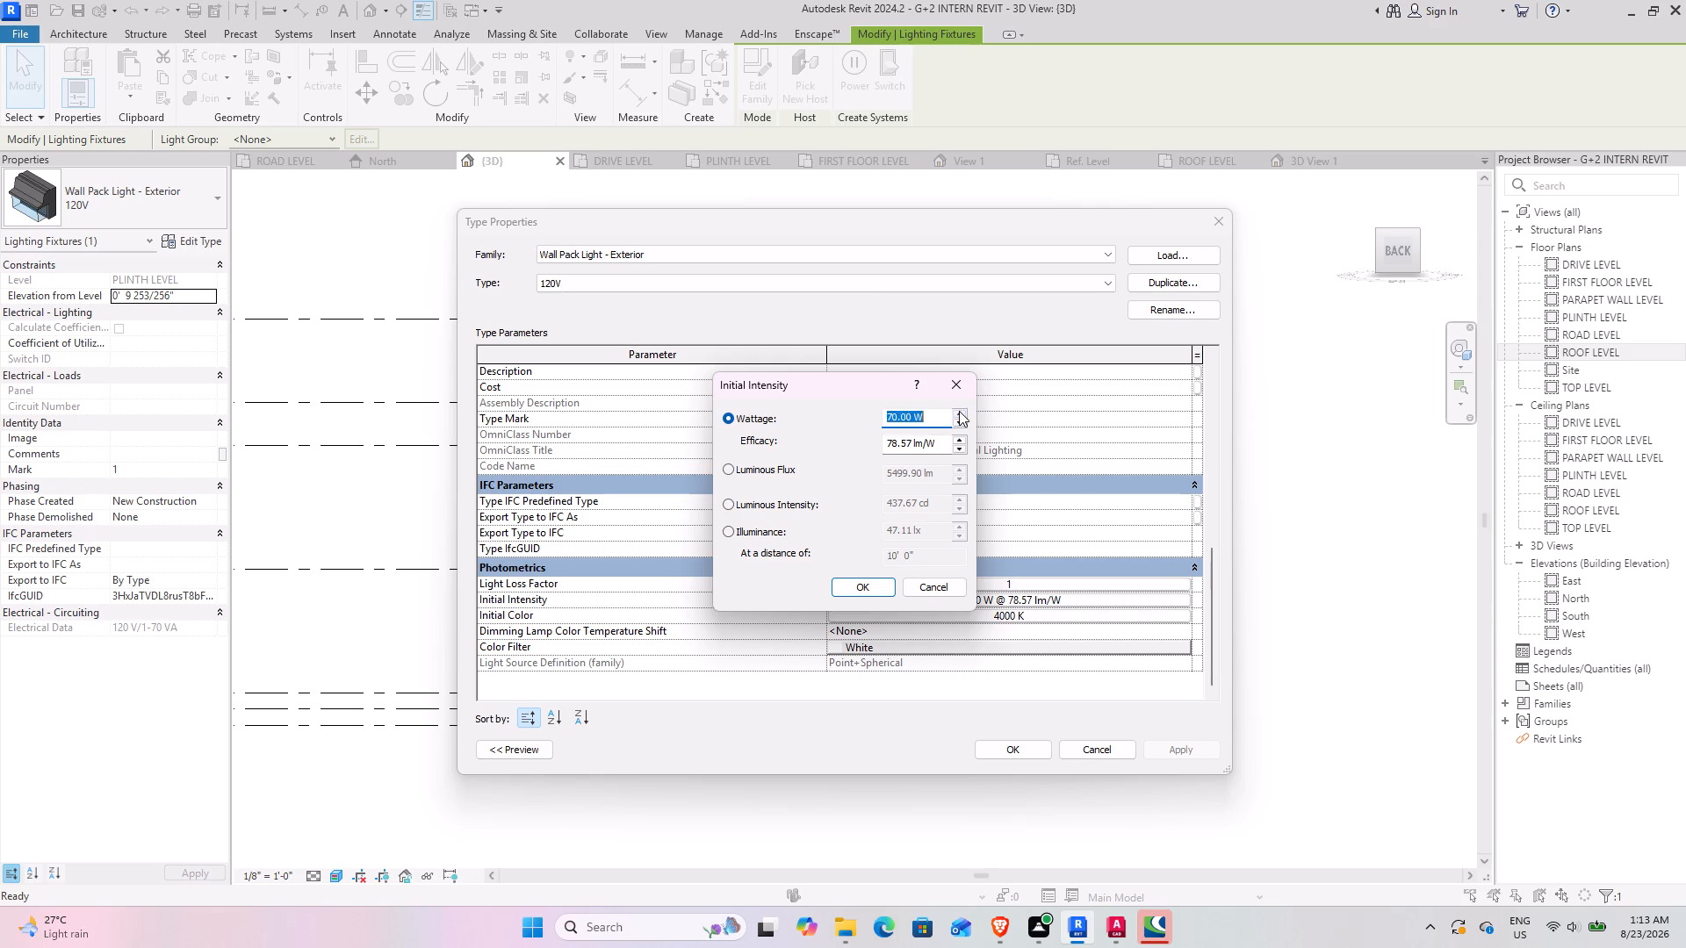
{"action": "triple_click", "coordinate": [959, 411]}
{"action": "triple_click", "coordinate": [959, 411]}
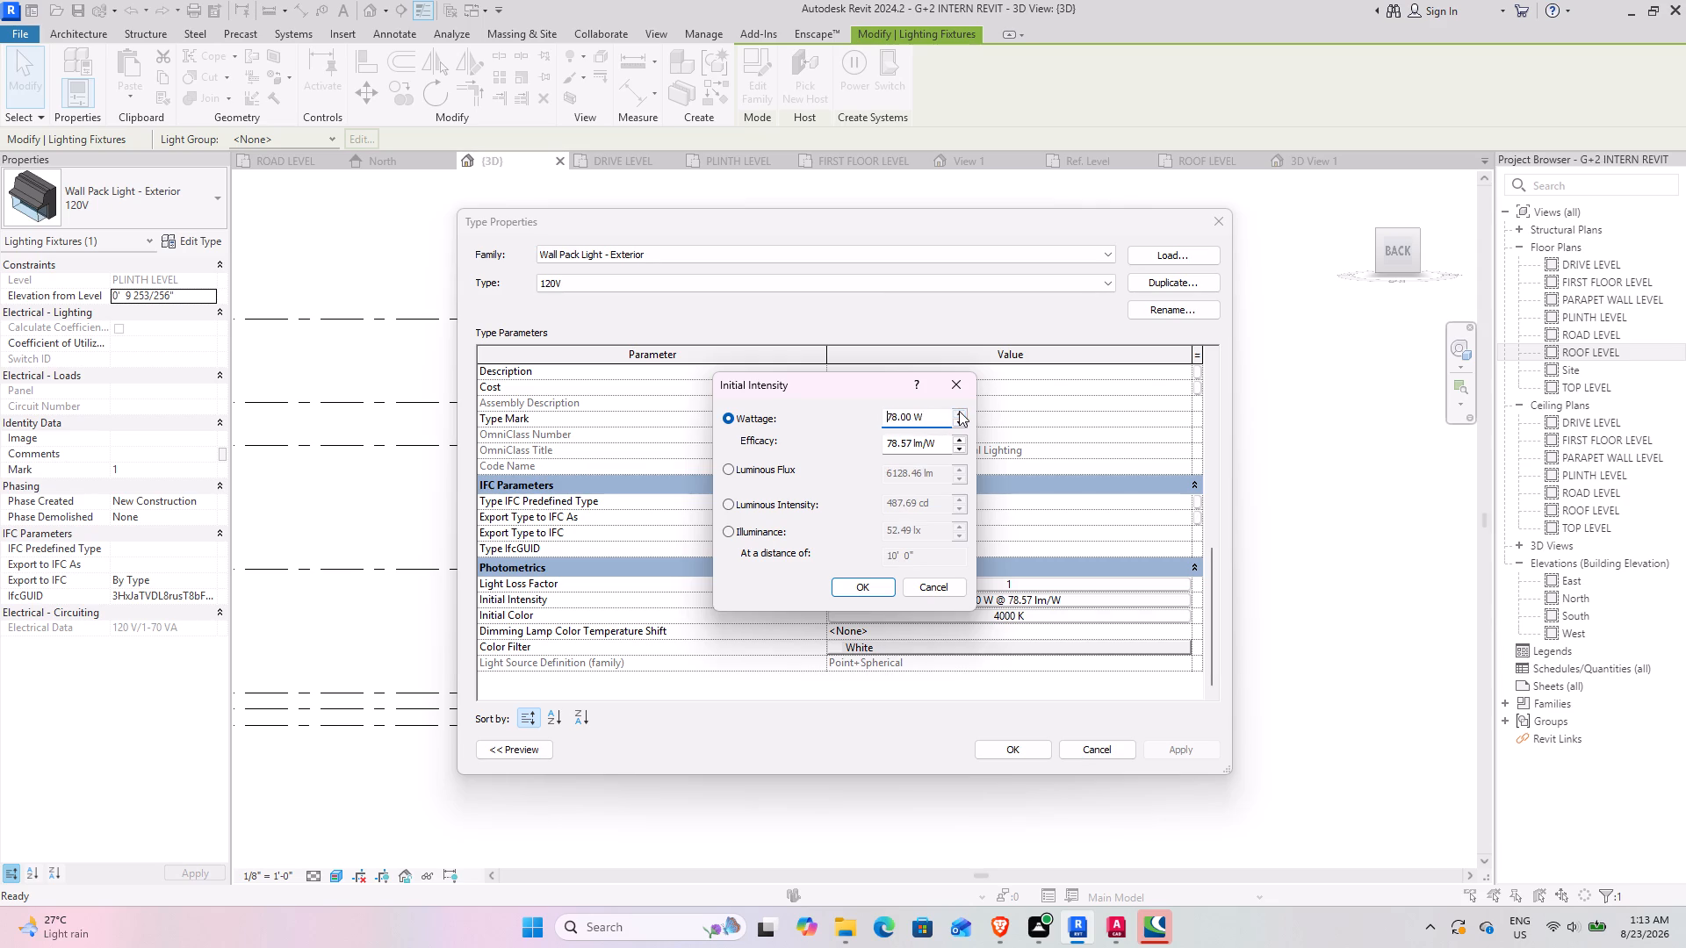
{"action": "triple_click", "coordinate": [959, 411]}
{"action": "triple_click", "coordinate": [959, 411]}
{"action": "triple_click", "coordinate": [959, 411]}
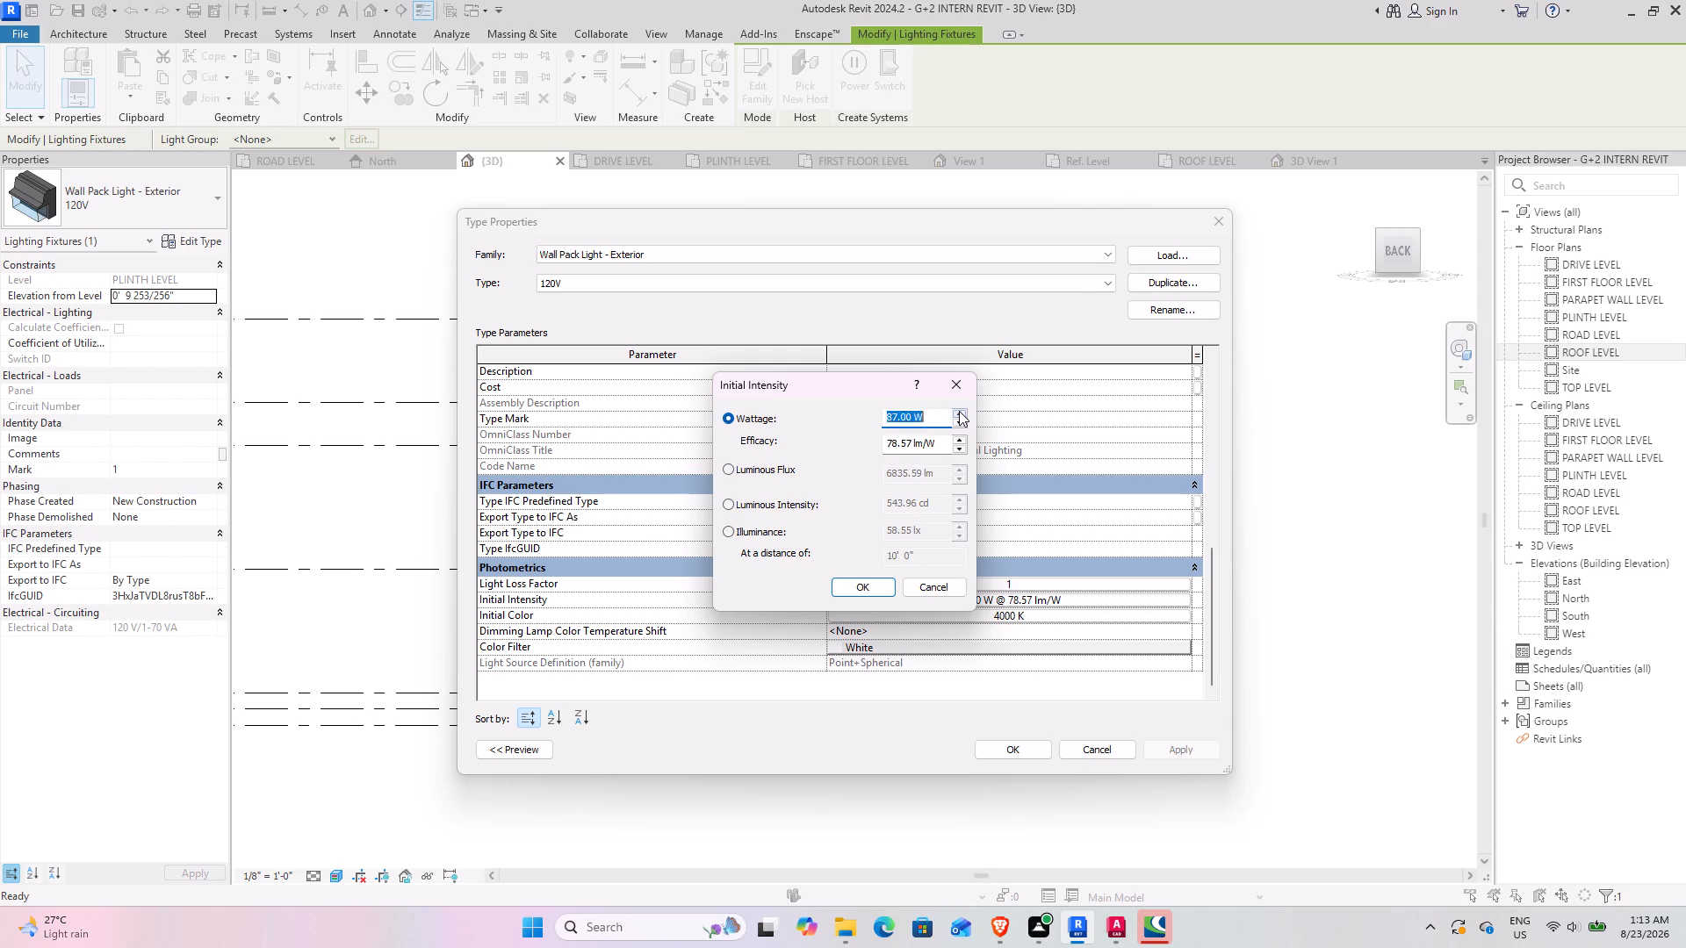
{"action": "triple_click", "coordinate": [959, 411]}
{"action": "left_click", "coordinate": [959, 411]}
{"action": "left_click_drag", "start_coordinate": [931, 413], "coordinate": [825, 419]}
{"action": "type", "text": "300"}
{"action": "key", "text": "Return"}
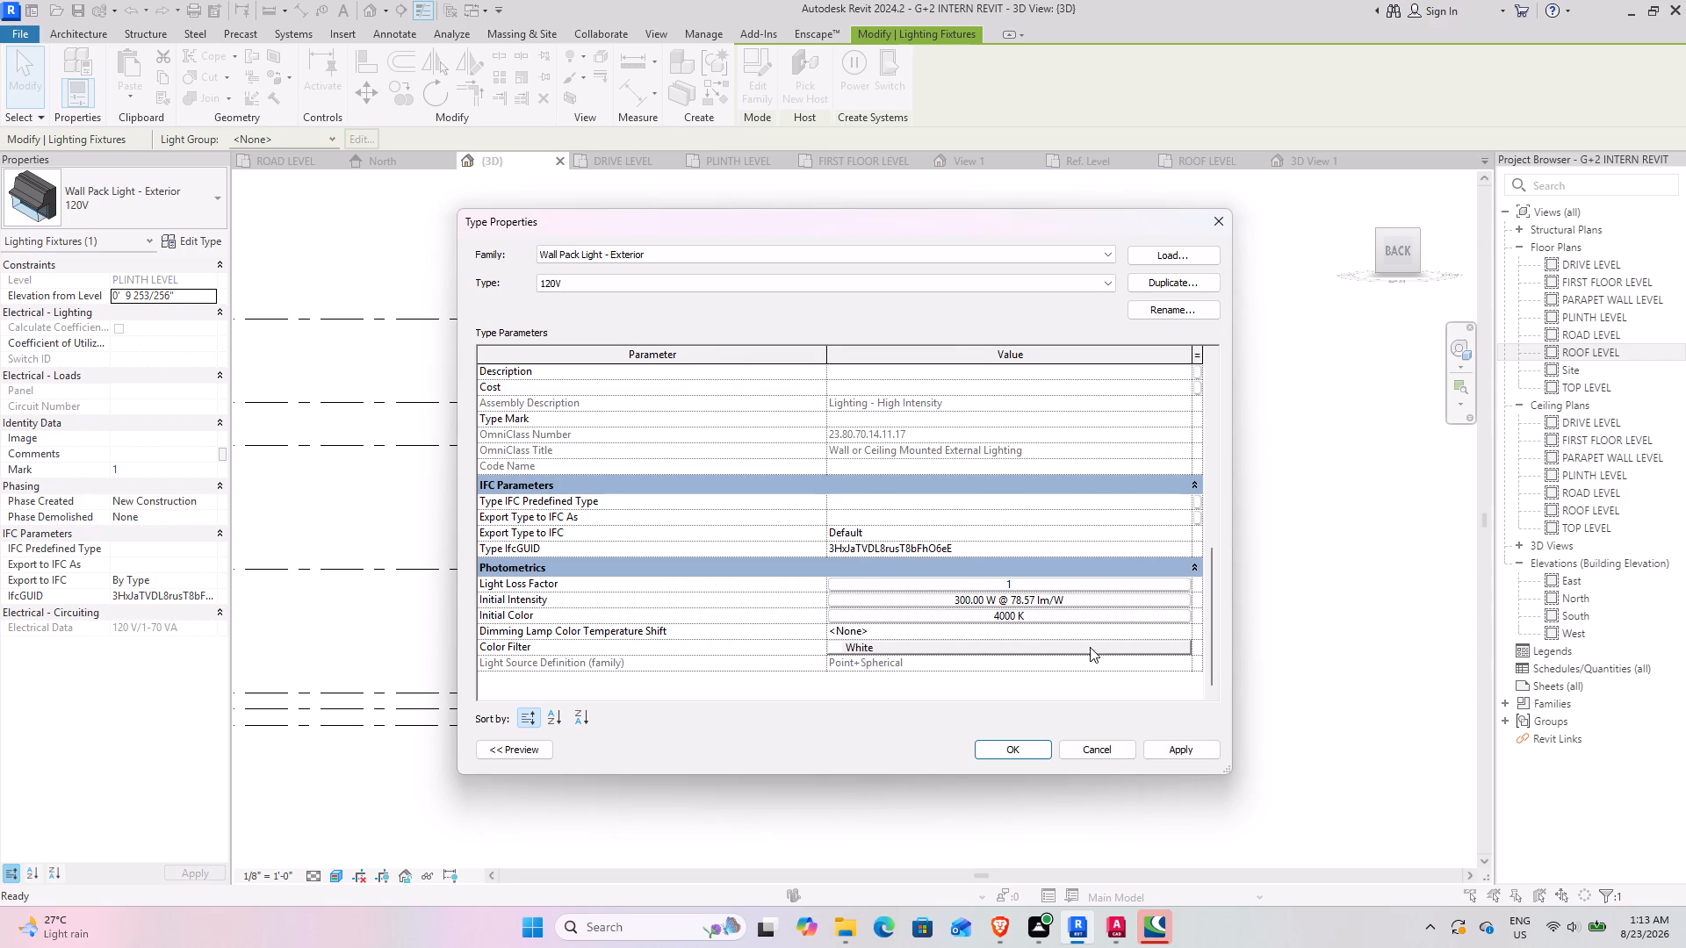
{"action": "left_click", "coordinate": [1180, 750]}
{"action": "left_click", "coordinate": [995, 748]}
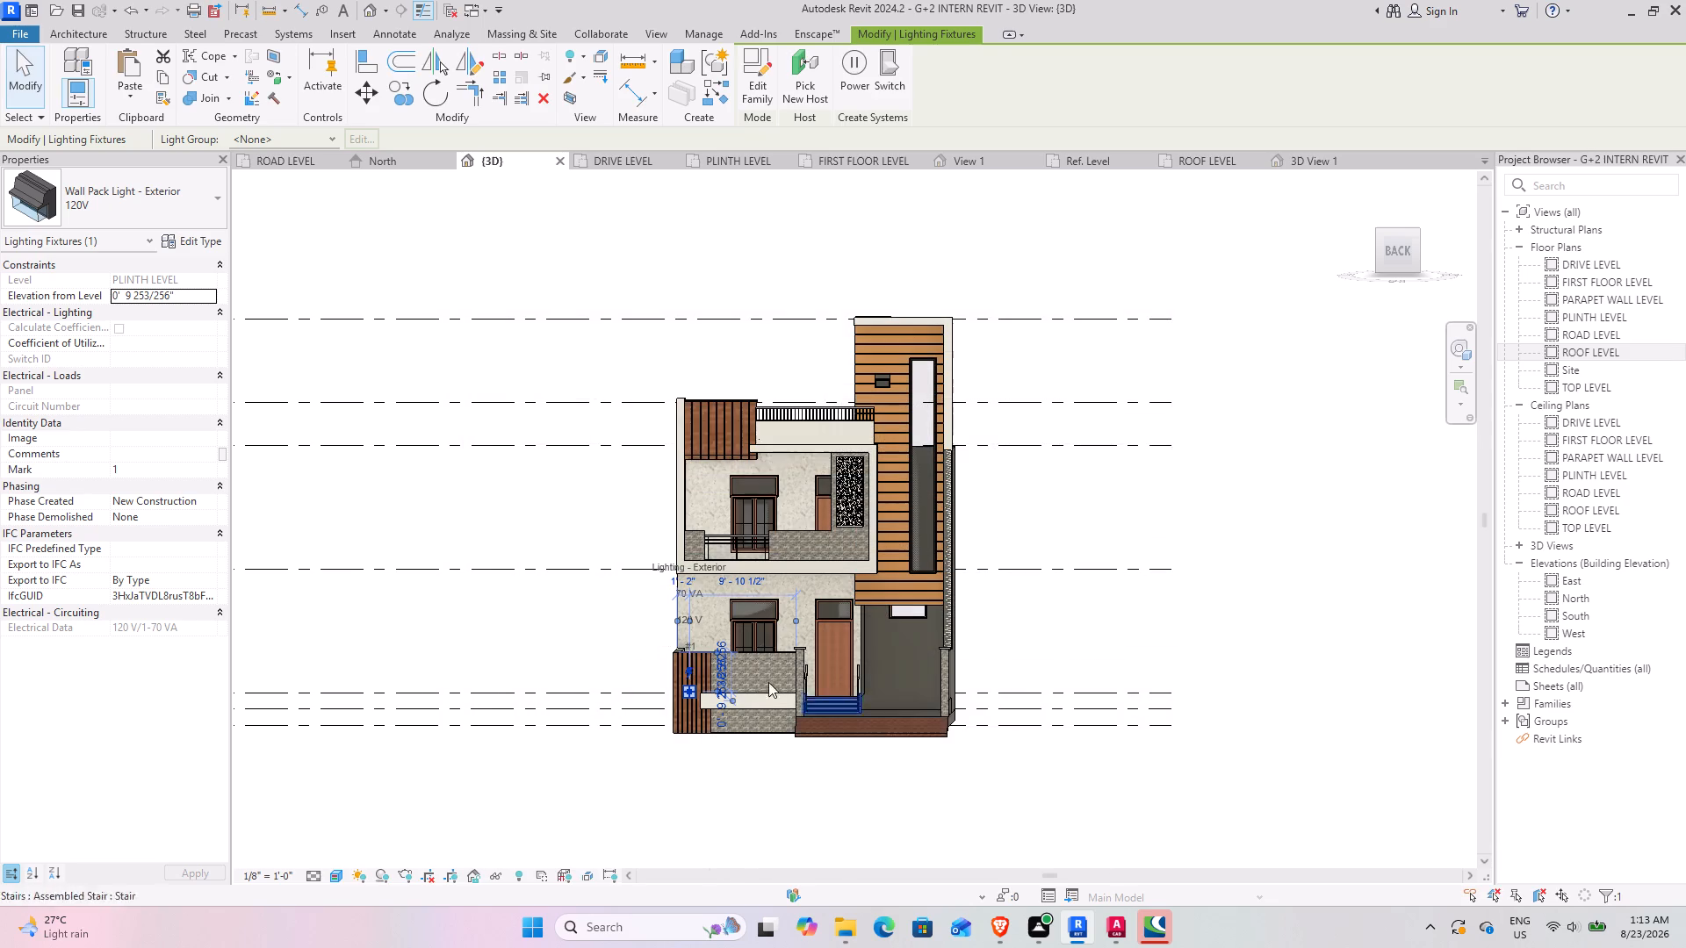
{"action": "left_click", "coordinate": [617, 632]}
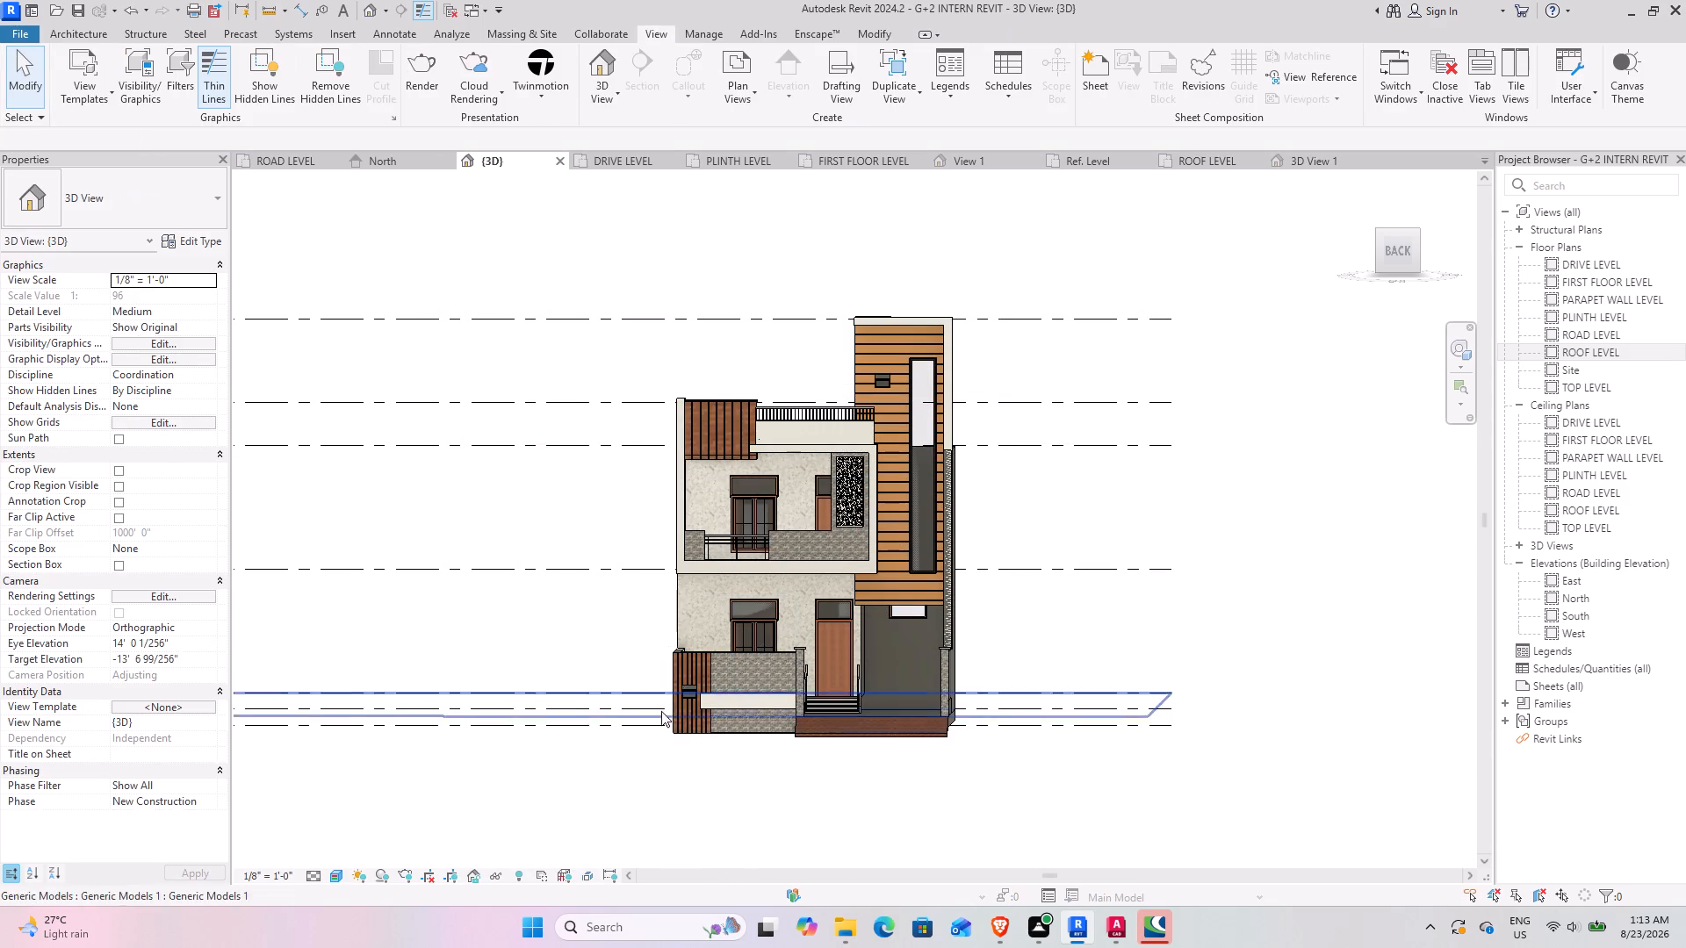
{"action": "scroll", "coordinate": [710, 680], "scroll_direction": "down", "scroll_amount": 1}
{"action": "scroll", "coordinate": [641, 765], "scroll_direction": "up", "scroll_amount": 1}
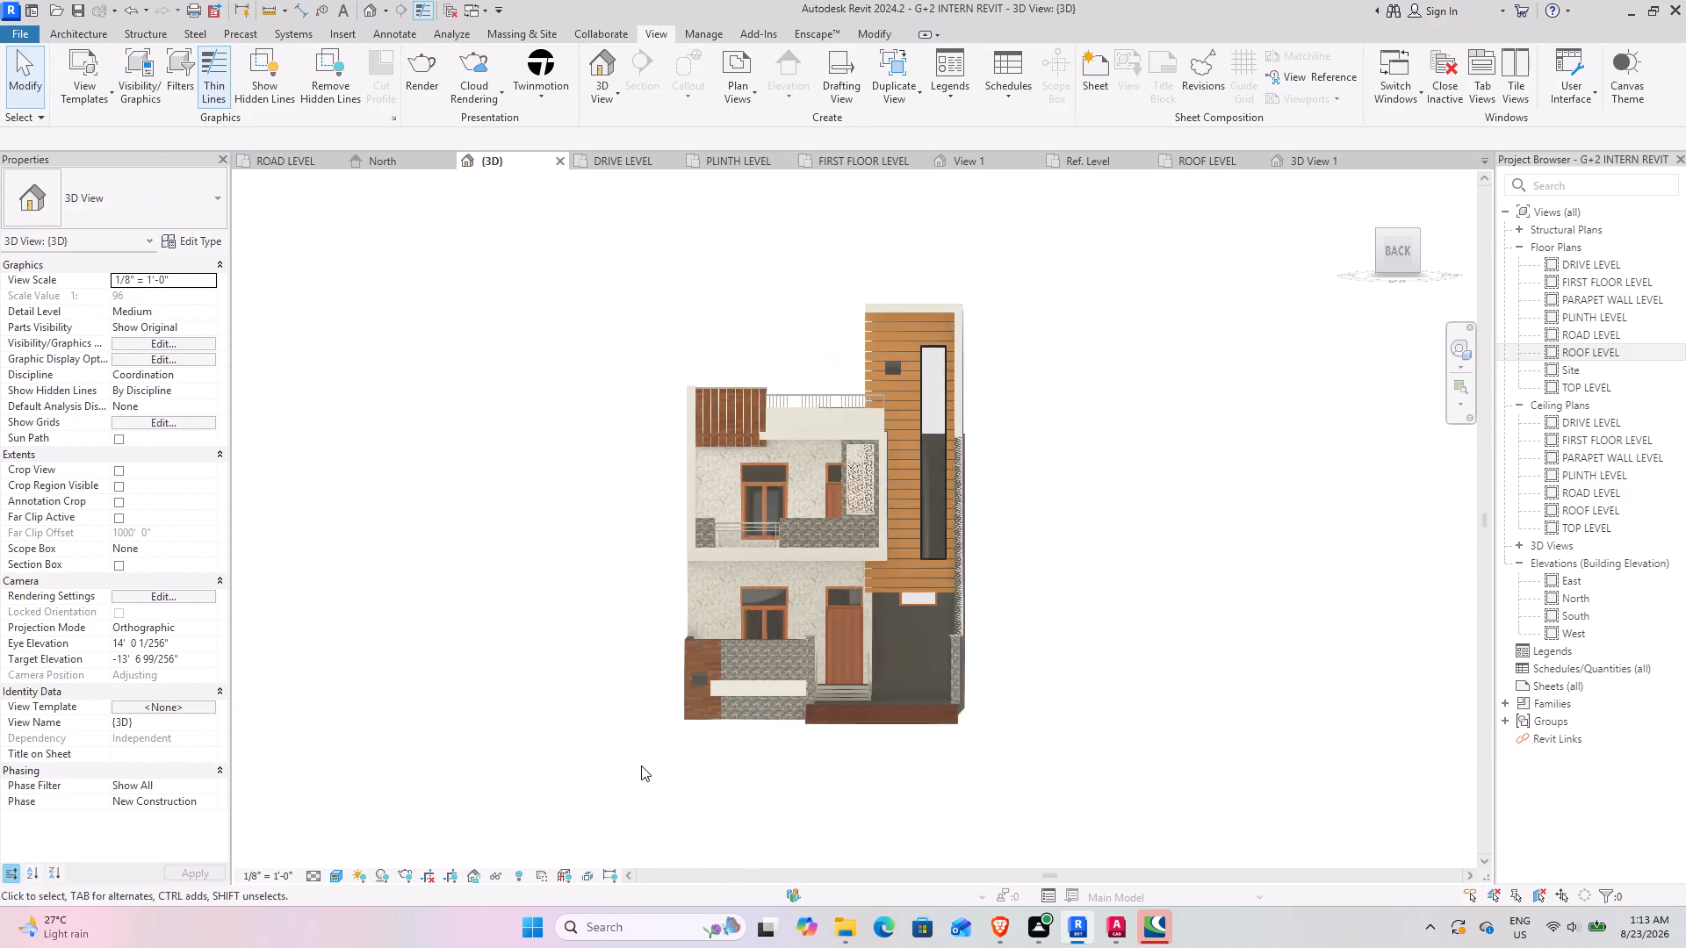
Save the project and render the 3D View 1 camera view at Draft quality with the Exterior: Sun and Artificial scheme.
{"action": "scroll", "coordinate": [641, 765], "scroll_direction": "up", "scroll_amount": 1}
{"action": "middle_click_drag", "start_coordinate": [629, 746], "coordinate": [681, 738]}
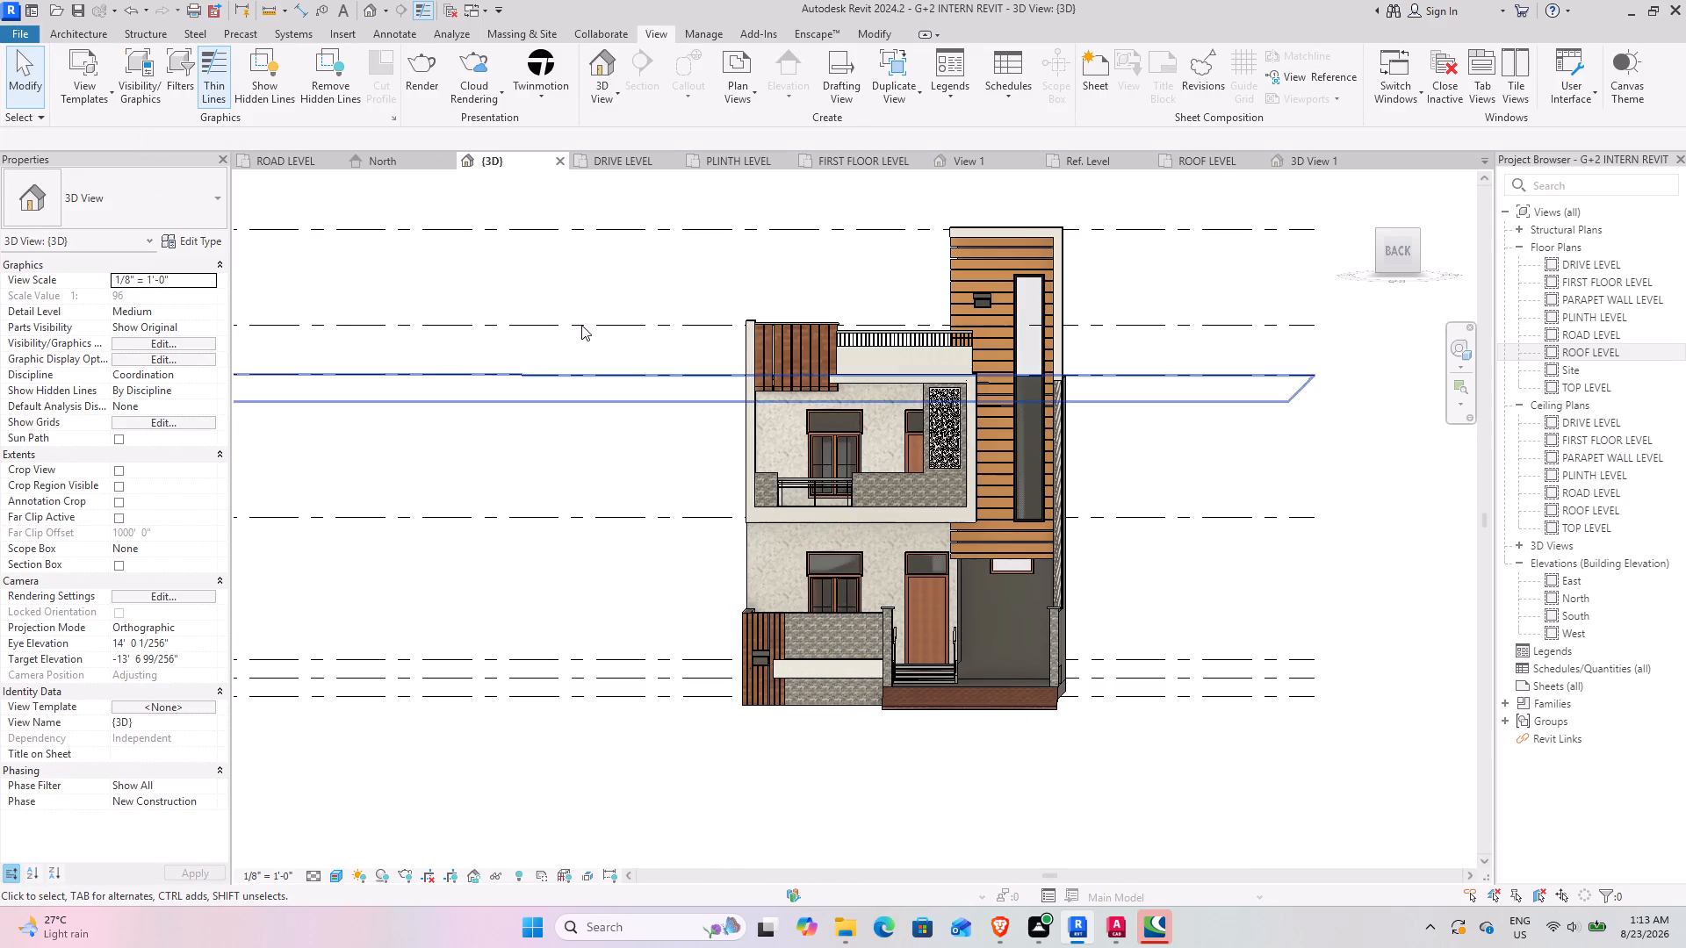
{"action": "left_click", "coordinate": [1304, 162]}
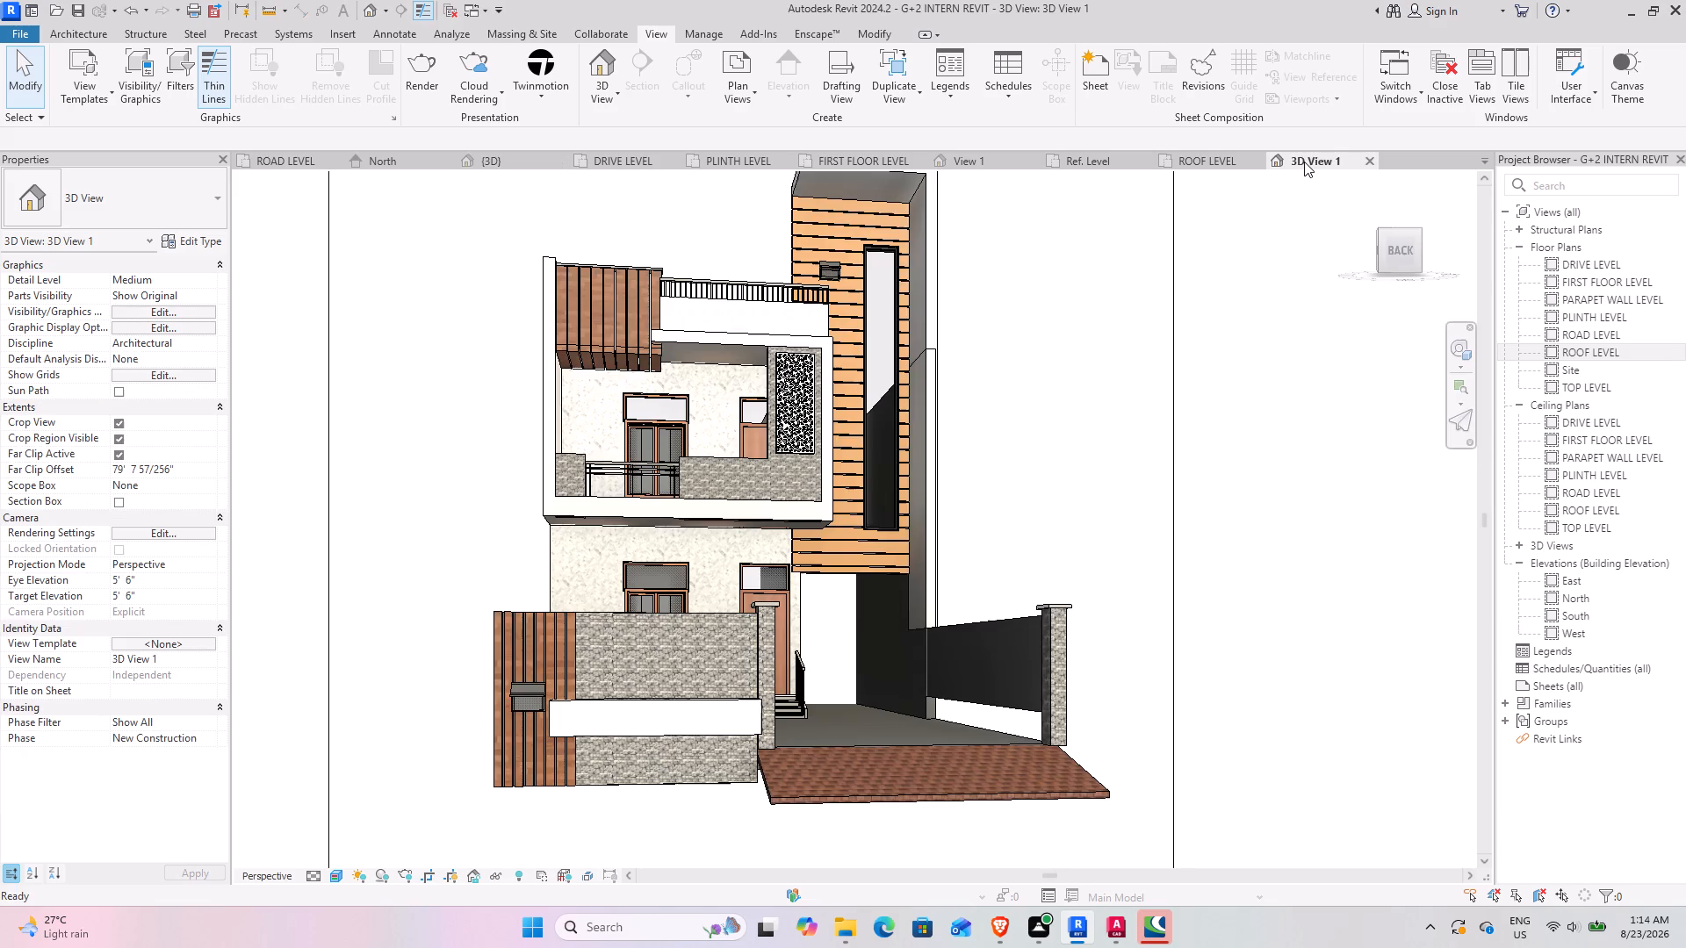
{"action": "scroll", "coordinate": [731, 542], "scroll_direction": "down", "scroll_amount": 4}
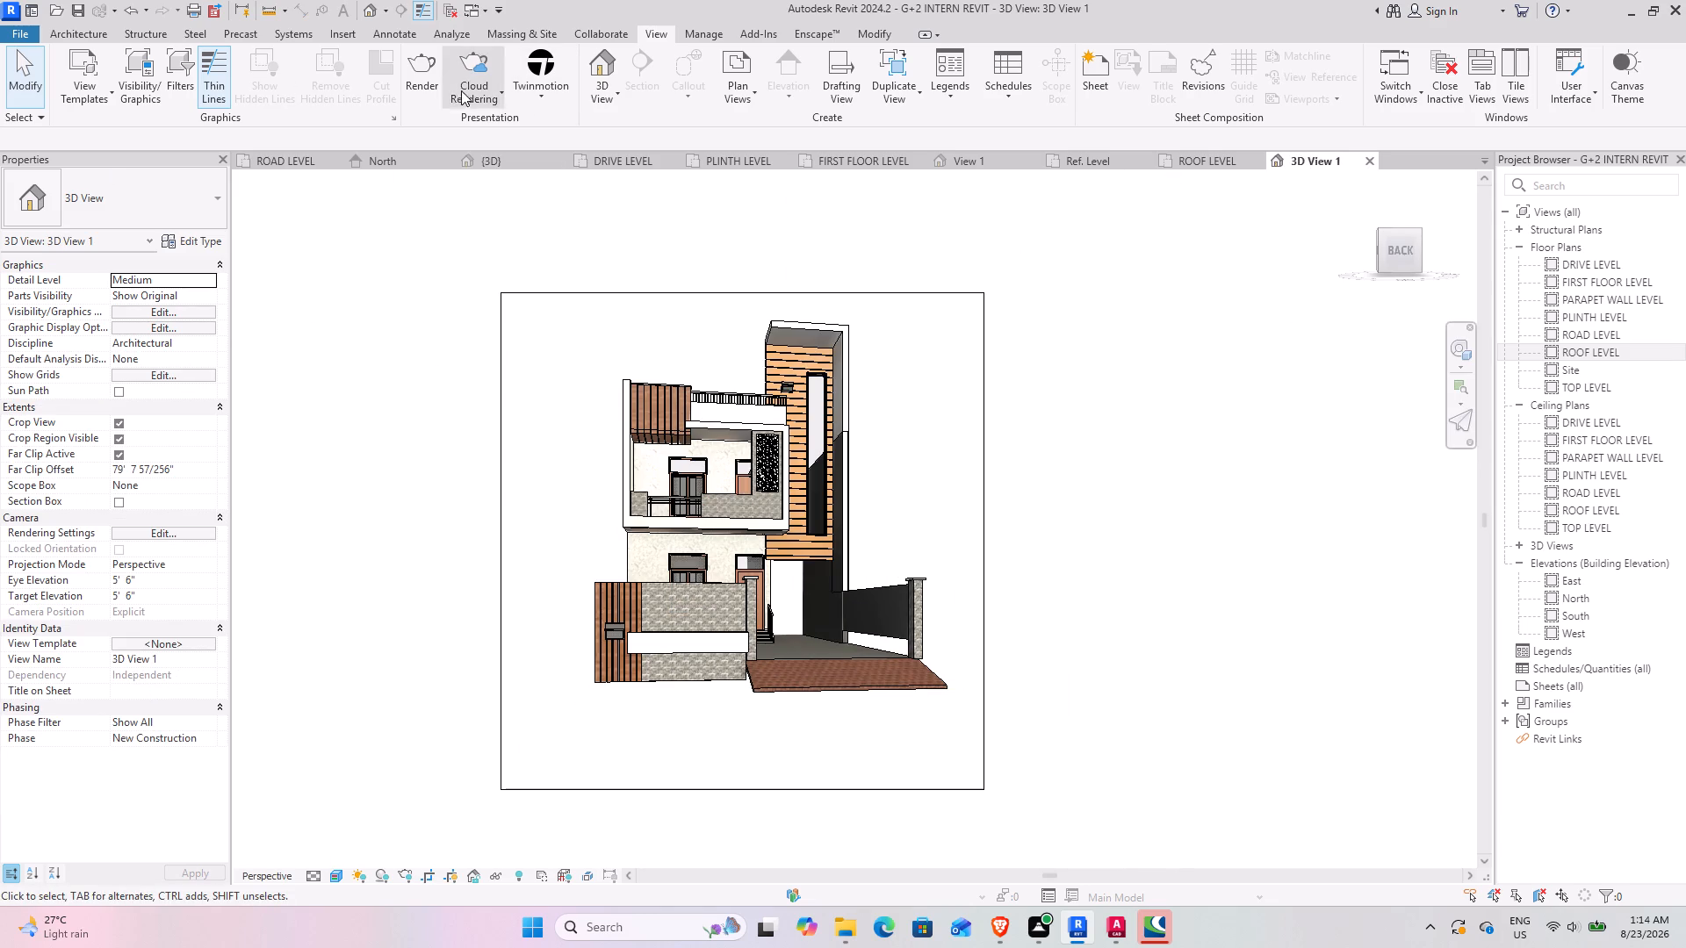
{"action": "left_click", "coordinate": [432, 83]}
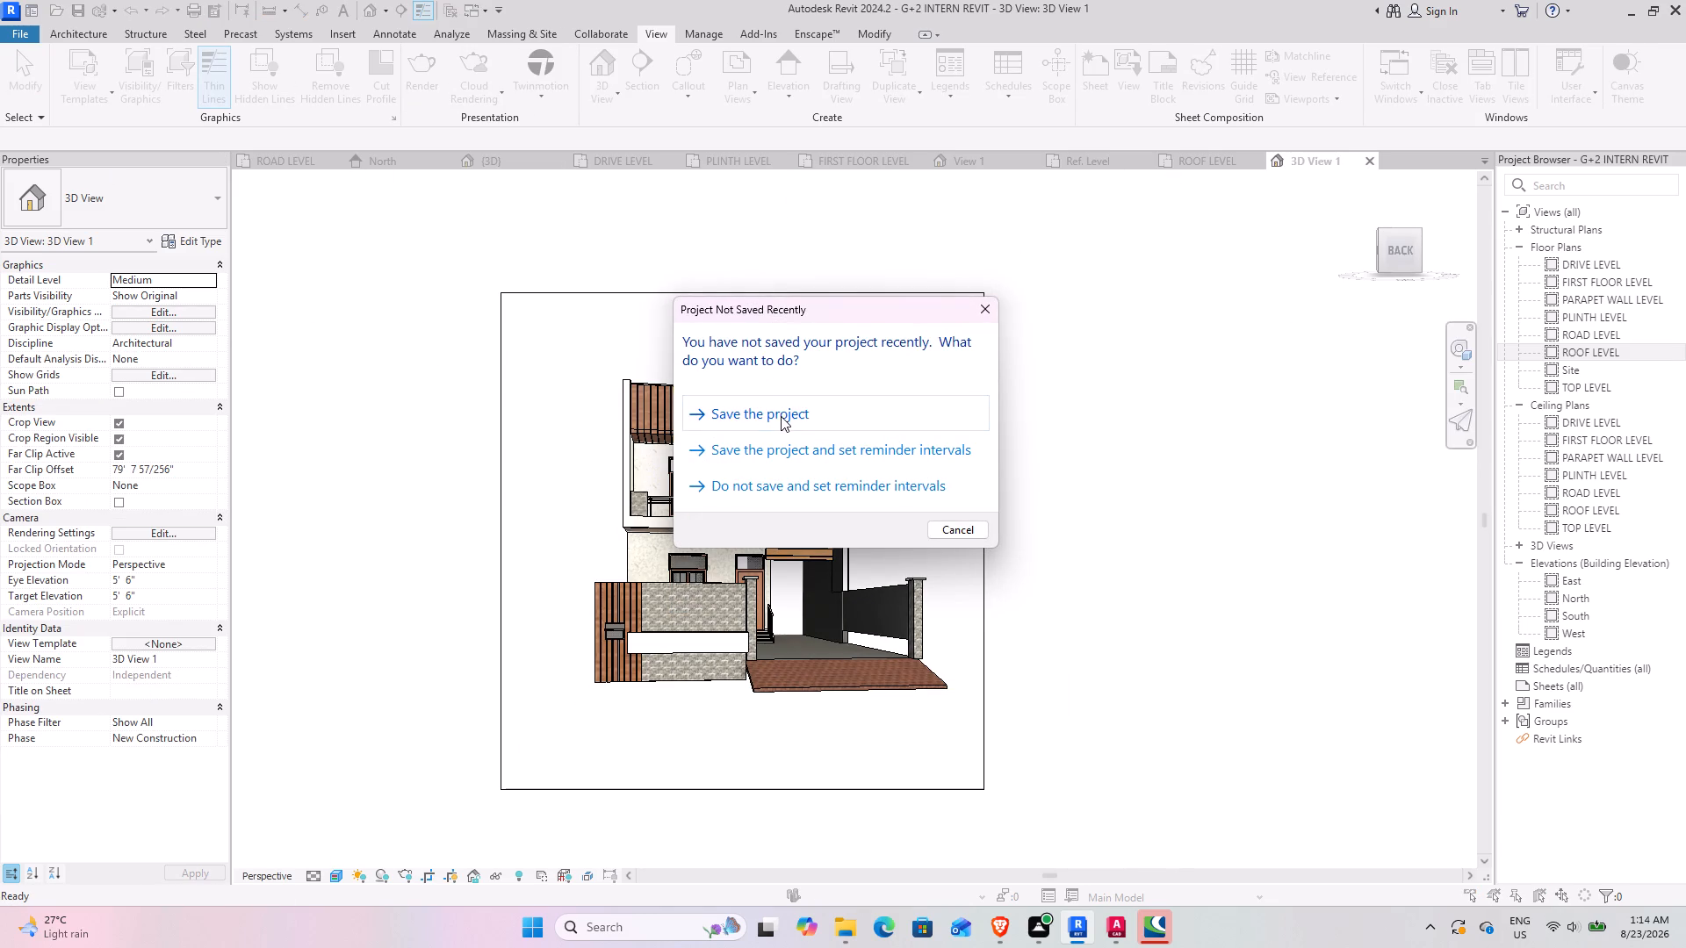
{"action": "left_click", "coordinate": [781, 416]}
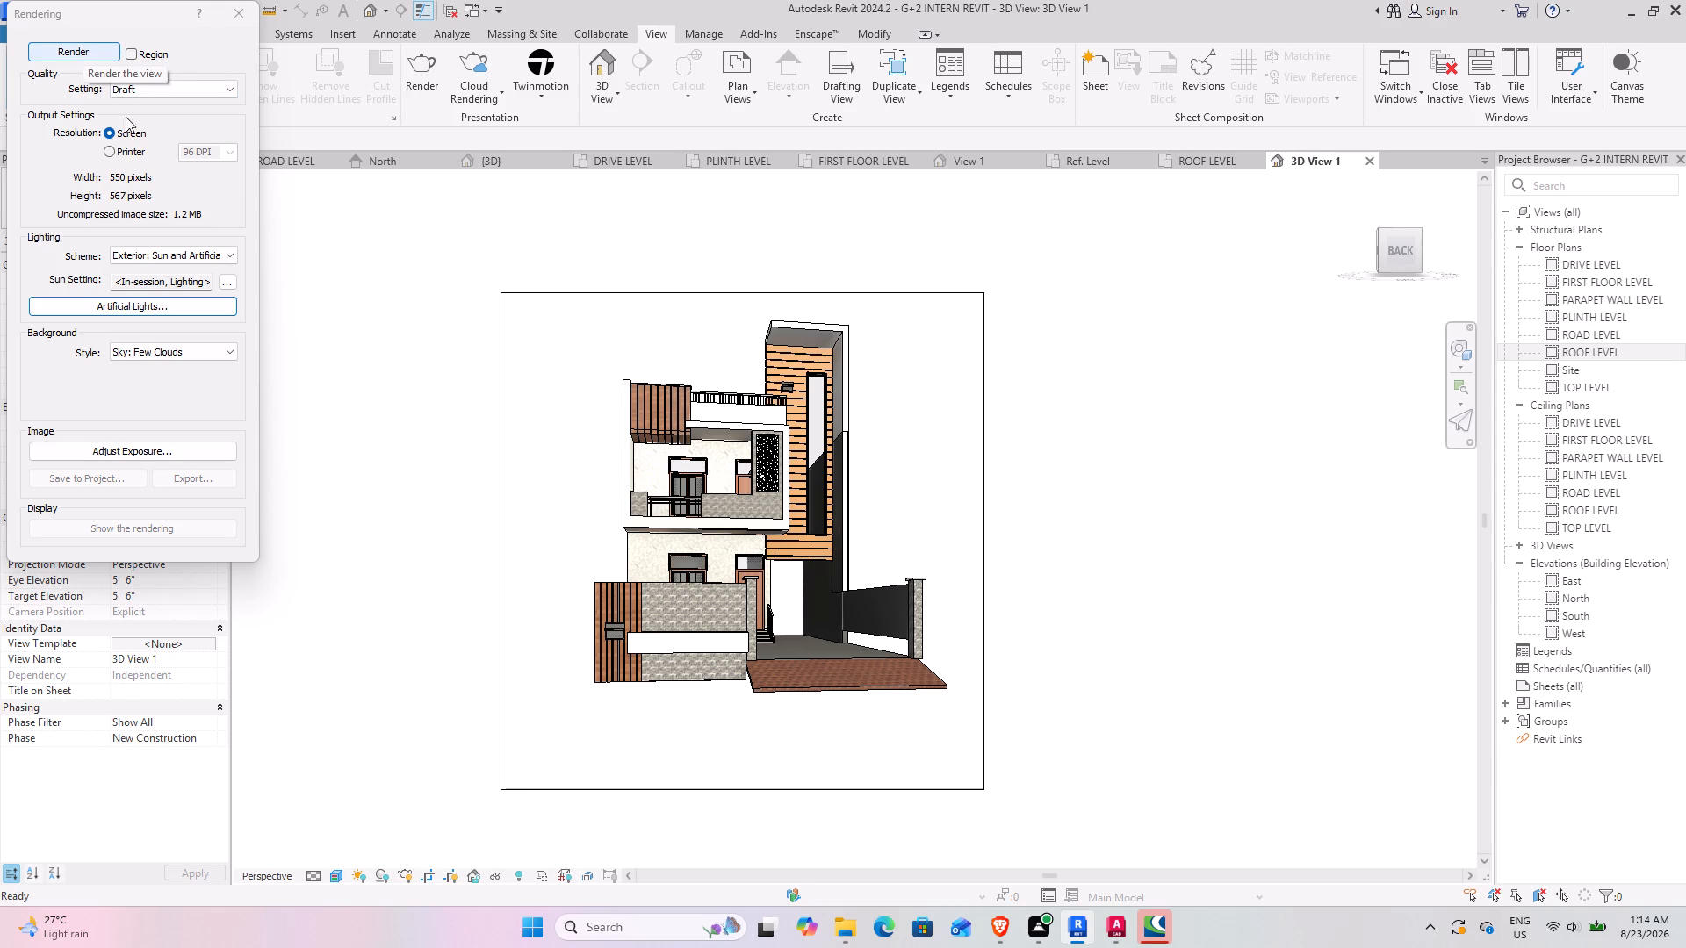
{"action": "left_click", "coordinate": [80, 57]}
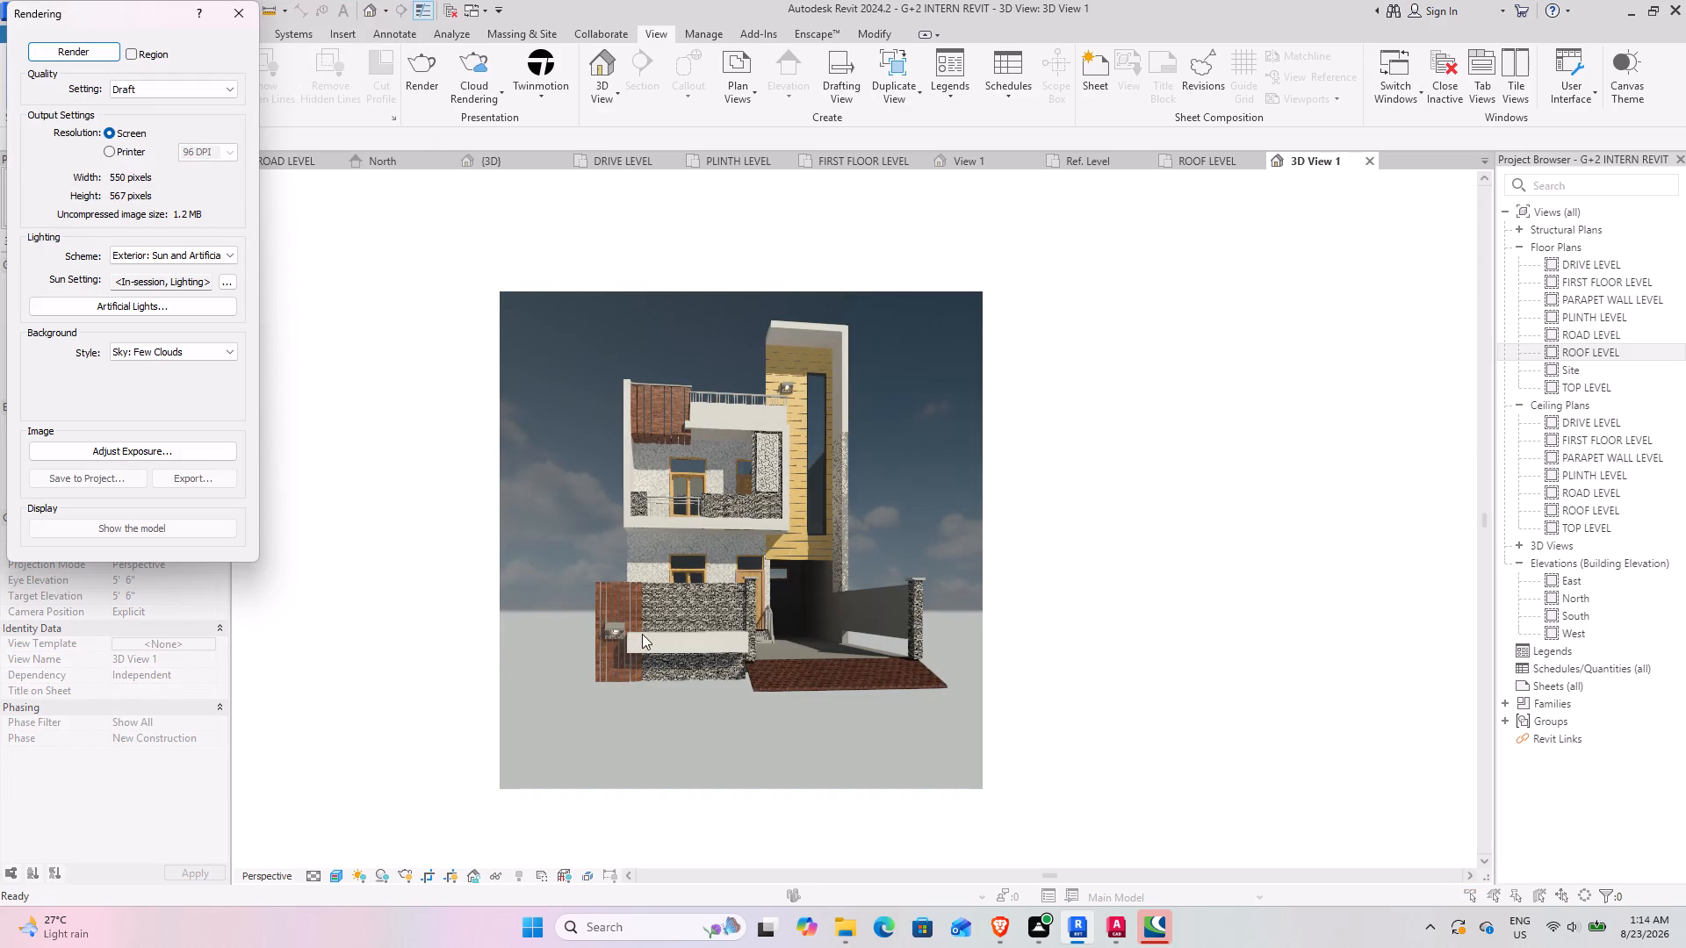
Examine the render around both wall lights, and review its lighting scheme, sun settings, artificial lights and background styles.
{"action": "scroll", "coordinate": [628, 637], "scroll_direction": "up", "scroll_amount": 11}
{"action": "scroll", "coordinate": [582, 586], "scroll_direction": "down", "scroll_amount": 8}
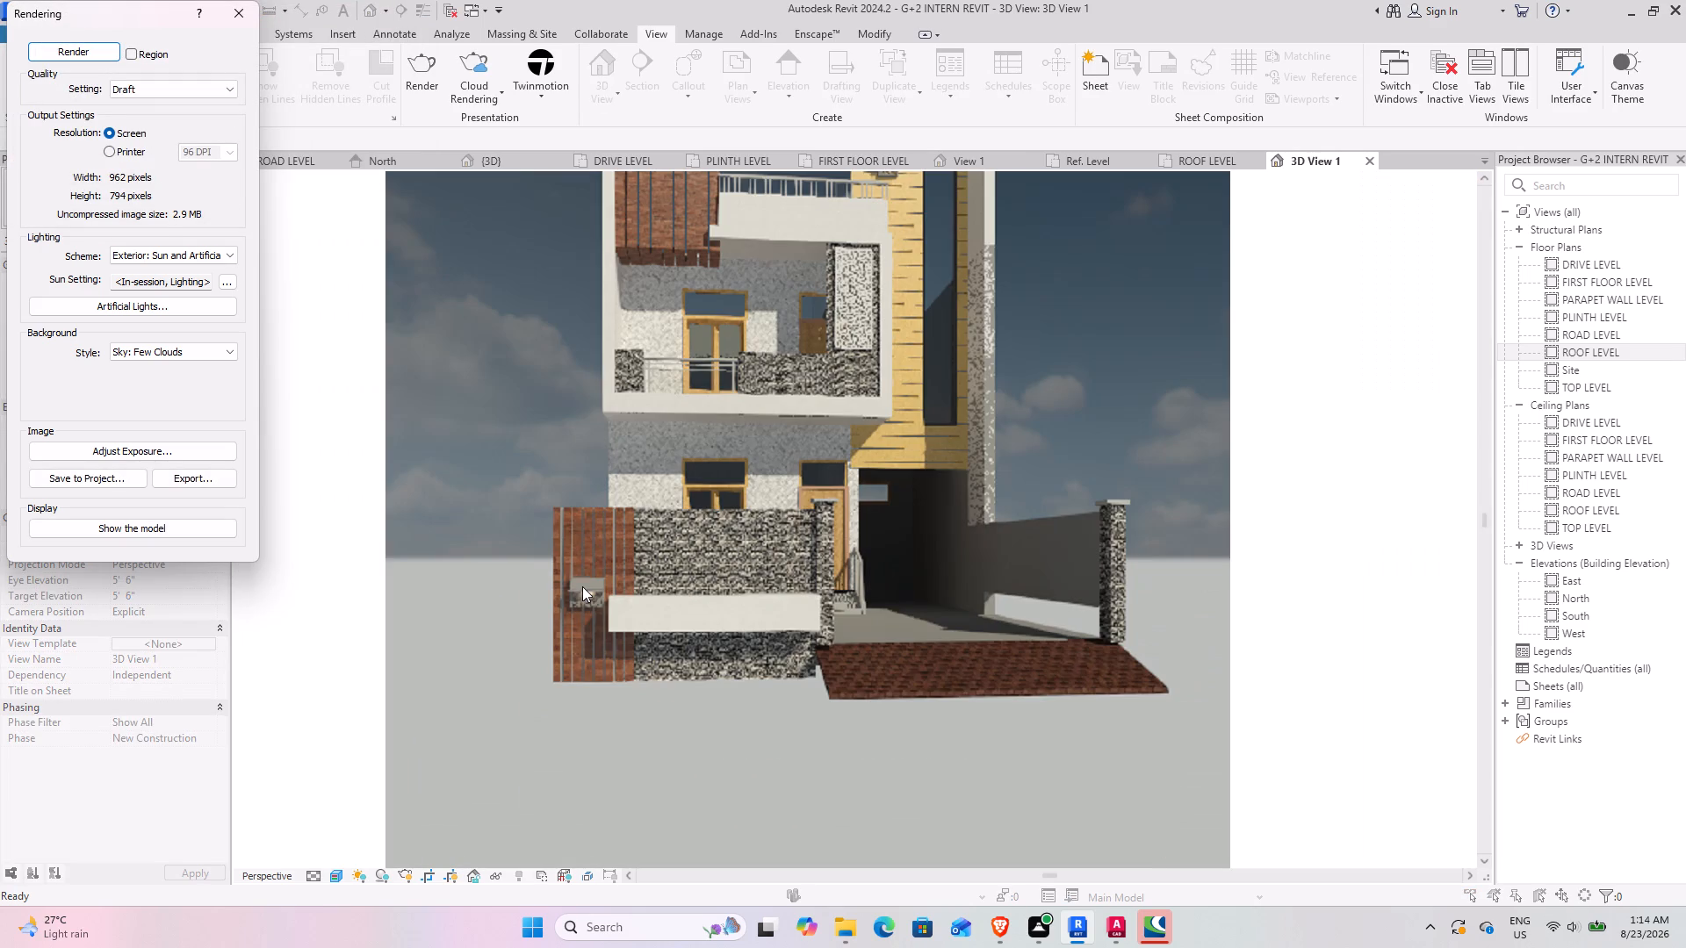
{"action": "scroll", "coordinate": [849, 212], "scroll_direction": "up", "scroll_amount": 7}
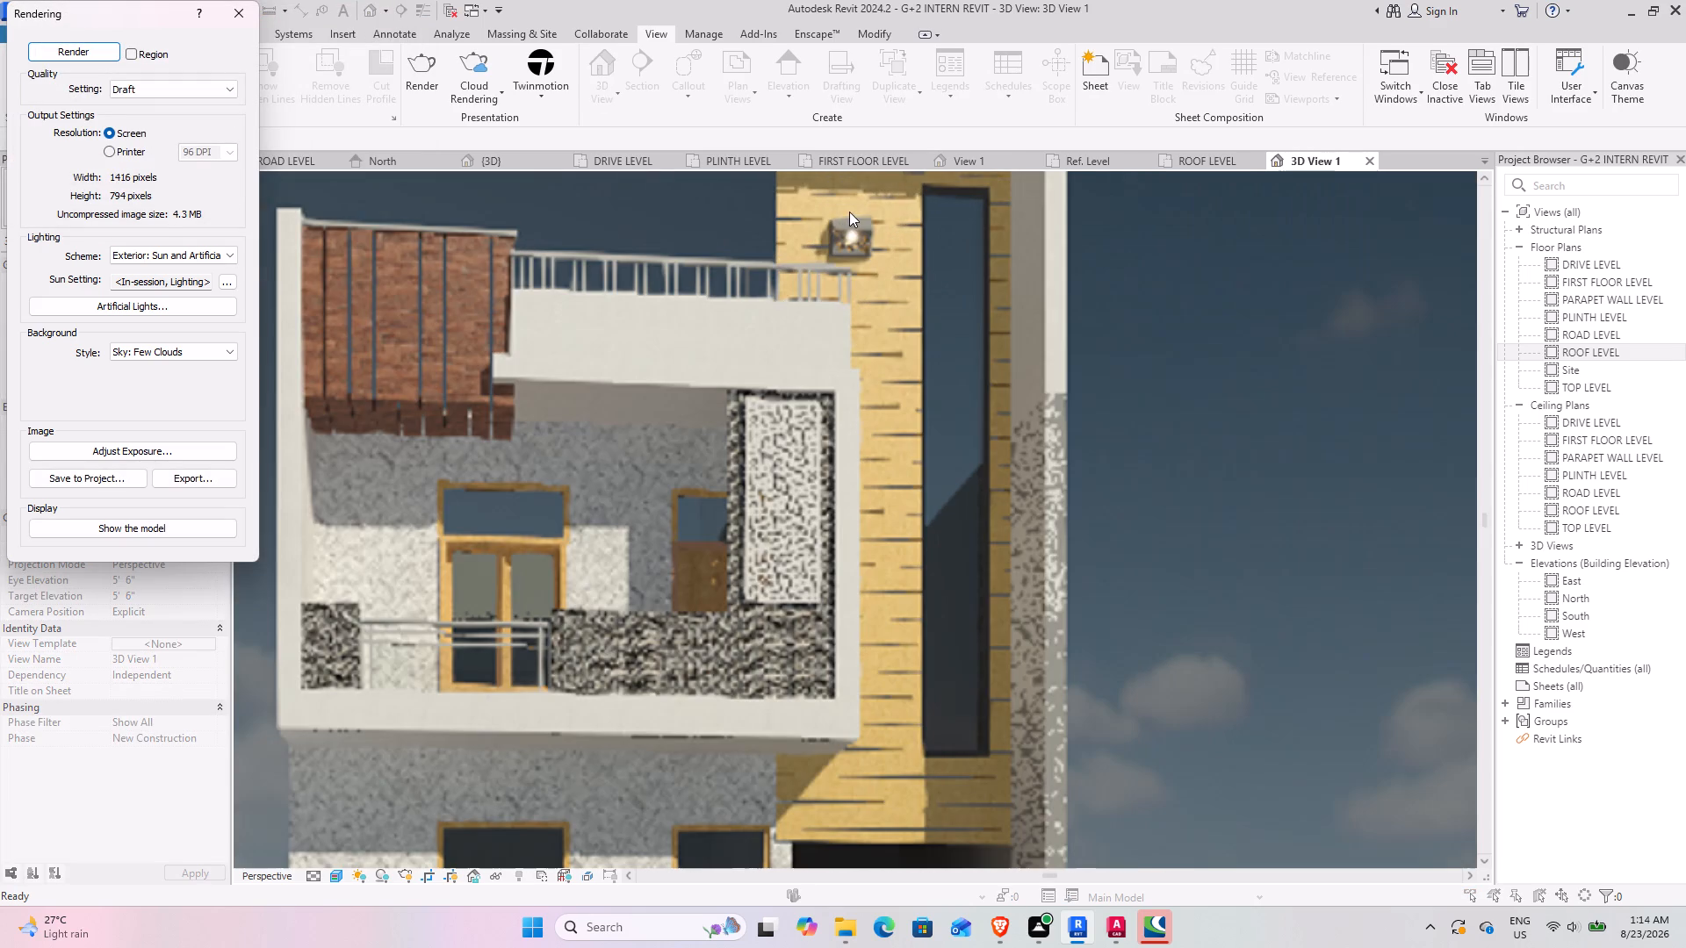
{"action": "scroll", "coordinate": [803, 405], "scroll_direction": "down", "scroll_amount": 7}
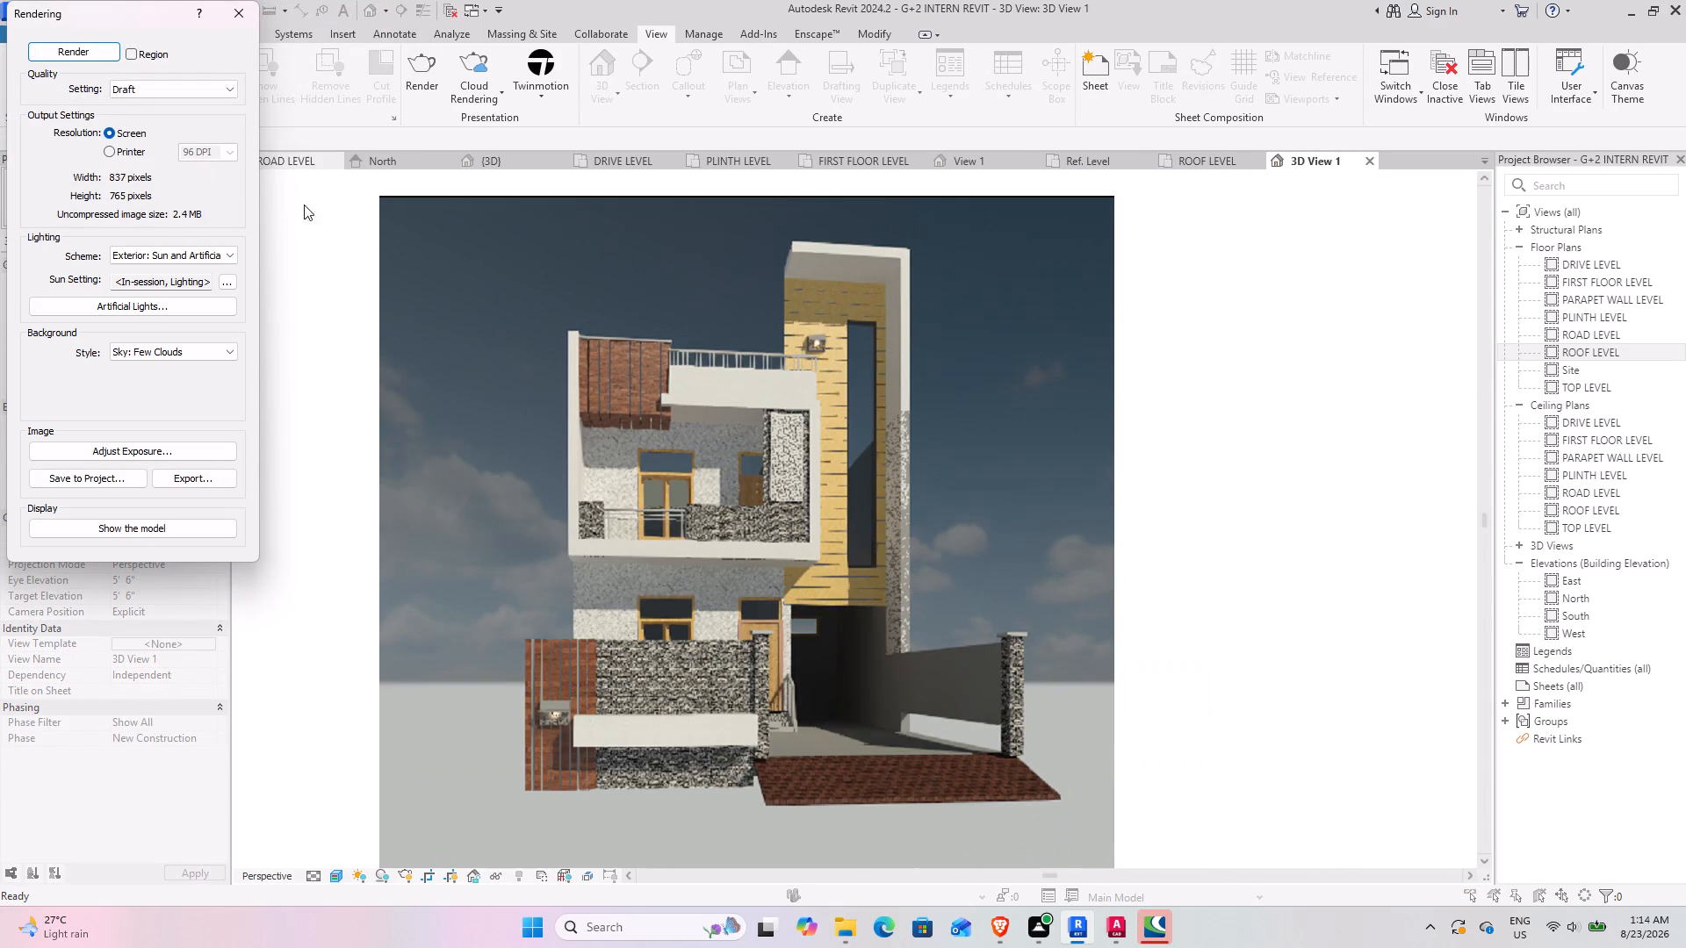
{"action": "left_click", "coordinate": [220, 256]}
{"action": "left_click", "coordinate": [220, 256]}
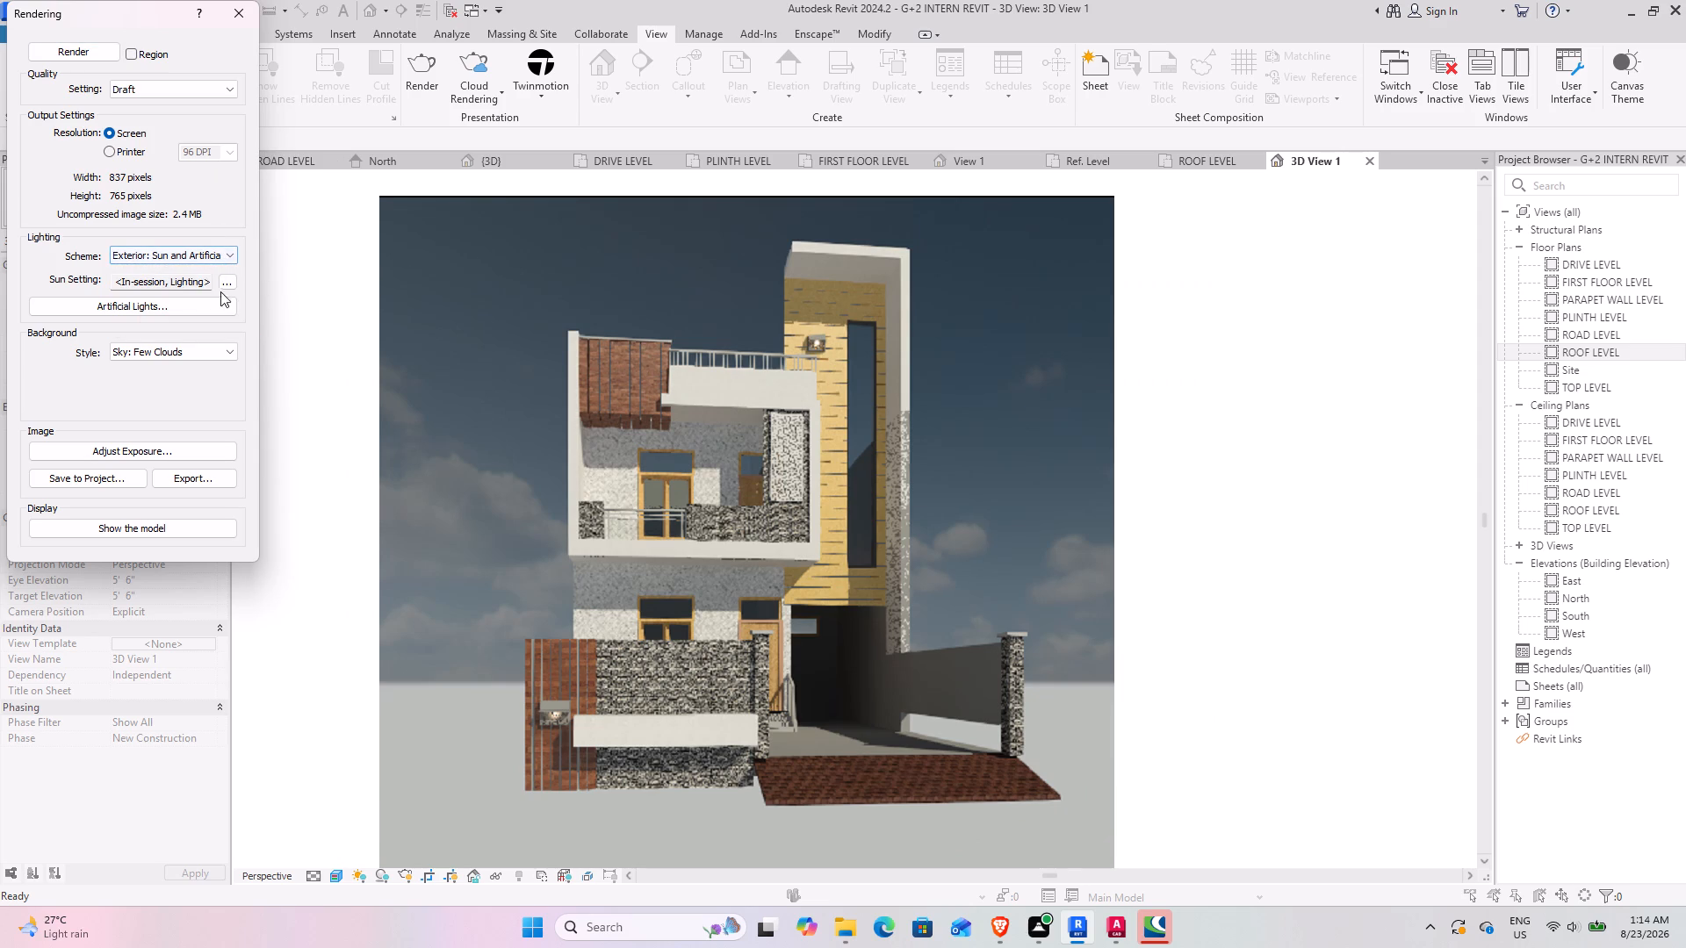
{"action": "left_click", "coordinate": [207, 283]}
{"action": "left_click", "coordinate": [230, 279]}
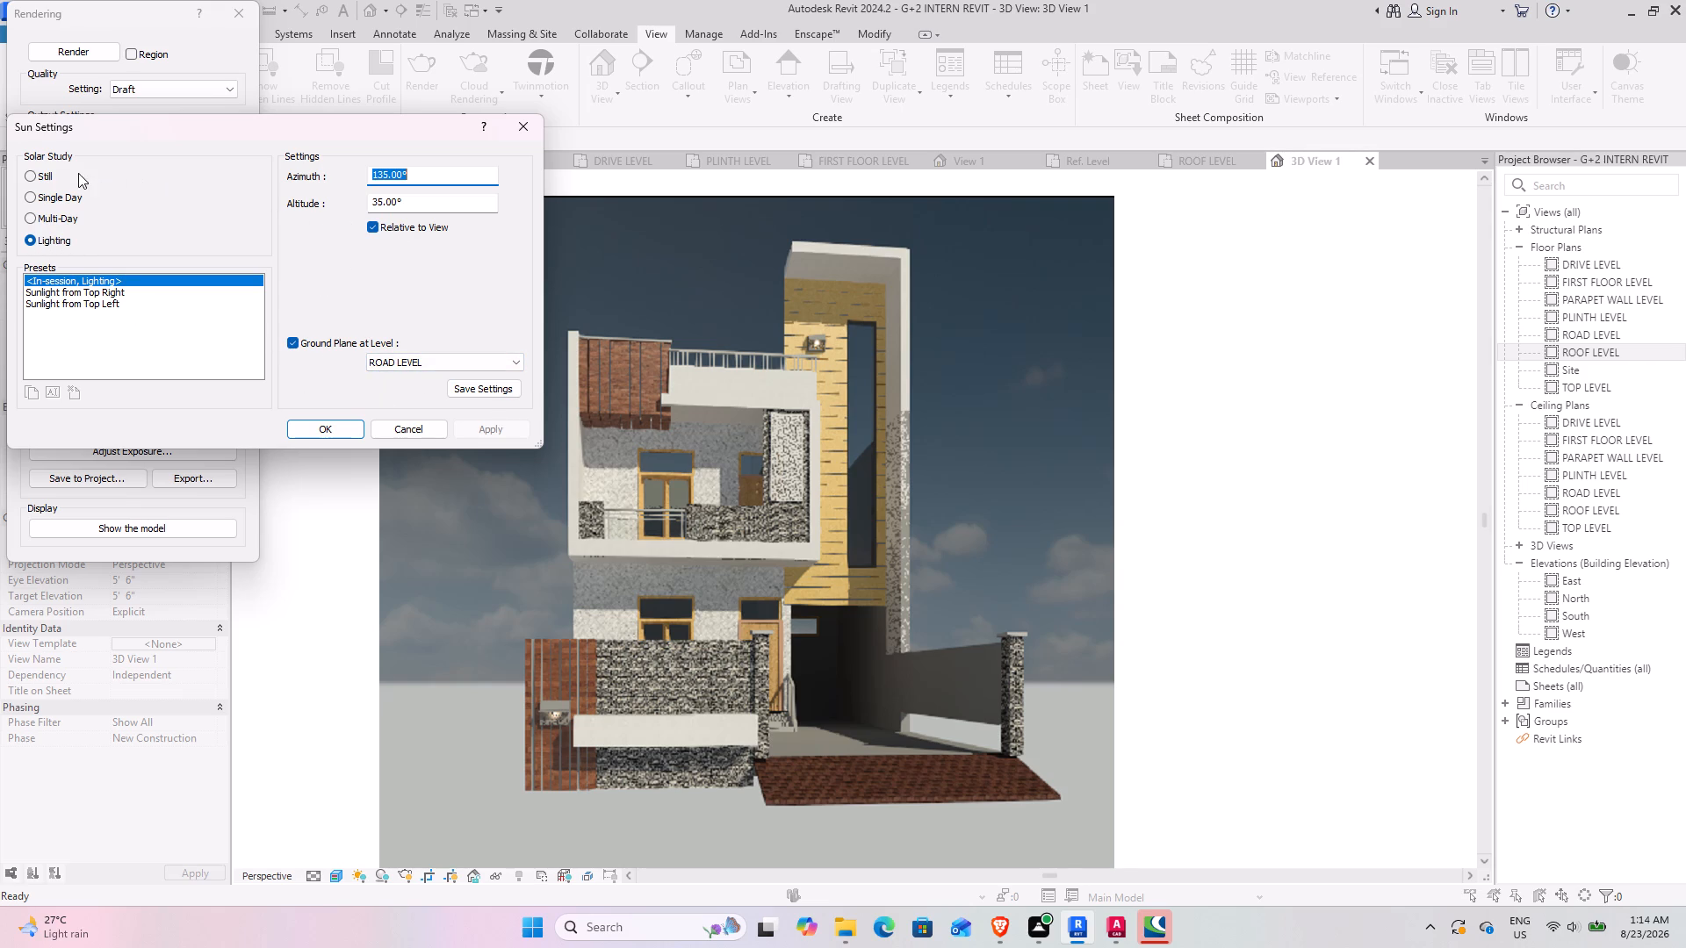
{"action": "scroll", "coordinate": [58, 190], "scroll_direction": "up", "scroll_amount": 2}
{"action": "left_click", "coordinate": [329, 406]}
{"action": "left_click", "coordinate": [333, 444]}
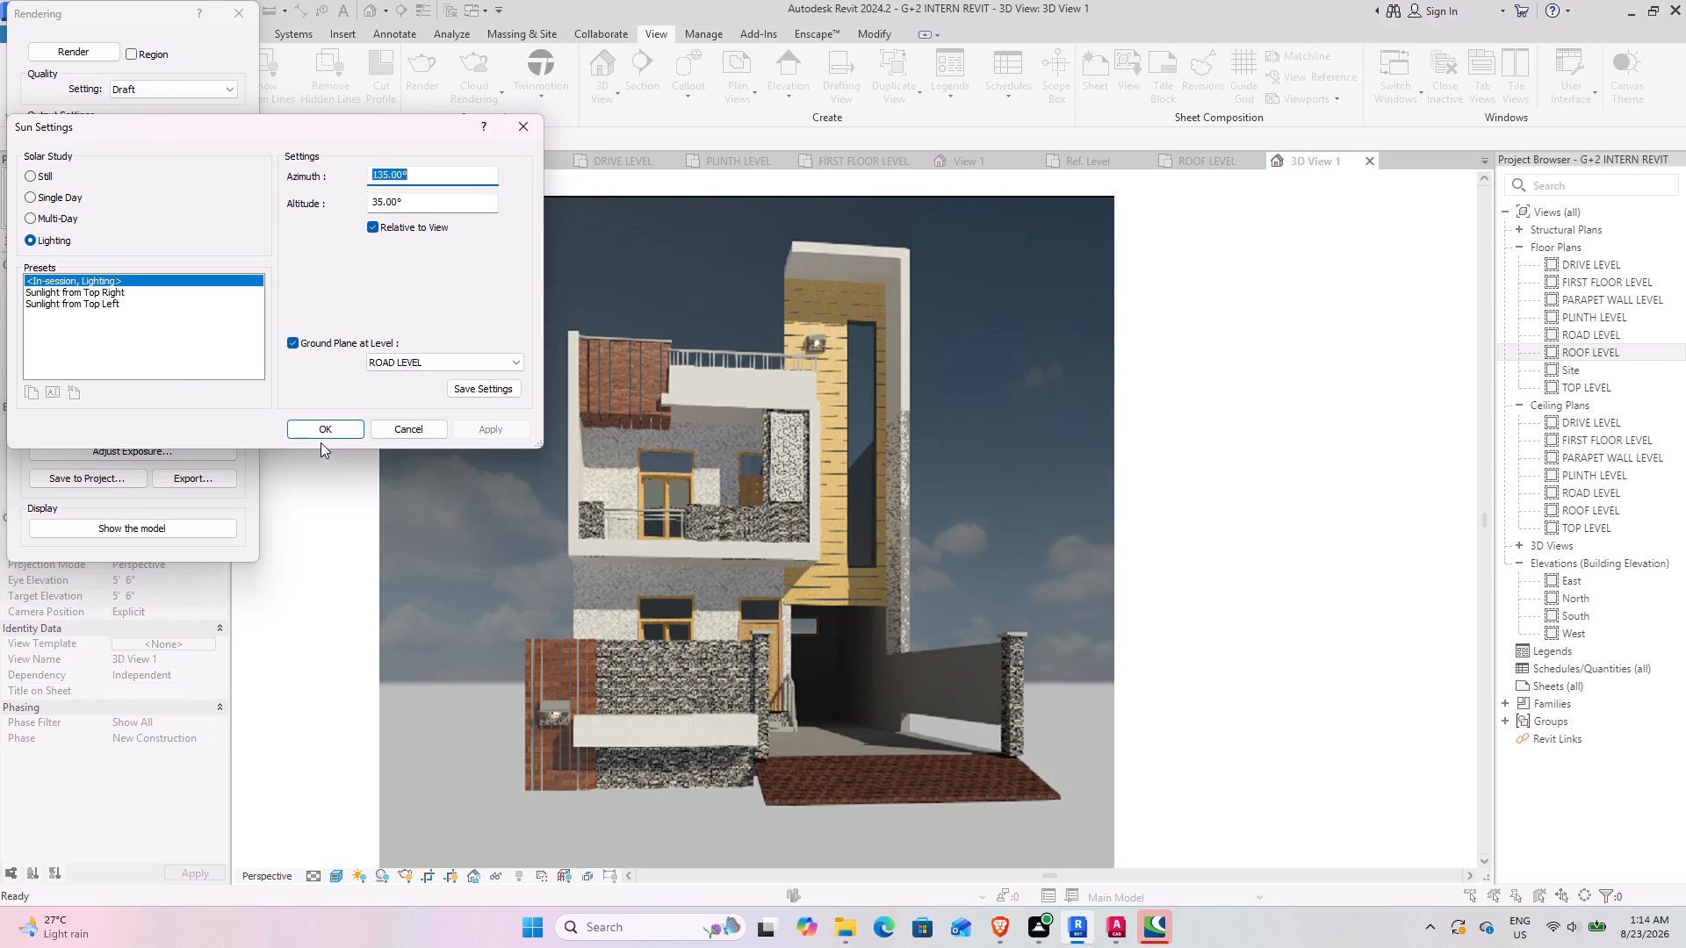
{"action": "left_click", "coordinate": [321, 442]}
{"action": "left_click", "coordinate": [304, 435]}
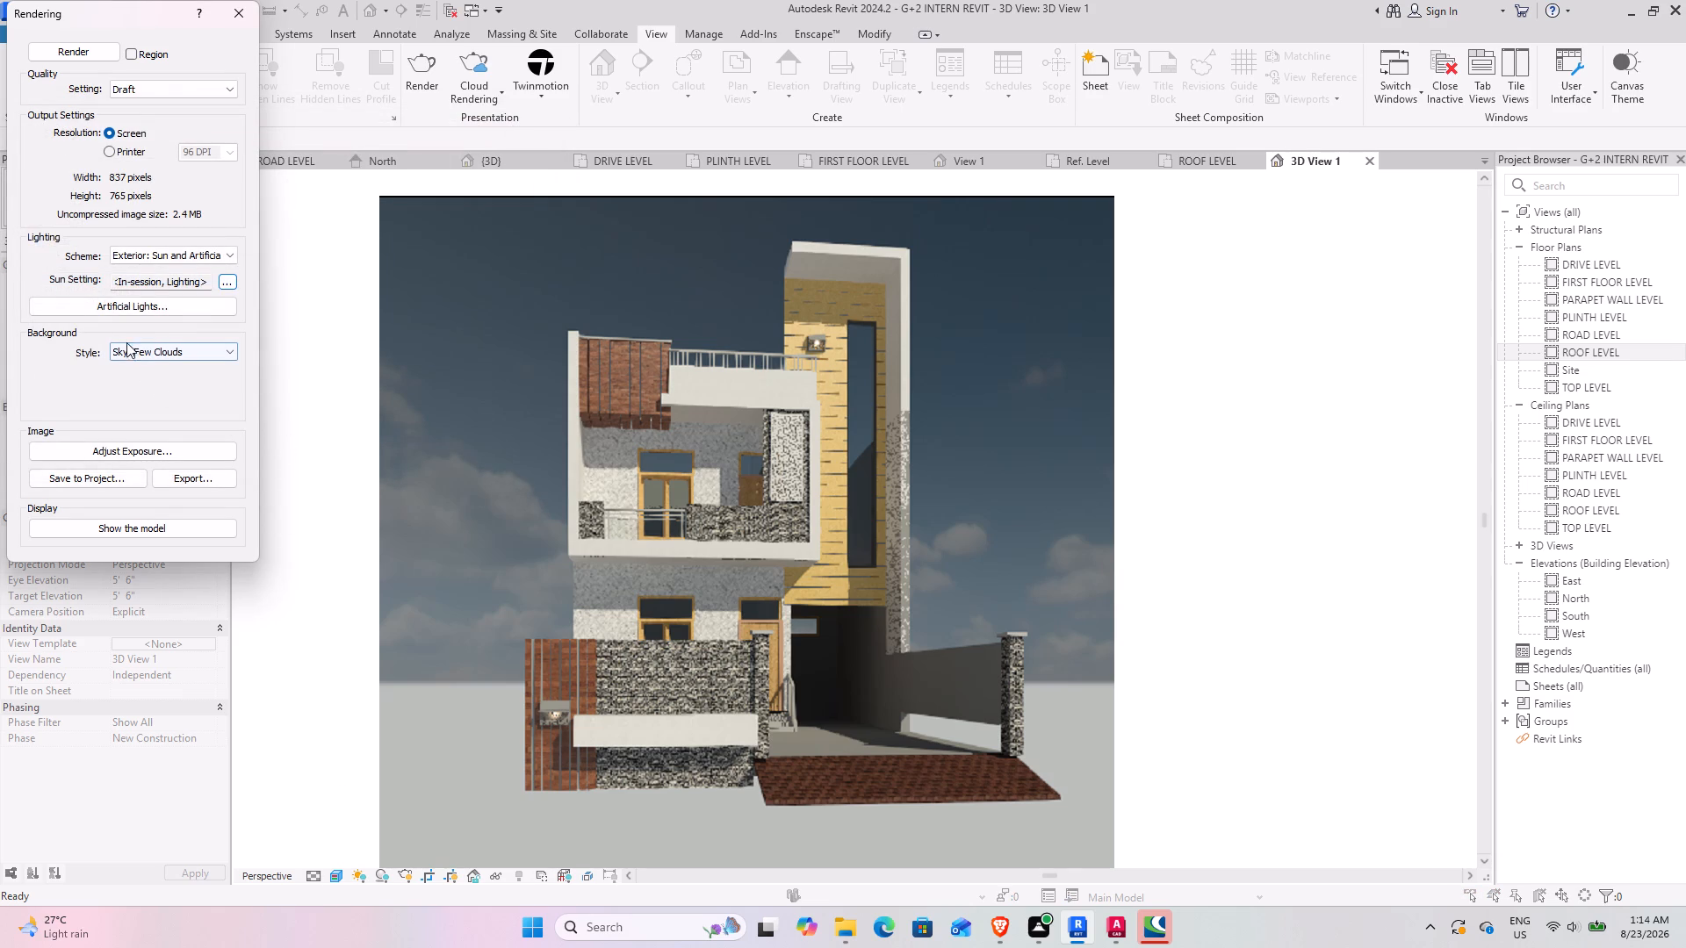
{"action": "left_click", "coordinate": [160, 307]}
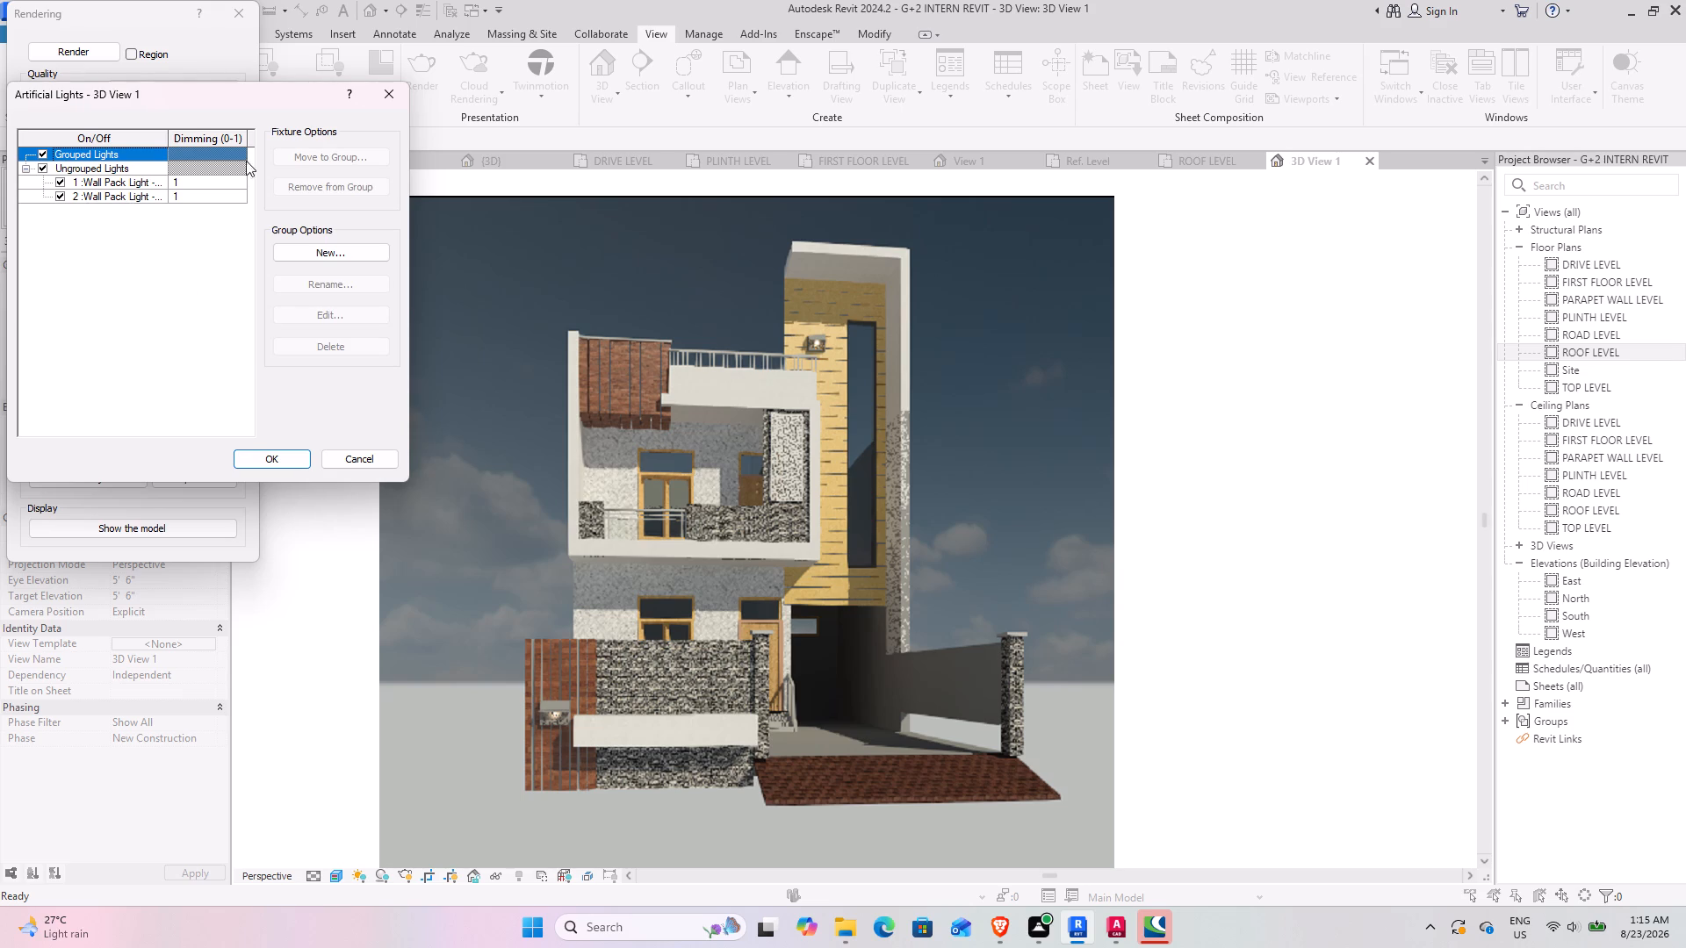
{"action": "left_click", "coordinate": [381, 102]}
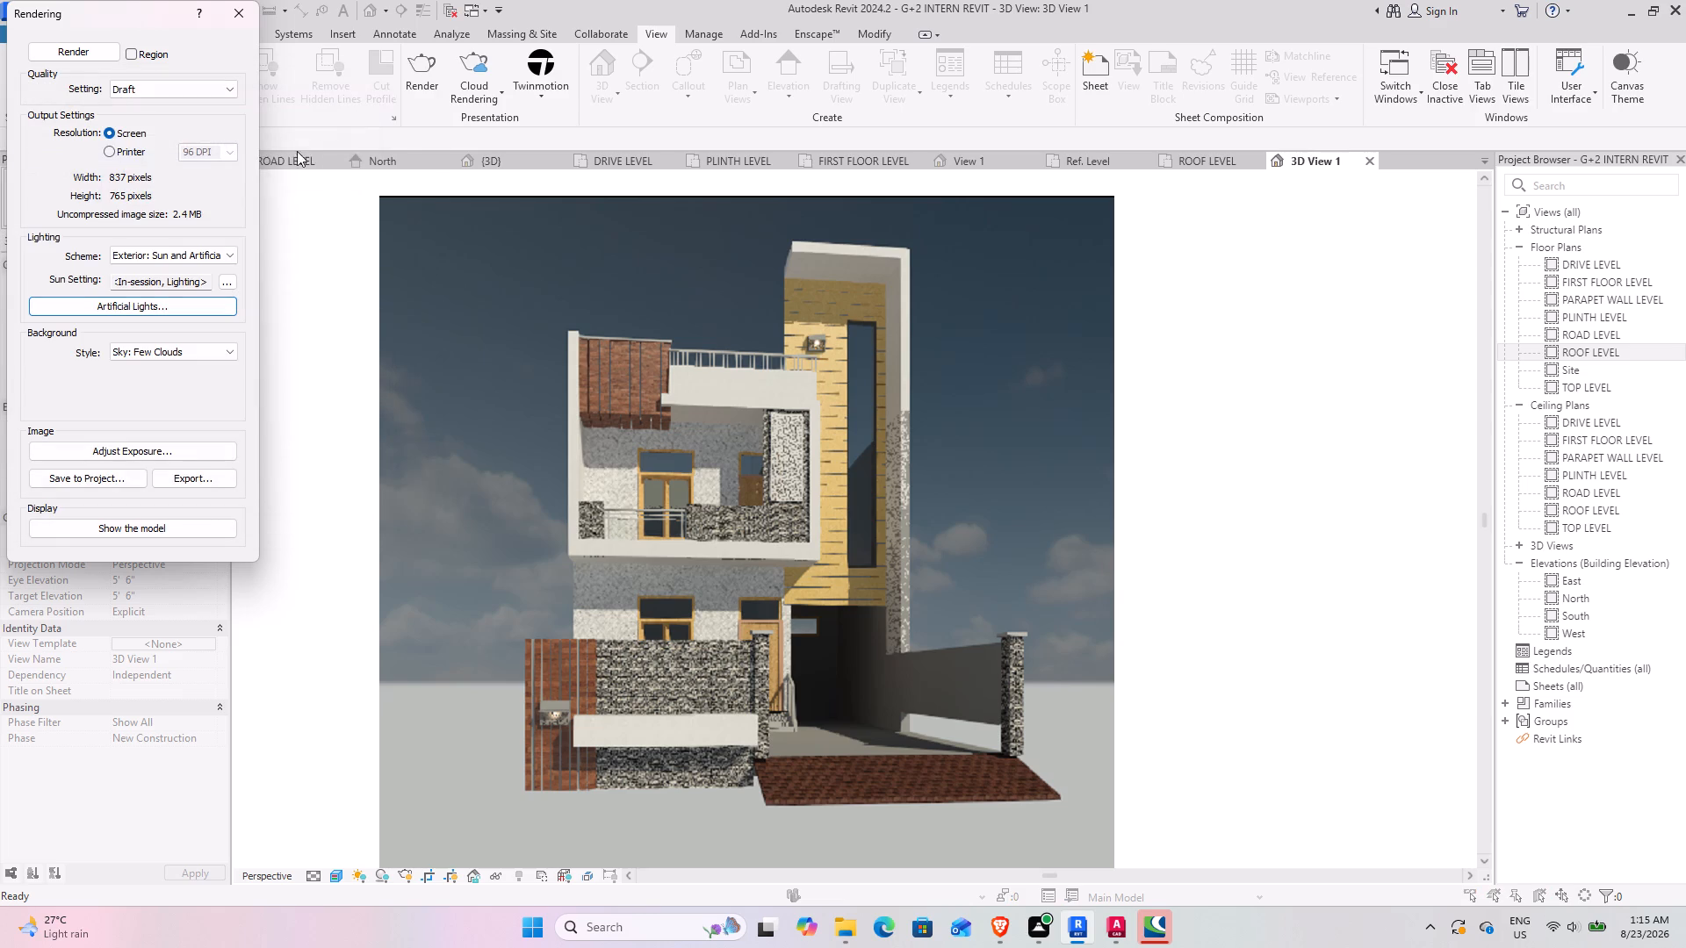
{"action": "left_click", "coordinate": [197, 357]}
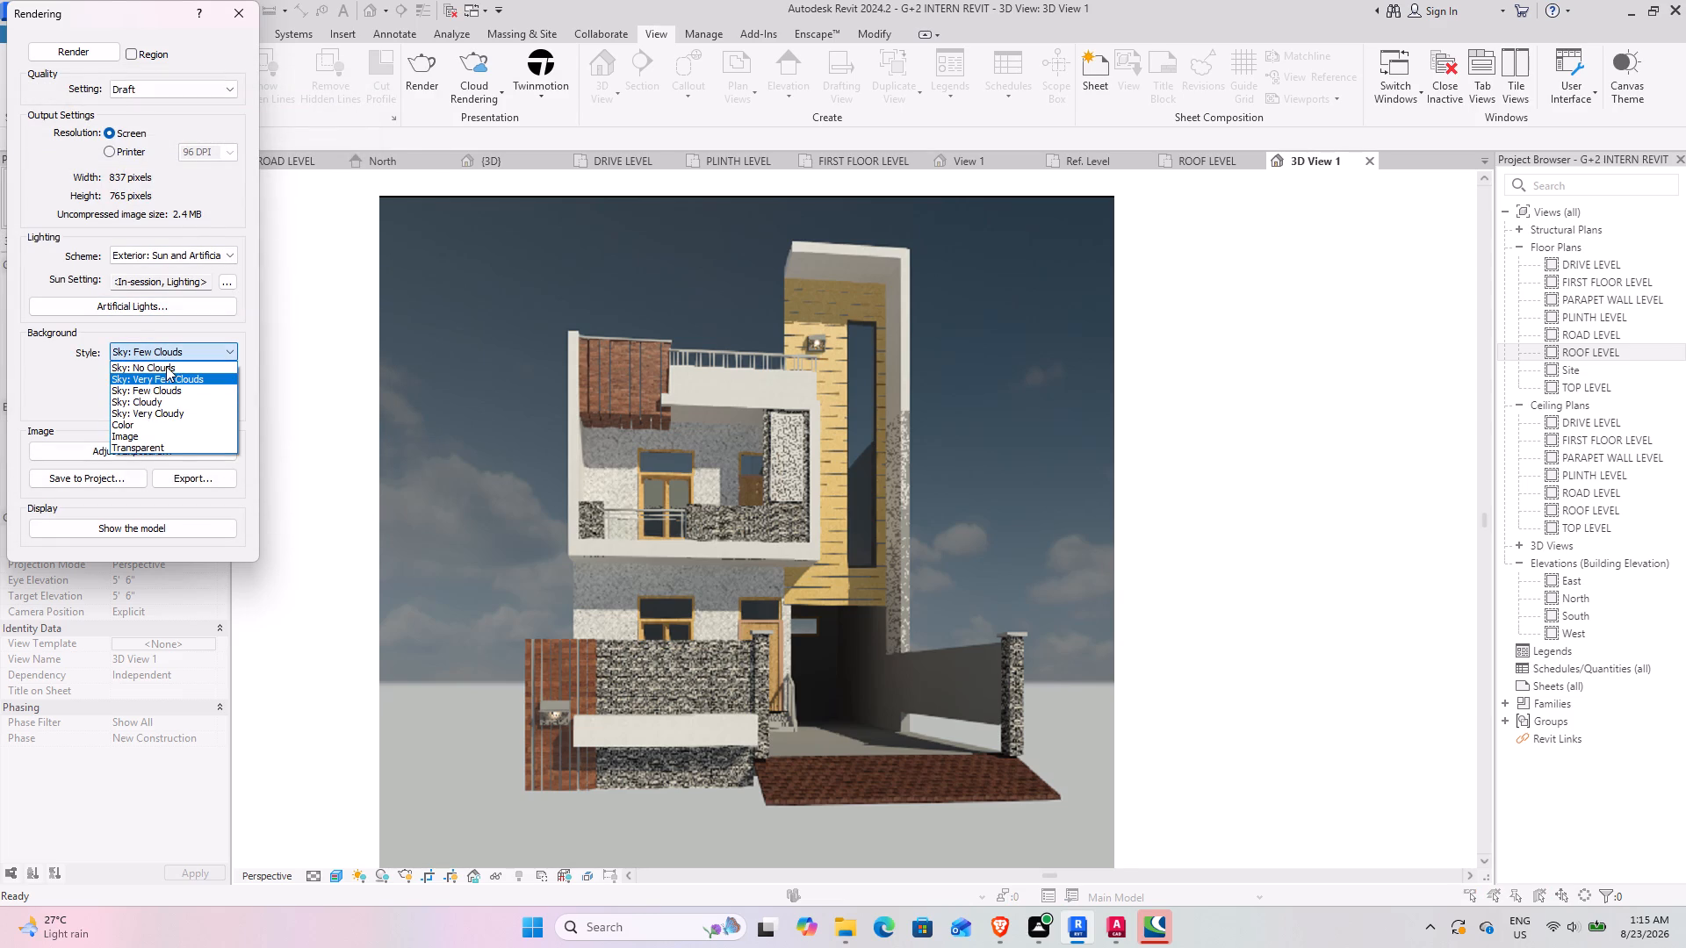
{"action": "scroll", "coordinate": [169, 413], "scroll_direction": "down", "scroll_amount": 2}
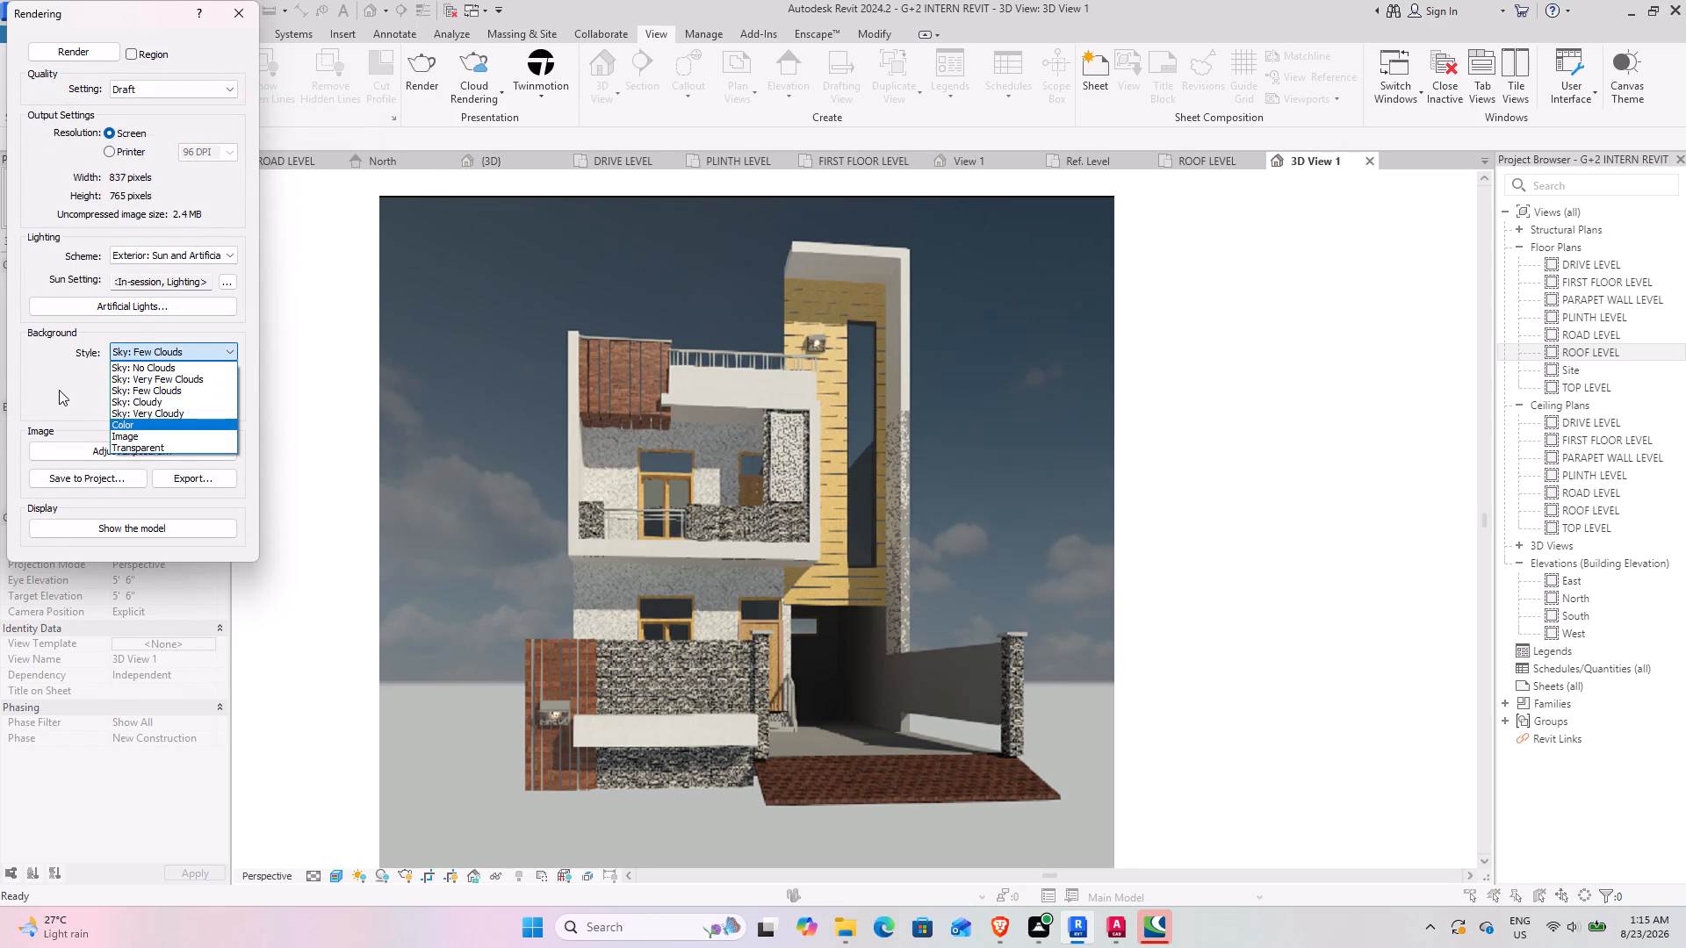
{"action": "left_click", "coordinate": [59, 390]}
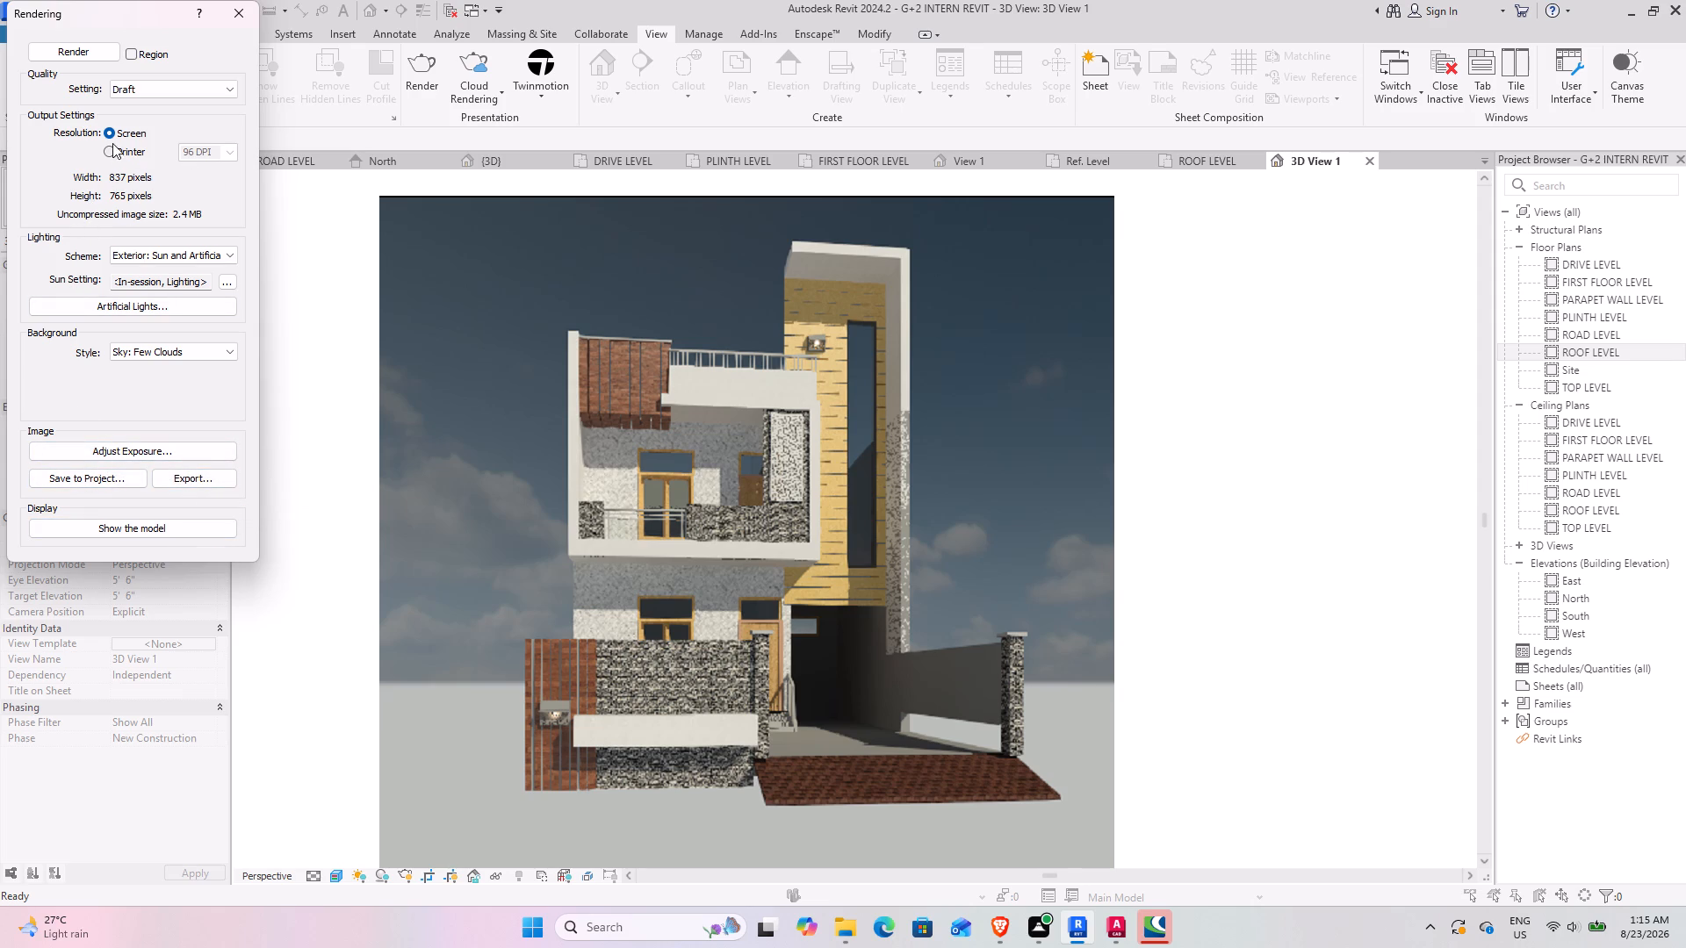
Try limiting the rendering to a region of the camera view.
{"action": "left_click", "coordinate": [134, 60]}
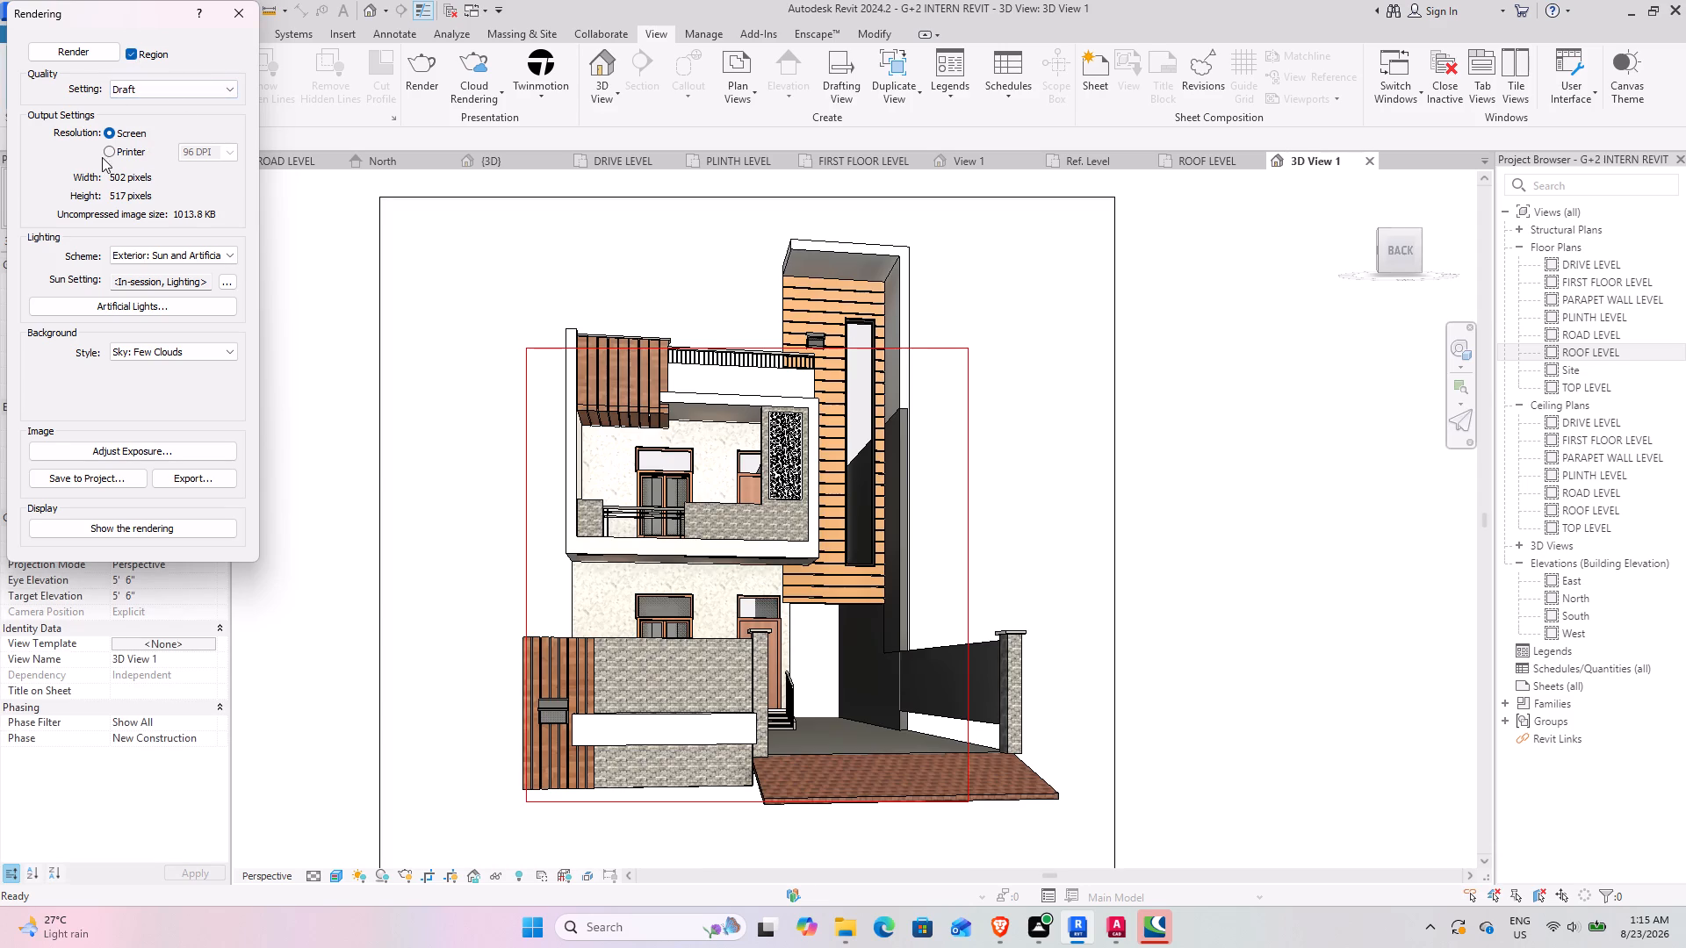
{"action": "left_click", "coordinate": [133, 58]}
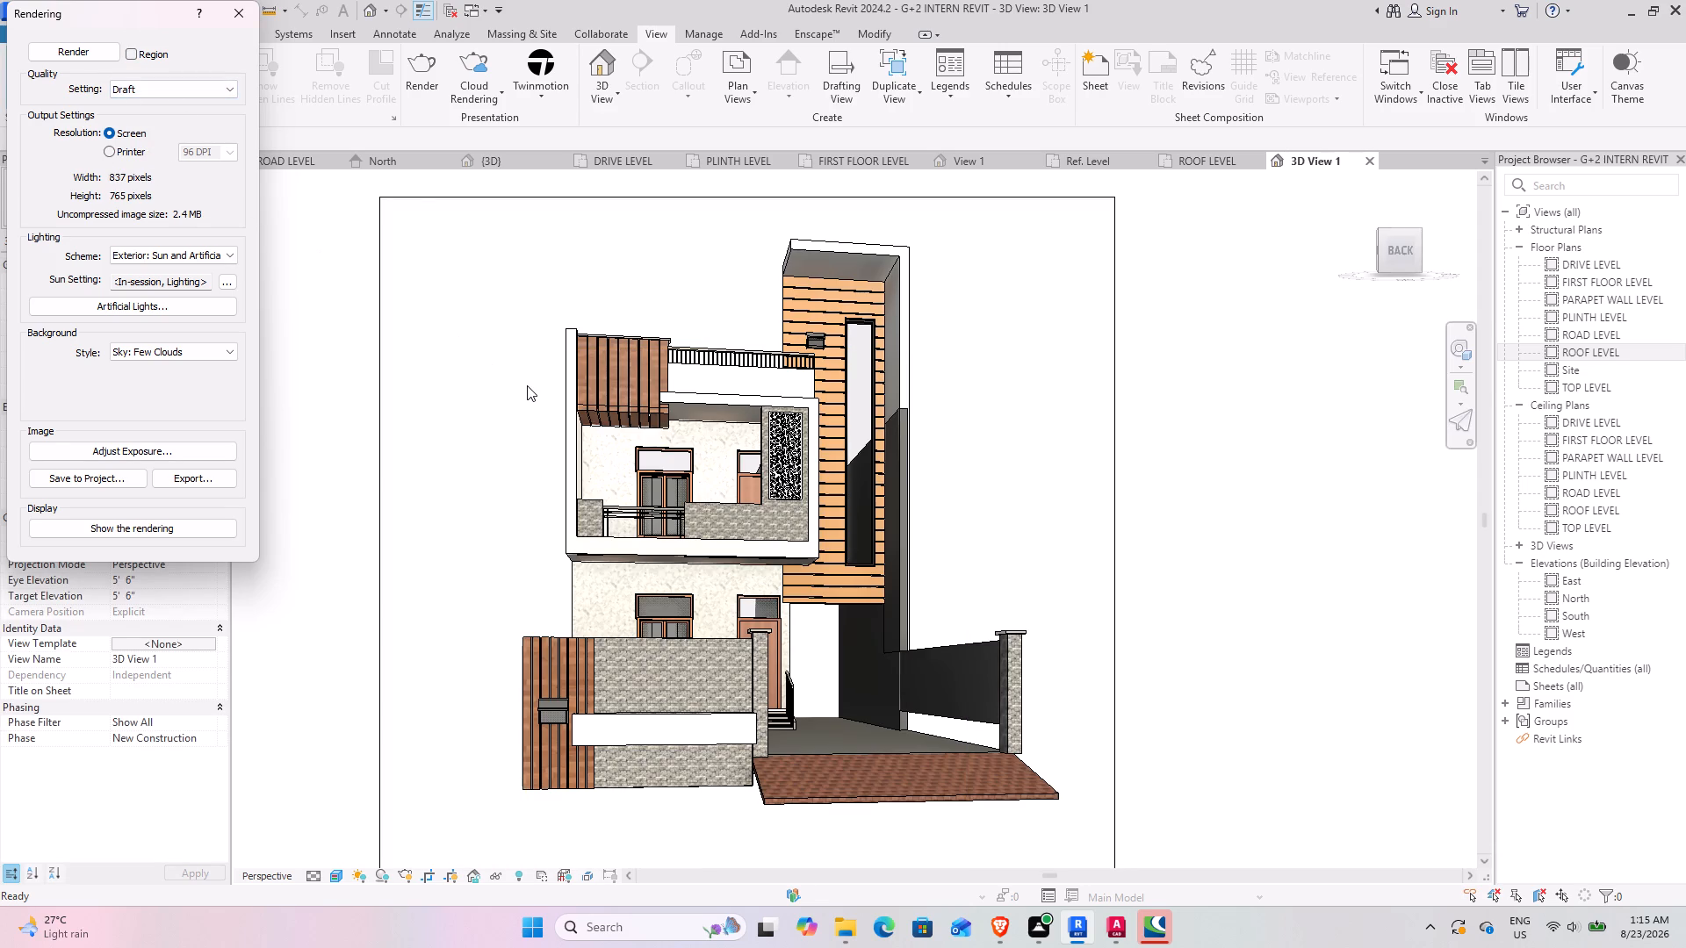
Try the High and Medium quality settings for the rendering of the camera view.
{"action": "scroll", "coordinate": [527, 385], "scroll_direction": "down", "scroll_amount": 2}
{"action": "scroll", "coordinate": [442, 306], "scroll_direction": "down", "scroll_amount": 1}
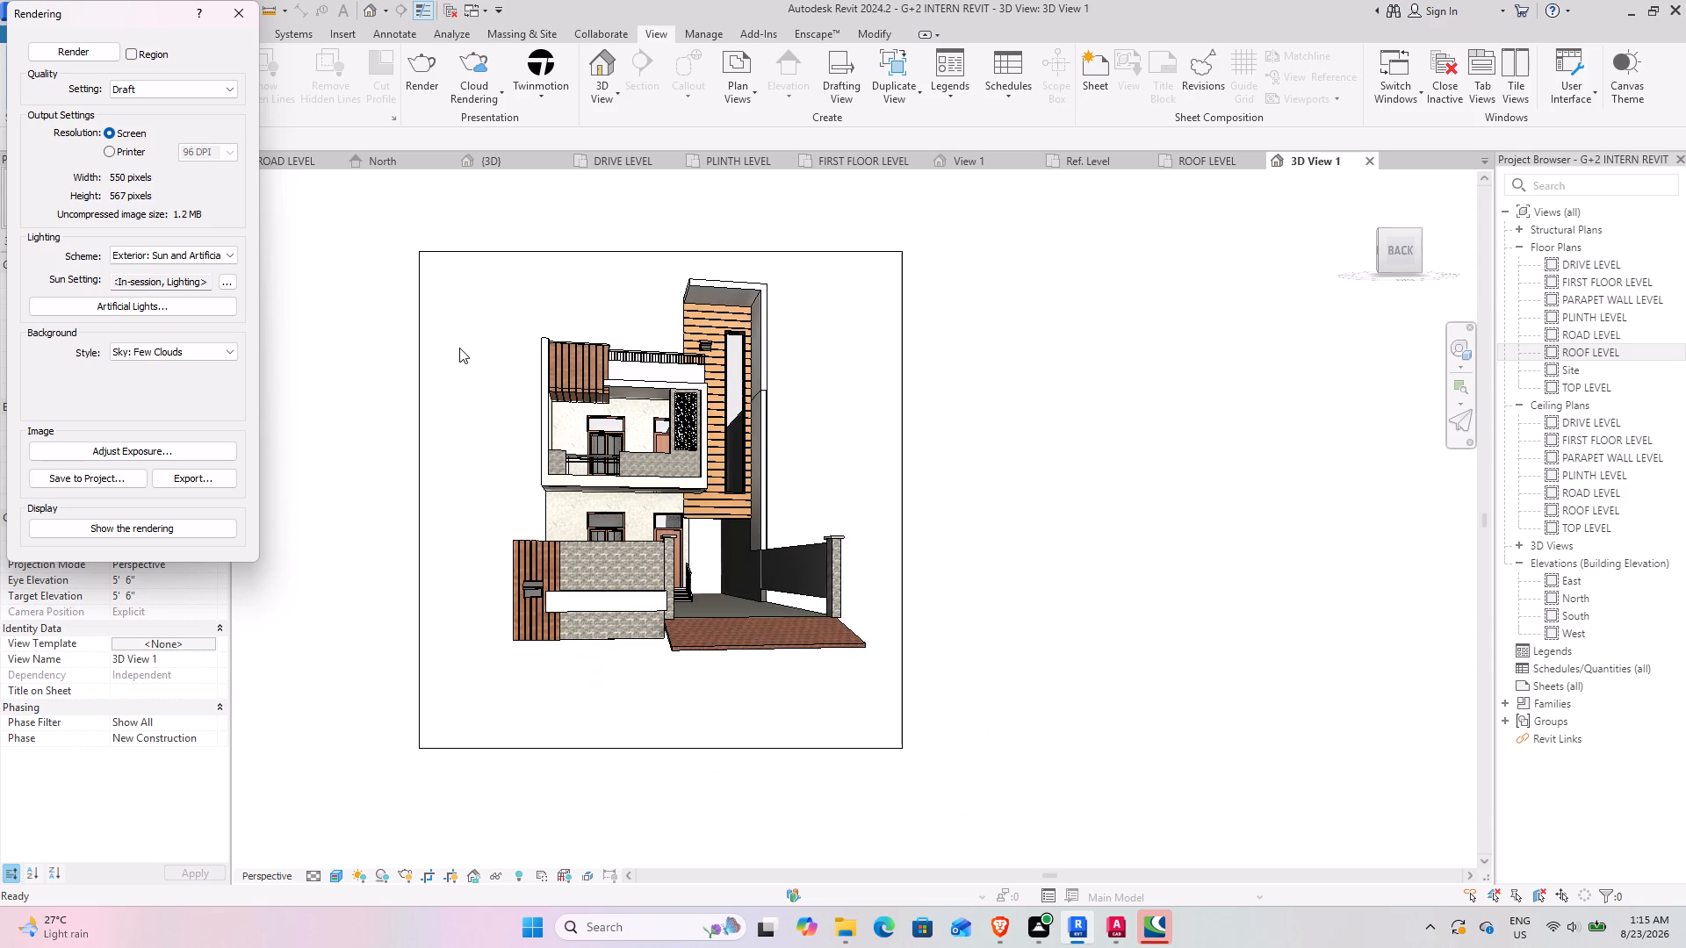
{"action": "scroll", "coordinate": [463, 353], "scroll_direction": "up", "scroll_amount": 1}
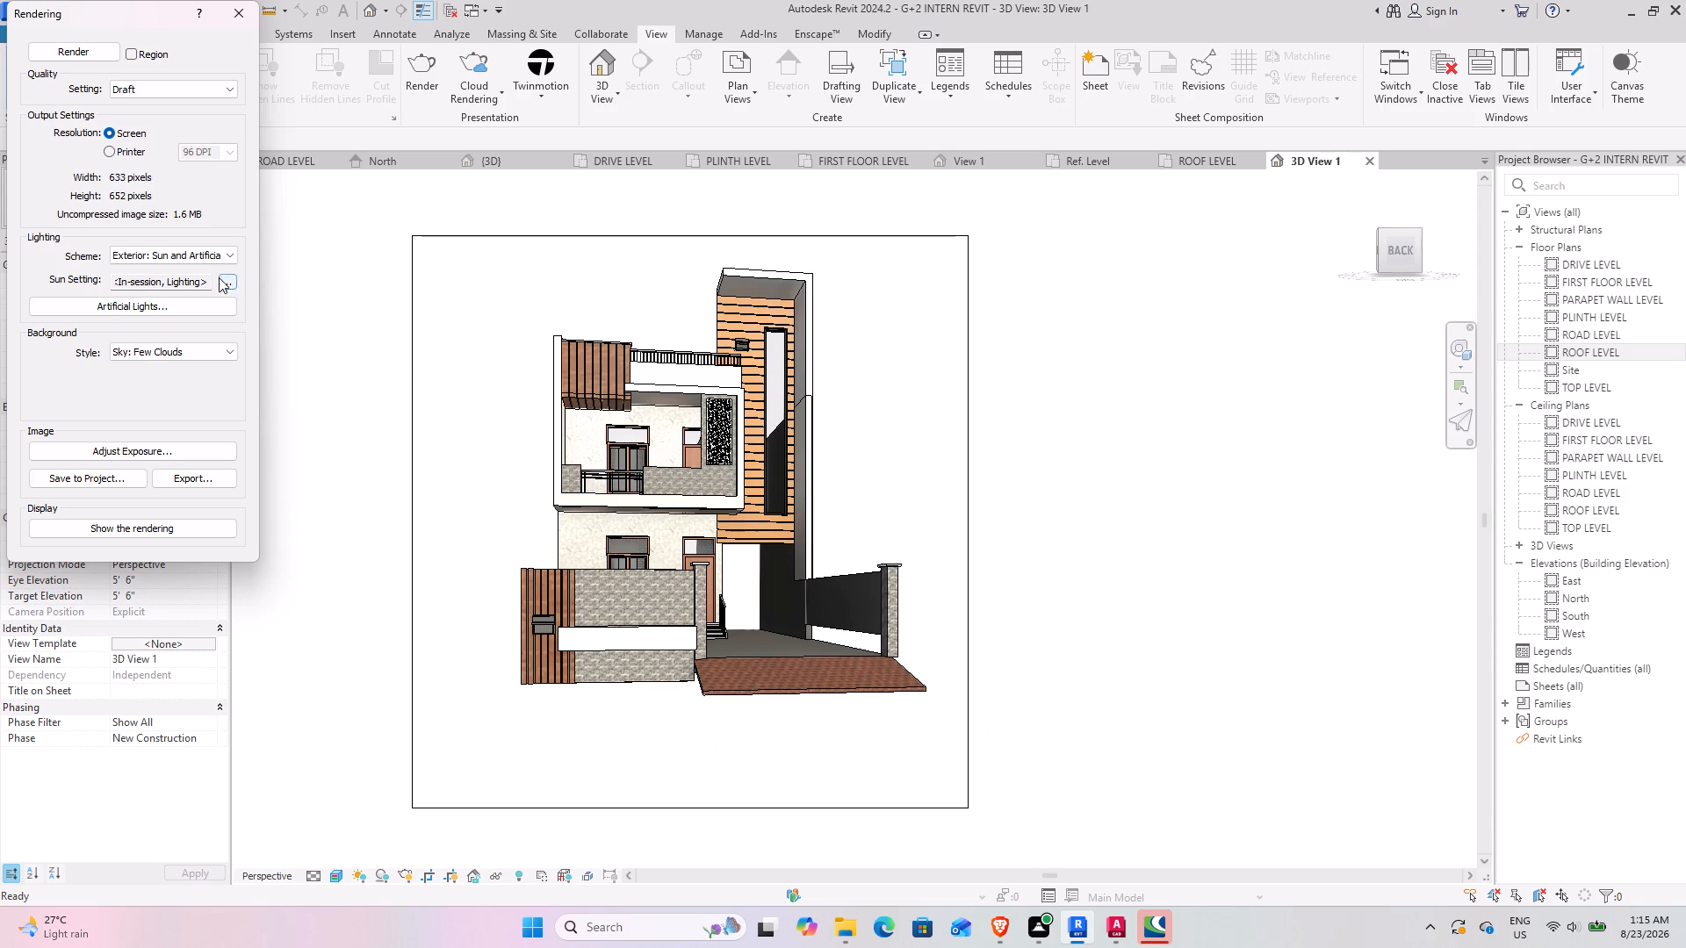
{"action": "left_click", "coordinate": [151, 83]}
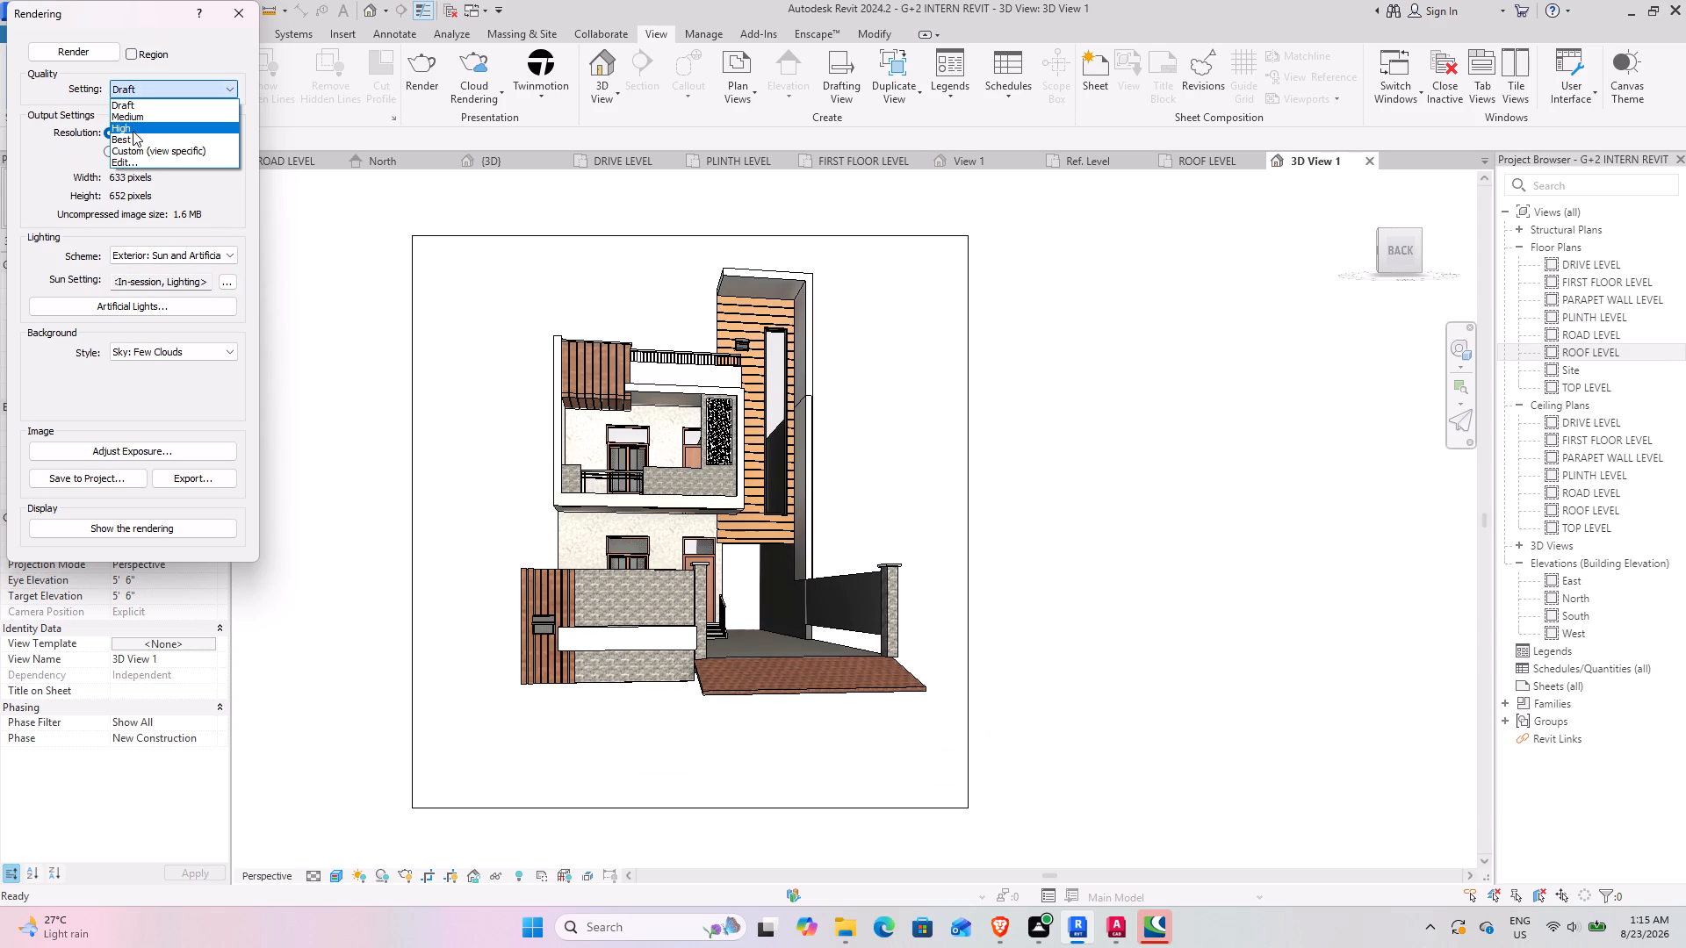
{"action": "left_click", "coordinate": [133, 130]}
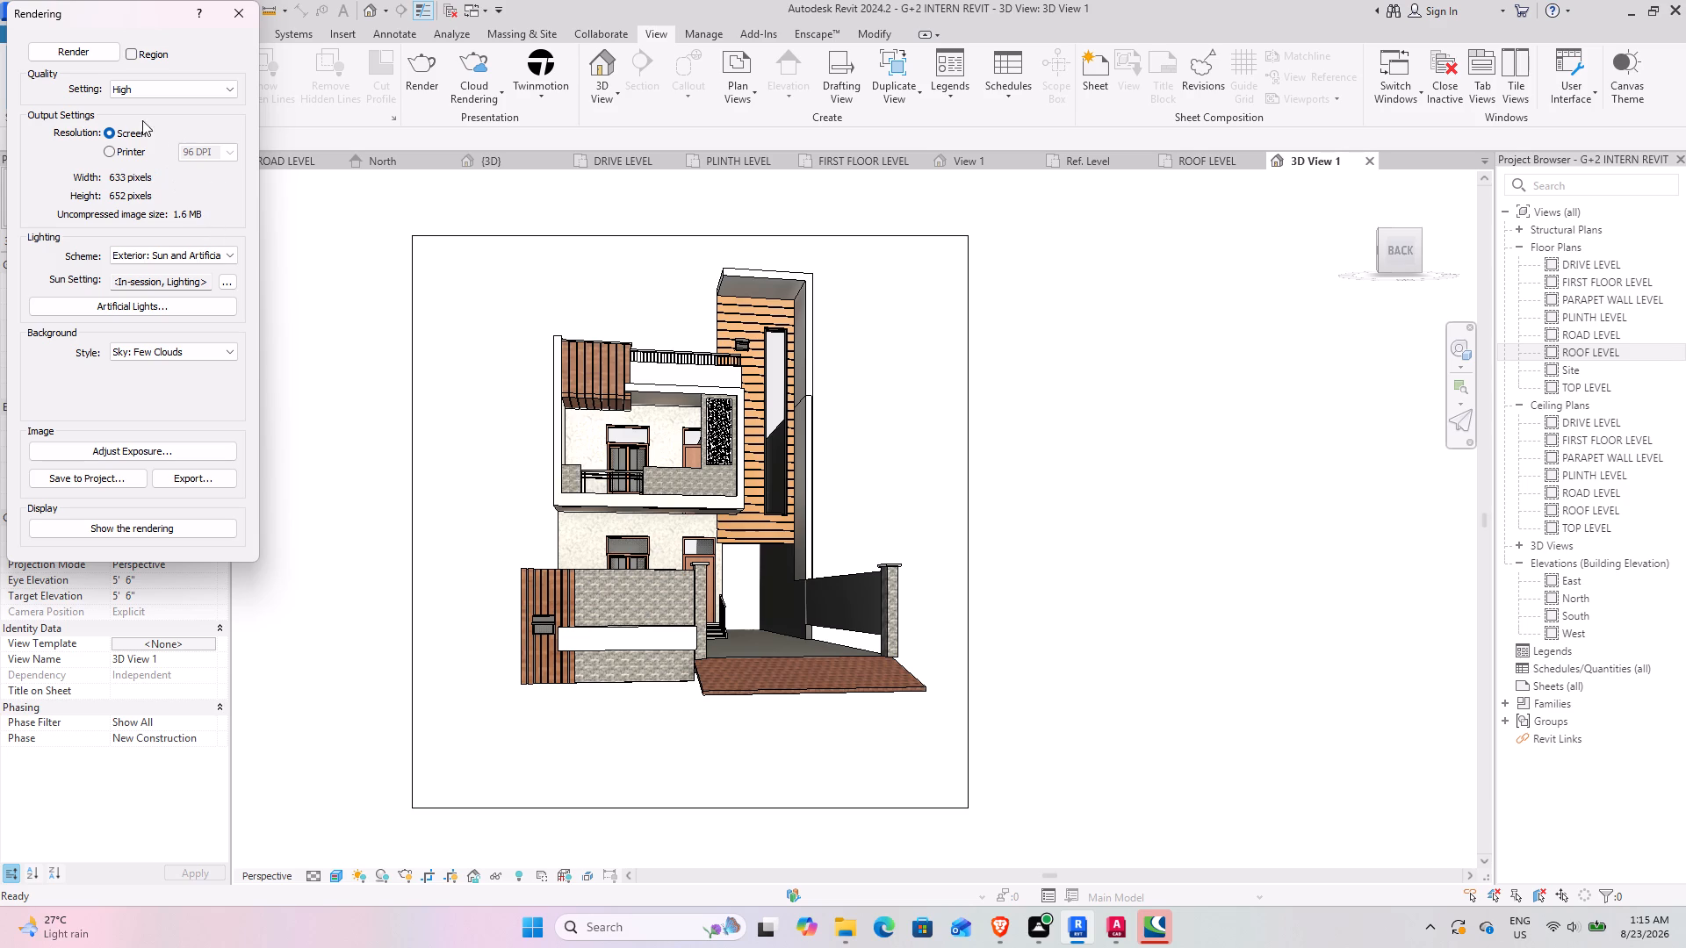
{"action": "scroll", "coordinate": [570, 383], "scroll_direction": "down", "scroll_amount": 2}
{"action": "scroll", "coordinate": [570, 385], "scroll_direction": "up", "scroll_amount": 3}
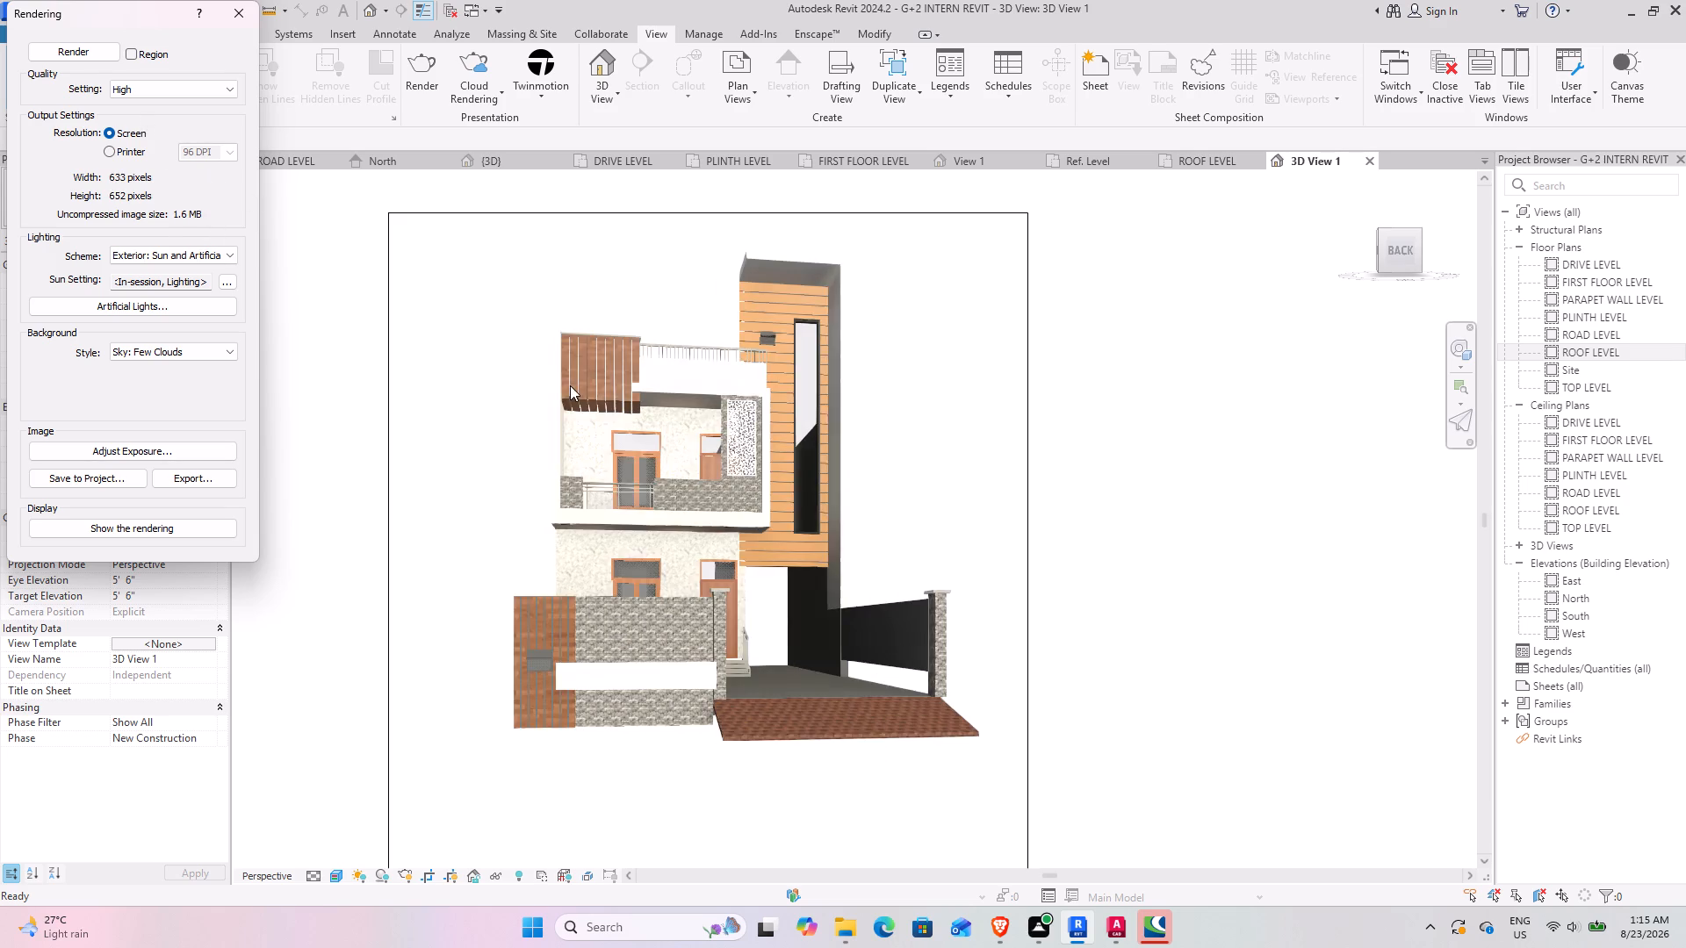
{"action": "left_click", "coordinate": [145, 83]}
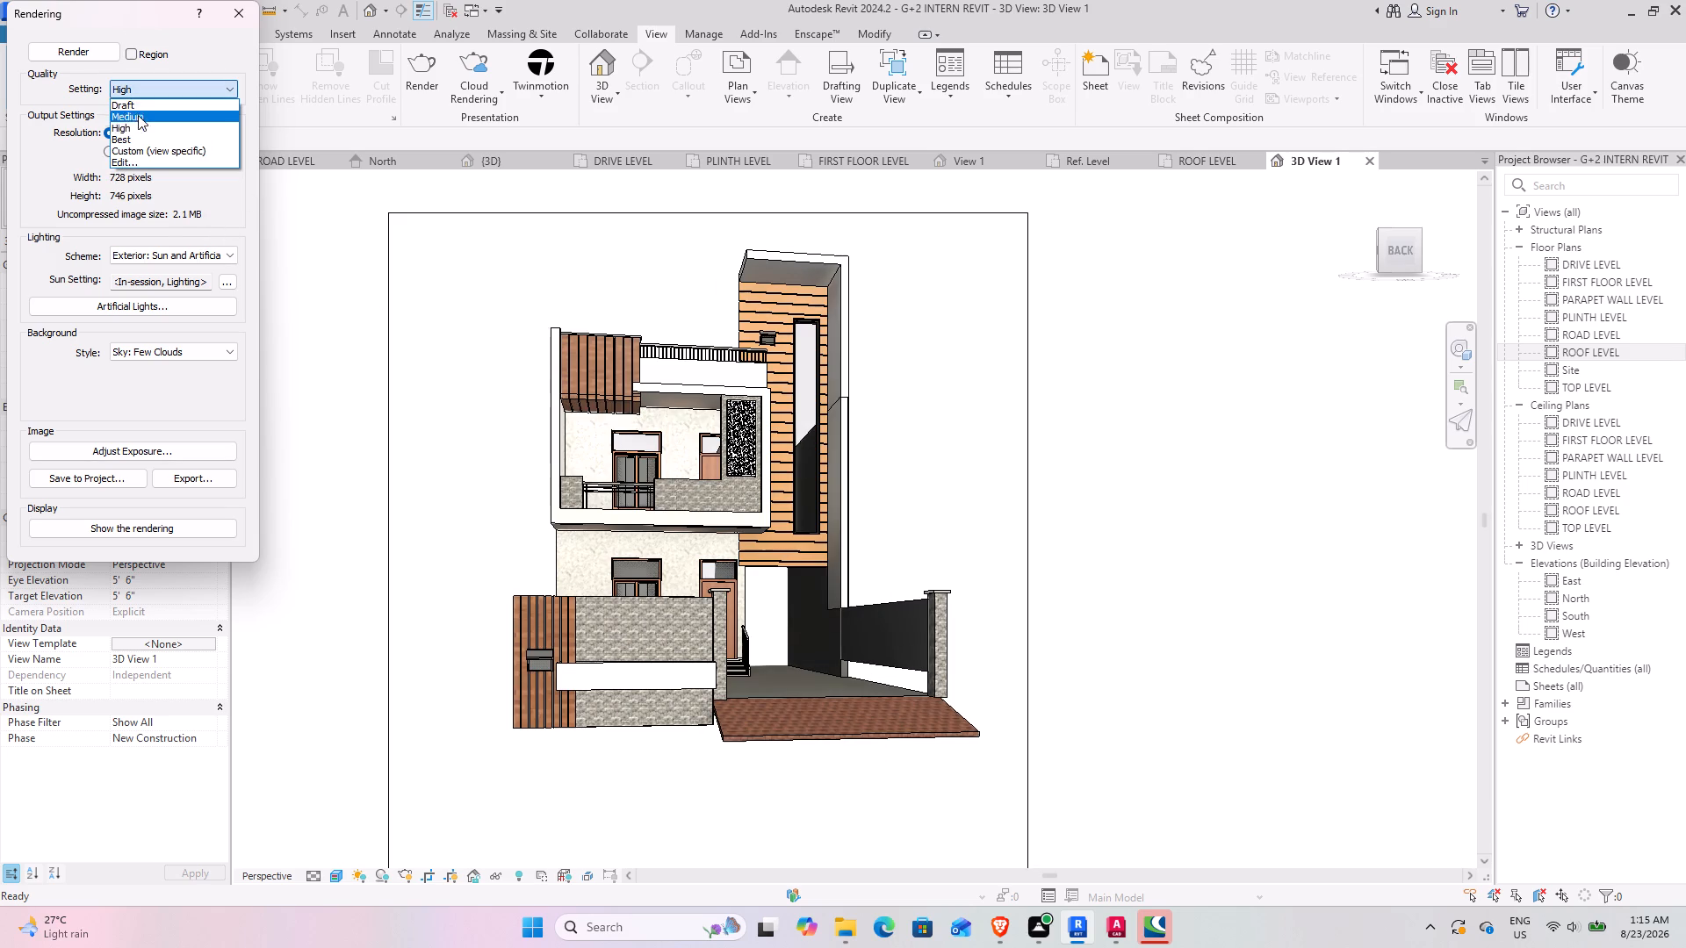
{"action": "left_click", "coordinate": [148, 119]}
Render the camera view at Draft quality with the Exterior: Artificial only lighting scheme.
{"action": "left_click", "coordinate": [196, 253]}
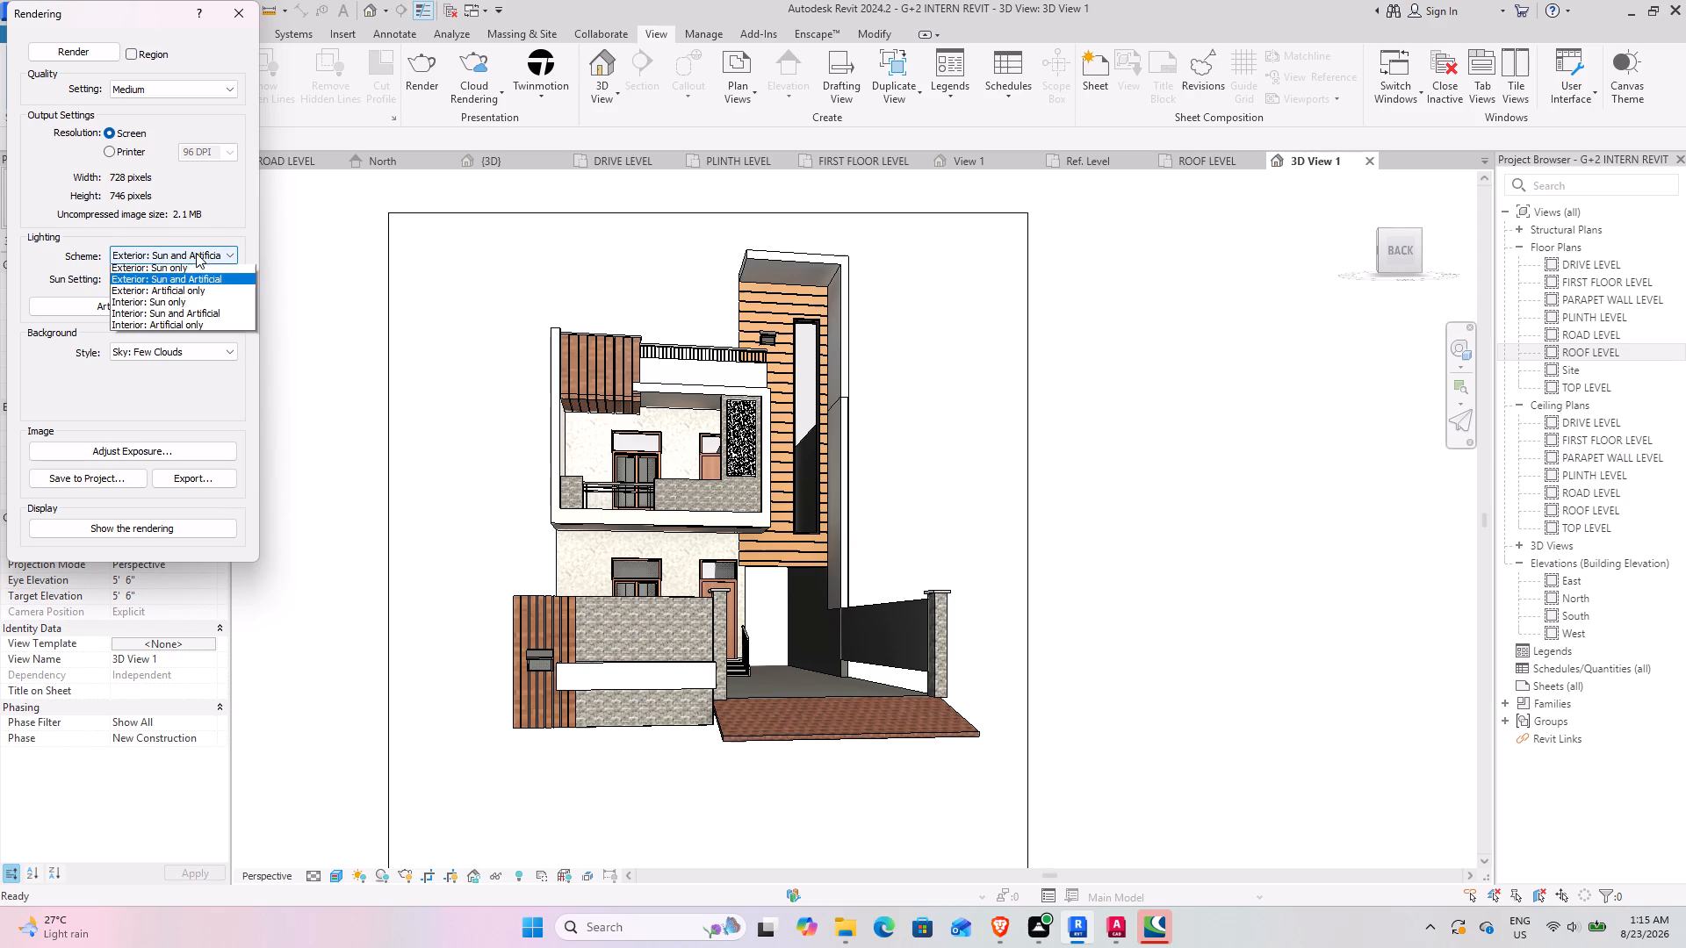
{"action": "left_click", "coordinate": [184, 296]}
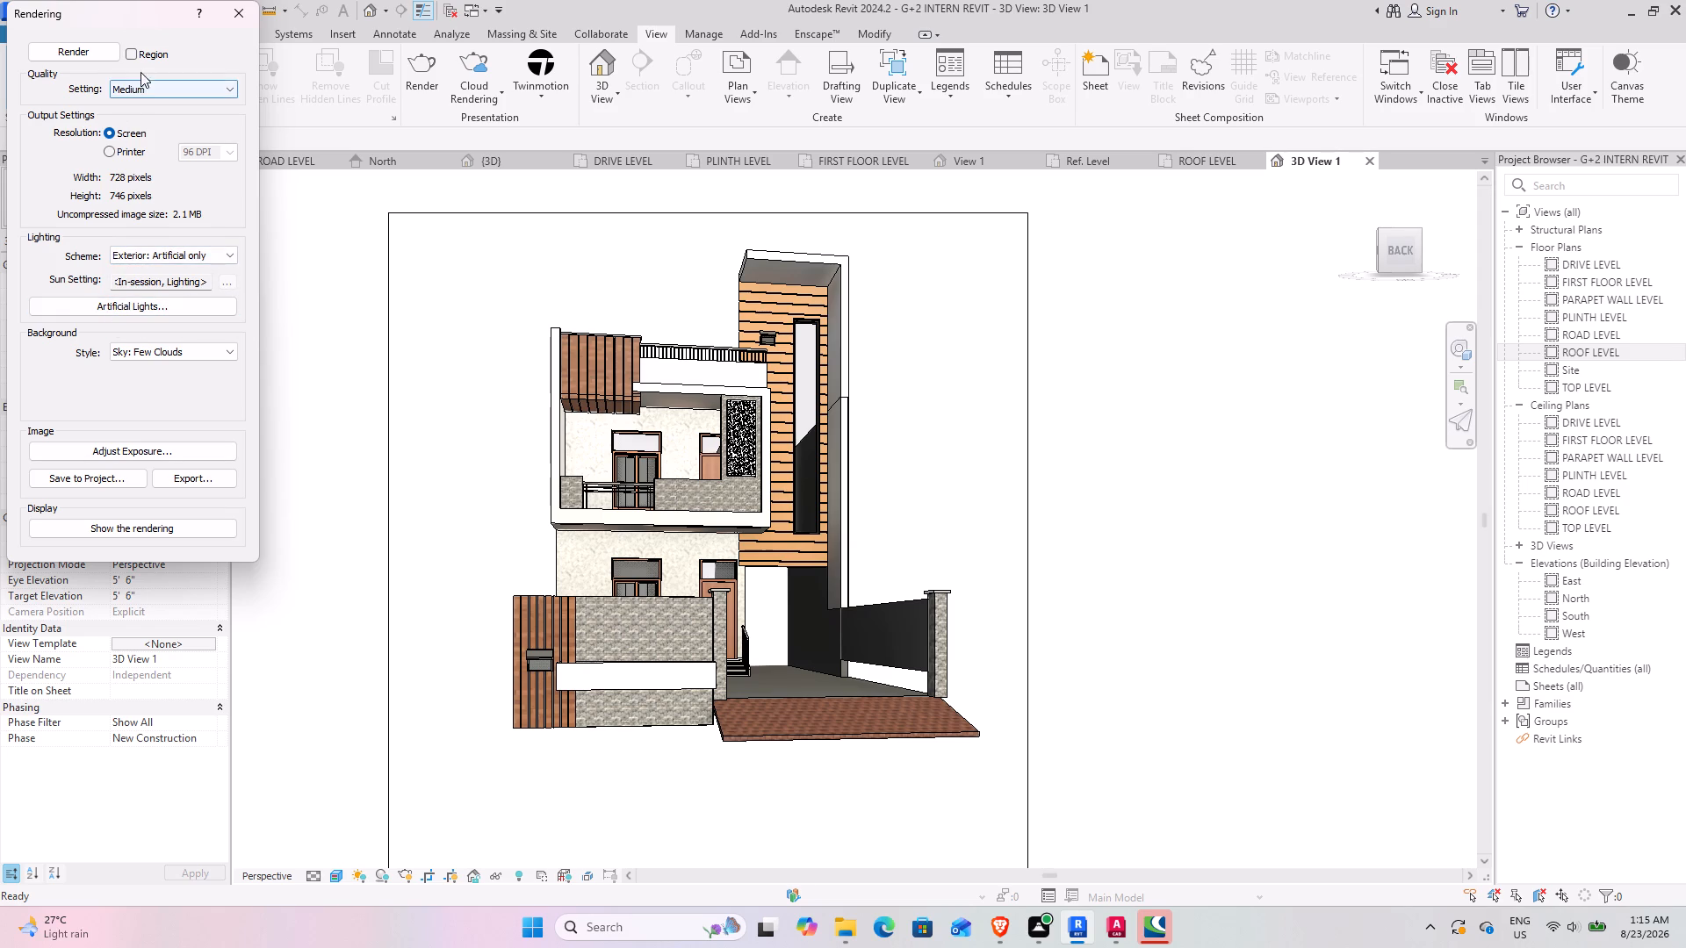
{"action": "left_click", "coordinate": [133, 90]}
{"action": "left_click", "coordinate": [134, 104]}
{"action": "left_click", "coordinate": [82, 50]}
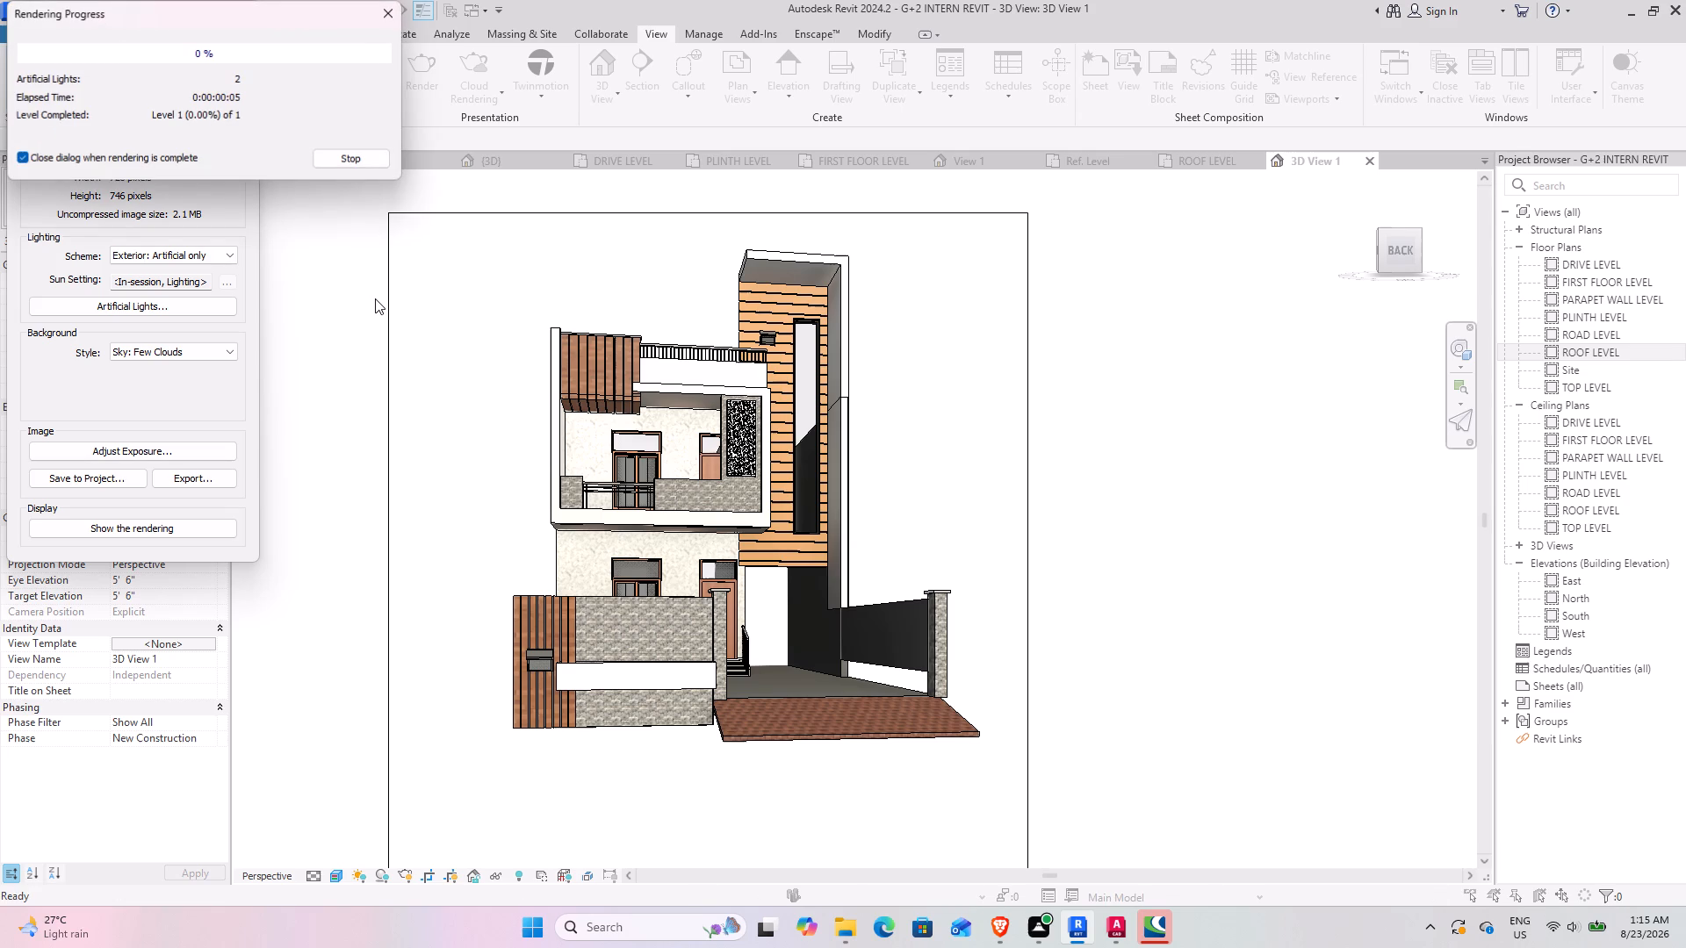
Examine the artificial-light render up close around the boundary wall light and the tower wall light.
{"action": "scroll", "coordinate": [516, 676], "scroll_direction": "up", "scroll_amount": 3}
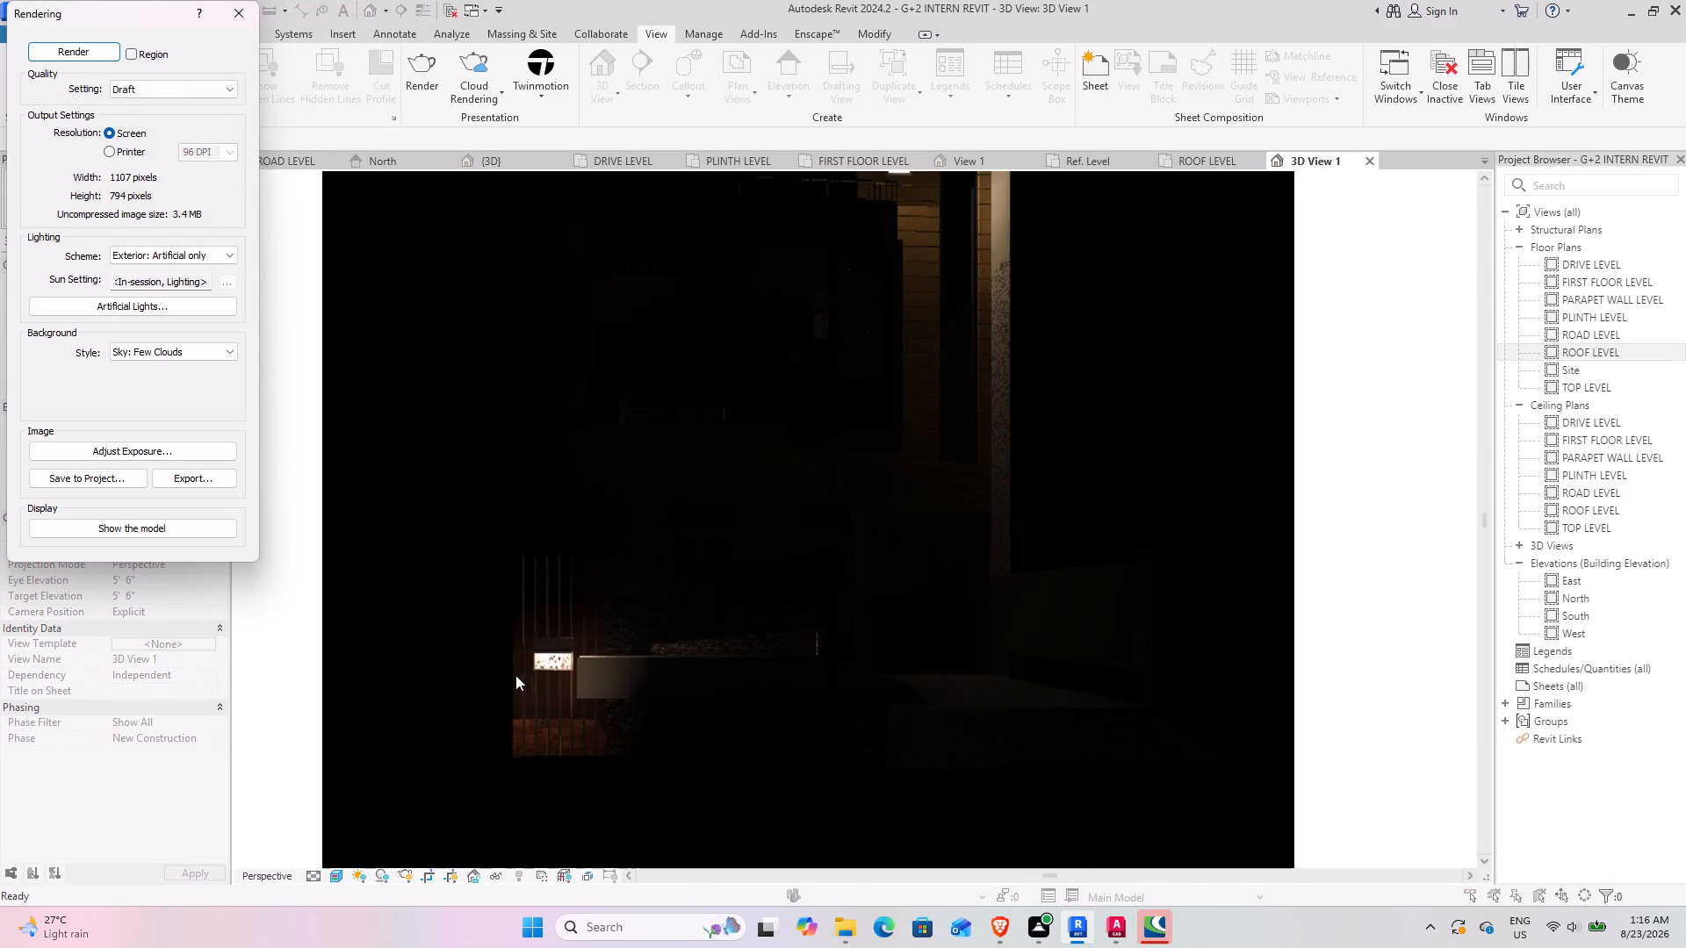
{"action": "scroll", "coordinate": [534, 683], "scroll_direction": "up", "scroll_amount": 3}
{"action": "scroll", "coordinate": [573, 658], "scroll_direction": "down", "scroll_amount": 6}
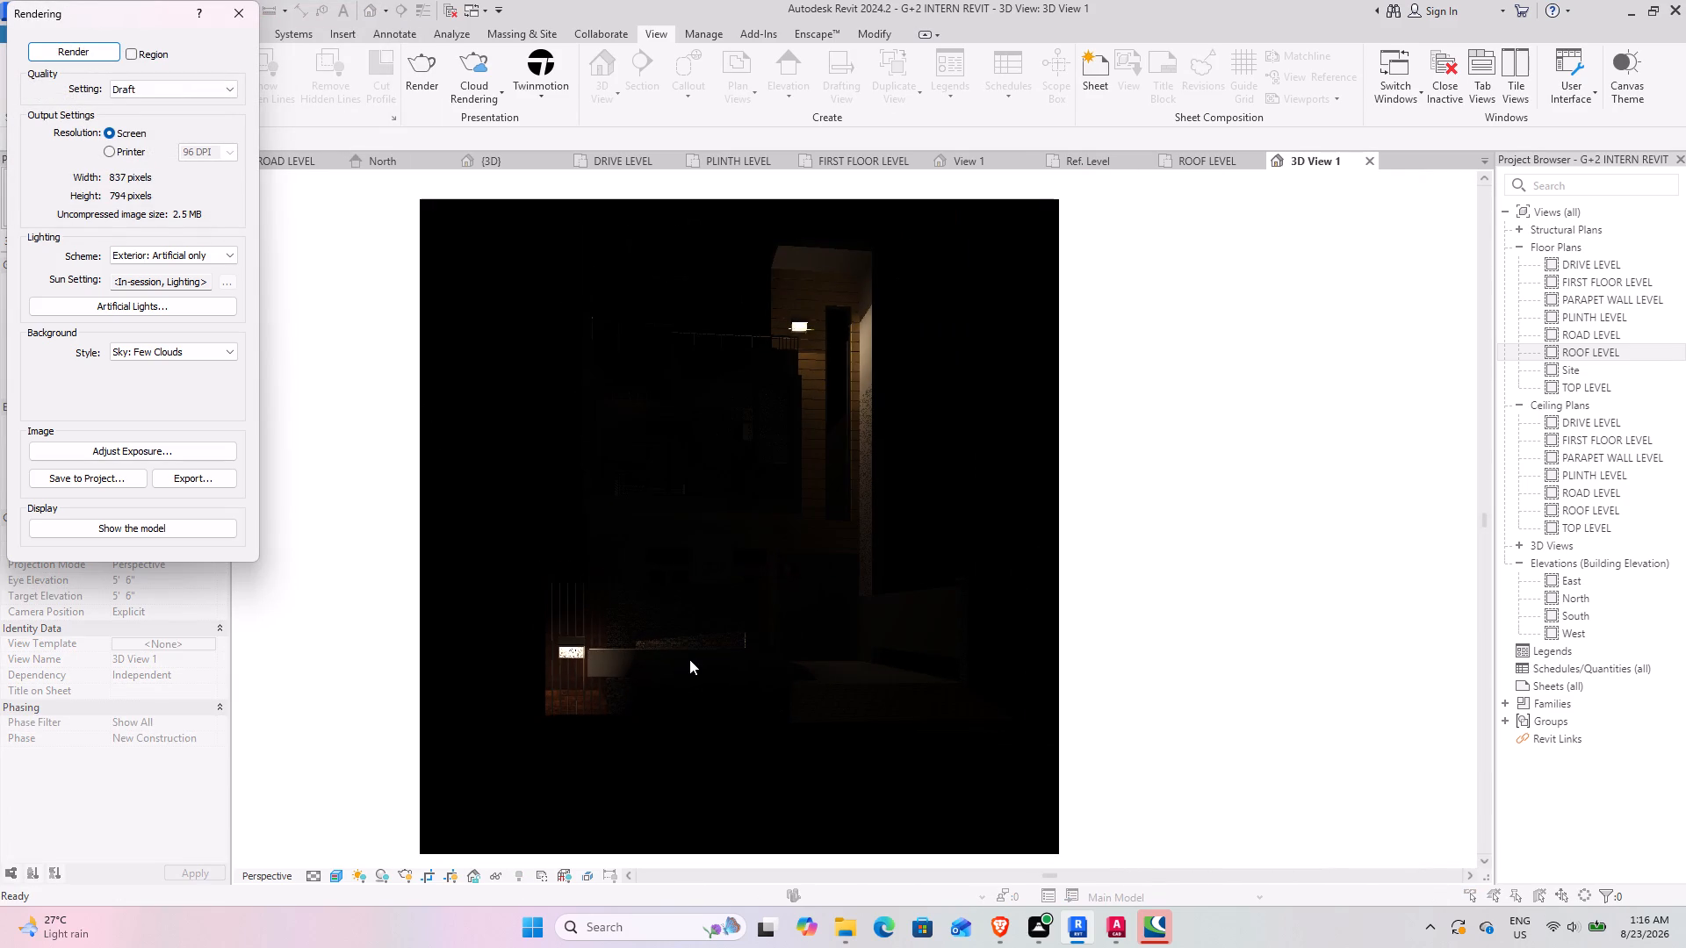
{"action": "scroll", "coordinate": [689, 659], "scroll_direction": "up", "scroll_amount": 6}
{"action": "scroll", "coordinate": [742, 495], "scroll_direction": "down", "scroll_amount": 4}
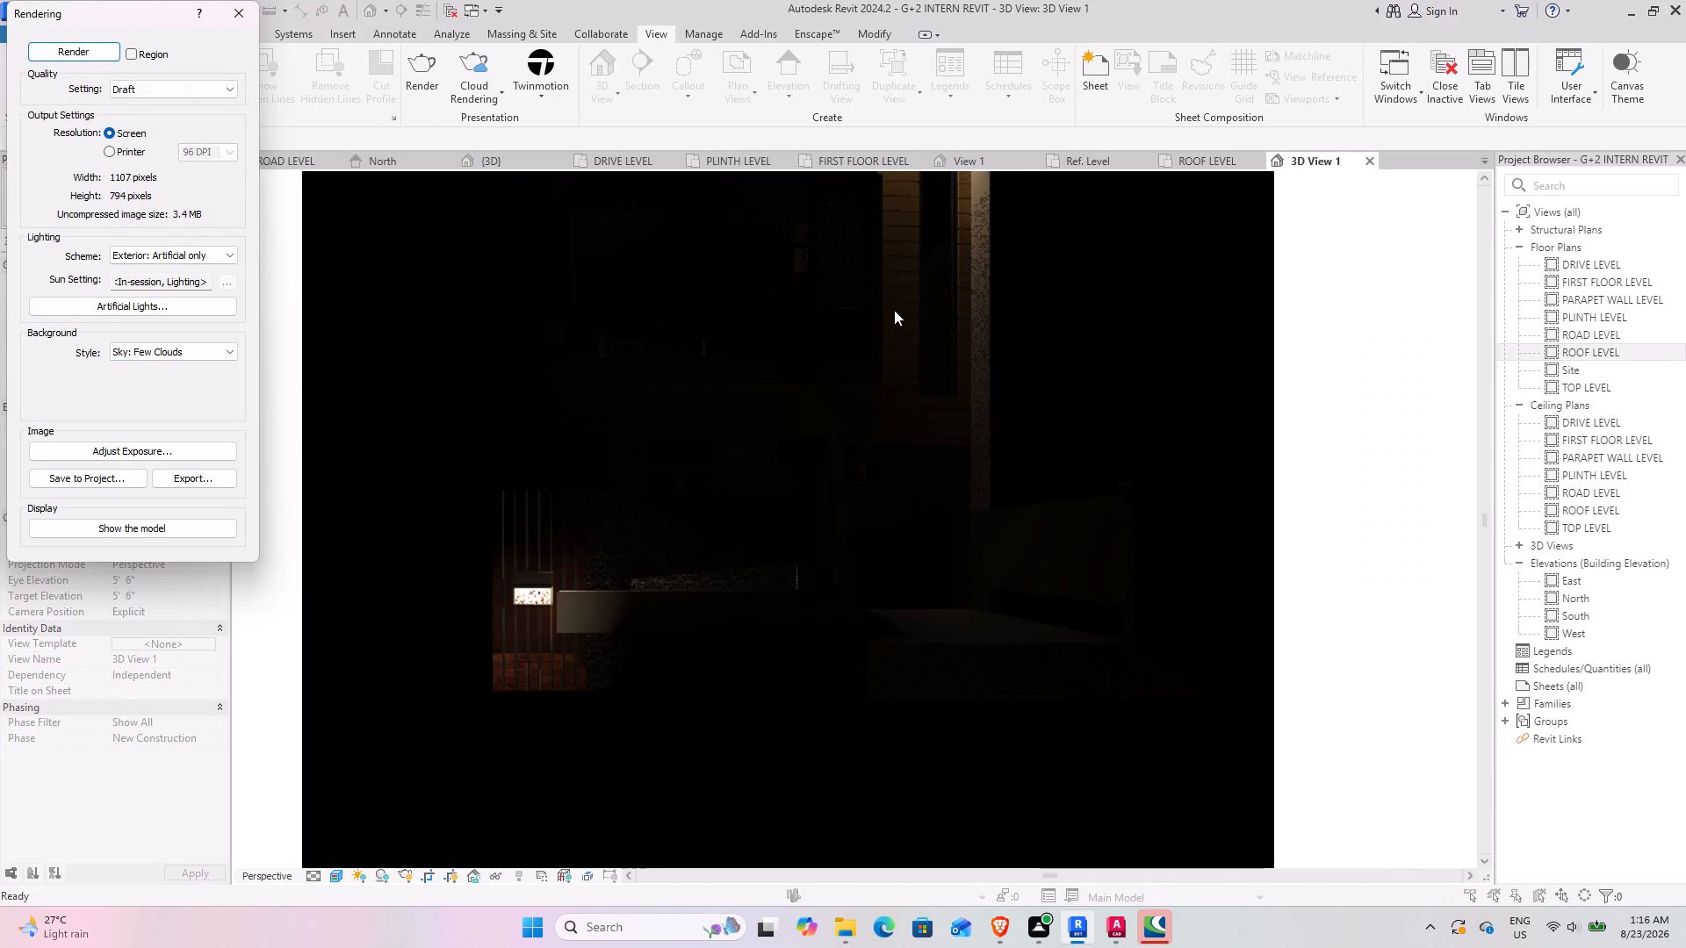
Finish viewing the artificial-light render of the camera view and close the Rendering dialog.
{"action": "middle_click_drag", "start_coordinate": [894, 310], "coordinate": [828, 463]}
{"action": "scroll", "coordinate": [796, 327], "scroll_direction": "down", "scroll_amount": 3}
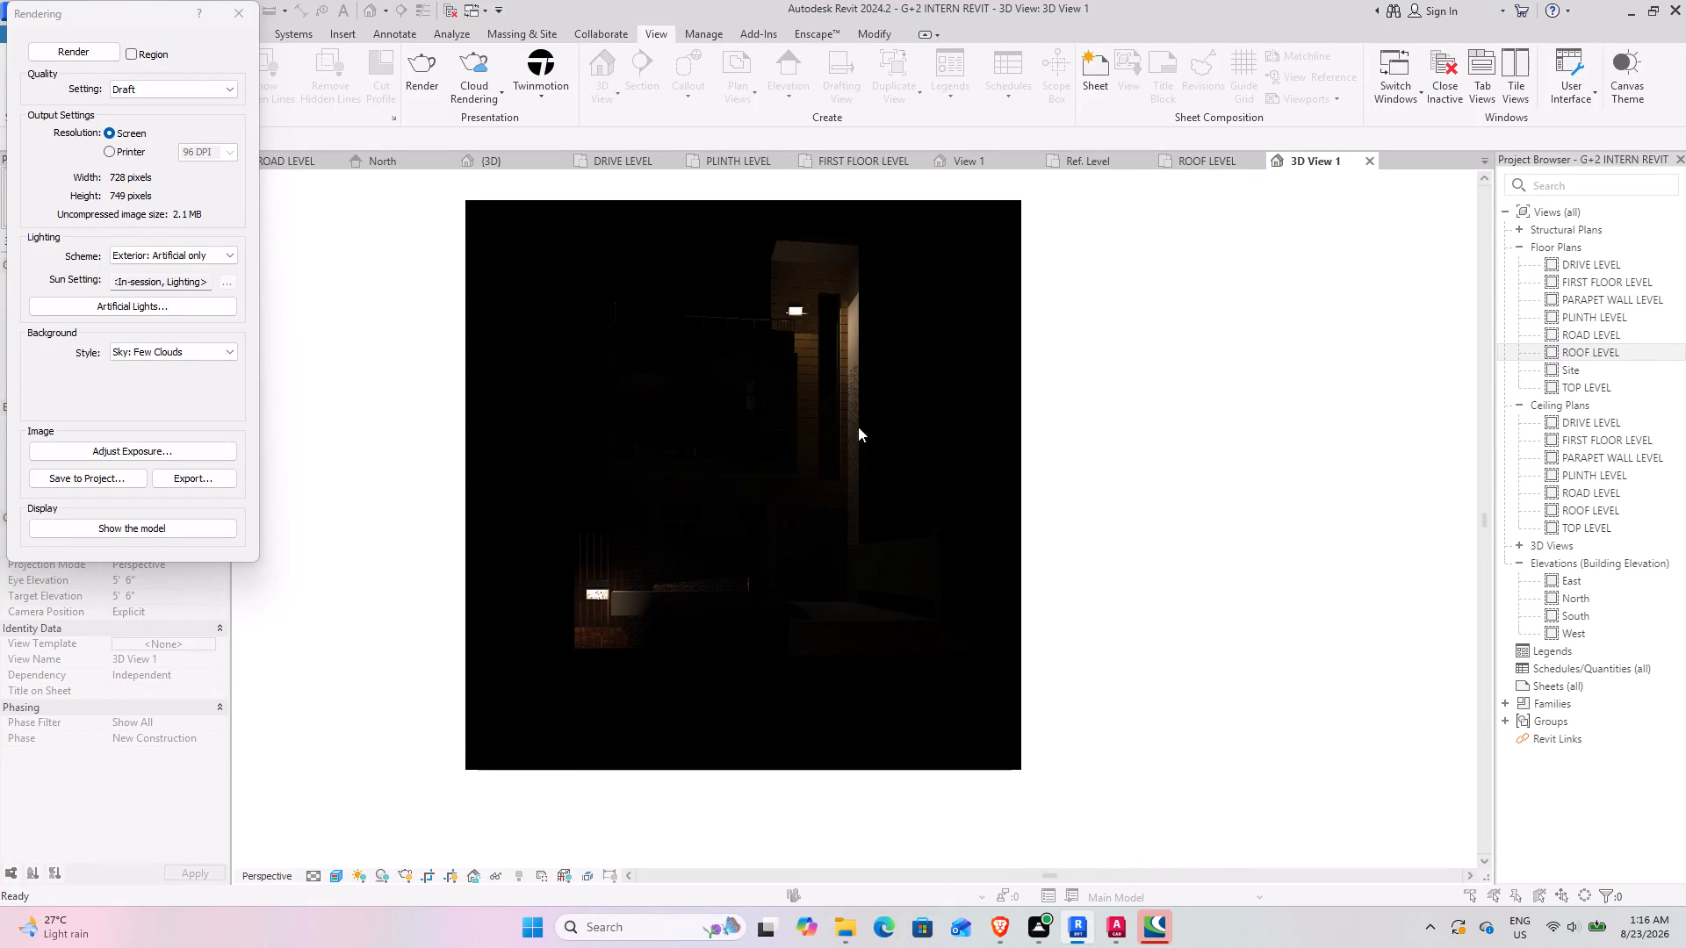
{"action": "left_click", "coordinate": [1083, 397]}
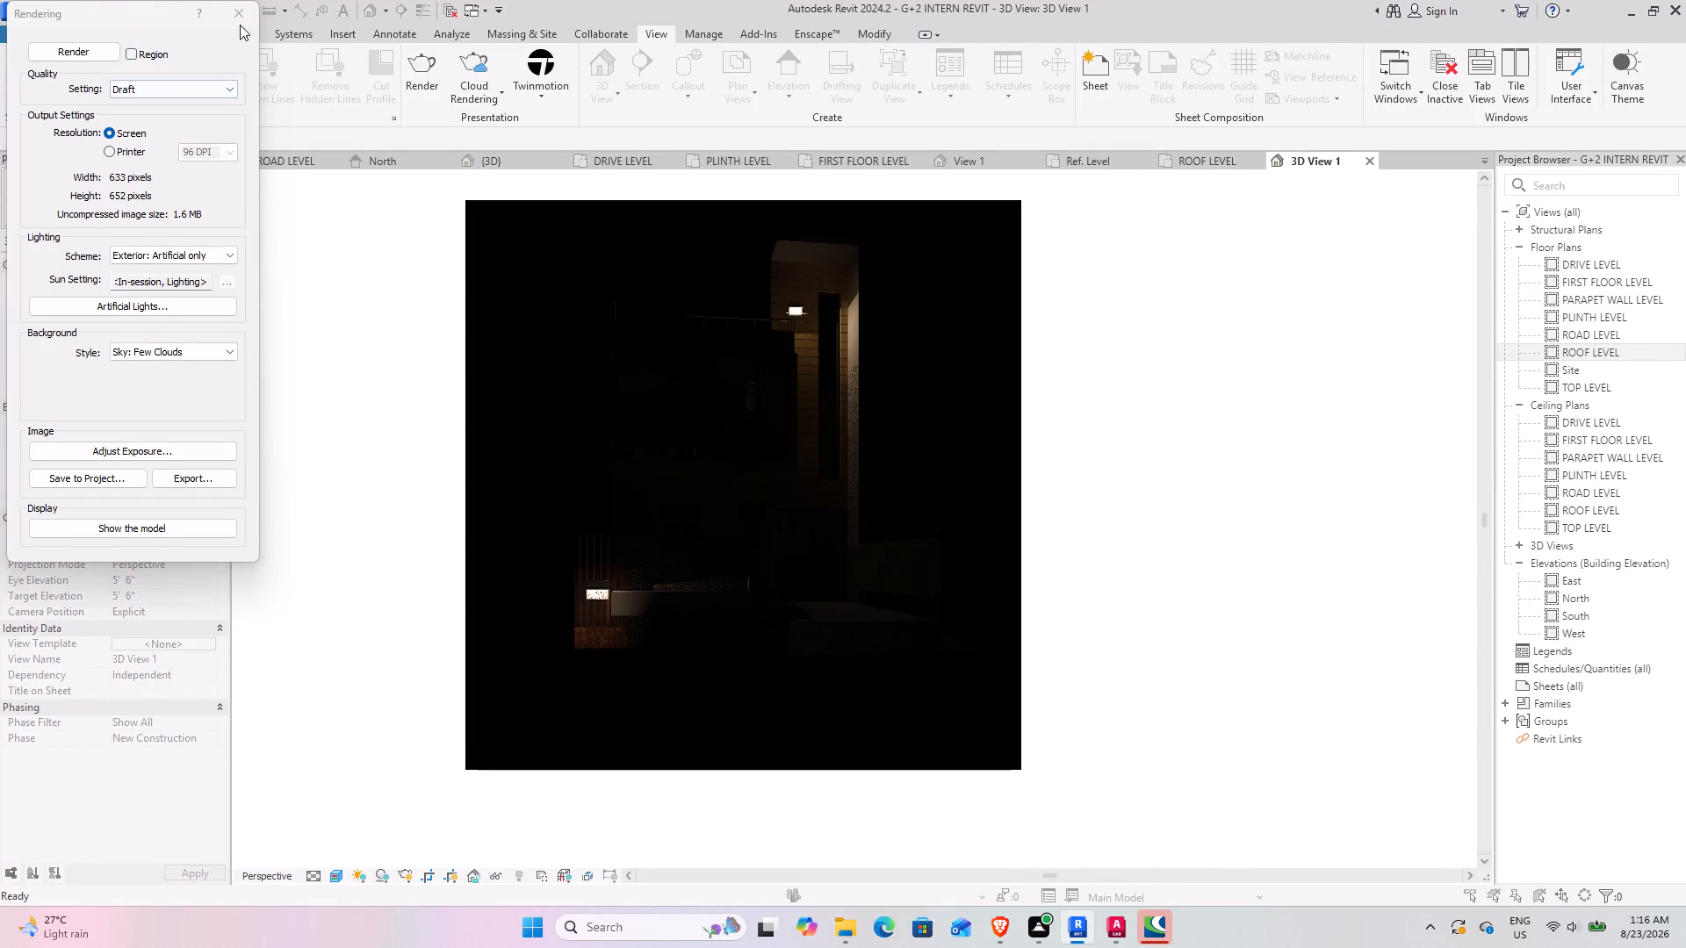
{"action": "left_click", "coordinate": [240, 18]}
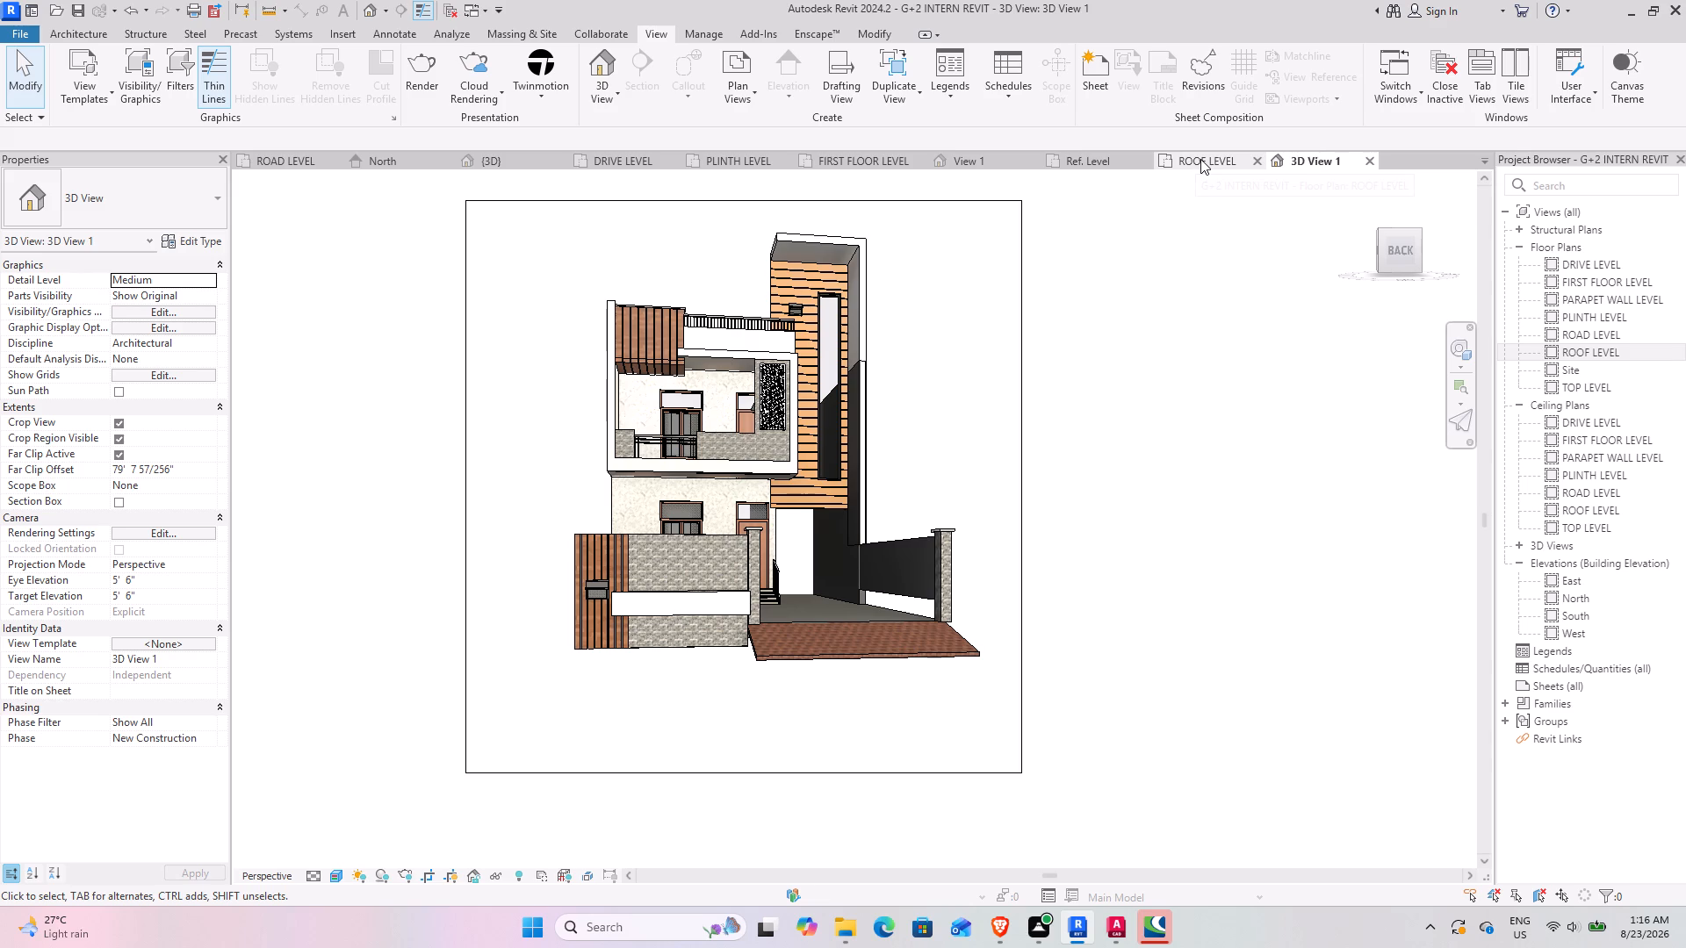
From the first floor plan, begin loading a component family and open the Internal architectural lighting folder.
{"action": "left_click", "coordinate": [852, 162]}
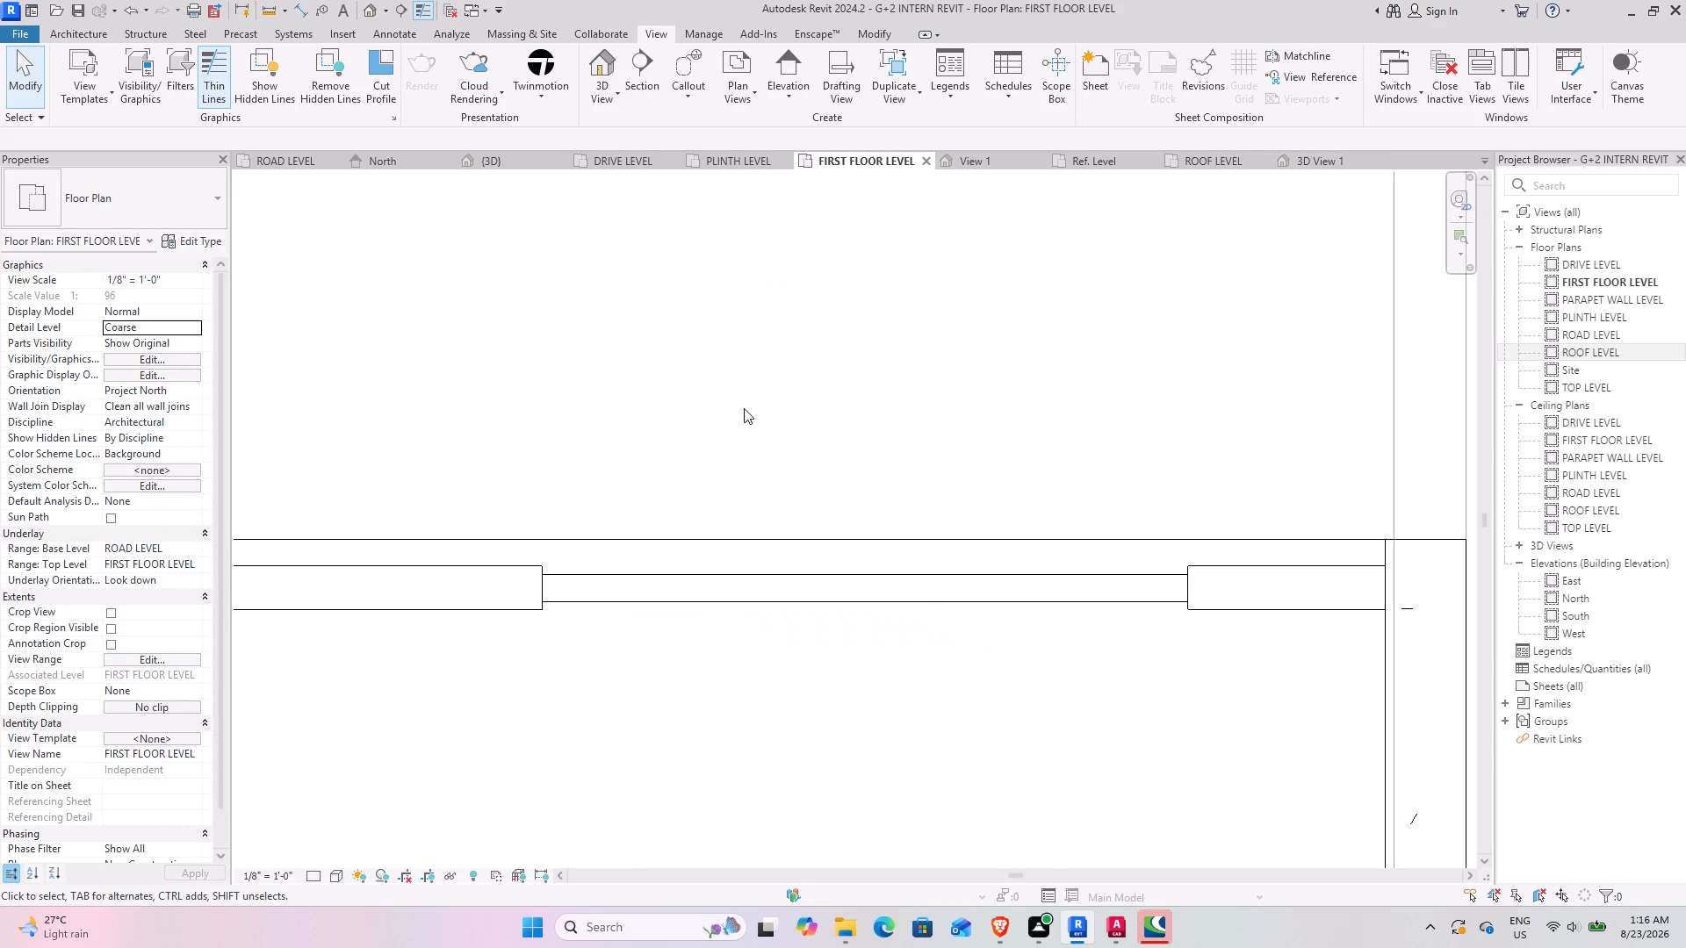
{"action": "scroll", "coordinate": [744, 408], "scroll_direction": "down", "scroll_amount": 4}
{"action": "middle_click_drag", "start_coordinate": [571, 376], "coordinate": [621, 456]}
{"action": "left_click", "coordinate": [82, 25]}
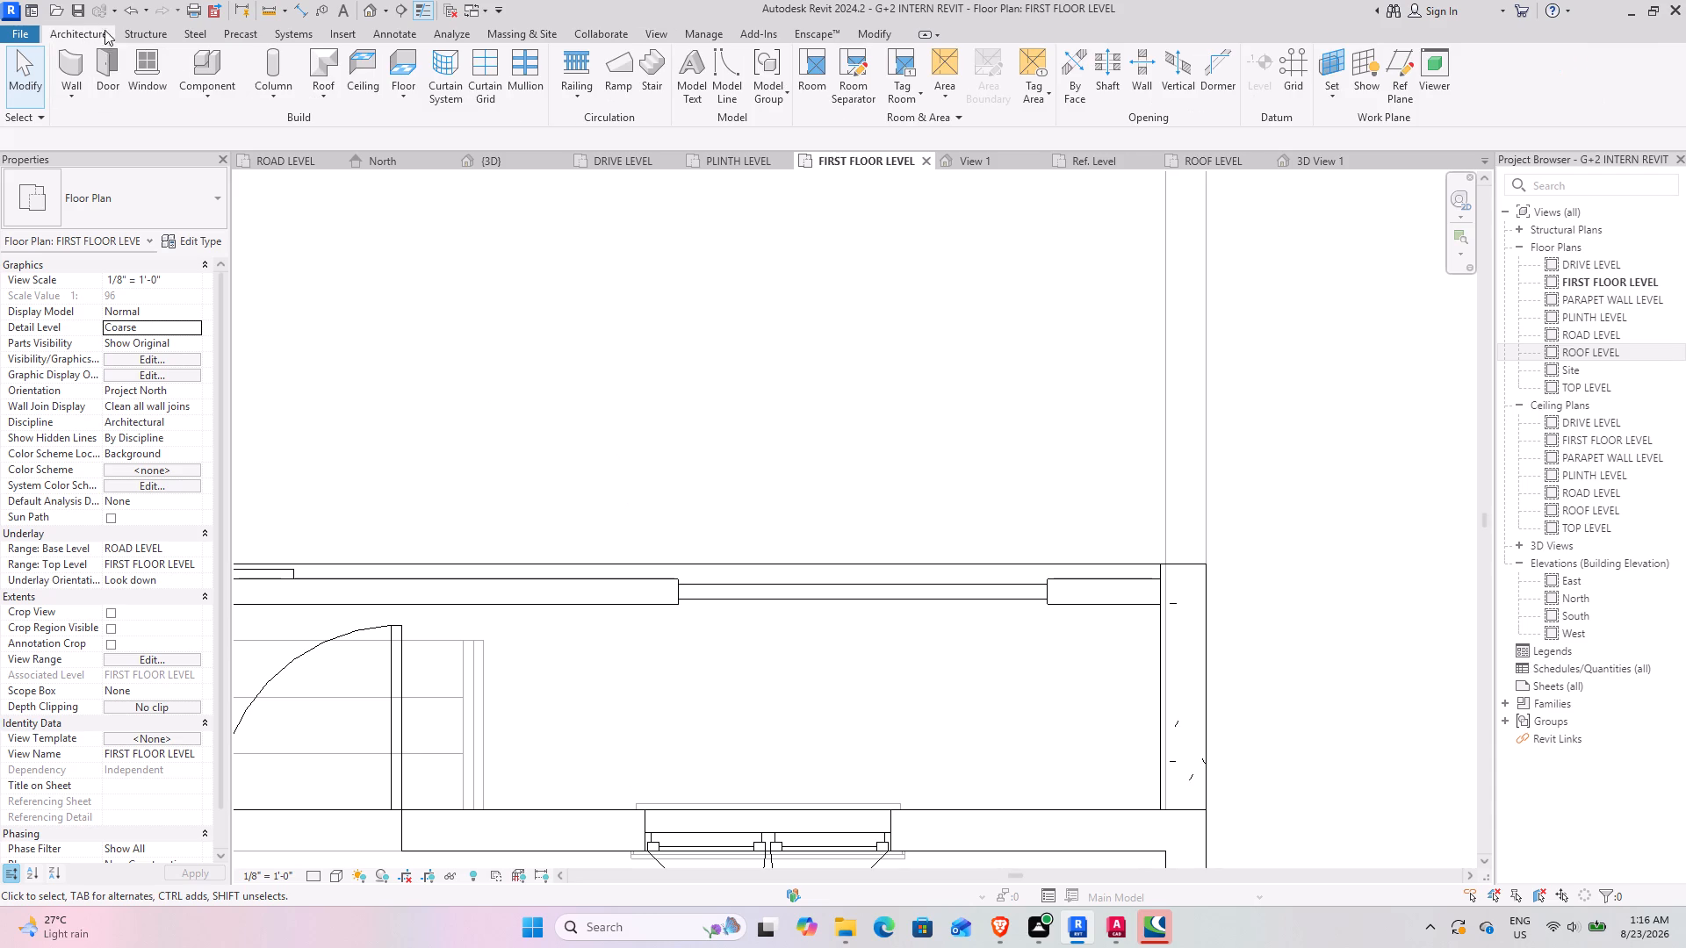
{"action": "left_click", "coordinate": [224, 62]}
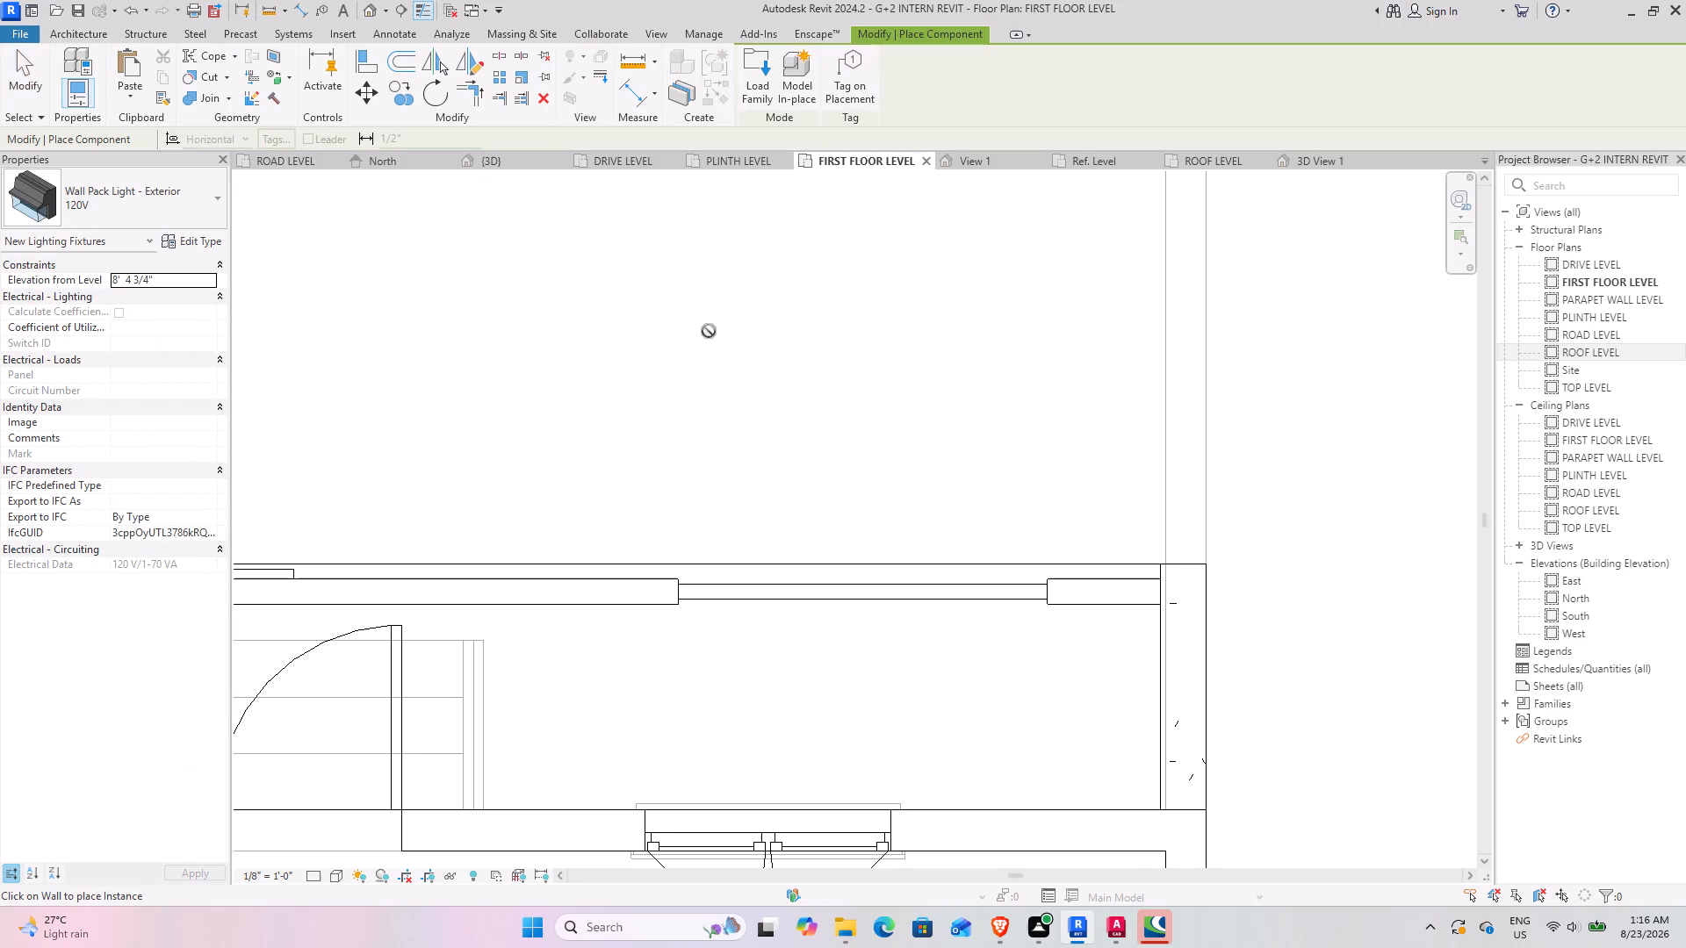
{"action": "left_click", "coordinate": [757, 75]}
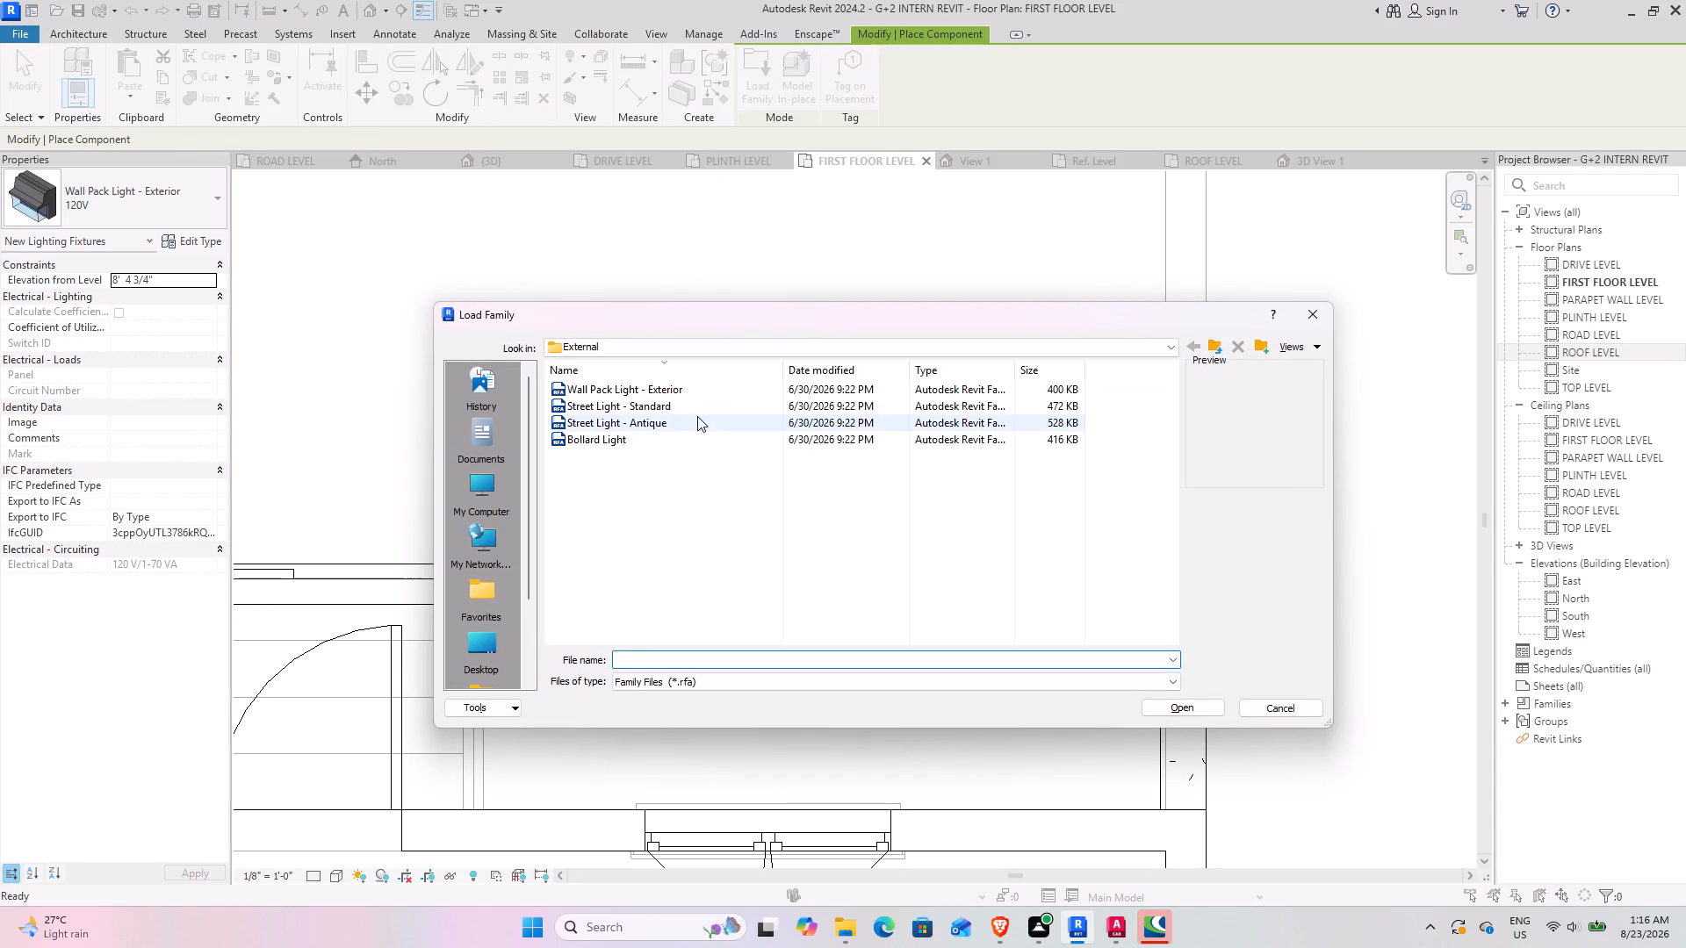
{"action": "left_click", "coordinate": [1218, 335]}
{"action": "left_click", "coordinate": [1219, 345]}
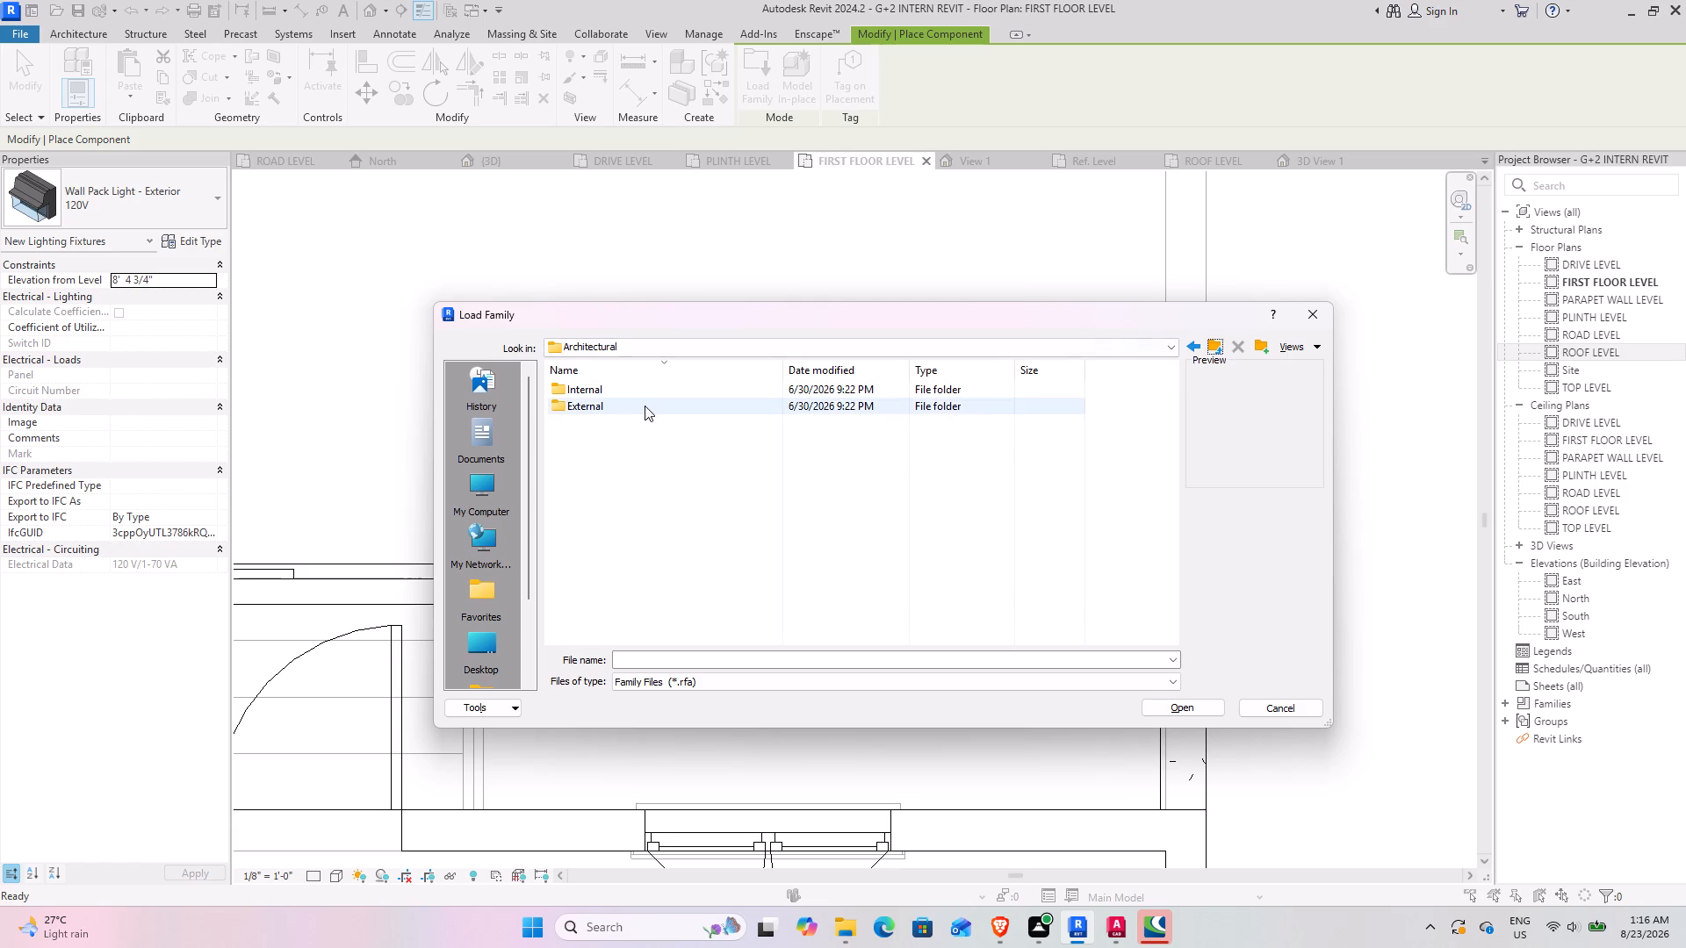
{"action": "double_click", "coordinate": [635, 384]}
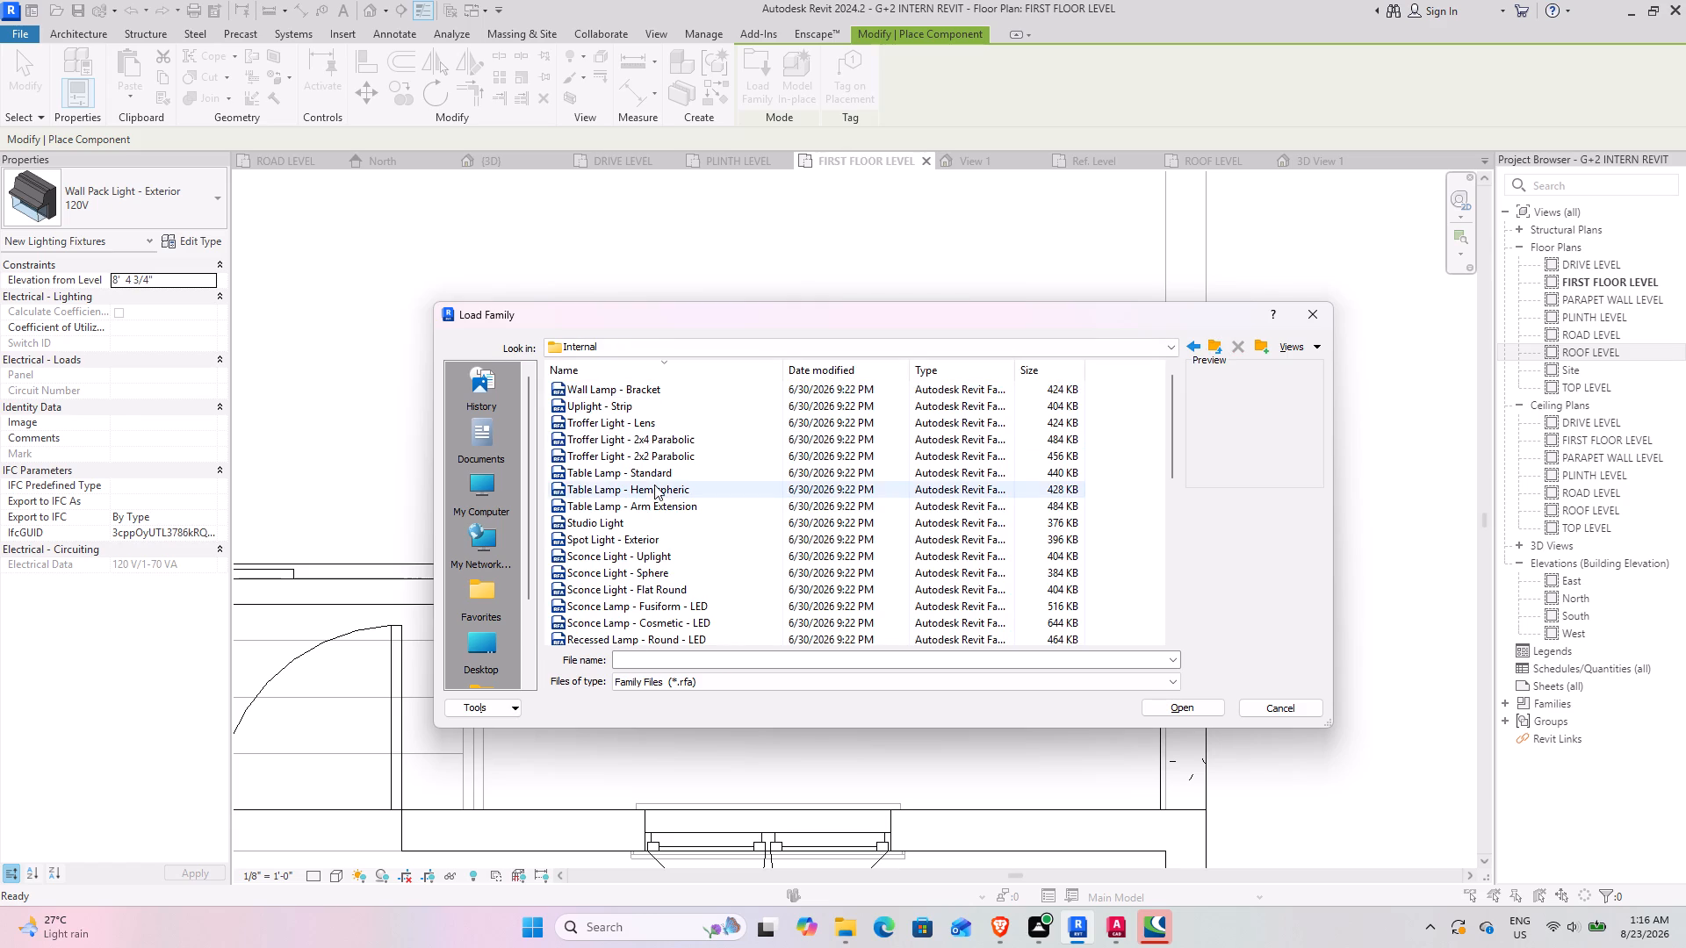
Look through the internal lighting families and load the Troffer Light - Lens family.
{"action": "scroll", "coordinate": [658, 494], "scroll_direction": "up", "scroll_amount": 15, "text": "ctrl"}
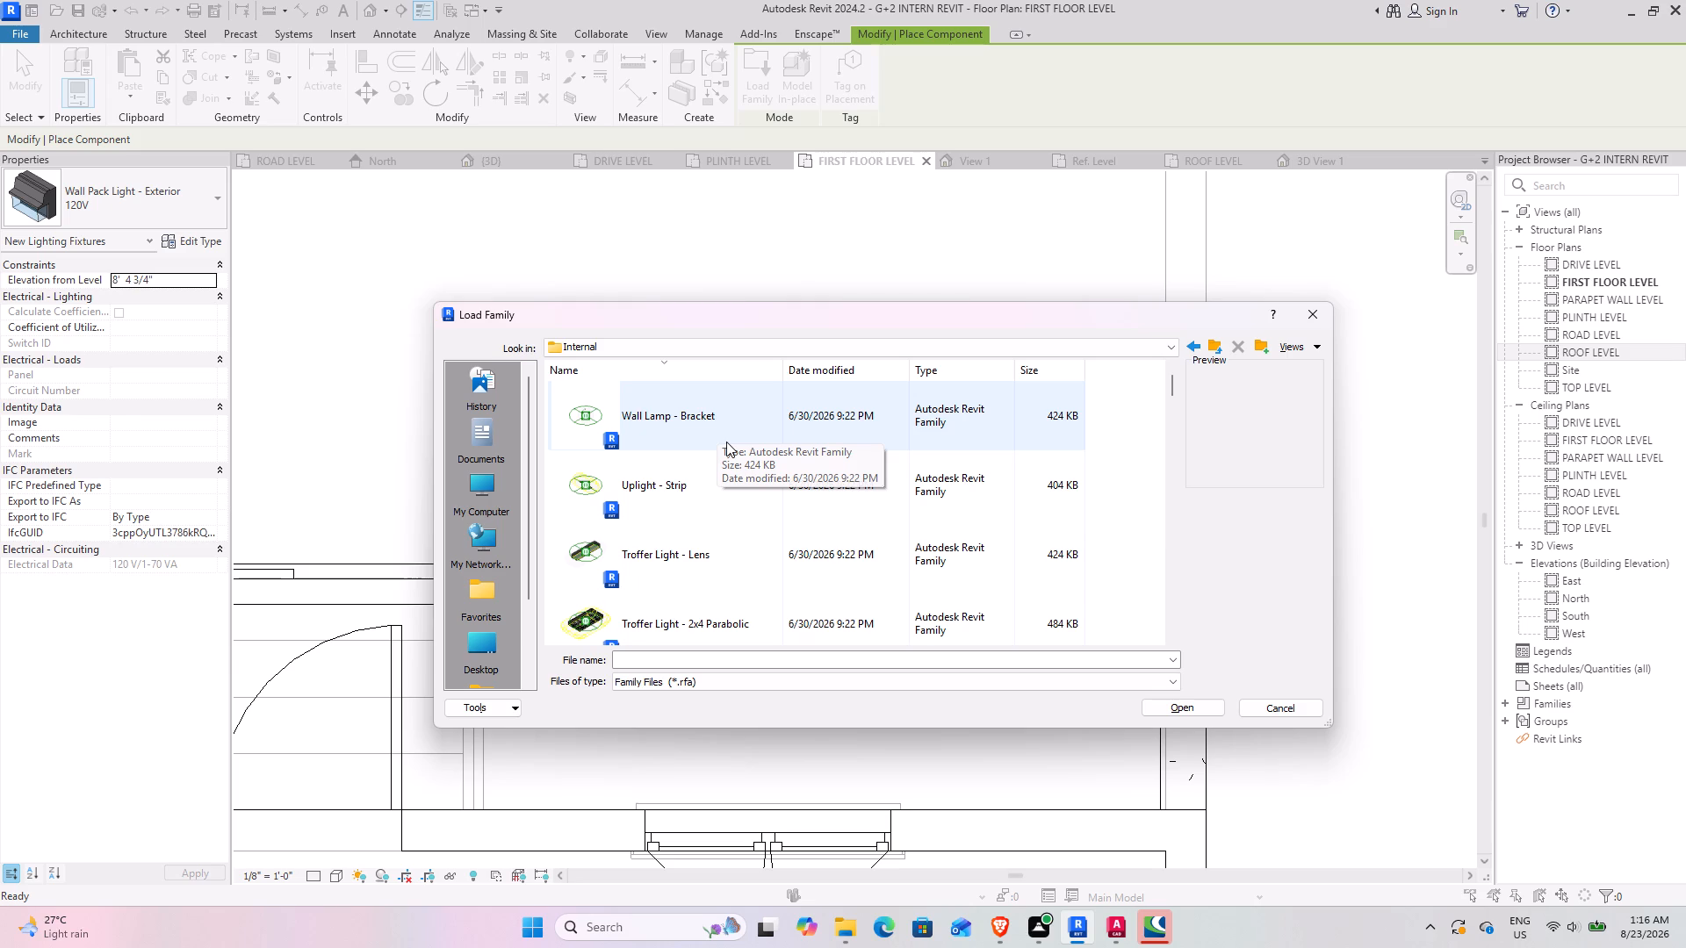
{"action": "scroll", "coordinate": [712, 627], "scroll_direction": "down", "scroll_amount": 1}
{"action": "scroll", "coordinate": [703, 553], "scroll_direction": "down", "scroll_amount": 1}
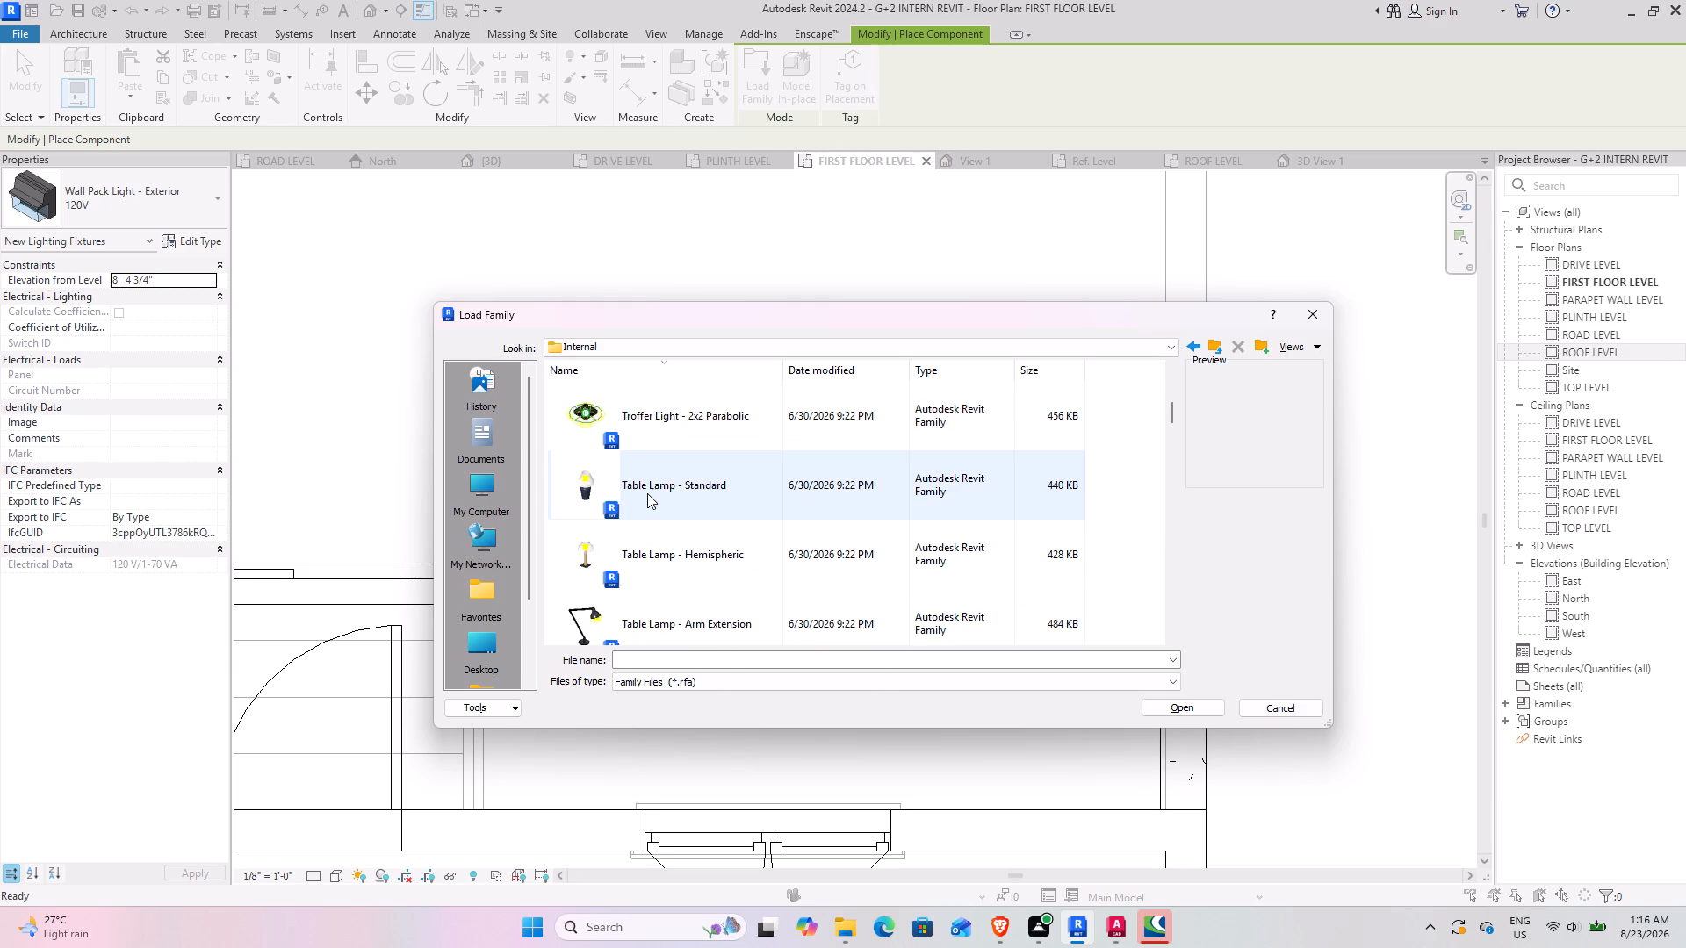
{"action": "scroll", "coordinate": [647, 493], "scroll_direction": "down", "scroll_amount": 2}
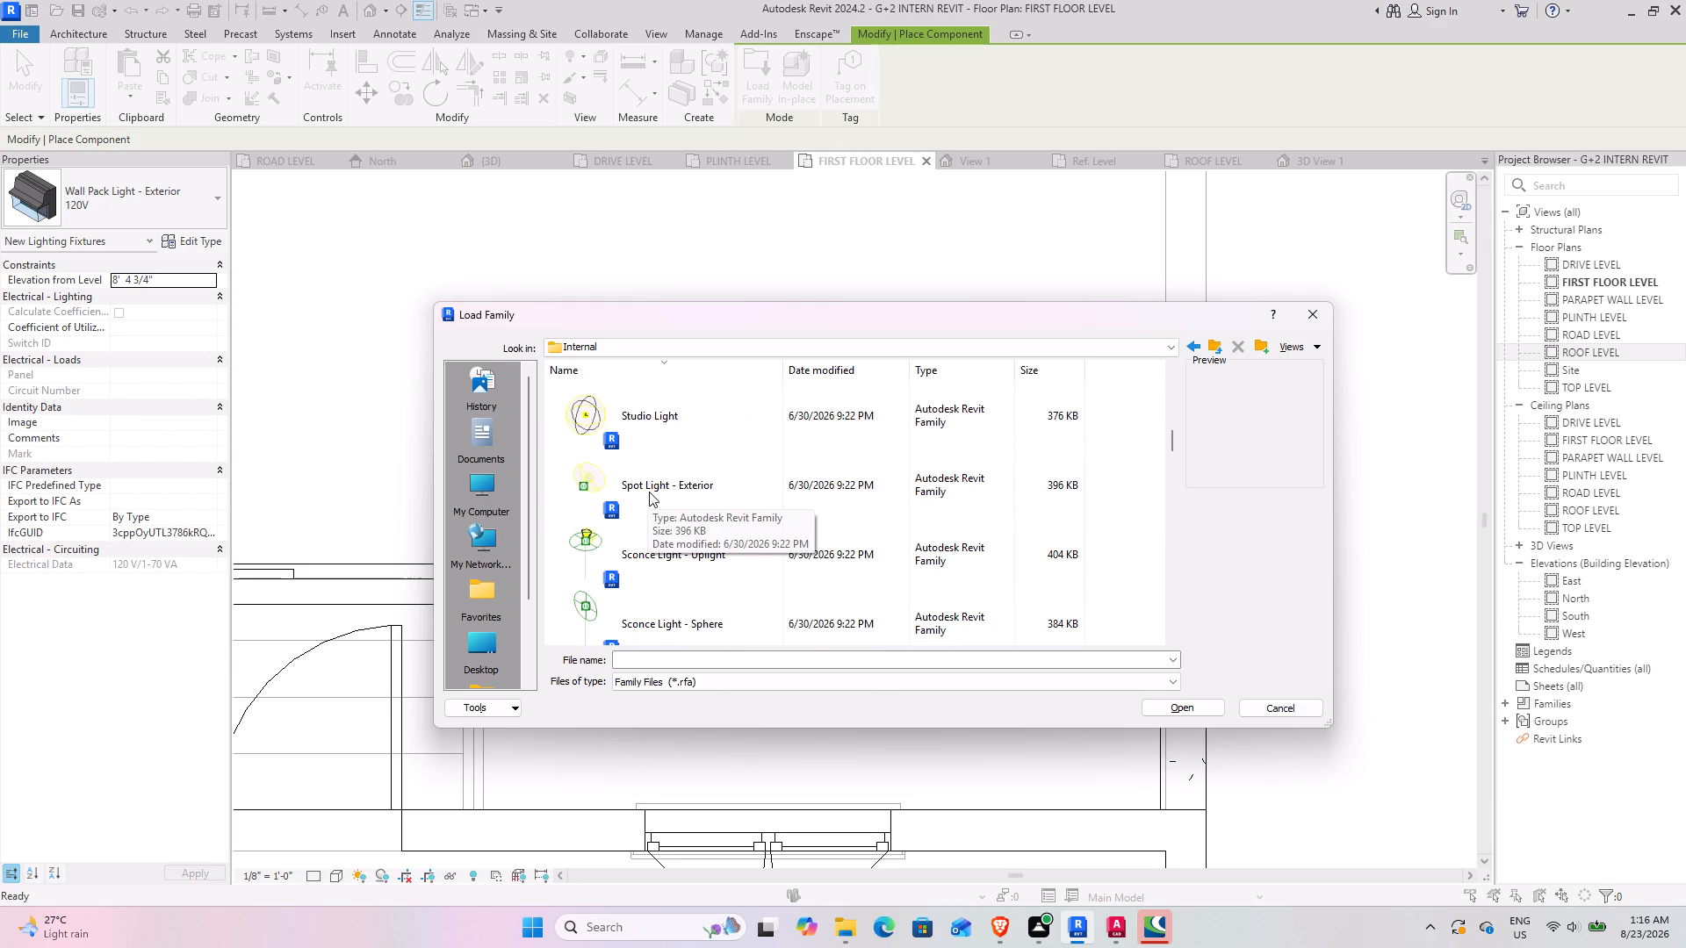
{"action": "scroll", "coordinate": [652, 490], "scroll_direction": "down", "scroll_amount": 3}
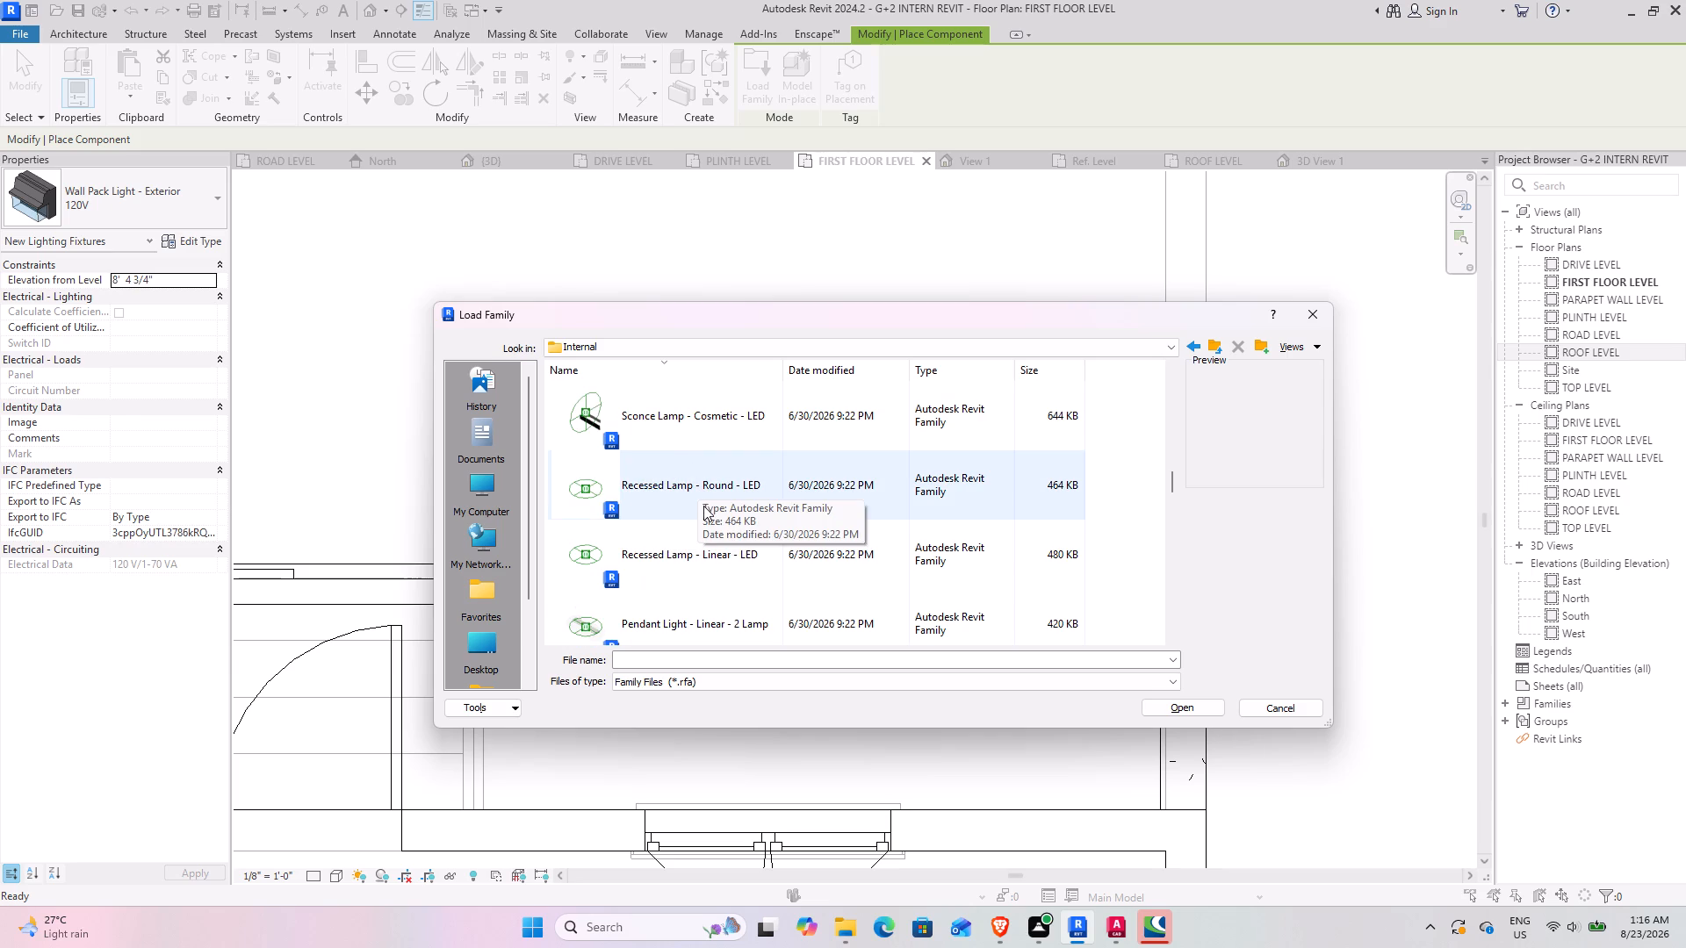
{"action": "scroll", "coordinate": [678, 528], "scroll_direction": "down", "scroll_amount": 2}
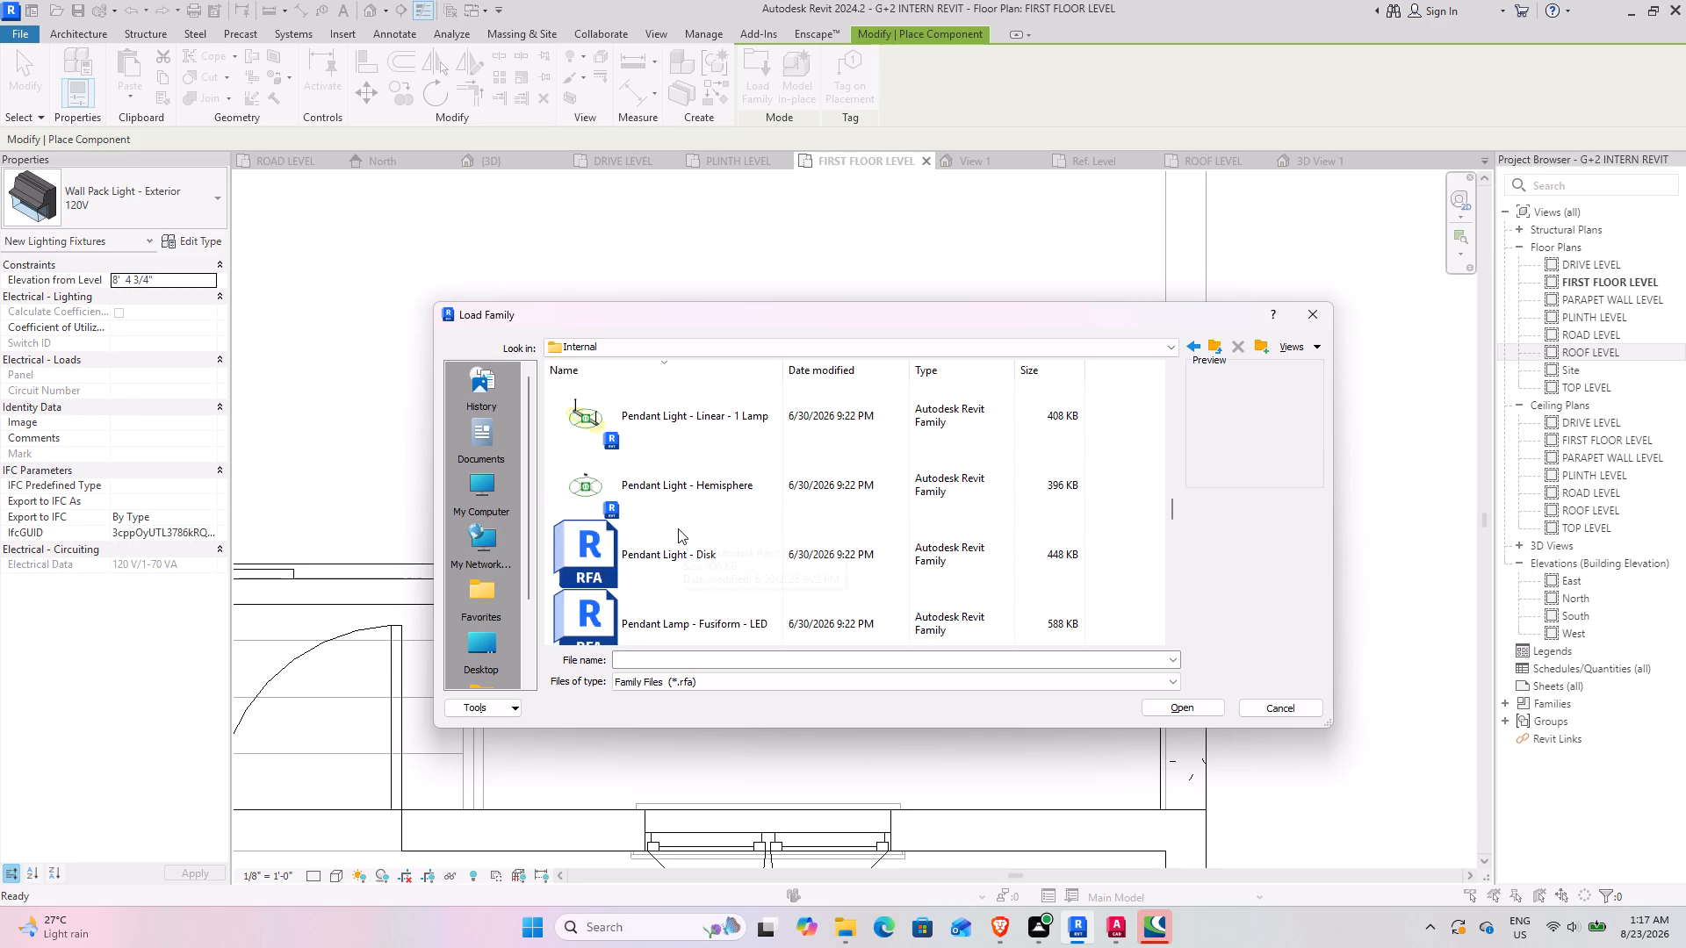
{"action": "scroll", "coordinate": [678, 528], "scroll_direction": "down", "scroll_amount": 3}
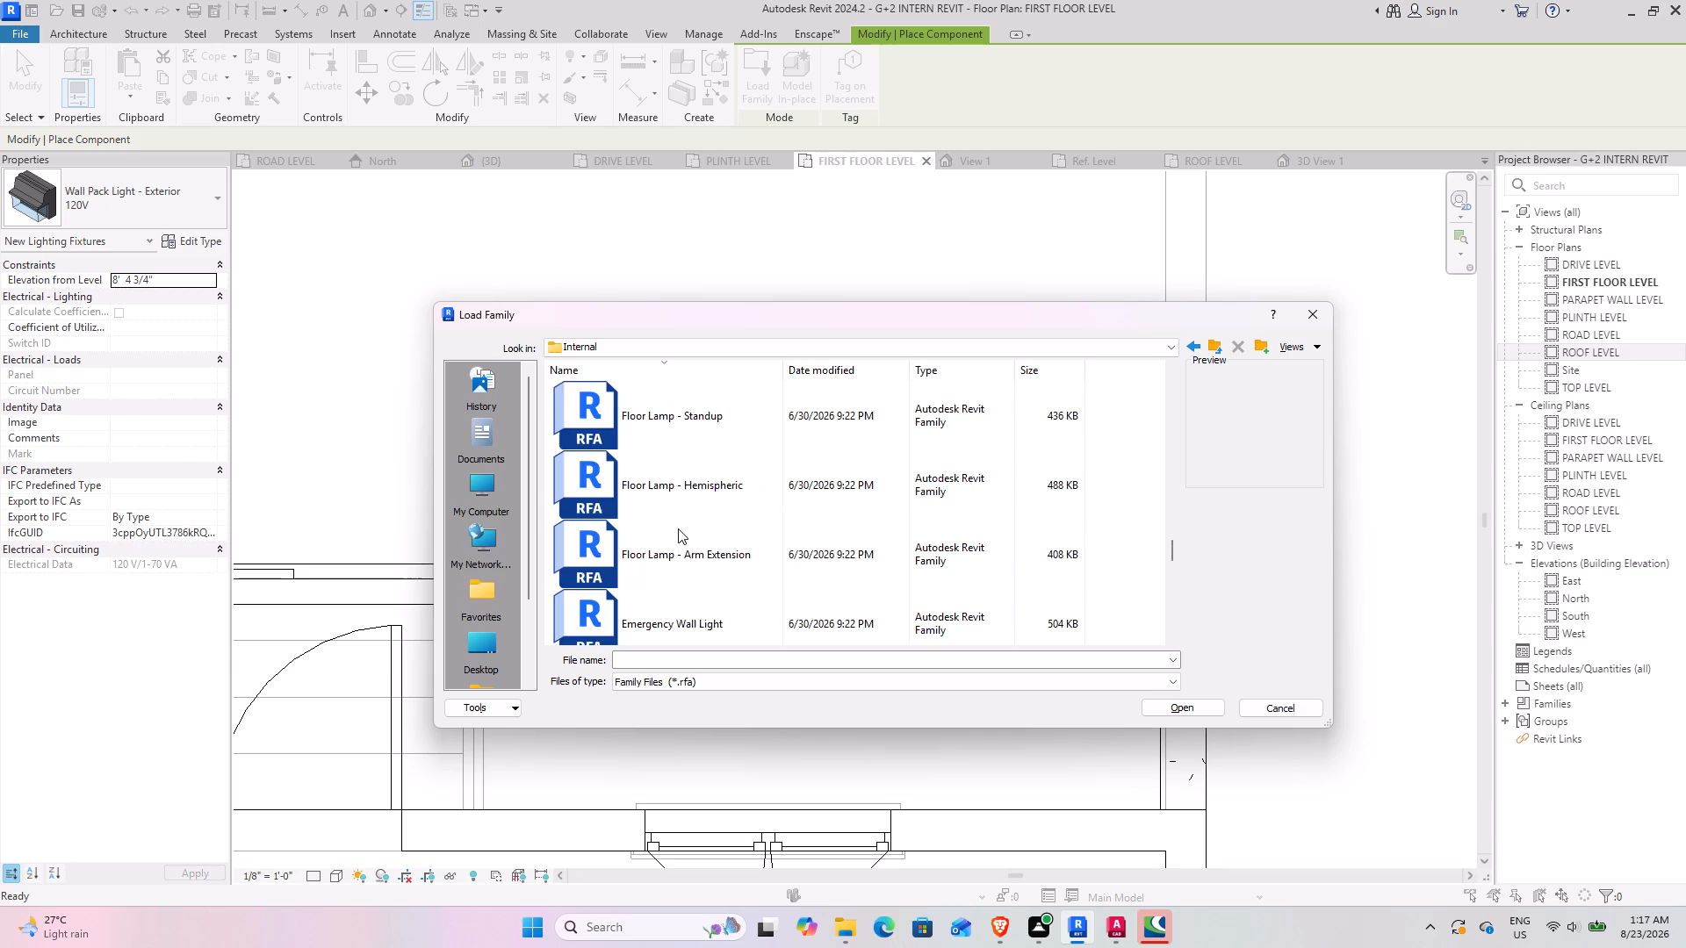
{"action": "scroll", "coordinate": [678, 528], "scroll_direction": "down", "scroll_amount": 1}
{"action": "scroll", "coordinate": [677, 529], "scroll_direction": "up", "scroll_amount": 10}
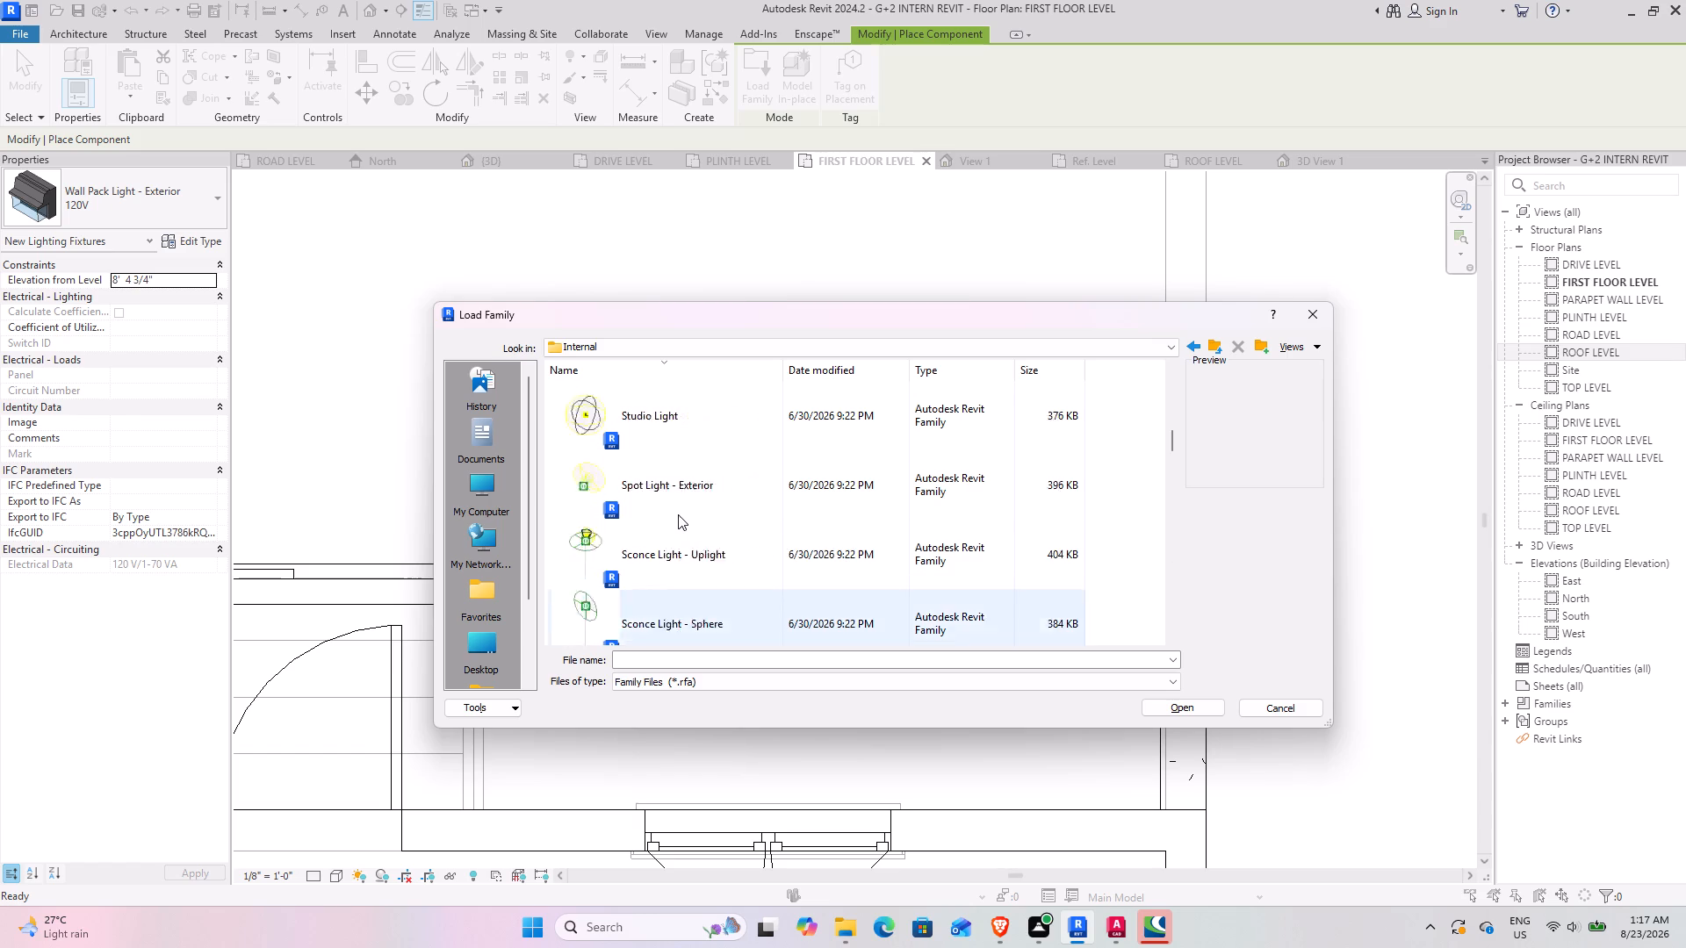
{"action": "scroll", "coordinate": [678, 514], "scroll_direction": "up", "scroll_amount": 10}
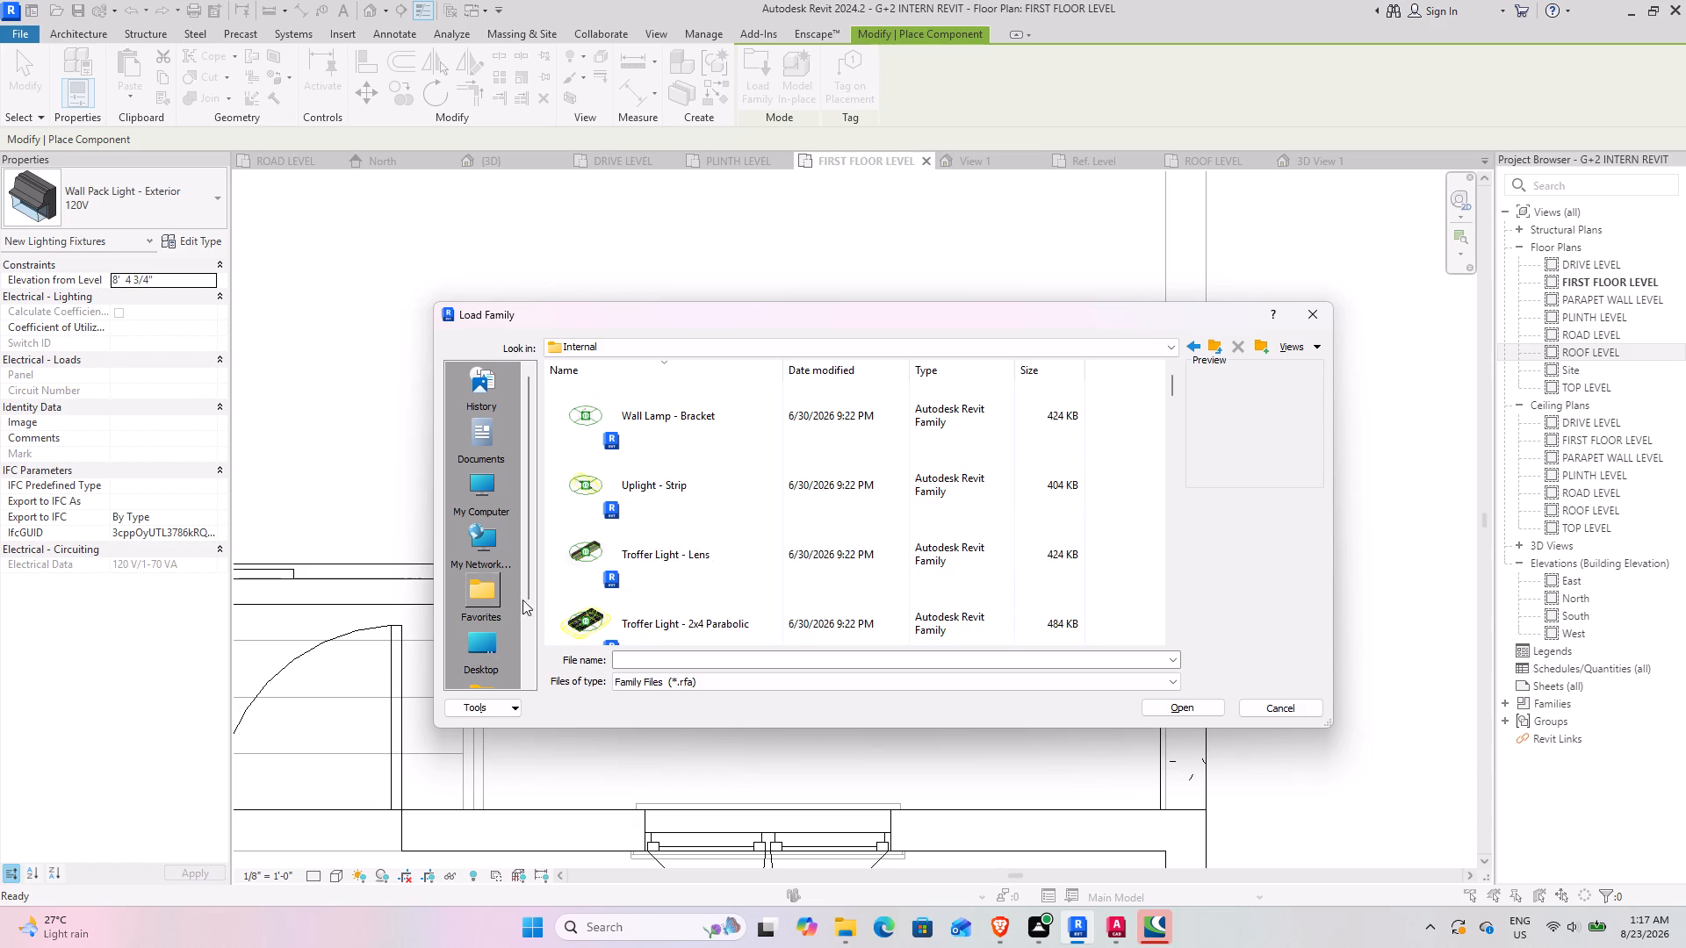
{"action": "left_click", "coordinate": [691, 549]}
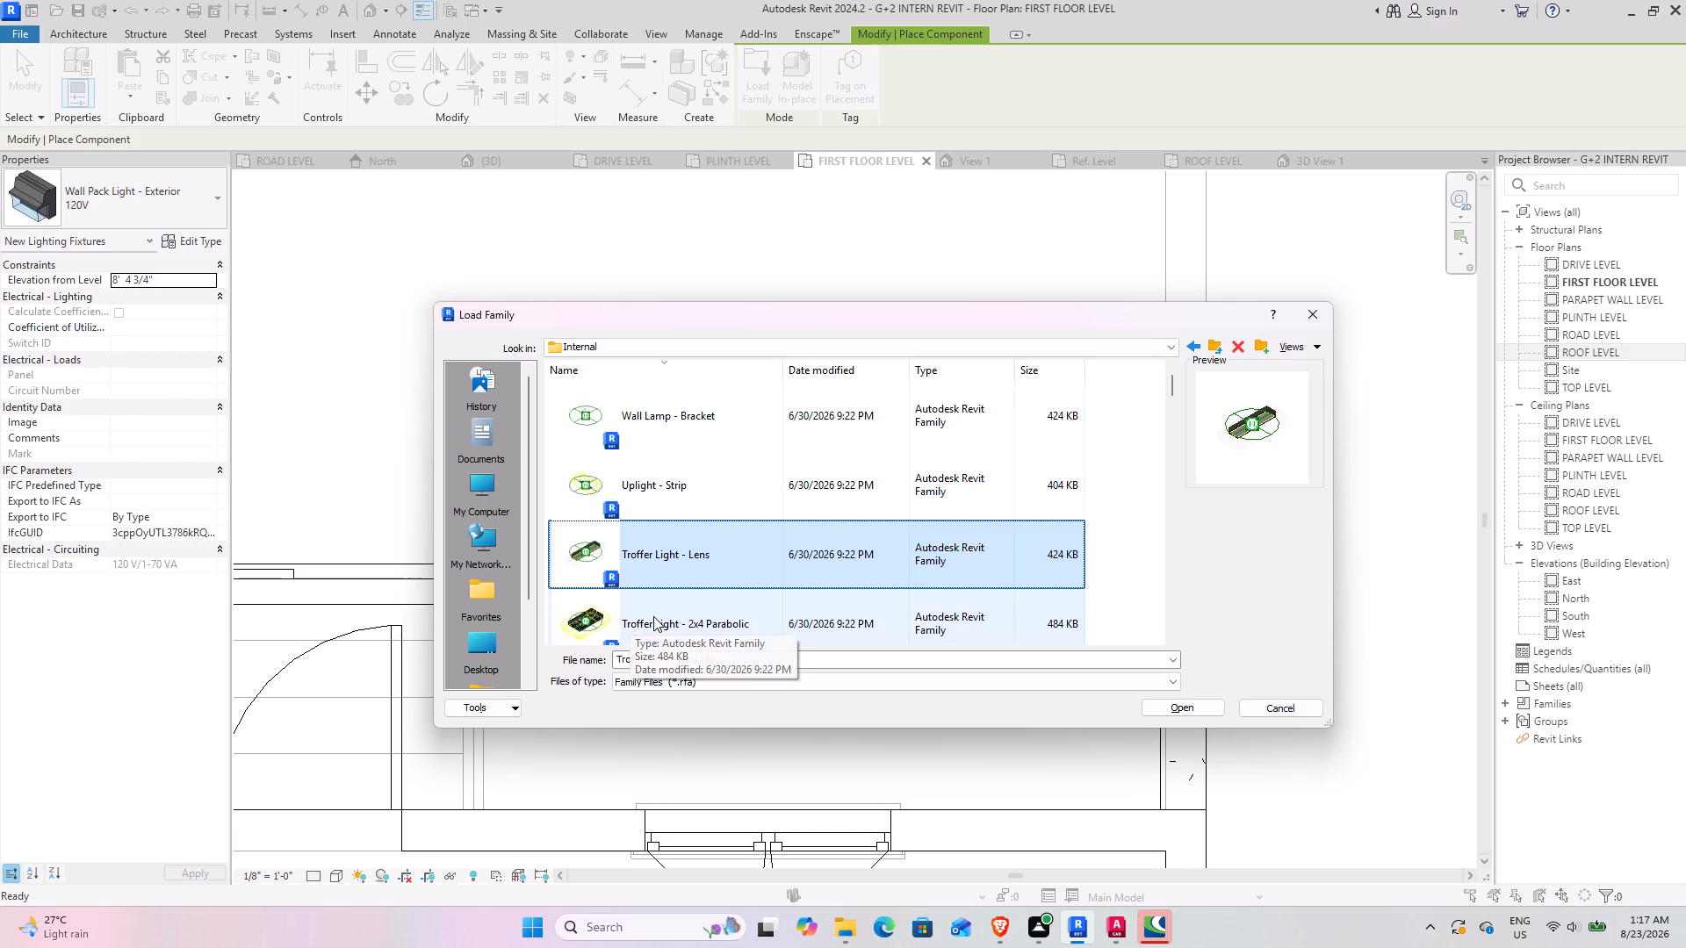
{"action": "left_click", "coordinate": [1181, 712]}
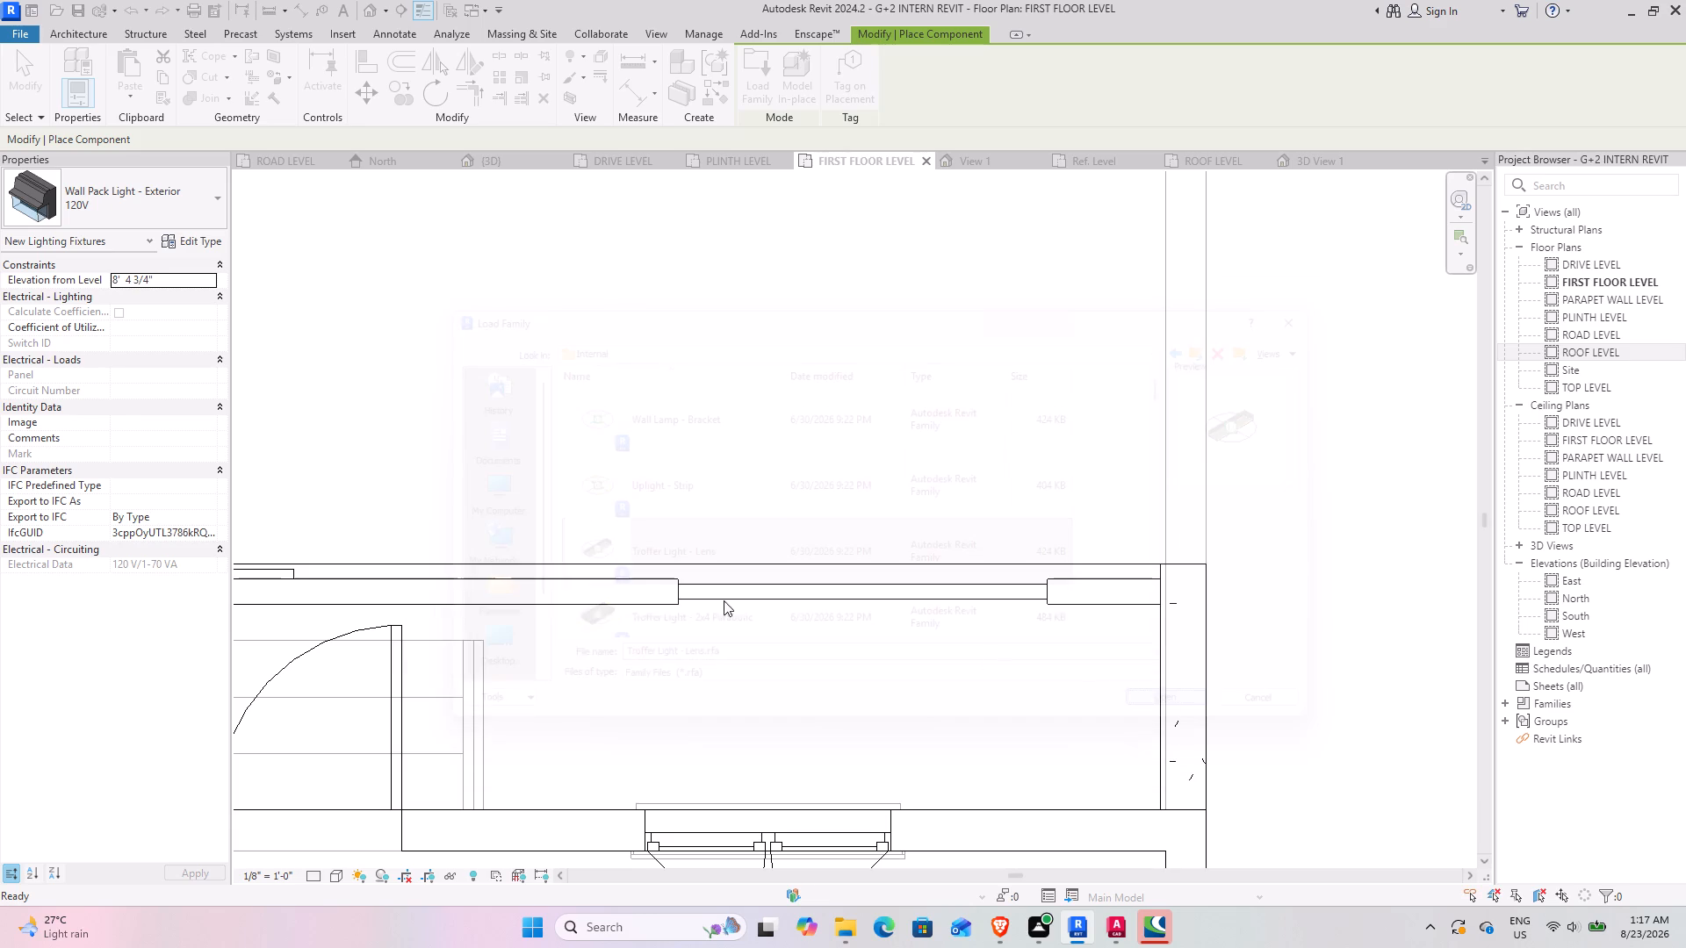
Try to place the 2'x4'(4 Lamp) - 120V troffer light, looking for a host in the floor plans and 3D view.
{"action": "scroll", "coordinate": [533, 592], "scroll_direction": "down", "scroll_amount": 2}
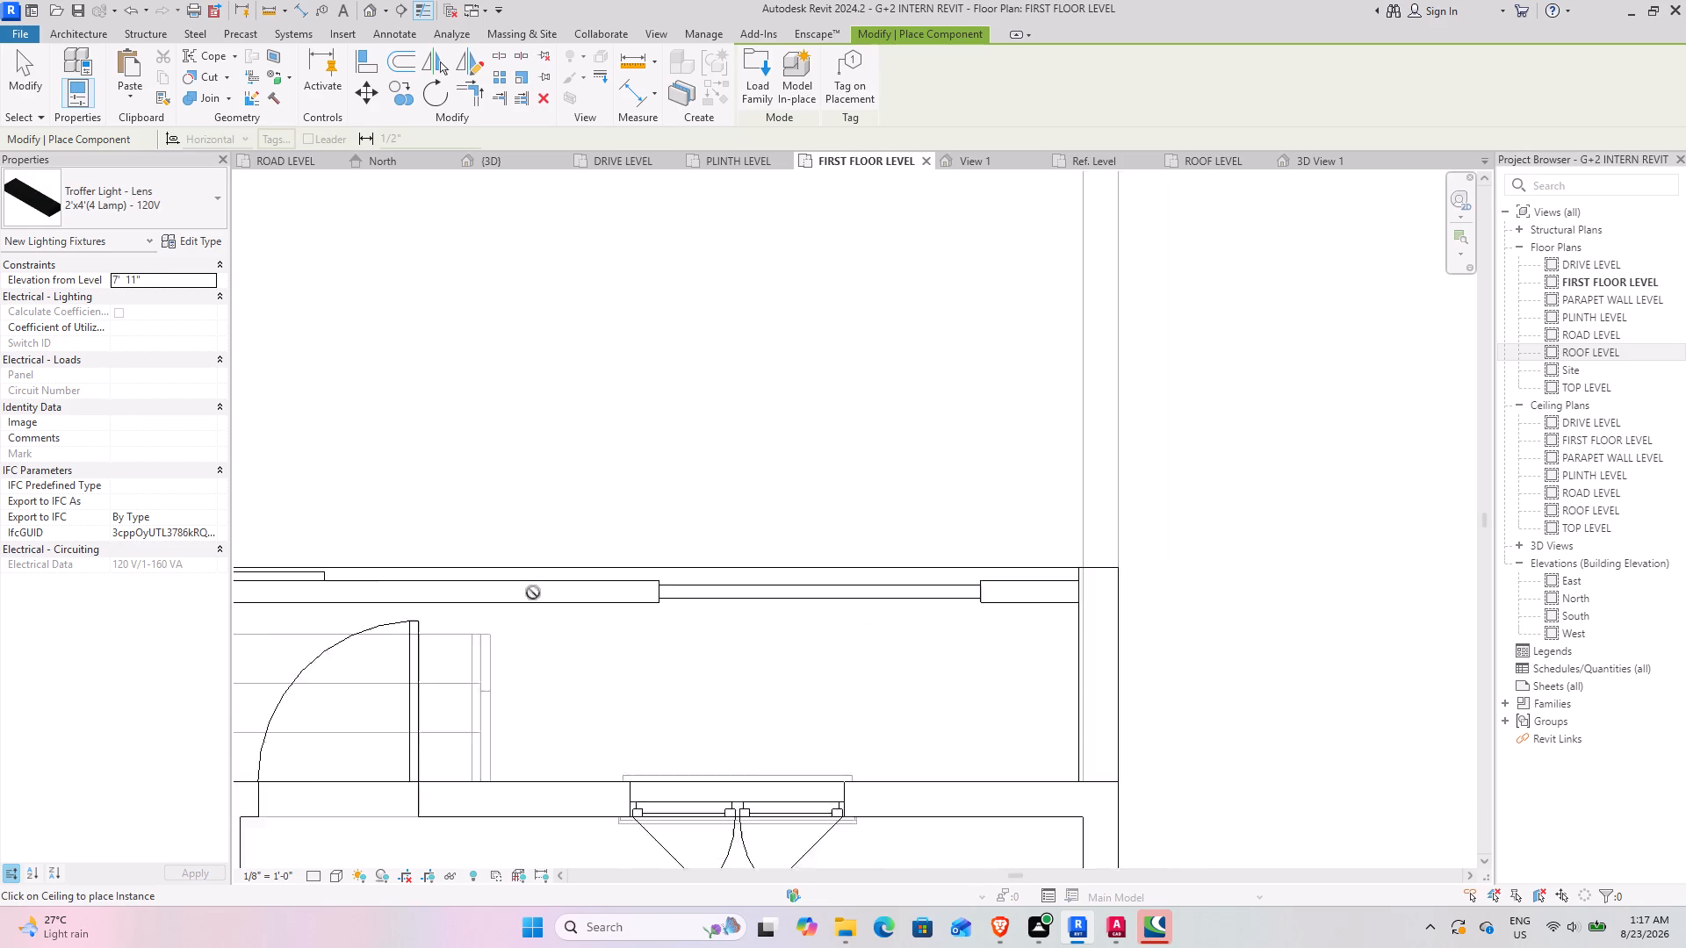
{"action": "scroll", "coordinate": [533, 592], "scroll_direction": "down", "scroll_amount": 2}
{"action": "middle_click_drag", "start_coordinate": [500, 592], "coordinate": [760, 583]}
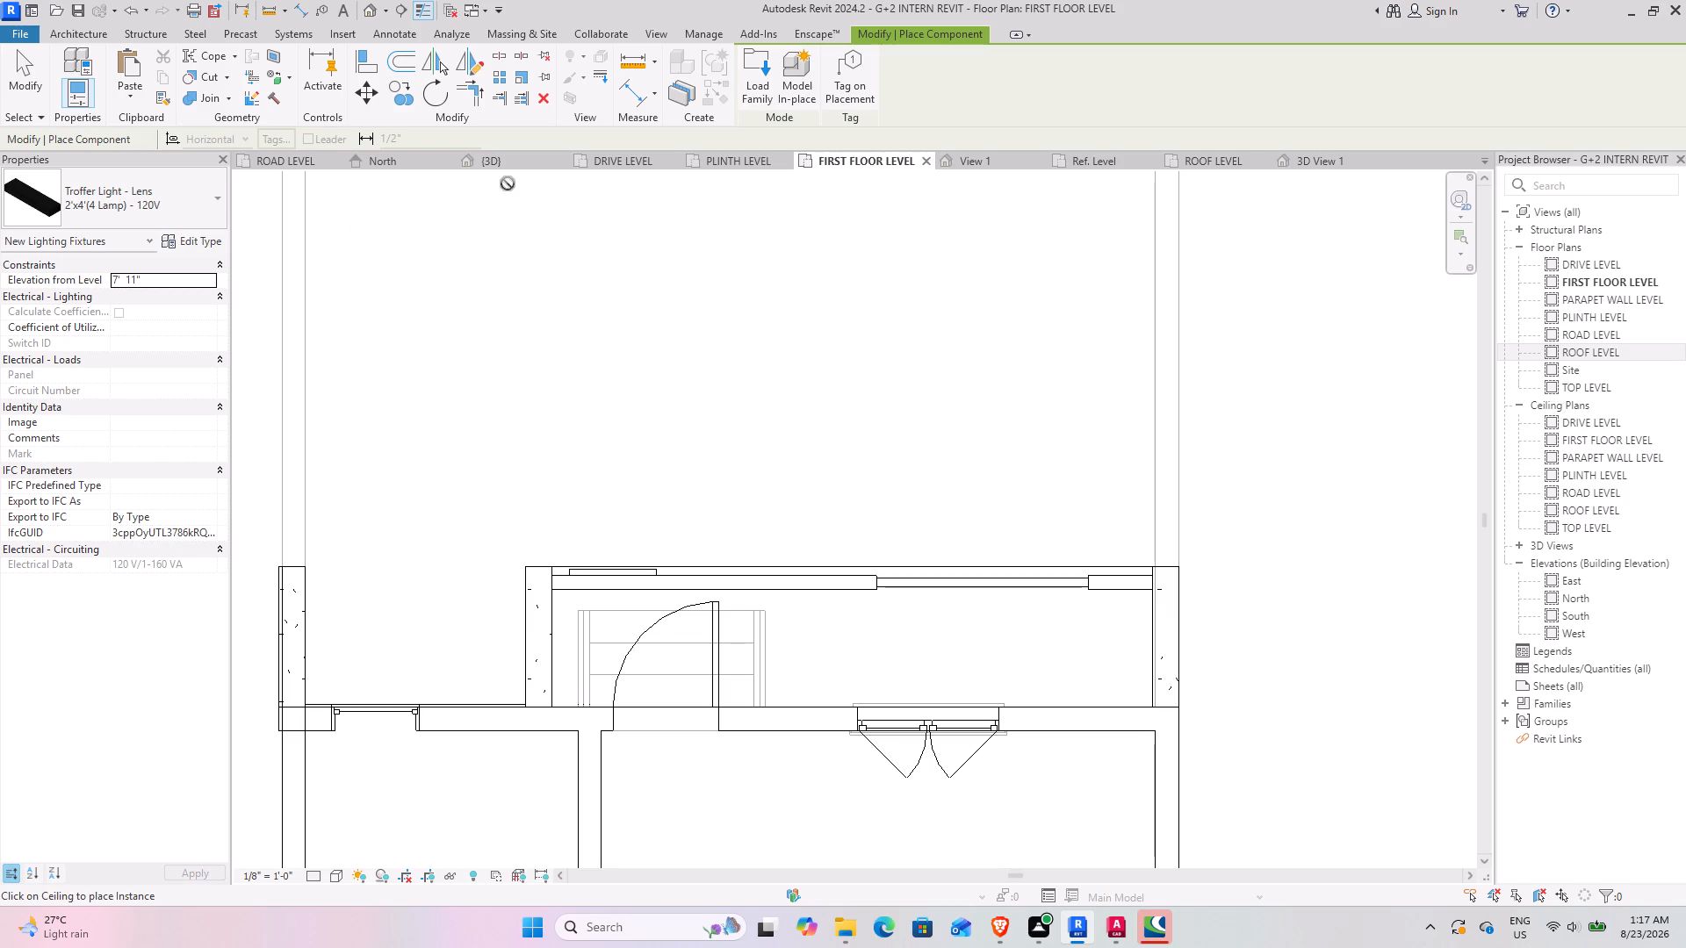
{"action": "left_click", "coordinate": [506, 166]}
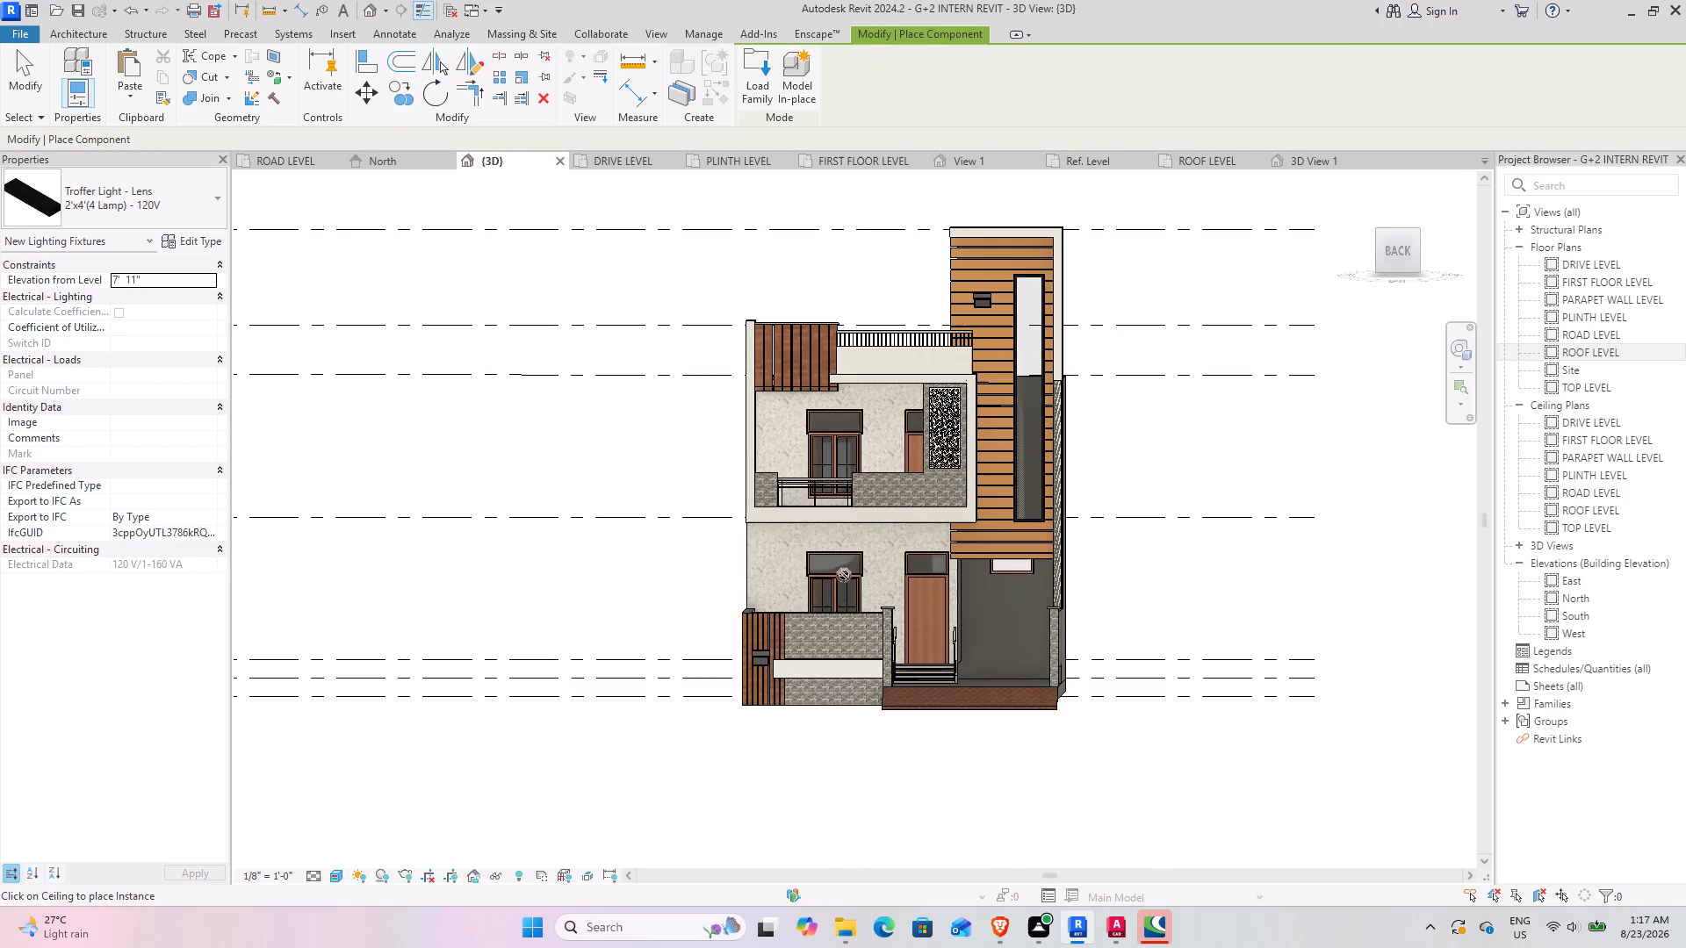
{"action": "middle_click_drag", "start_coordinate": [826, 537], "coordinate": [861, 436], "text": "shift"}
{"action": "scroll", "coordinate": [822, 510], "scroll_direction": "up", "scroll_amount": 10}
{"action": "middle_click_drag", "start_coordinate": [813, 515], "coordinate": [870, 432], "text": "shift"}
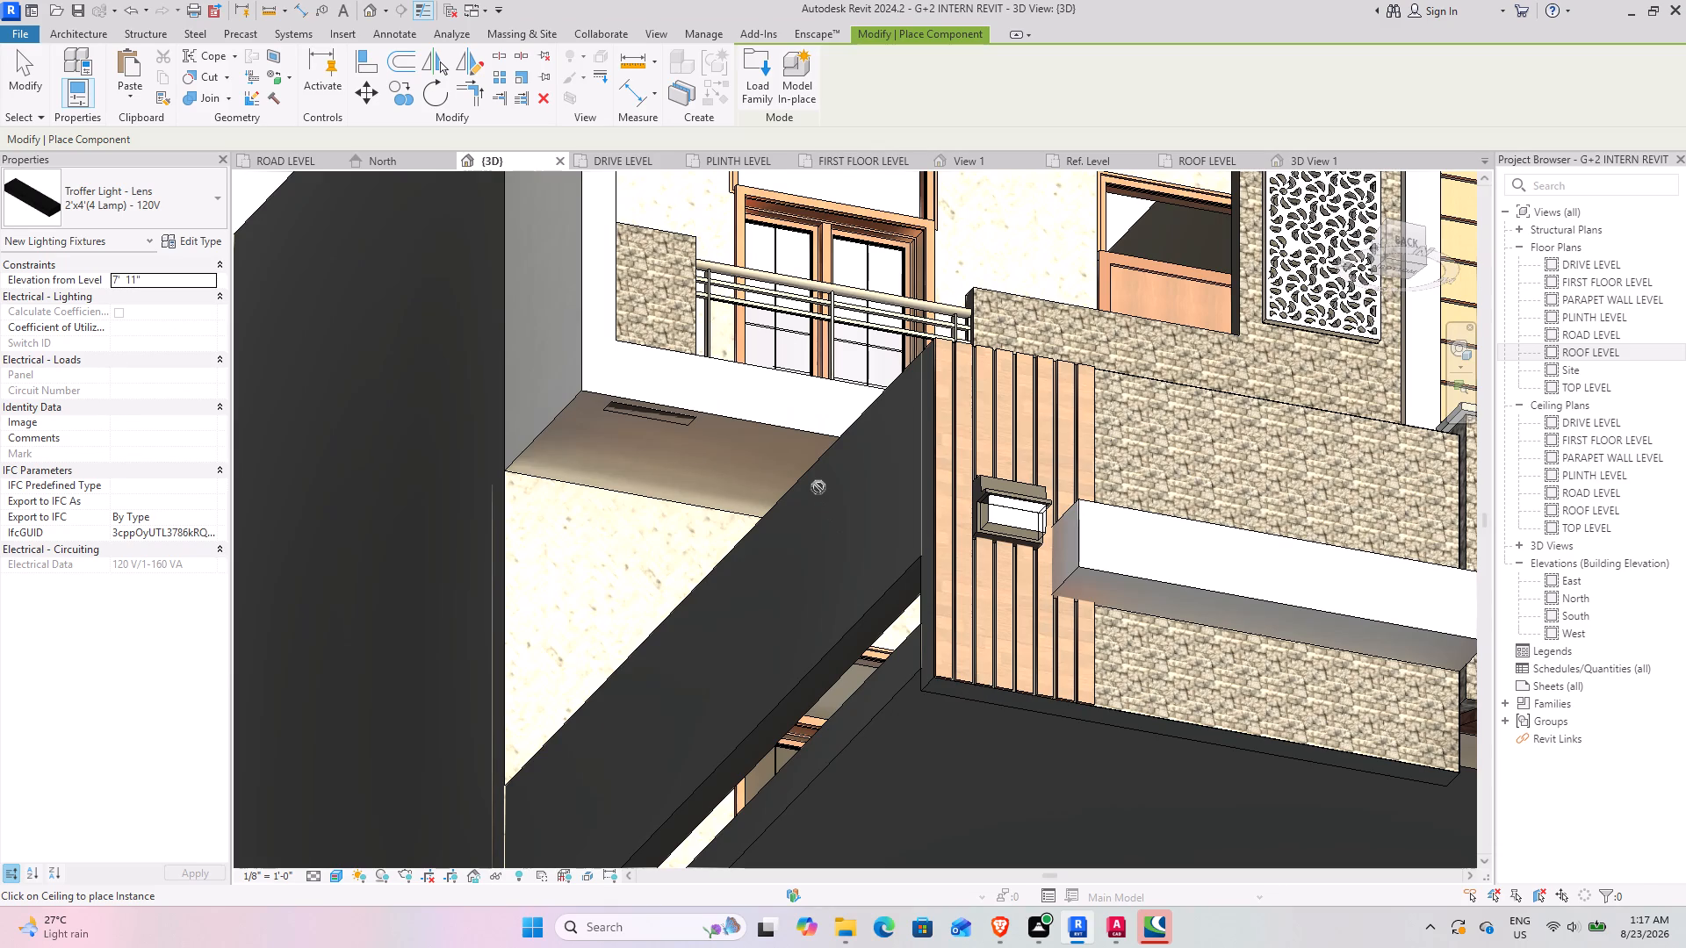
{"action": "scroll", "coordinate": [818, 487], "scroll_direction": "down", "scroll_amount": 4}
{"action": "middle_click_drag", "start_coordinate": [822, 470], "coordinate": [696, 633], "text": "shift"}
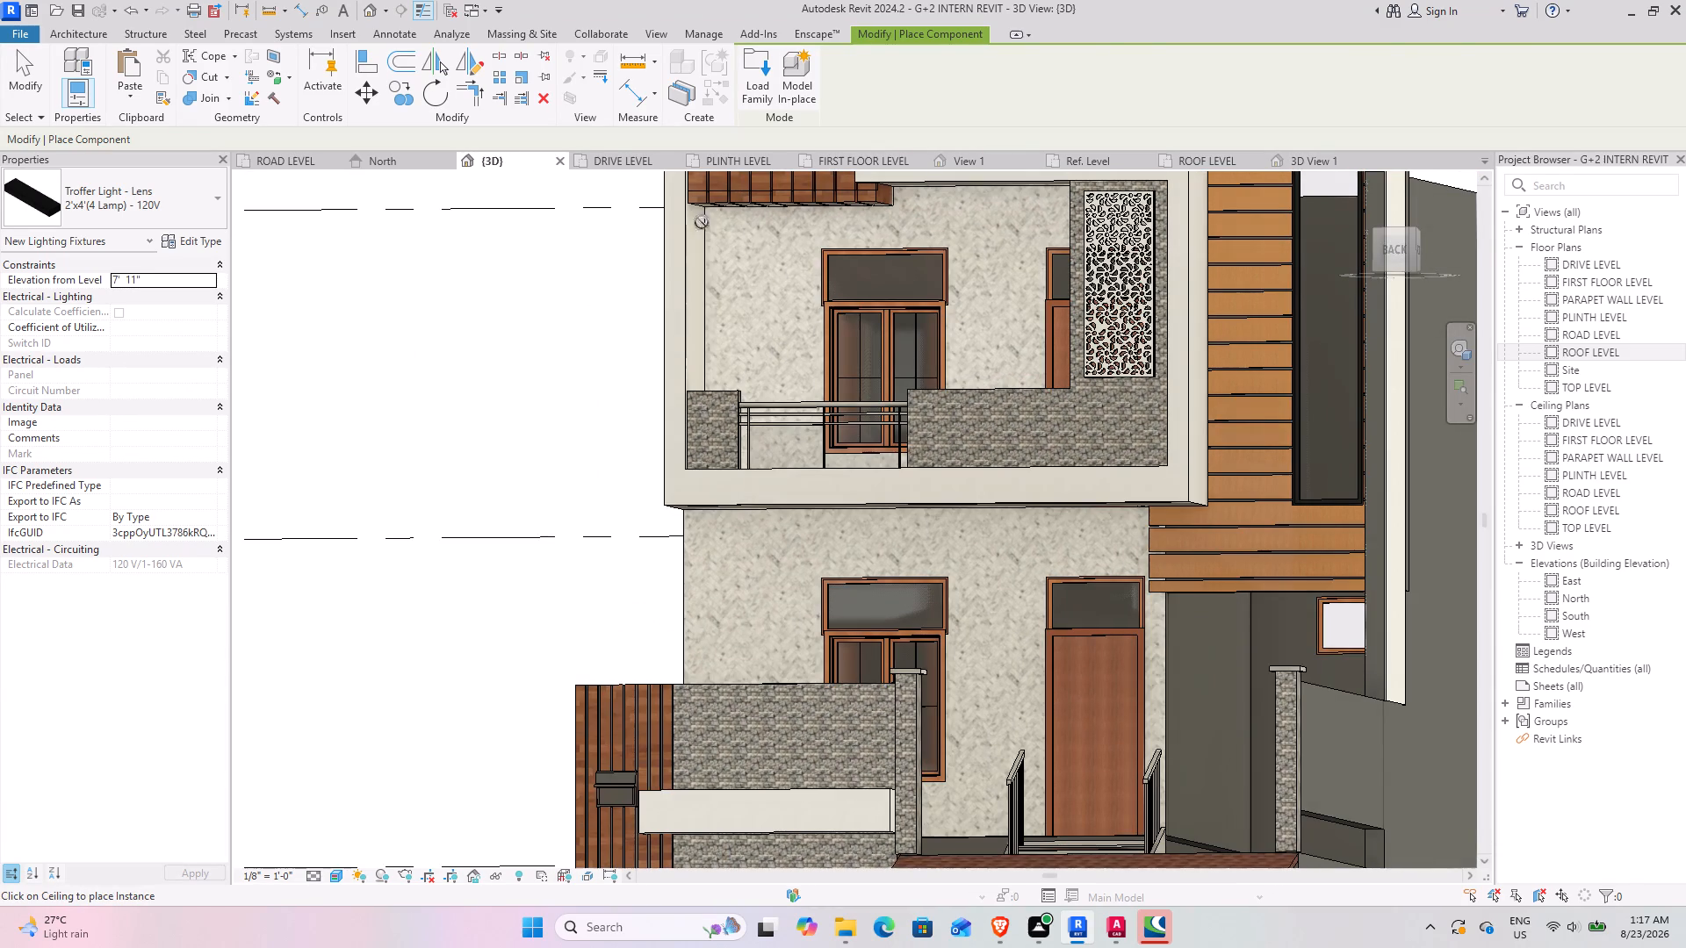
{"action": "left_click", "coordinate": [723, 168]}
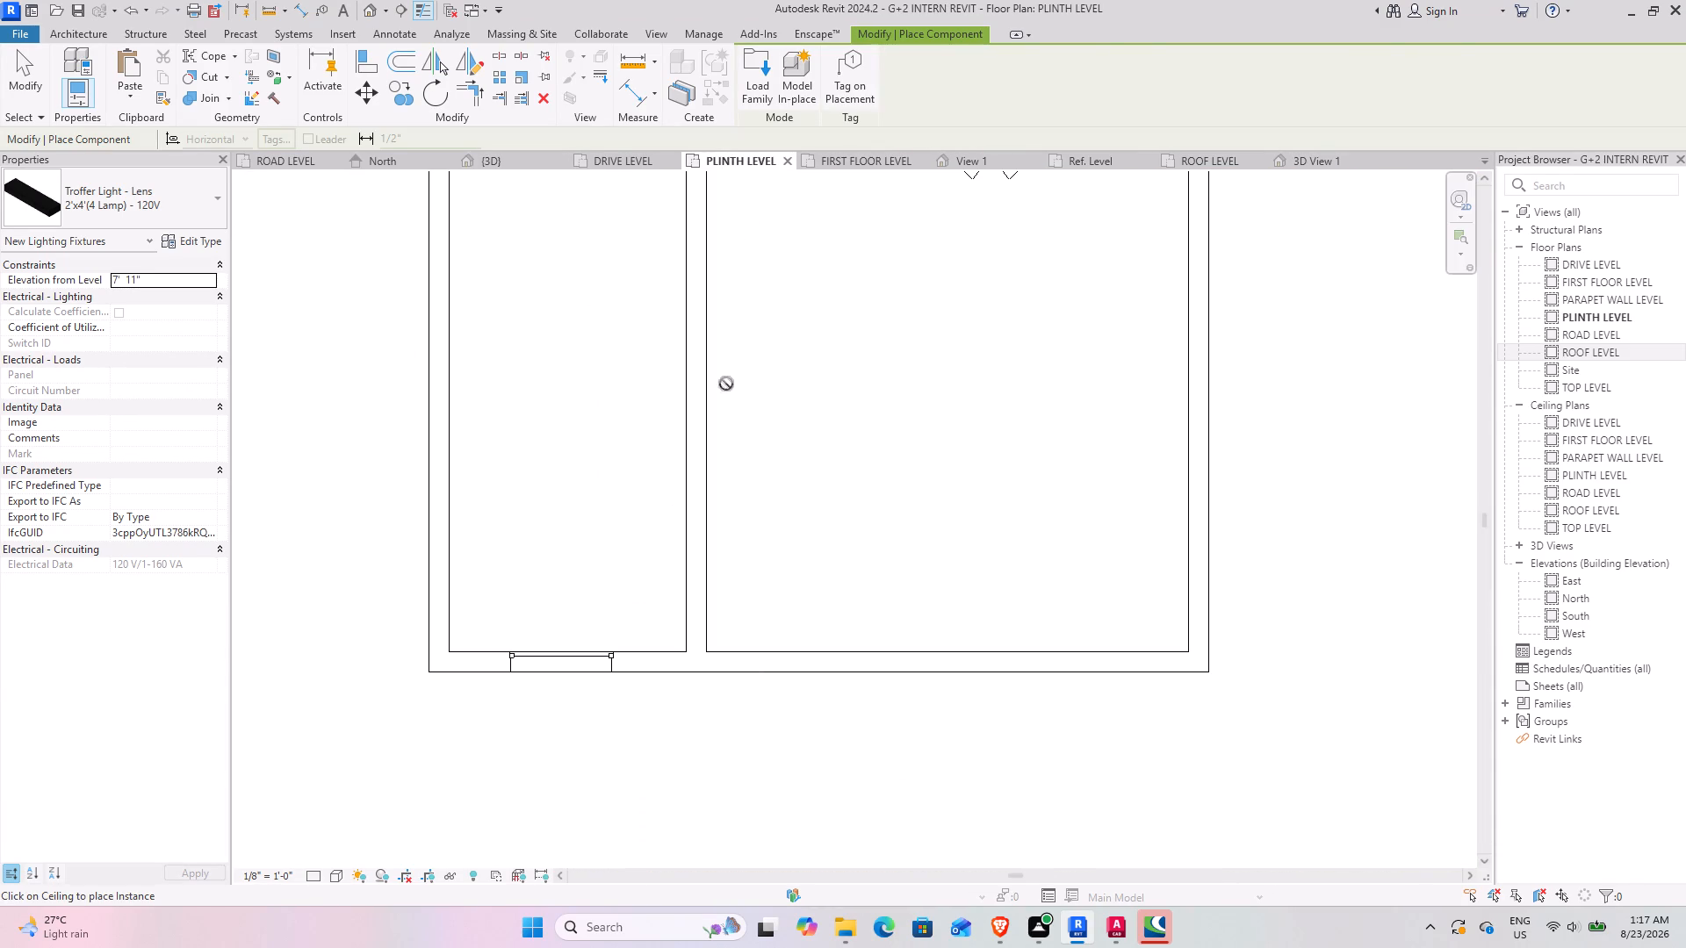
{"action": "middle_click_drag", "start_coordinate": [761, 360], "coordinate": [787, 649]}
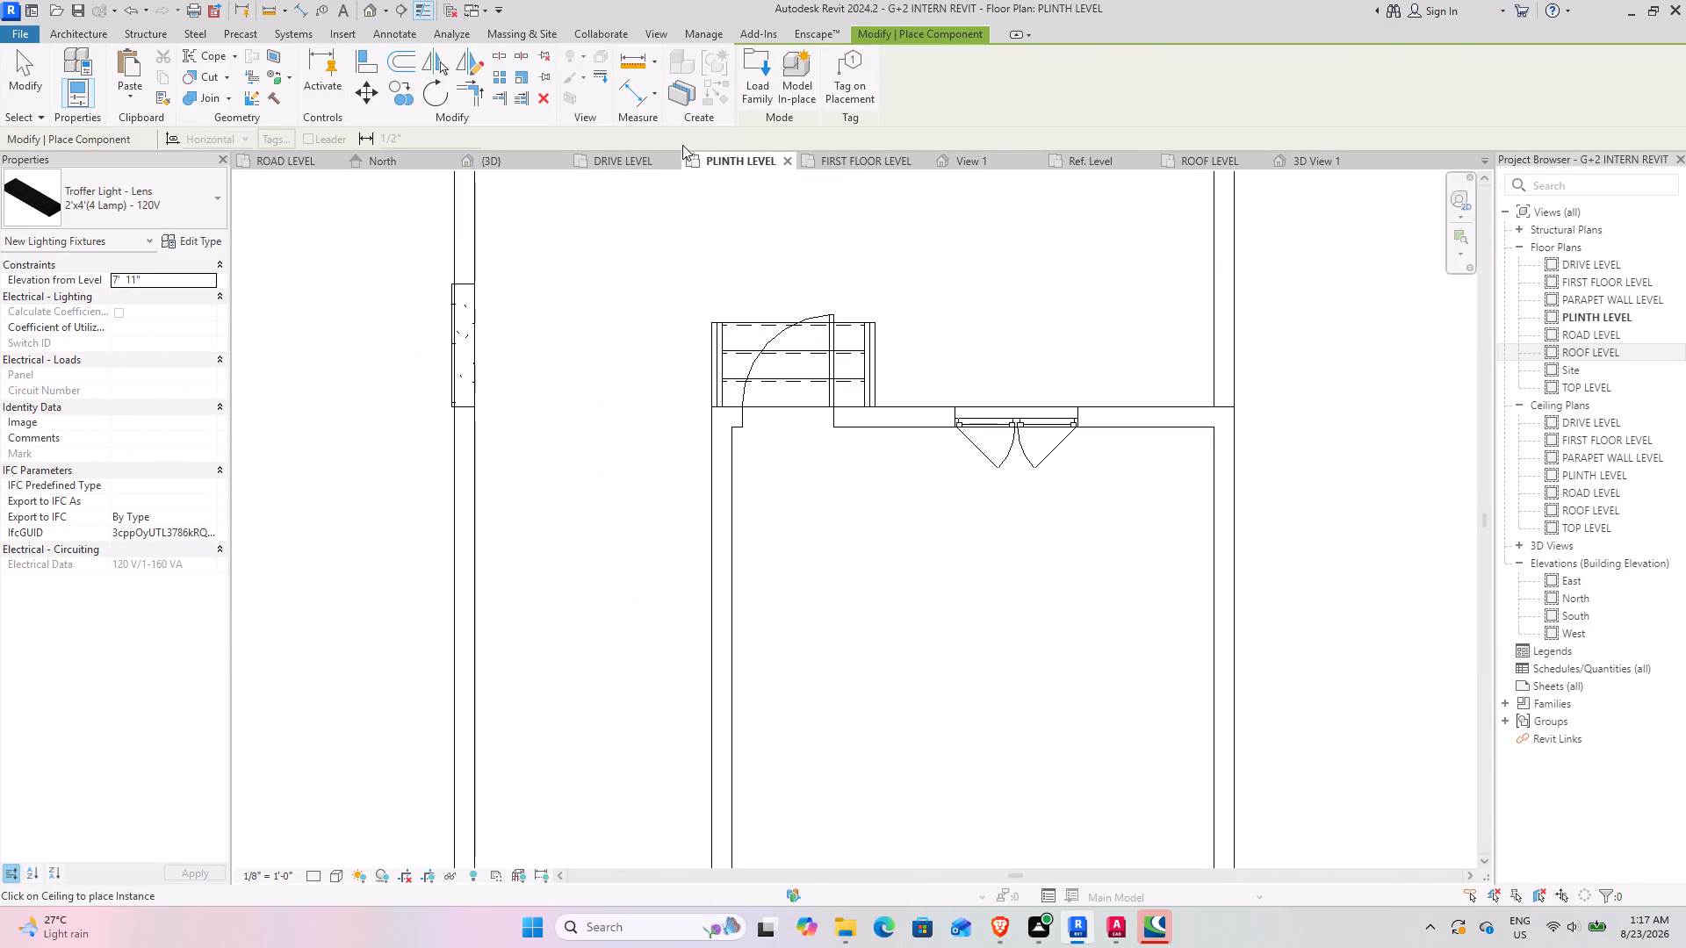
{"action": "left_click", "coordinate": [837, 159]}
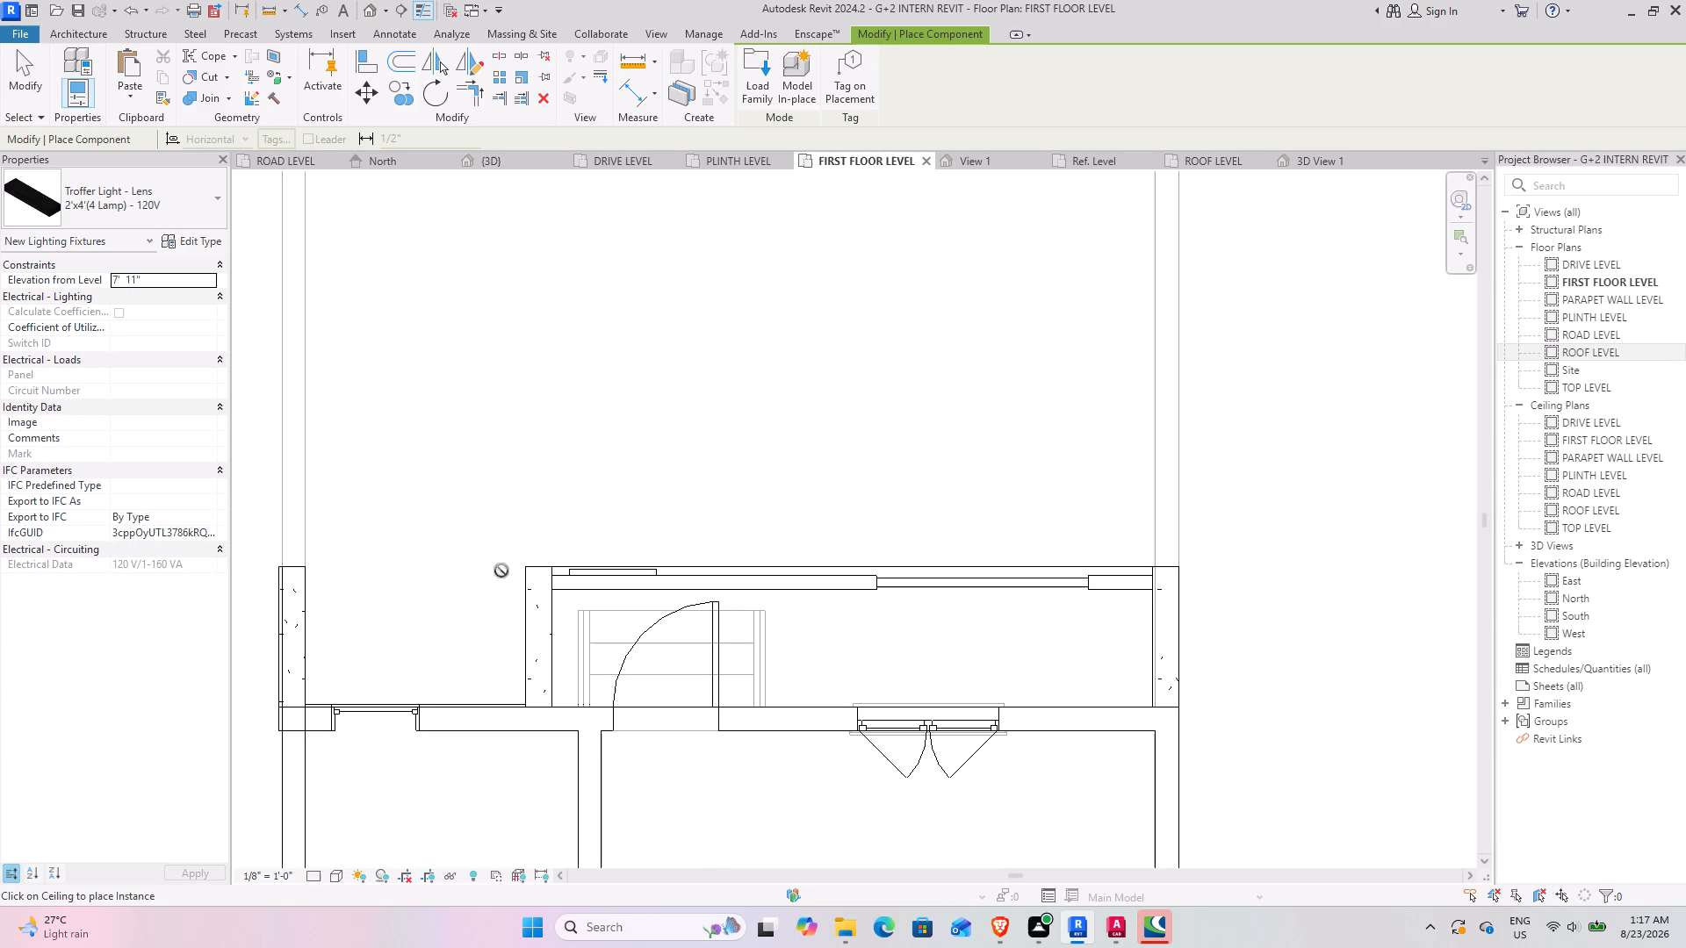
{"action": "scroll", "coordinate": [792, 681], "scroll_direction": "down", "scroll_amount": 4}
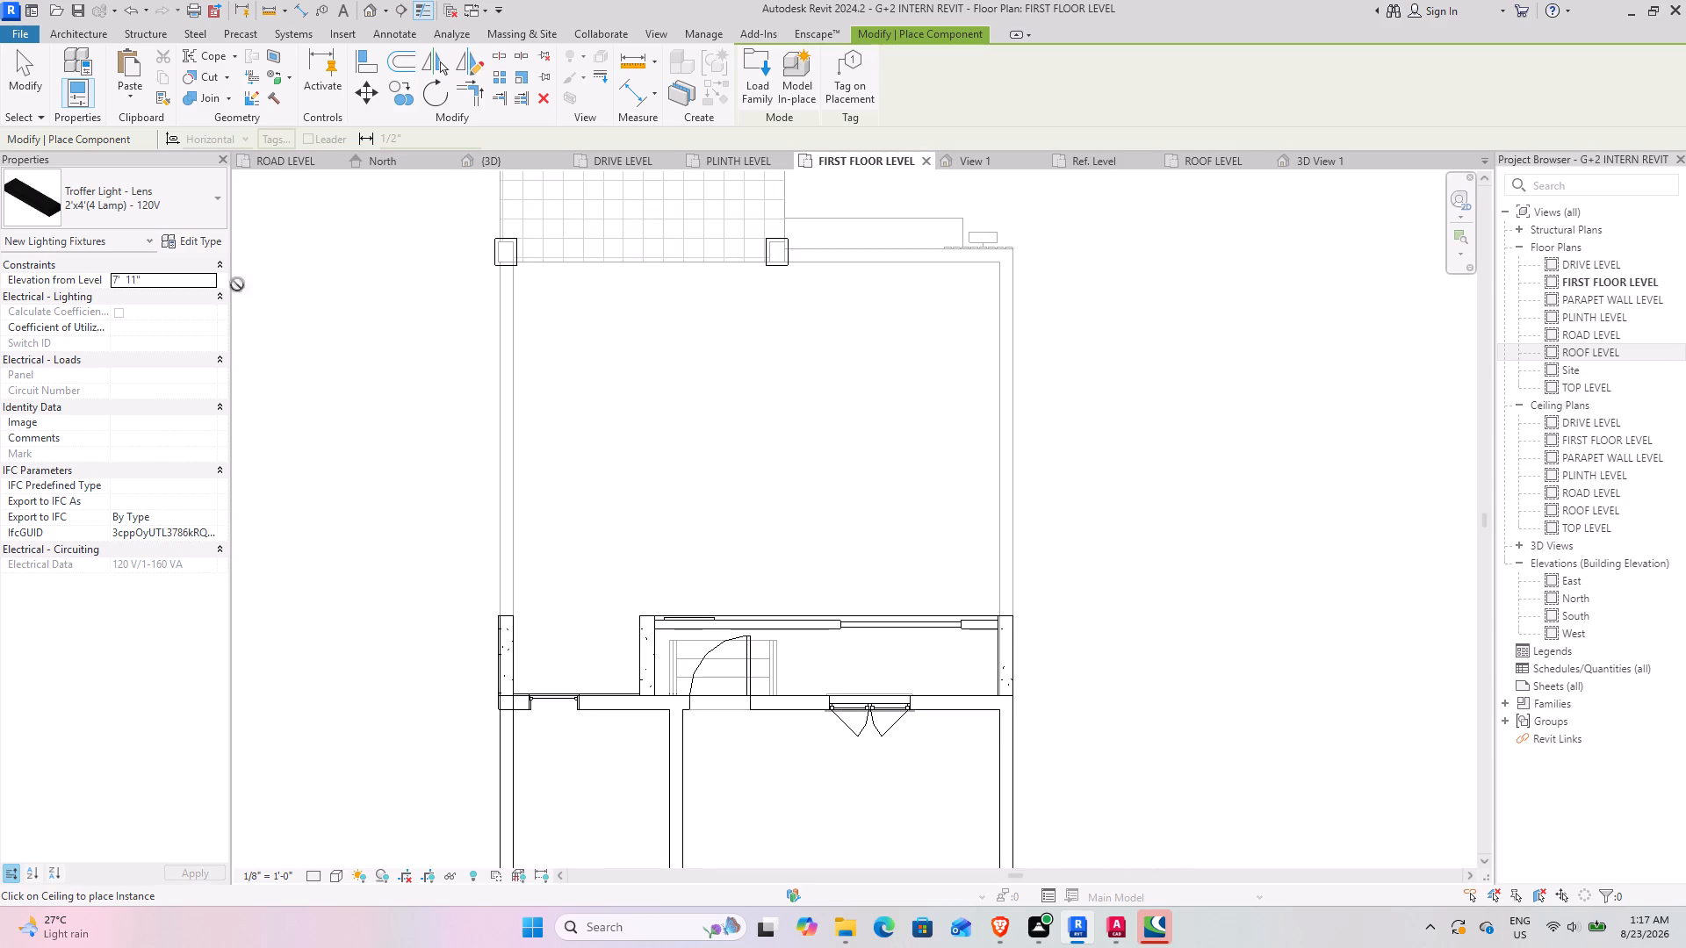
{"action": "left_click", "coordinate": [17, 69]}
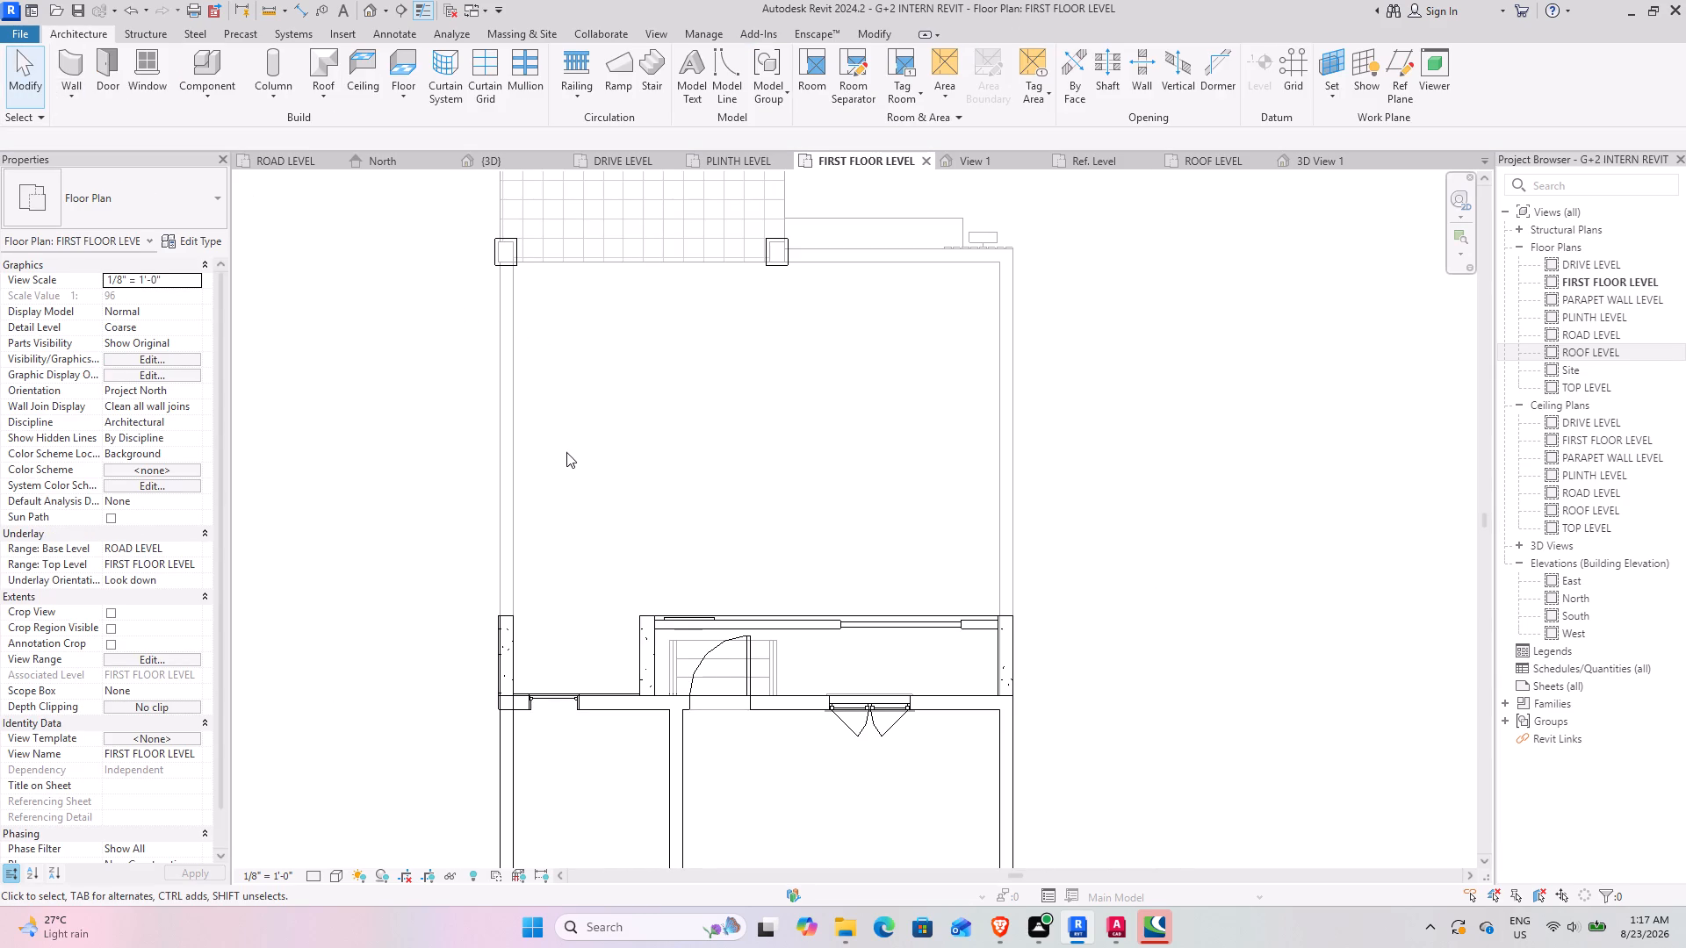
In the 3D view, stretch the base of the driveway-side boundary wall down to close the gap beneath it.
{"action": "middle_click_drag", "start_coordinate": [566, 452], "coordinate": [702, 456], "text": "shift"}
{"action": "left_click", "coordinate": [518, 162]}
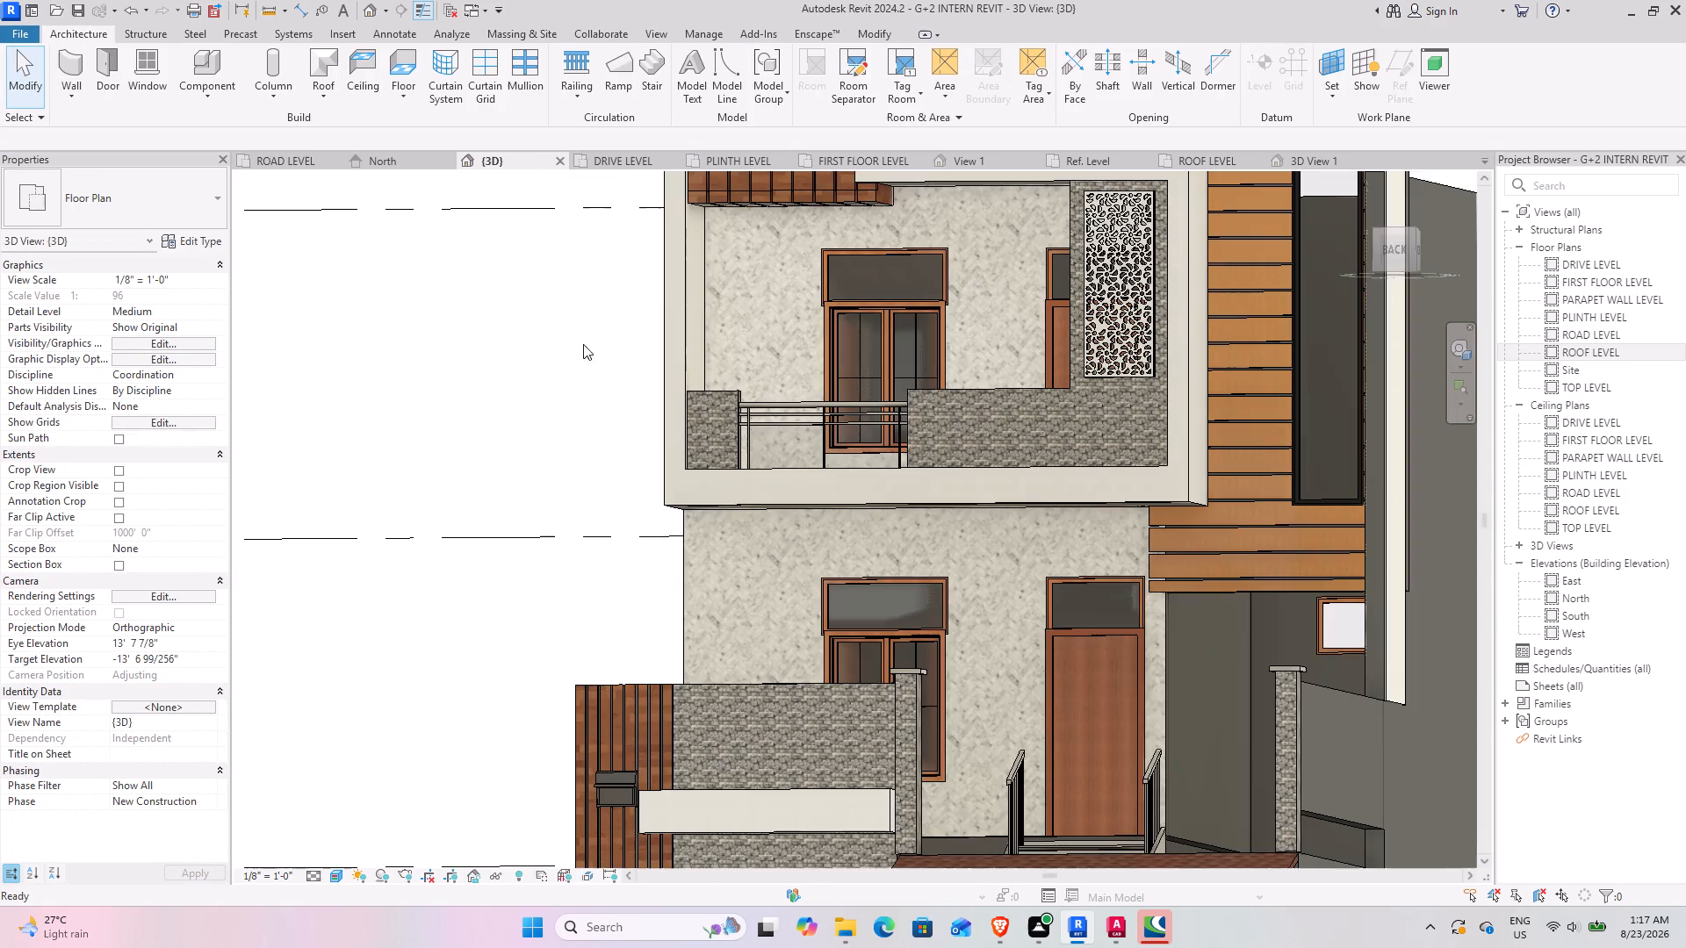
{"action": "middle_click_drag", "start_coordinate": [700, 580], "coordinate": [724, 609], "text": "shift"}
{"action": "middle_click_drag", "start_coordinate": [760, 600], "coordinate": [727, 417]}
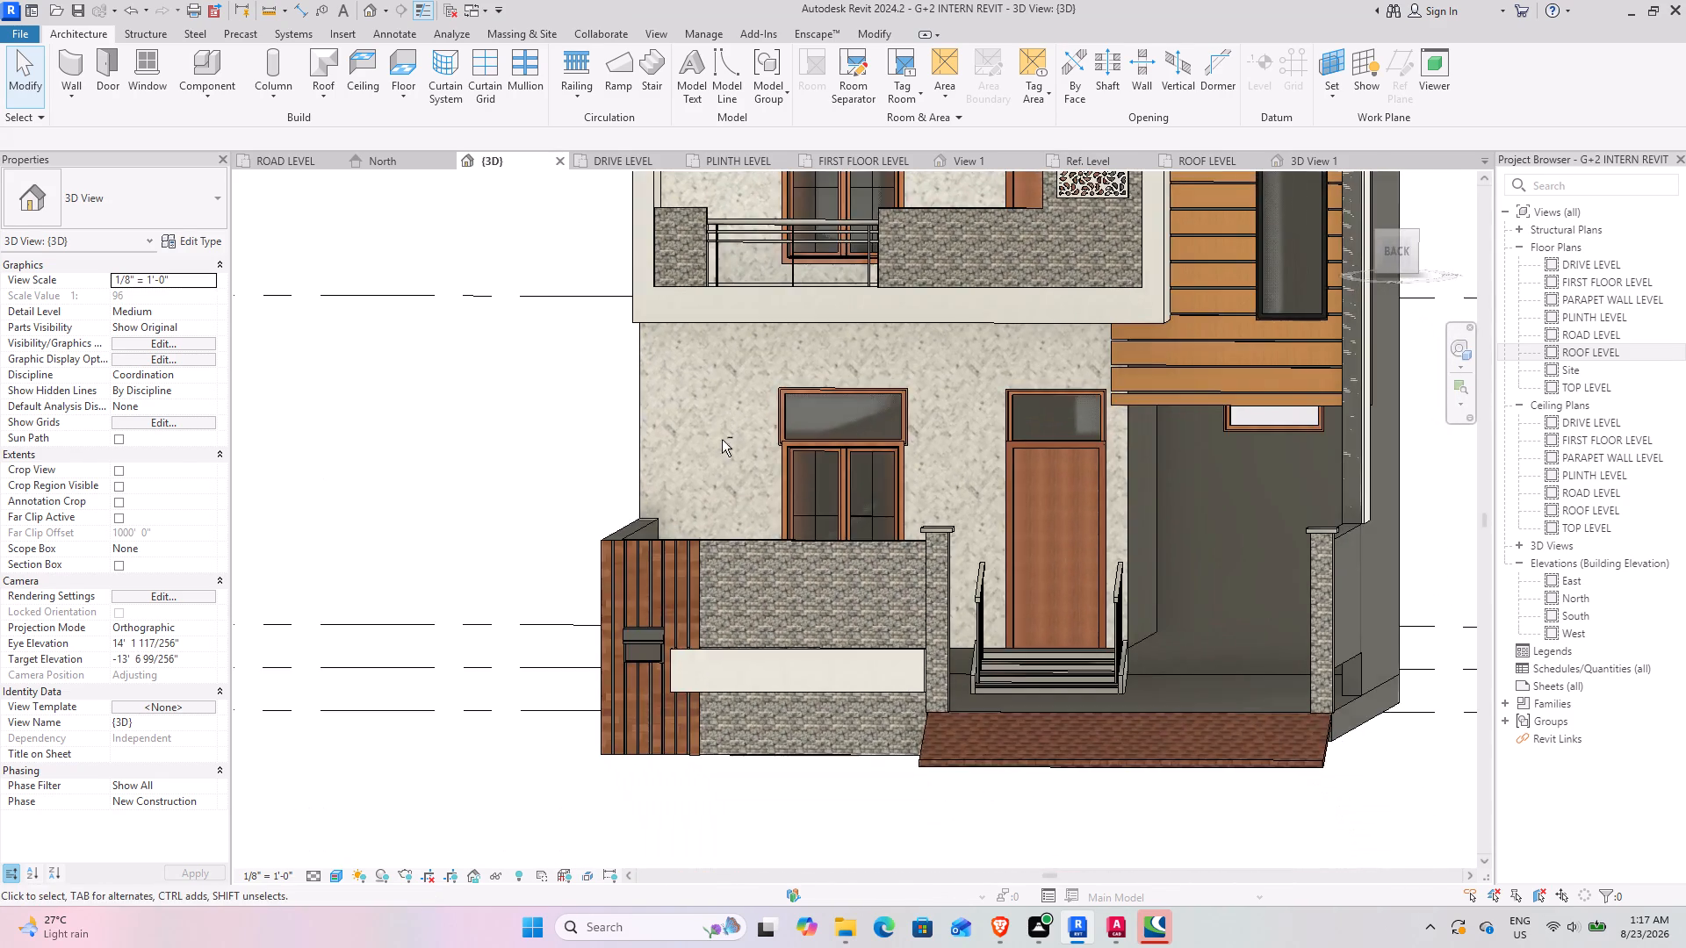
{"action": "middle_click_drag", "start_coordinate": [724, 440], "coordinate": [837, 482], "text": "shift"}
{"action": "middle_click_drag", "start_coordinate": [970, 542], "coordinate": [540, 505]}
{"action": "left_click", "coordinate": [1005, 485]}
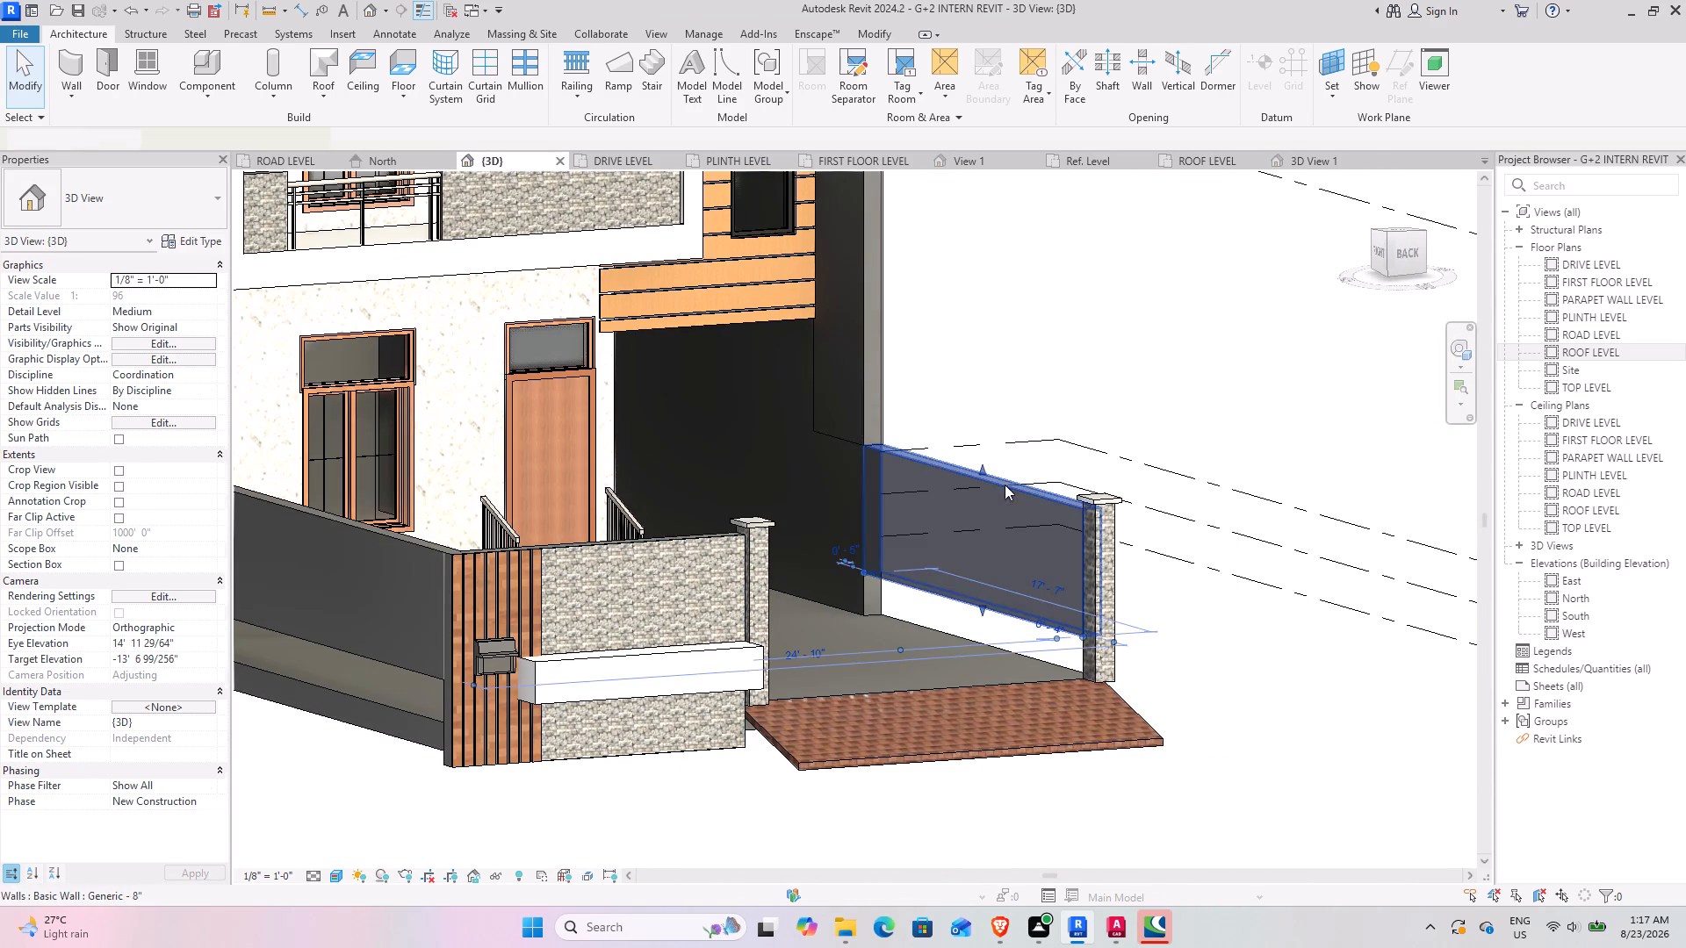
{"action": "left_click_drag", "start_coordinate": [981, 612], "coordinate": [983, 625]}
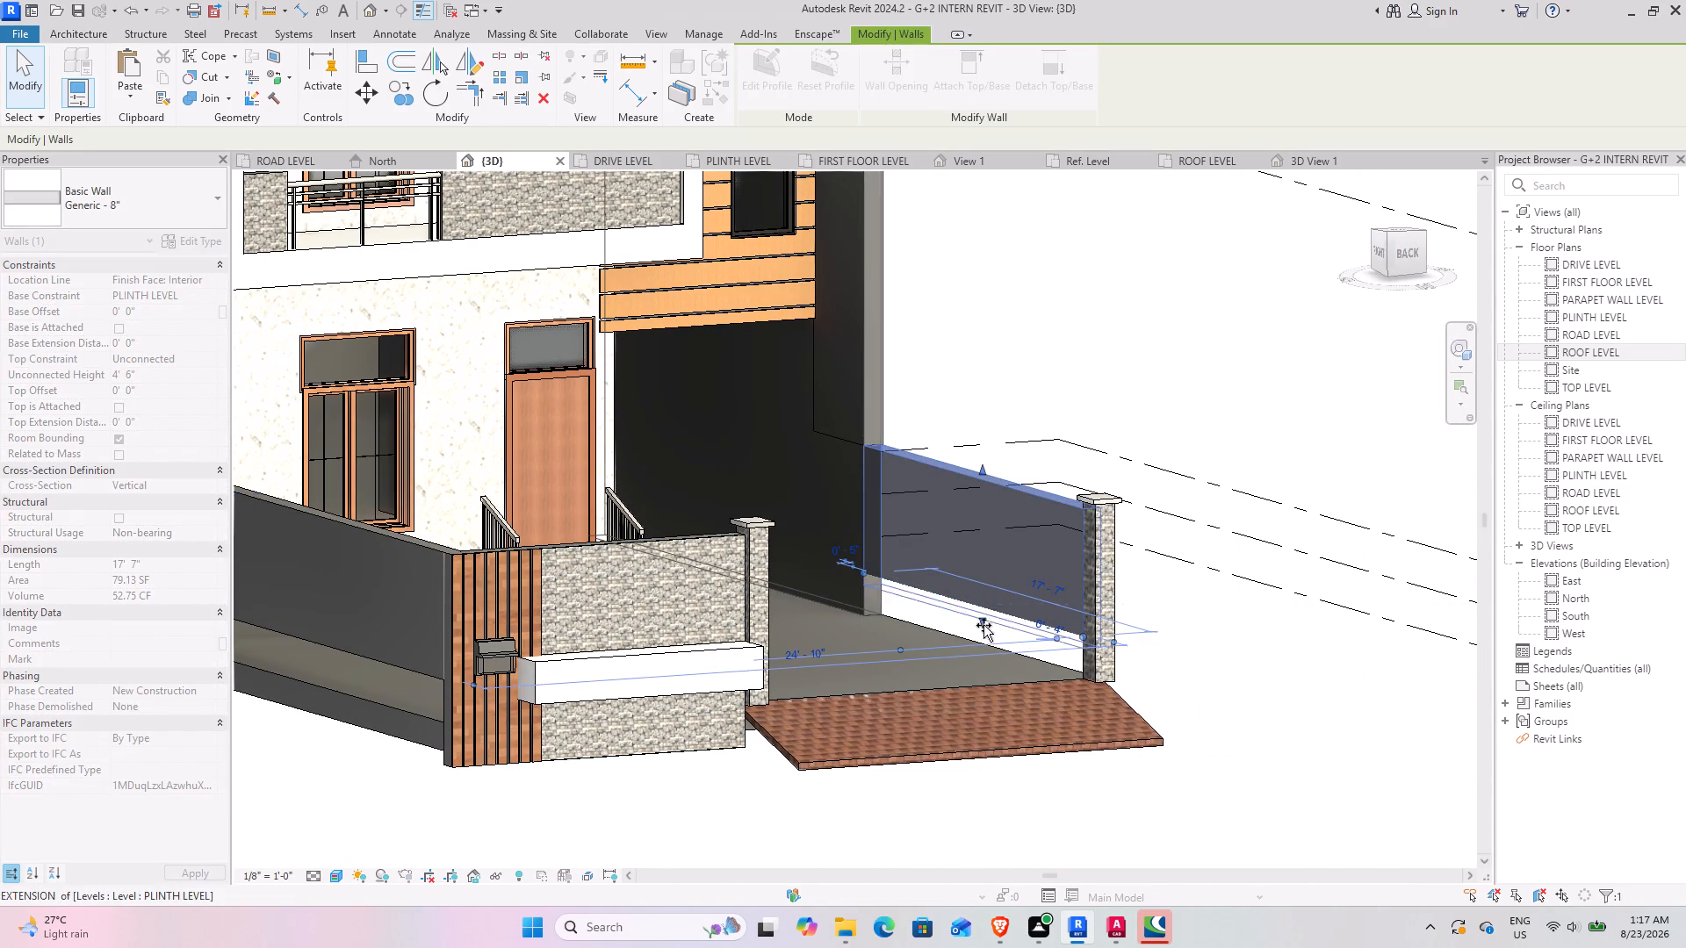
{"action": "left_click_drag", "start_coordinate": [983, 625], "coordinate": [983, 653]}
{"action": "left_click", "coordinate": [1233, 807]}
Examine the extended boundary wall and the front entrance area from several angles.
{"action": "middle_click_drag", "start_coordinate": [1151, 777], "coordinate": [905, 738], "text": "shift"}
{"action": "middle_click_drag", "start_coordinate": [895, 736], "coordinate": [1149, 686]}
{"action": "middle_click_drag", "start_coordinate": [872, 701], "coordinate": [938, 757], "text": "shift"}
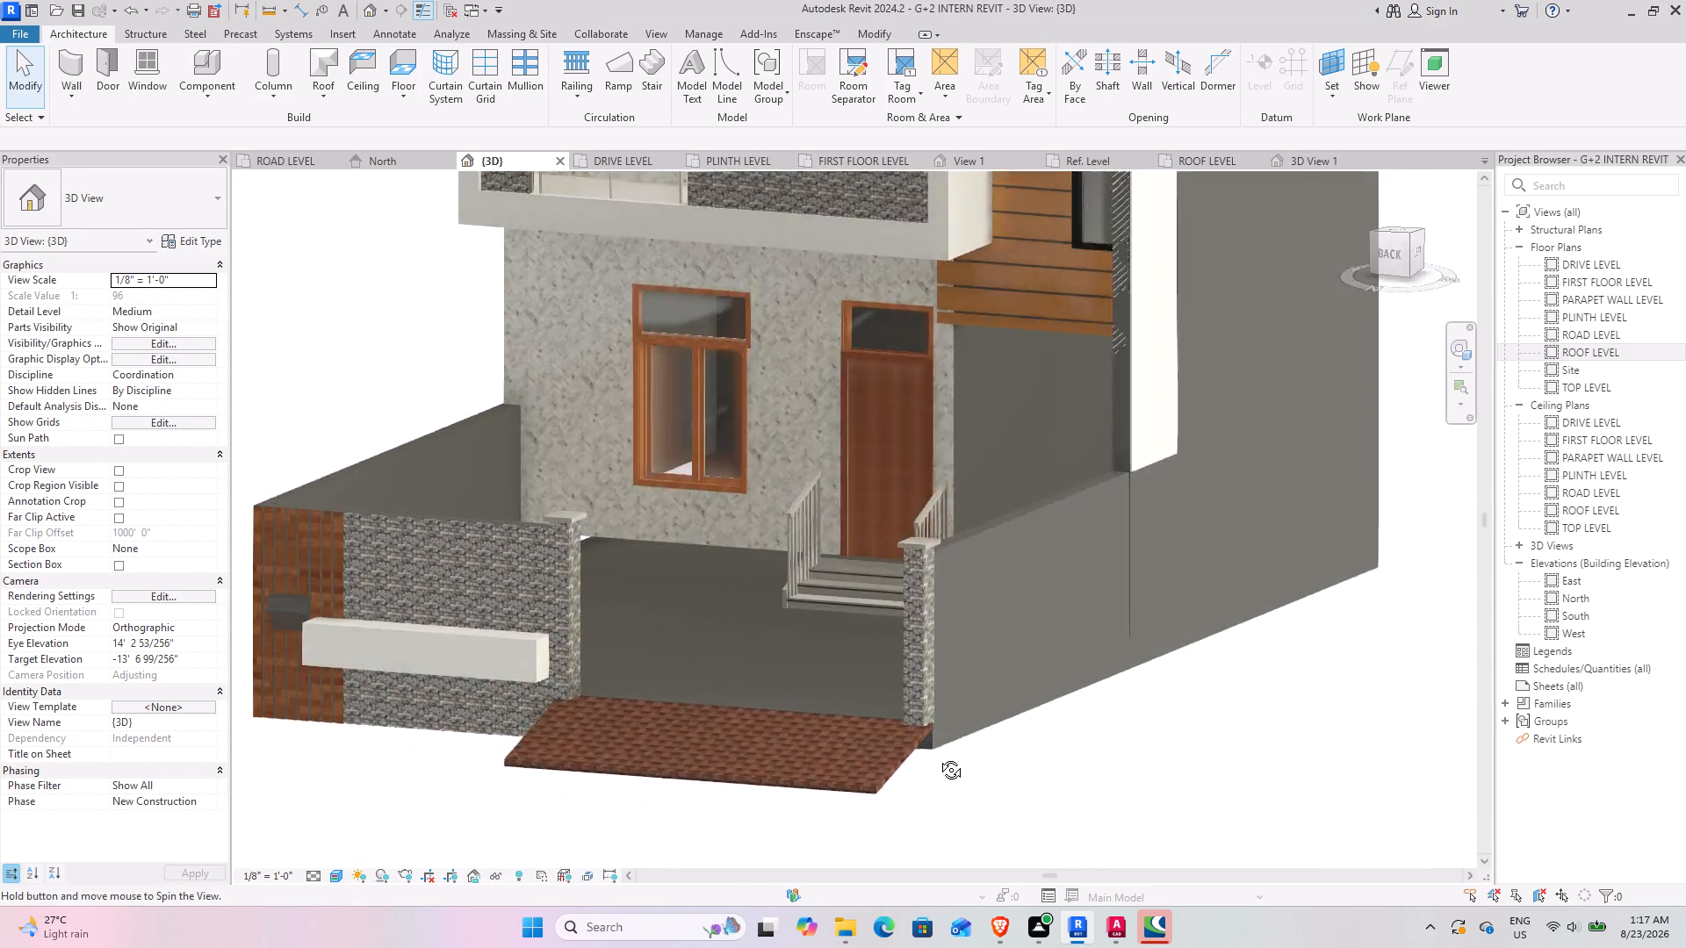
{"action": "middle_click_drag", "start_coordinate": [938, 757], "coordinate": [792, 771], "text": "shift"}
{"action": "middle_click_drag", "start_coordinate": [792, 766], "coordinate": [1021, 689]}
{"action": "middle_click_drag", "start_coordinate": [1017, 687], "coordinate": [1031, 689]}
{"action": "scroll", "coordinate": [959, 634], "scroll_direction": "down", "scroll_amount": 3}
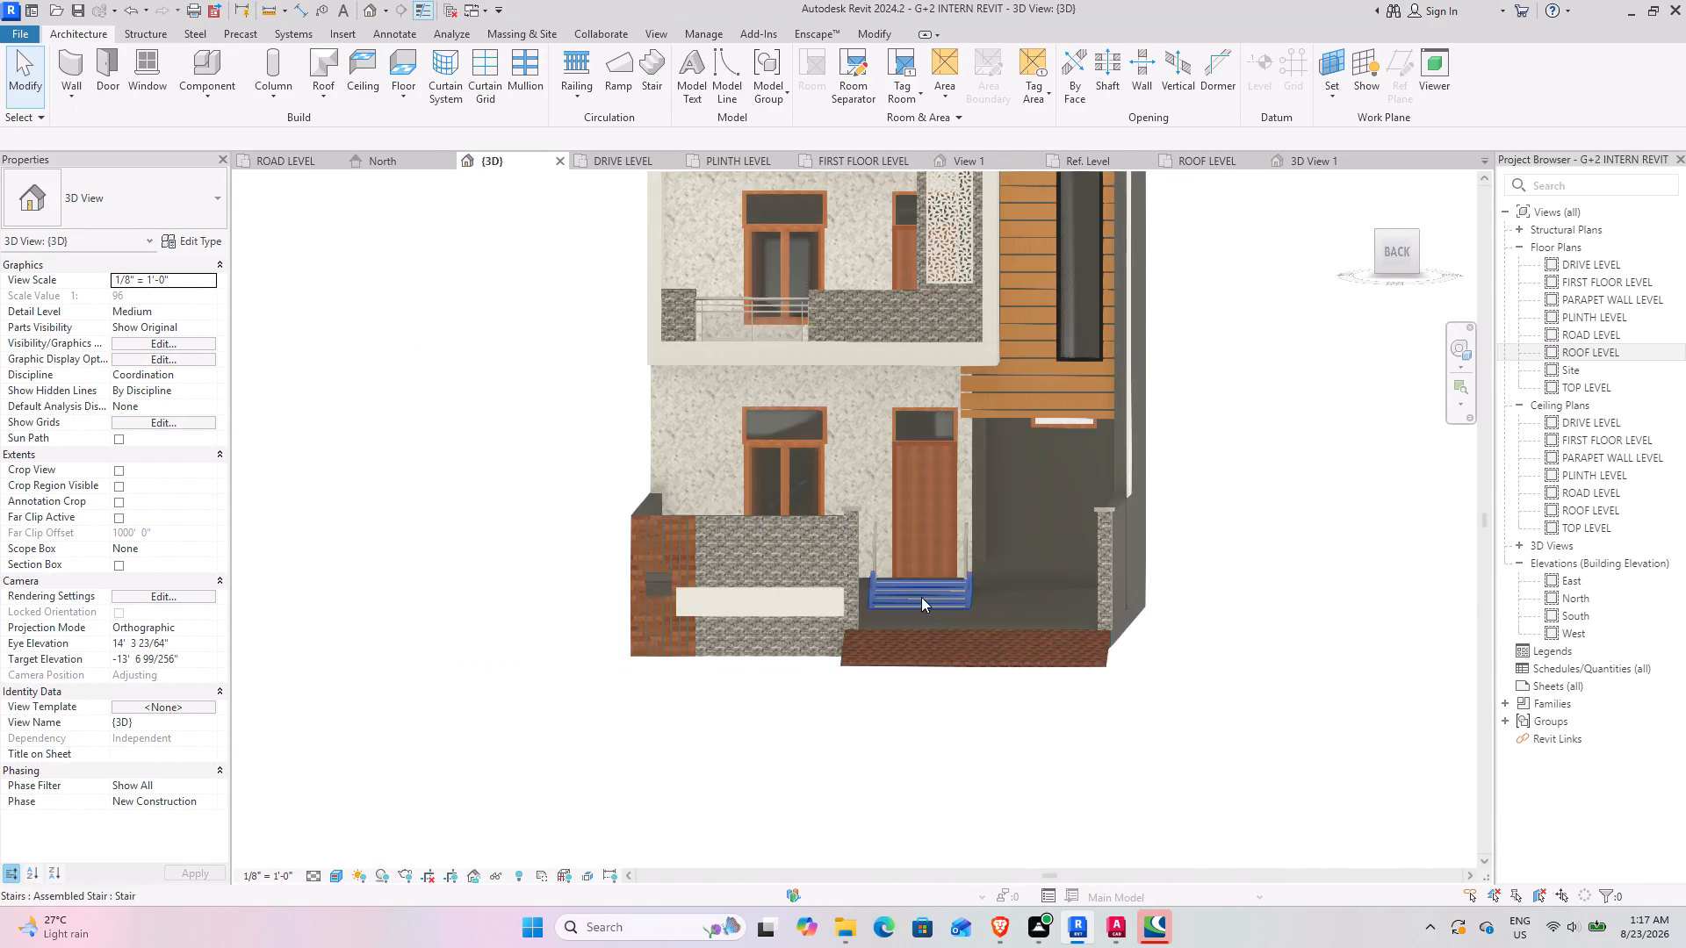
Examine the front facade and the open driveway entrance between the two stone pillars from several angles.
{"action": "middle_click_drag", "start_coordinate": [921, 597], "coordinate": [929, 586]}
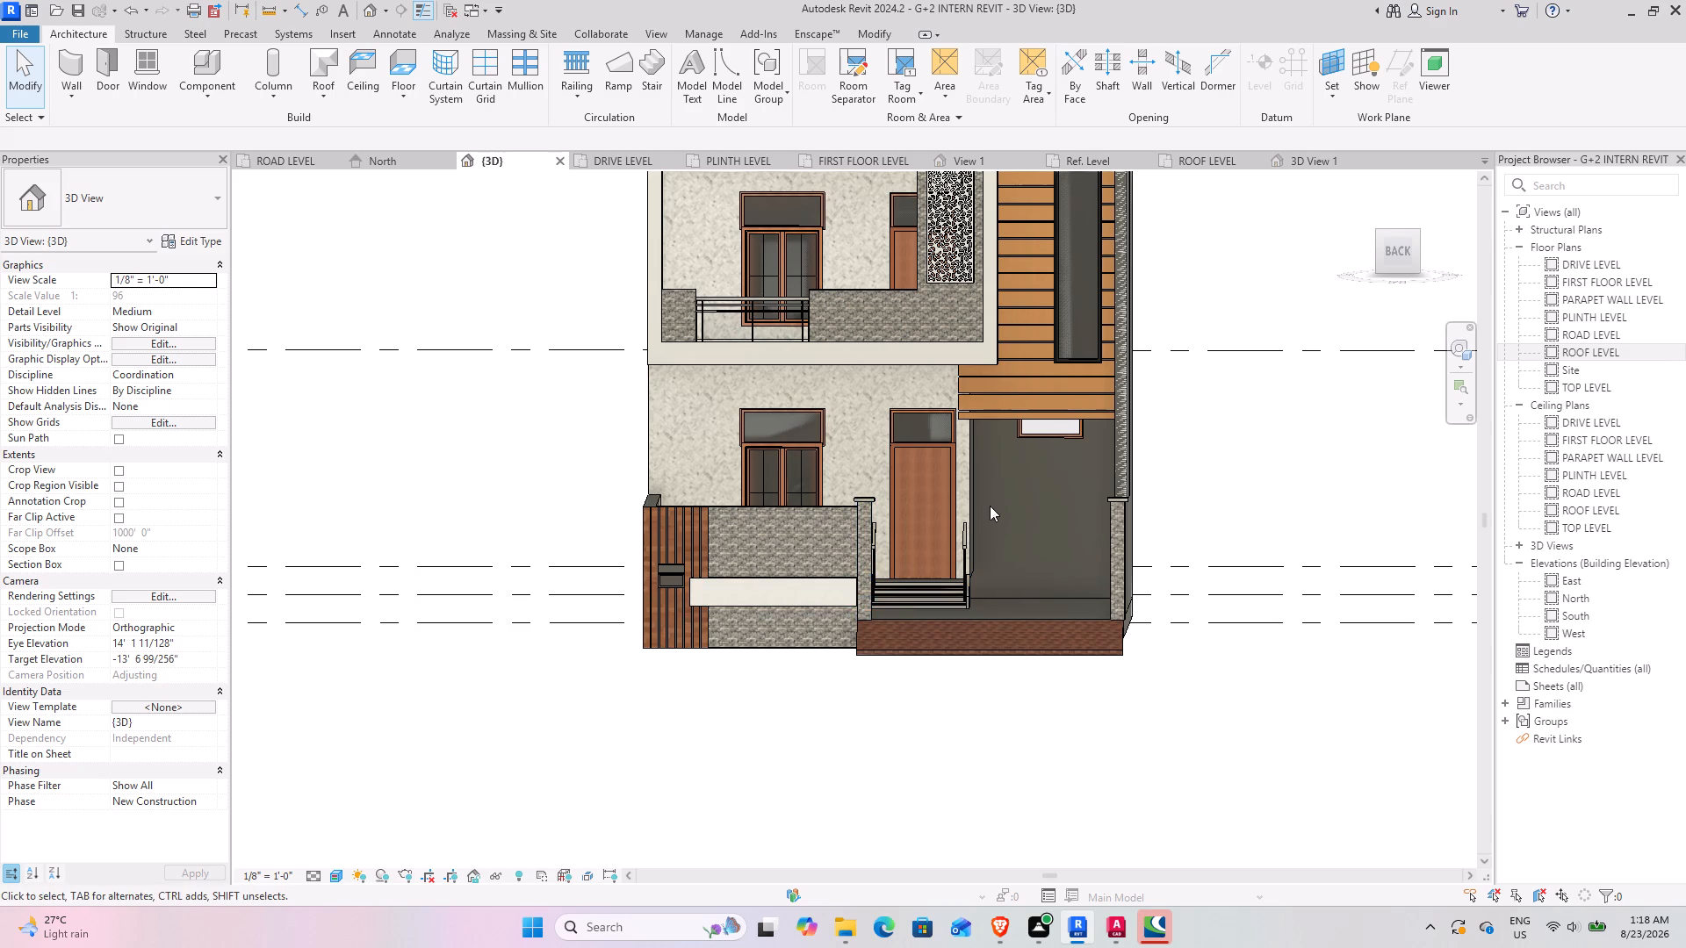
{"action": "middle_click_drag", "start_coordinate": [989, 505], "coordinate": [867, 664]}
{"action": "scroll", "coordinate": [867, 664], "scroll_direction": "down", "scroll_amount": 1}
{"action": "middle_click_drag", "start_coordinate": [761, 716], "coordinate": [768, 669]}
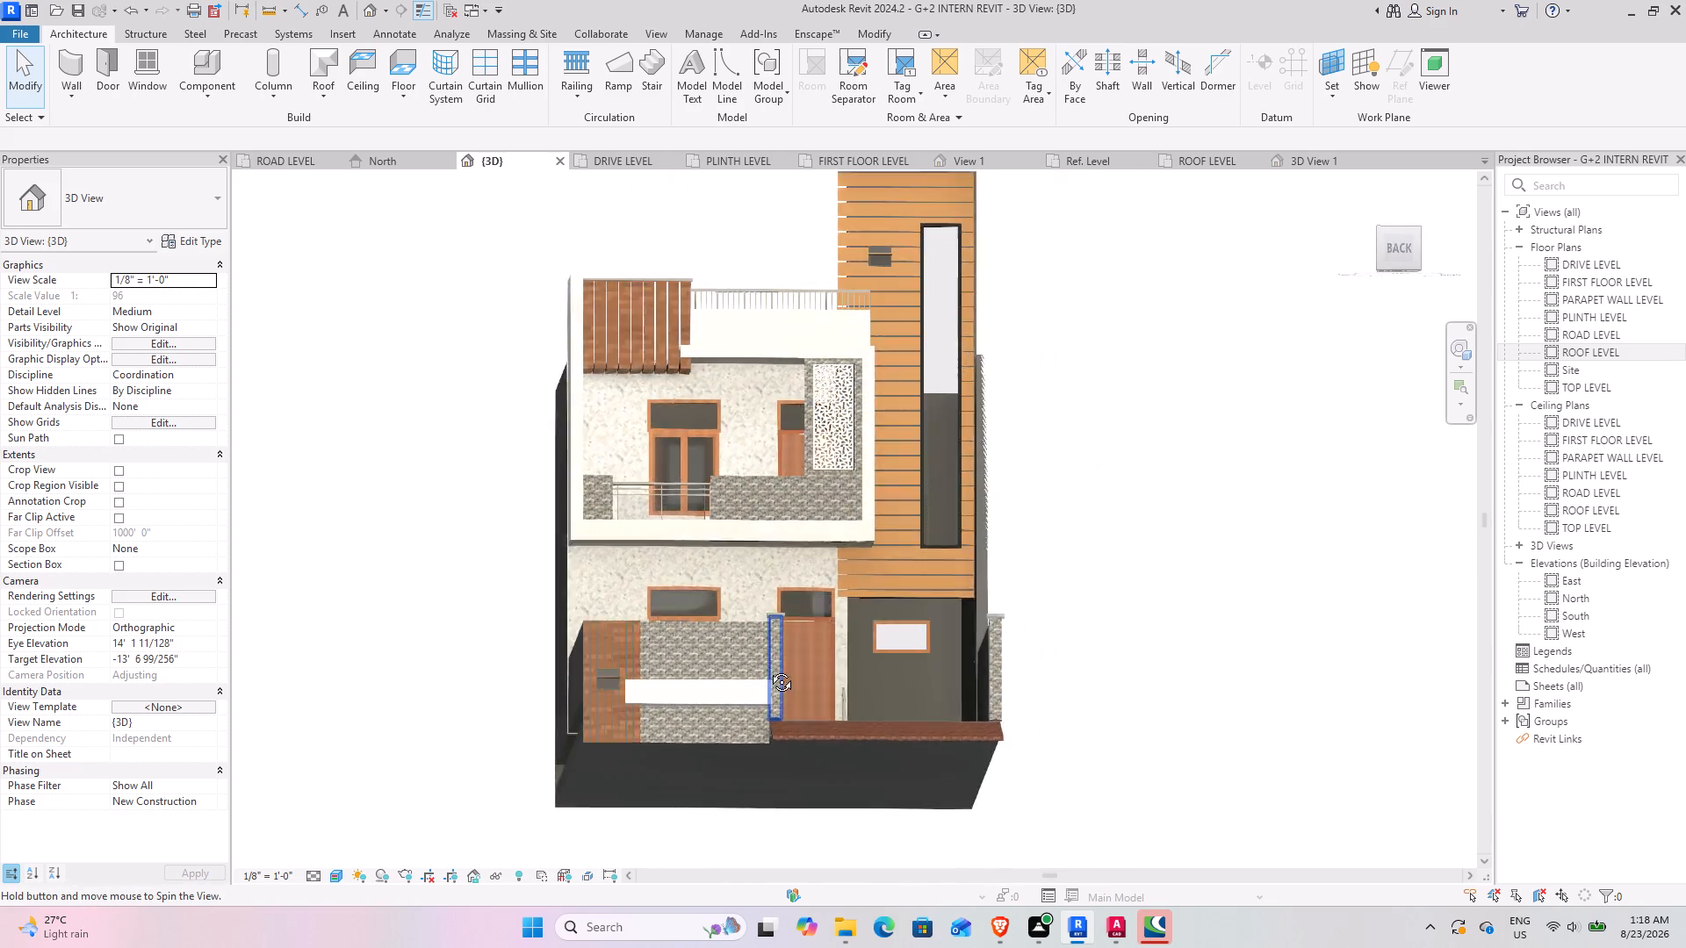
{"action": "middle_click_drag", "start_coordinate": [768, 669], "coordinate": [702, 750]}
{"action": "middle_click_drag", "start_coordinate": [702, 748], "coordinate": [755, 750], "text": "shift"}
{"action": "middle_click_drag", "start_coordinate": [748, 734], "coordinate": [767, 669]}
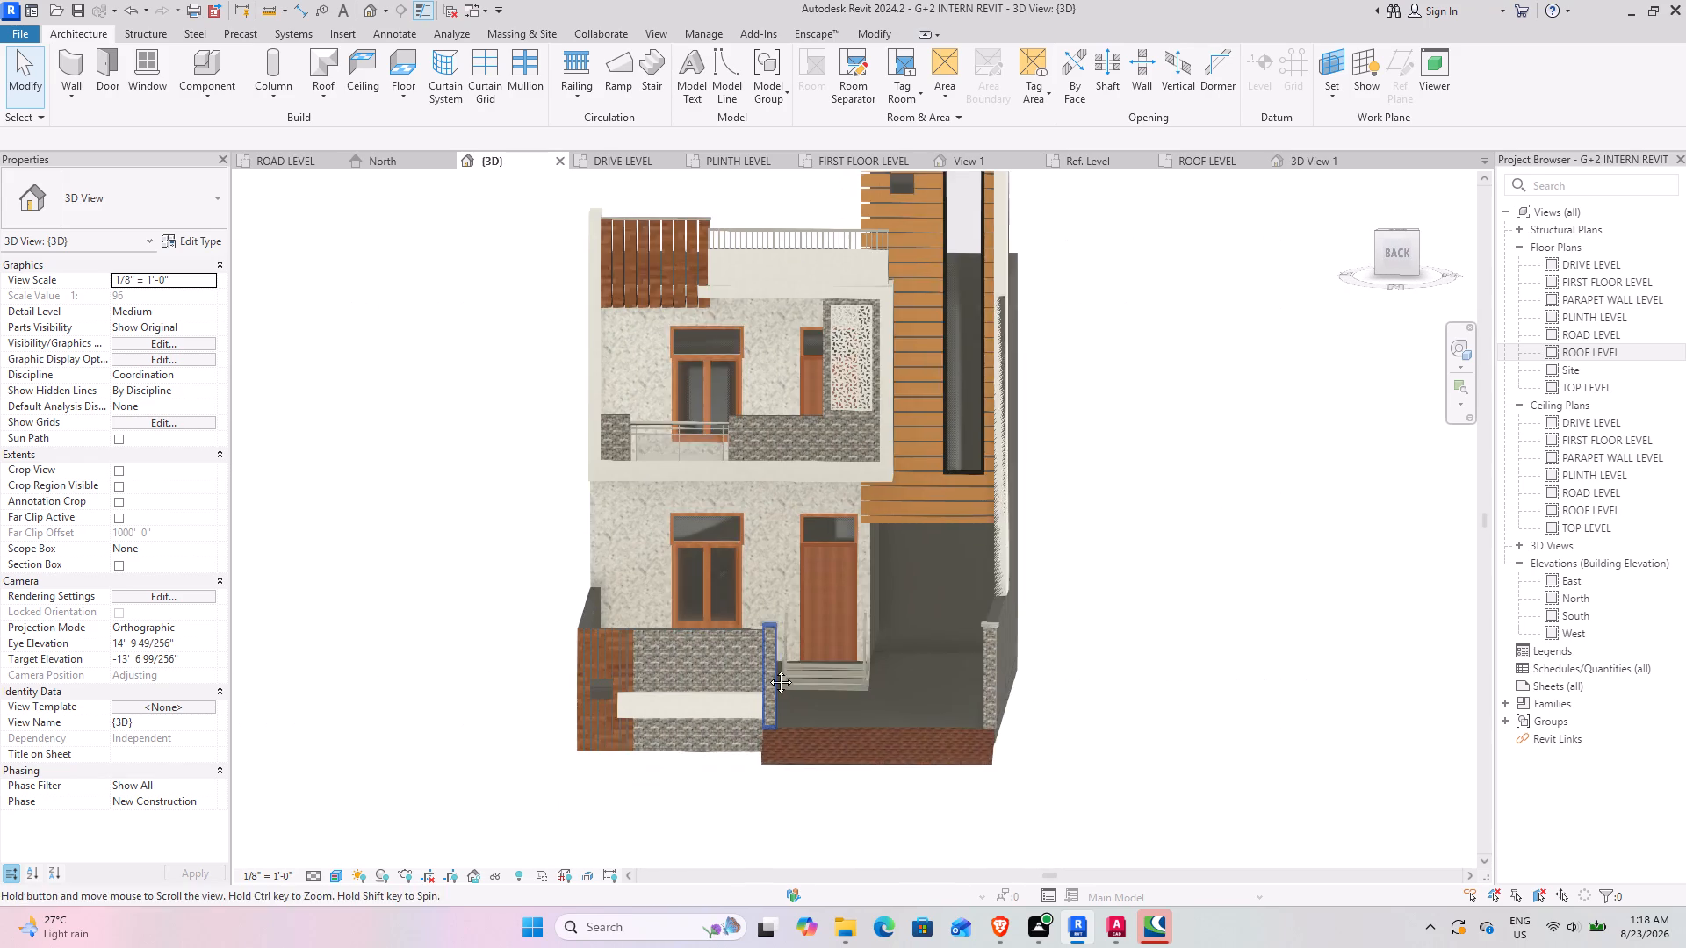
{"action": "middle_click_drag", "start_coordinate": [767, 669], "coordinate": [767, 667]}
Load the Gate_davinder_11707.0001 family from the Gate folder of the SHUBHAM CITY library in Documents, comparing the gate previews first.
{"action": "left_click", "coordinate": [201, 65]}
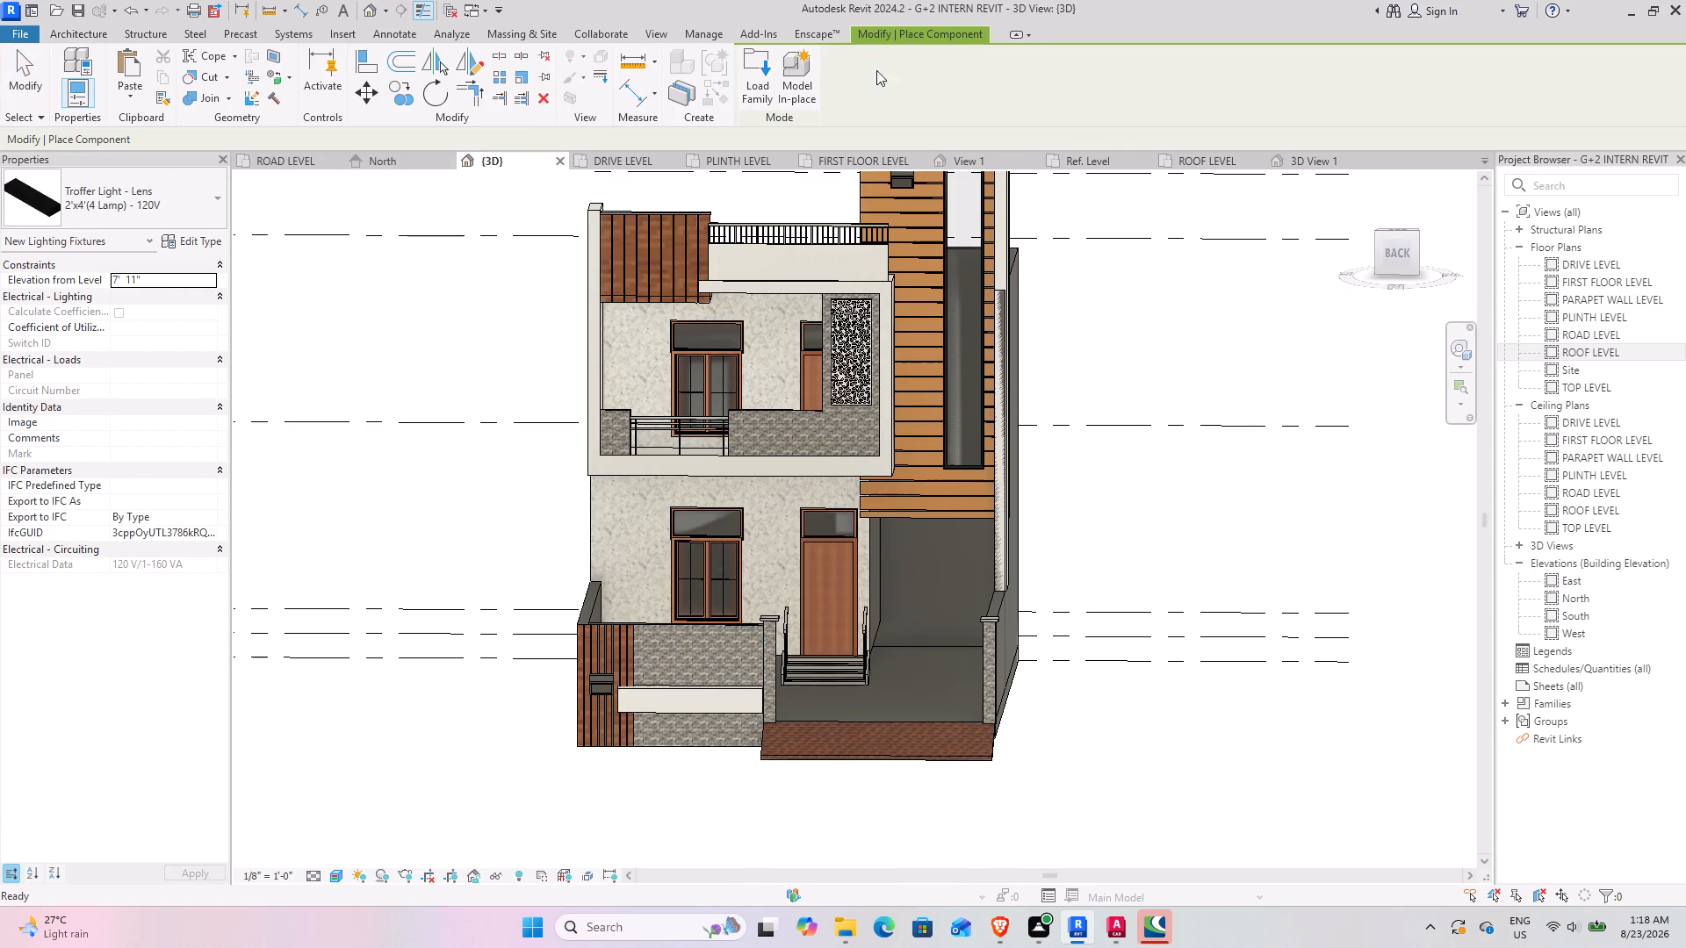
{"action": "left_click", "coordinate": [753, 67]}
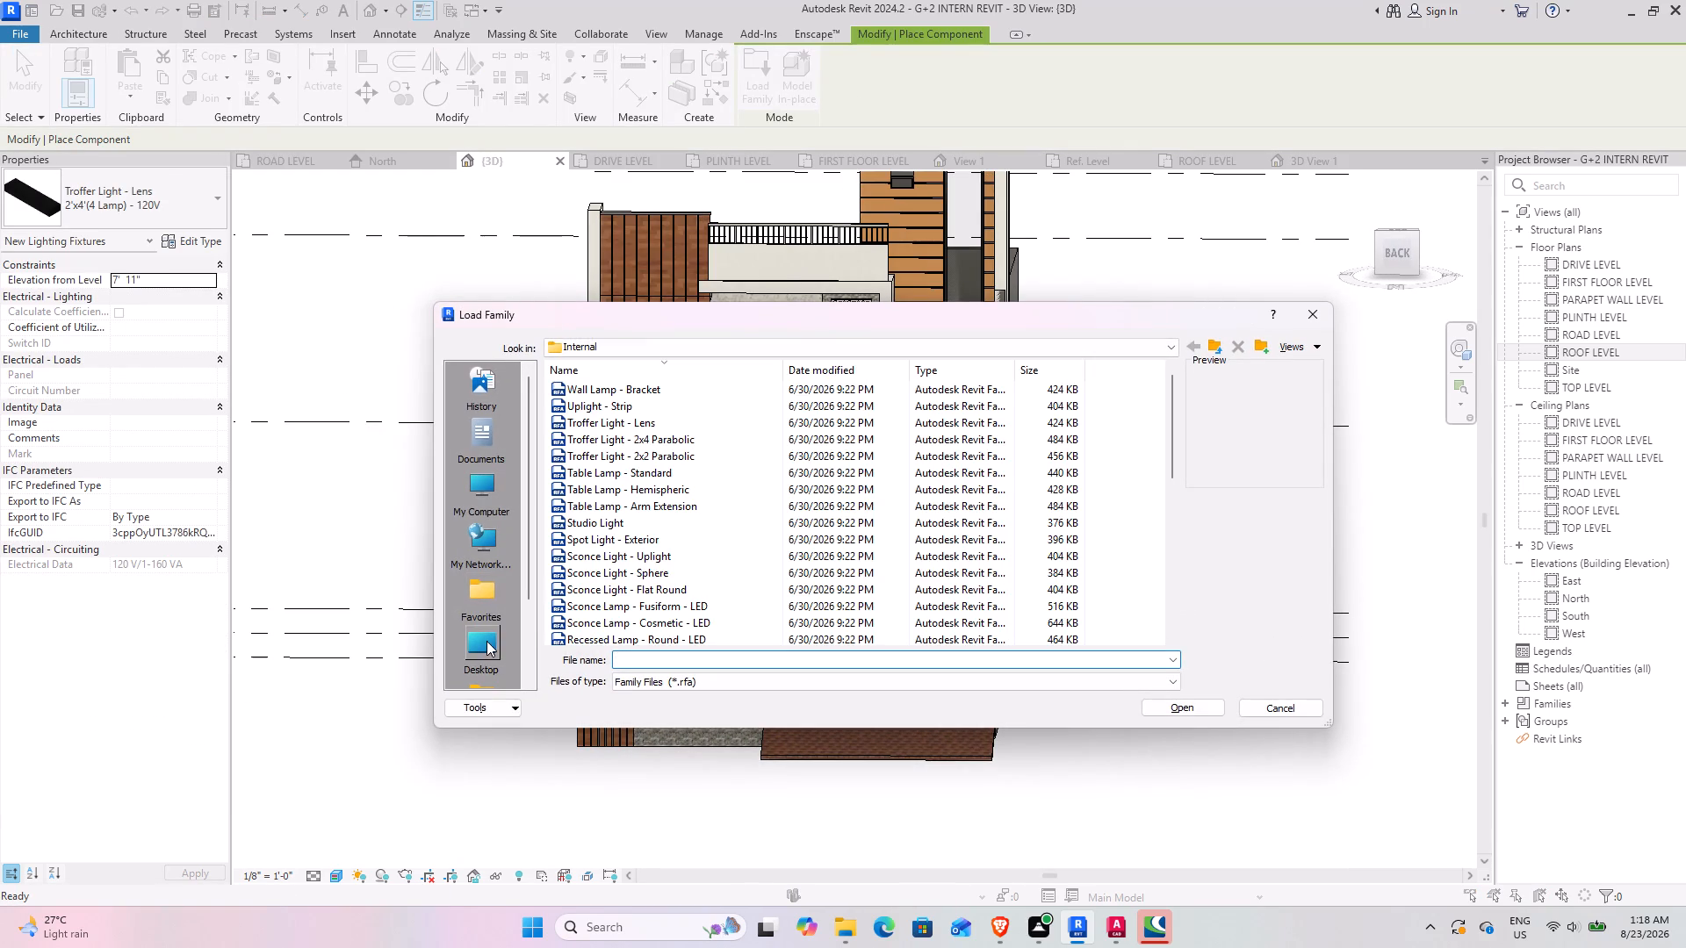
{"action": "left_click", "coordinate": [486, 641]}
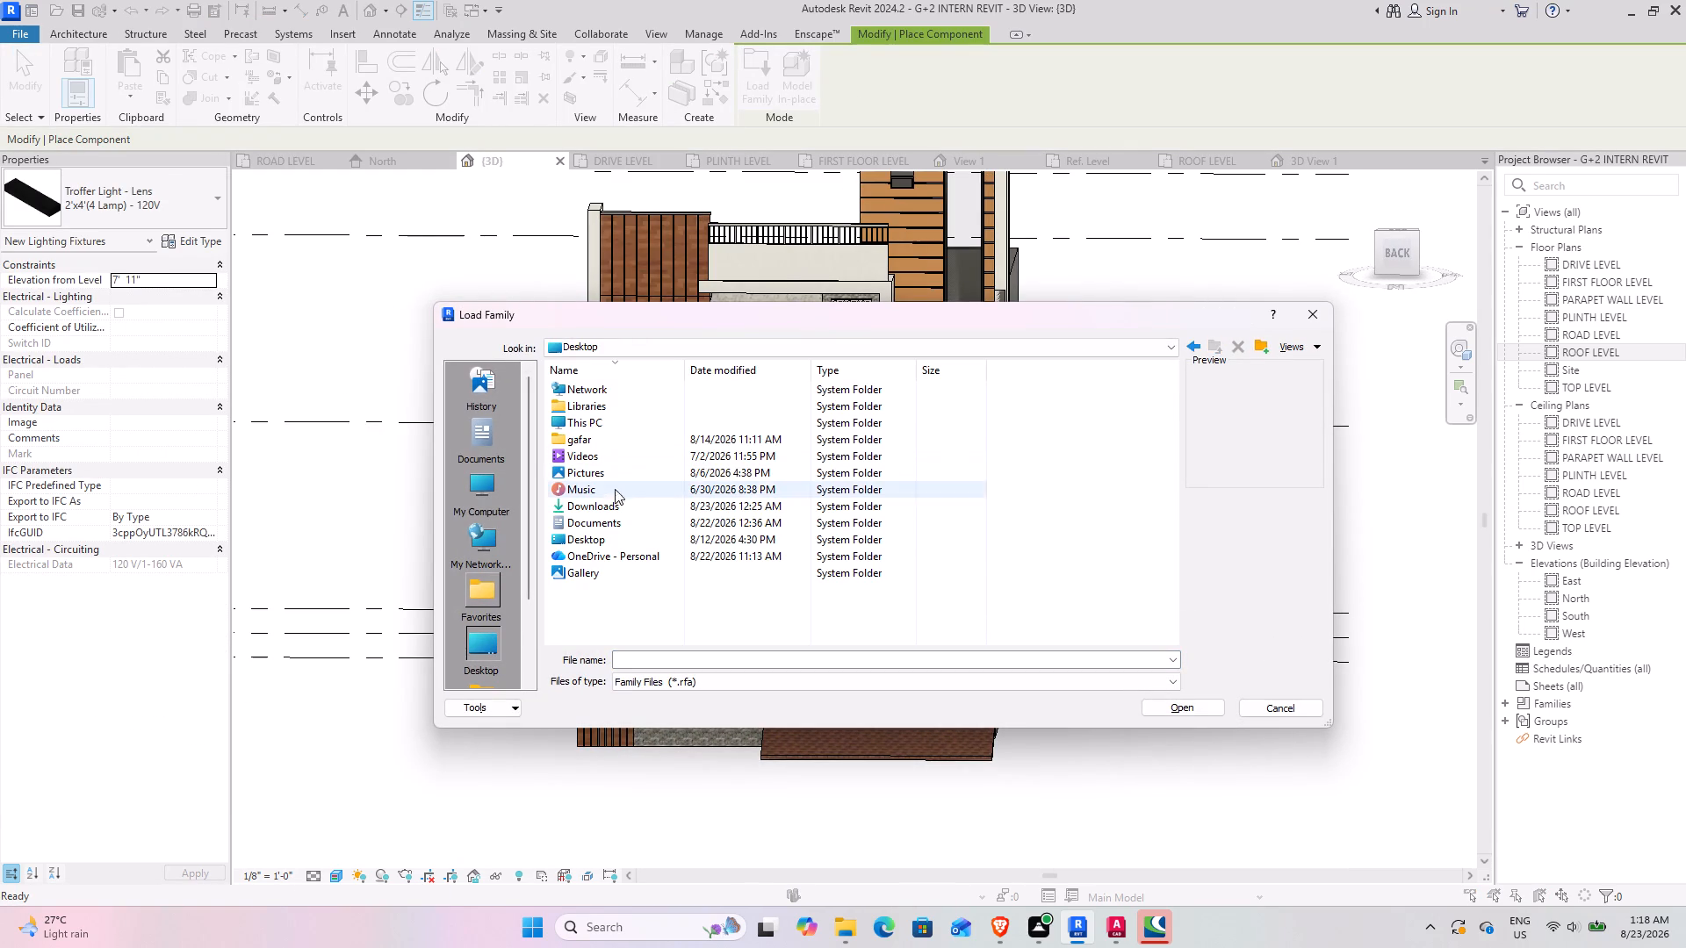
{"action": "double_click", "coordinate": [608, 526]}
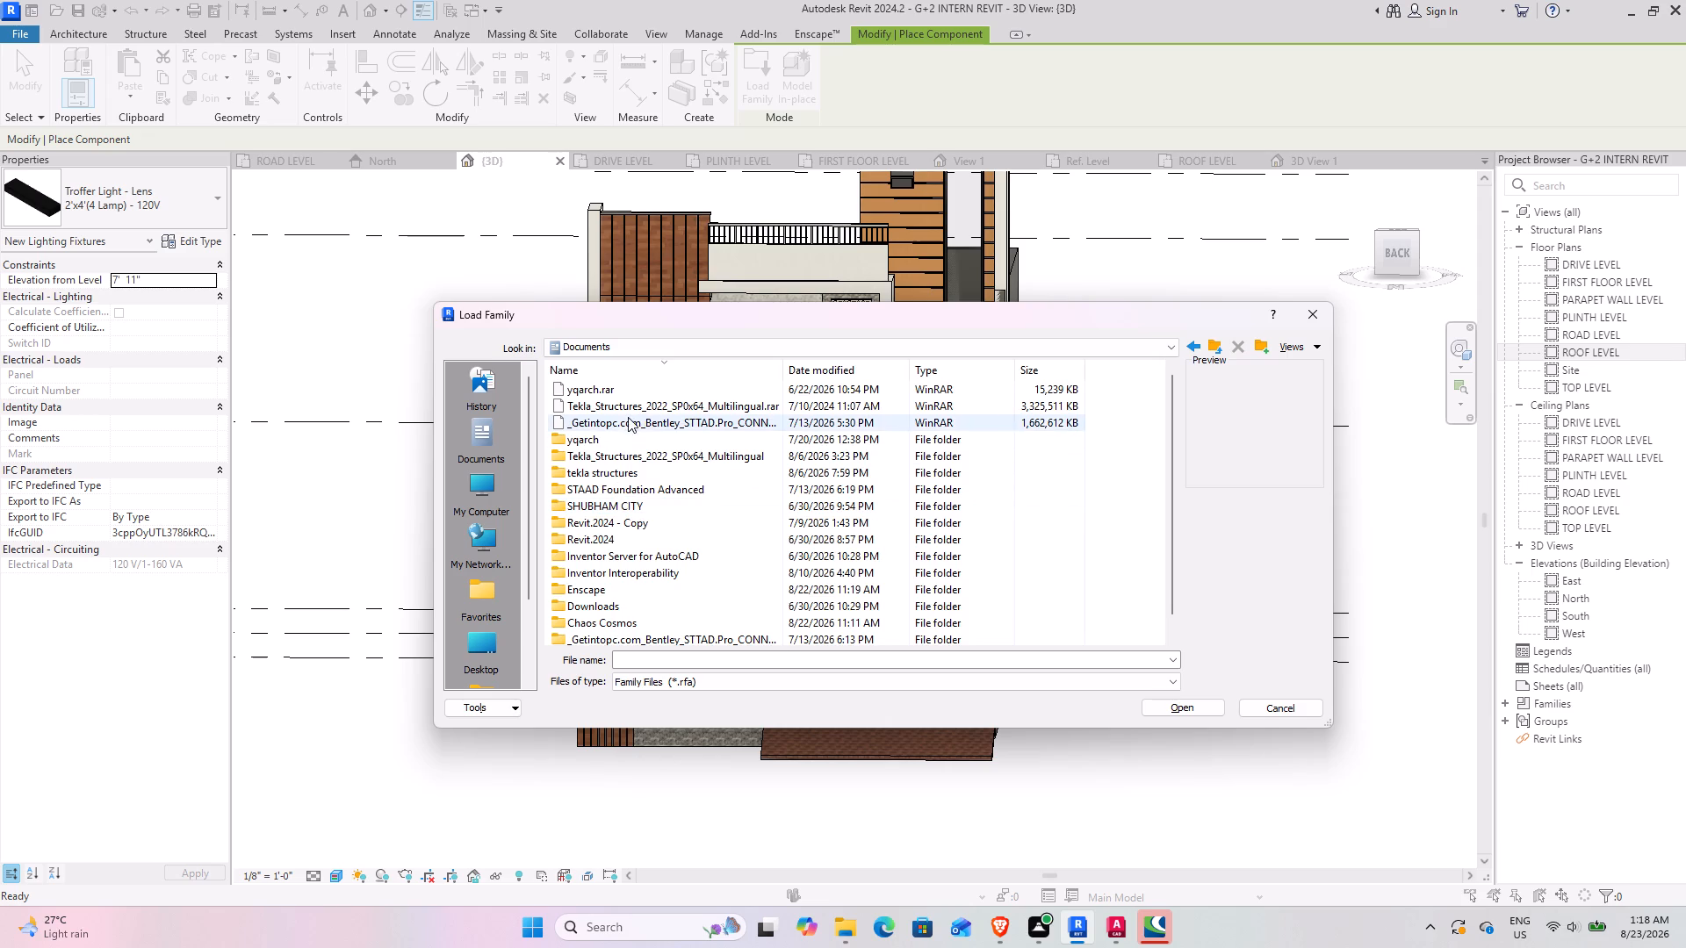
{"action": "double_click", "coordinate": [604, 509]}
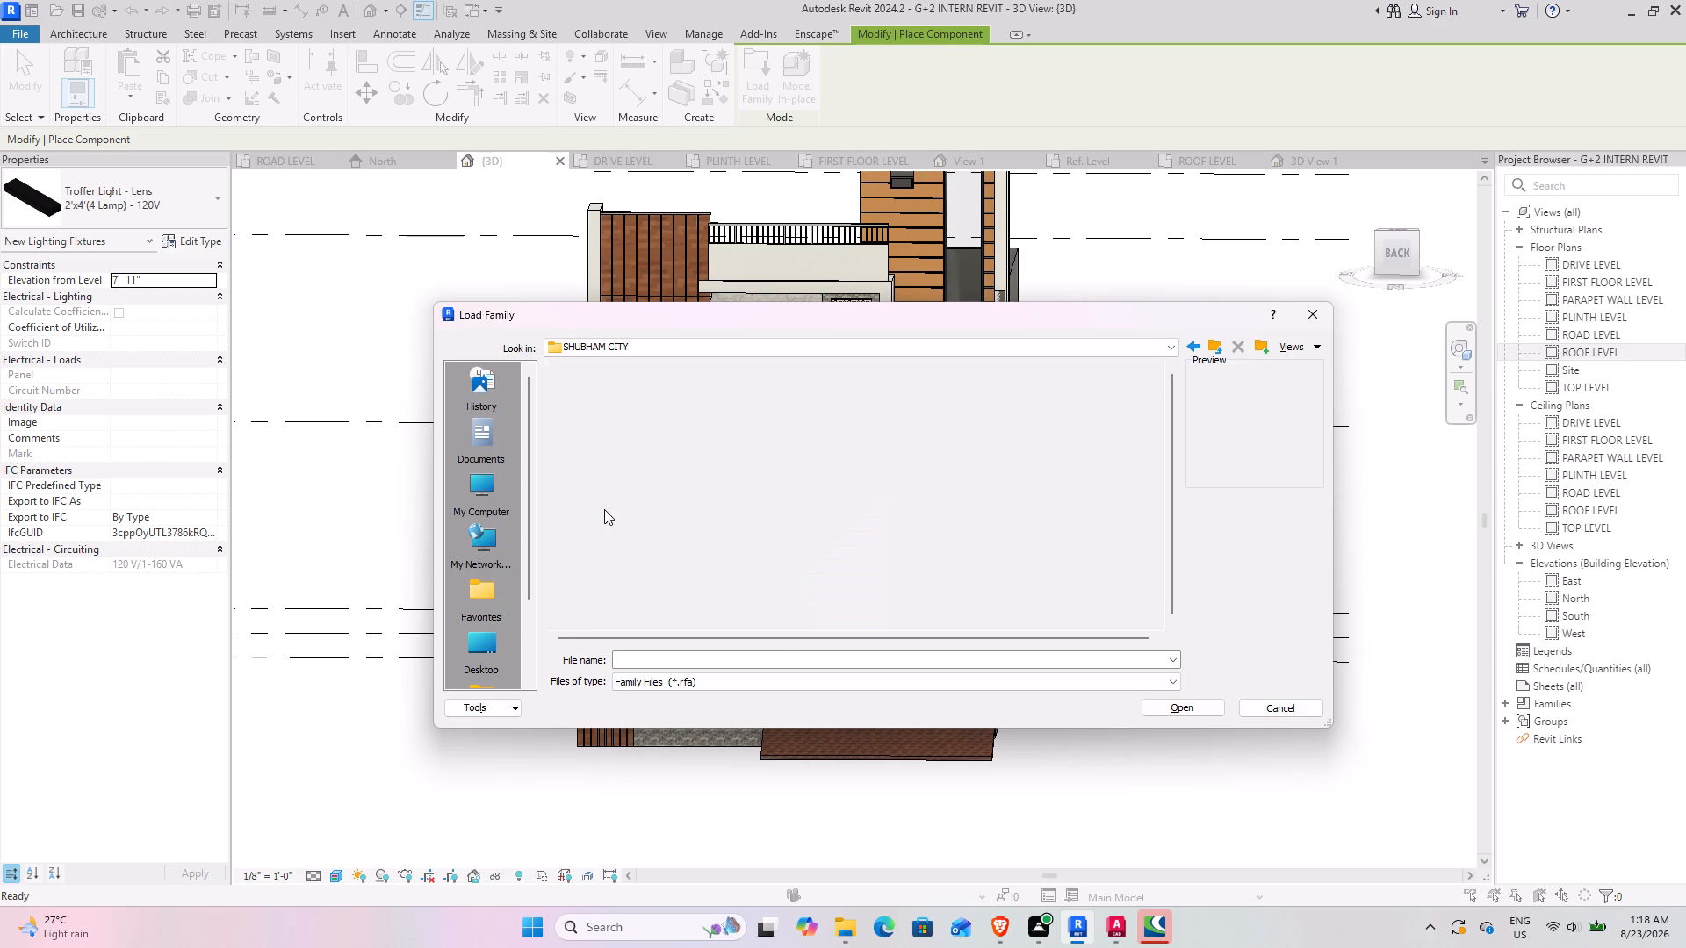
{"action": "scroll", "coordinate": [613, 550], "scroll_direction": "down", "scroll_amount": 3}
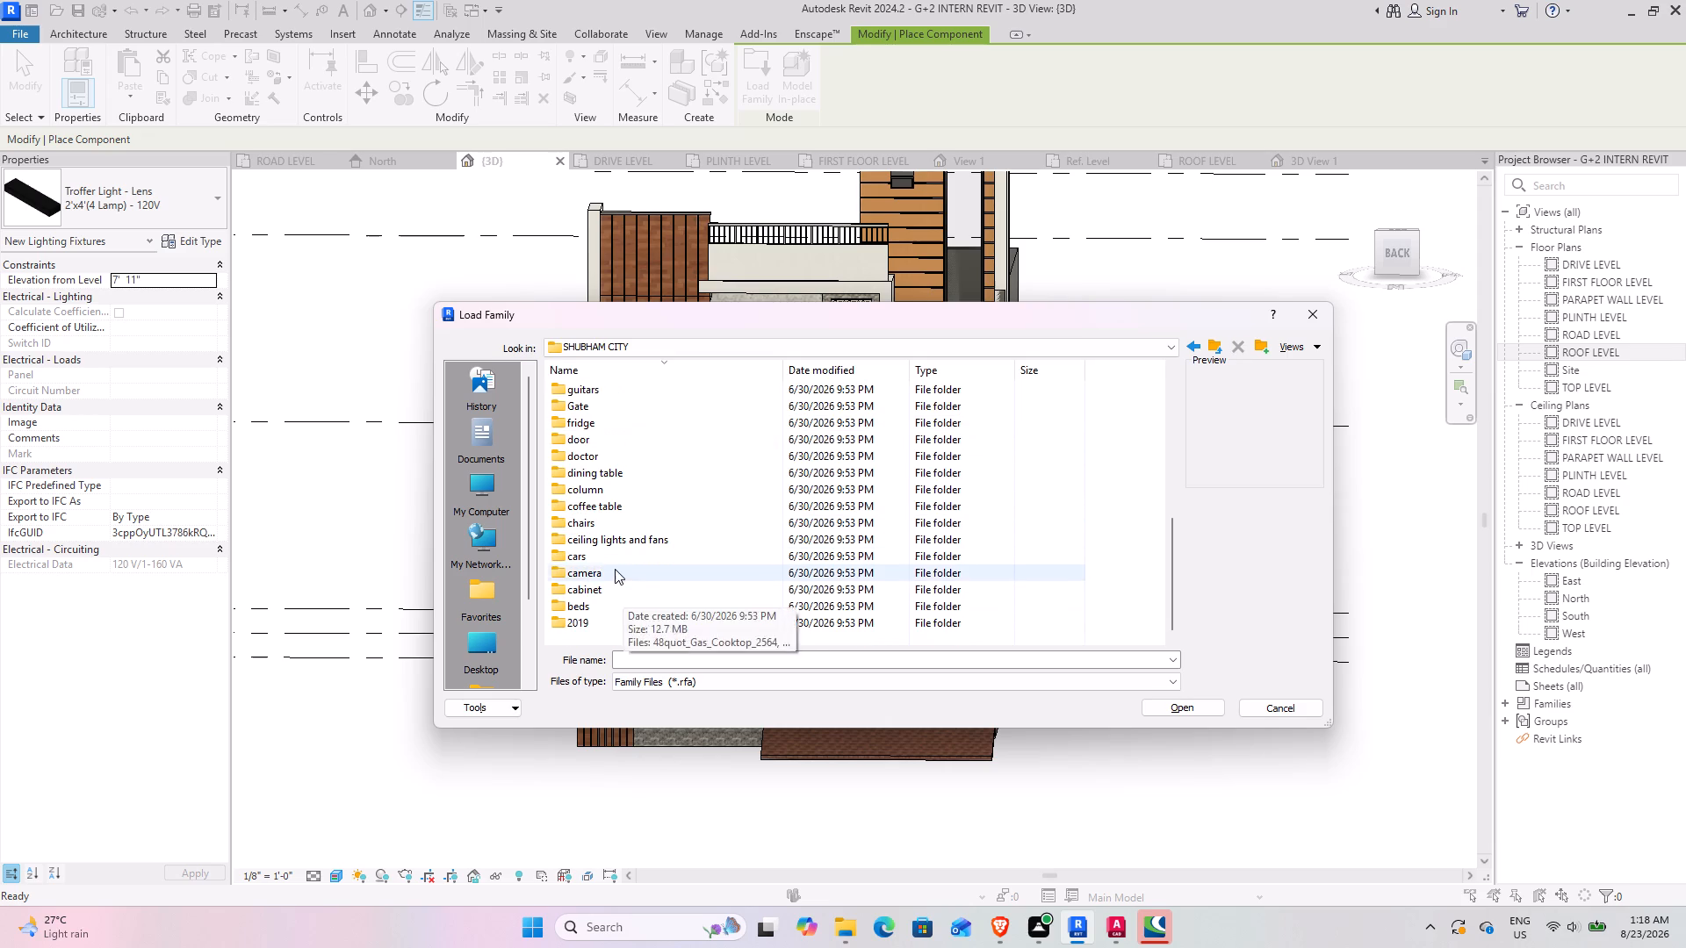
{"action": "double_click", "coordinate": [621, 410]}
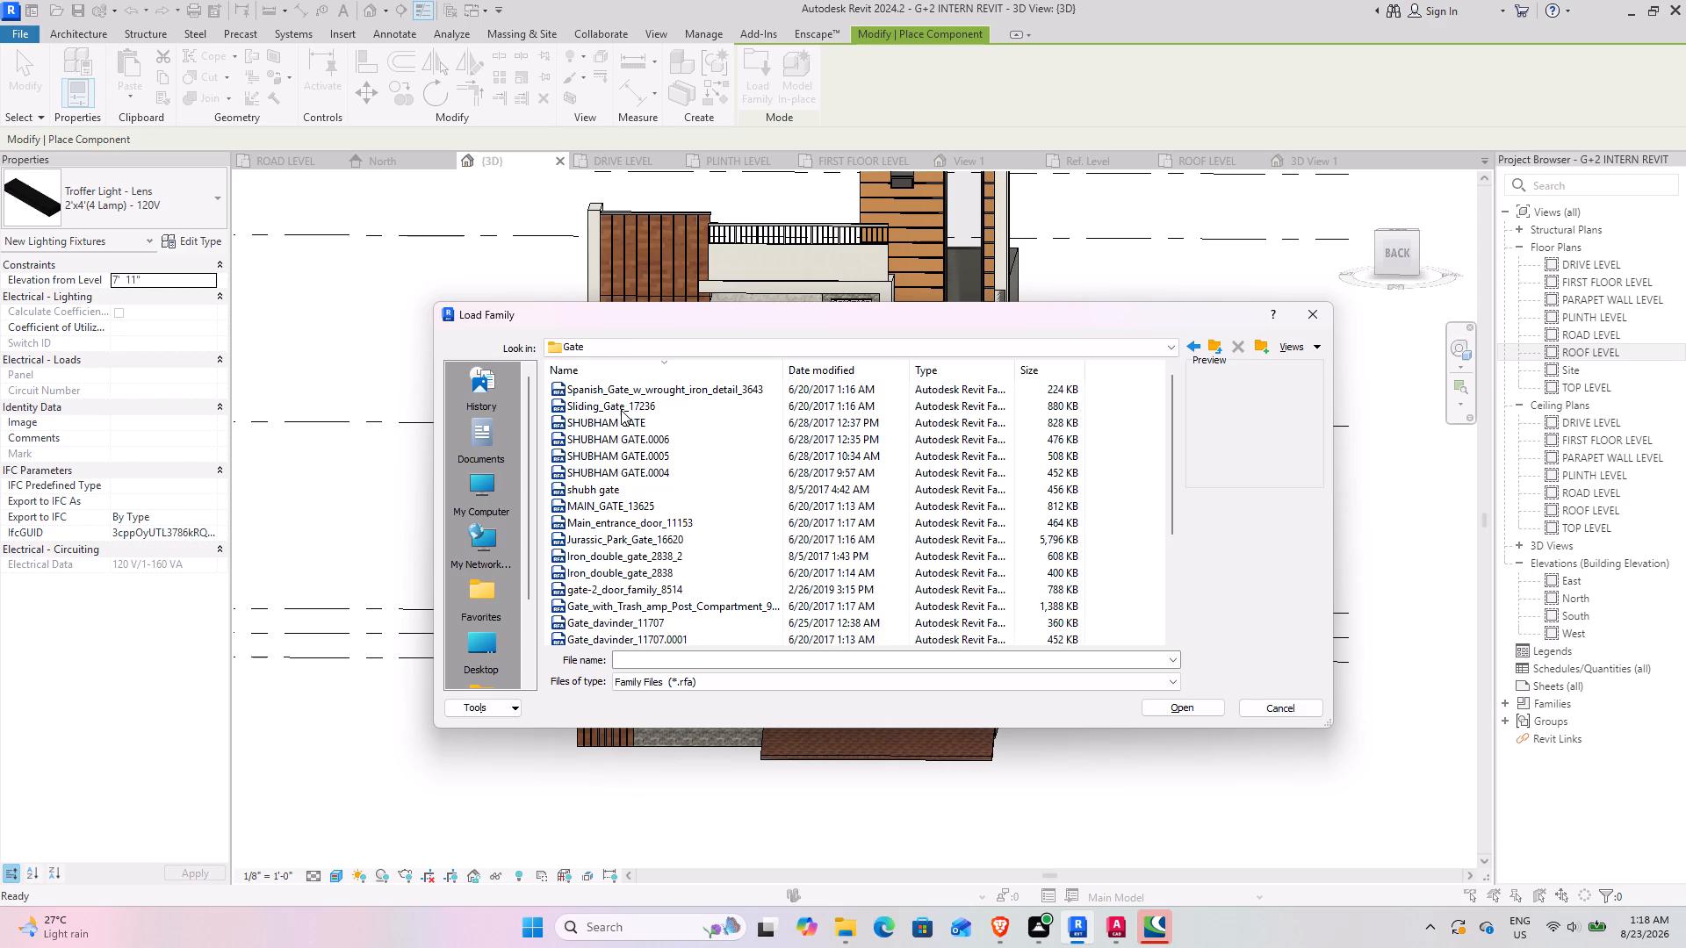
{"action": "scroll", "coordinate": [641, 513], "scroll_direction": "up", "scroll_amount": 14, "text": "ctrl"}
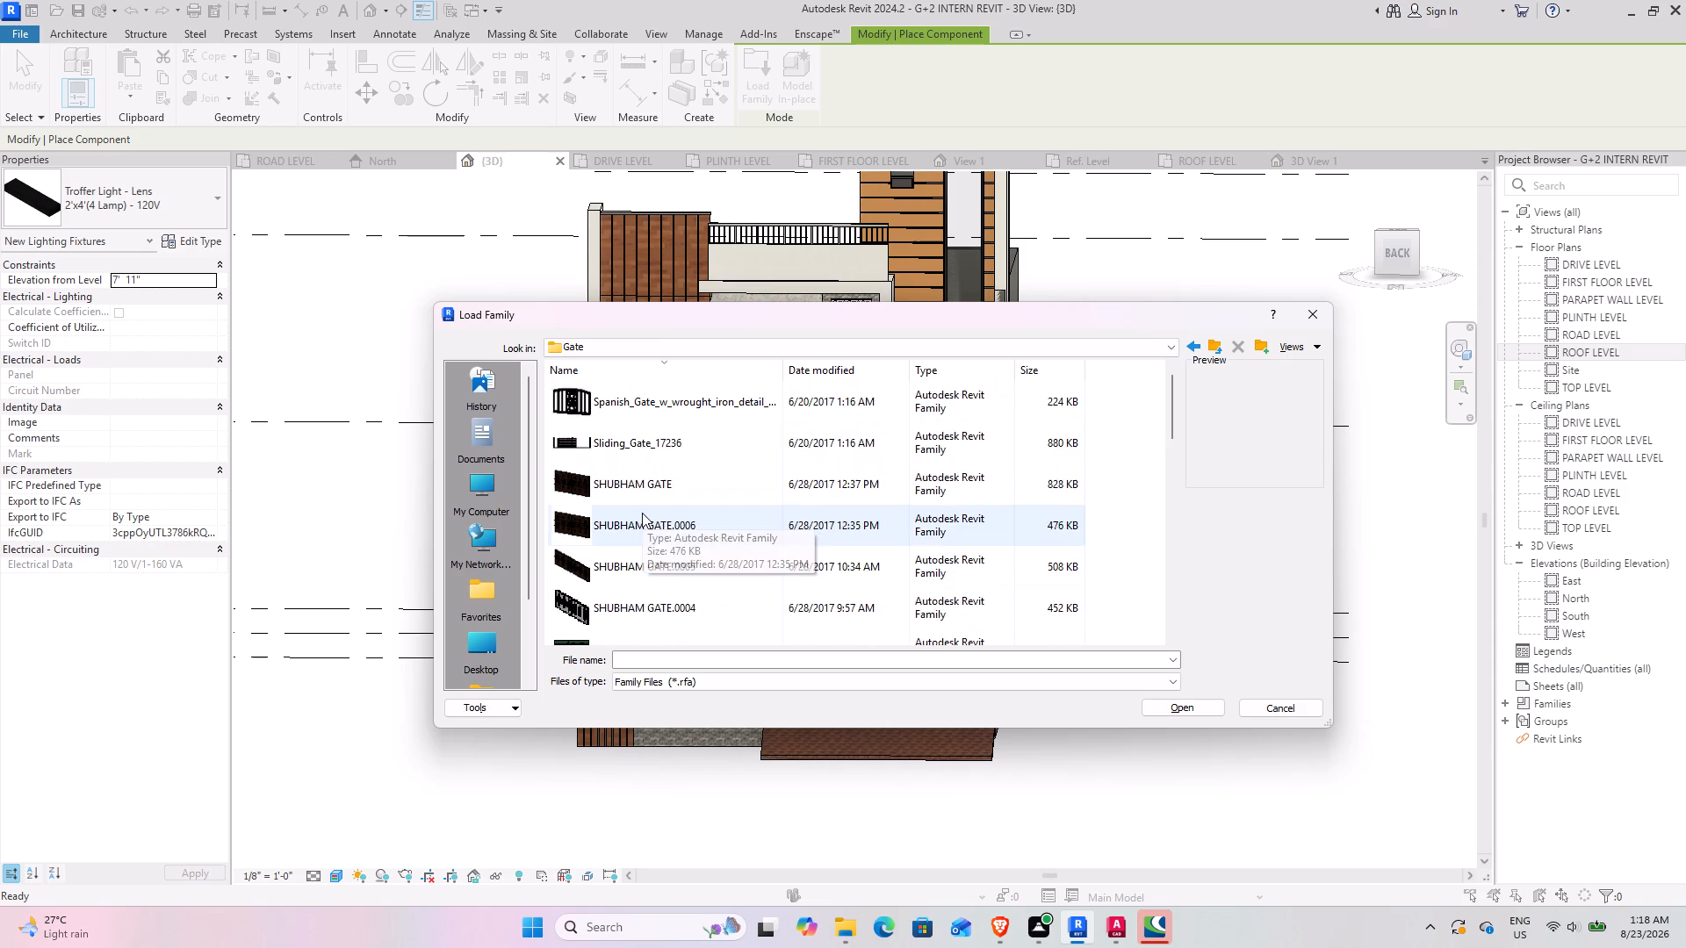
{"action": "scroll", "coordinate": [642, 513], "scroll_direction": "up", "scroll_amount": 11, "text": "ctrl"}
{"action": "scroll", "coordinate": [643, 512], "scroll_direction": "down", "scroll_amount": 2}
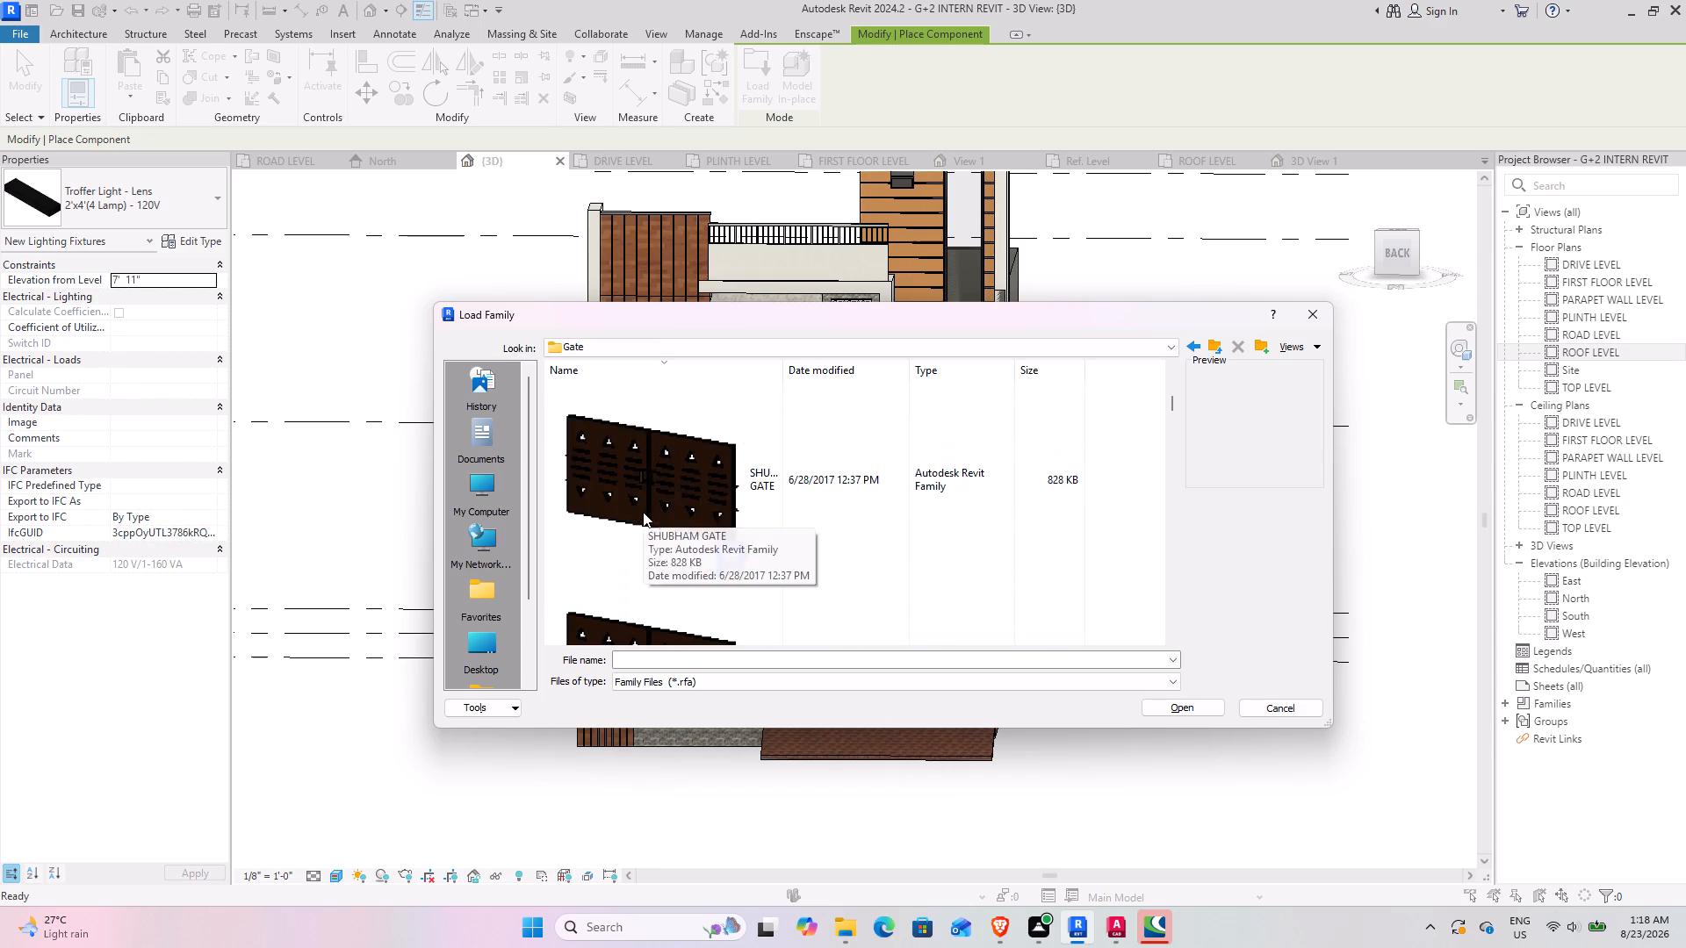
{"action": "scroll", "coordinate": [643, 512], "scroll_direction": "up", "scroll_amount": 1}
{"action": "scroll", "coordinate": [643, 512], "scroll_direction": "down", "scroll_amount": 3}
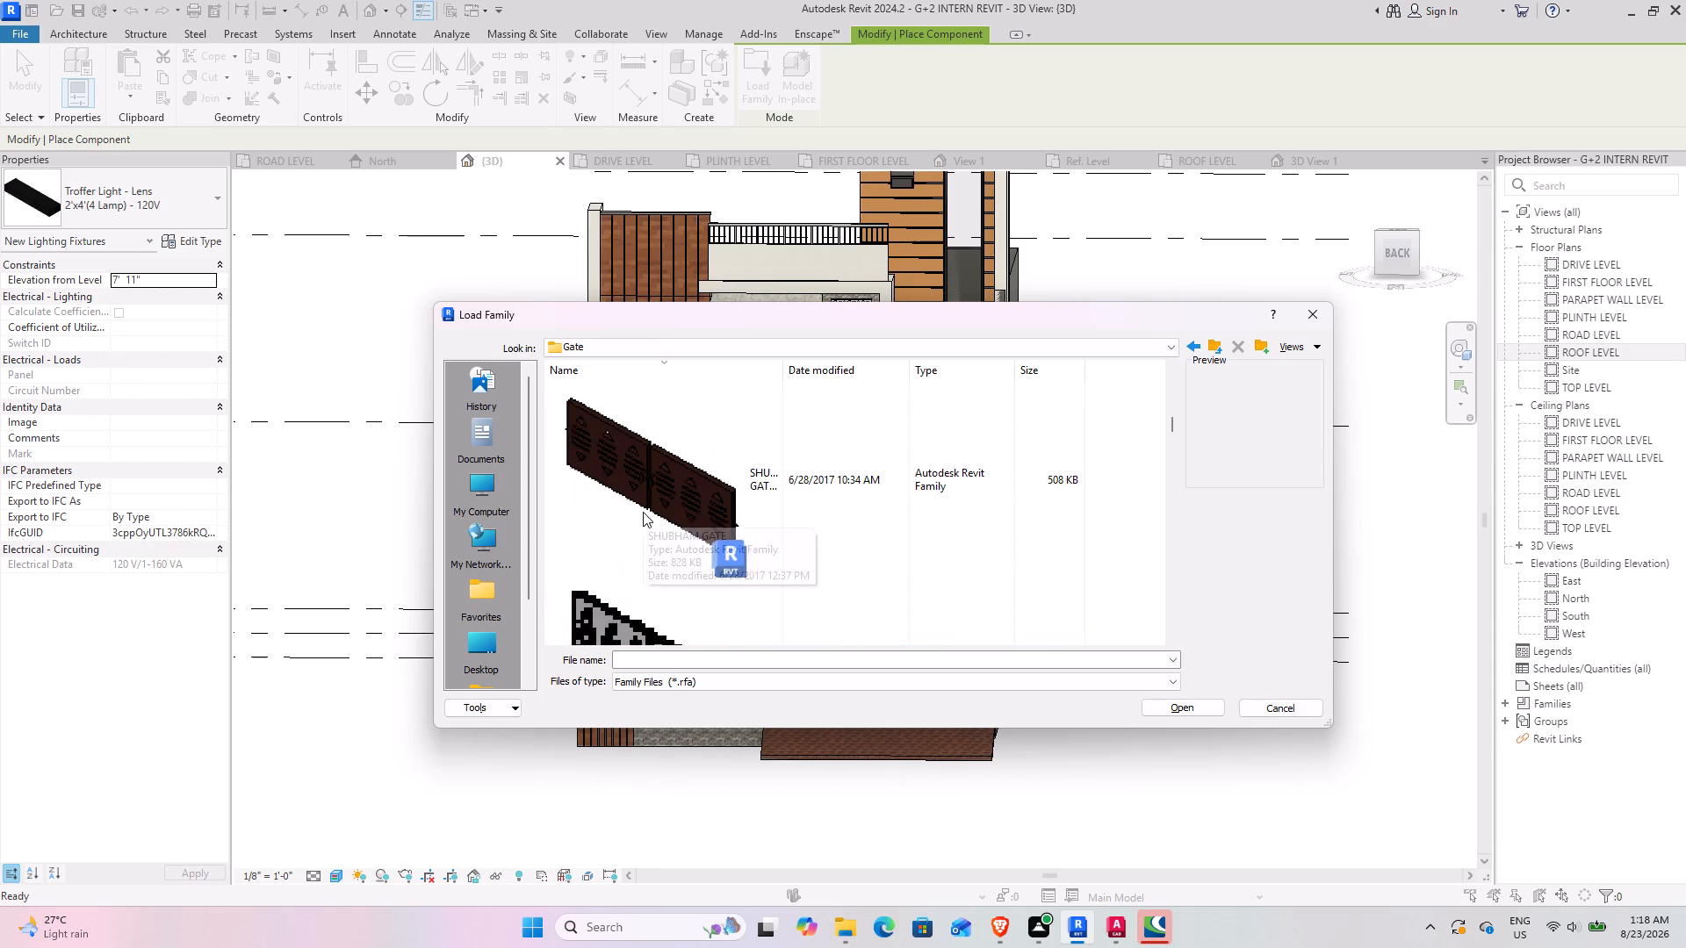
{"action": "scroll", "coordinate": [643, 512], "scroll_direction": "down", "scroll_amount": 3}
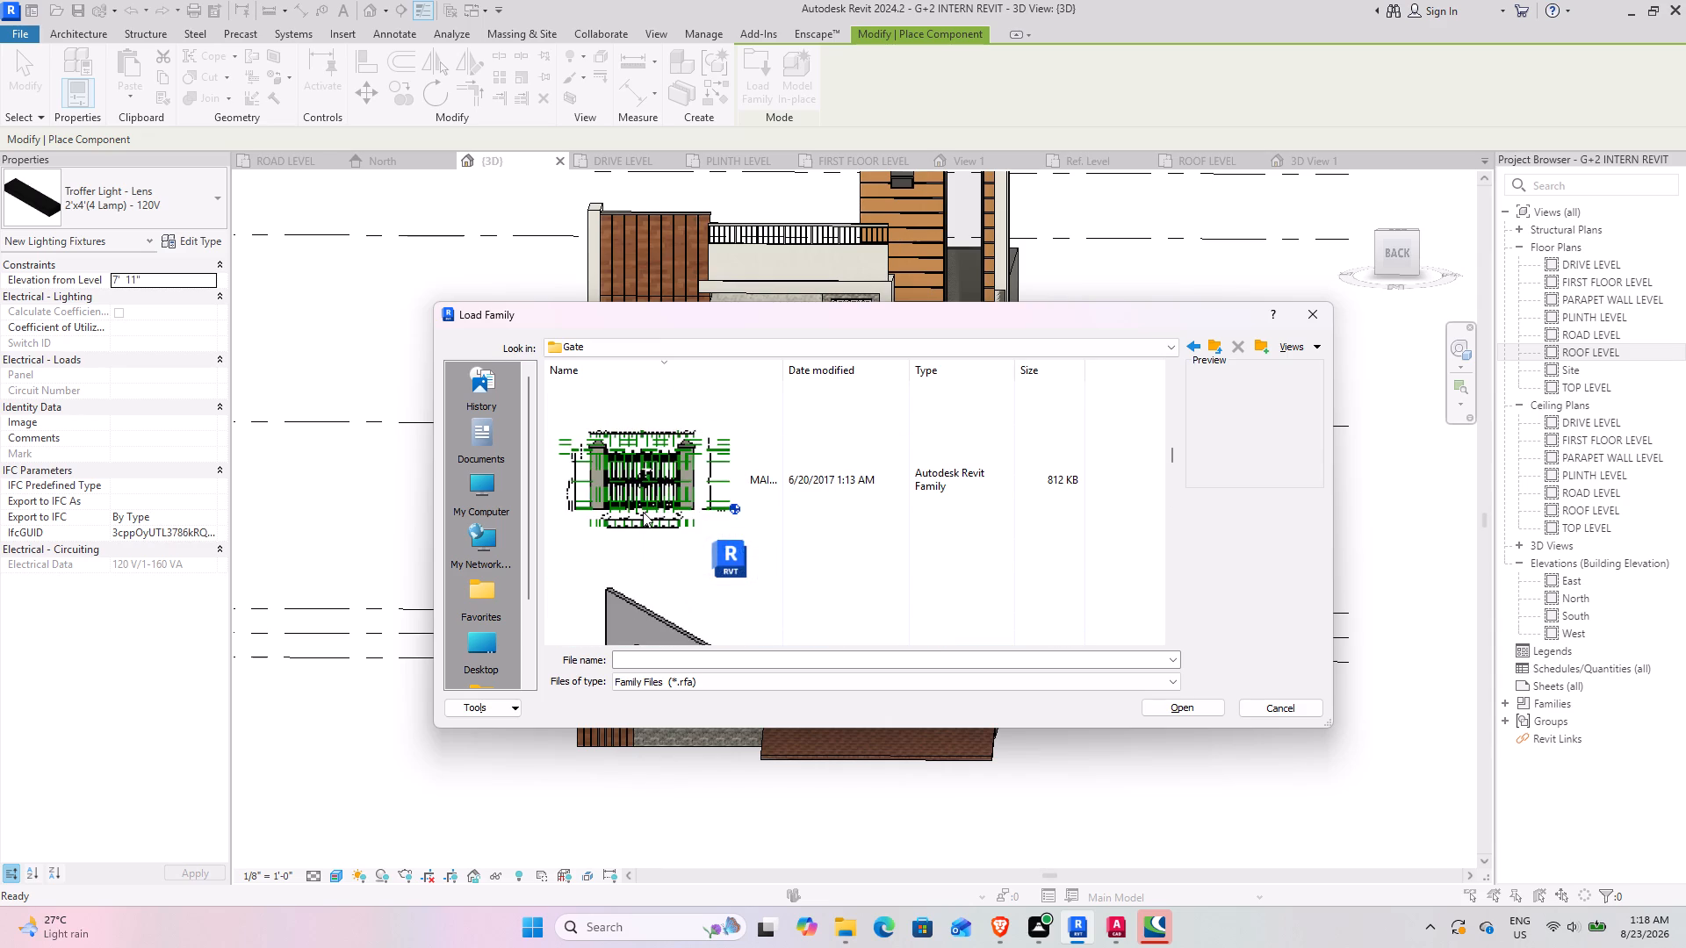
{"action": "scroll", "coordinate": [643, 512], "scroll_direction": "down", "scroll_amount": 4}
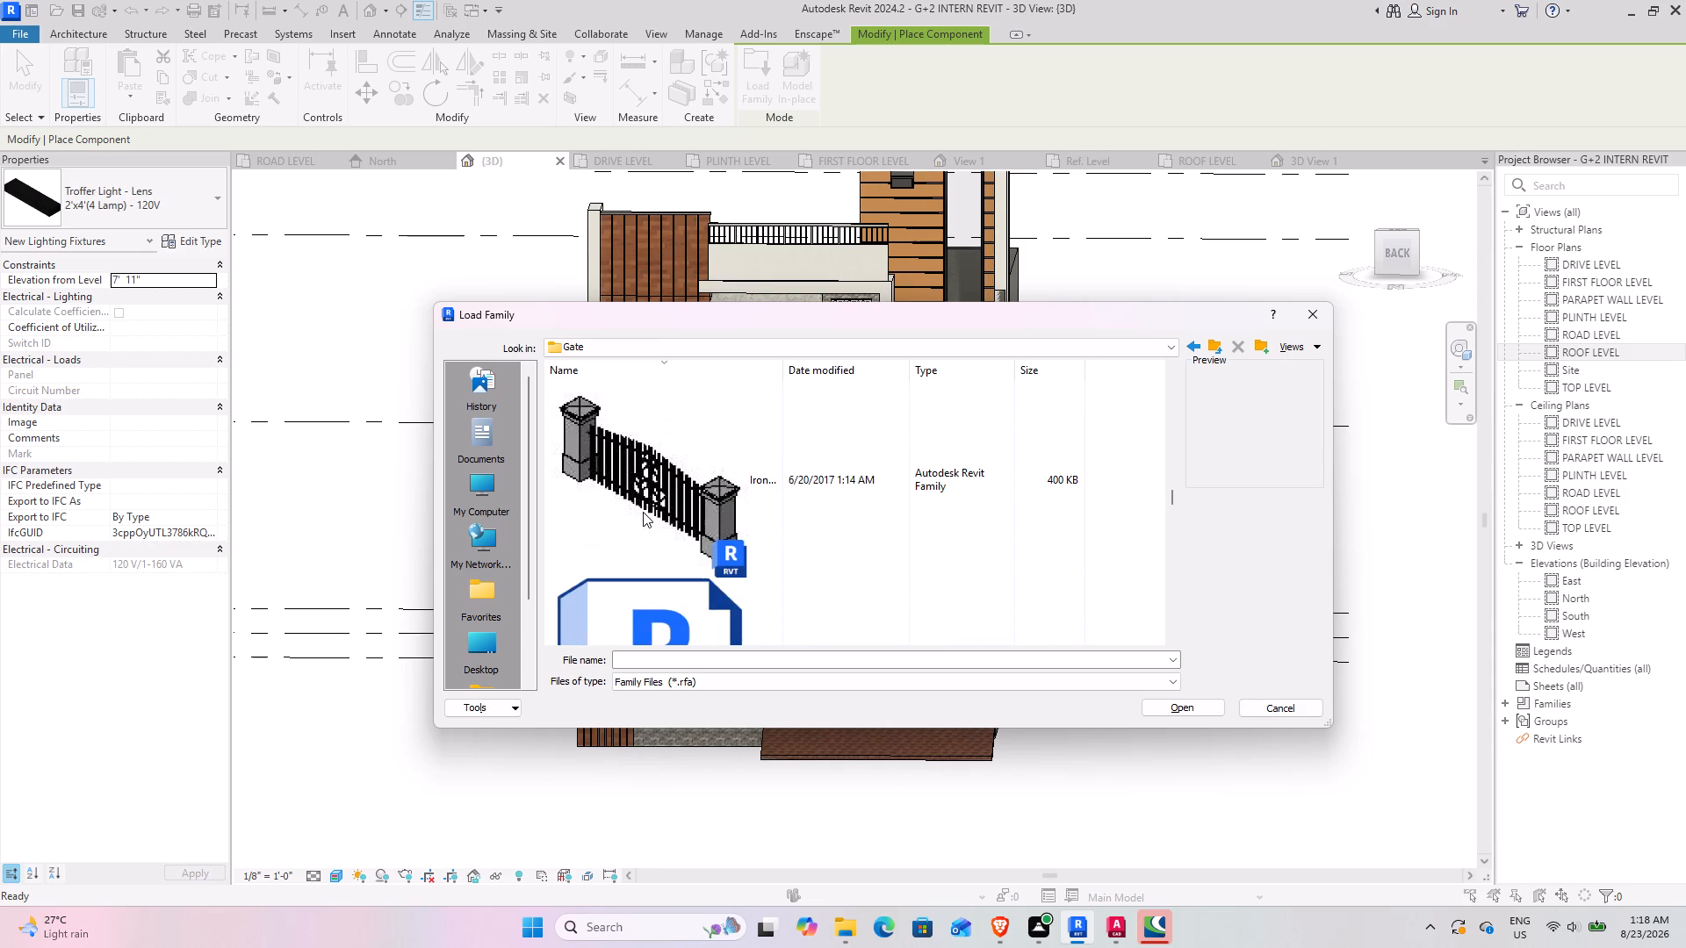
{"action": "scroll", "coordinate": [643, 512], "scroll_direction": "down", "scroll_amount": 2}
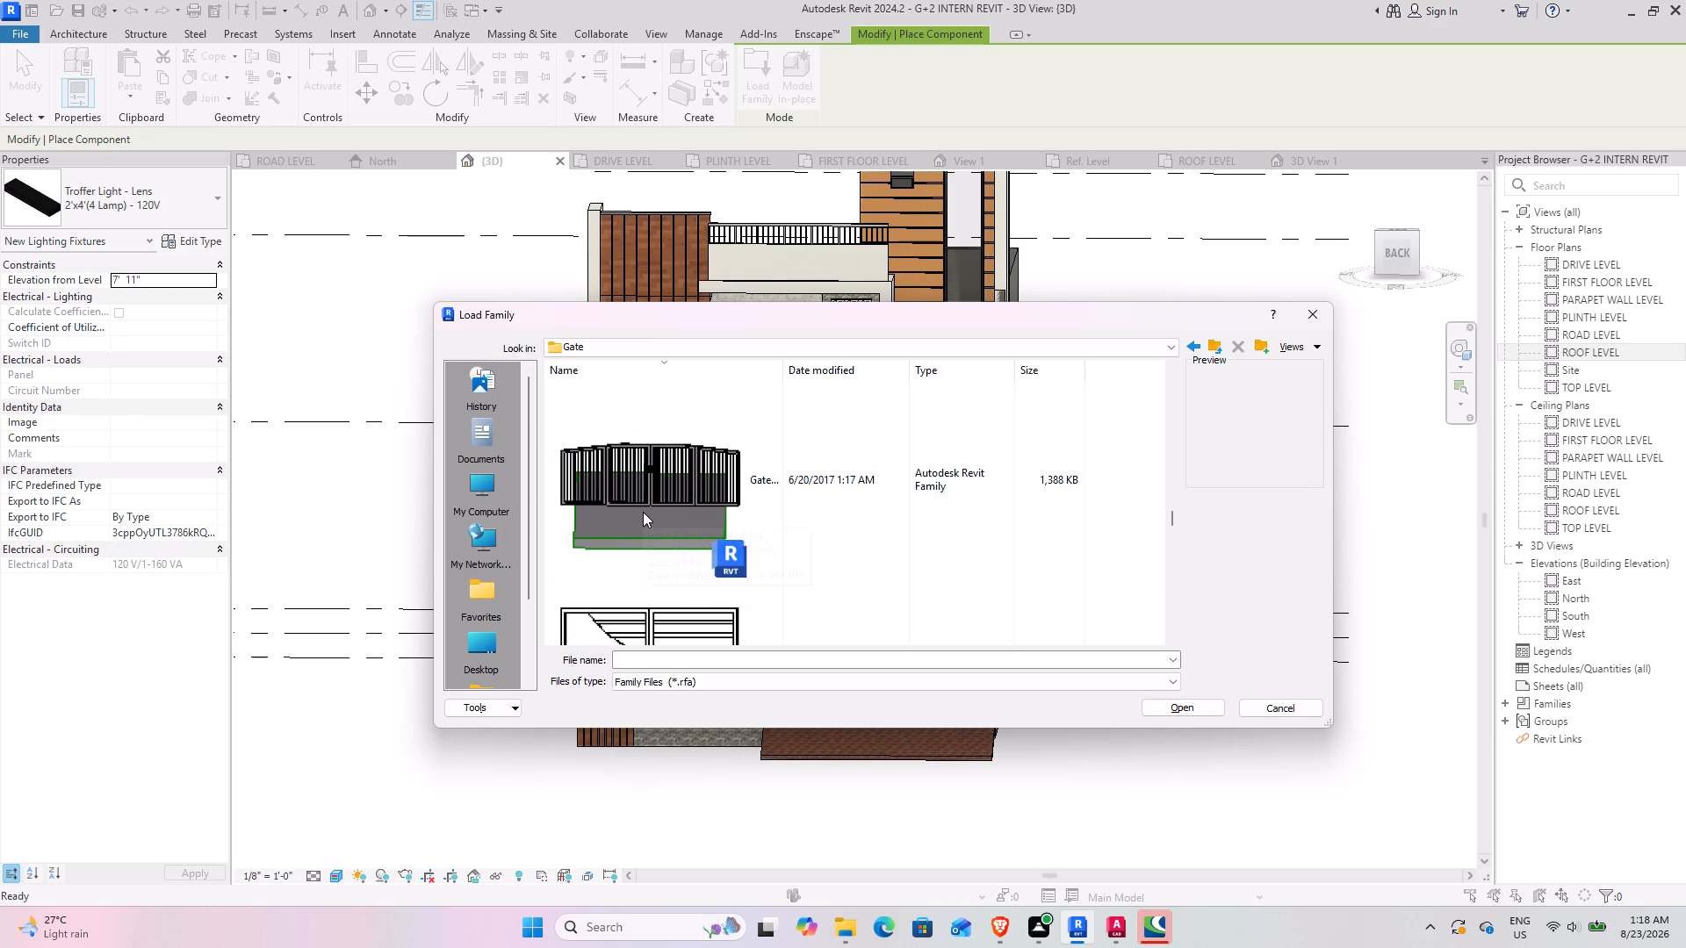
{"action": "scroll", "coordinate": [643, 512], "scroll_direction": "down", "scroll_amount": 2}
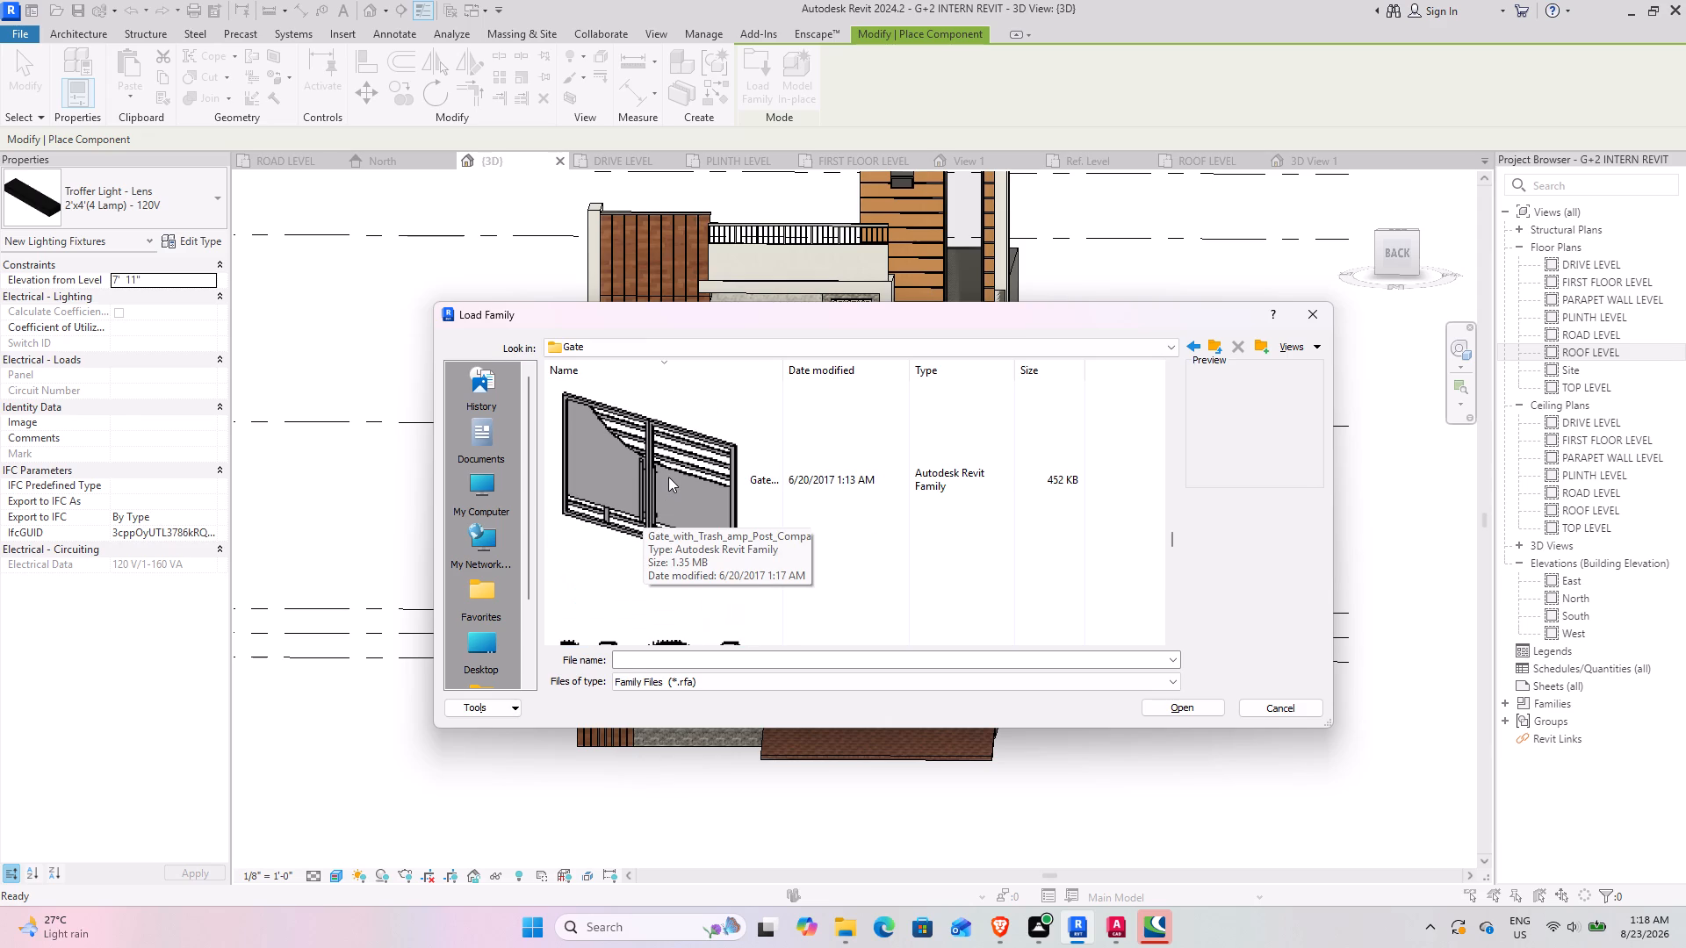
{"action": "left_click", "coordinate": [688, 427]}
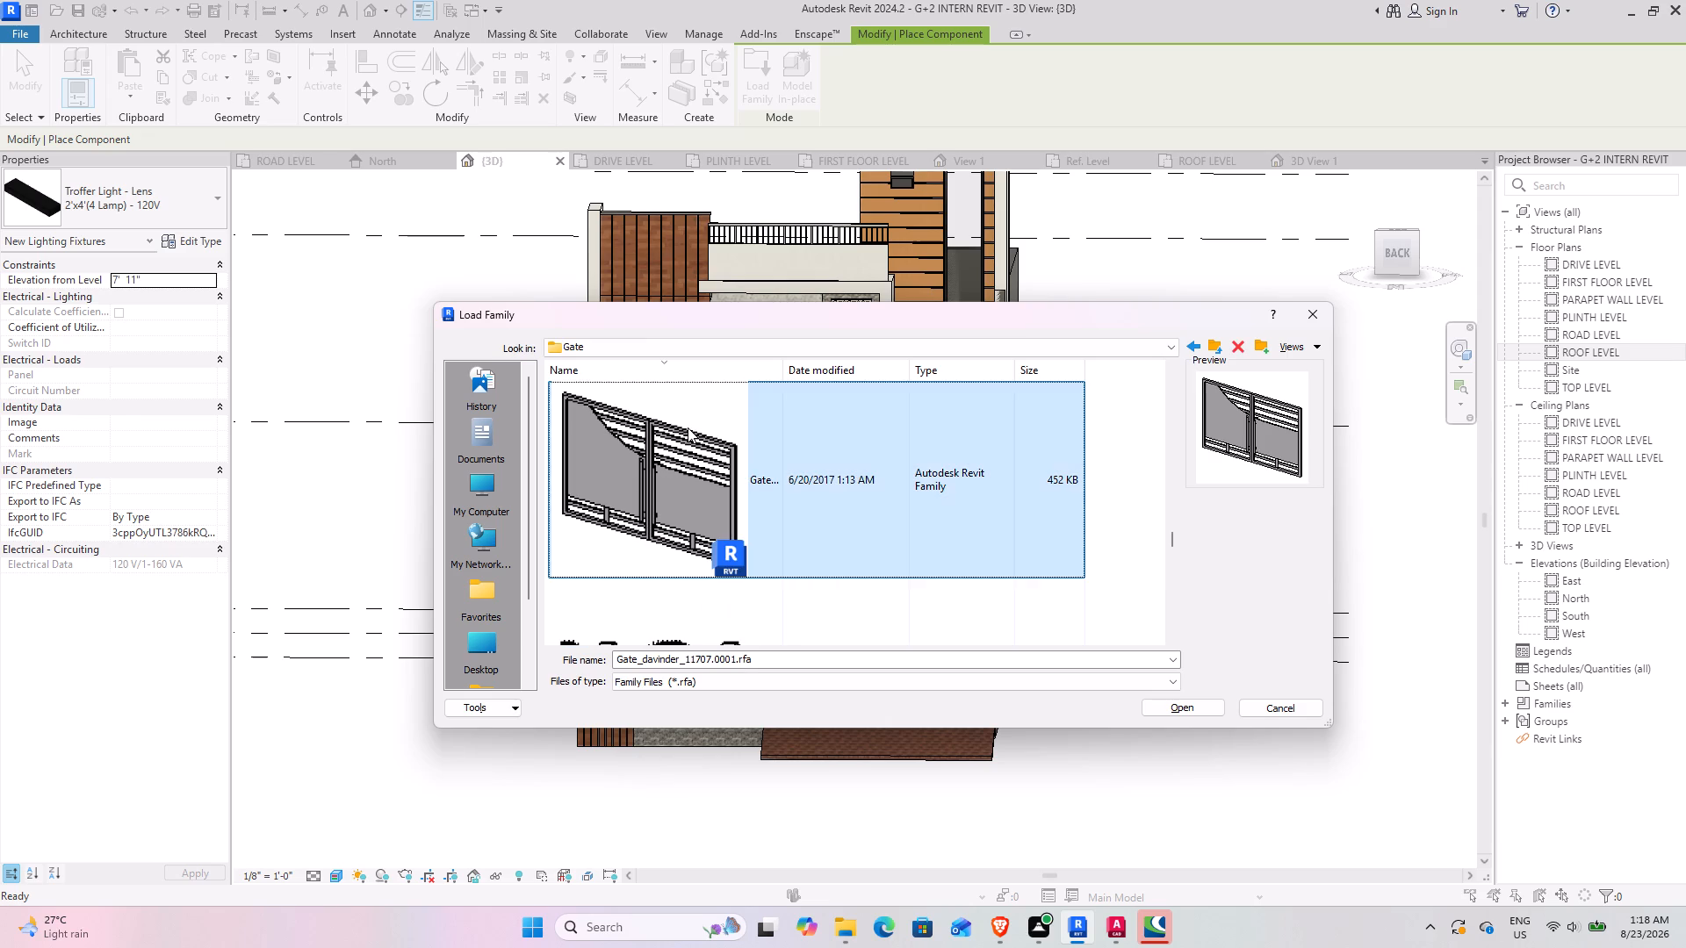
{"action": "left_click", "coordinate": [1199, 706]}
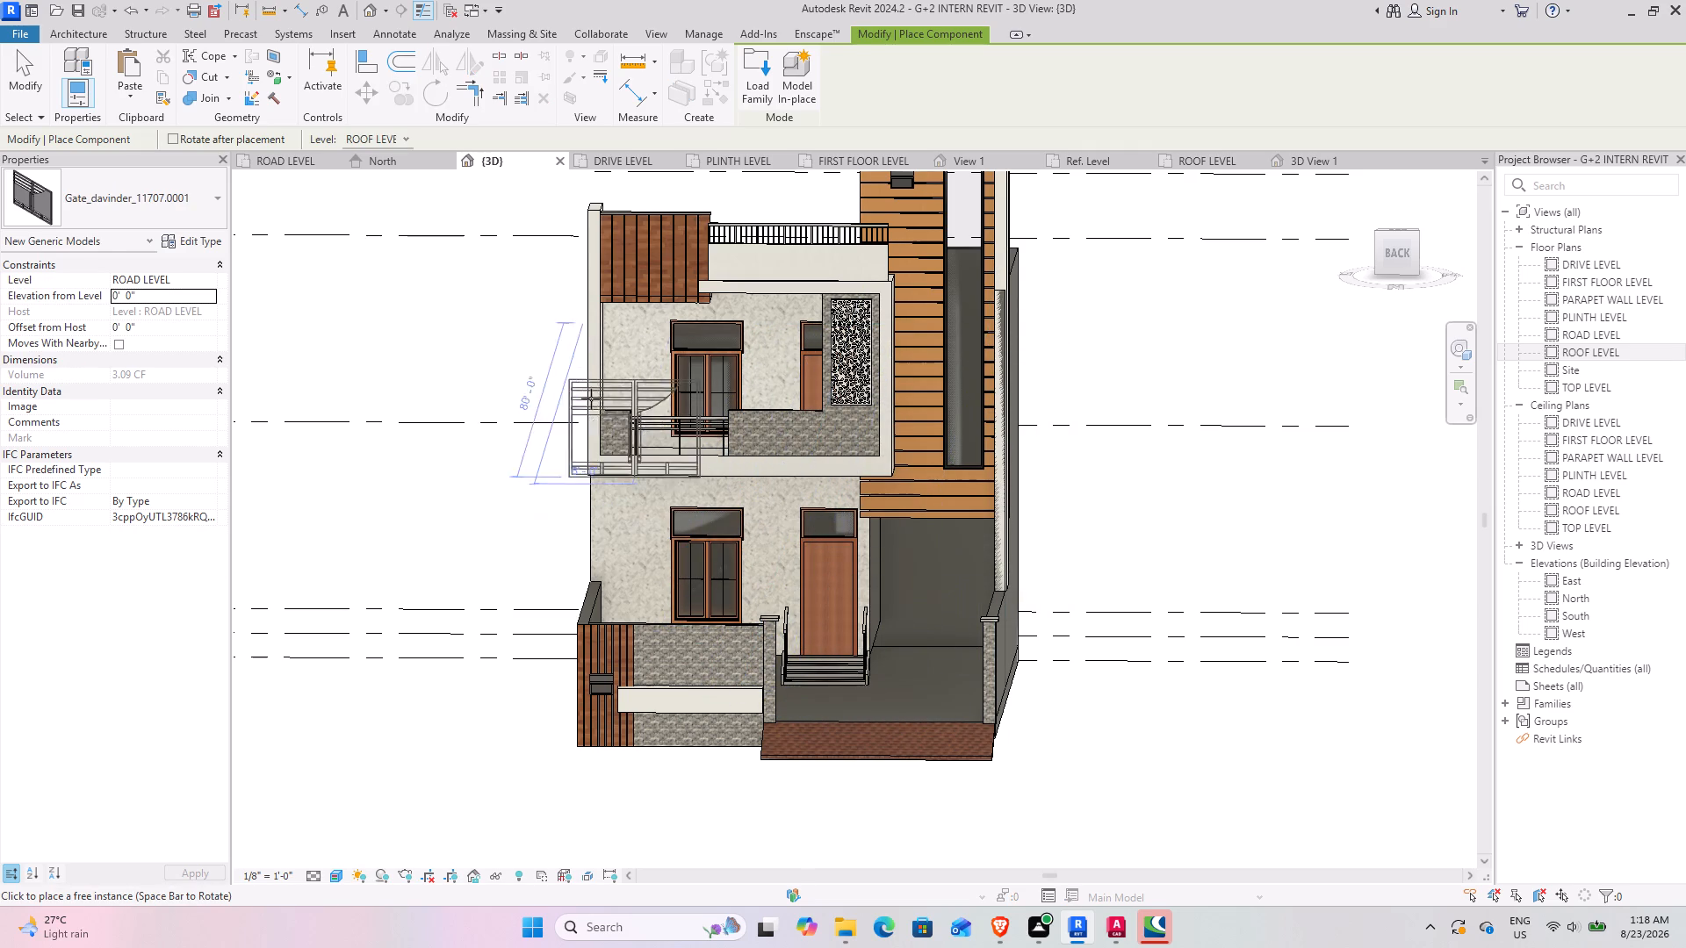
In the DRIVE LEVEL floor plan, place the gate across the driveway opening, against the pillar at the stone front wall.
{"action": "left_click", "coordinate": [637, 157]}
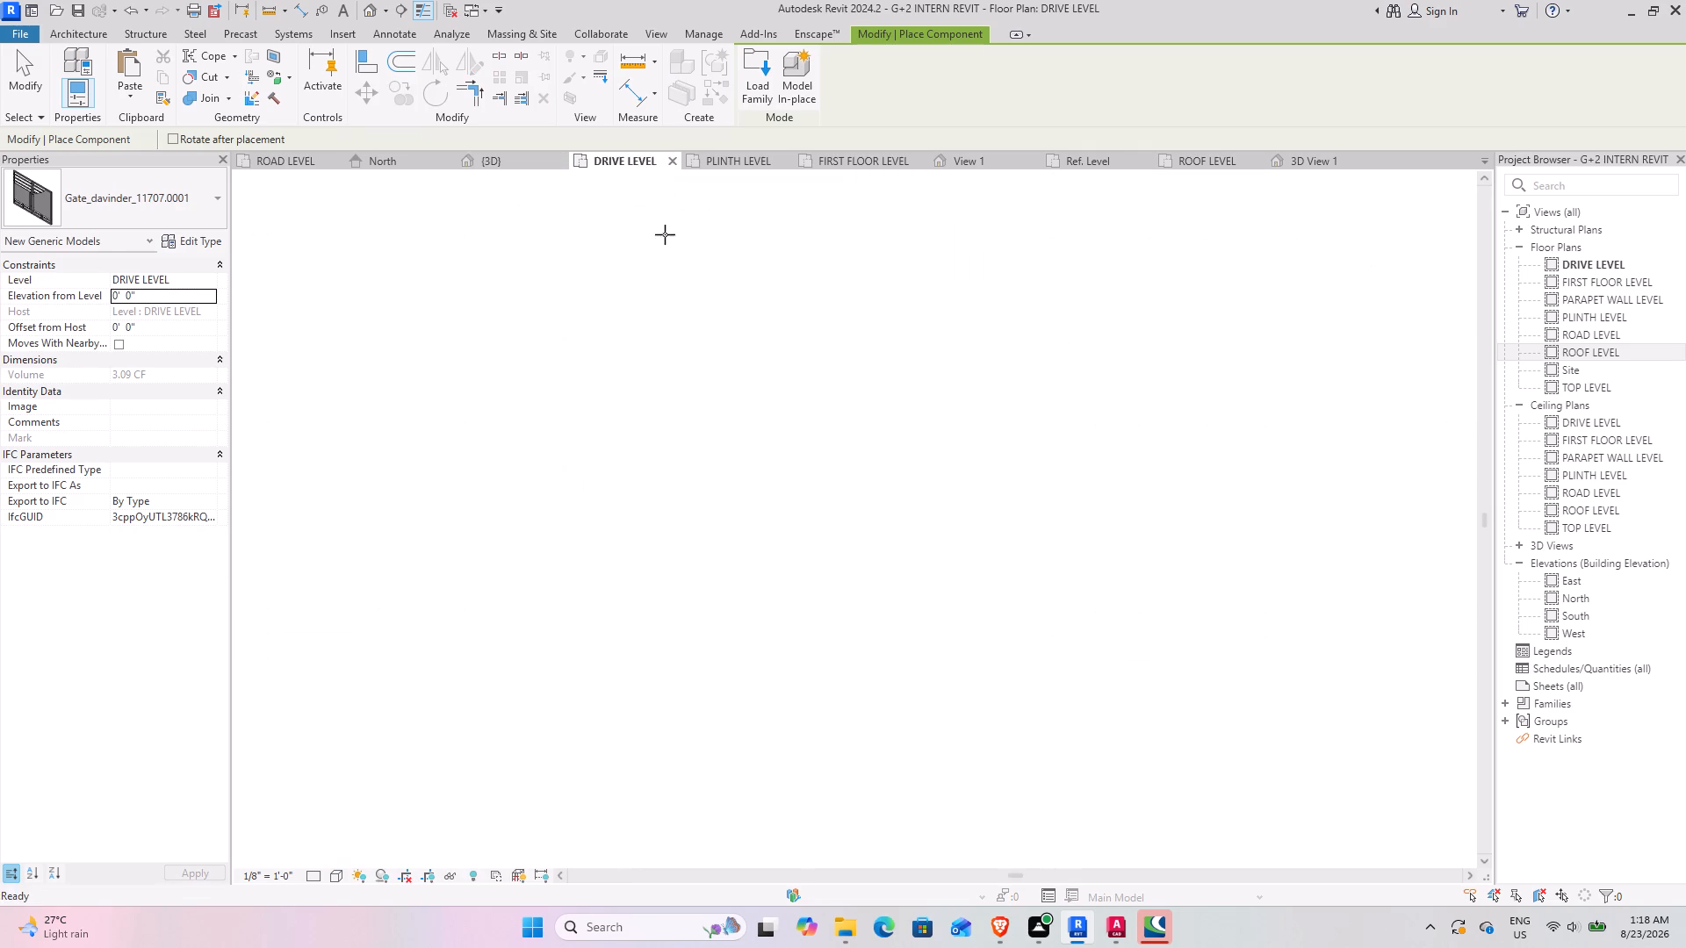
{"action": "scroll", "coordinate": [669, 394], "scroll_direction": "down", "scroll_amount": 1}
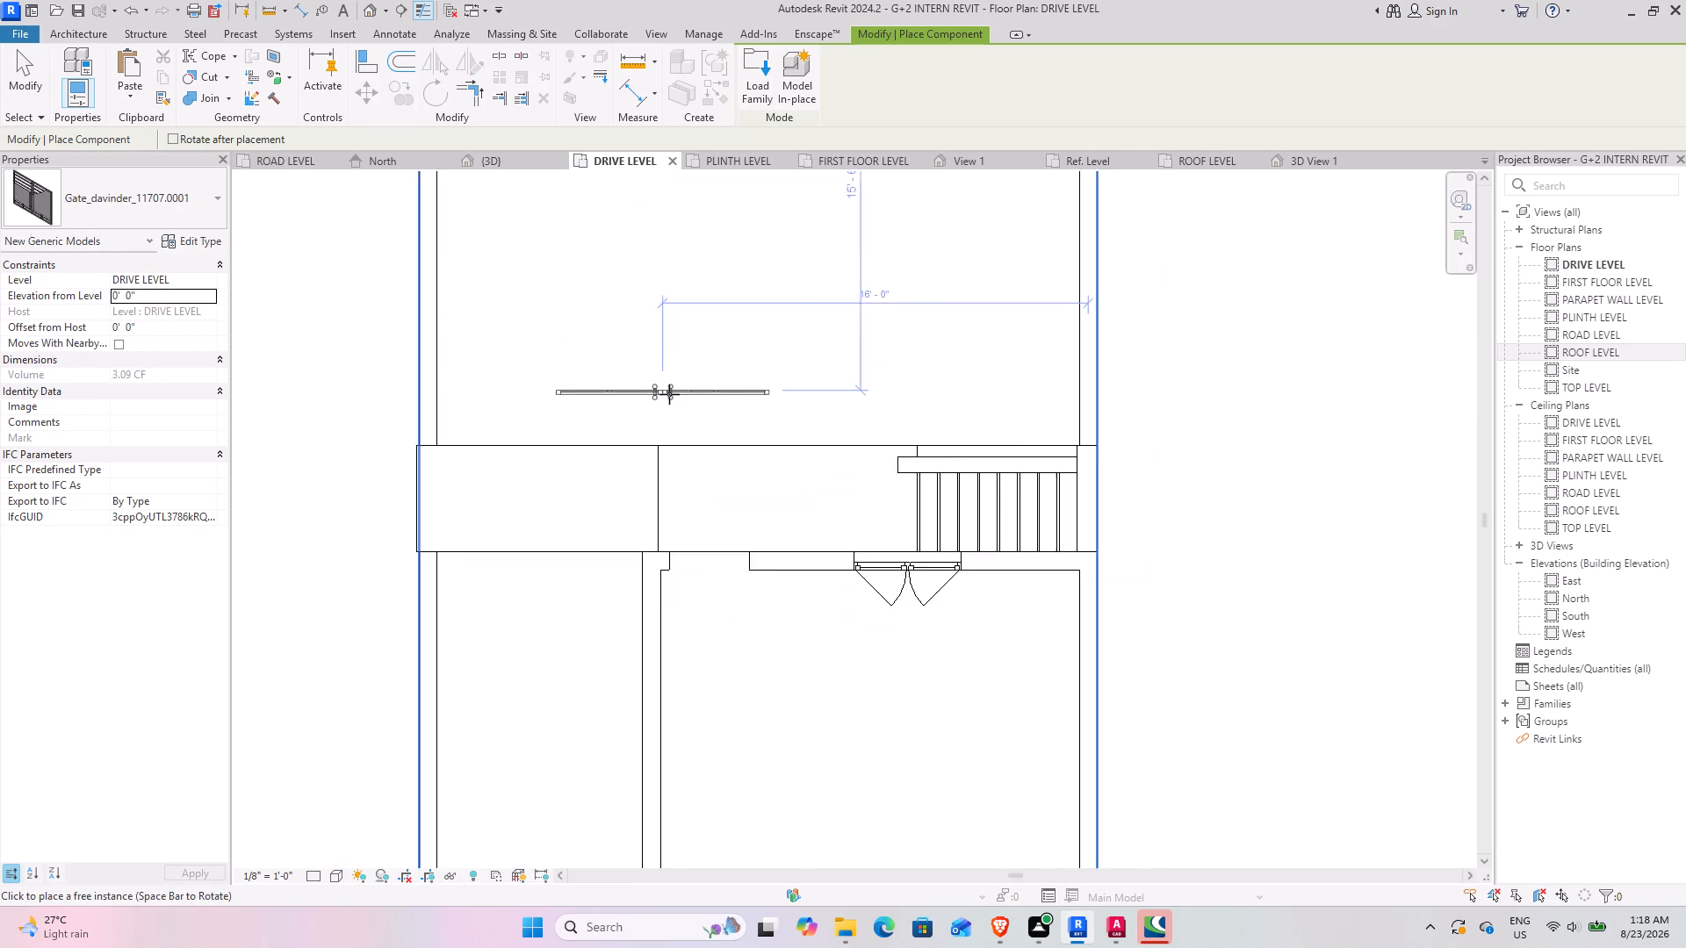
{"action": "scroll", "coordinate": [669, 394], "scroll_direction": "down", "scroll_amount": 2}
{"action": "middle_click_drag", "start_coordinate": [674, 348], "coordinate": [723, 720]}
{"action": "scroll", "coordinate": [688, 432], "scroll_direction": "up", "scroll_amount": 3}
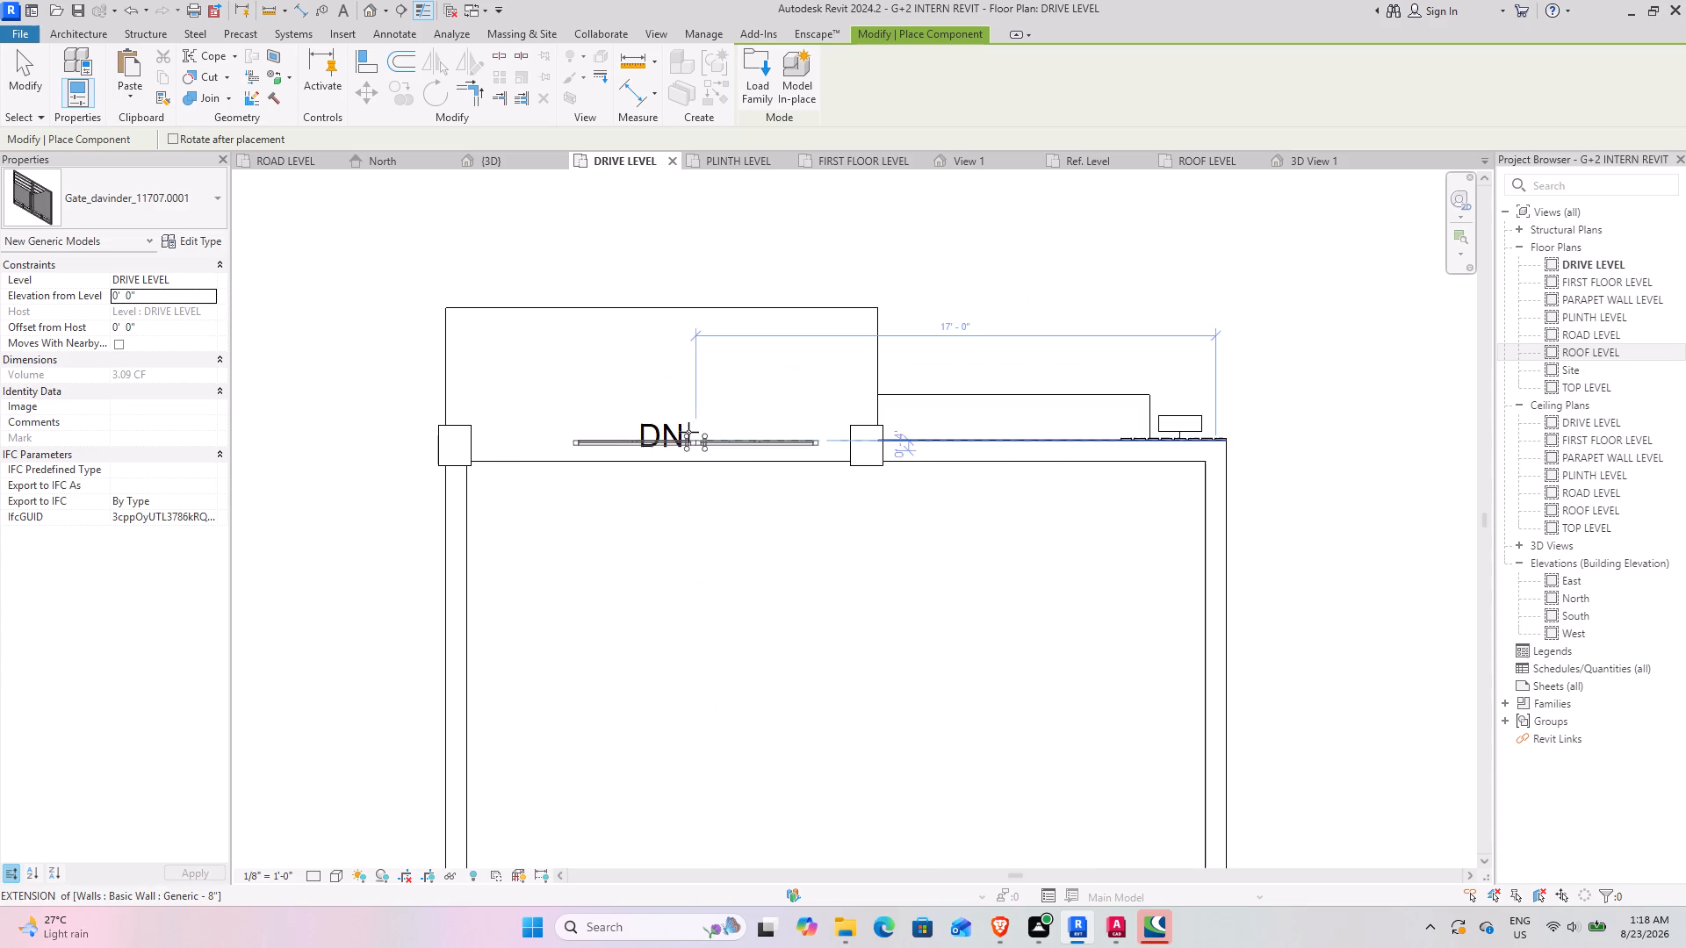
{"action": "scroll", "coordinate": [688, 432], "scroll_direction": "up", "scroll_amount": 9}
{"action": "scroll", "coordinate": [775, 464], "scroll_direction": "up", "scroll_amount": 1}
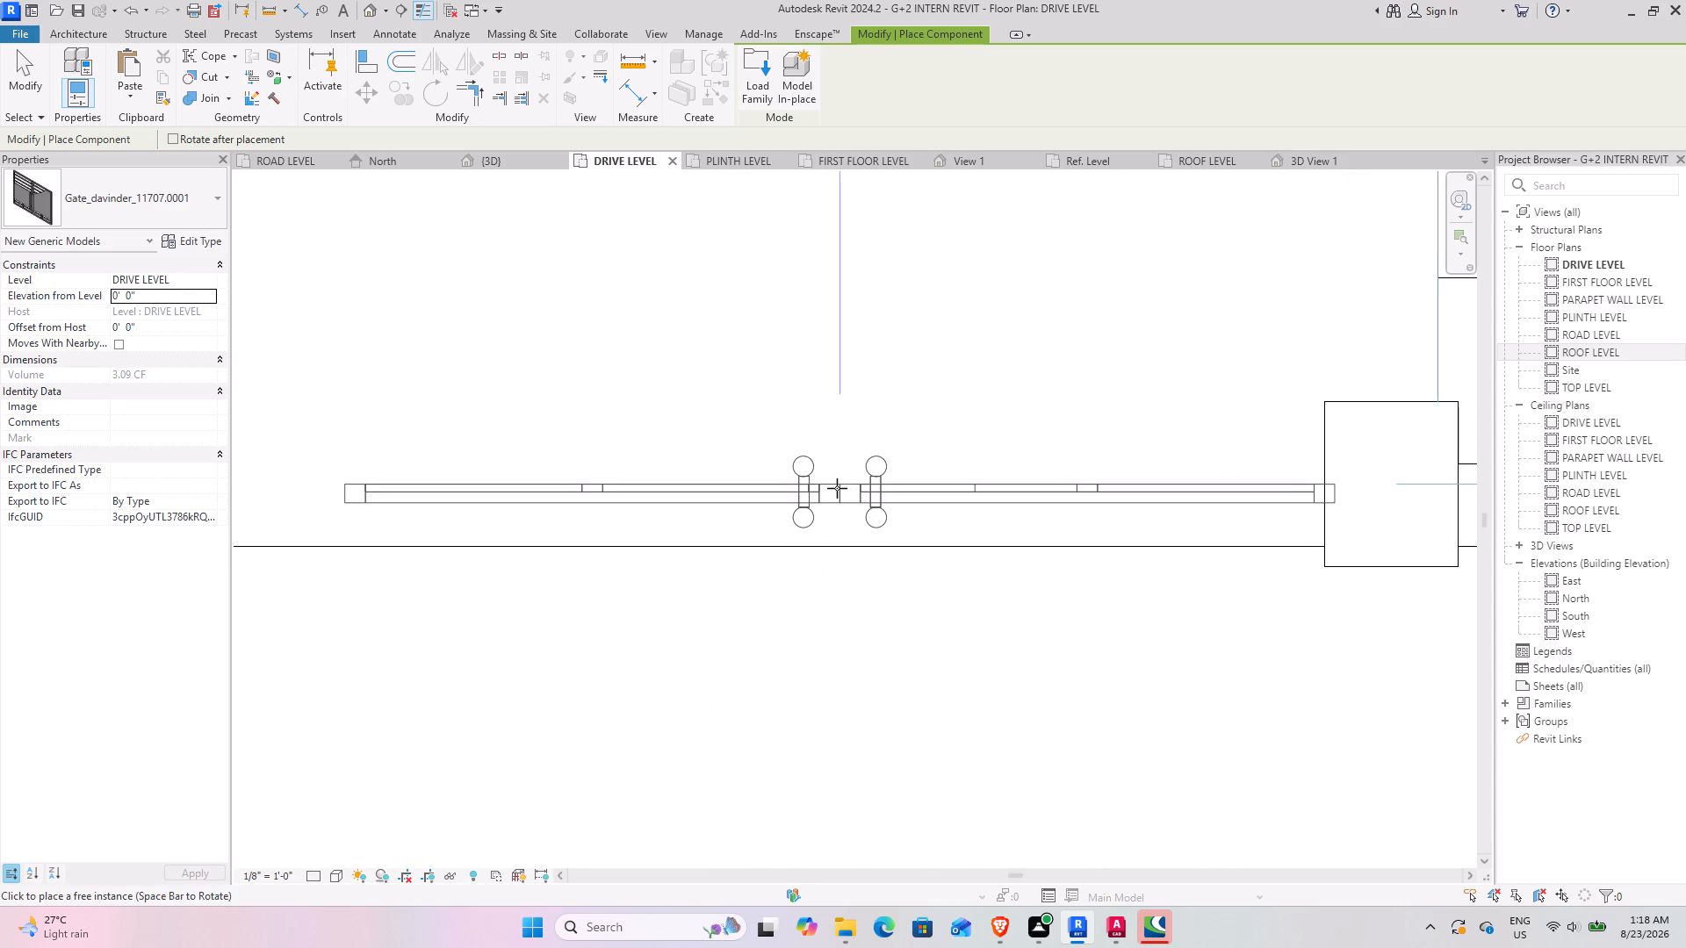
{"action": "left_click", "coordinate": [831, 487]}
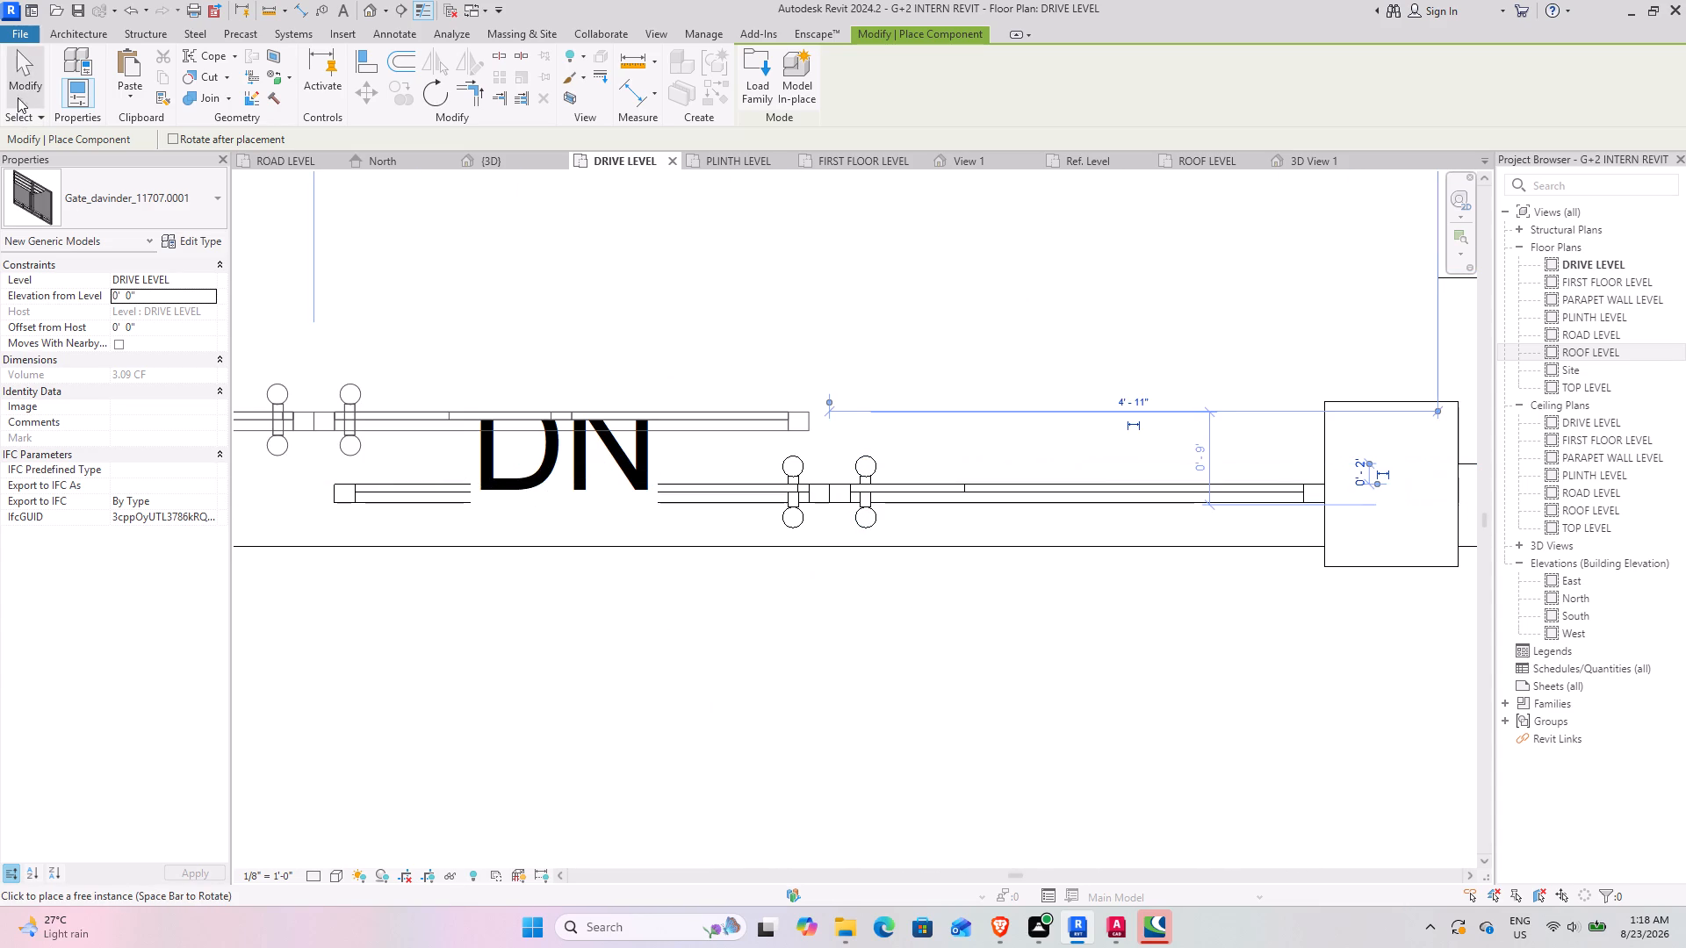
{"action": "left_click", "coordinate": [24, 71]}
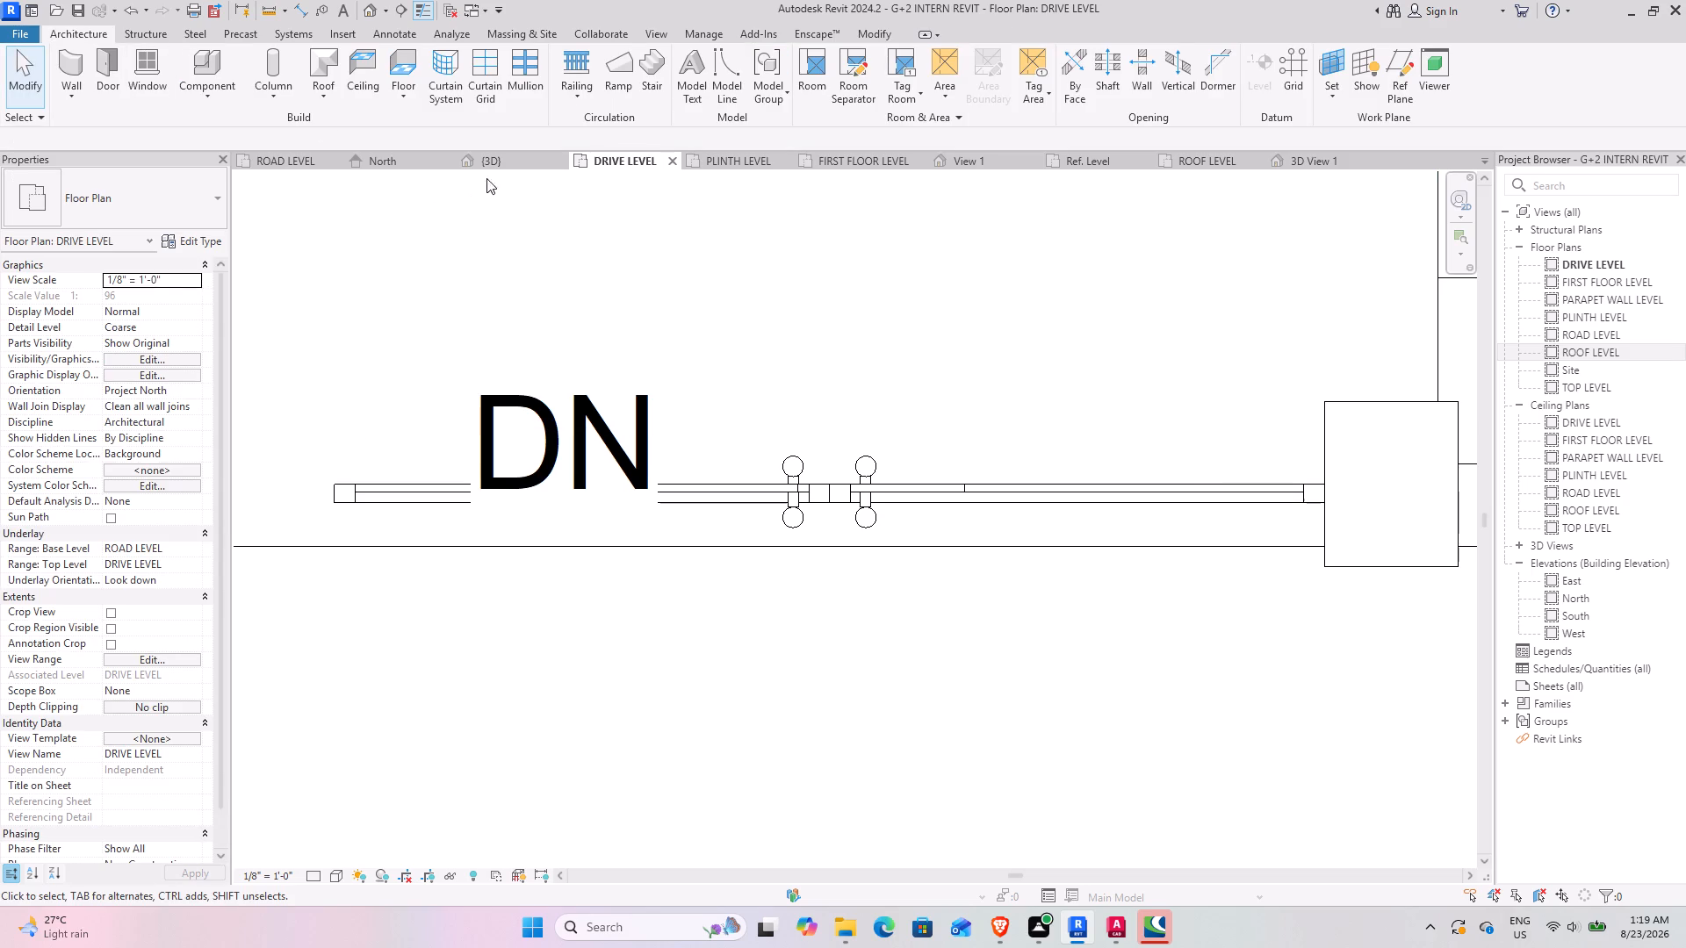
Check the placed gate's fit between the entrance pillars from several angles in the 3D view.
{"action": "left_click", "coordinate": [498, 168]}
{"action": "middle_click_drag", "start_coordinate": [795, 743], "coordinate": [808, 738], "text": "shift"}
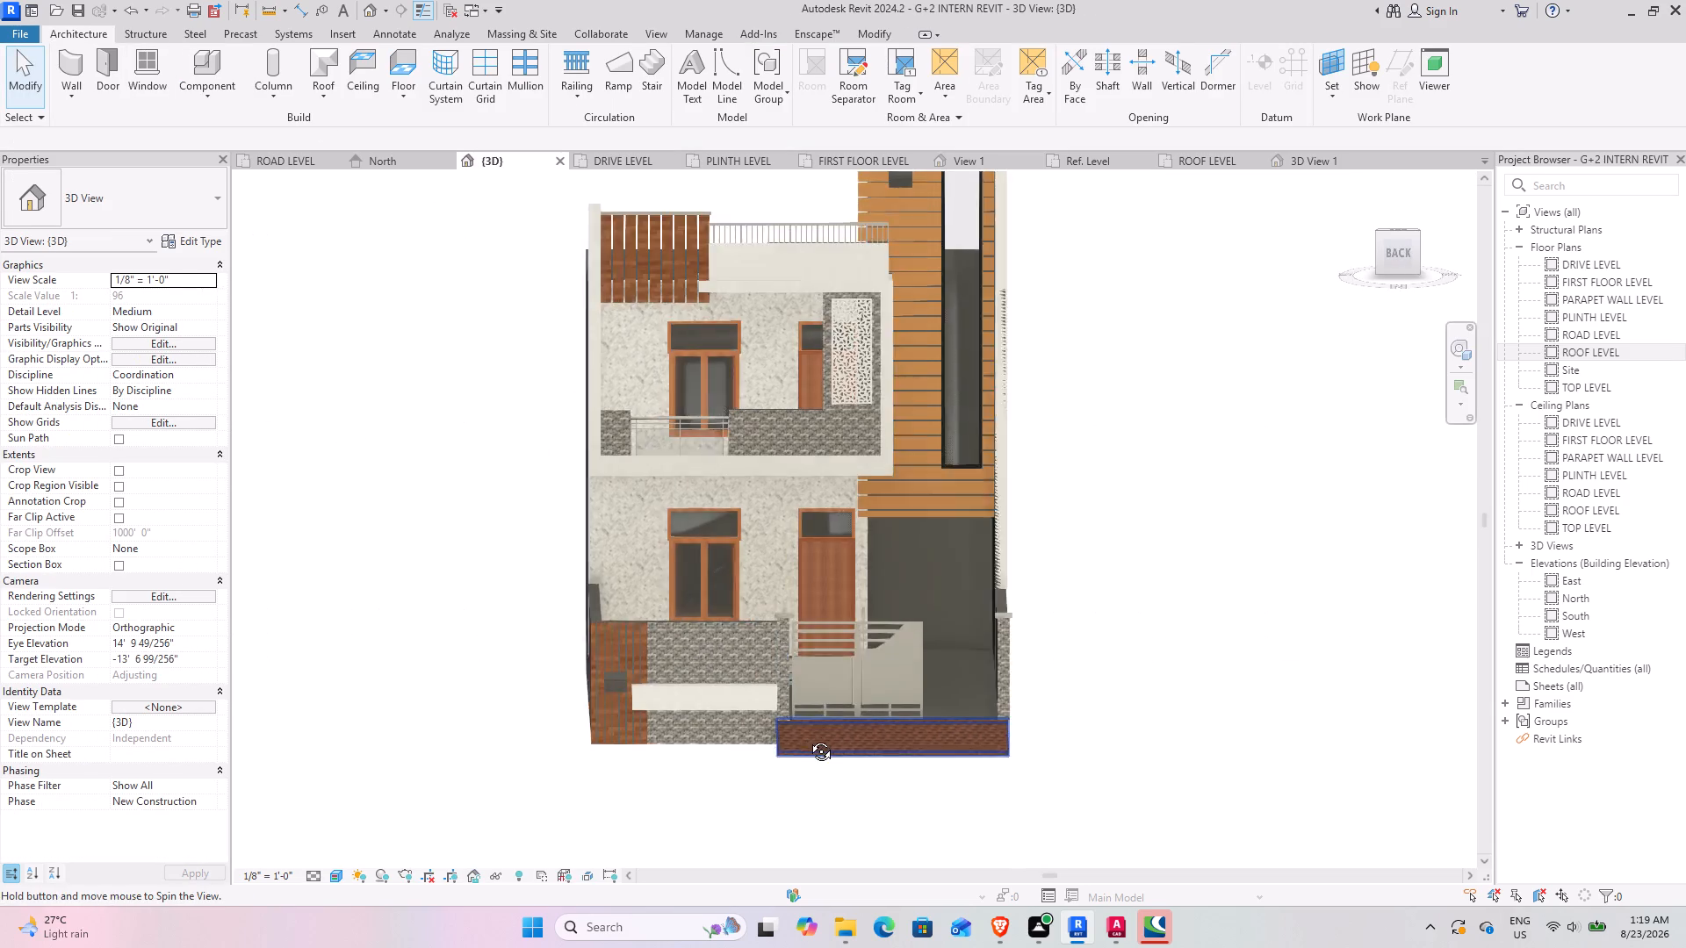
{"action": "middle_click_drag", "start_coordinate": [808, 738], "coordinate": [645, 753], "text": "shift"}
{"action": "scroll", "coordinate": [566, 676], "scroll_direction": "up", "scroll_amount": 6}
{"action": "middle_click_drag", "start_coordinate": [560, 668], "coordinate": [650, 686], "text": "shift"}
{"action": "middle_click_drag", "start_coordinate": [809, 734], "coordinate": [722, 619]}
{"action": "scroll", "coordinate": [792, 571], "scroll_direction": "up", "scroll_amount": 7}
{"action": "middle_click_drag", "start_coordinate": [789, 614], "coordinate": [802, 611], "text": "shift"}
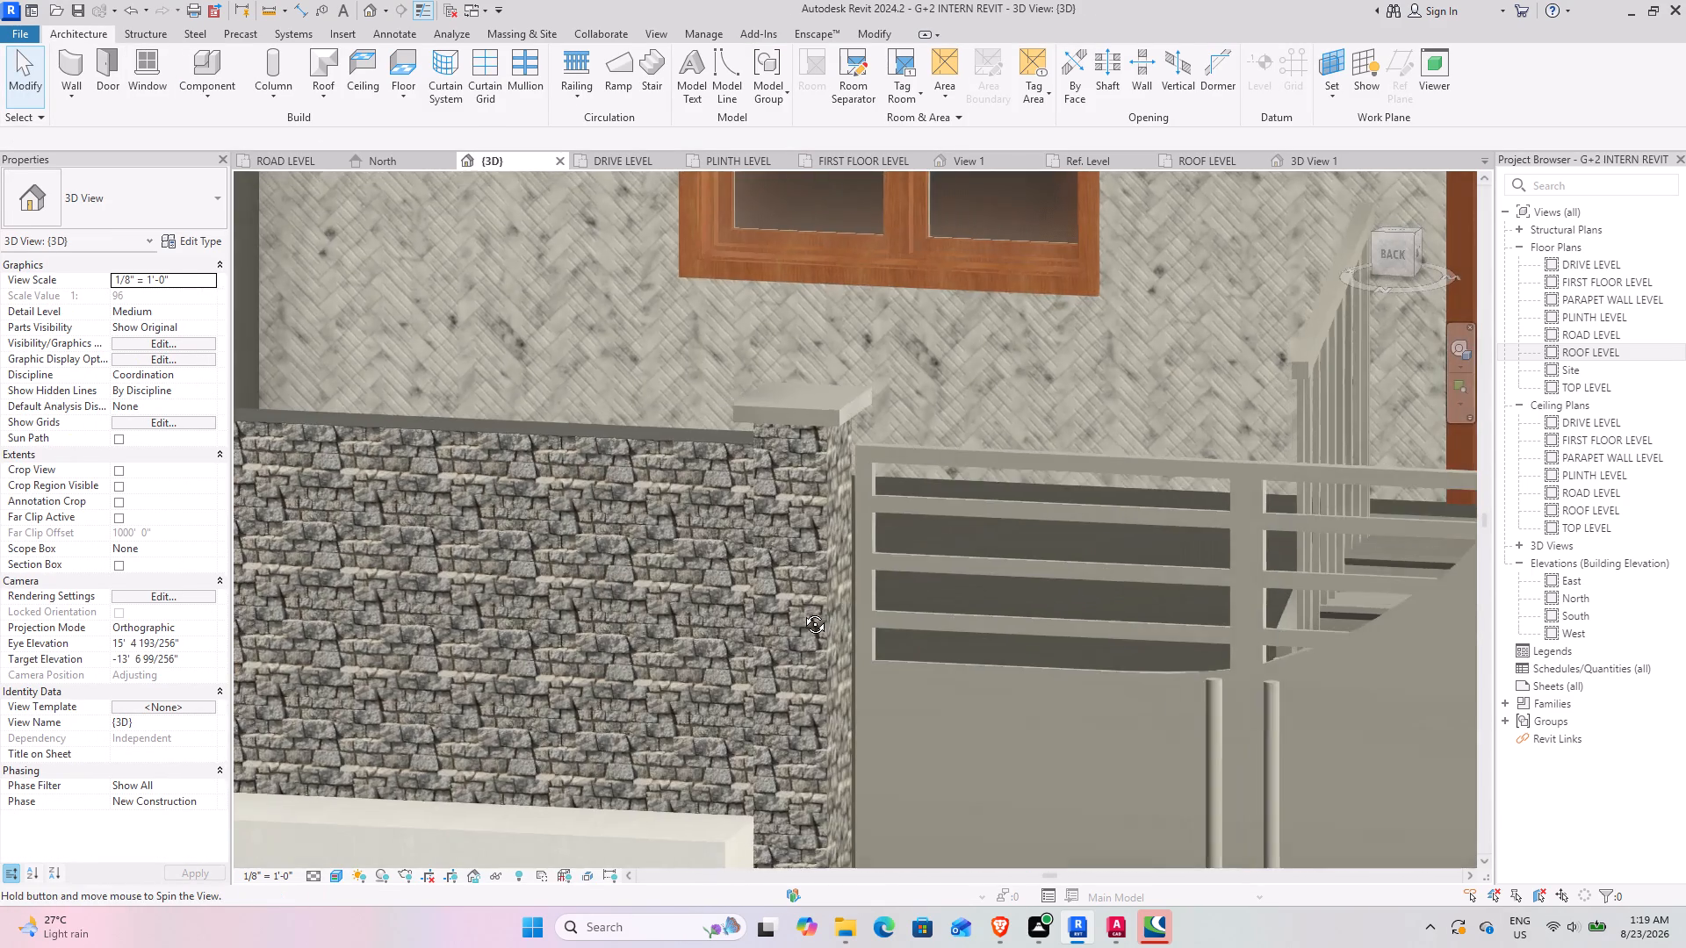
{"action": "middle_click_drag", "start_coordinate": [802, 611], "coordinate": [826, 602], "text": "shift"}
{"action": "middle_click_drag", "start_coordinate": [860, 608], "coordinate": [528, 363]}
{"action": "scroll", "coordinate": [663, 482], "scroll_direction": "down", "scroll_amount": 2}
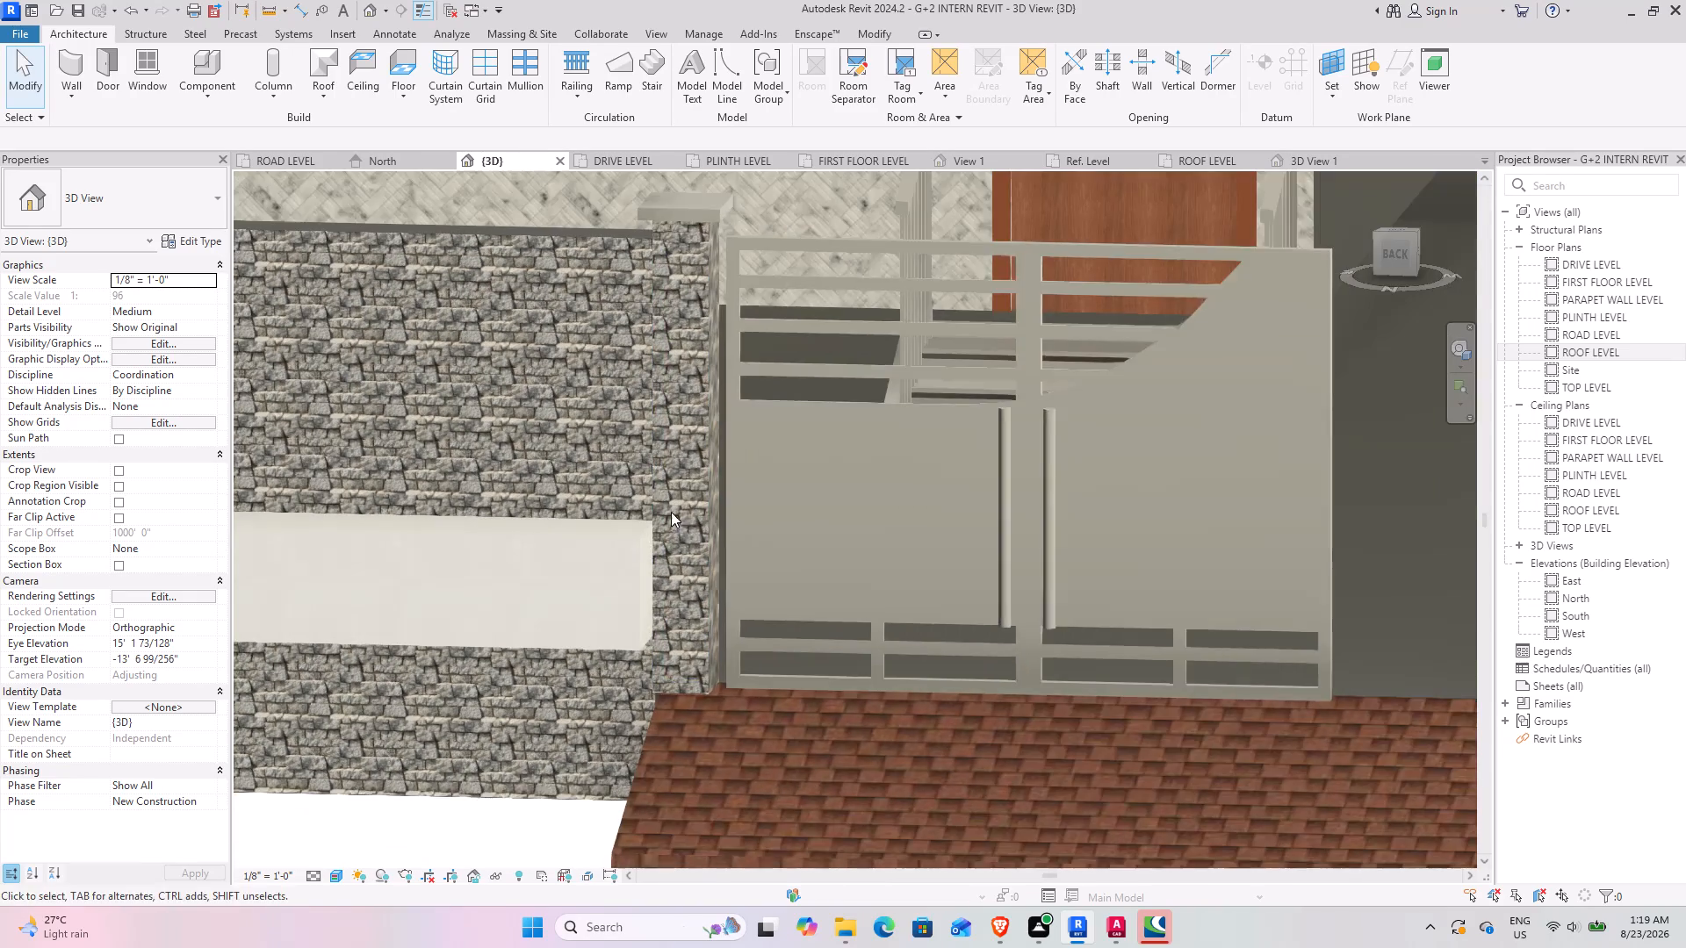
{"action": "middle_click_drag", "start_coordinate": [725, 542], "coordinate": [696, 554]}
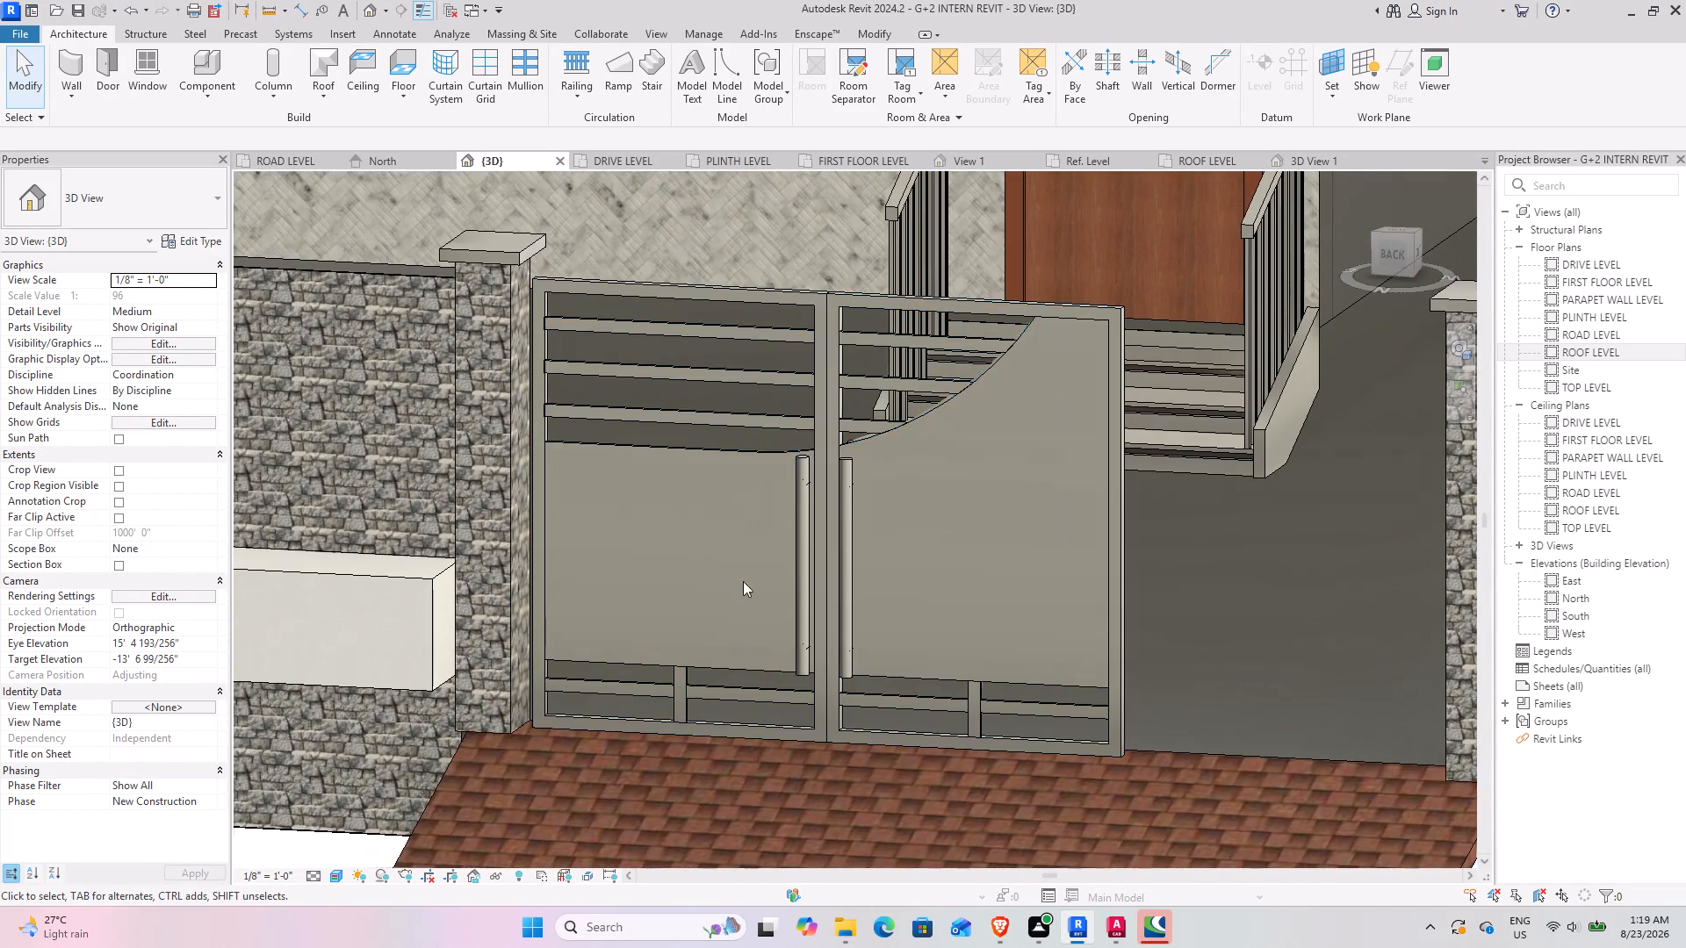
{"action": "scroll", "coordinate": [851, 505], "scroll_direction": "down", "scroll_amount": 3}
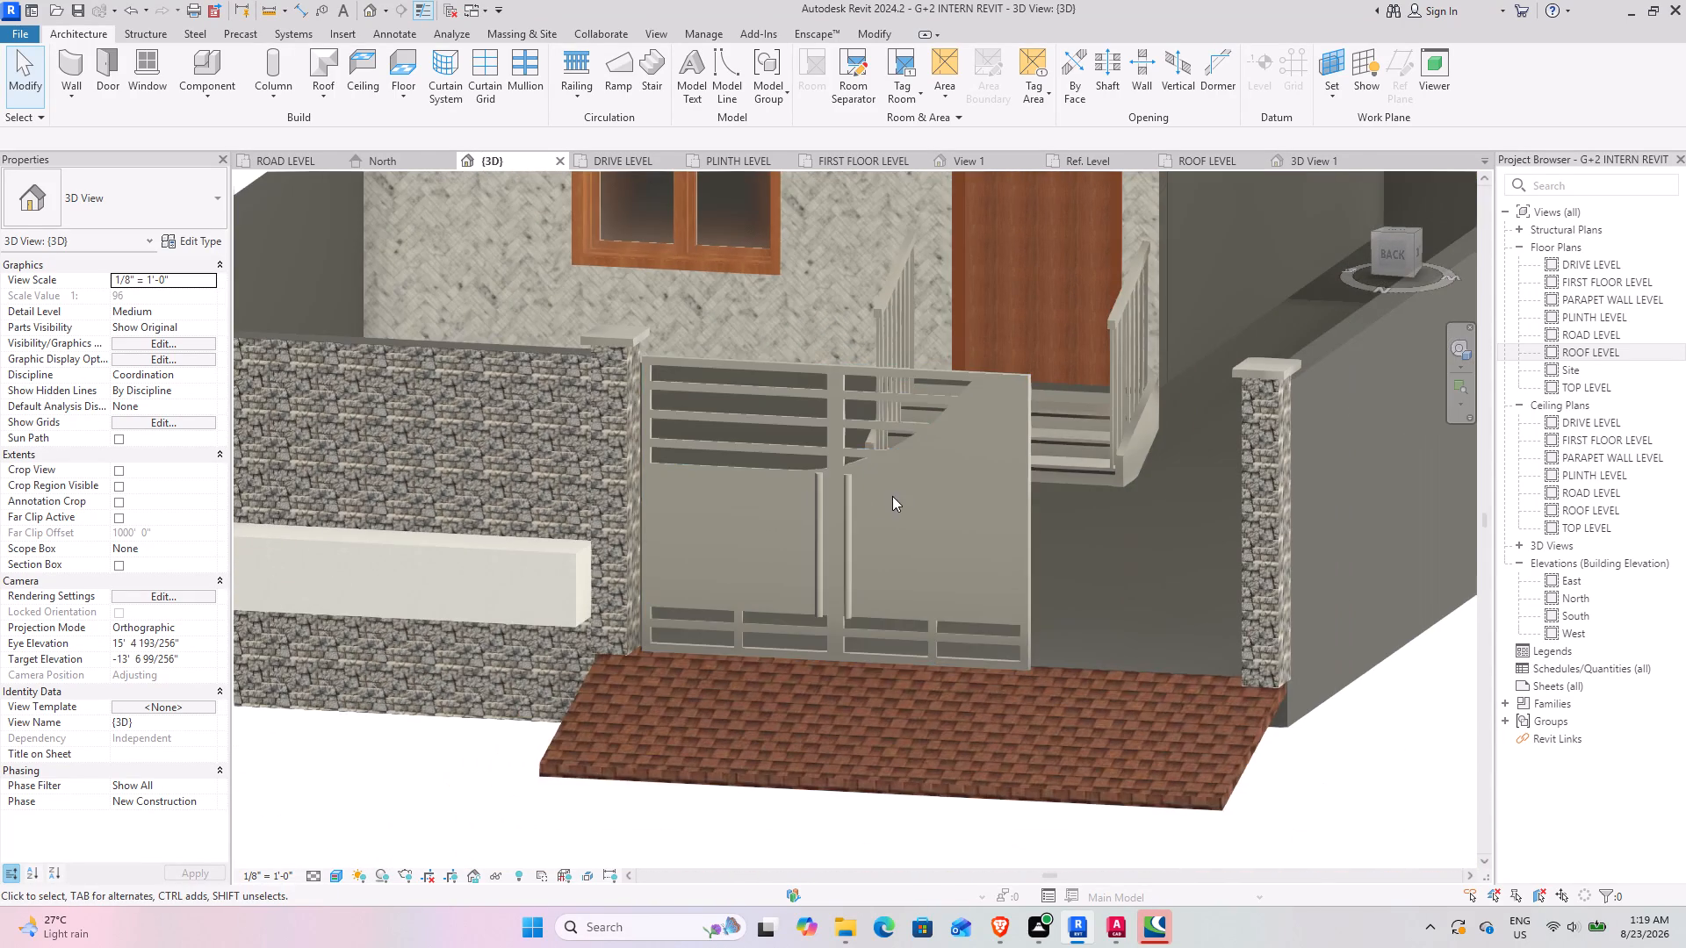
{"action": "middle_click_drag", "start_coordinate": [900, 492], "coordinate": [965, 477], "text": "shift"}
{"action": "middle_click_drag", "start_coordinate": [940, 474], "coordinate": [805, 477]}
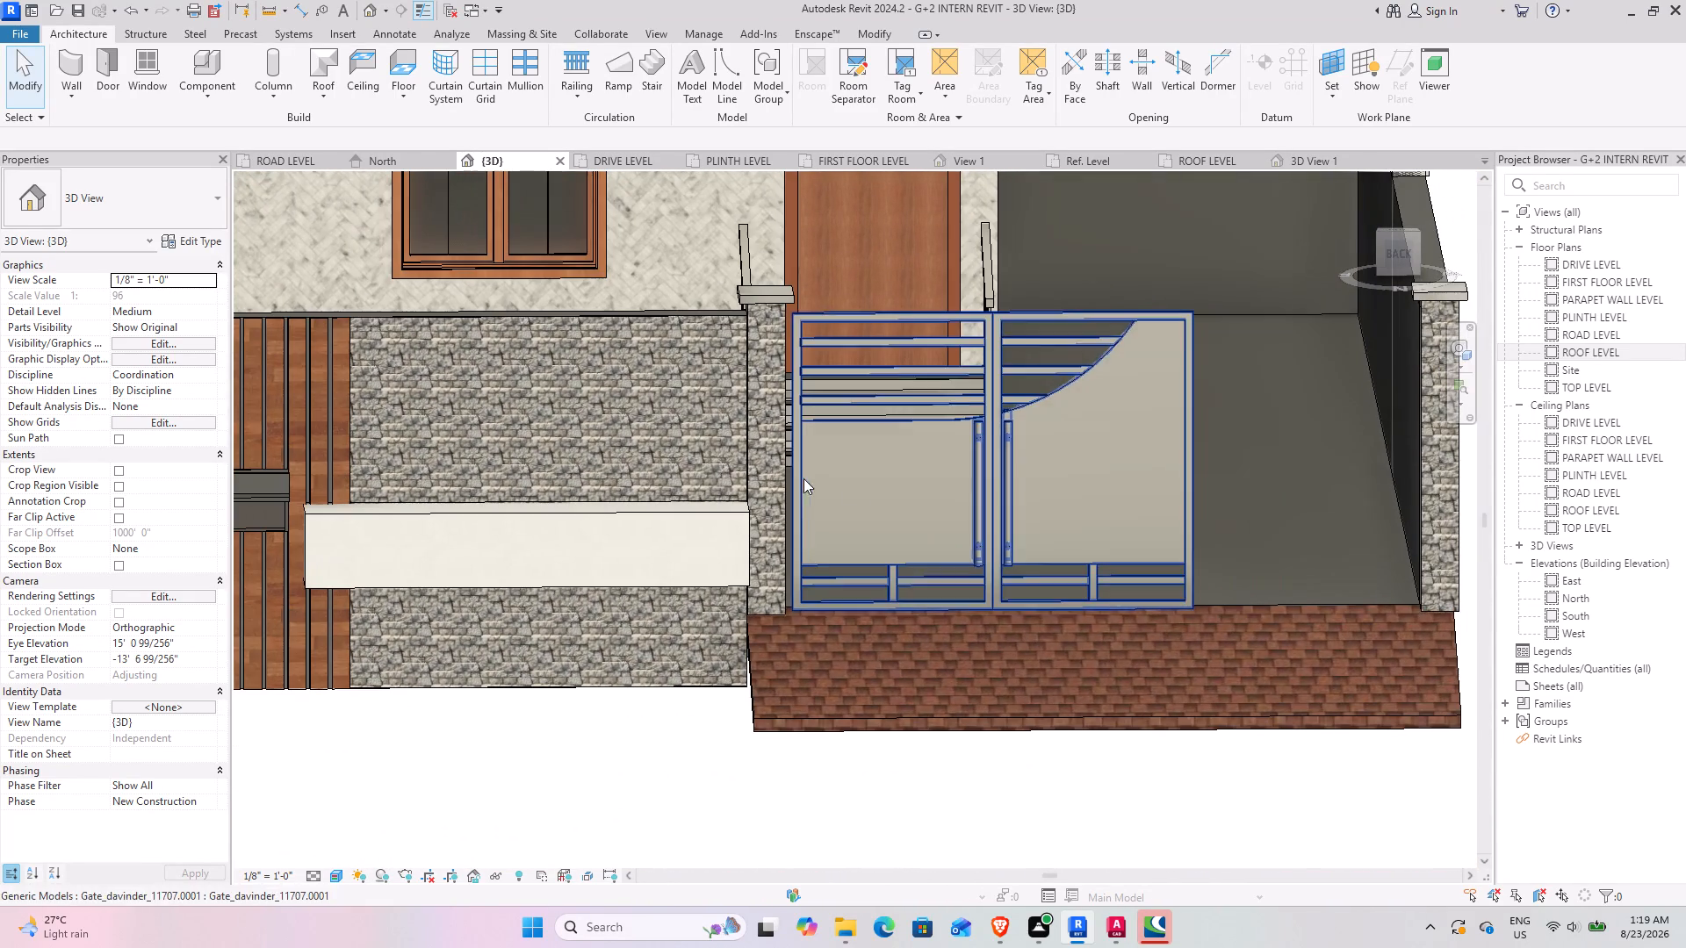
{"action": "scroll", "coordinate": [1089, 466], "scroll_direction": "down", "scroll_amount": 1}
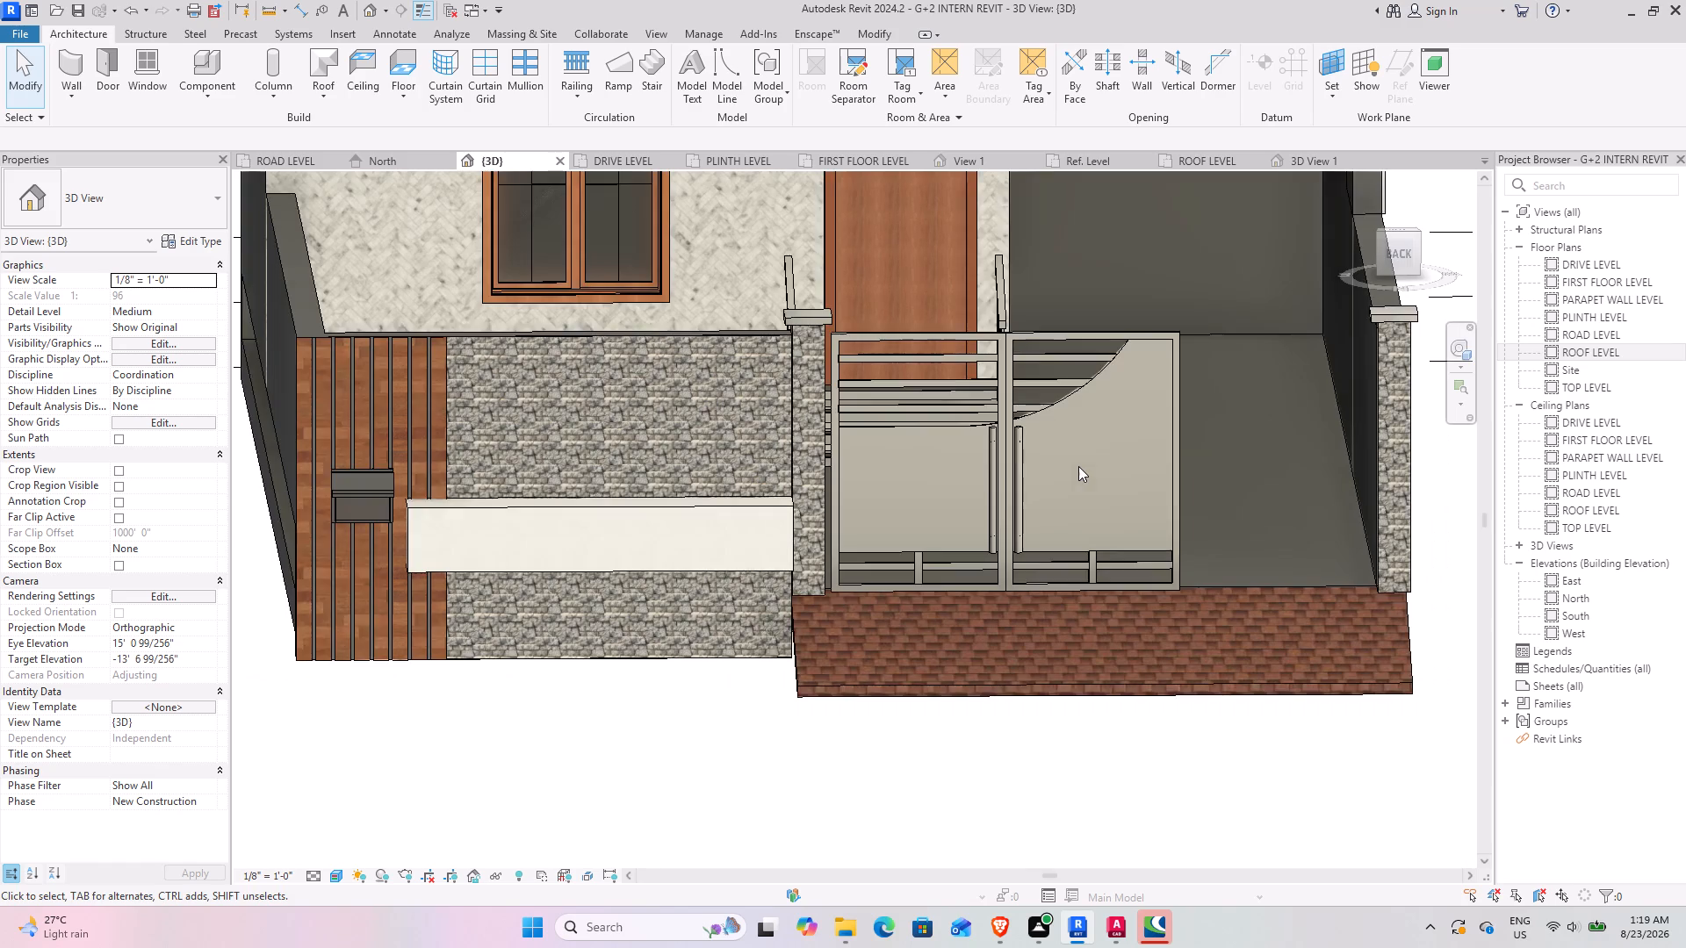
{"action": "middle_click_drag", "start_coordinate": [1053, 466], "coordinate": [983, 522], "text": "shift"}
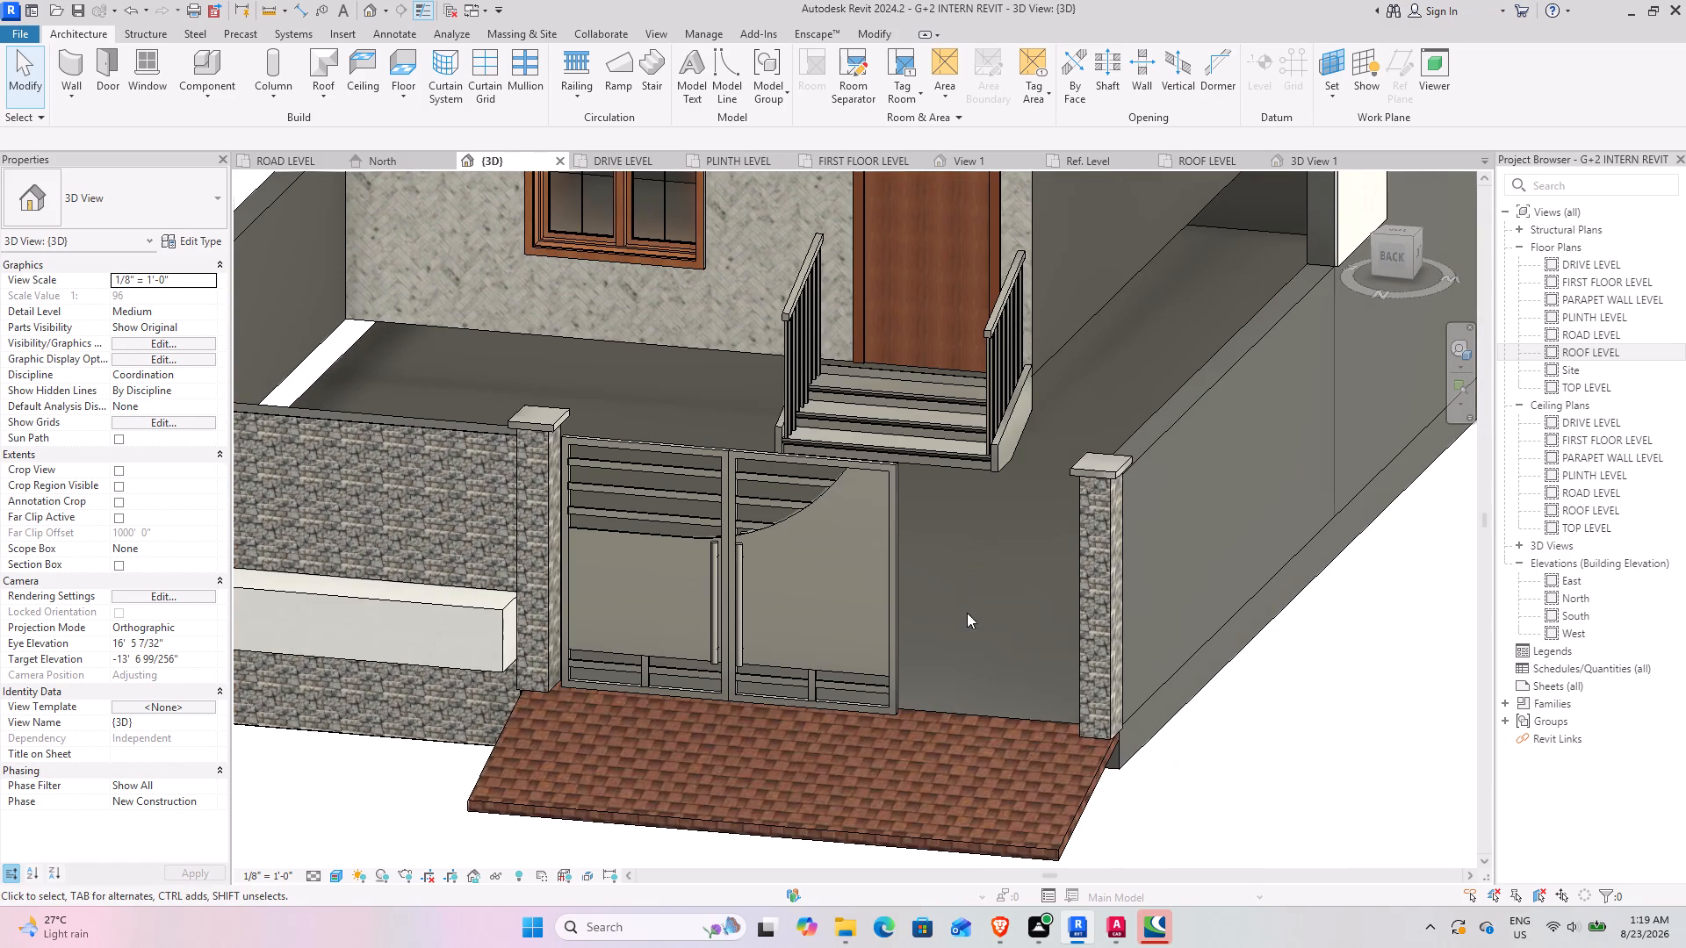
{"action": "middle_click_drag", "start_coordinate": [904, 650], "coordinate": [926, 657], "text": "shift"}
Open the placed gate's family for editing.
{"action": "left_click", "coordinate": [976, 587]}
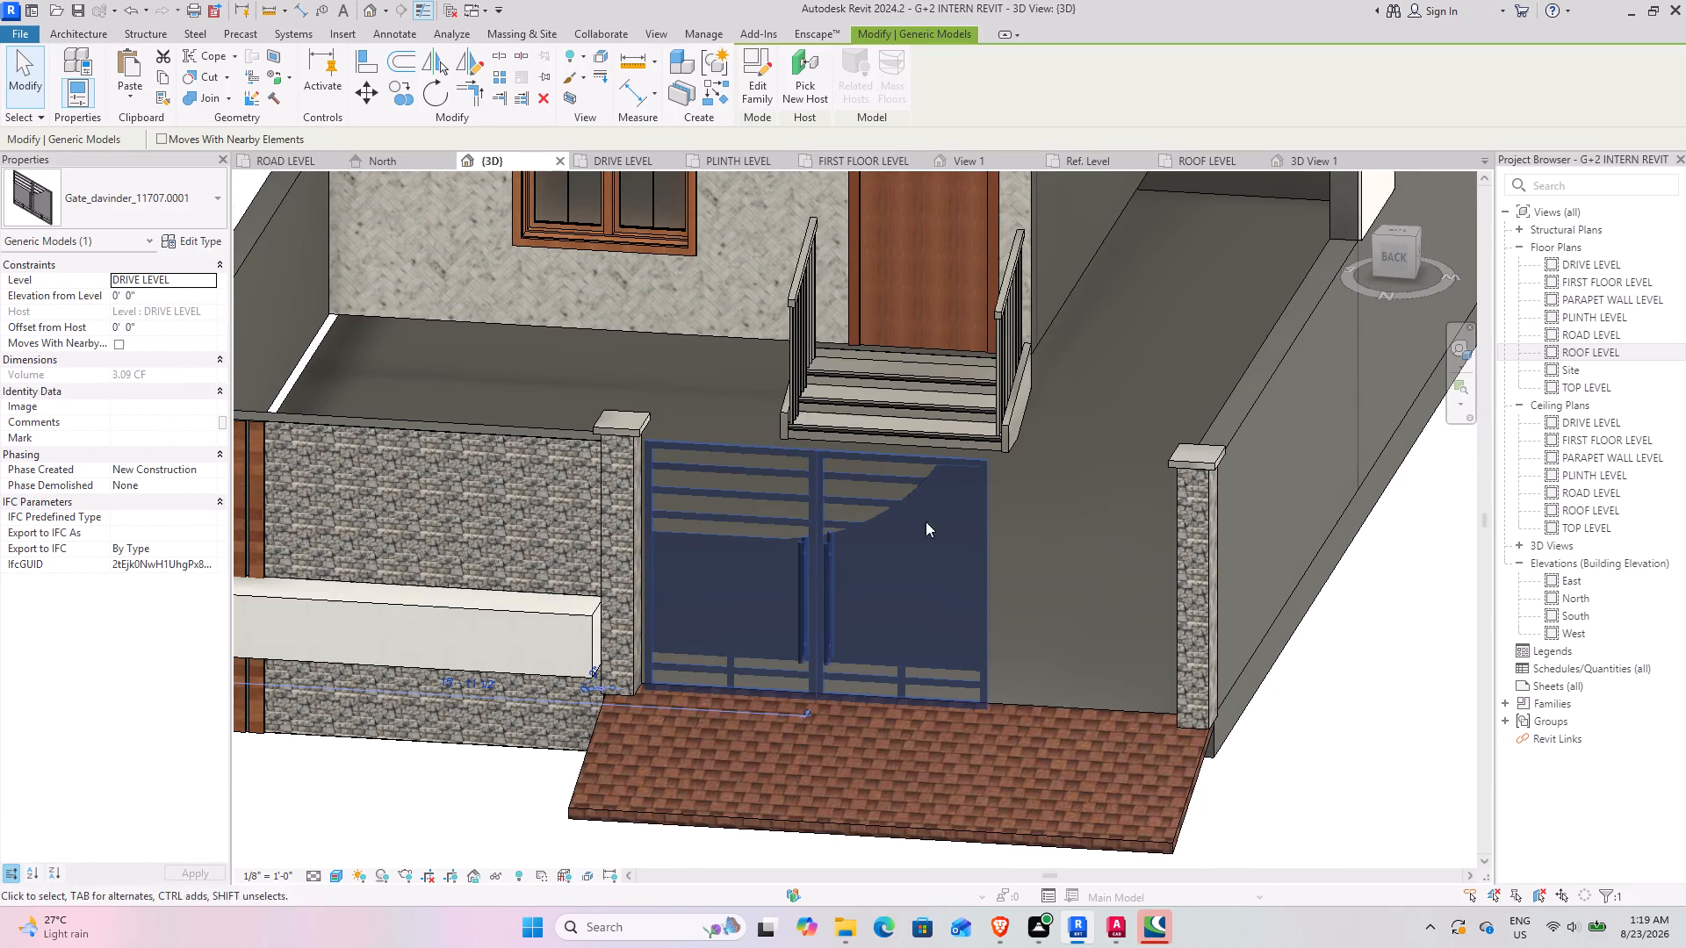
{"action": "left_click", "coordinate": [763, 66]}
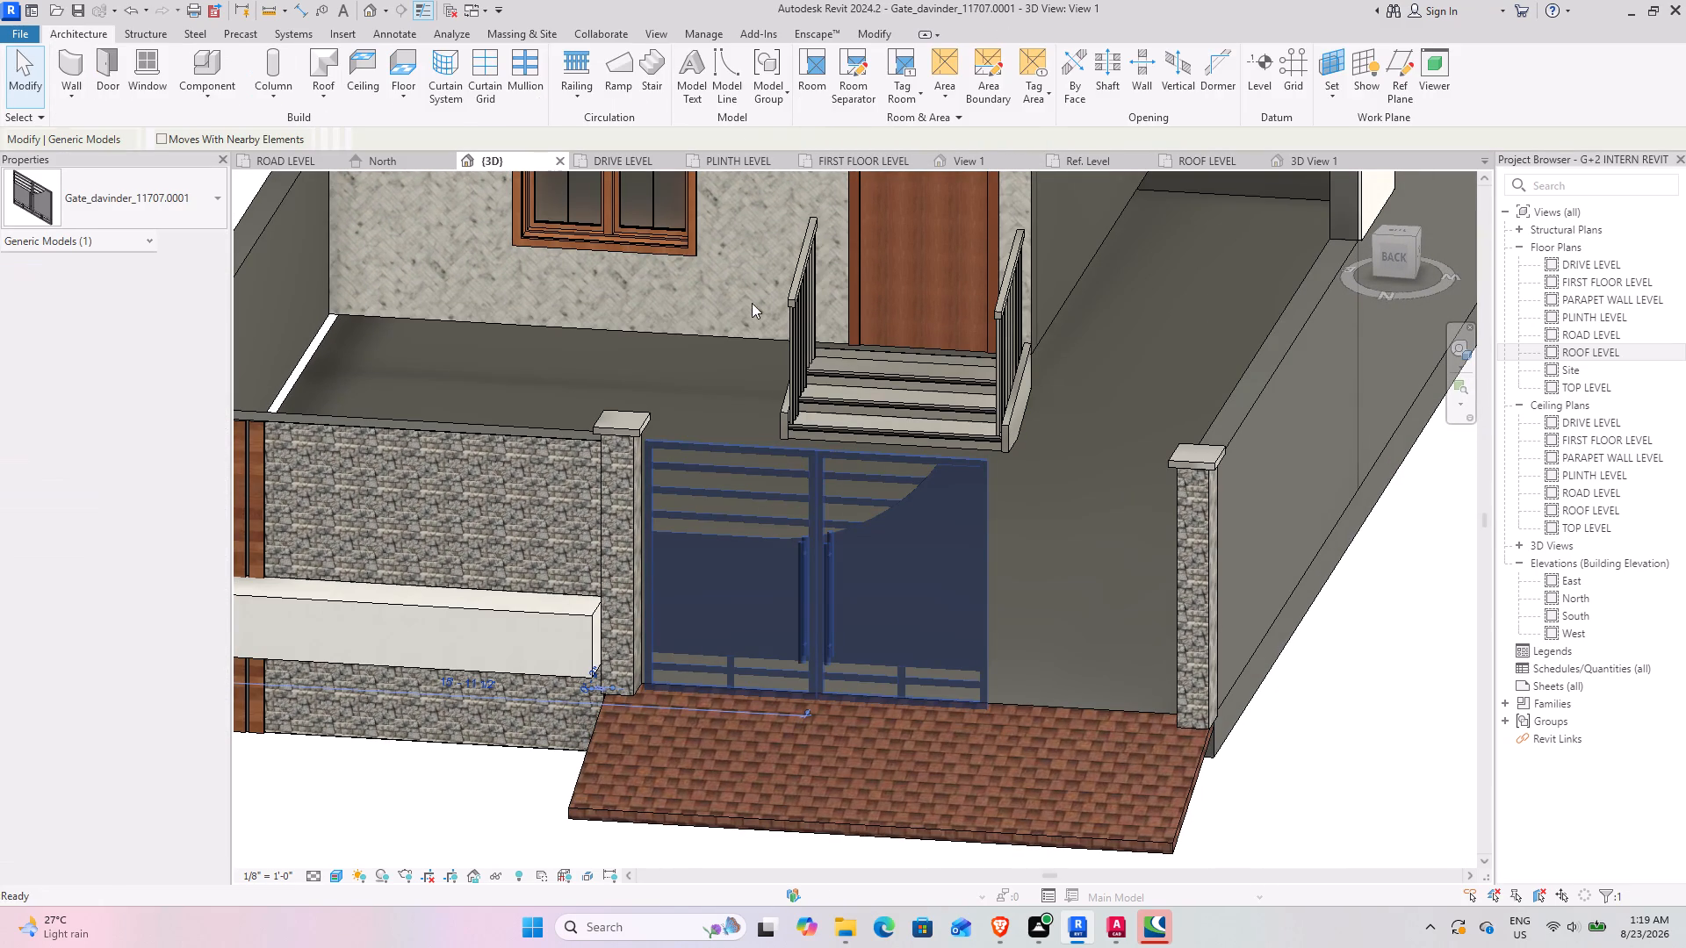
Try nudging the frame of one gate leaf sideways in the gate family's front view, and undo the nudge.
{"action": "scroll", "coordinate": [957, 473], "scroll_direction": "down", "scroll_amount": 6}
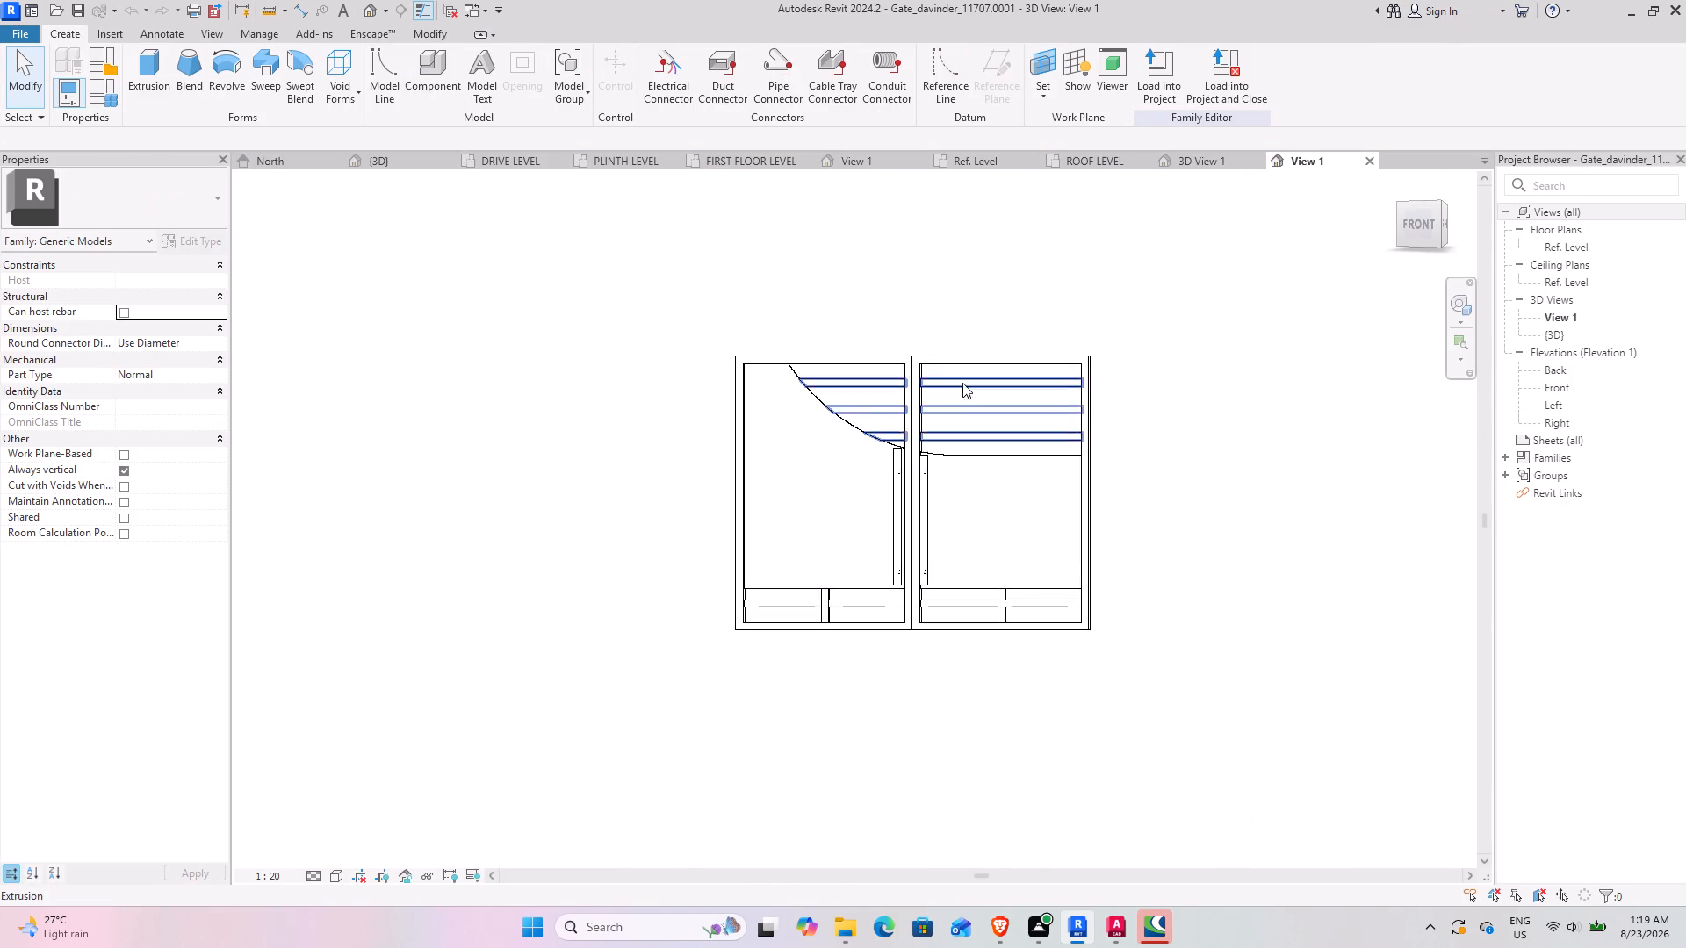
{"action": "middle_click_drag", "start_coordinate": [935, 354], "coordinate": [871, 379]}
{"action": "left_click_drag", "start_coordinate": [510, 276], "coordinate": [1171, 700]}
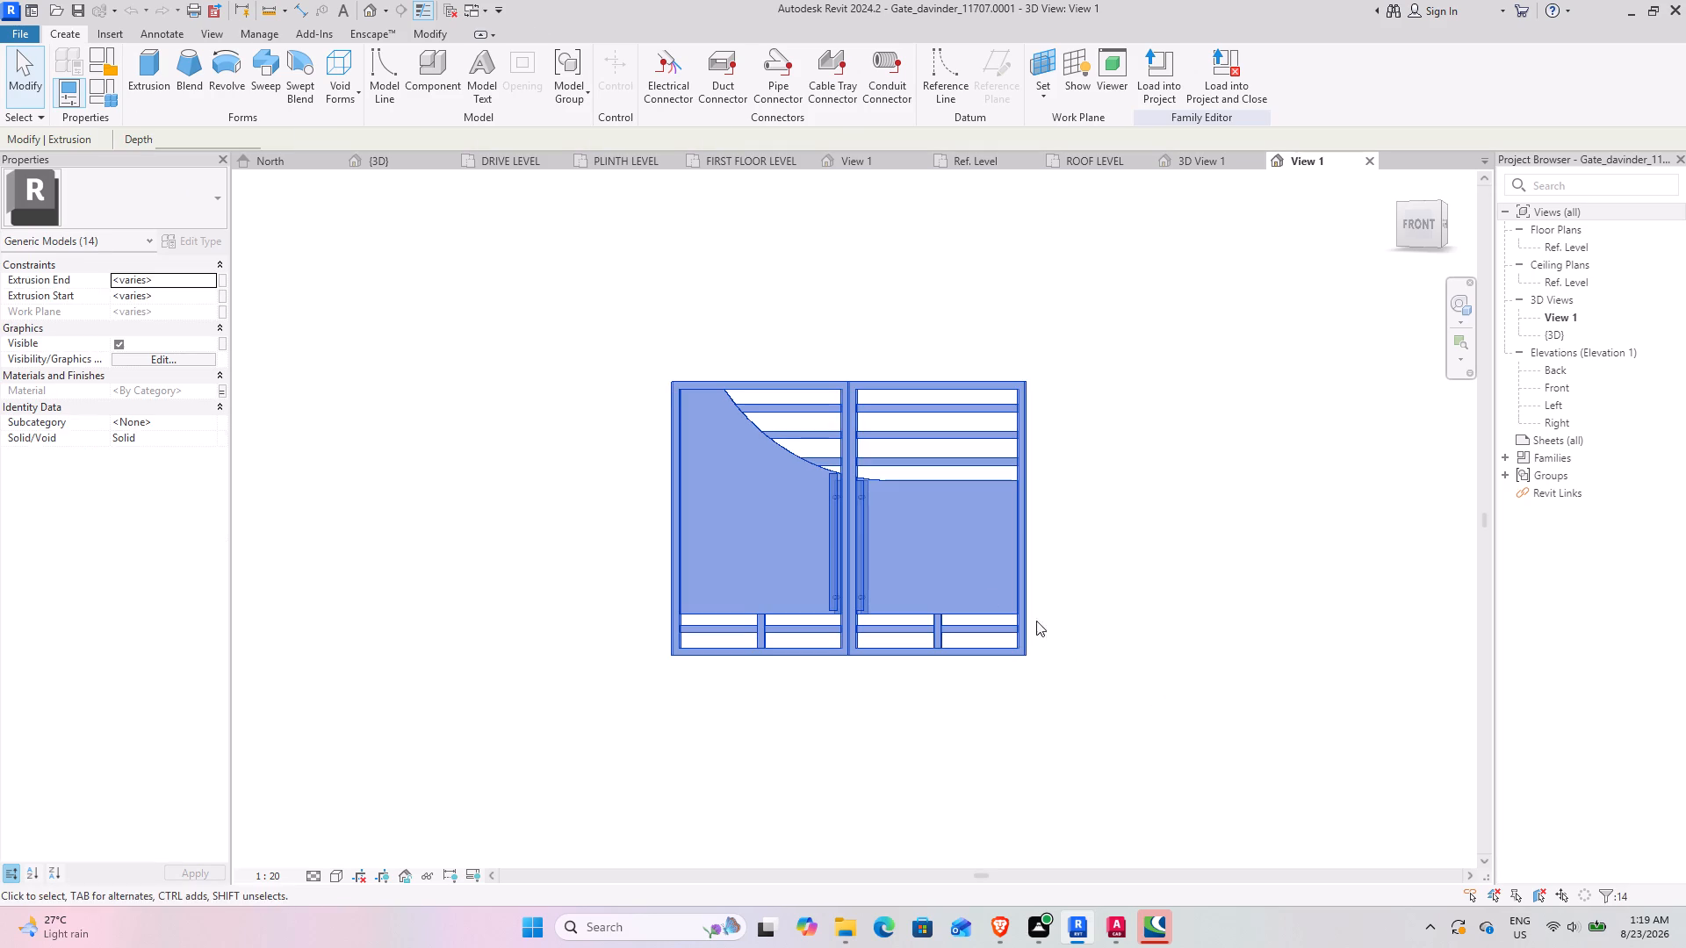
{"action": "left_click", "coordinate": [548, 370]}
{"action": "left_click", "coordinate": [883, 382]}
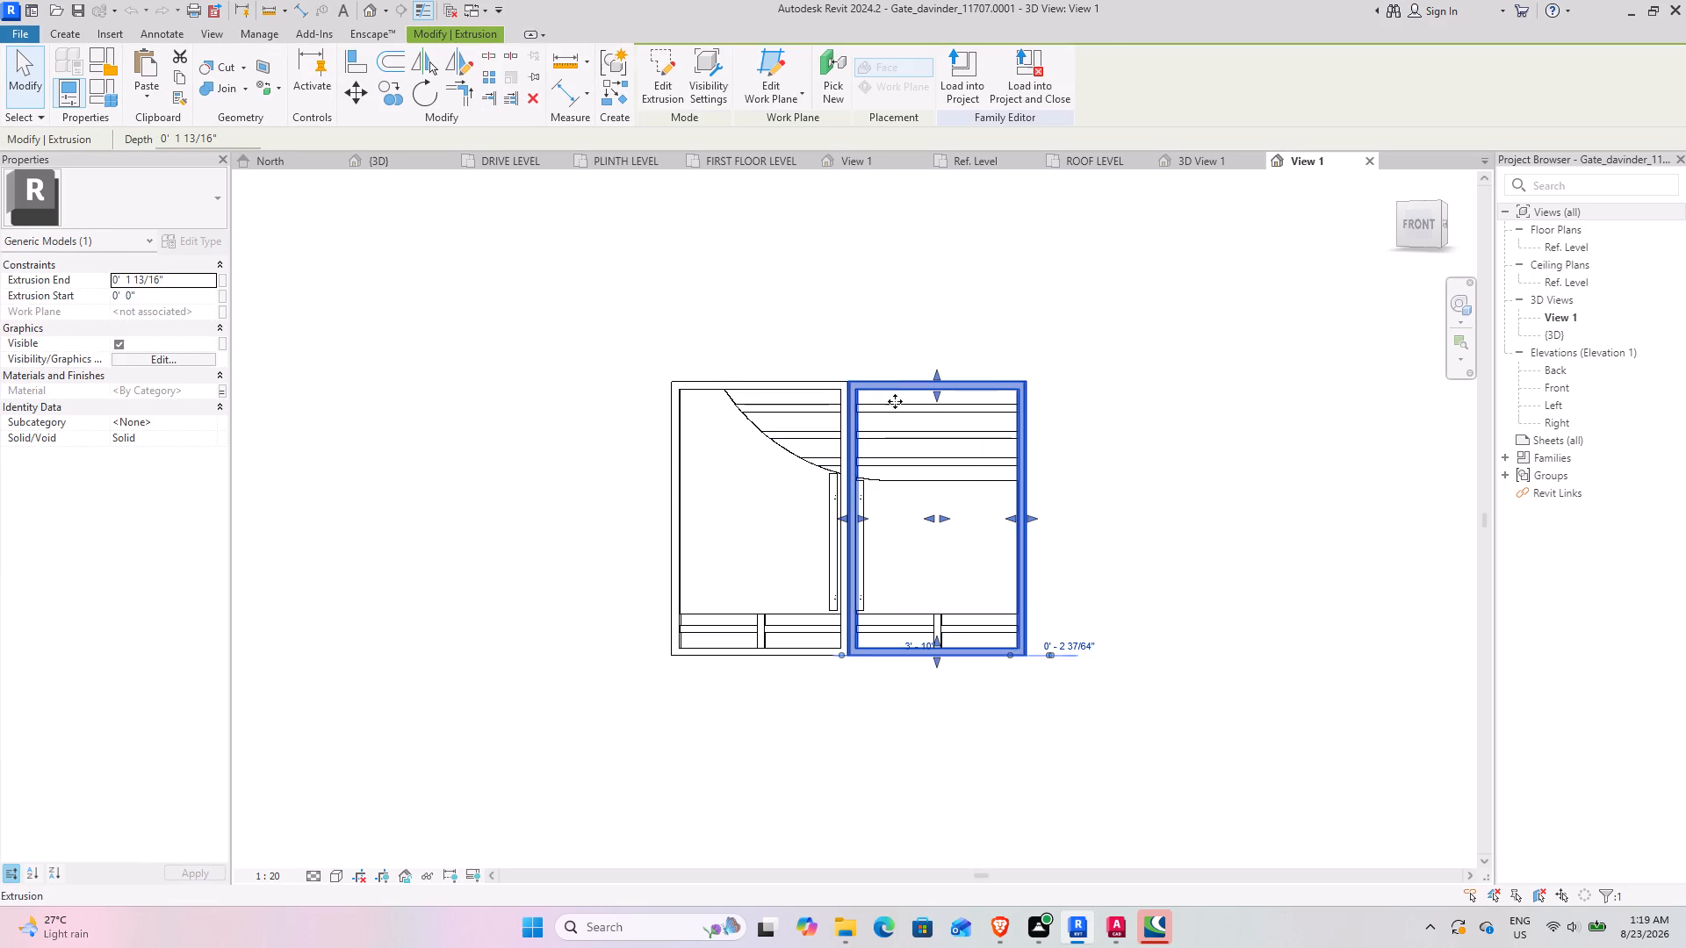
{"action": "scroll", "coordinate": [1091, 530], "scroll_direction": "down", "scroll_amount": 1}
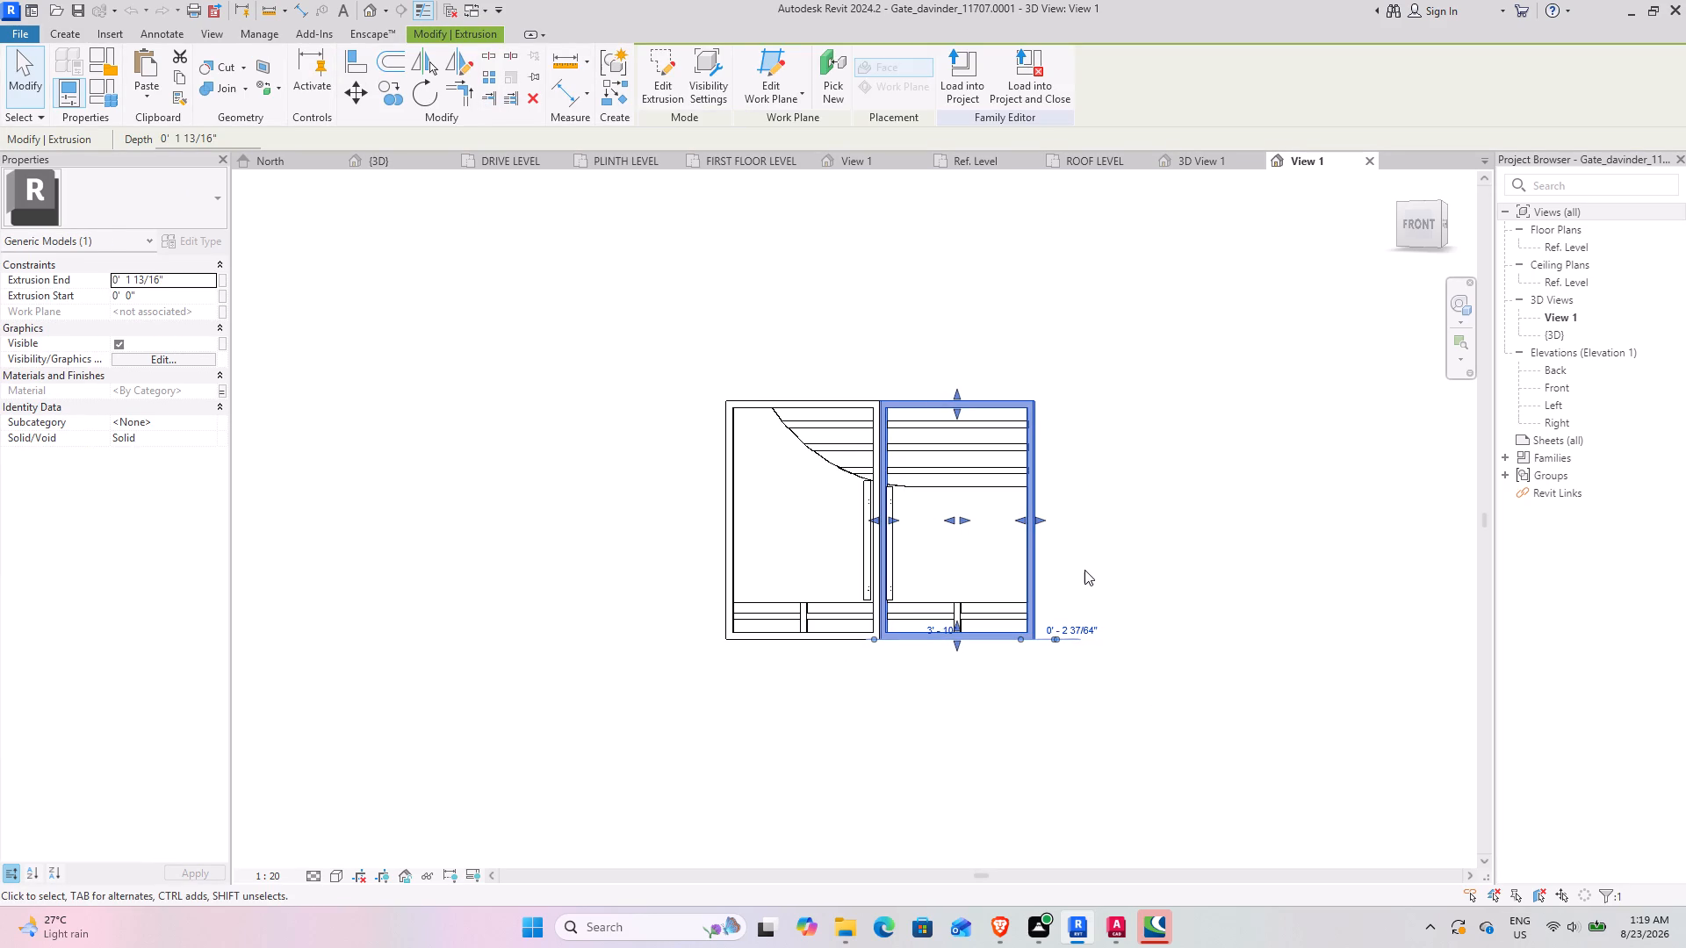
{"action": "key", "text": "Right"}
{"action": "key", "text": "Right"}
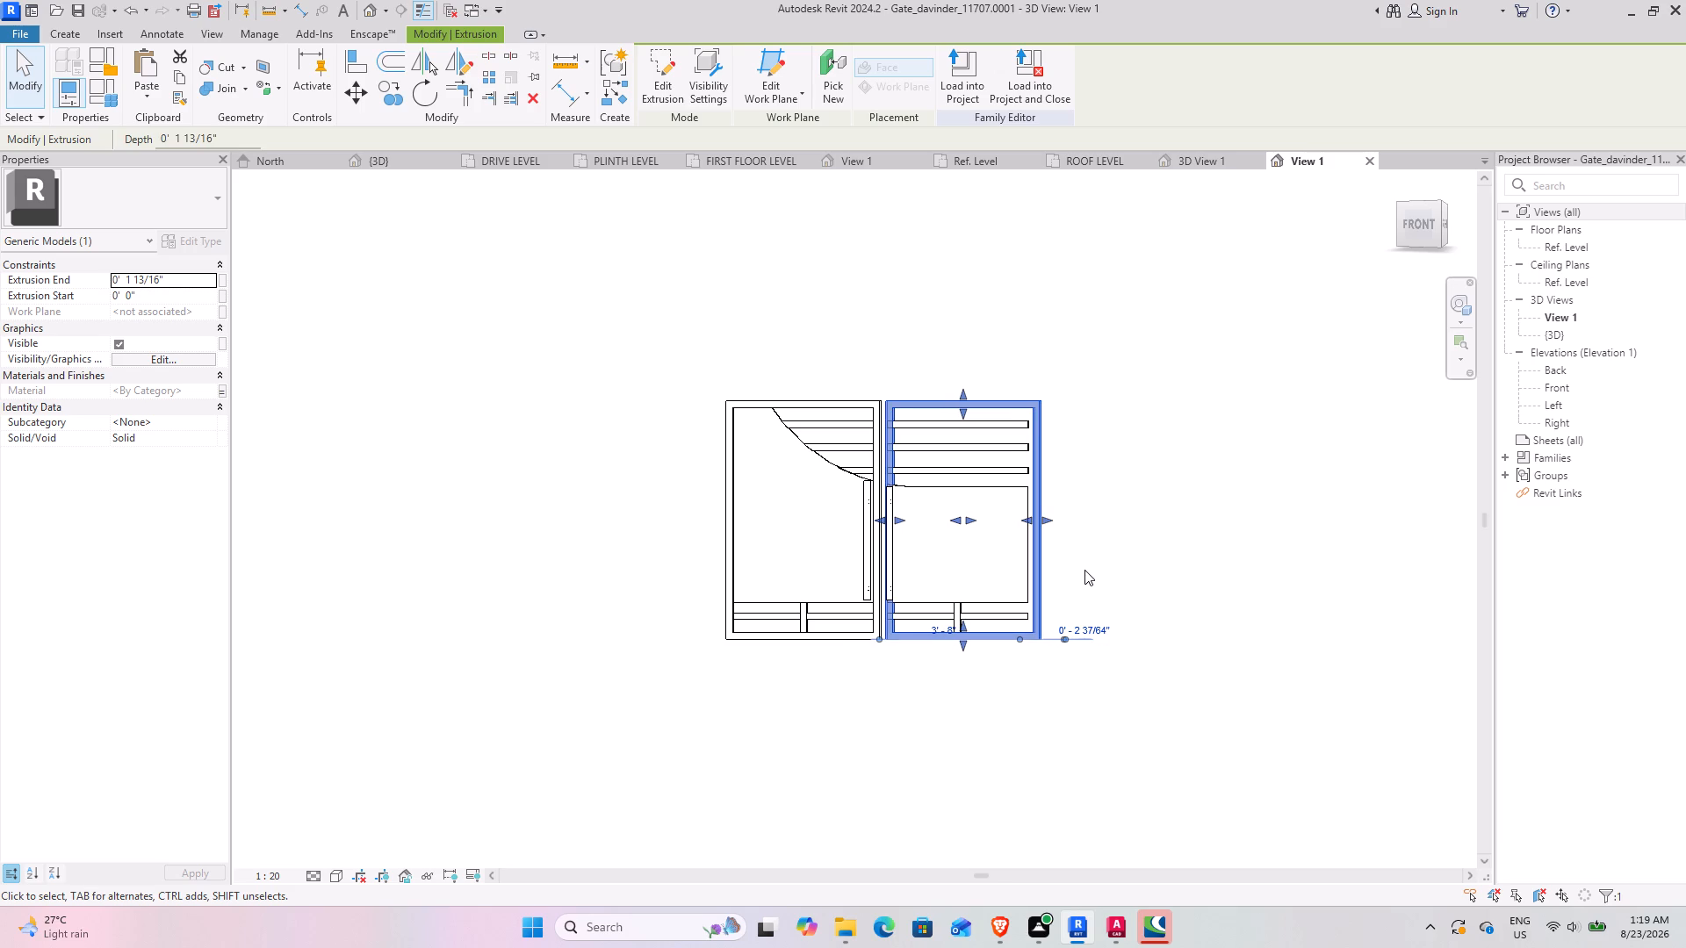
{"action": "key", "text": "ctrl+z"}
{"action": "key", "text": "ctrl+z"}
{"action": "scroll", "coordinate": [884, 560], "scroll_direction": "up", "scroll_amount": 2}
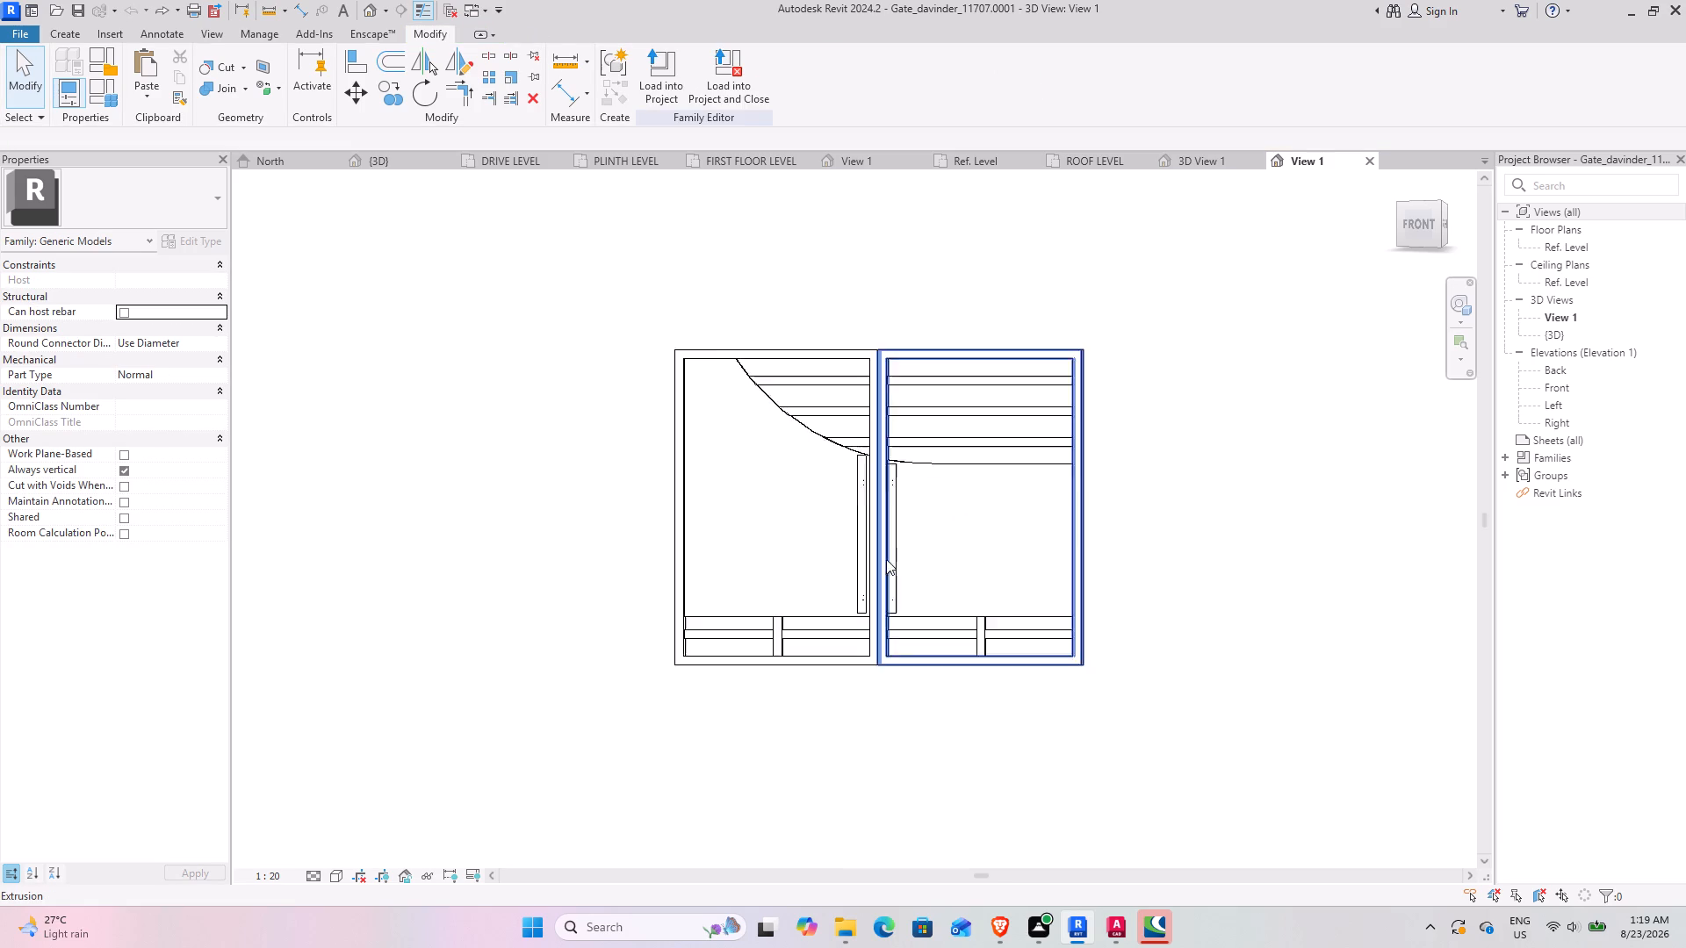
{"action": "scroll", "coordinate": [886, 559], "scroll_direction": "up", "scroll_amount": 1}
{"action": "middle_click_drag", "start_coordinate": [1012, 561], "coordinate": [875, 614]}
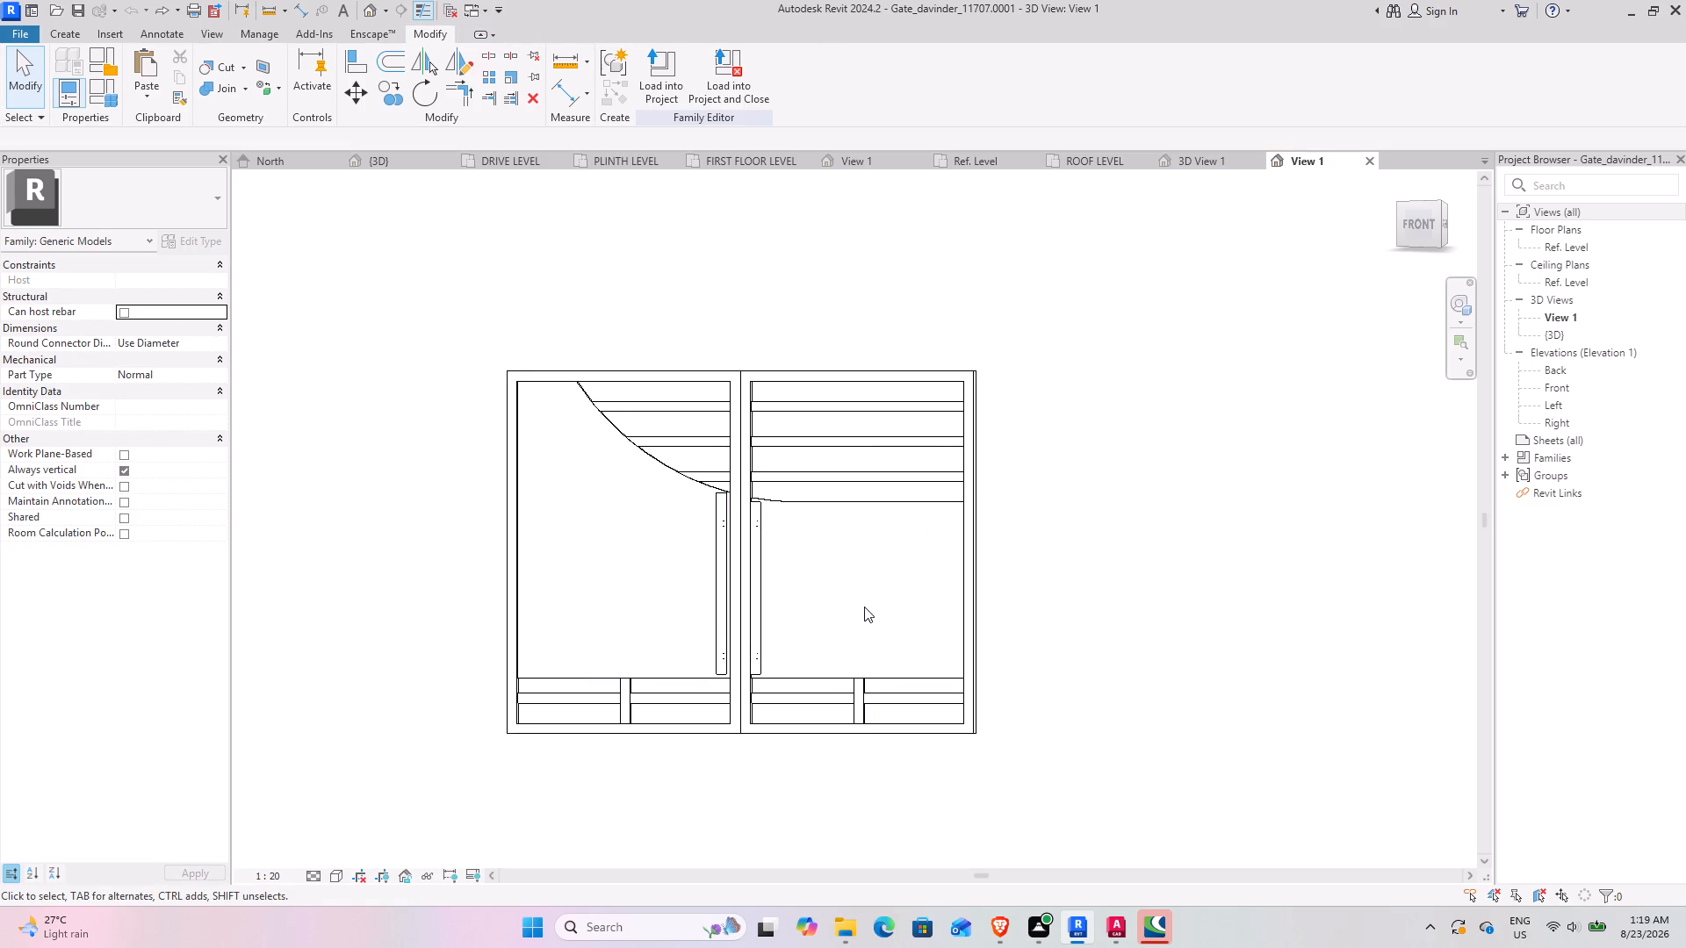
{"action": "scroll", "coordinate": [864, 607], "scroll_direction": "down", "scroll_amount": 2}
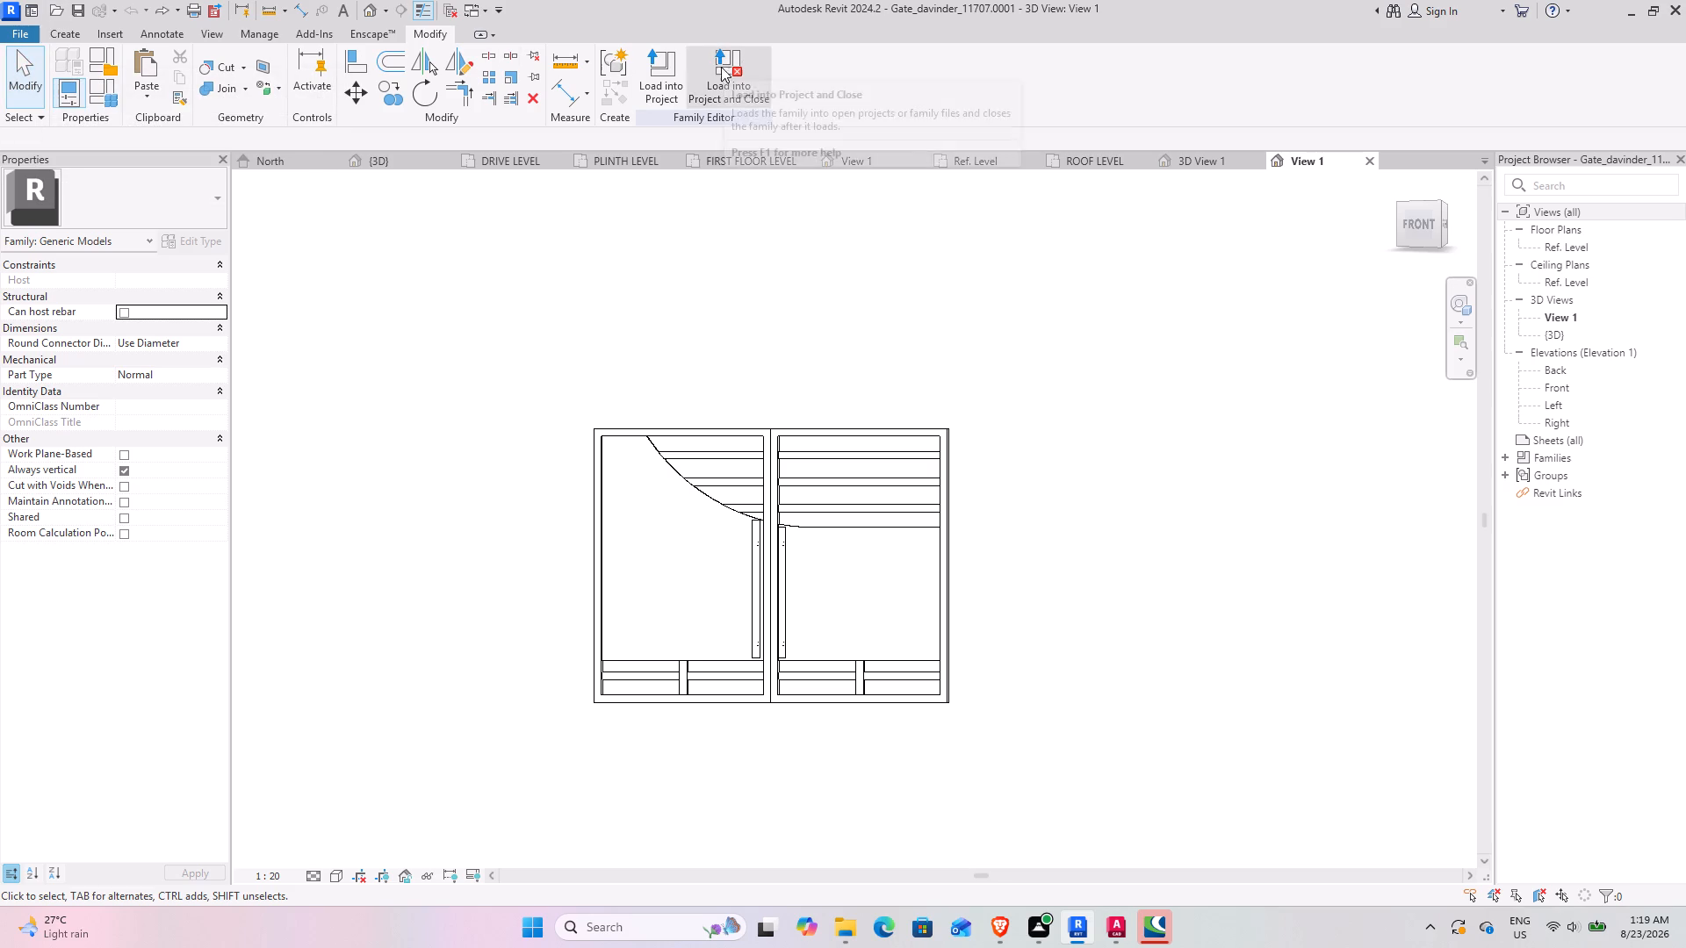
Load the gate family into G+2 INTERN REVIT.rvt and undo the gate's placement in the driveway opening.
{"action": "left_click", "coordinate": [661, 81]}
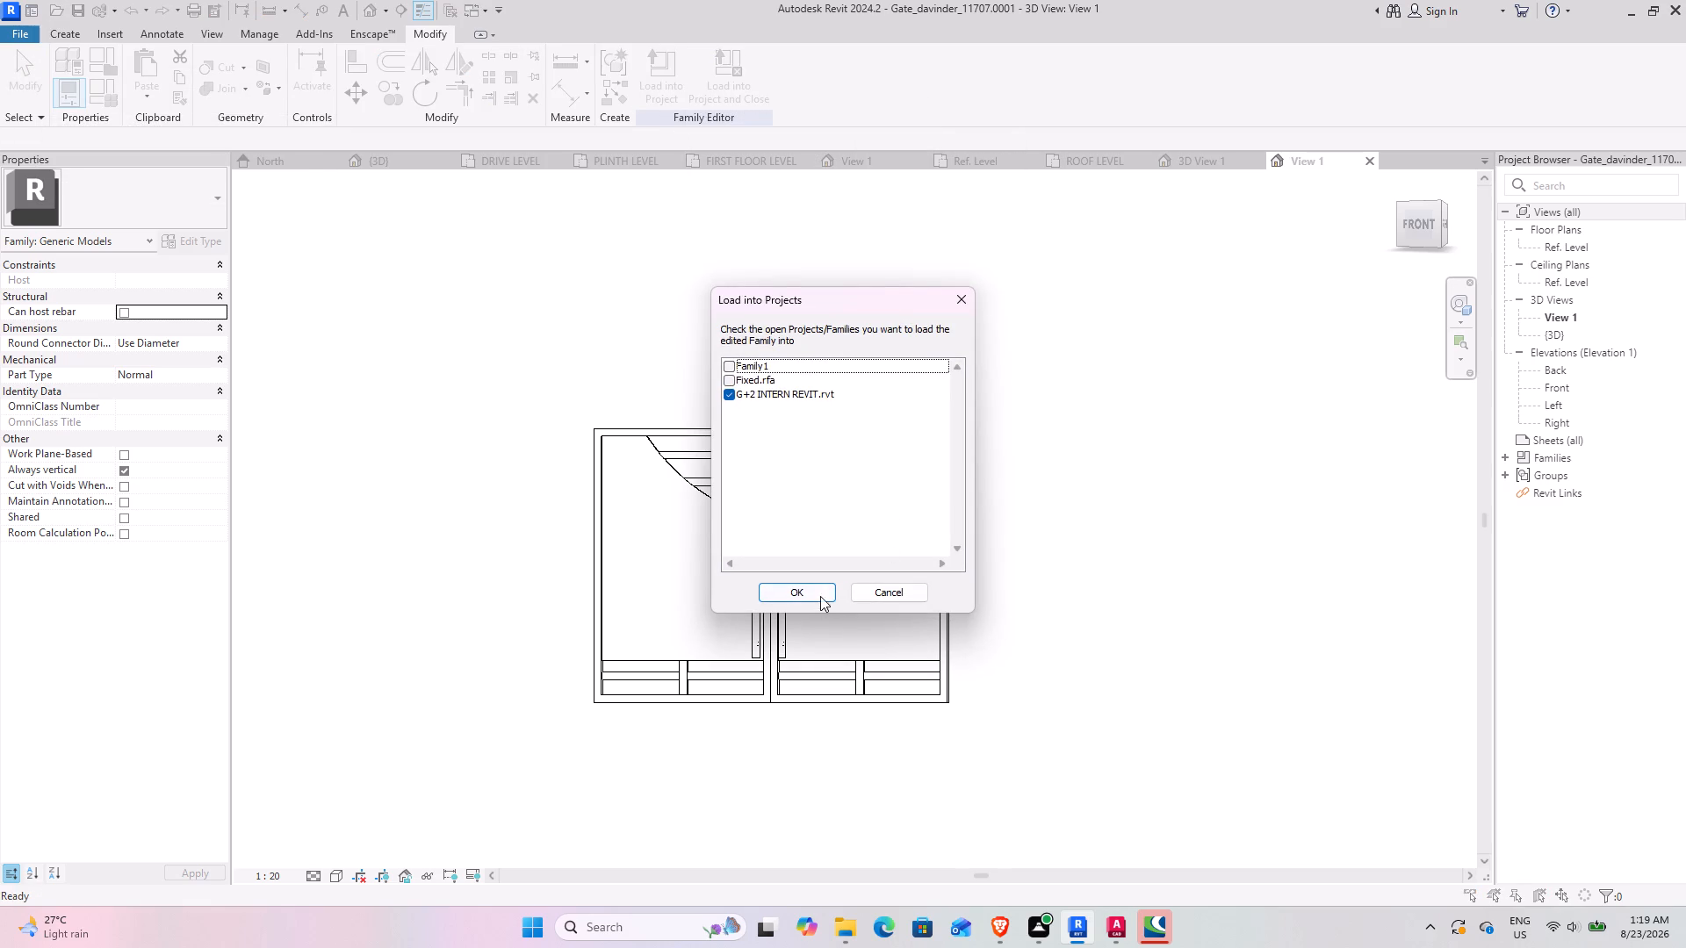
{"action": "left_click", "coordinate": [824, 587]}
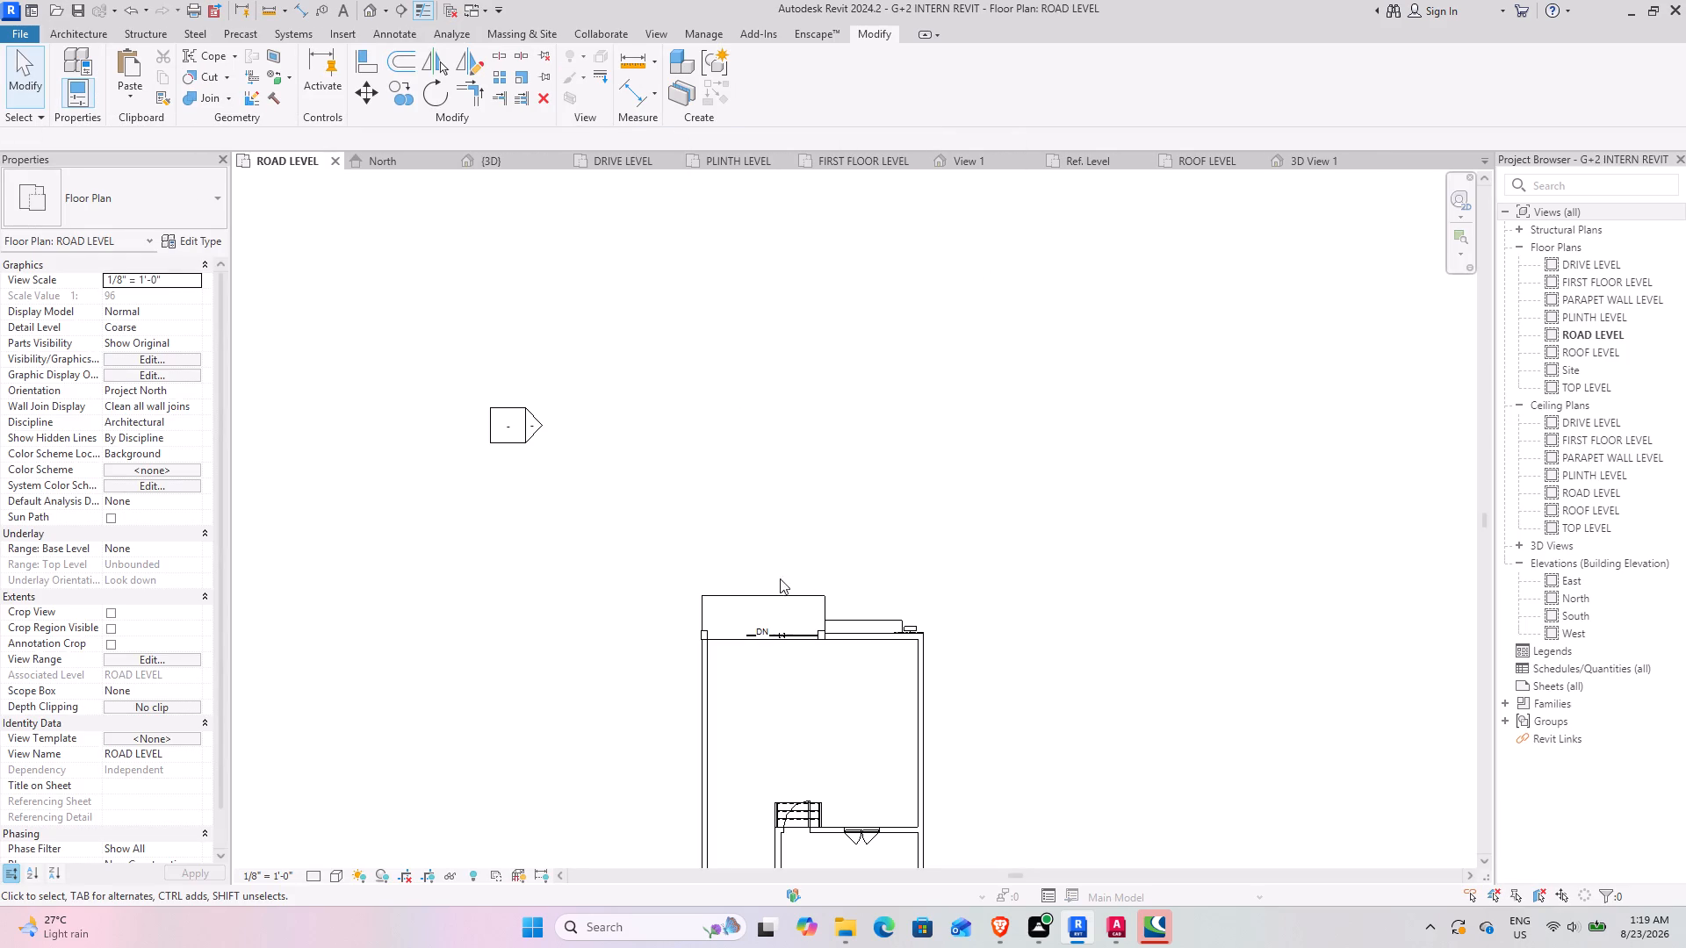
{"action": "key", "text": "ctrl+z"}
Load the Sliding_Gate_17236 family from the Gate folder as the component to place.
{"action": "left_click", "coordinate": [12, 63]}
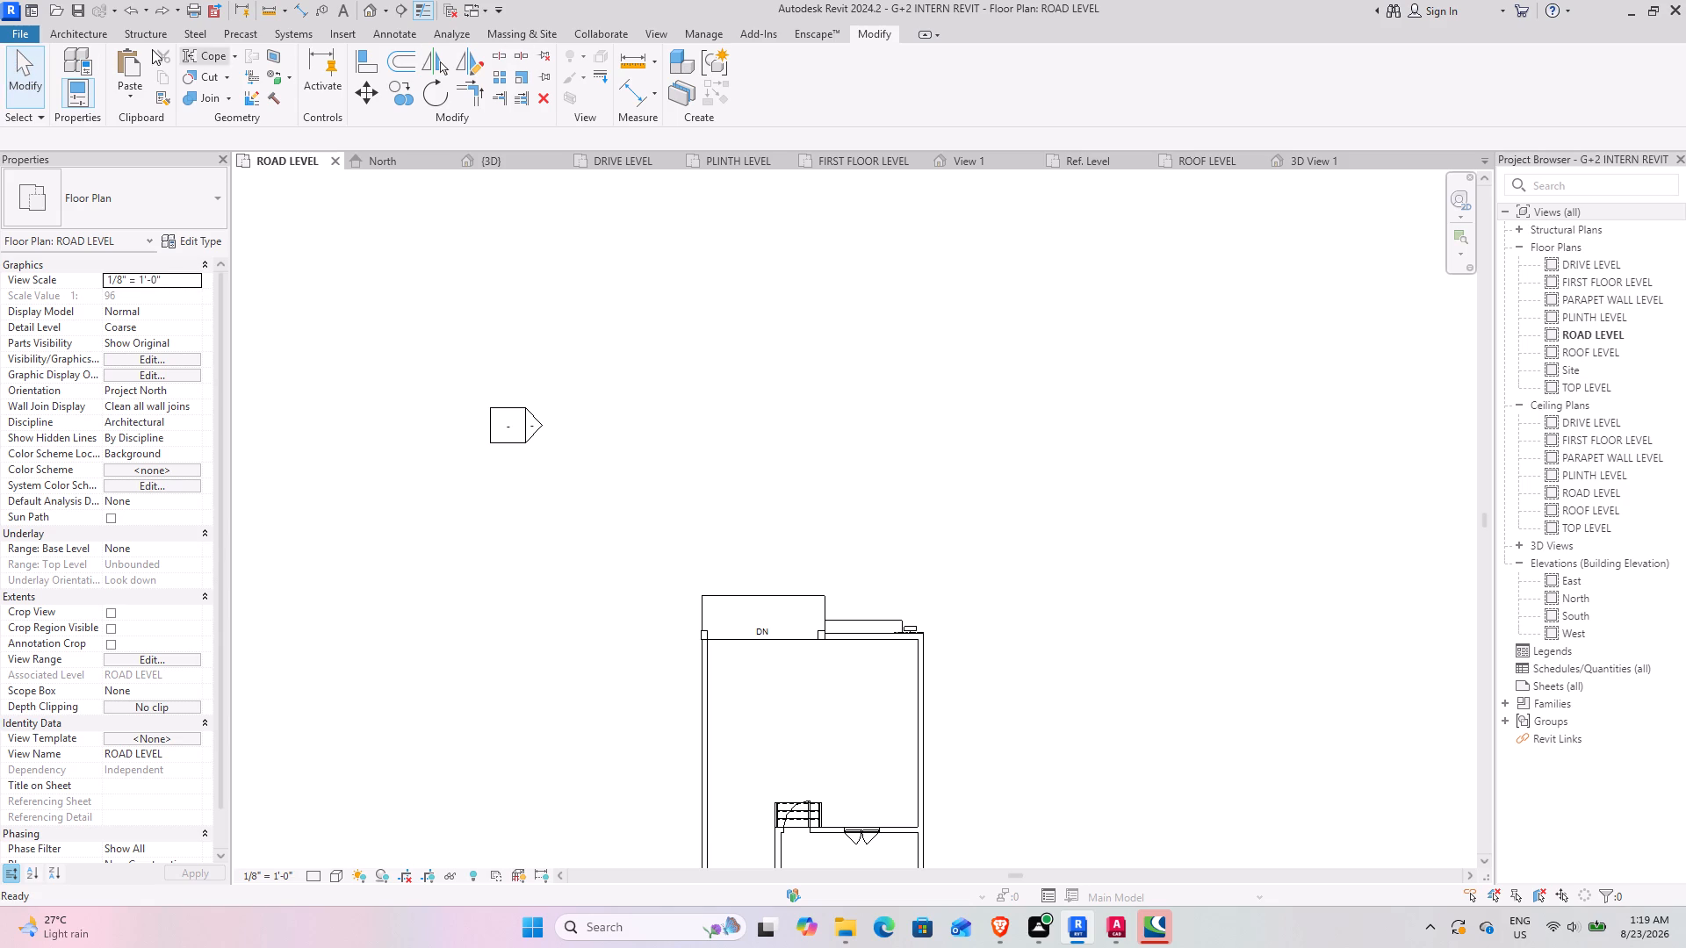
{"action": "left_click", "coordinate": [76, 27]}
{"action": "left_click", "coordinate": [189, 52]}
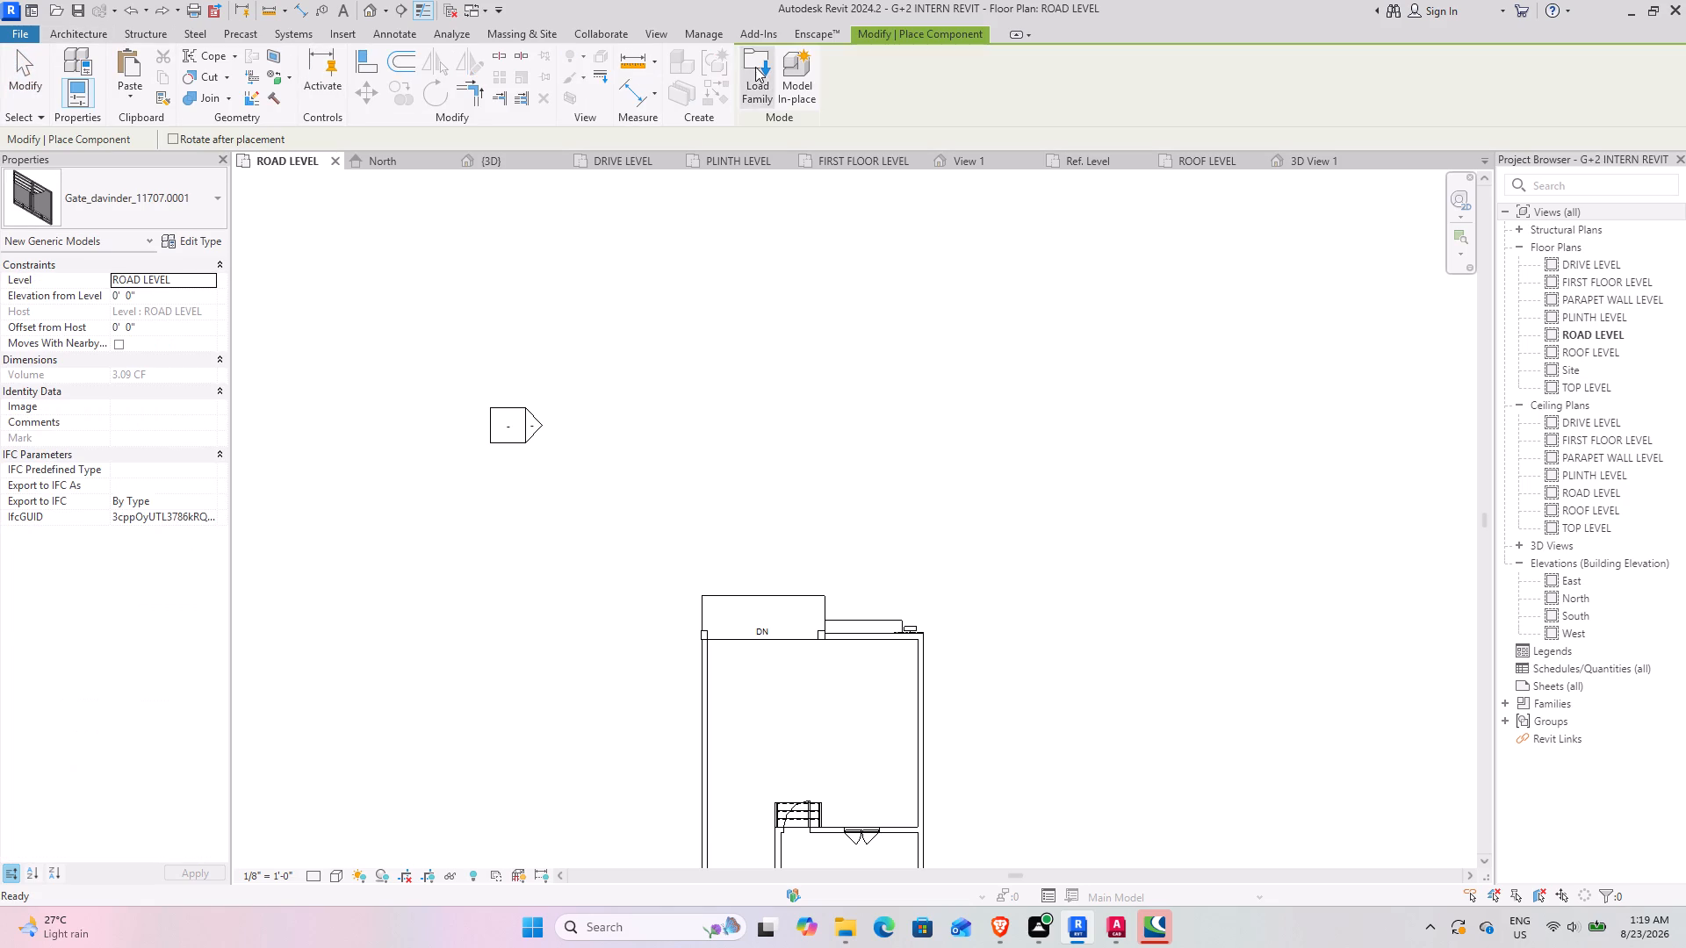
{"action": "left_click", "coordinate": [755, 67]}
{"action": "scroll", "coordinate": [674, 516], "scroll_direction": "up", "scroll_amount": 20, "text": "ctrl"}
{"action": "scroll", "coordinate": [674, 516], "scroll_direction": "up", "scroll_amount": 3, "text": "ctrl"}
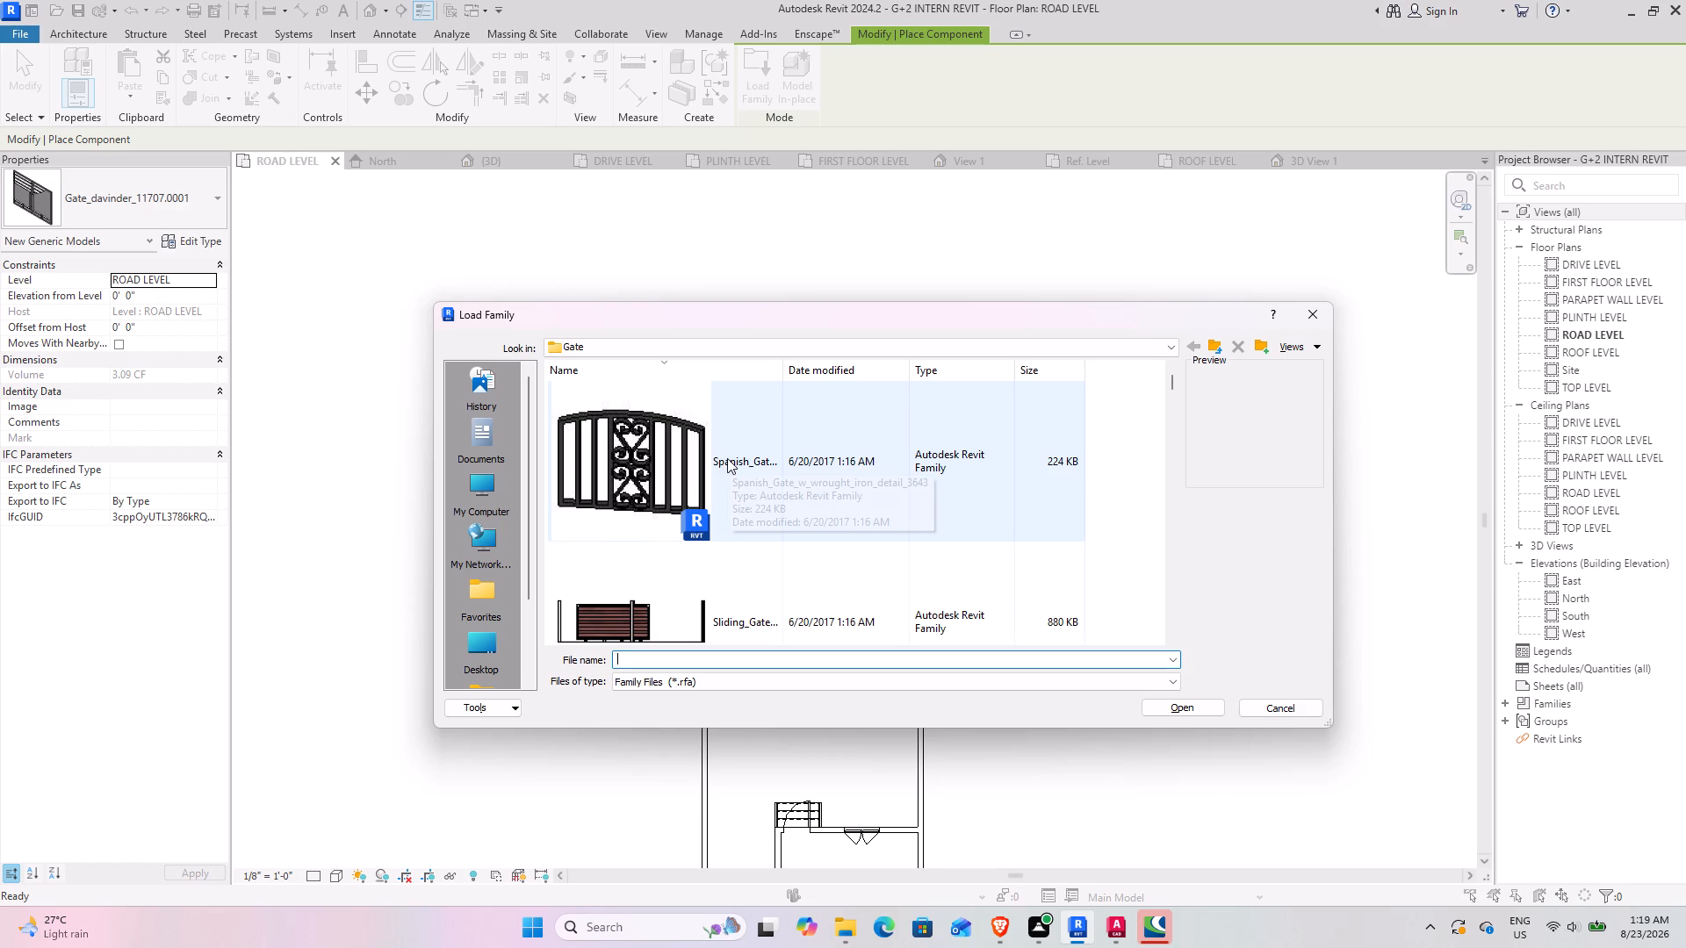
{"action": "left_click", "coordinate": [767, 636]}
{"action": "left_click", "coordinate": [1186, 710]}
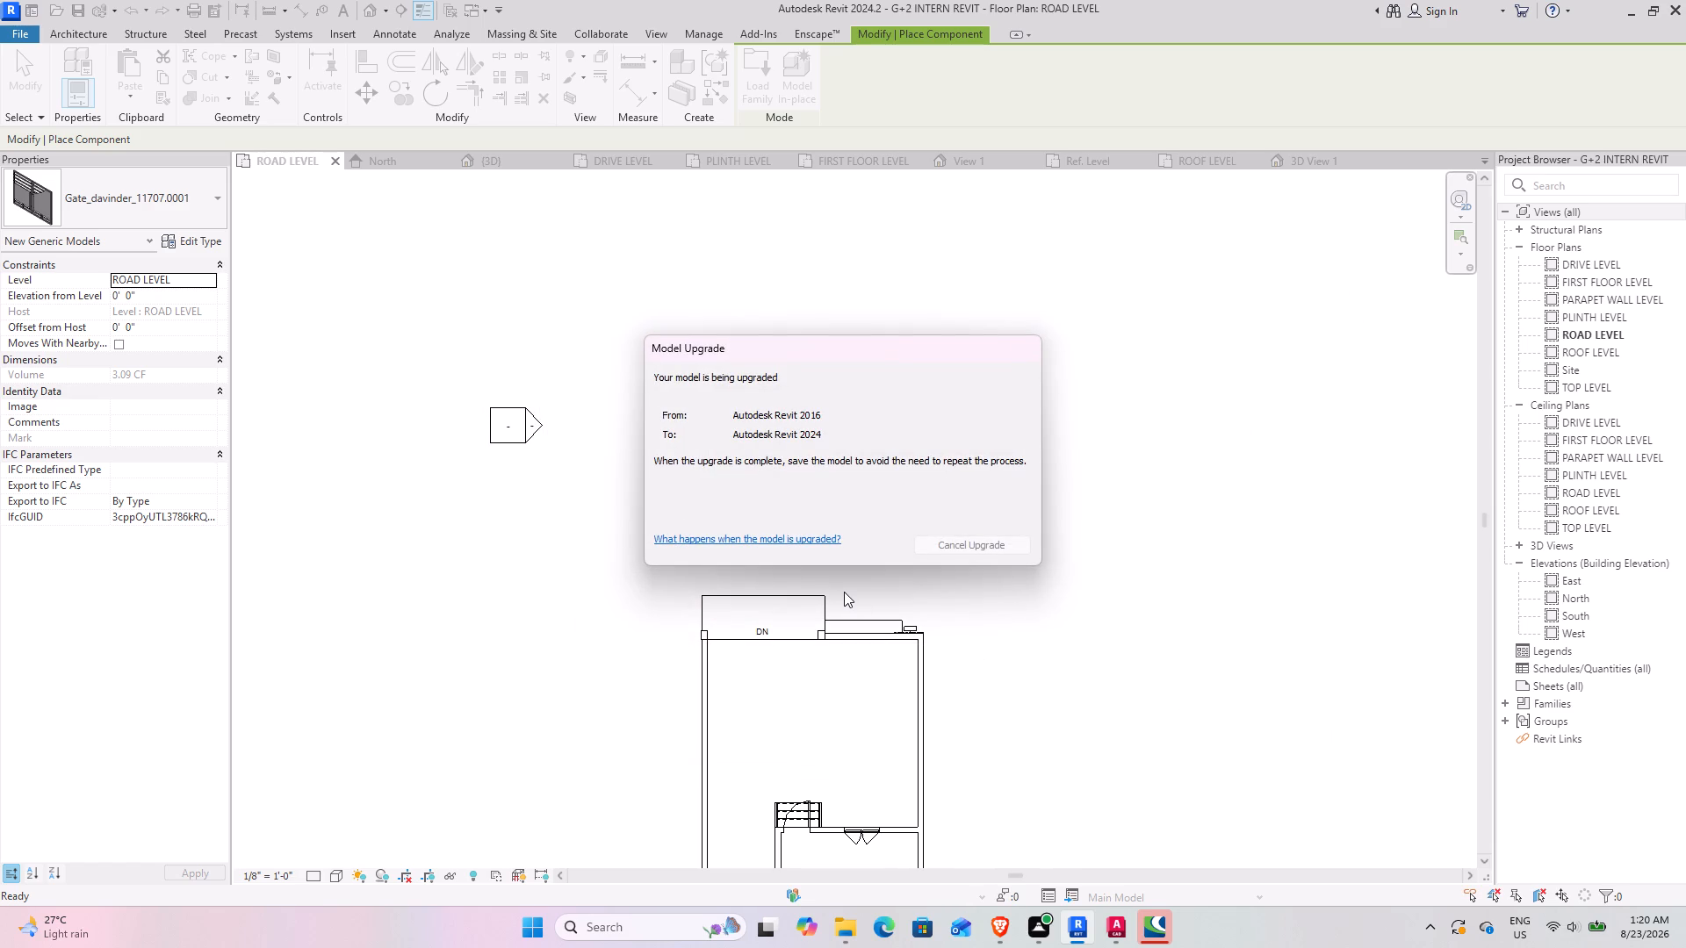
In the ROAD LEVEL floor plan, place the sliding gate against the driveway's corner pillar, and finish placement in the 3D view.
{"action": "scroll", "coordinate": [730, 640], "scroll_direction": "up", "scroll_amount": 3}
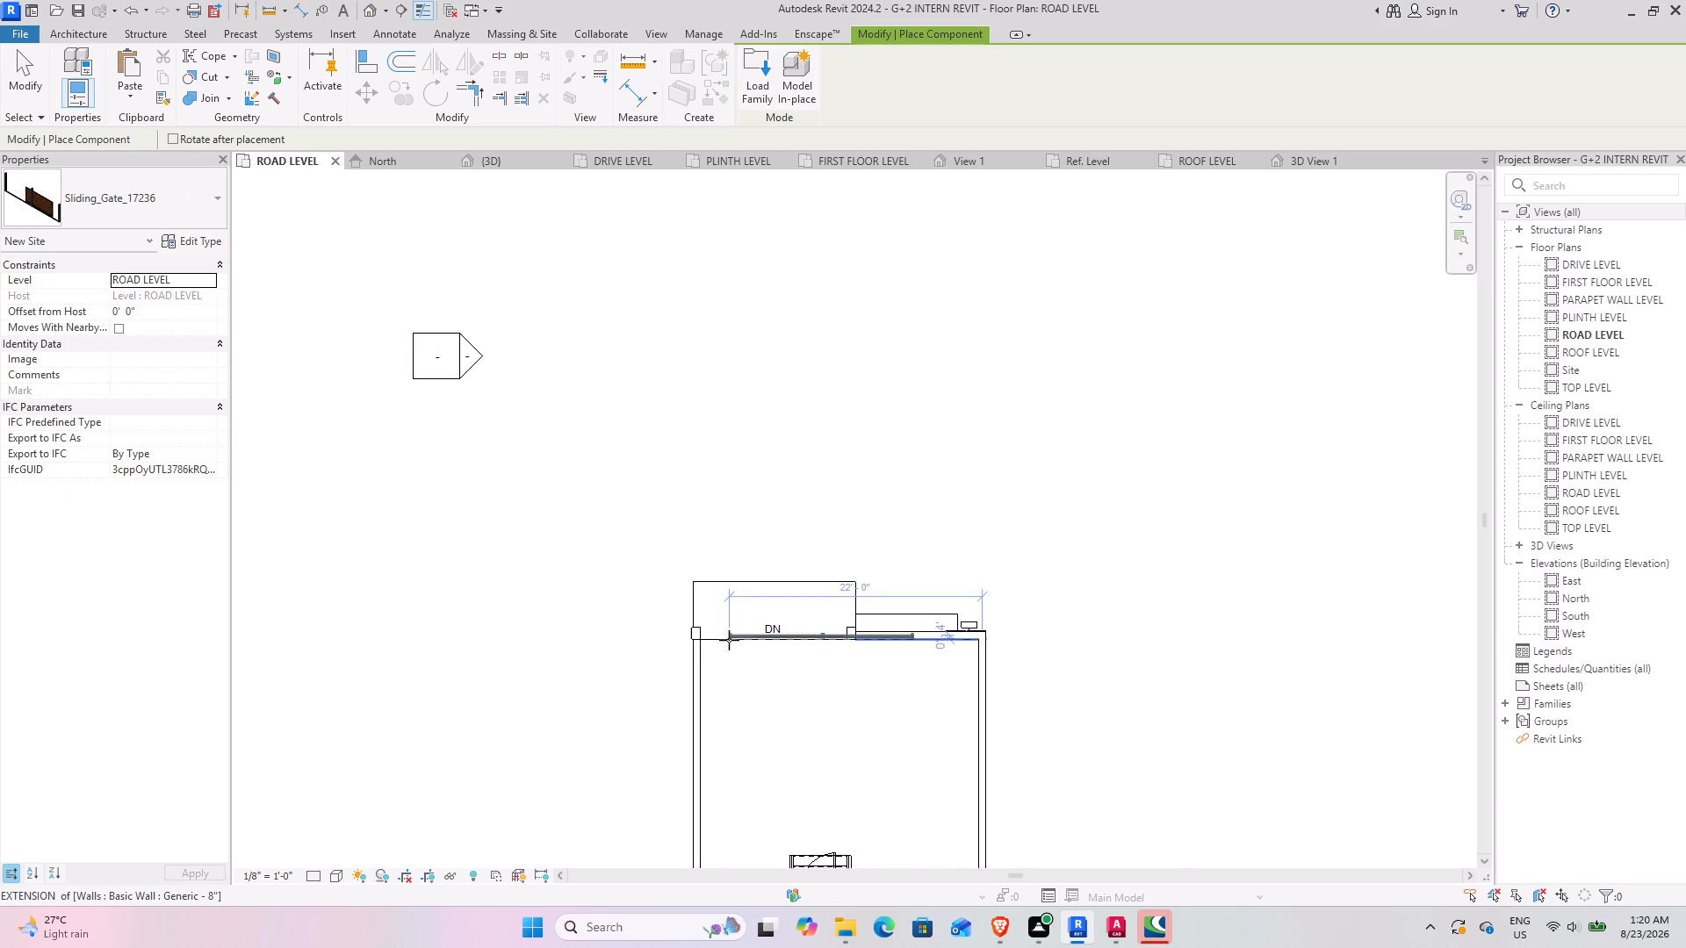
{"action": "scroll", "coordinate": [729, 640], "scroll_direction": "up", "scroll_amount": 11}
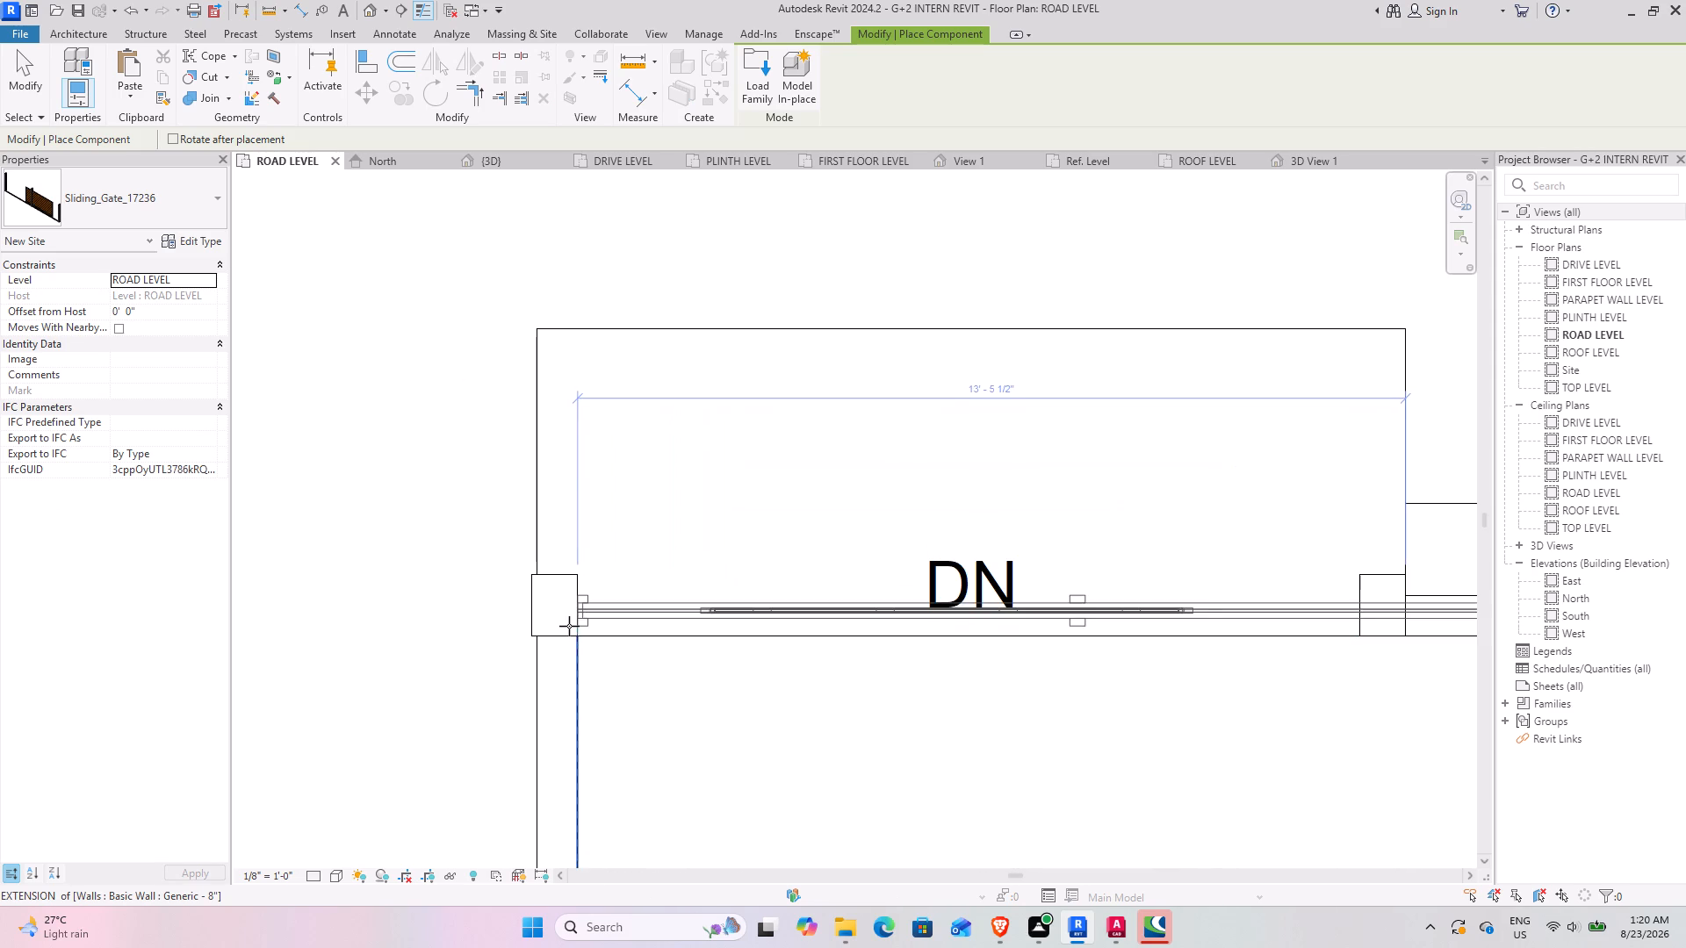
{"action": "left_click", "coordinate": [572, 617]}
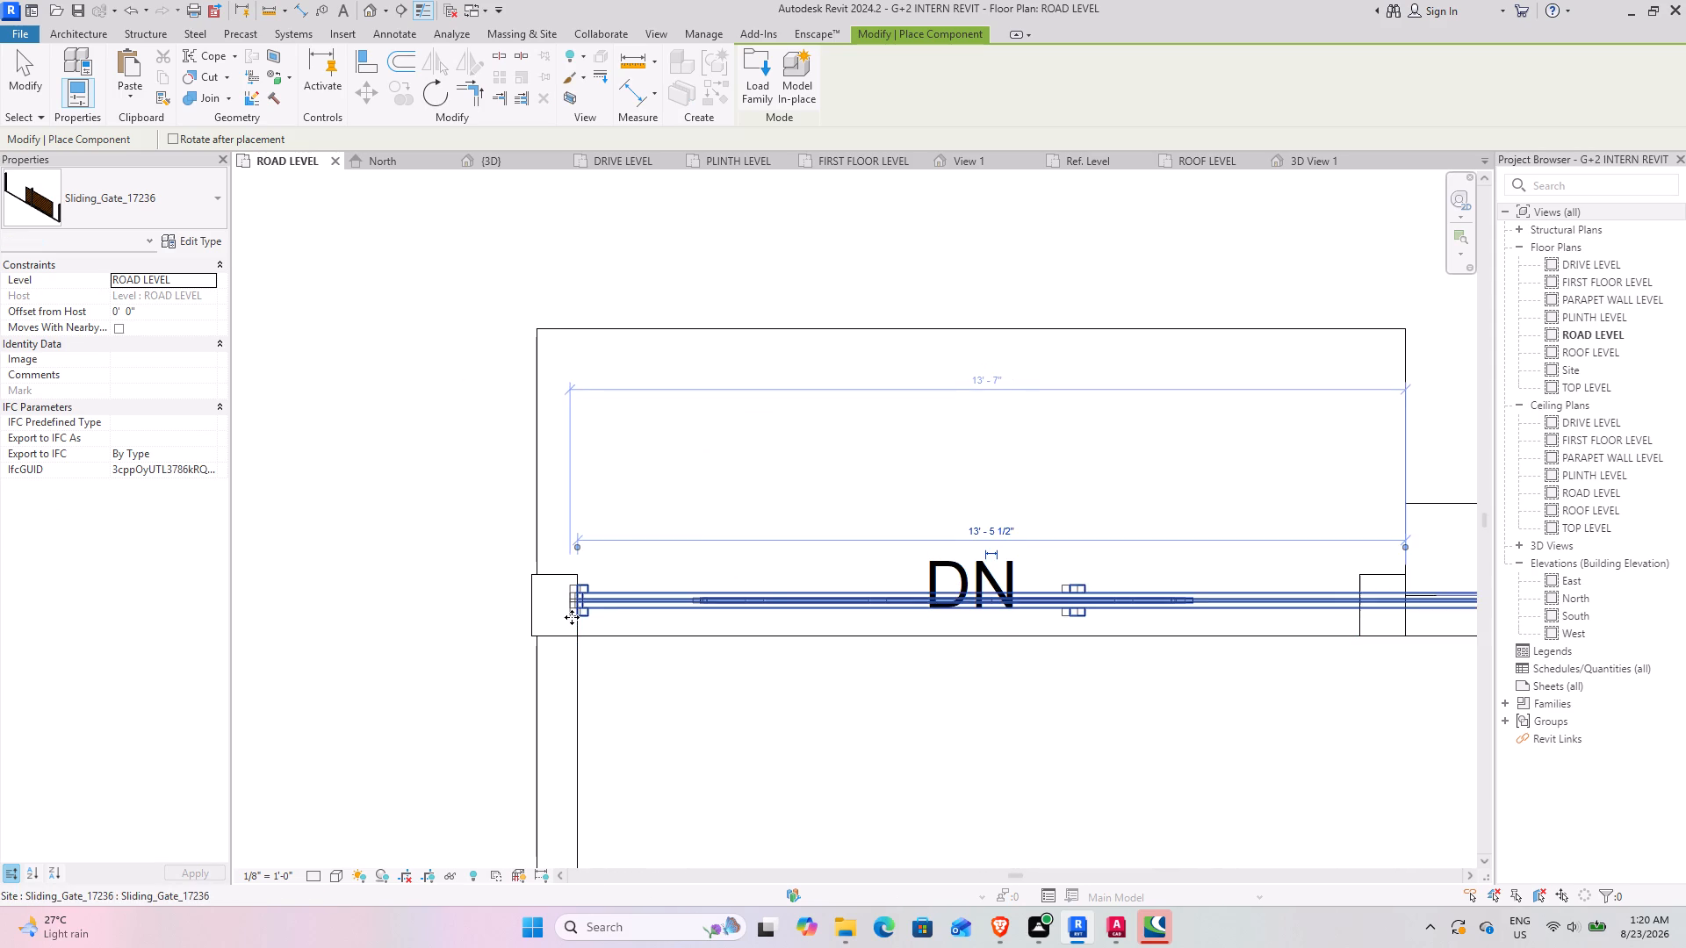
{"action": "left_click", "coordinate": [509, 163]}
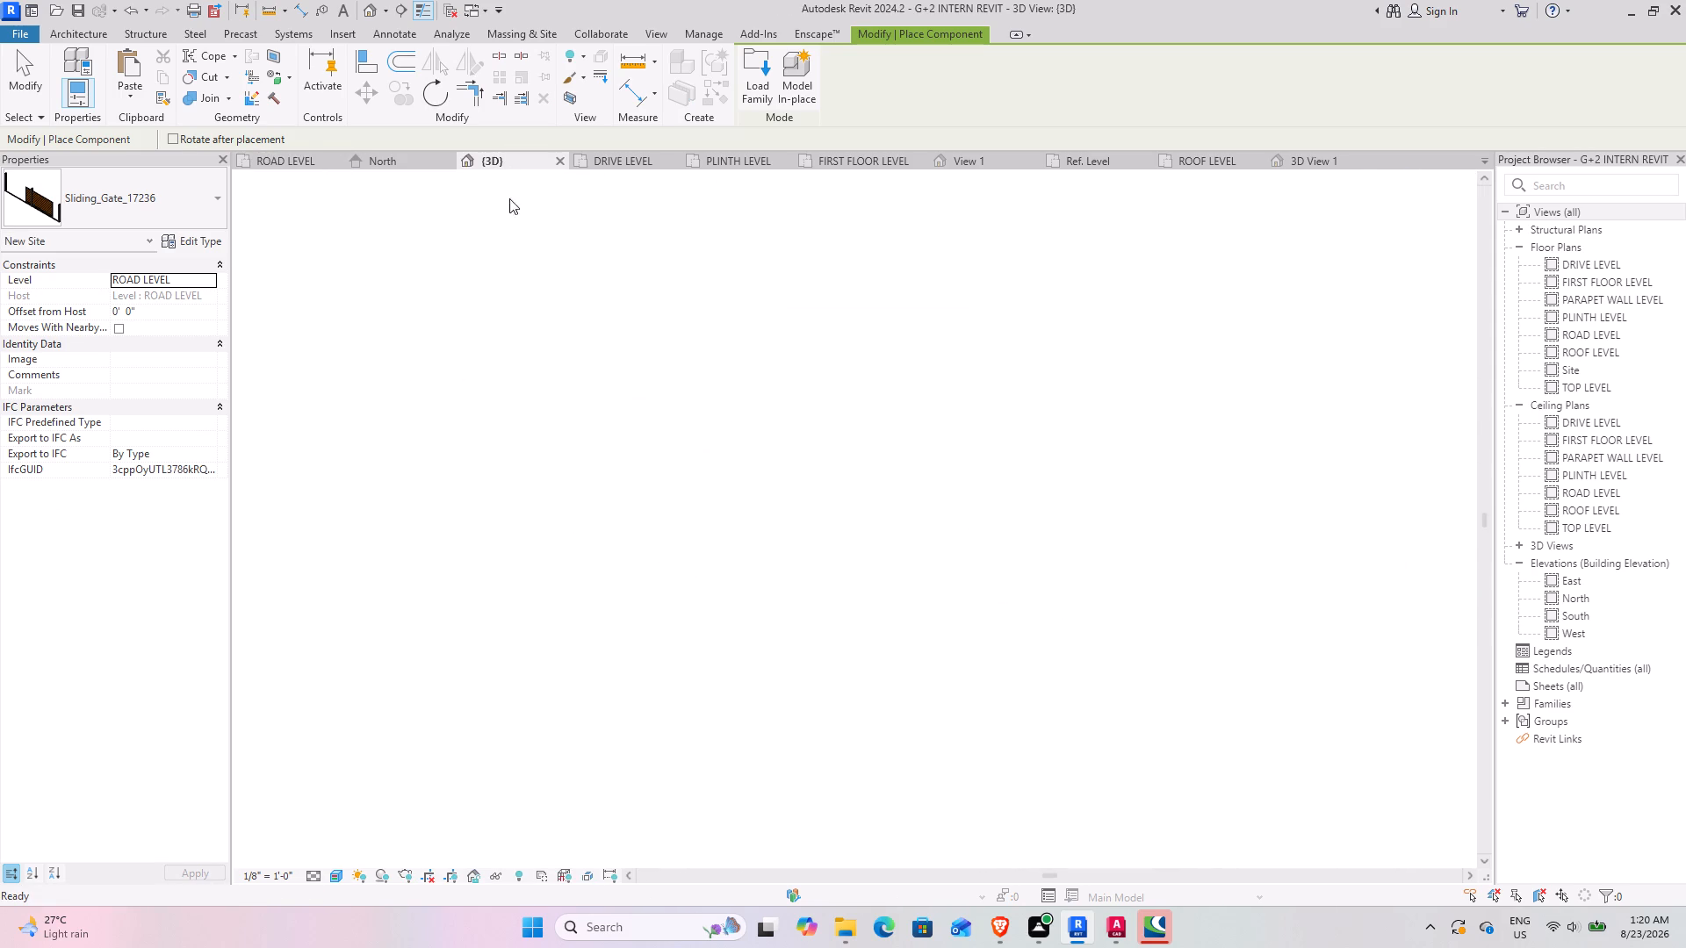
{"action": "middle_click_drag", "start_coordinate": [695, 506], "coordinate": [683, 492], "text": "shift"}
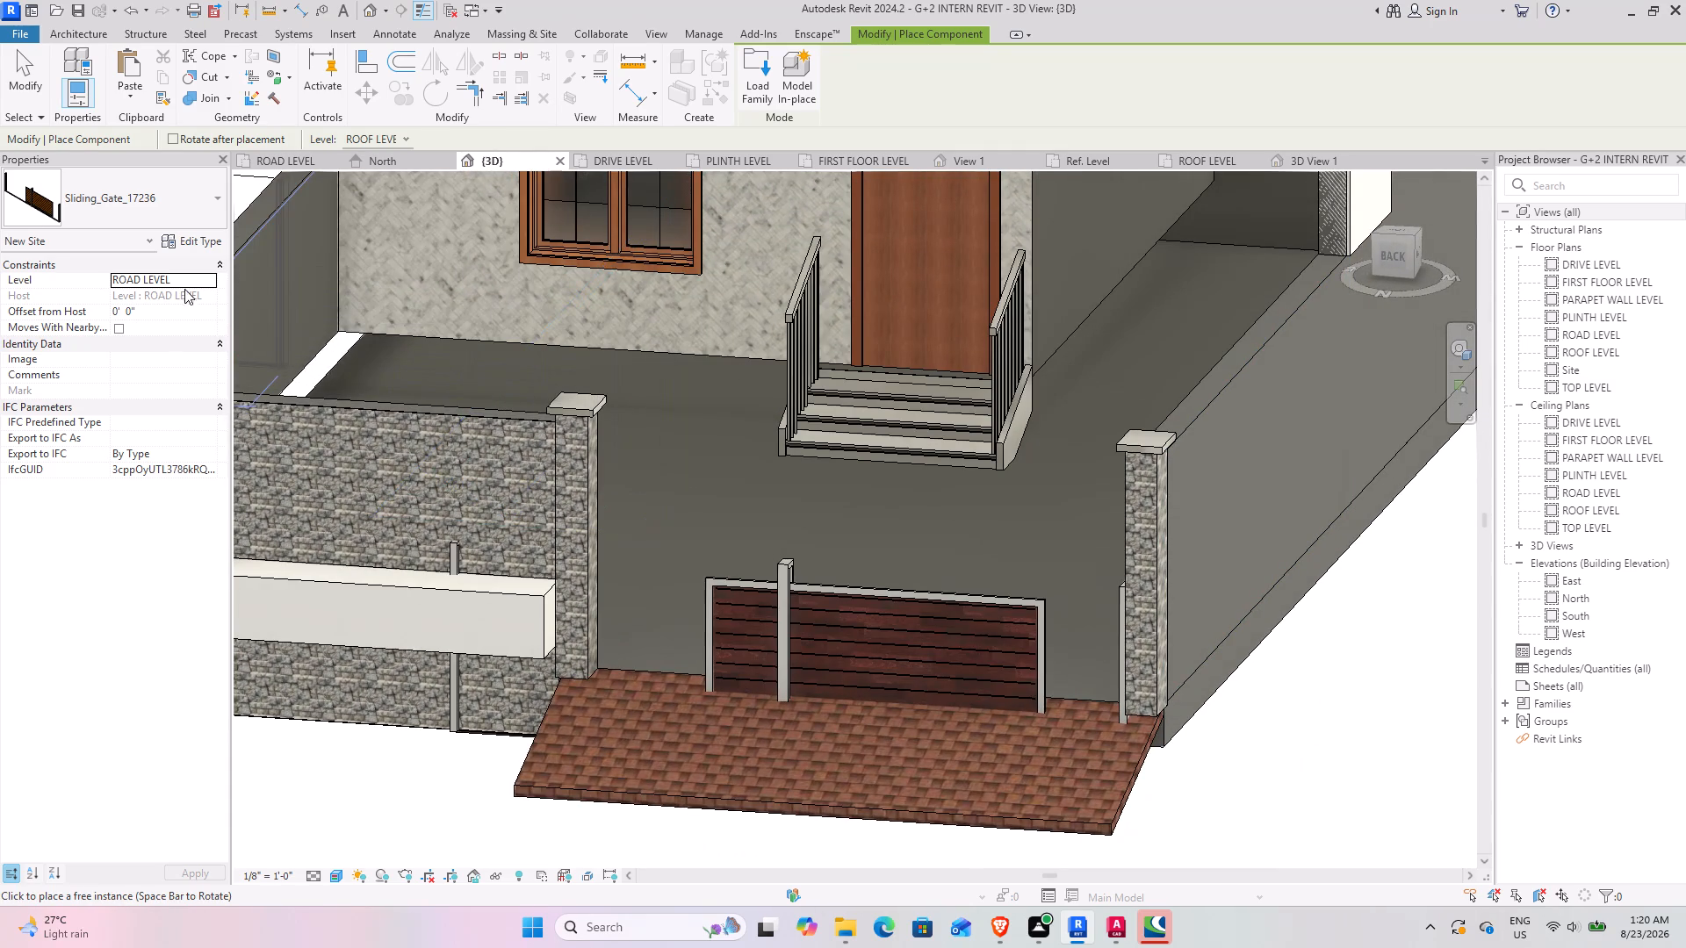
{"action": "left_click", "coordinate": [18, 82]}
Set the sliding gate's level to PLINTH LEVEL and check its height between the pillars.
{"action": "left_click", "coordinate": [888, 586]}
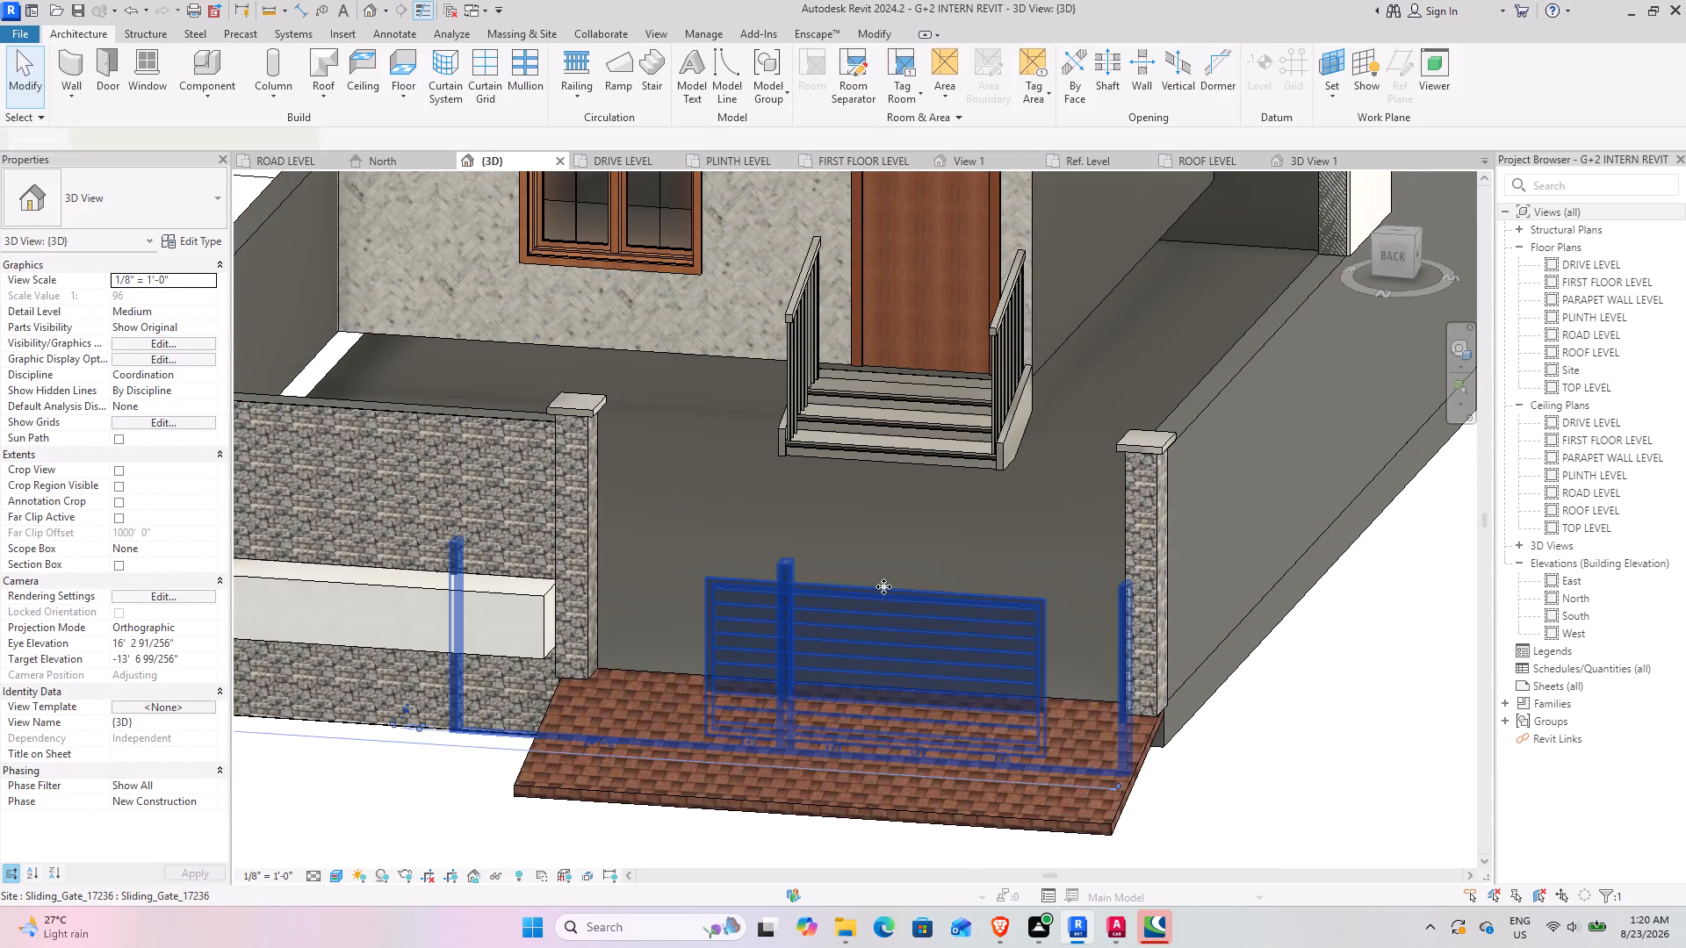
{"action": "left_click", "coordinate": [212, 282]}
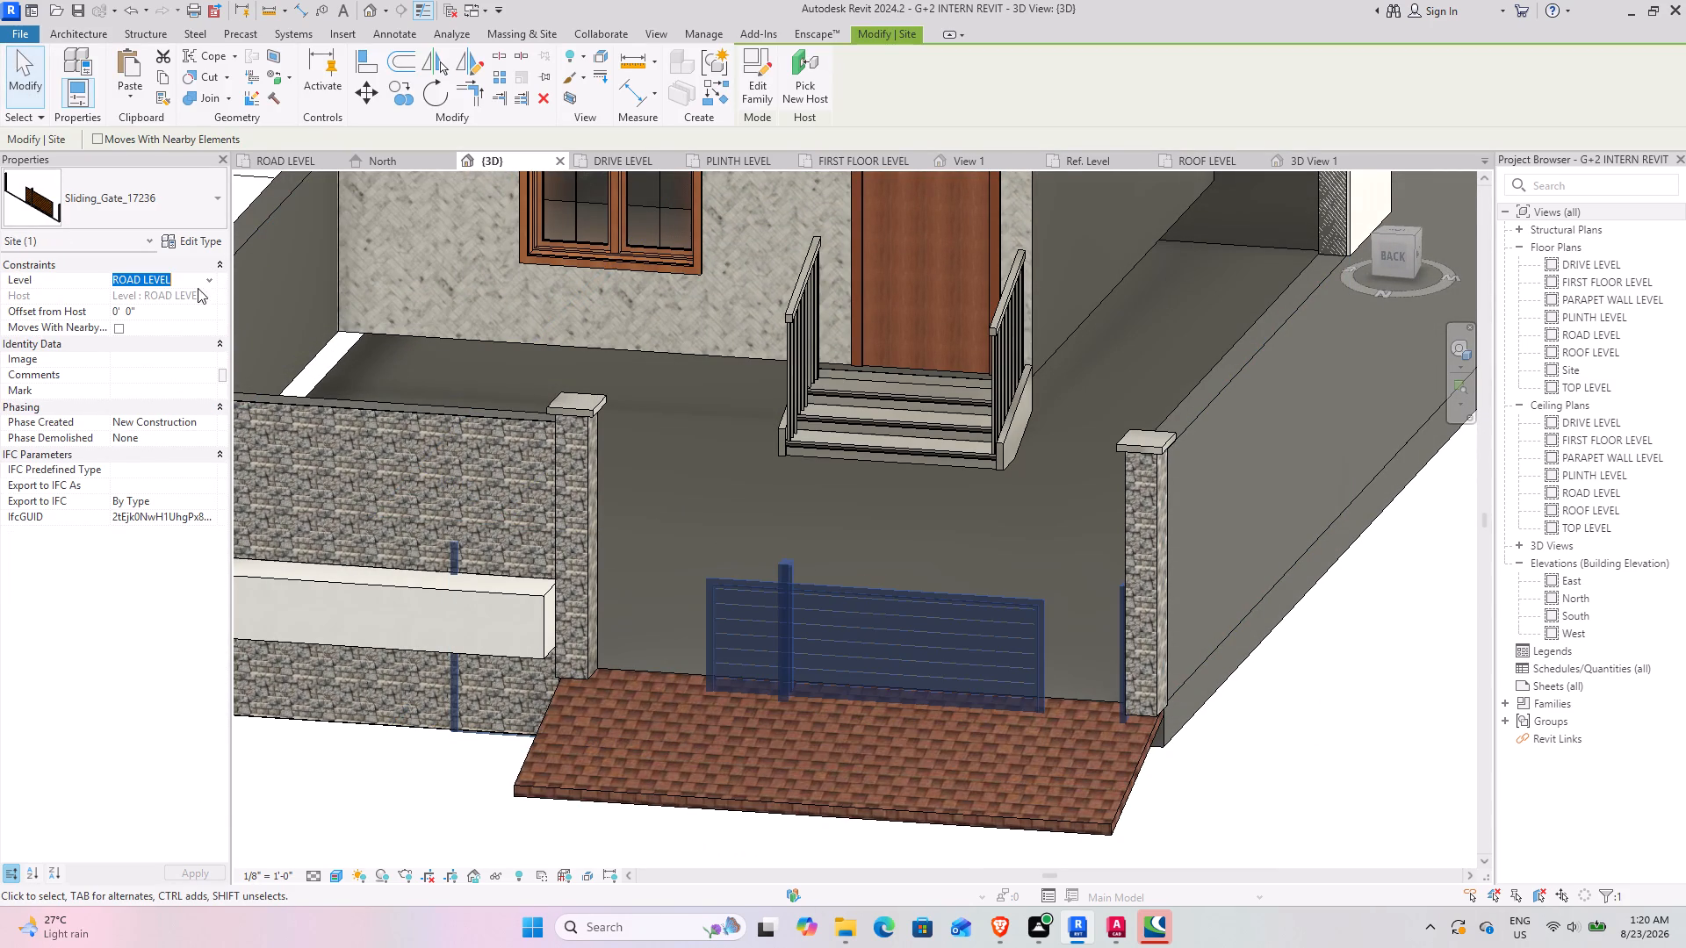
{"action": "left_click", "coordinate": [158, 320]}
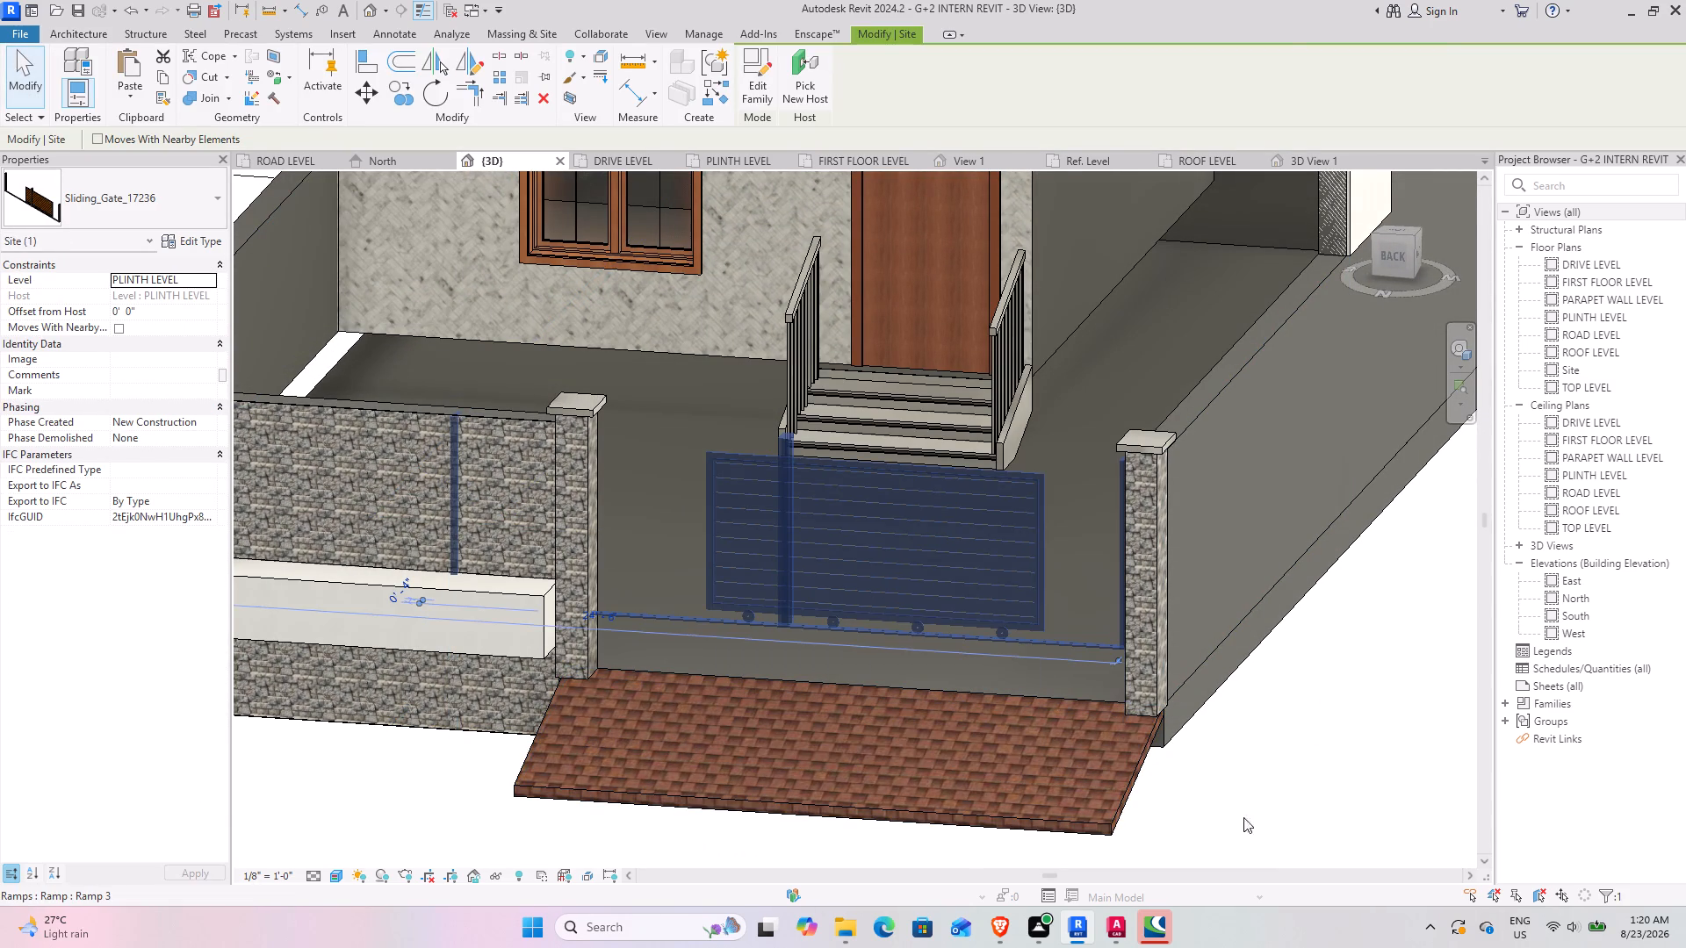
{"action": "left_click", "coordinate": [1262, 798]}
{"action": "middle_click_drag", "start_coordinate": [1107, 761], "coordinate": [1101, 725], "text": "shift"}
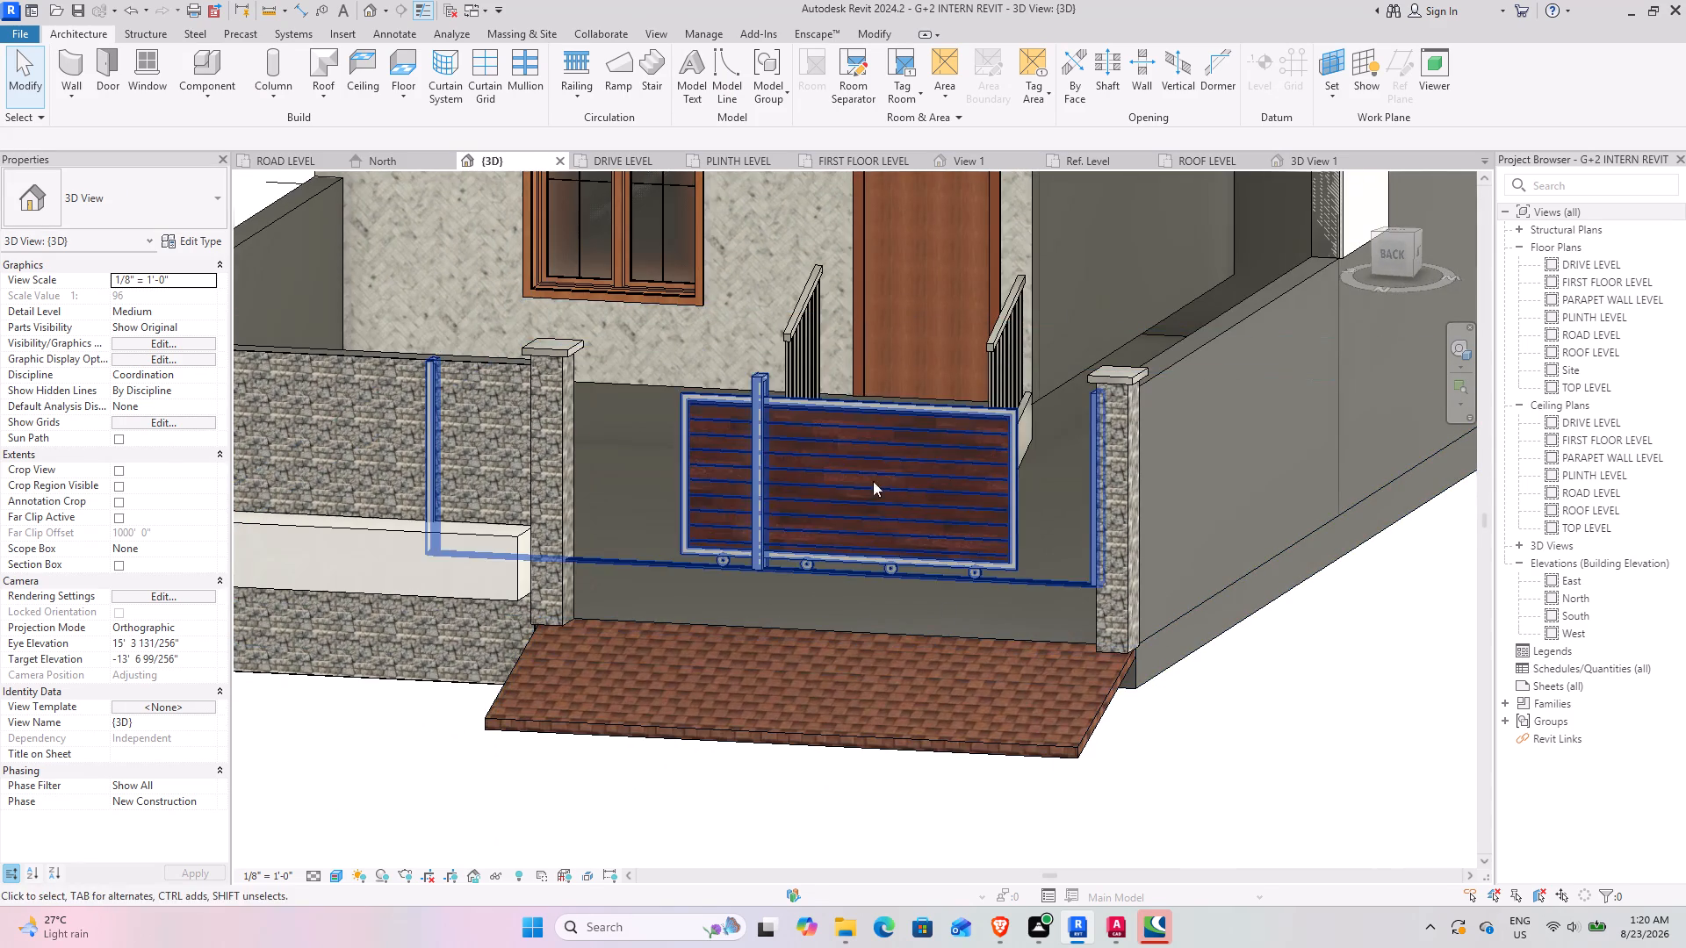
Set the sliding gate's level to DRIVE LEVEL and check how it sits above the entrance ramp.
{"action": "left_click", "coordinate": [842, 438]}
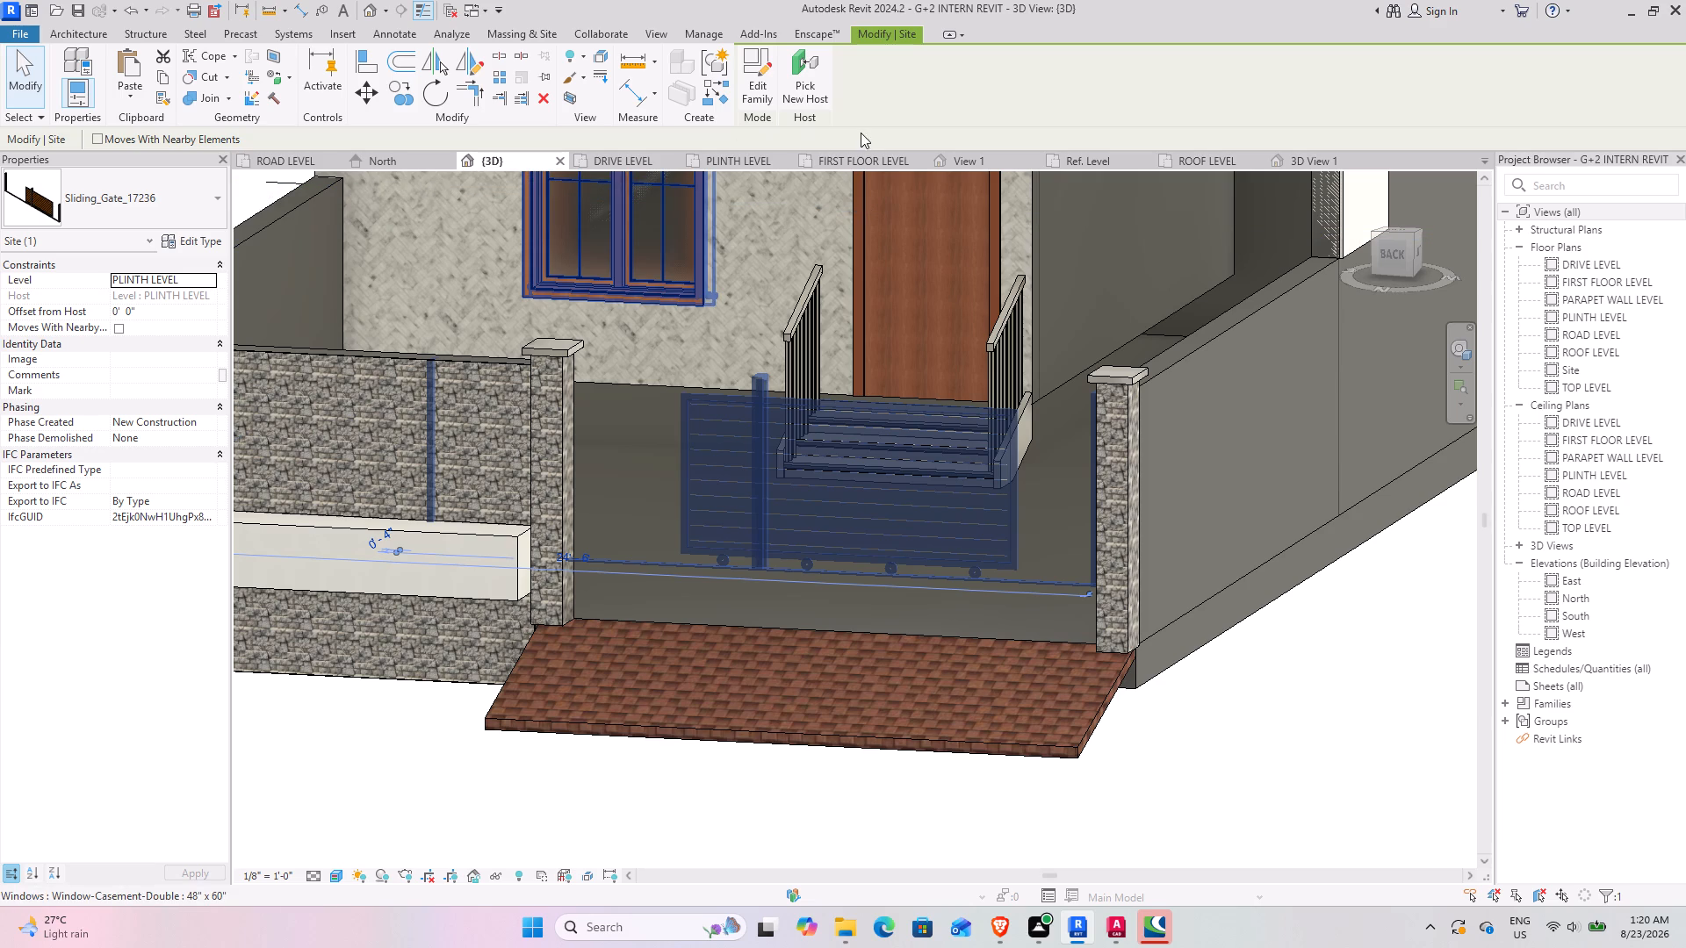
{"action": "left_click", "coordinate": [209, 275]}
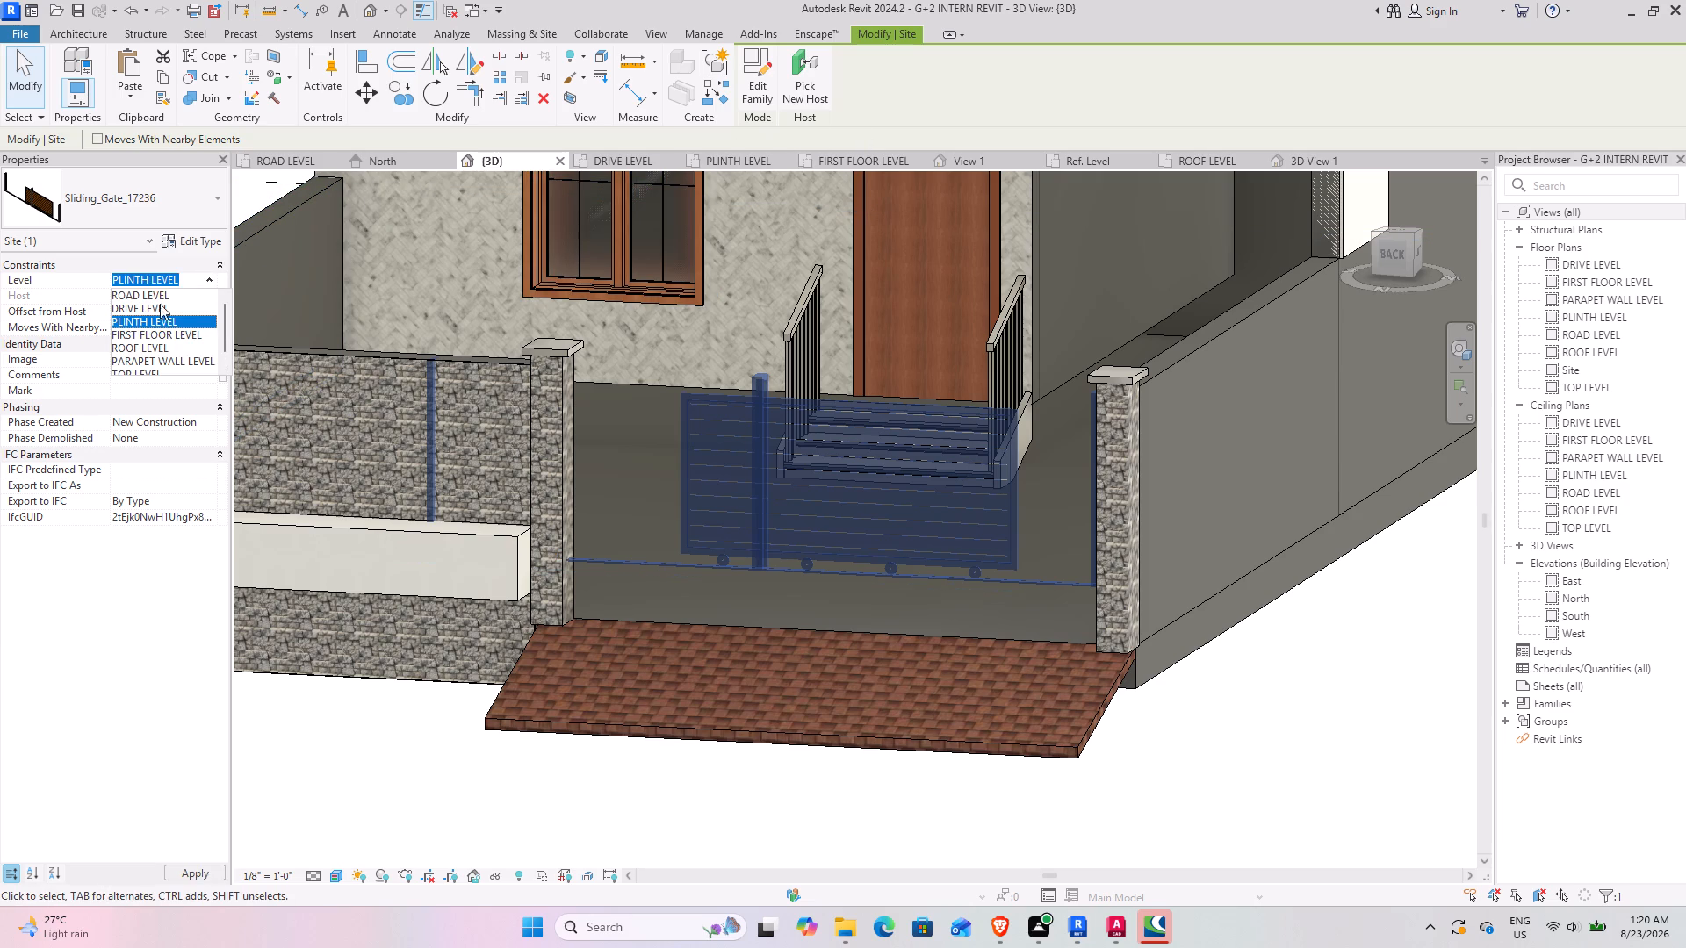
{"action": "left_click", "coordinate": [152, 307]}
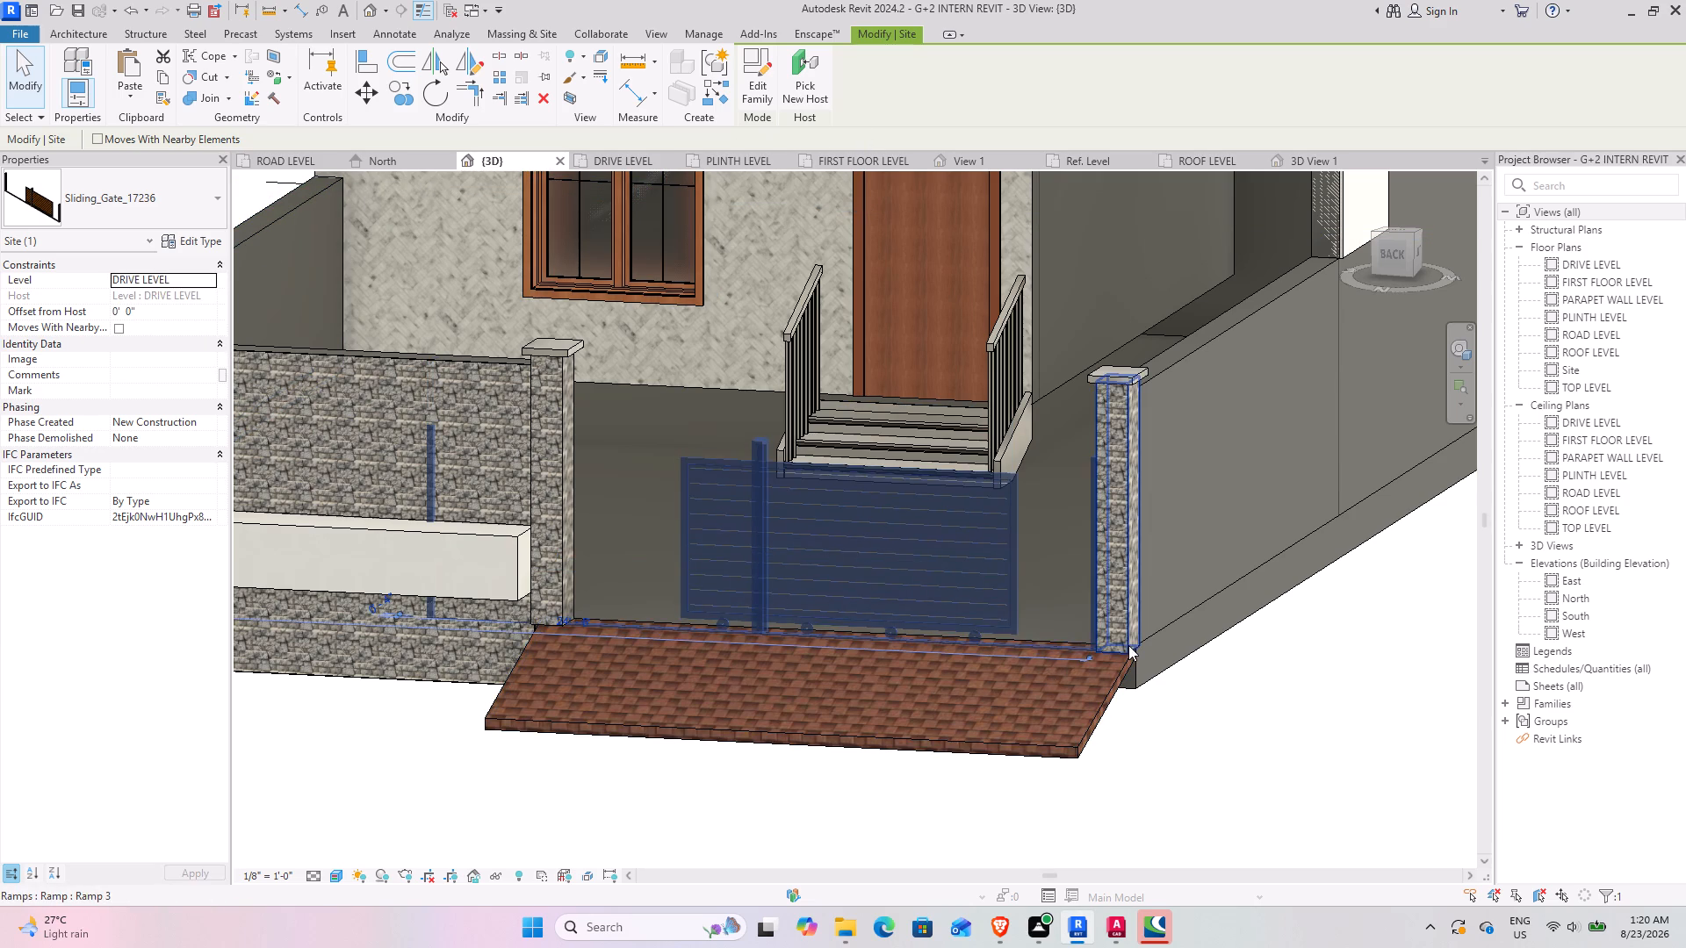
{"action": "middle_click_drag", "start_coordinate": [1029, 639], "coordinate": [1164, 605], "text": "shift"}
{"action": "left_click", "coordinate": [1278, 648]}
{"action": "middle_click_drag", "start_coordinate": [1162, 640], "coordinate": [1001, 622], "text": "shift"}
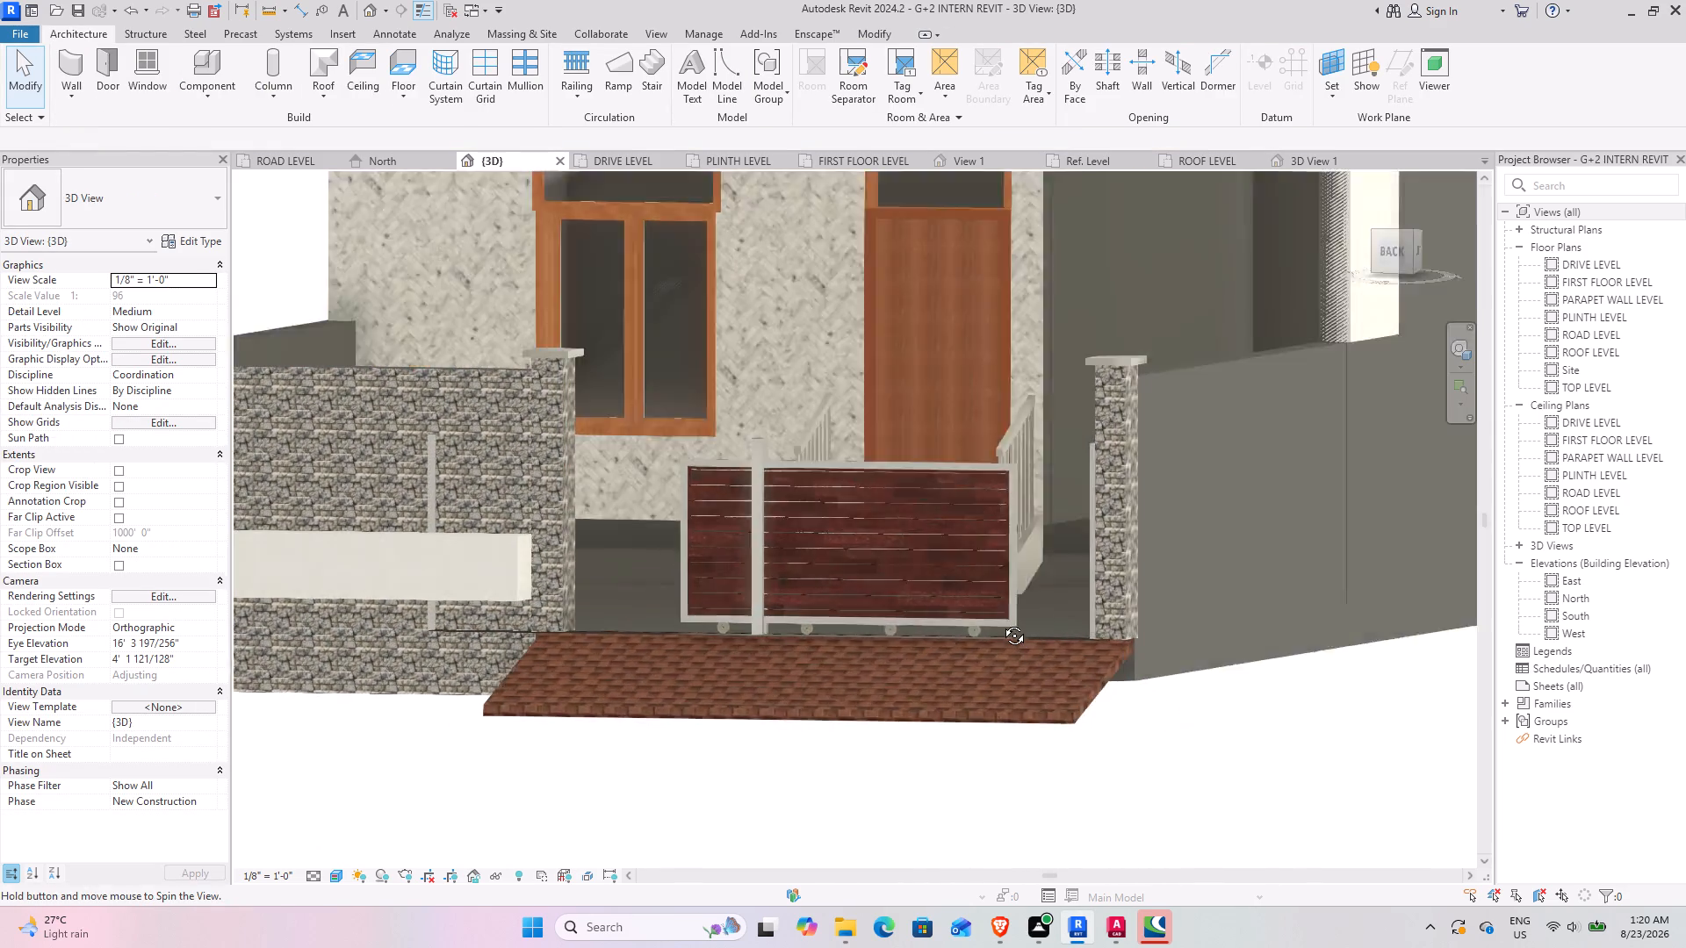
{"action": "middle_click_drag", "start_coordinate": [1001, 622], "coordinate": [987, 622], "text": "shift"}
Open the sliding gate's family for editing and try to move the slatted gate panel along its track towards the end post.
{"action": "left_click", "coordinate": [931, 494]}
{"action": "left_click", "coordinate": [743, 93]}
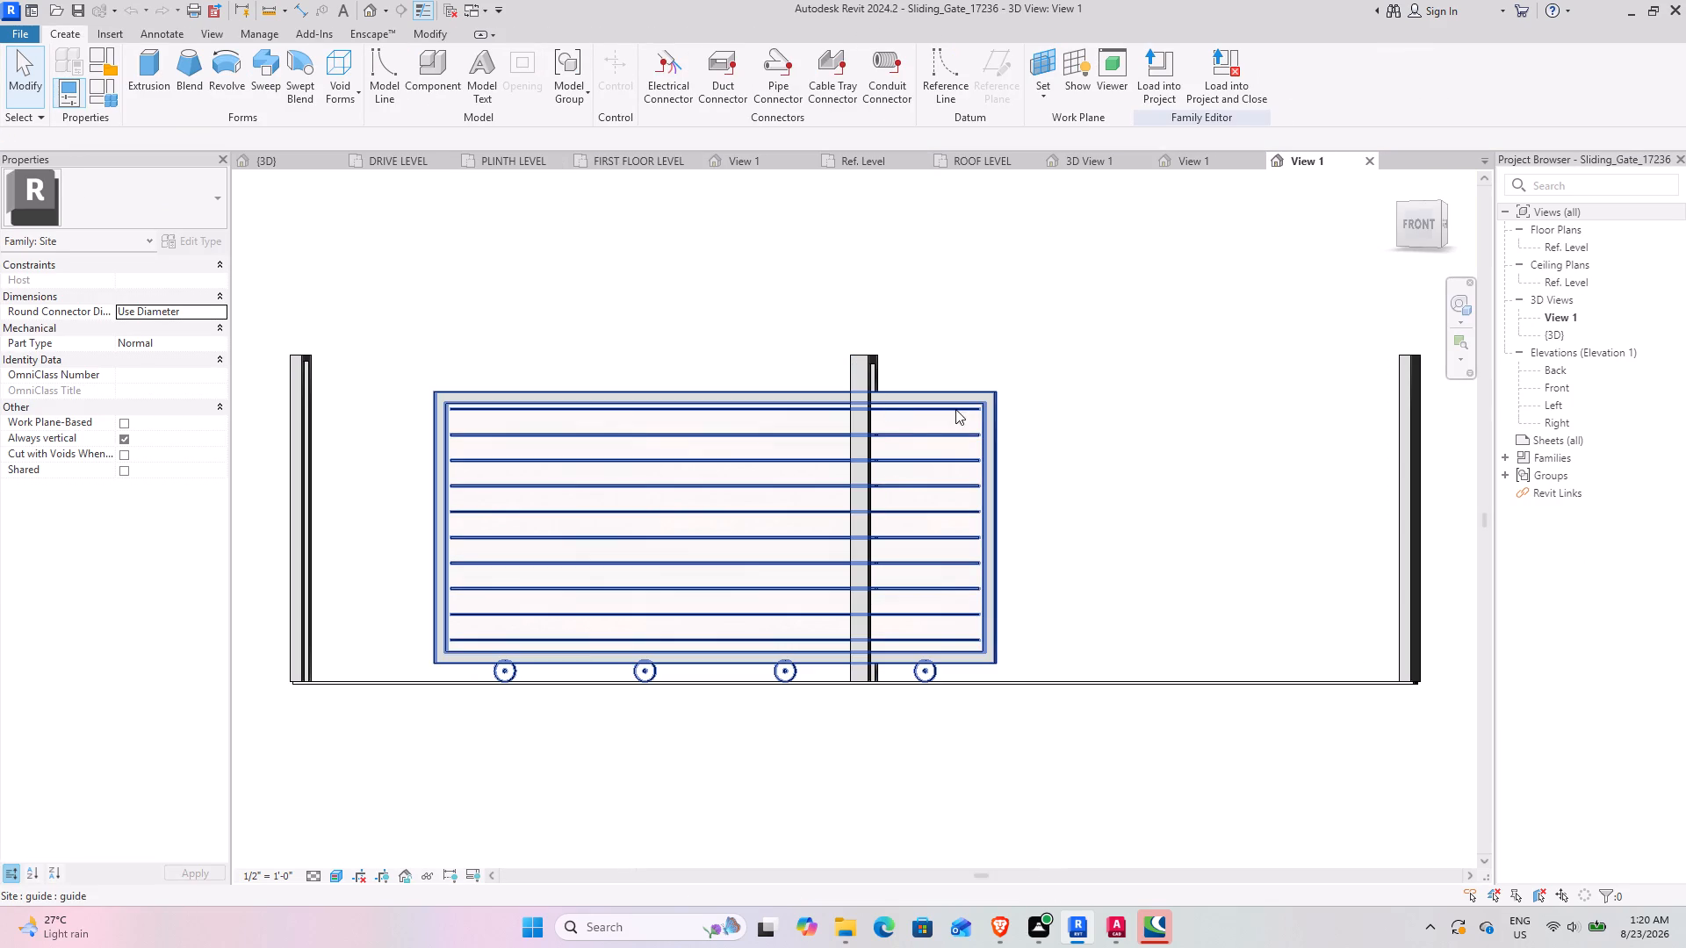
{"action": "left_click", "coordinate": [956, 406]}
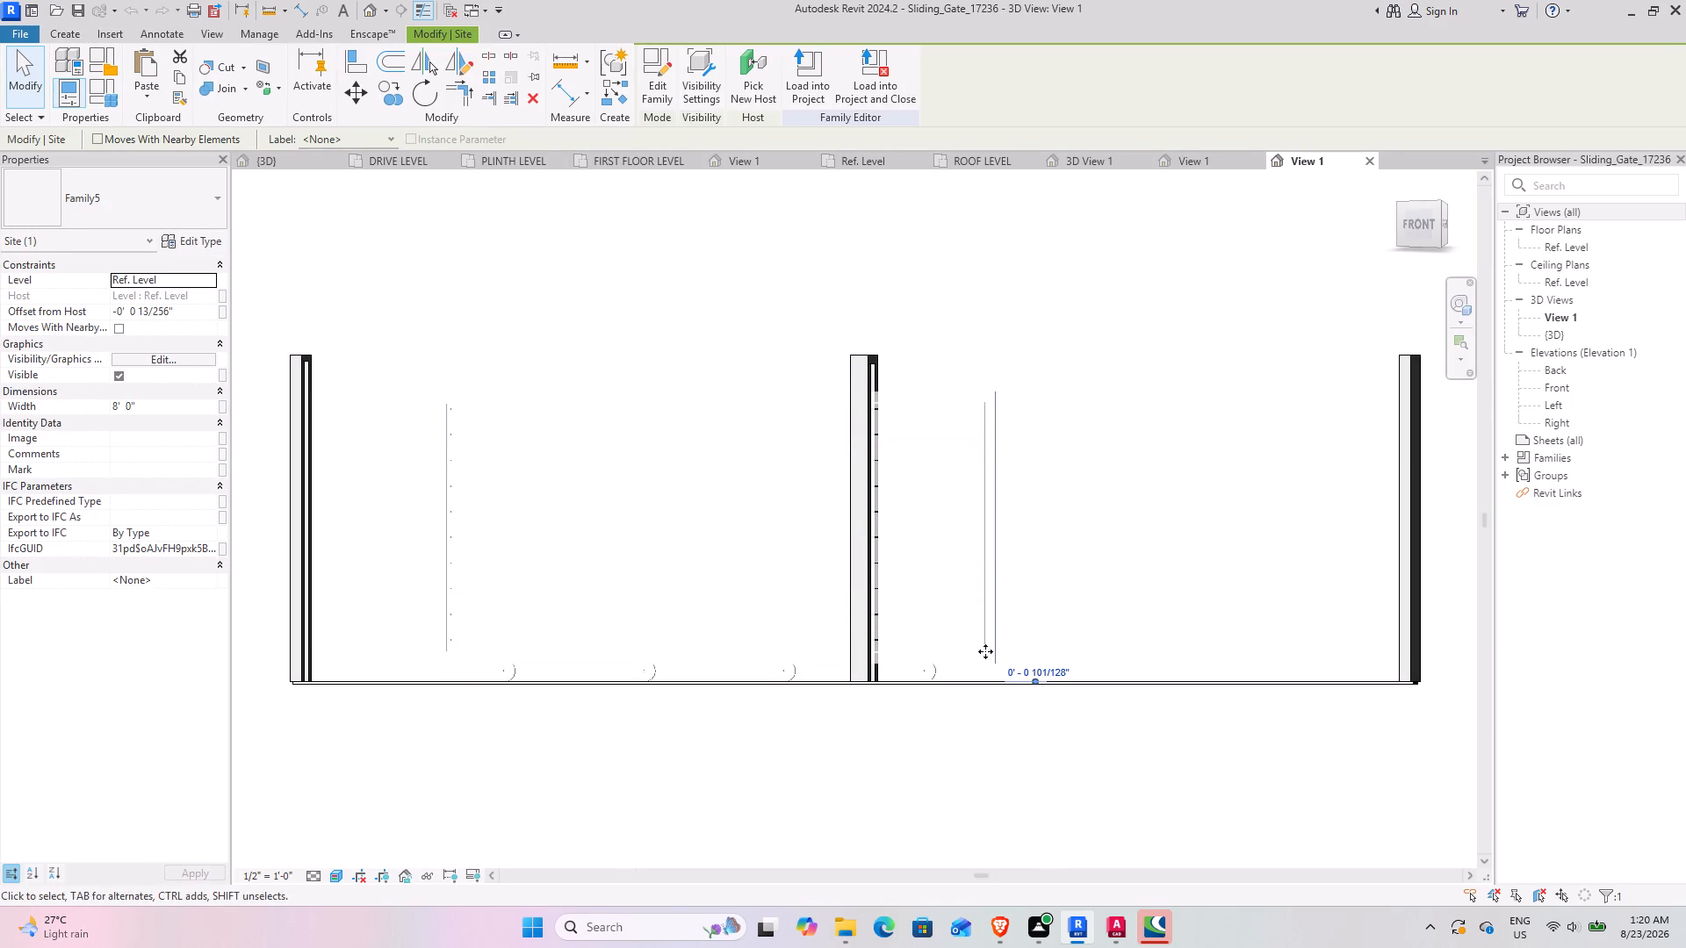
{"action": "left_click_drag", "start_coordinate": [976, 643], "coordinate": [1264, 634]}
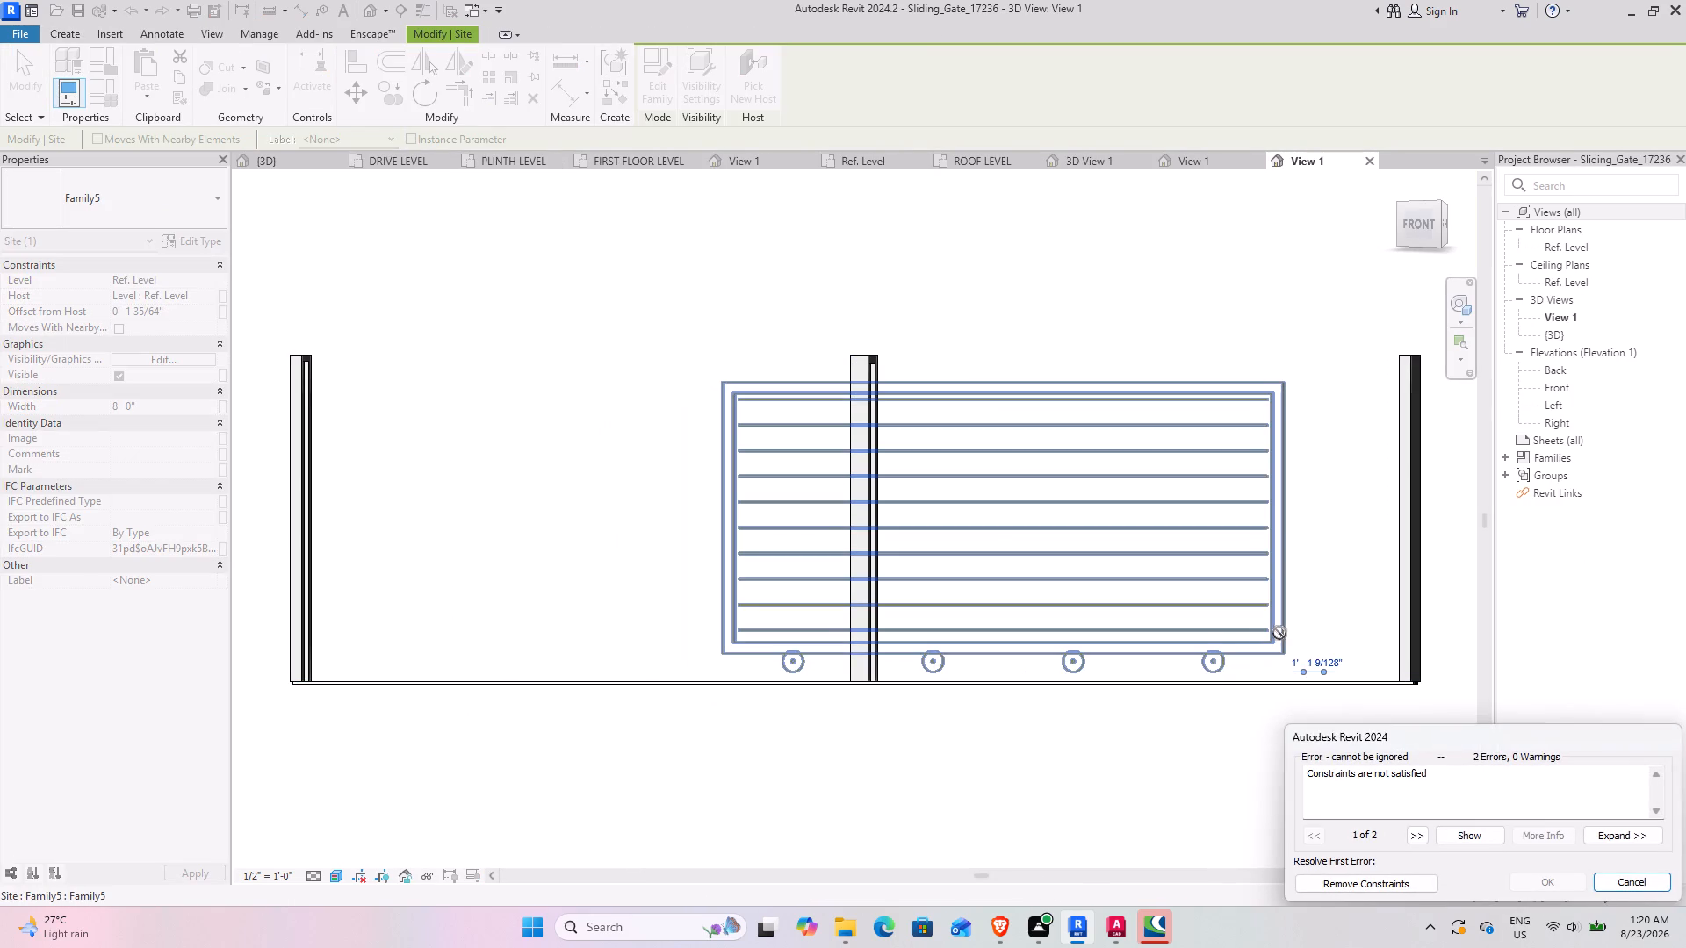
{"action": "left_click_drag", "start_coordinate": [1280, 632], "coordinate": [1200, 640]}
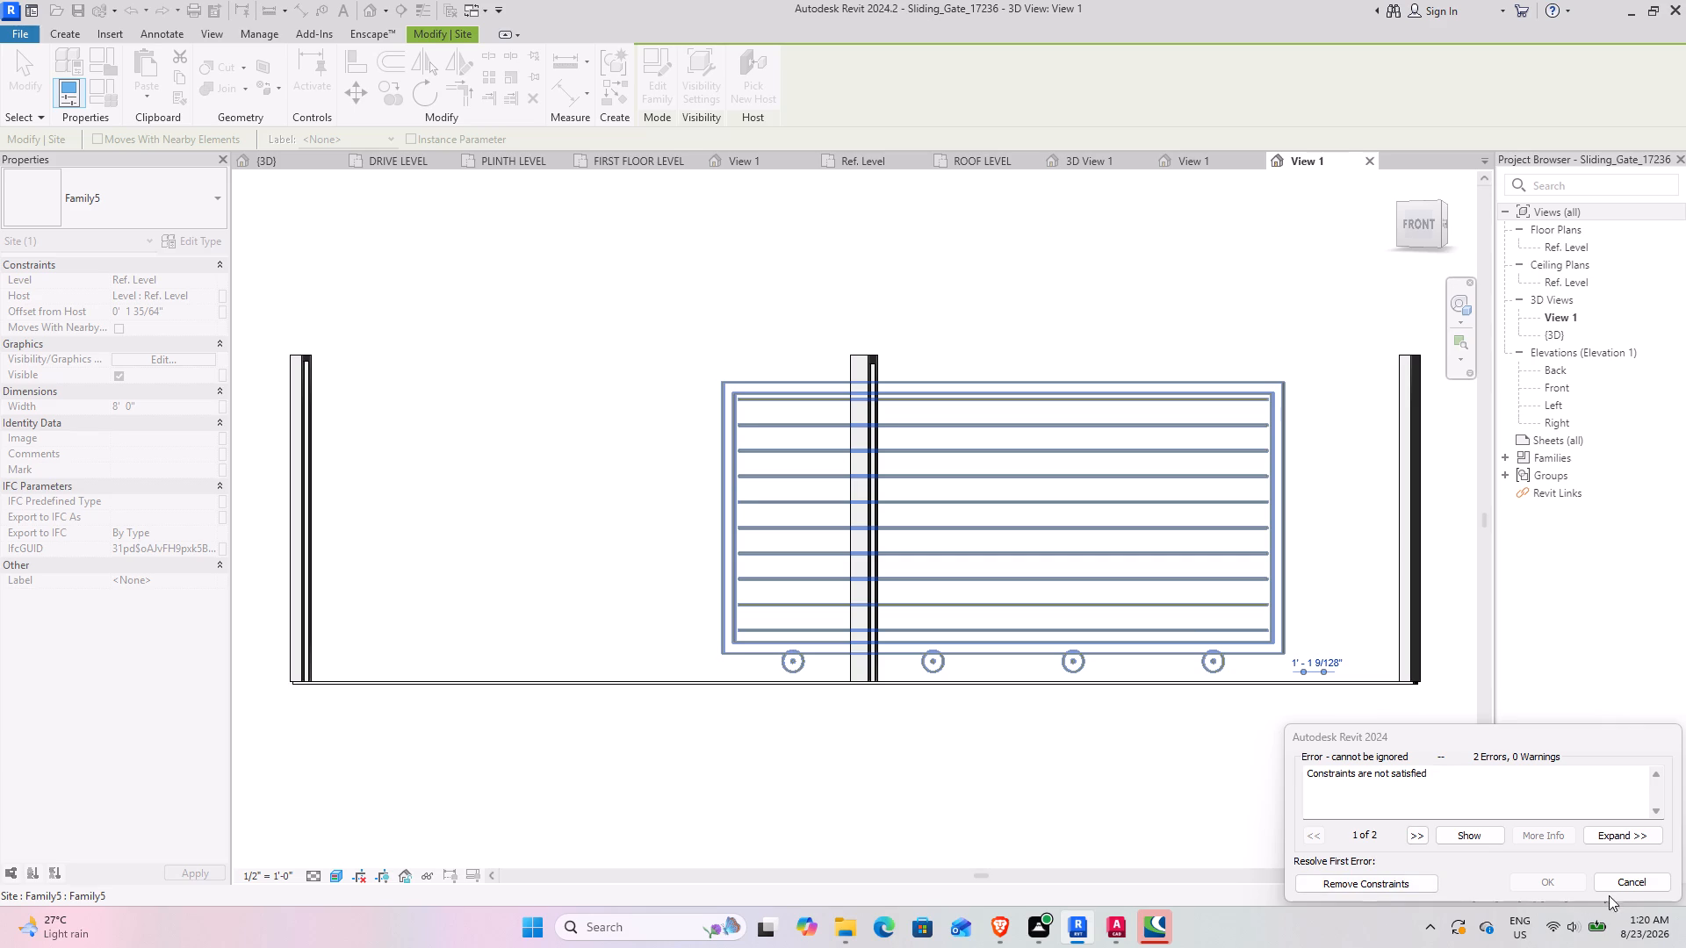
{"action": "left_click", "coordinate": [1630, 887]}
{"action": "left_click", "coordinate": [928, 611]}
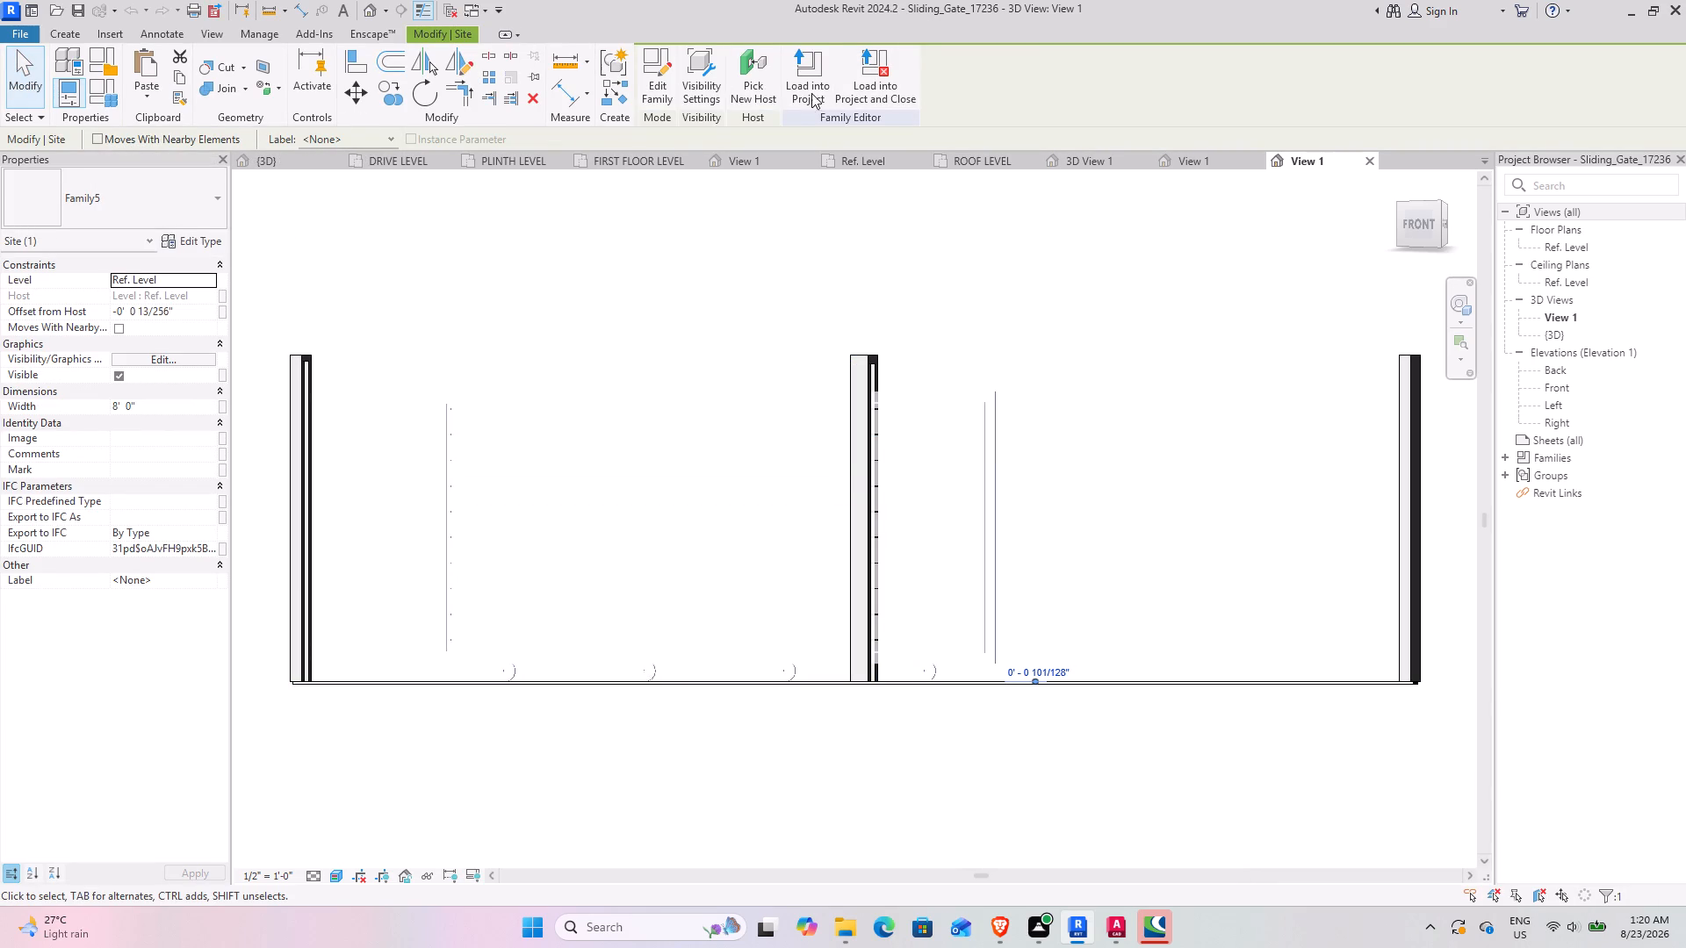
Load the edited sliding gate family into the G+2 INTERN REVIT project and close it without saving the family file.
{"action": "left_click", "coordinate": [885, 90]}
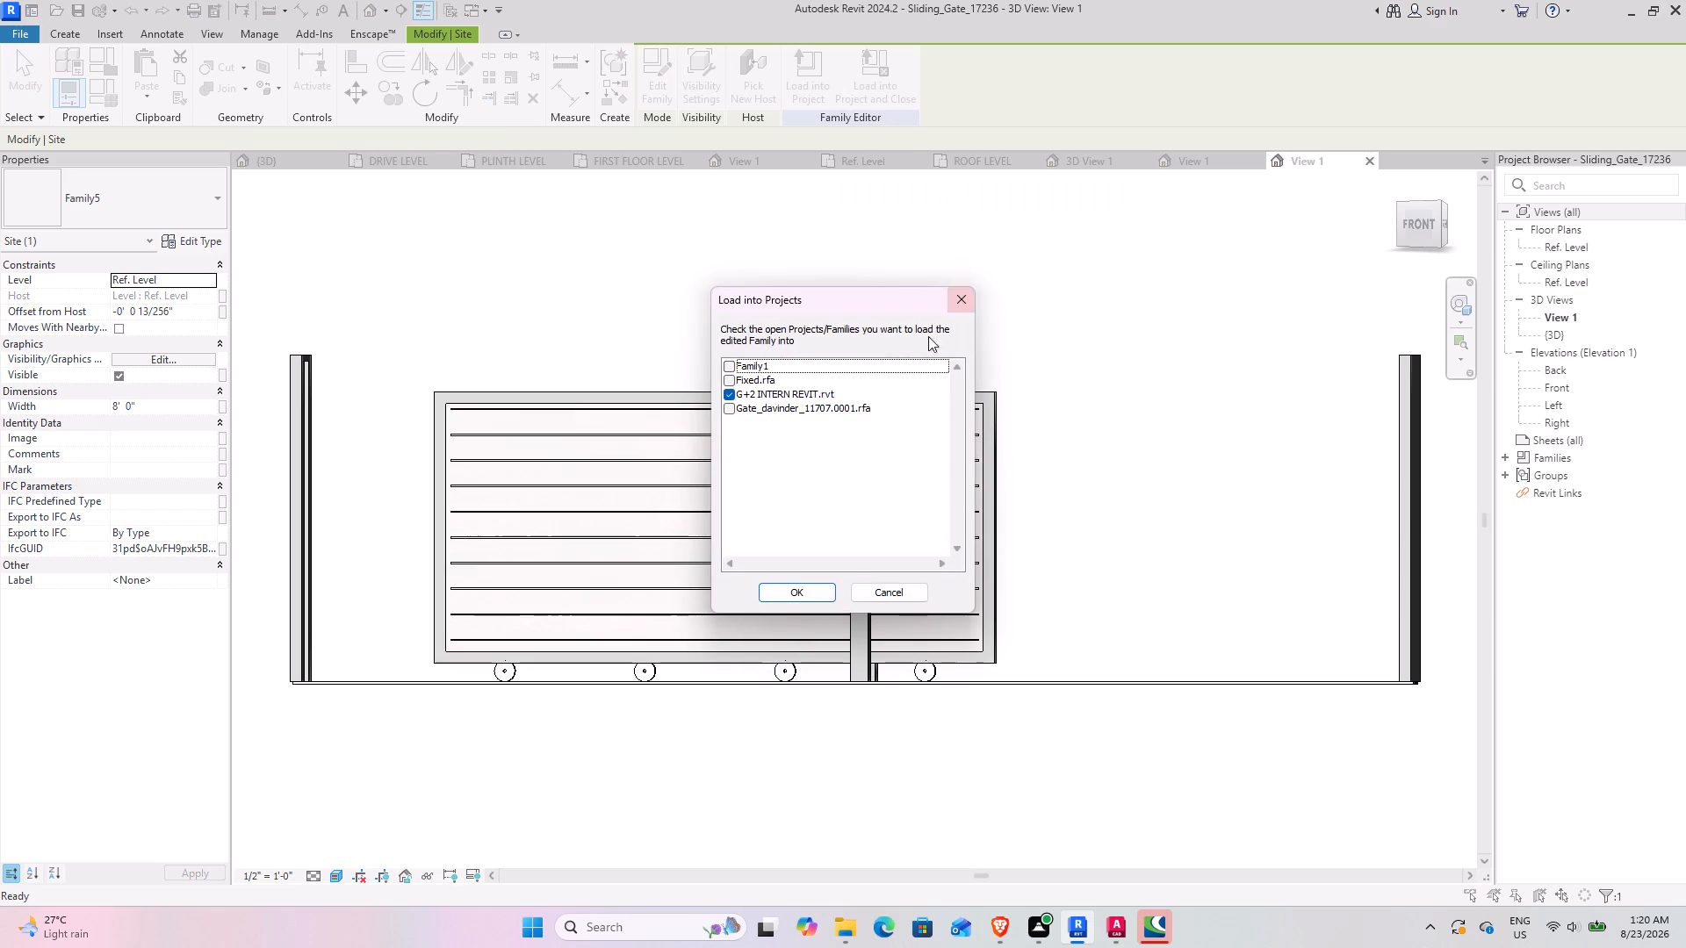
{"action": "left_click", "coordinate": [777, 585]}
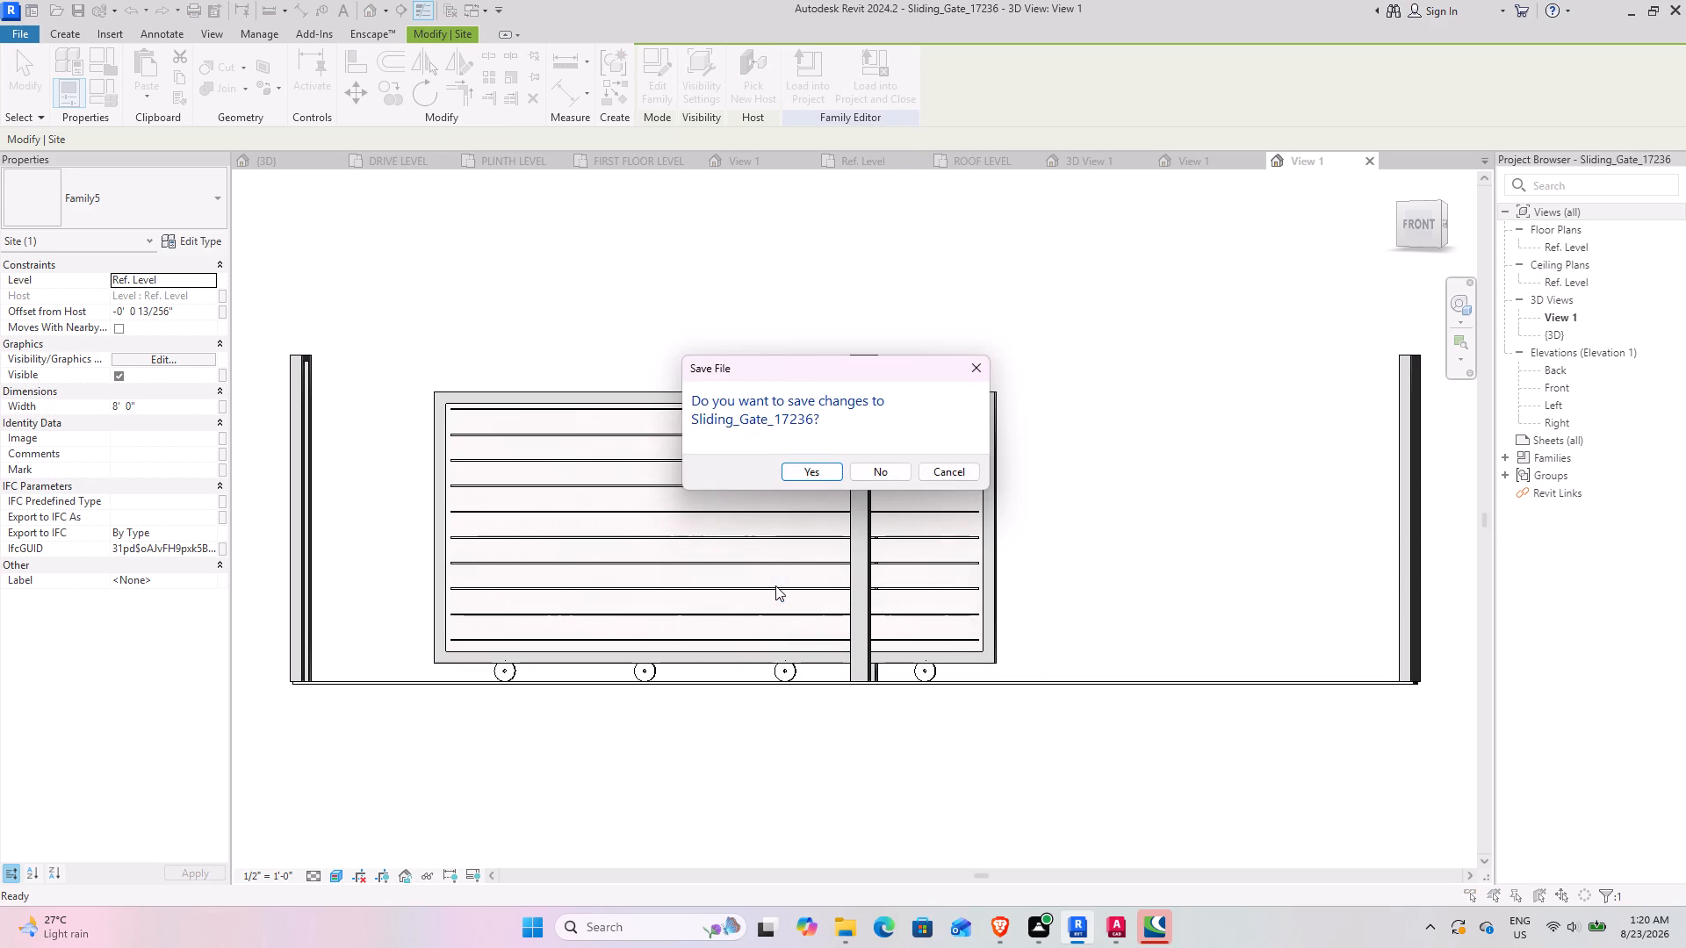
{"action": "left_click", "coordinate": [869, 469]}
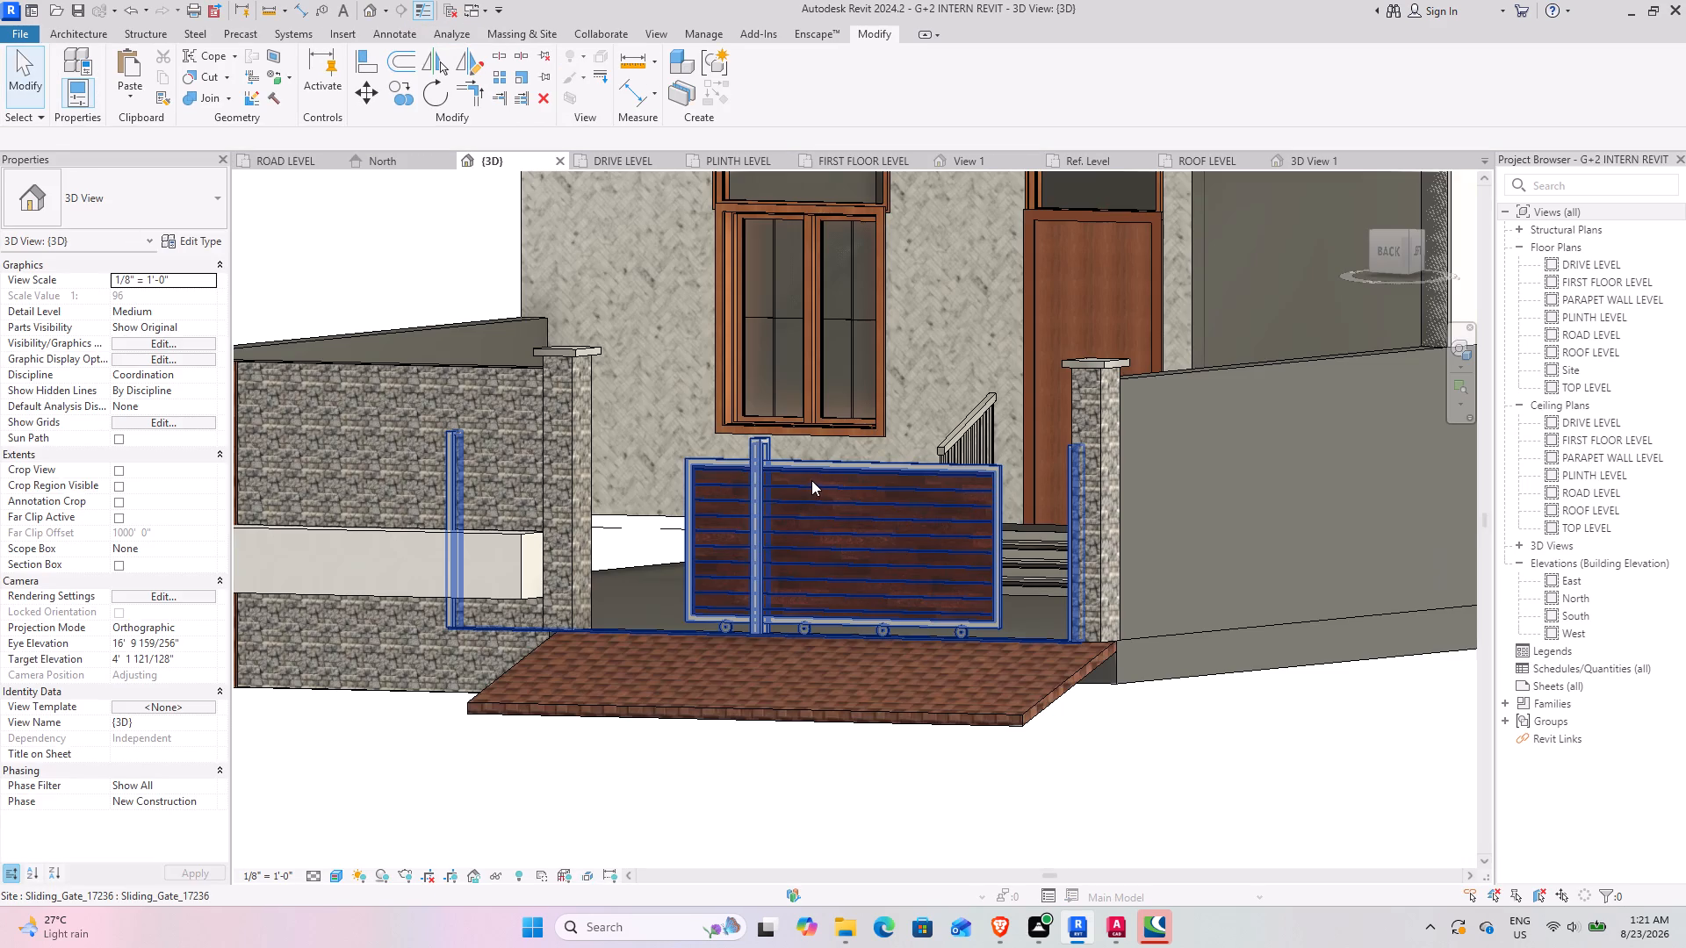
Delete the sliding gate from the driveway entrance.
{"action": "left_click", "coordinate": [811, 480]}
{"action": "left_click", "coordinate": [541, 102]}
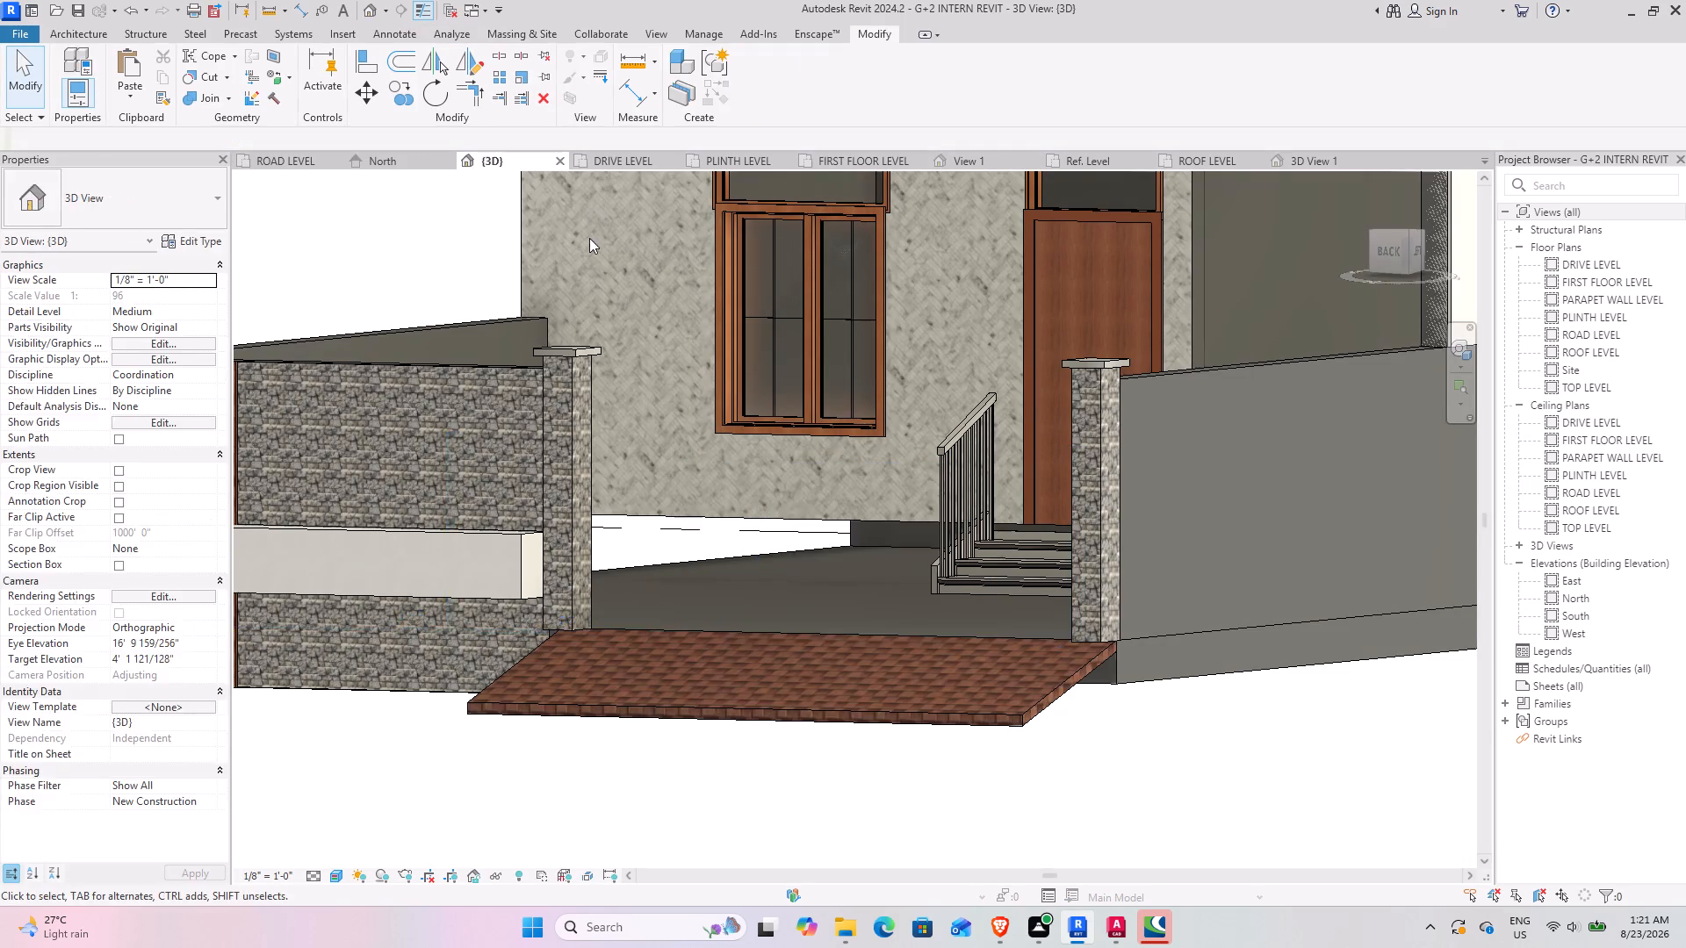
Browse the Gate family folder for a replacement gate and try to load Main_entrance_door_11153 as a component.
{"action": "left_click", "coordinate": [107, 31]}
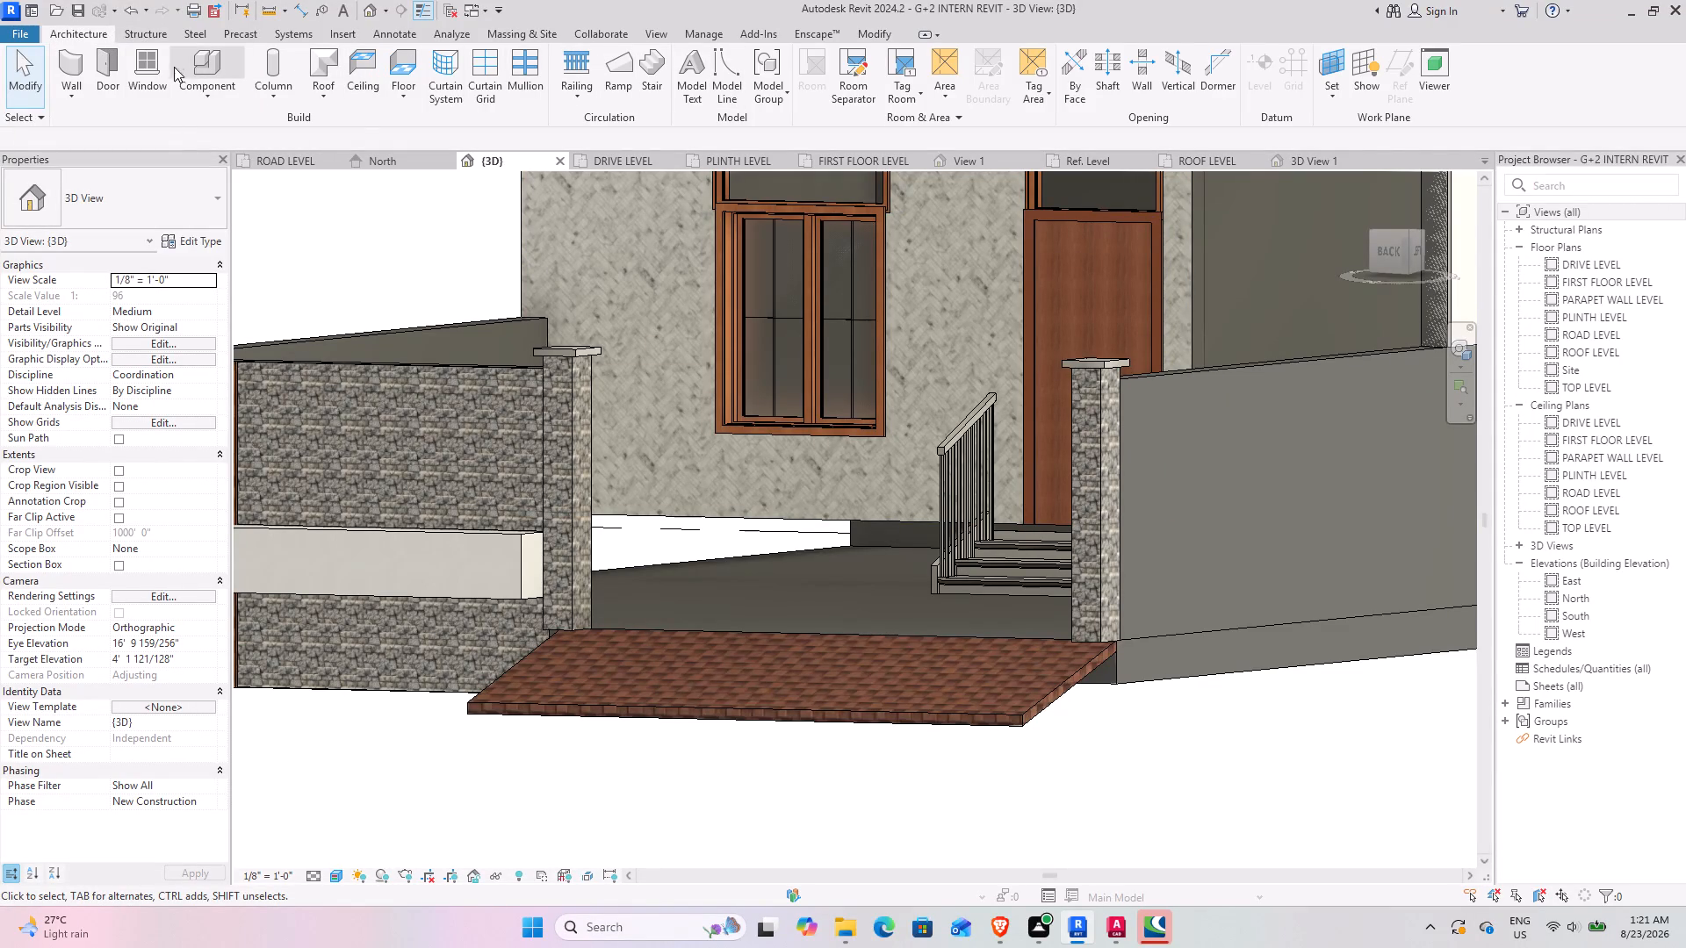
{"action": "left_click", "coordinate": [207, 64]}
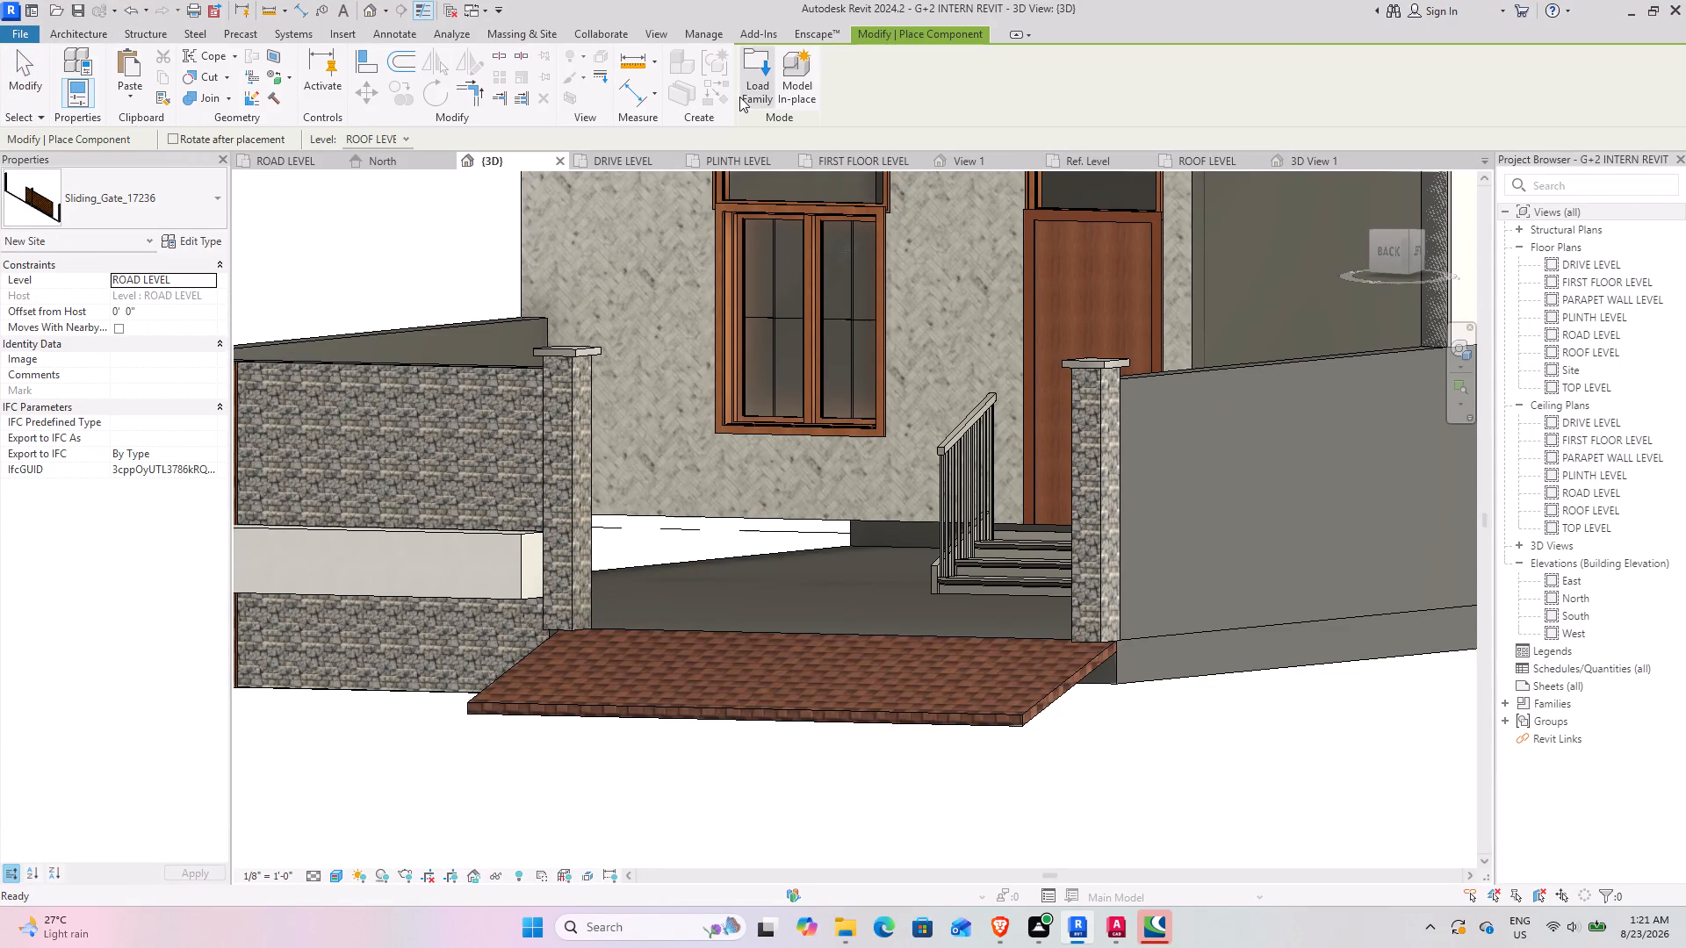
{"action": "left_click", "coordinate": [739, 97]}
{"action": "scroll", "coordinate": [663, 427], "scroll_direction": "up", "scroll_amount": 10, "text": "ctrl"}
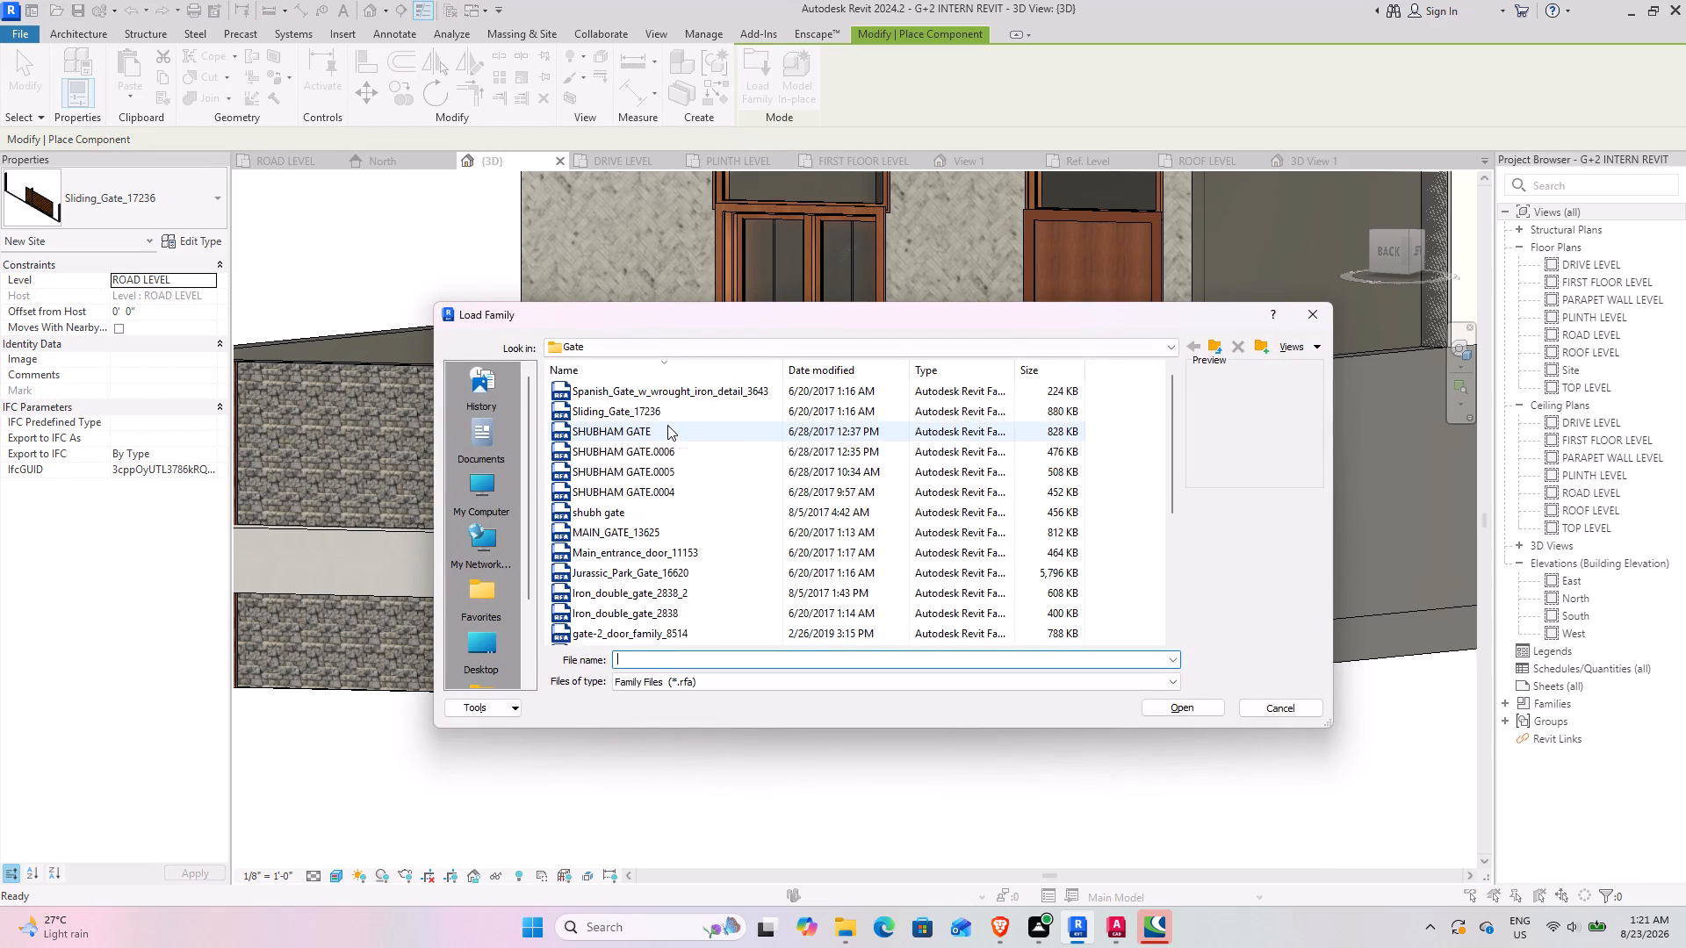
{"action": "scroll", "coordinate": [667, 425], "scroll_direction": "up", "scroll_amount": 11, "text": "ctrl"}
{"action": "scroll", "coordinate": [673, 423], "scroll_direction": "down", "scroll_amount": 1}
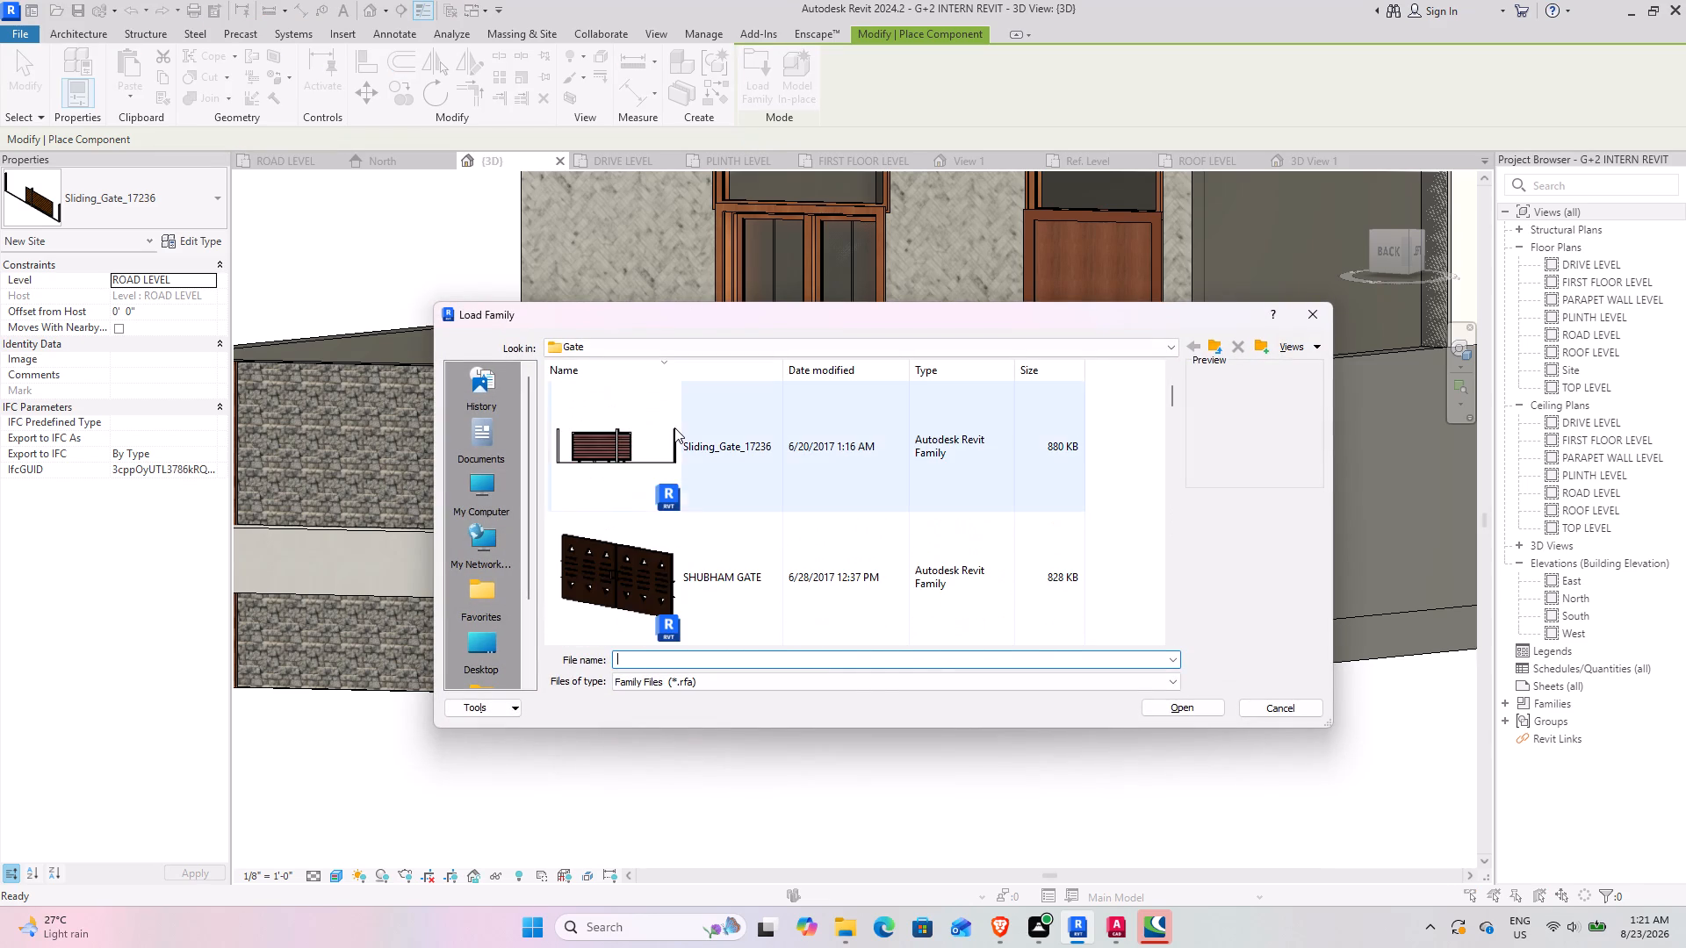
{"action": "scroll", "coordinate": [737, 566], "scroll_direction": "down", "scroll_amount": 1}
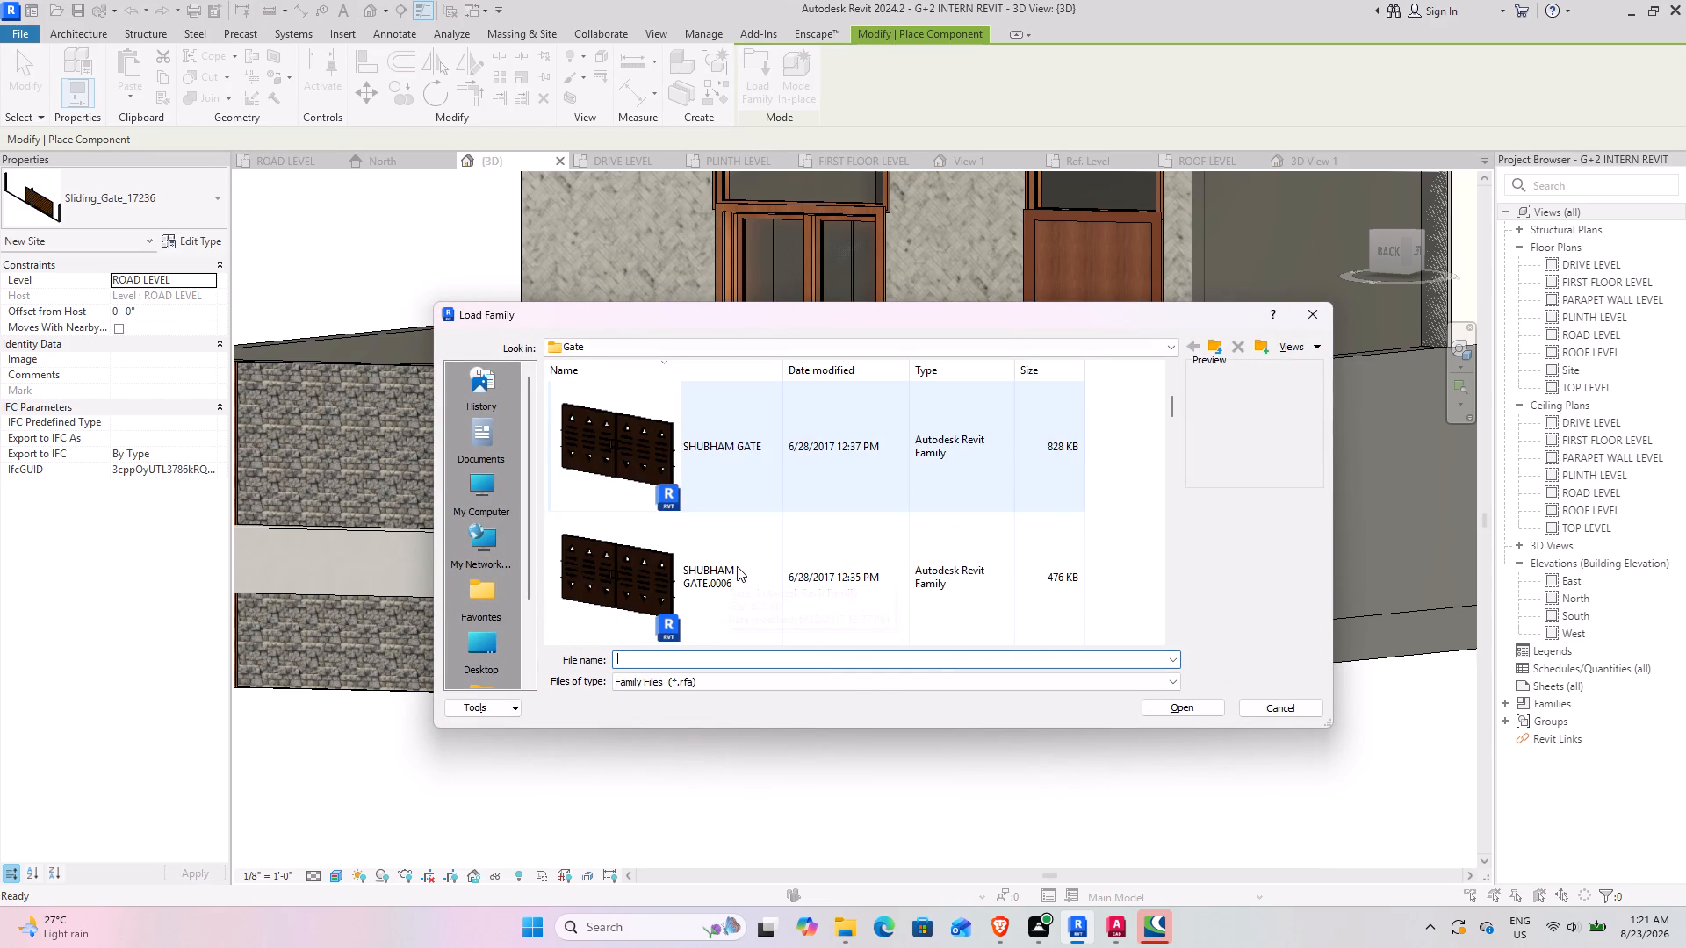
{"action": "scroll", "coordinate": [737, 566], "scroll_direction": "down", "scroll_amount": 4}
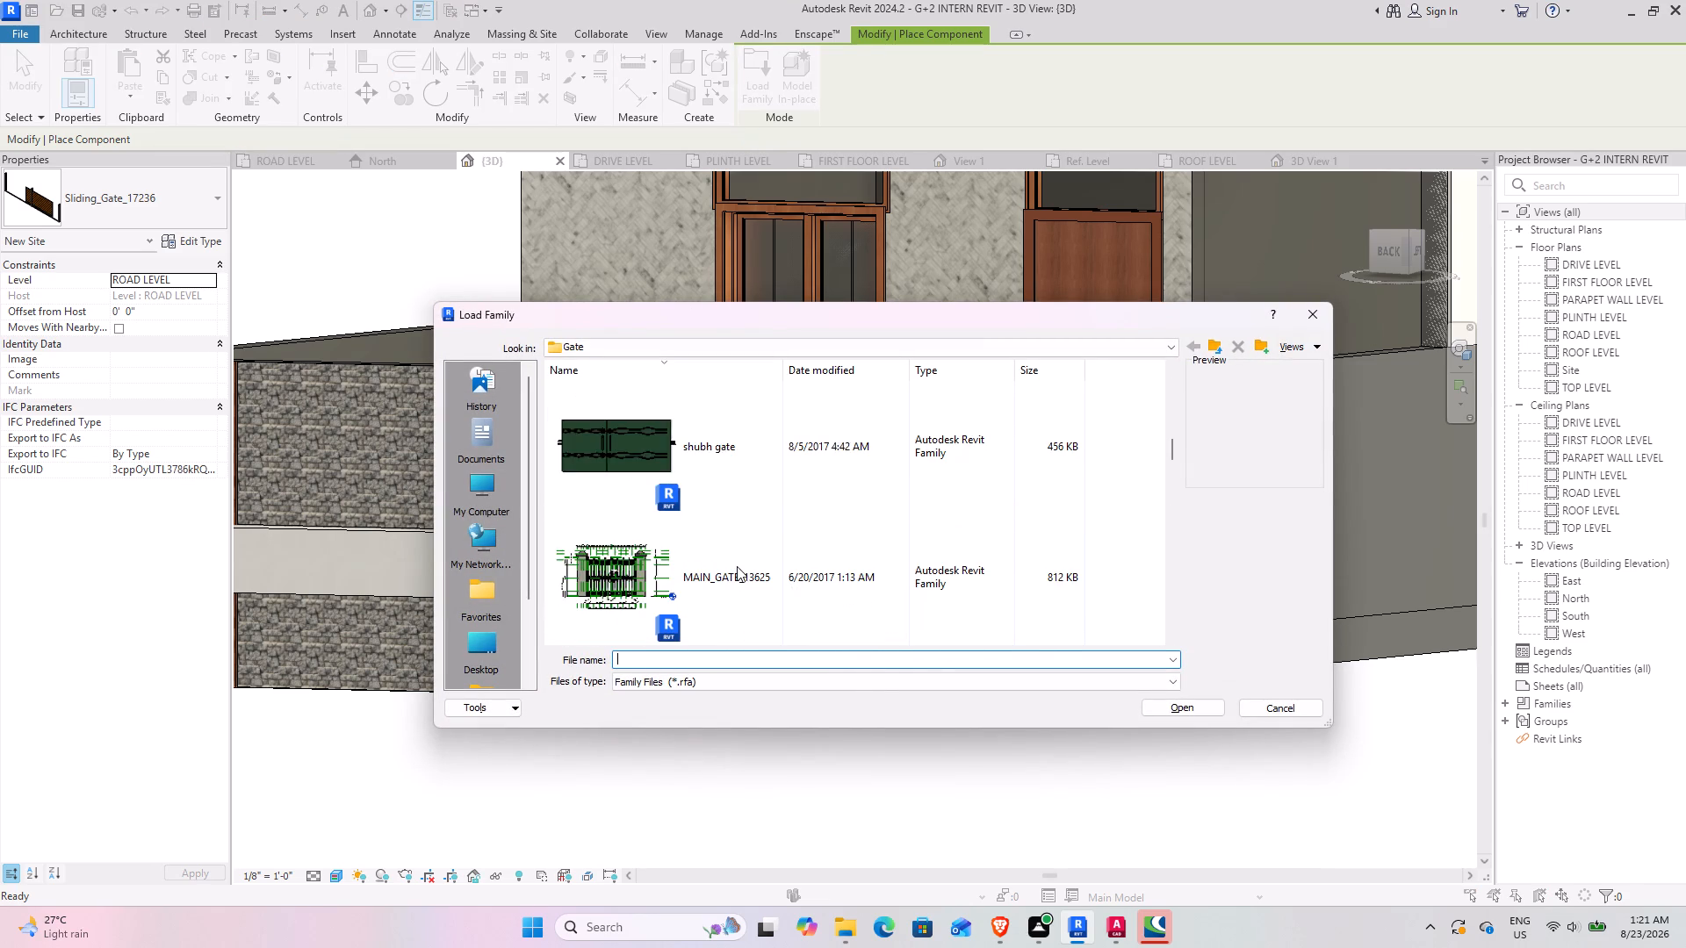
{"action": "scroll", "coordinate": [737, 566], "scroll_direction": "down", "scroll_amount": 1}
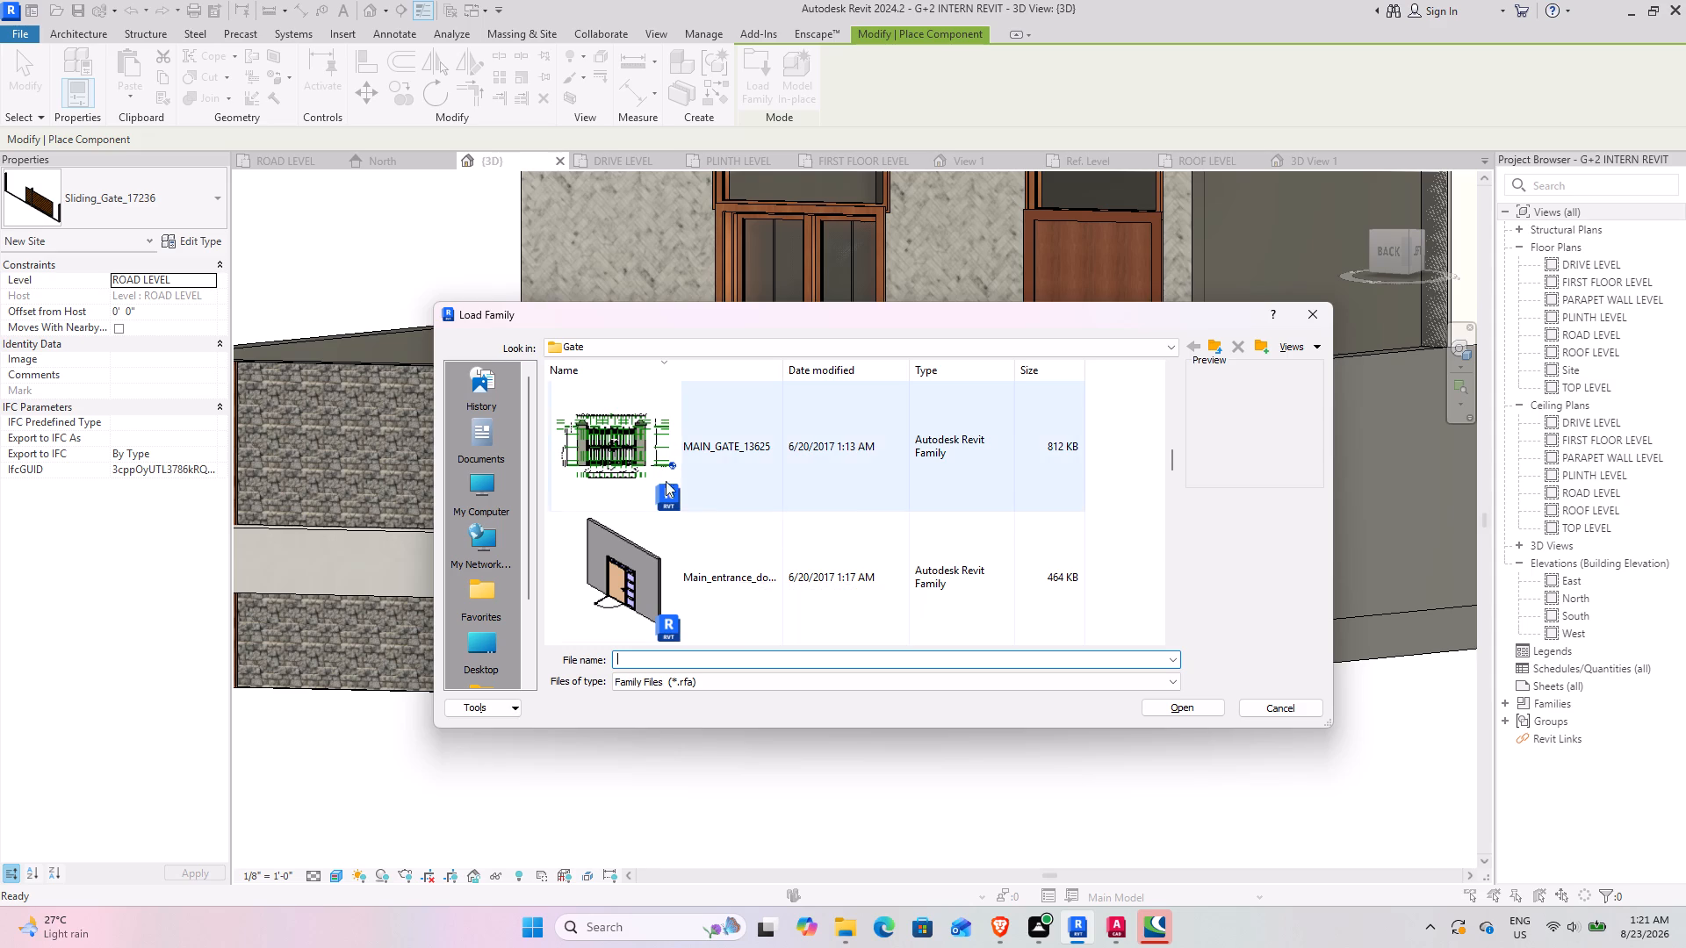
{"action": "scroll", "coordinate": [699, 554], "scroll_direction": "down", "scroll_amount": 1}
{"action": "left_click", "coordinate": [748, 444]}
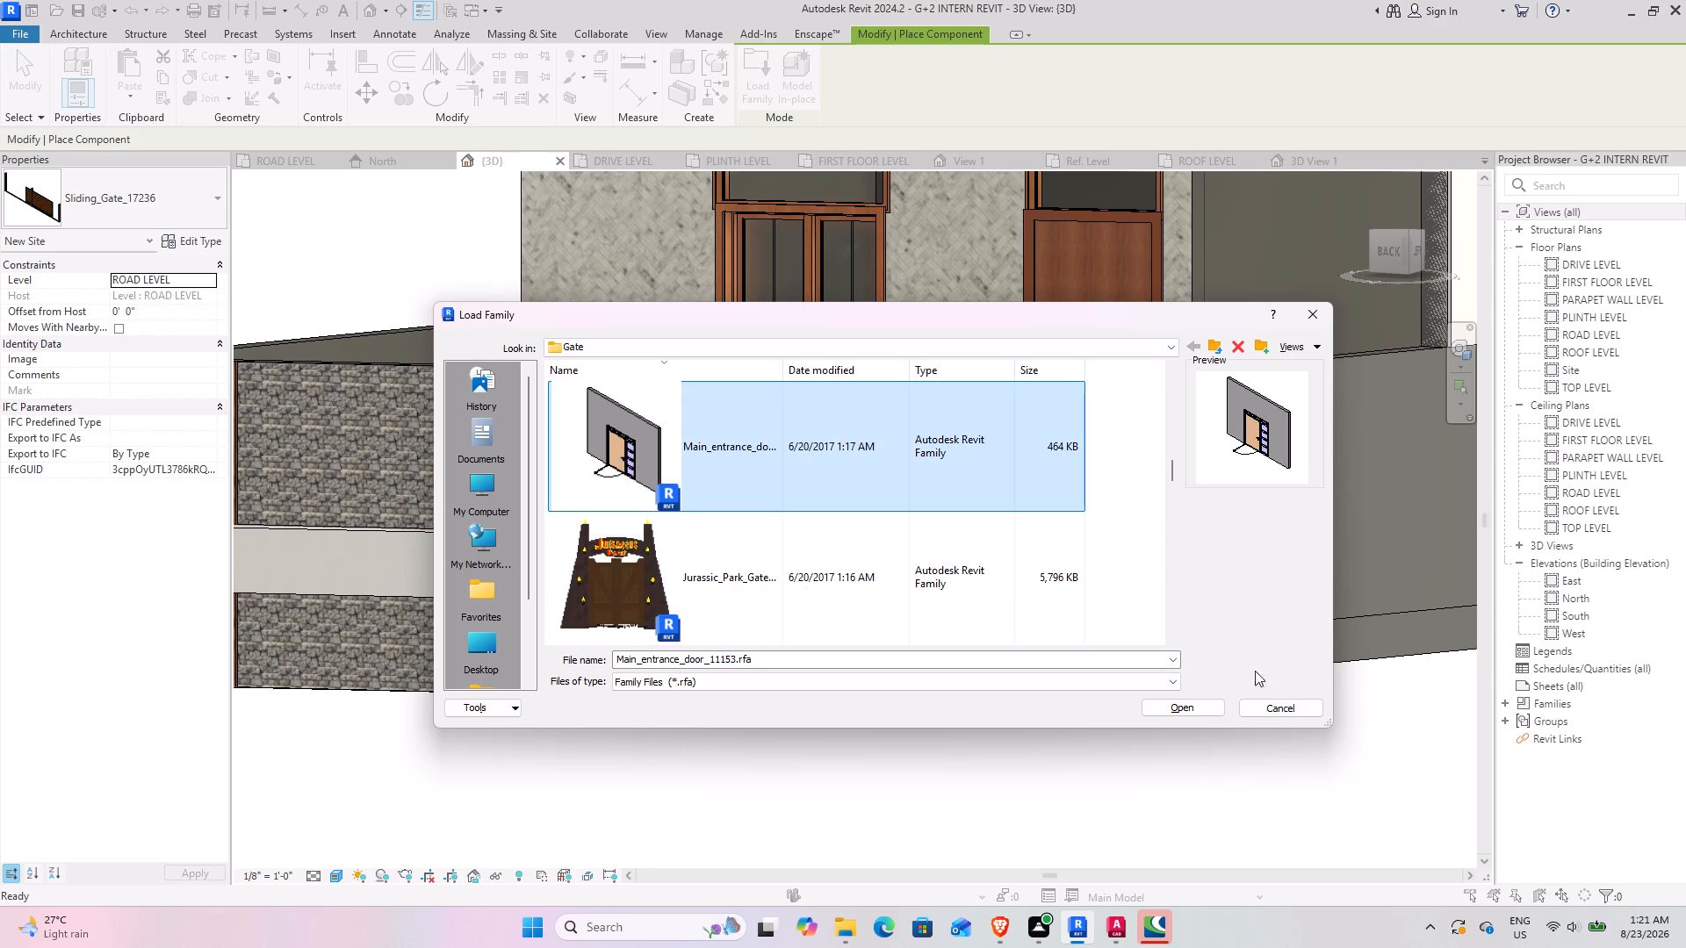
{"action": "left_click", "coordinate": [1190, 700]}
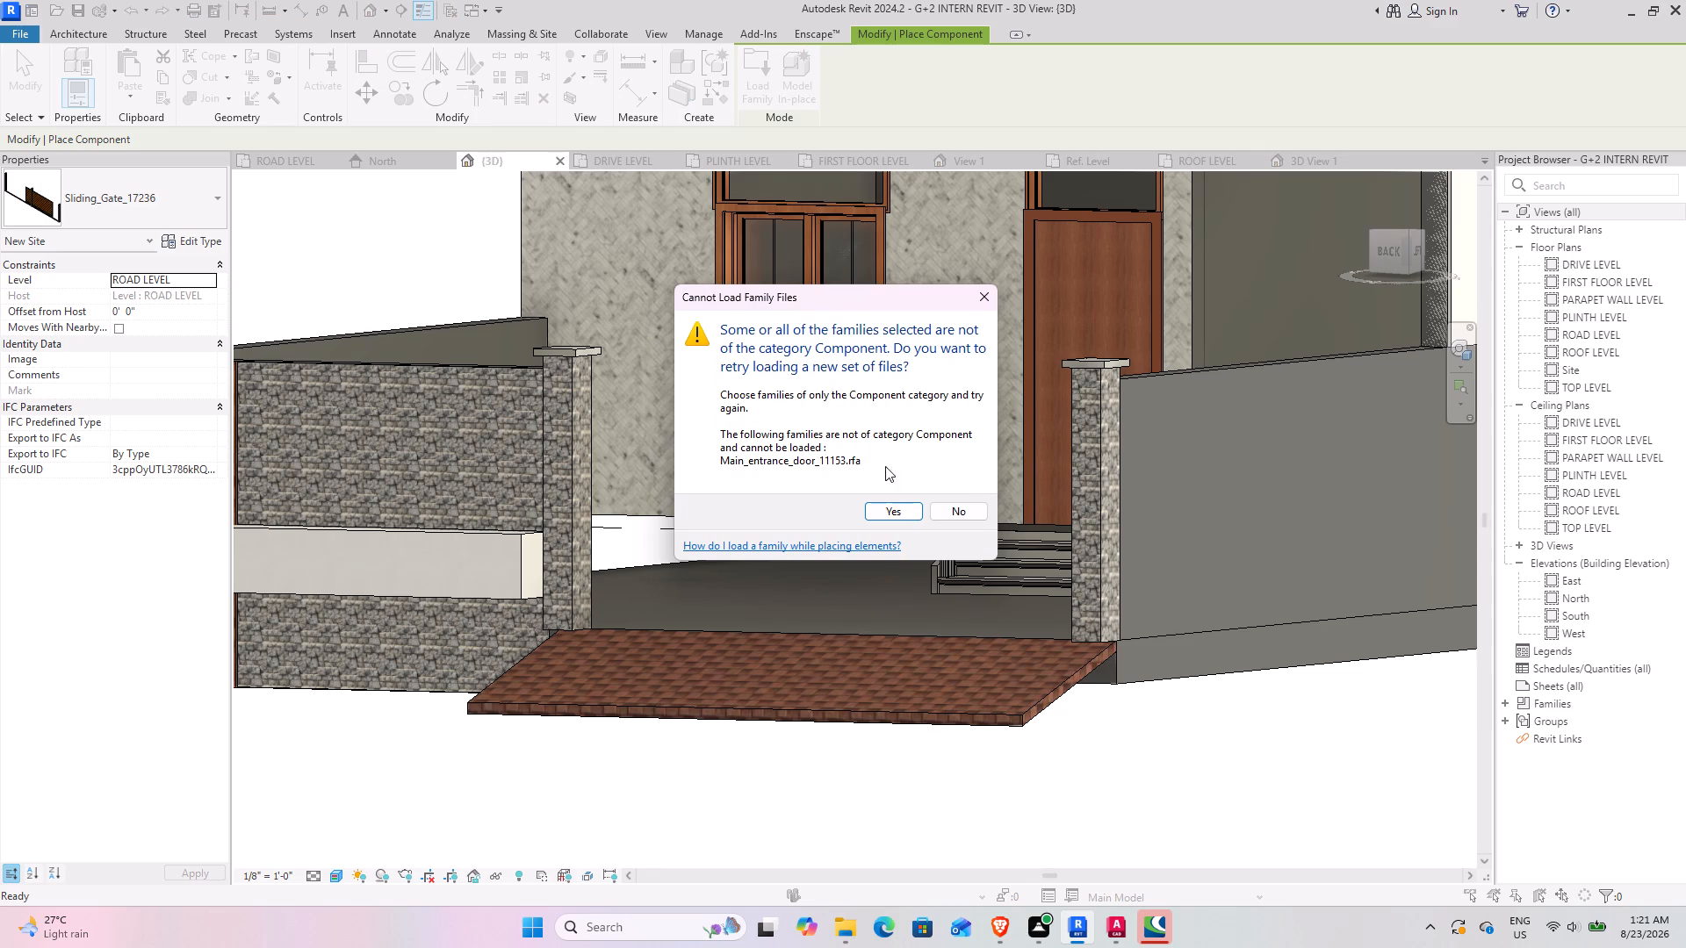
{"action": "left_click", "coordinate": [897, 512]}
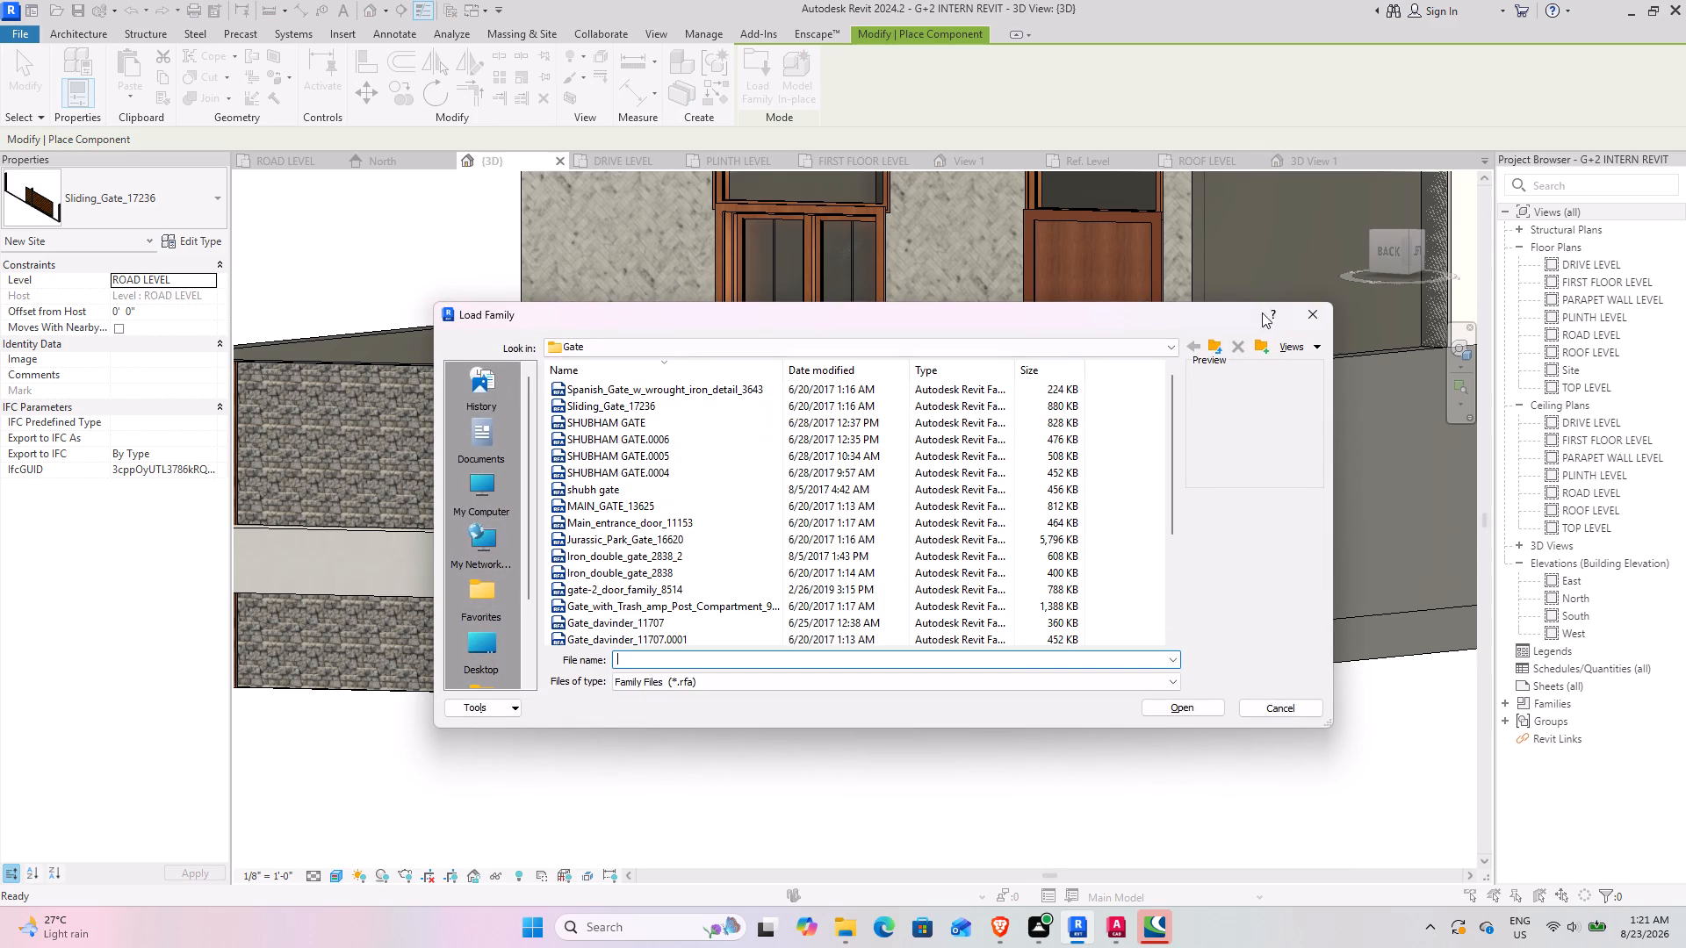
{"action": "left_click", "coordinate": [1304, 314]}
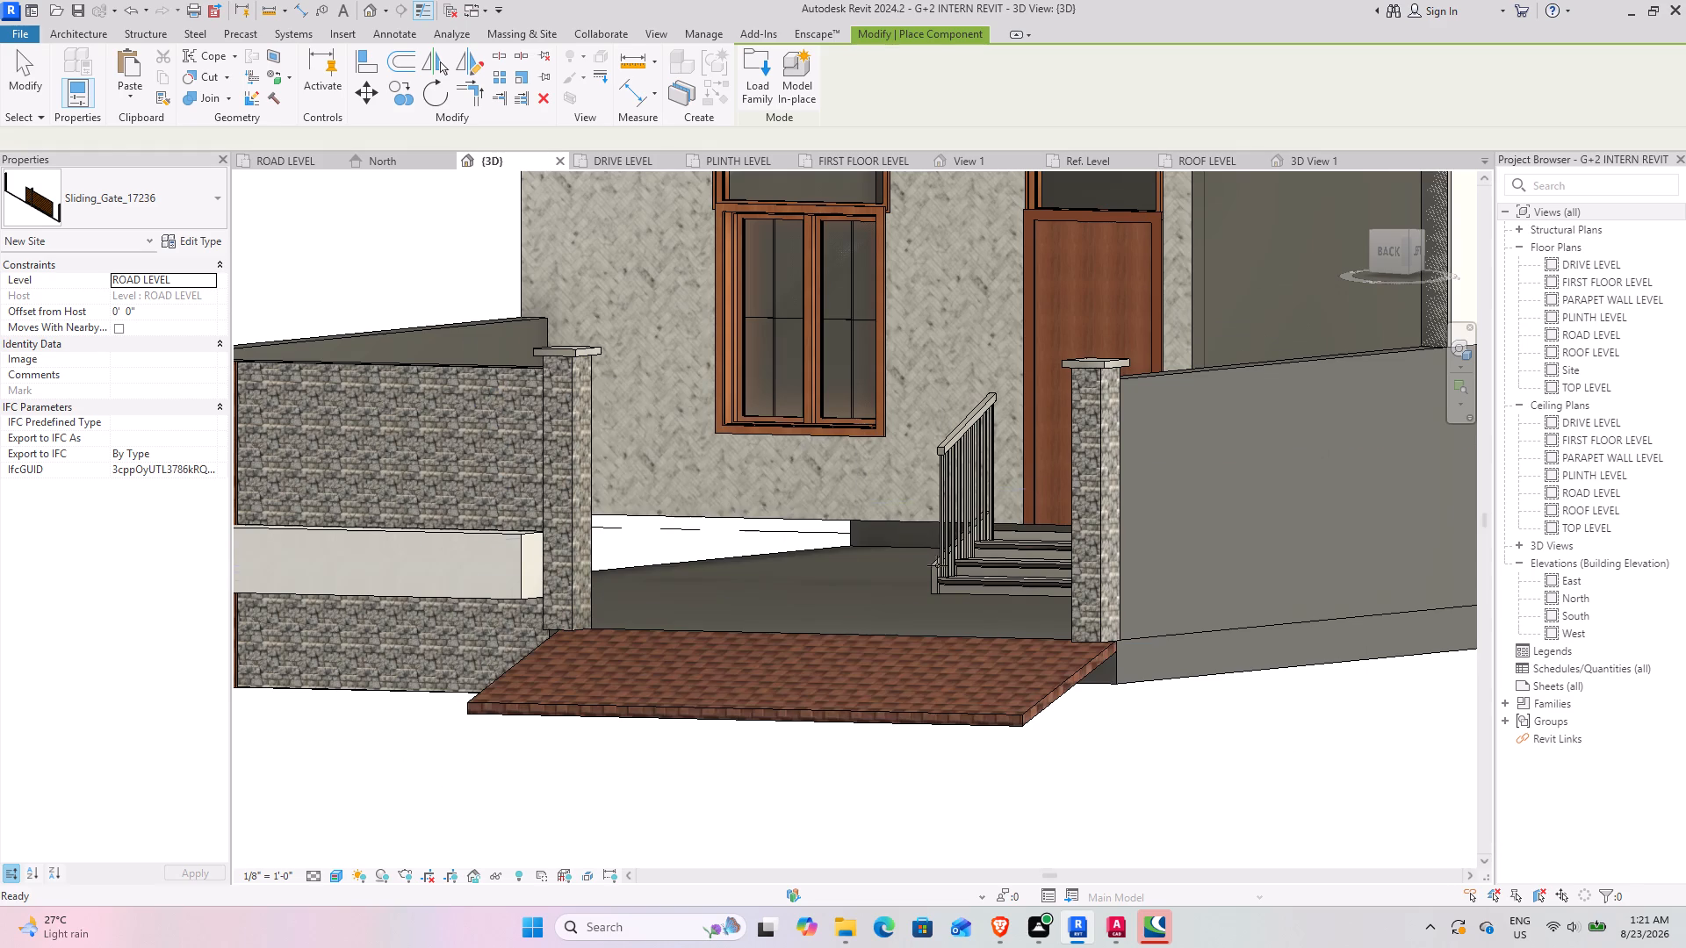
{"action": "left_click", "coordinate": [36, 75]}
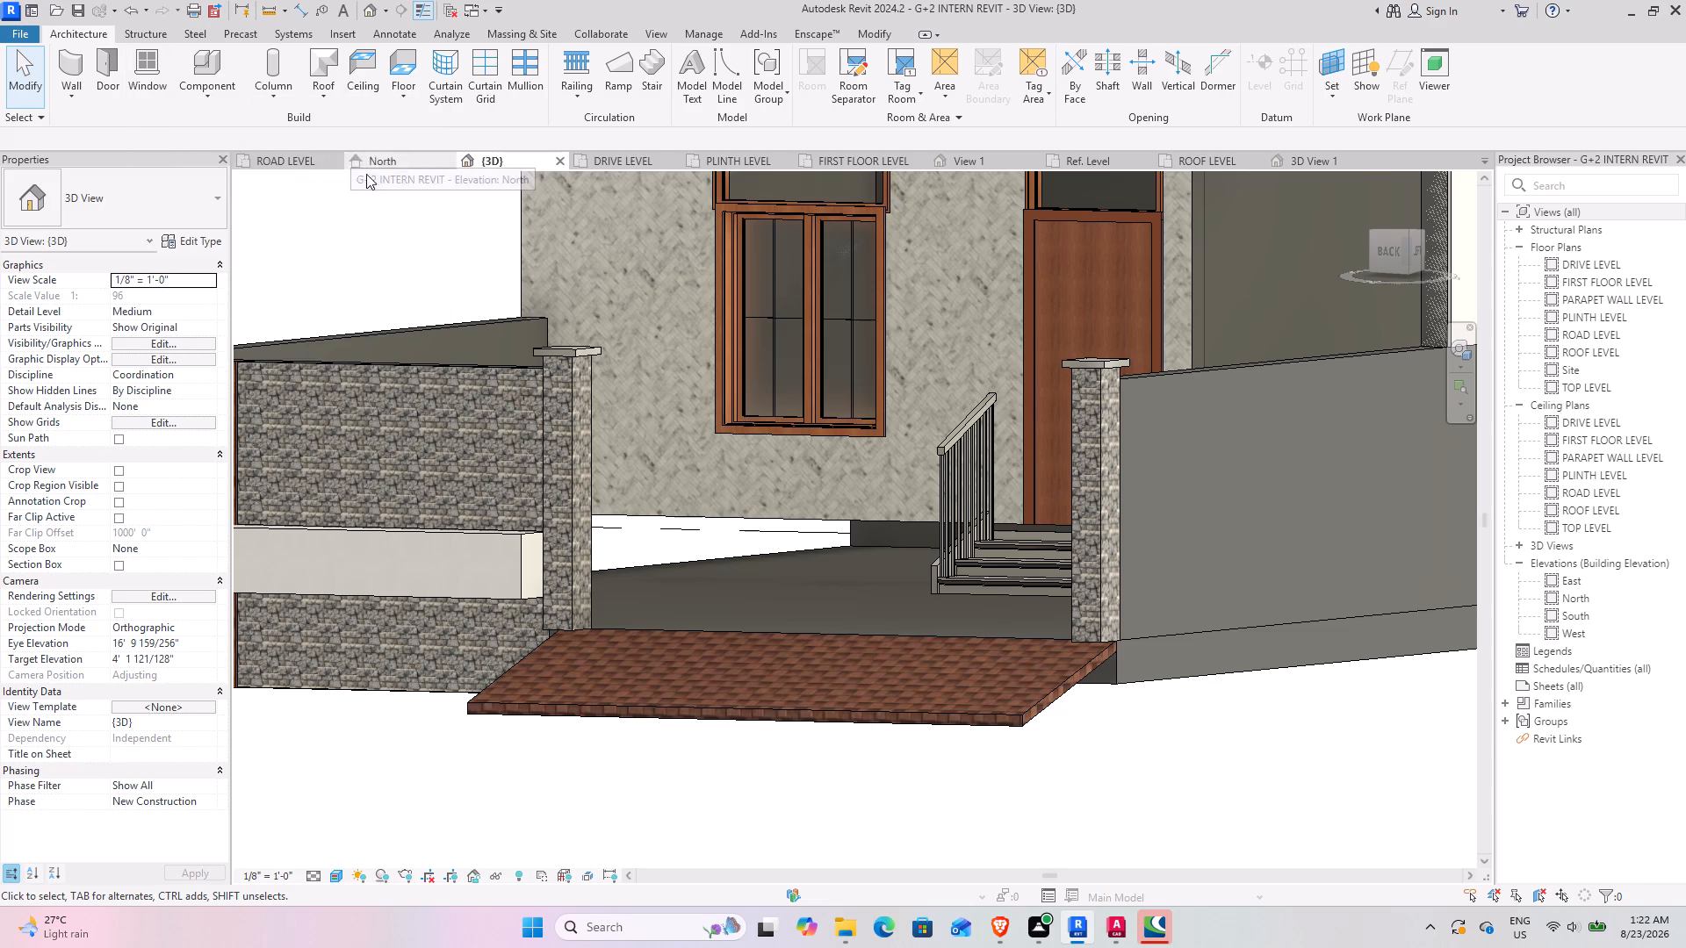
Examine the front facade and compare the wall types of the balcony wall, the roof parapet and the wall around the patterned screen.
{"action": "scroll", "coordinate": [586, 341], "scroll_direction": "down", "scroll_amount": 6}
{"action": "middle_click_drag", "start_coordinate": [638, 327], "coordinate": [729, 415], "text": "shift"}
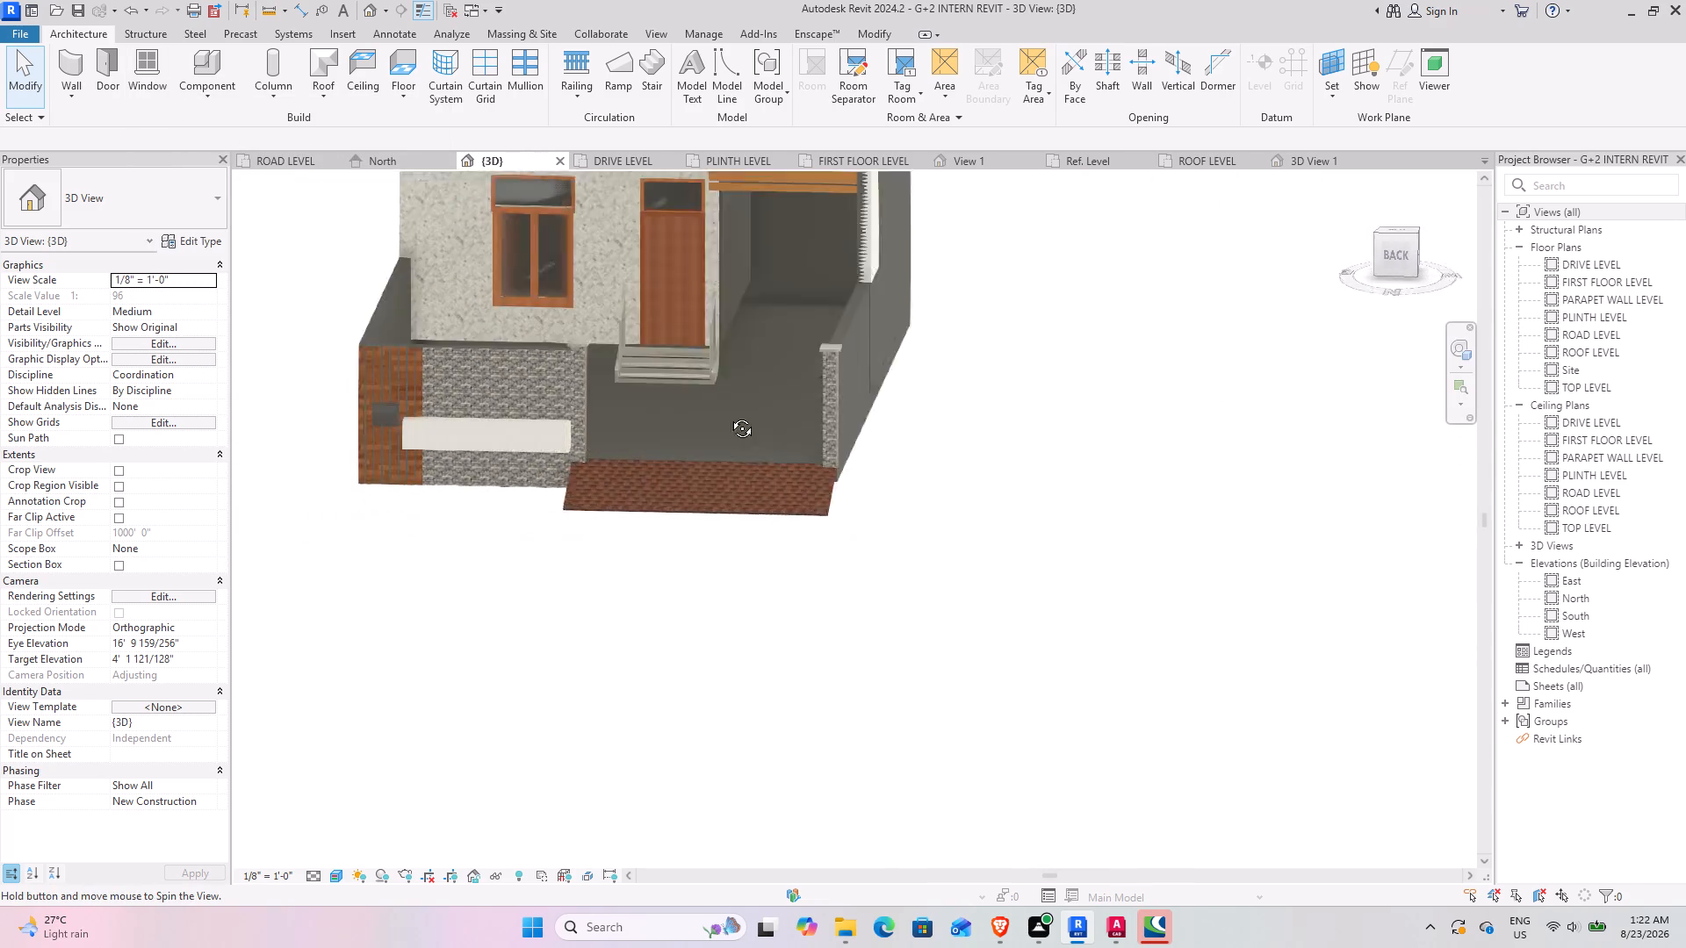
{"action": "middle_click_drag", "start_coordinate": [729, 415], "coordinate": [750, 487], "text": "shift"}
{"action": "middle_click_drag", "start_coordinate": [674, 385], "coordinate": [657, 767]}
{"action": "middle_click_drag", "start_coordinate": [562, 502], "coordinate": [560, 377], "text": "shift"}
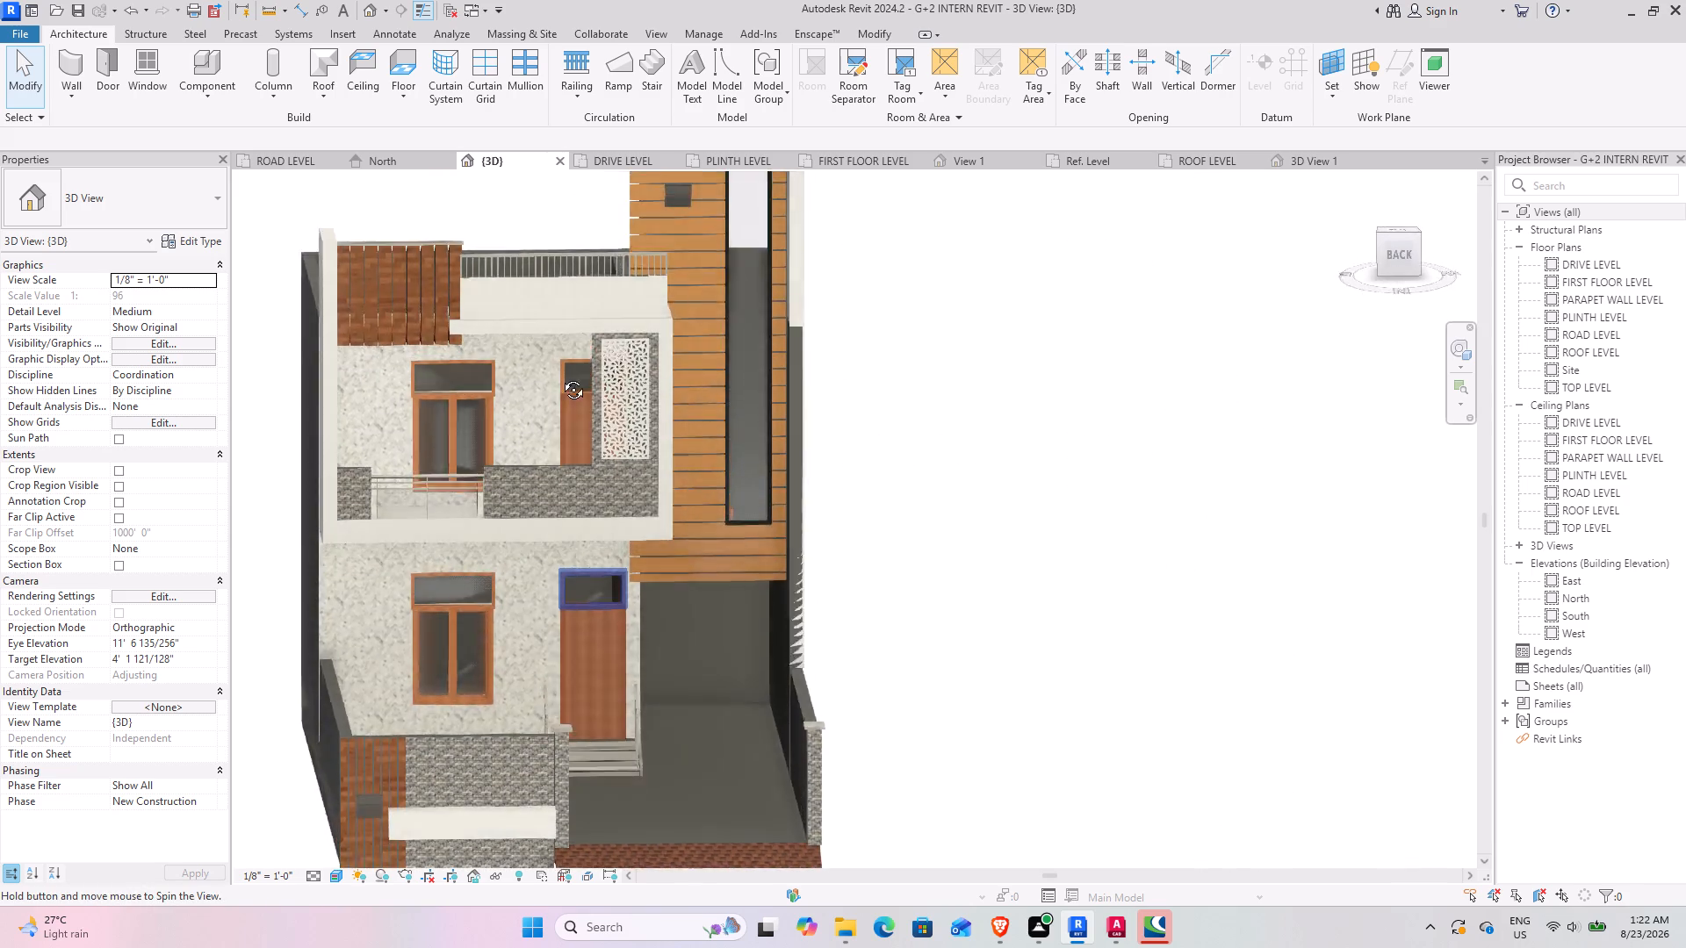
{"action": "middle_click_drag", "start_coordinate": [560, 377], "coordinate": [560, 295], "text": "shift"}
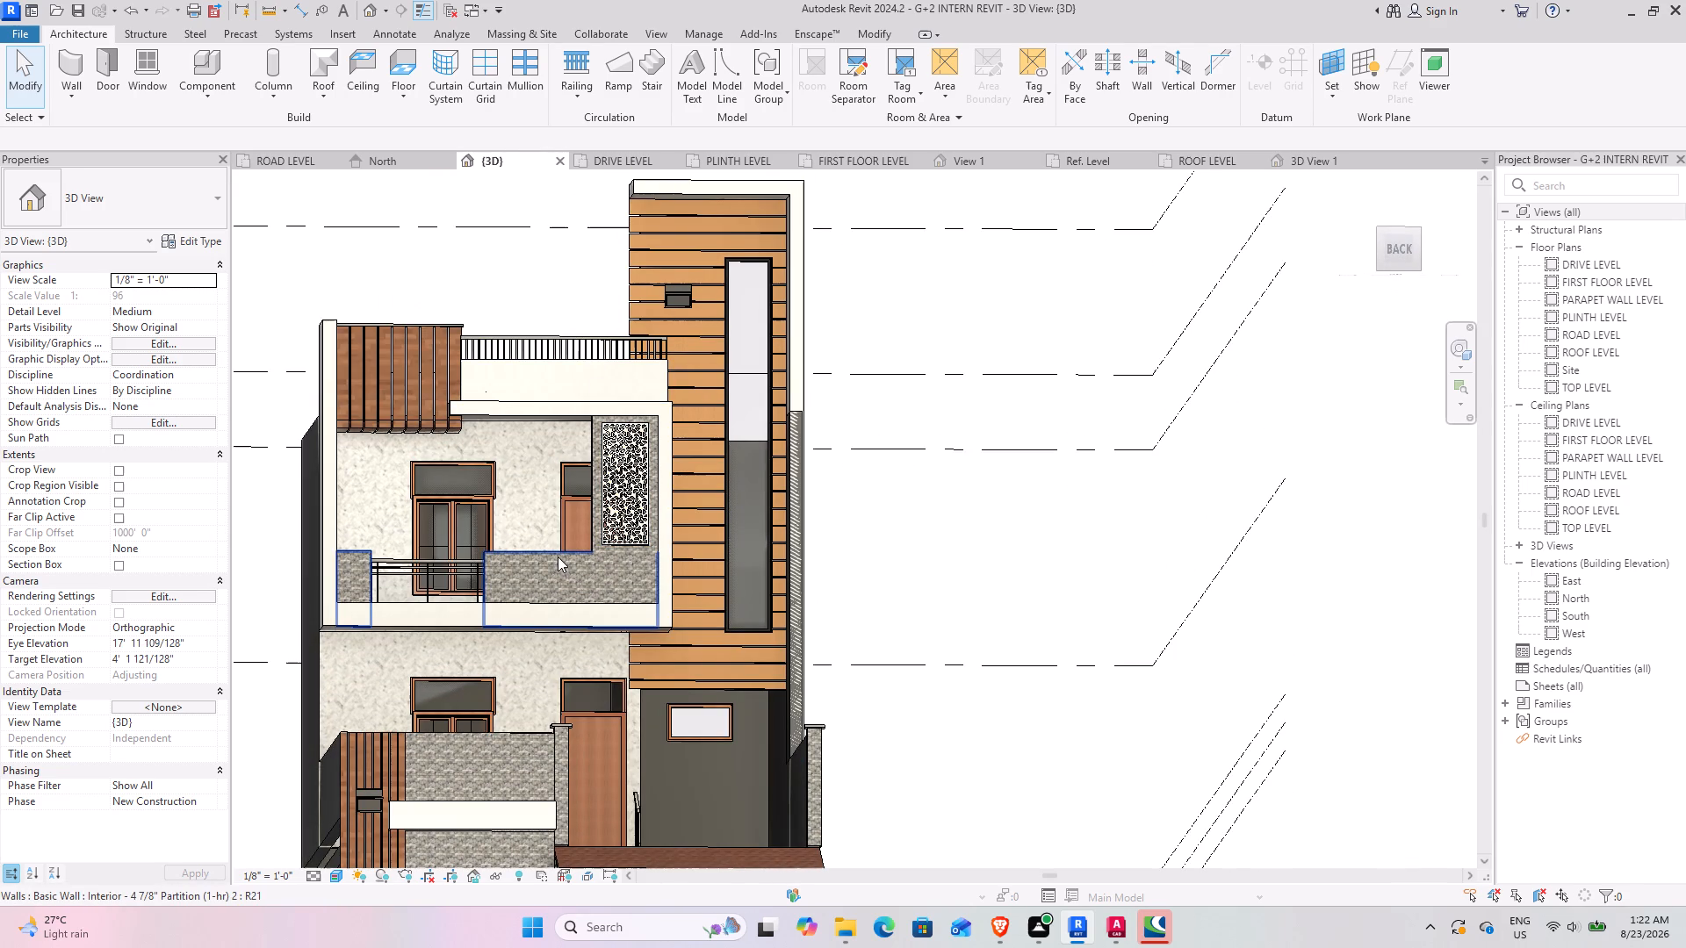
{"action": "left_click", "coordinate": [558, 557]}
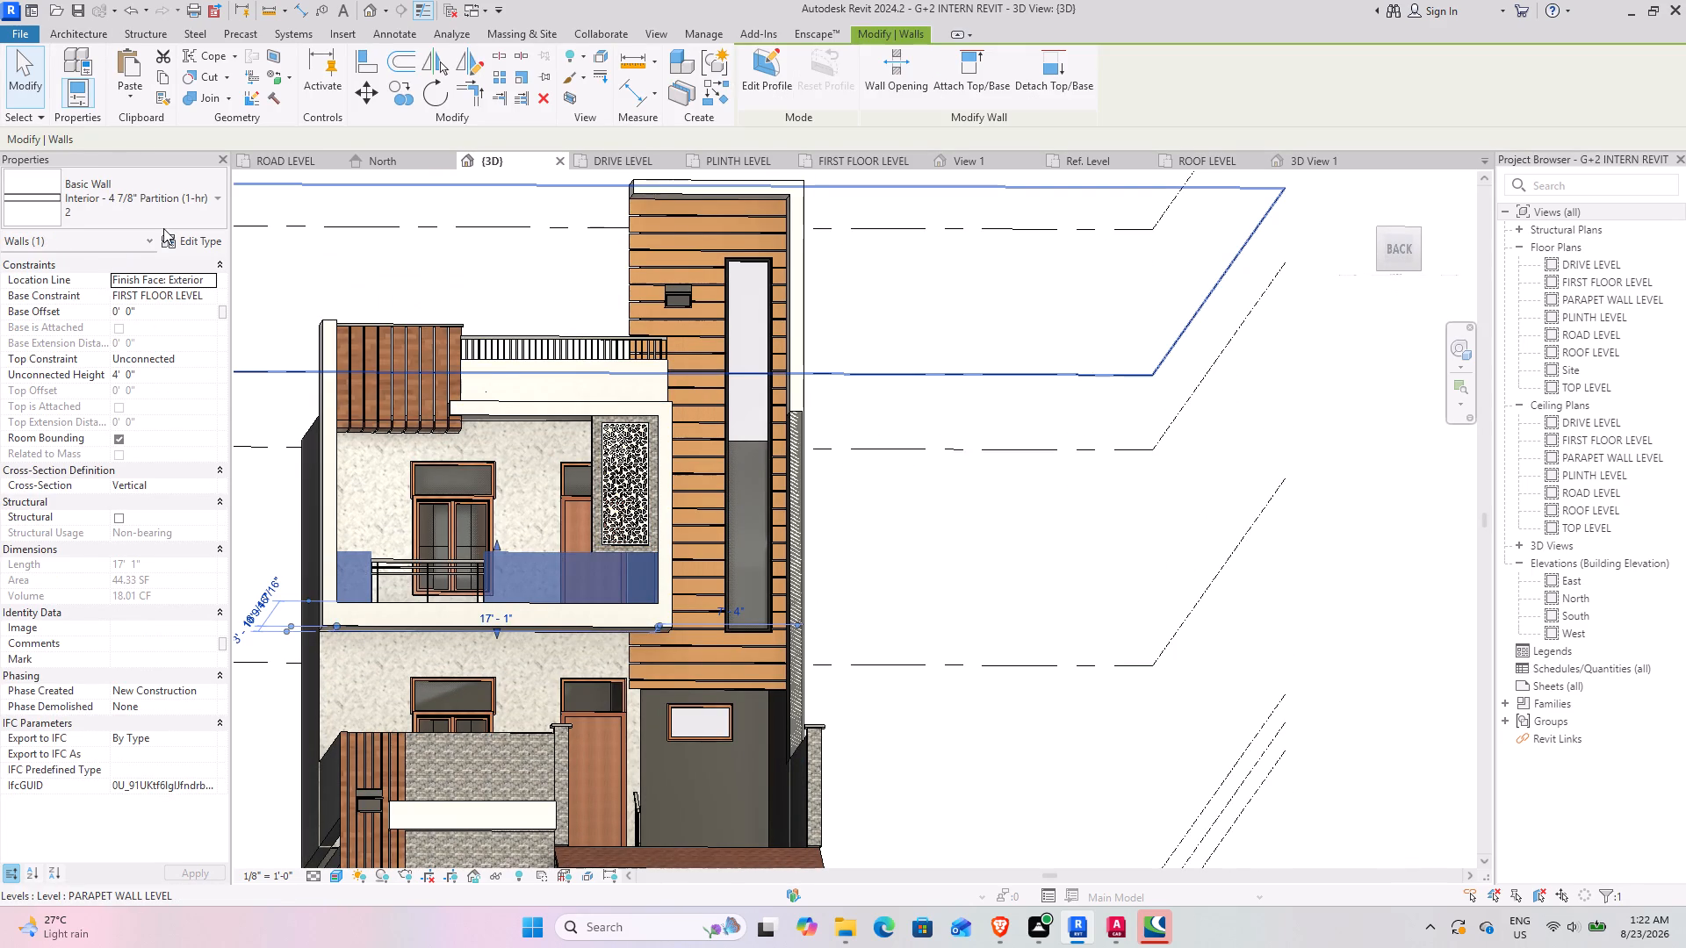
{"action": "left_click", "coordinate": [1013, 560]}
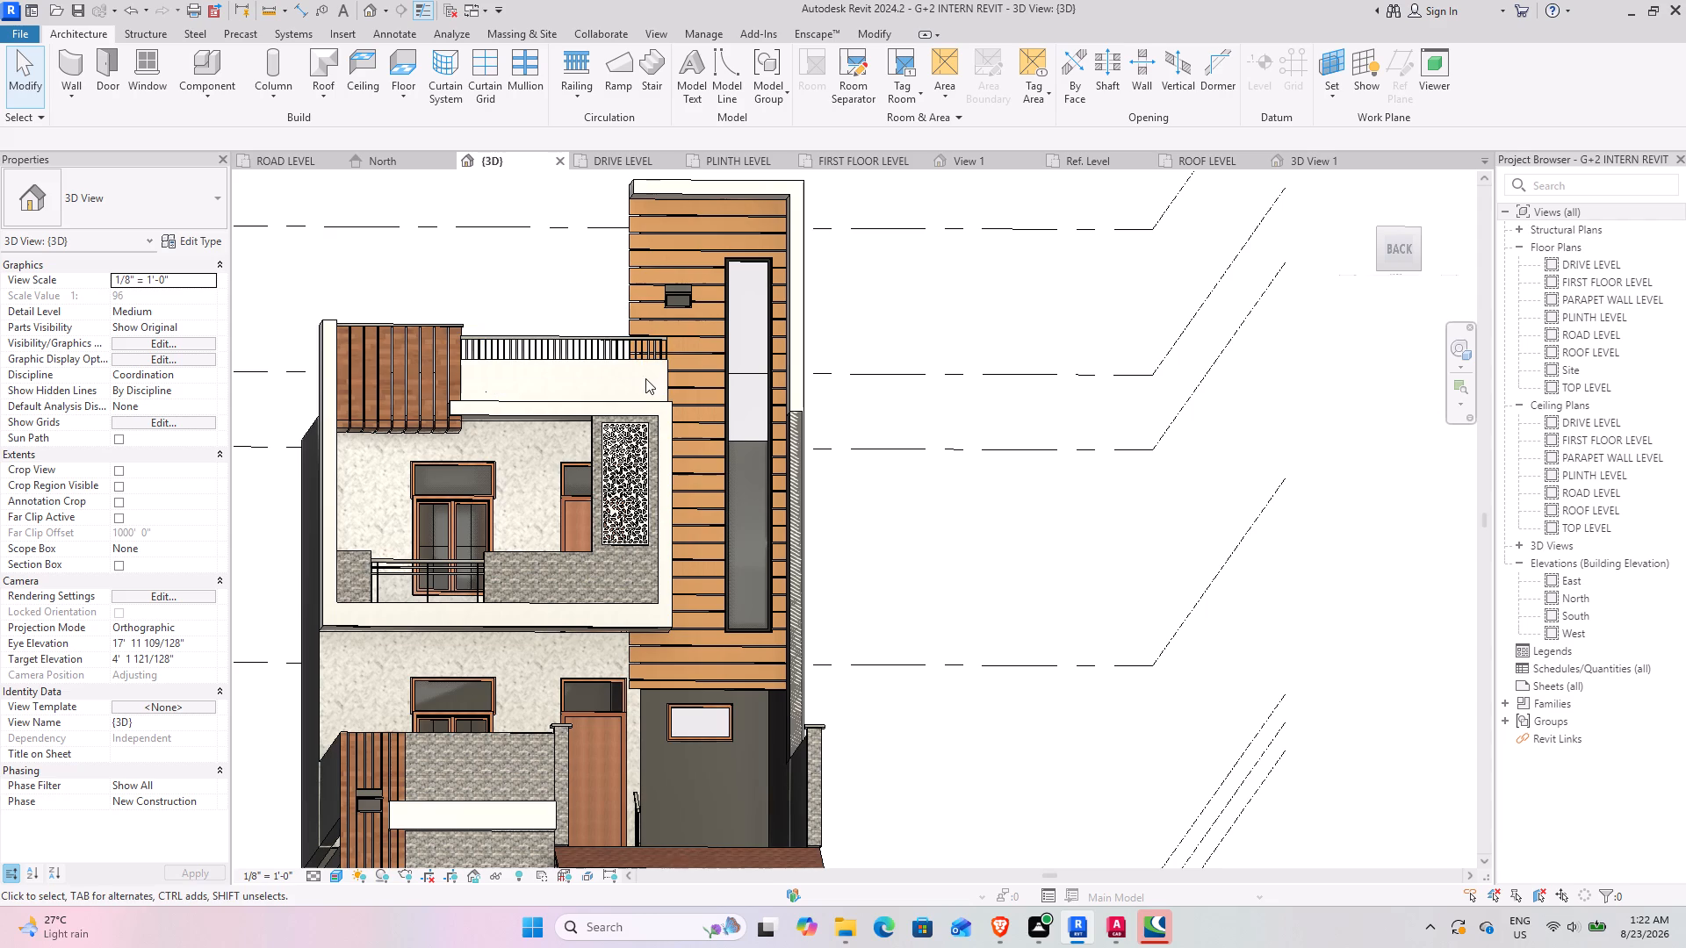
{"action": "left_click", "coordinate": [651, 365]}
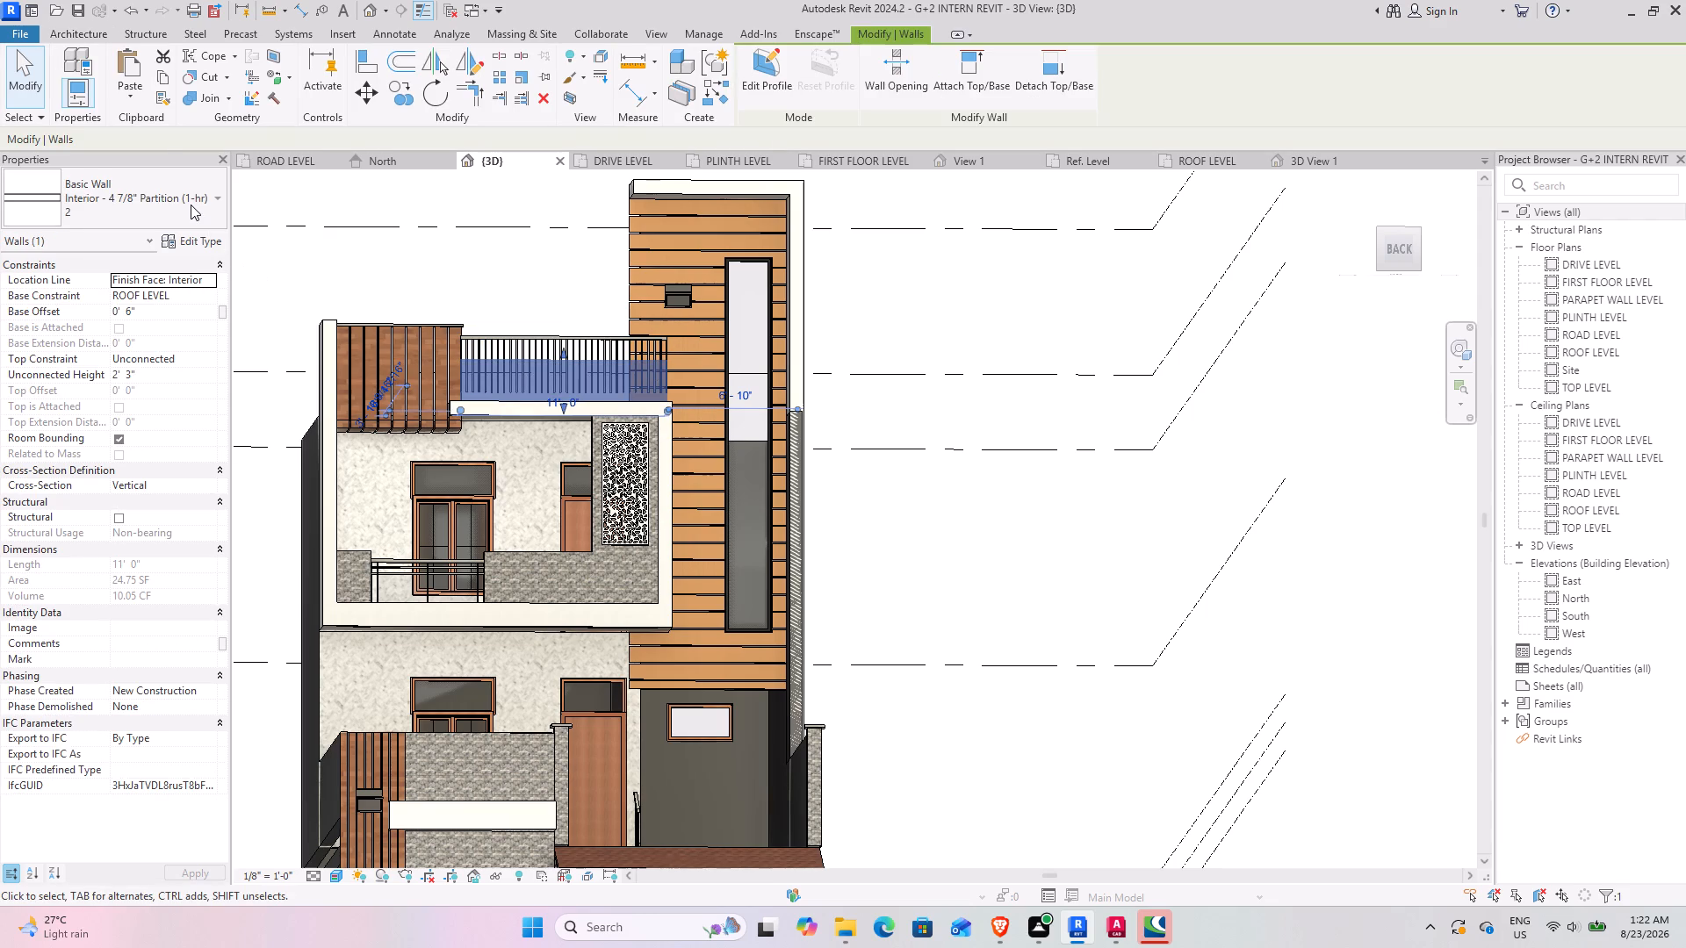
{"action": "left_click", "coordinate": [191, 205]}
{"action": "left_click", "coordinate": [191, 205]}
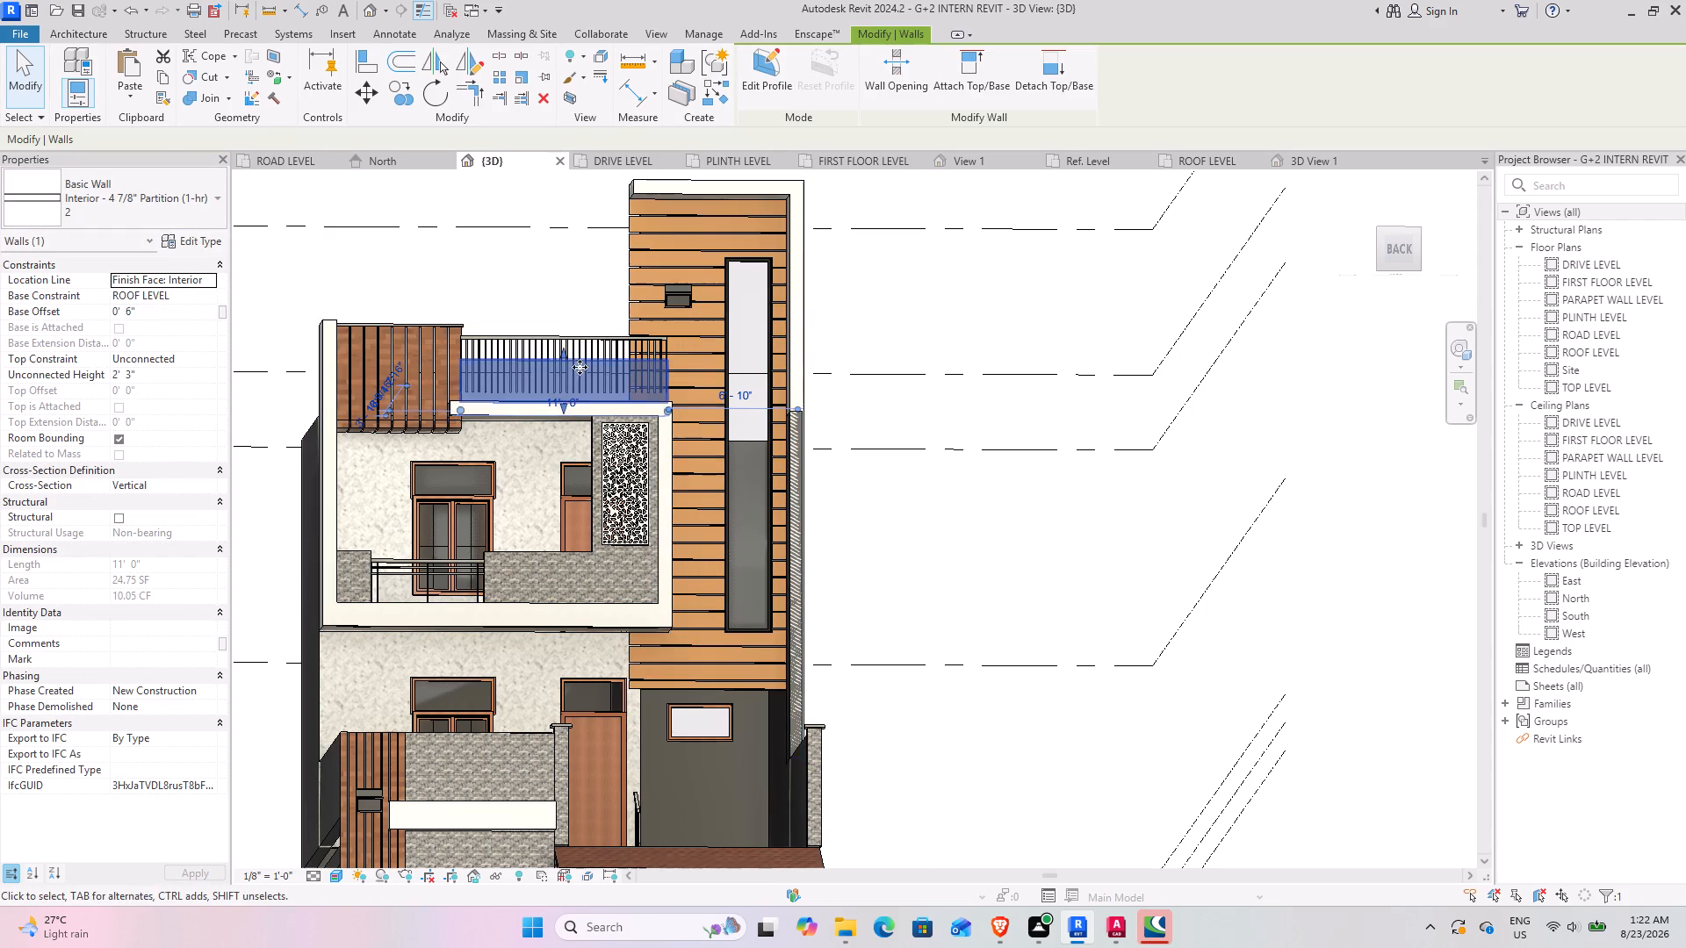
{"action": "scroll", "coordinate": [569, 351], "scroll_direction": "up", "scroll_amount": 6}
{"action": "middle_click_drag", "start_coordinate": [569, 351], "coordinate": [472, 453], "text": "shift"}
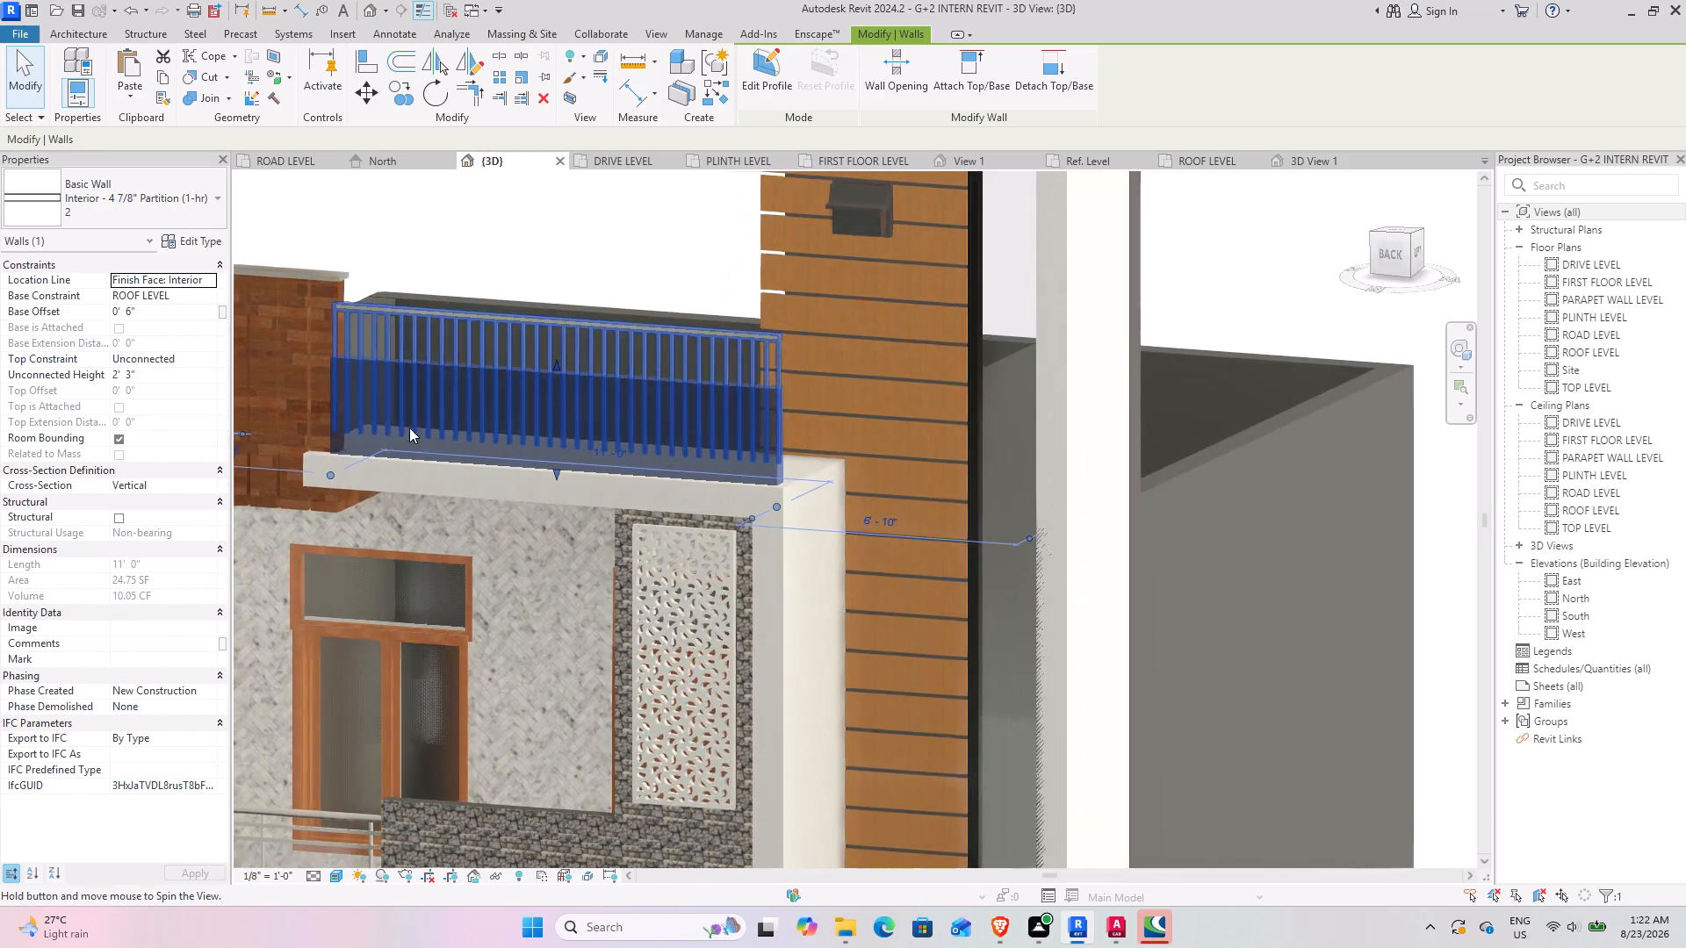
{"action": "left_click", "coordinate": [165, 206]}
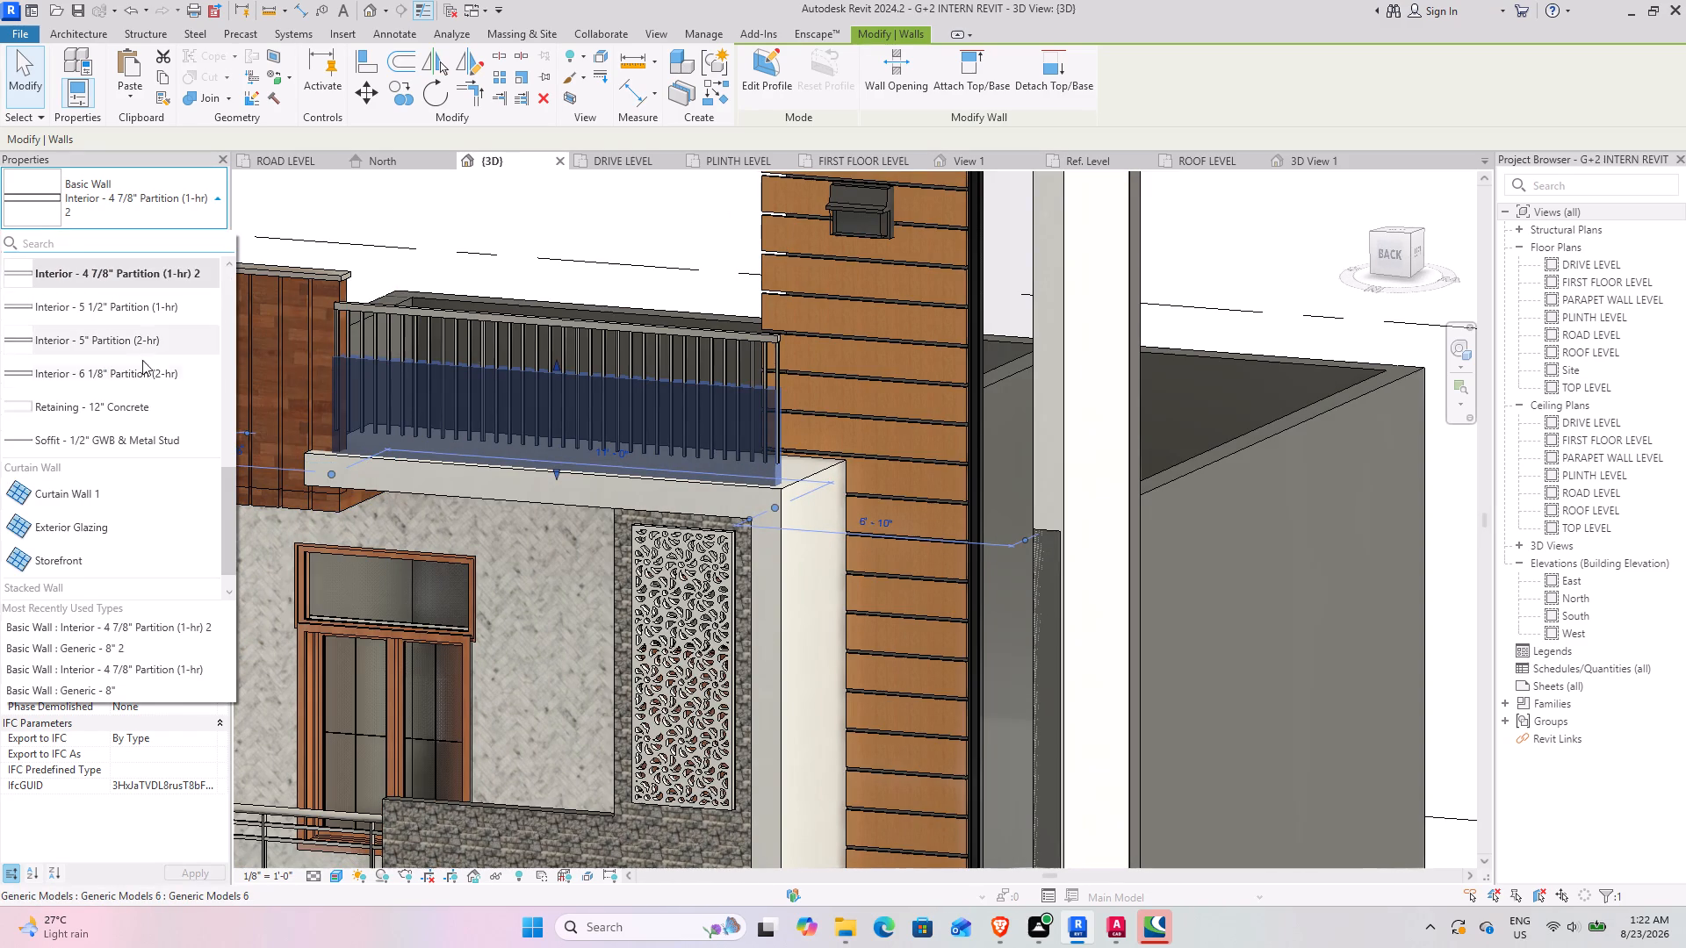
{"action": "scroll", "coordinate": [148, 366], "scroll_direction": "up", "scroll_amount": 2}
{"action": "left_click", "coordinate": [1257, 610]}
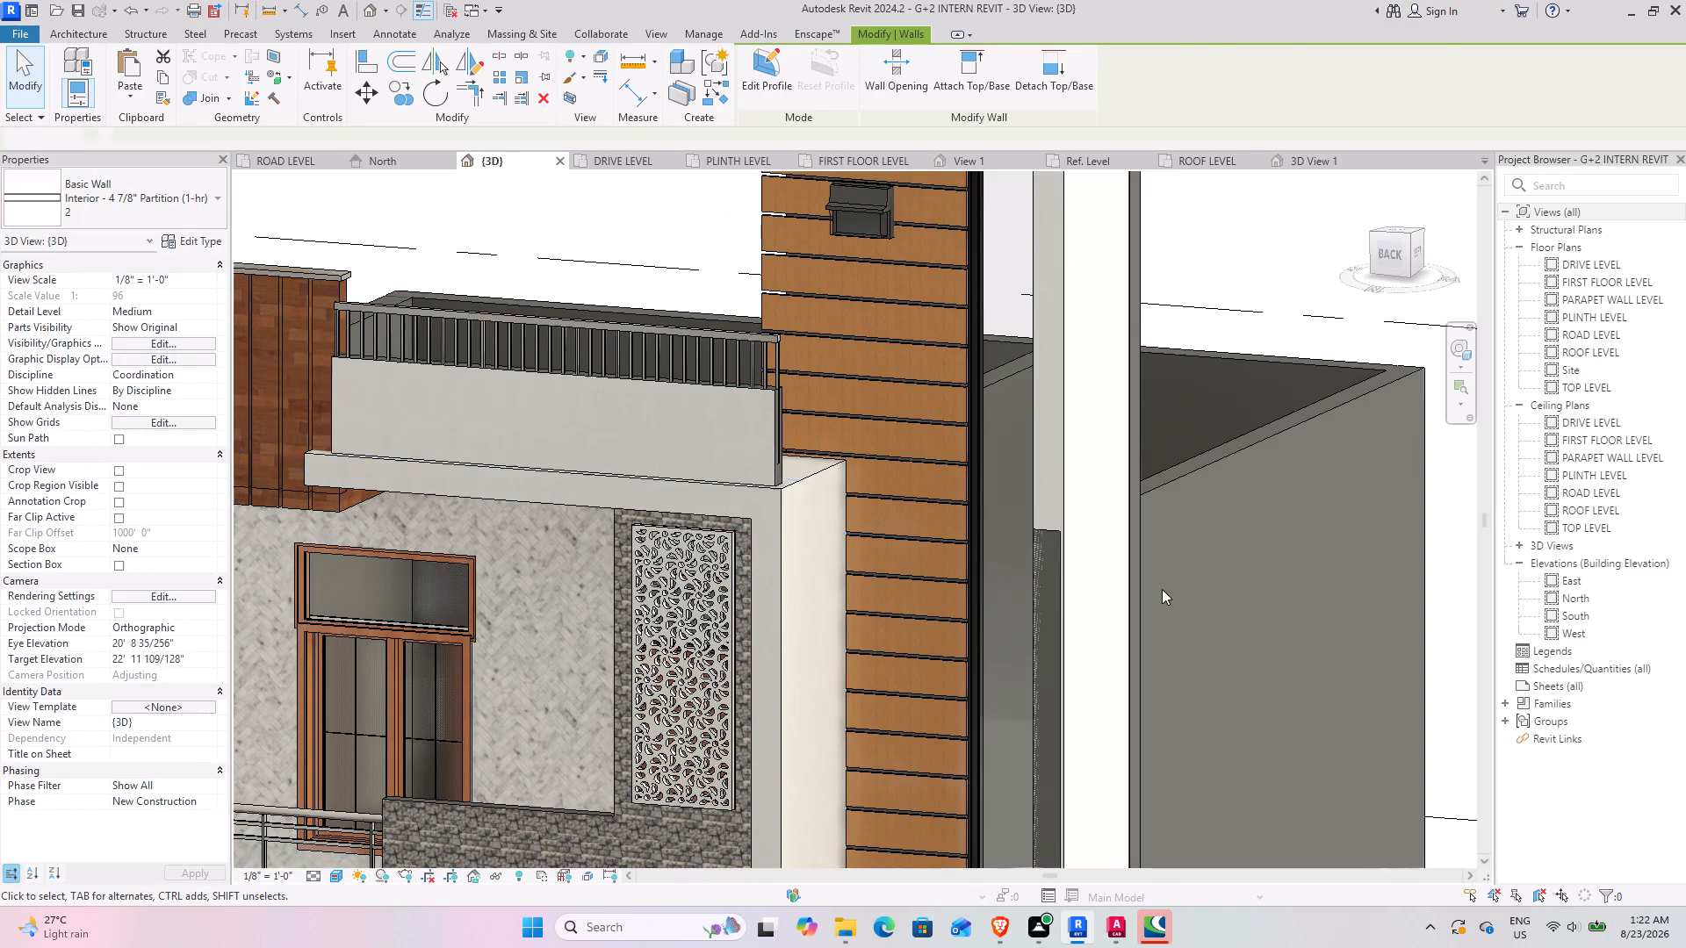
{"action": "left_click", "coordinate": [744, 588]}
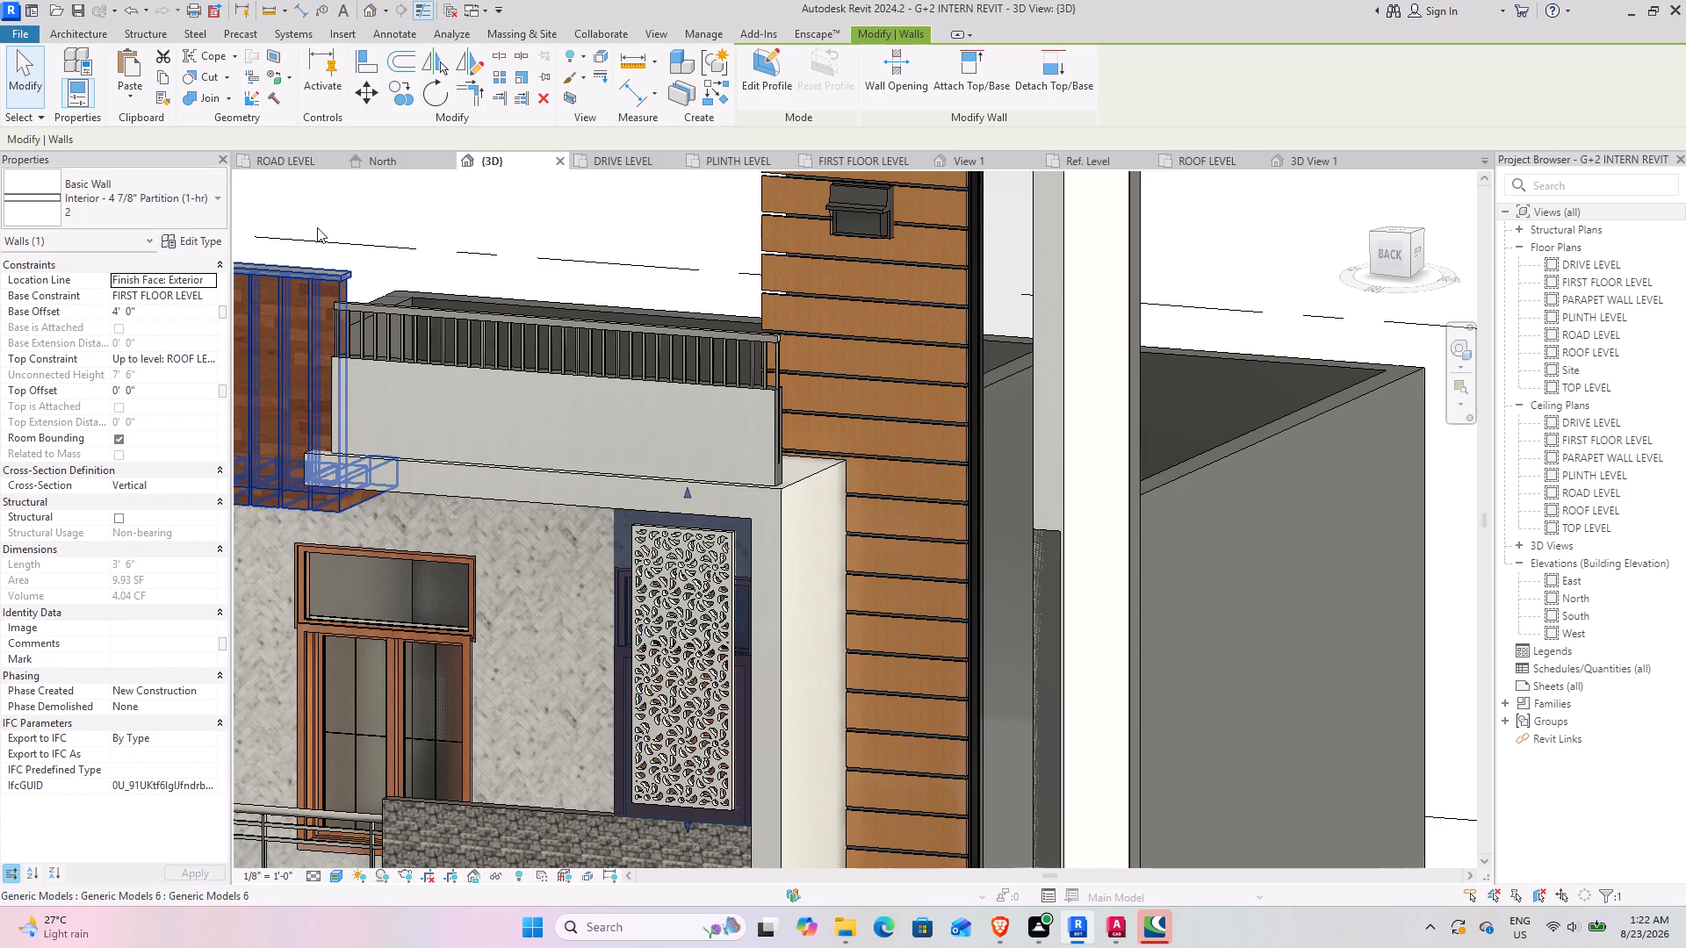
{"action": "left_click", "coordinate": [1172, 436]}
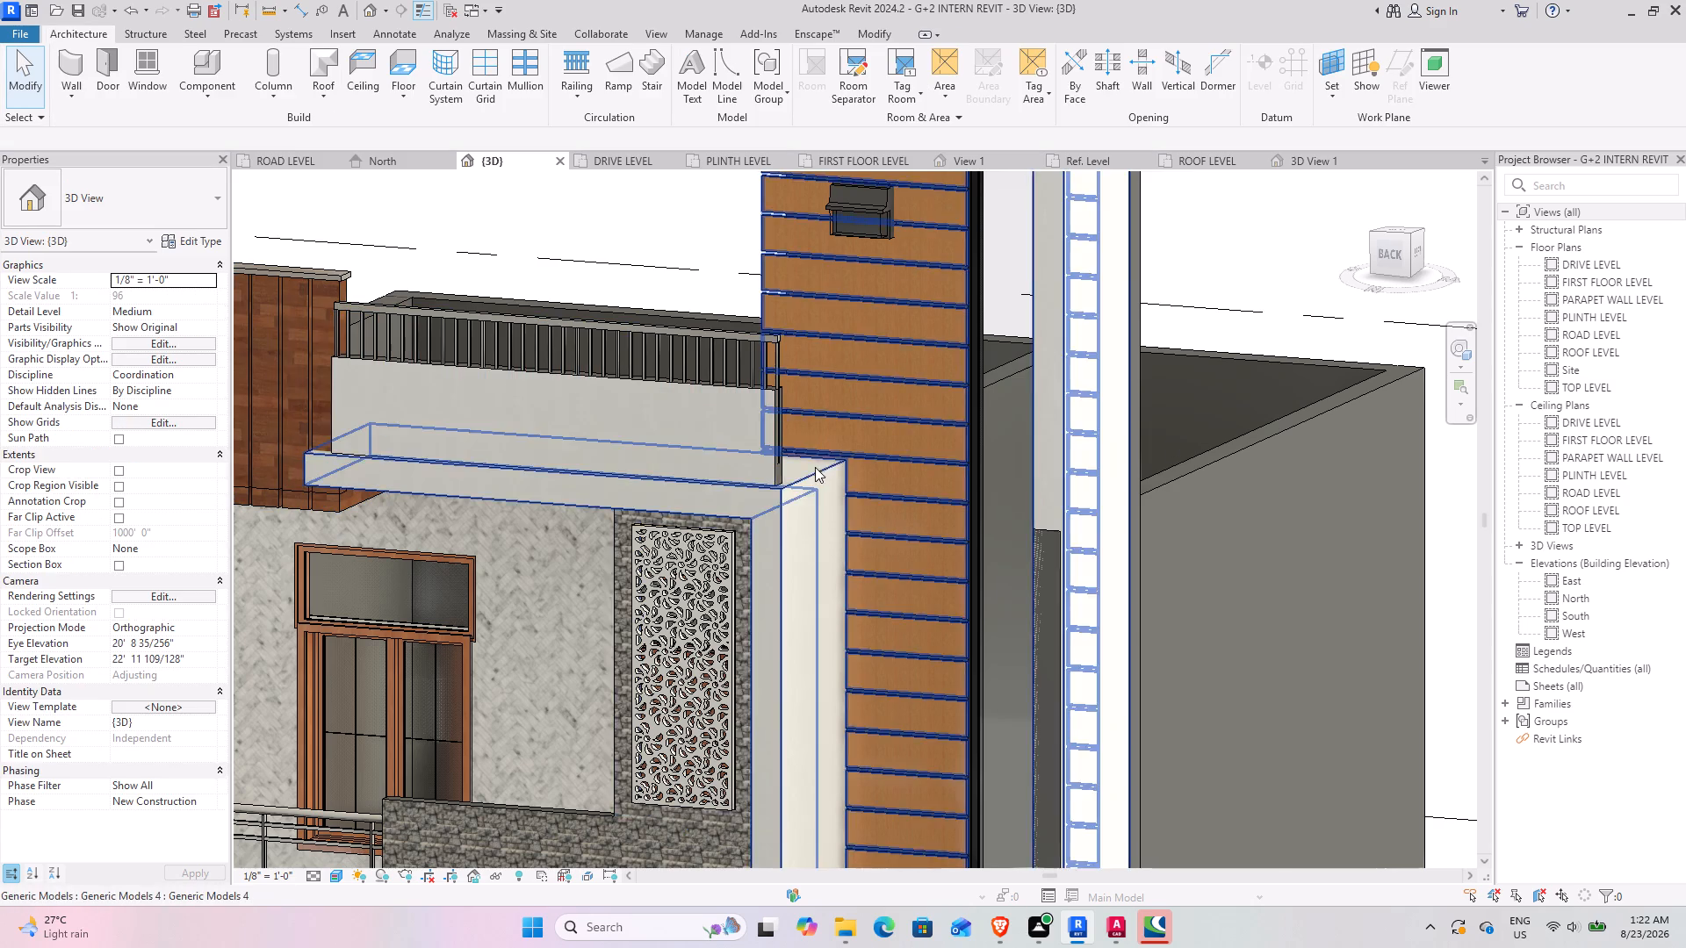
{"action": "middle_click_drag", "start_coordinate": [803, 467], "coordinate": [668, 485], "text": "shift"}
{"action": "left_click", "coordinate": [674, 458]}
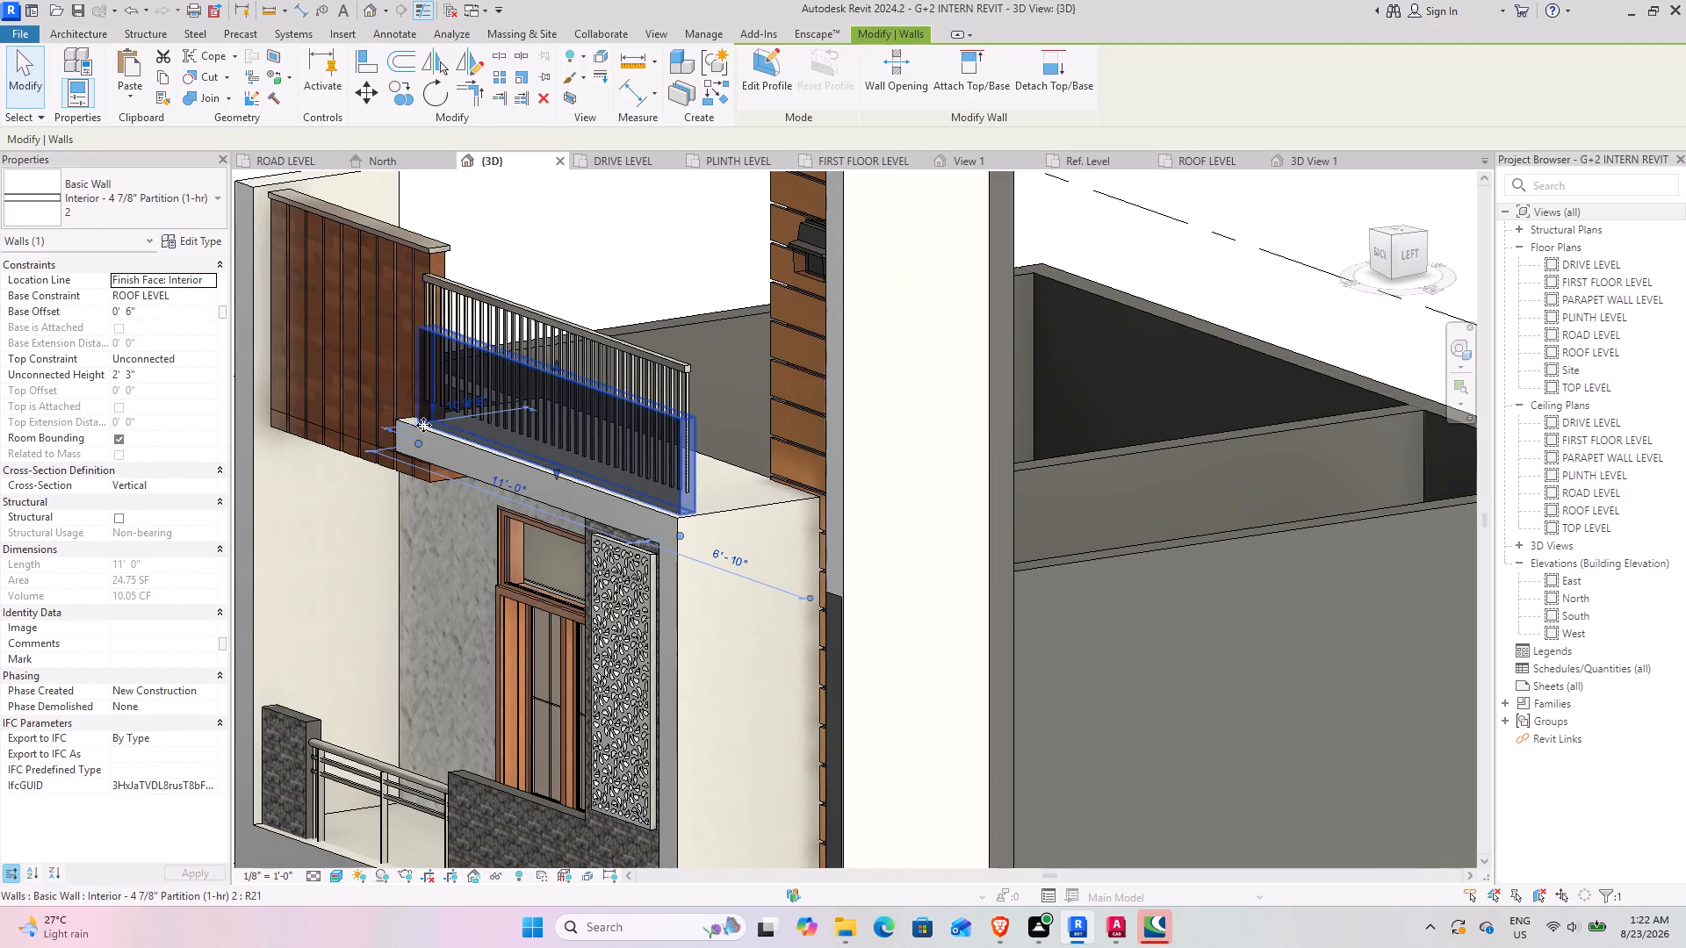
{"action": "left_click", "coordinate": [601, 247]}
{"action": "middle_click_drag", "start_coordinate": [587, 451], "coordinate": [723, 446], "text": "shift"}
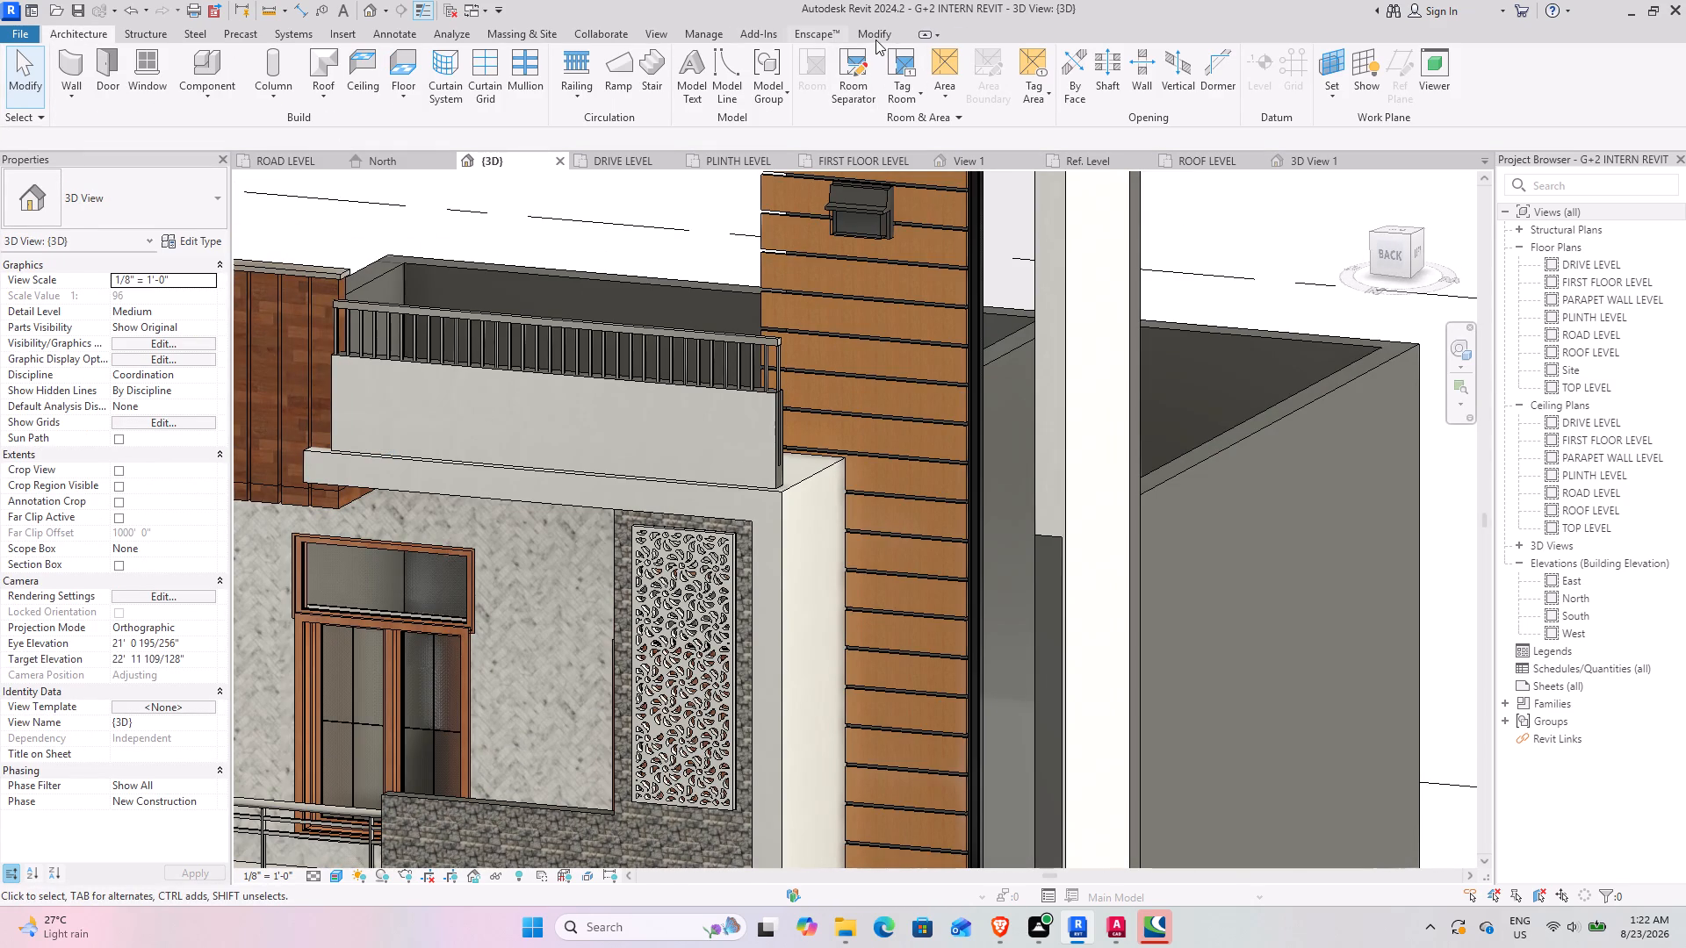
Paint the front face of the roof parapet wall behind the railing with the RUFF WALL material.
{"action": "left_click", "coordinate": [875, 39]}
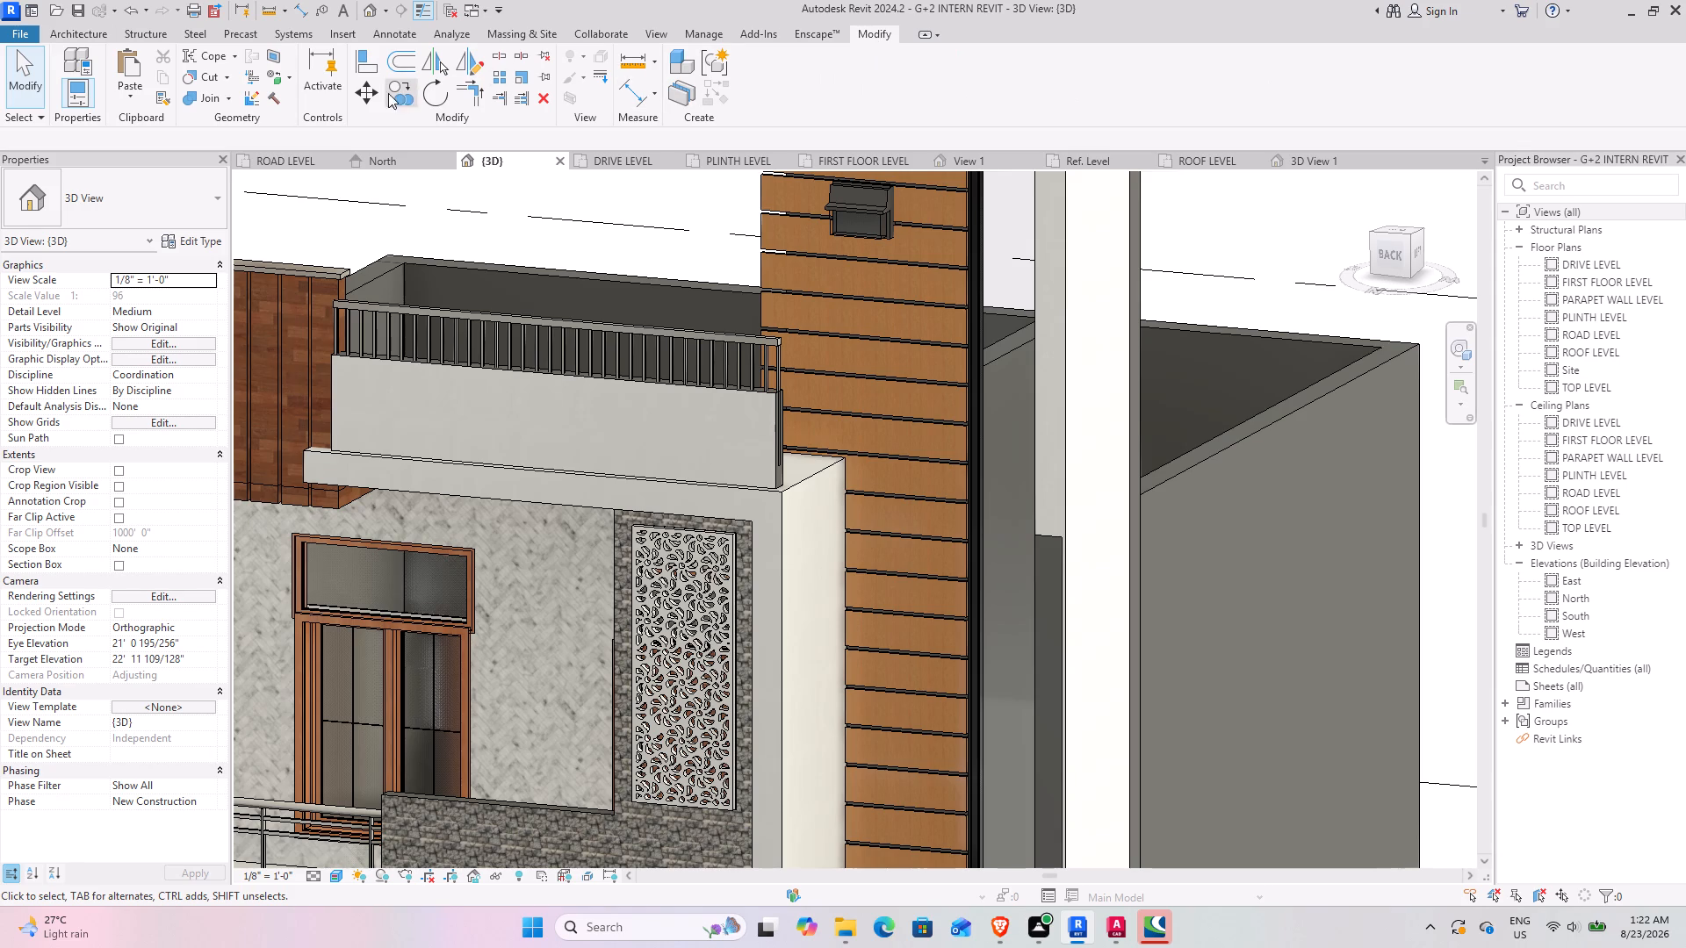
{"action": "left_click", "coordinate": [293, 80]}
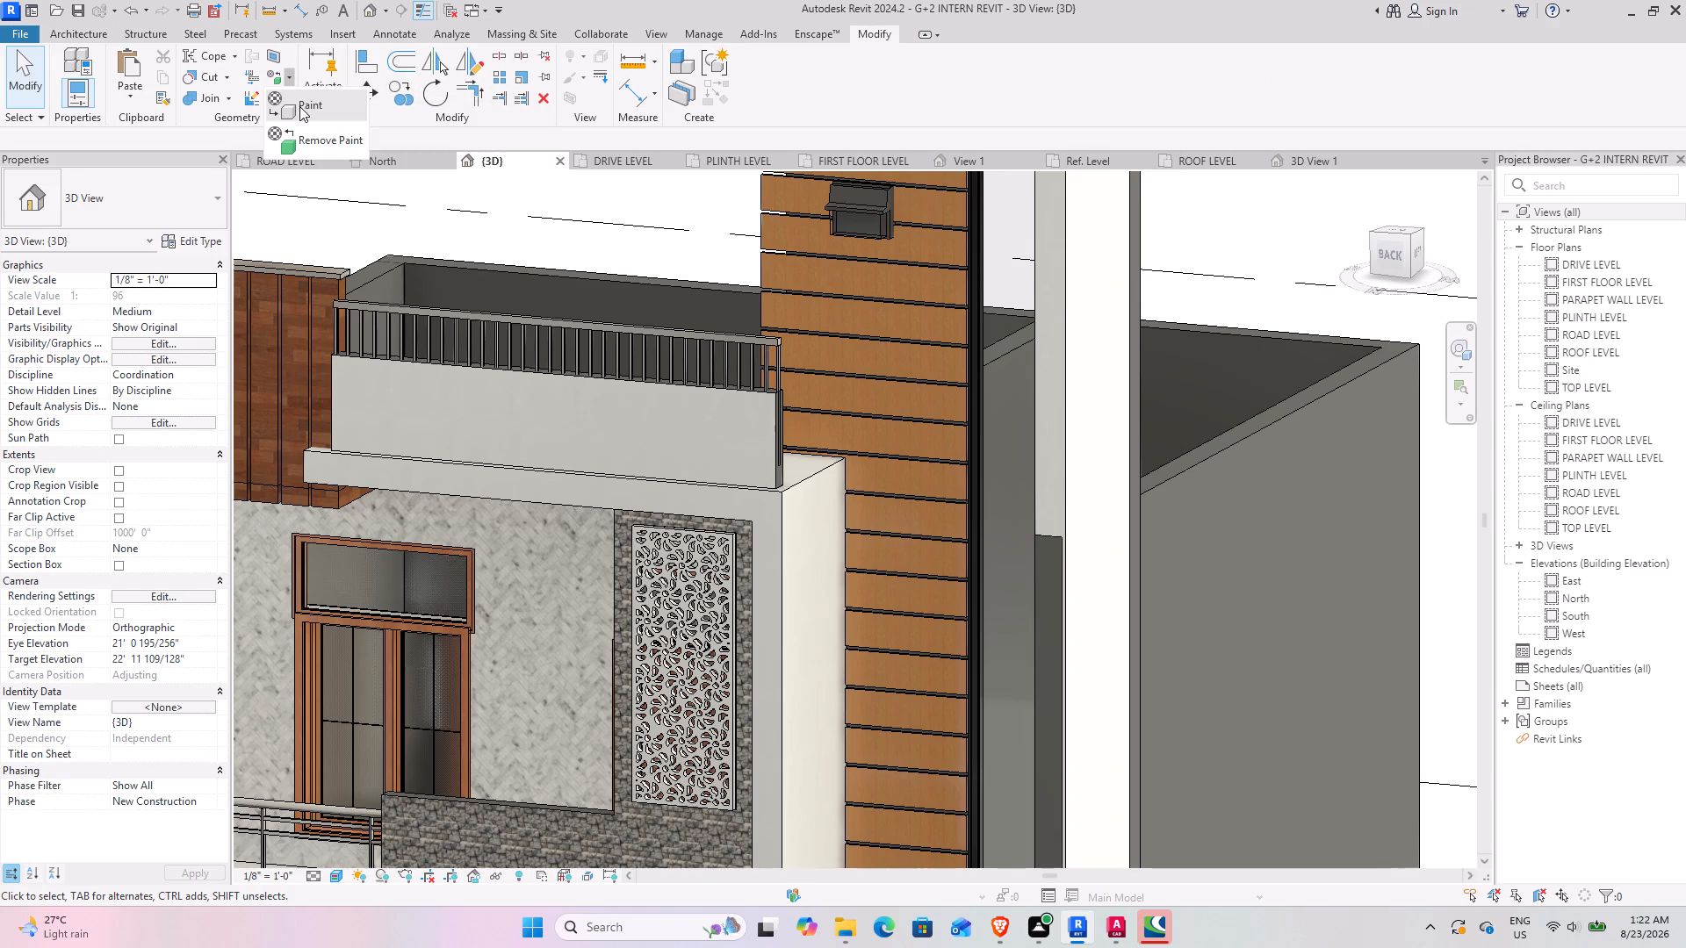
{"action": "left_click", "coordinate": [299, 106]}
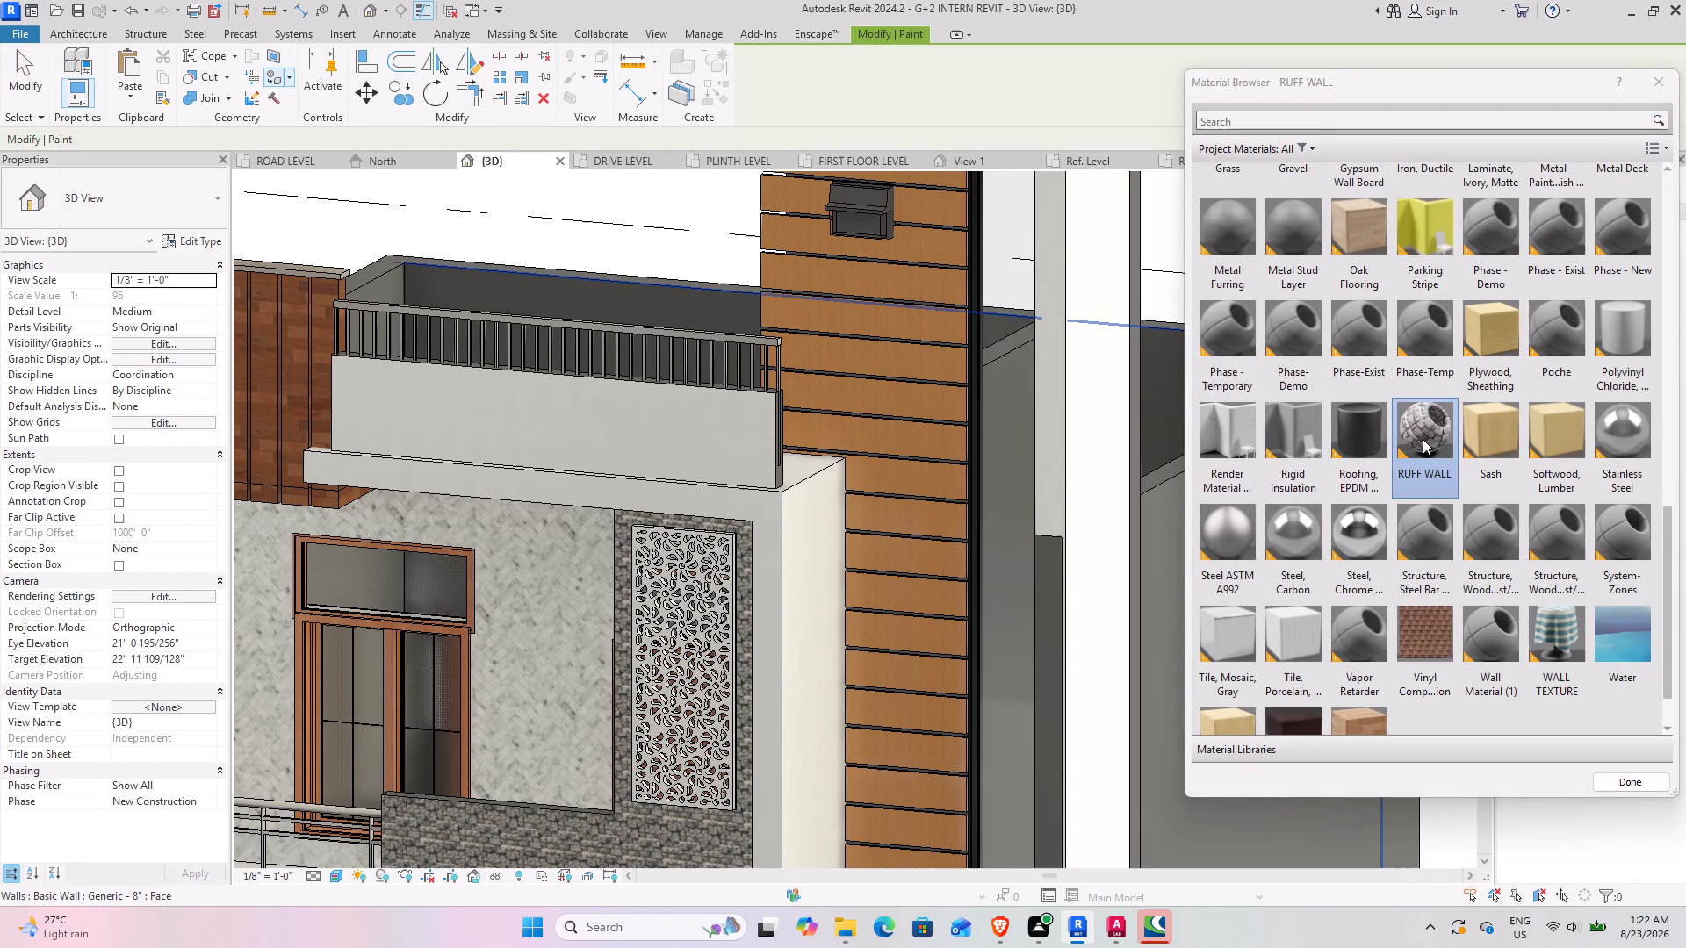
{"action": "left_click", "coordinate": [1423, 439]}
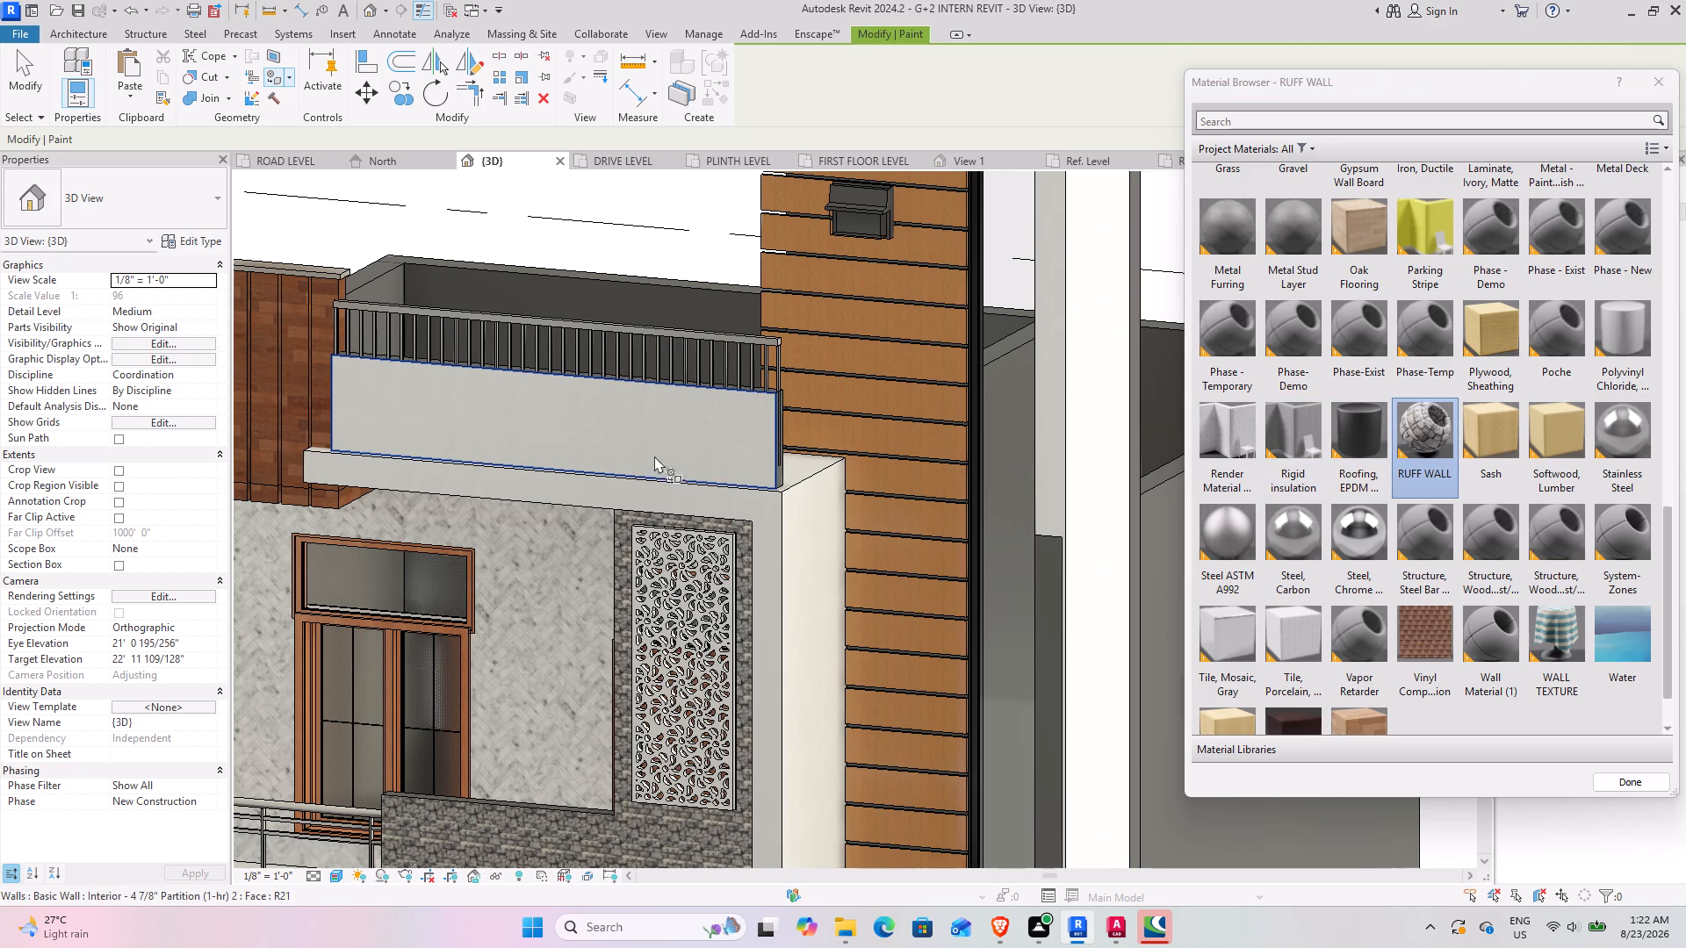
{"action": "left_click", "coordinate": [655, 391]}
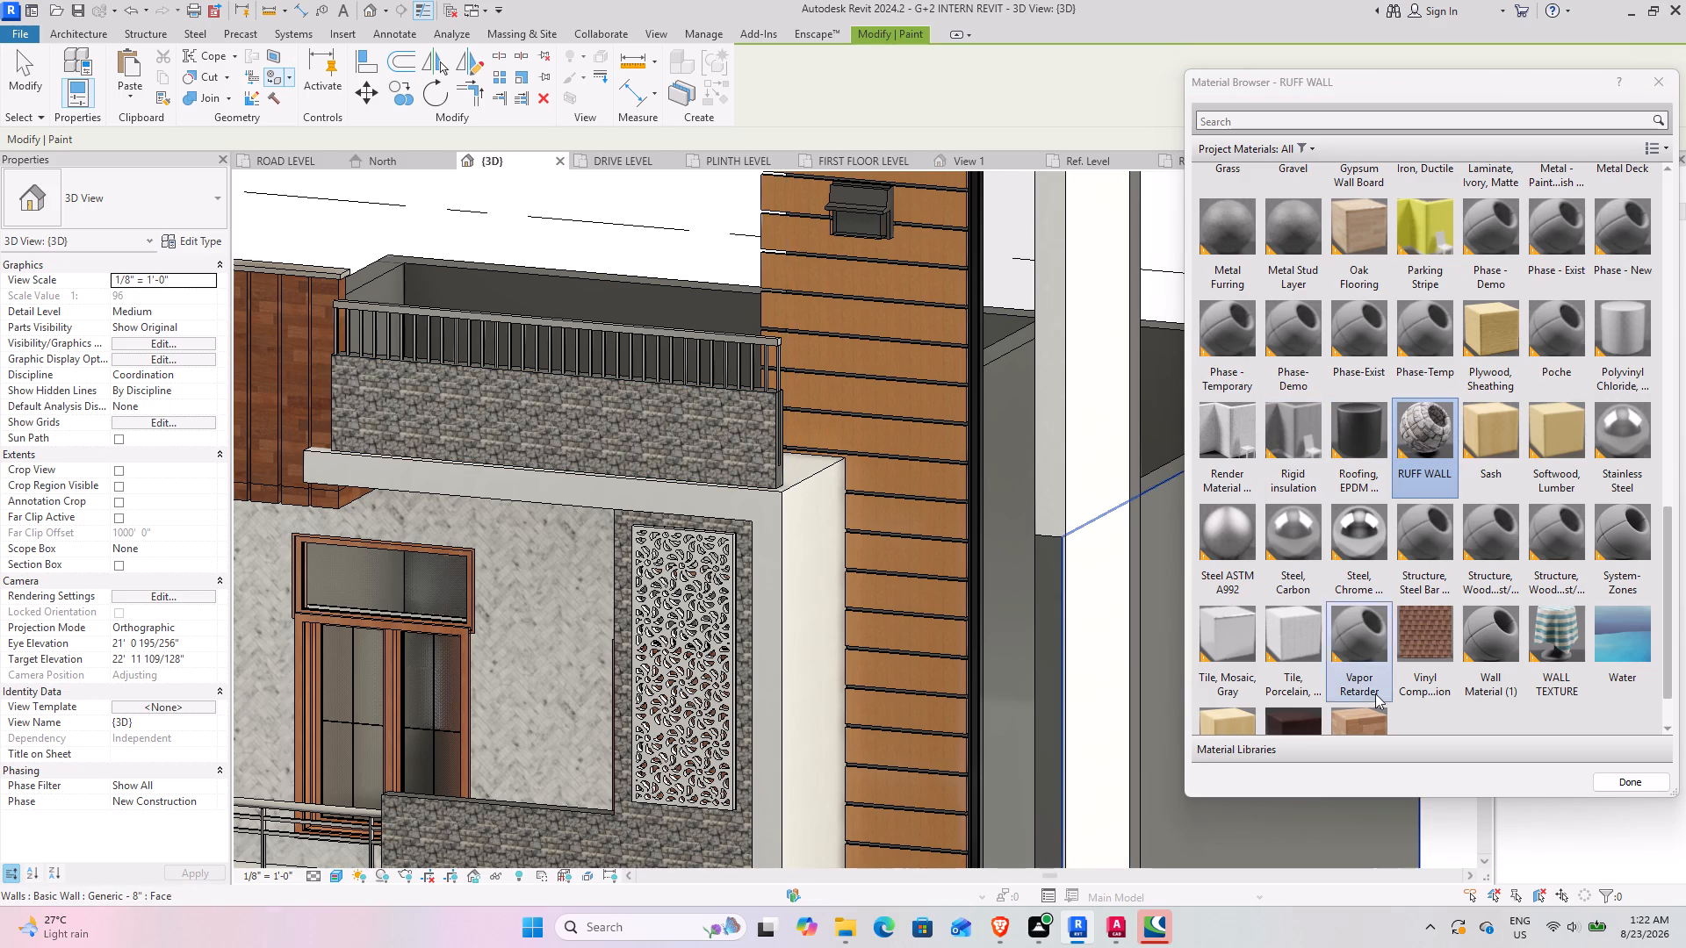
Finish painting and examine the whole front facade, from the roof parapet down to the driveway entrance.
{"action": "left_click", "coordinate": [1622, 777]}
{"action": "scroll", "coordinate": [1012, 492], "scroll_direction": "down", "scroll_amount": 4}
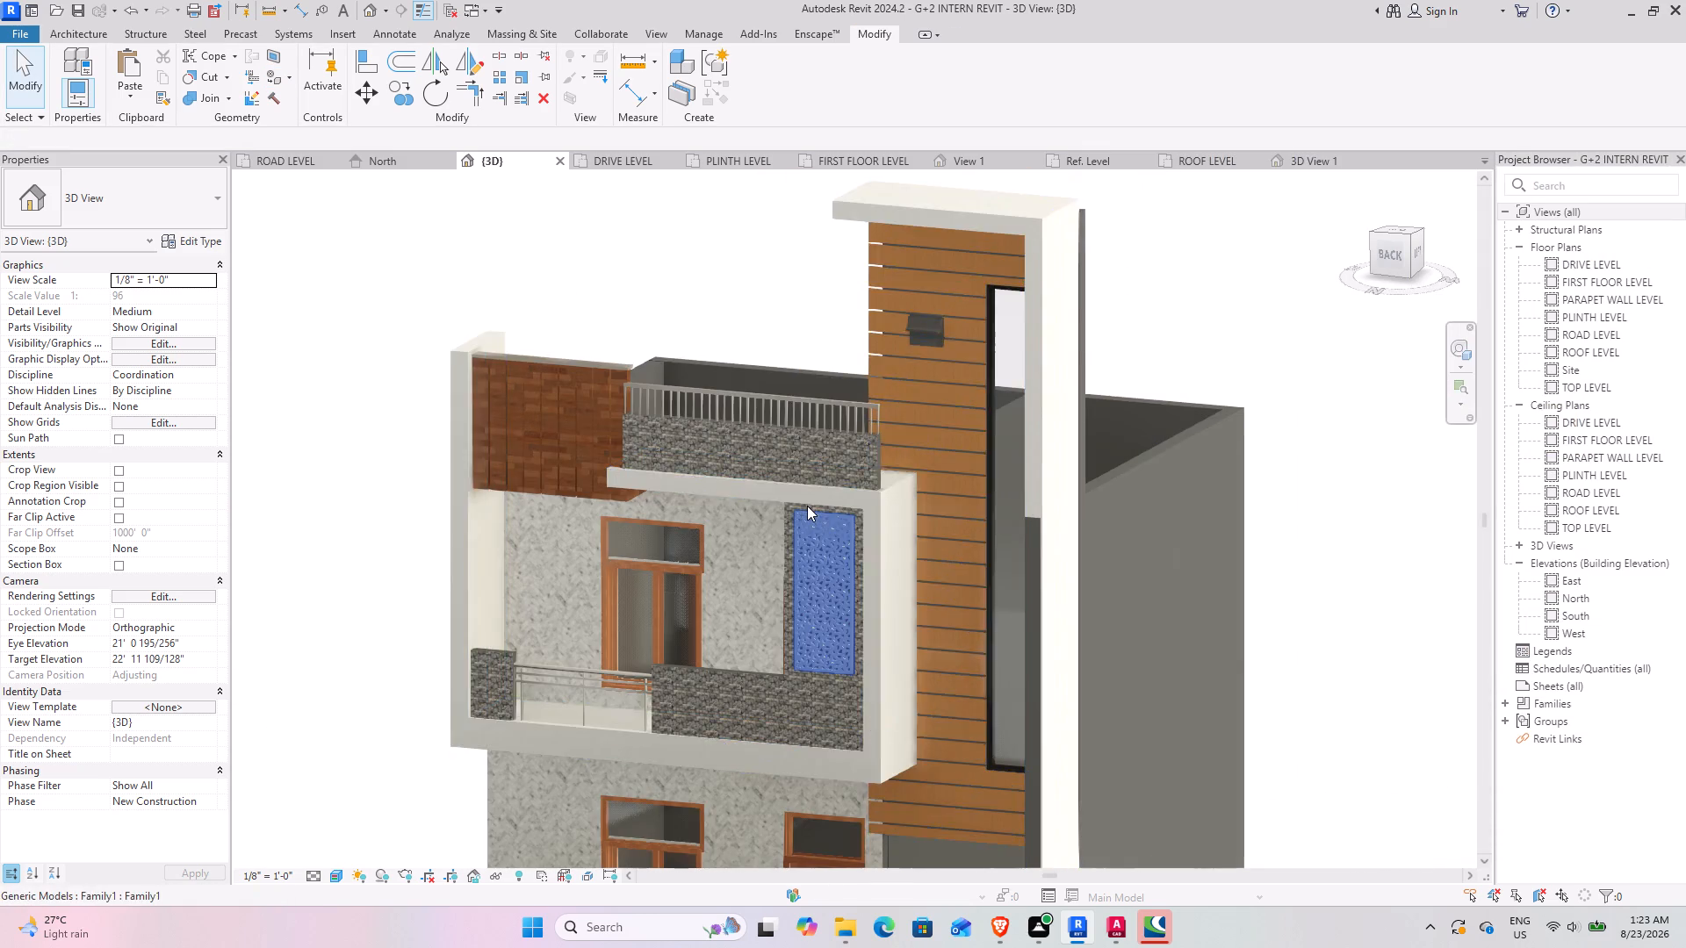
{"action": "middle_click_drag", "start_coordinate": [791, 504], "coordinate": [891, 463], "text": "shift"}
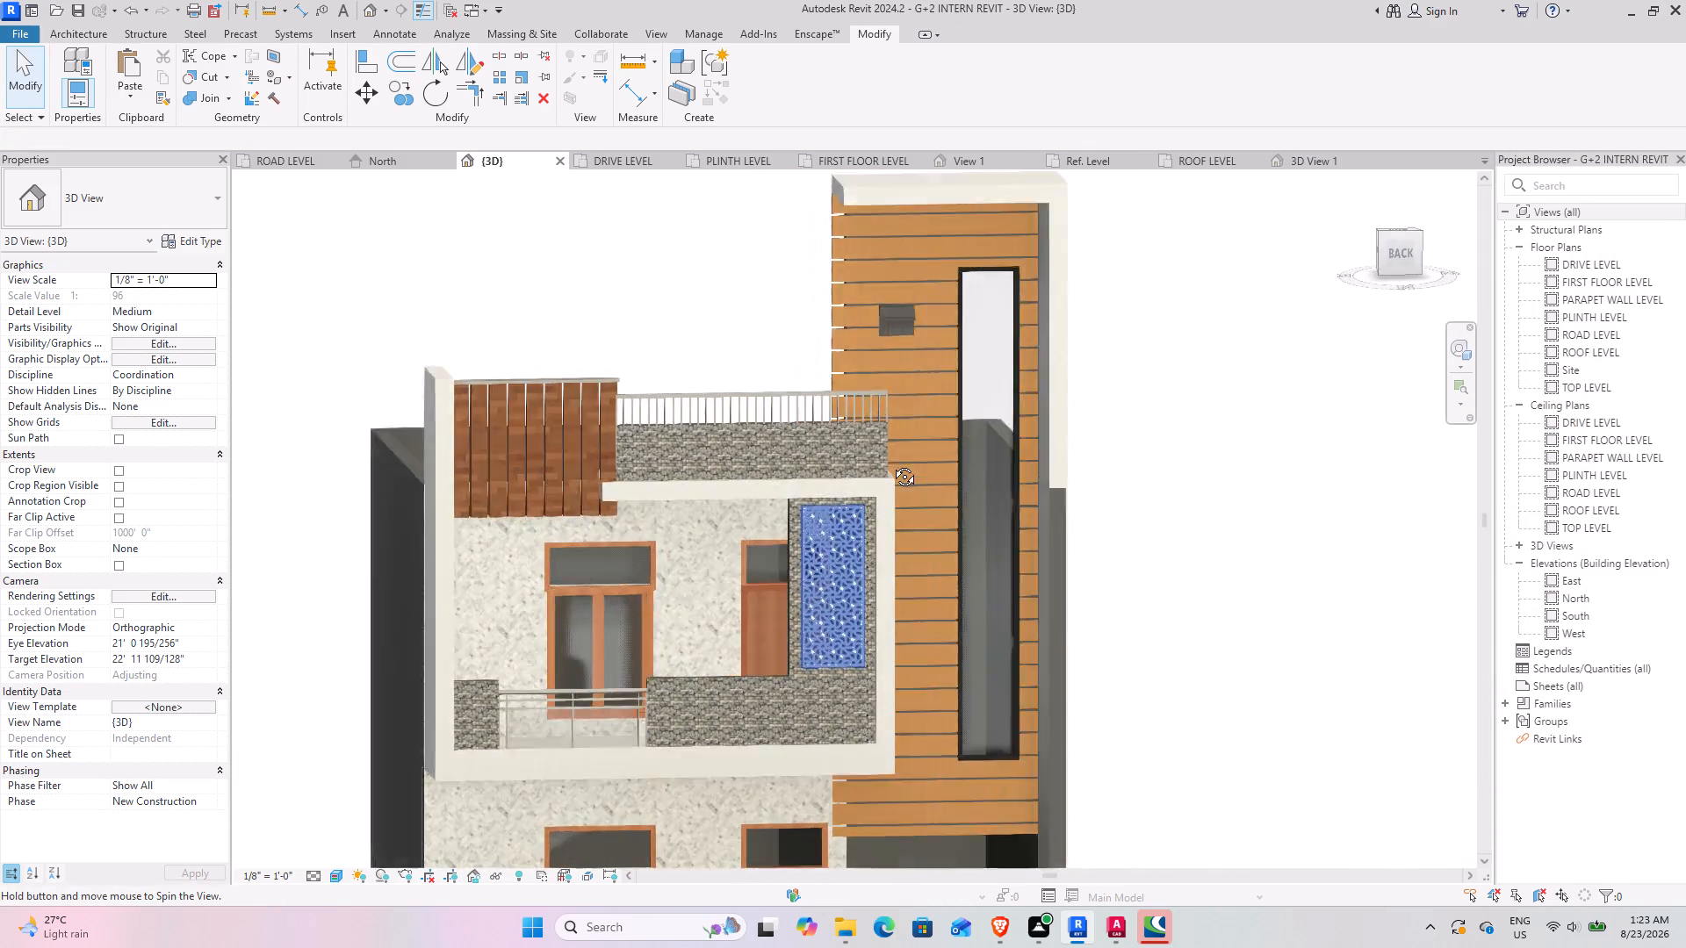
{"action": "middle_click_drag", "start_coordinate": [891, 463], "coordinate": [846, 453], "text": "shift"}
{"action": "scroll", "coordinate": [875, 579], "scroll_direction": "down", "scroll_amount": 4}
{"action": "middle_click_drag", "start_coordinate": [853, 606], "coordinate": [853, 521], "text": "shift"}
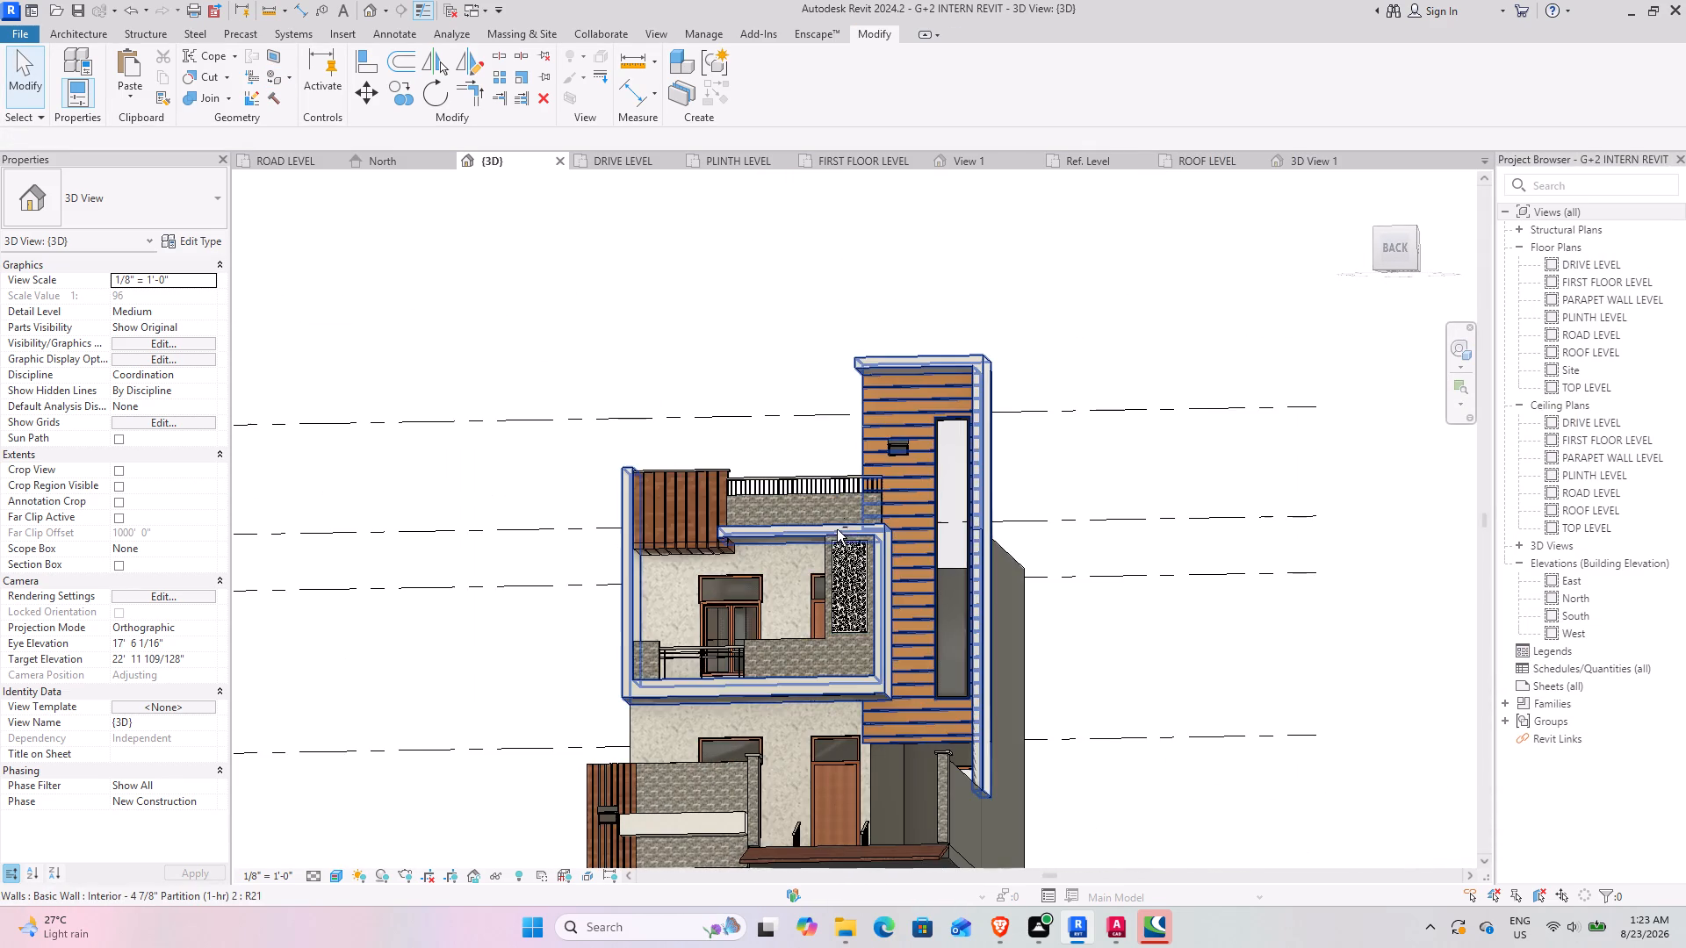
{"action": "middle_click_drag", "start_coordinate": [837, 532], "coordinate": [846, 590]}
{"action": "scroll", "coordinate": [847, 596], "scroll_direction": "down", "scroll_amount": 2}
{"action": "middle_click_drag", "start_coordinate": [825, 646], "coordinate": [836, 559]}
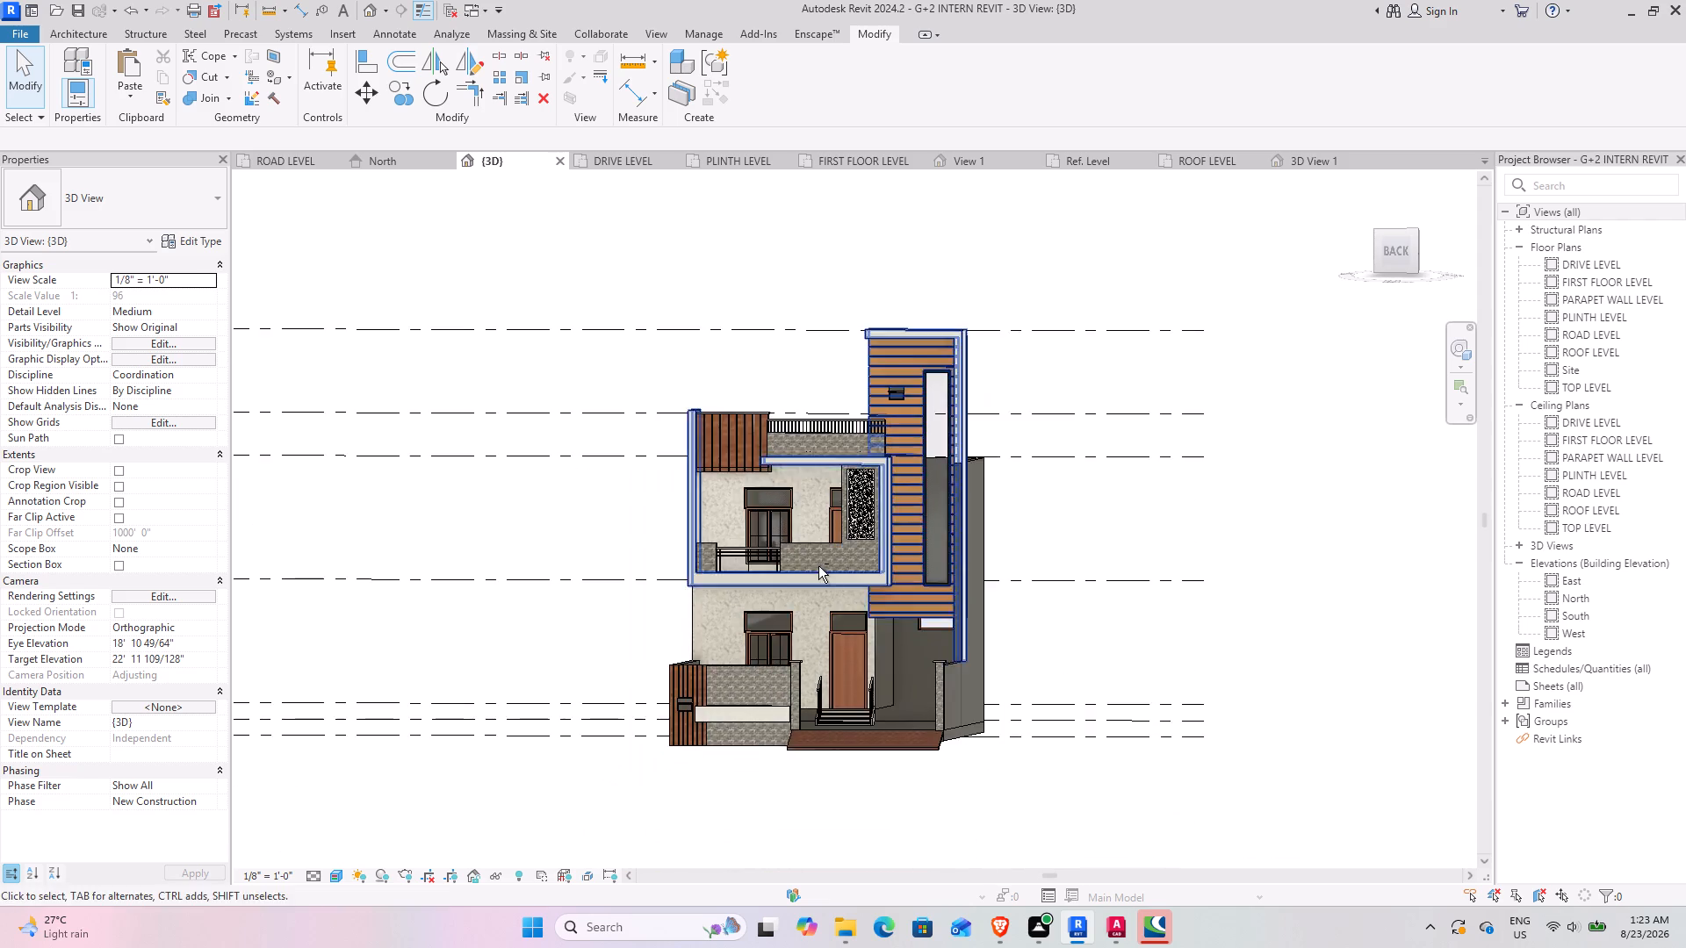
{"action": "middle_click_drag", "start_coordinate": [826, 561], "coordinate": [828, 519], "text": "shift"}
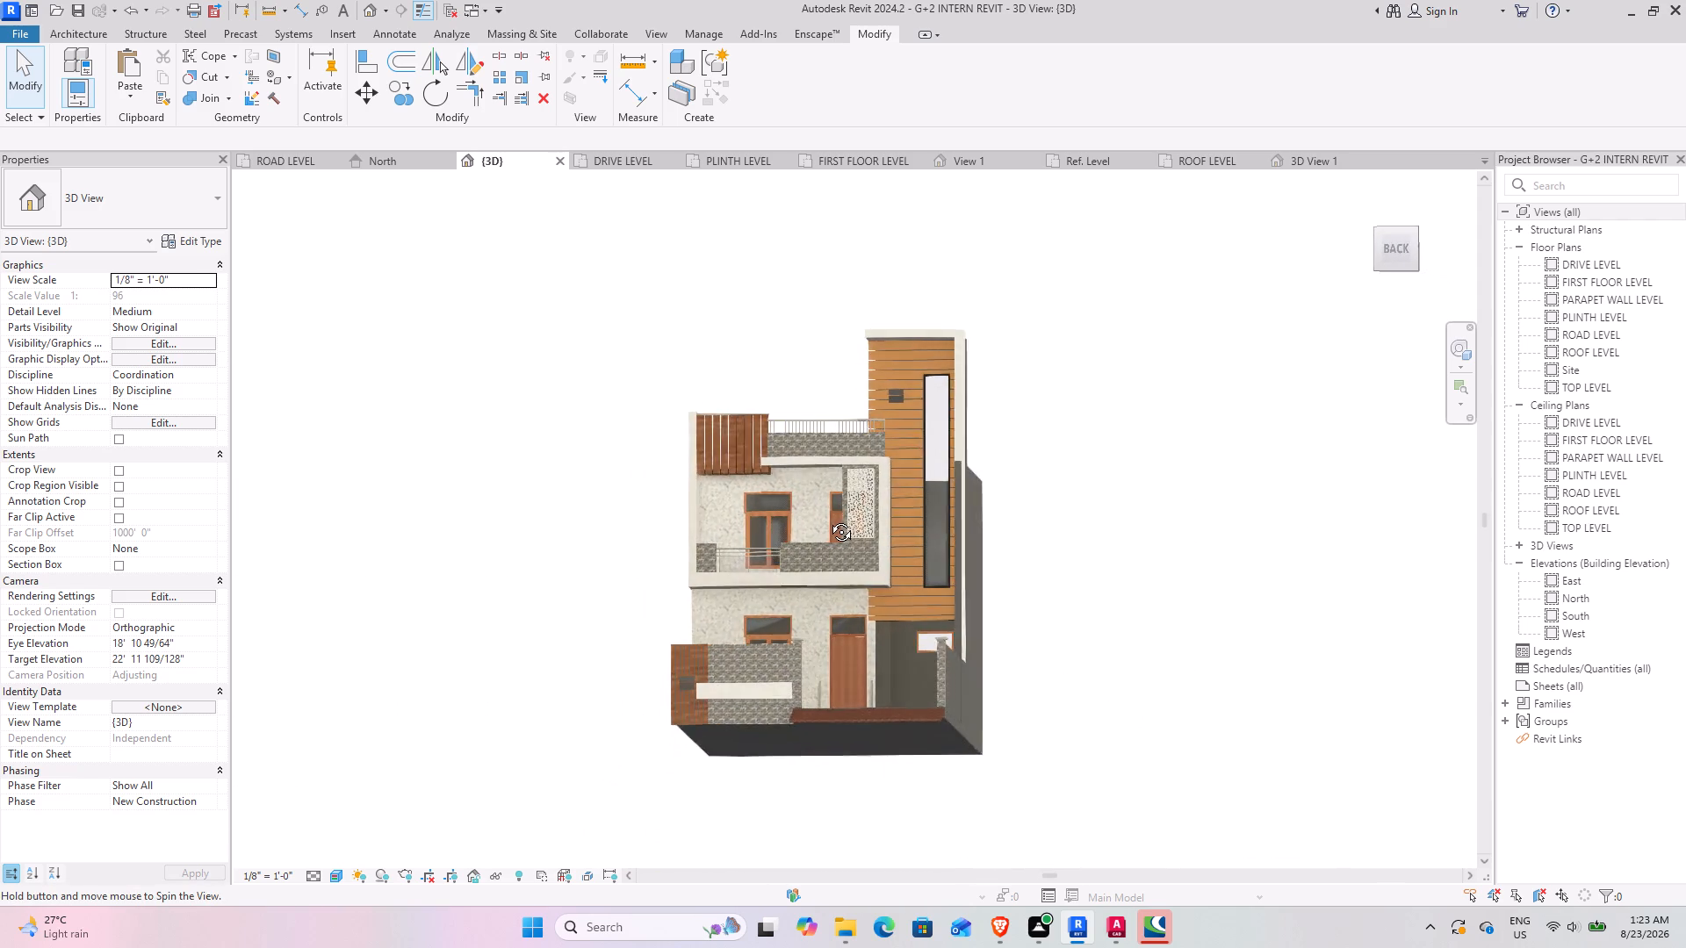
{"action": "middle_click_drag", "start_coordinate": [828, 519], "coordinate": [832, 575], "text": "shift"}
{"action": "scroll", "coordinate": [853, 730], "scroll_direction": "up", "scroll_amount": 3}
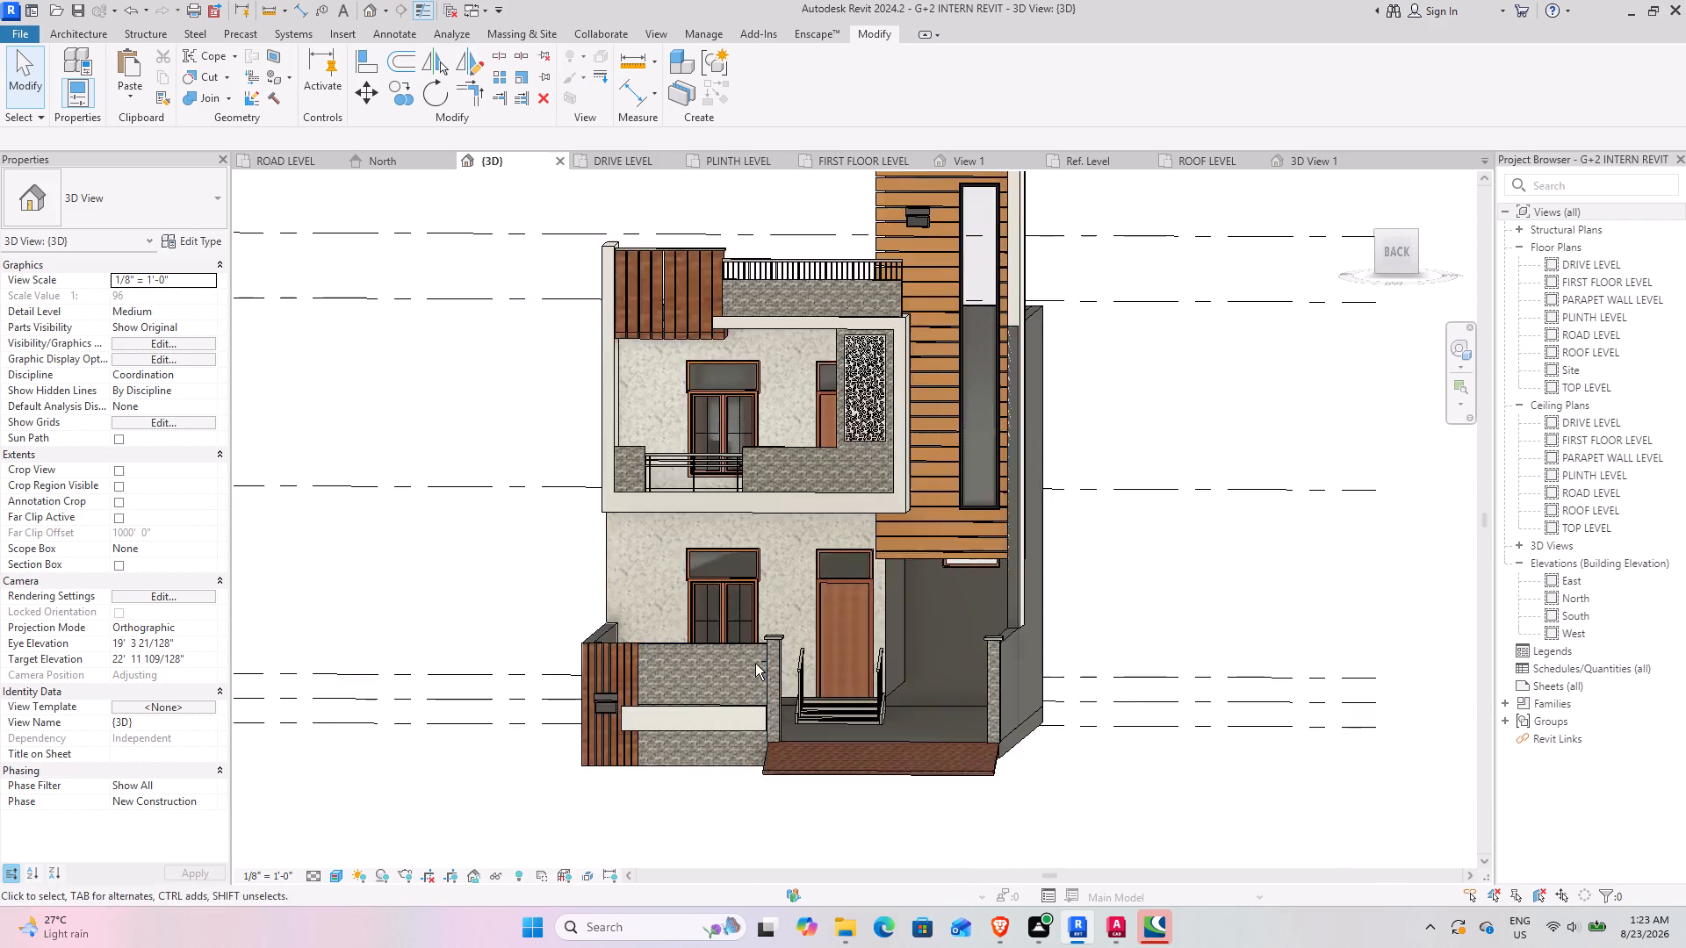
Start an in-place Generic Models component at the stone gate pillar beside the driveway entrance, keeping the default name.
{"action": "middle_click_drag", "start_coordinate": [734, 659], "coordinate": [691, 656], "text": "shift"}
{"action": "scroll", "coordinate": [722, 698], "scroll_direction": "up", "scroll_amount": 6}
{"action": "middle_click_drag", "start_coordinate": [697, 686], "coordinate": [652, 688], "text": "shift"}
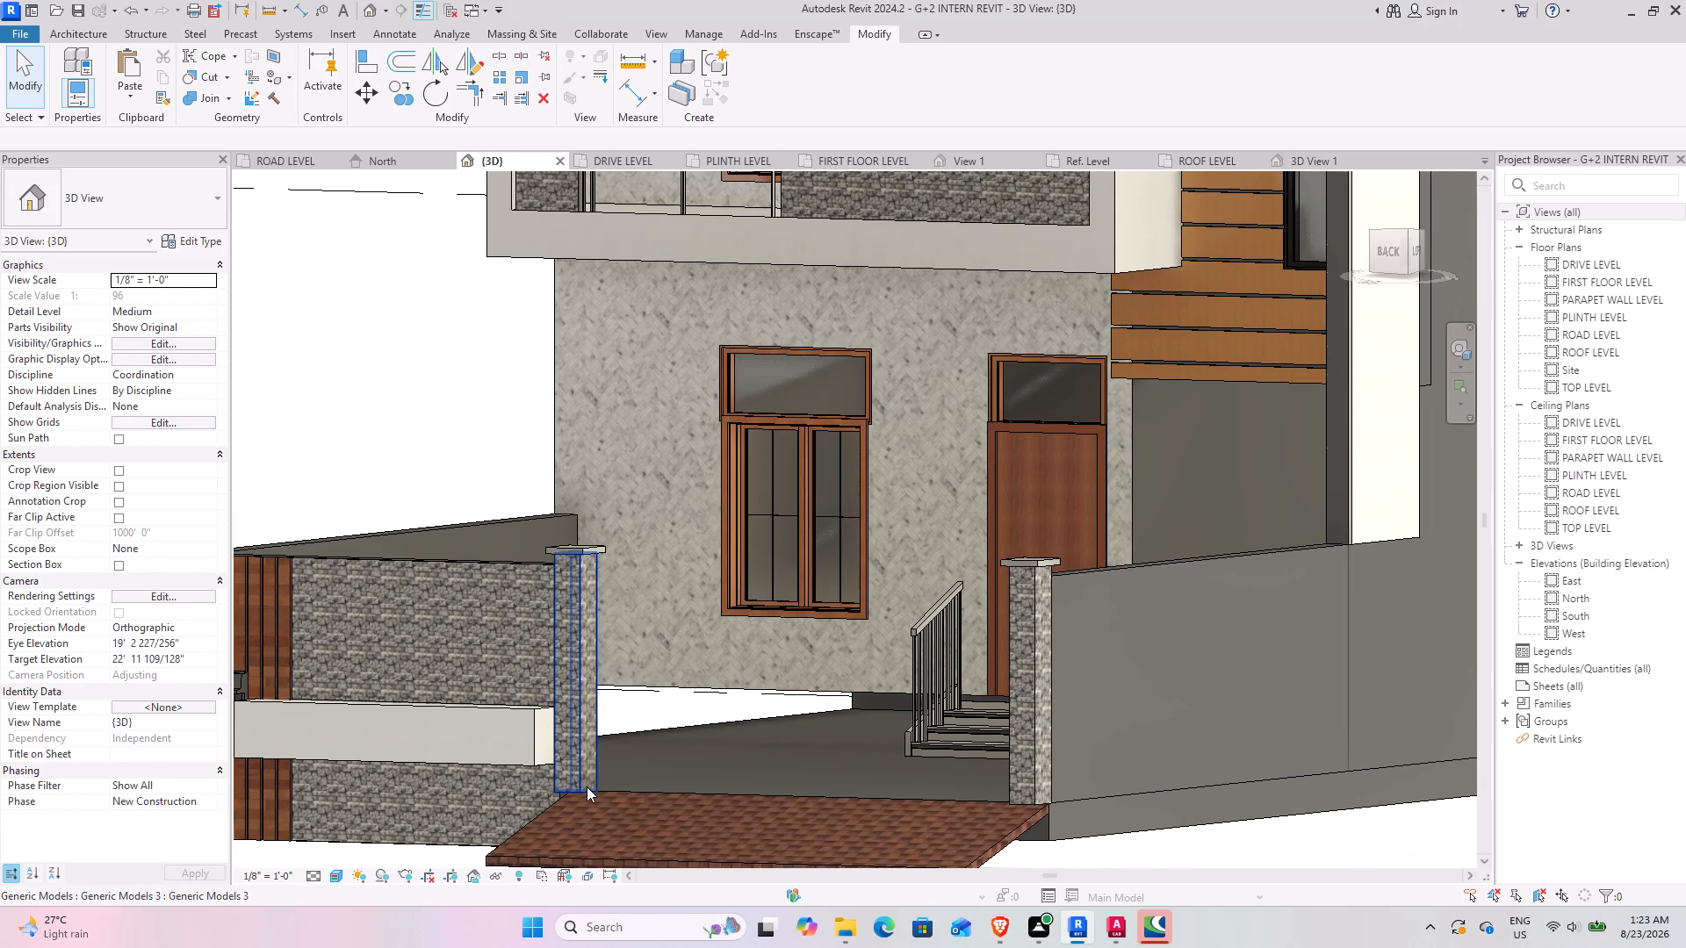
{"action": "middle_click_drag", "start_coordinate": [591, 747], "coordinate": [610, 686]}
{"action": "scroll", "coordinate": [610, 686], "scroll_direction": "up", "scroll_amount": 2}
{"action": "middle_click_drag", "start_coordinate": [607, 696], "coordinate": [566, 718], "text": "shift"}
{"action": "middle_click_drag", "start_coordinate": [548, 726], "coordinate": [726, 717]}
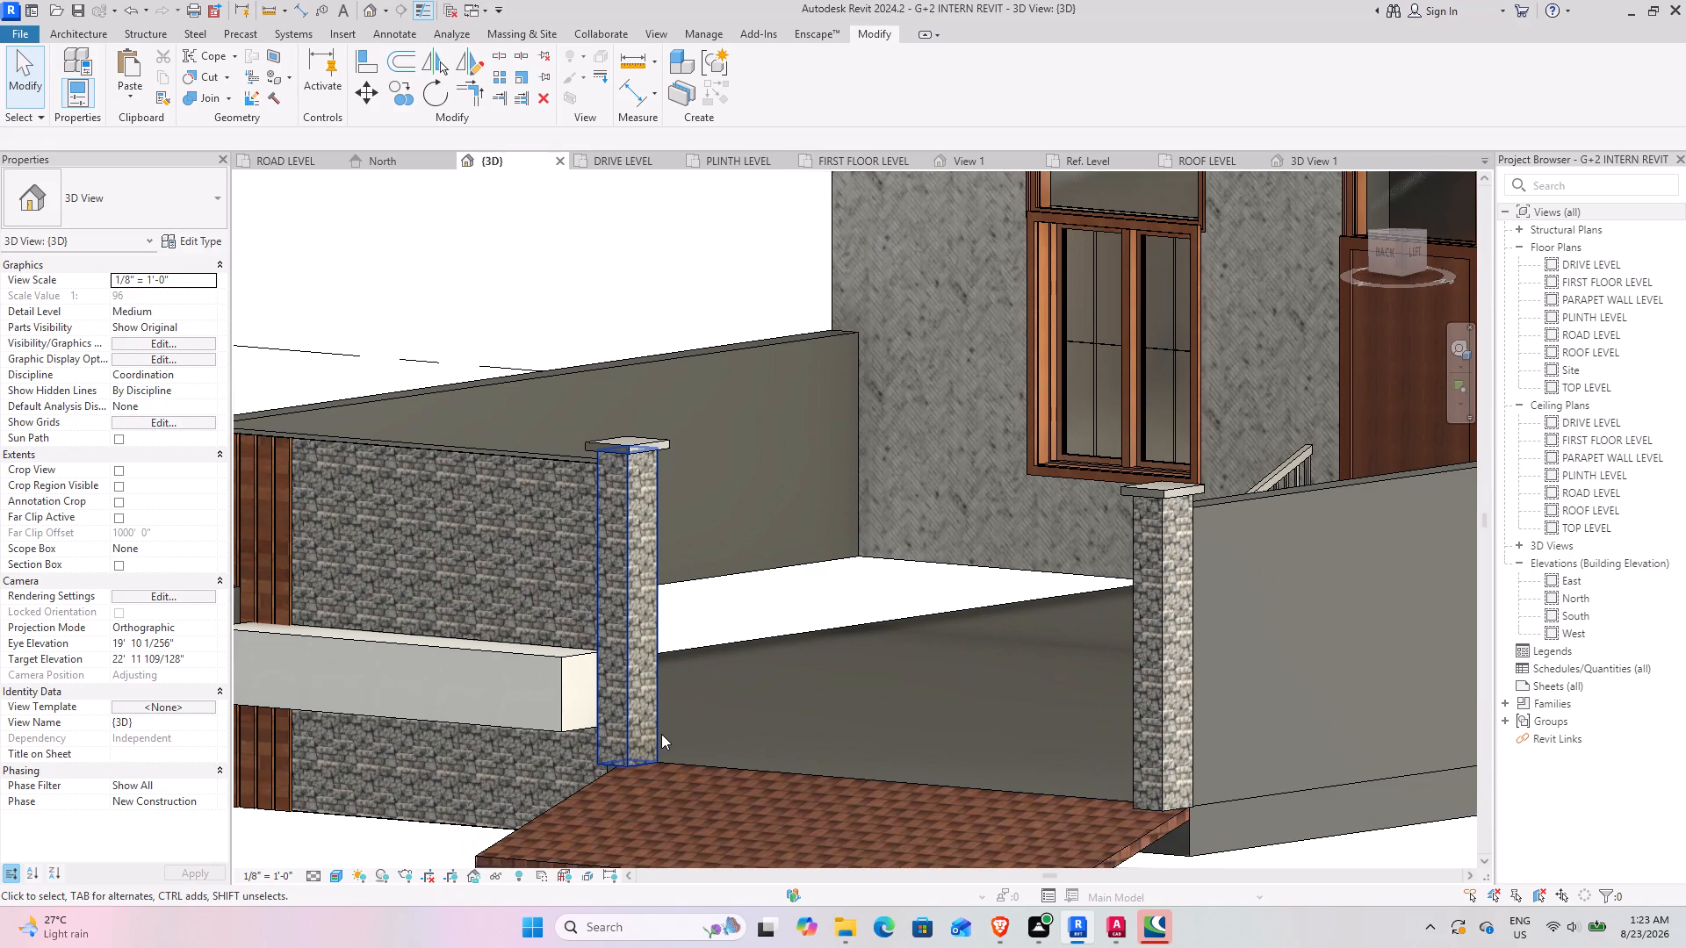
{"action": "scroll", "coordinate": [659, 735], "scroll_direction": "up", "scroll_amount": 5}
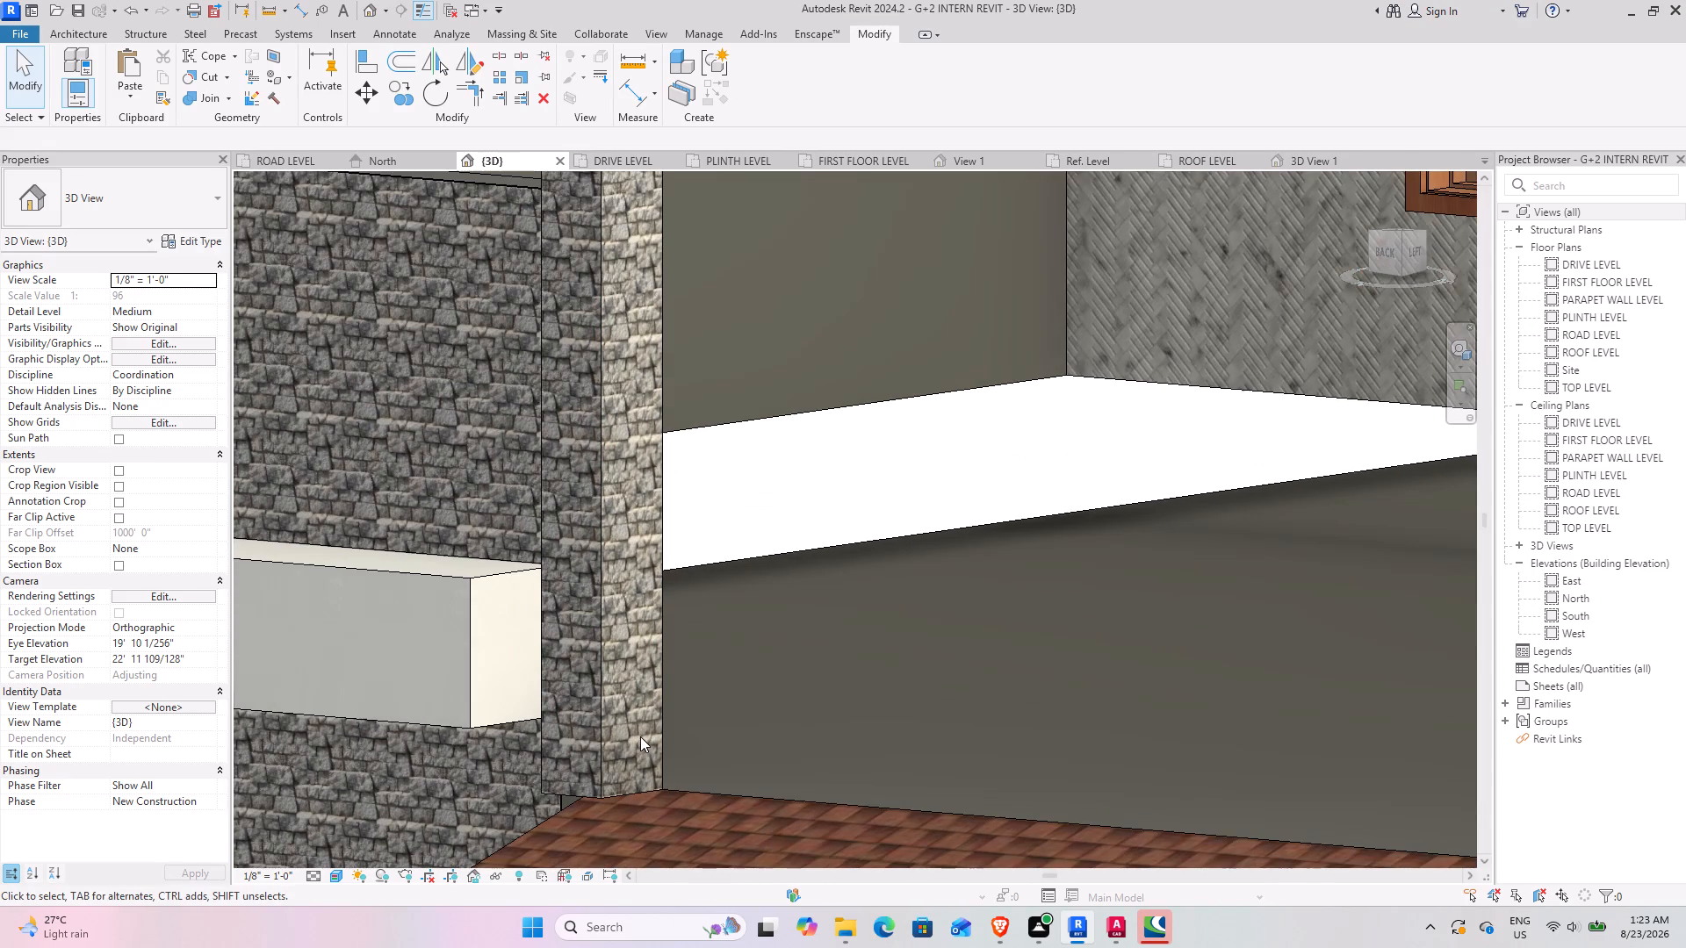
{"action": "middle_click_drag", "start_coordinate": [622, 764], "coordinate": [609, 770], "text": "shift"}
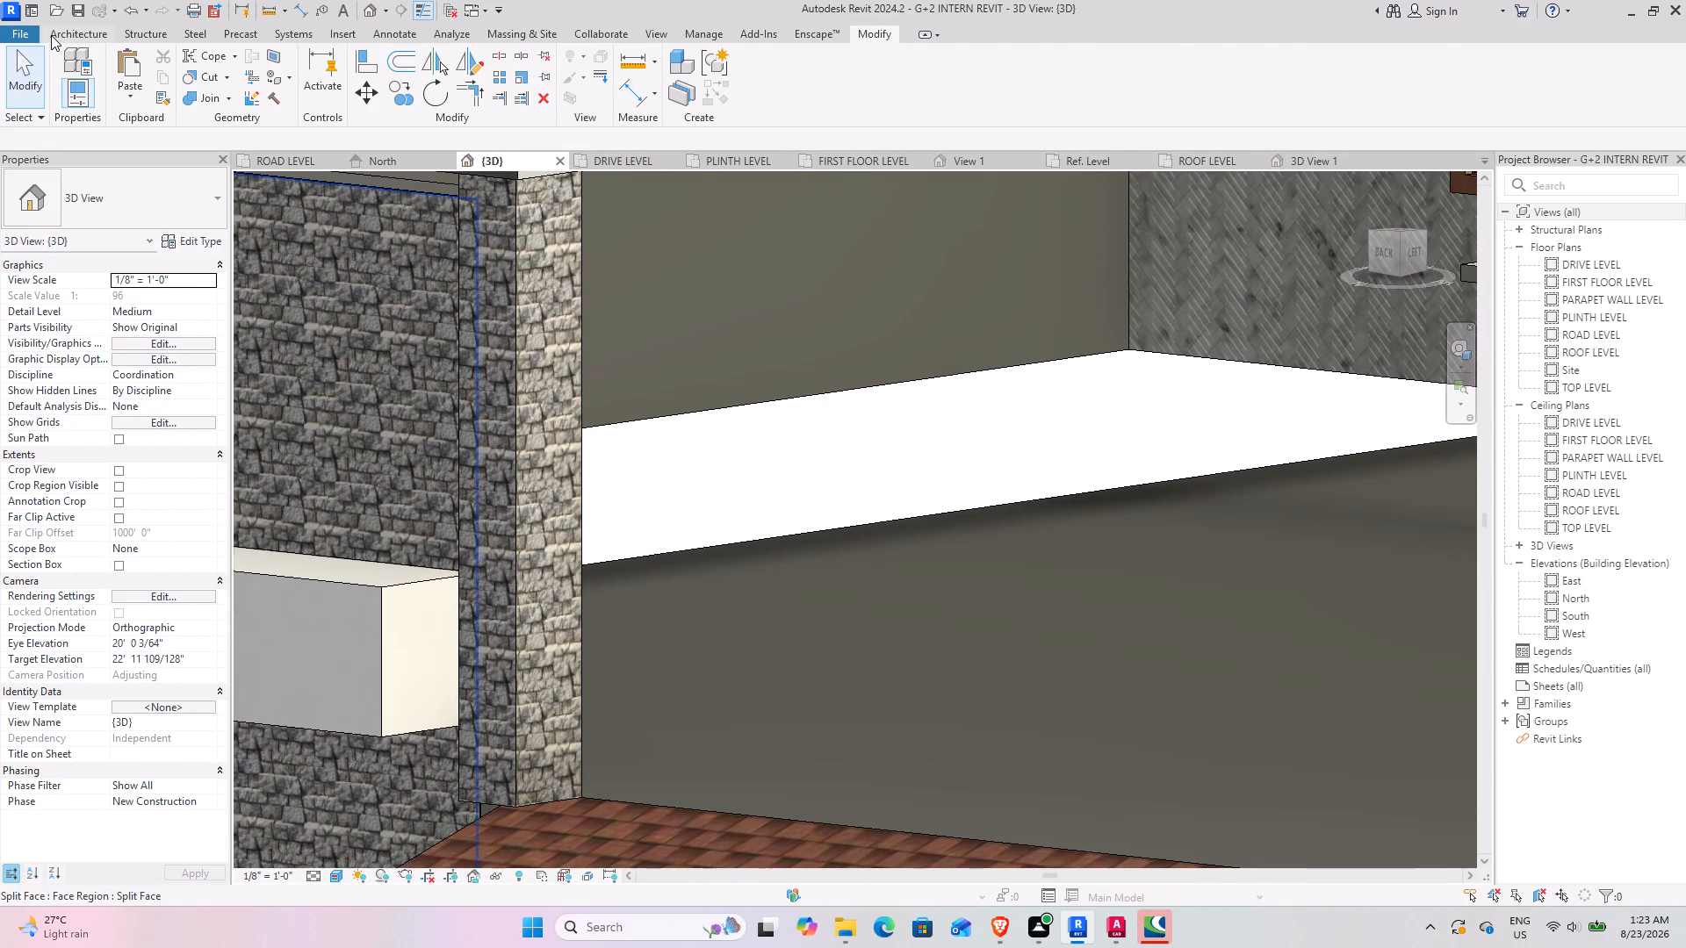
{"action": "left_click", "coordinate": [51, 35]}
{"action": "left_click", "coordinate": [224, 97]}
{"action": "left_click", "coordinate": [241, 169]}
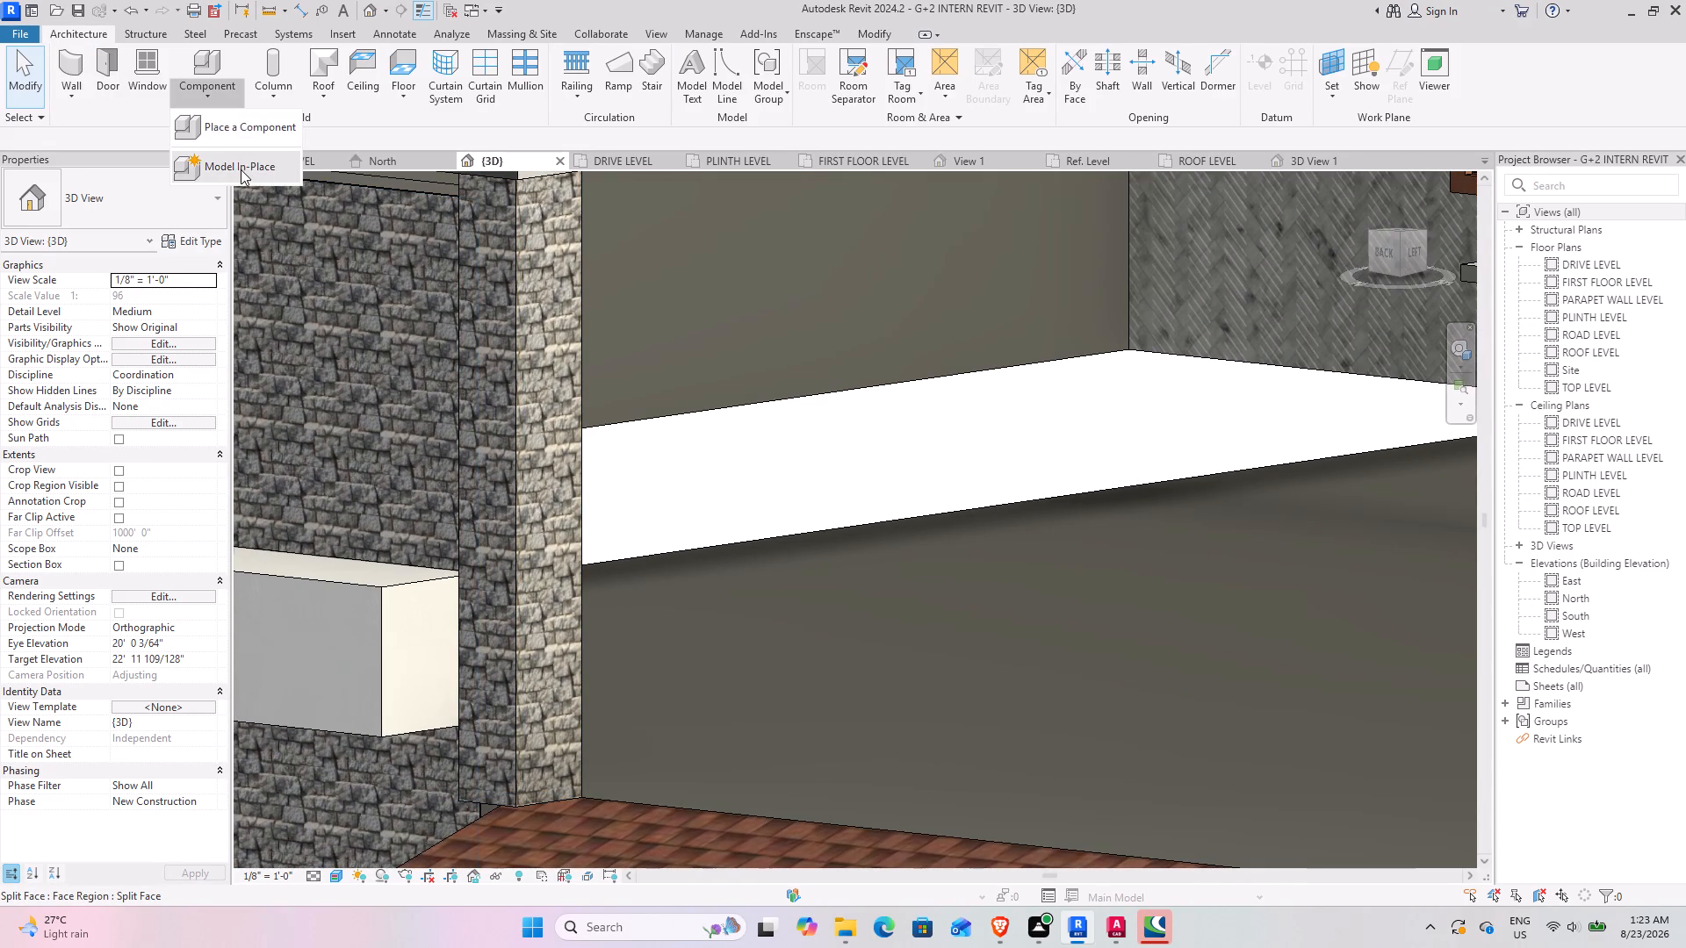
{"action": "left_click", "coordinate": [775, 424]}
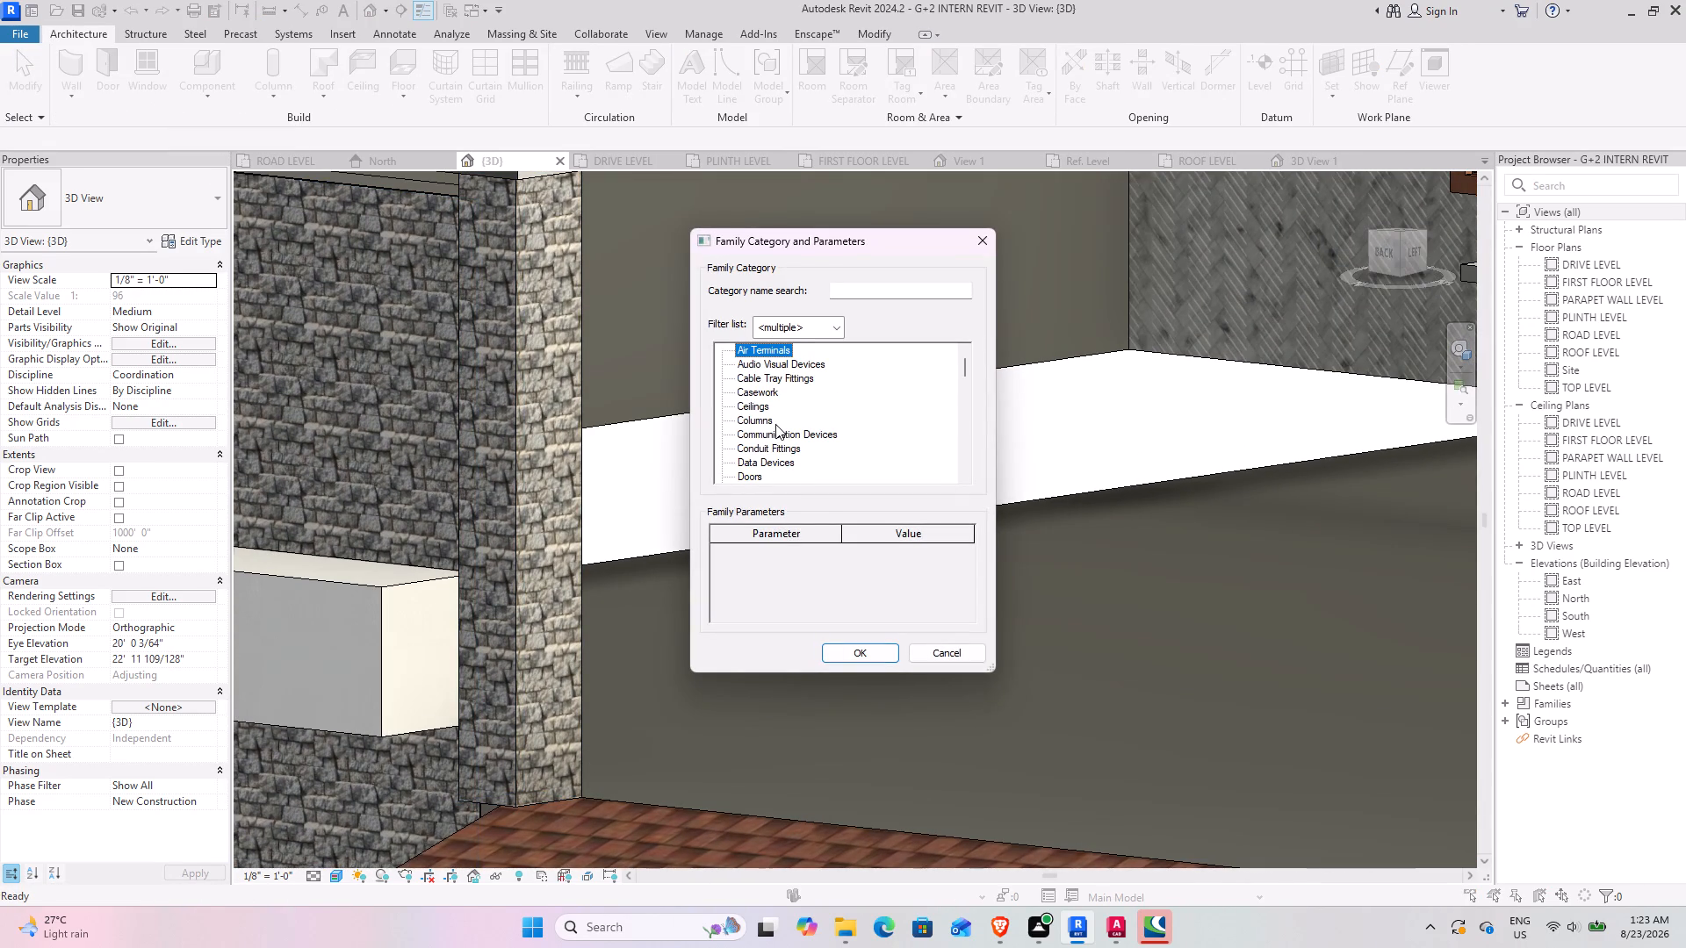
{"action": "key", "text": "g"}
{"action": "left_click", "coordinate": [873, 650]}
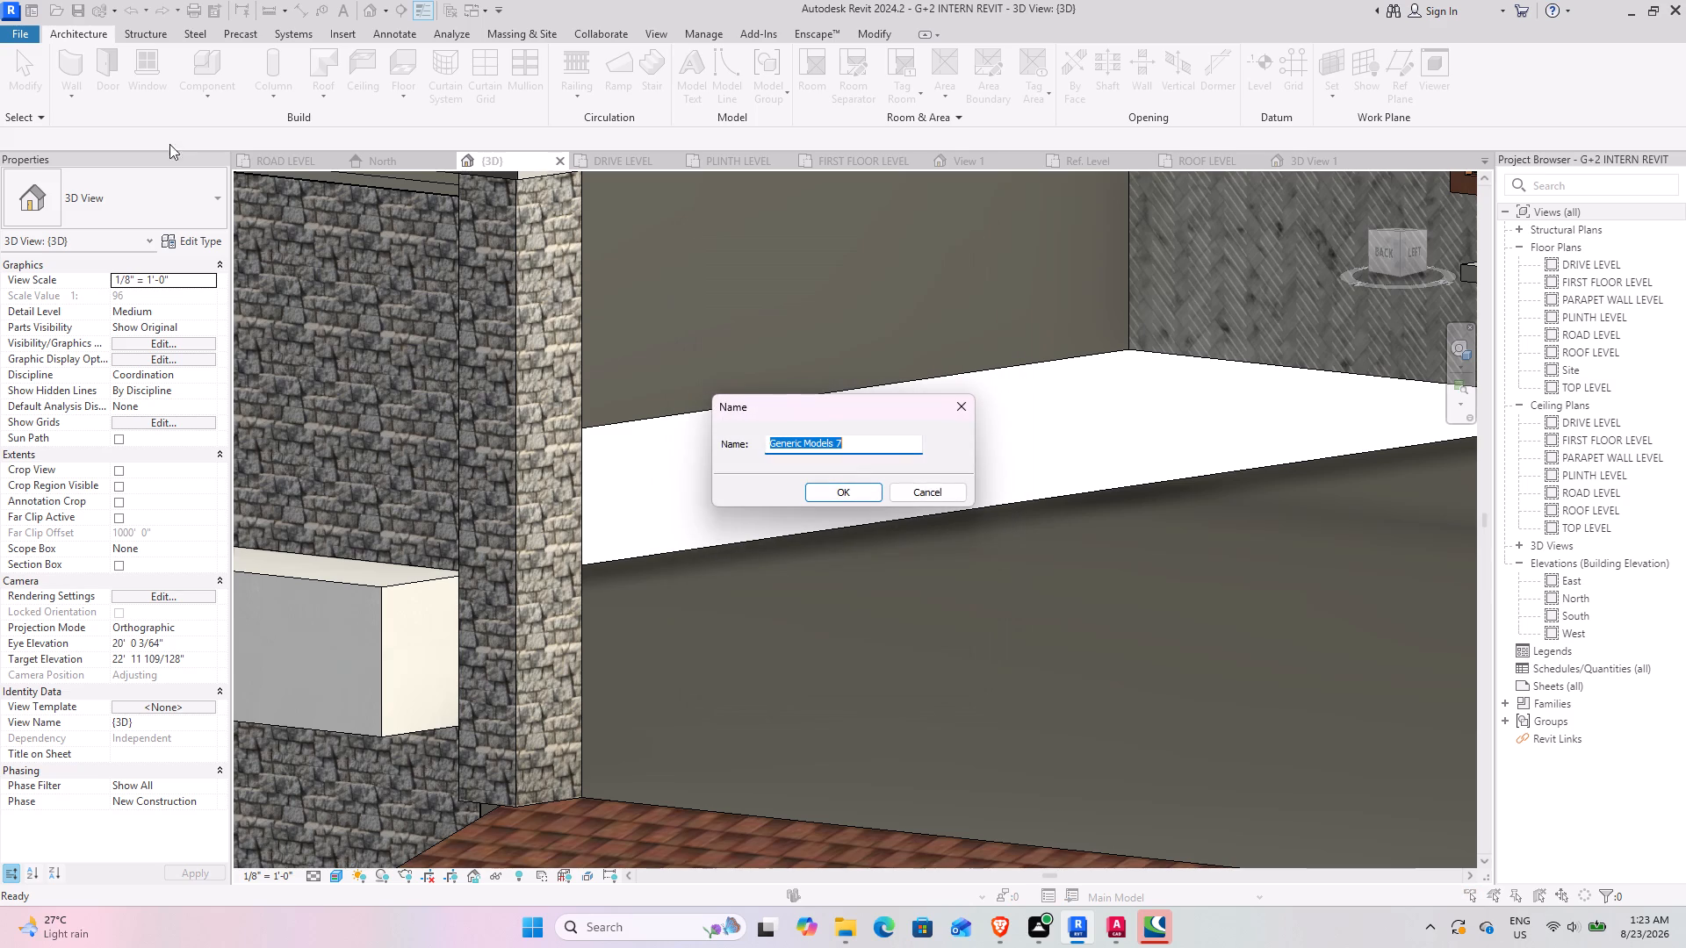
{"action": "left_click", "coordinate": [830, 491]}
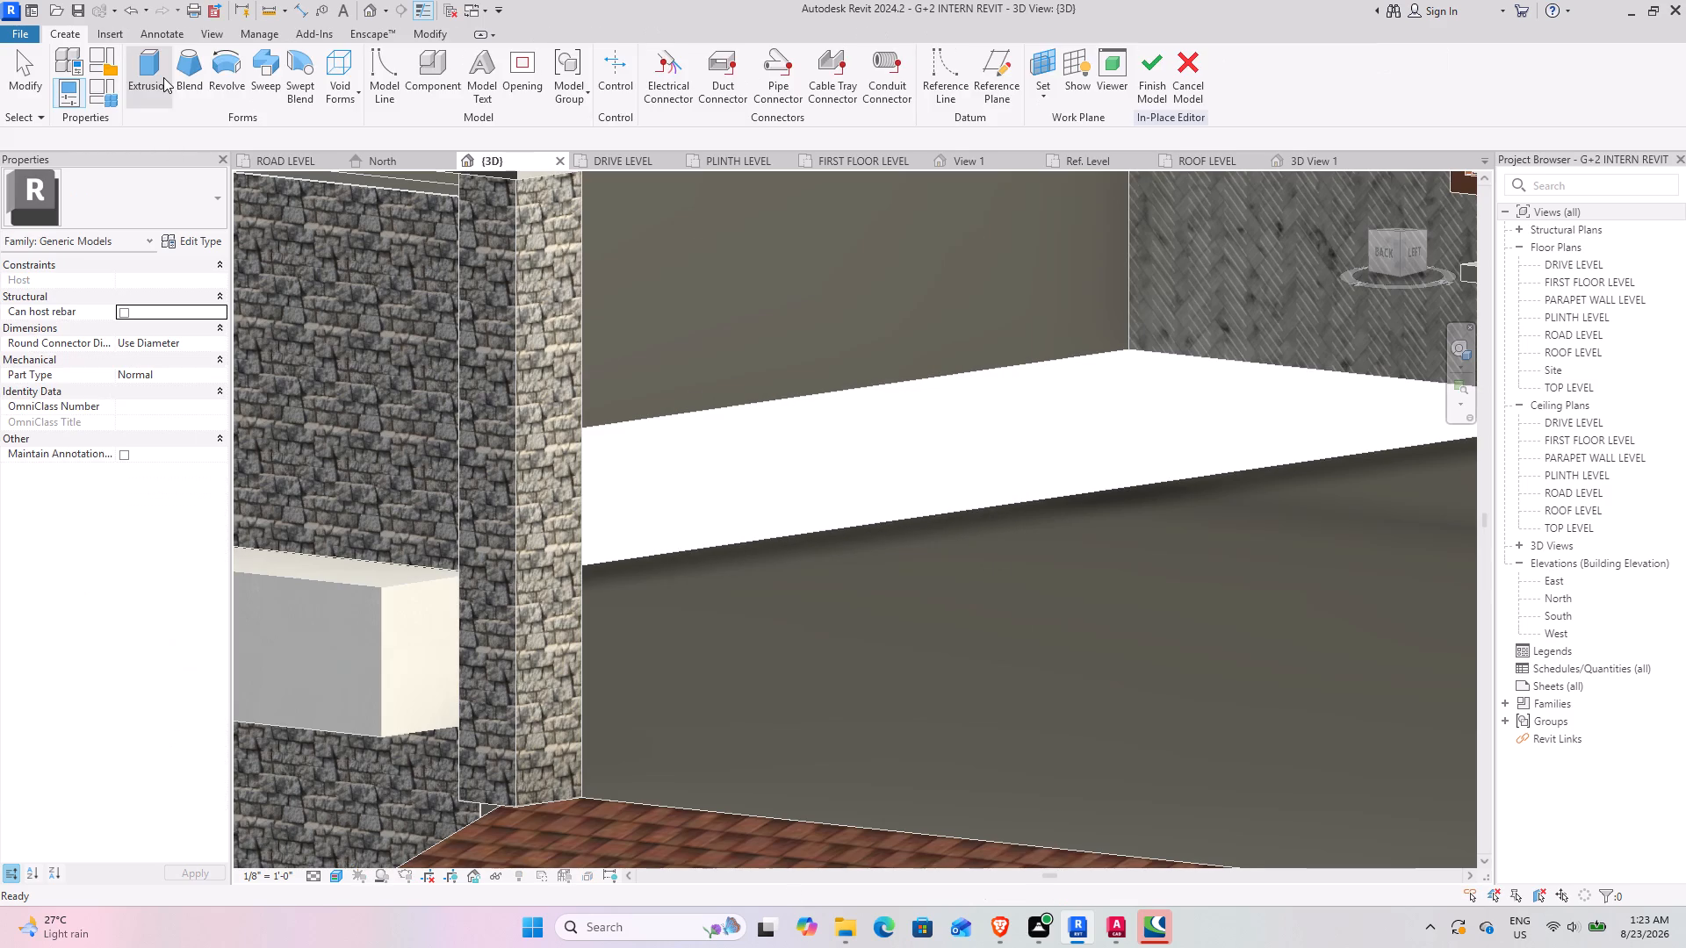
Start an extrusion with the gate pillar's side face toward the driveway opening as work plane and sketch a small rectangle near its base.
{"action": "left_click", "coordinate": [163, 77]}
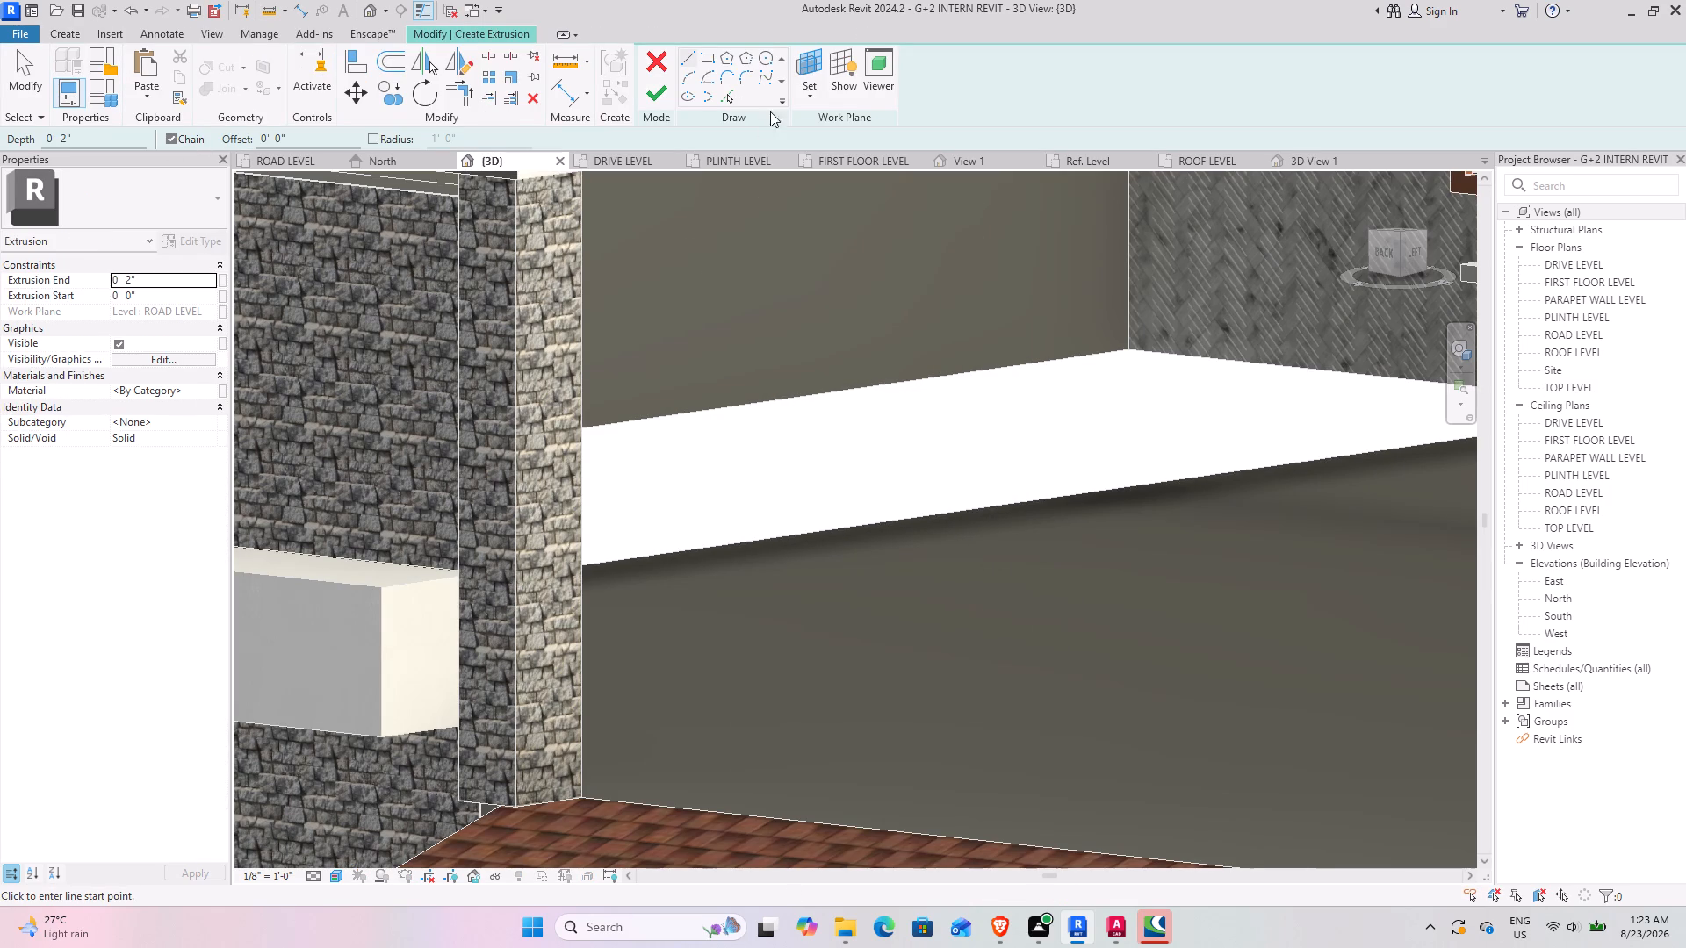
{"action": "left_click", "coordinate": [803, 90]}
{"action": "left_click", "coordinate": [848, 165]}
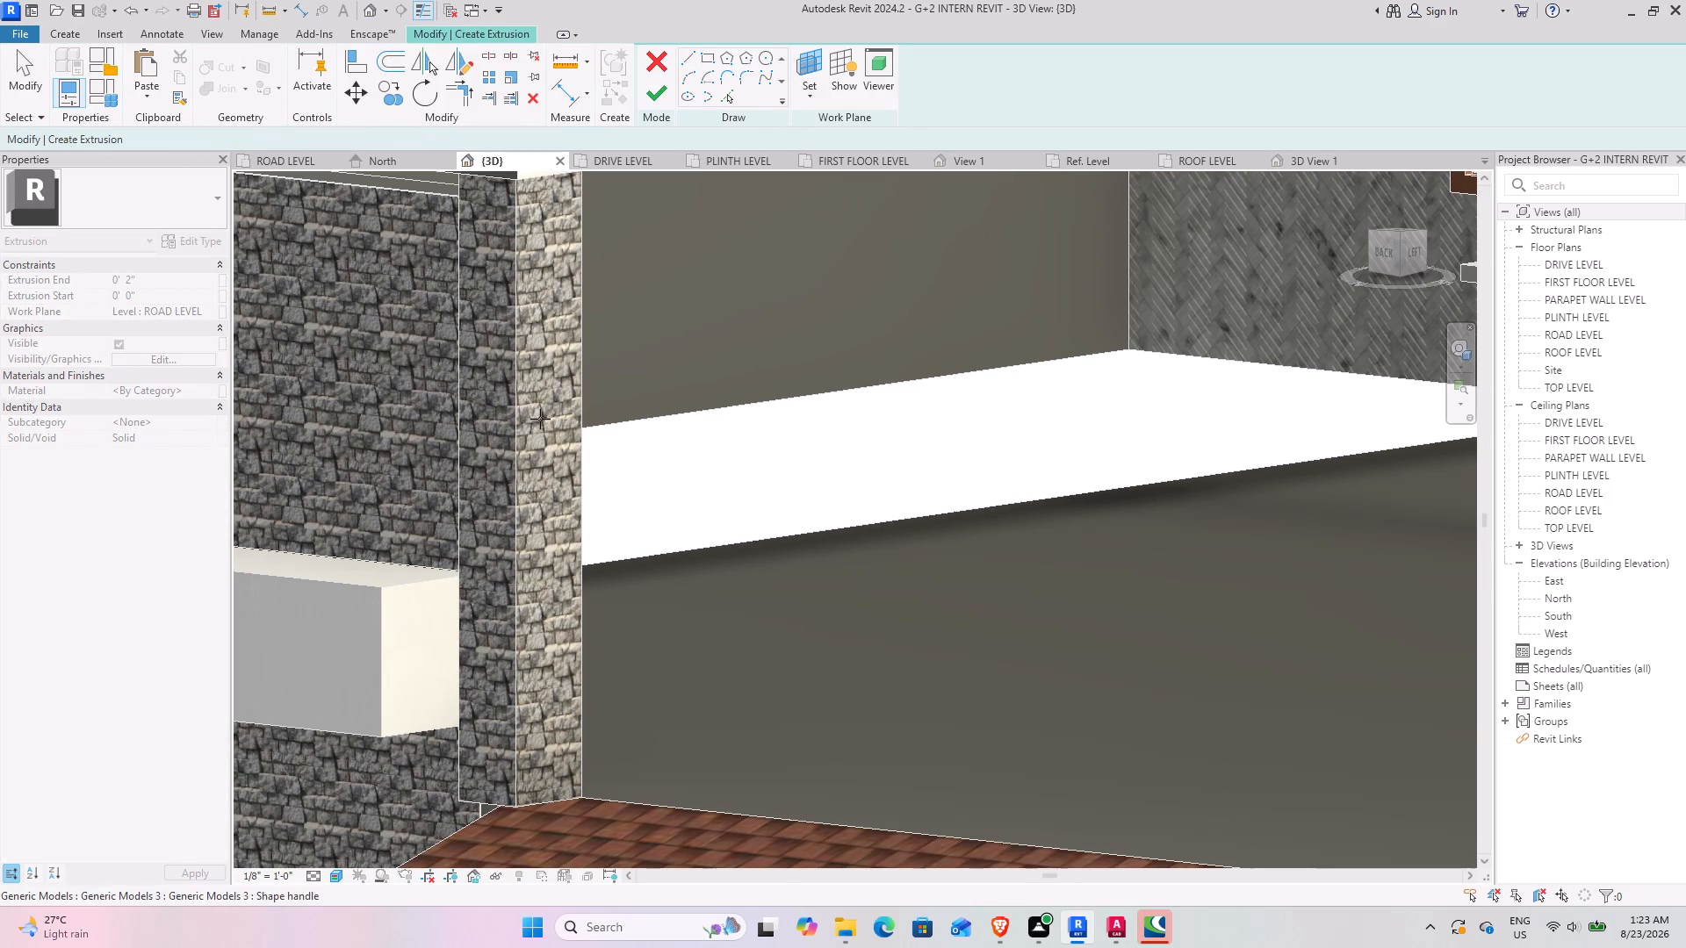
{"action": "left_click", "coordinate": [579, 391]}
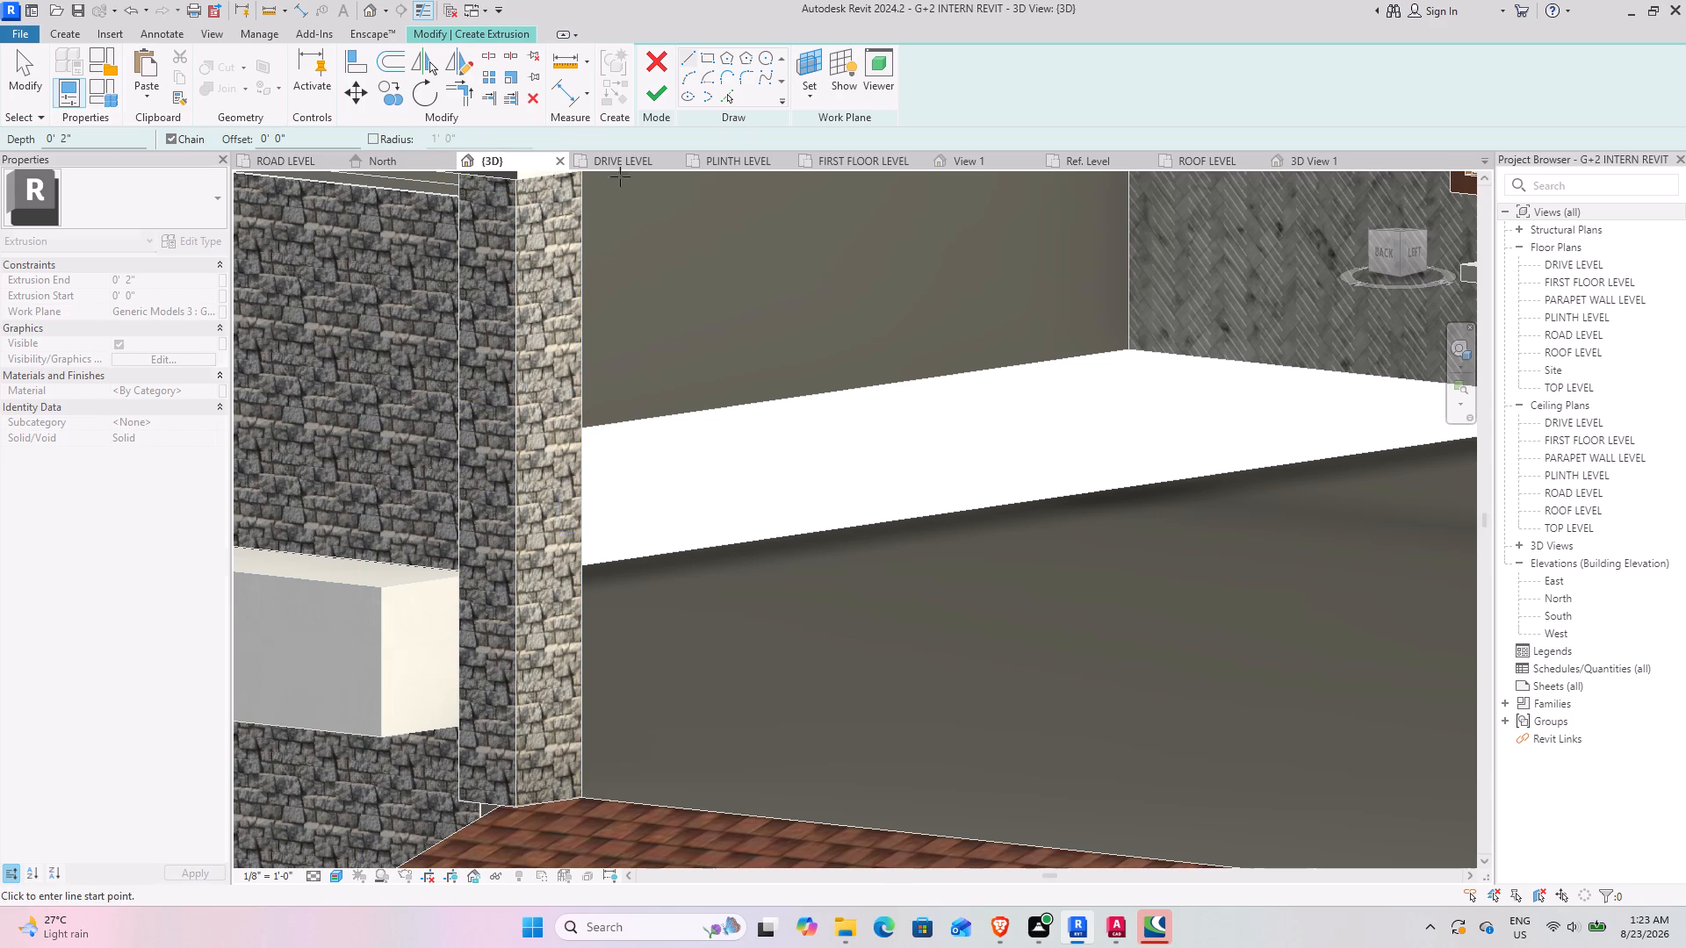
{"action": "left_click", "coordinate": [706, 60]}
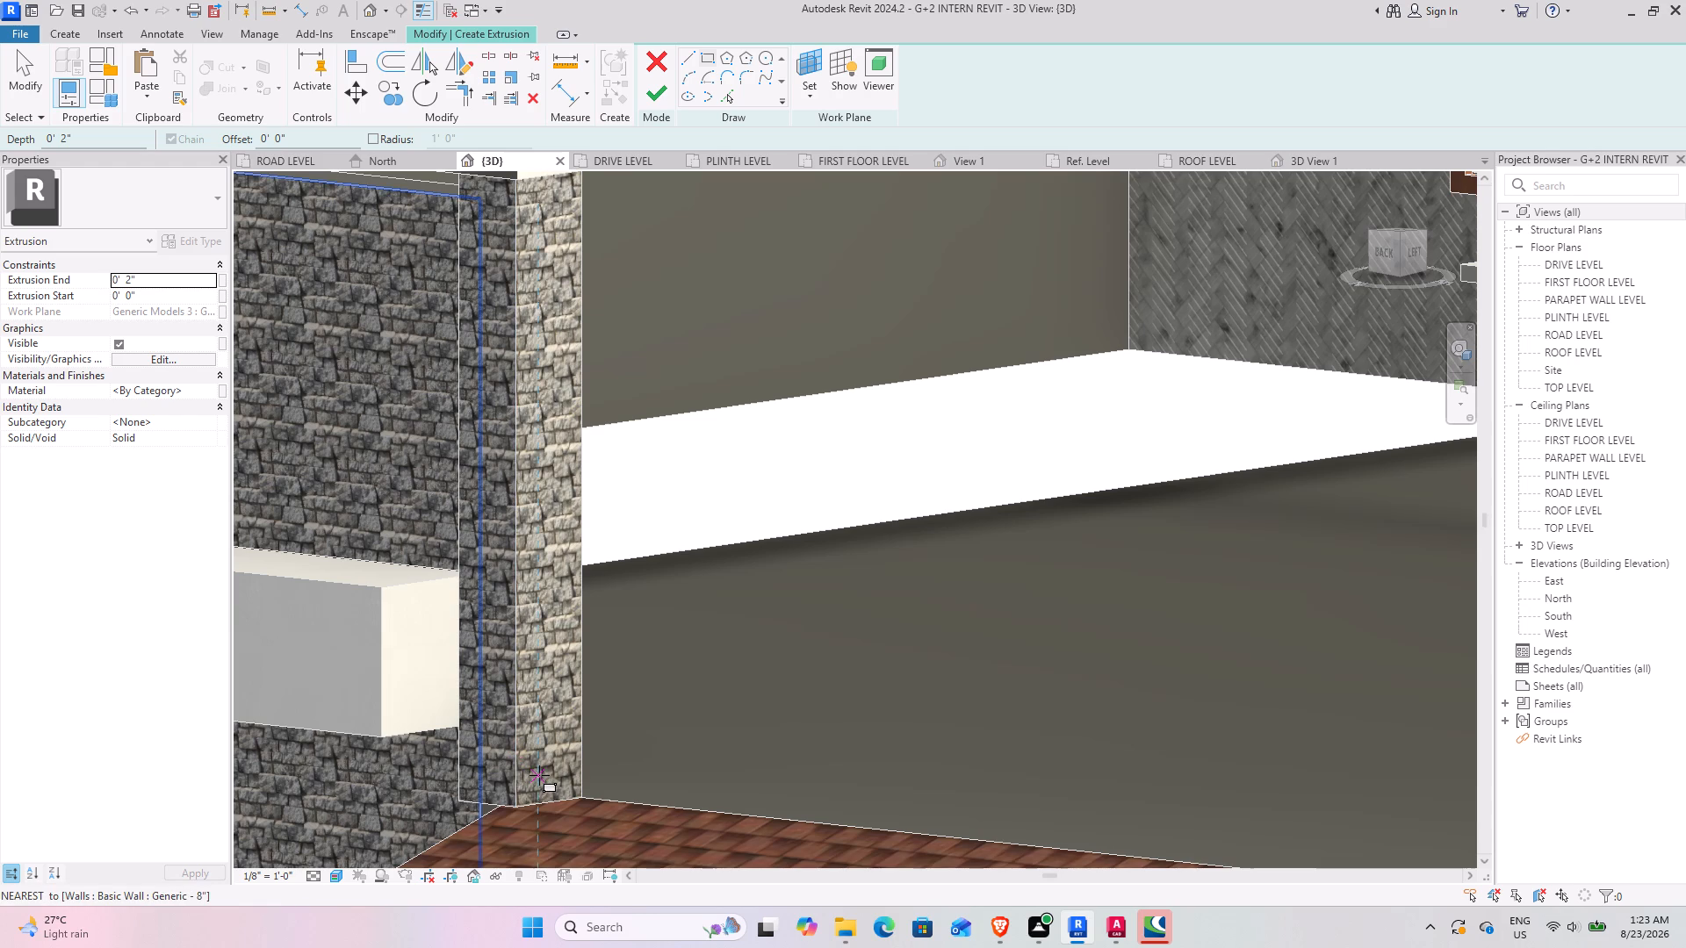
{"action": "scroll", "coordinate": [539, 775], "scroll_direction": "up", "scroll_amount": 3}
{"action": "middle_click_drag", "start_coordinate": [527, 760], "coordinate": [530, 673]}
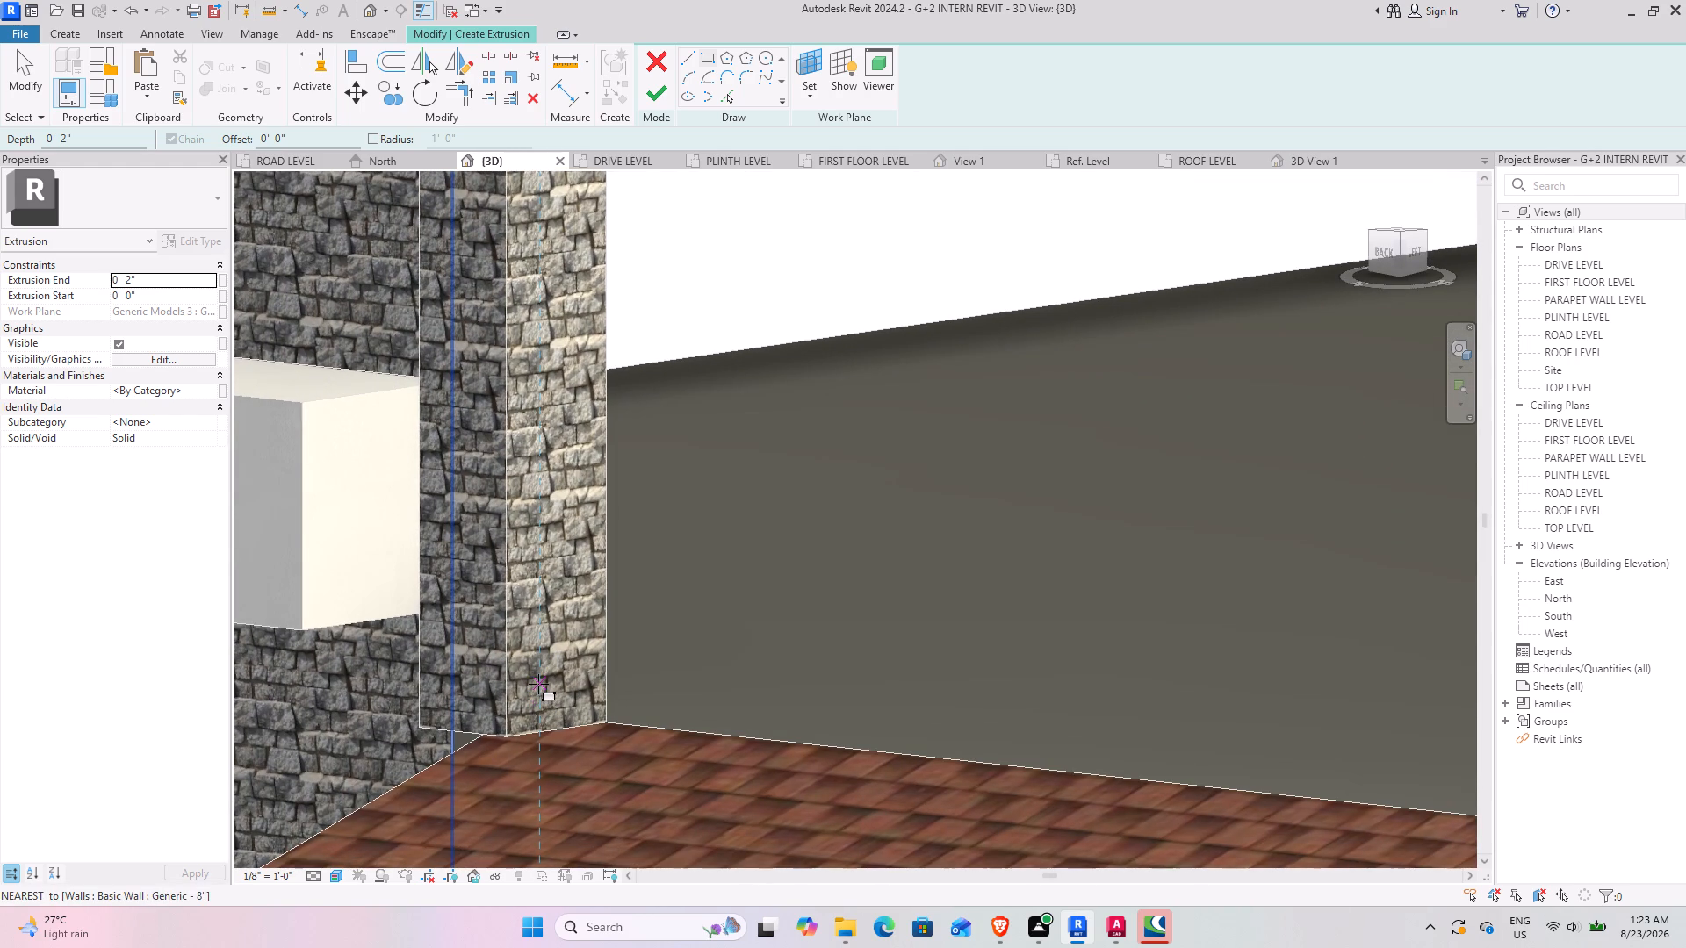
{"action": "left_click", "coordinate": [538, 689]}
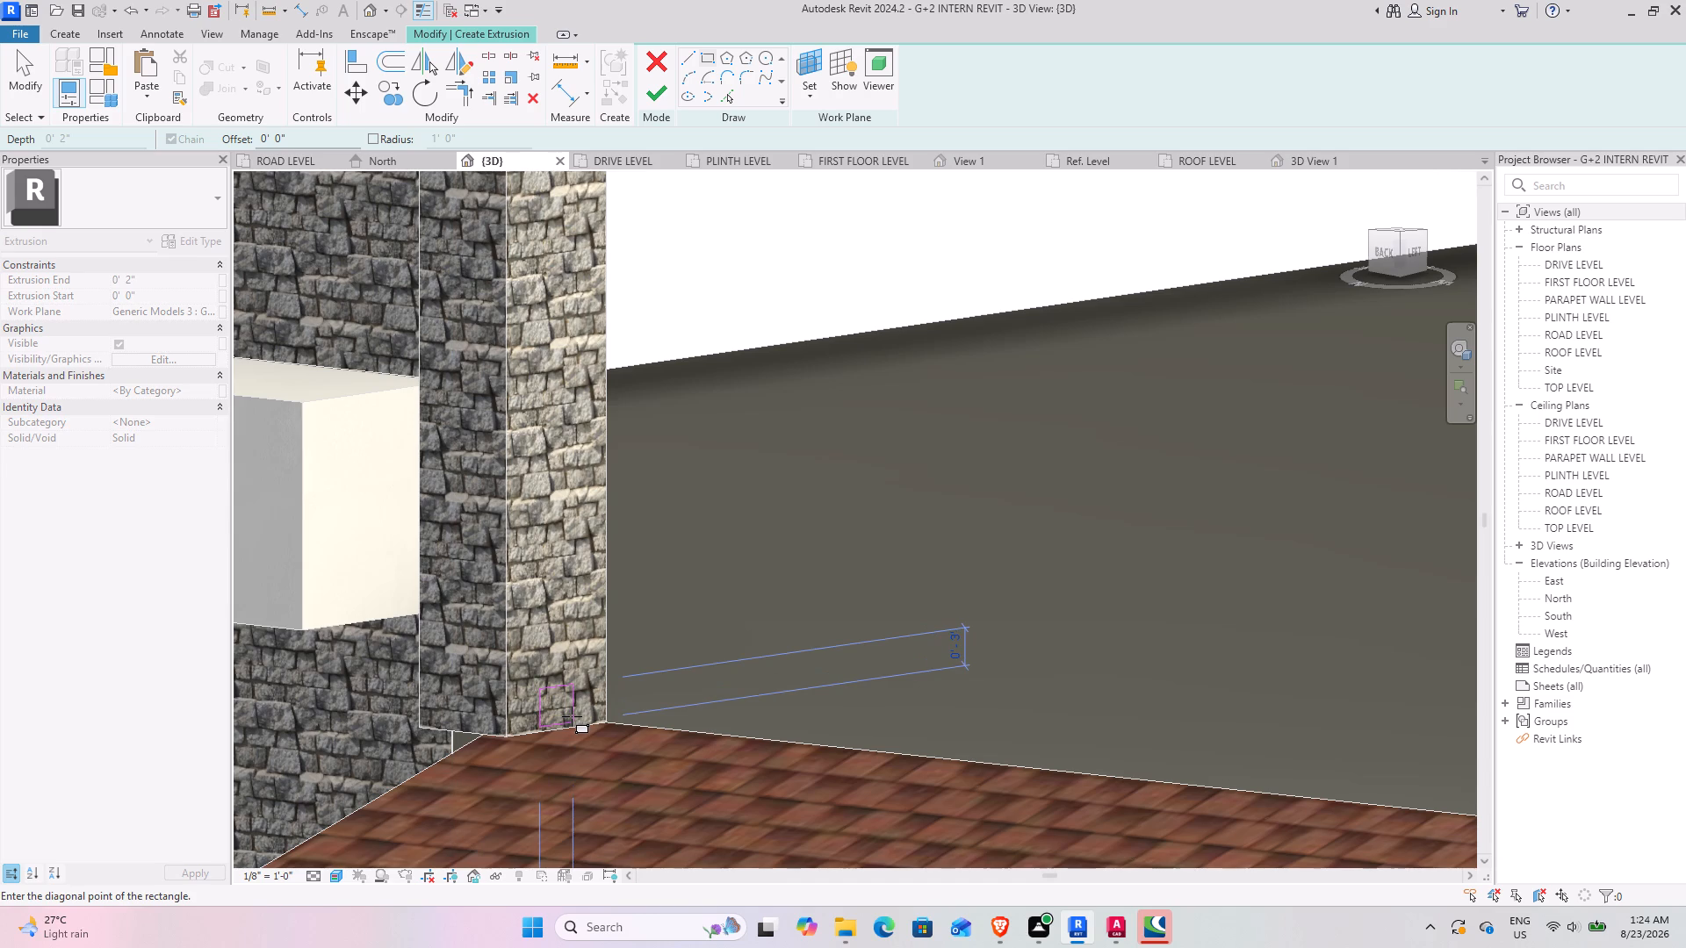
{"action": "left_click", "coordinate": [571, 715]}
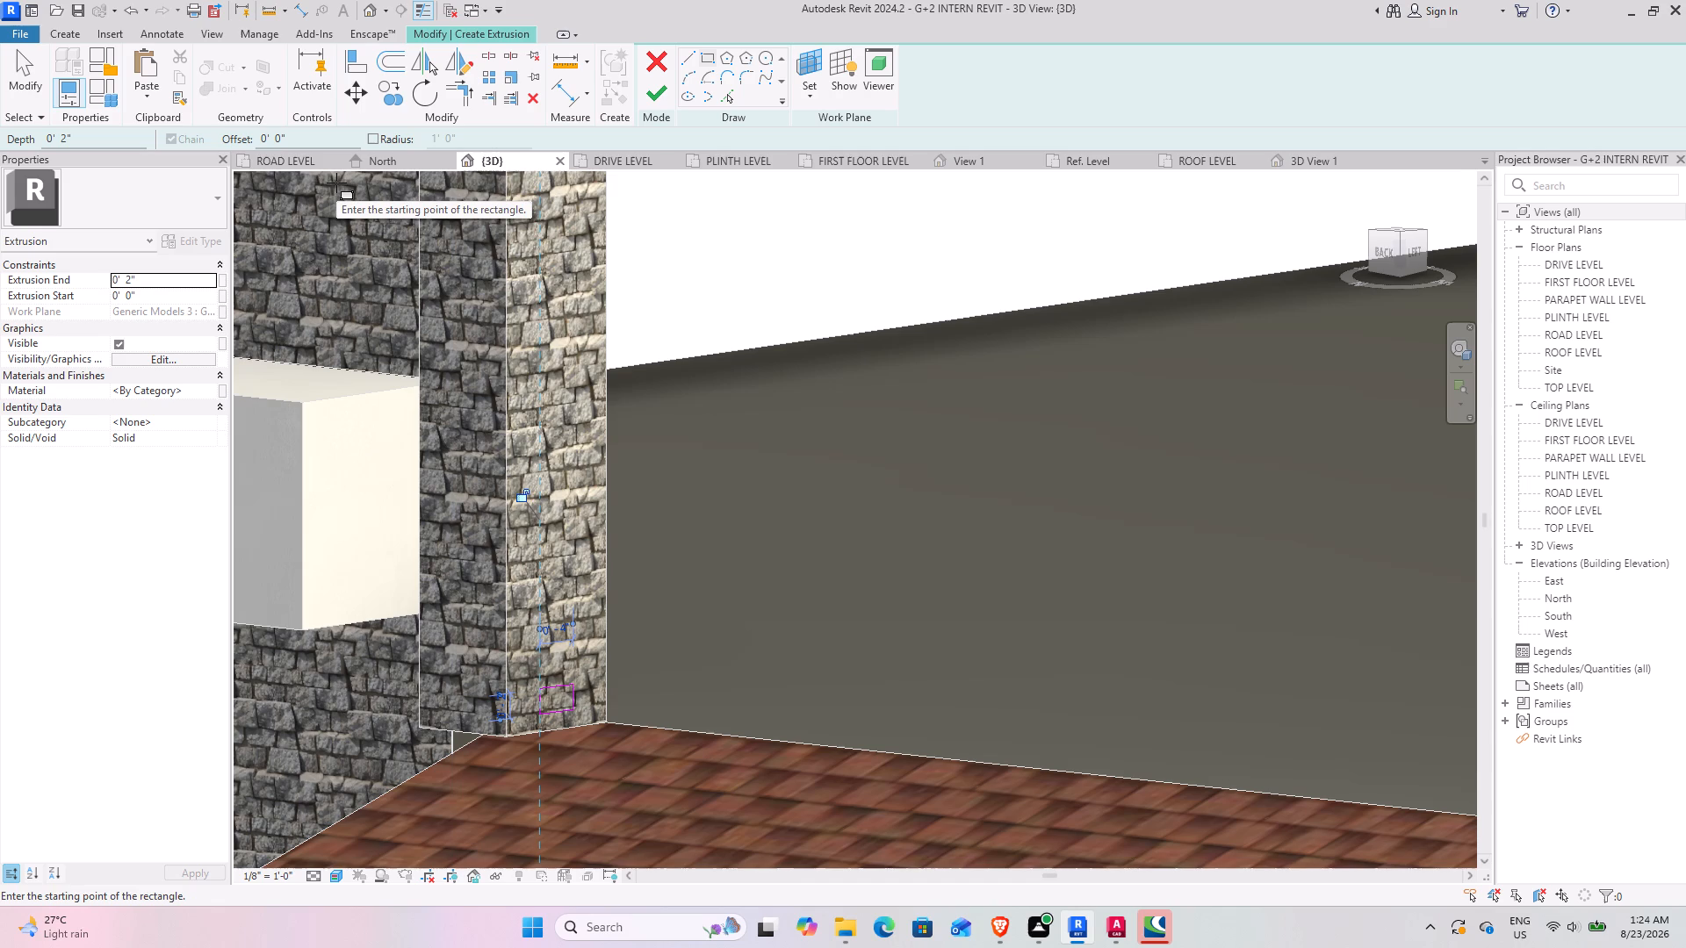
Copy the small rectangle vertically up the same pillar face to just below the pillar cap.
{"action": "left_click", "coordinate": [26, 84]}
{"action": "left_click_drag", "start_coordinate": [514, 633], "coordinate": [594, 749]}
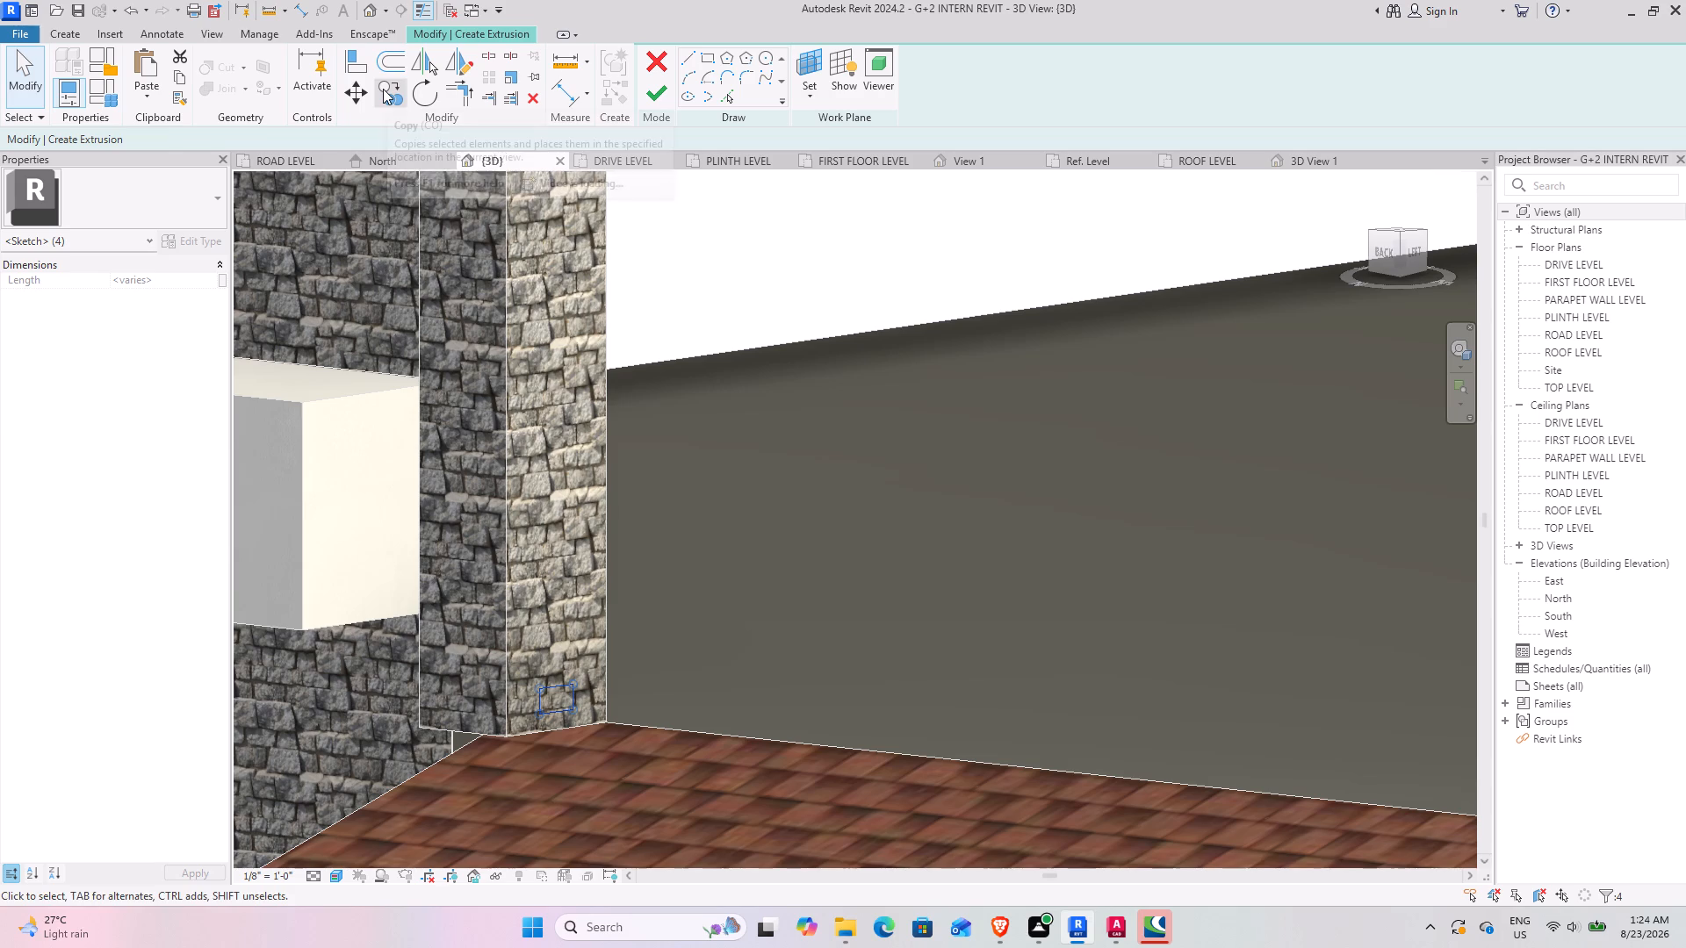
{"action": "left_click", "coordinate": [383, 89]}
{"action": "left_click", "coordinate": [541, 686]}
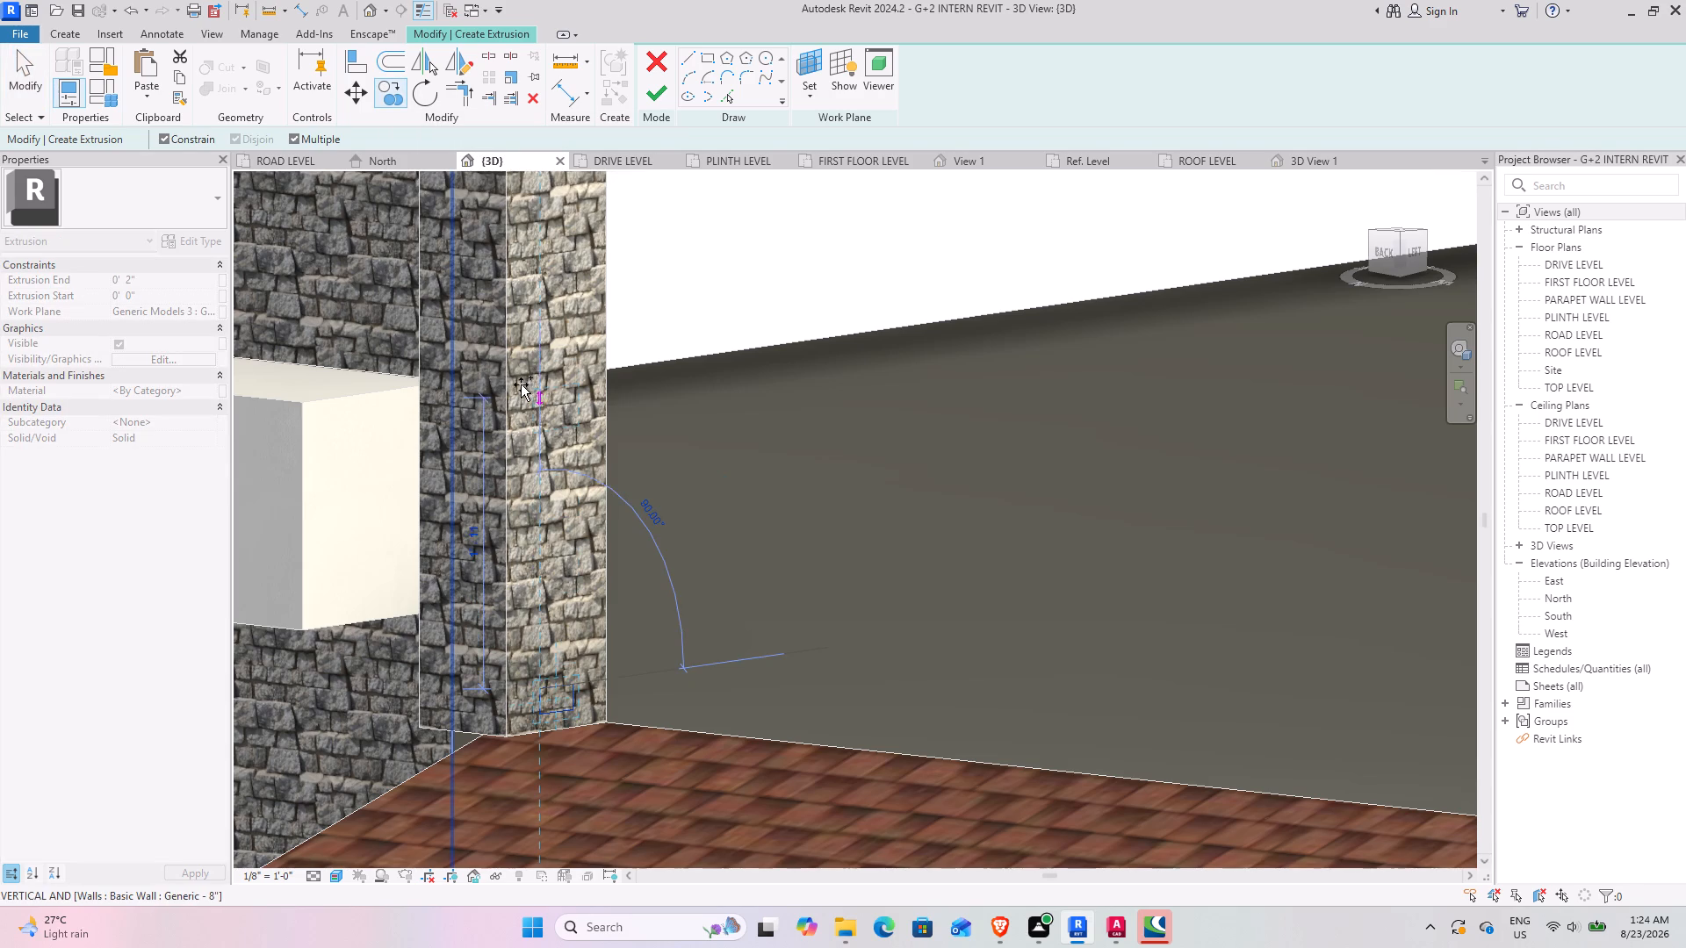
{"action": "scroll", "coordinate": [533, 291], "scroll_direction": "down", "scroll_amount": 2}
{"action": "middle_click_drag", "start_coordinate": [533, 291], "coordinate": [530, 626]}
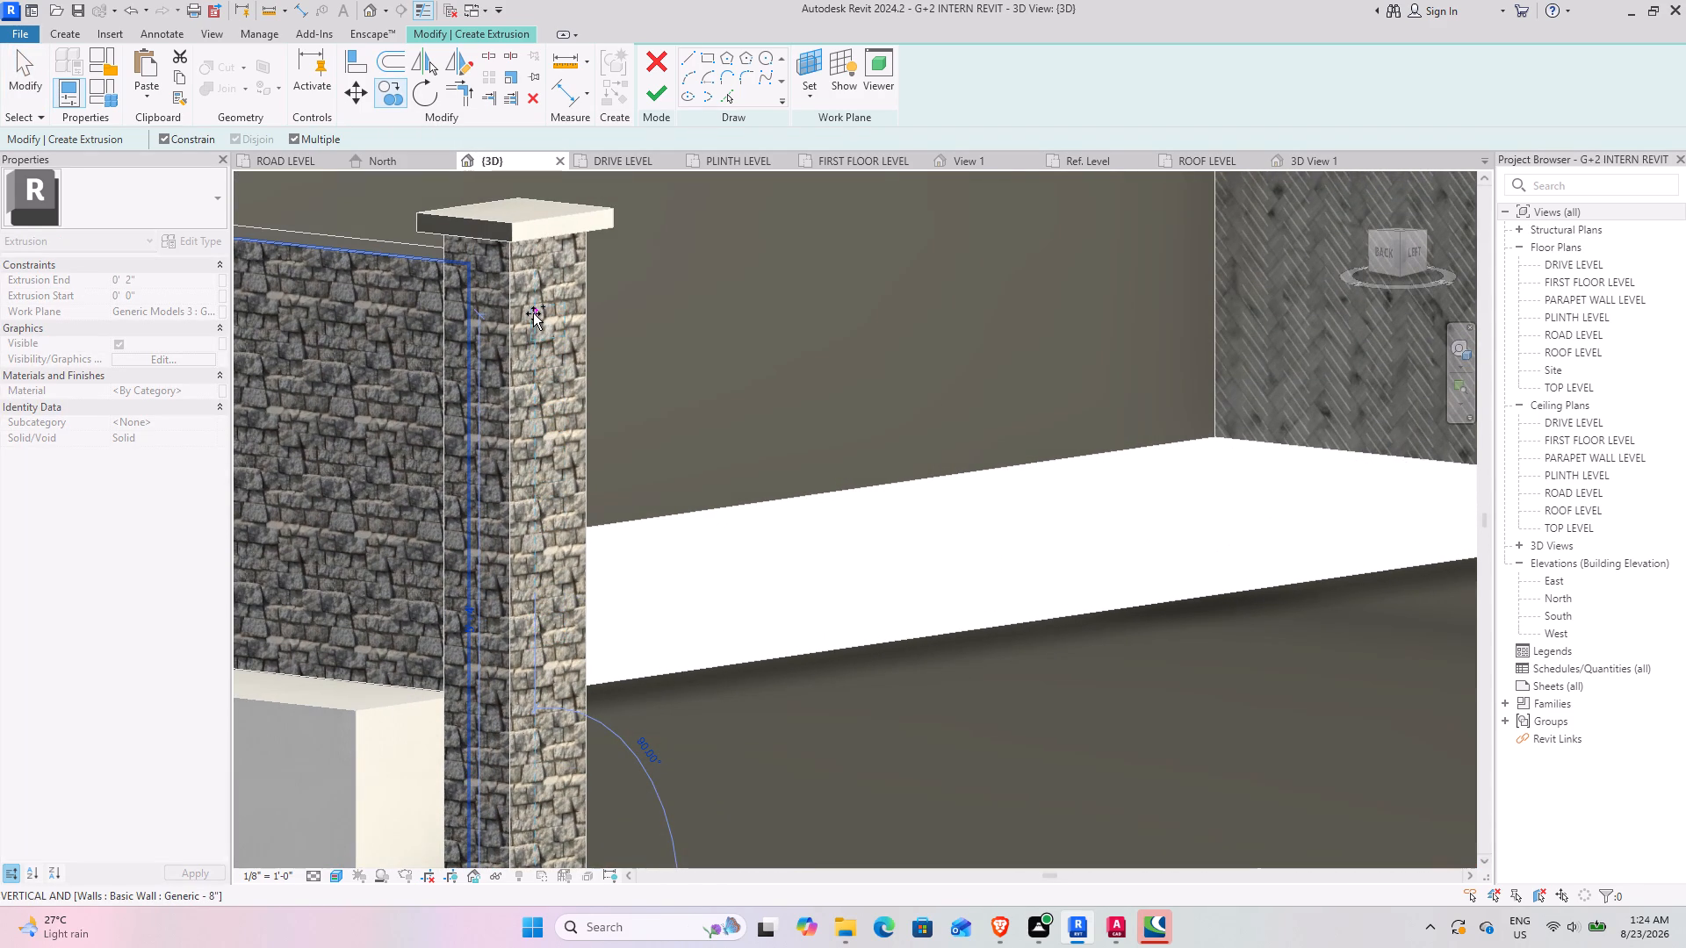
{"action": "left_click", "coordinate": [528, 341]}
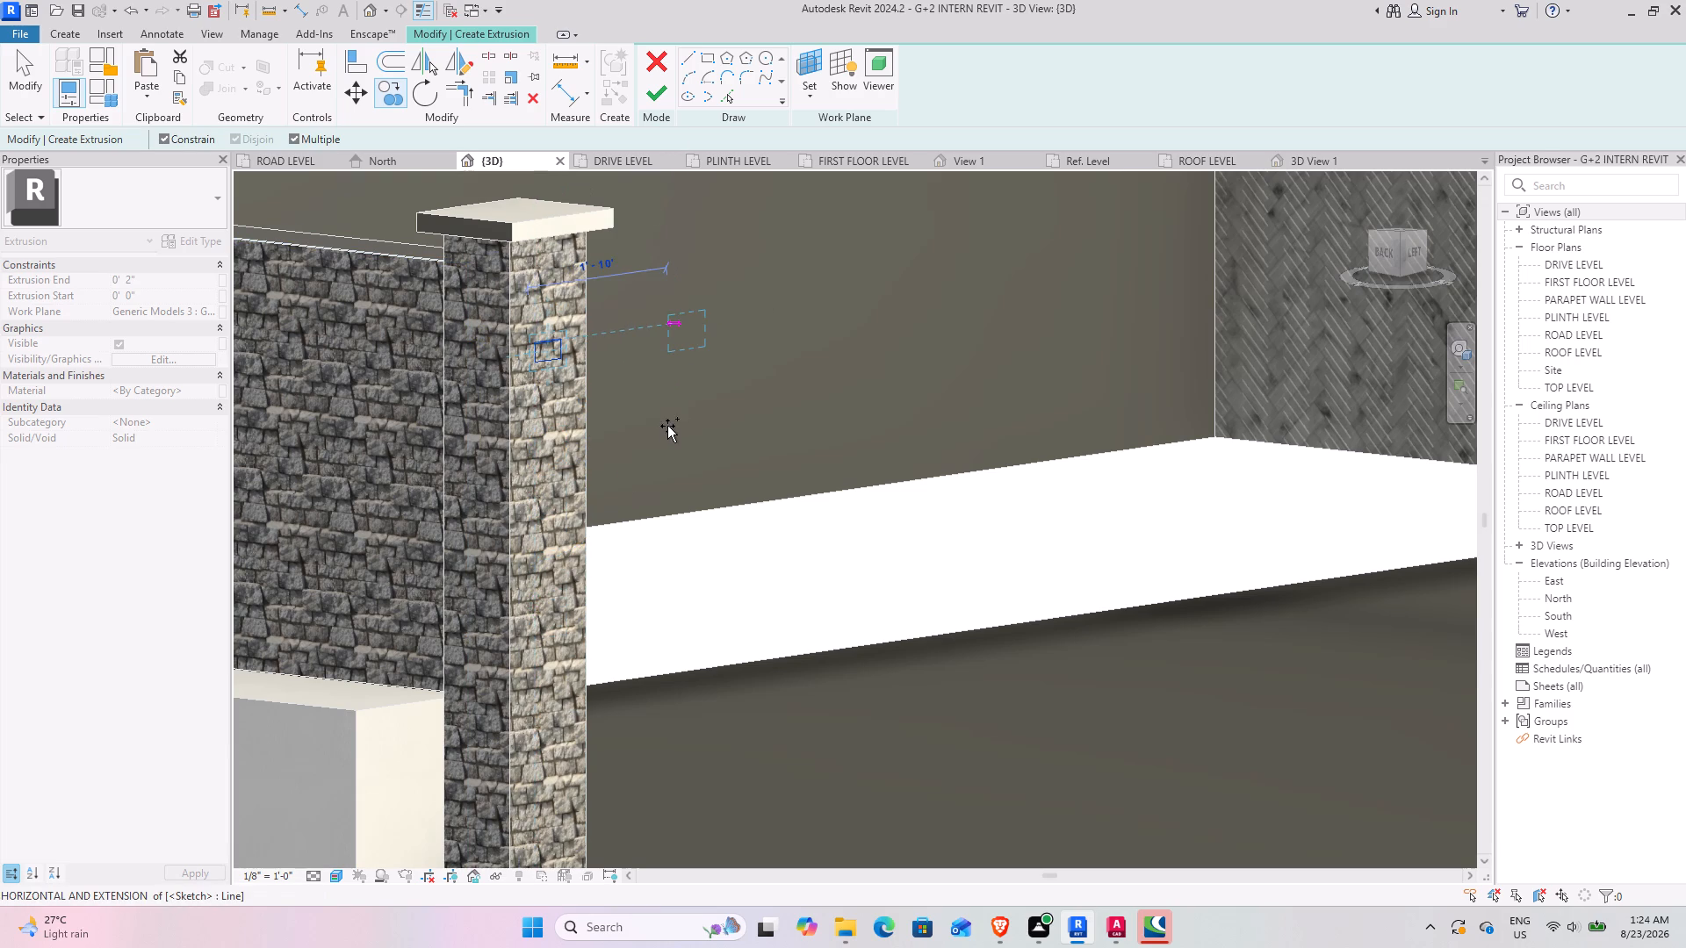
{"action": "key", "text": "Escape"}
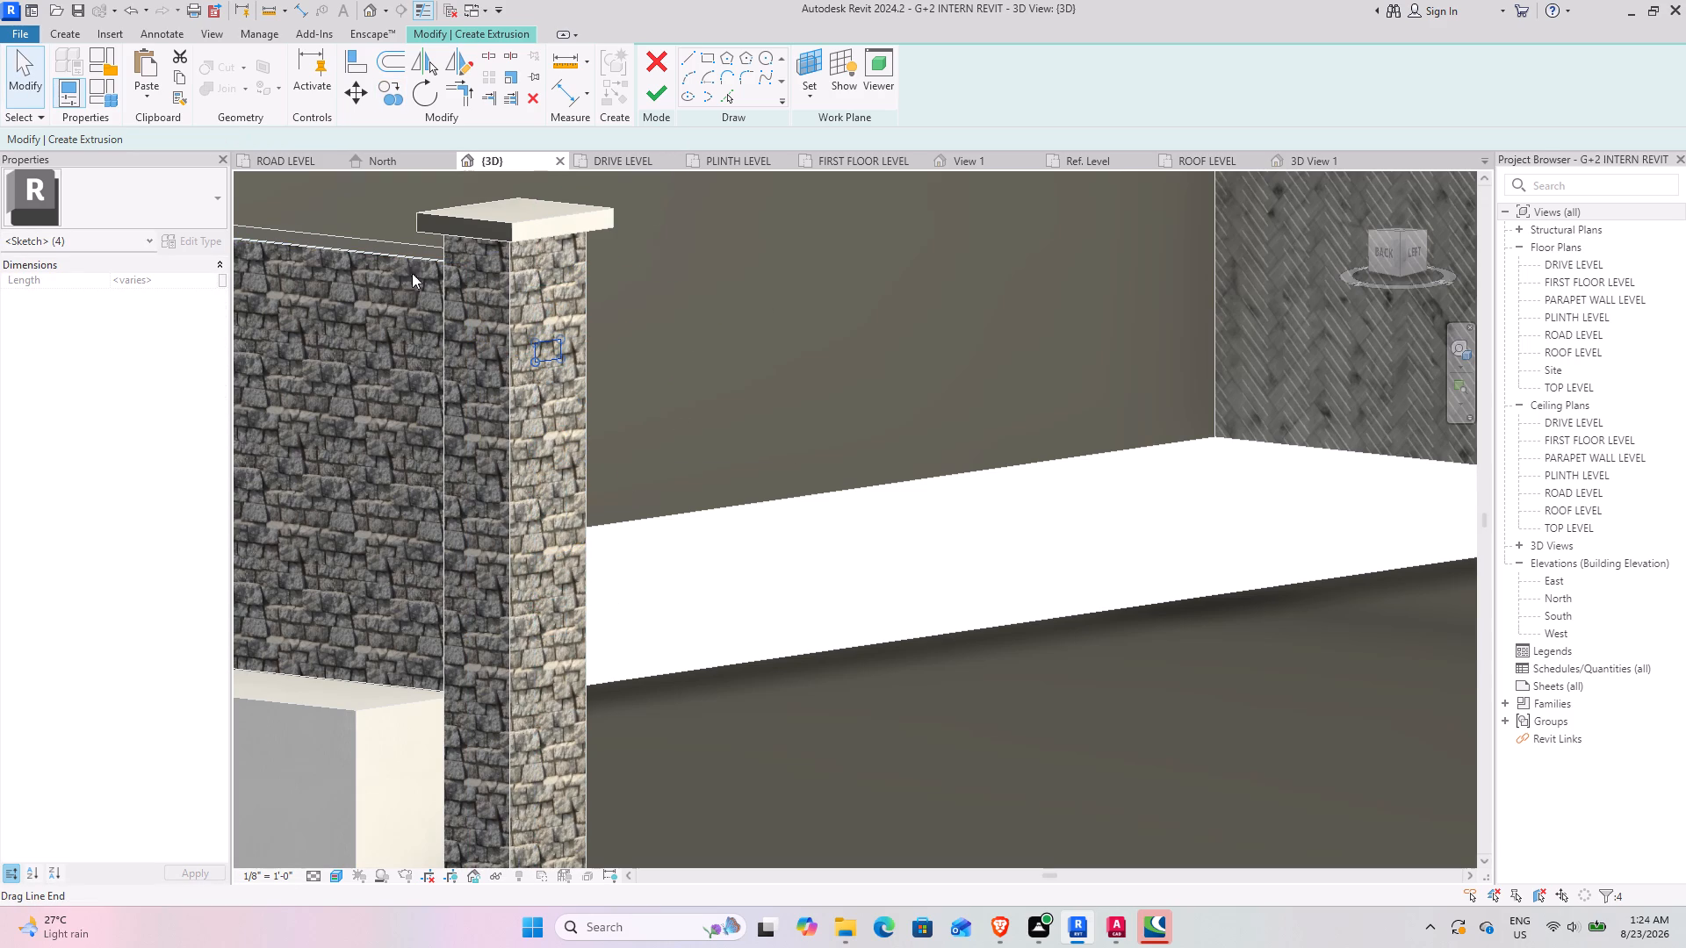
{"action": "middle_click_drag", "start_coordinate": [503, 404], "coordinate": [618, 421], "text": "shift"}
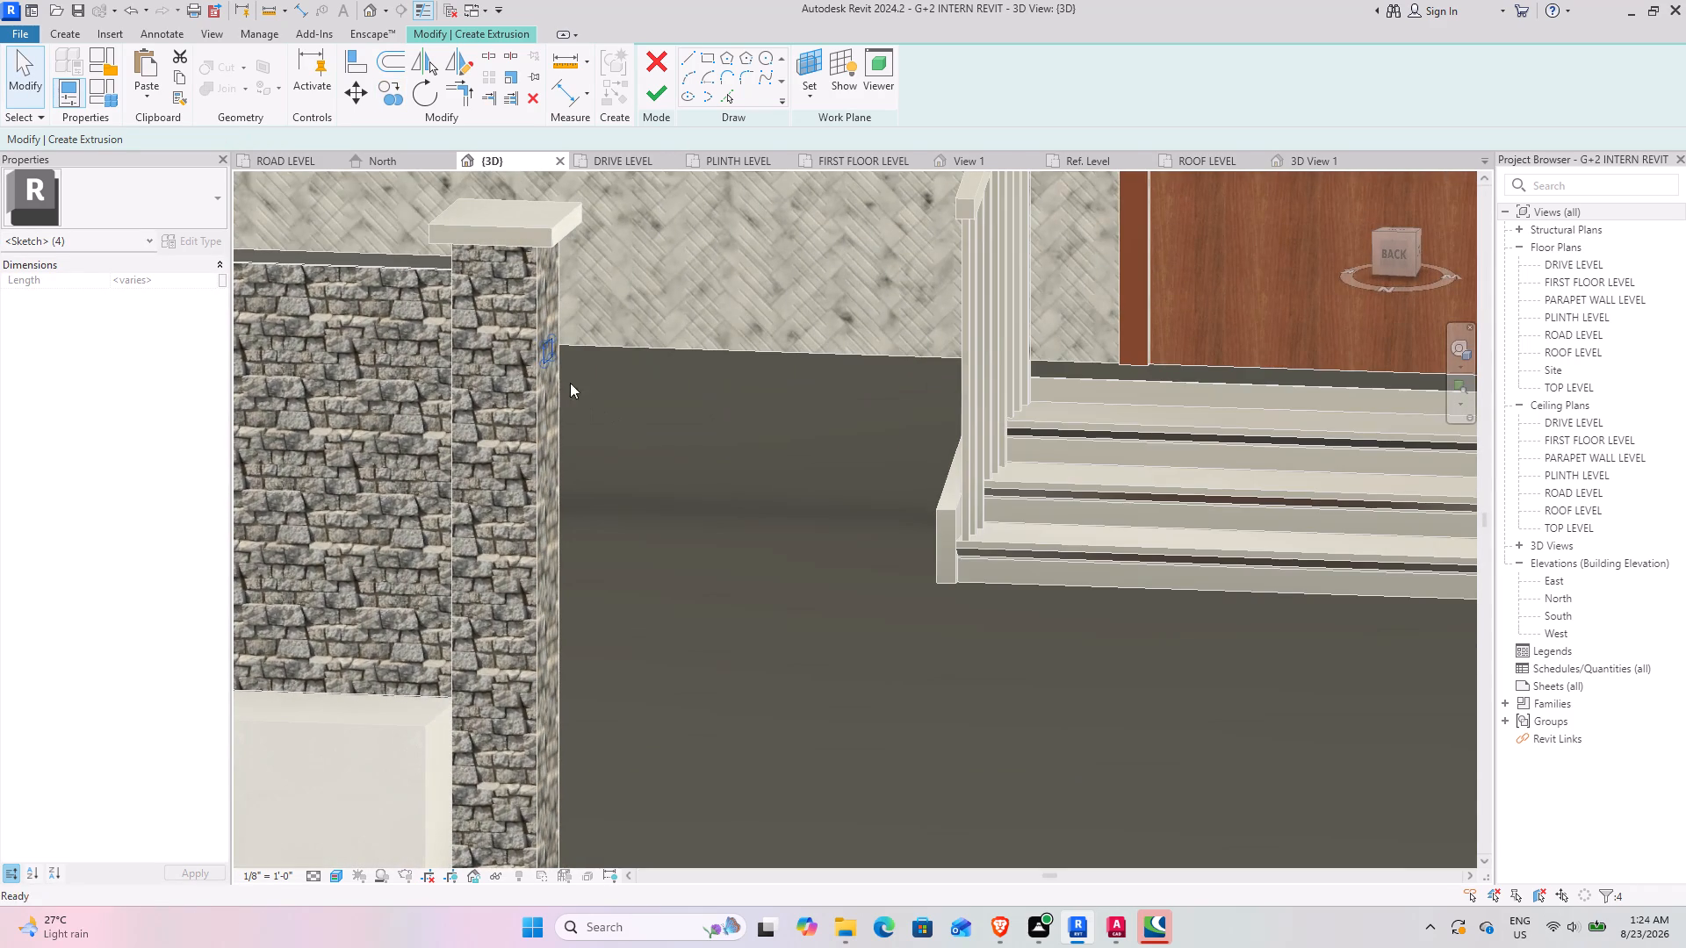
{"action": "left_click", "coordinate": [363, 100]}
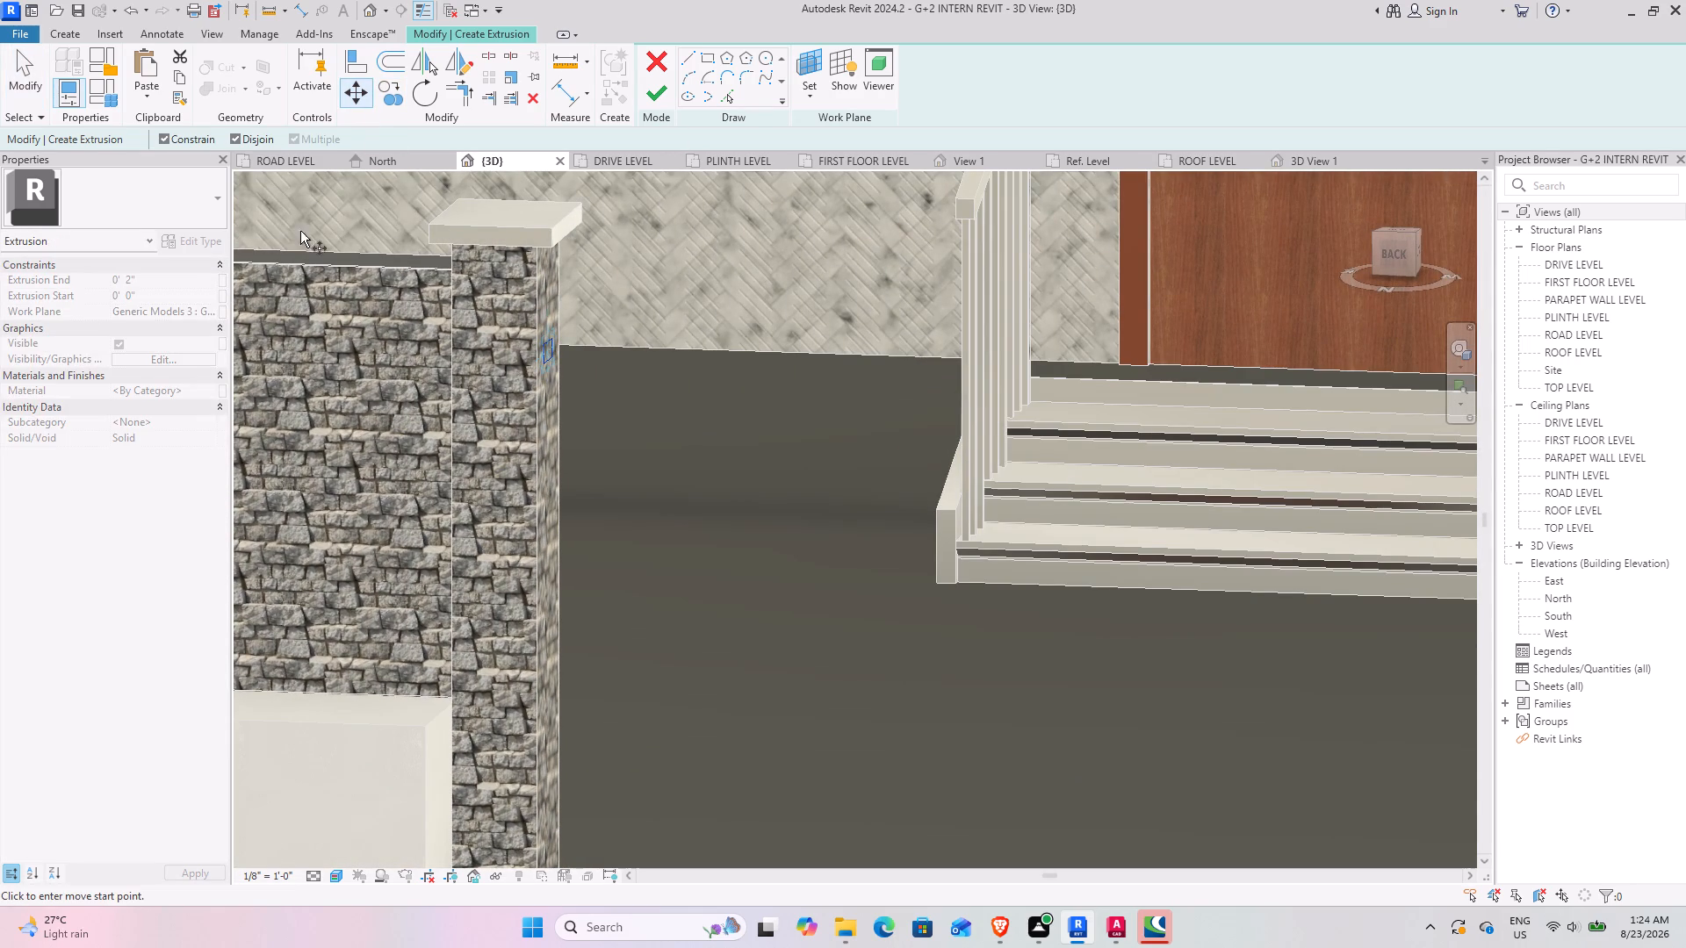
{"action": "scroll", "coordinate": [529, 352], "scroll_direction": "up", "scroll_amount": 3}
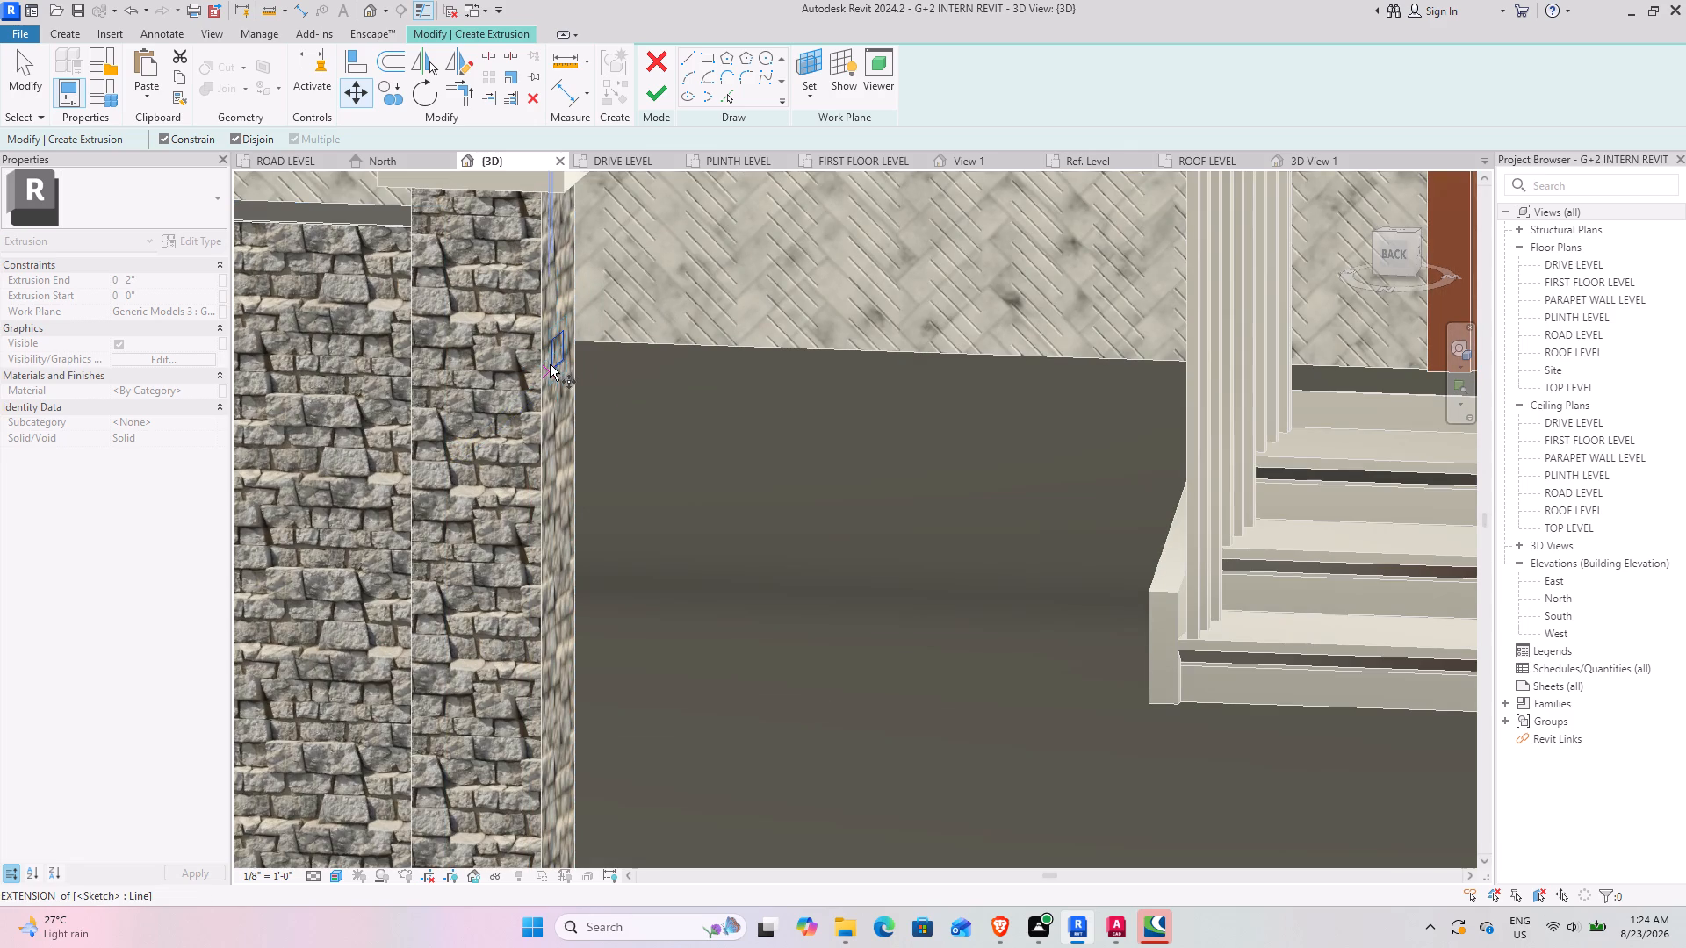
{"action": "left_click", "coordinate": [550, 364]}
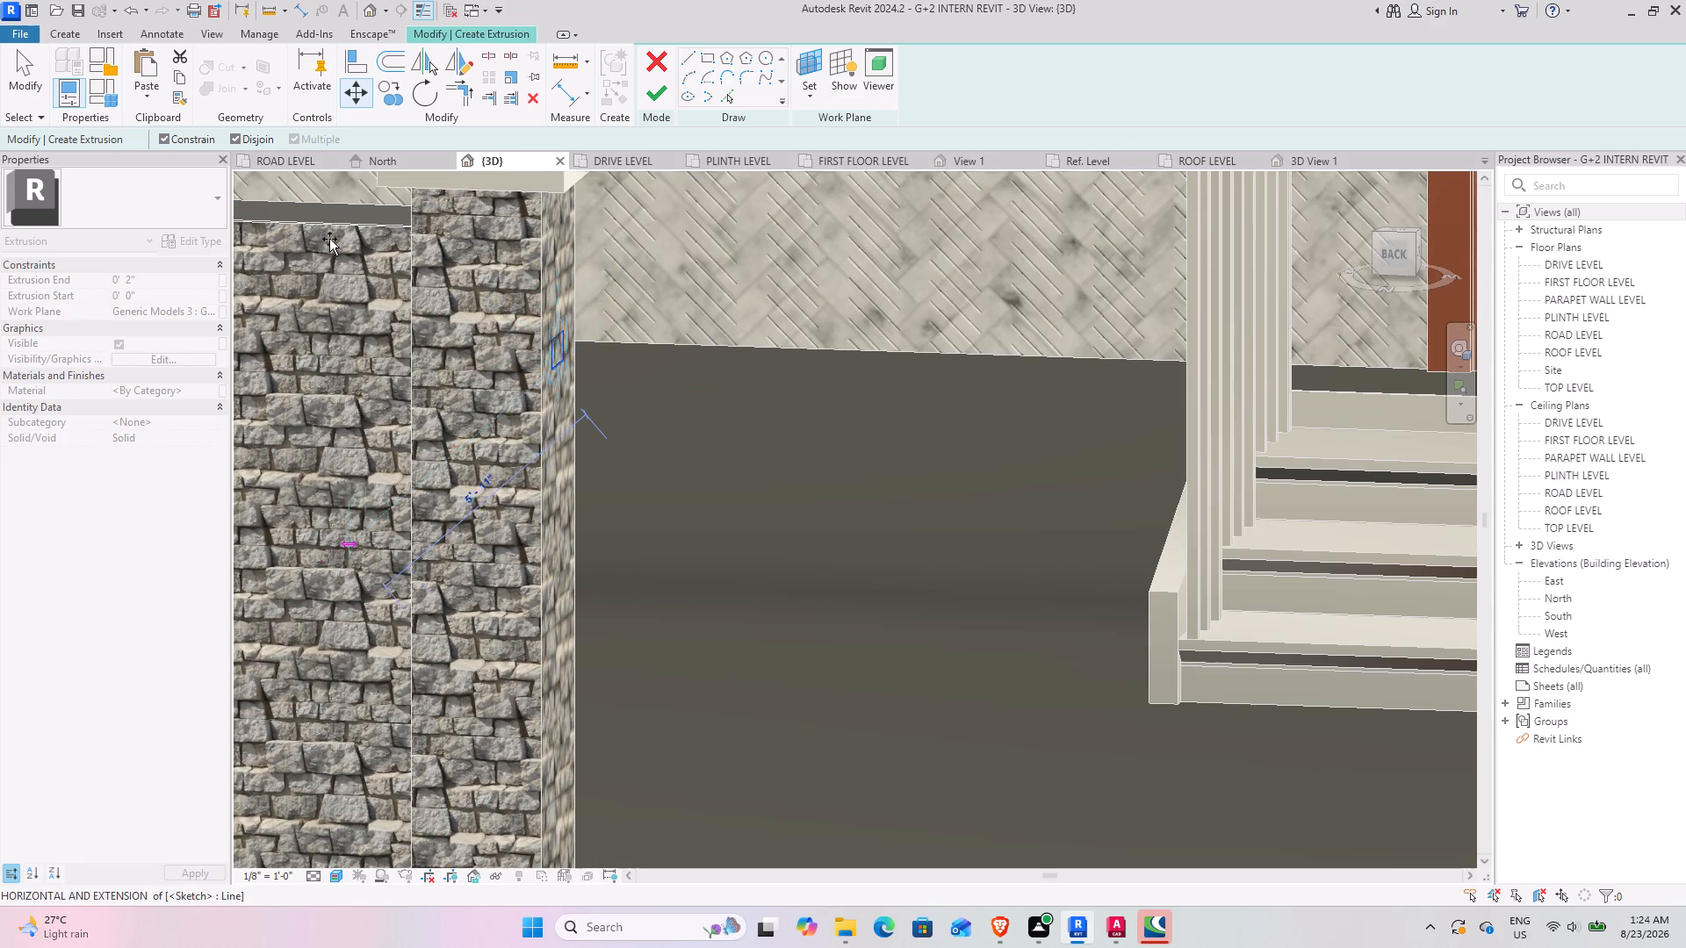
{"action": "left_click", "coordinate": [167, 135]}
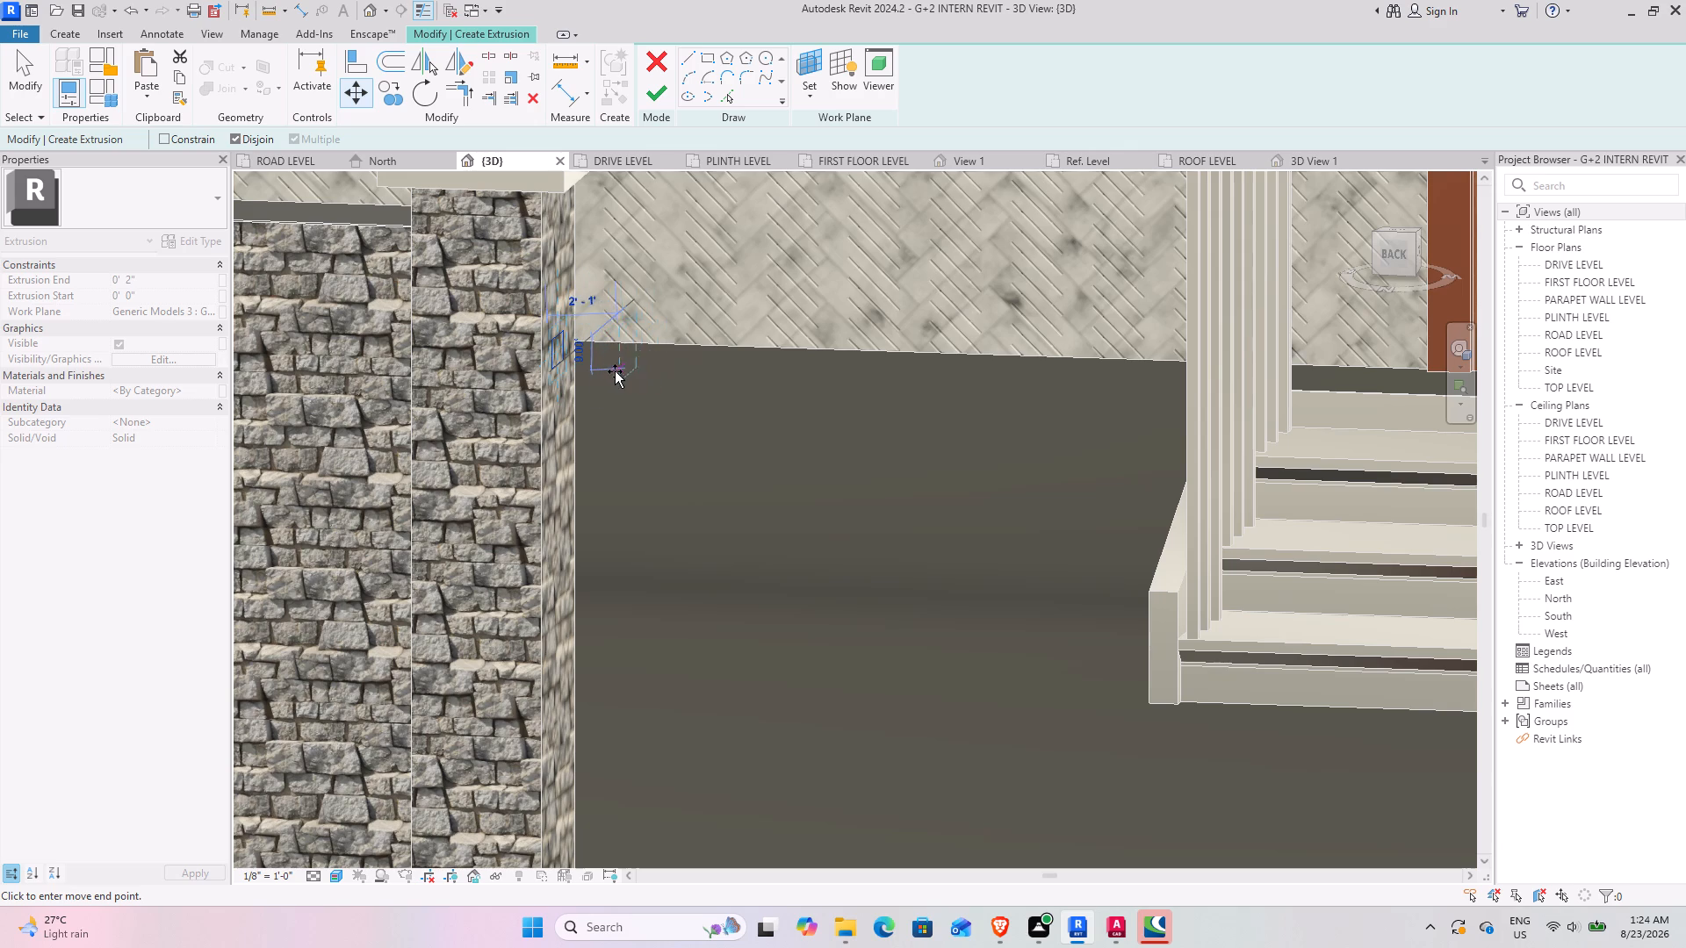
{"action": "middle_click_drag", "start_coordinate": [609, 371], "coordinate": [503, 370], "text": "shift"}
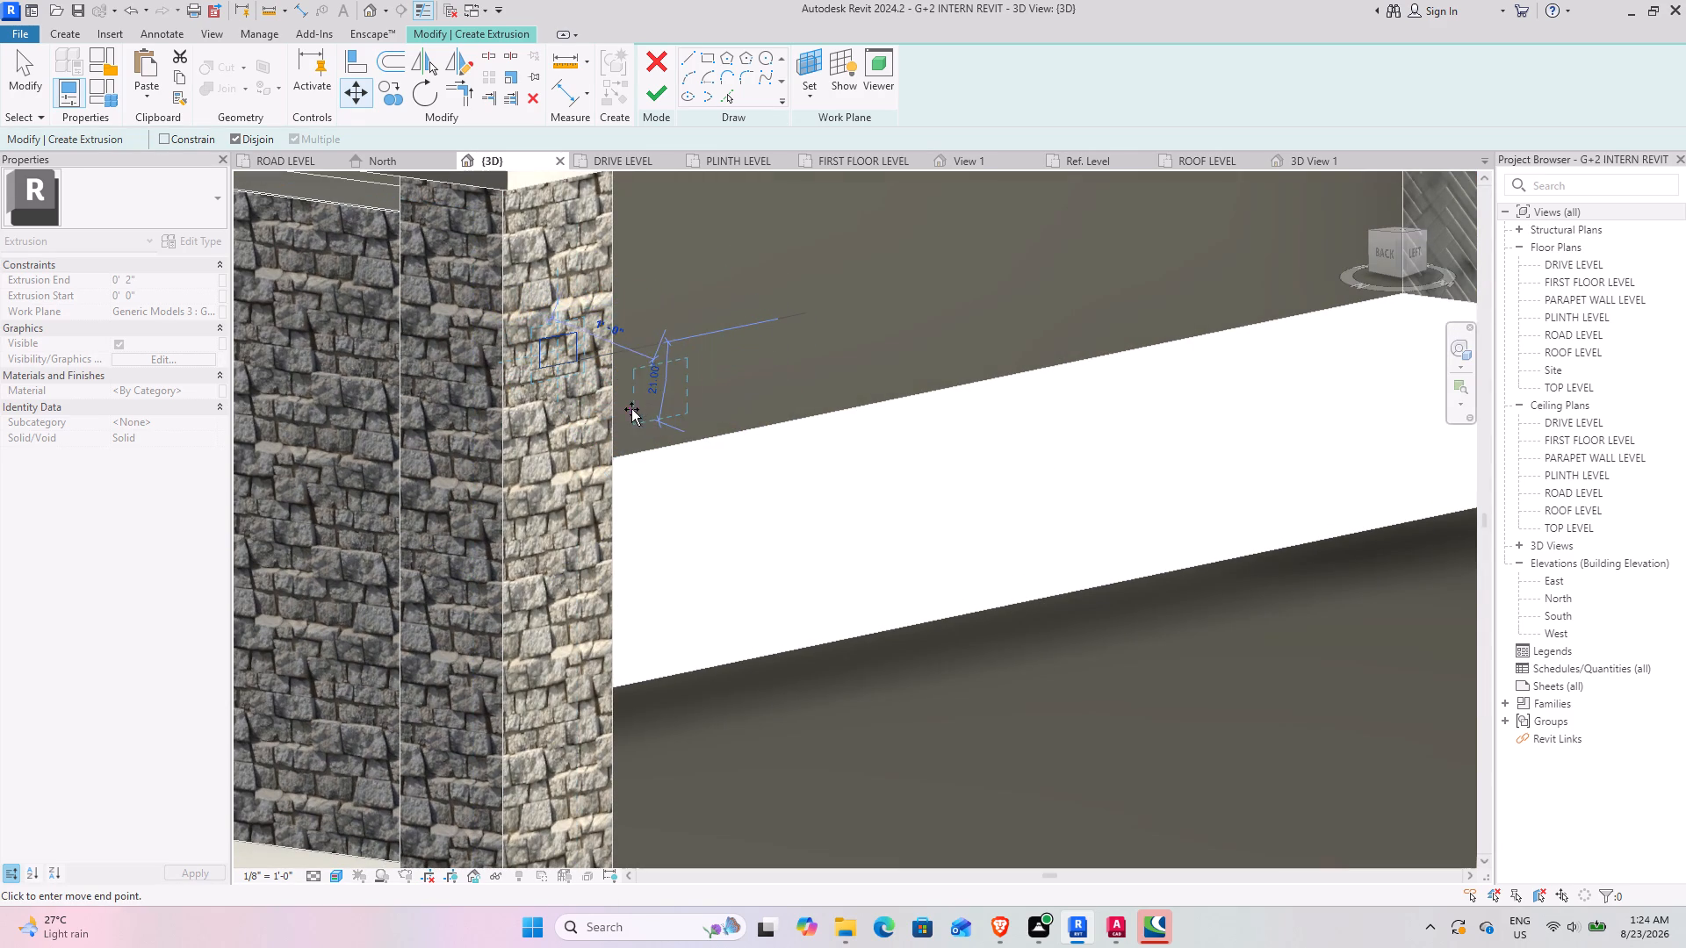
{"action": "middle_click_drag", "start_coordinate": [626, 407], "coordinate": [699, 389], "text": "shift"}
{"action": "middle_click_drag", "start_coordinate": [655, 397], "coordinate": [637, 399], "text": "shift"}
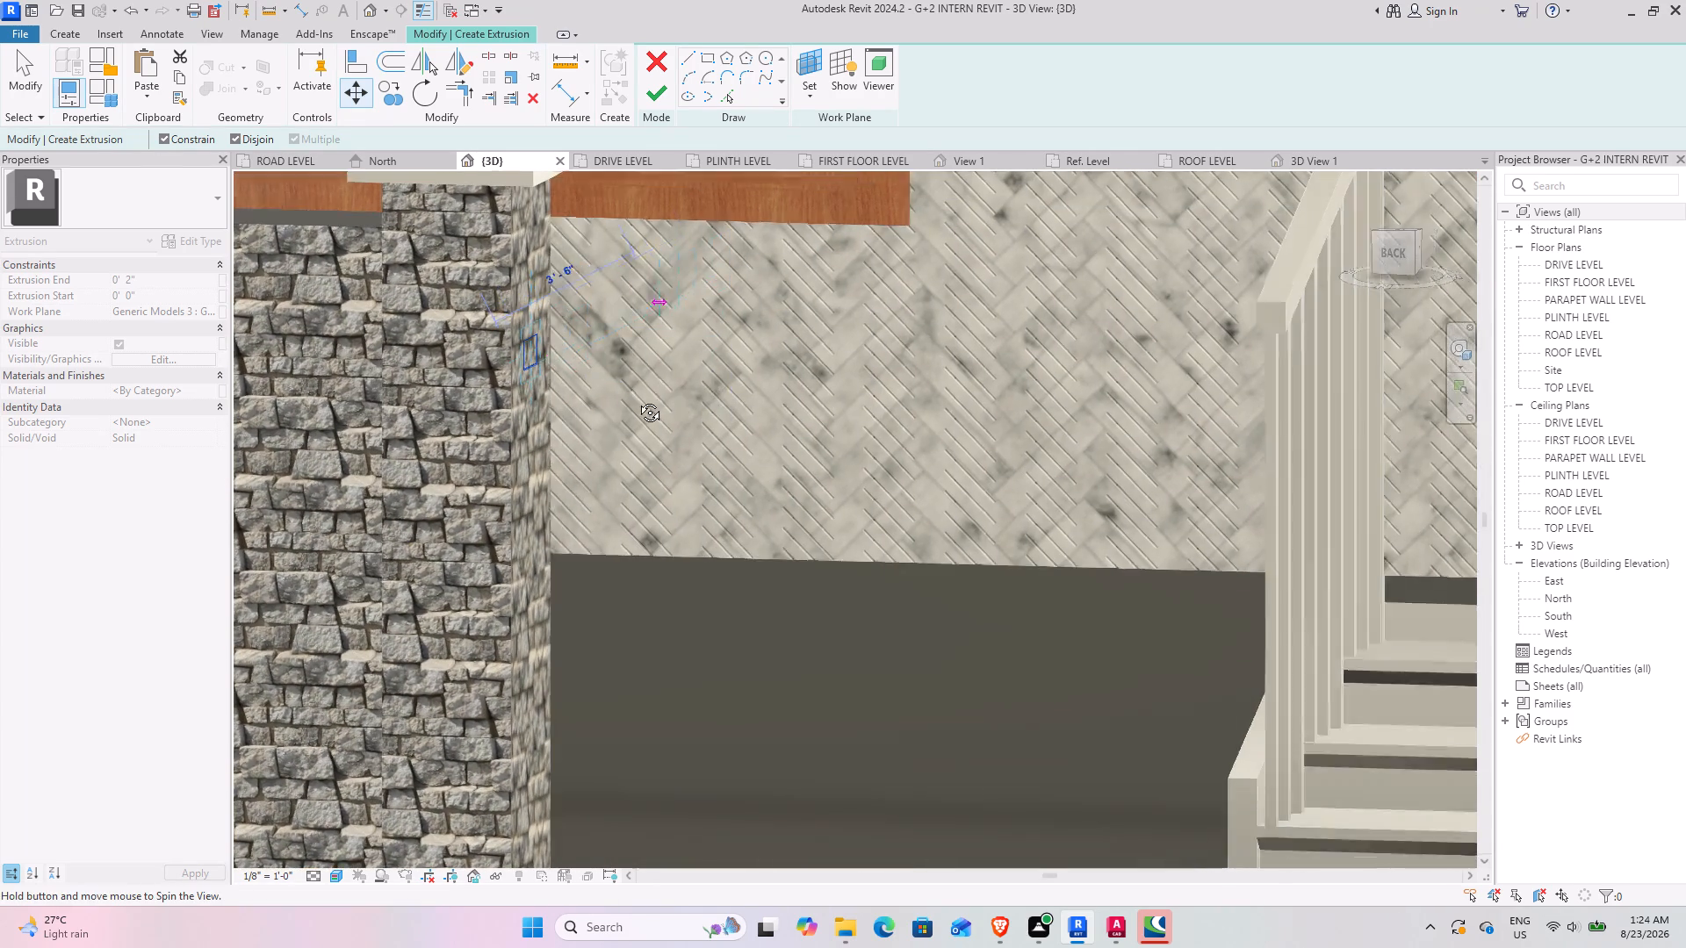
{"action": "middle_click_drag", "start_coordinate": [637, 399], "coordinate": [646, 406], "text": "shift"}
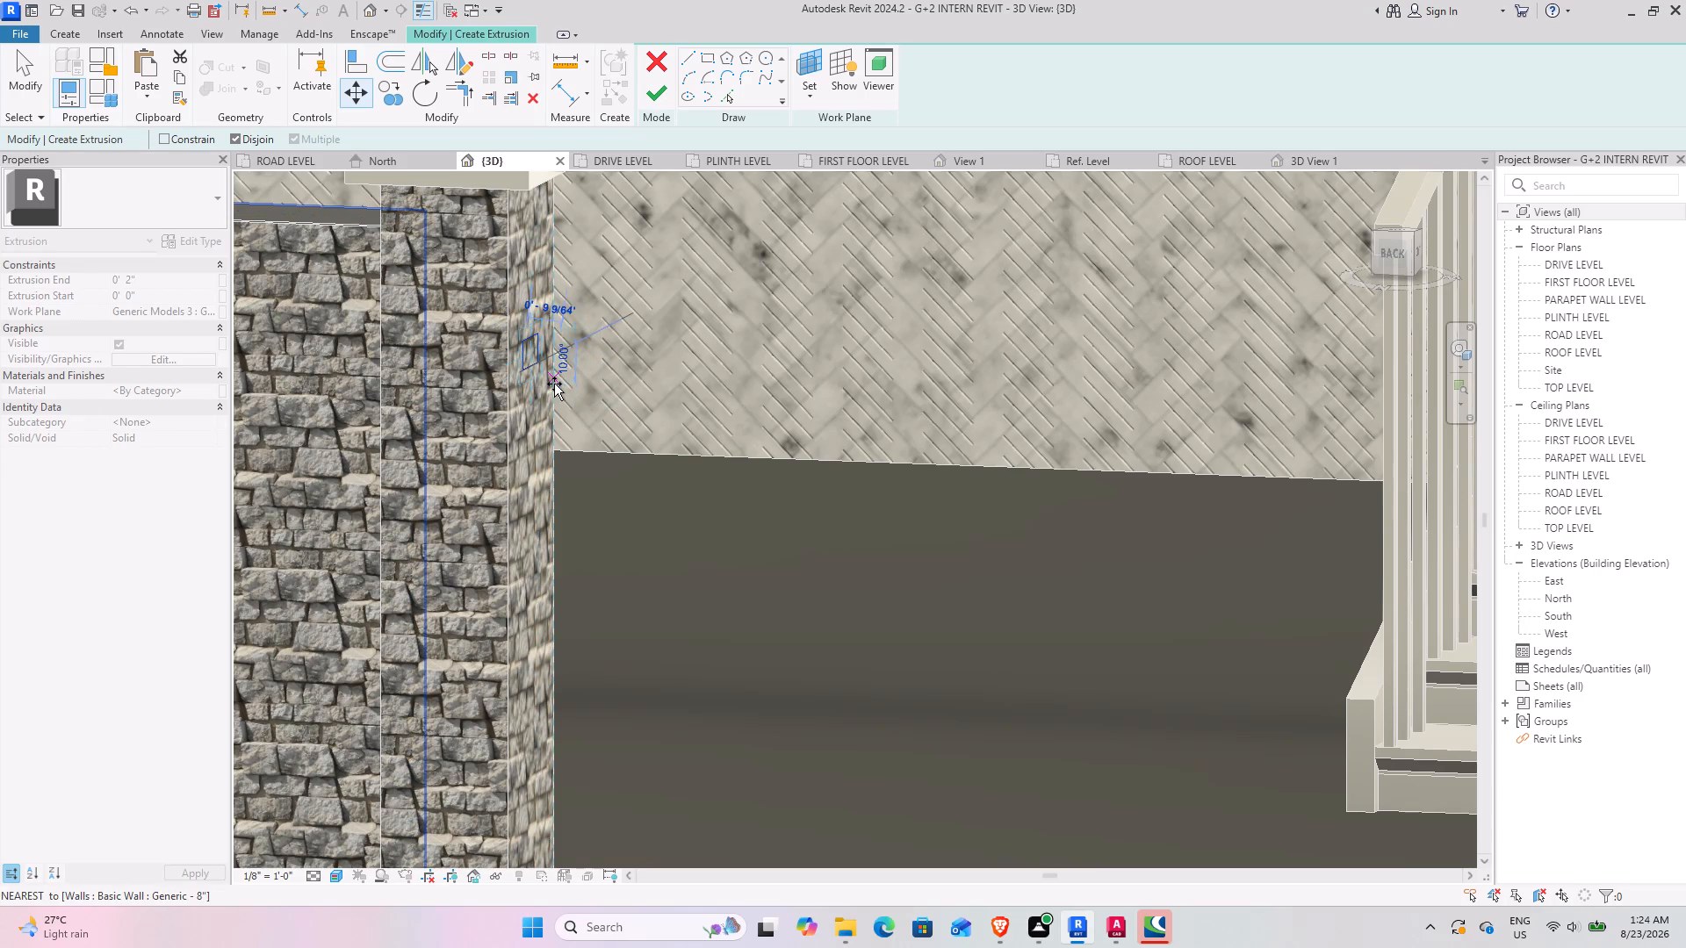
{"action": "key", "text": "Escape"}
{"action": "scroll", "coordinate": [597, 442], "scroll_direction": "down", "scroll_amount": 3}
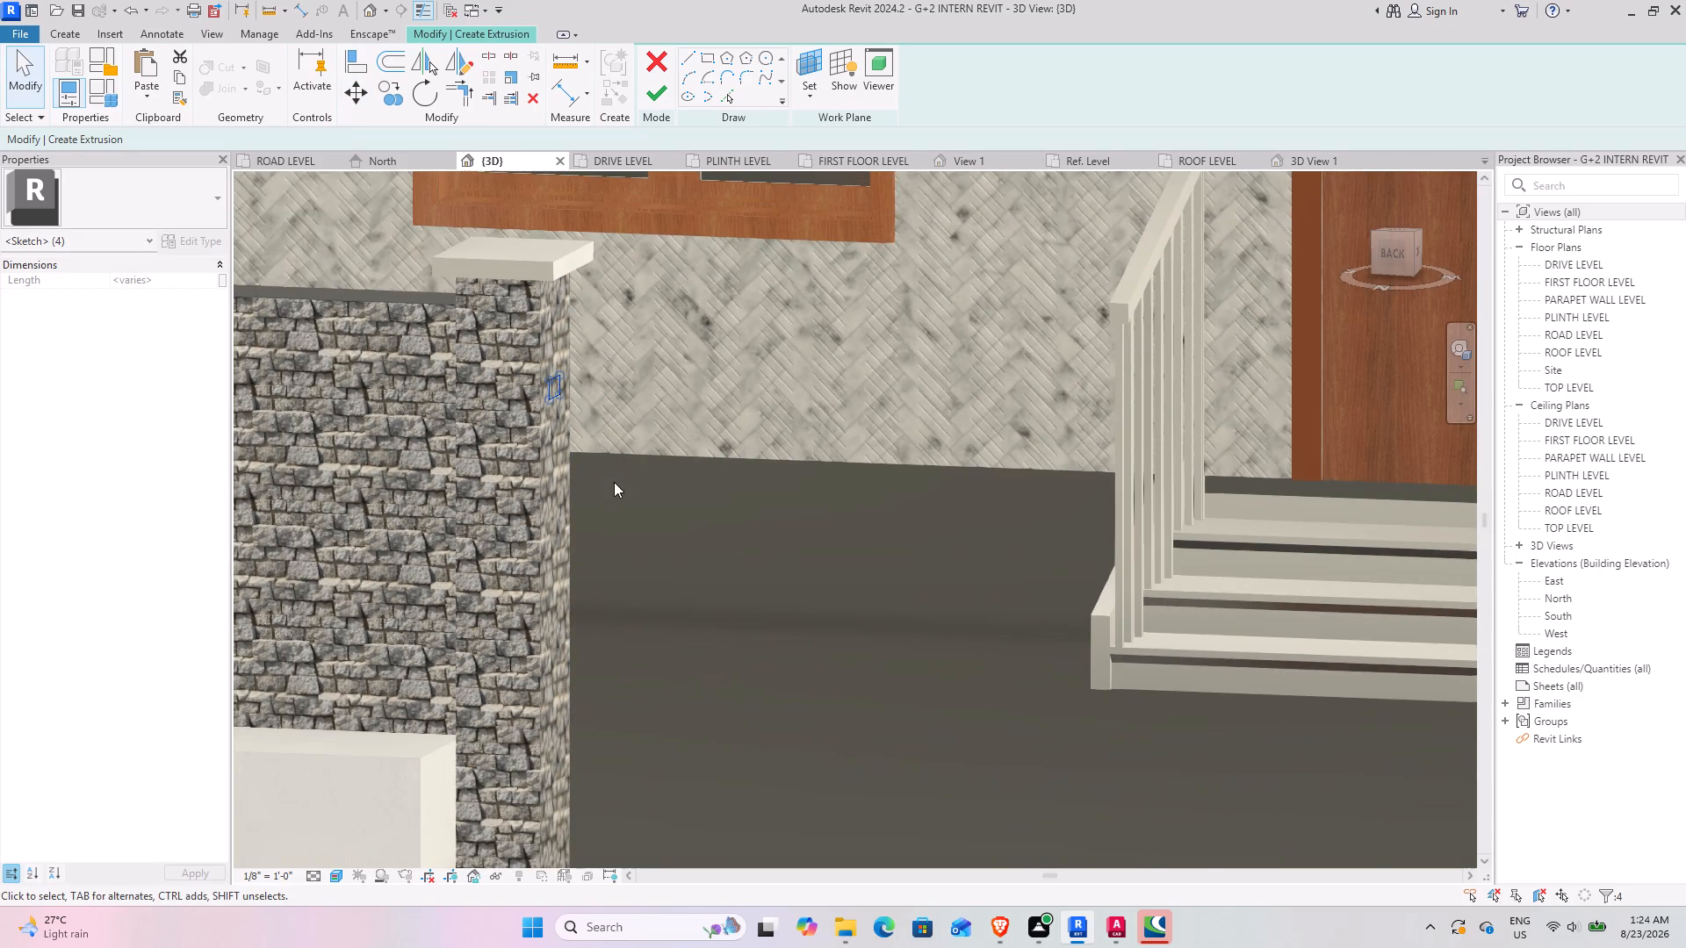
Set the extrusion end to 1' and finish the two-rectangle sketch on the gate pillar face.
{"action": "middle_click_drag", "start_coordinate": [608, 481], "coordinate": [606, 265]}
{"action": "middle_click_drag", "start_coordinate": [613, 501], "coordinate": [587, 450]}
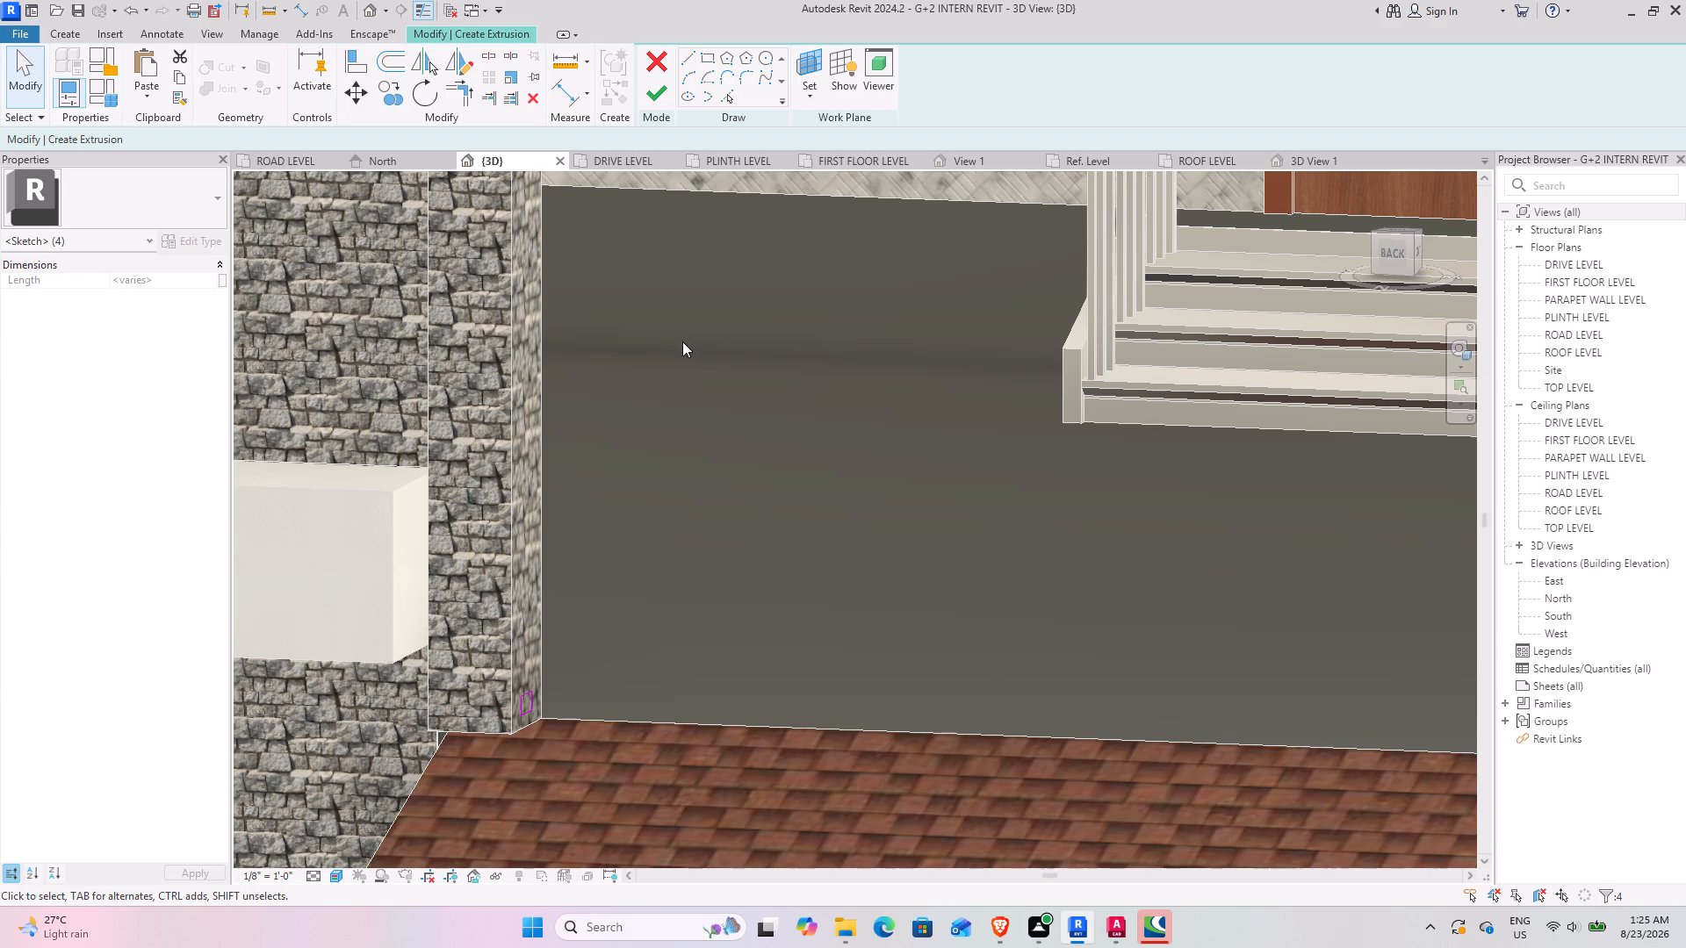
{"action": "key", "text": "Escape"}
{"action": "left_click", "coordinate": [160, 281]}
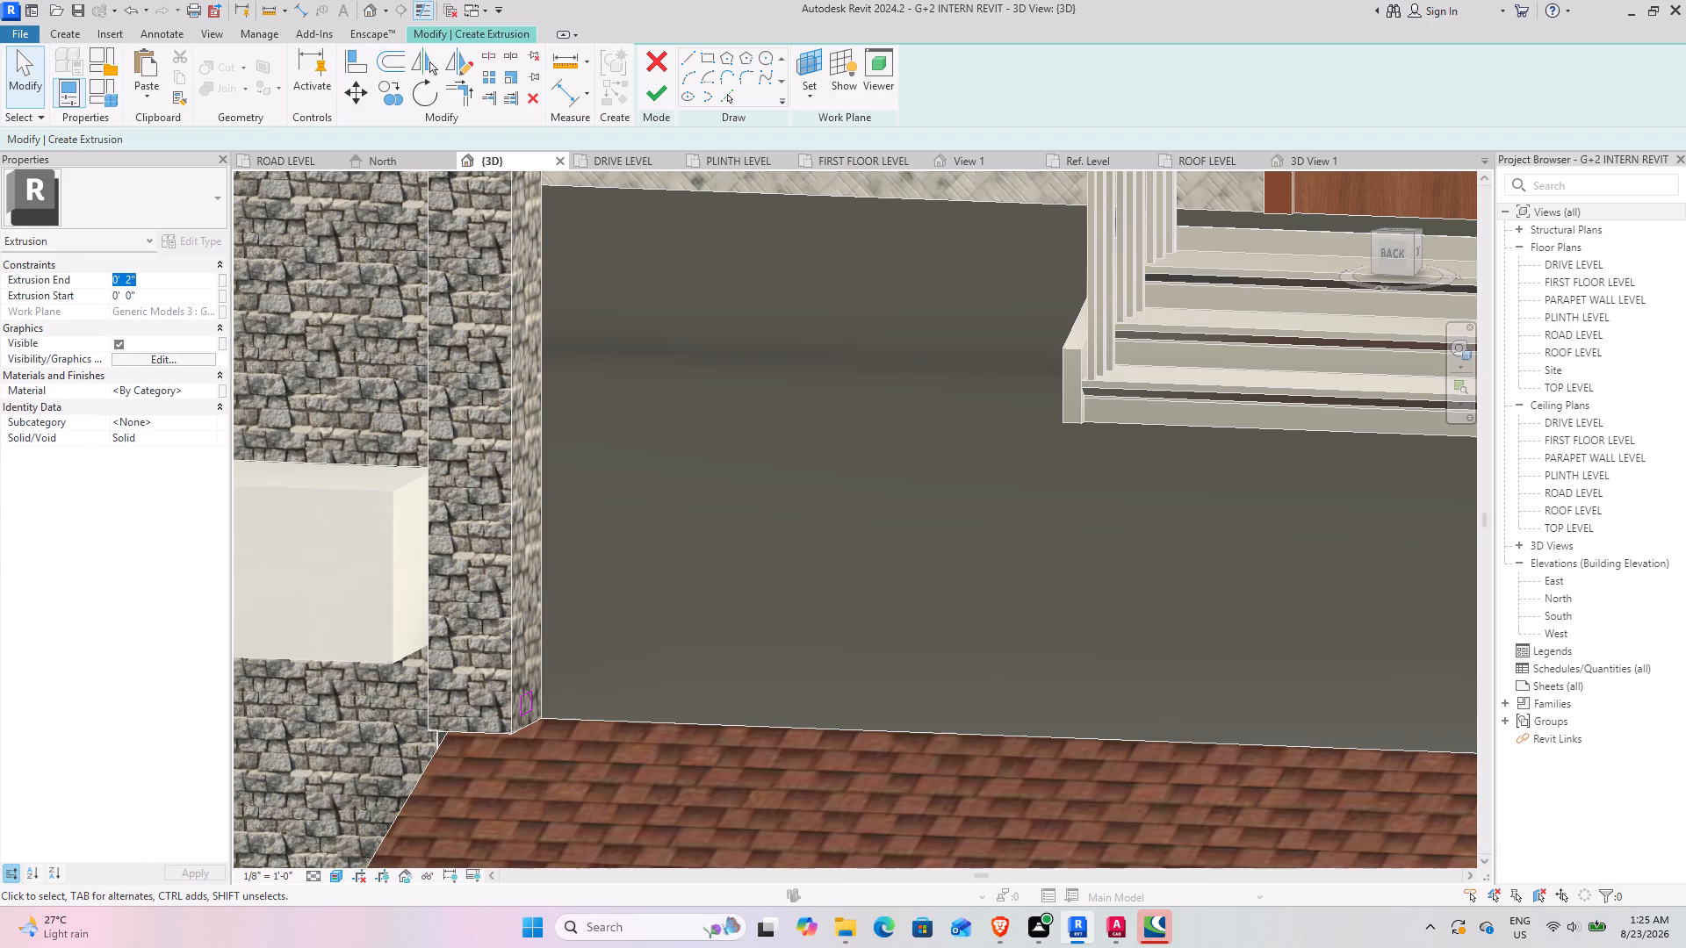
{"action": "key", "text": "1"}
{"action": "key", "text": "Return"}
{"action": "left_click", "coordinate": [655, 101]}
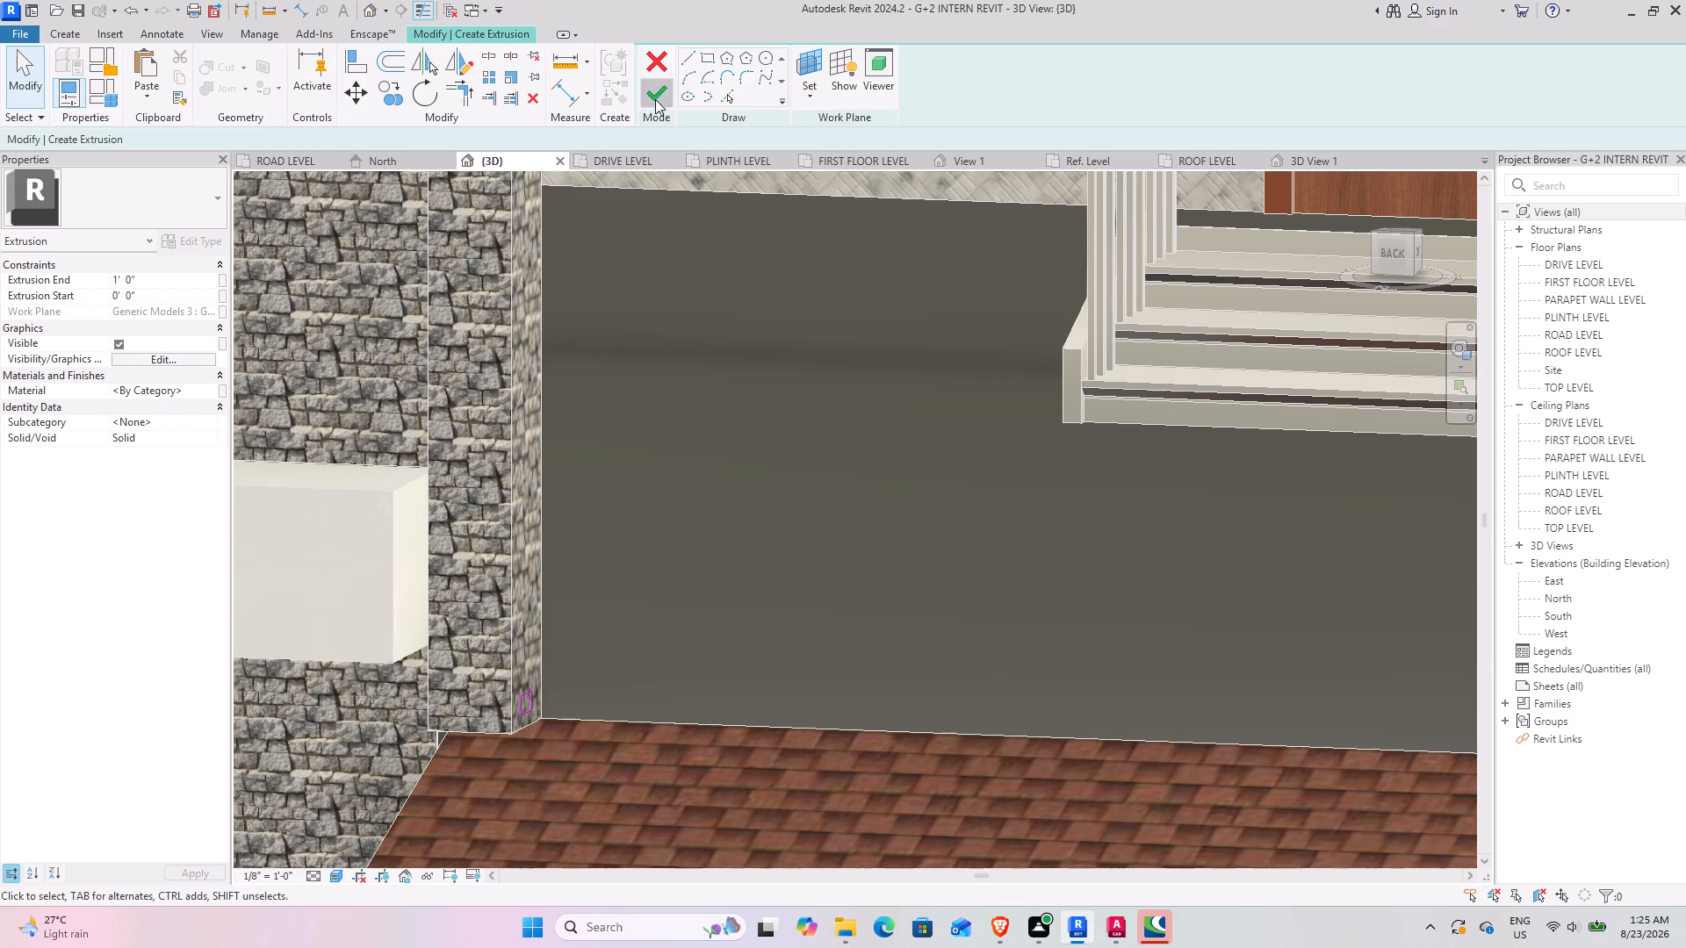
Set the extrusion start of the two gate rail stubs to 1" off the pillar face.
{"action": "scroll", "coordinate": [685, 516], "scroll_direction": "down", "scroll_amount": 3}
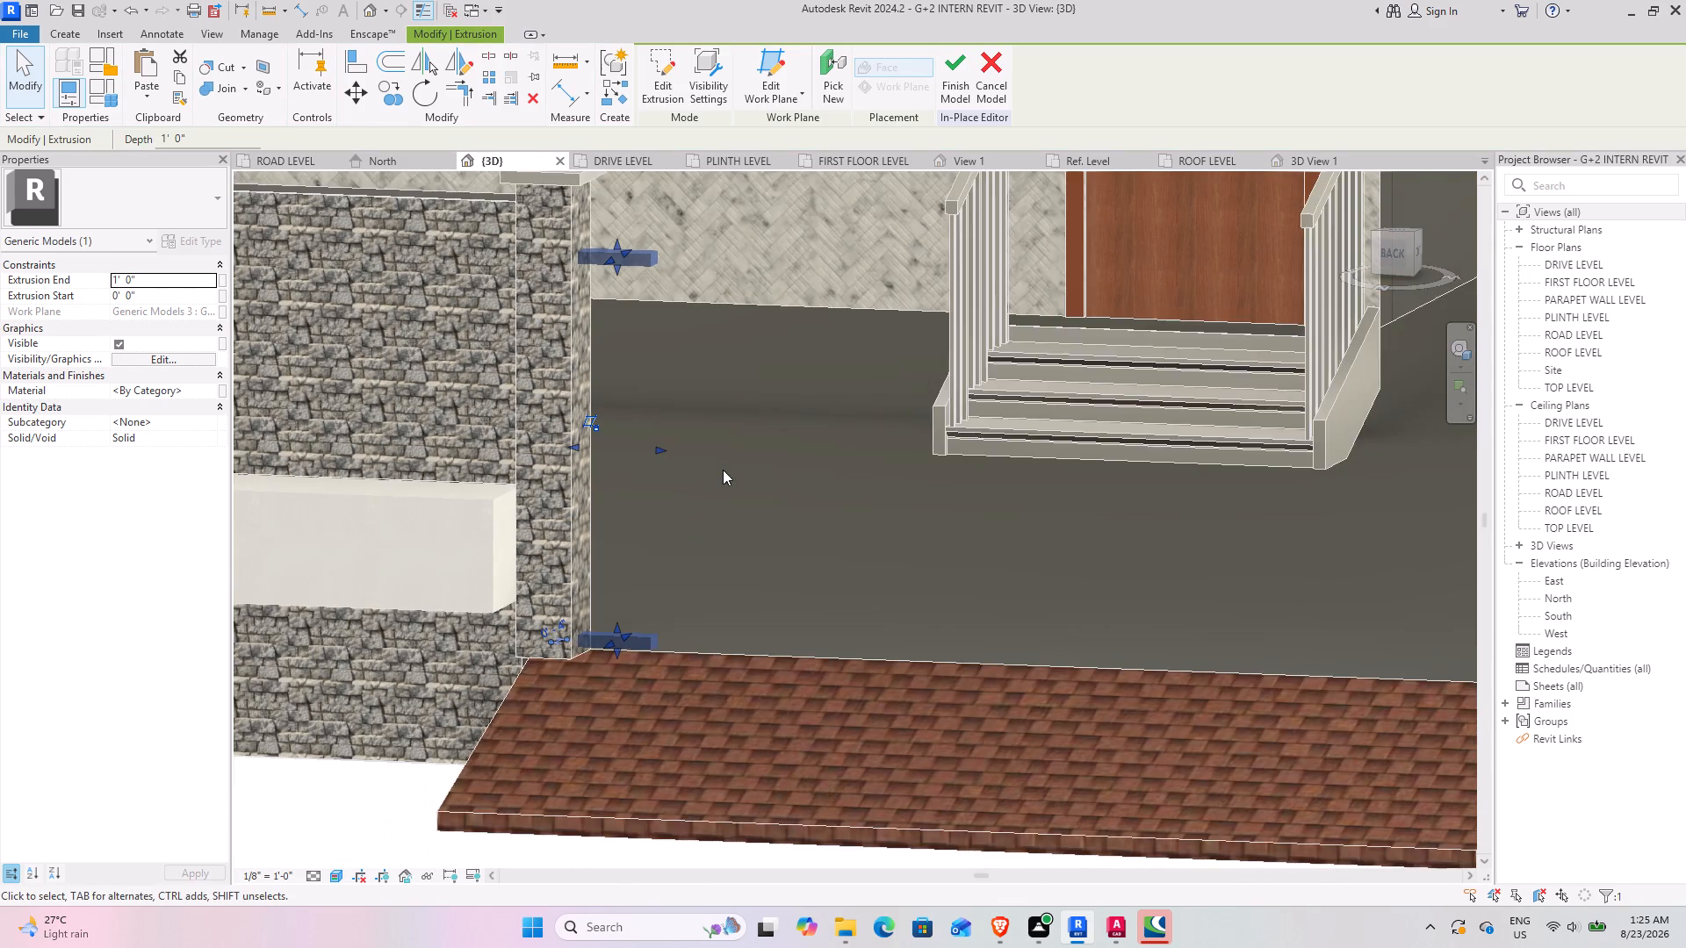
{"action": "middle_click_drag", "start_coordinate": [721, 470], "coordinate": [751, 494]}
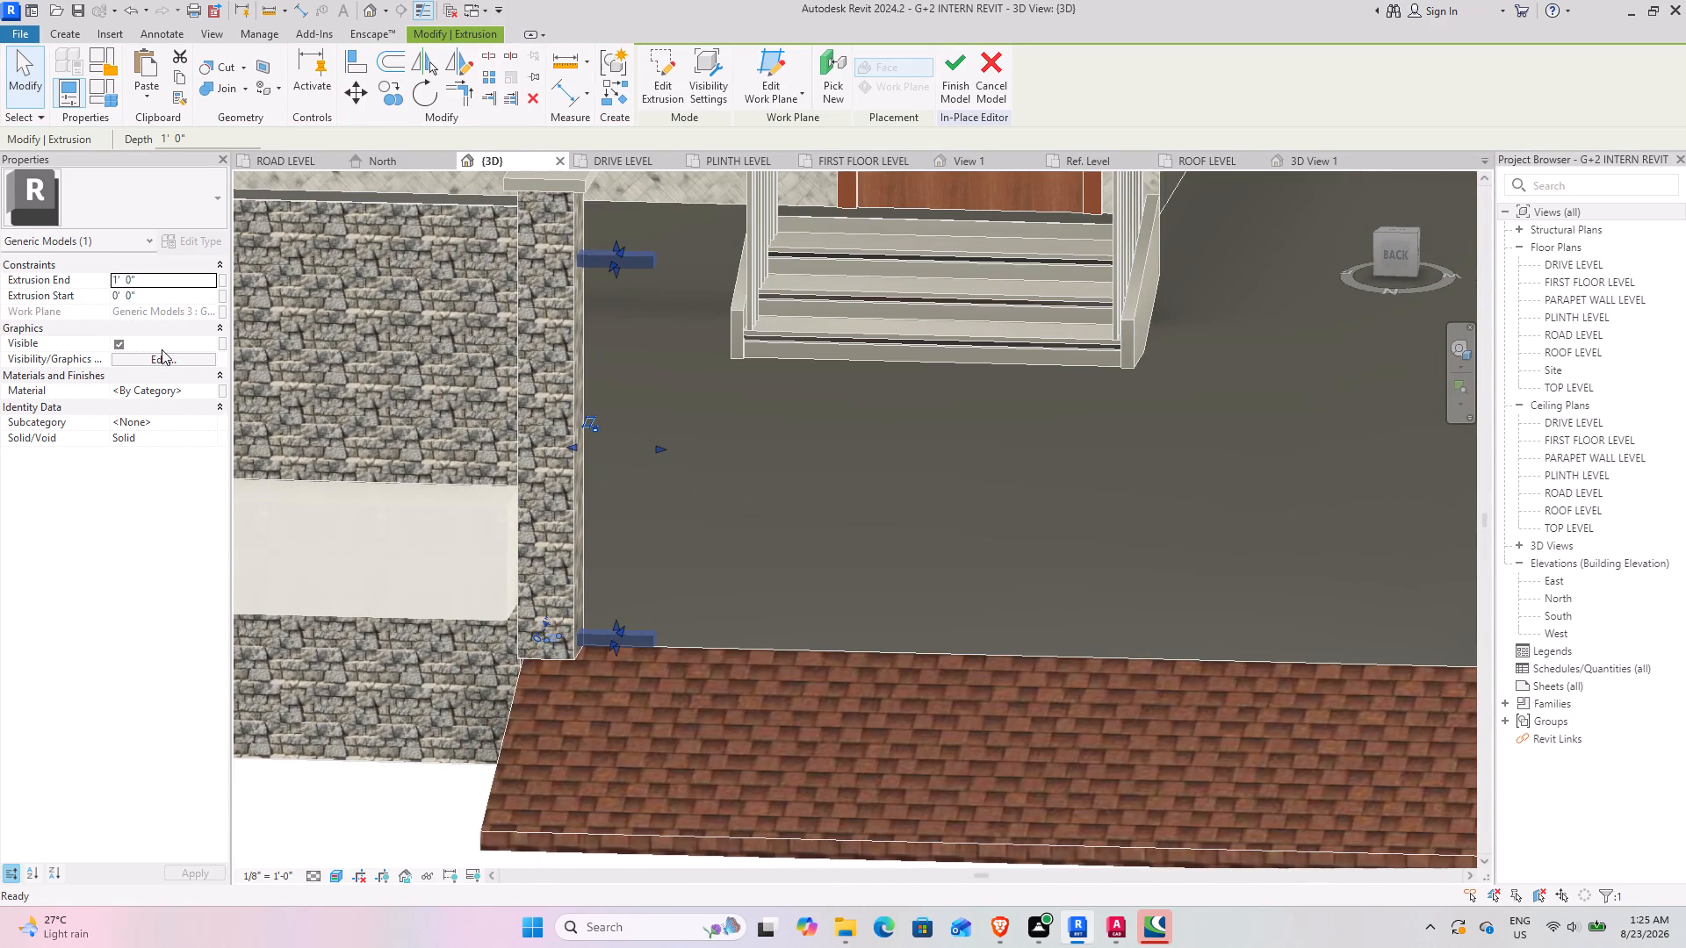
{"action": "left_click", "coordinate": [153, 291]}
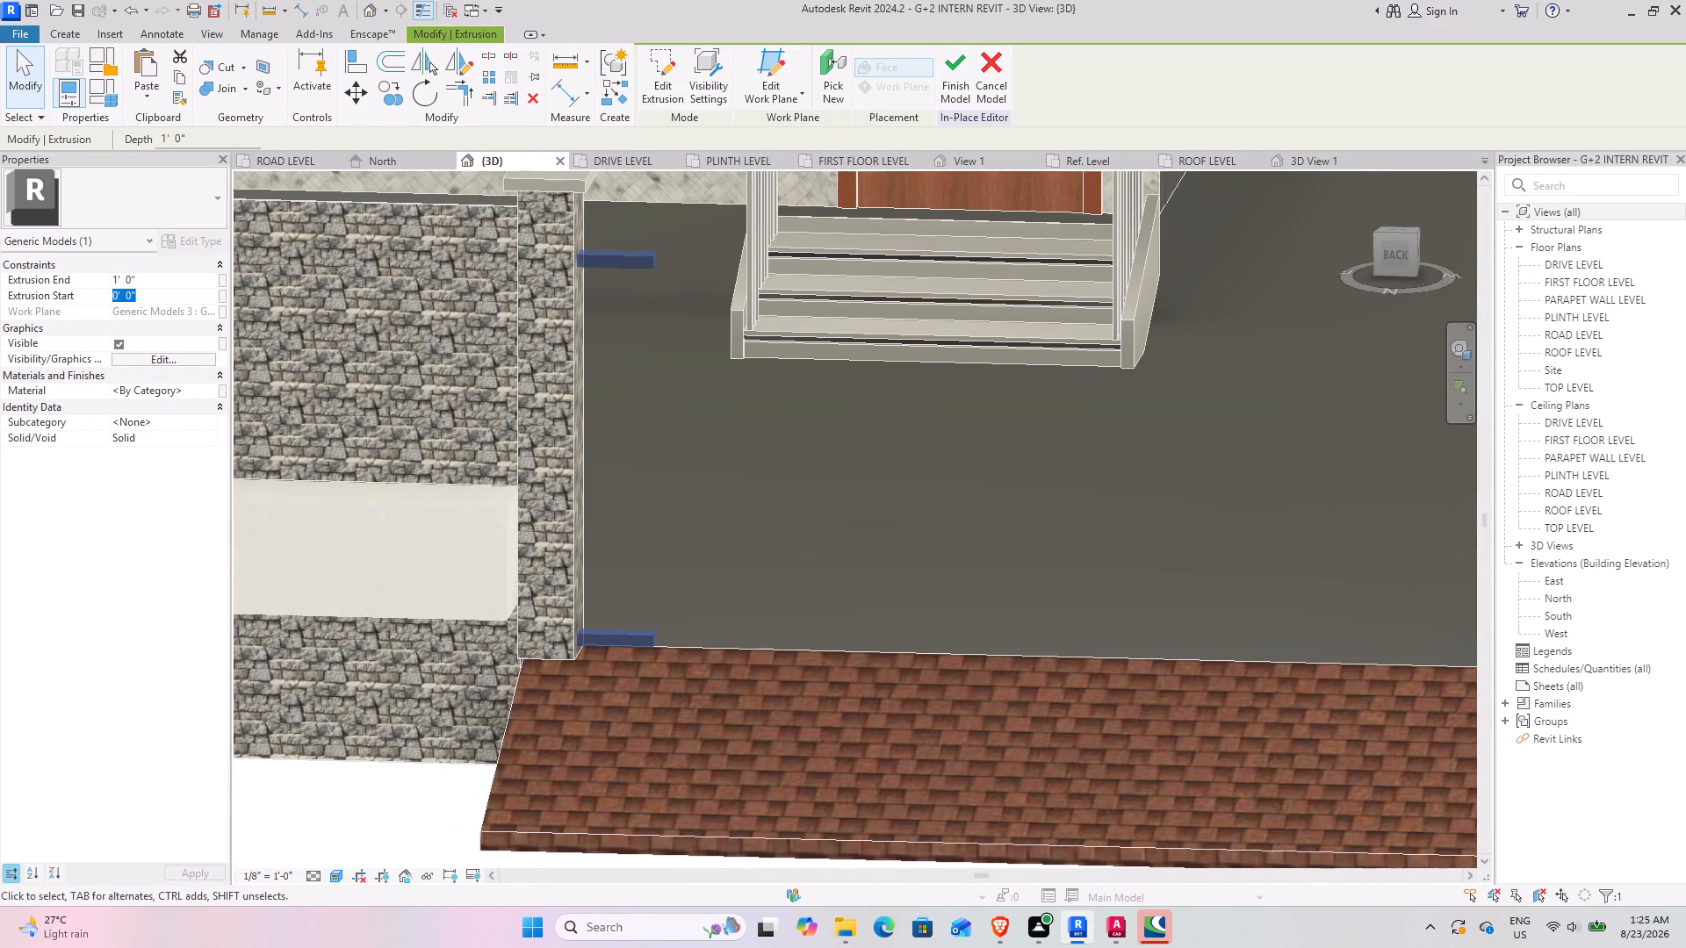
{"action": "type", "text": "1\""}
{"action": "key", "text": "Return"}
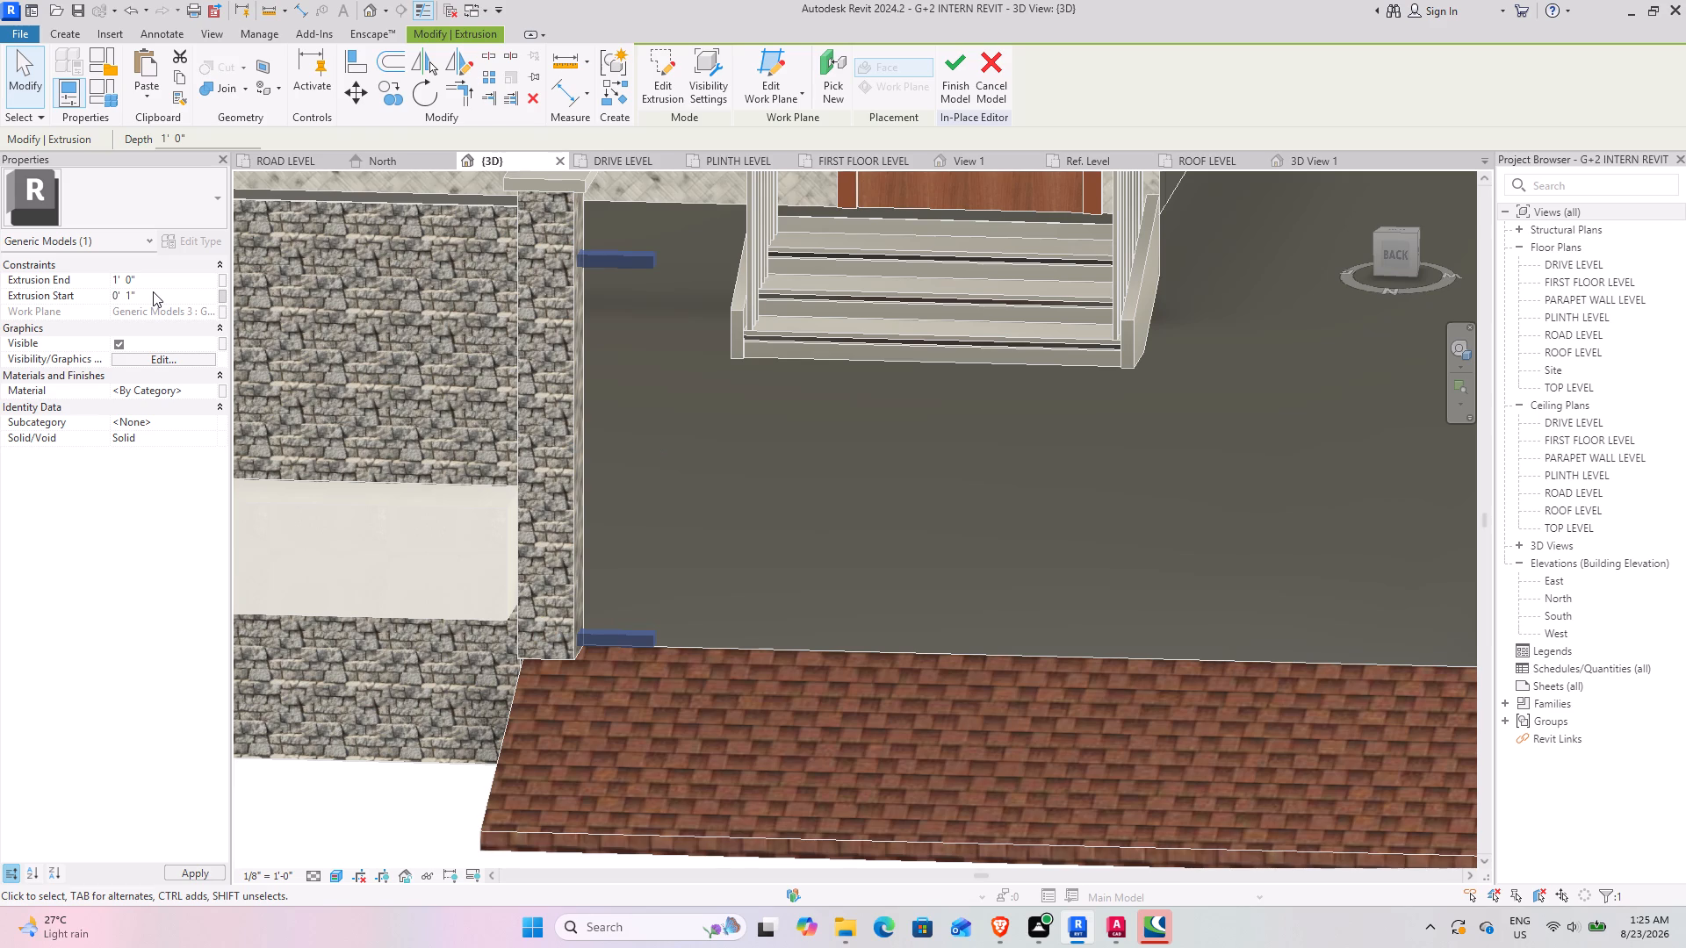
{"action": "left_click", "coordinate": [738, 549]}
Examine the two rail stubs at the pillar and the driveway opening between both gate pillars.
{"action": "scroll", "coordinate": [620, 636], "scroll_direction": "up", "scroll_amount": 2}
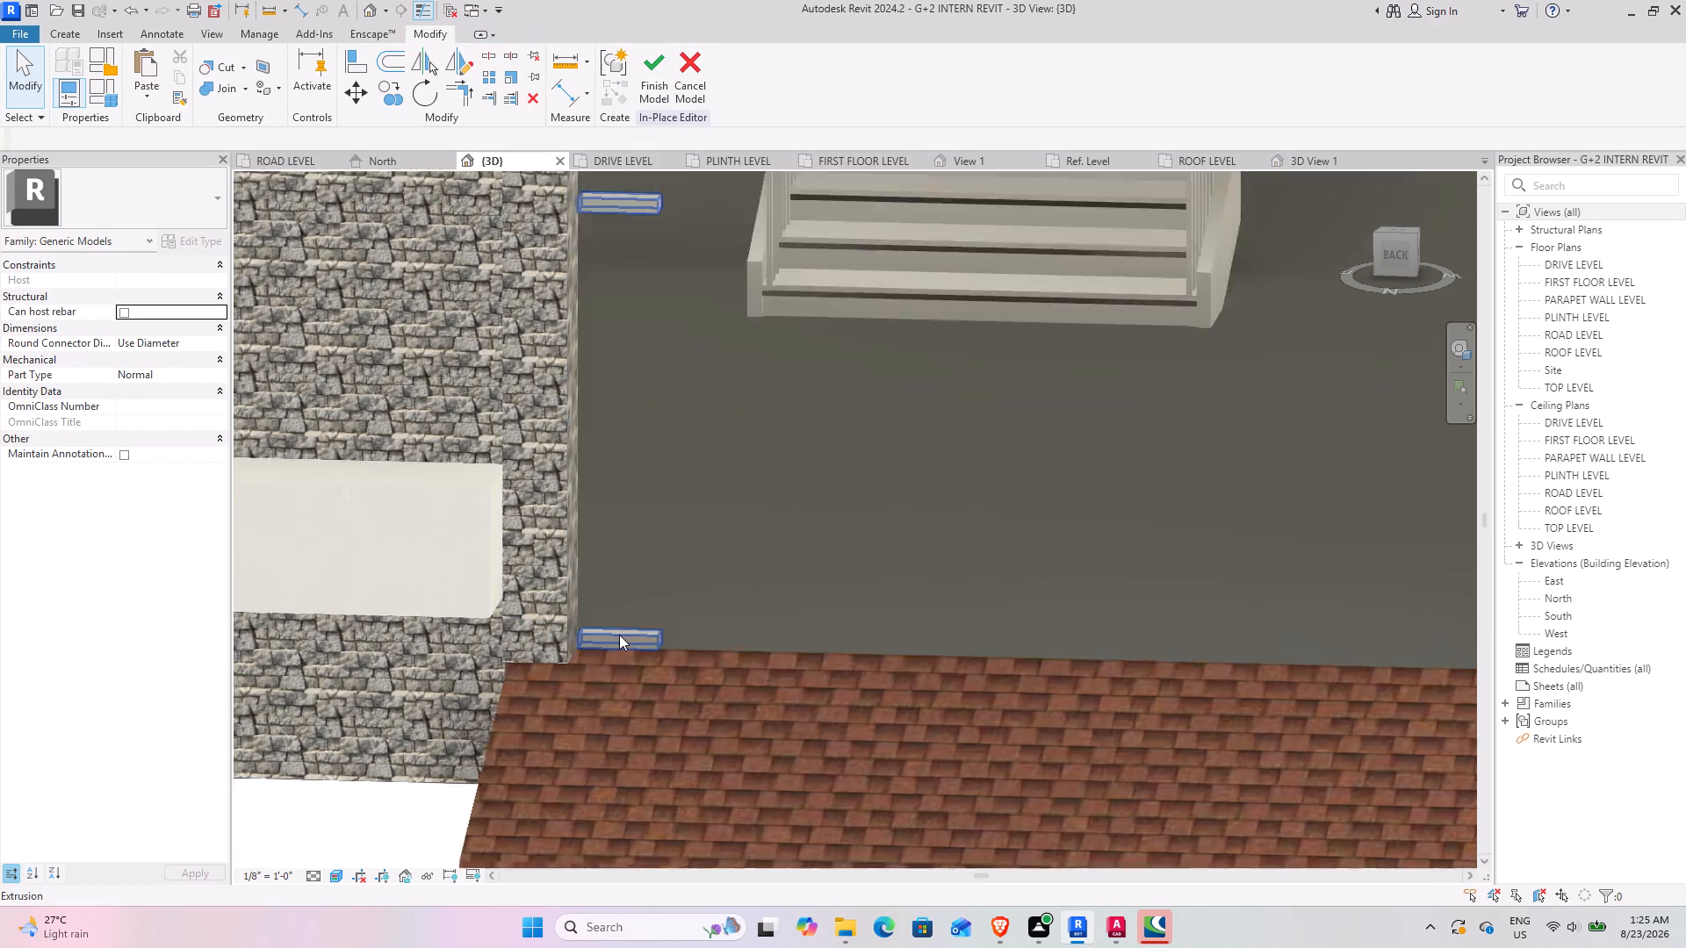
{"action": "scroll", "coordinate": [619, 635], "scroll_direction": "up", "scroll_amount": 5}
{"action": "middle_click_drag", "start_coordinate": [594, 667], "coordinate": [580, 607], "text": "shift"}
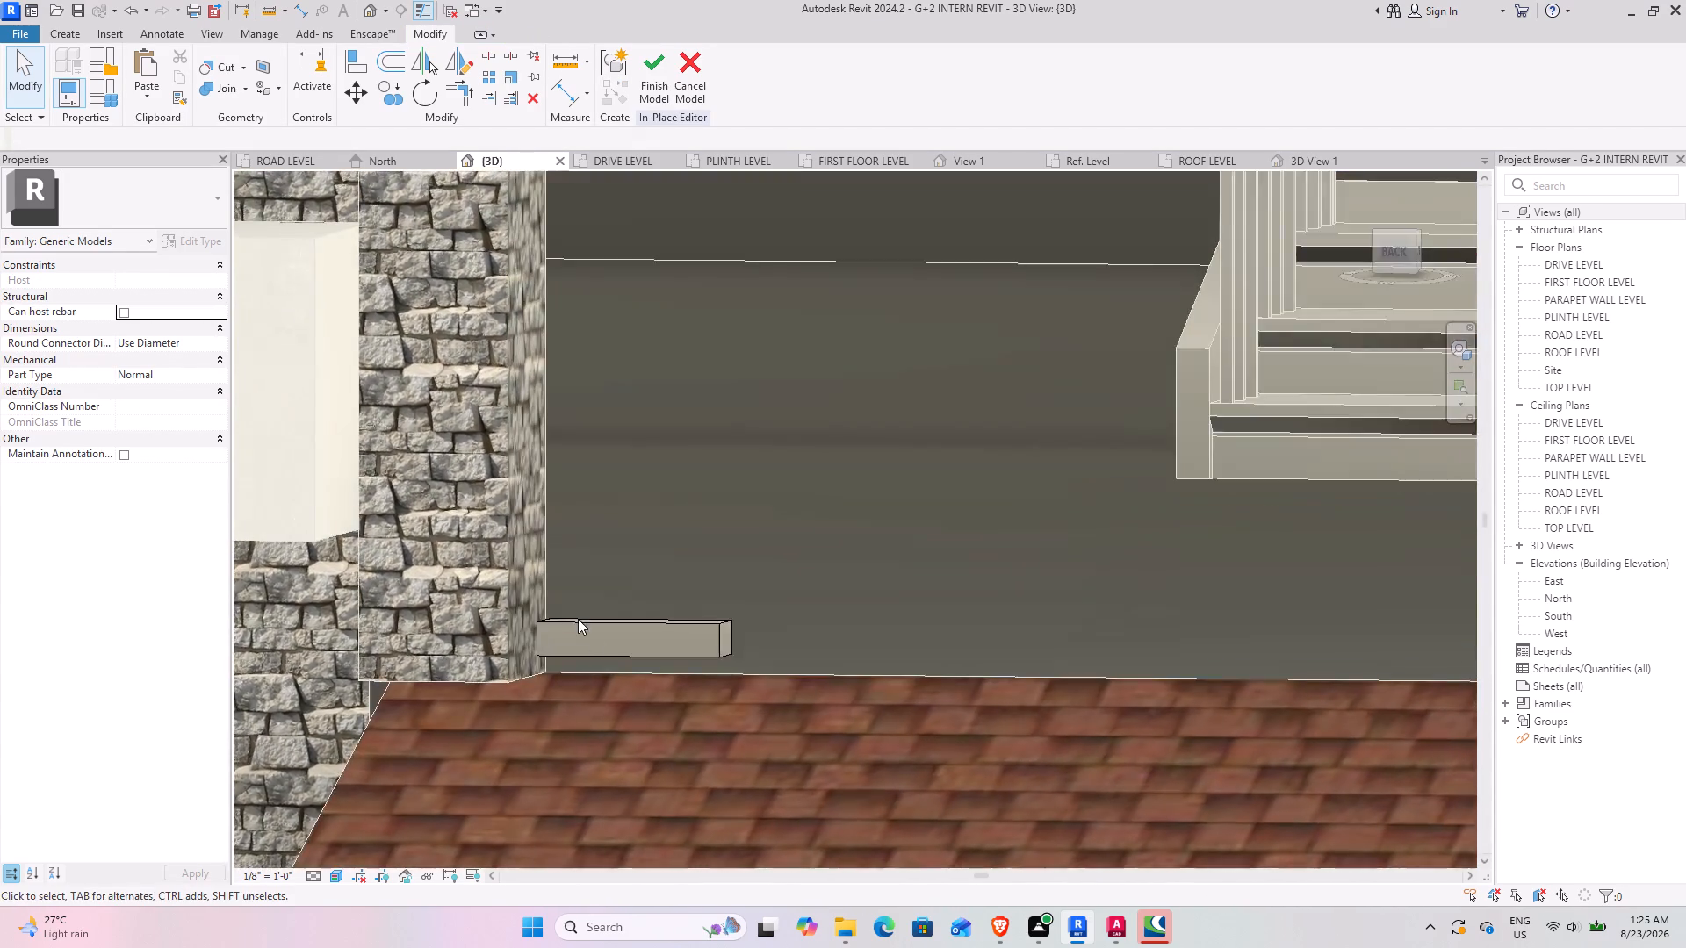
{"action": "scroll", "coordinate": [603, 643], "scroll_direction": "down", "scroll_amount": 4}
{"action": "middle_click_drag", "start_coordinate": [759, 614], "coordinate": [641, 675], "text": "shift"}
{"action": "scroll", "coordinate": [628, 648], "scroll_direction": "down", "scroll_amount": 4}
{"action": "middle_click_drag", "start_coordinate": [626, 630], "coordinate": [626, 644]}
{"action": "scroll", "coordinate": [626, 634], "scroll_direction": "down", "scroll_amount": 1}
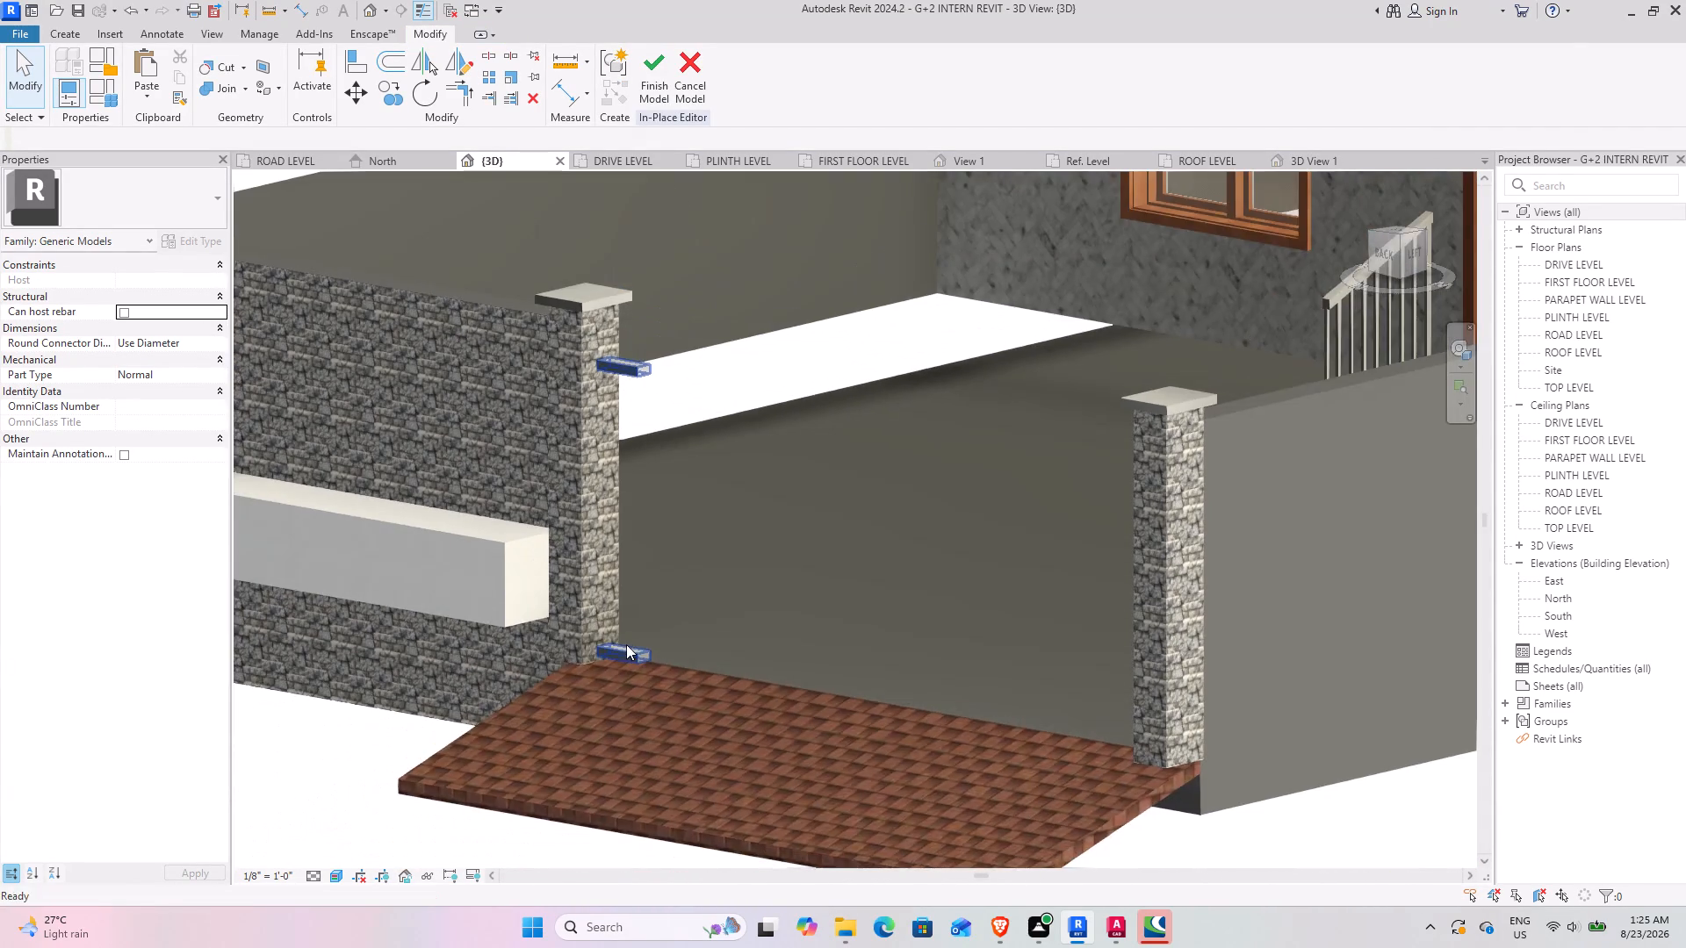
{"action": "middle_click_drag", "start_coordinate": [626, 644], "coordinate": [677, 627], "text": "shift"}
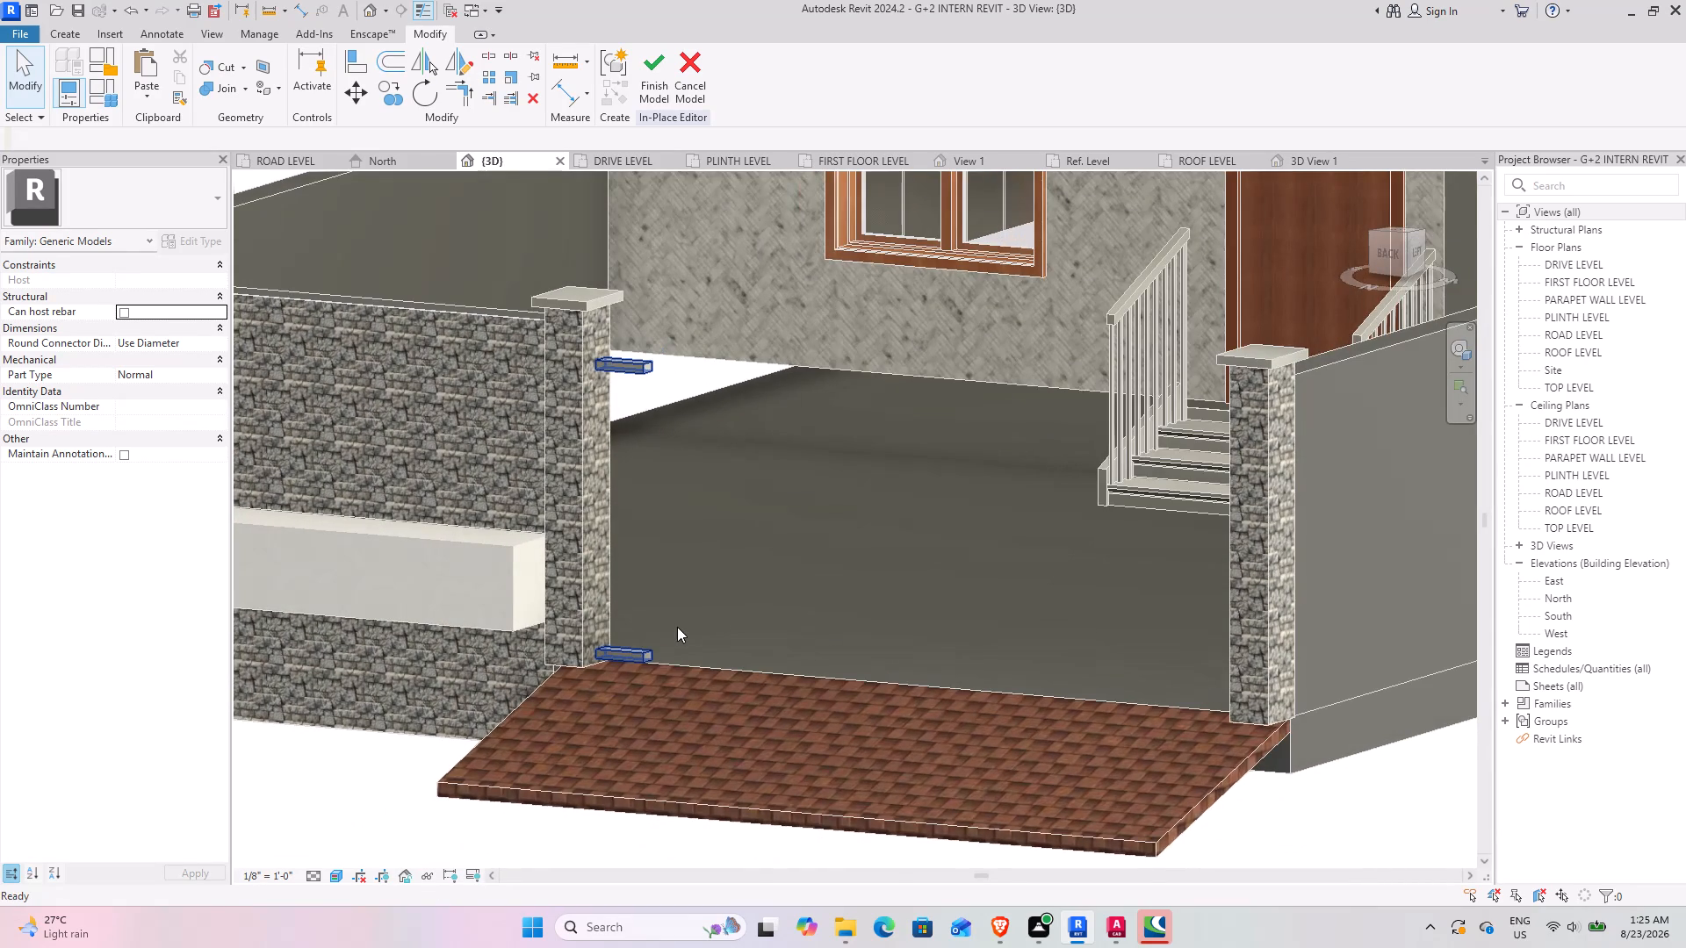
{"action": "middle_click_drag", "start_coordinate": [630, 632], "coordinate": [652, 631], "text": "shift"}
In the DRIVE LEVEL floor plan, stretch the gate rails toward the opposite pillar to an extrusion end of about 2' 2".
{"action": "left_click", "coordinate": [630, 652]}
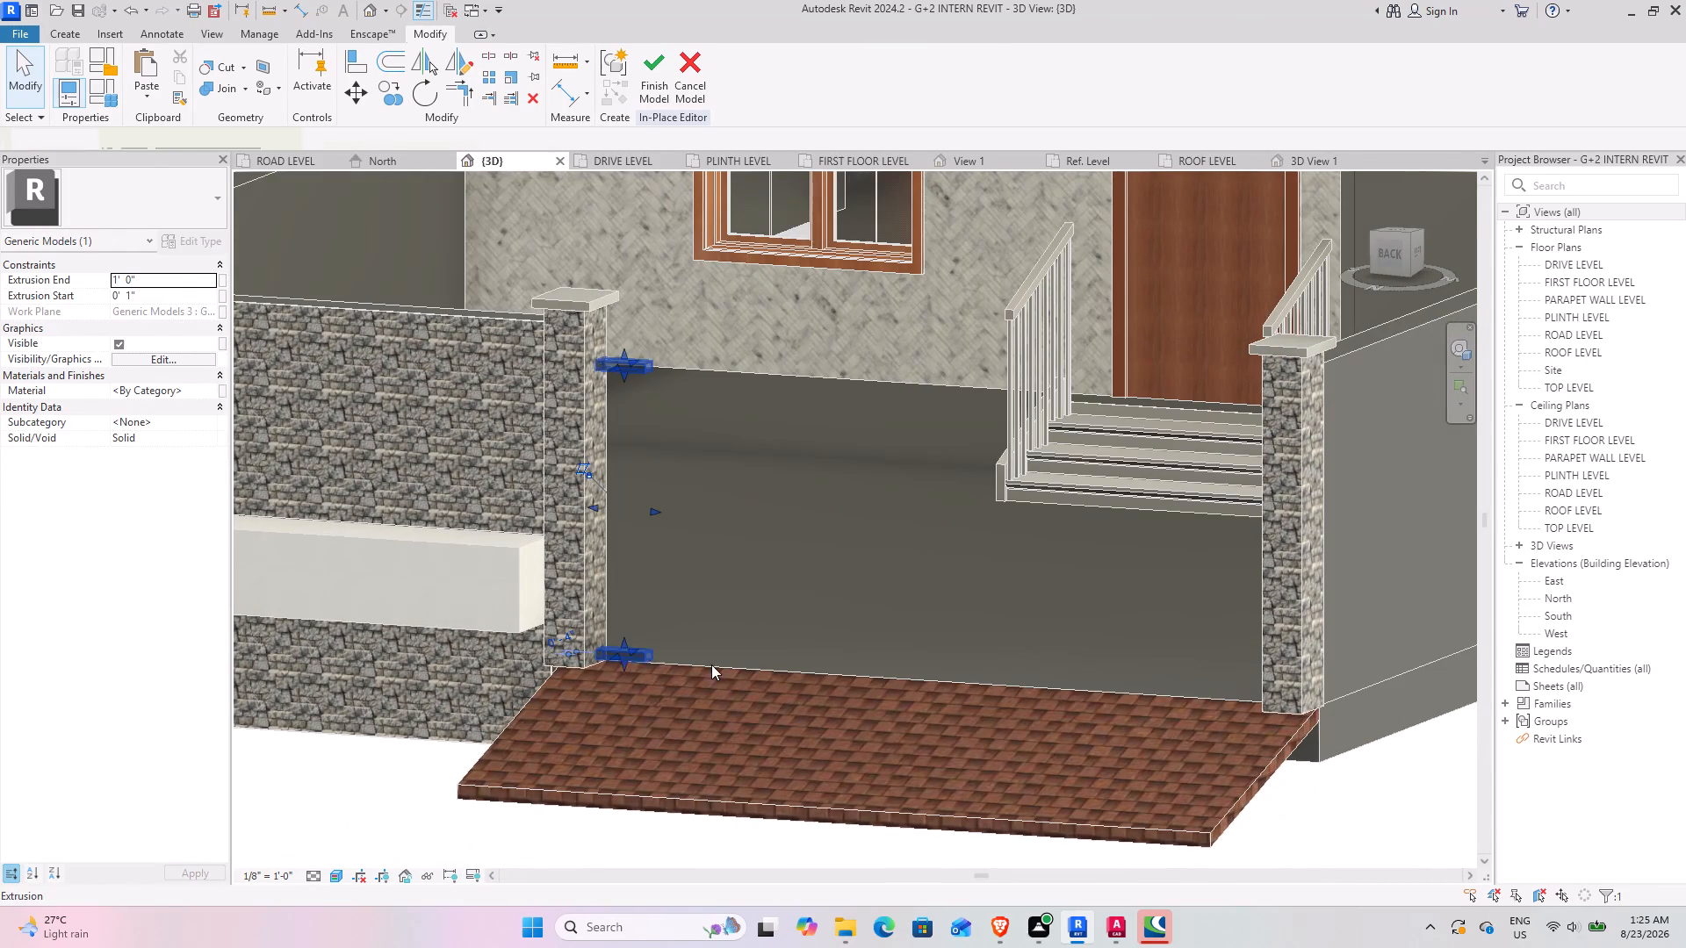
{"action": "middle_click_drag", "start_coordinate": [713, 664], "coordinate": [778, 680]}
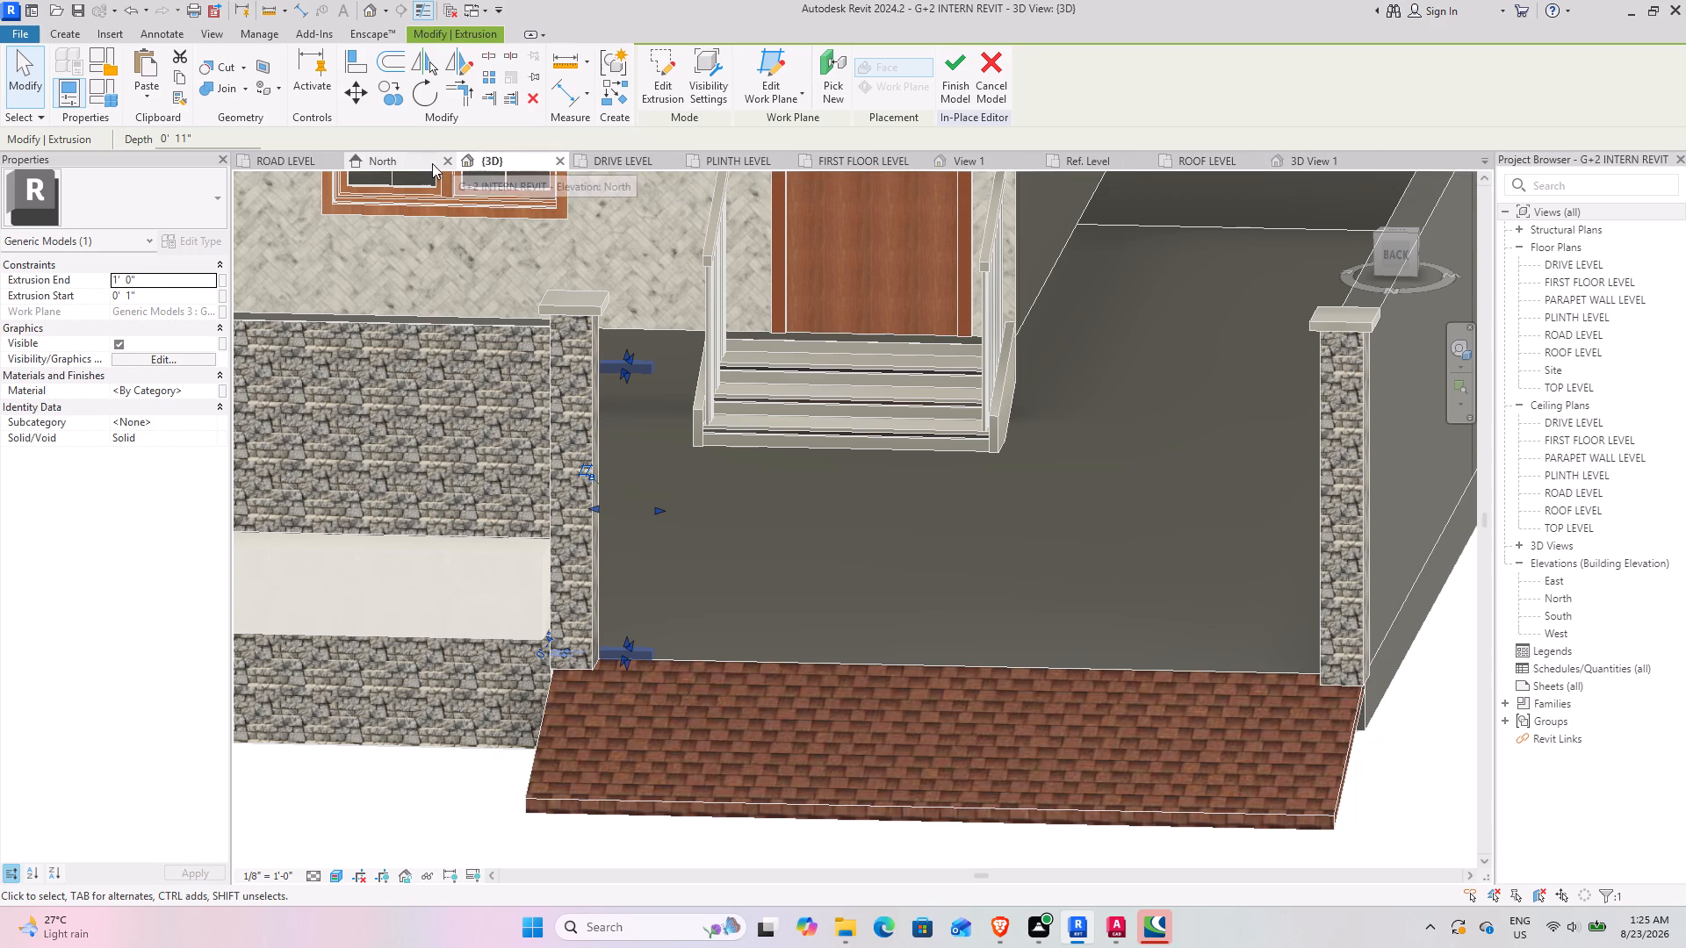
{"action": "left_click", "coordinate": [627, 162]}
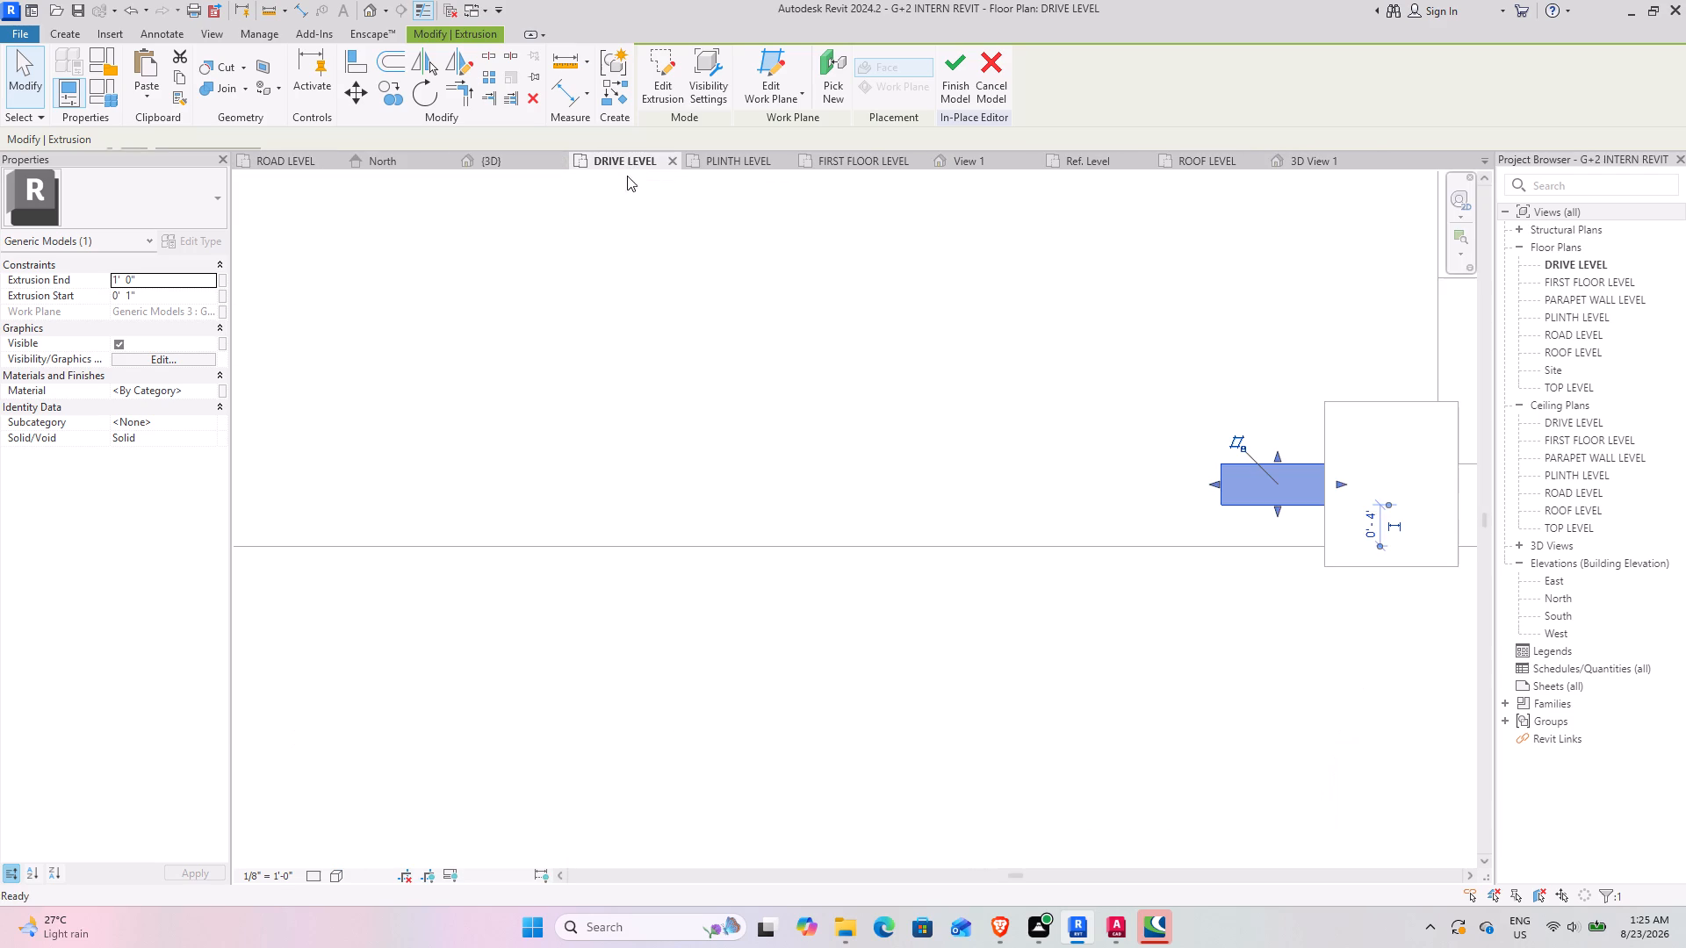
{"action": "scroll", "coordinate": [843, 446], "scroll_direction": "down", "scroll_amount": 7}
{"action": "middle_click_drag", "start_coordinate": [832, 463], "coordinate": [932, 485]}
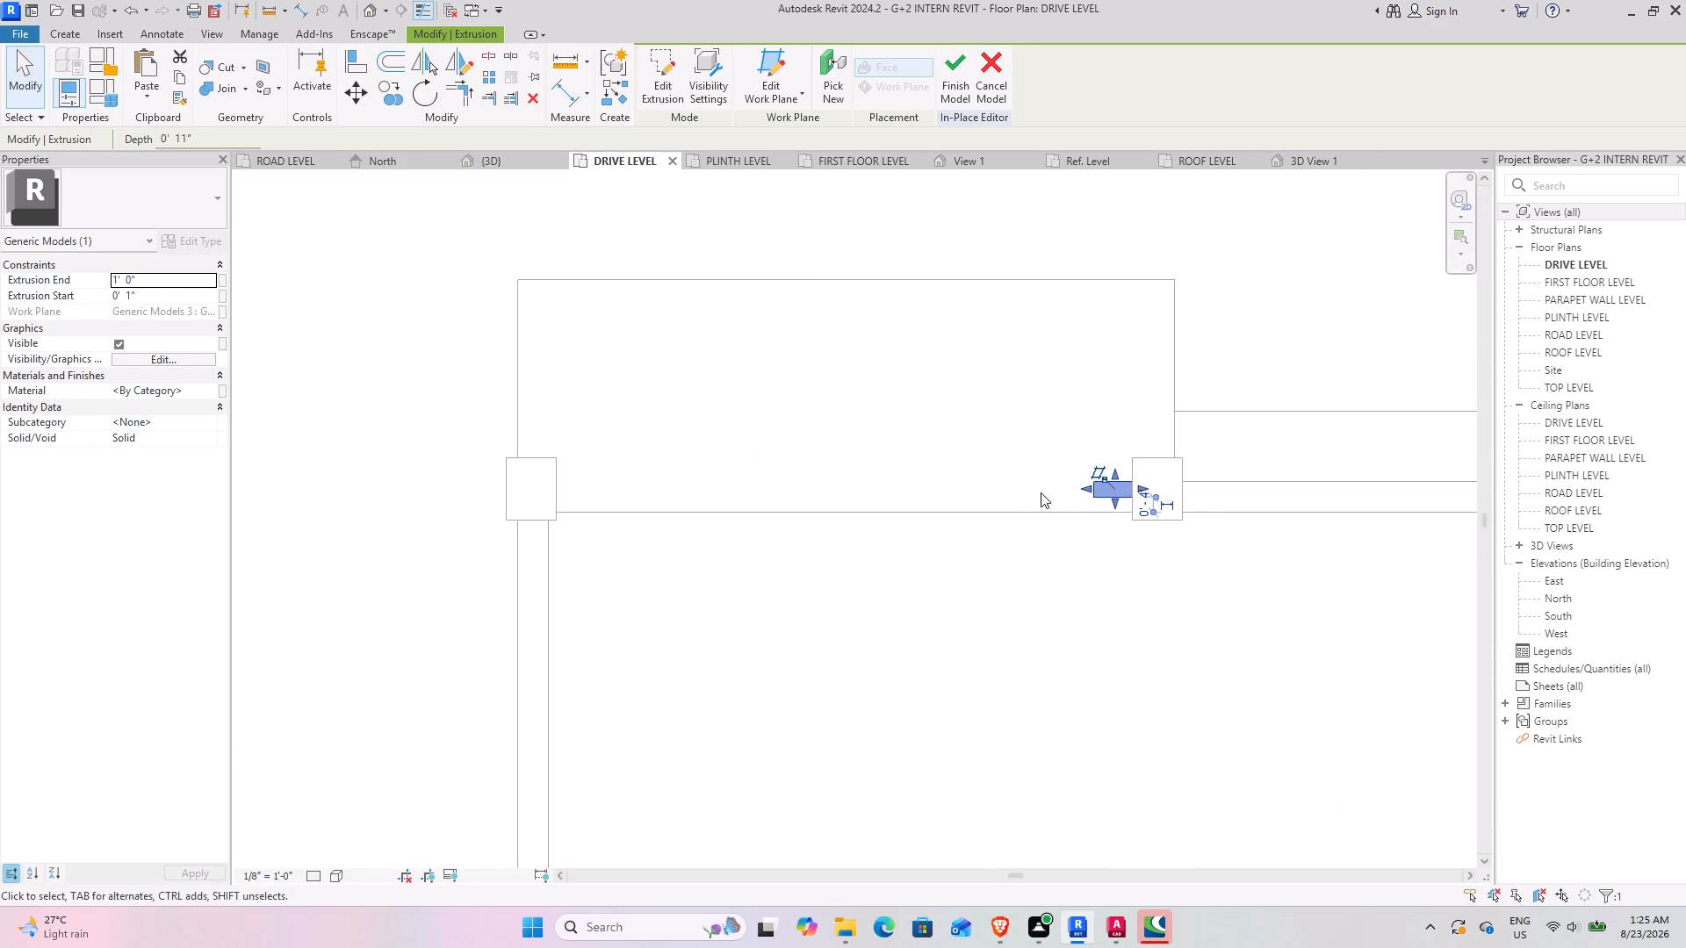
{"action": "left_click_drag", "start_coordinate": [1084, 491], "coordinate": [838, 490]}
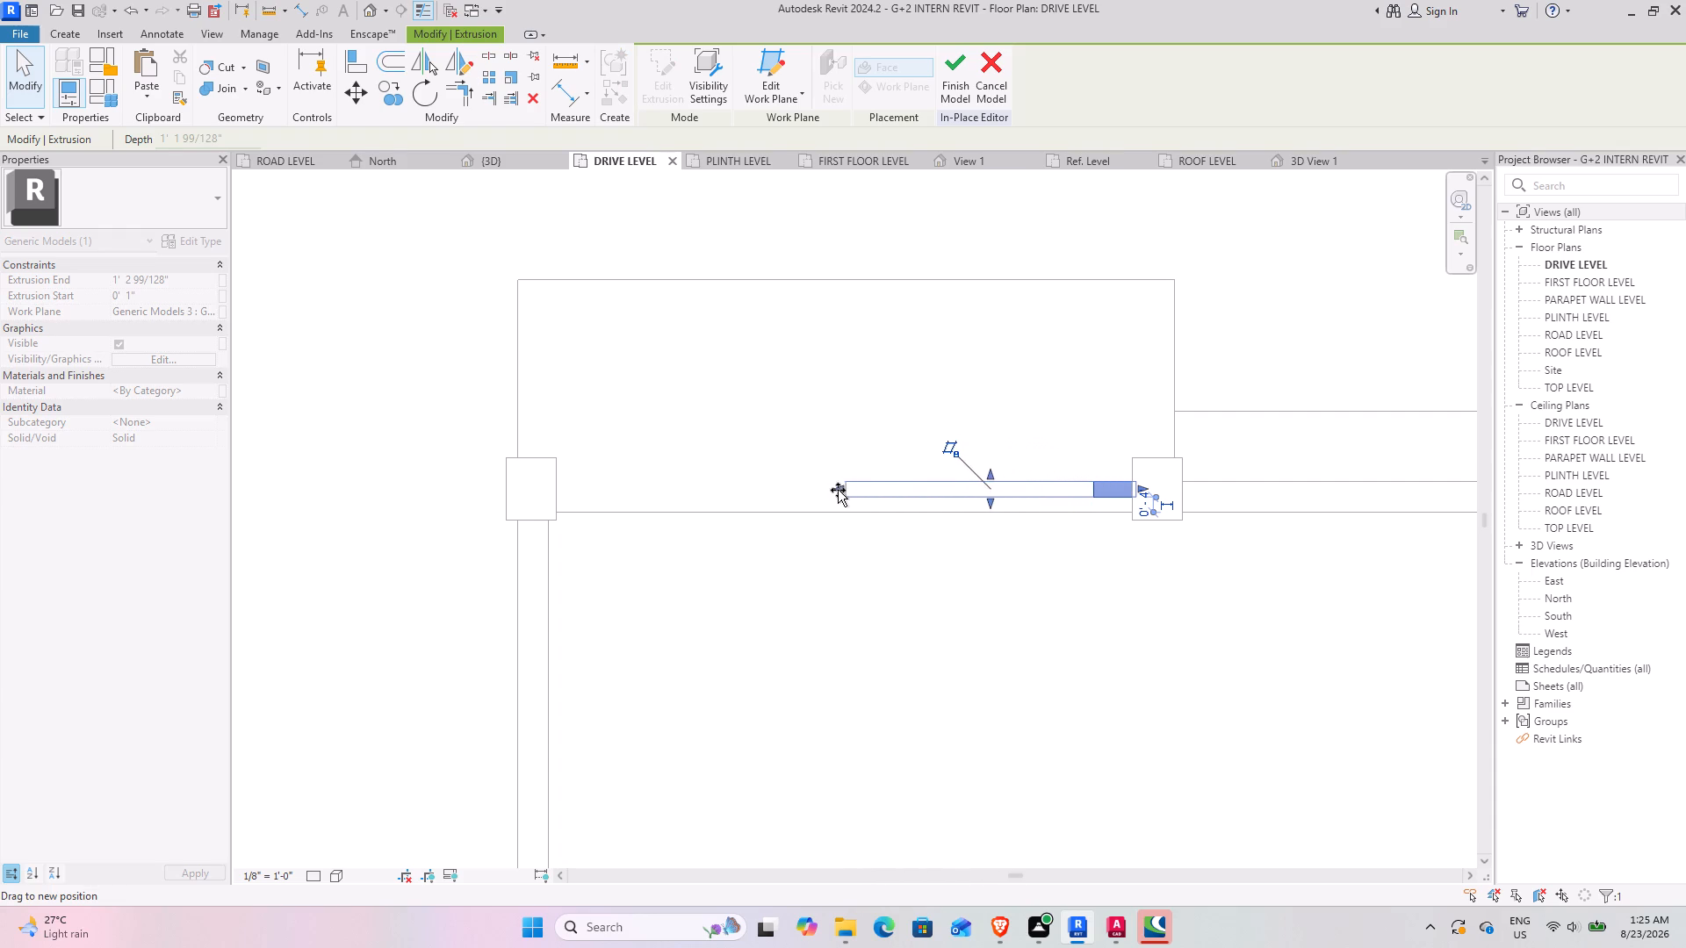
{"action": "left_click_drag", "start_coordinate": [838, 490], "coordinate": [1038, 491]}
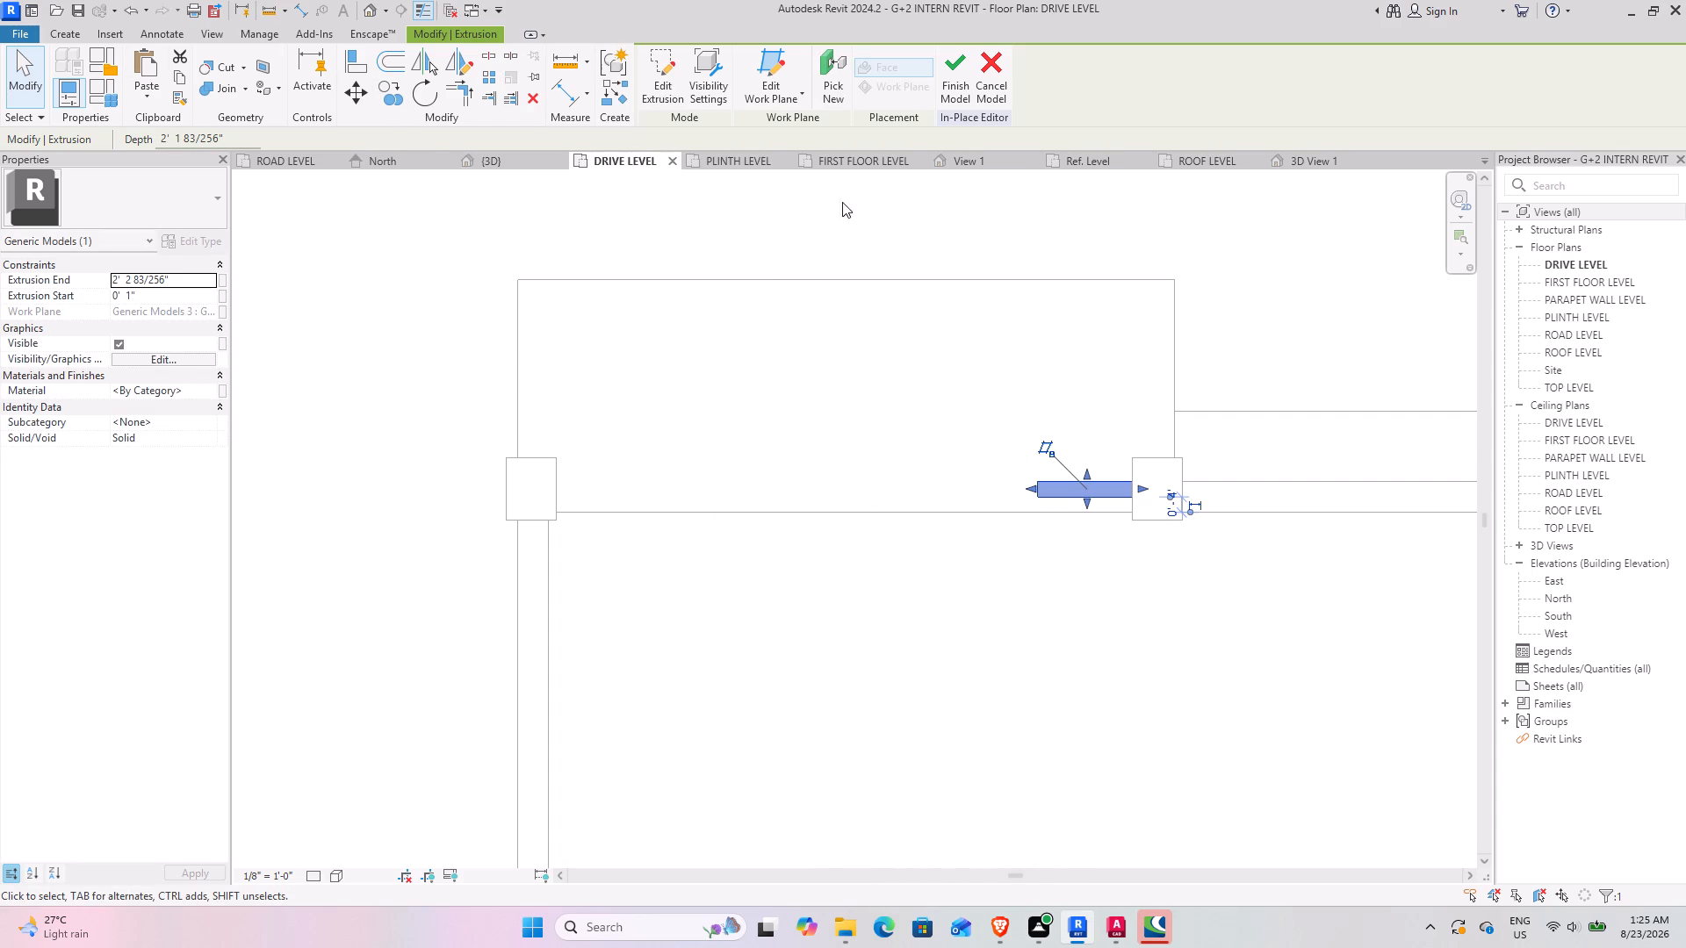
{"action": "left_click", "coordinate": [787, 330]}
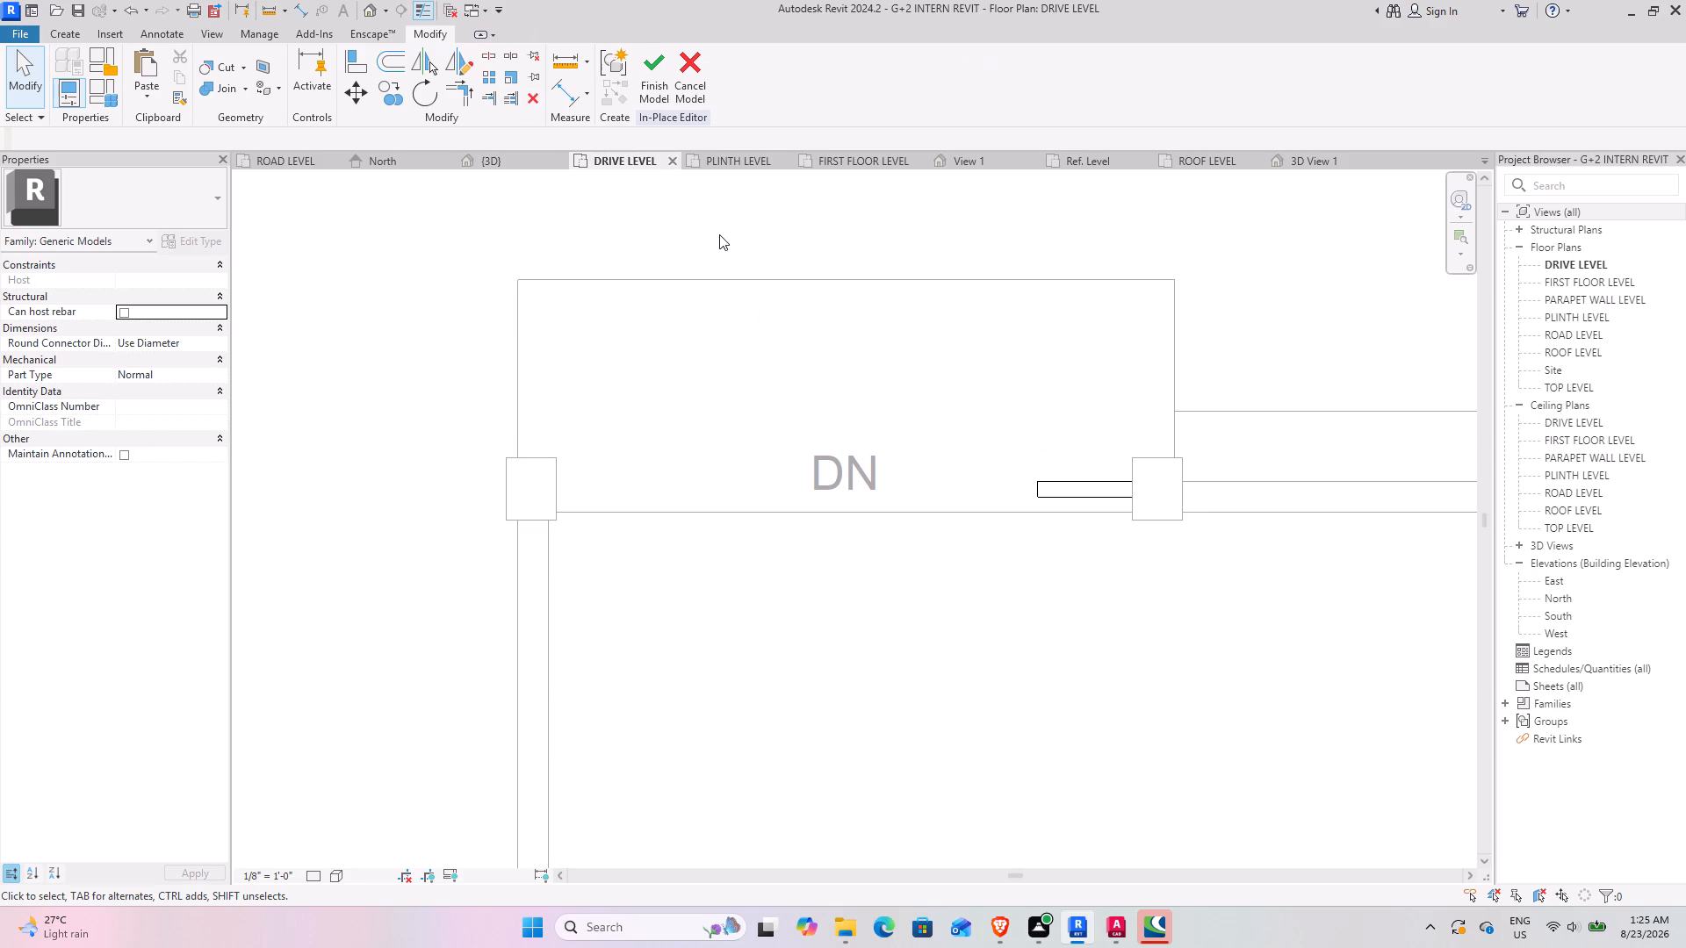
Draw a 5'-0" model line through the middle of the driveway ramp, from its outer edge midpoint to the floor edge.
{"action": "type", "text": "li"}
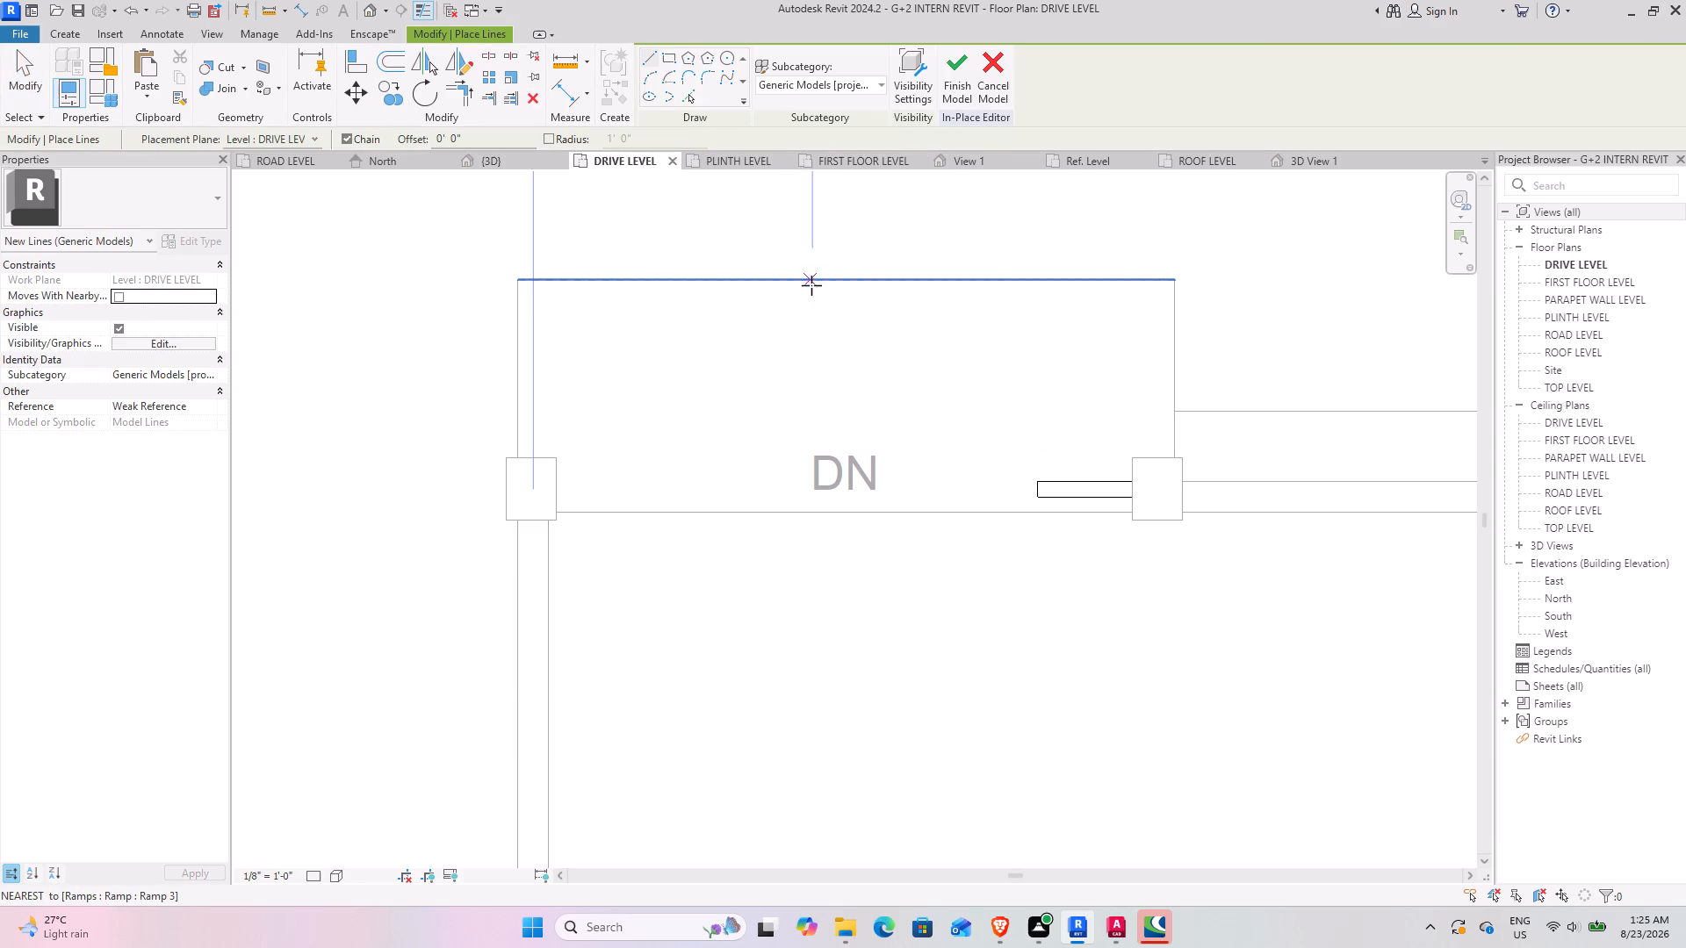
{"action": "left_click", "coordinate": [846, 278]}
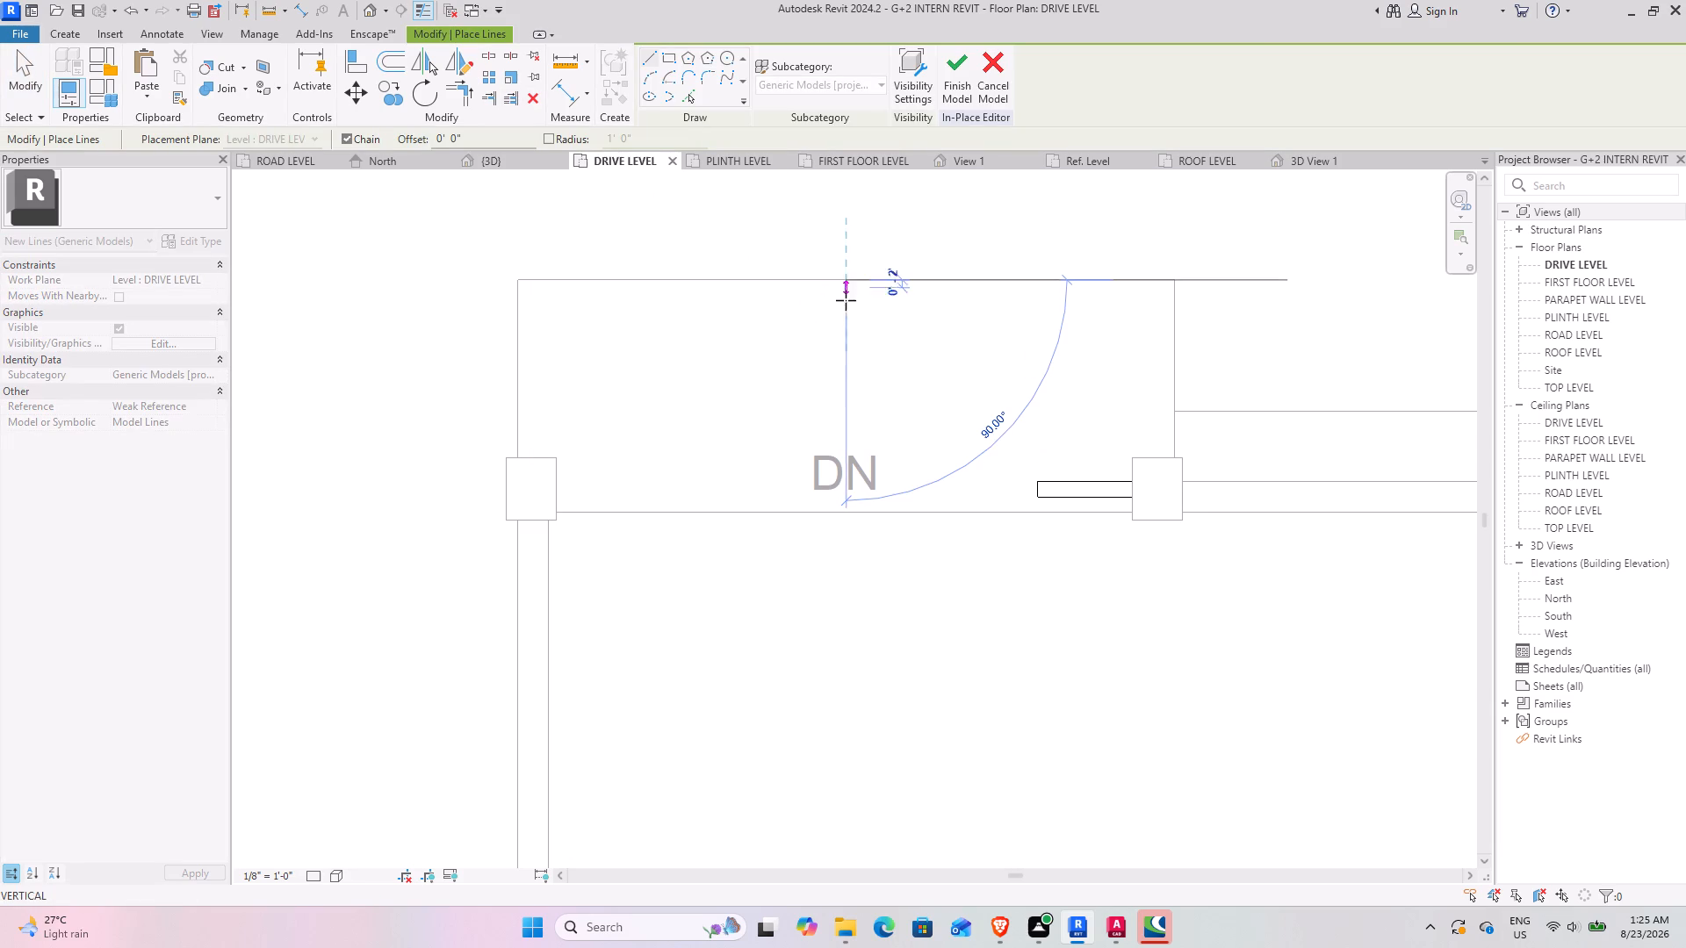
{"action": "left_click", "coordinate": [855, 509]}
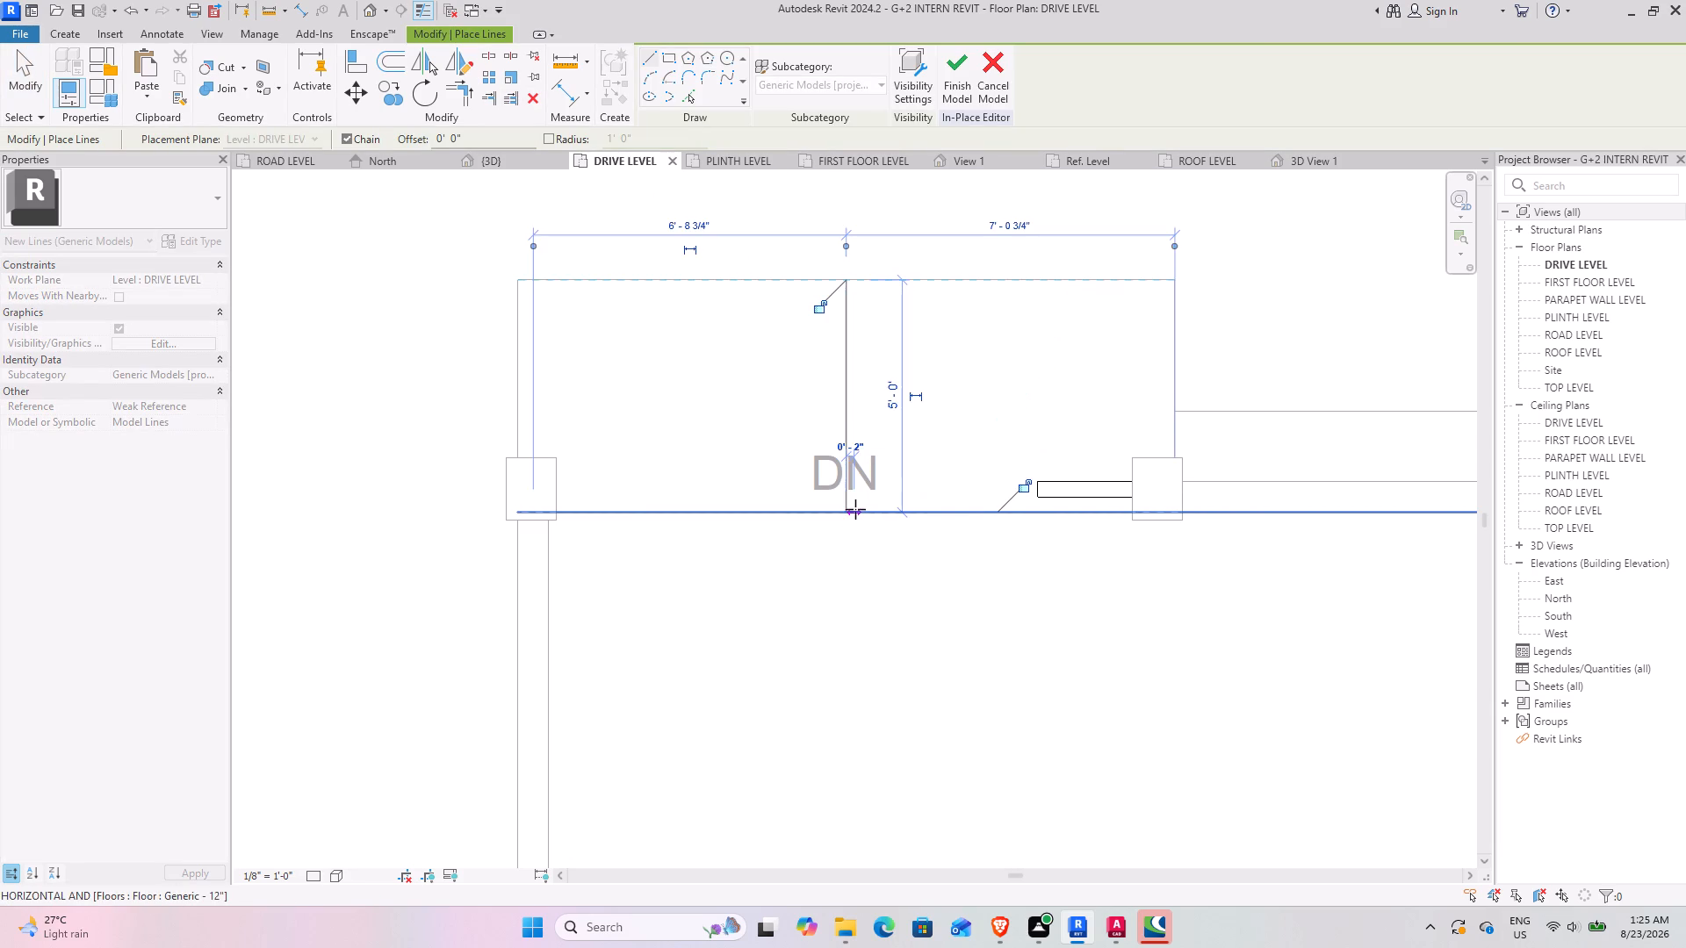
{"action": "key", "text": "Escape"}
{"action": "key", "text": "Escape"}
Stretch the gate rails to the ramp's centre line, giving an extrusion end of 6' 3 3/4".
{"action": "left_click", "coordinate": [1040, 486]}
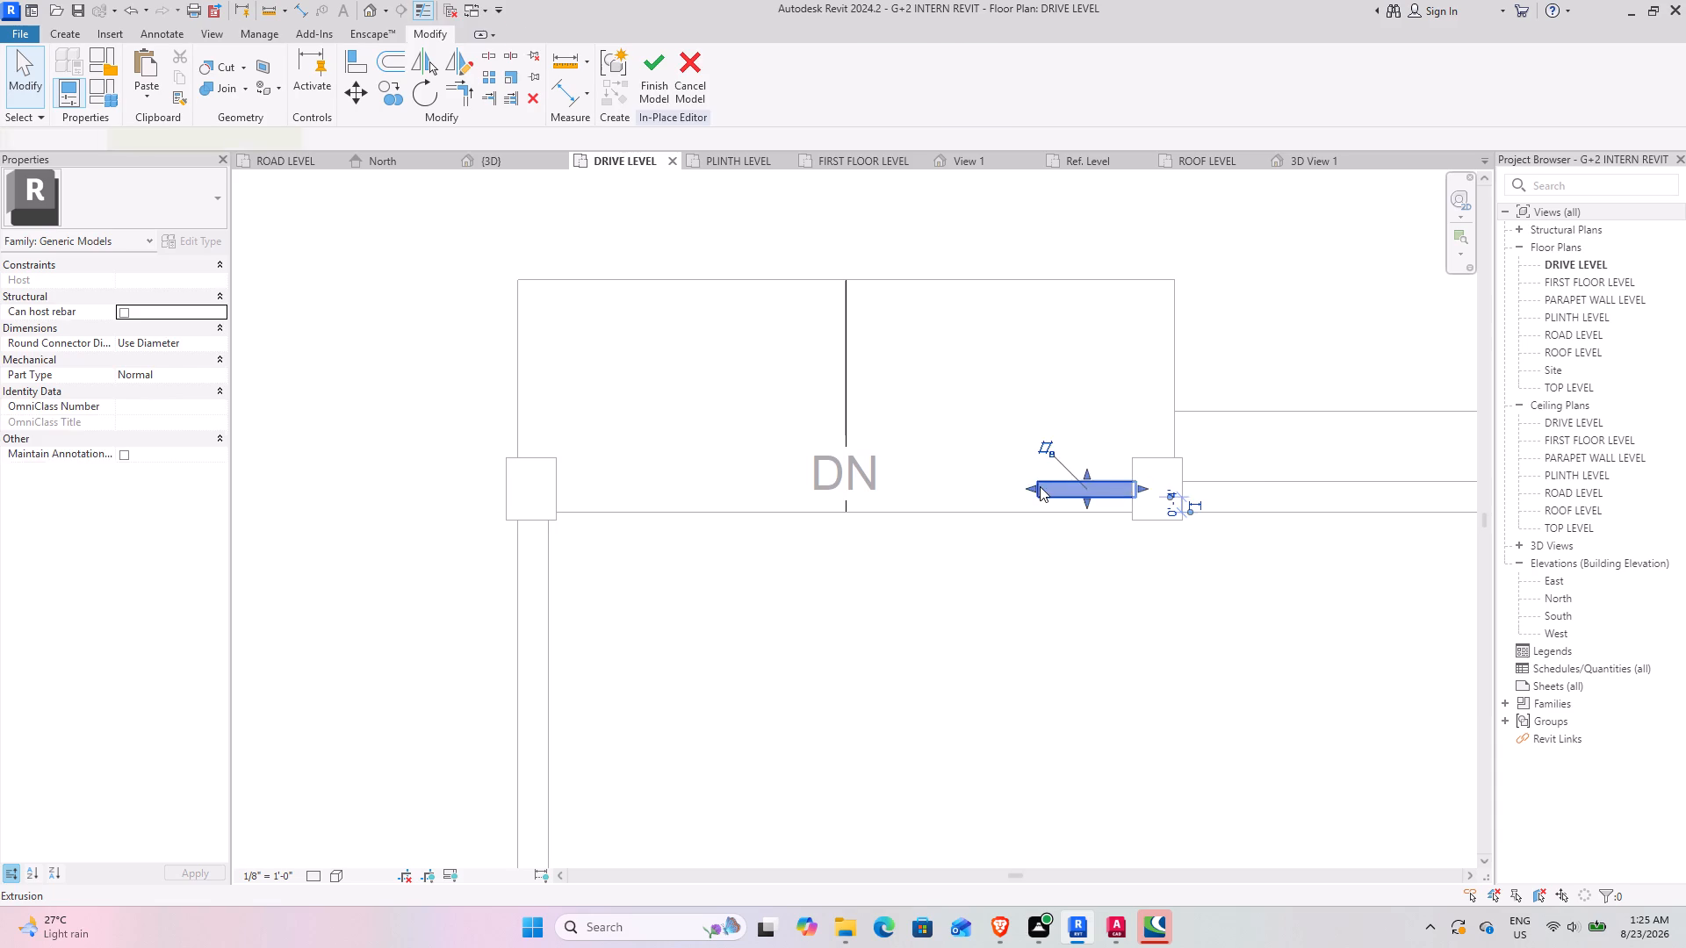
{"action": "scroll", "coordinate": [1027, 480], "scroll_direction": "up", "scroll_amount": 3}
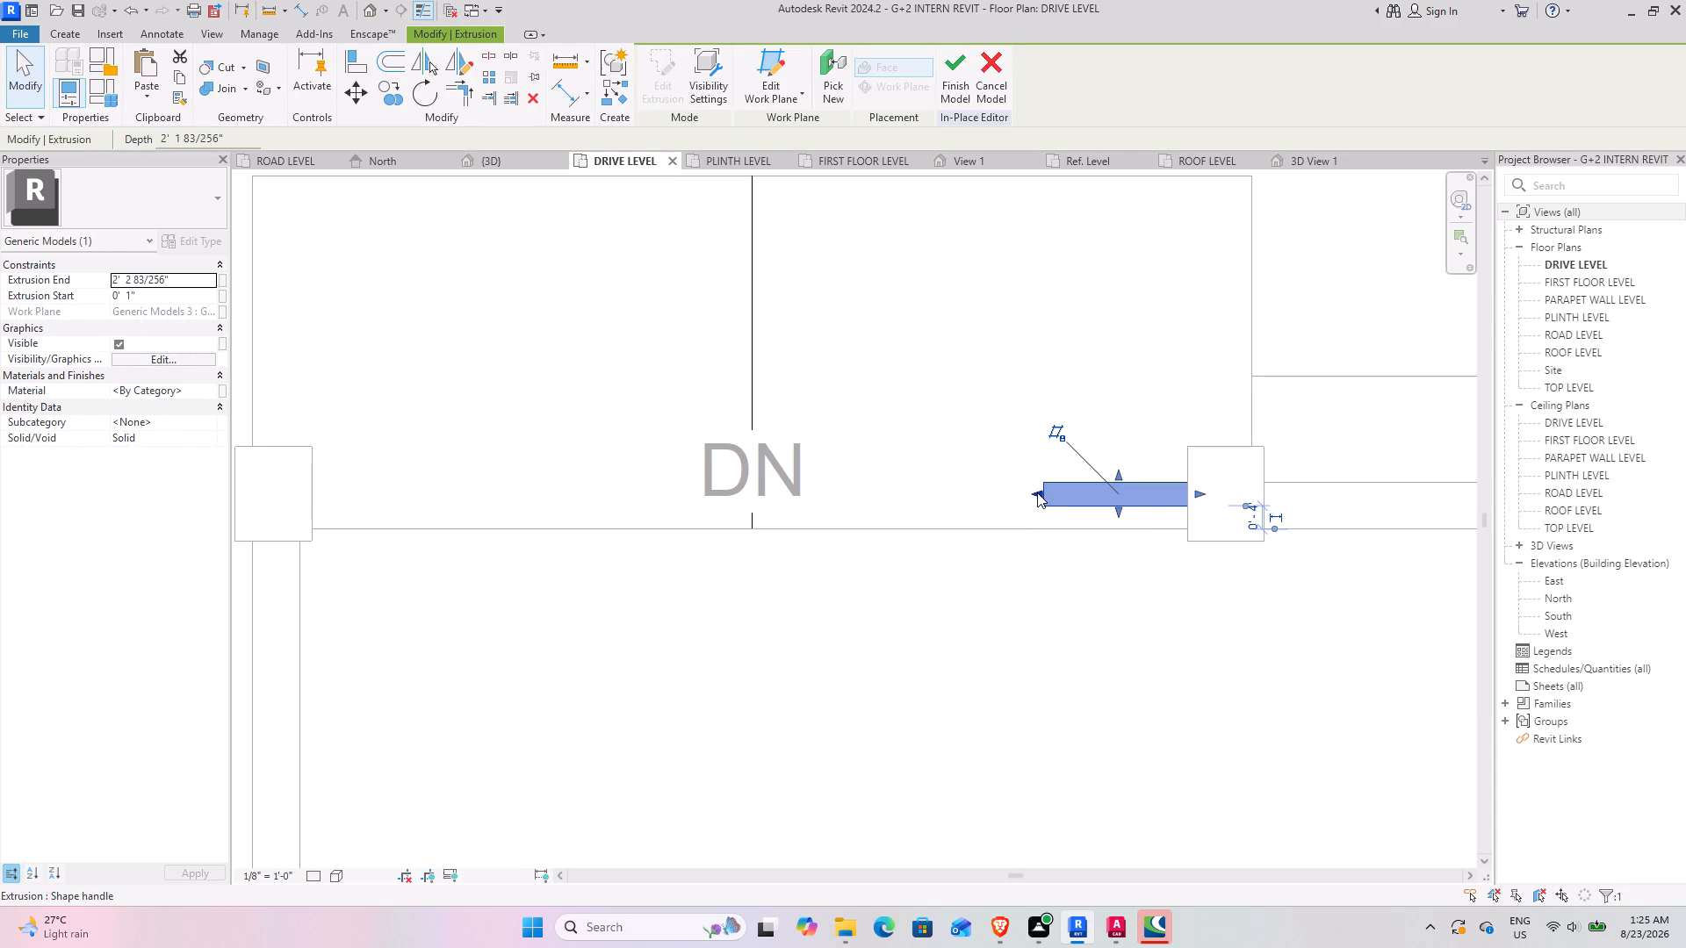
{"action": "left_click_drag", "start_coordinate": [1037, 492], "coordinate": [757, 492]}
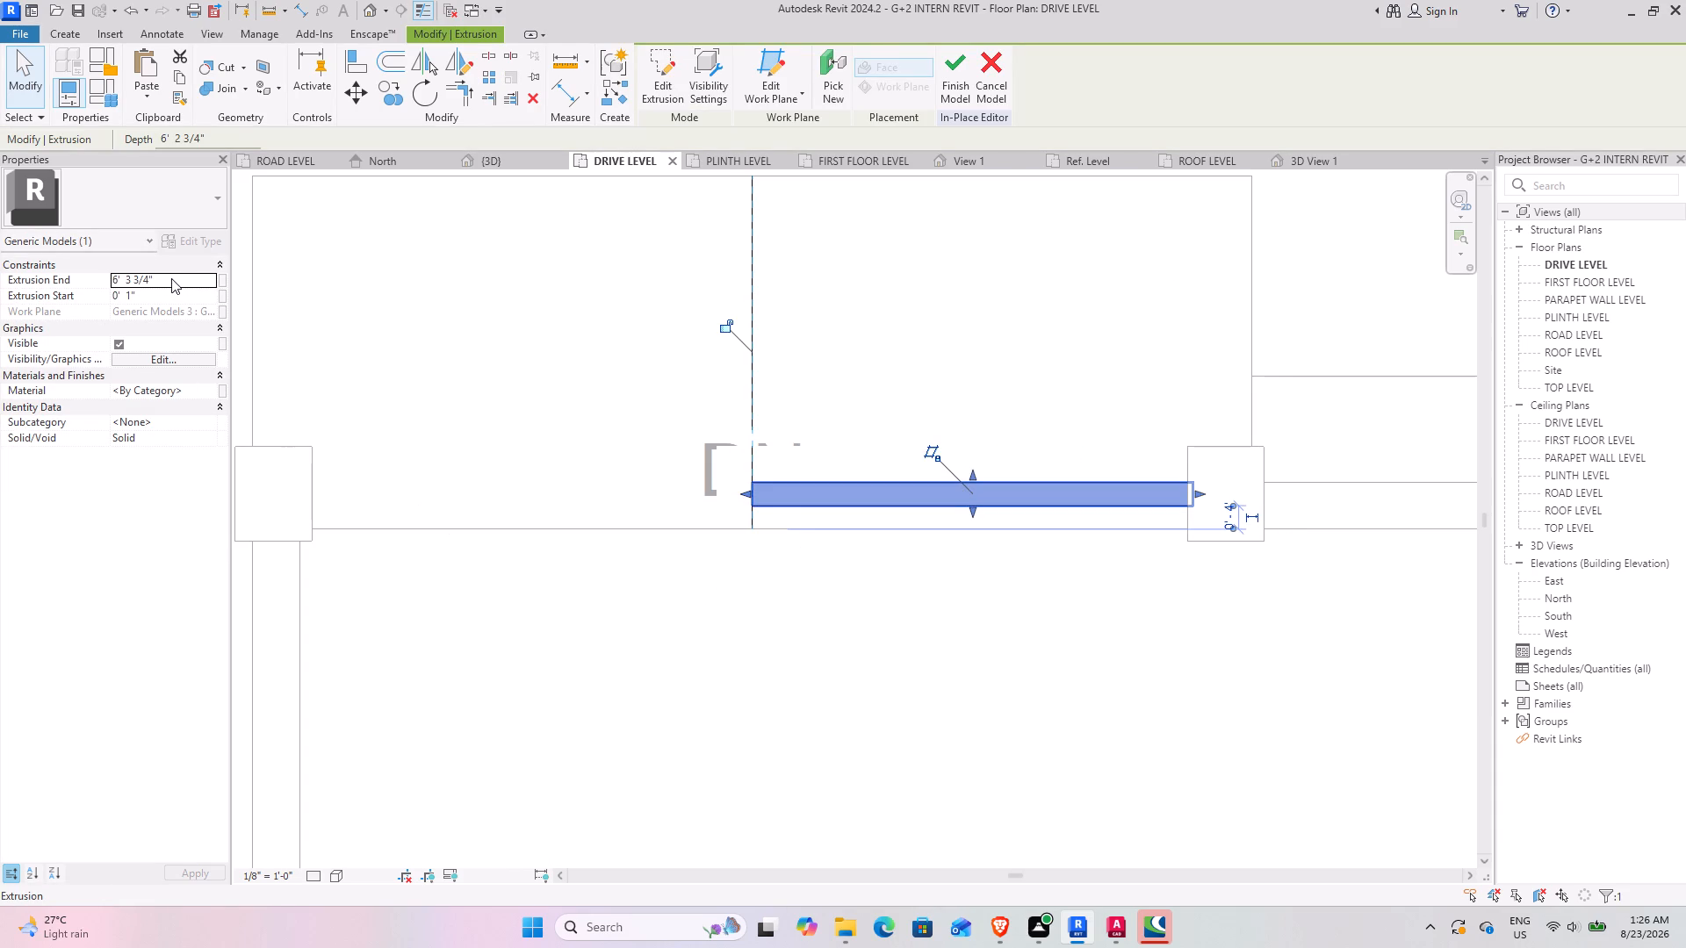
{"action": "scroll", "coordinate": [164, 276], "scroll_direction": "up", "scroll_amount": 4}
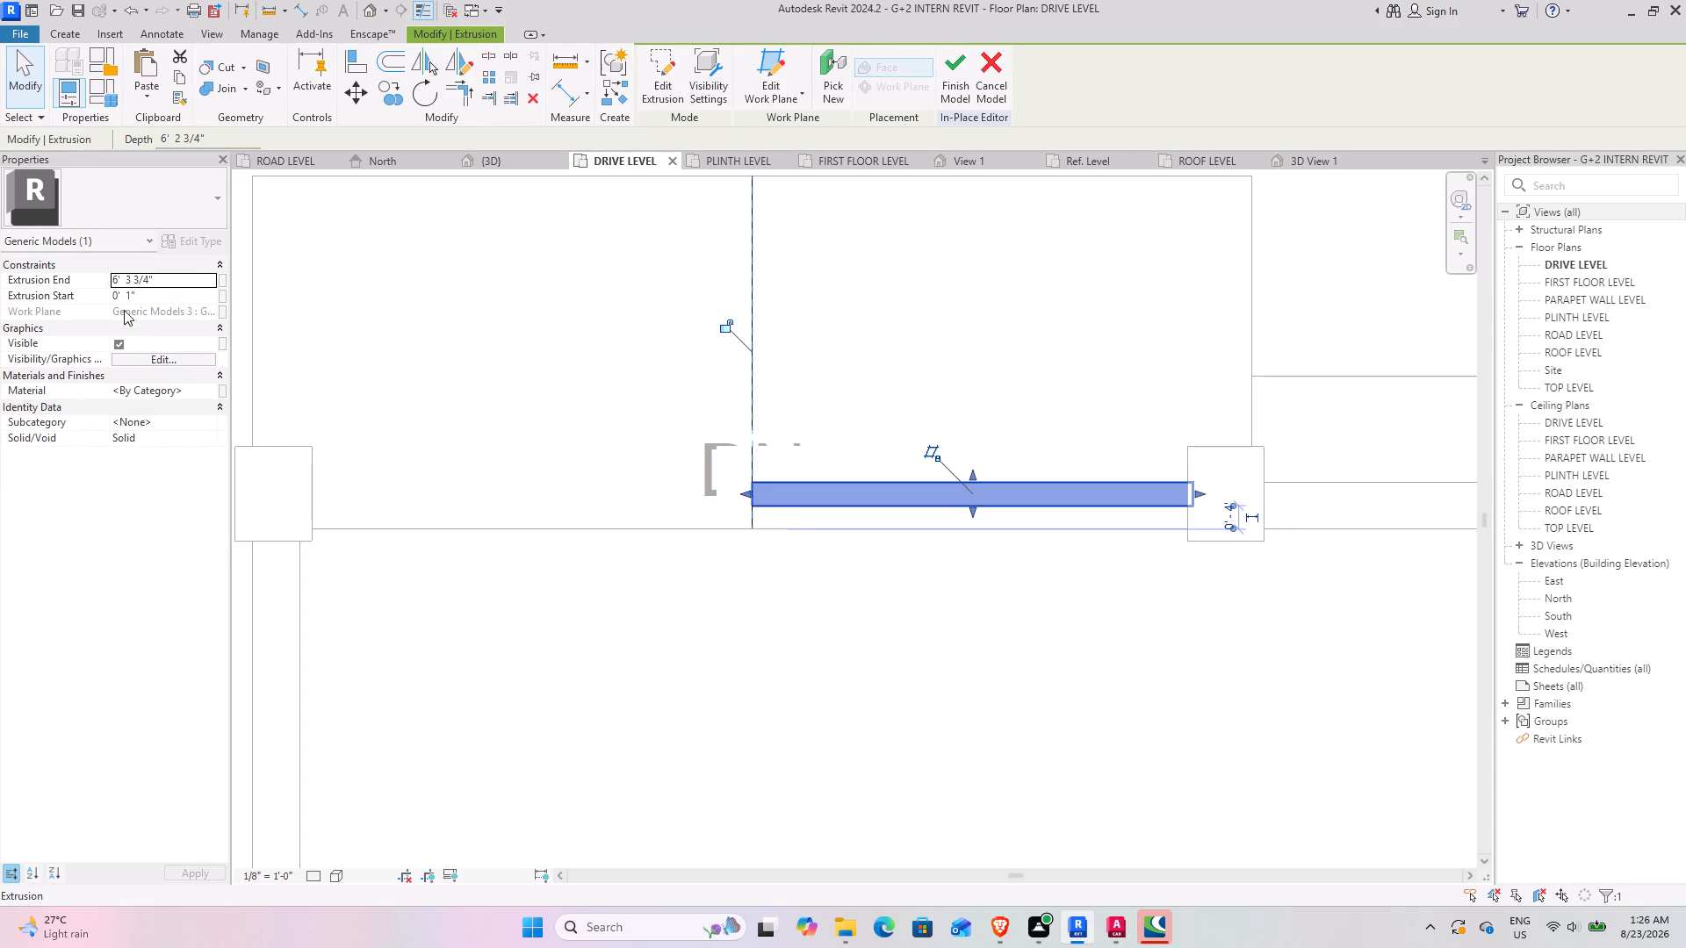
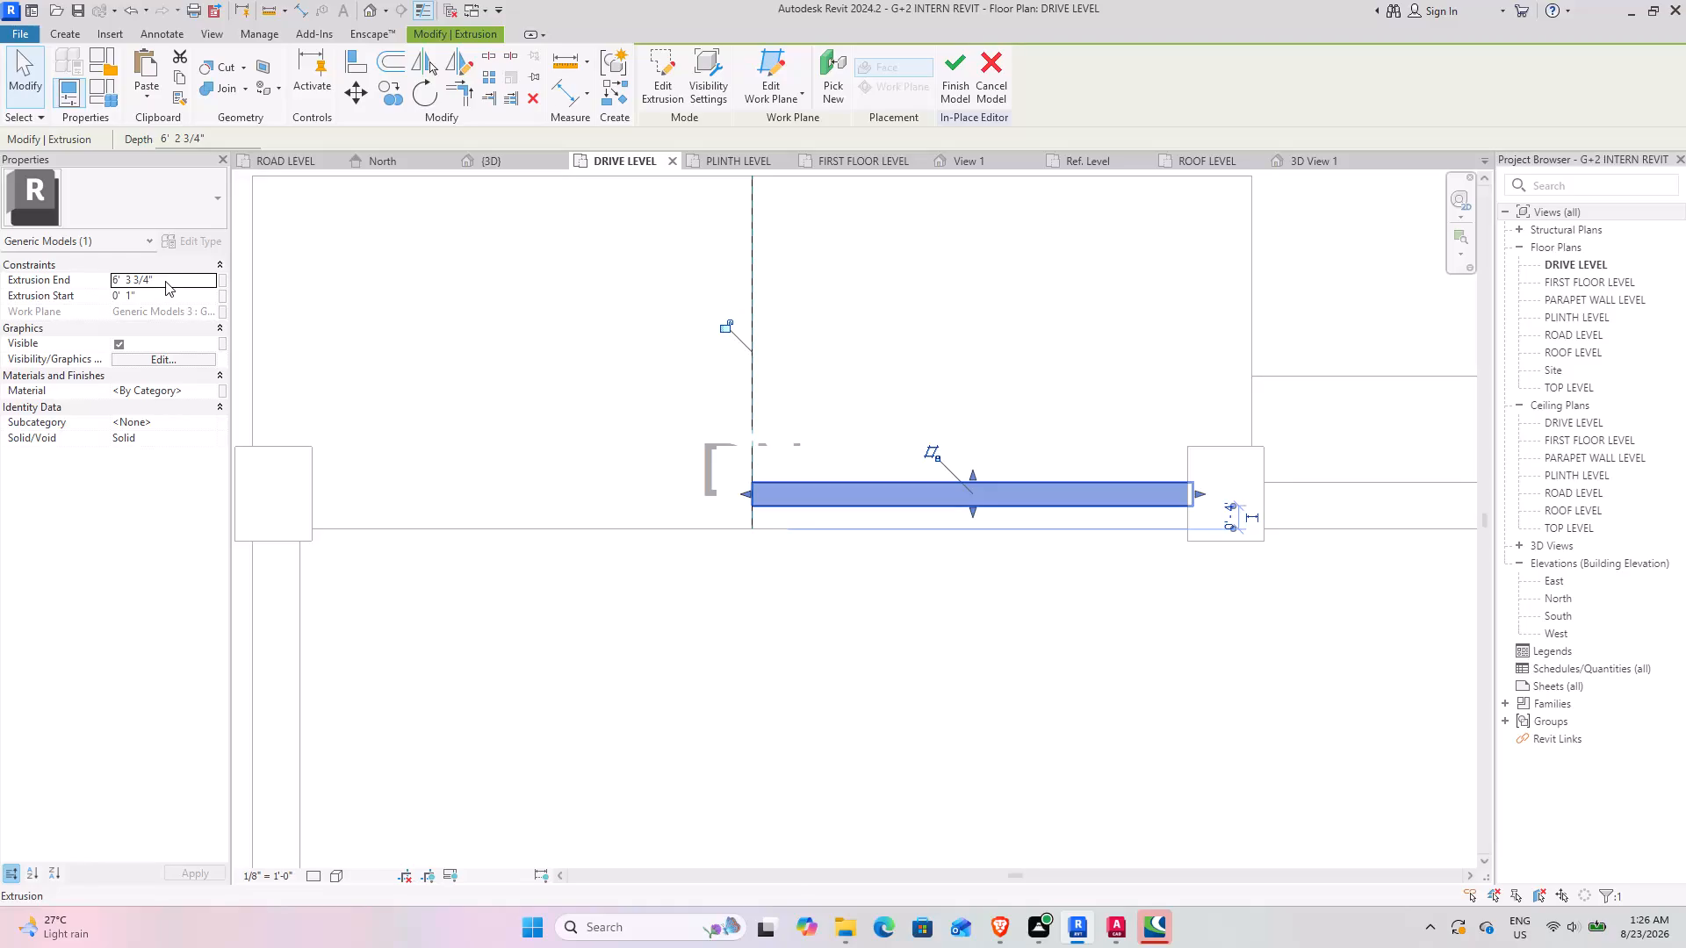
Set the extrusion end of the gate rails to 6' 3".
{"action": "left_click", "coordinate": [165, 281]}
{"action": "type", "text": "6'"}
{"action": "key", "text": "3"}
{"action": "key", "text": "shift+quotedbl"}
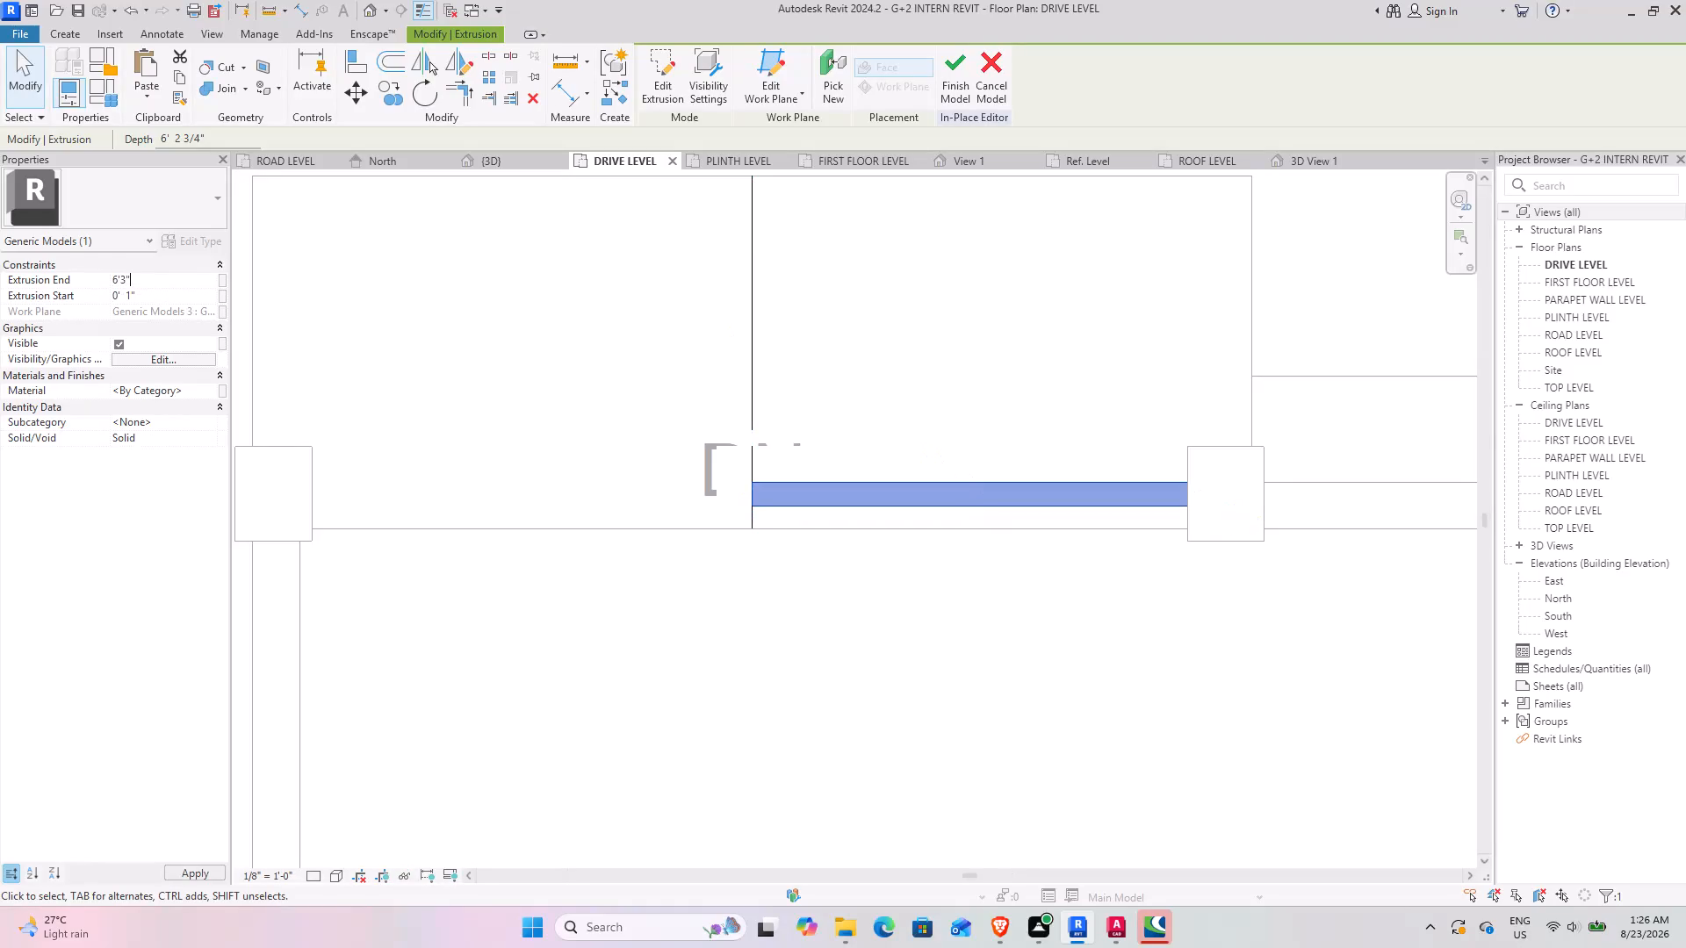
{"action": "key", "text": "Return"}
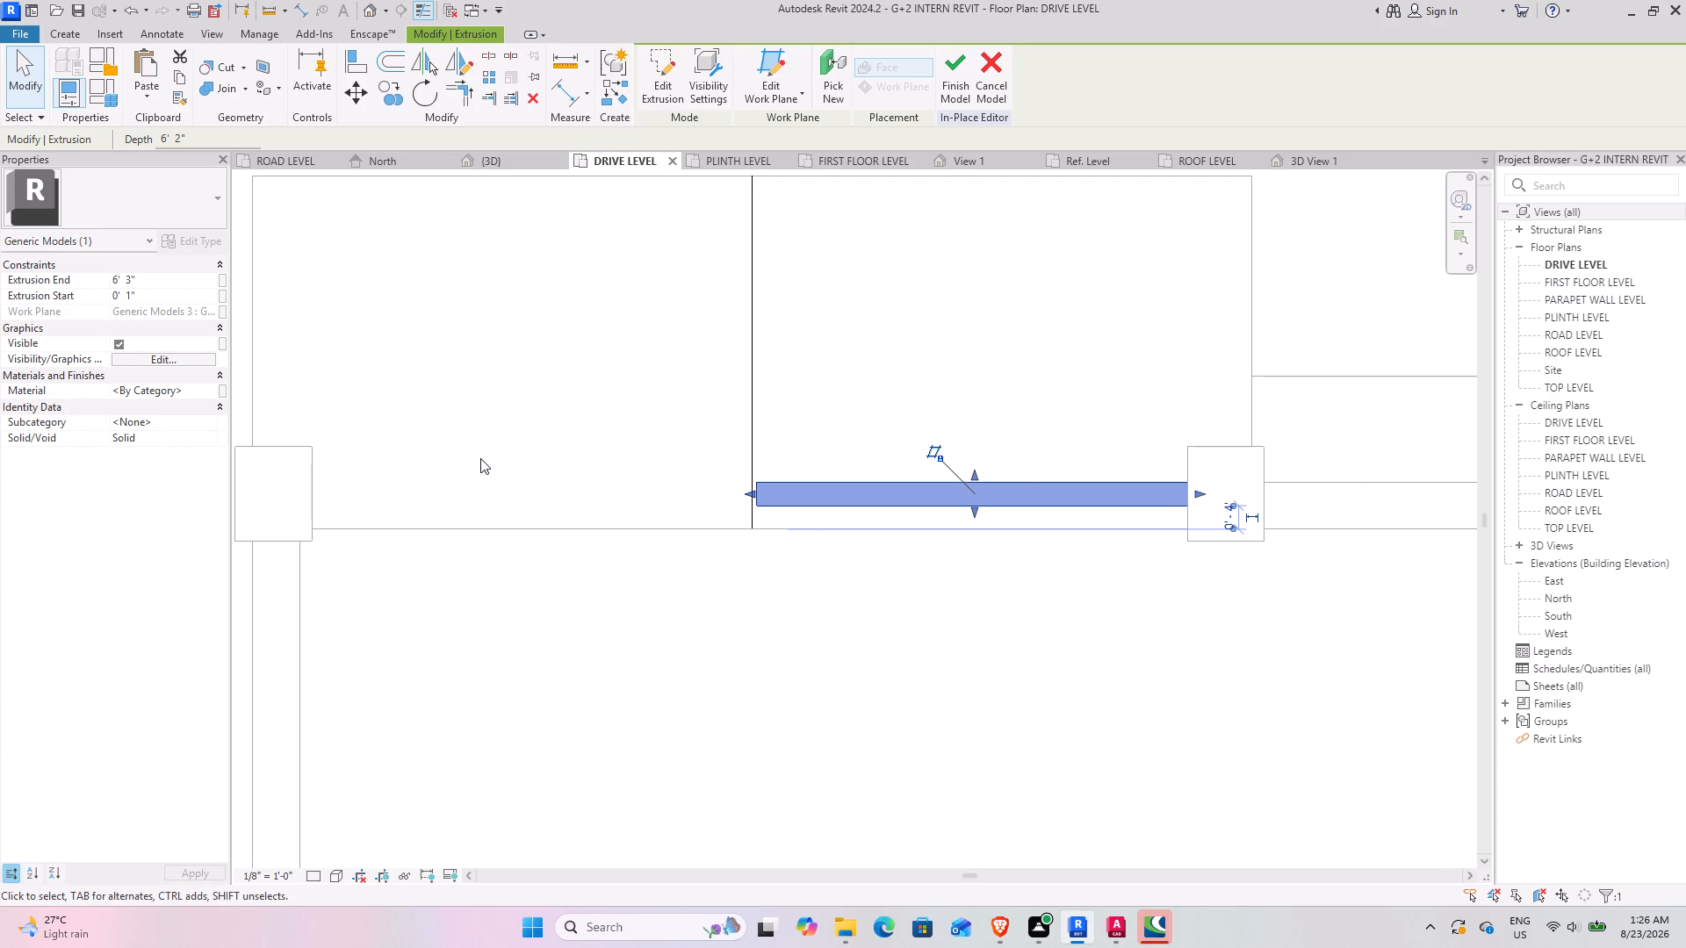
Examine the two gate rails between the pillar and the ramp's centre line in the 3D view.
{"action": "left_click", "coordinate": [496, 159]}
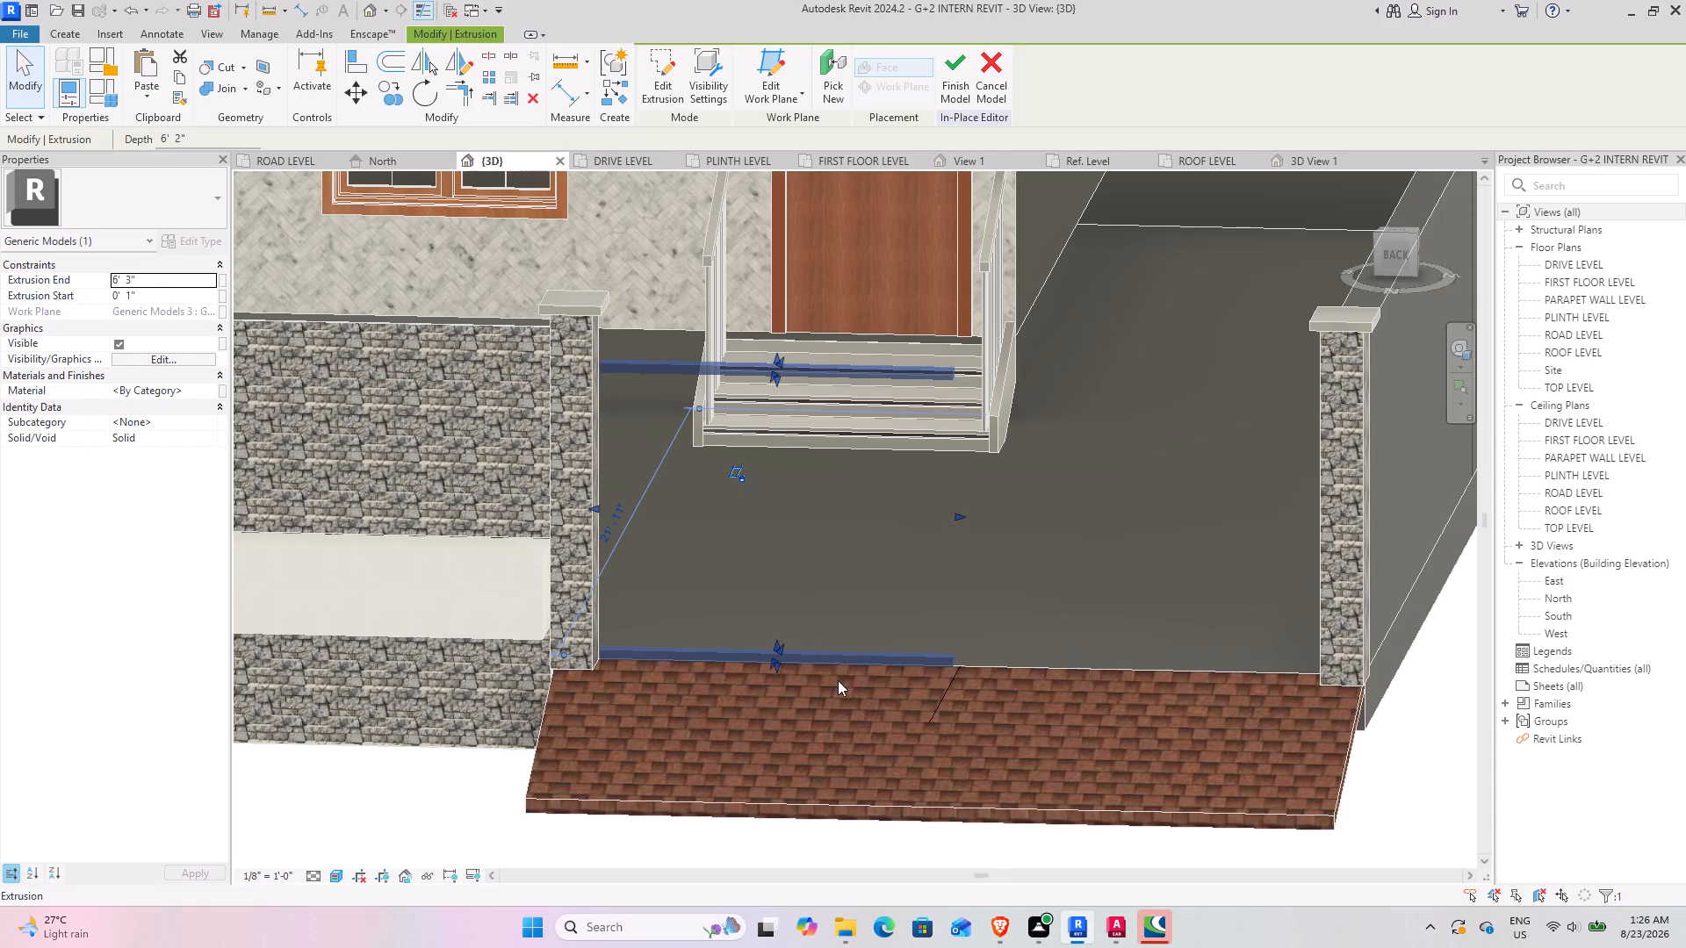
{"action": "middle_click_drag", "start_coordinate": [782, 697], "coordinate": [683, 618]}
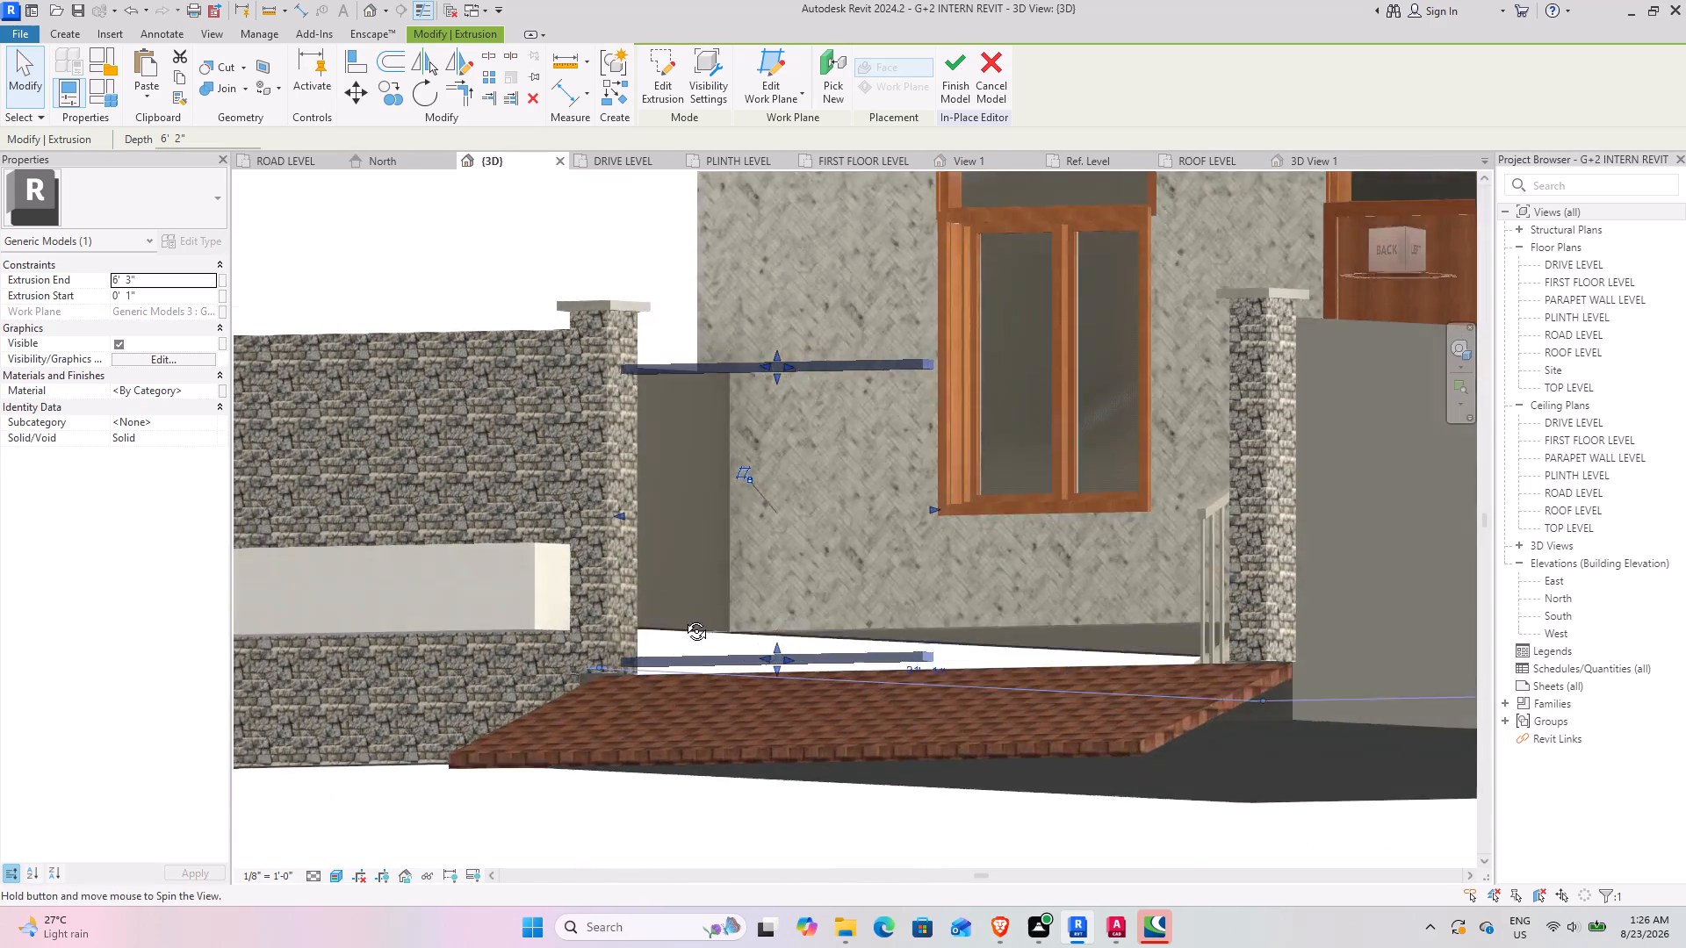
{"action": "middle_click_drag", "start_coordinate": [683, 618], "coordinate": [720, 668]}
{"action": "middle_click_drag", "start_coordinate": [720, 668], "coordinate": [779, 649], "text": "shift"}
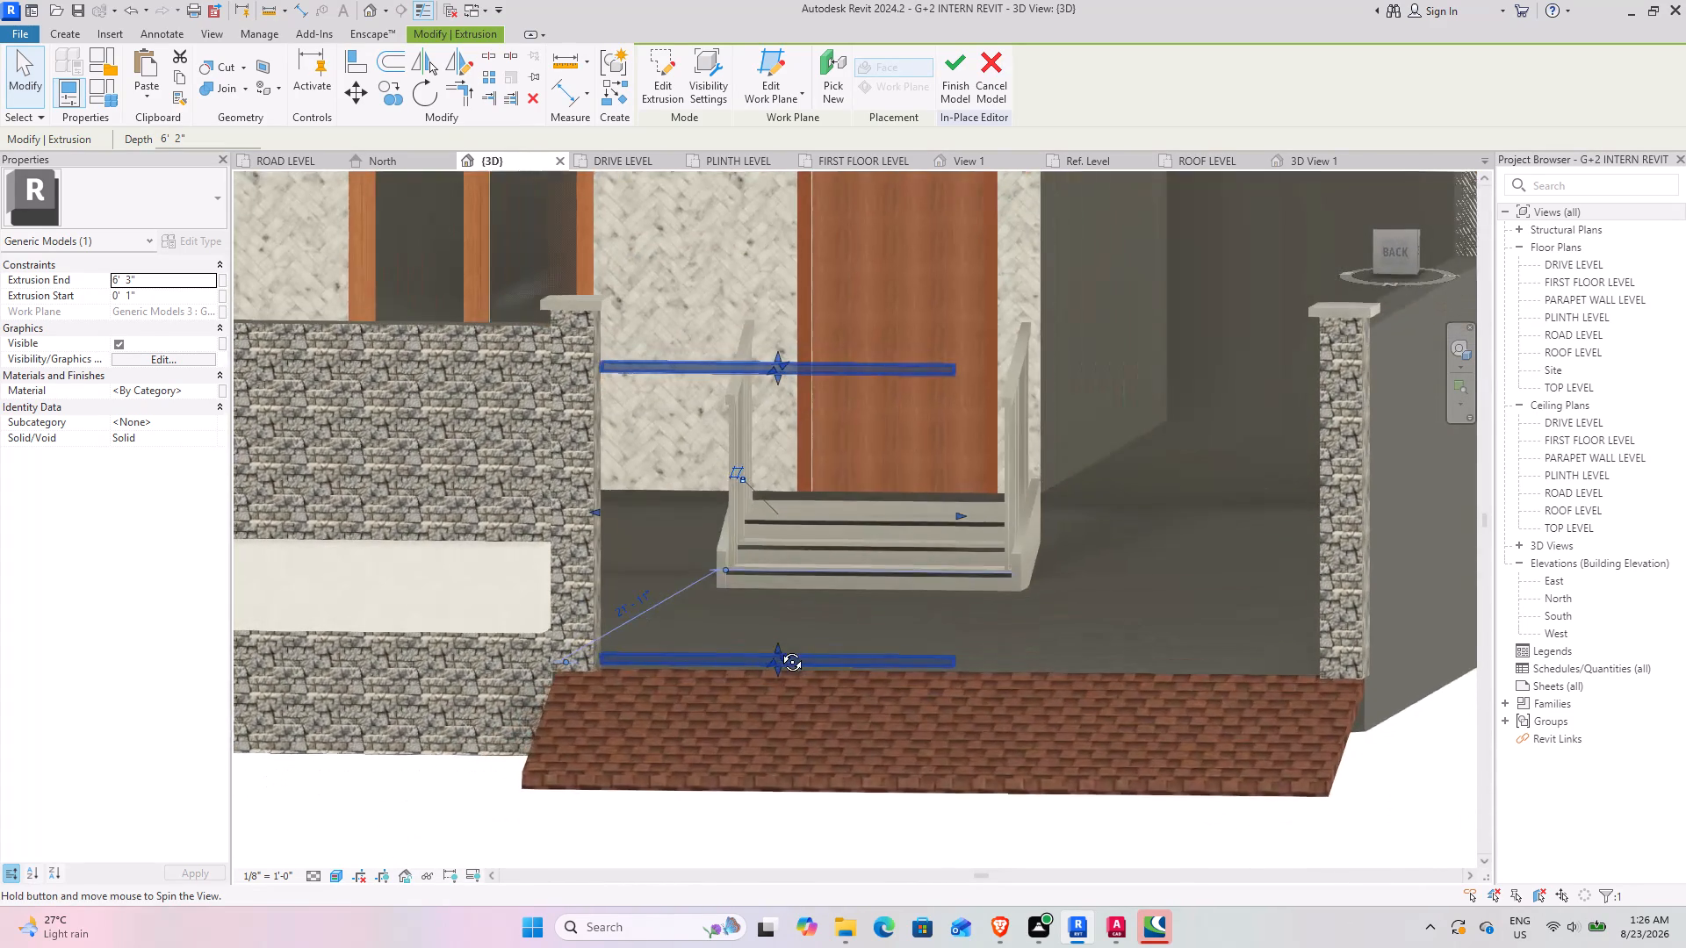
{"action": "middle_click_drag", "start_coordinate": [779, 649], "coordinate": [768, 653], "text": "shift"}
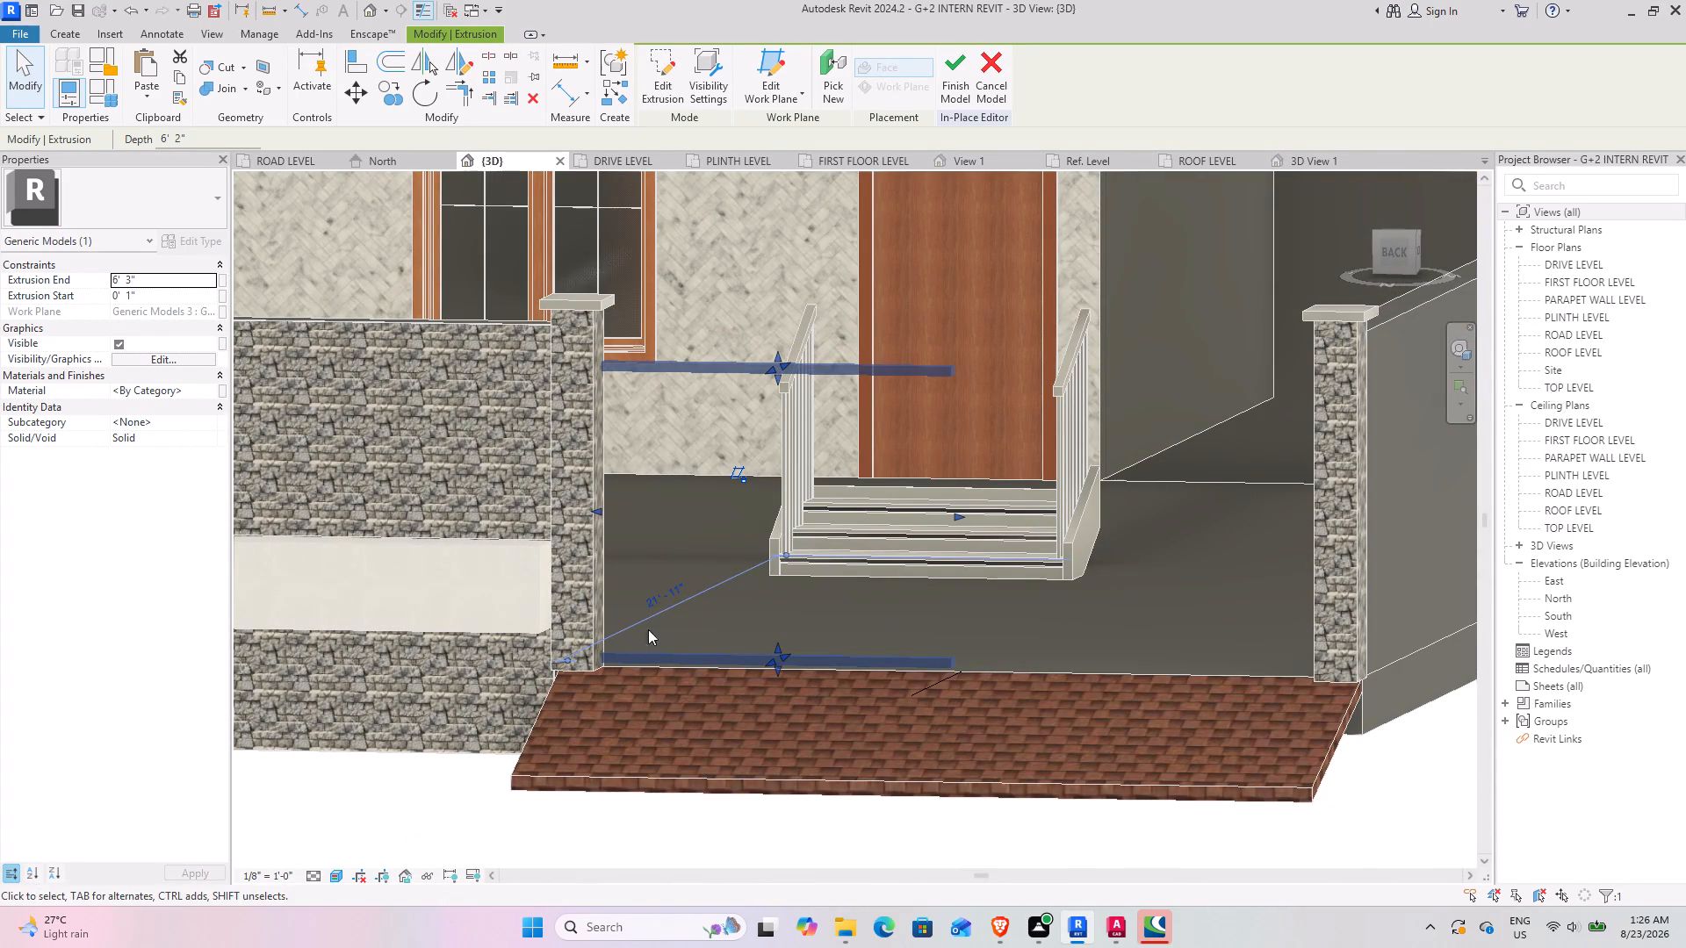
{"action": "middle_click_drag", "start_coordinate": [659, 606], "coordinate": [651, 657]}
{"action": "scroll", "coordinate": [653, 654], "scroll_direction": "up", "scroll_amount": 4}
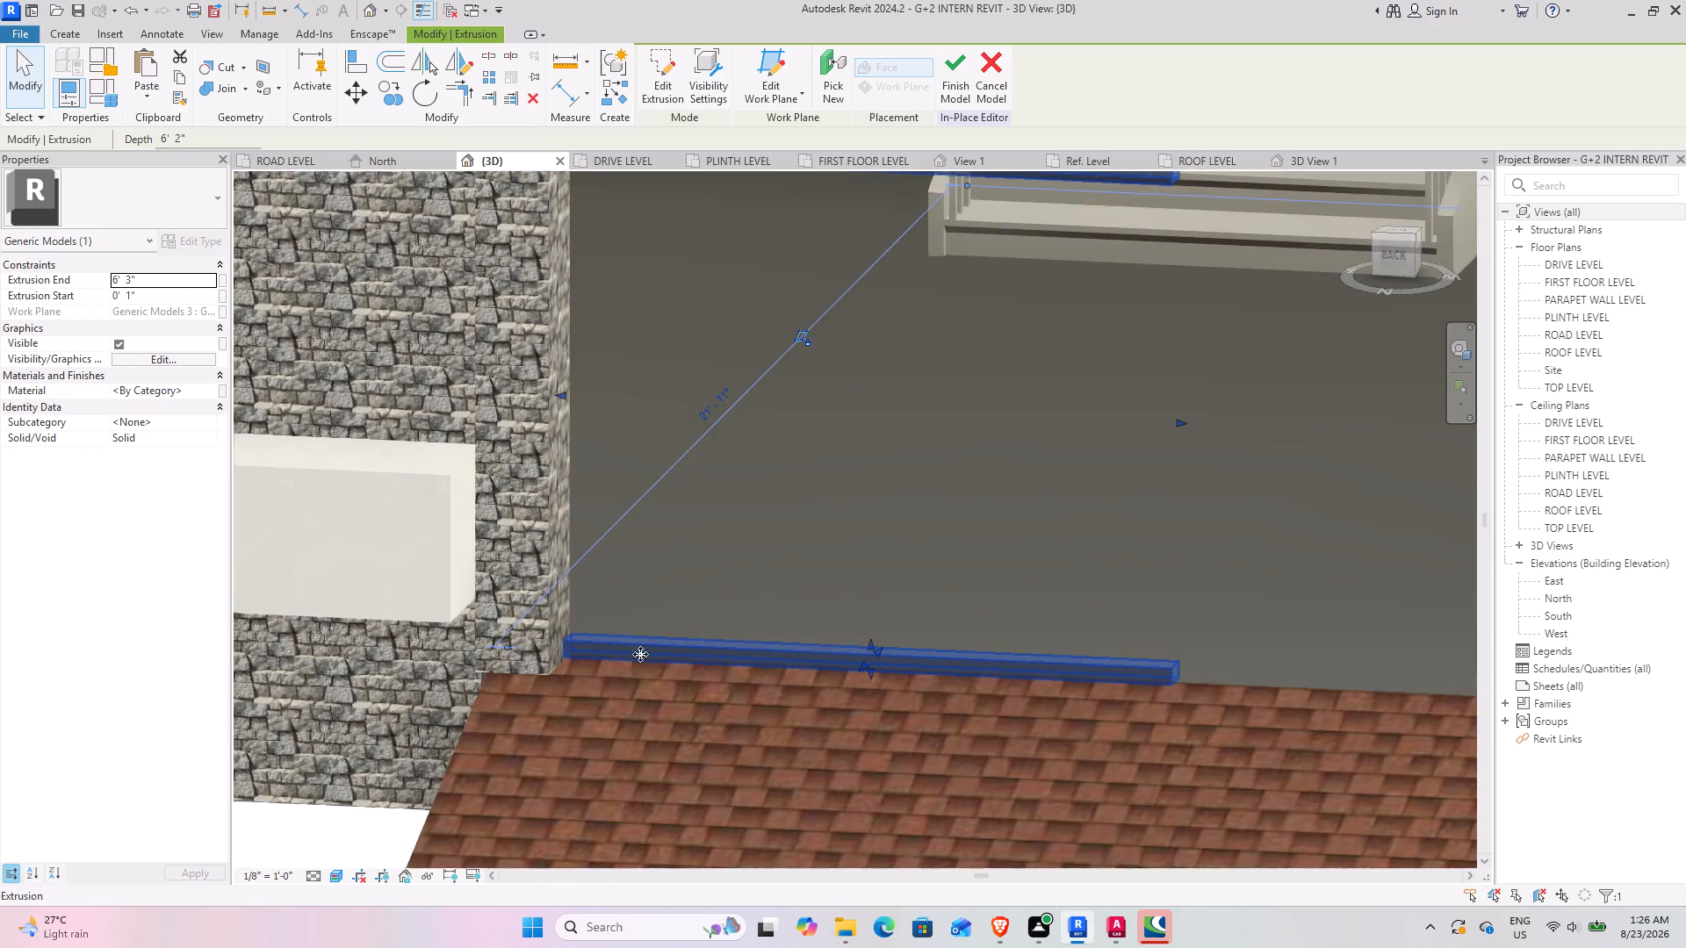
{"action": "scroll", "coordinate": [640, 654], "scroll_direction": "up", "scroll_amount": 3}
{"action": "left_click", "coordinate": [616, 729]}
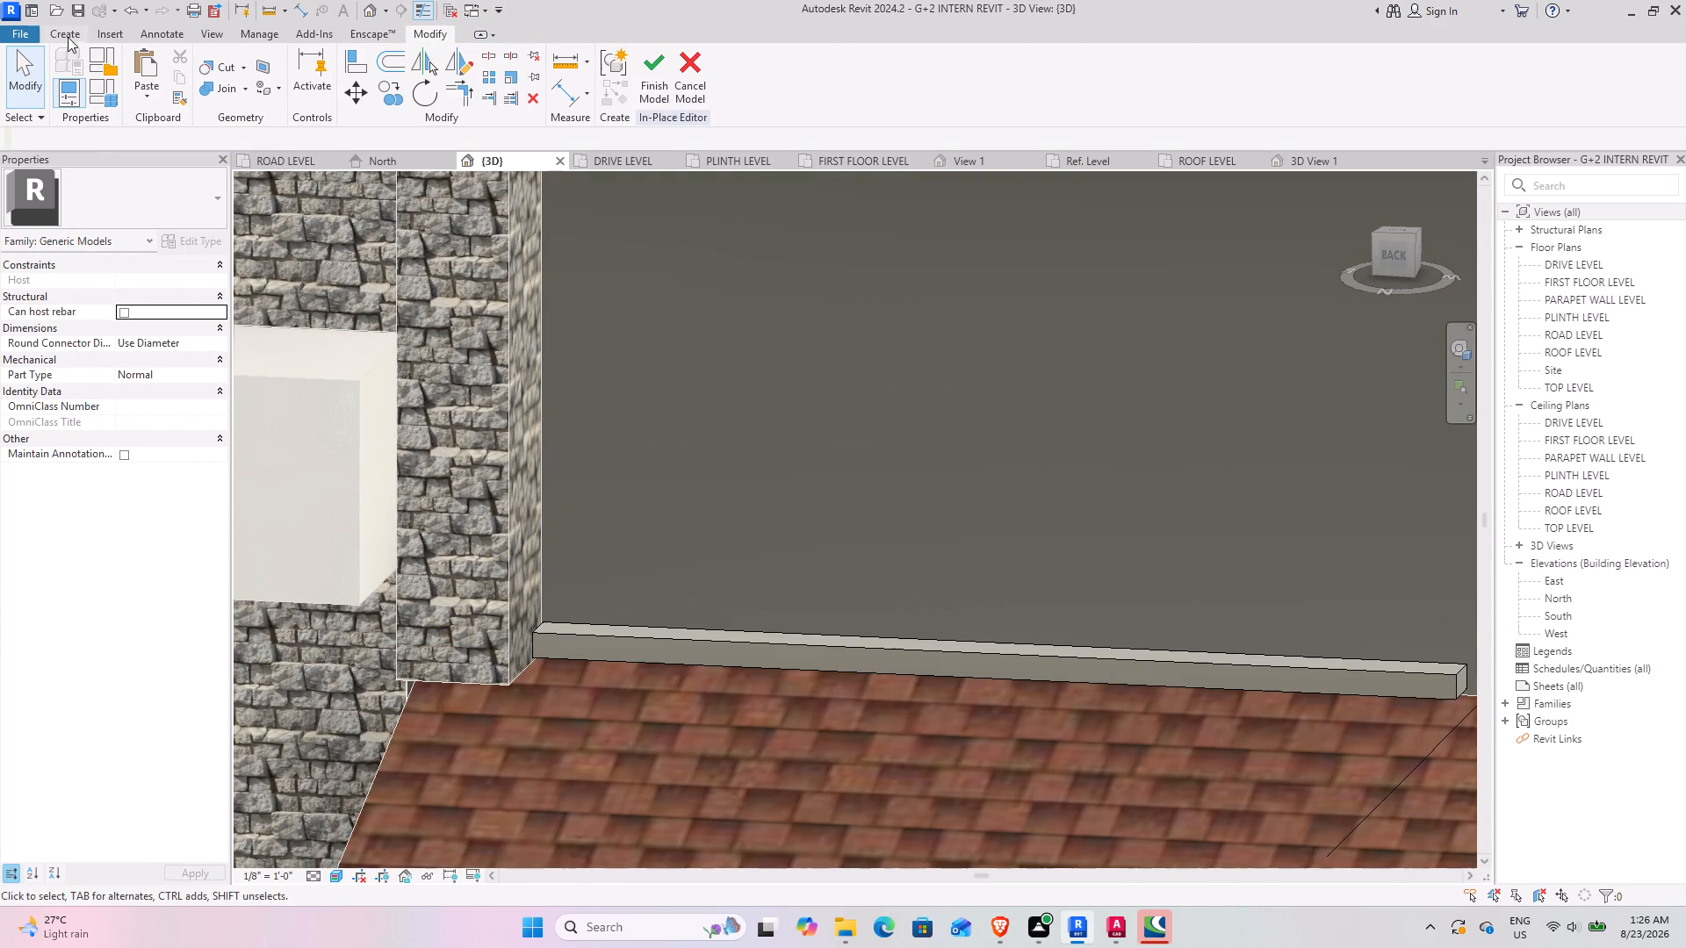
Start a new extrusion with the top face of the lower gate rail as its work plane.
{"action": "left_click", "coordinate": [67, 36]}
{"action": "left_click", "coordinate": [148, 65]}
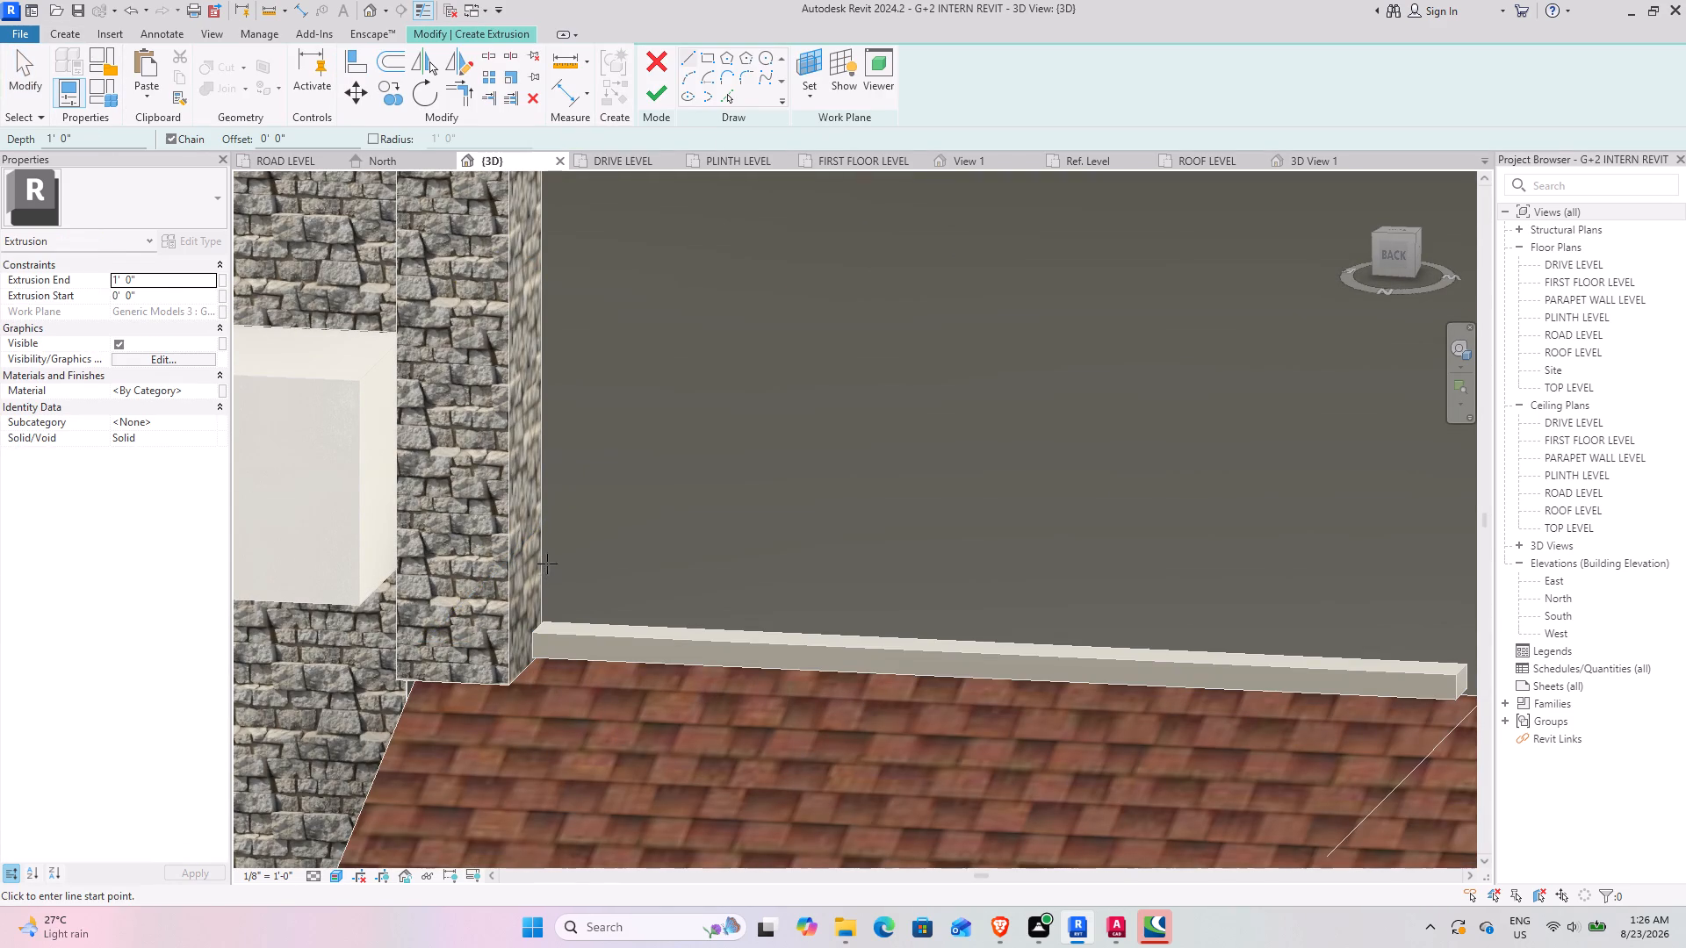
{"action": "middle_click_drag", "start_coordinate": [549, 543], "coordinate": [527, 636], "text": "shift"}
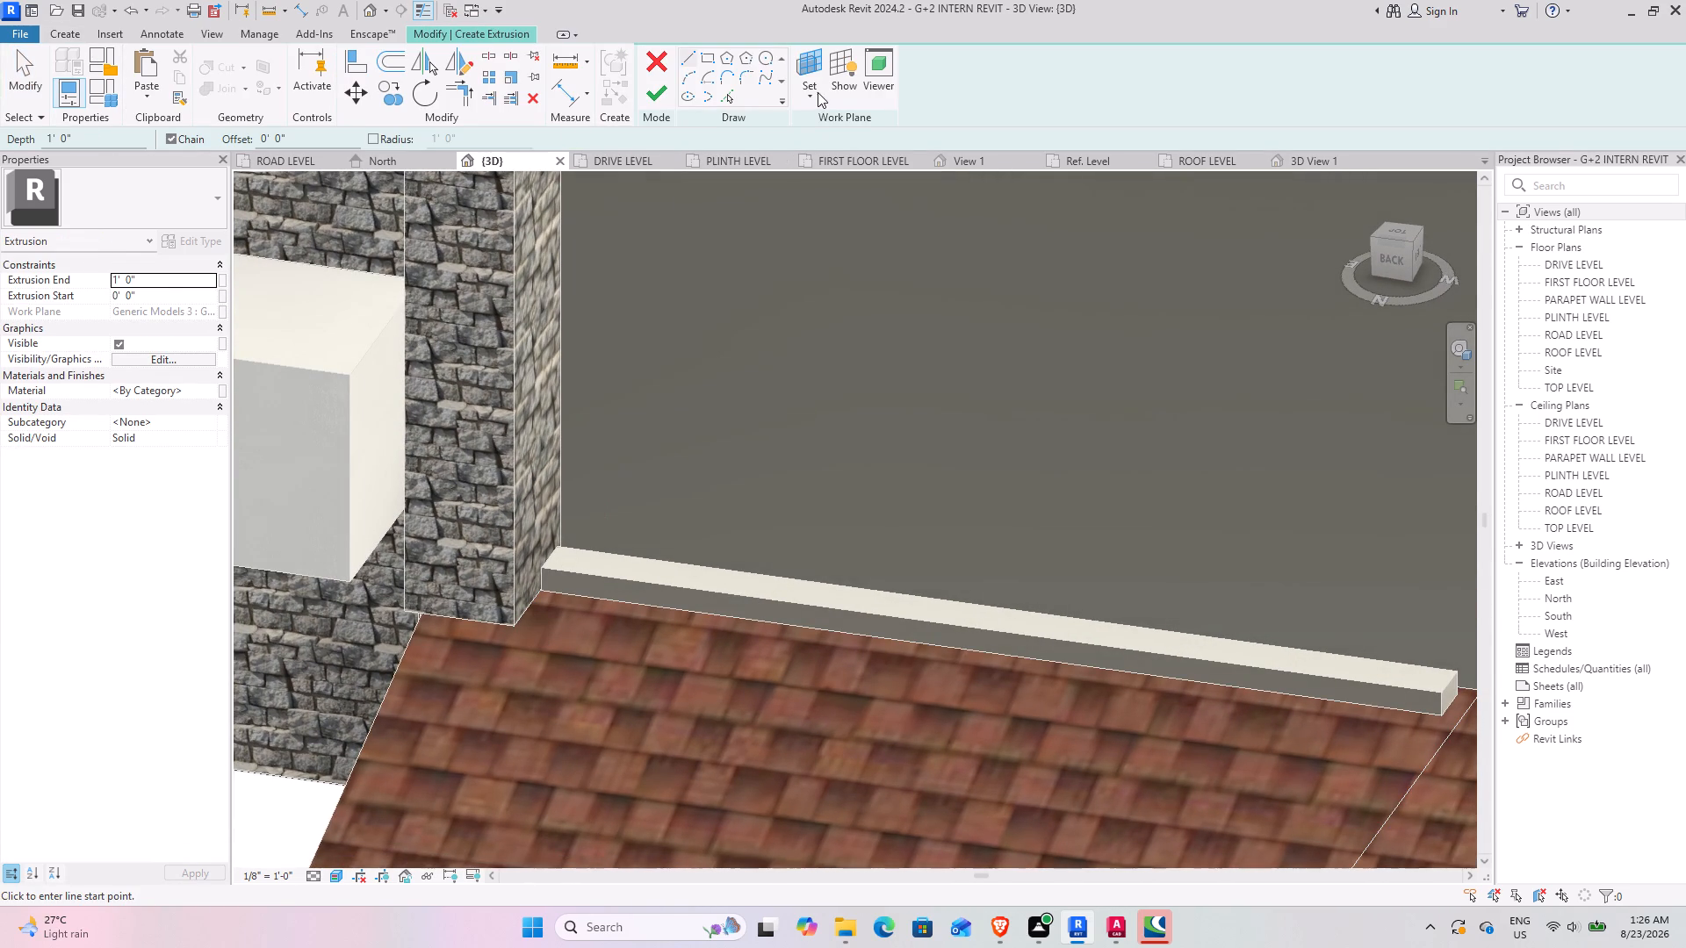
{"action": "left_click", "coordinate": [818, 91]}
{"action": "left_click", "coordinate": [818, 154]}
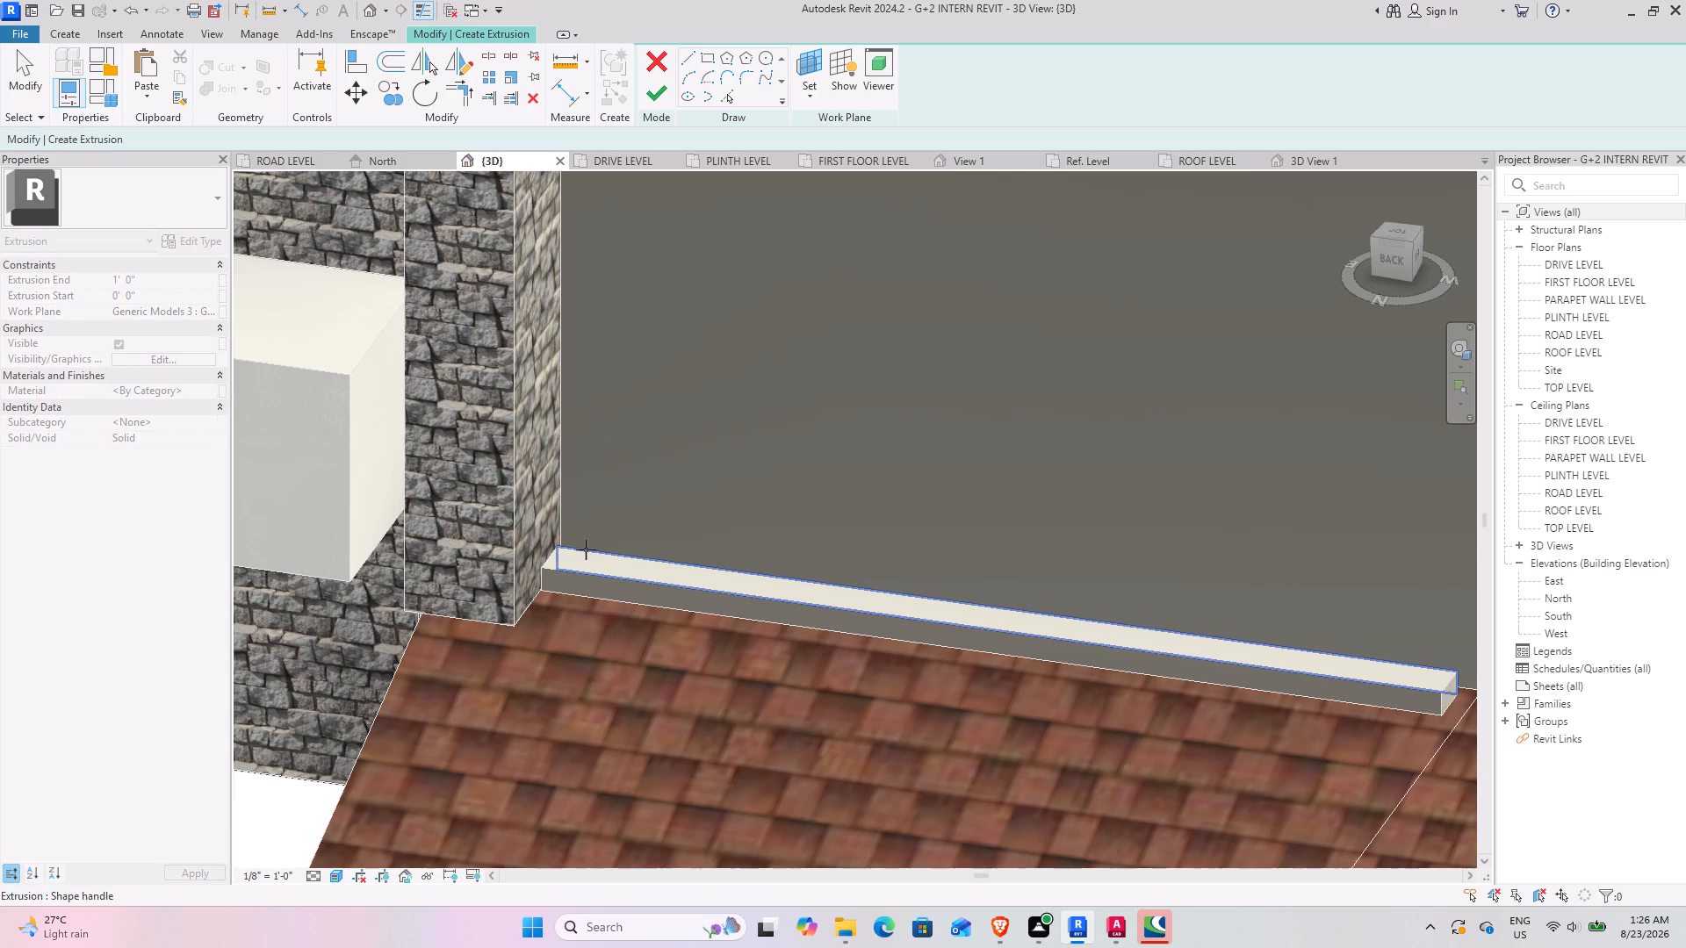
{"action": "left_click", "coordinate": [586, 549]}
{"action": "left_click", "coordinate": [817, 93]}
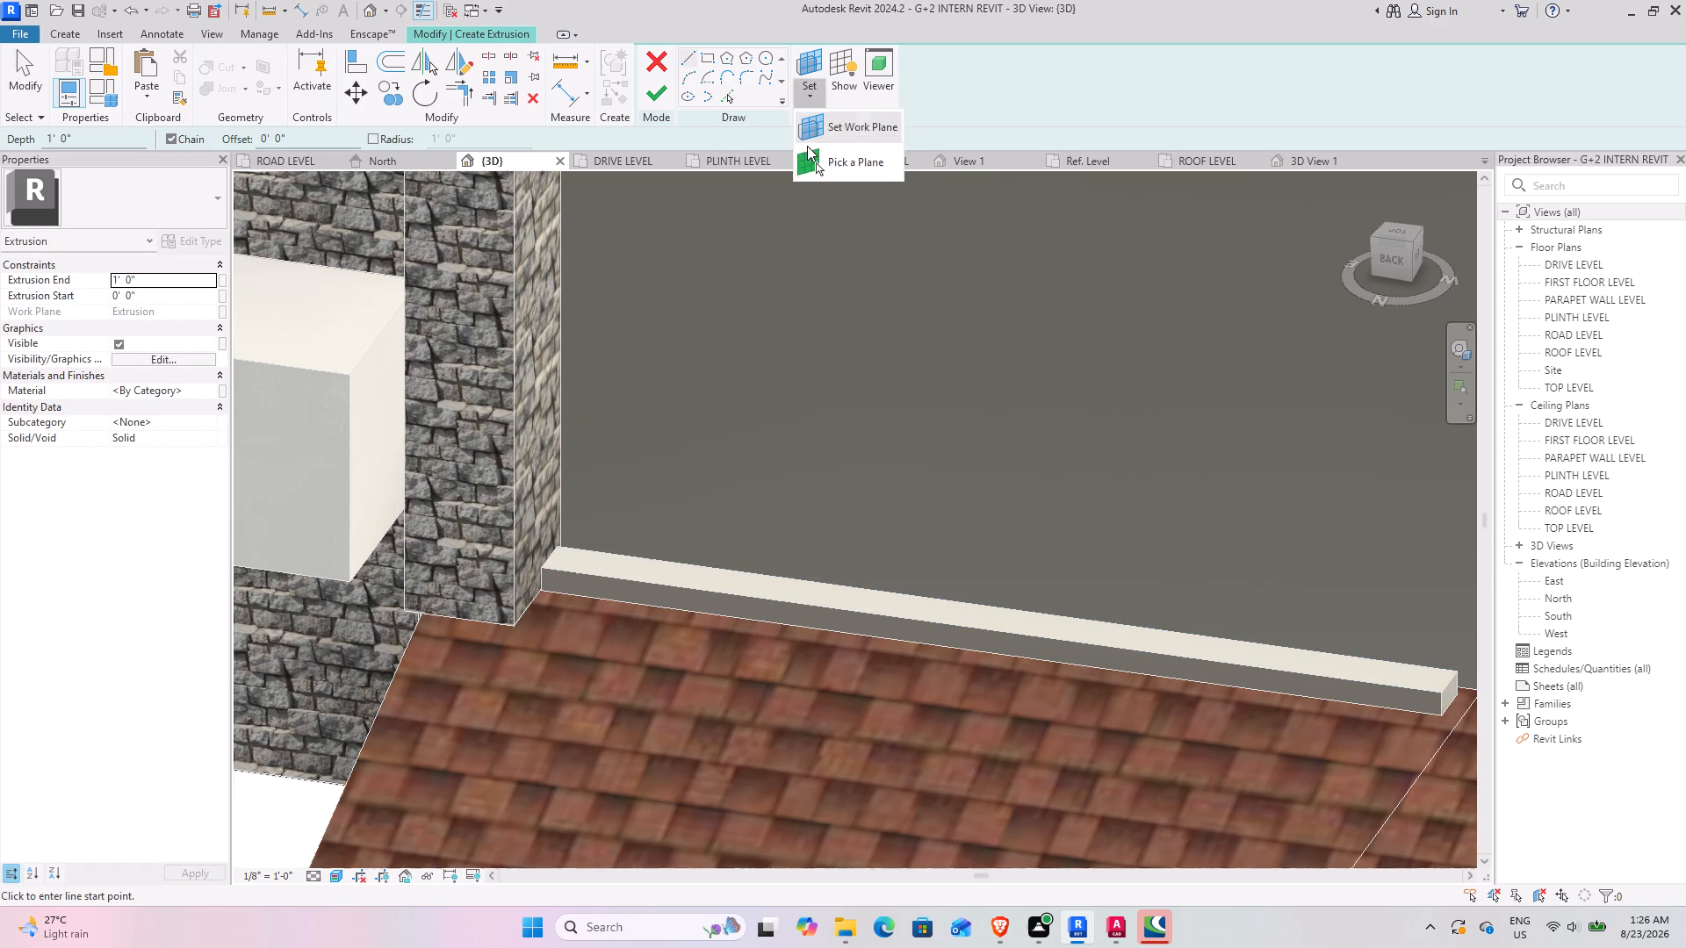
{"action": "left_click", "coordinate": [808, 155]}
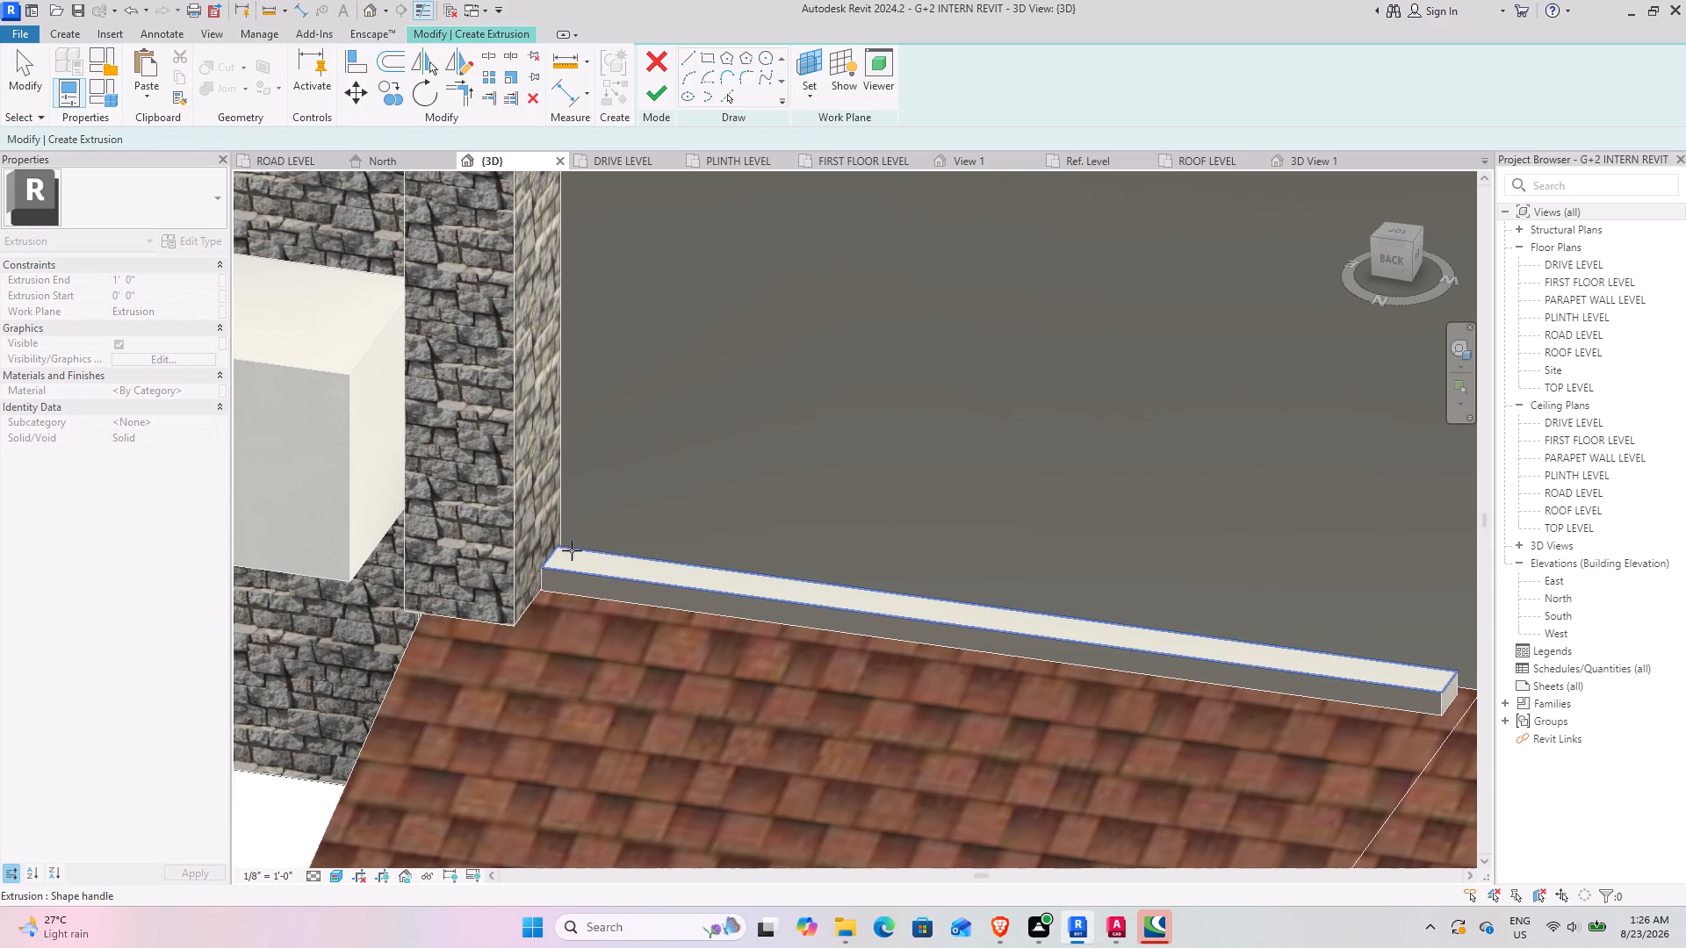
{"action": "left_click", "coordinate": [570, 556]}
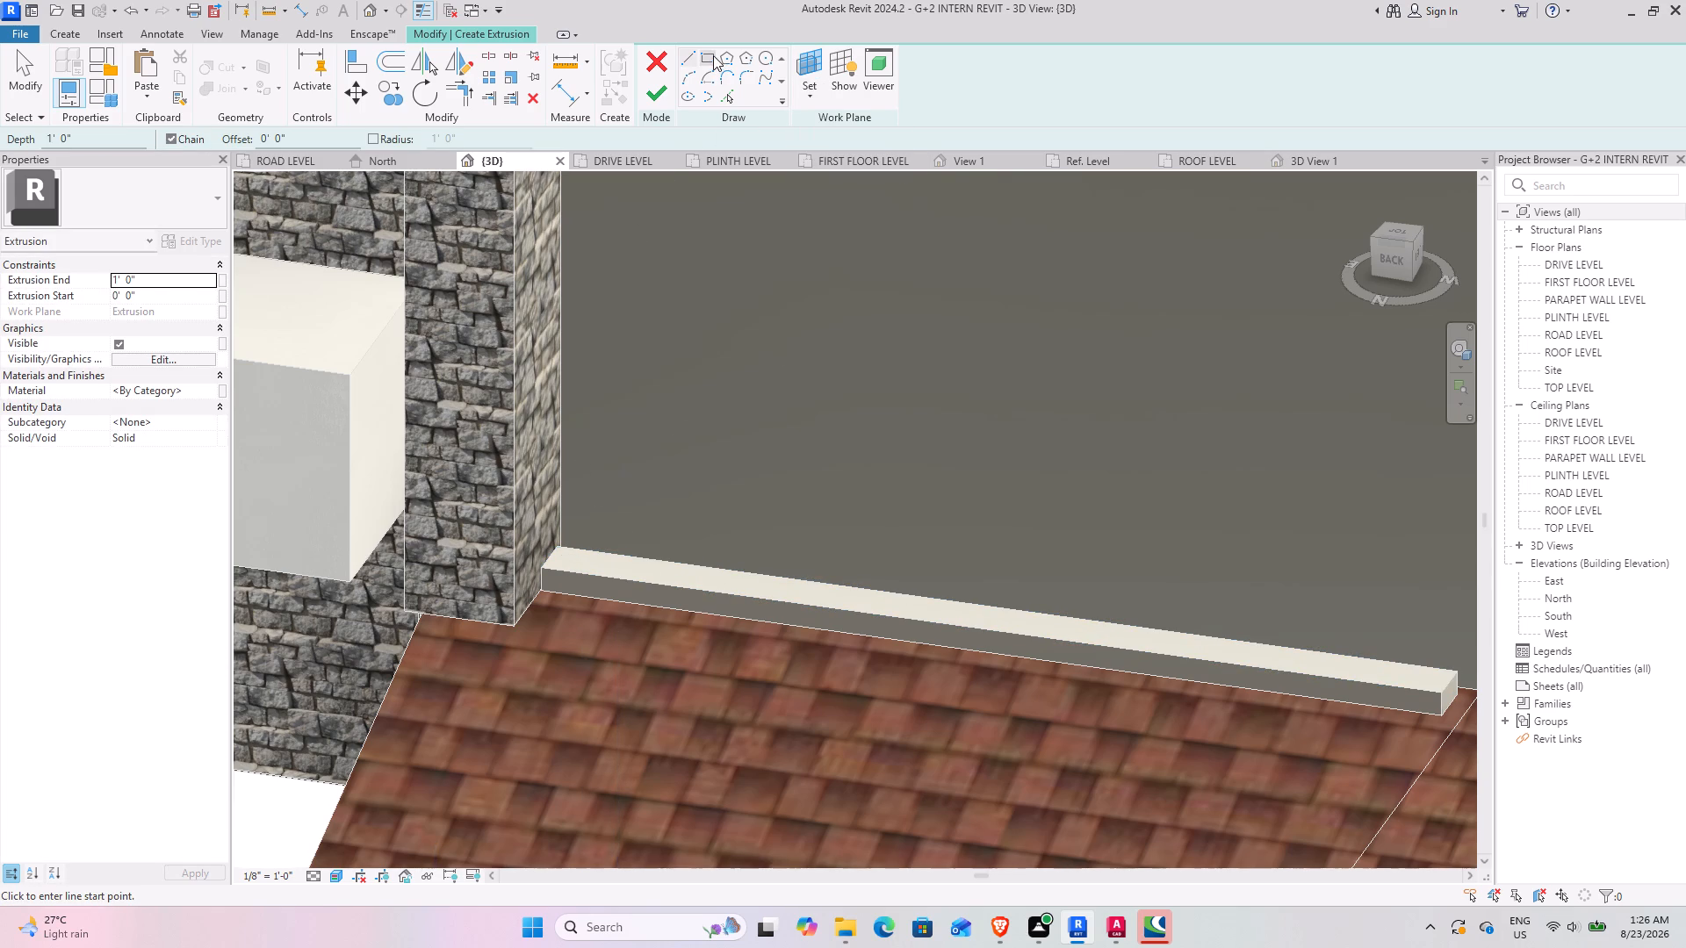
Sketch a rectangle about 2 1/4" wide across the rail's full 4" depth, starting from the rail's back corner at the pillar.
{"action": "left_click", "coordinate": [713, 55]}
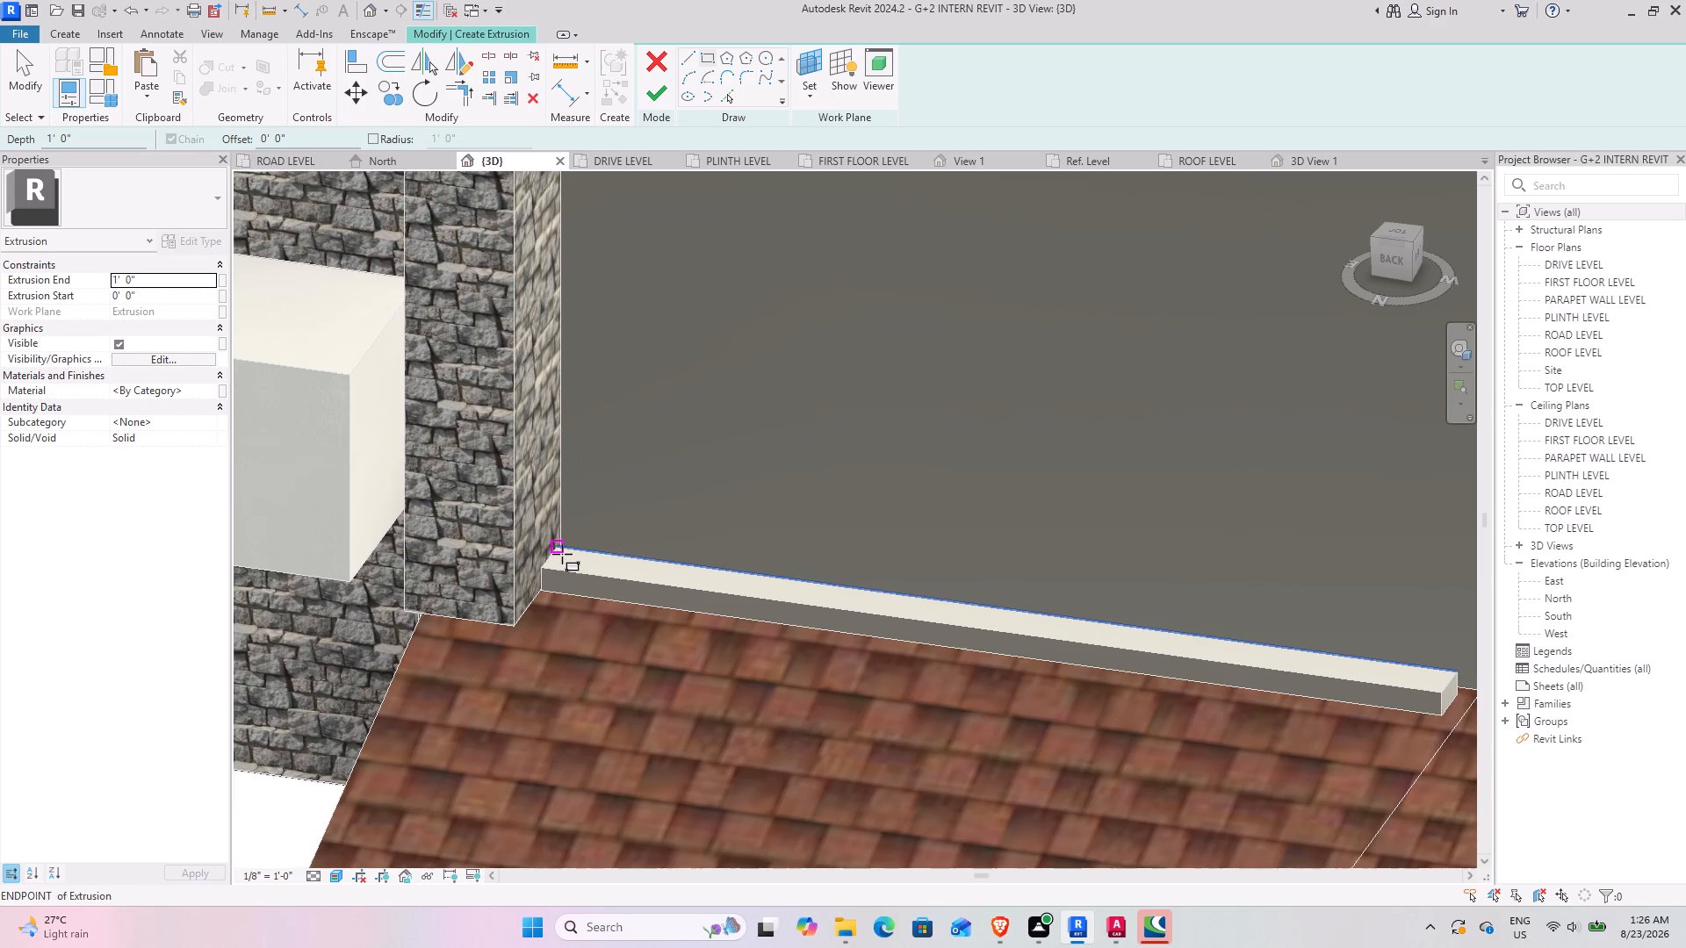
{"action": "scroll", "coordinate": [562, 554], "scroll_direction": "up", "scroll_amount": 2}
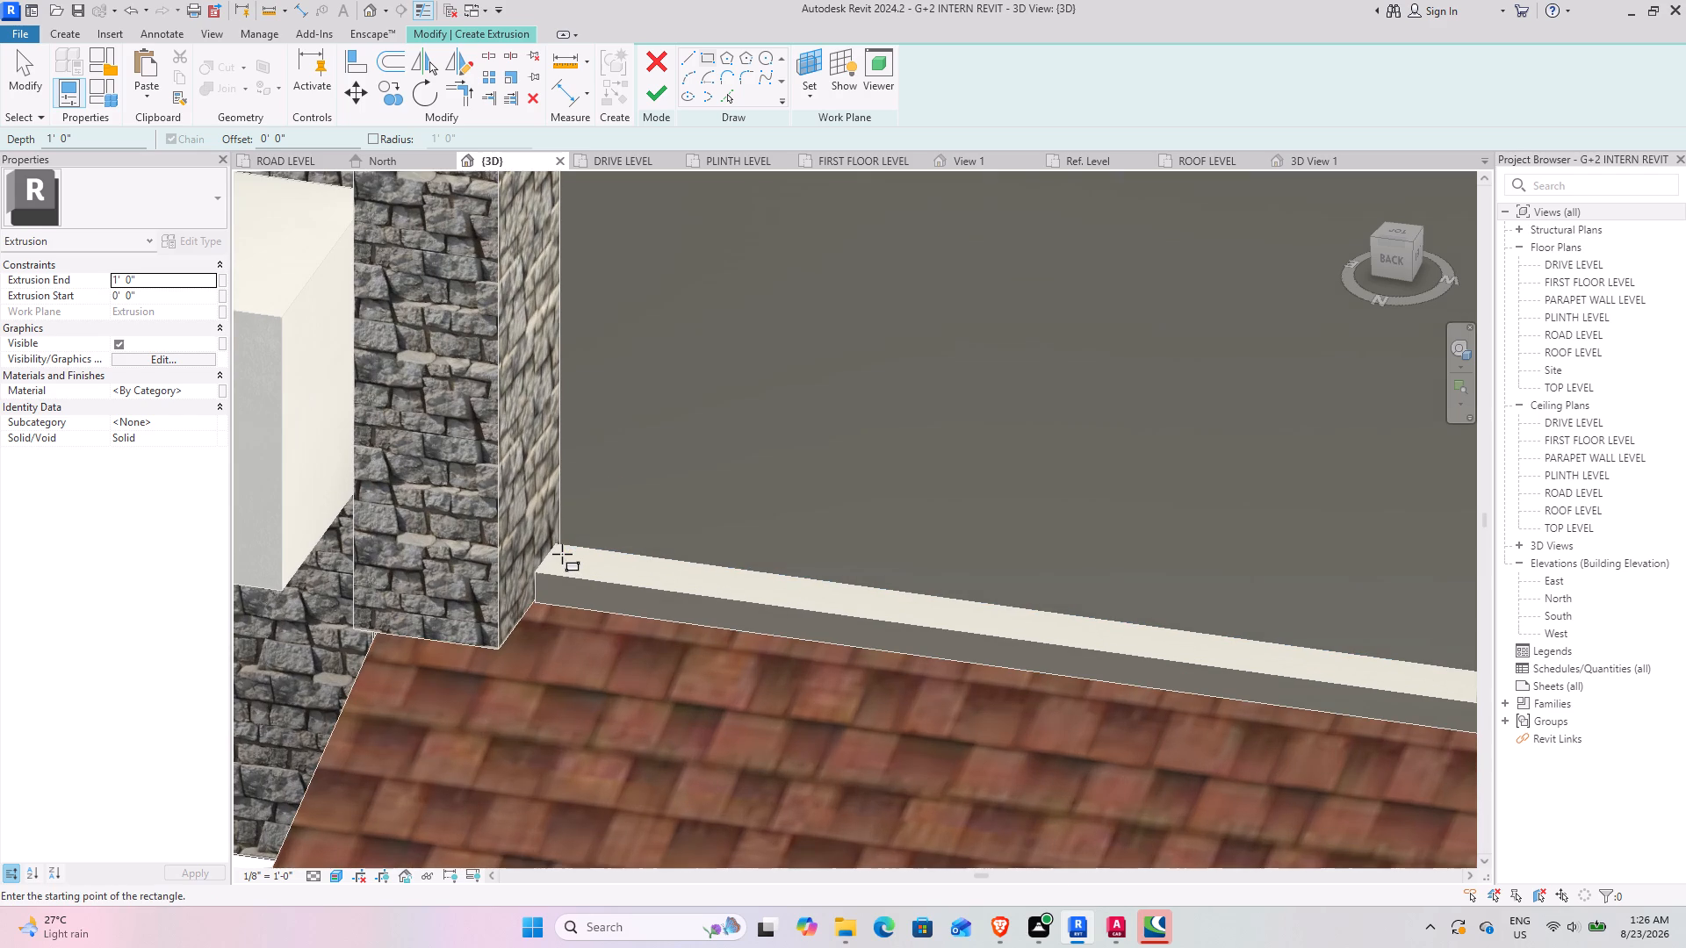
{"action": "scroll", "coordinate": [562, 554], "scroll_direction": "up", "scroll_amount": 3}
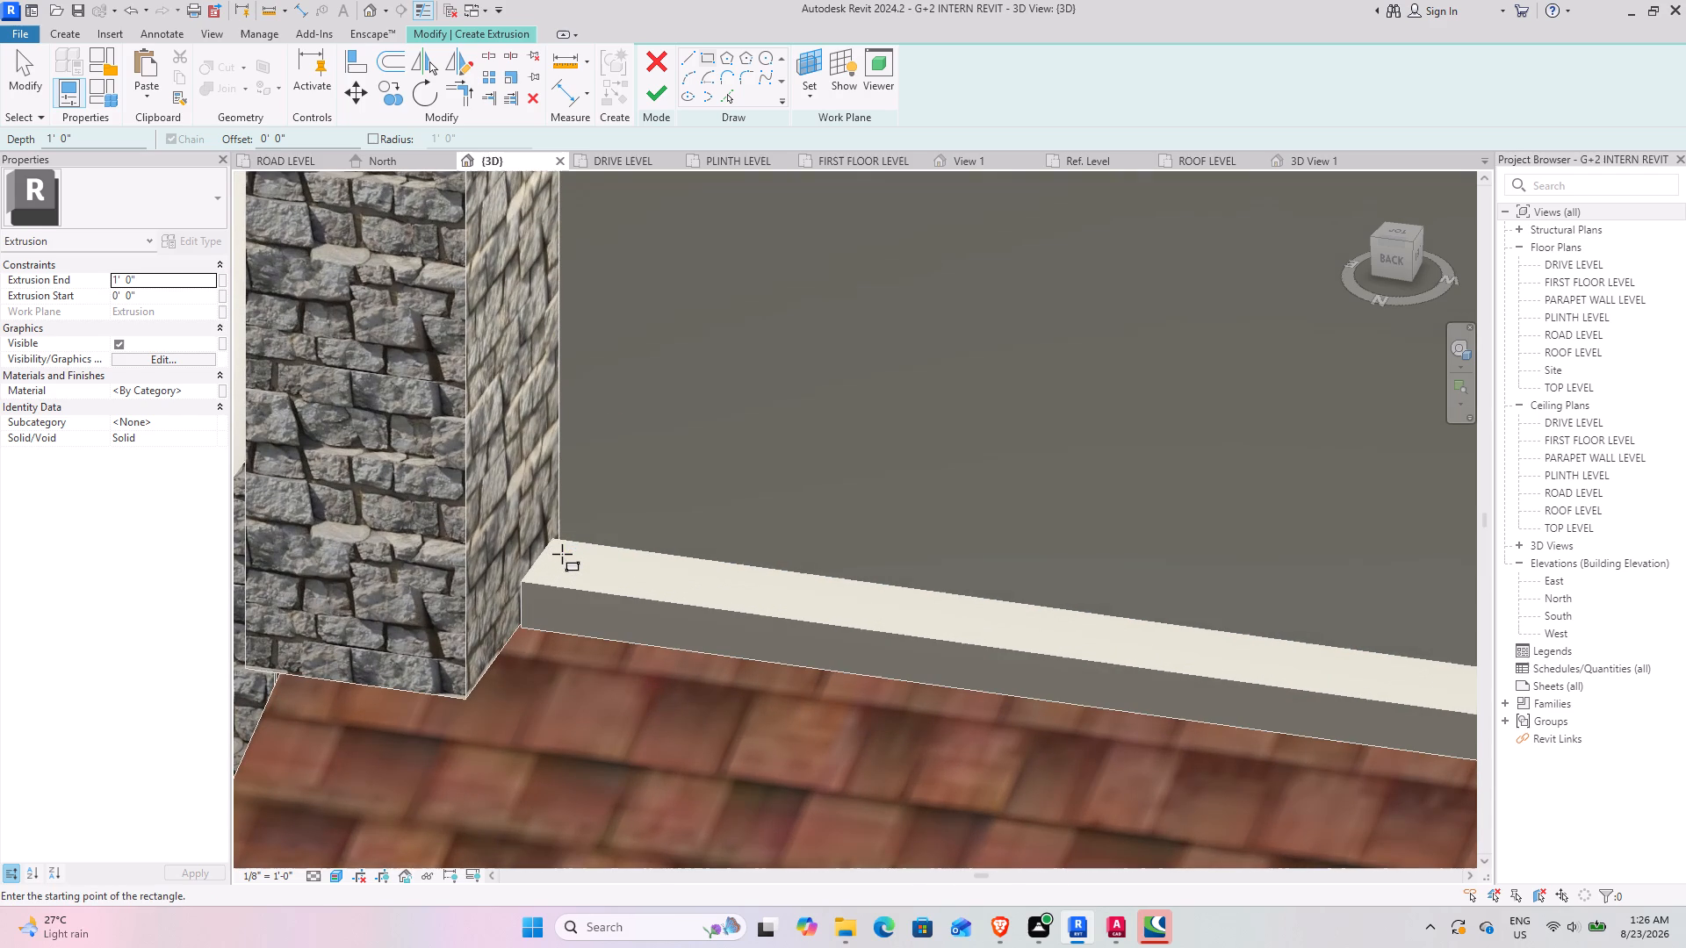
{"action": "scroll", "coordinate": [562, 554], "scroll_direction": "up", "scroll_amount": 2}
{"action": "left_click", "coordinate": [551, 532]}
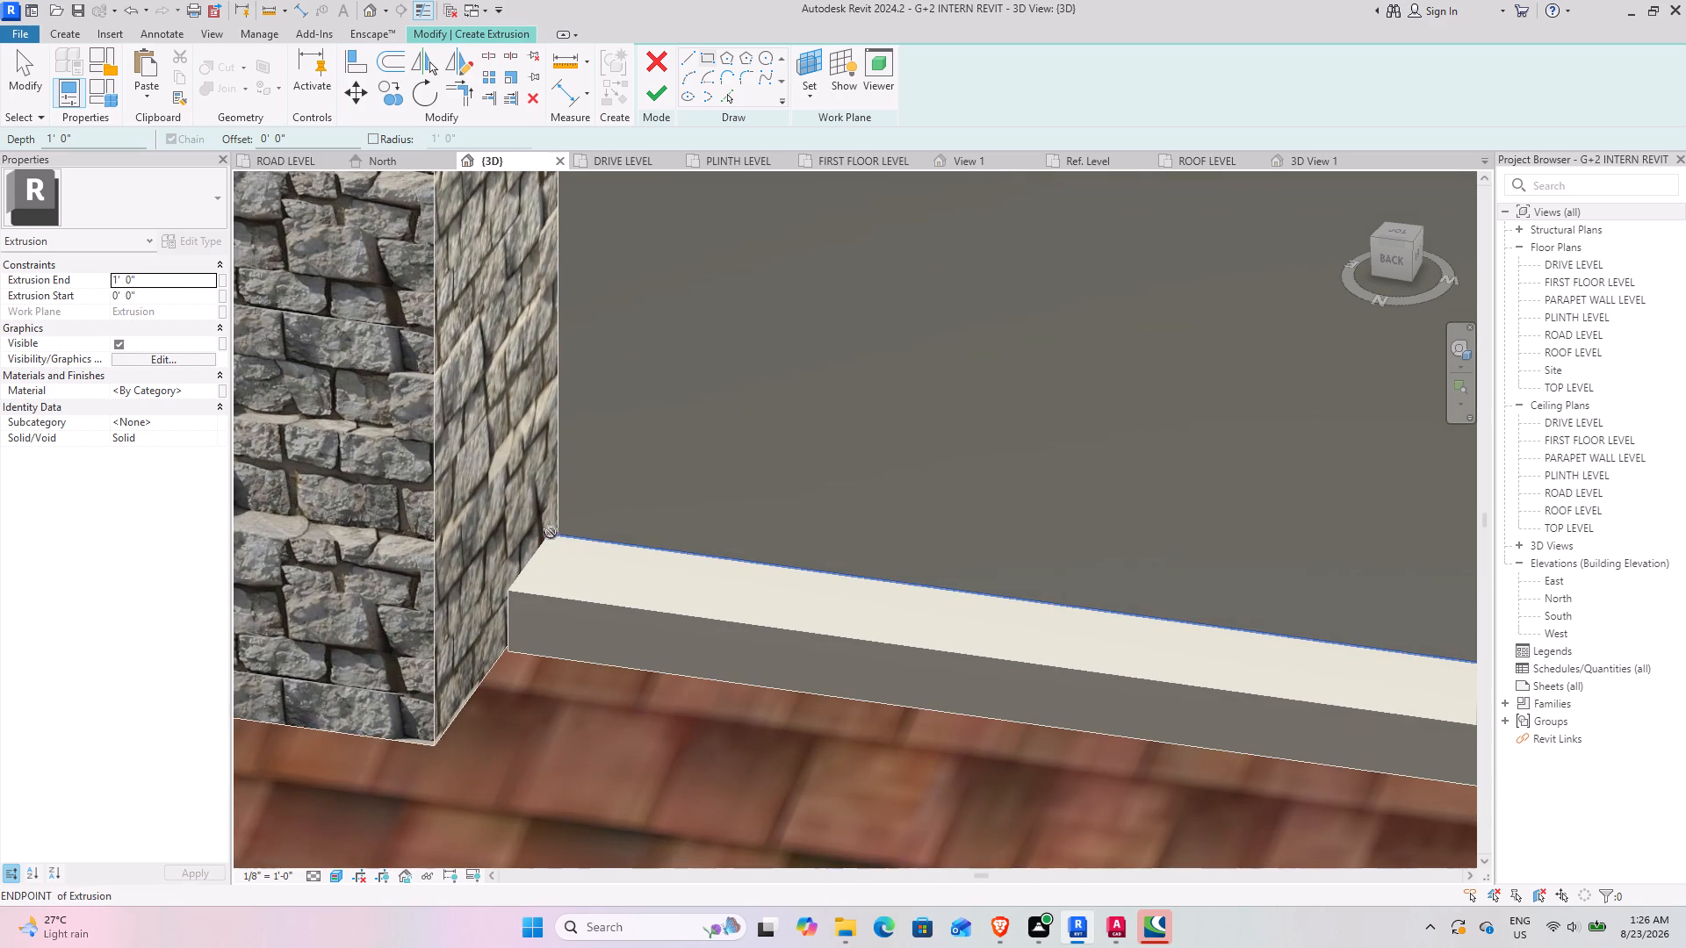
{"action": "left_click", "coordinate": [581, 599]}
{"action": "scroll", "coordinate": [647, 511], "scroll_direction": "down", "scroll_amount": 8}
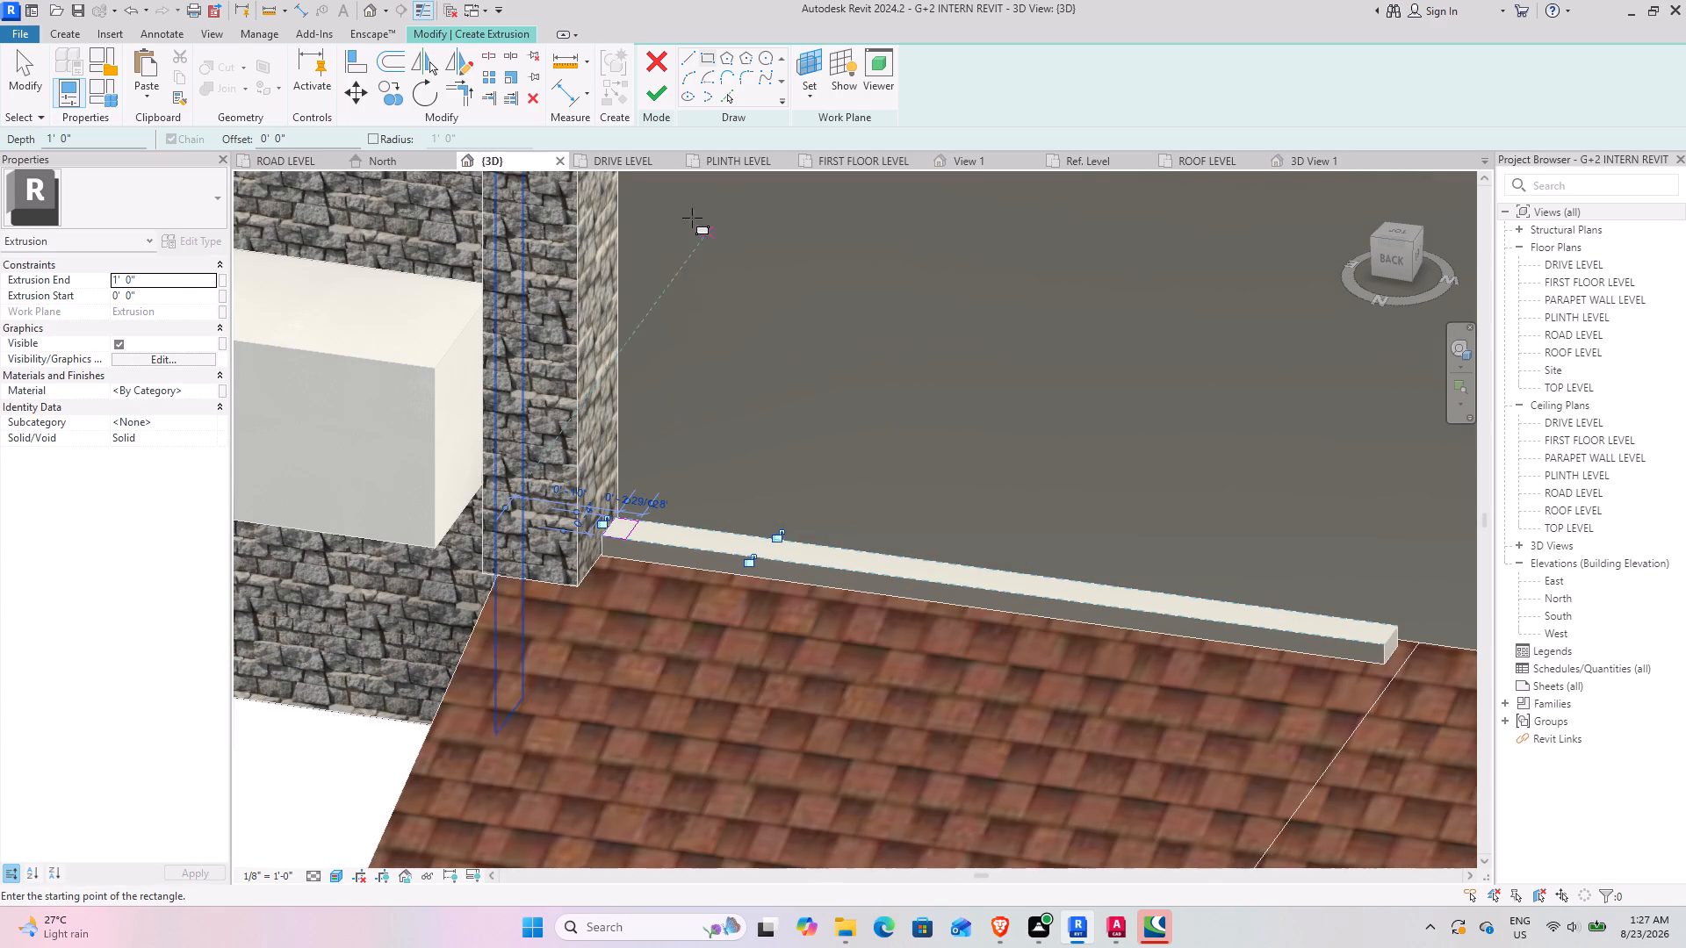
{"action": "left_click", "coordinate": [33, 89]}
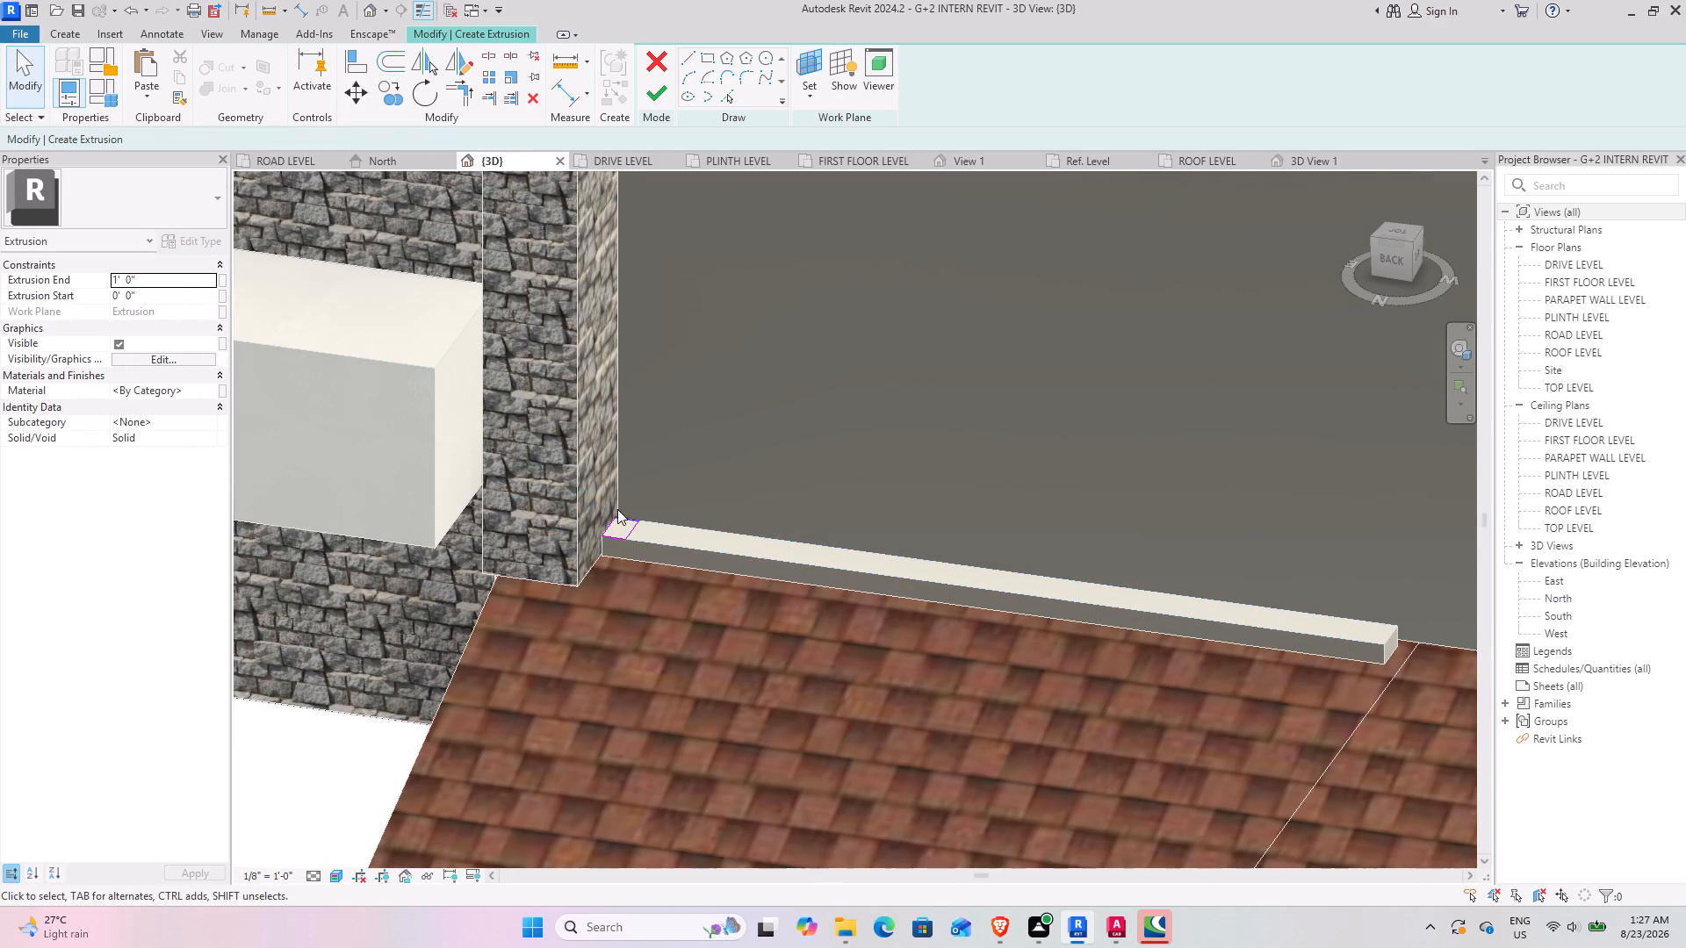
Narrow the sketched rectangle by nudging its edge farthest from the pillar four increments toward the pillar.
{"action": "scroll", "coordinate": [623, 518], "scroll_direction": "up", "scroll_amount": 10}
{"action": "left_click", "coordinate": [658, 558]}
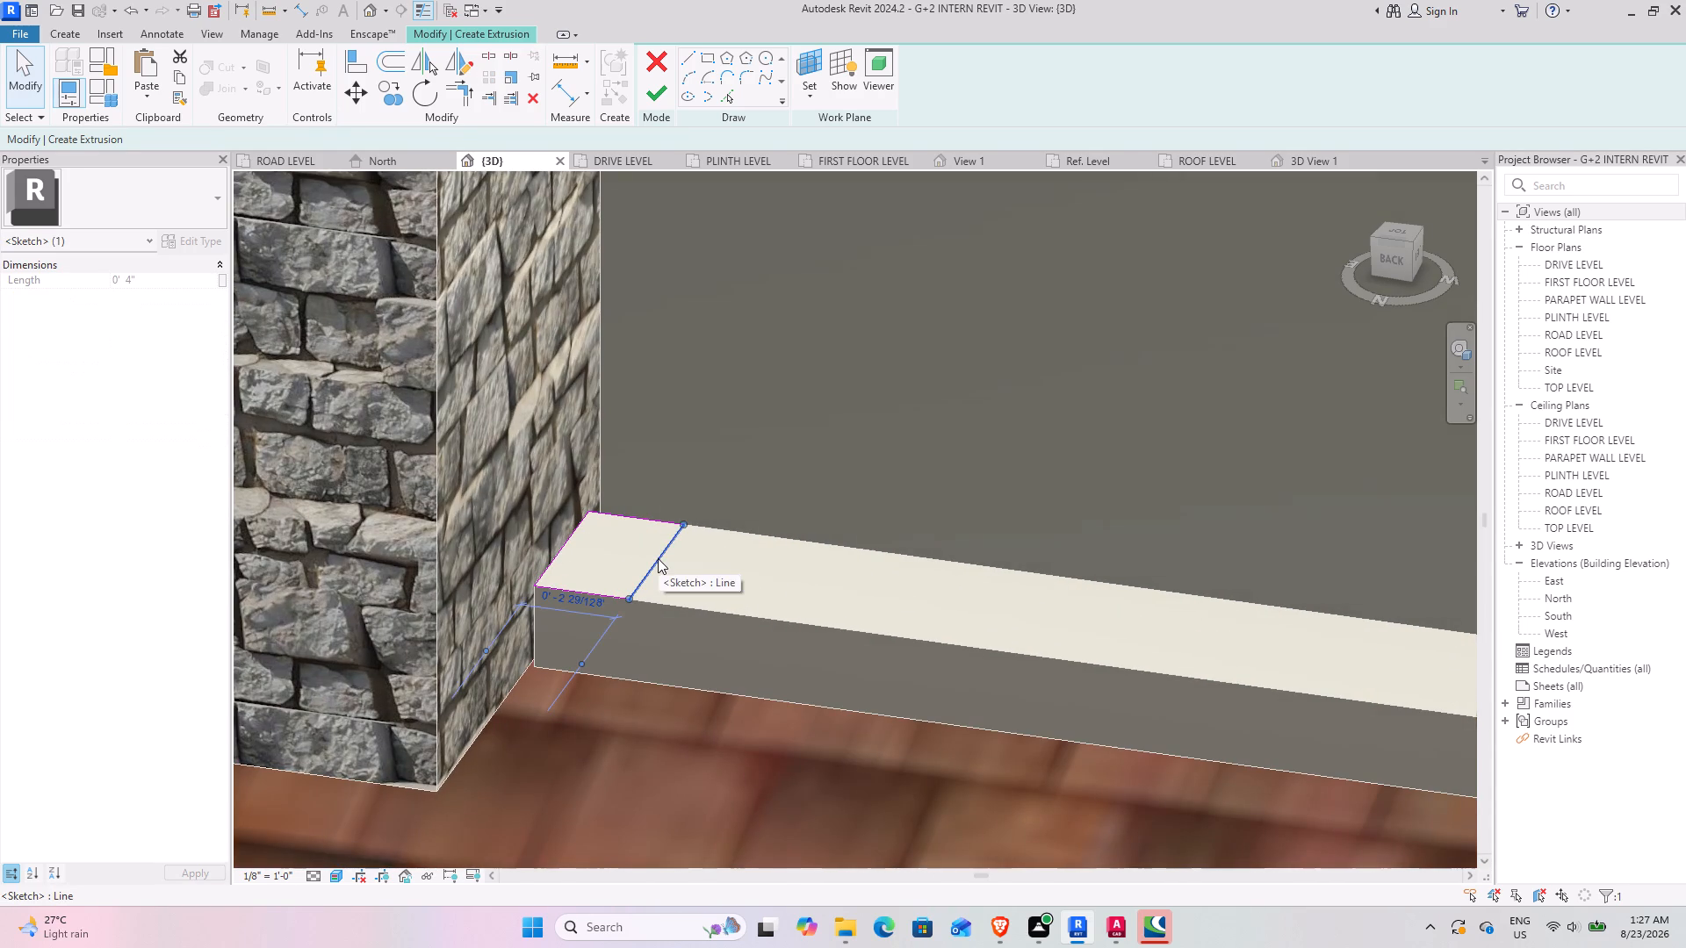
{"action": "key", "text": "Left"}
{"action": "key", "text": "Left"}
{"action": "key", "text": "Left"}
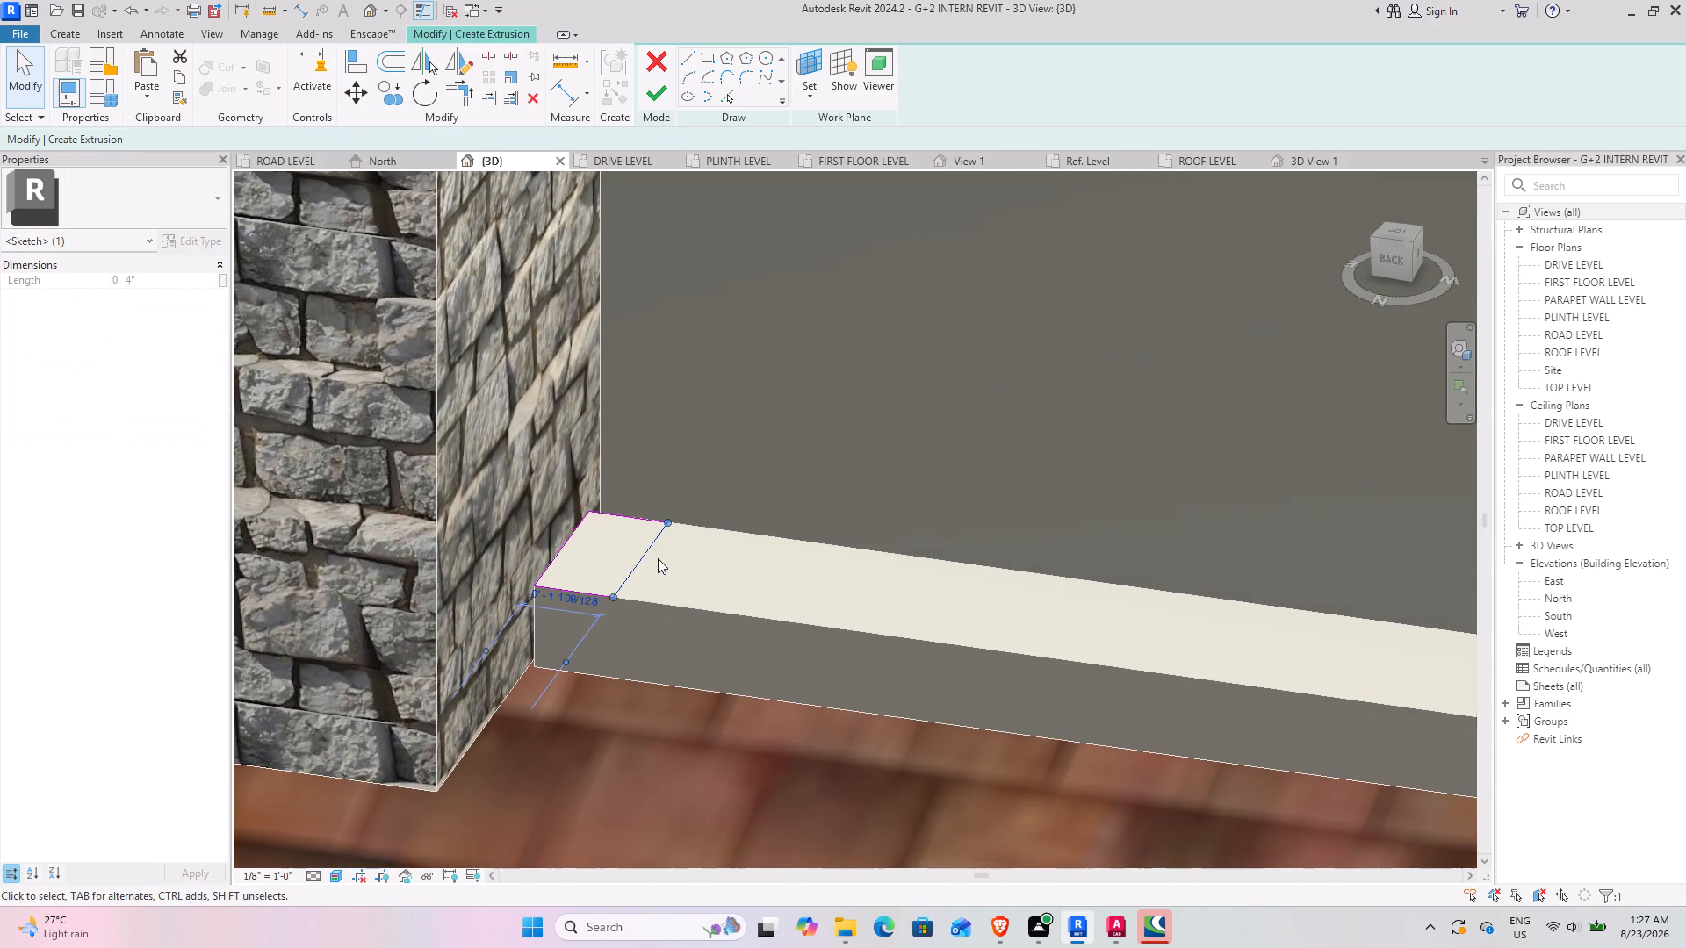
{"action": "key", "text": "Left"}
{"action": "left_click", "coordinate": [785, 399]}
Copy the four-line rectangle along the lower rail to near its free end at the ramp's centre line.
{"action": "scroll", "coordinate": [740, 428], "scroll_direction": "down", "scroll_amount": 3}
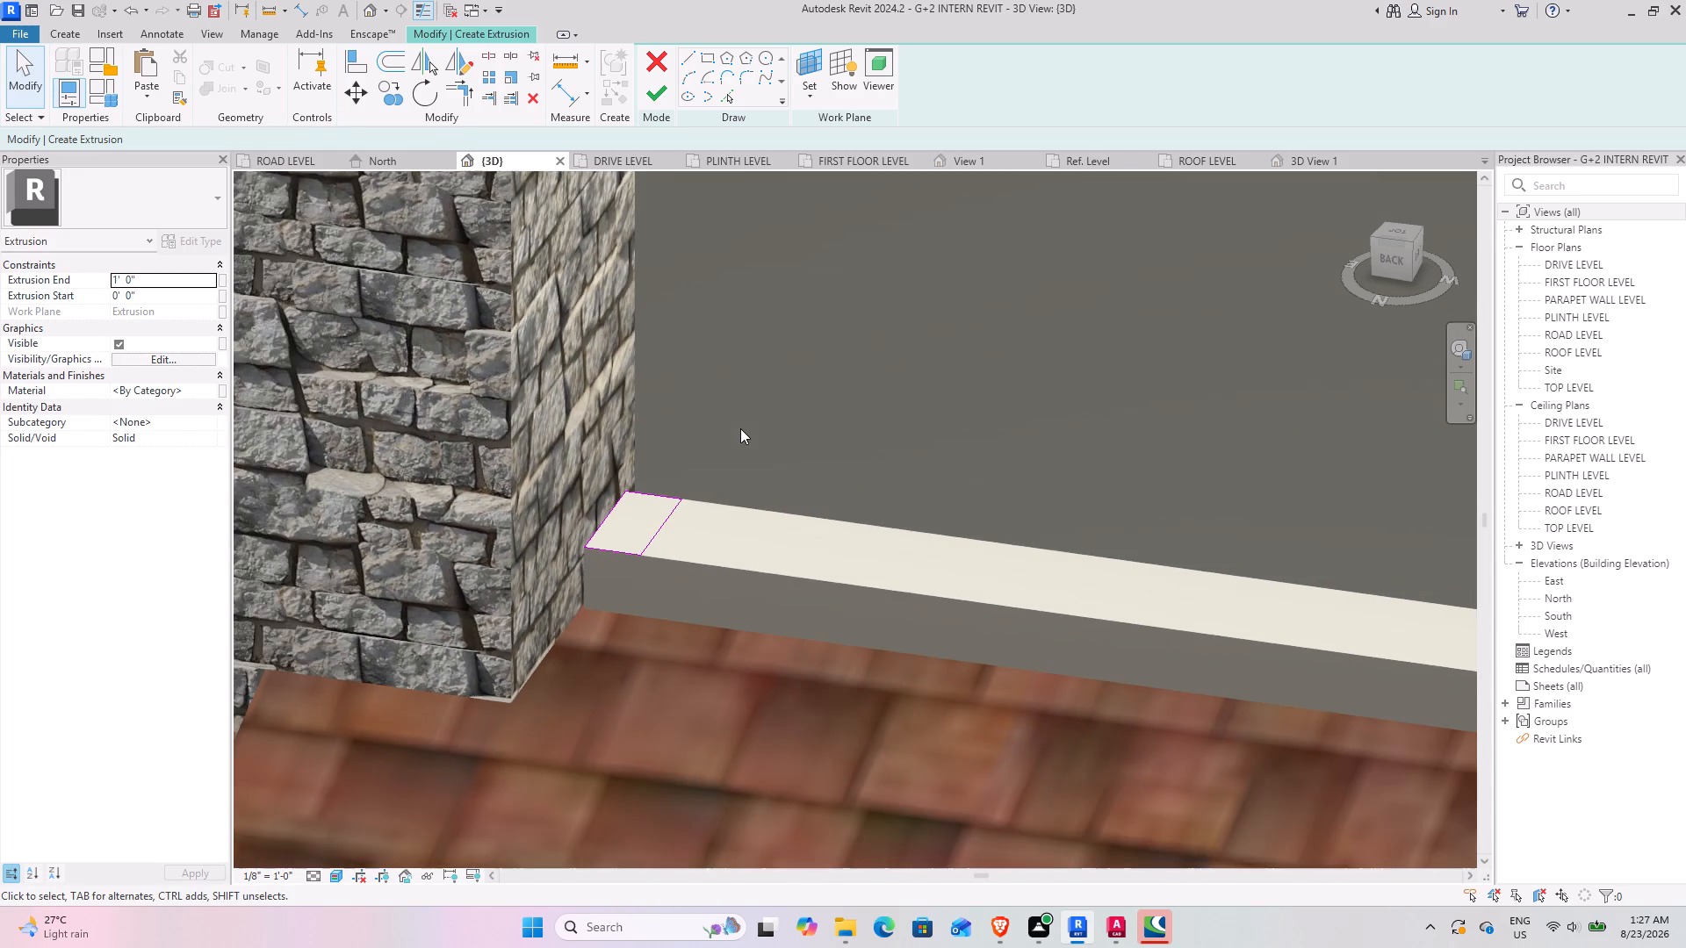
{"action": "scroll", "coordinate": [750, 405], "scroll_direction": "down", "scroll_amount": 3}
{"action": "middle_click_drag", "start_coordinate": [771, 399], "coordinate": [764, 397]}
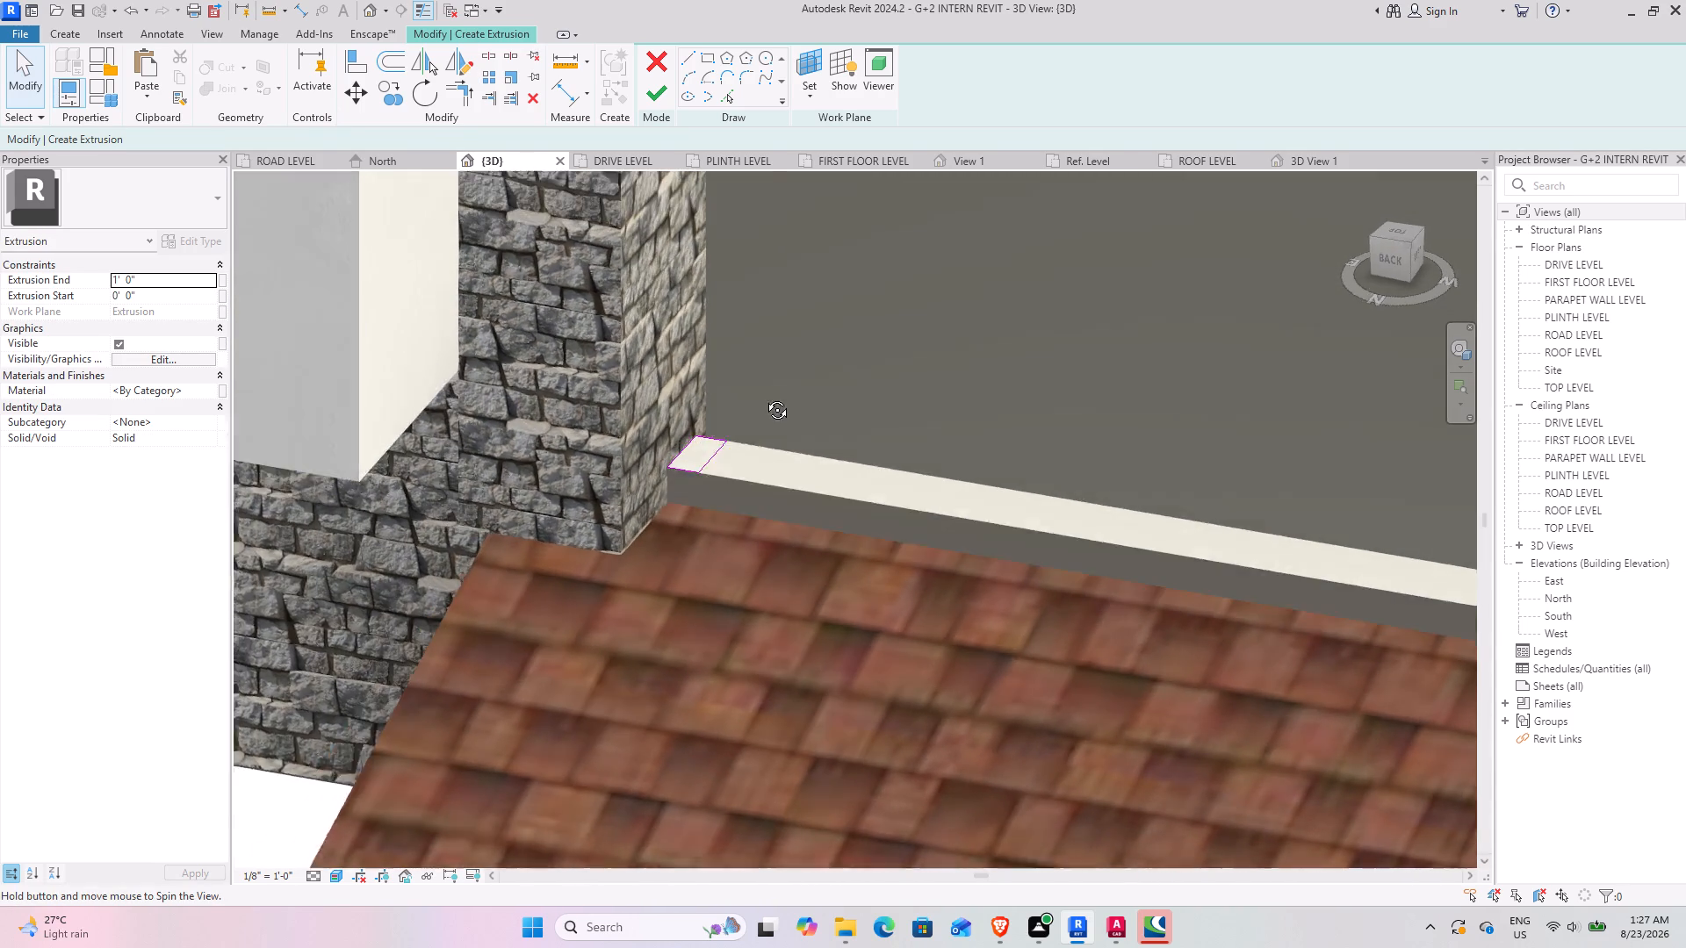
{"action": "middle_click_drag", "start_coordinate": [764, 397], "coordinate": [782, 386]}
{"action": "left_click_drag", "start_coordinate": [764, 450], "coordinate": [663, 495]}
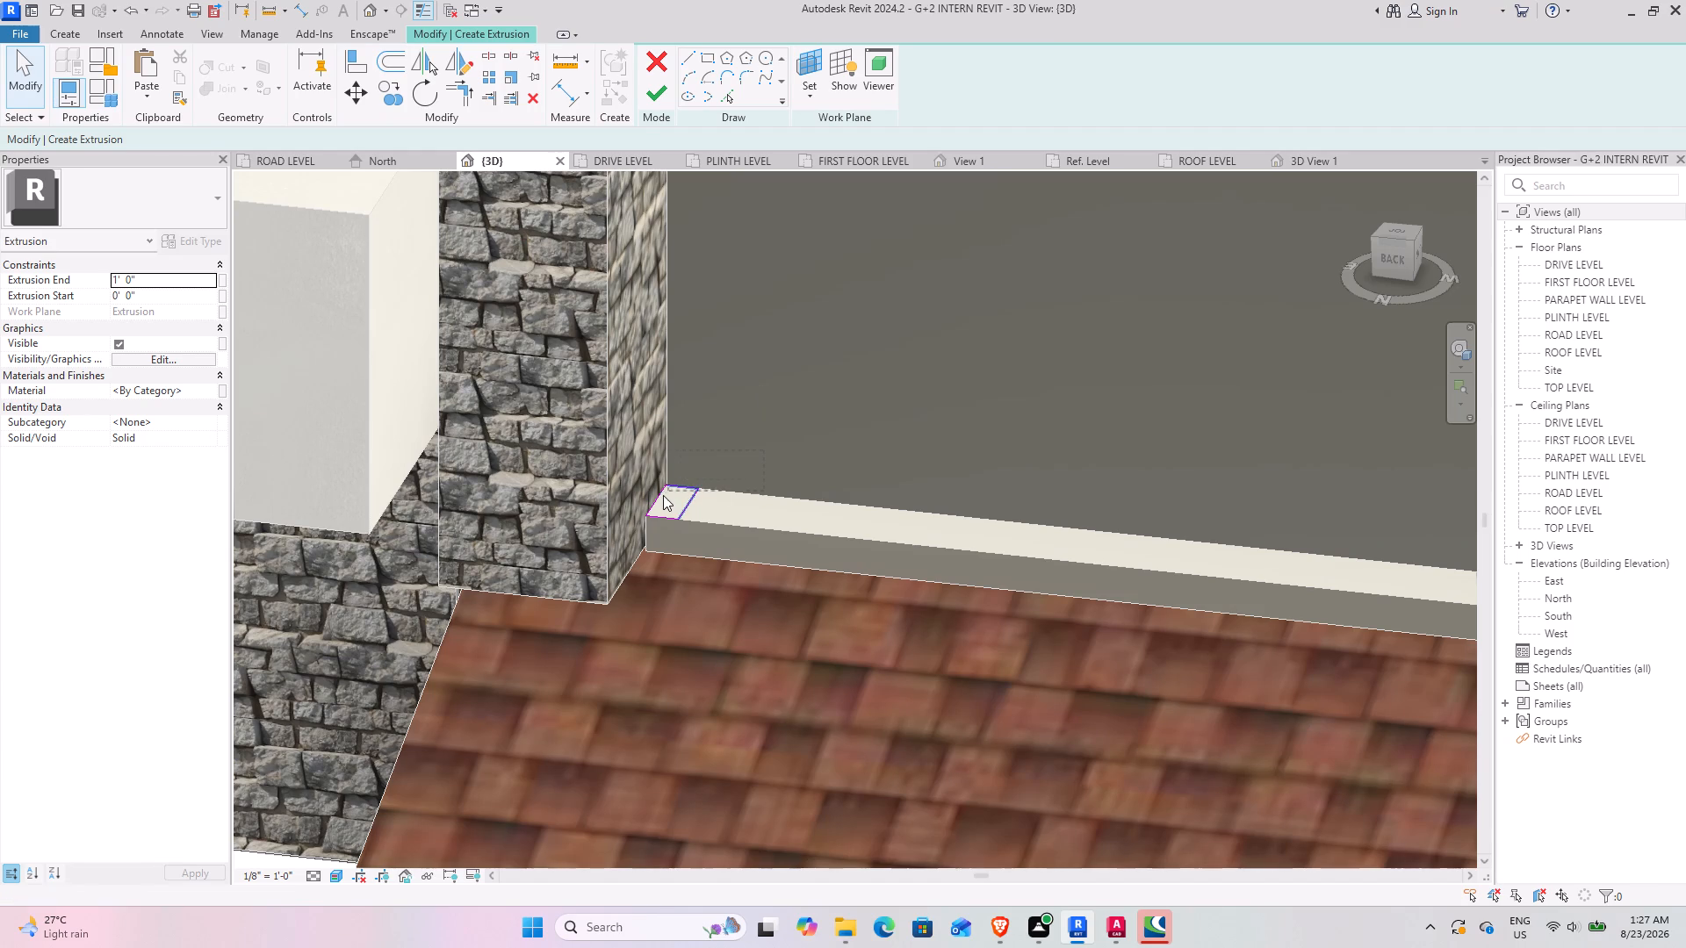
{"action": "left_click_drag", "start_coordinate": [663, 495], "coordinate": [626, 541]}
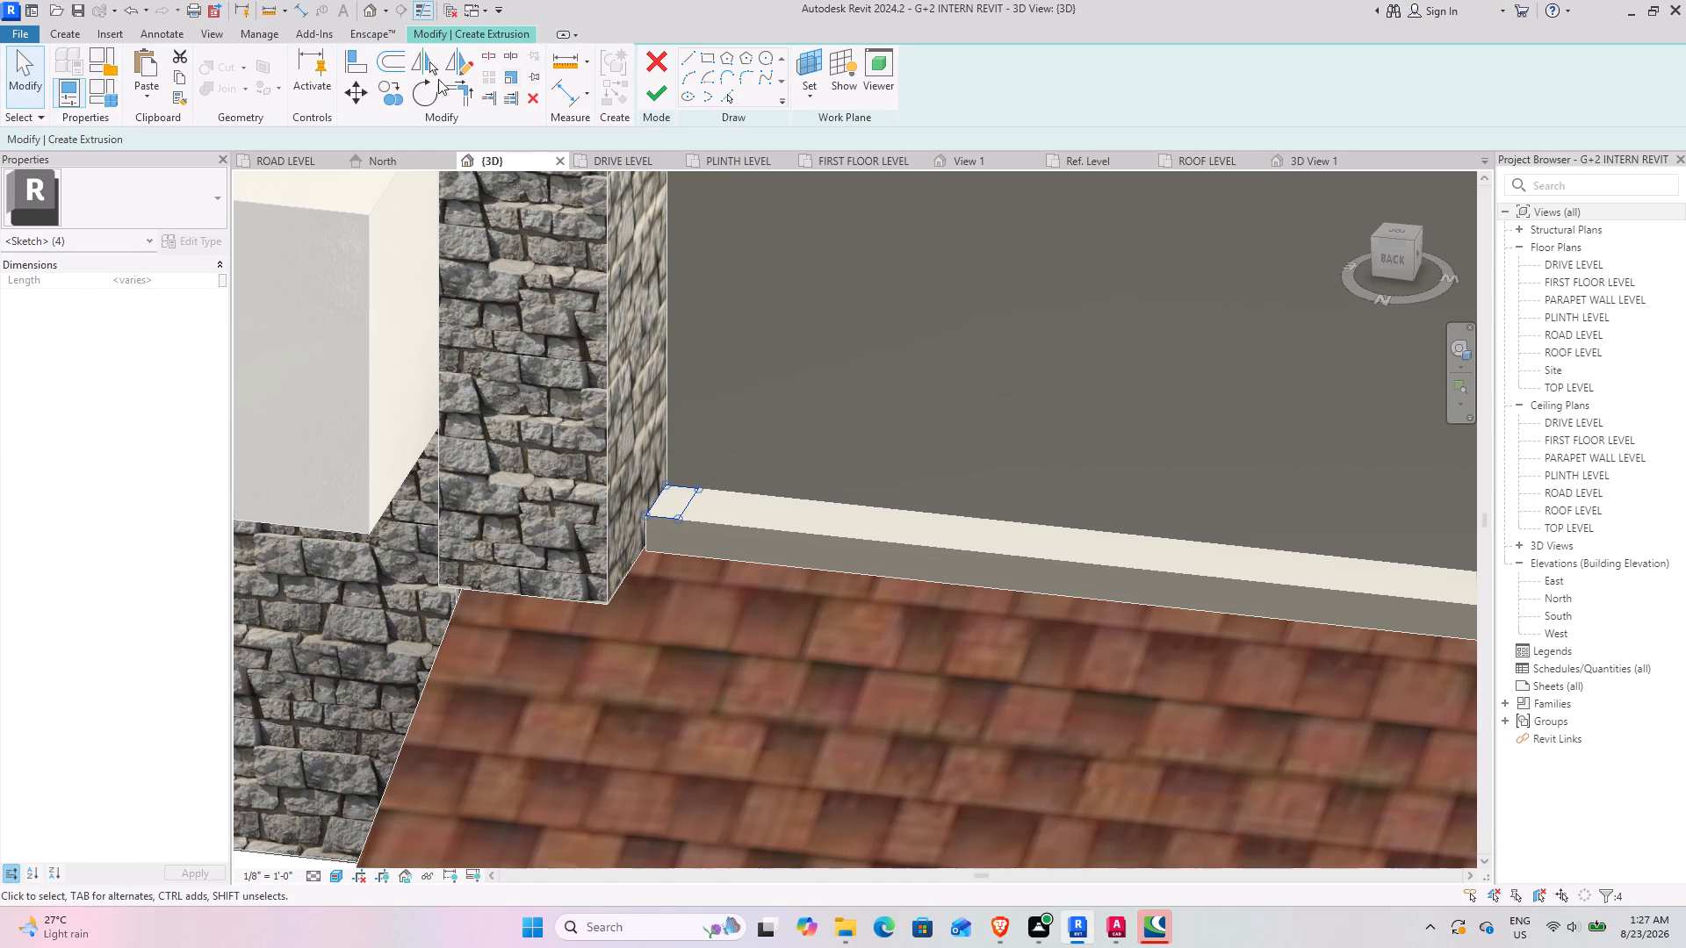
{"action": "left_click", "coordinate": [392, 78]}
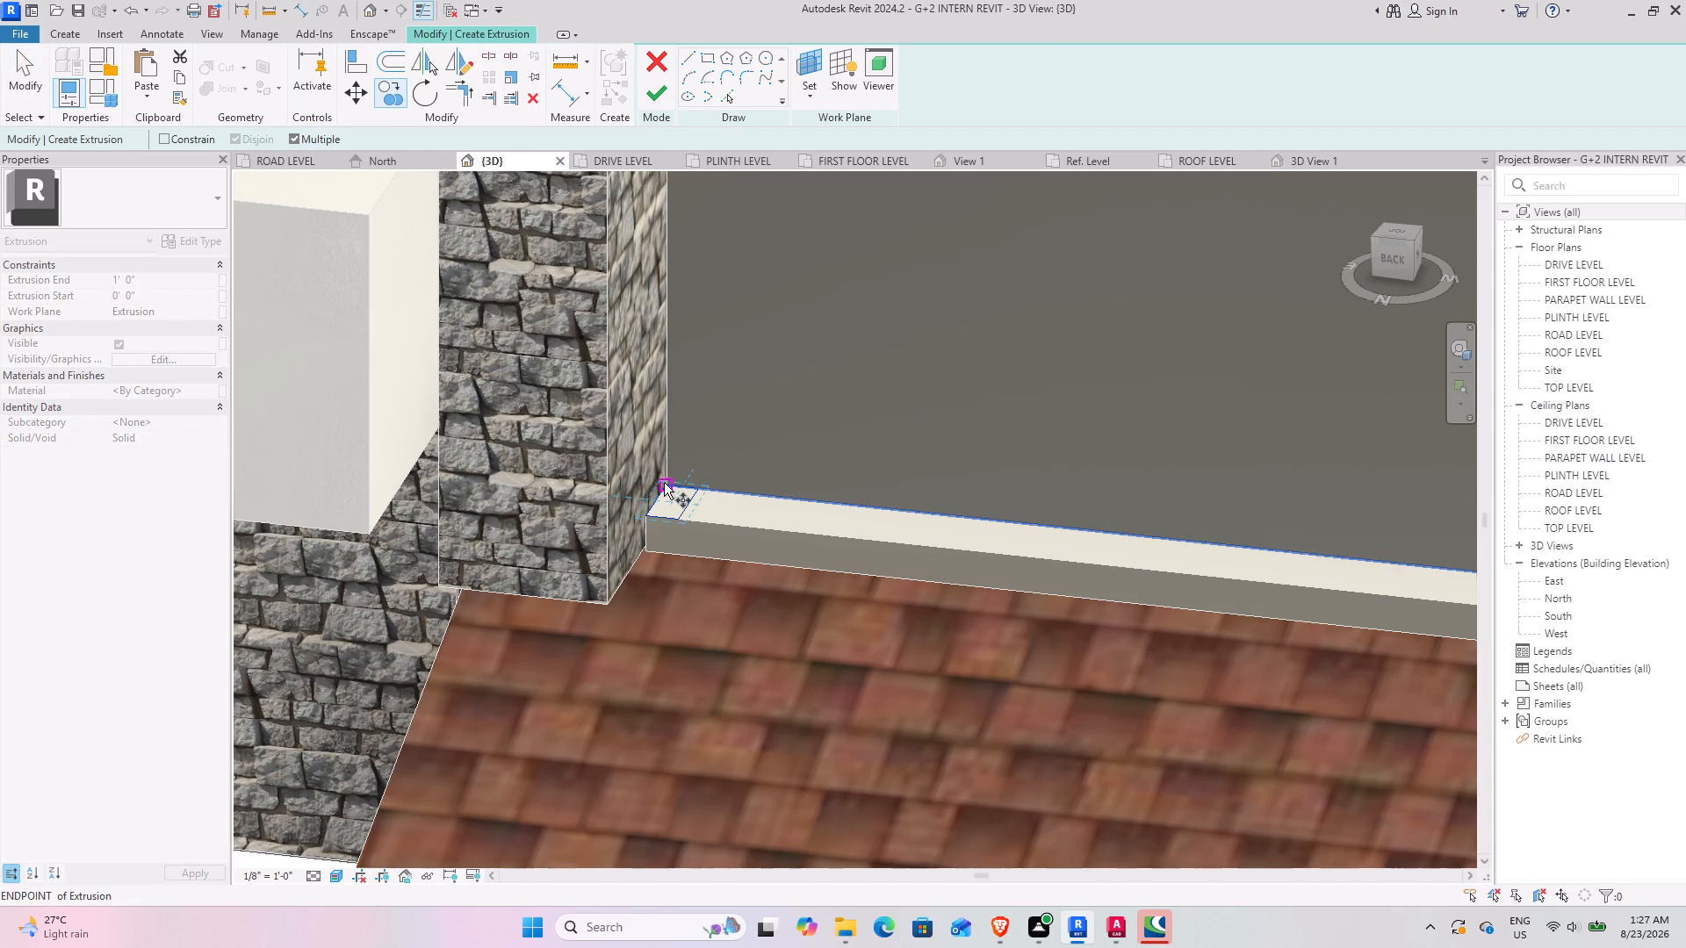
{"action": "left_click", "coordinate": [664, 483]}
{"action": "middle_click_drag", "start_coordinate": [1232, 561], "coordinate": [453, 480]}
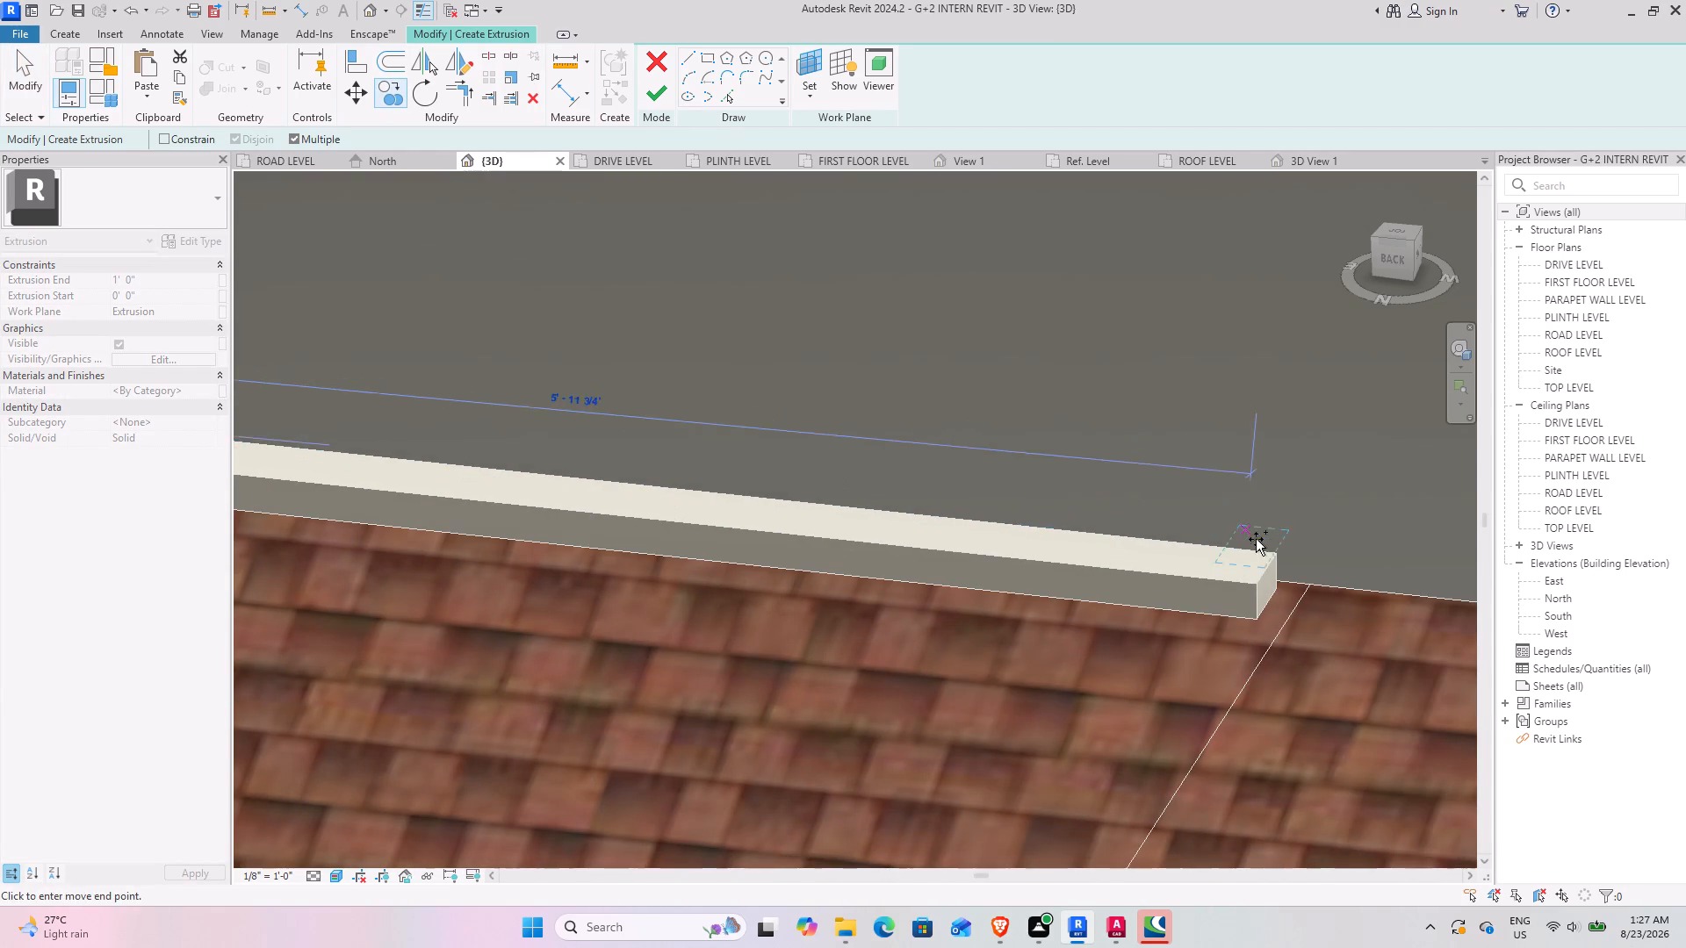
{"action": "left_click", "coordinate": [1207, 542]}
{"action": "left_click", "coordinate": [23, 81]}
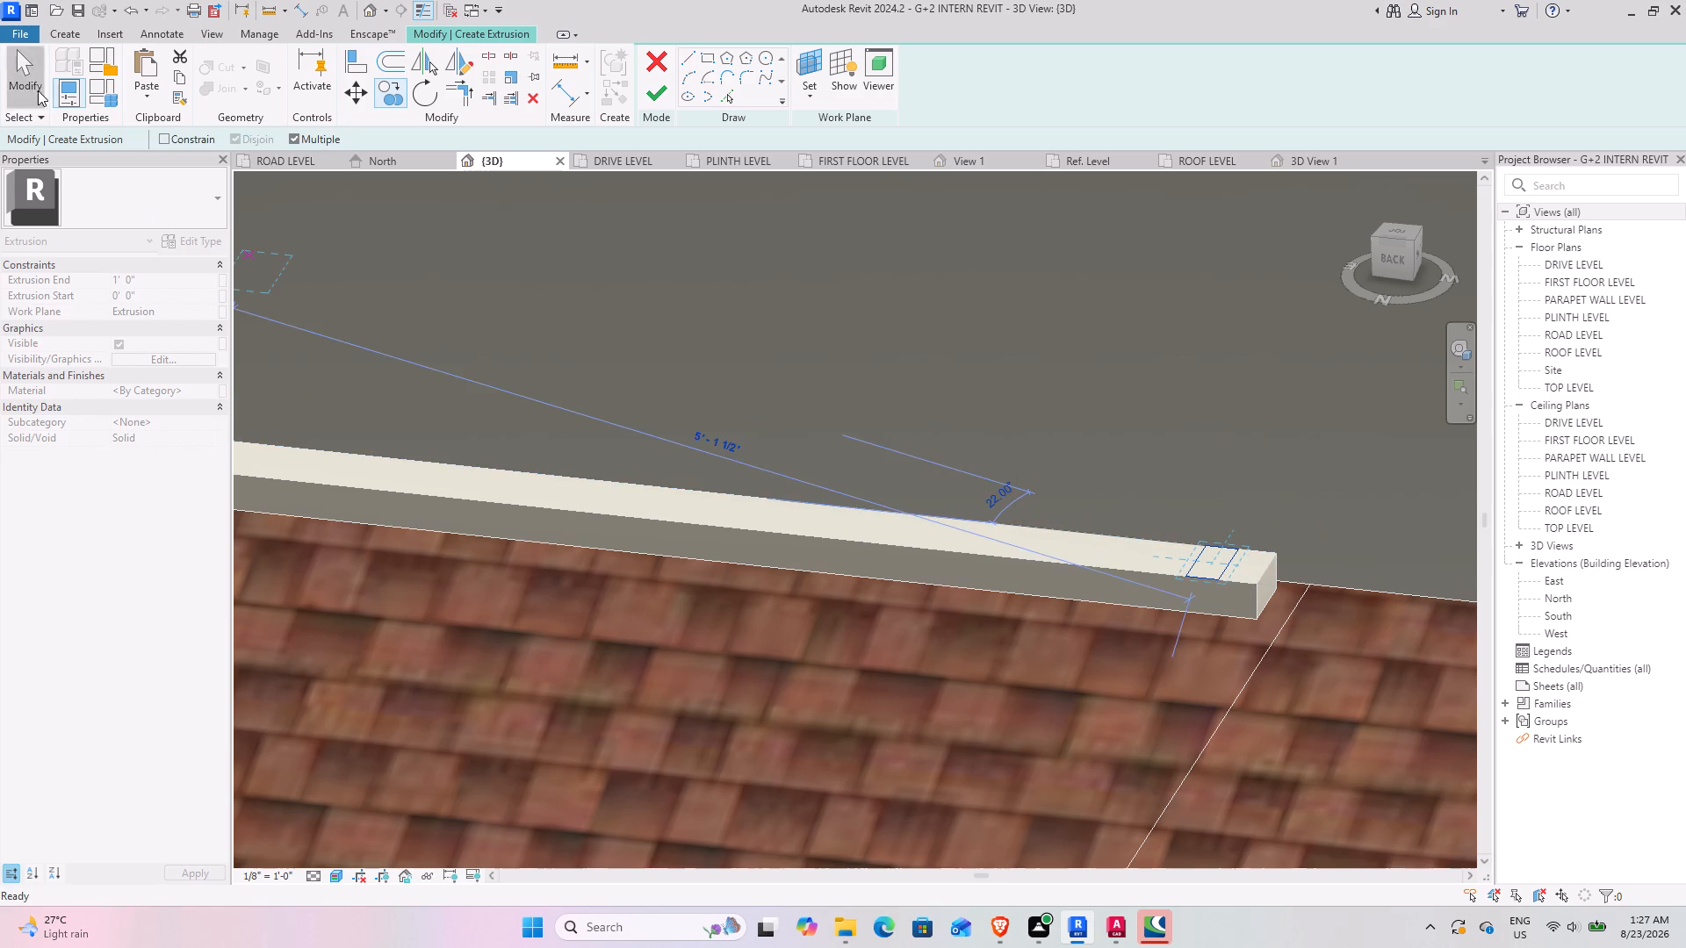
Move the copied rectangle about 2" along the rail so its front outer corner meets the rail's free-end corner.
{"action": "left_click_drag", "start_coordinate": [1143, 494], "coordinate": [1269, 608]}
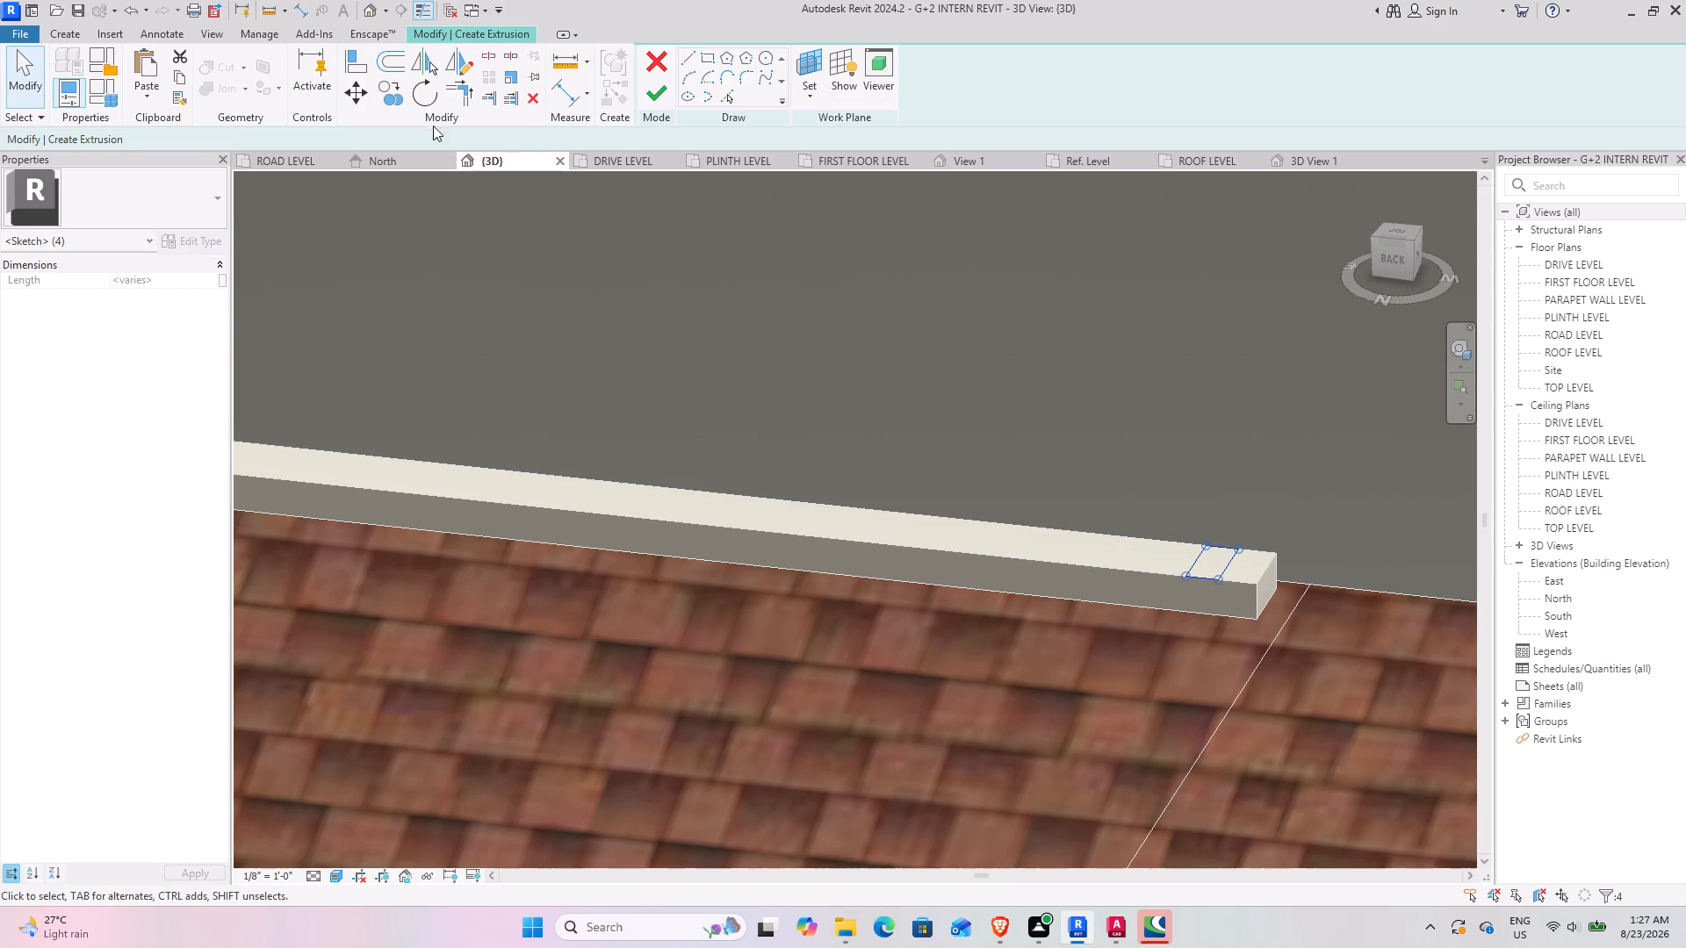
{"action": "left_click", "coordinate": [355, 91]}
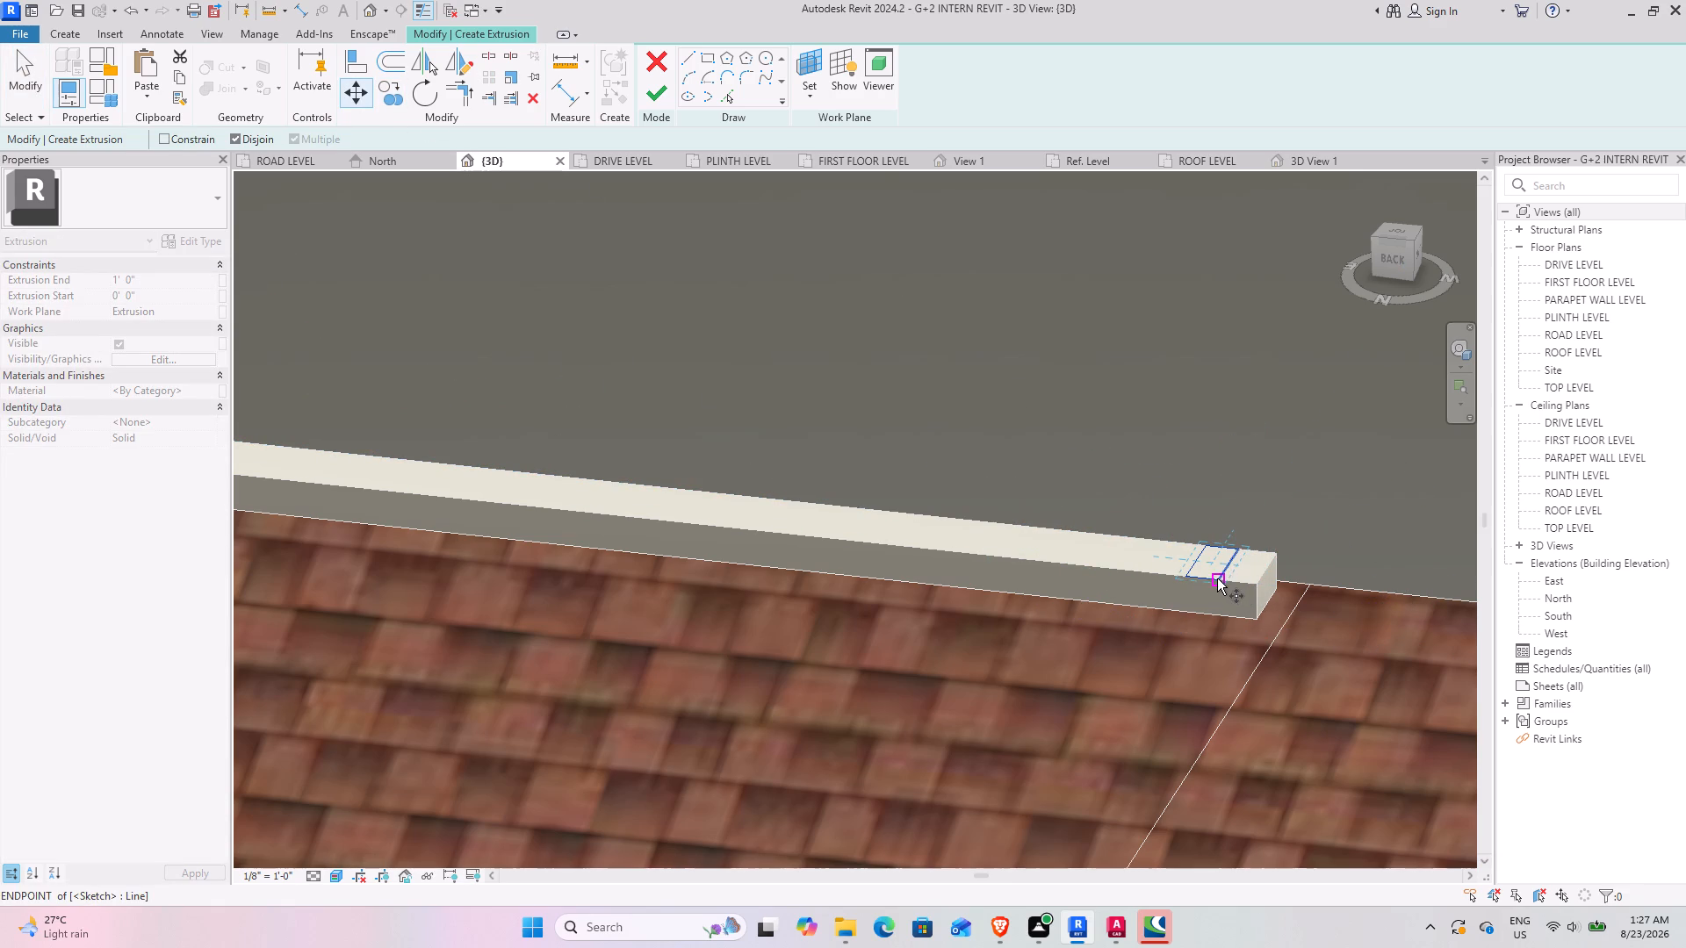
{"action": "left_click", "coordinate": [1217, 578]}
{"action": "left_click", "coordinate": [1255, 584]}
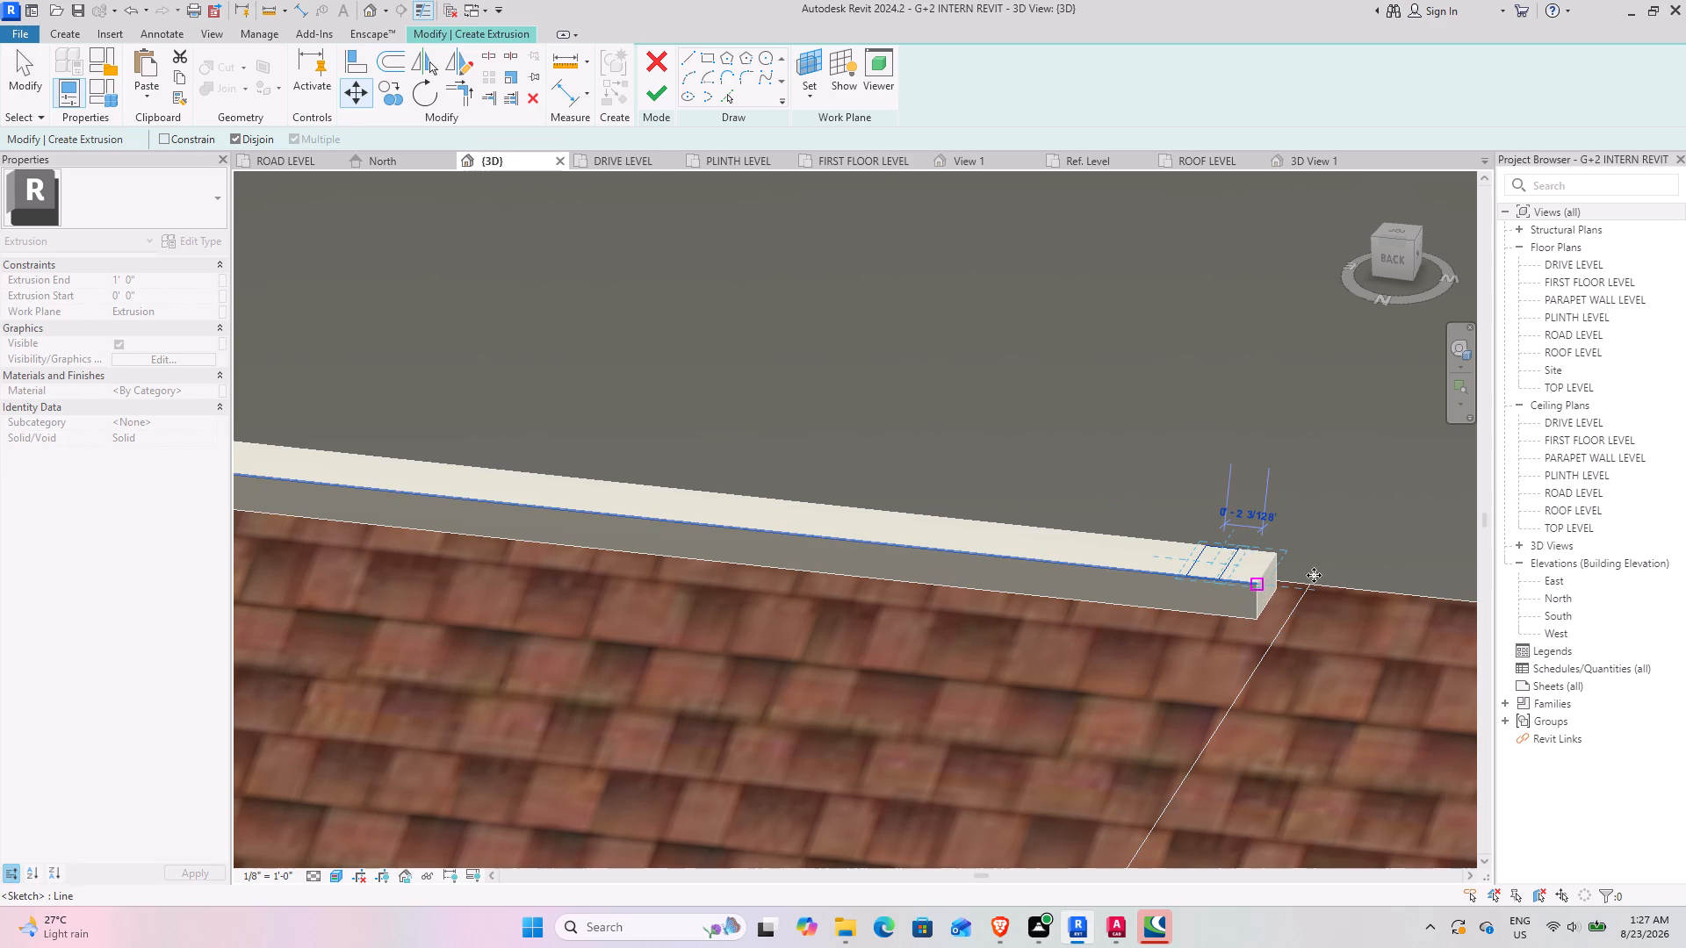
{"action": "left_click", "coordinate": [1192, 412]}
{"action": "scroll", "coordinate": [1210, 506], "scroll_direction": "down", "scroll_amount": 7}
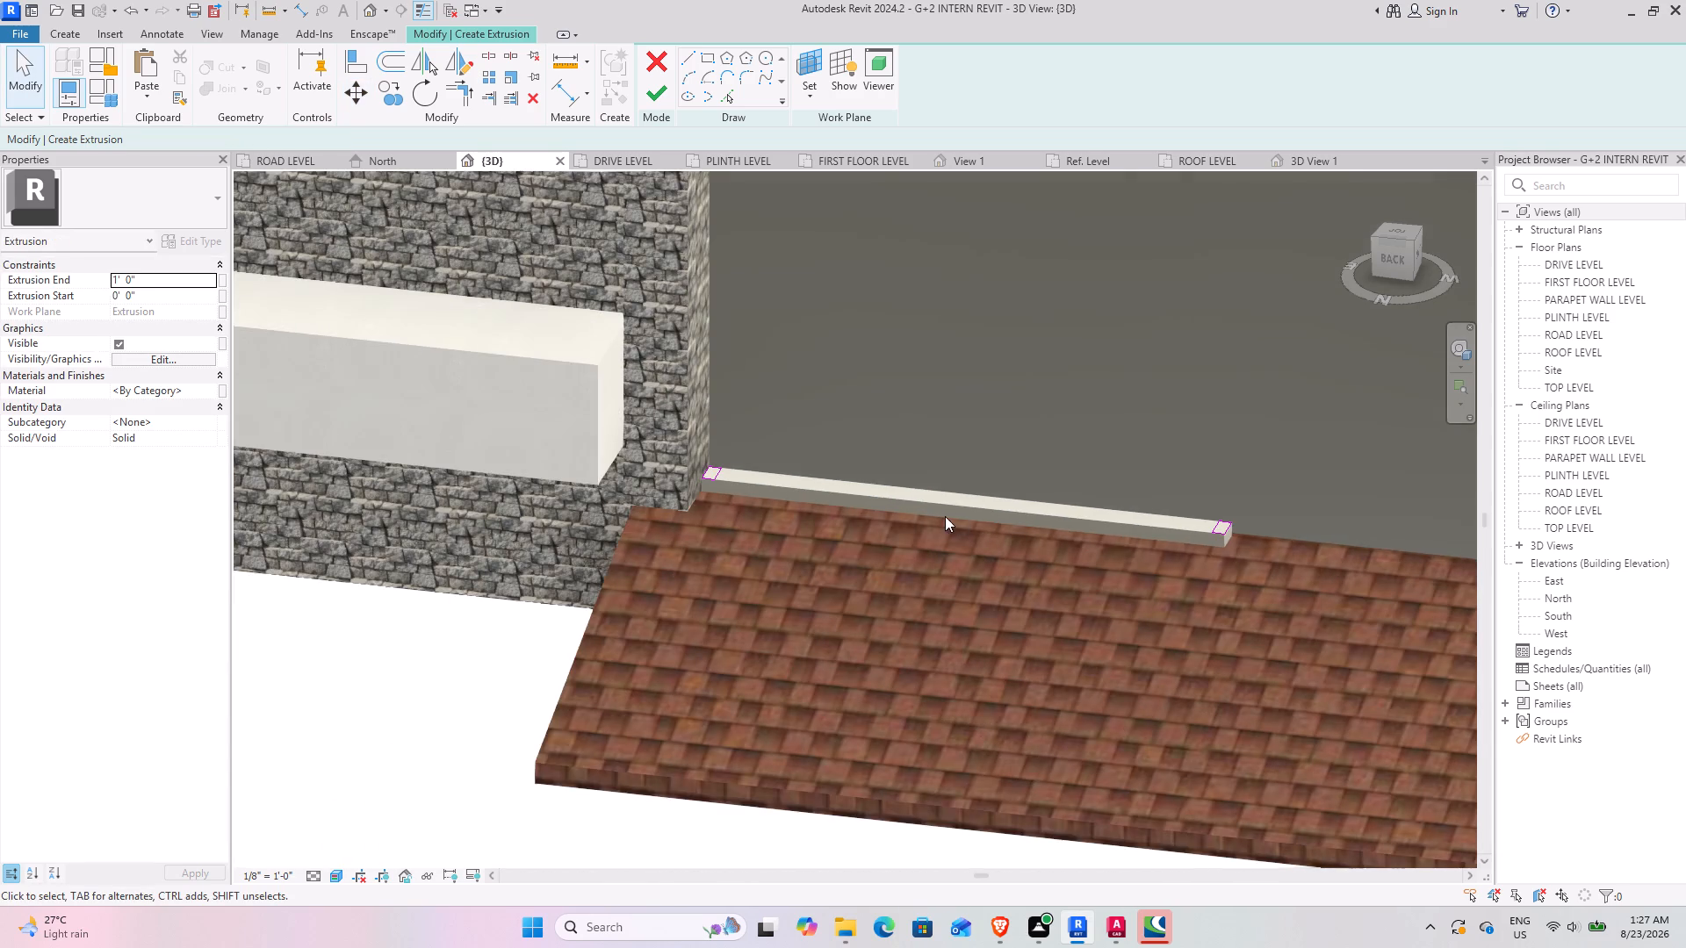
{"action": "middle_click_drag", "start_coordinate": [940, 513], "coordinate": [907, 458]}
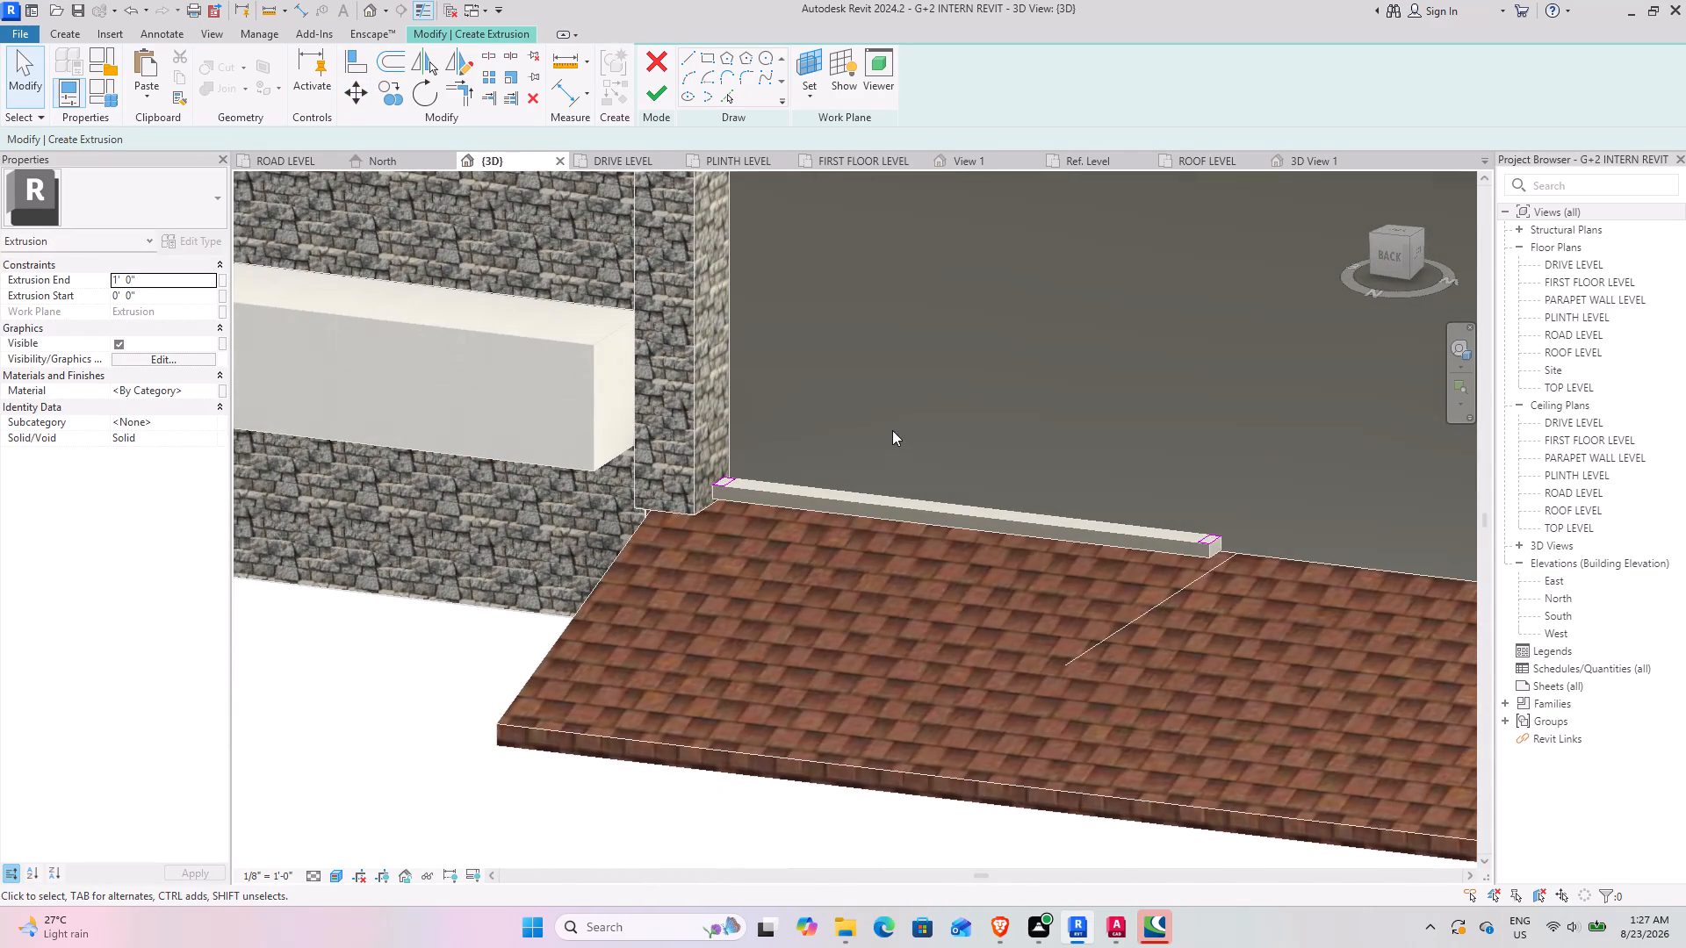
{"action": "middle_click_drag", "start_coordinate": [887, 430], "coordinate": [818, 578]}
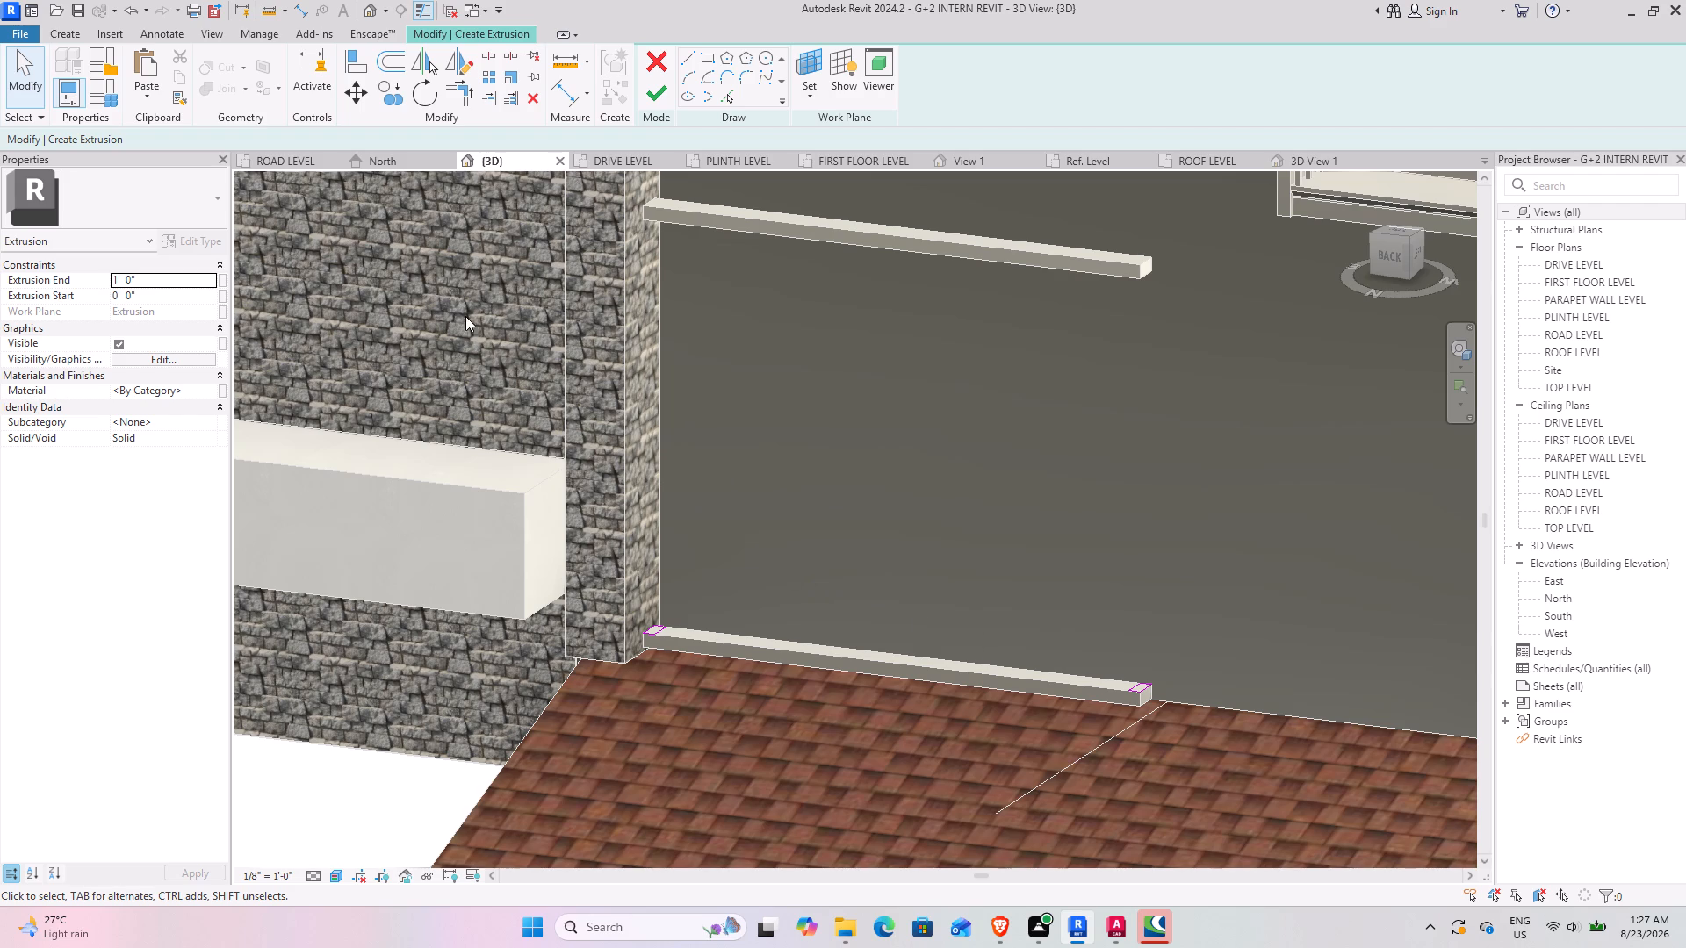
Finish the two-rectangle extrusion sketch and stretch the resulting posts up to the upper rail, to a depth of 4' 11".
{"action": "left_click", "coordinate": [664, 104]}
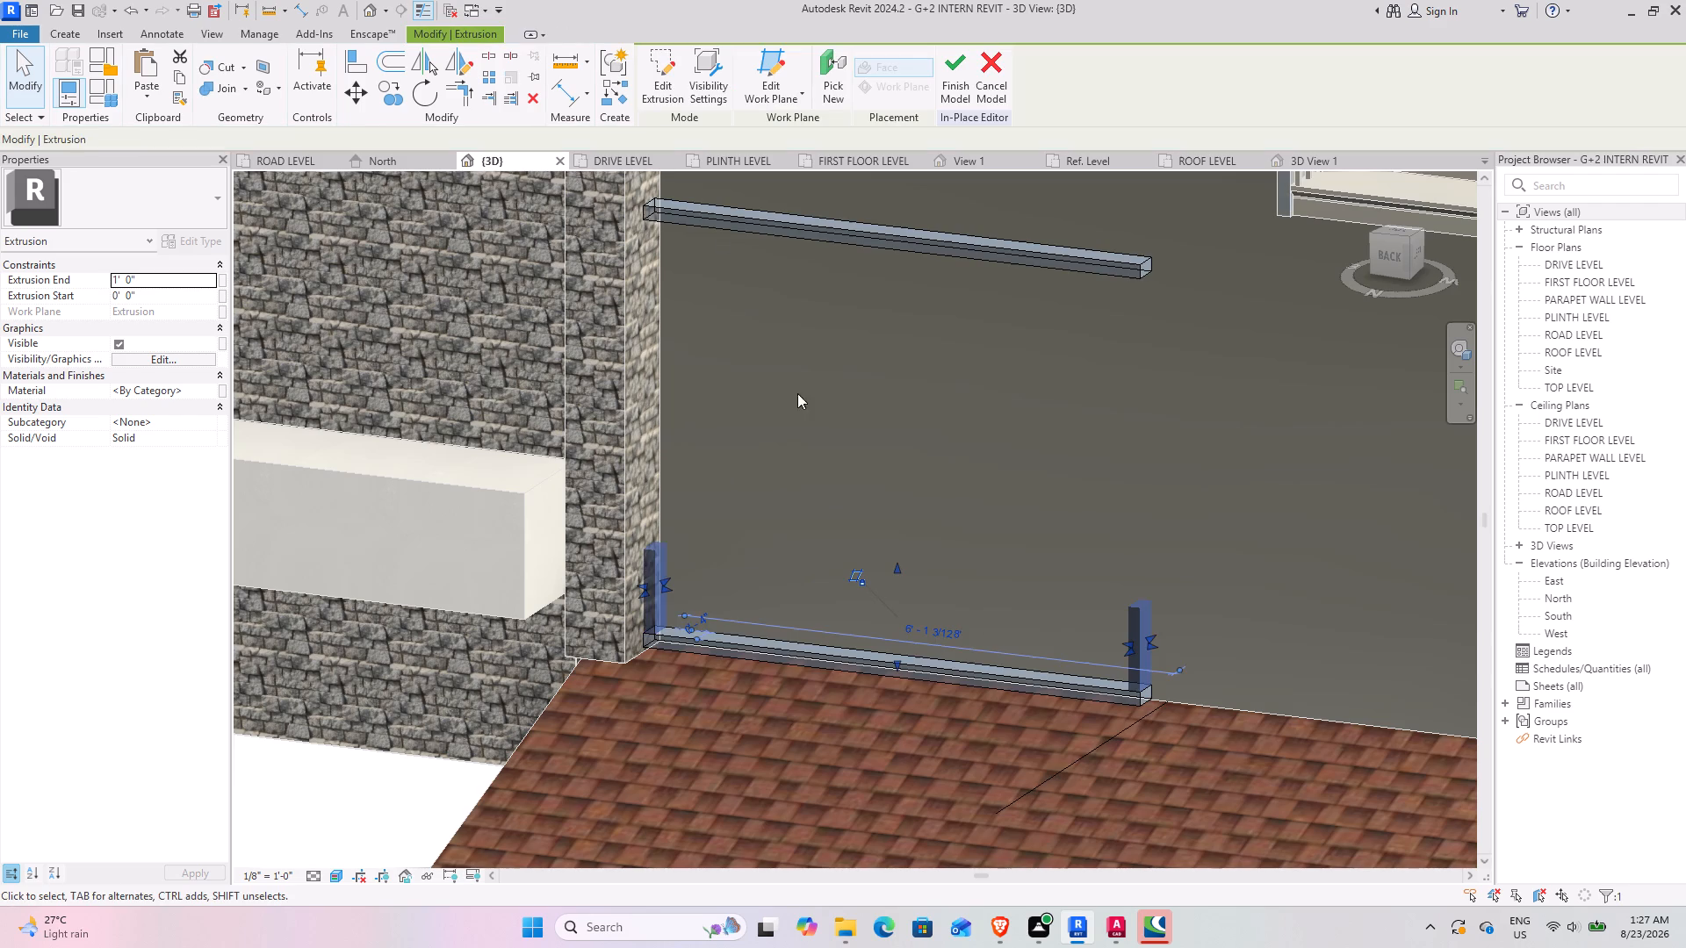
{"action": "middle_click_drag", "start_coordinate": [858, 529], "coordinate": [802, 529], "text": "shift"}
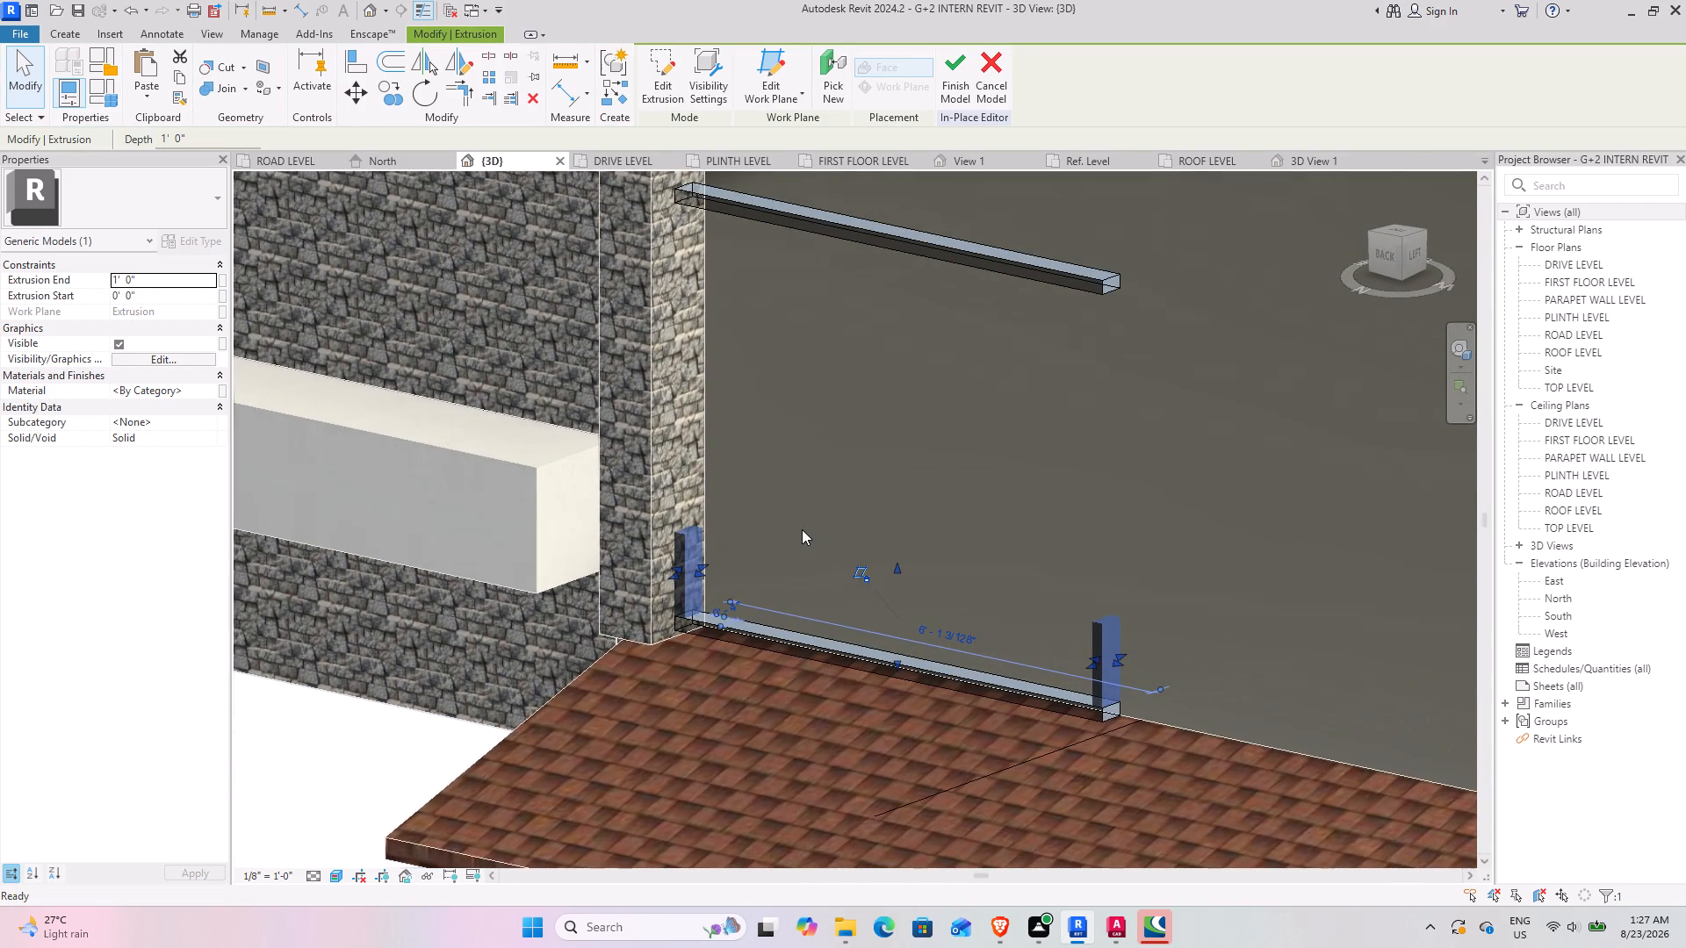
{"action": "left_click_drag", "start_coordinate": [897, 565], "coordinate": [914, 255]}
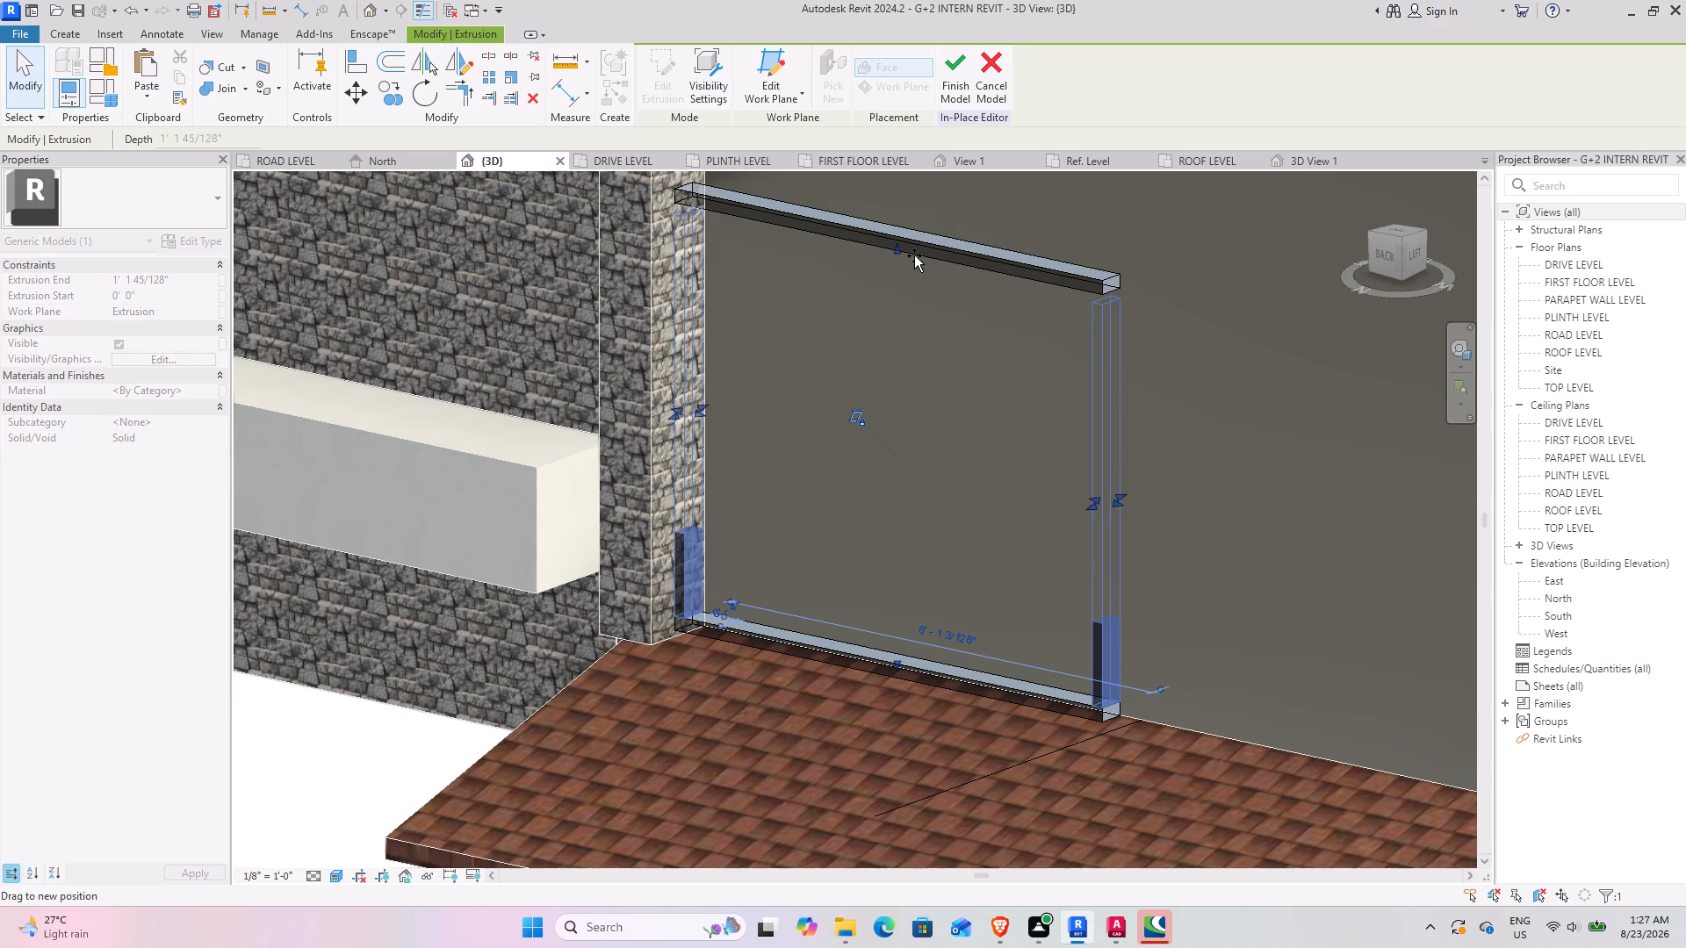
{"action": "left_click_drag", "start_coordinate": [914, 255], "coordinate": [918, 240]}
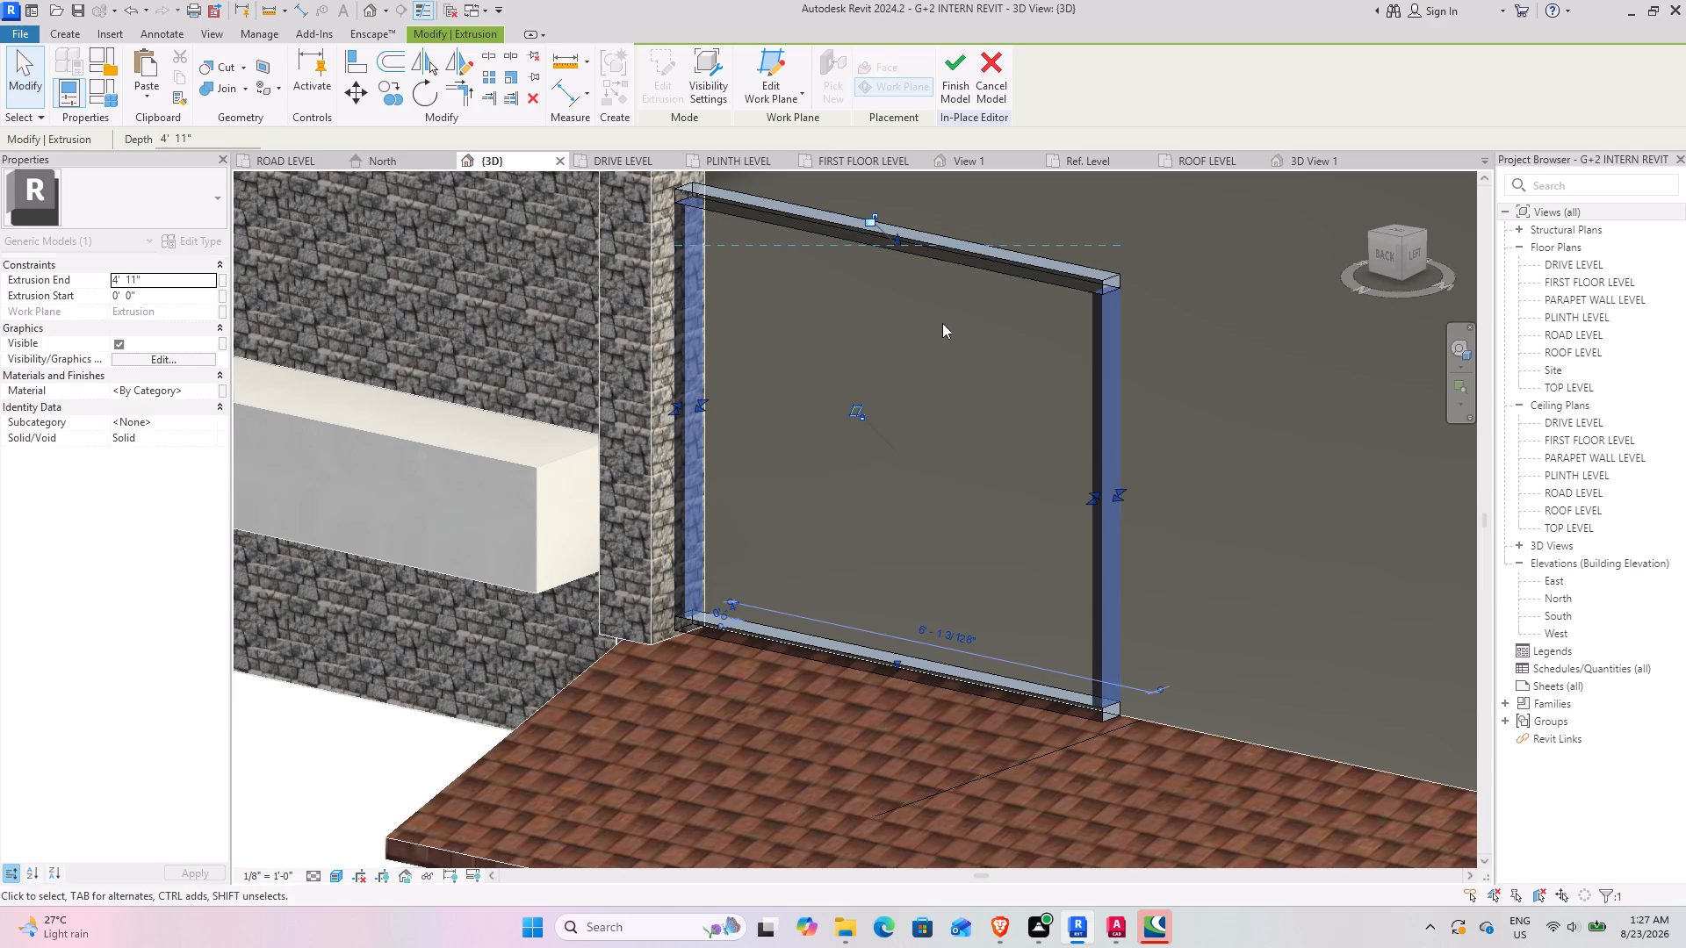
Search the project materials for "bl" and assign Damp-proofing to the two vertical gate posts.
{"action": "middle_click_drag", "start_coordinate": [883, 435], "coordinate": [991, 329], "text": "shift"}
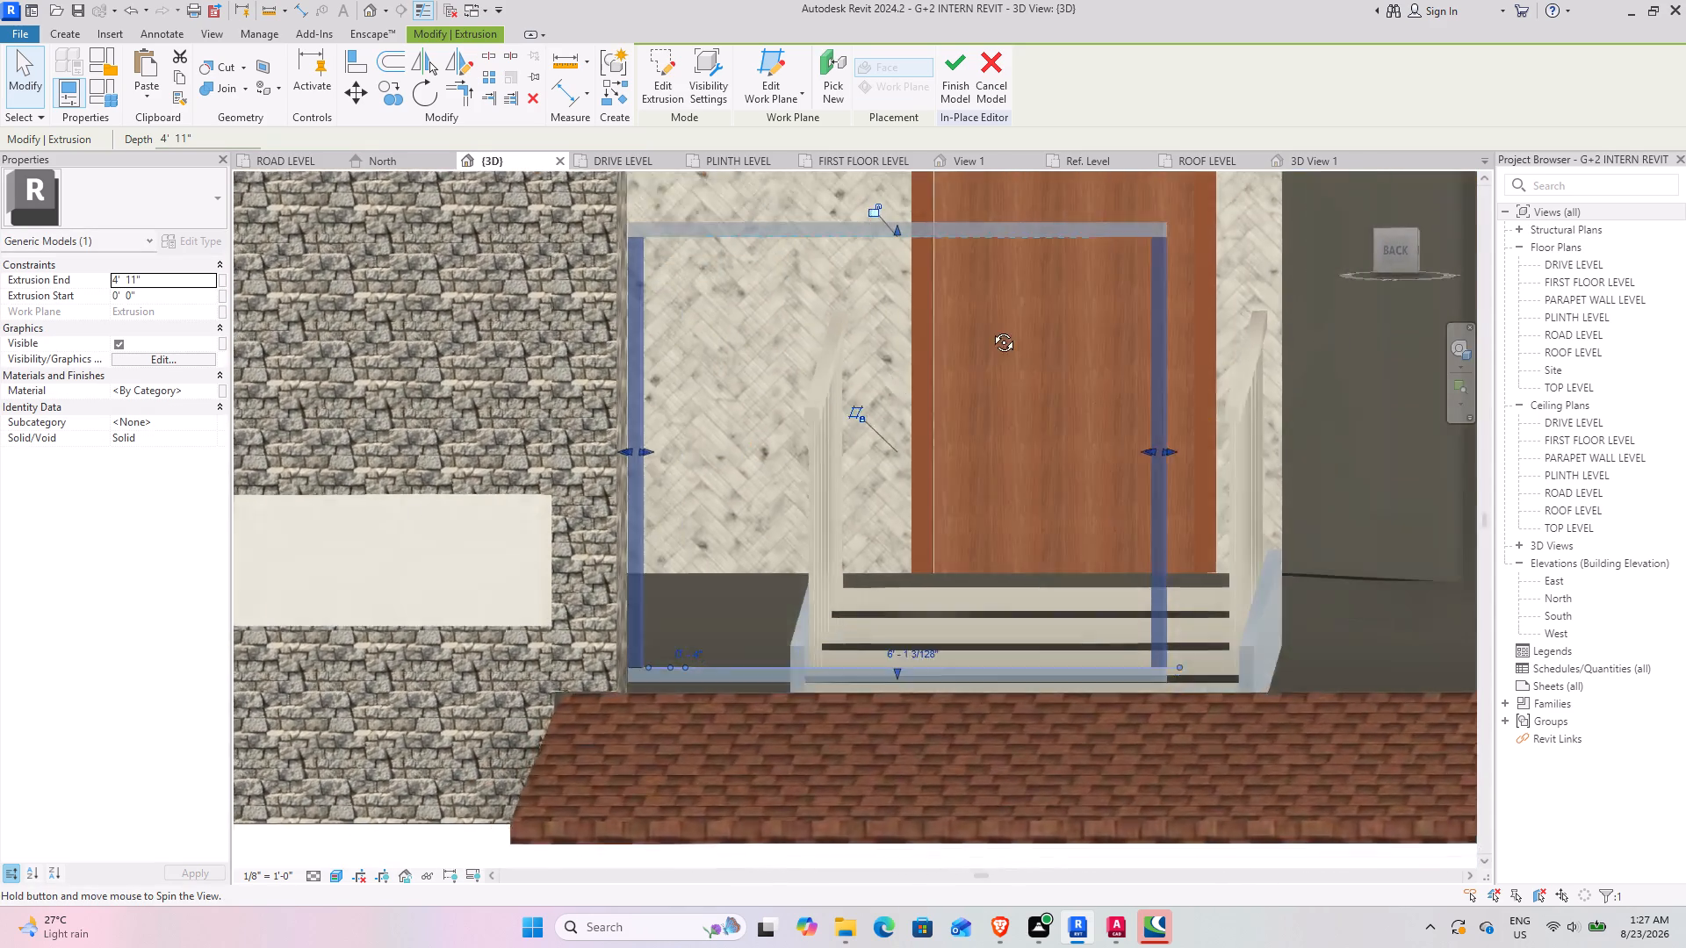
{"action": "middle_click_drag", "start_coordinate": [991, 329], "coordinate": [957, 316], "text": "shift"}
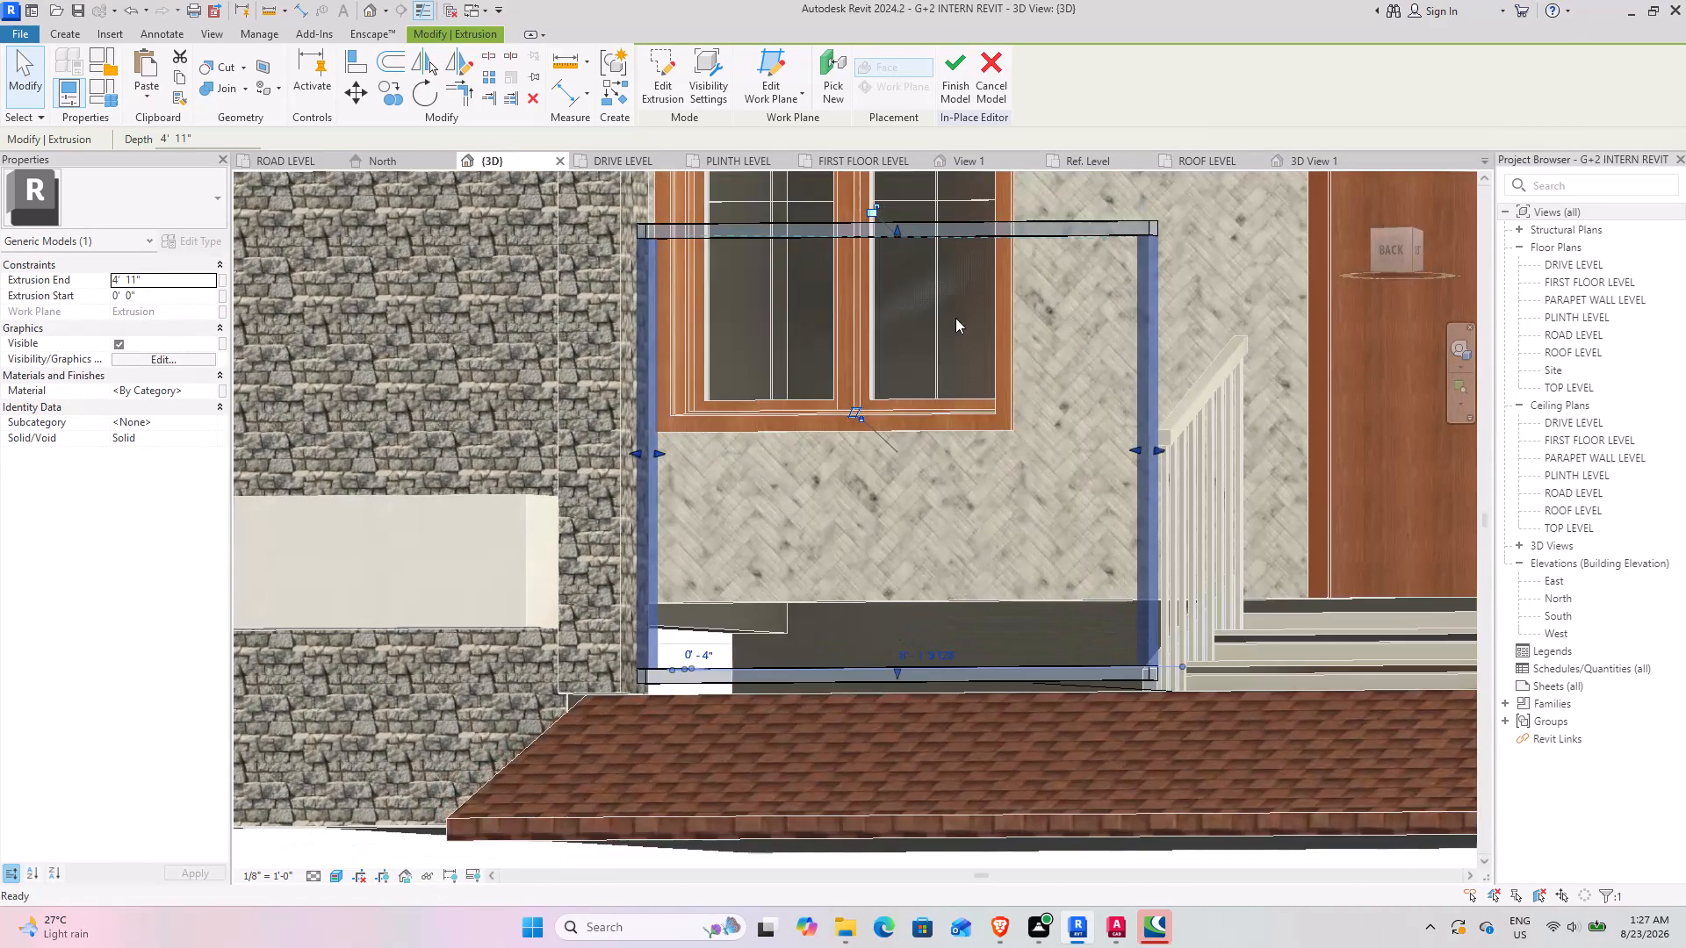
{"action": "middle_click_drag", "start_coordinate": [844, 288], "coordinate": [900, 315], "text": "shift"}
{"action": "scroll", "coordinate": [579, 244], "scroll_direction": "up", "scroll_amount": 9}
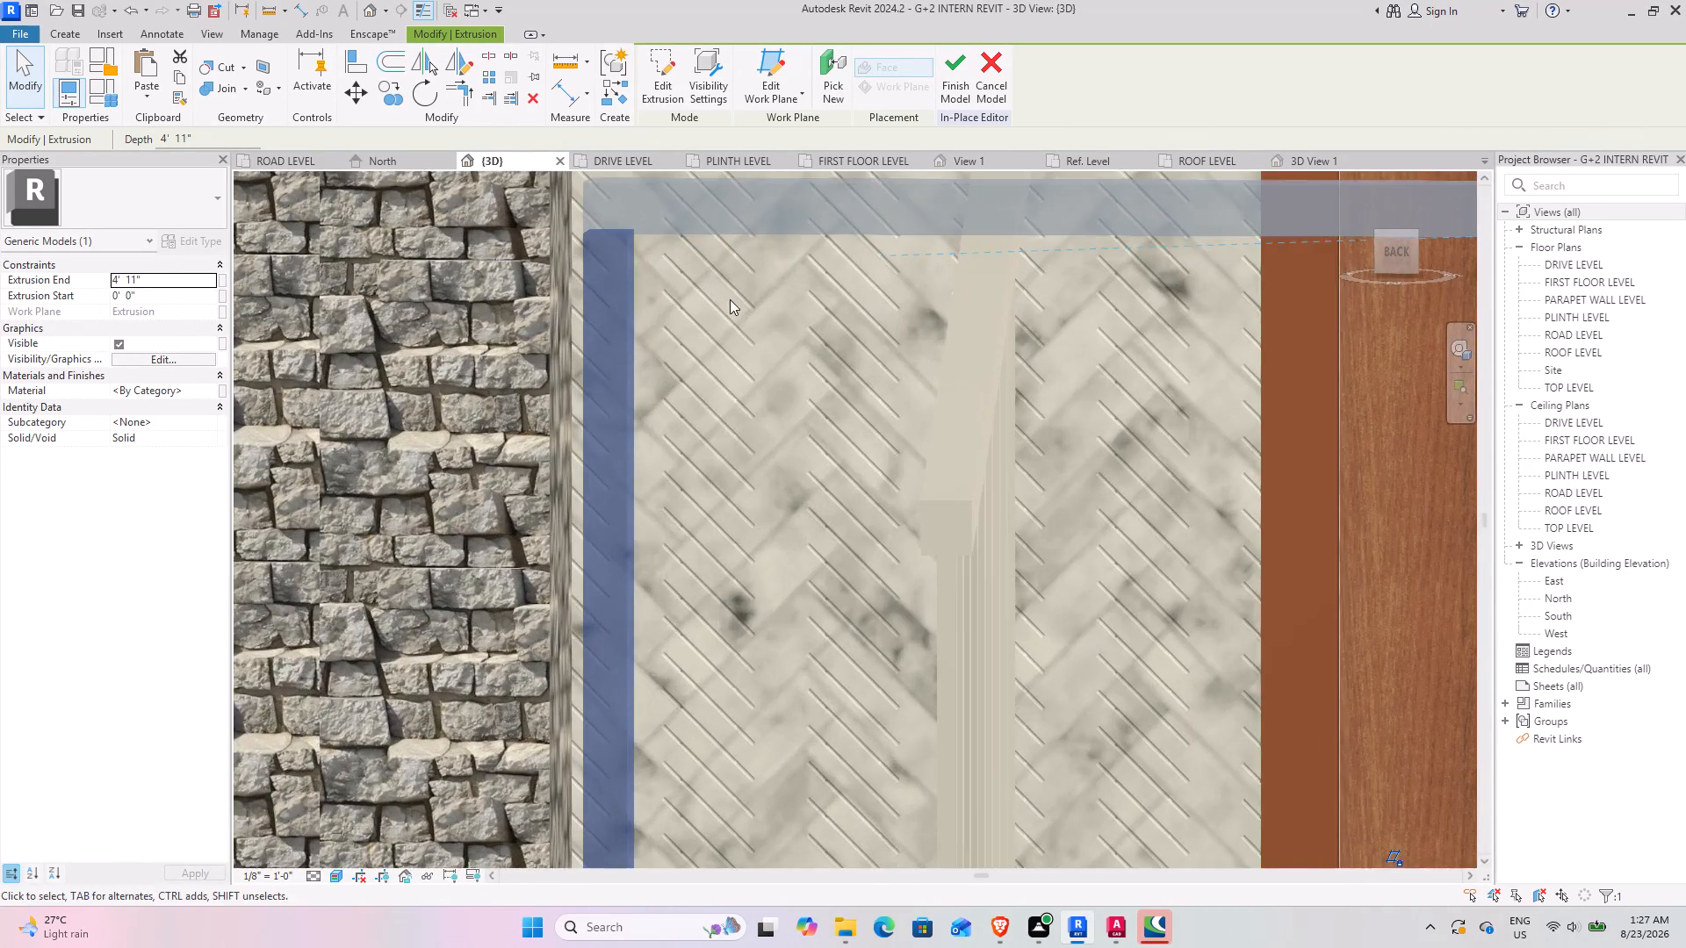
{"action": "middle_click_drag", "start_coordinate": [724, 299], "coordinate": [664, 305], "text": "shift"}
{"action": "scroll", "coordinate": [803, 370], "scroll_direction": "down", "scroll_amount": 11}
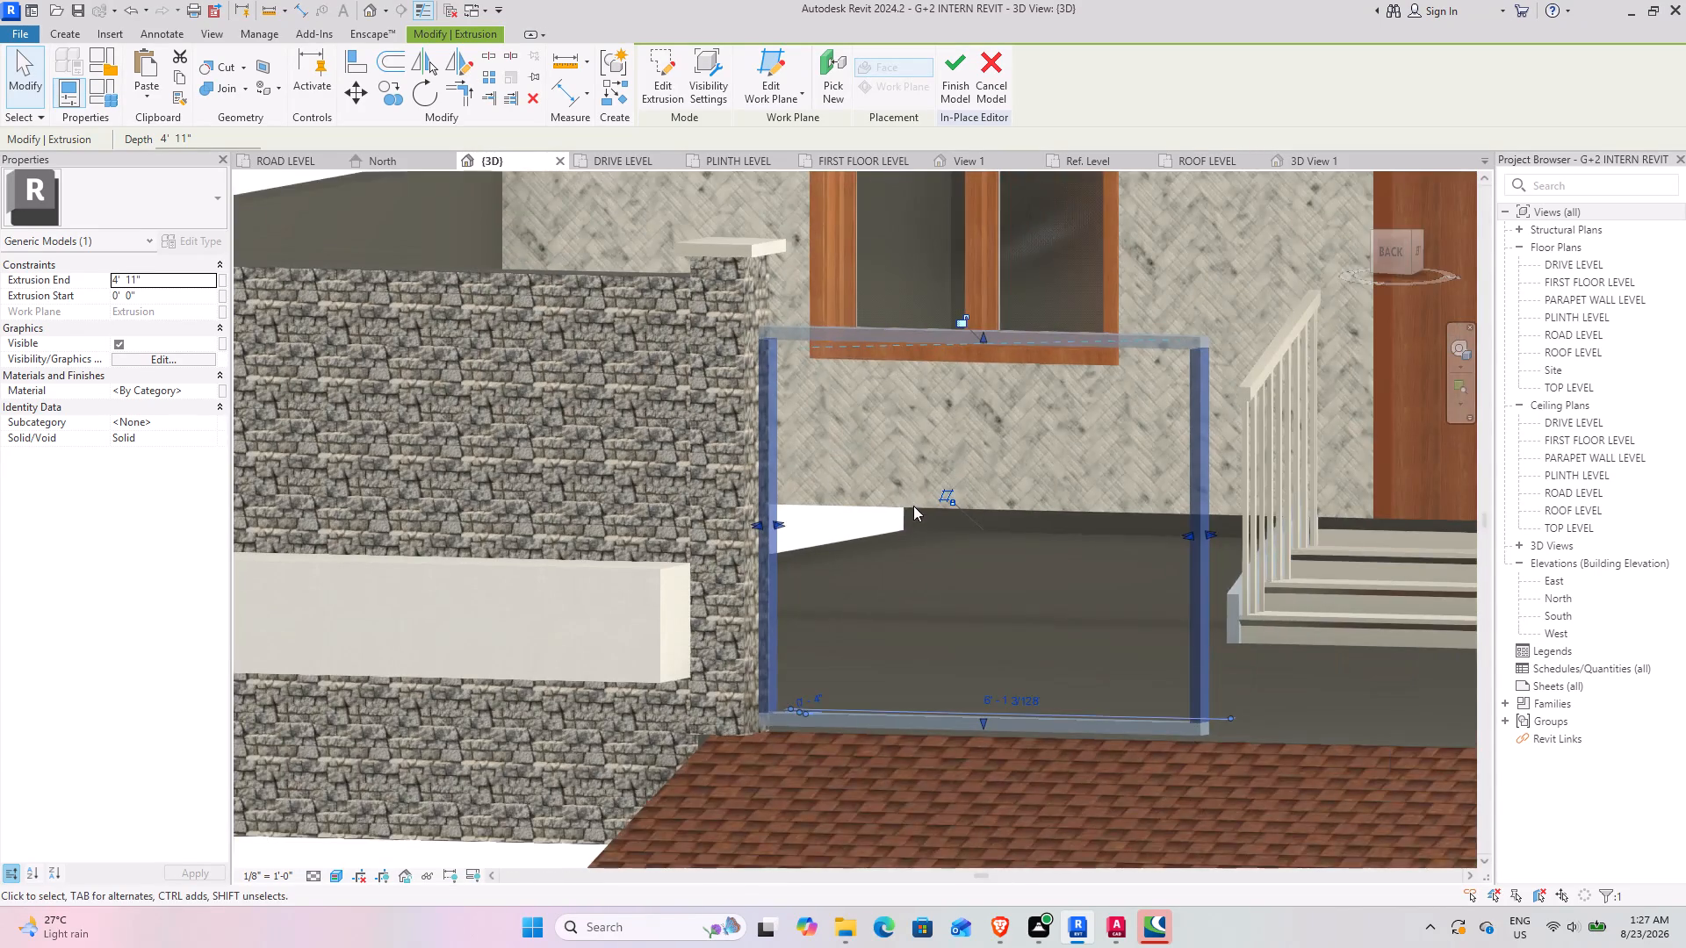
{"action": "middle_click_drag", "start_coordinate": [907, 503], "coordinate": [848, 431]}
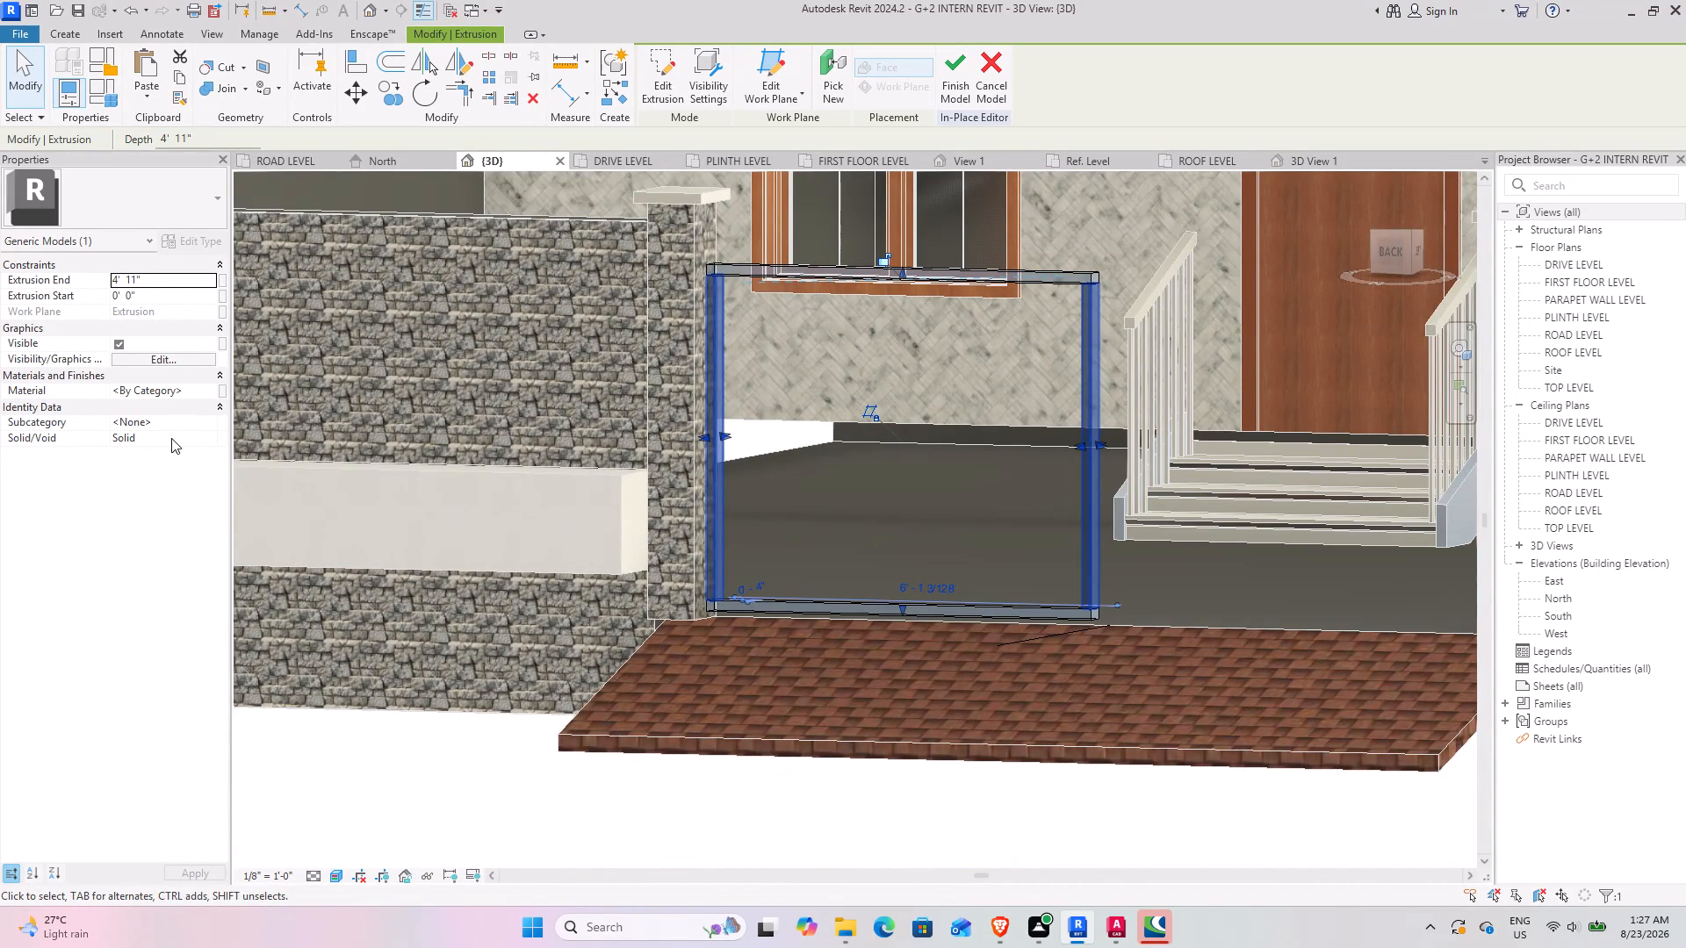
{"action": "left_click", "coordinate": [206, 390]}
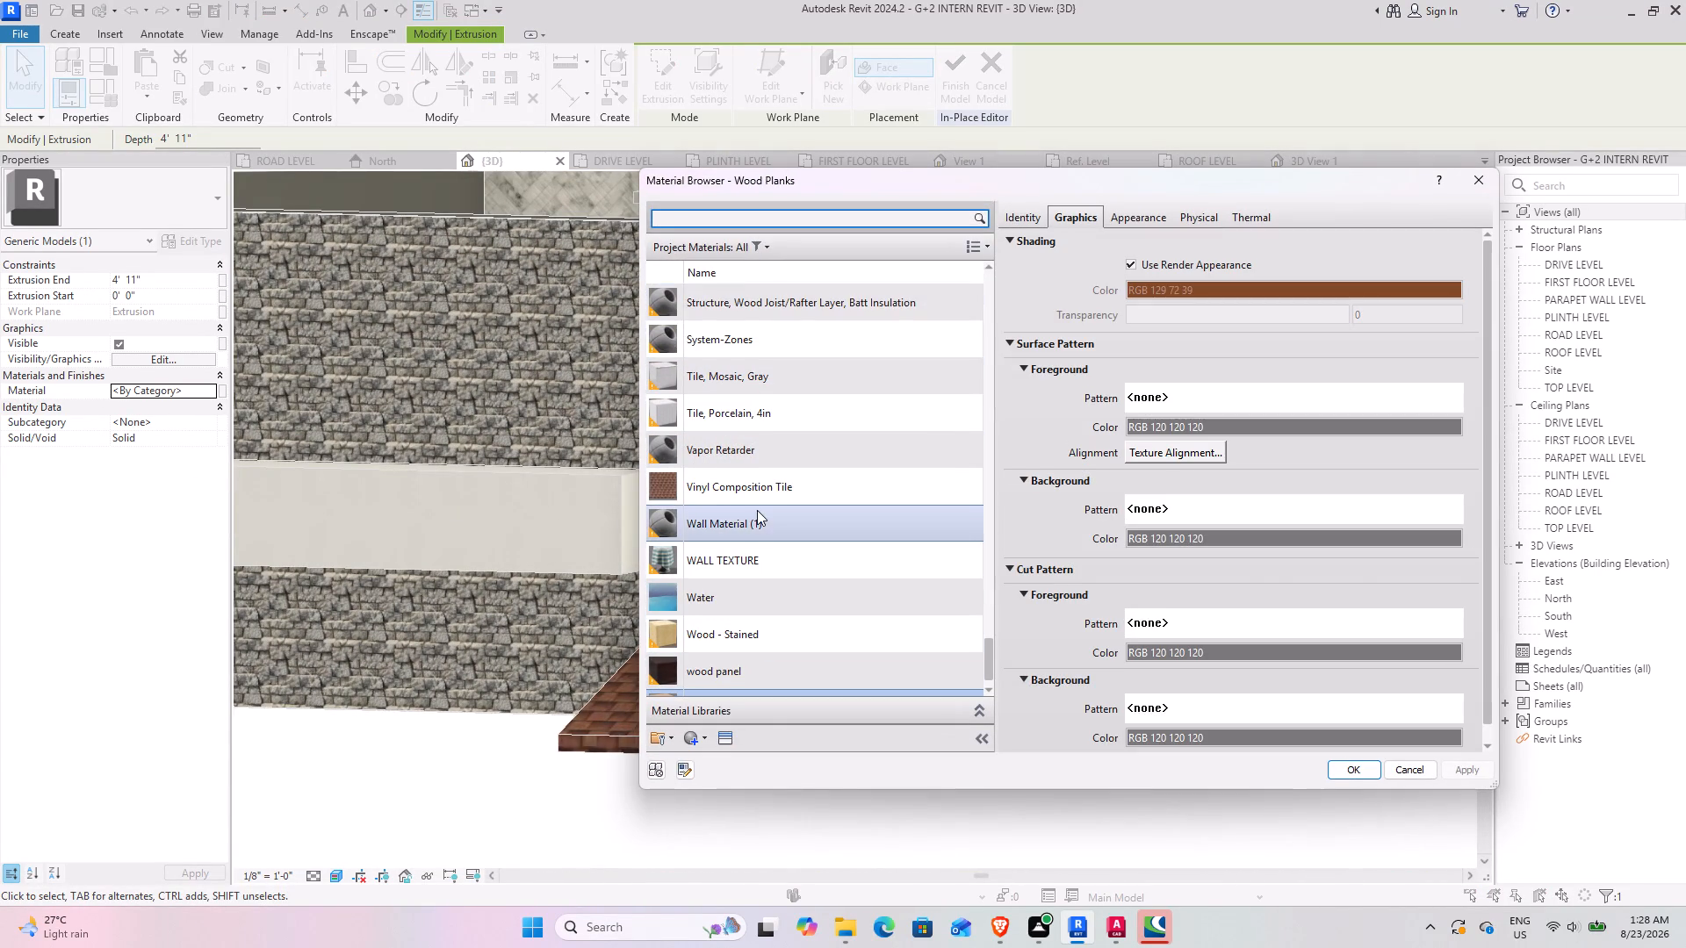
{"action": "scroll", "coordinate": [757, 510], "scroll_direction": "down", "scroll_amount": 2}
{"action": "scroll", "coordinate": [756, 508], "scroll_direction": "up", "scroll_amount": 10}
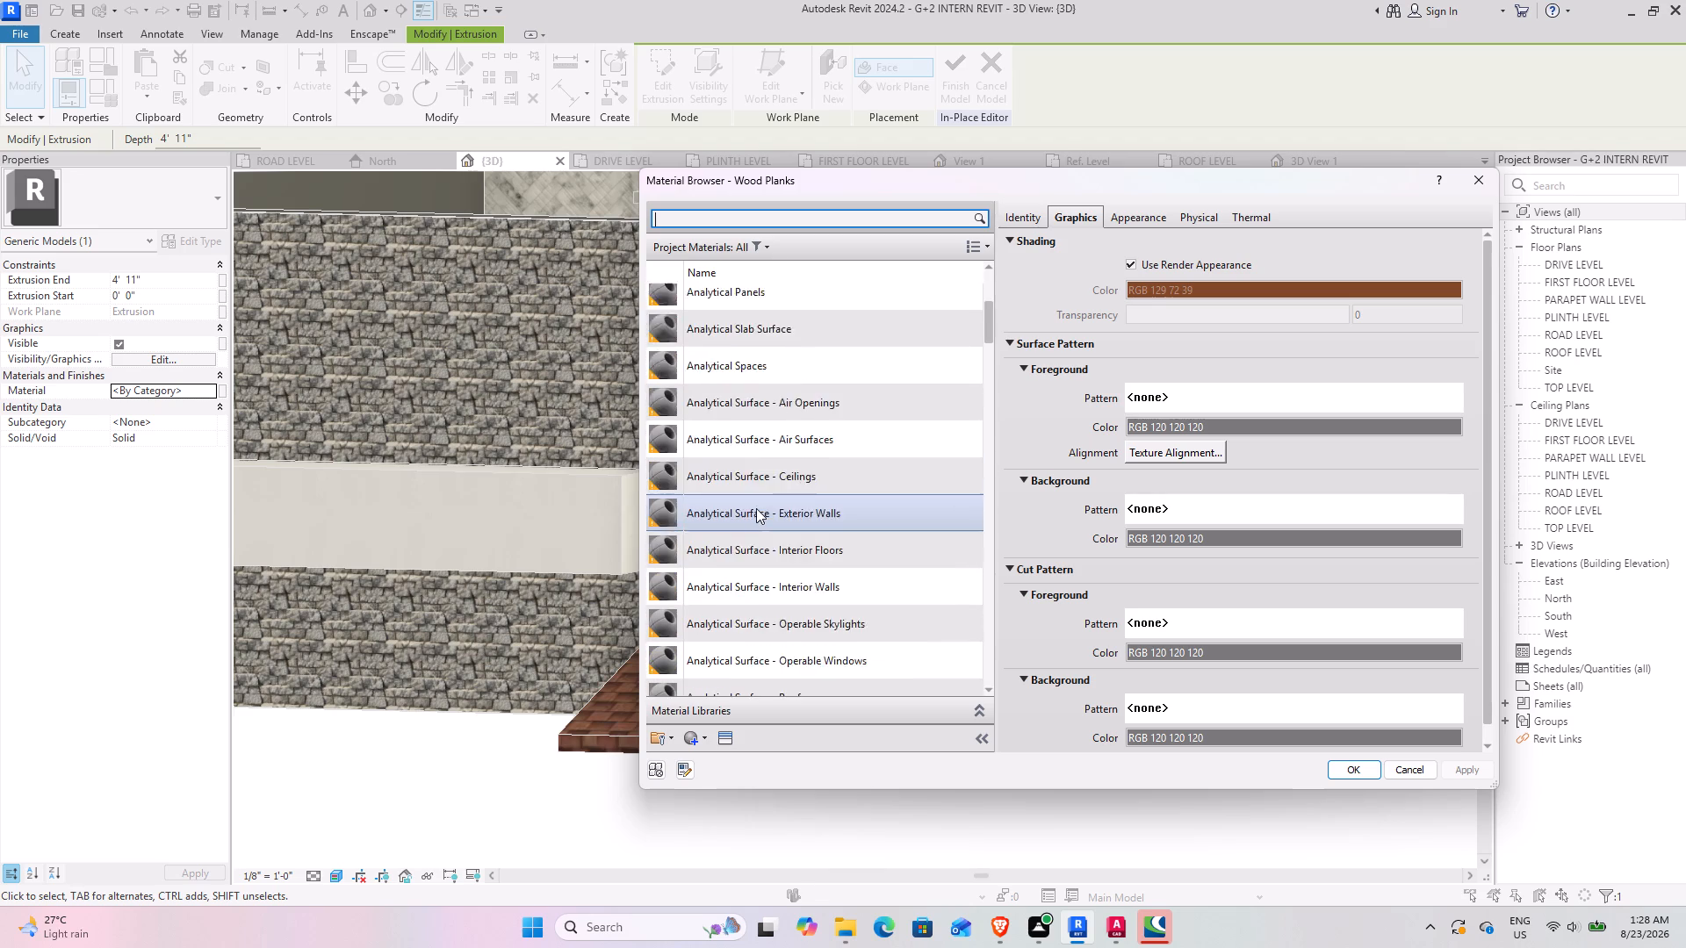
{"action": "scroll", "coordinate": [756, 508], "scroll_direction": "up", "scroll_amount": 6}
{"action": "left_click", "coordinate": [751, 226]}
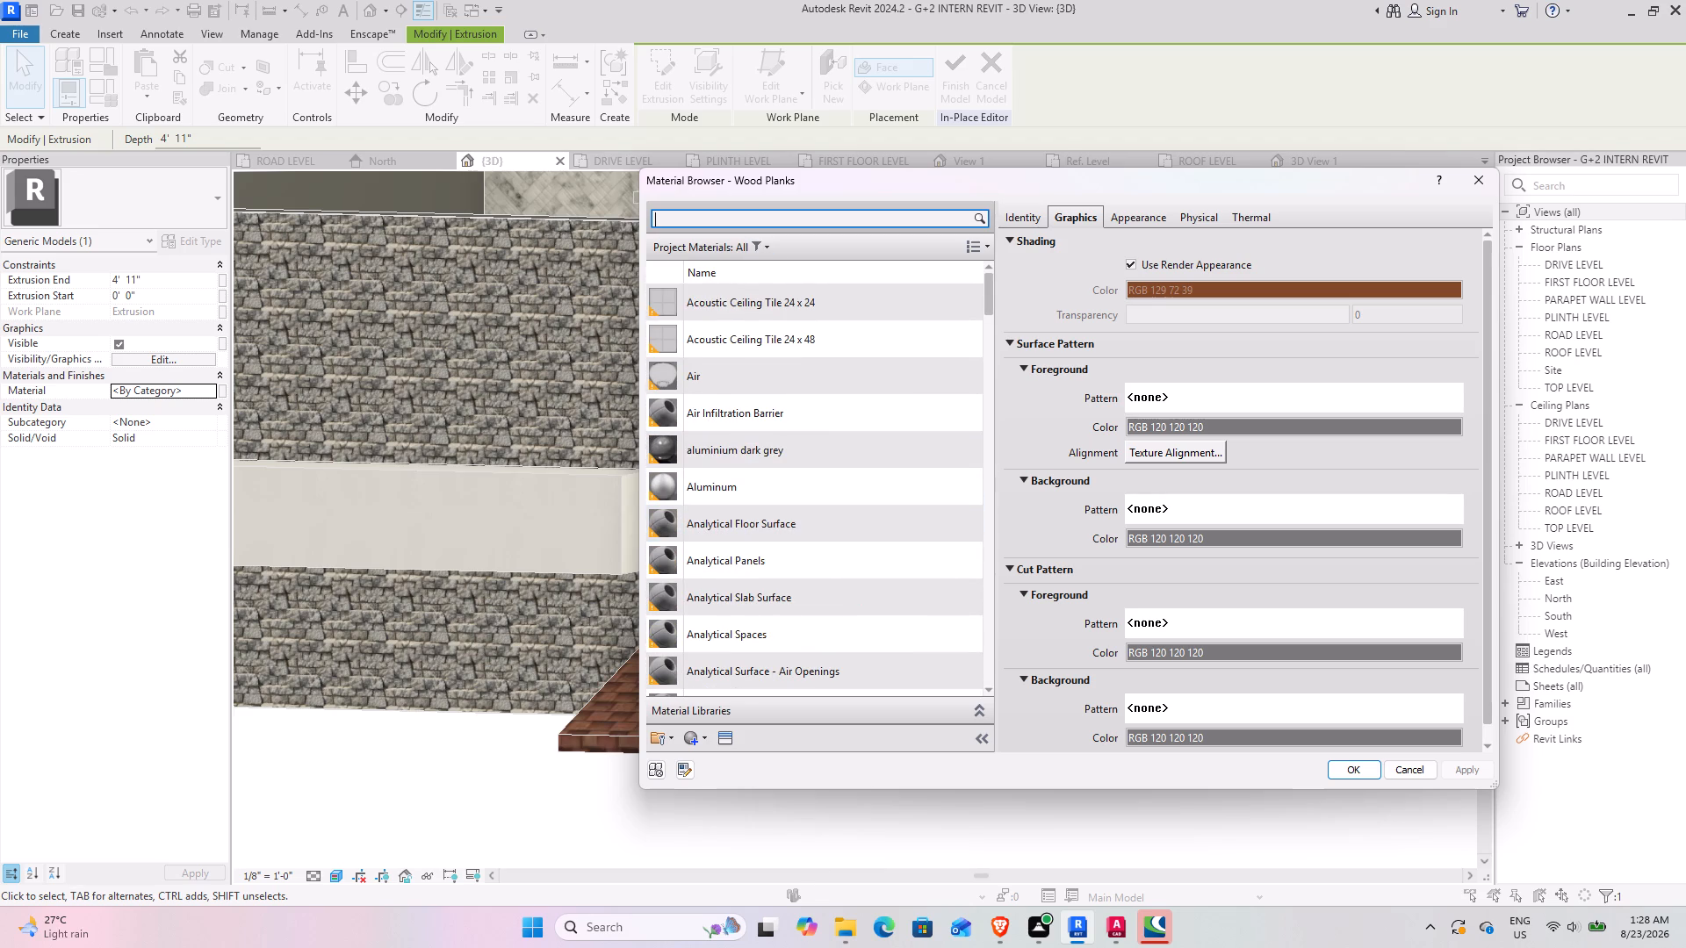
{"action": "type", "text": "bl"}
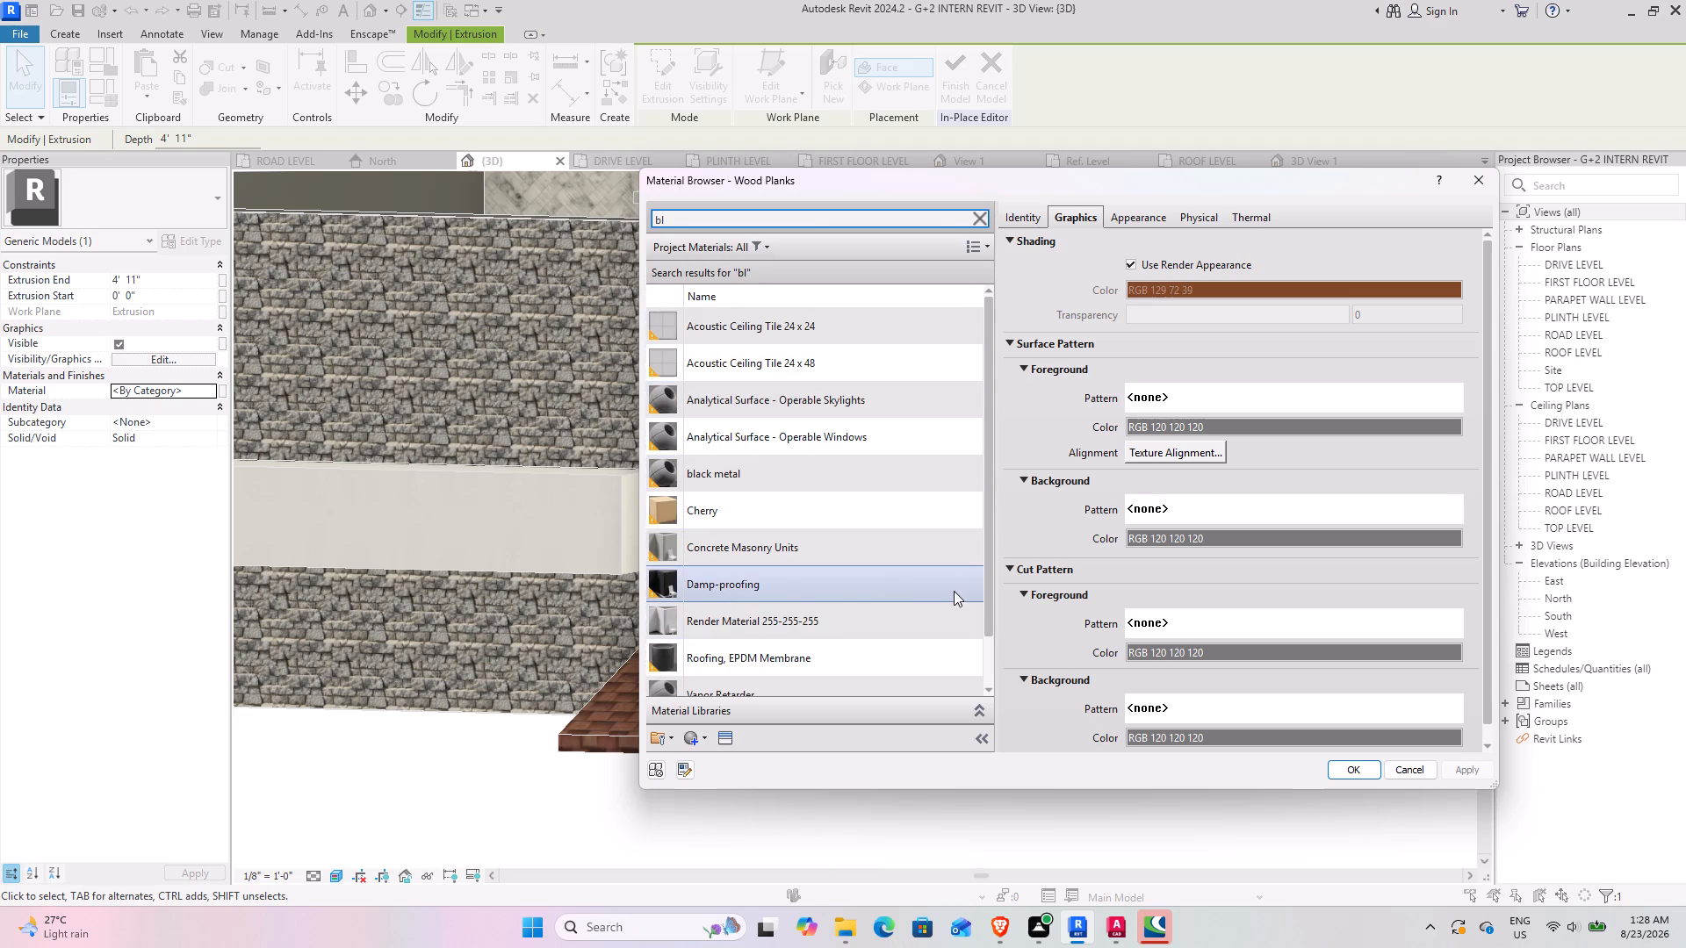
{"action": "left_click", "coordinate": [976, 578]}
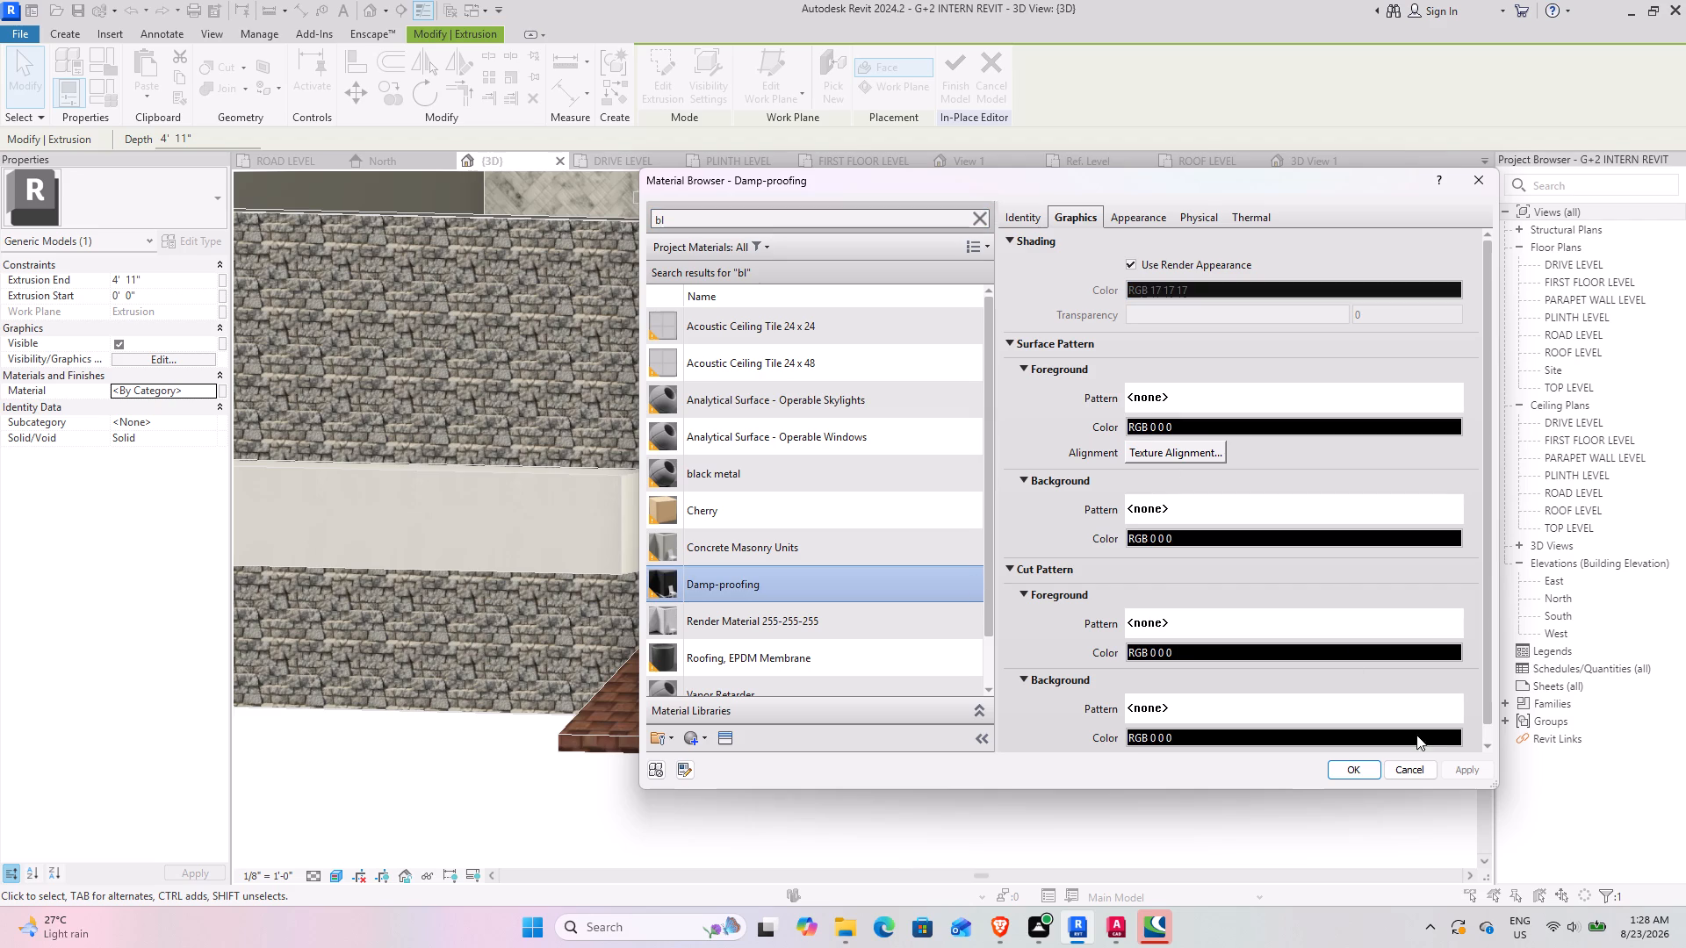
{"action": "left_click", "coordinate": [1365, 774]}
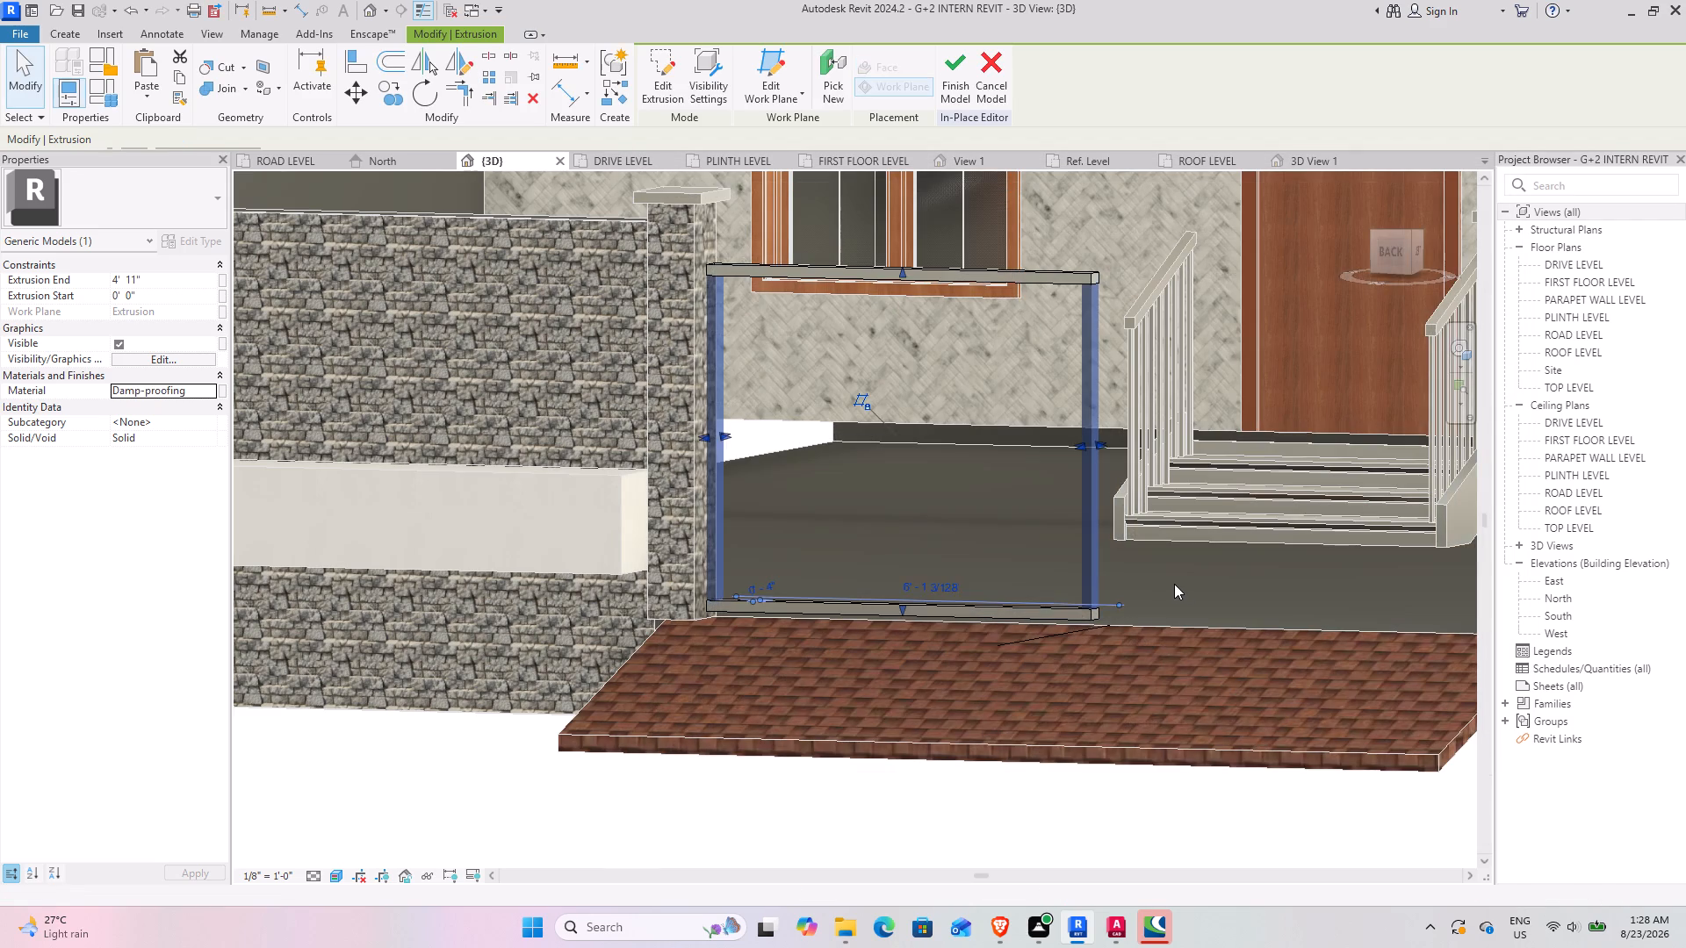
{"action": "left_click", "coordinate": [1174, 584]}
Assign the Damp-proofing material to the gate's upper and lower rails.
{"action": "left_click", "coordinate": [849, 607]}
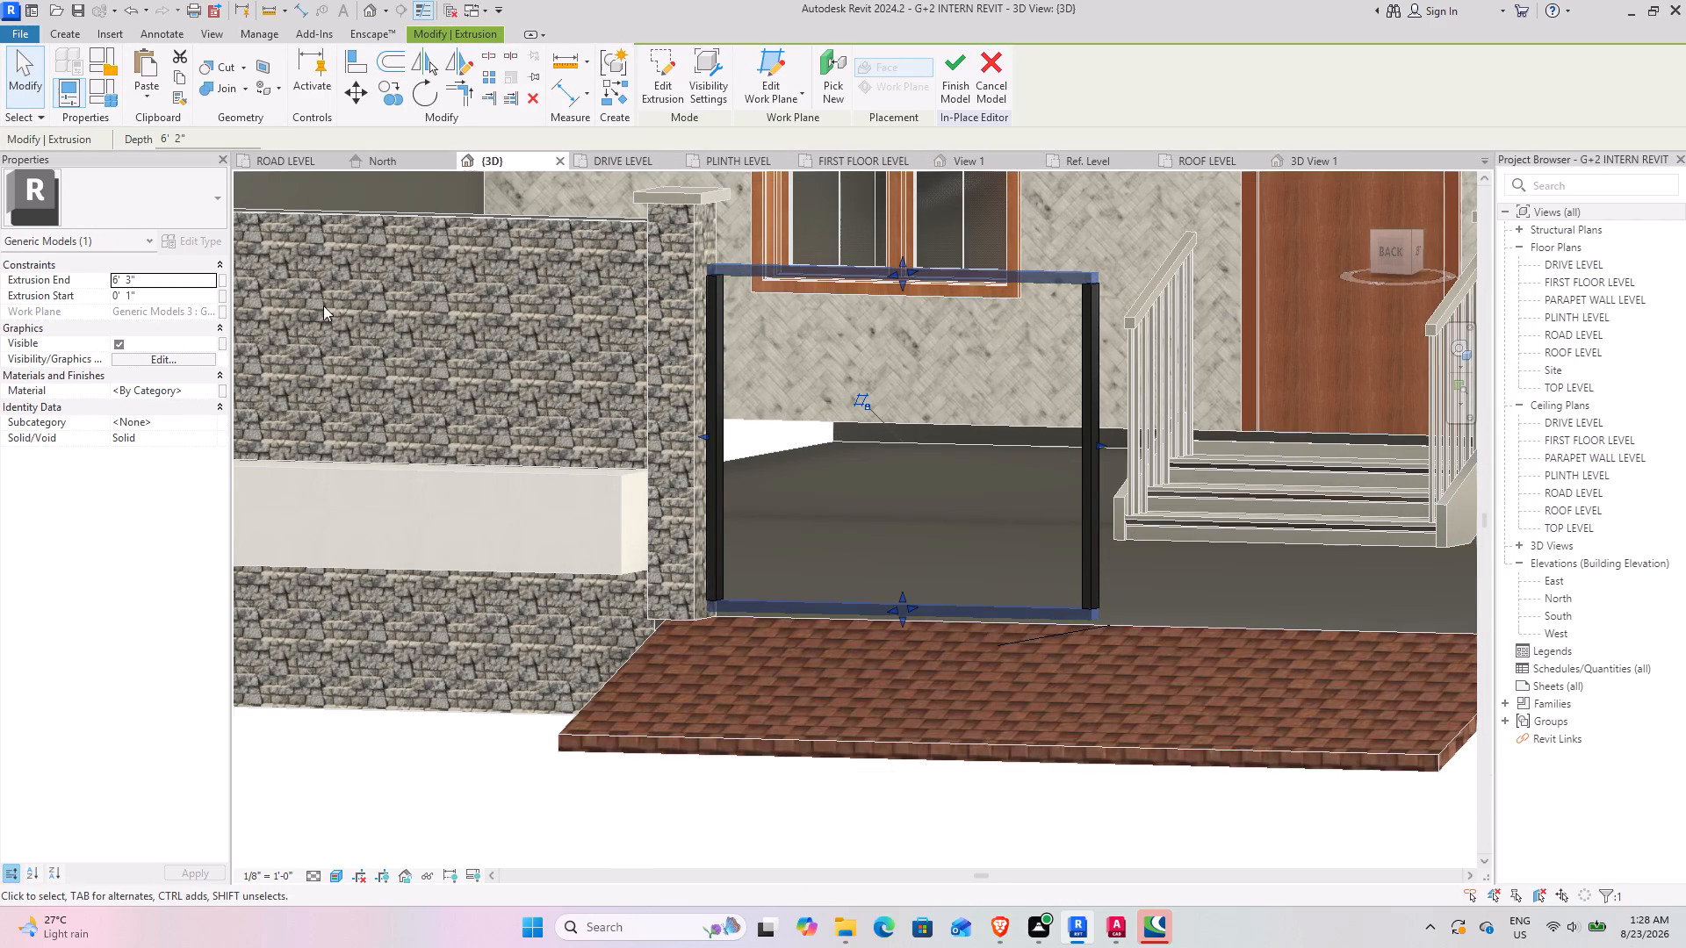
{"action": "left_click", "coordinate": [206, 391]}
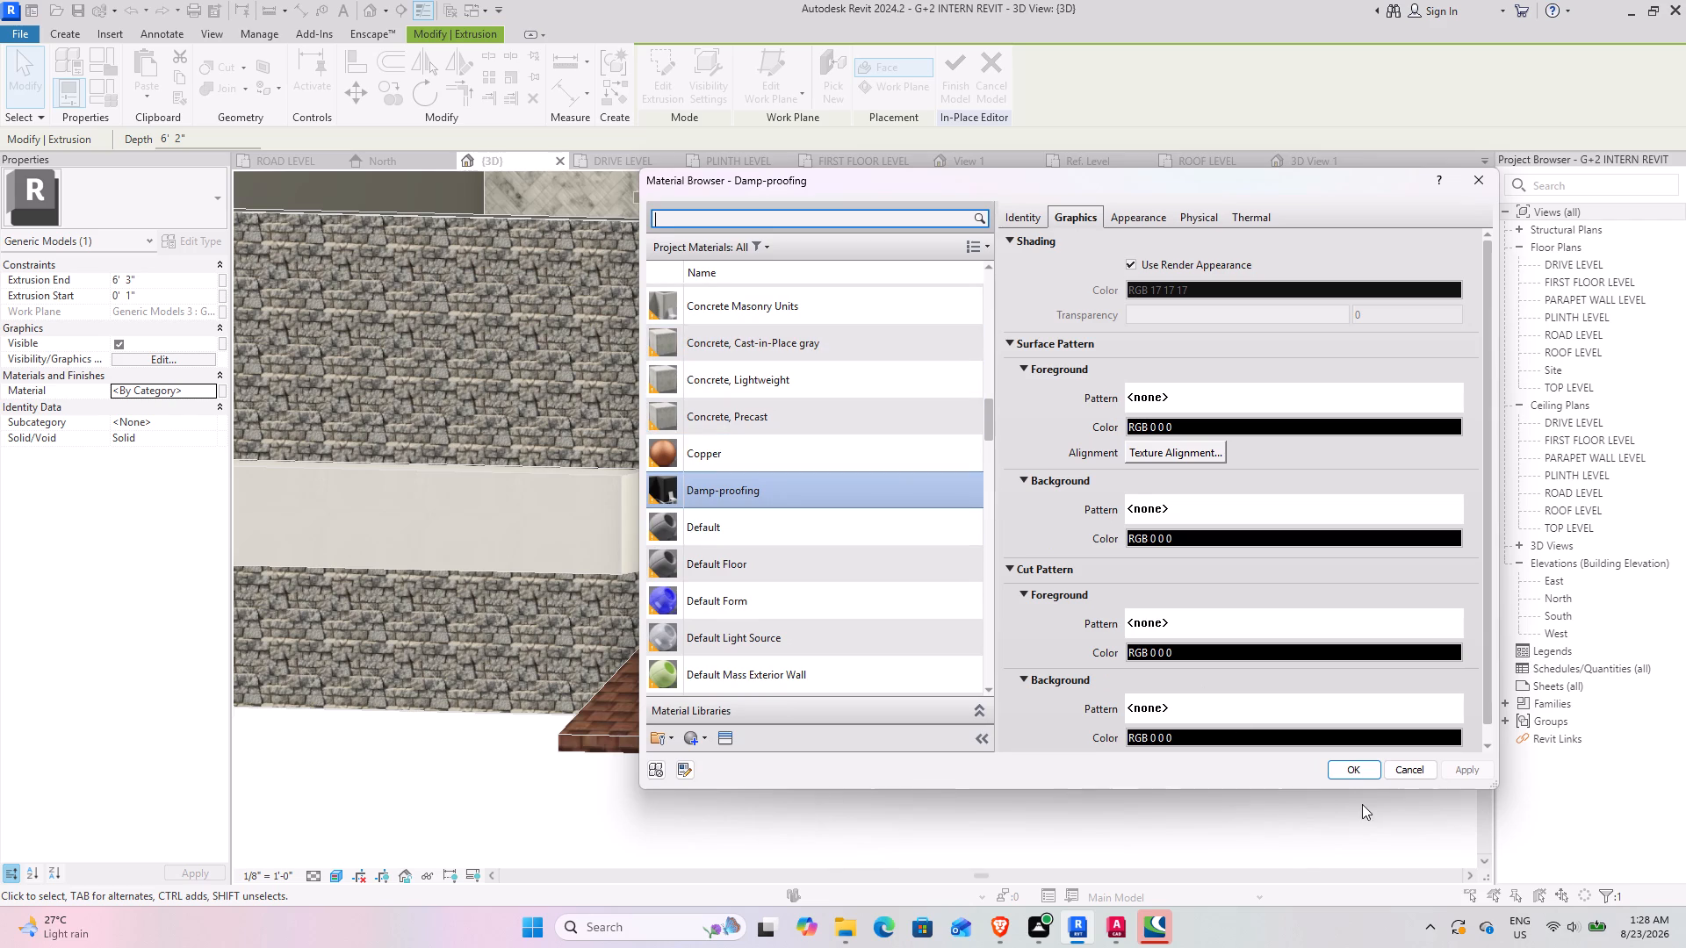
{"action": "left_click", "coordinate": [1354, 775]}
{"action": "left_click", "coordinate": [901, 796]}
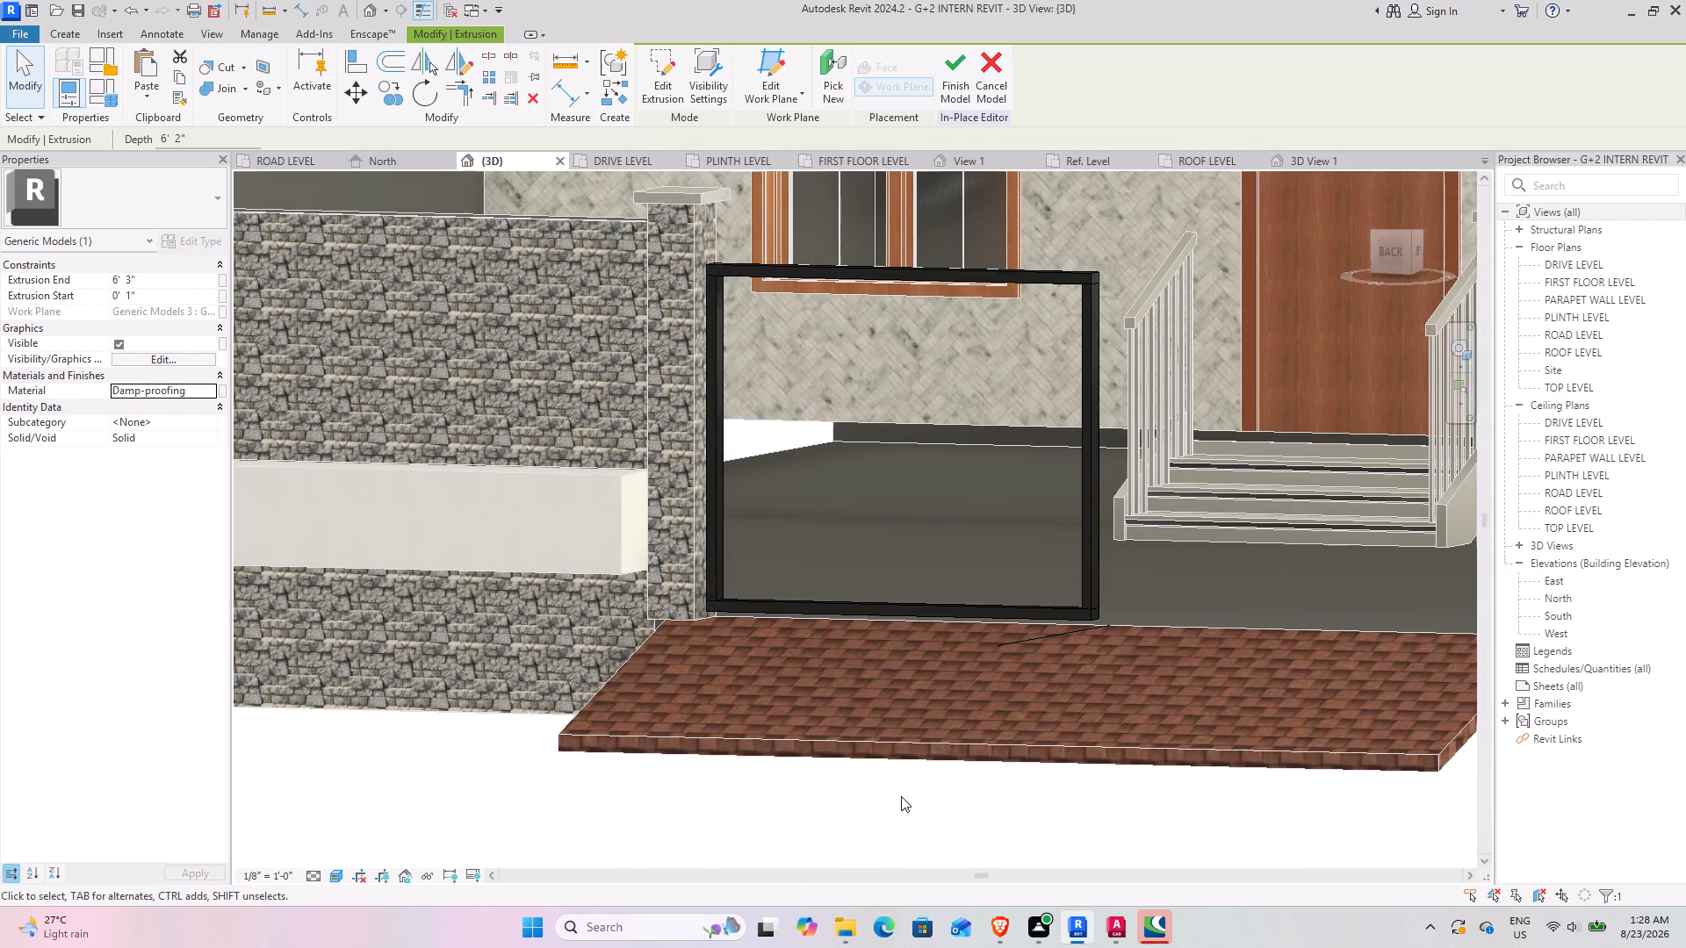
Start a new extrusion with its work plane set on the inner face of the gate post beside the pillar.
{"action": "middle_click_drag", "start_coordinate": [746, 609], "coordinate": [686, 617], "text": "shift"}
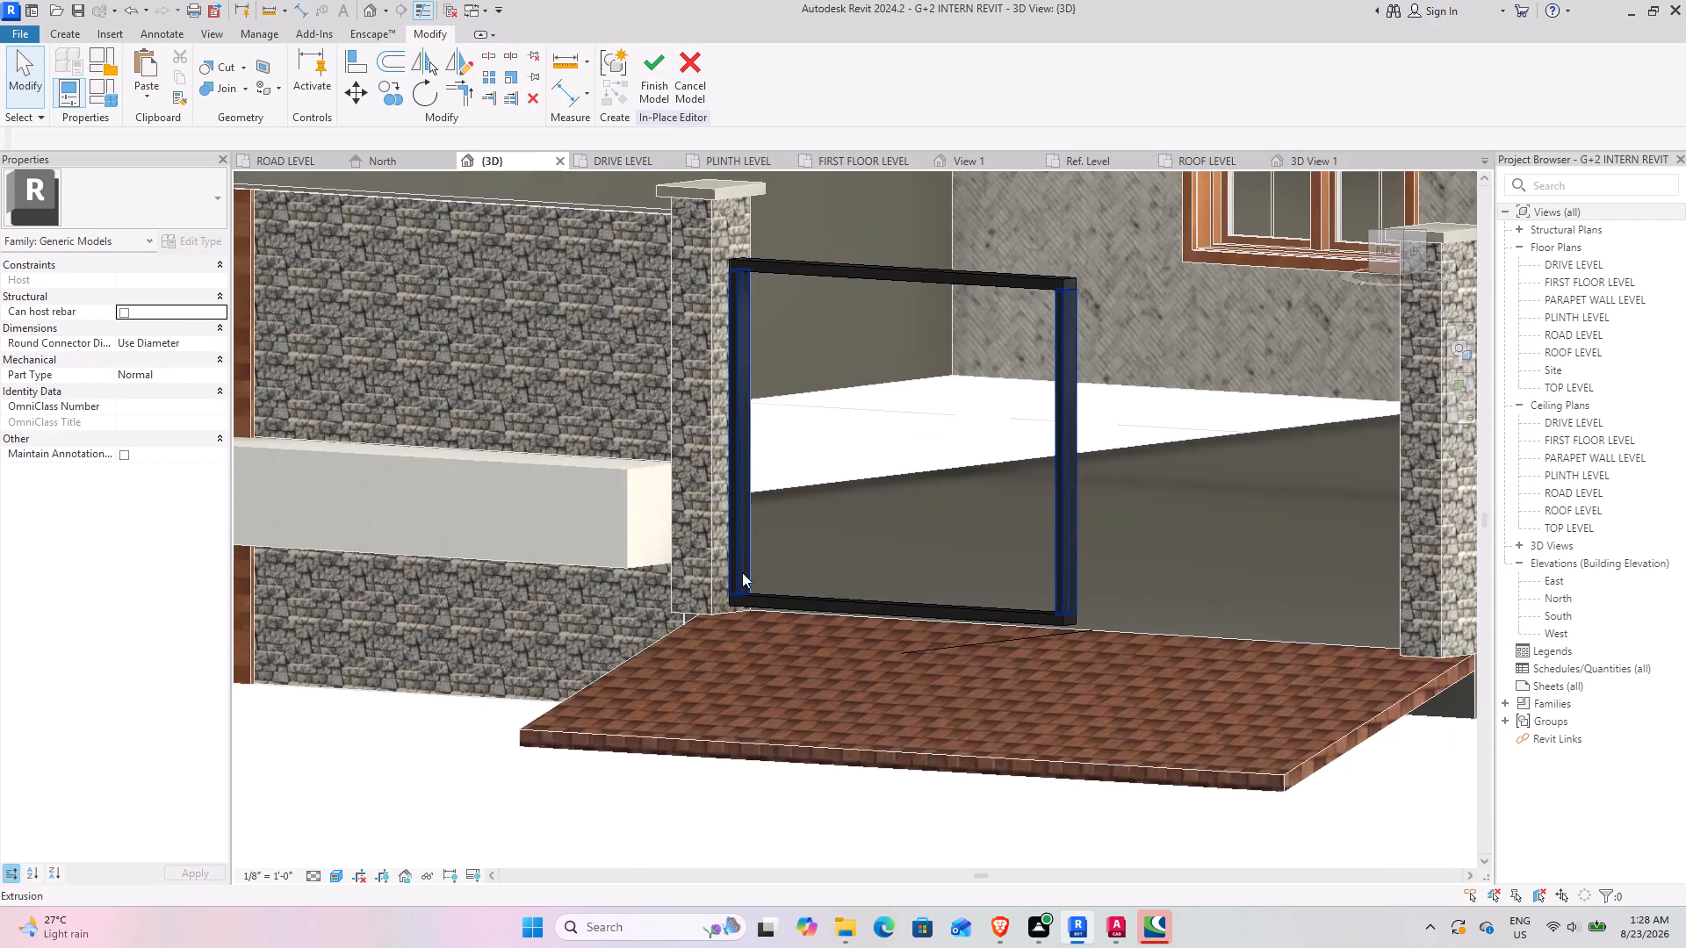
{"action": "scroll", "coordinate": [736, 545], "scroll_direction": "up", "scroll_amount": 12}
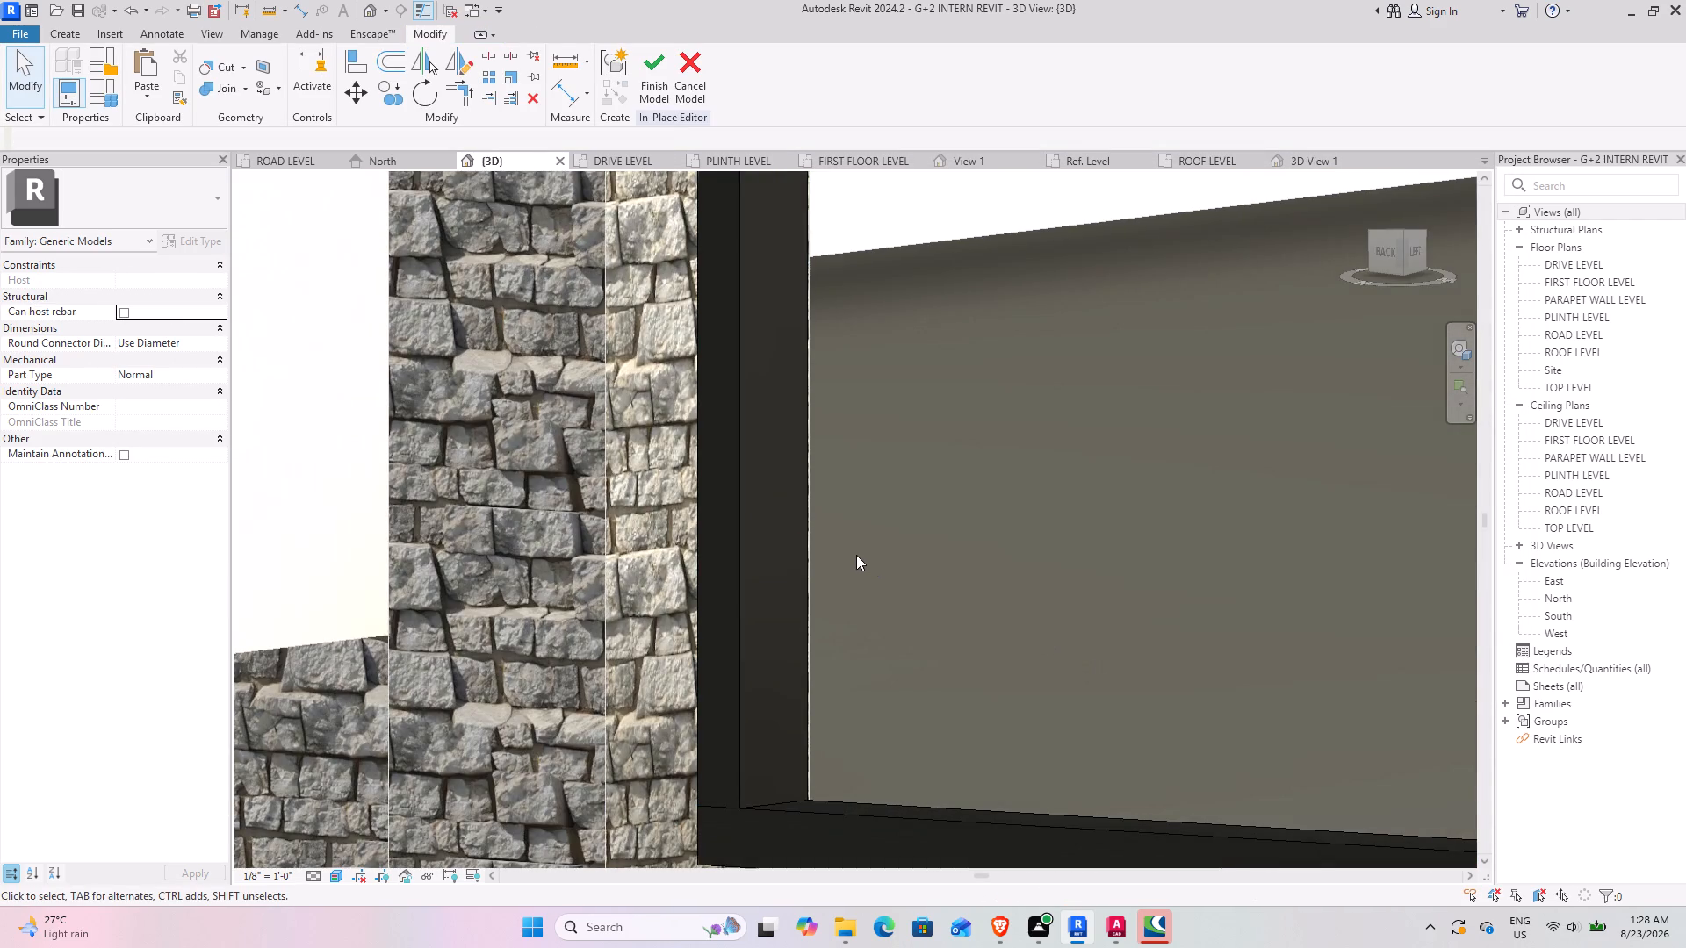
{"action": "scroll", "coordinate": [856, 555], "scroll_direction": "down", "scroll_amount": 8}
{"action": "middle_click_drag", "start_coordinate": [861, 574], "coordinate": [879, 556], "text": "shift"}
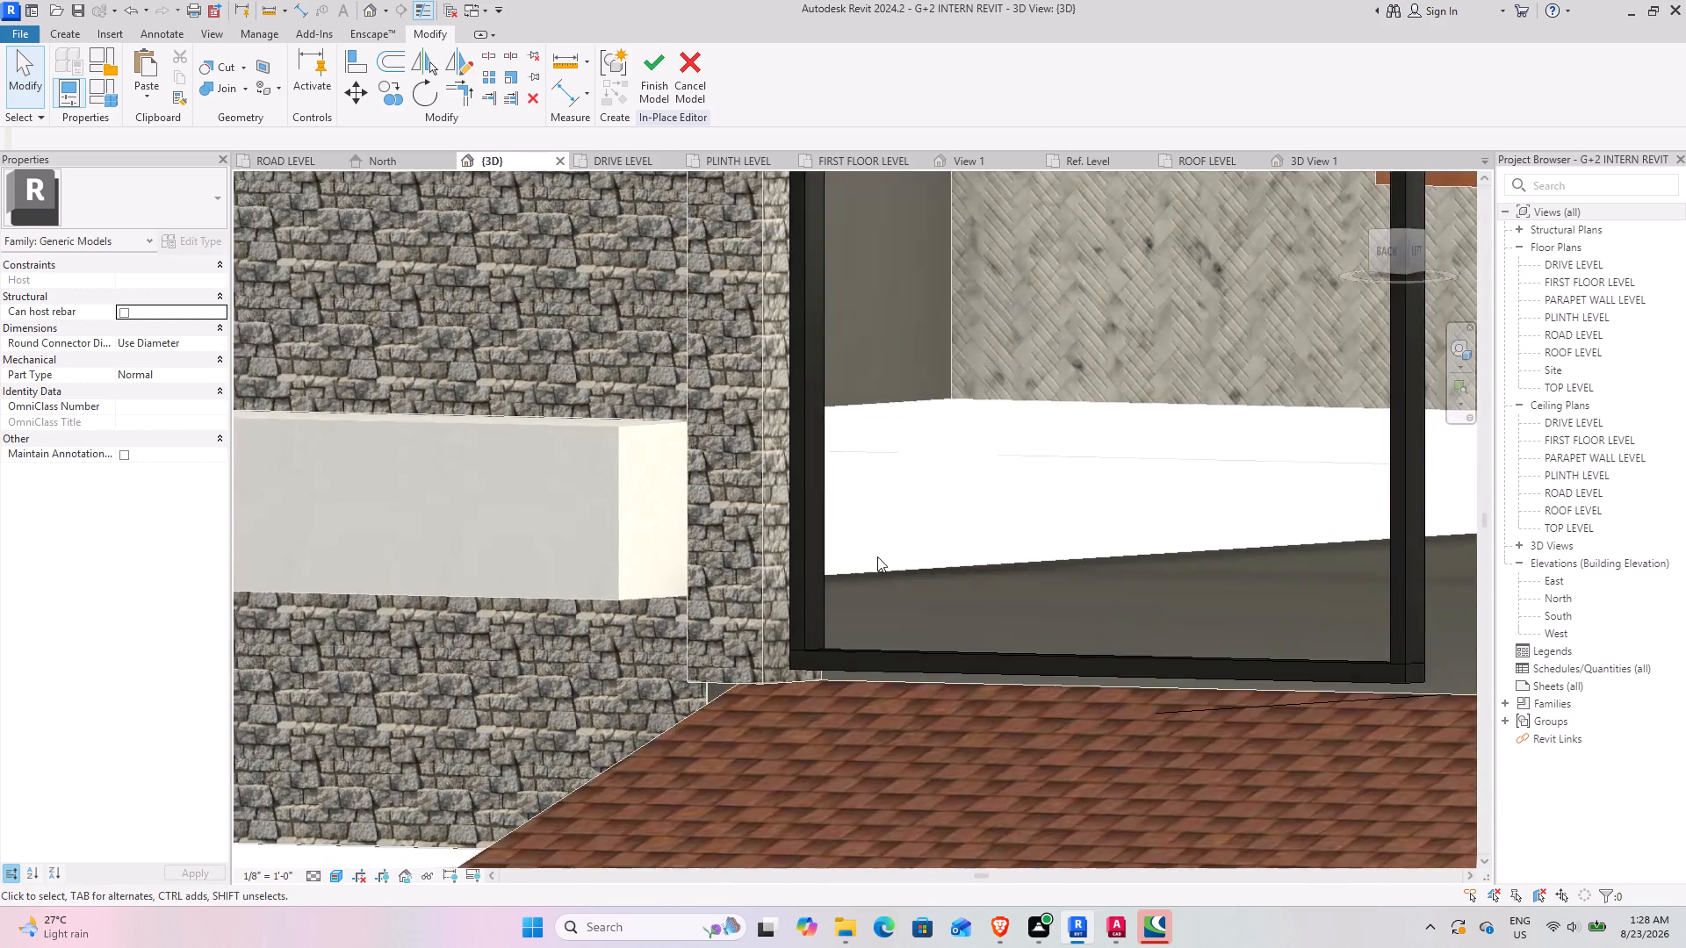
{"action": "scroll", "coordinate": [877, 557], "scroll_direction": "down", "scroll_amount": 4}
{"action": "middle_click_drag", "start_coordinate": [831, 580], "coordinate": [912, 664], "text": "shift"}
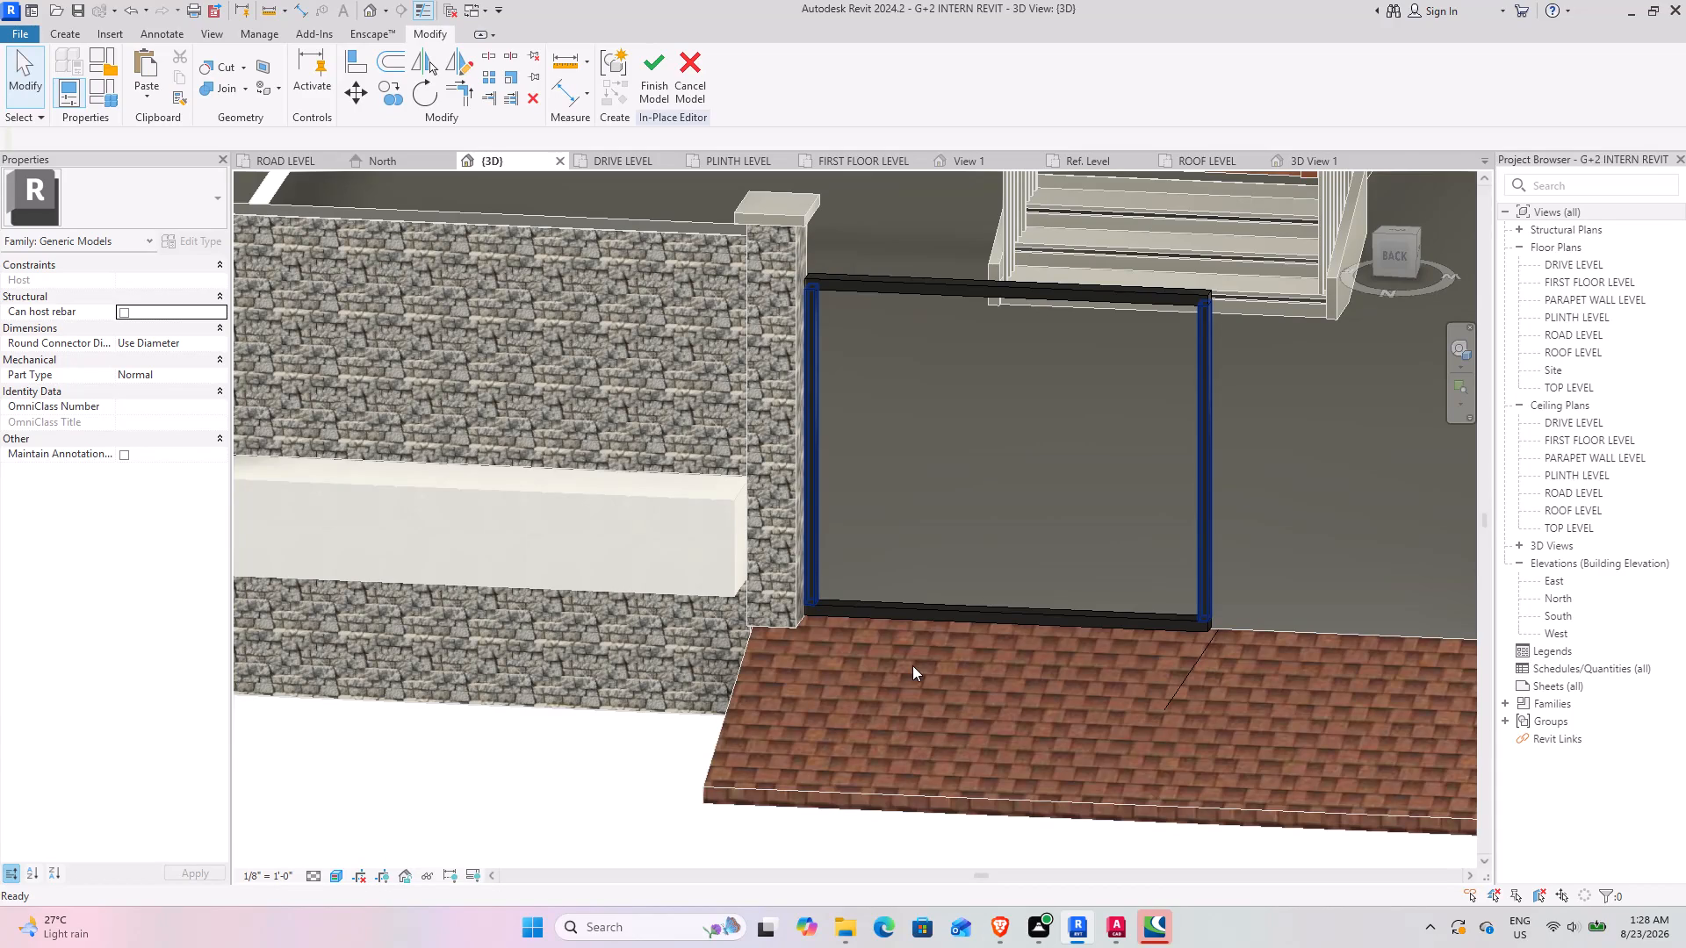
{"action": "middle_click_drag", "start_coordinate": [827, 361], "coordinate": [695, 263], "text": "shift"}
{"action": "scroll", "coordinate": [861, 284], "scroll_direction": "up", "scroll_amount": 7}
{"action": "middle_click_drag", "start_coordinate": [878, 347], "coordinate": [842, 338], "text": "shift"}
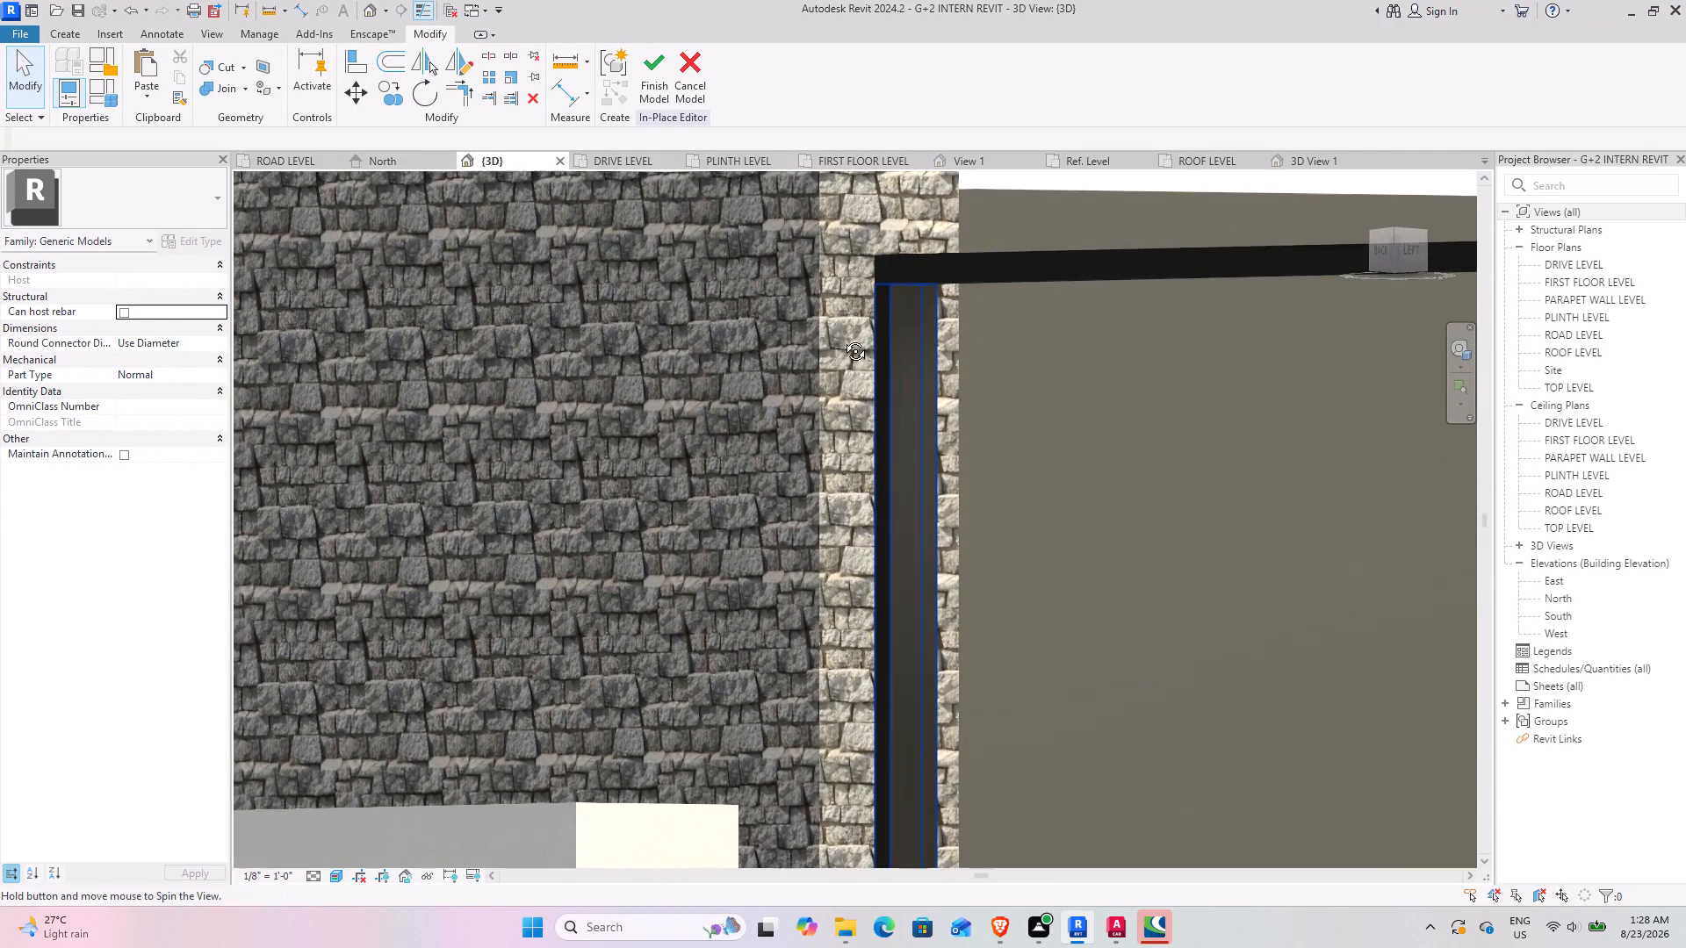
{"action": "middle_click_drag", "start_coordinate": [842, 338], "coordinate": [842, 337], "text": "shift"}
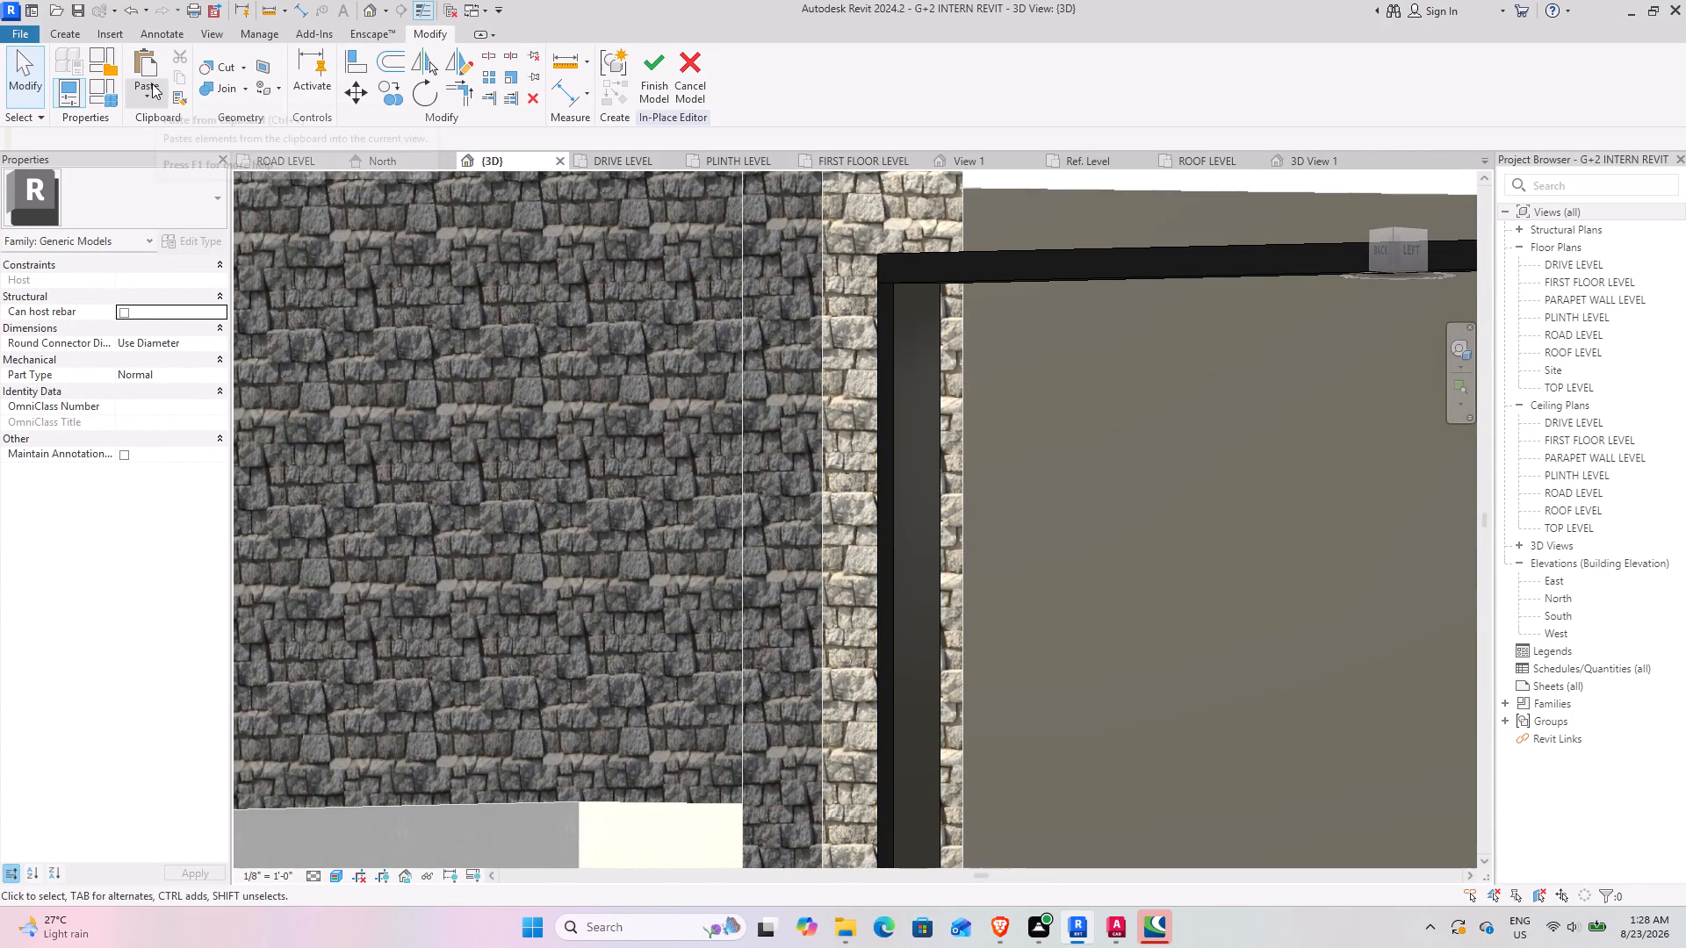
{"action": "left_click", "coordinate": [64, 27]}
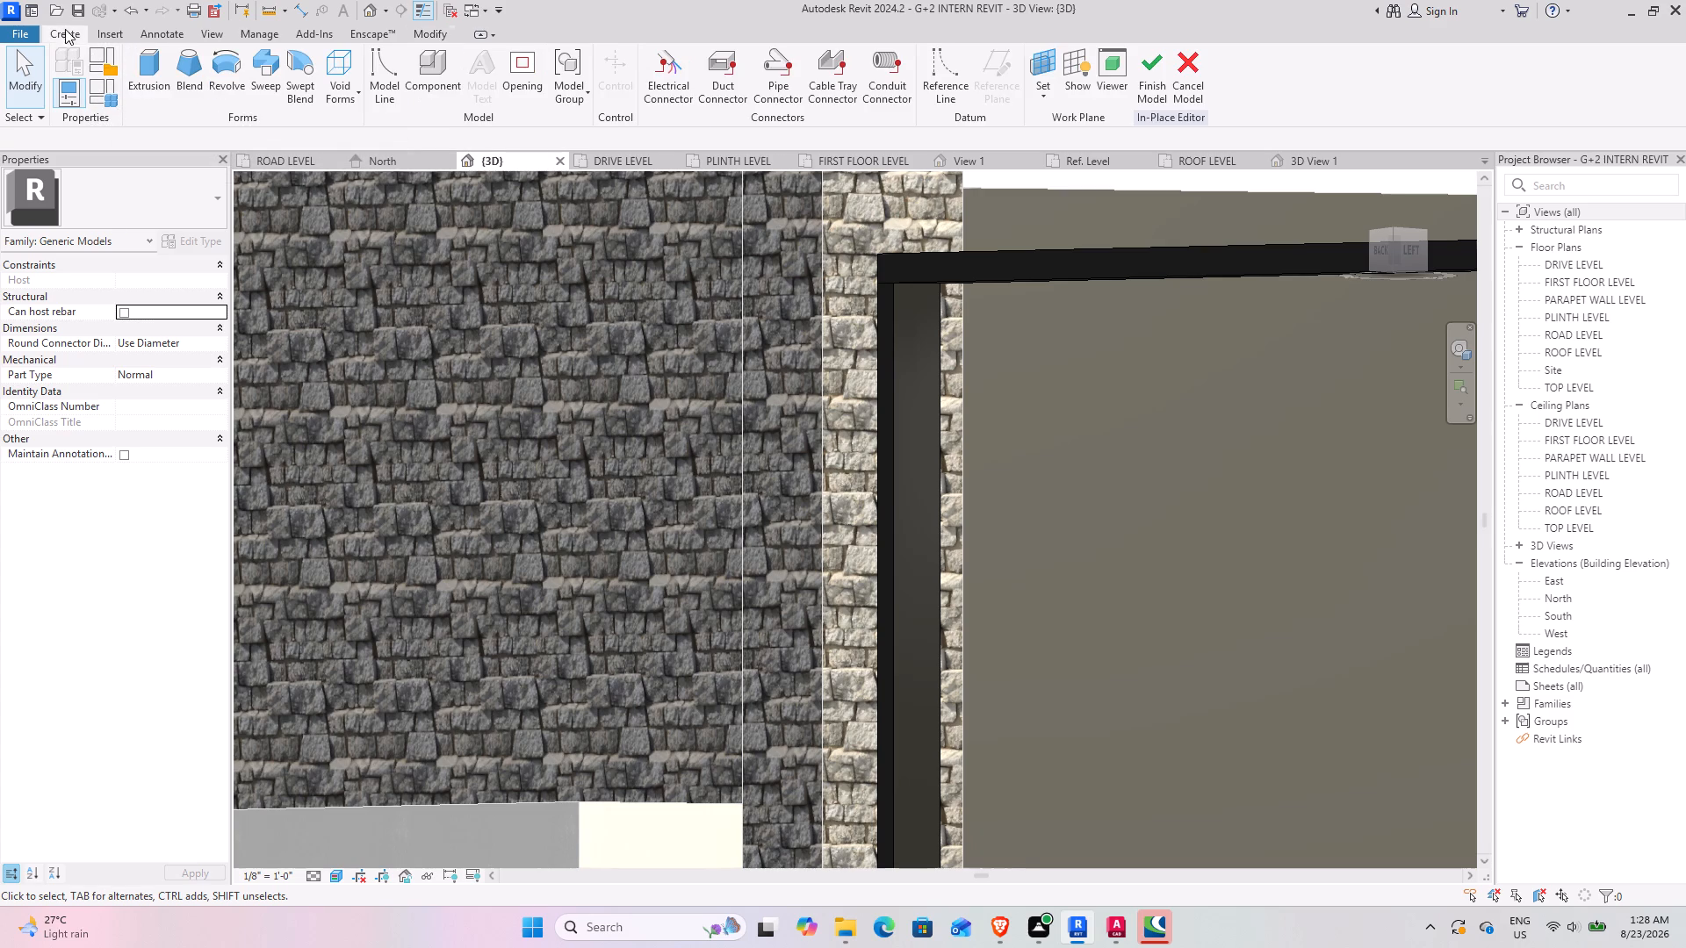
{"action": "left_click", "coordinate": [158, 68]}
{"action": "left_click", "coordinate": [813, 96]}
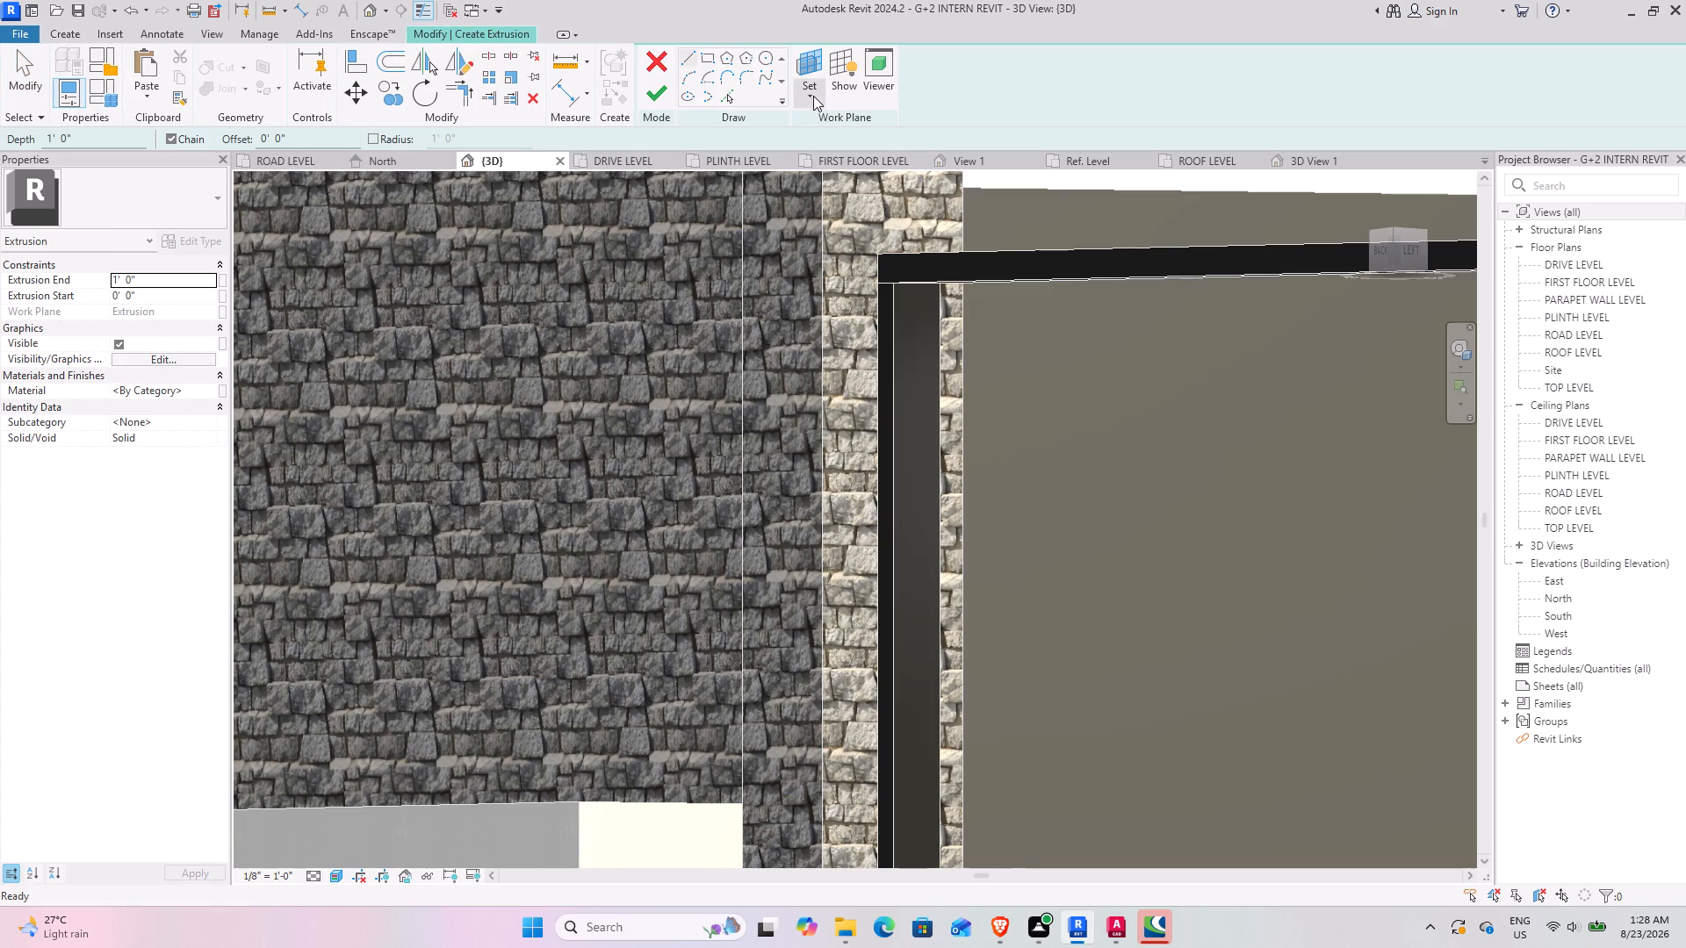
{"action": "left_click", "coordinate": [844, 162]}
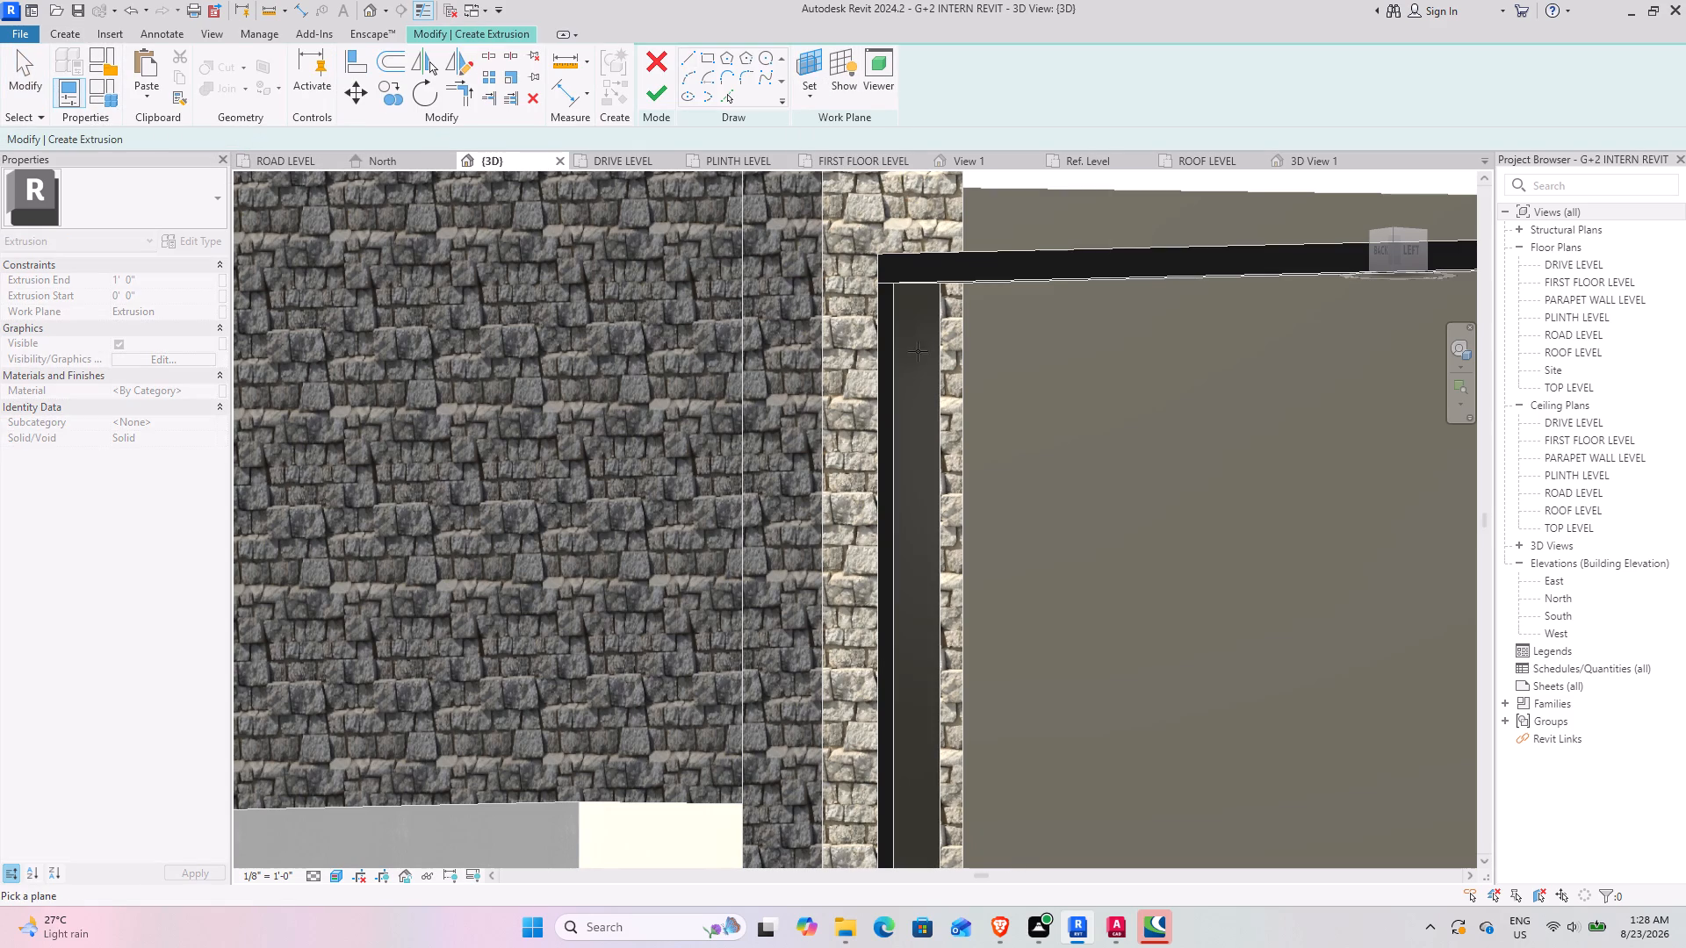
{"action": "left_click", "coordinate": [937, 351]}
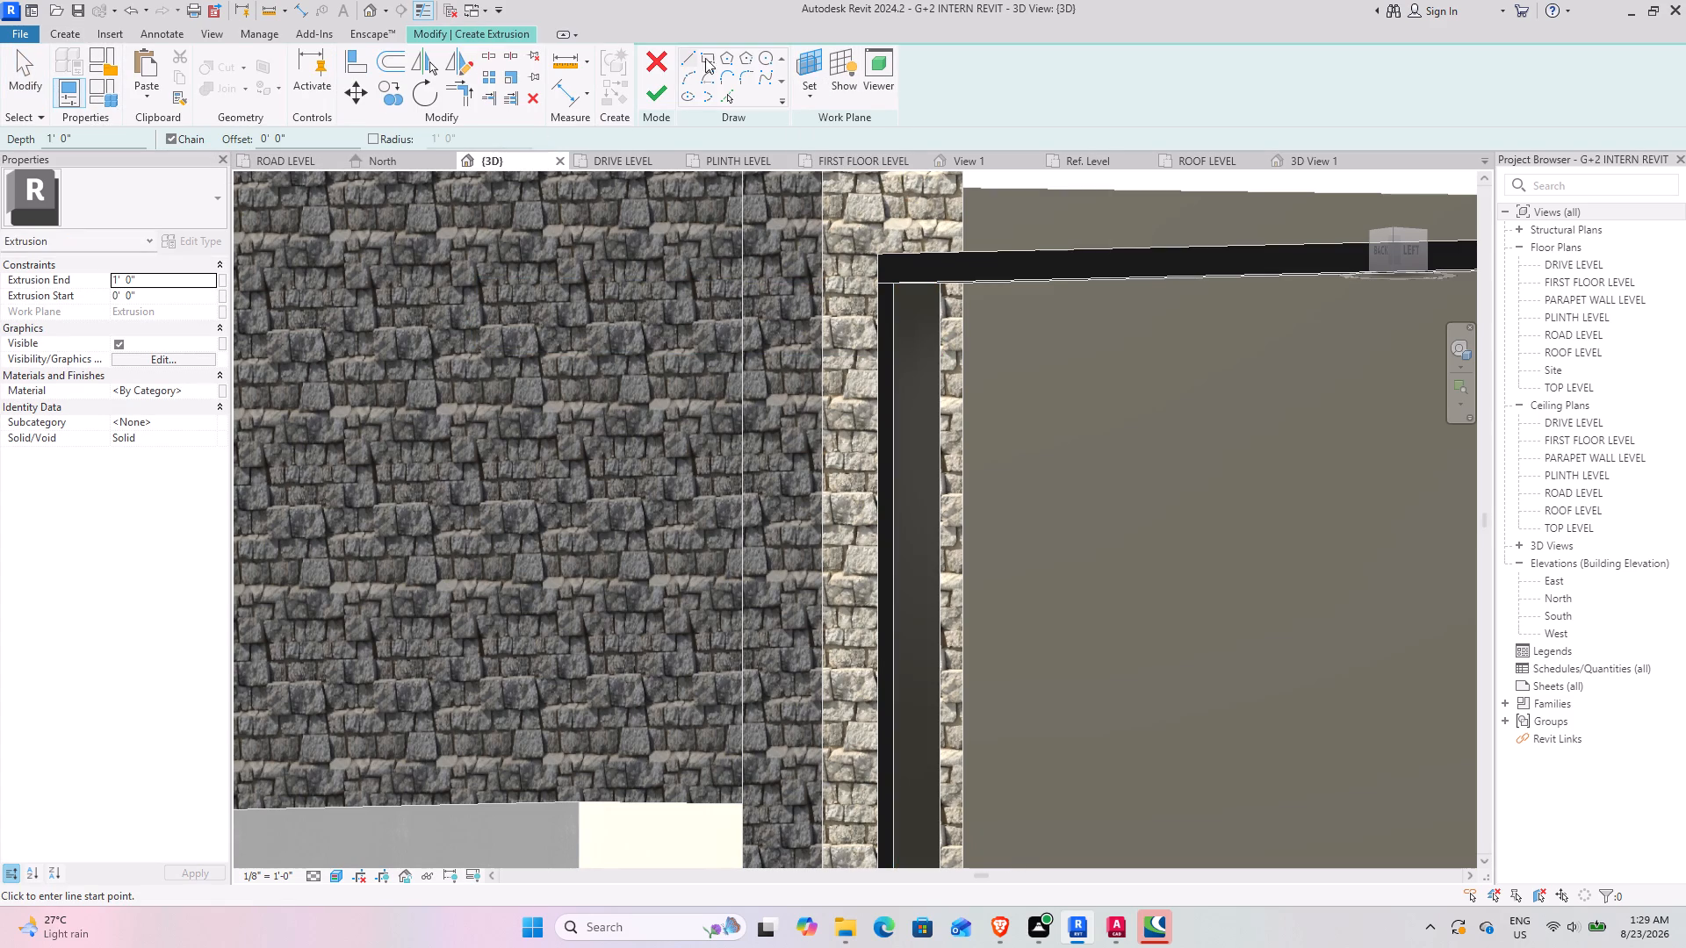
Sketch a narrow rectangle about 1" wide on the post's inner face, running down from the underside of the upper rail.
{"action": "left_click", "coordinate": [711, 55]}
{"action": "scroll", "coordinate": [915, 301], "scroll_direction": "up", "scroll_amount": 7}
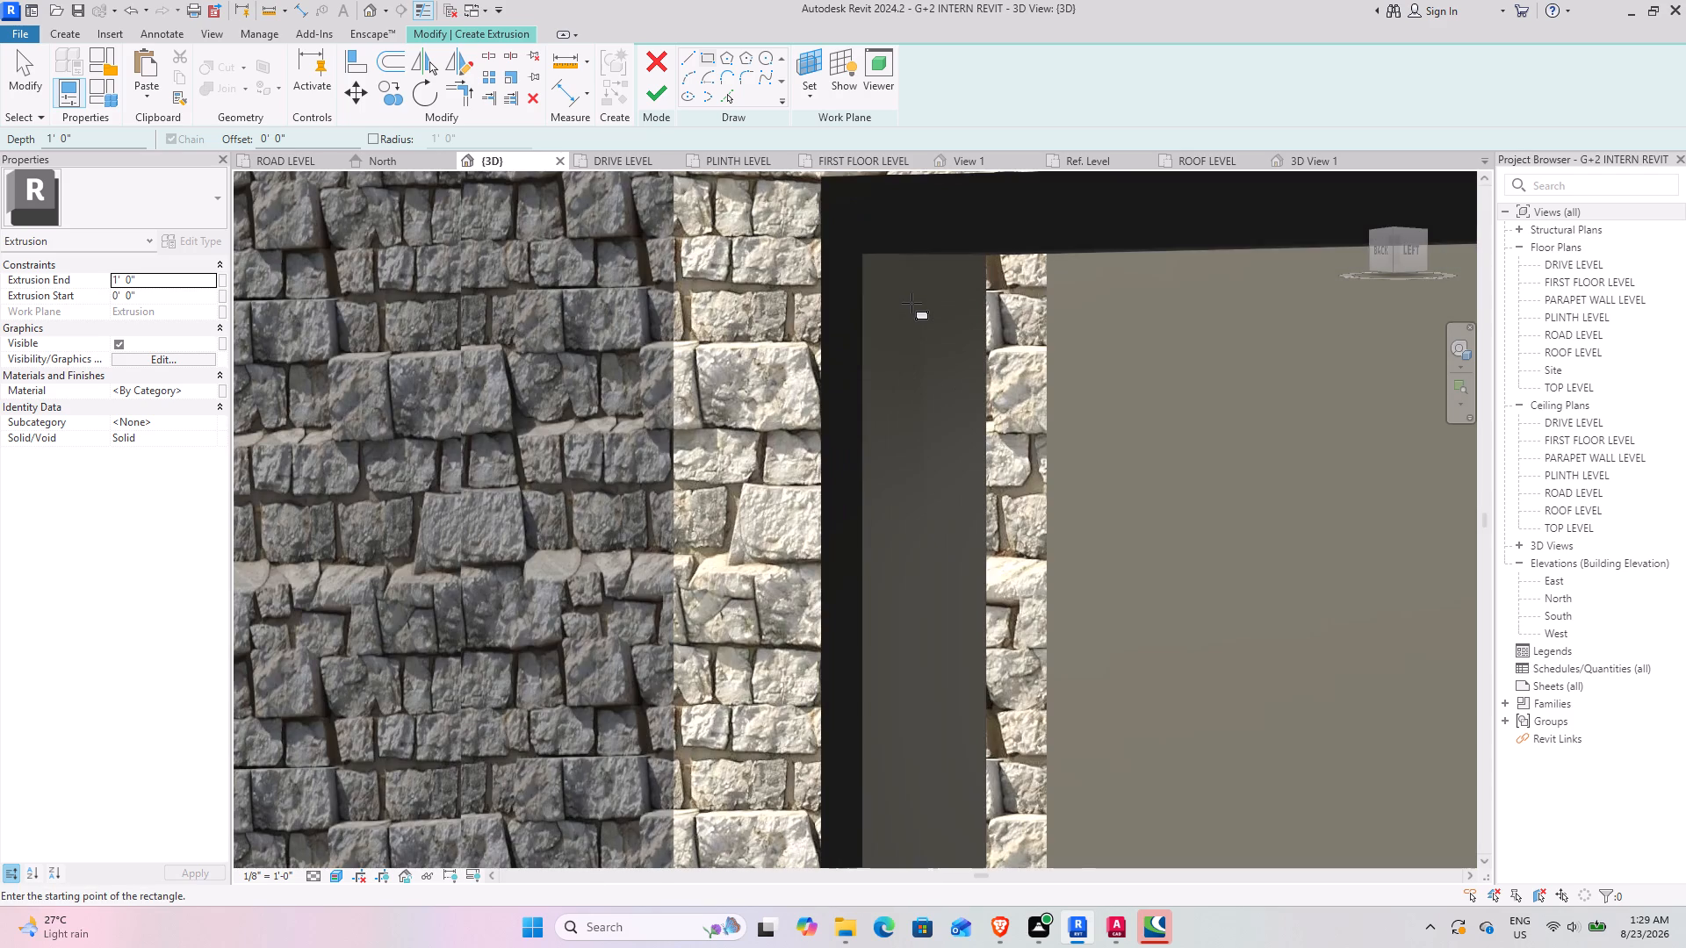
{"action": "middle_click_drag", "start_coordinate": [911, 303], "coordinate": [908, 263], "text": "shift"}
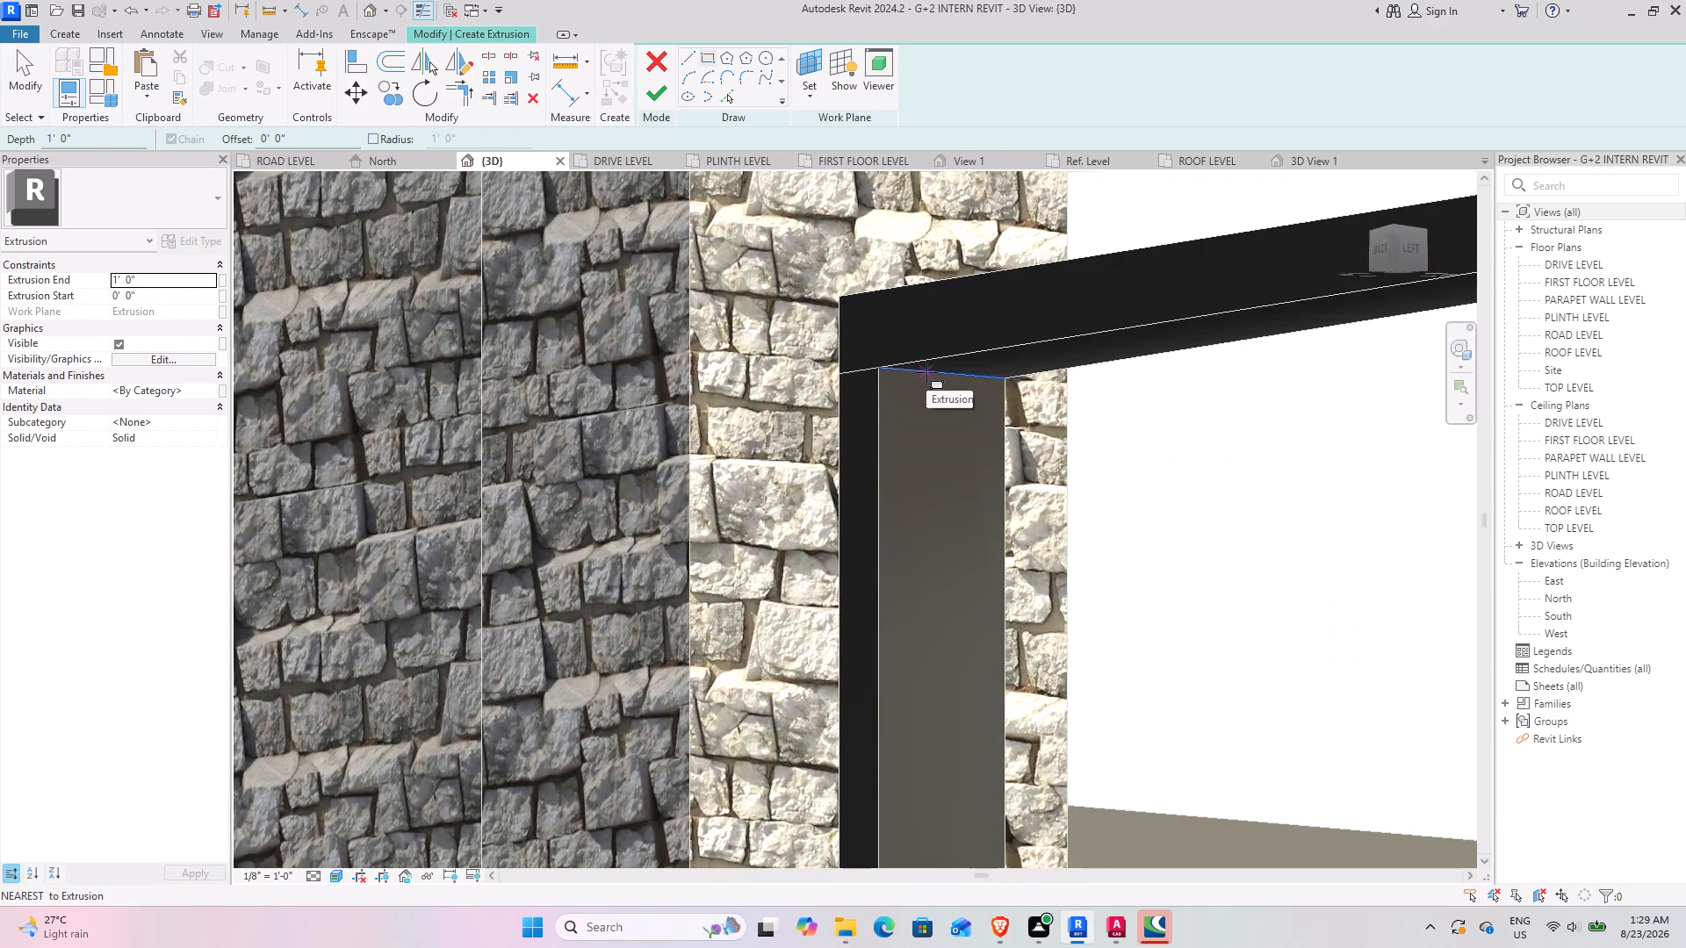
{"action": "left_click", "coordinate": [922, 371]}
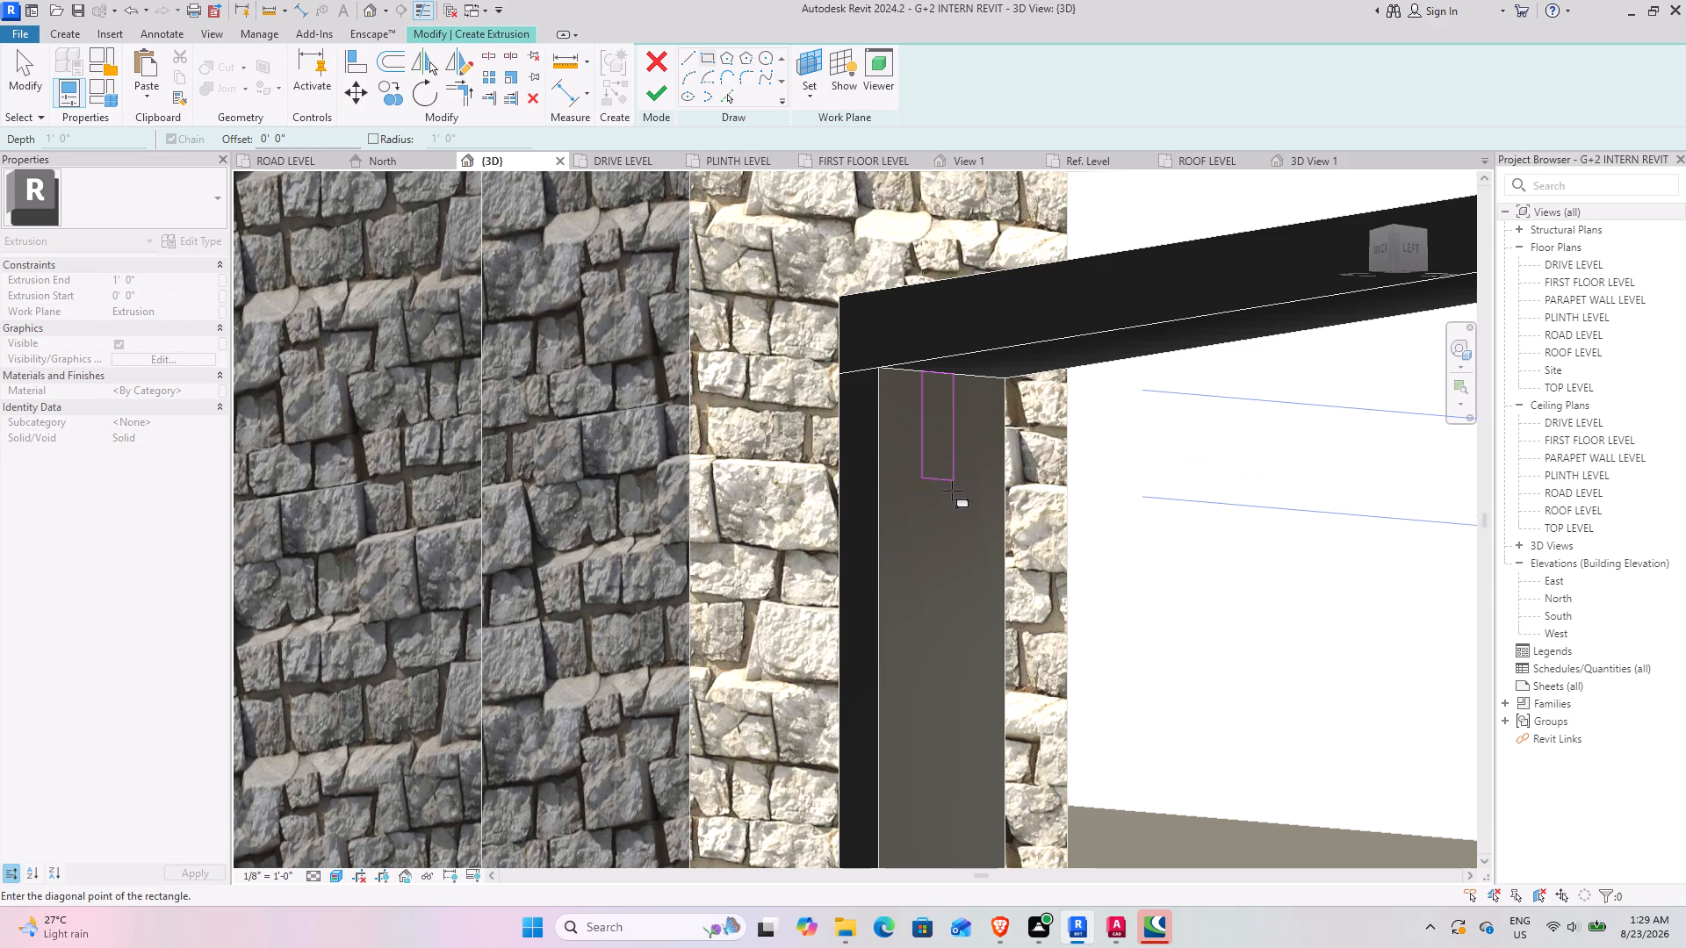
{"action": "scroll", "coordinate": [955, 570], "scroll_direction": "down", "scroll_amount": 5}
{"action": "middle_click_drag", "start_coordinate": [955, 600], "coordinate": [951, 568]}
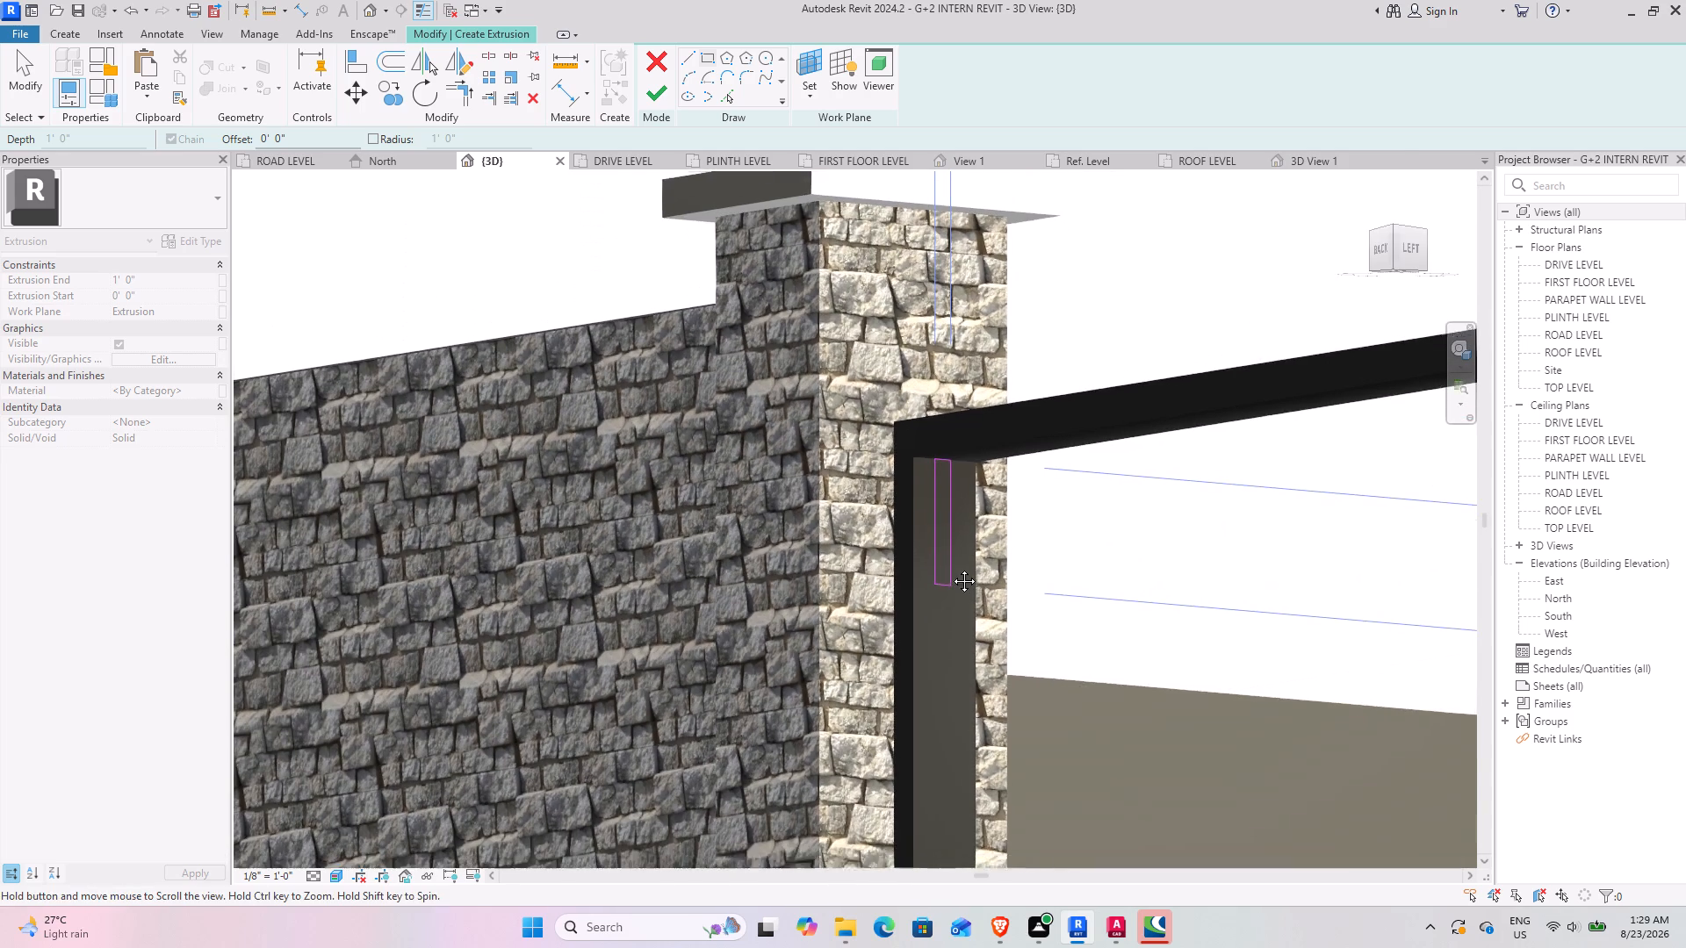
{"action": "middle_click_drag", "start_coordinate": [951, 568], "coordinate": [951, 564]}
{"action": "left_click", "coordinate": [951, 538]}
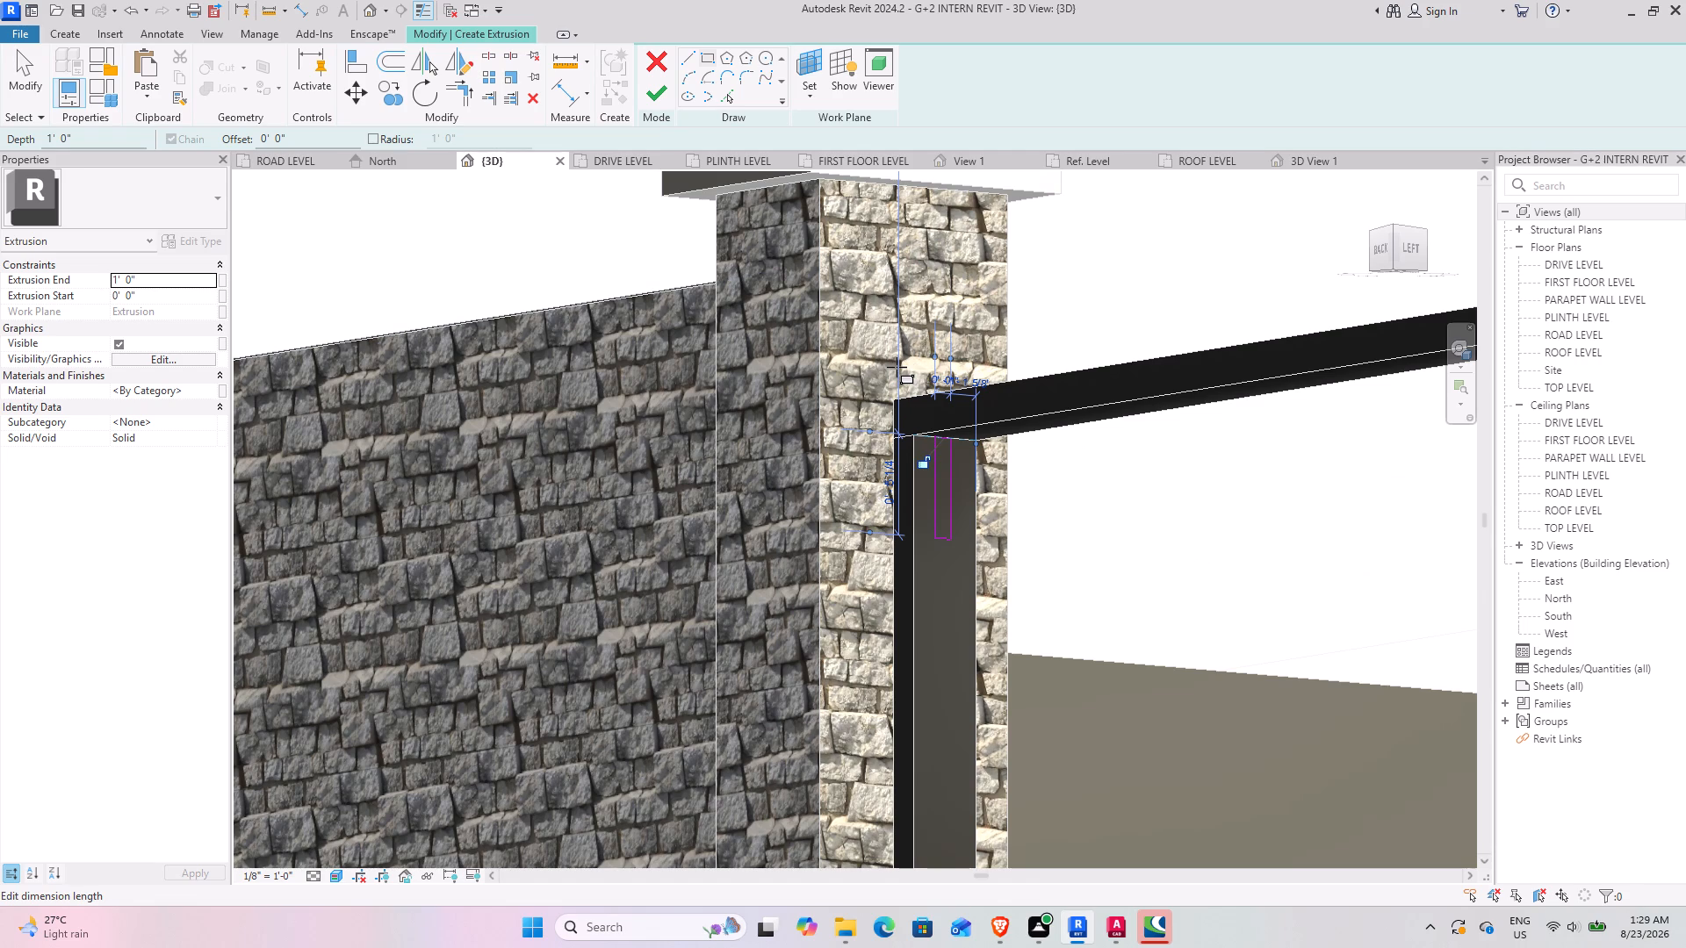
{"action": "key", "text": "Escape"}
{"action": "key", "text": "Escape"}
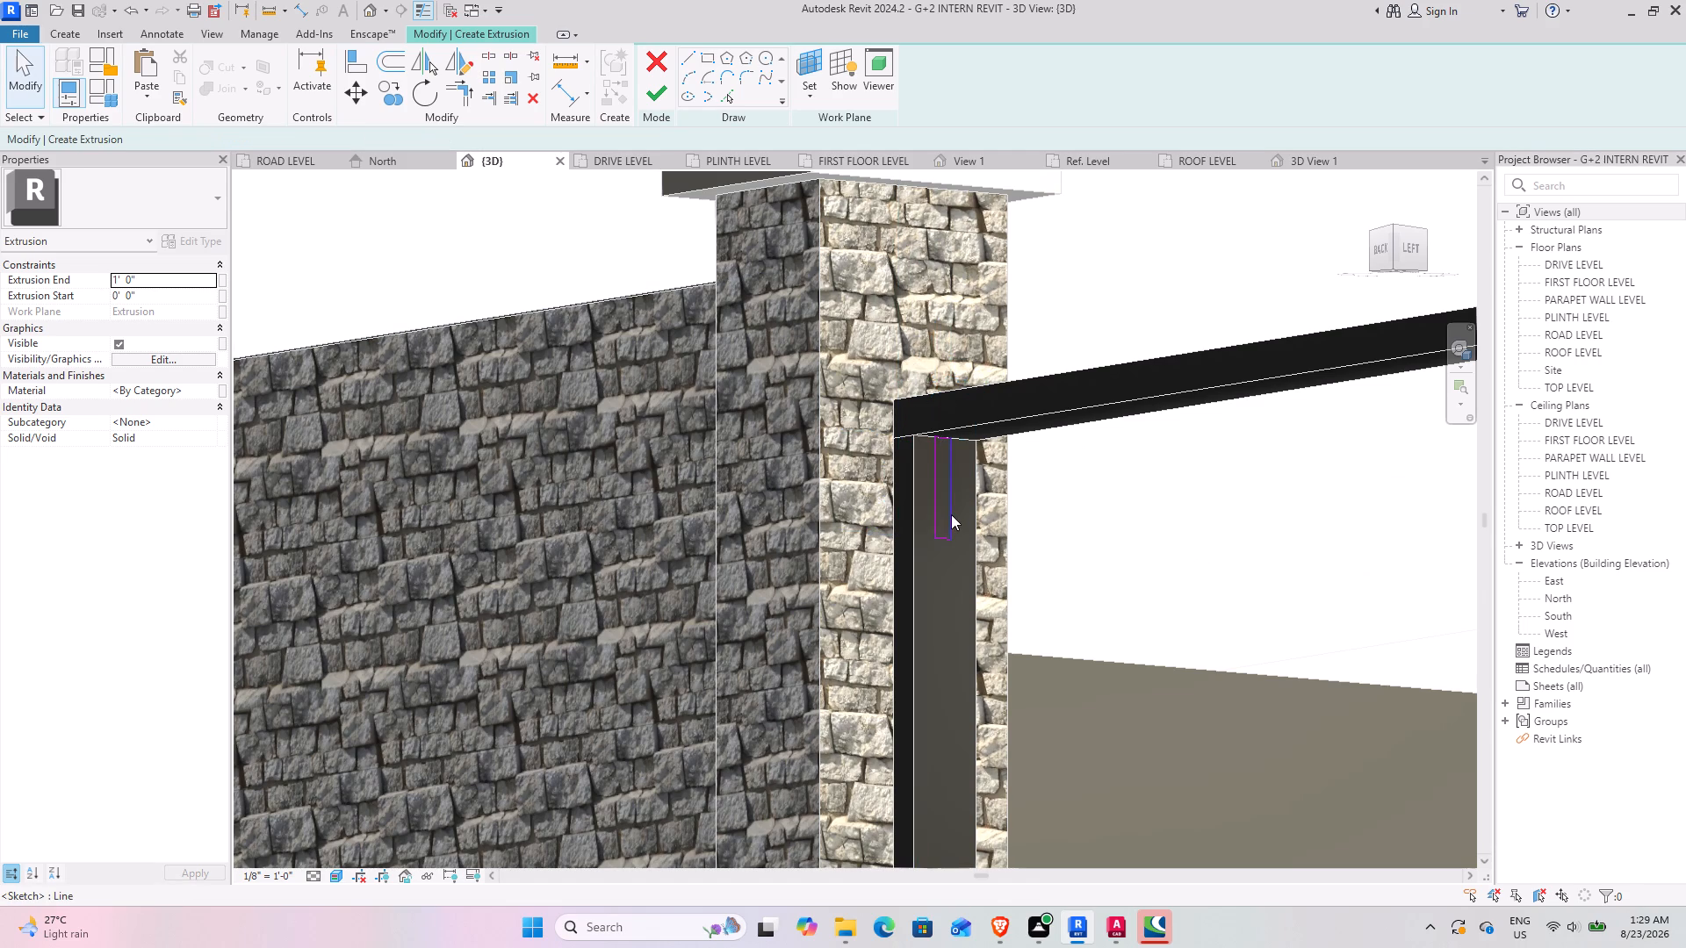
Set the height of the narrow rectangle on the gate post's inner face to 1'.
{"action": "left_click", "coordinate": [947, 539]}
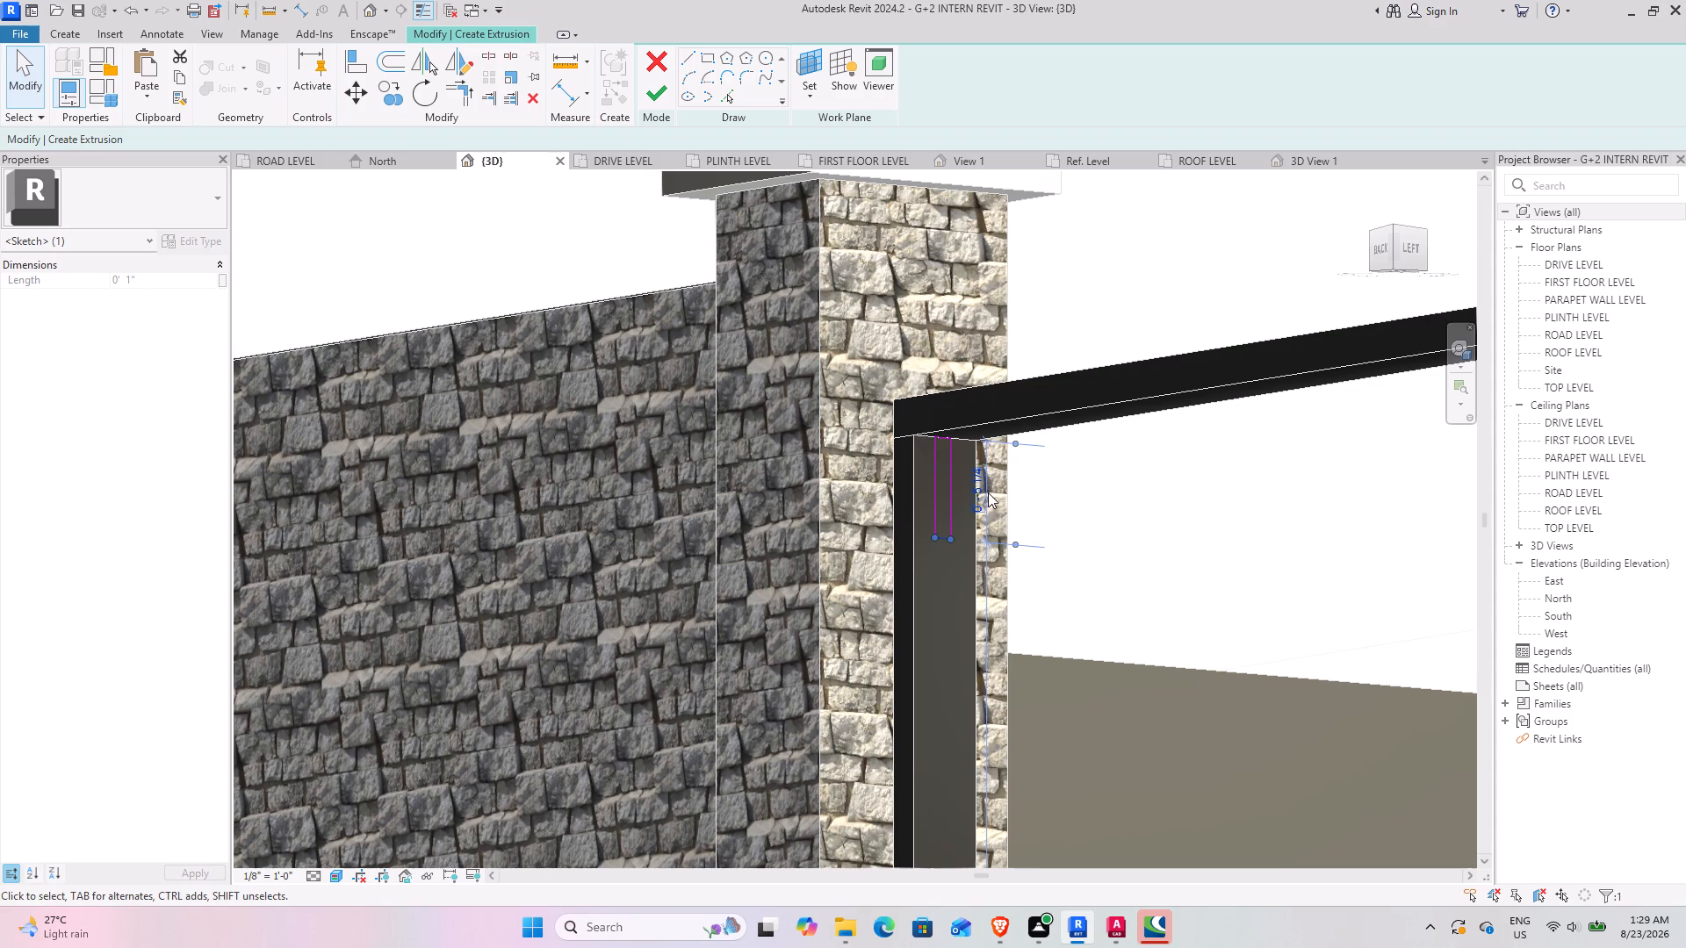
{"action": "scroll", "coordinate": [976, 487], "scroll_direction": "up", "scroll_amount": 3}
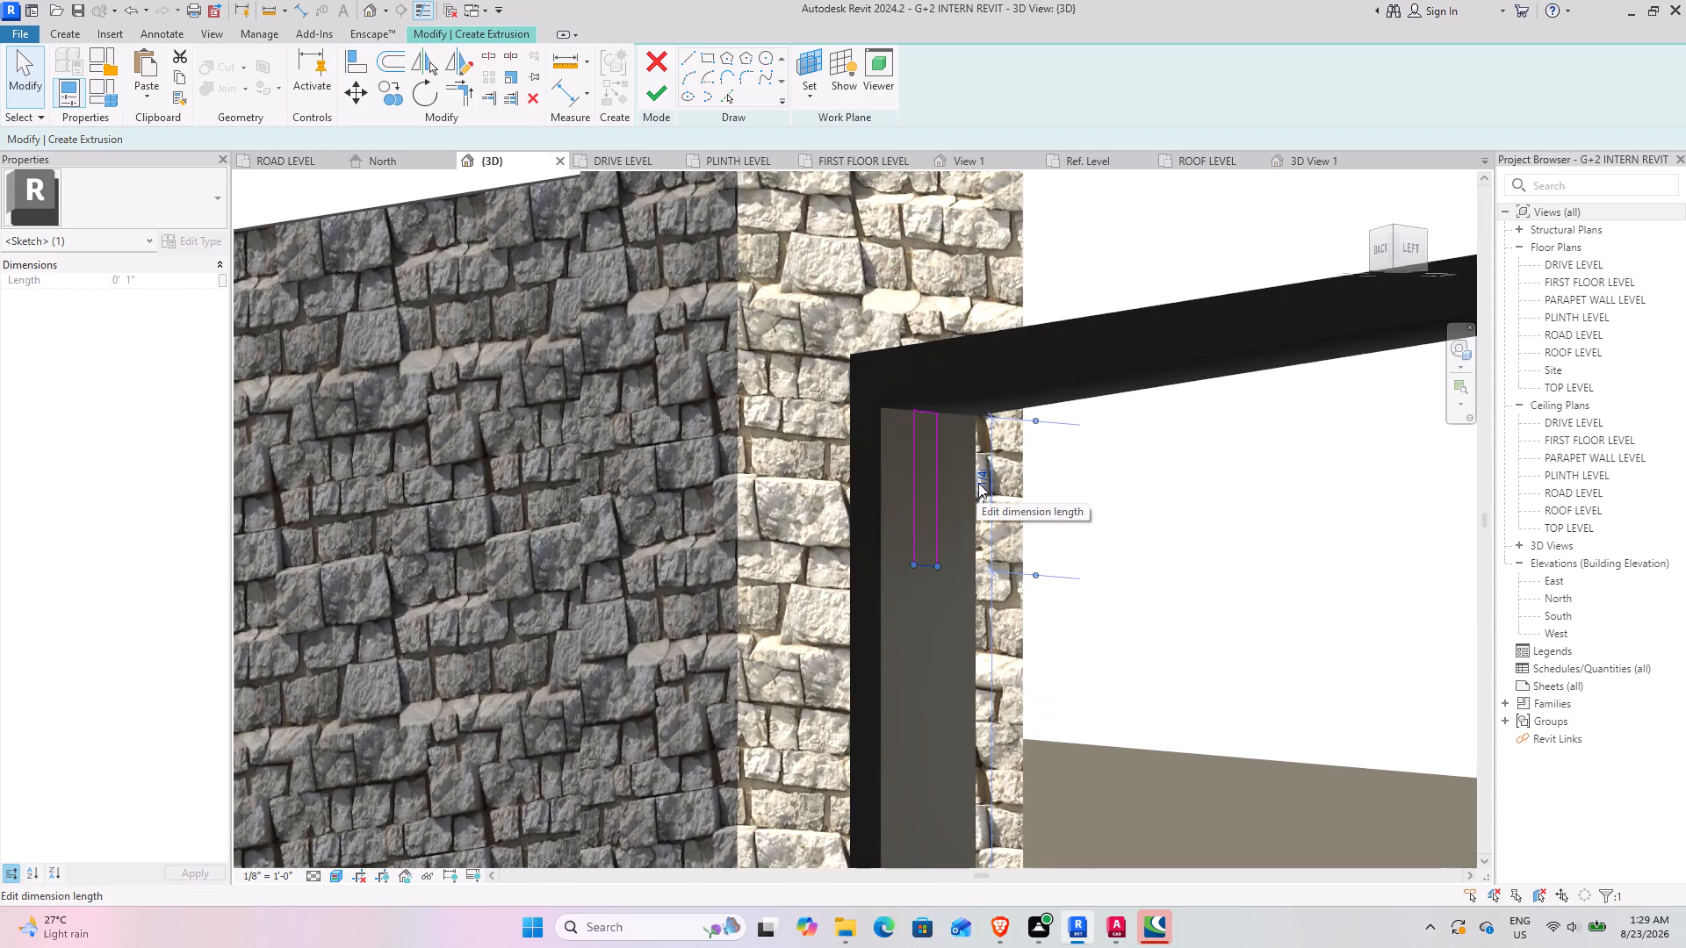
{"action": "left_click", "coordinate": [982, 478]}
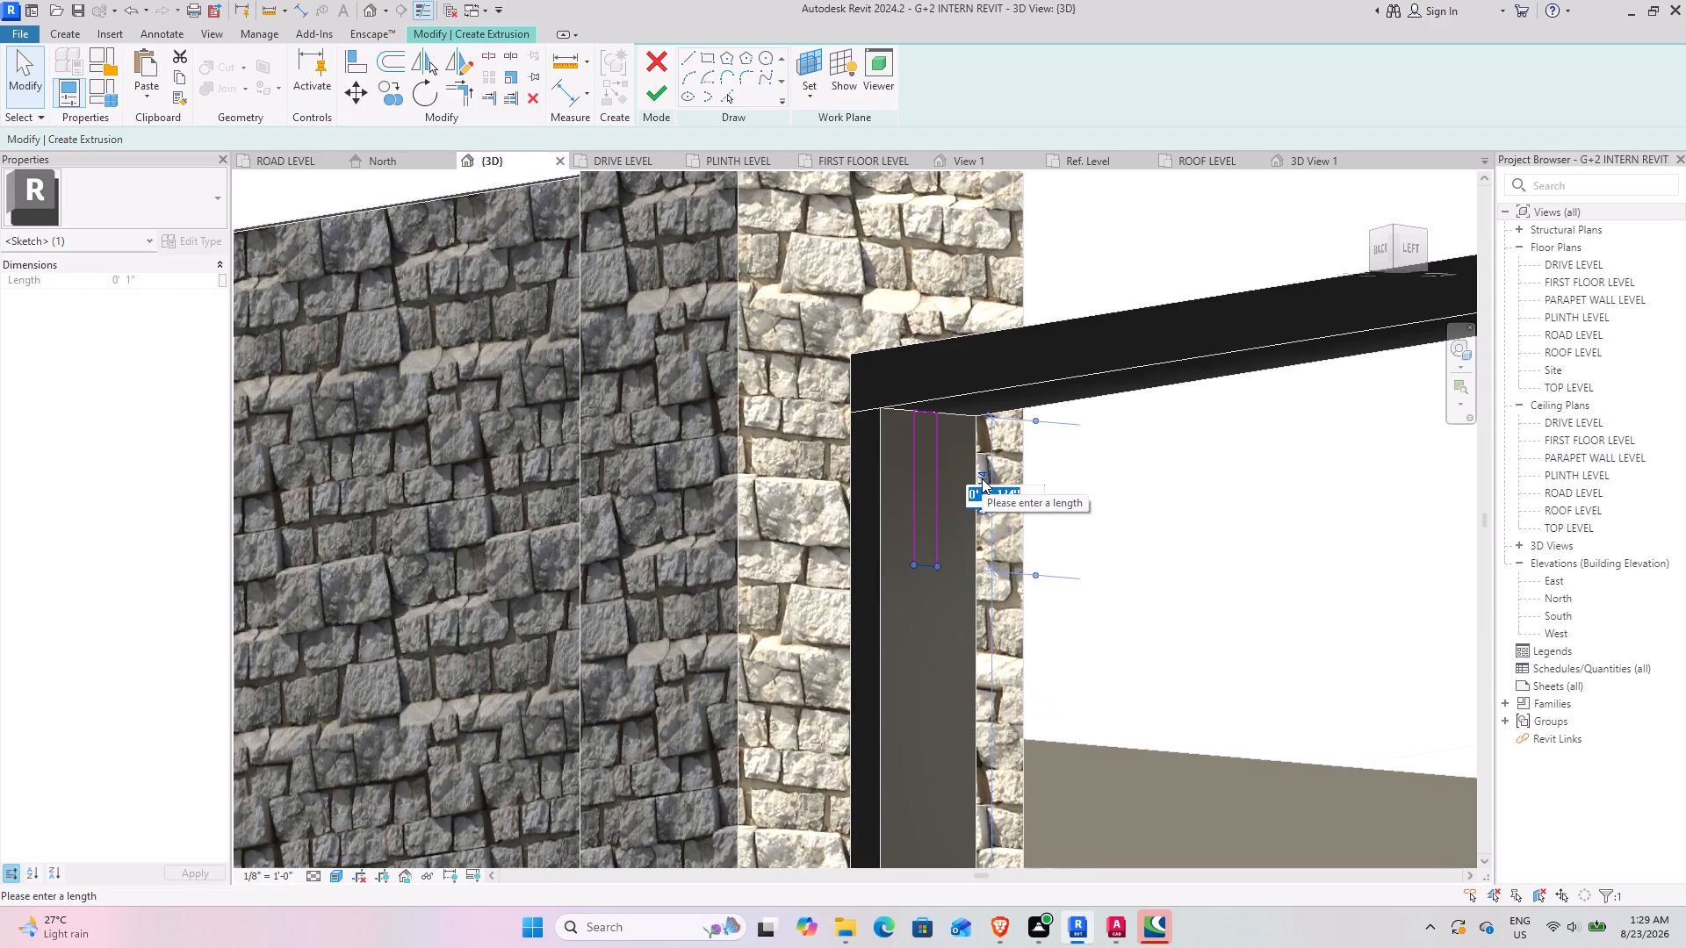
{"action": "type", "text": "1'"}
{"action": "key", "text": "Return"}
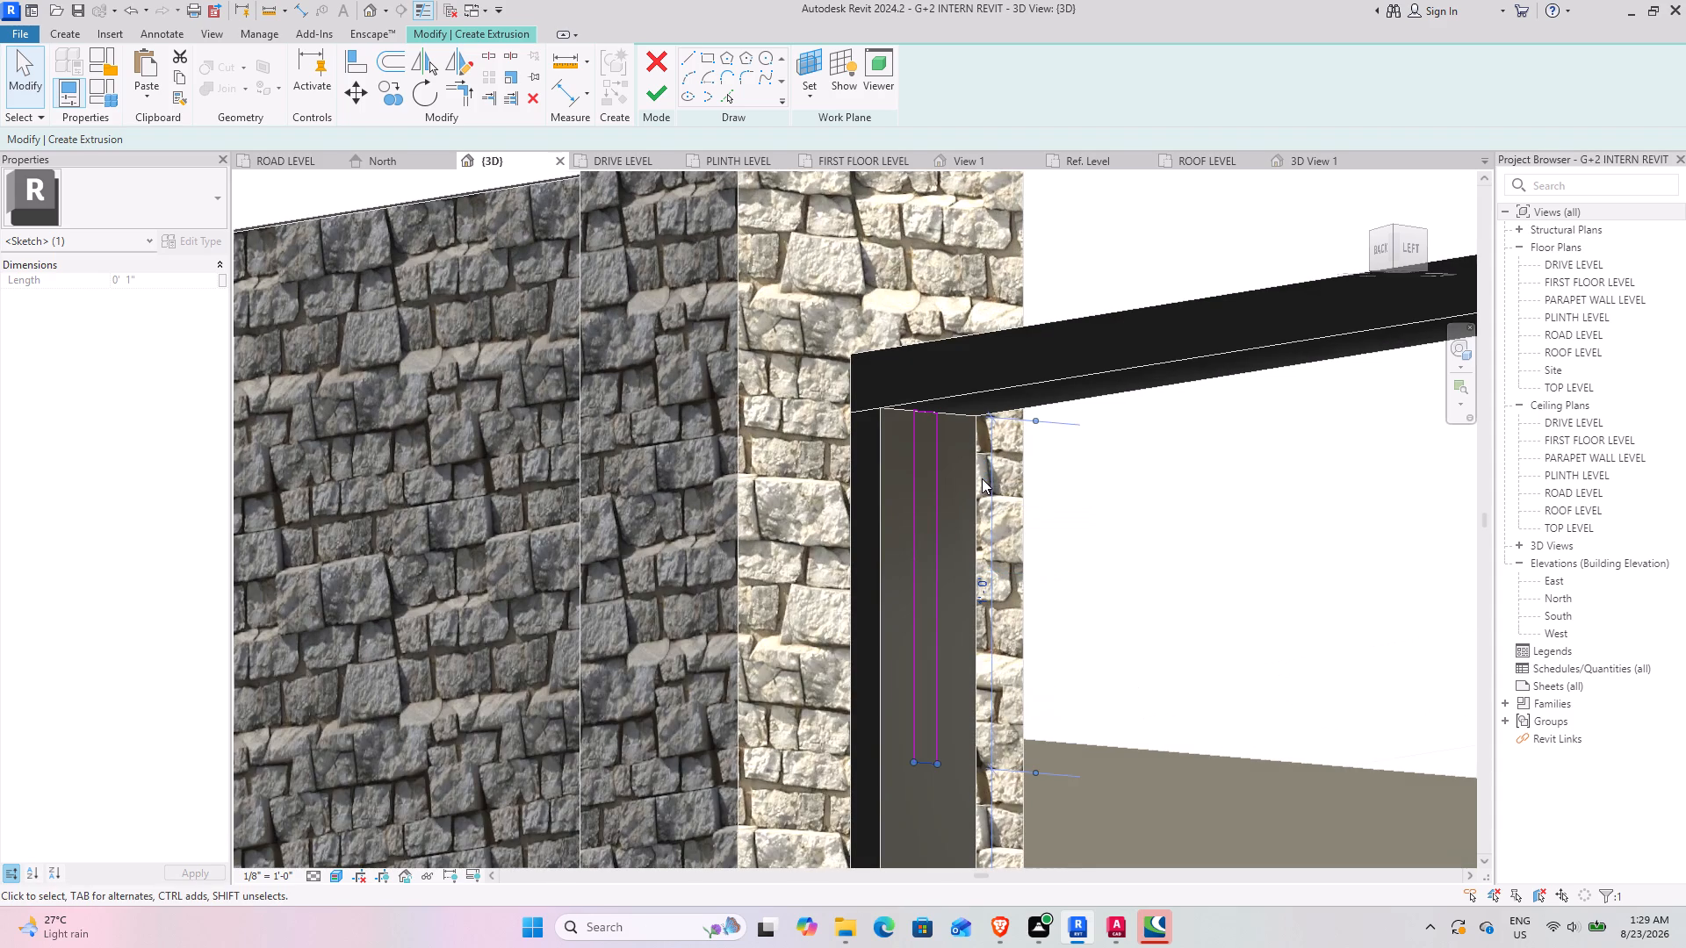
Copy the rectangle straight down with Constrain enabled, placing its lower edge at the post's foot on top of the lower rail.
{"action": "scroll", "coordinate": [1083, 692], "scroll_direction": "down", "scroll_amount": 3}
{"action": "middle_click_drag", "start_coordinate": [1127, 738], "coordinate": [1019, 399]}
{"action": "middle_click_drag", "start_coordinate": [1044, 526], "coordinate": [1065, 700]}
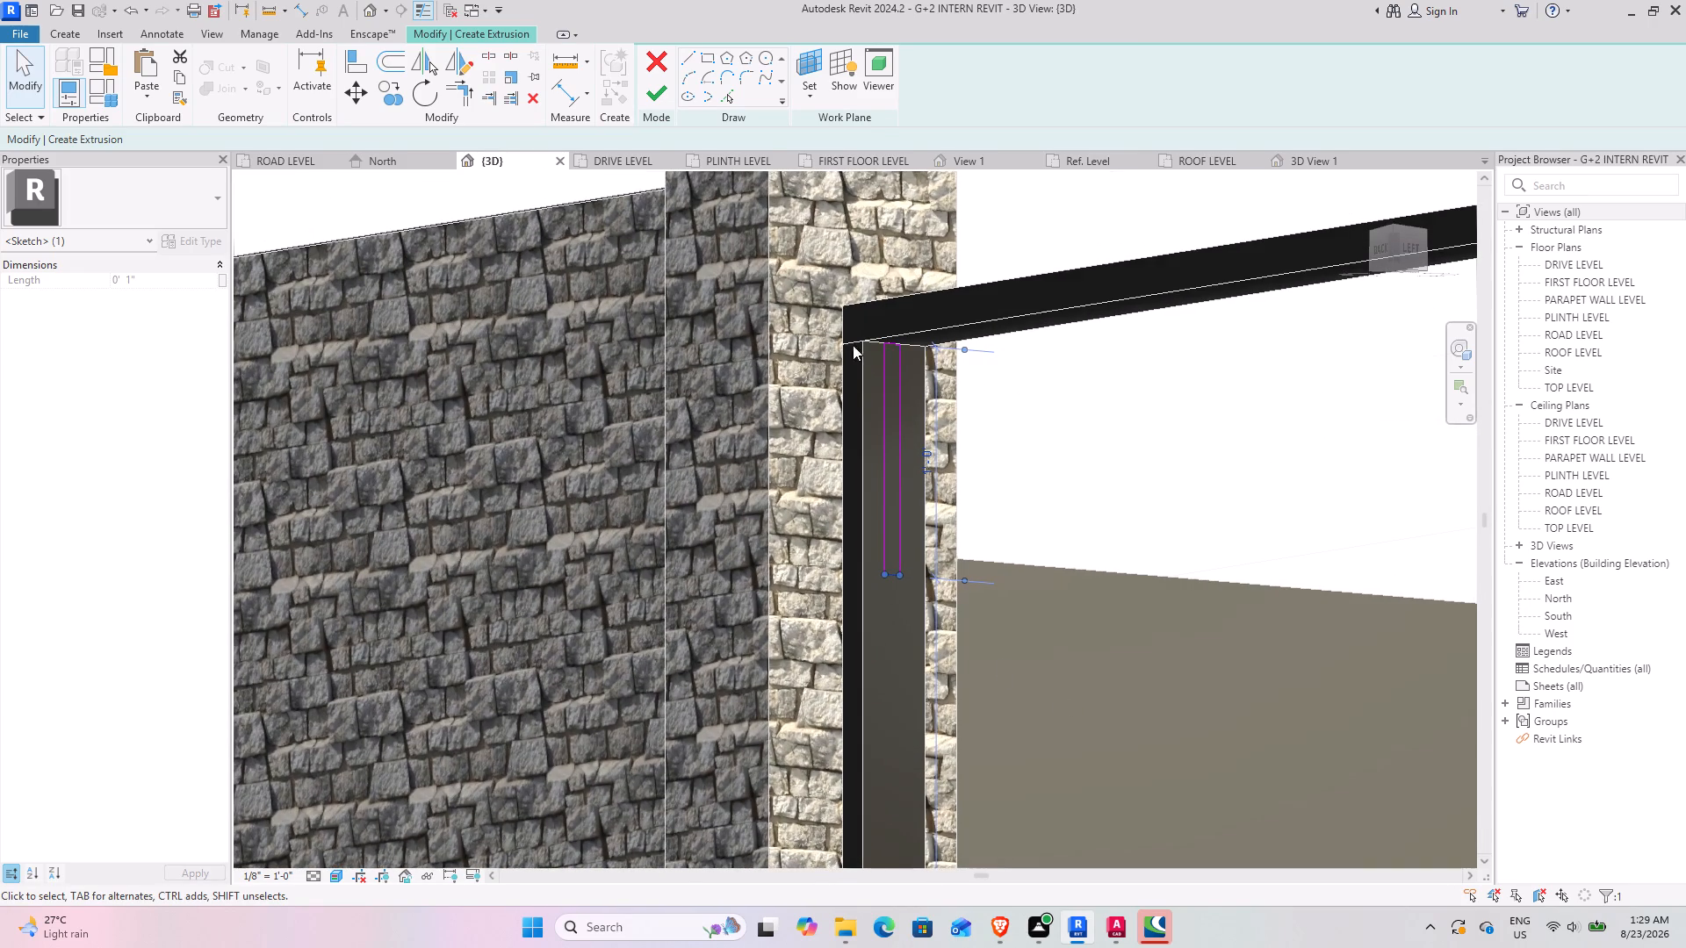
{"action": "left_click", "coordinate": [1191, 517]}
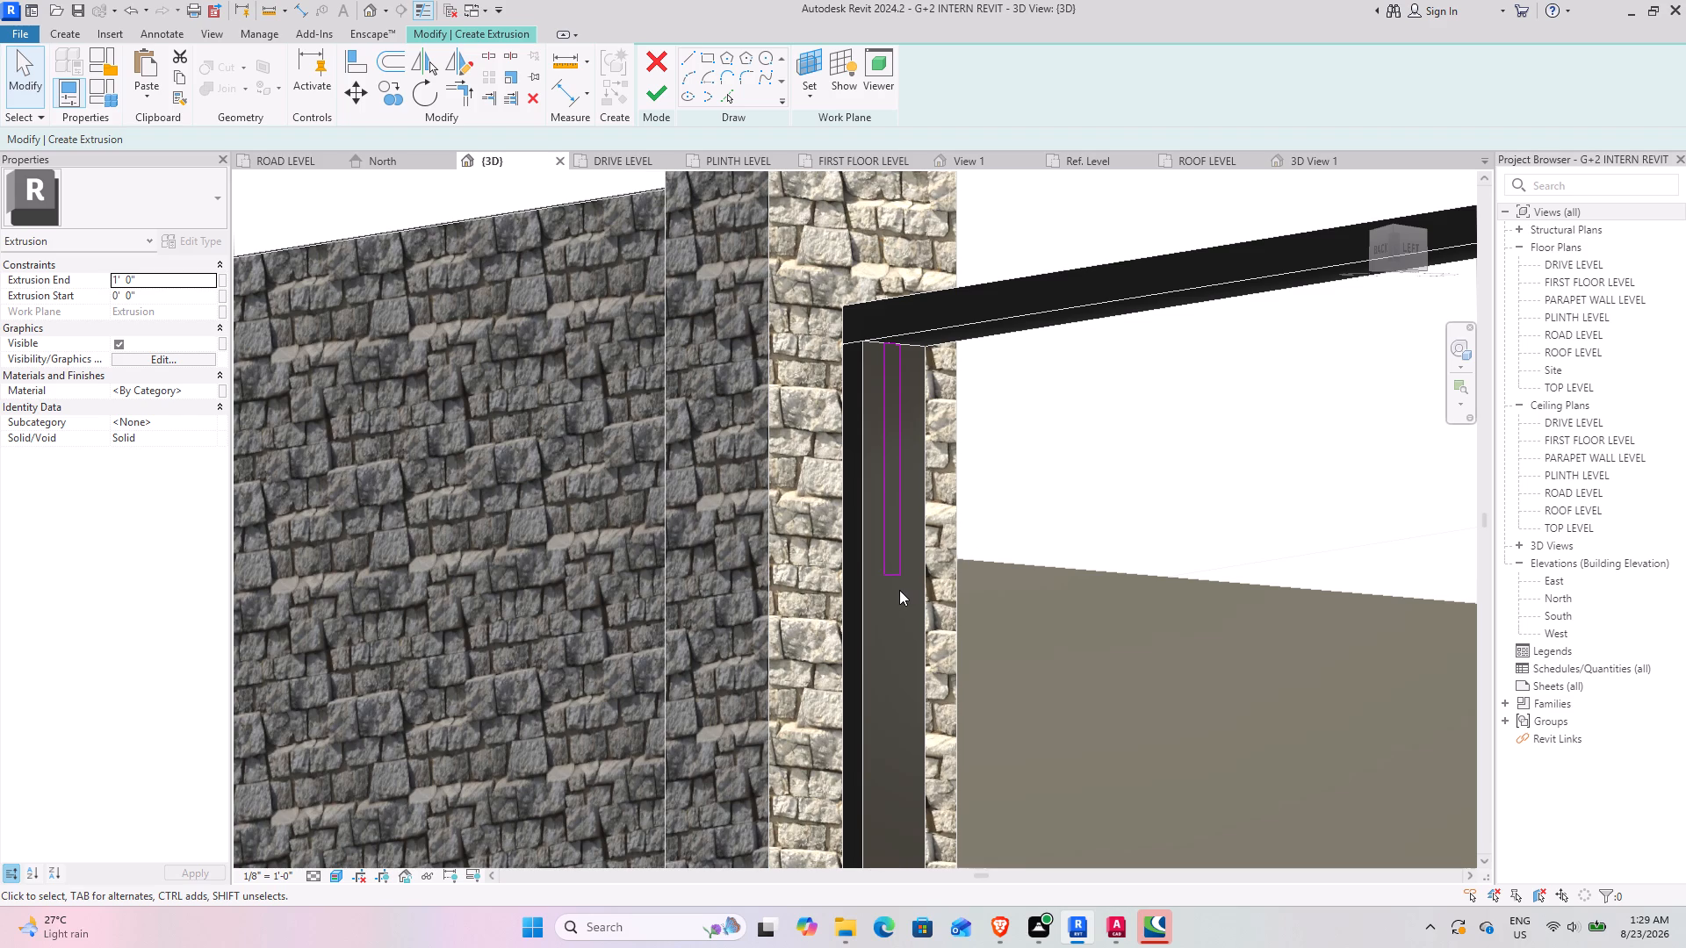
{"action": "left_click_drag", "start_coordinate": [845, 277], "coordinate": [931, 565]}
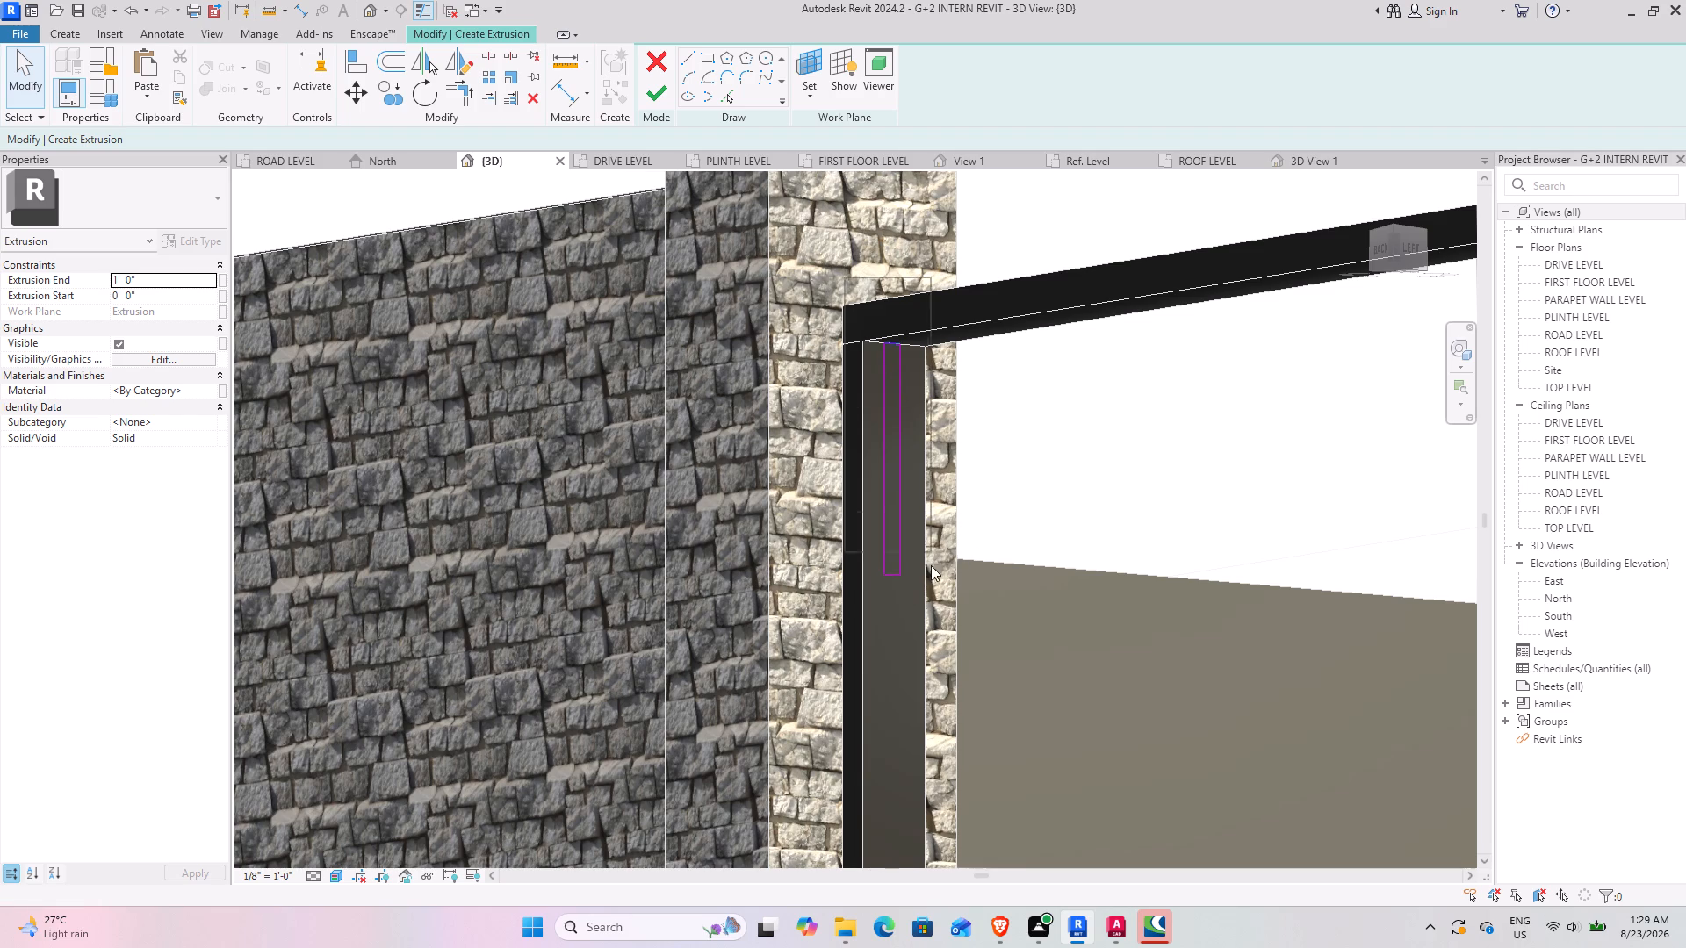
{"action": "left_click_drag", "start_coordinate": [931, 565], "coordinate": [917, 607]}
{"action": "left_click", "coordinate": [393, 93]}
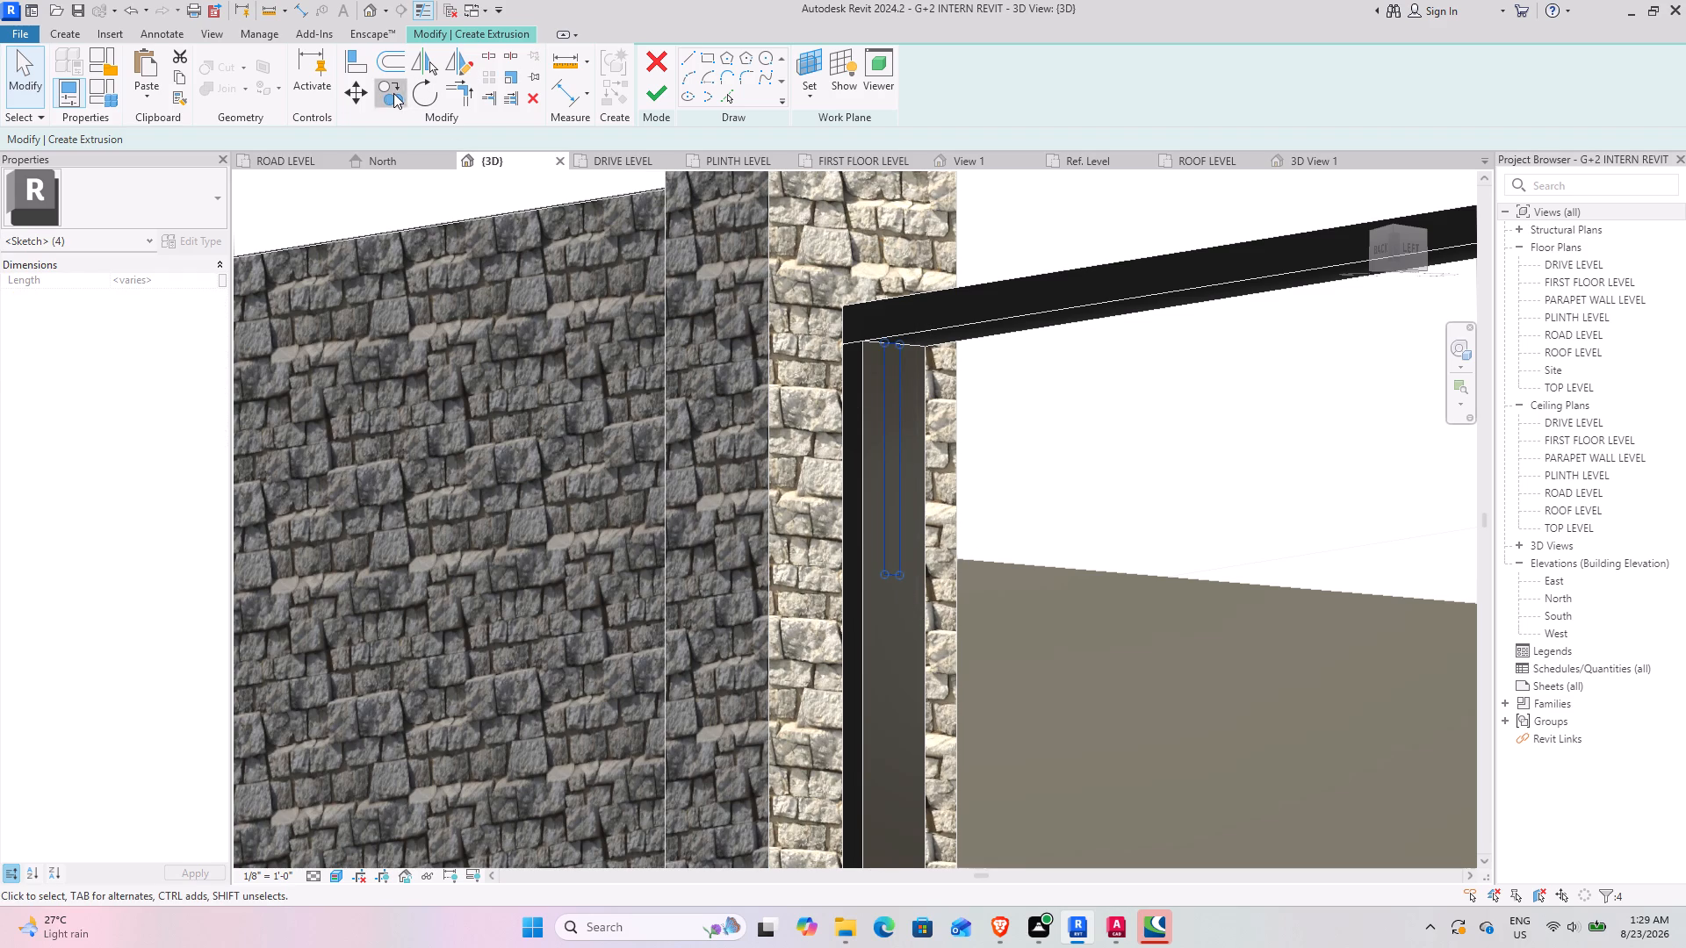
{"action": "left_click", "coordinate": [883, 569]}
{"action": "scroll", "coordinate": [897, 697], "scroll_direction": "down", "scroll_amount": 4}
{"action": "middle_click_drag", "start_coordinate": [899, 773], "coordinate": [898, 494]}
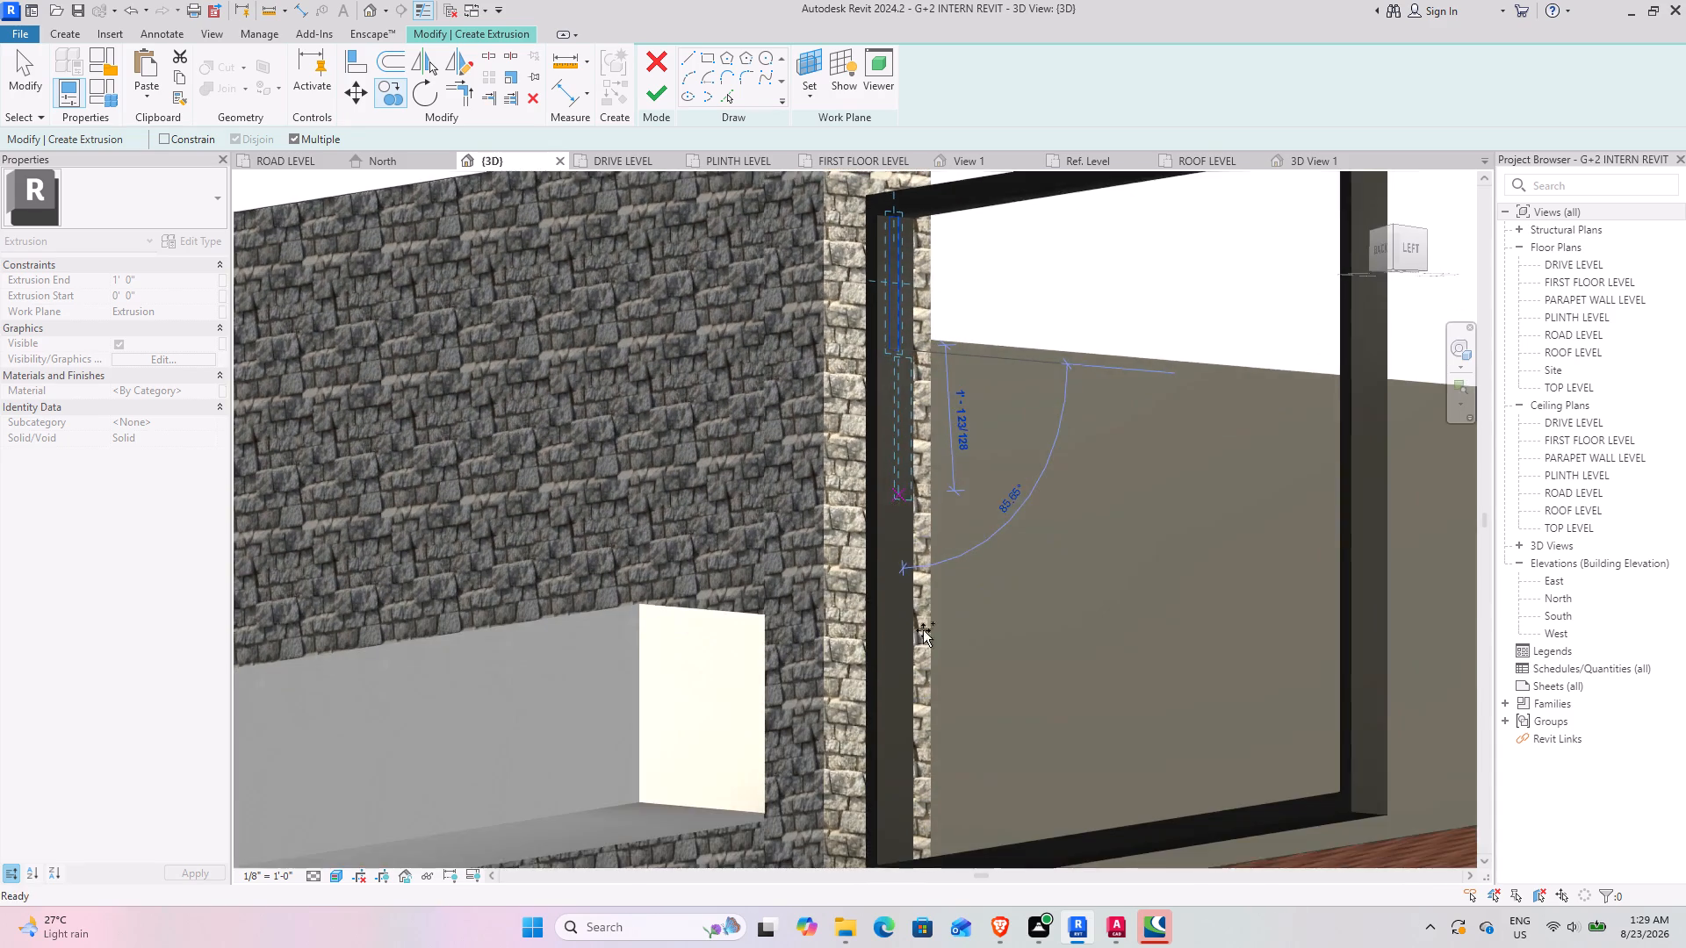
{"action": "middle_click_drag", "start_coordinate": [916, 635], "coordinate": [911, 482]}
{"action": "middle_click_drag", "start_coordinate": [926, 550], "coordinate": [911, 667], "text": "shift"}
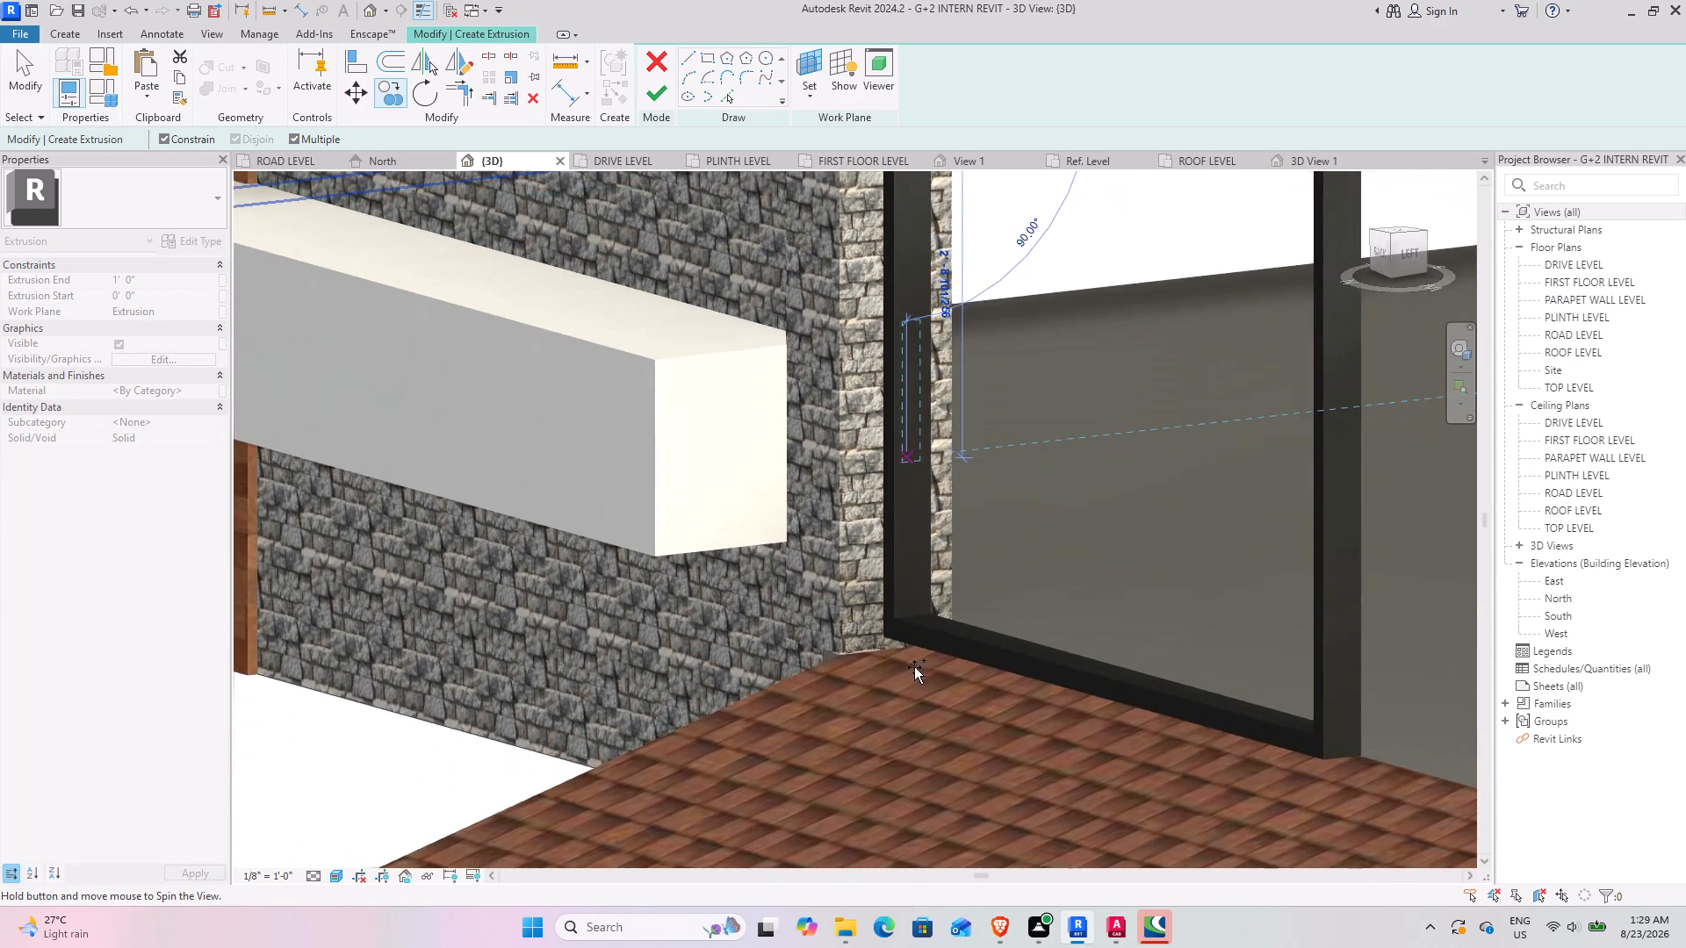
{"action": "scroll", "coordinate": [919, 611], "scroll_direction": "up", "scroll_amount": 7}
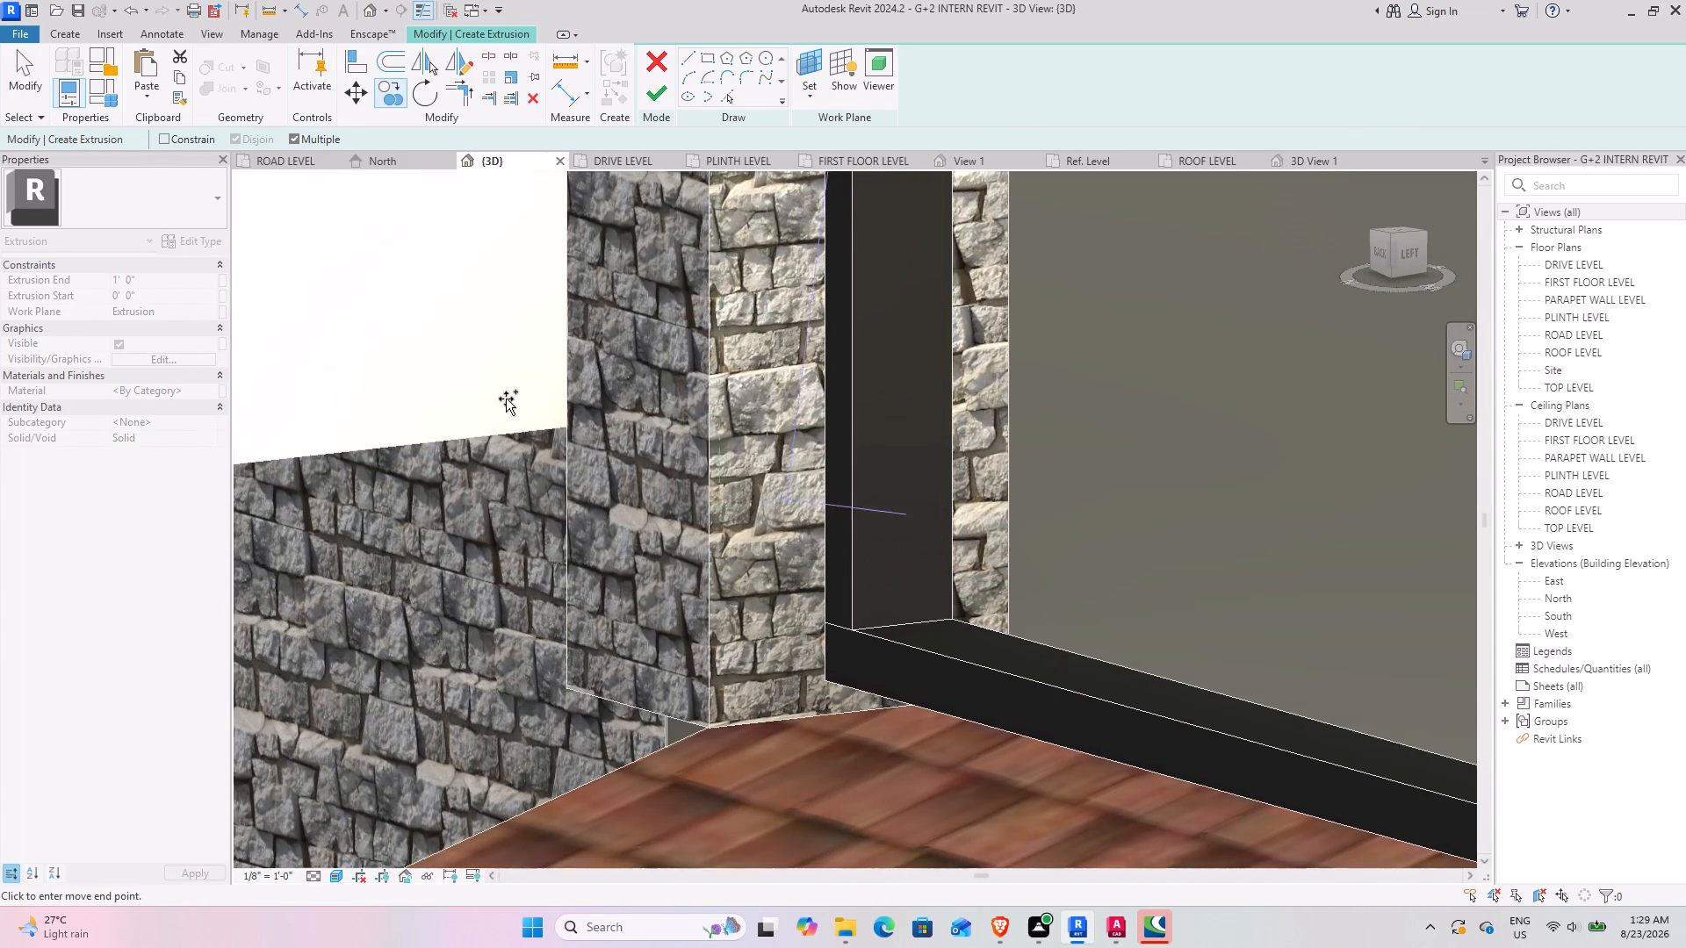
{"action": "left_click", "coordinate": [160, 134]}
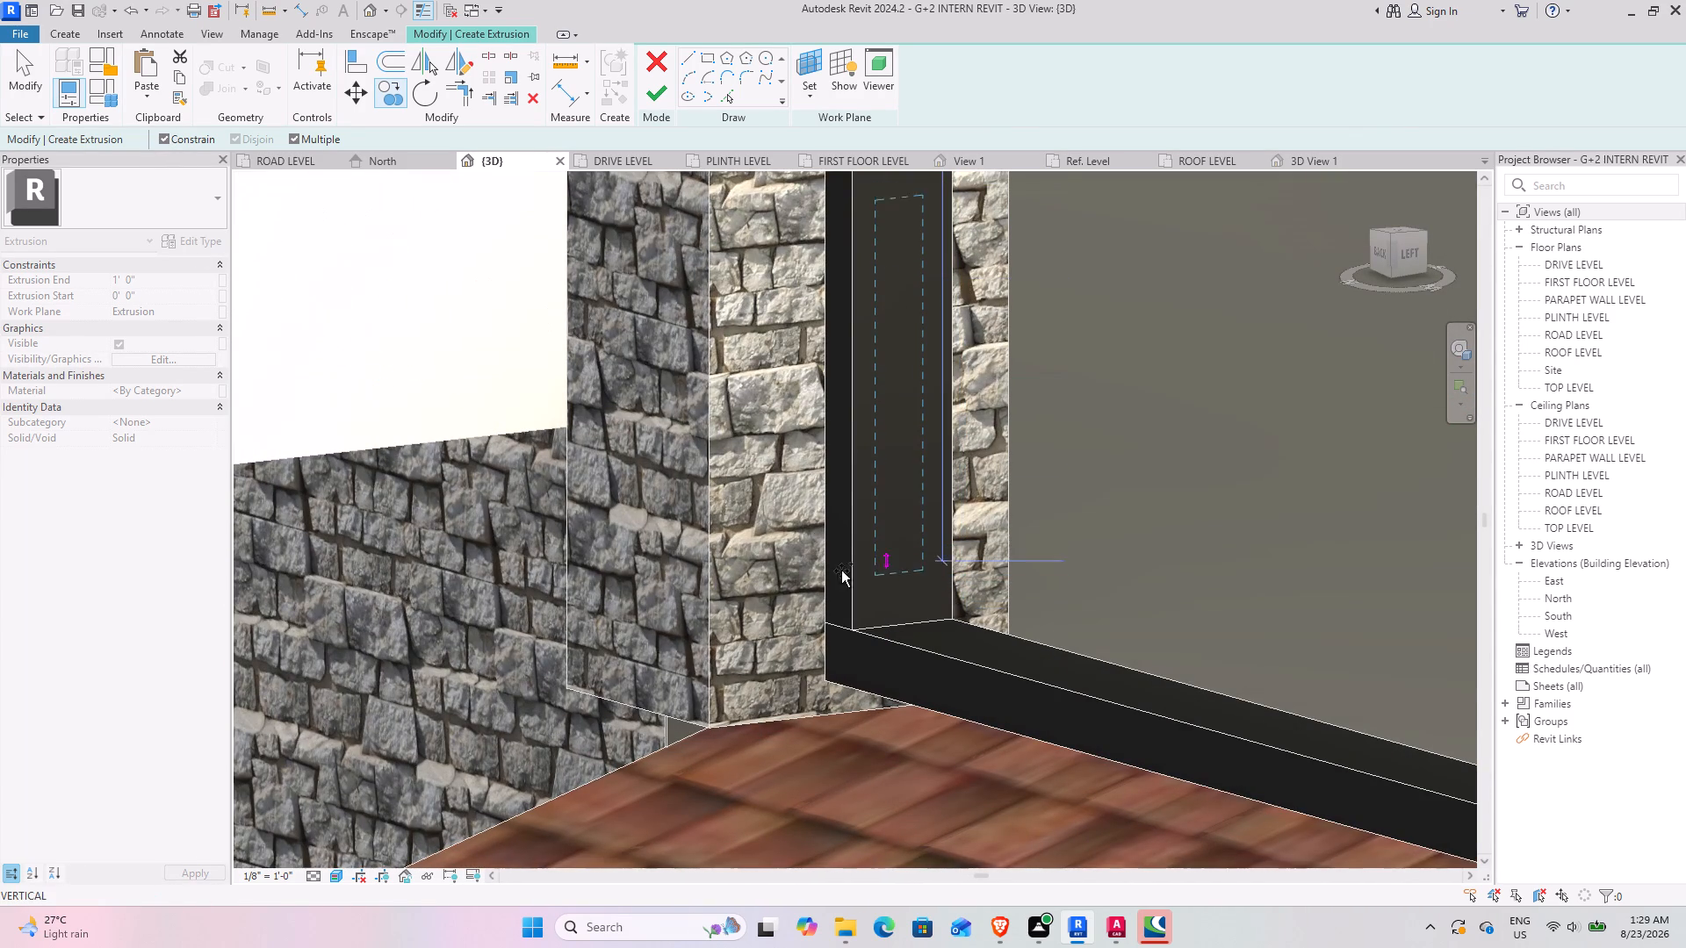
{"action": "left_click", "coordinate": [889, 622]}
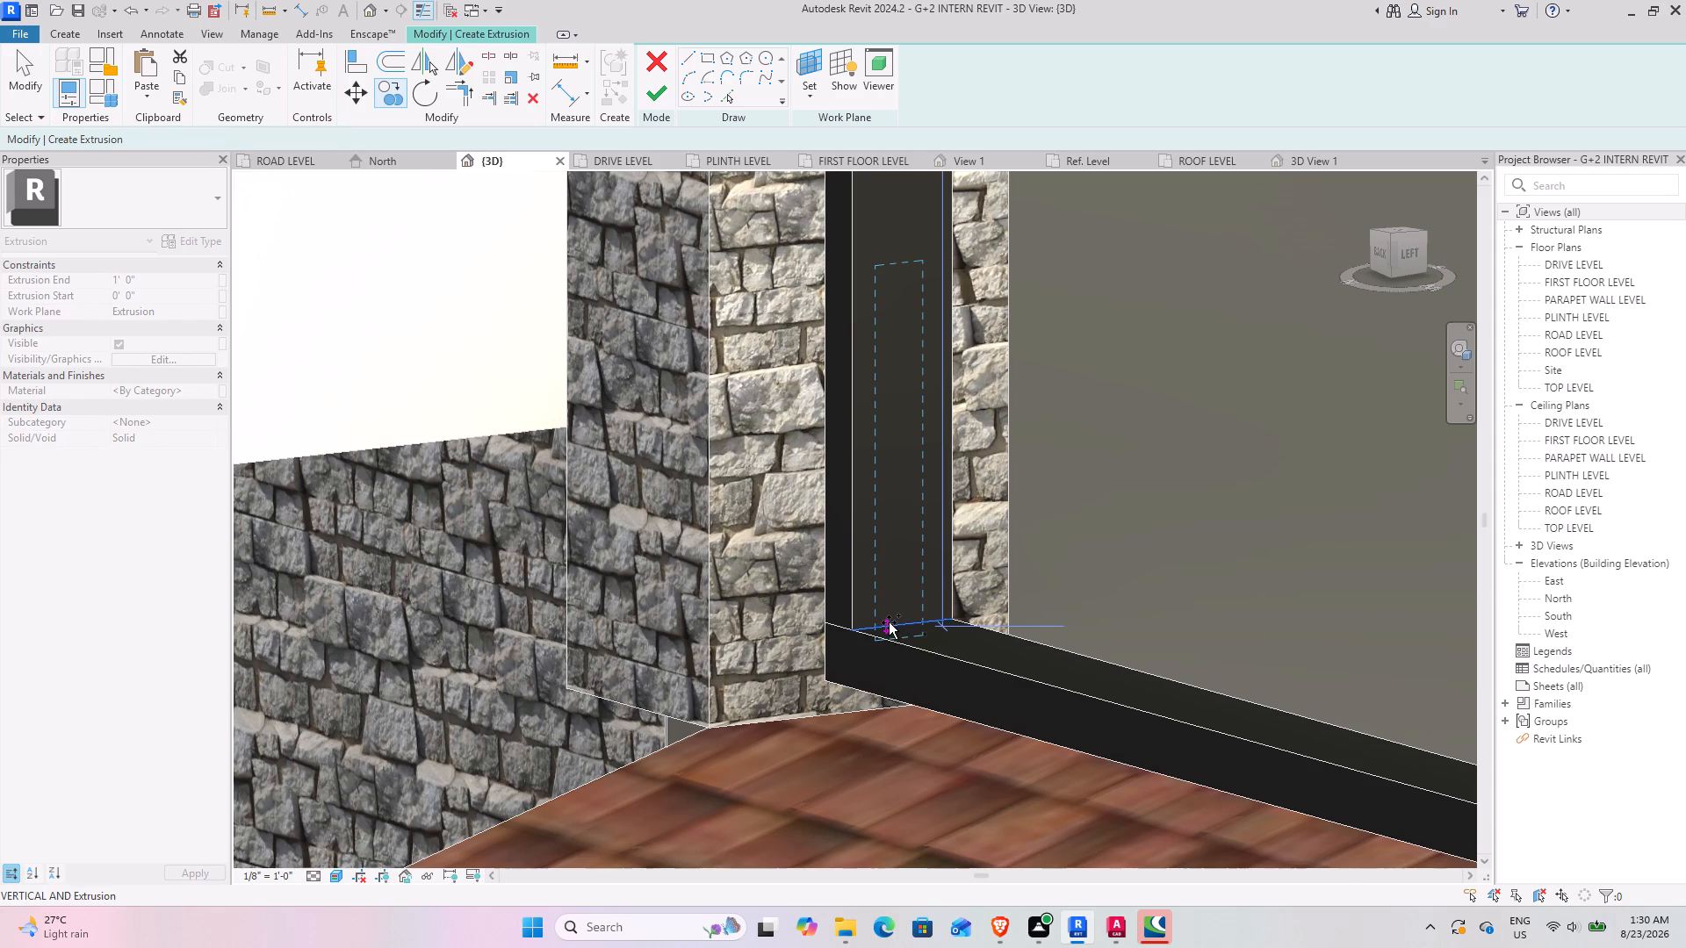
{"action": "key", "text": "Escape"}
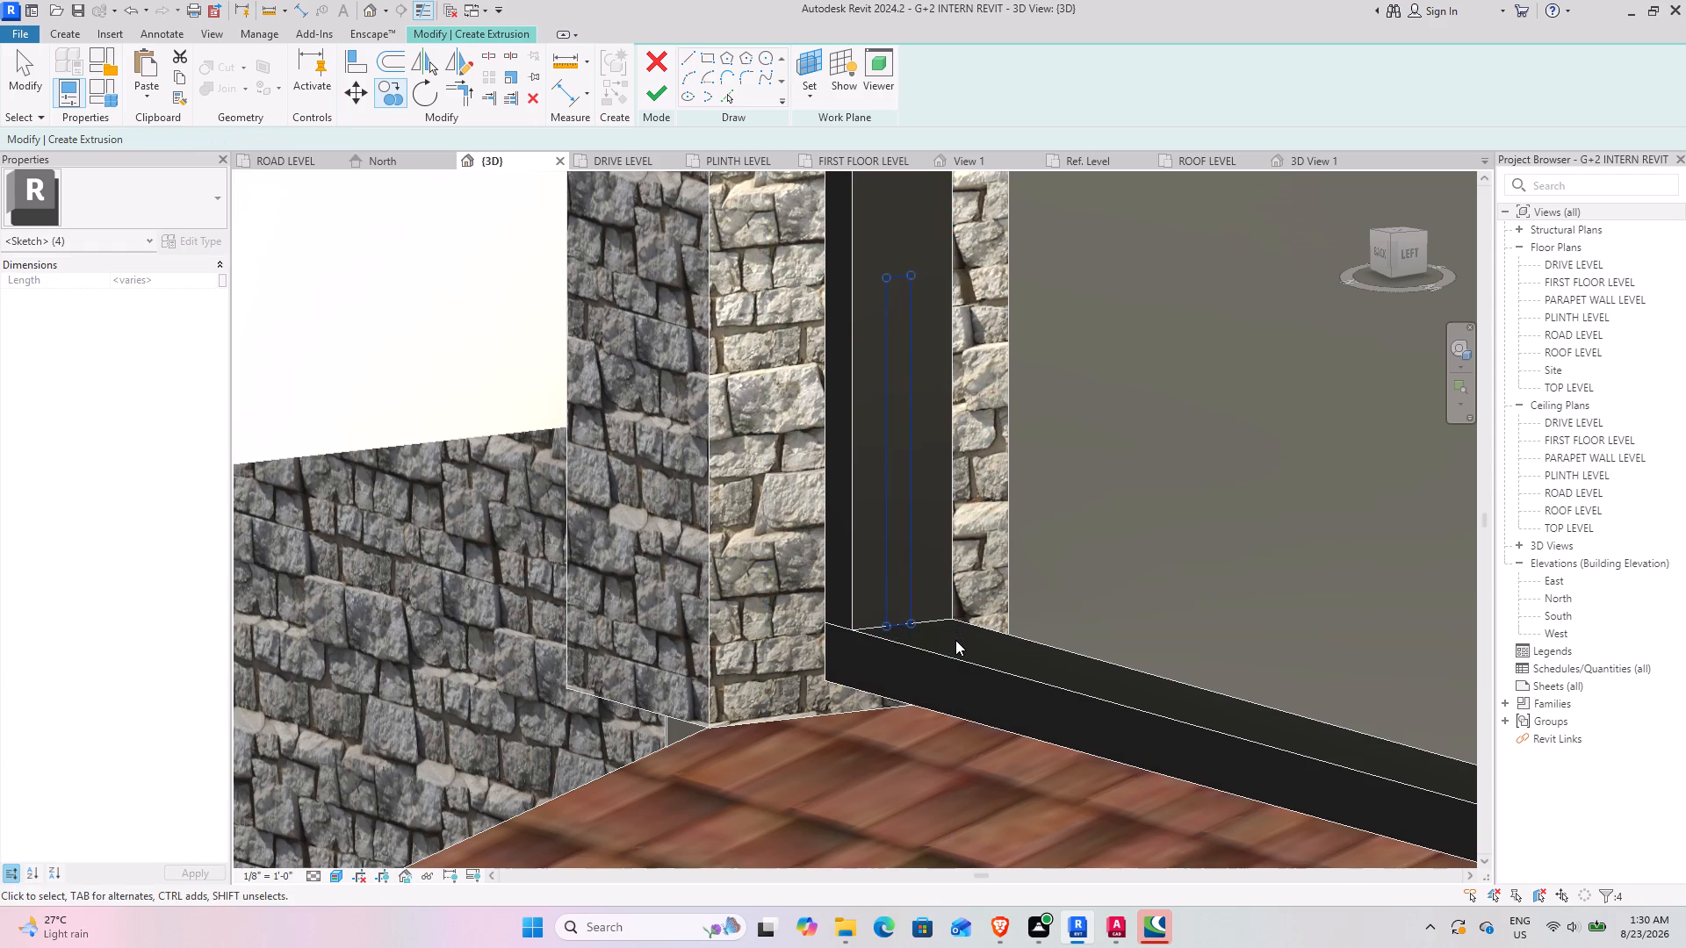
Finish the extrusion and stretch both panels across the gate opening to the far post, about 5' 10 1/2" deep.
{"action": "middle_click_drag", "start_coordinate": [839, 693], "coordinate": [896, 643], "text": "shift"}
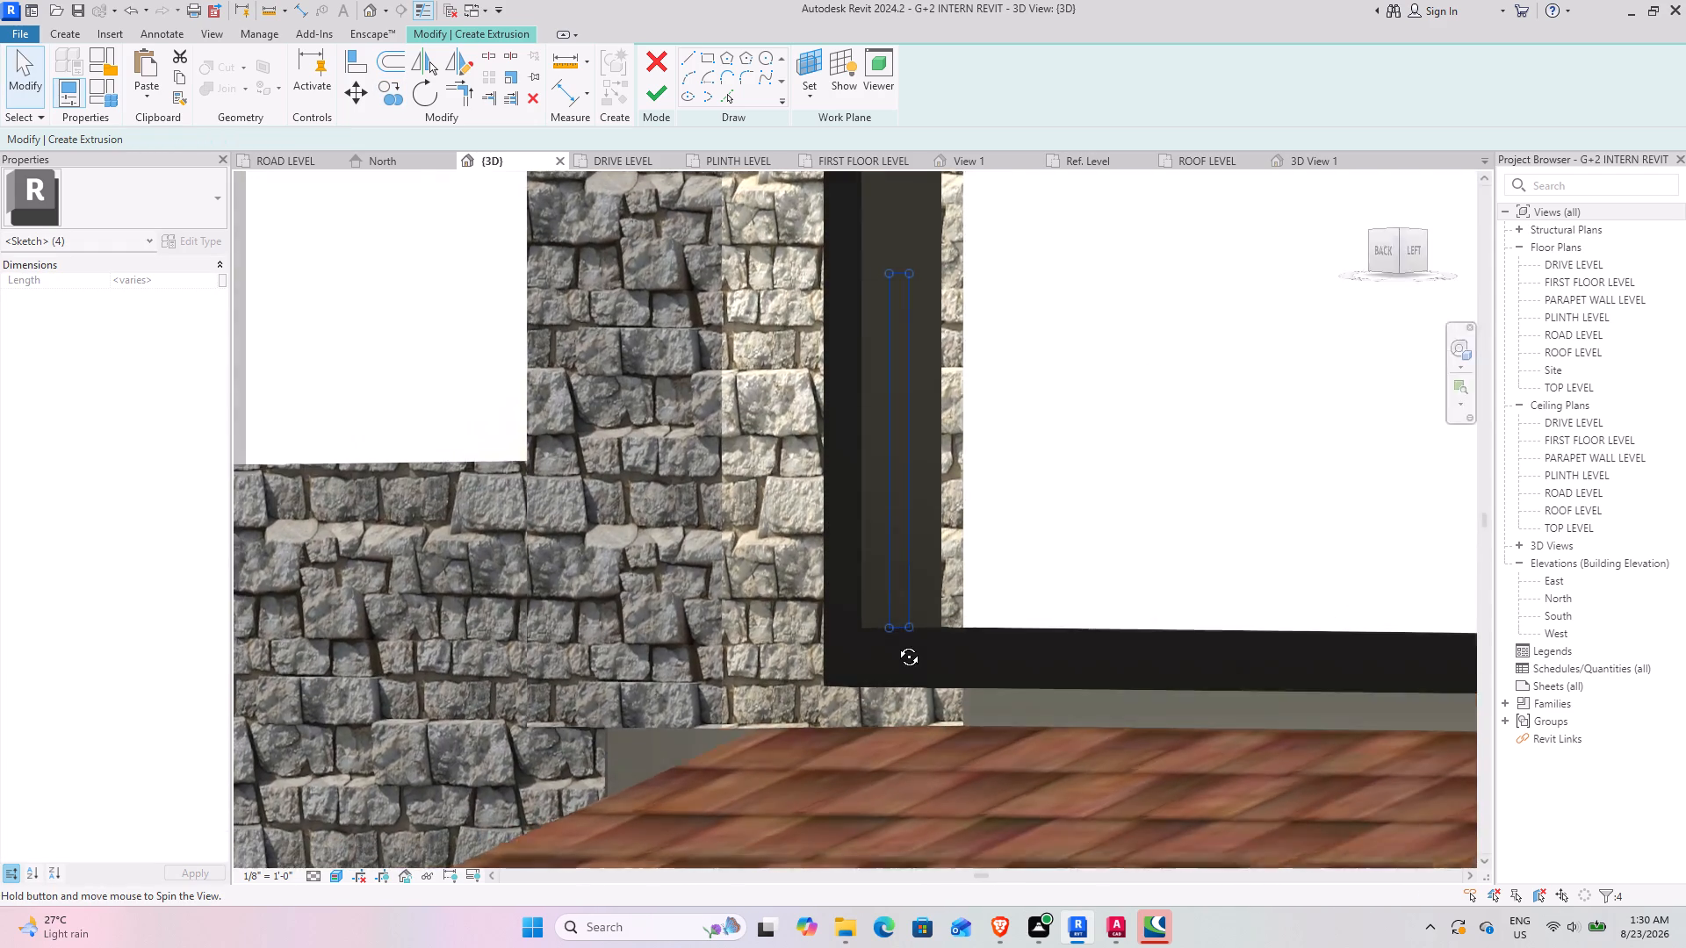
{"action": "middle_click_drag", "start_coordinate": [896, 643], "coordinate": [890, 654], "text": "shift"}
{"action": "scroll", "coordinate": [888, 641], "scroll_direction": "down", "scroll_amount": 6}
{"action": "middle_click_drag", "start_coordinate": [854, 651], "coordinate": [854, 654]}
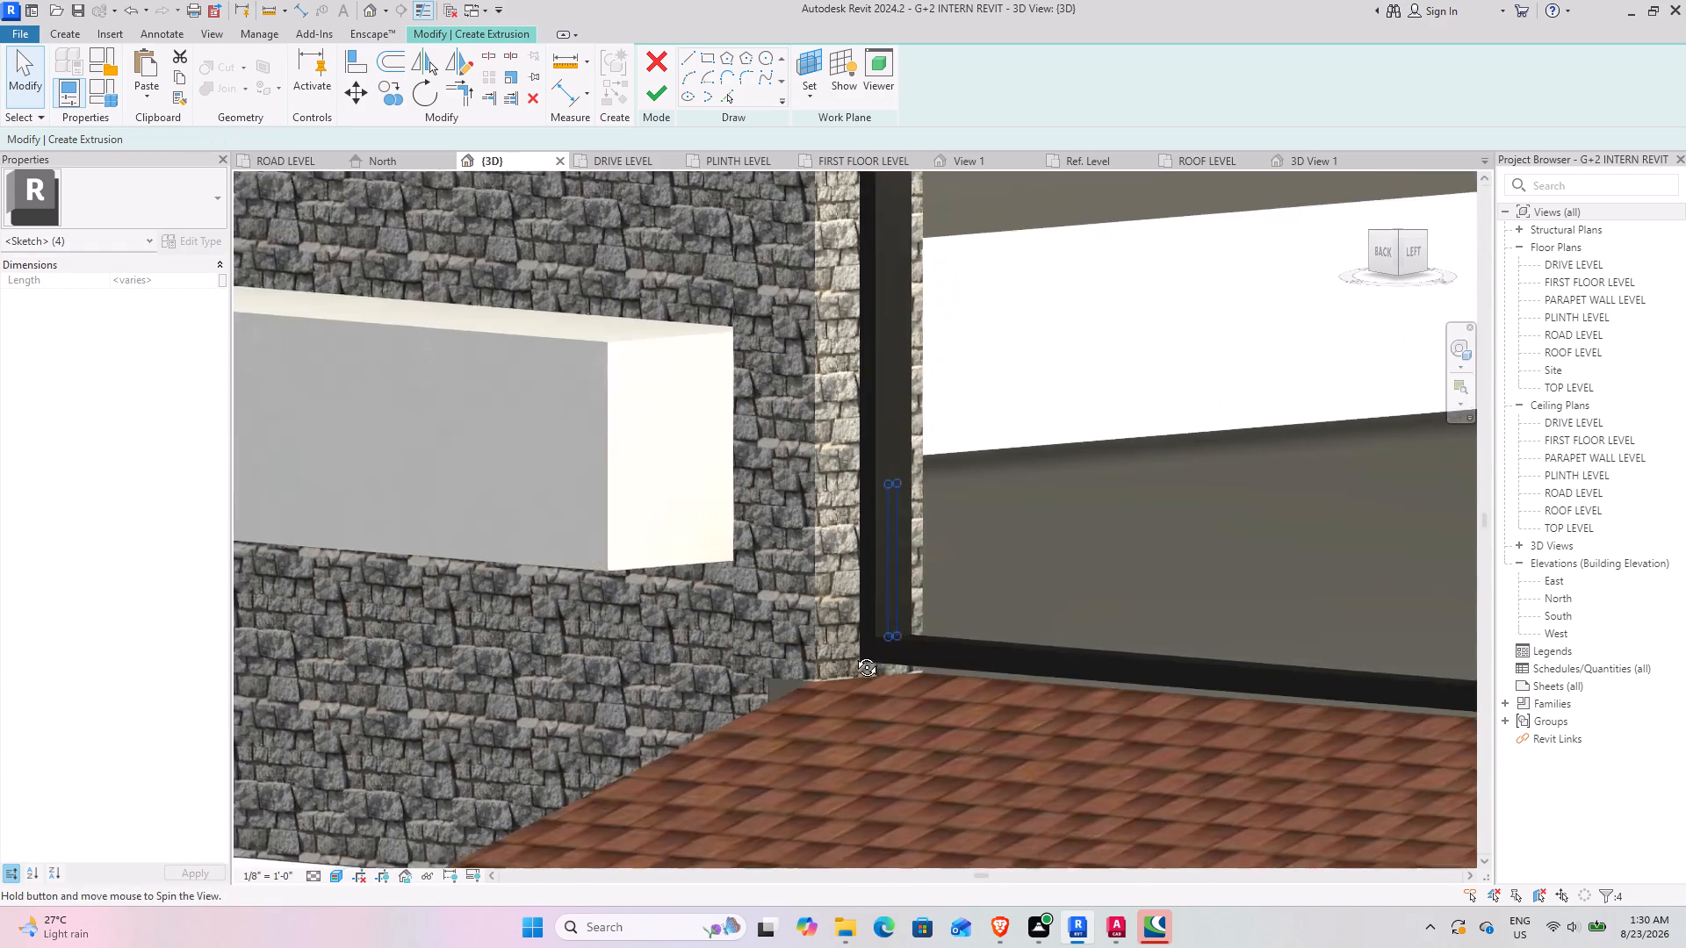
{"action": "middle_click_drag", "start_coordinate": [854, 654], "coordinate": [919, 682]}
{"action": "middle_click_drag", "start_coordinate": [669, 703], "coordinate": [457, 704]}
{"action": "scroll", "coordinate": [886, 592], "scroll_direction": "down", "scroll_amount": 2}
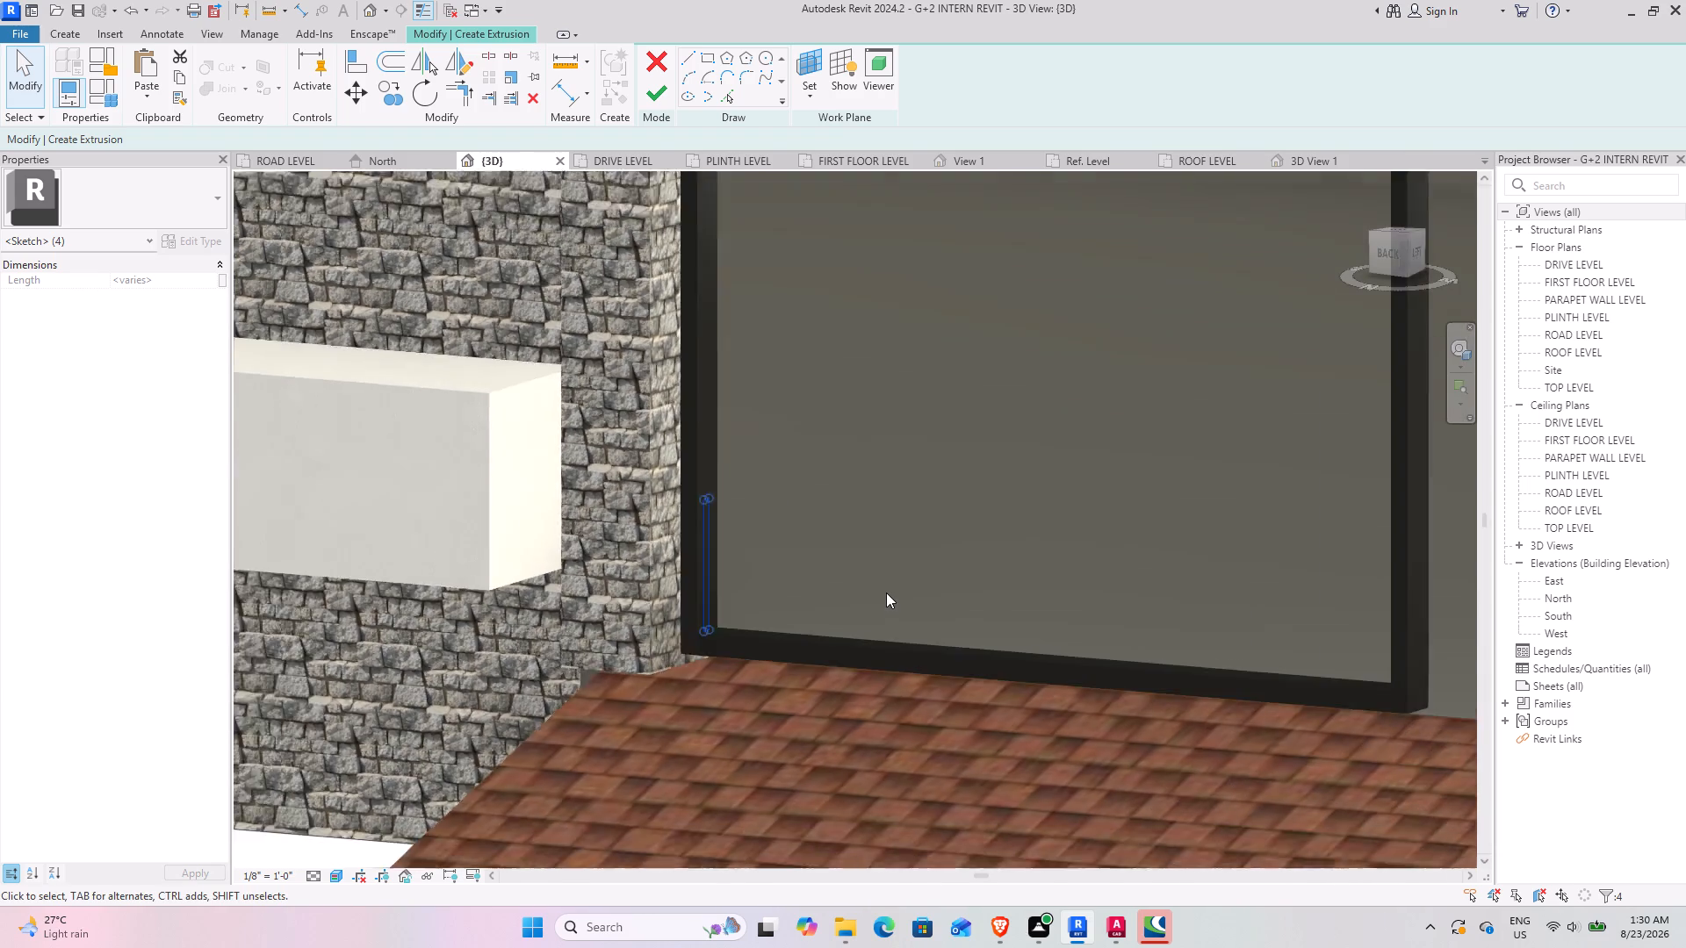
{"action": "scroll", "coordinate": [886, 592], "scroll_direction": "down", "scroll_amount": 4}
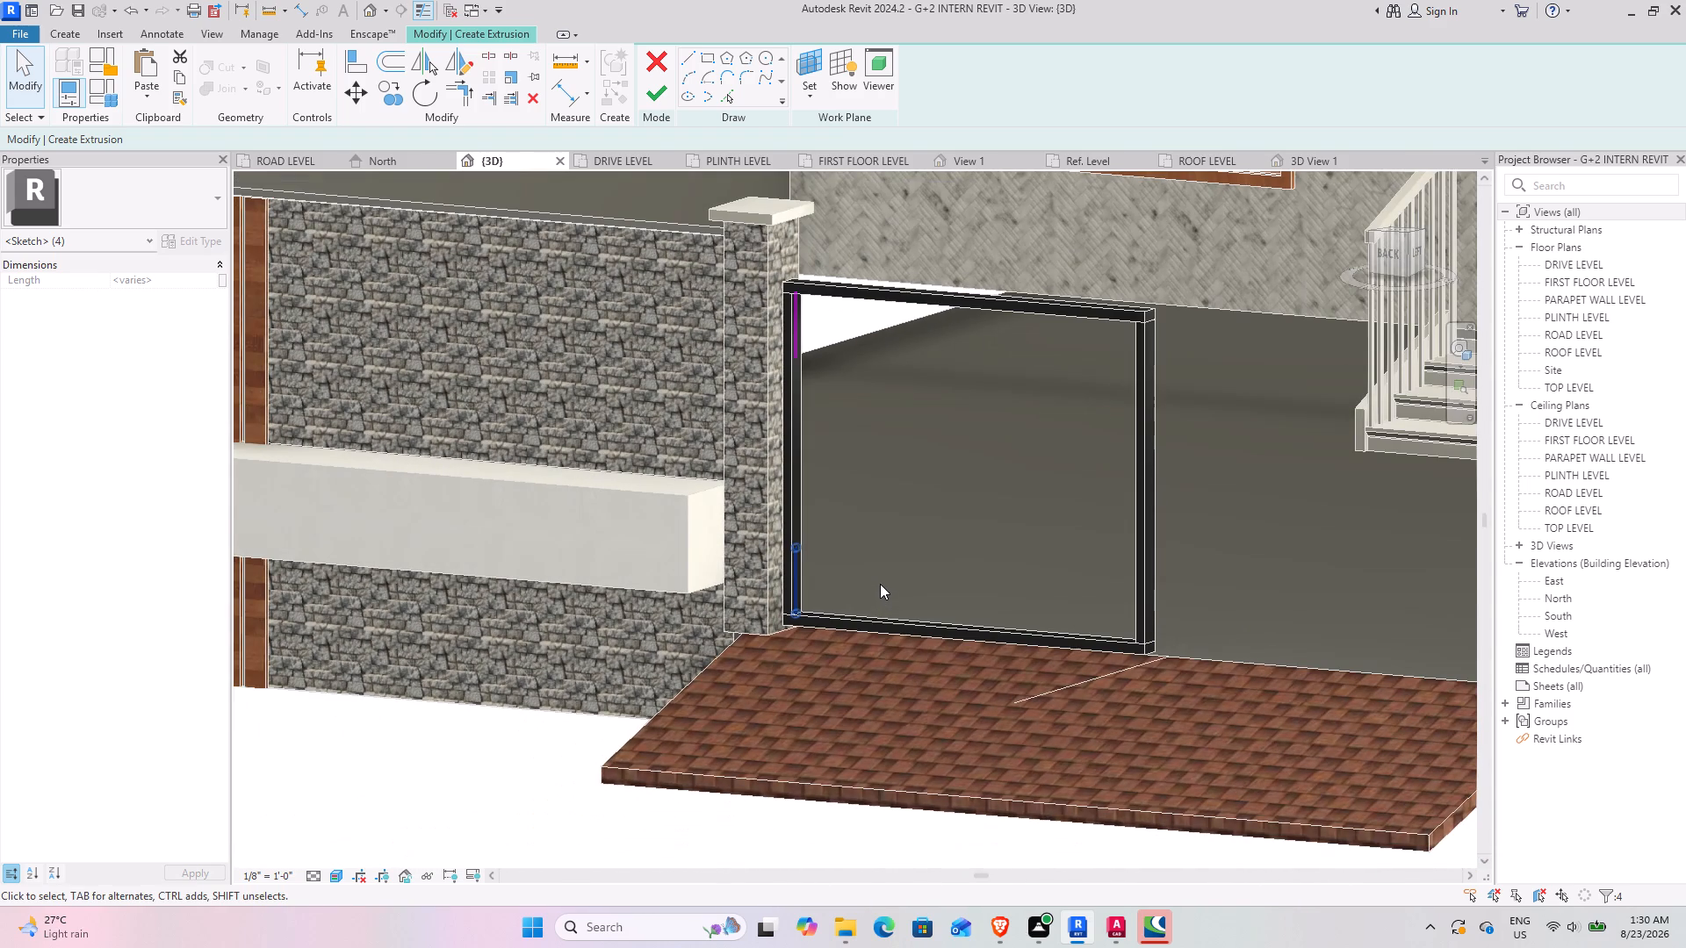
{"action": "left_click", "coordinate": [647, 97]}
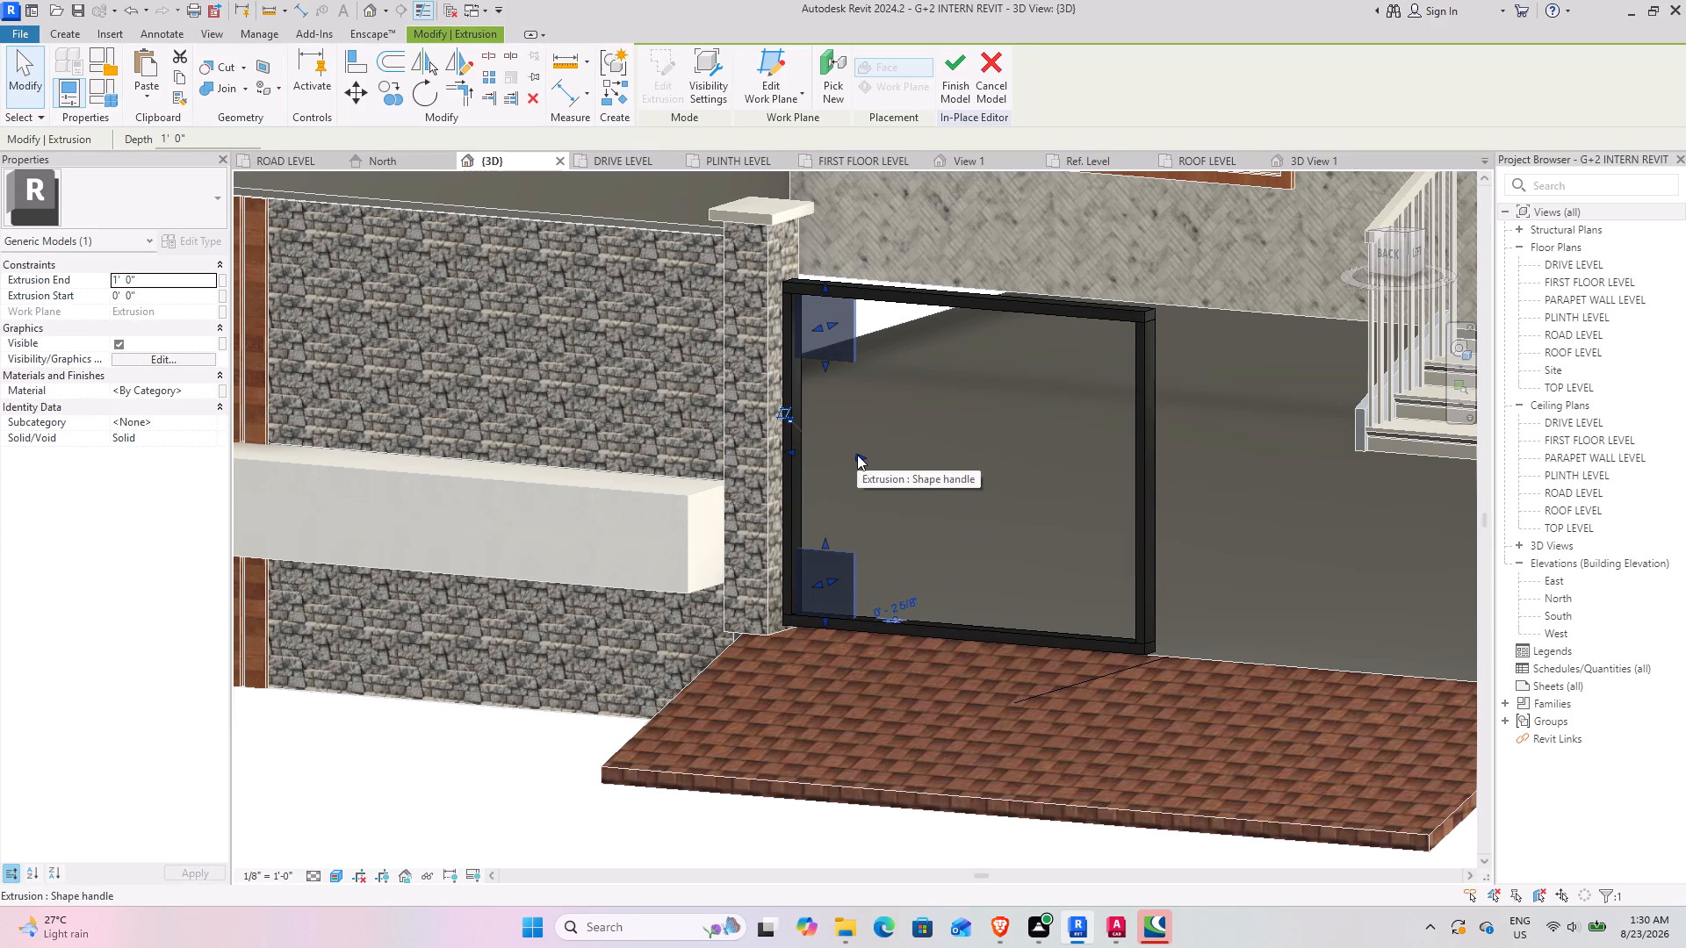
{"action": "left_click_drag", "start_coordinate": [860, 459], "coordinate": [1135, 502]}
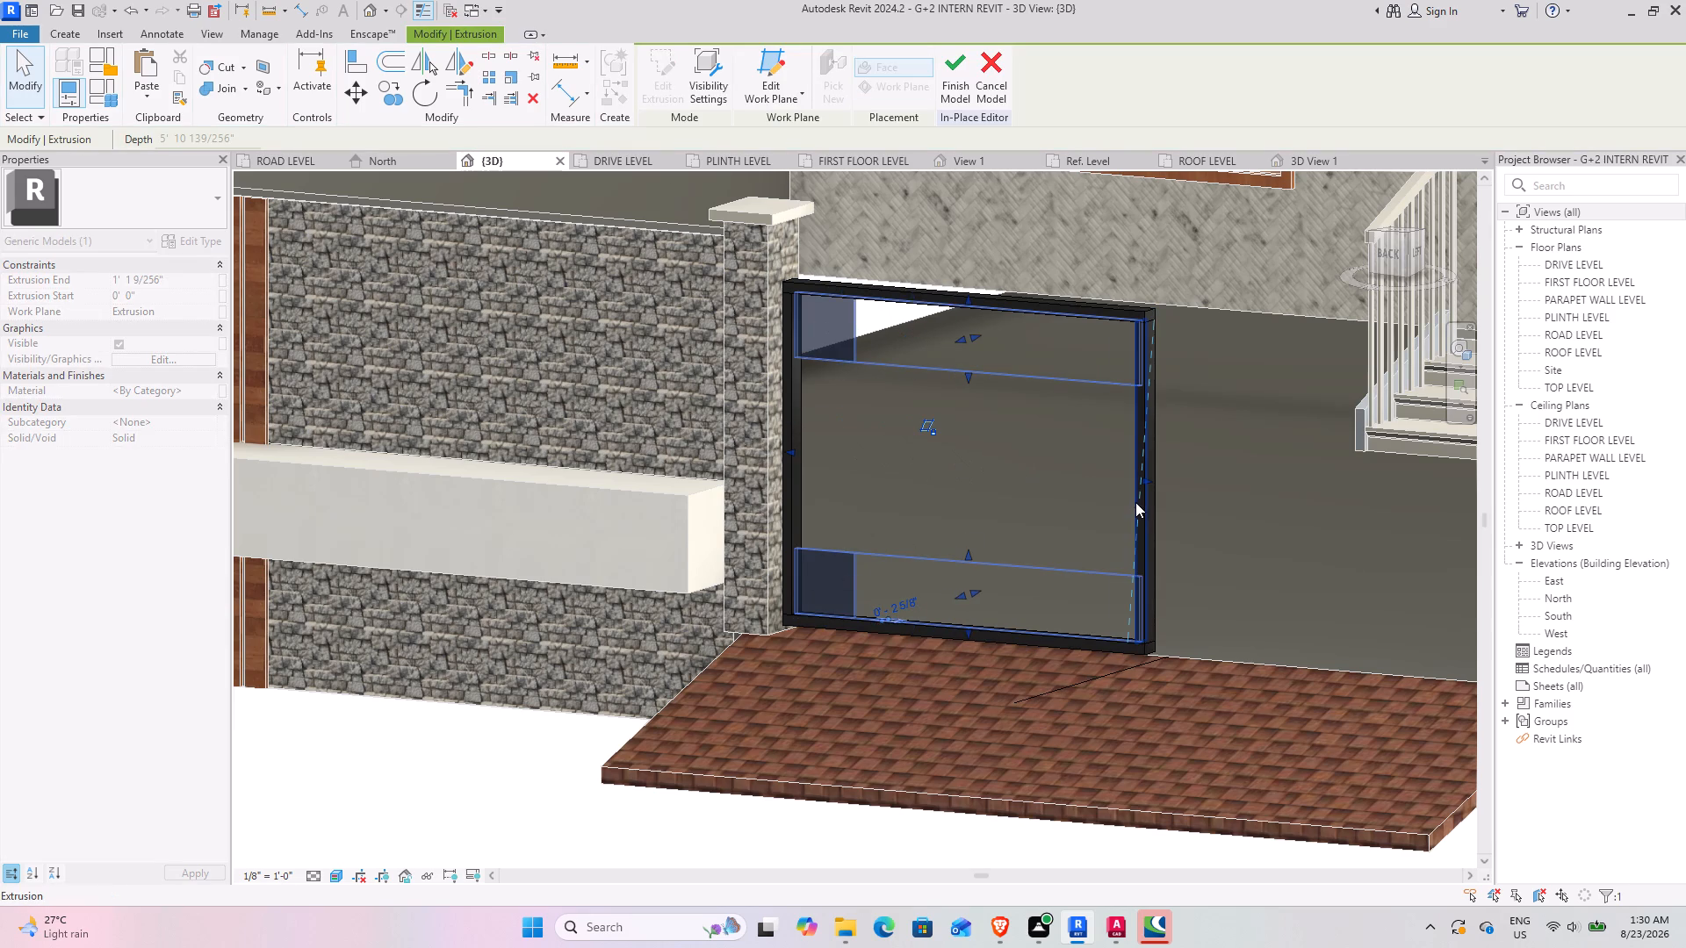
Examine the upper and lower gate panels and how they meet the posts and rails.
{"action": "middle_click_drag", "start_coordinate": [949, 536], "coordinate": [1029, 495], "text": "shift"}
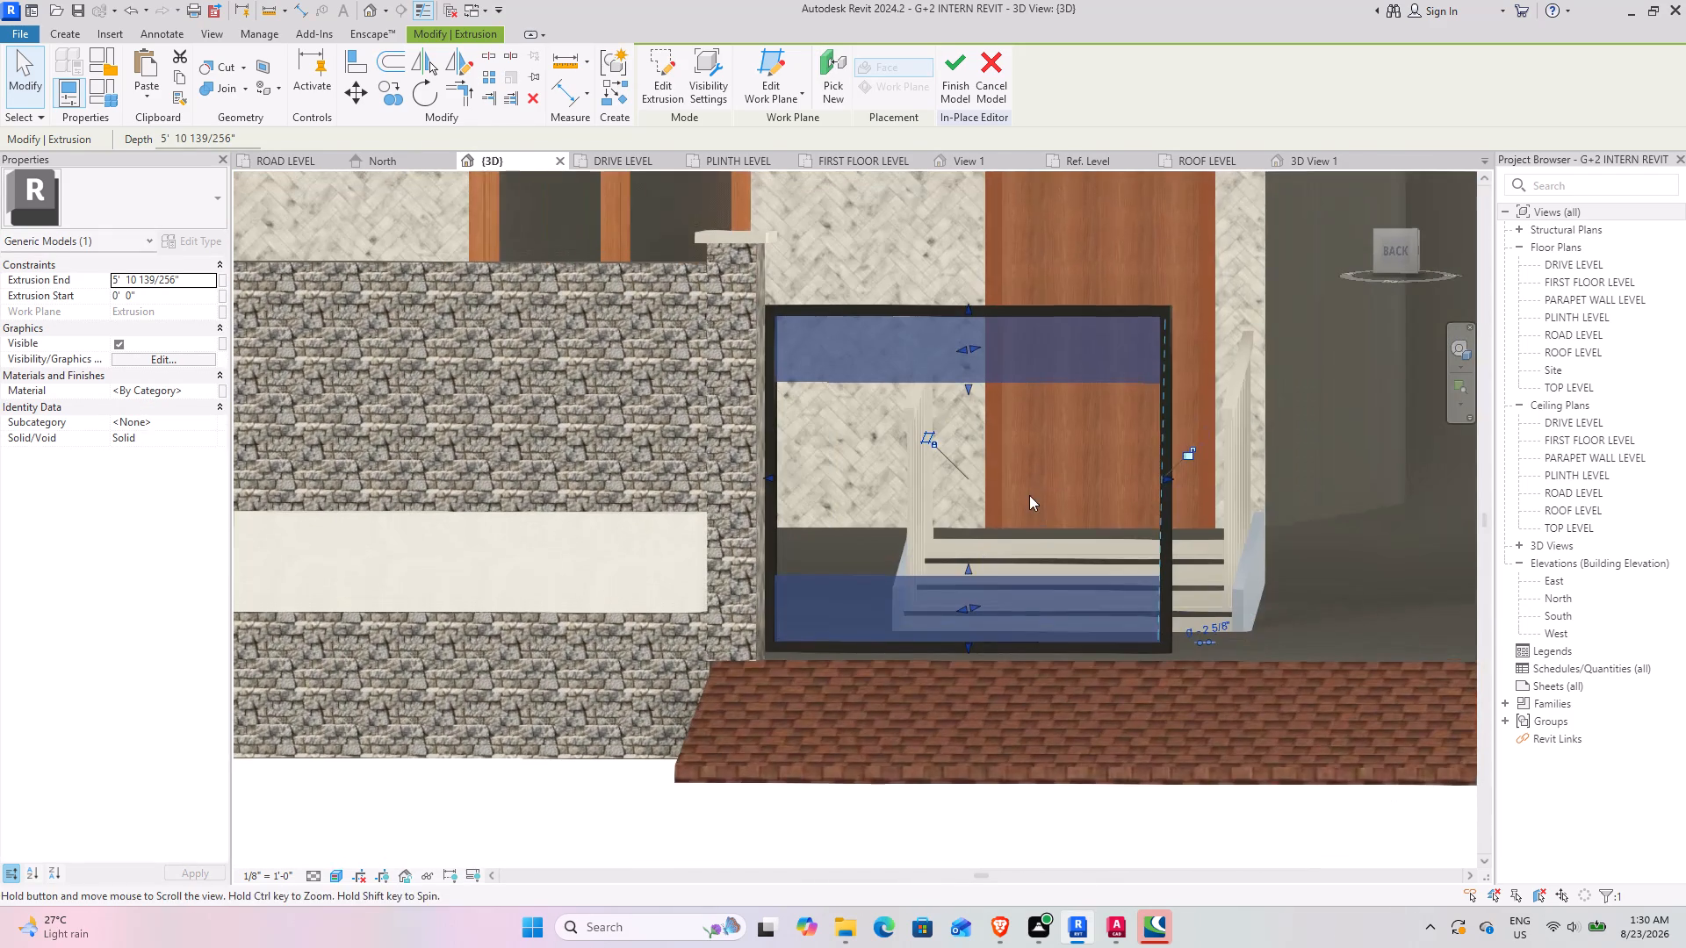
{"action": "middle_click_drag", "start_coordinate": [1178, 531], "coordinate": [990, 574]}
{"action": "scroll", "coordinate": [957, 474], "scroll_direction": "up", "scroll_amount": 4}
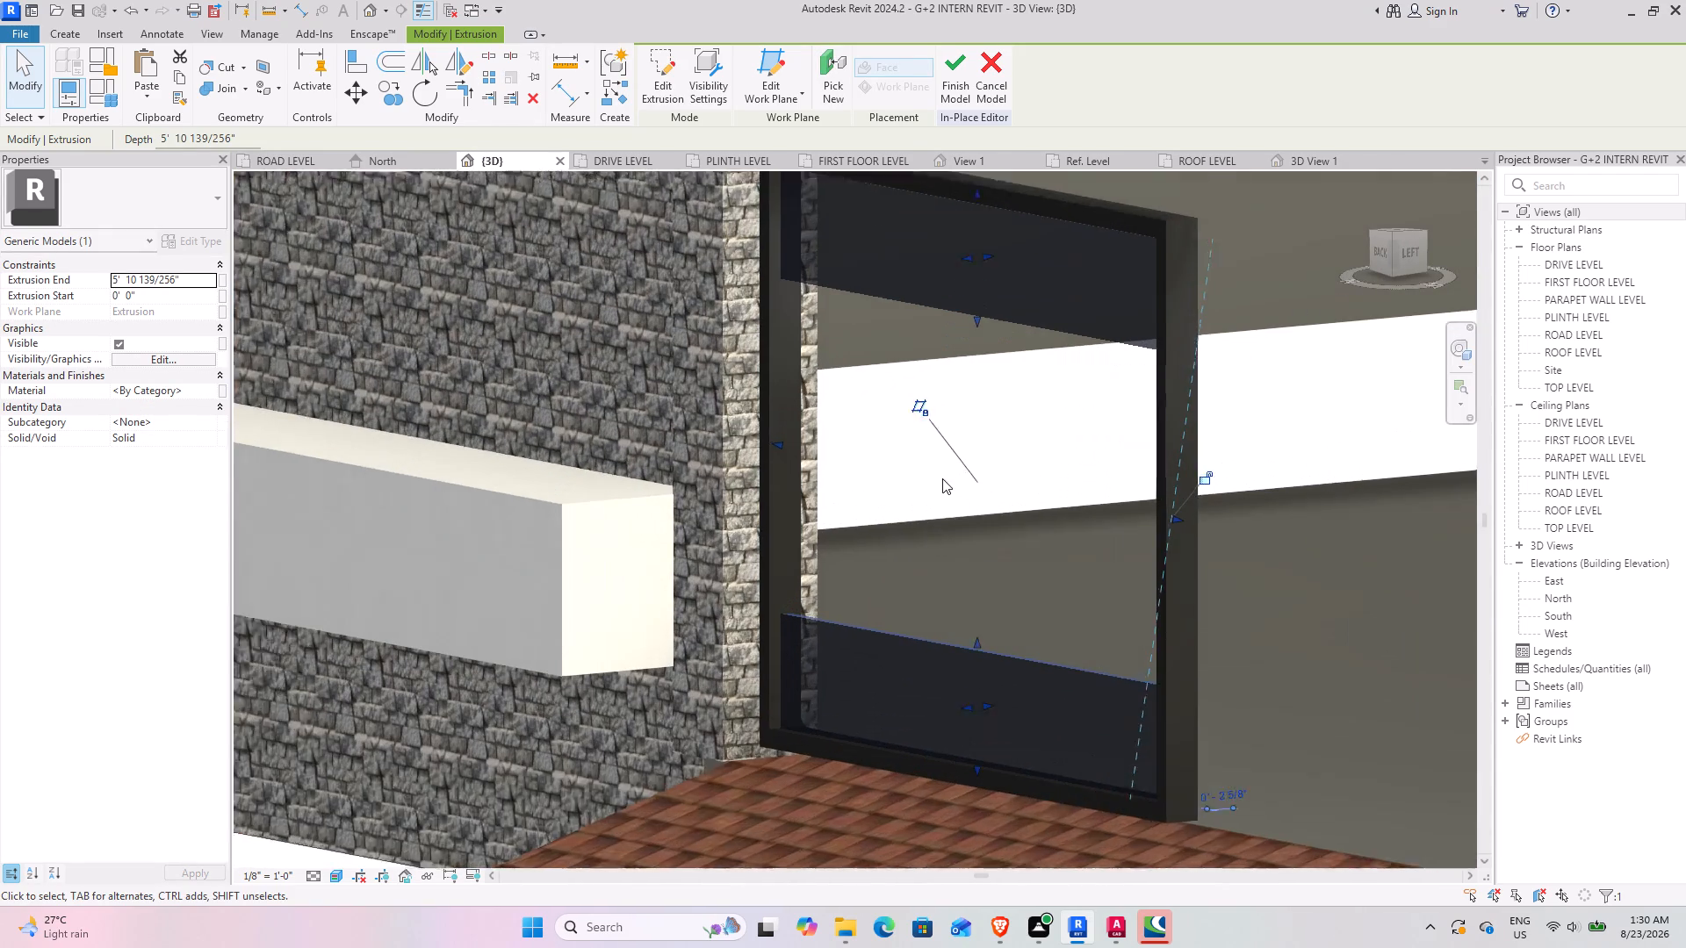
{"action": "scroll", "coordinate": [942, 478], "scroll_direction": "up", "scroll_amount": 1}
{"action": "left_click", "coordinate": [1082, 405]}
{"action": "middle_click_drag", "start_coordinate": [918, 500], "coordinate": [951, 455], "text": "shift"}
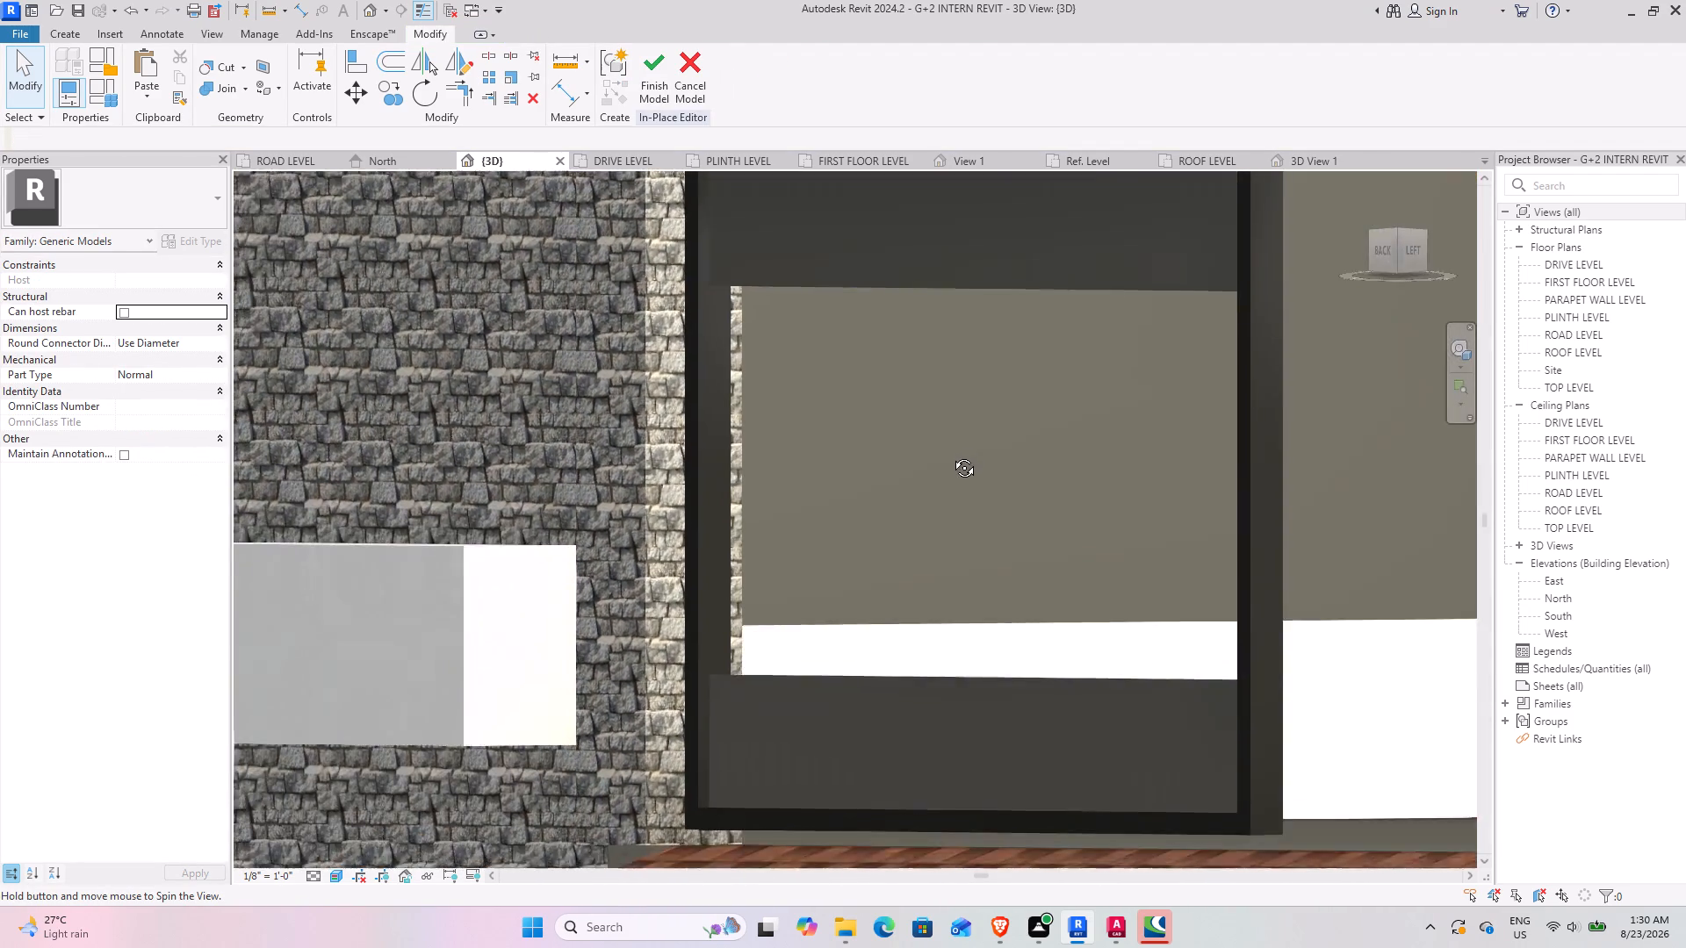
{"action": "middle_click_drag", "start_coordinate": [951, 455], "coordinate": [1062, 404], "text": "shift"}
{"action": "left_click", "coordinate": [930, 685]}
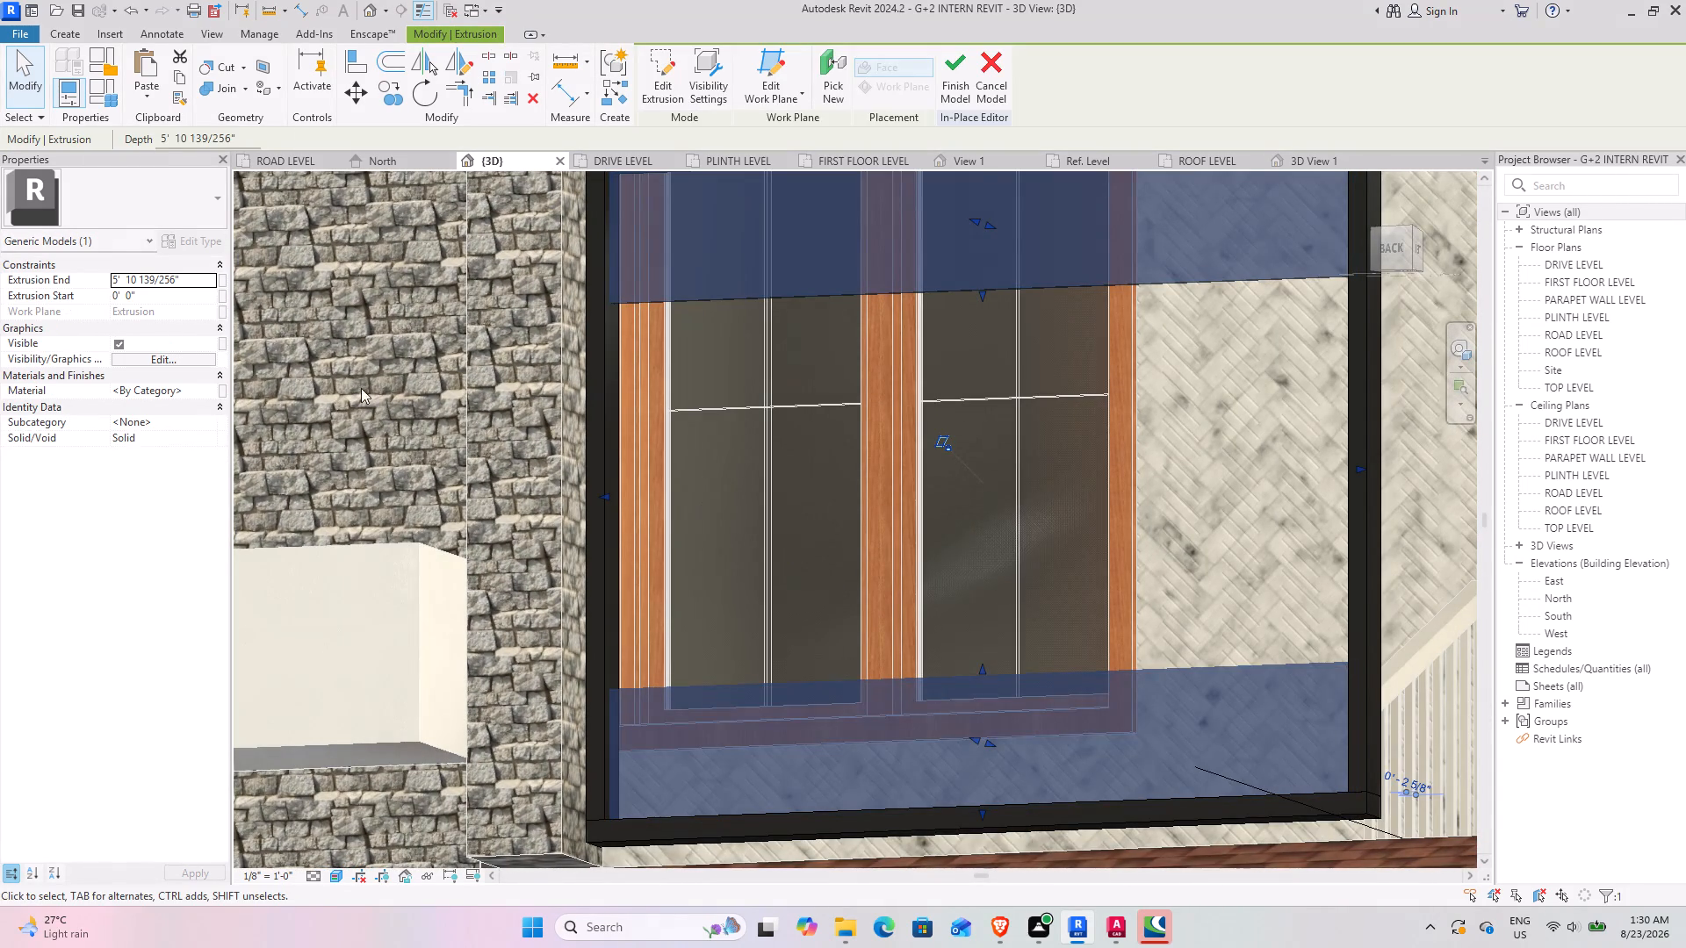
{"action": "left_click", "coordinate": [1207, 535]}
{"action": "middle_click_drag", "start_coordinate": [928, 500], "coordinate": [843, 514], "text": "shift"}
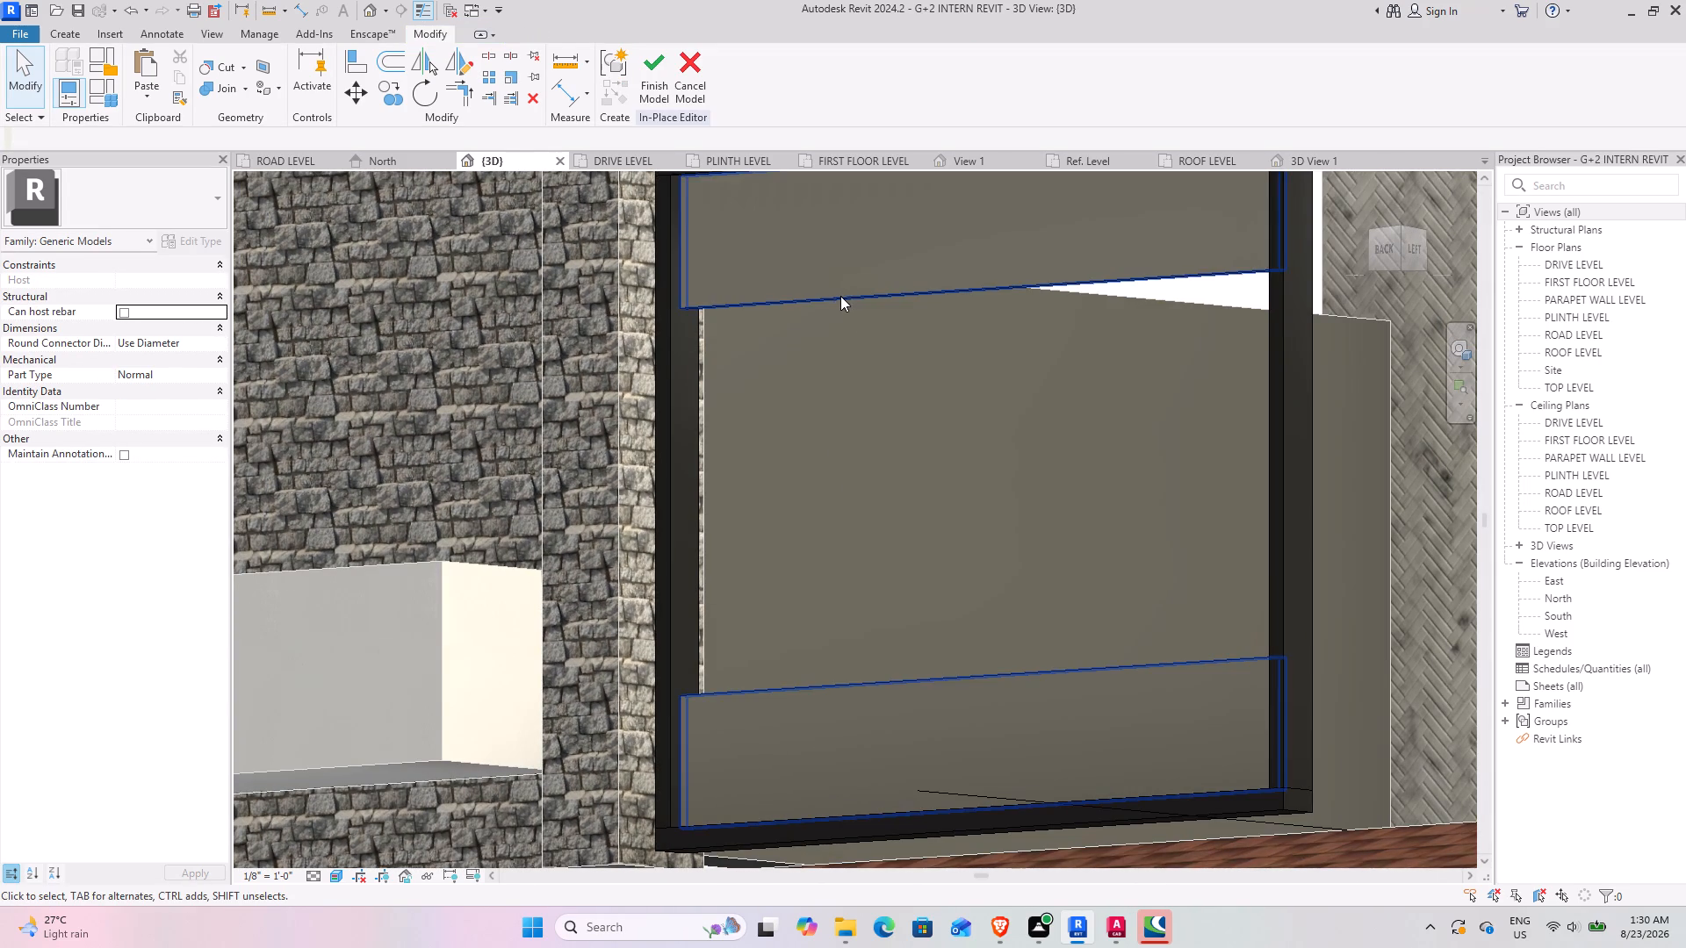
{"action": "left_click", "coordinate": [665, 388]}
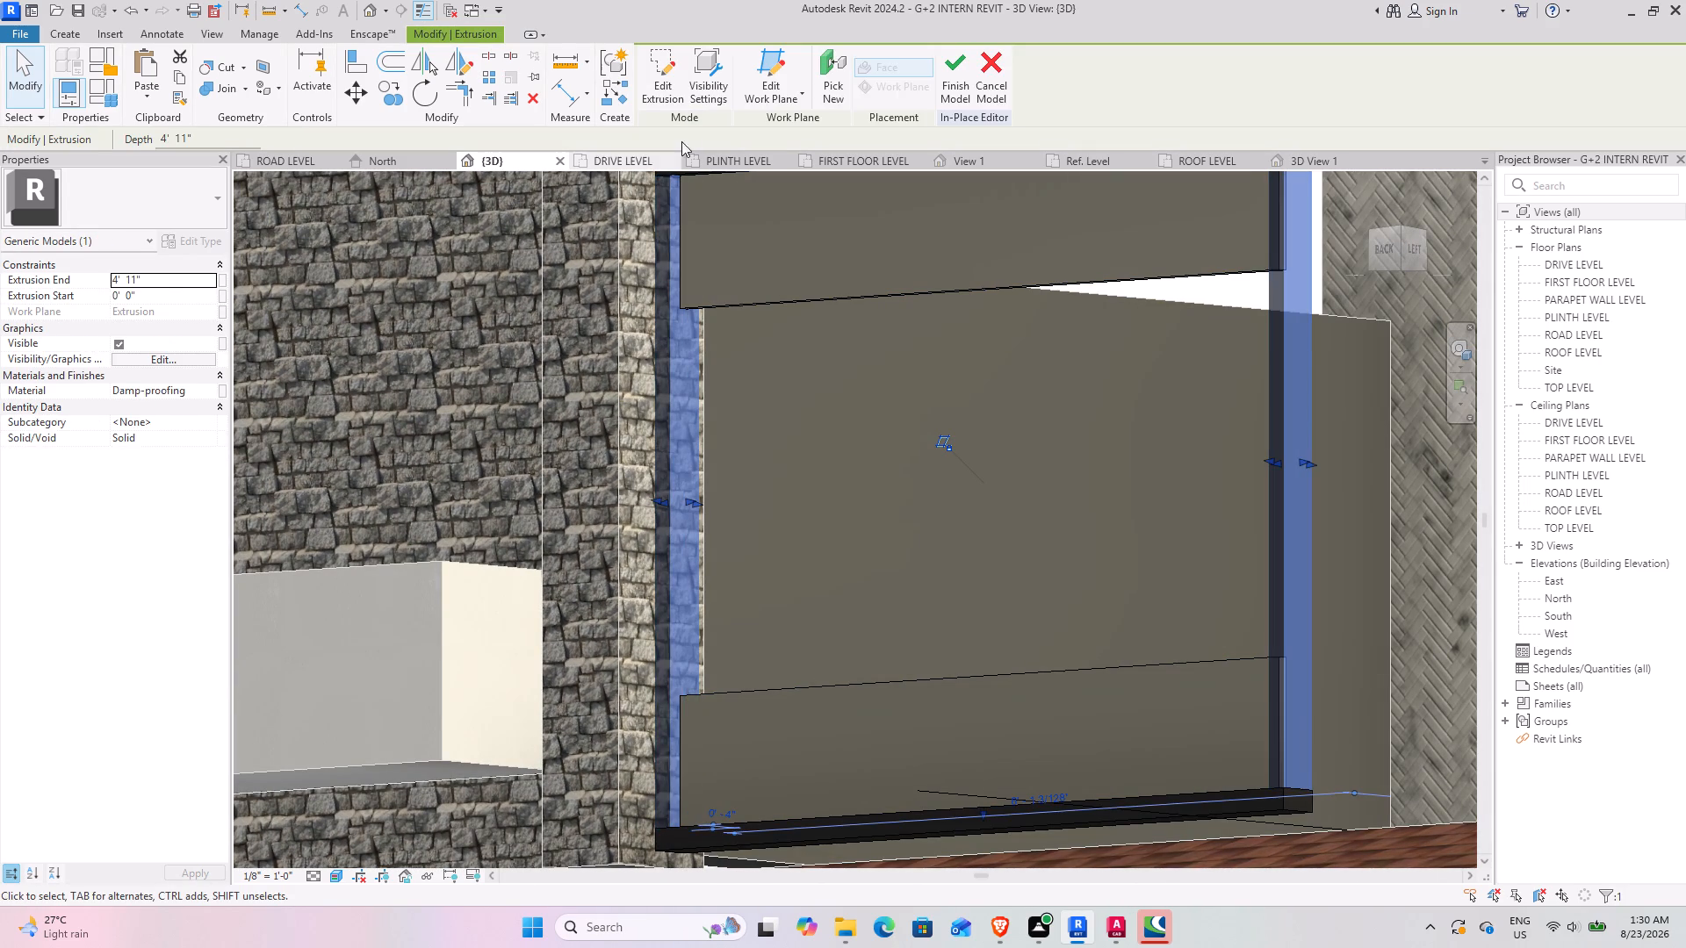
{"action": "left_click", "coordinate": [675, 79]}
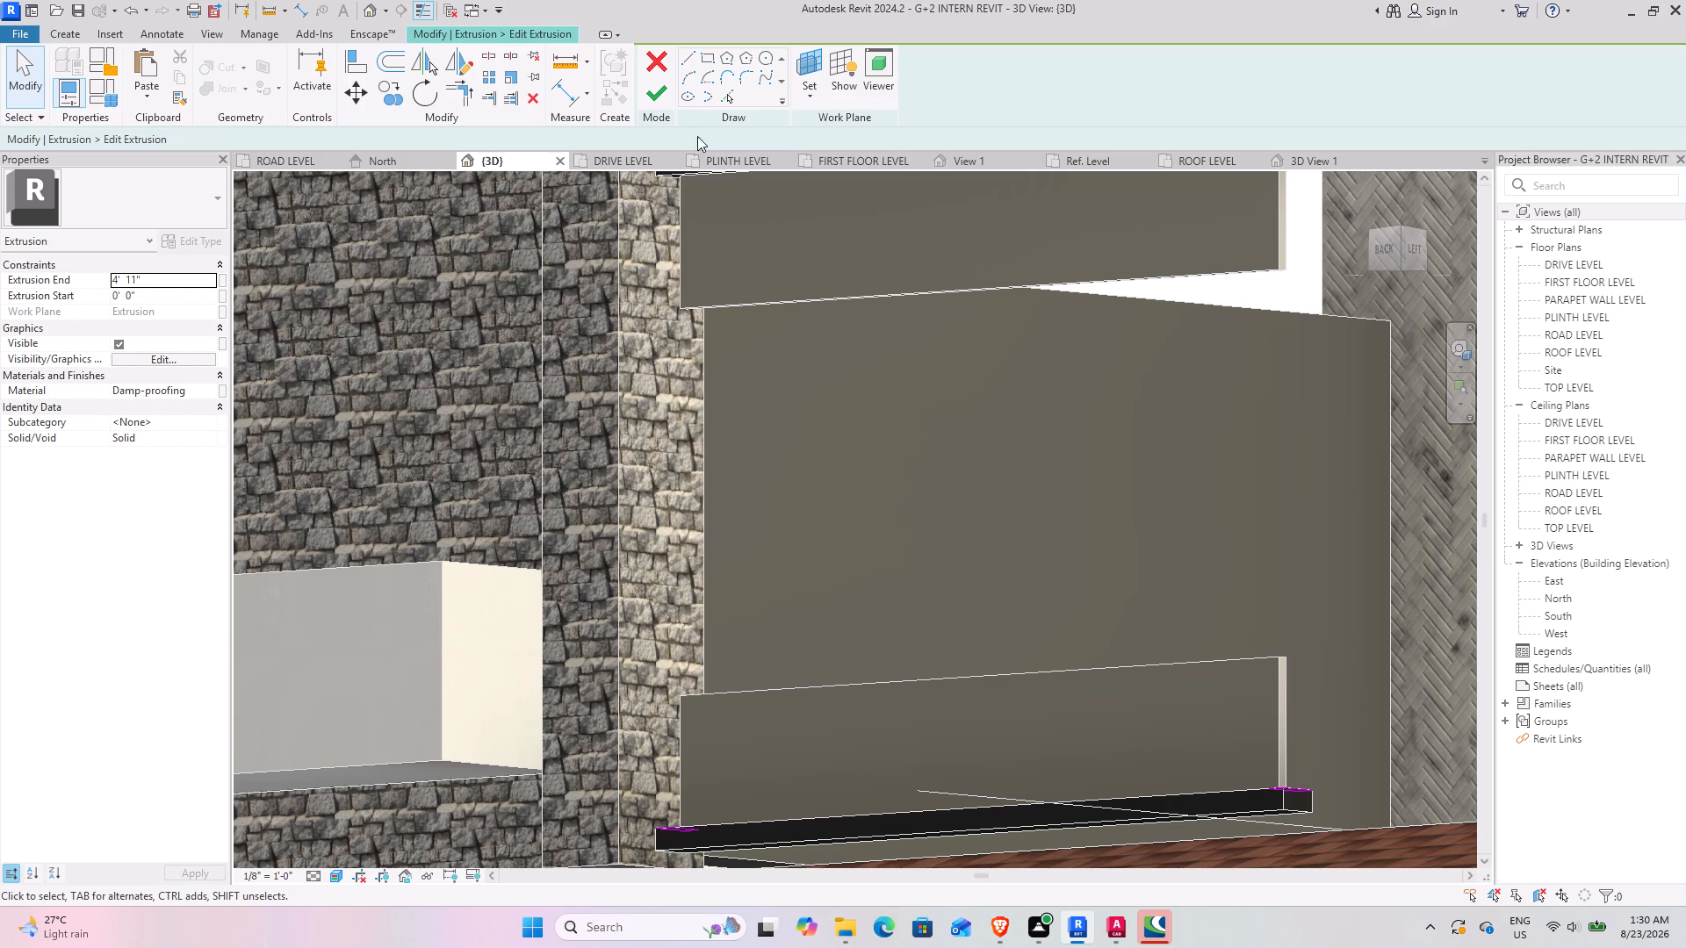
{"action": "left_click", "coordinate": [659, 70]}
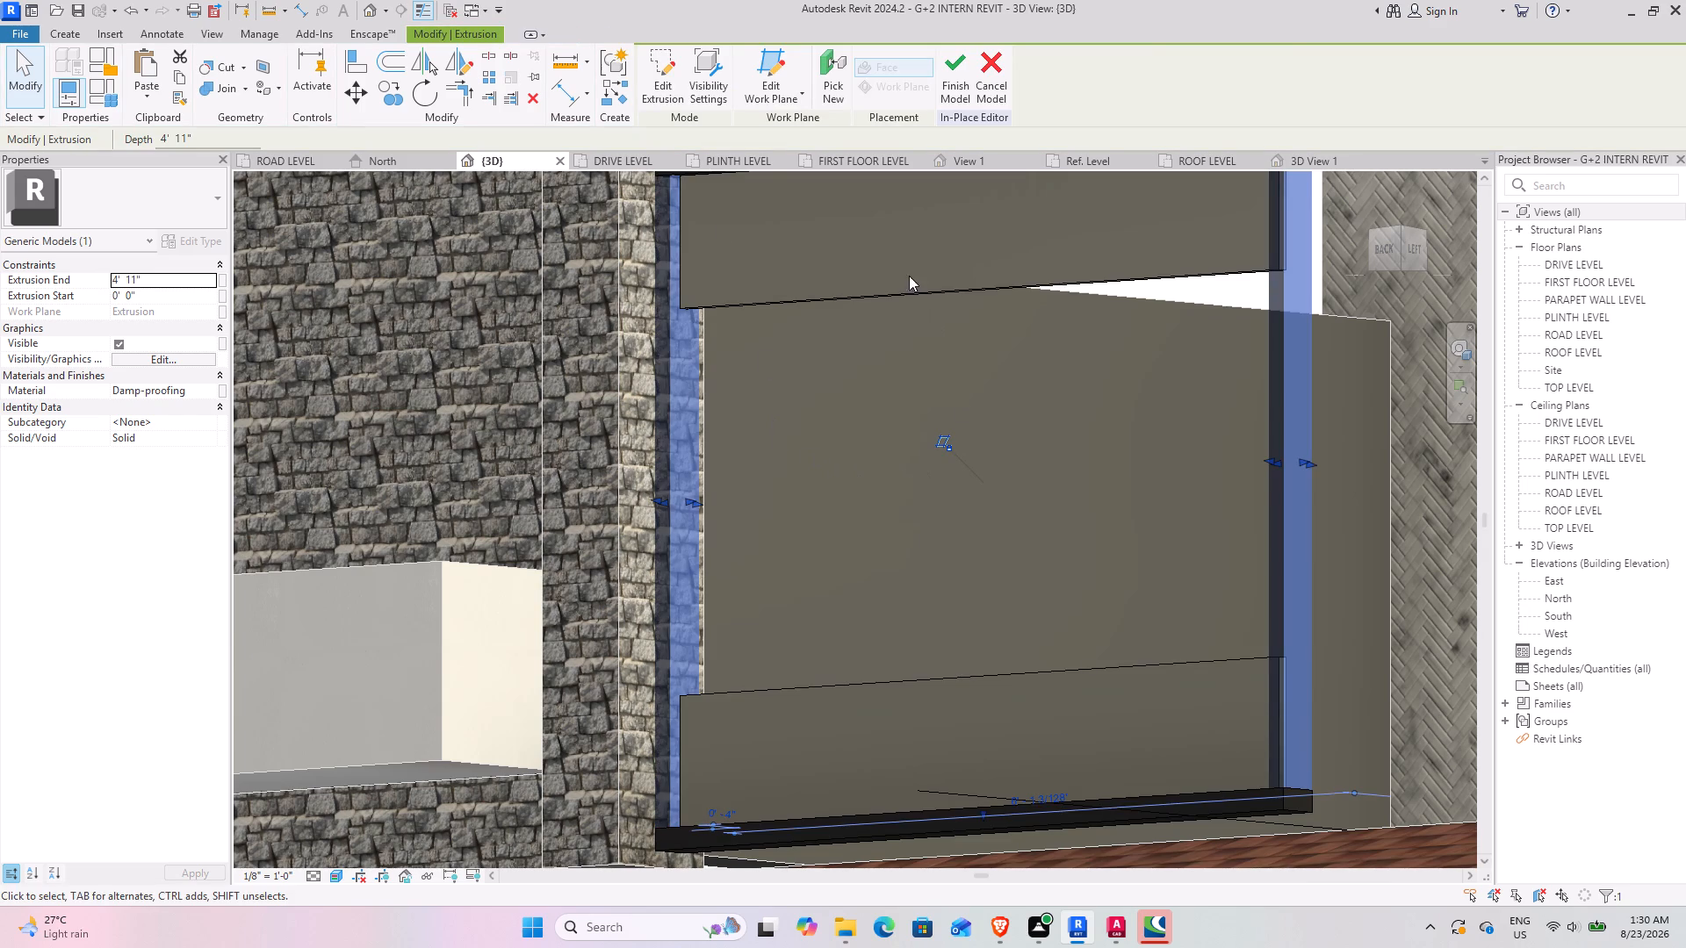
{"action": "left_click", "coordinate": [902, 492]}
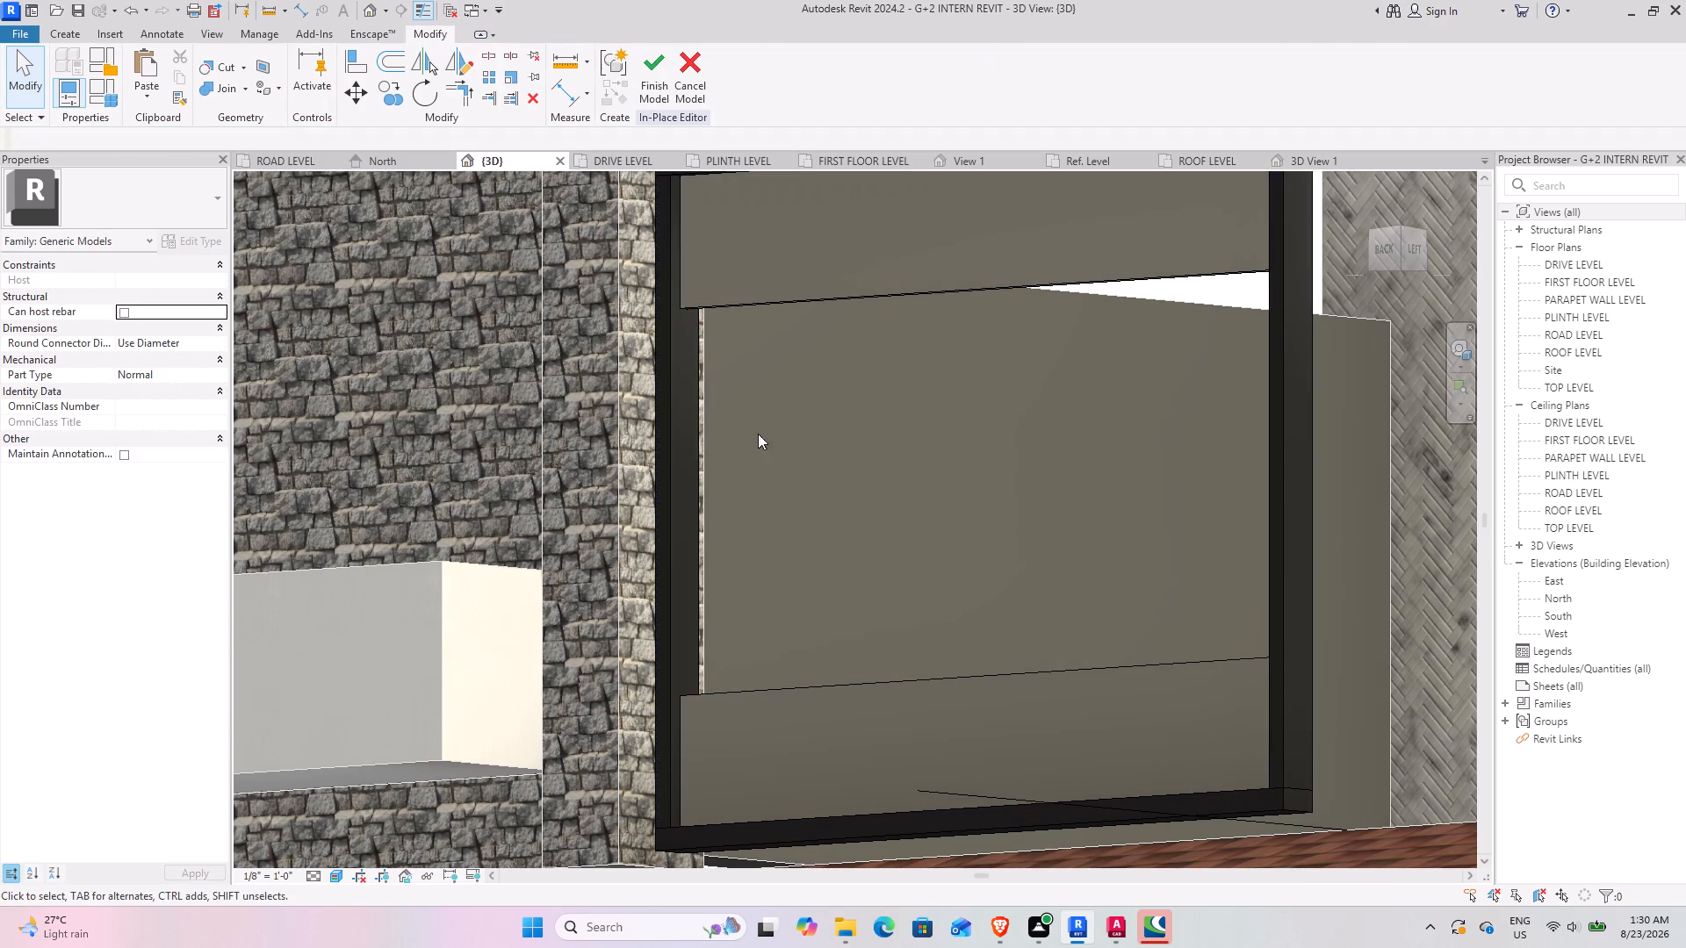
Start an extrusion on the gate post's inner face and sketch a small rectangle just below the upper panel.
{"action": "middle_click_drag", "start_coordinate": [732, 426], "coordinate": [694, 426], "text": "shift"}
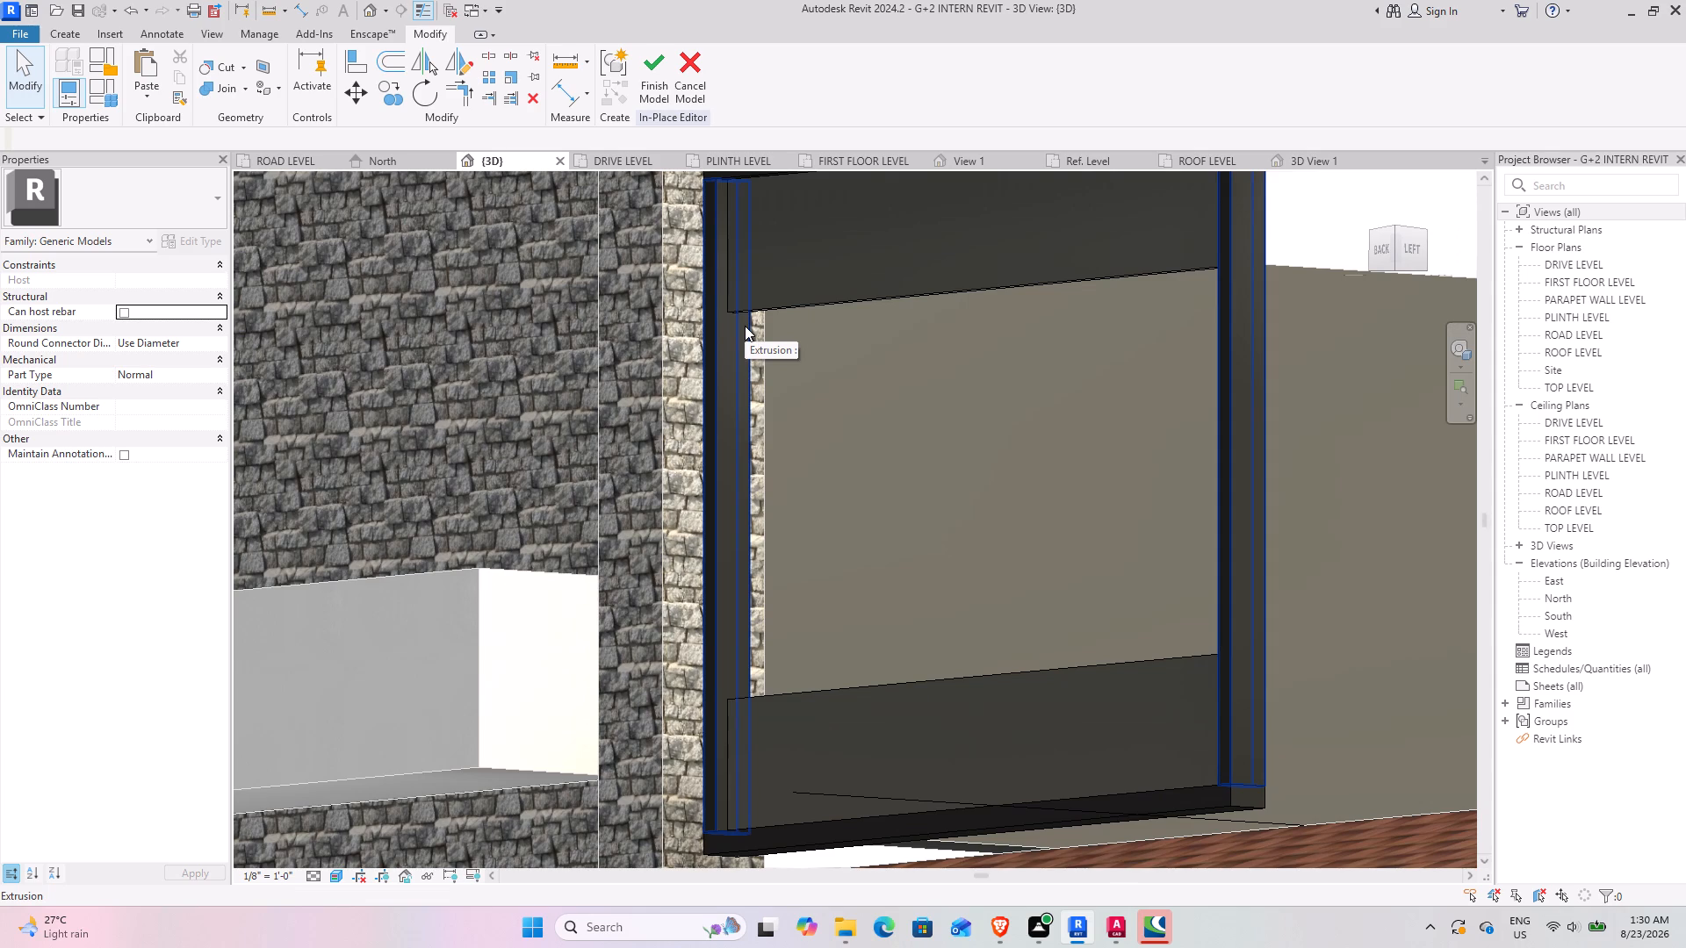
{"action": "middle_click_drag", "start_coordinate": [746, 325], "coordinate": [826, 387], "text": "shift"}
{"action": "middle_click_drag", "start_coordinate": [724, 360], "coordinate": [661, 318], "text": "shift"}
{"action": "scroll", "coordinate": [697, 313], "scroll_direction": "up", "scroll_amount": 4}
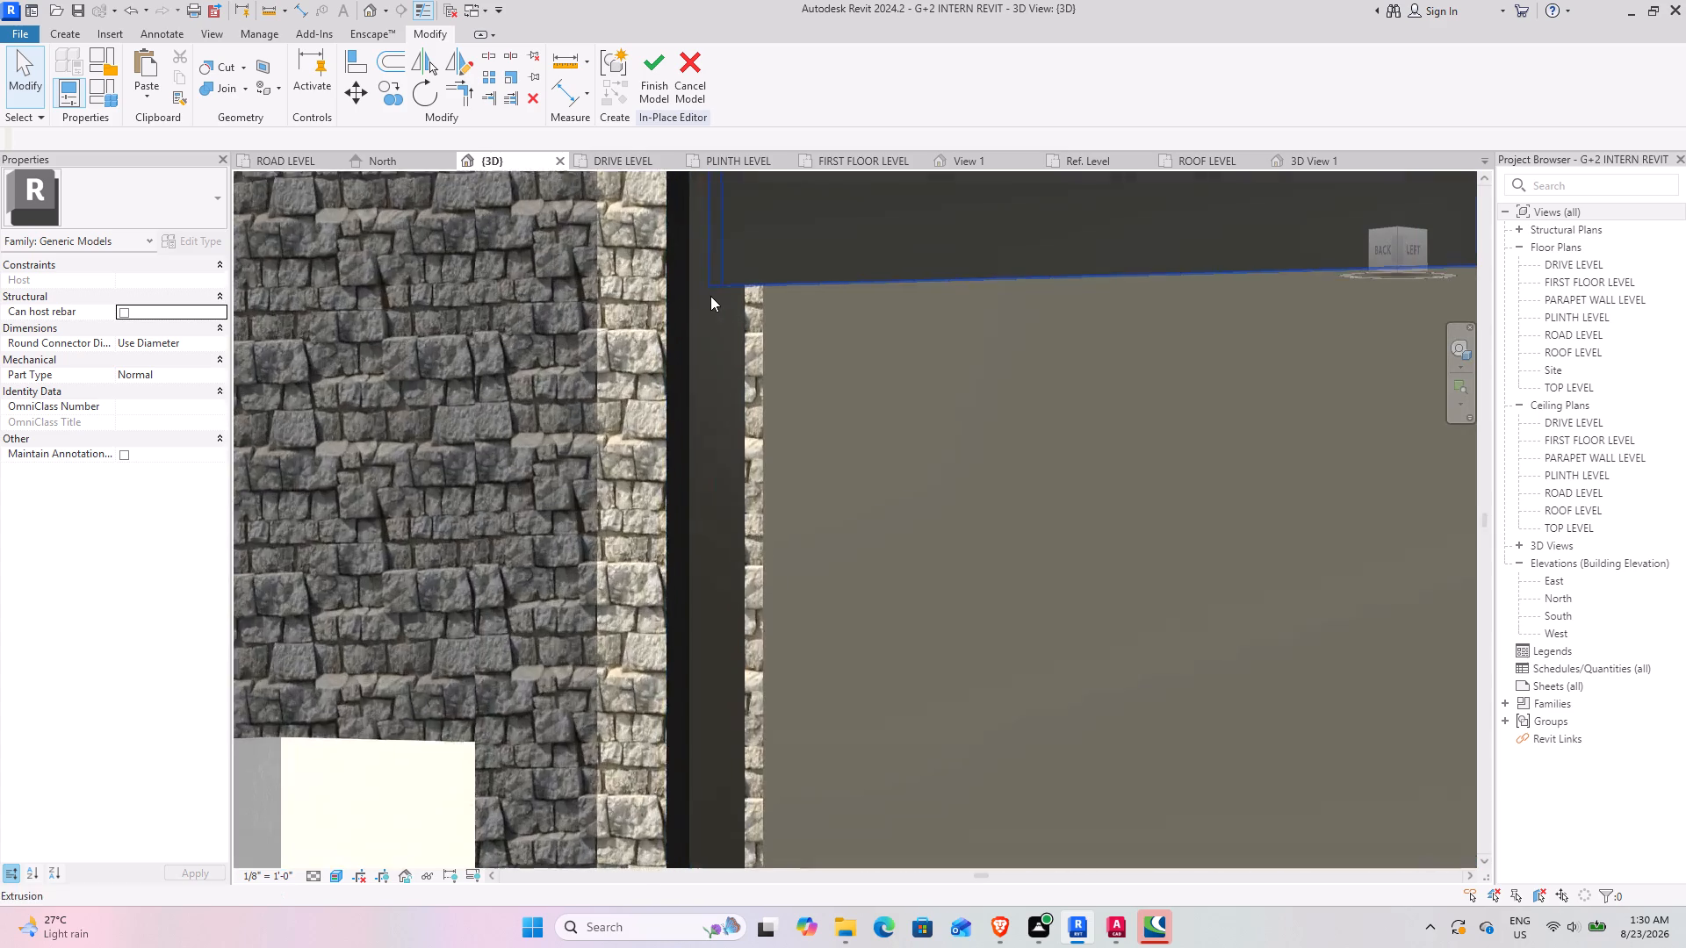
{"action": "scroll", "coordinate": [710, 296], "scroll_direction": "up", "scroll_amount": 4}
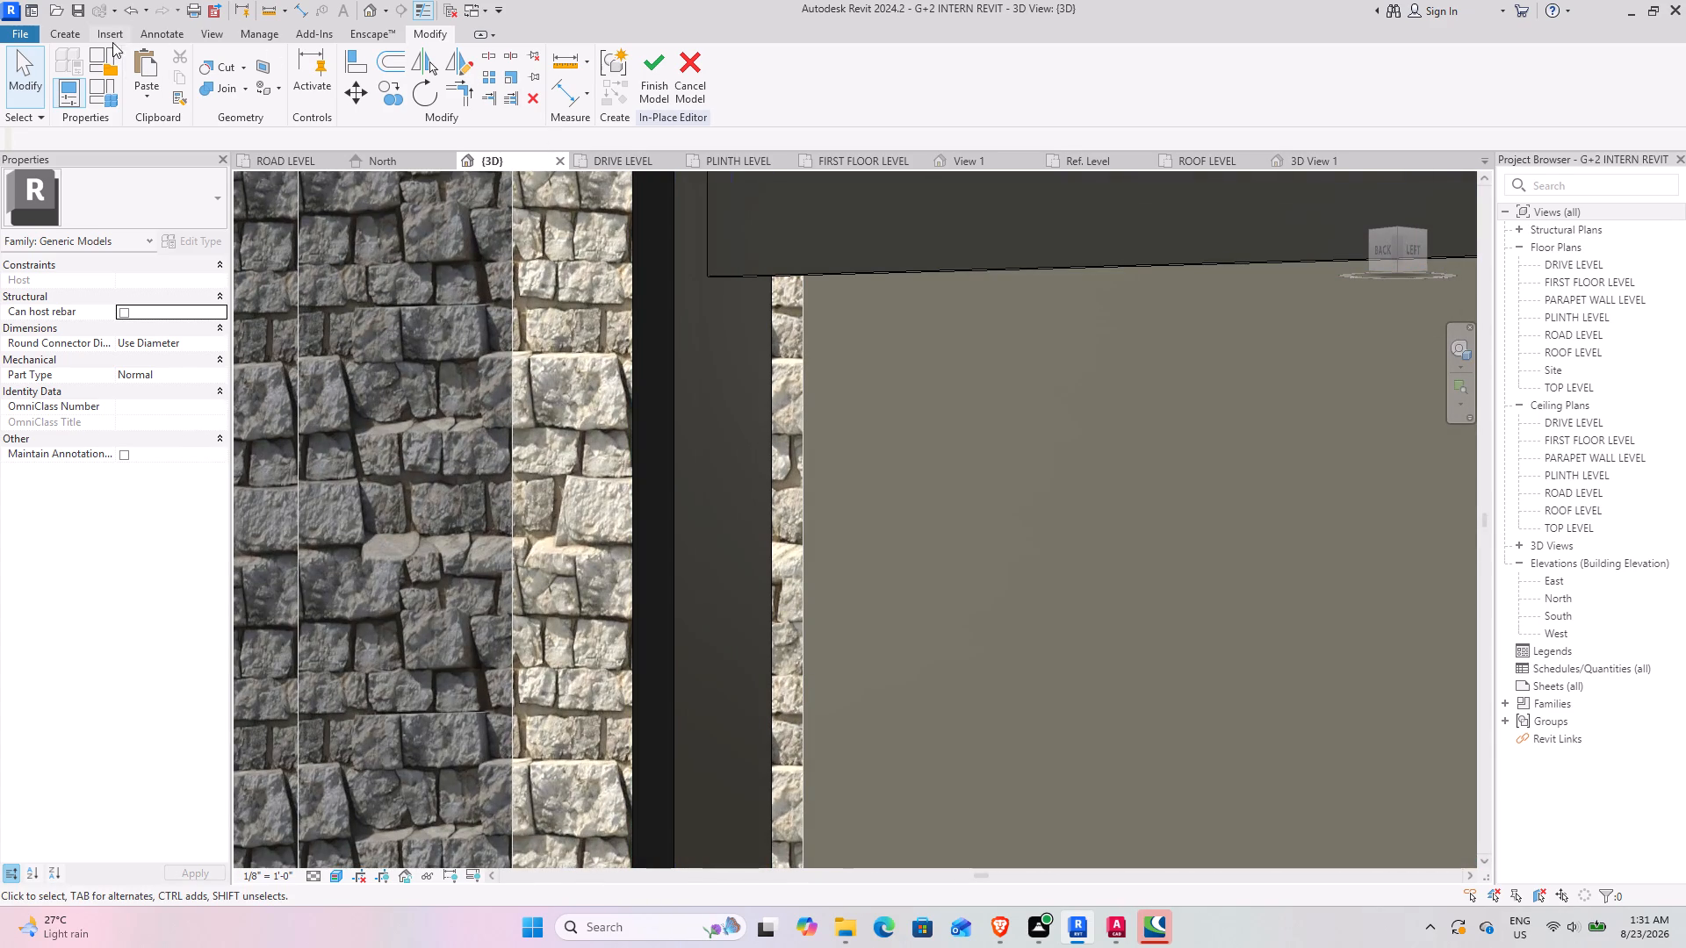
{"action": "left_click", "coordinate": [68, 32]}
{"action": "left_click", "coordinate": [146, 76]}
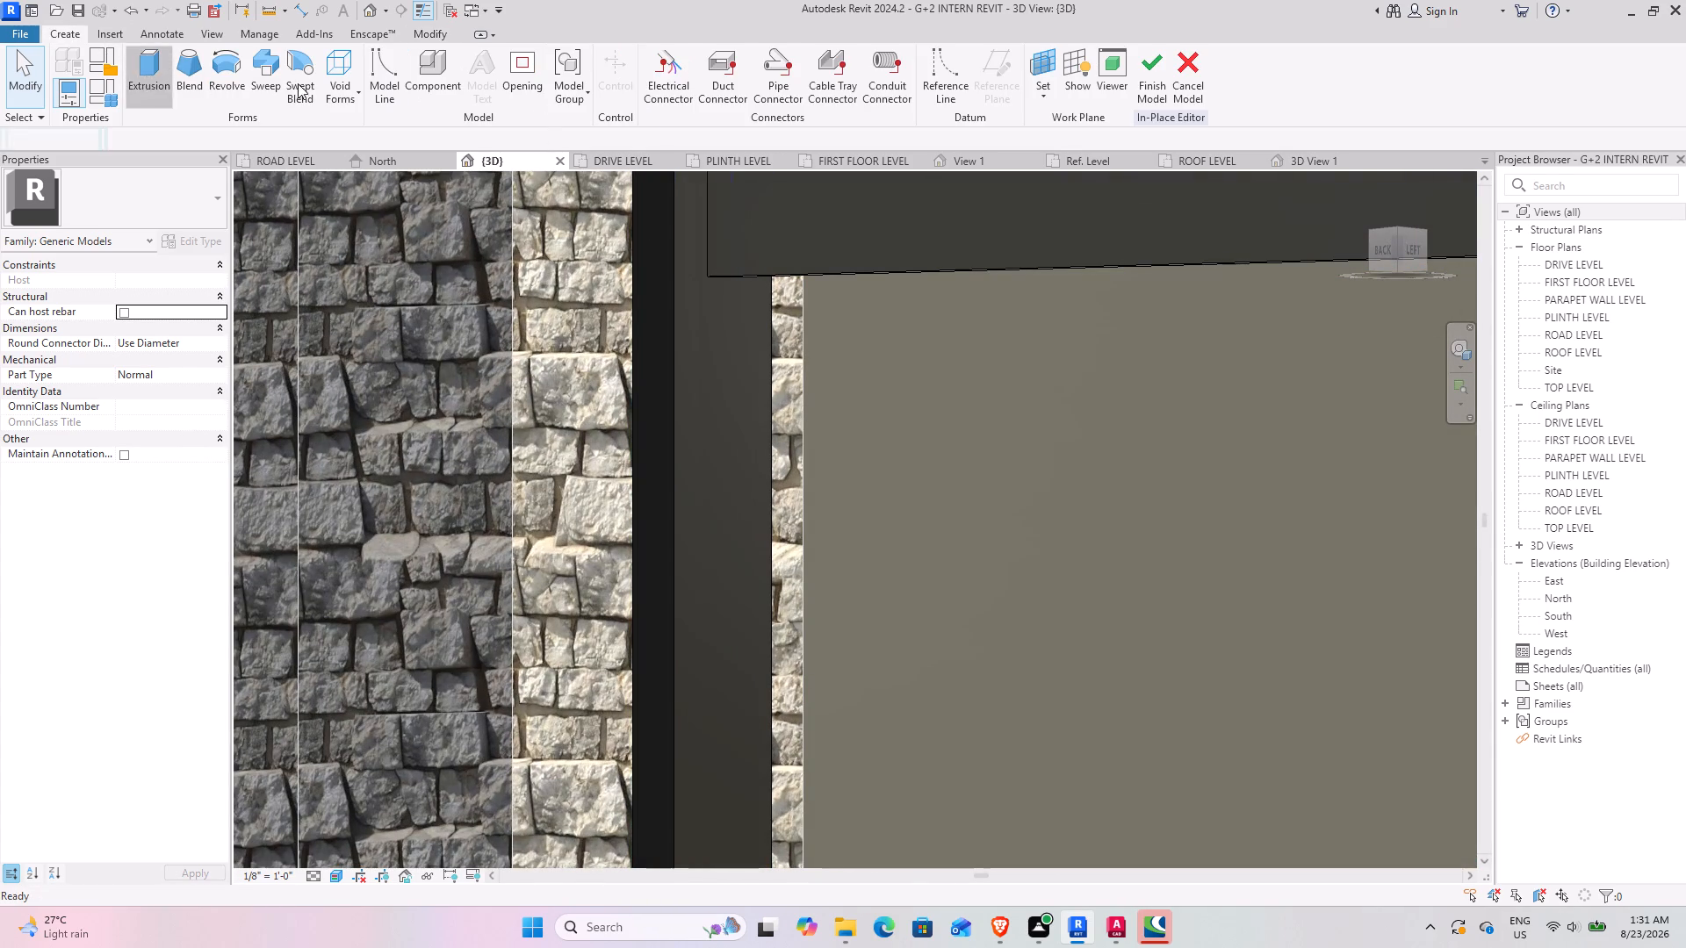
{"action": "left_click", "coordinate": [800, 91]}
{"action": "left_click", "coordinate": [804, 154]}
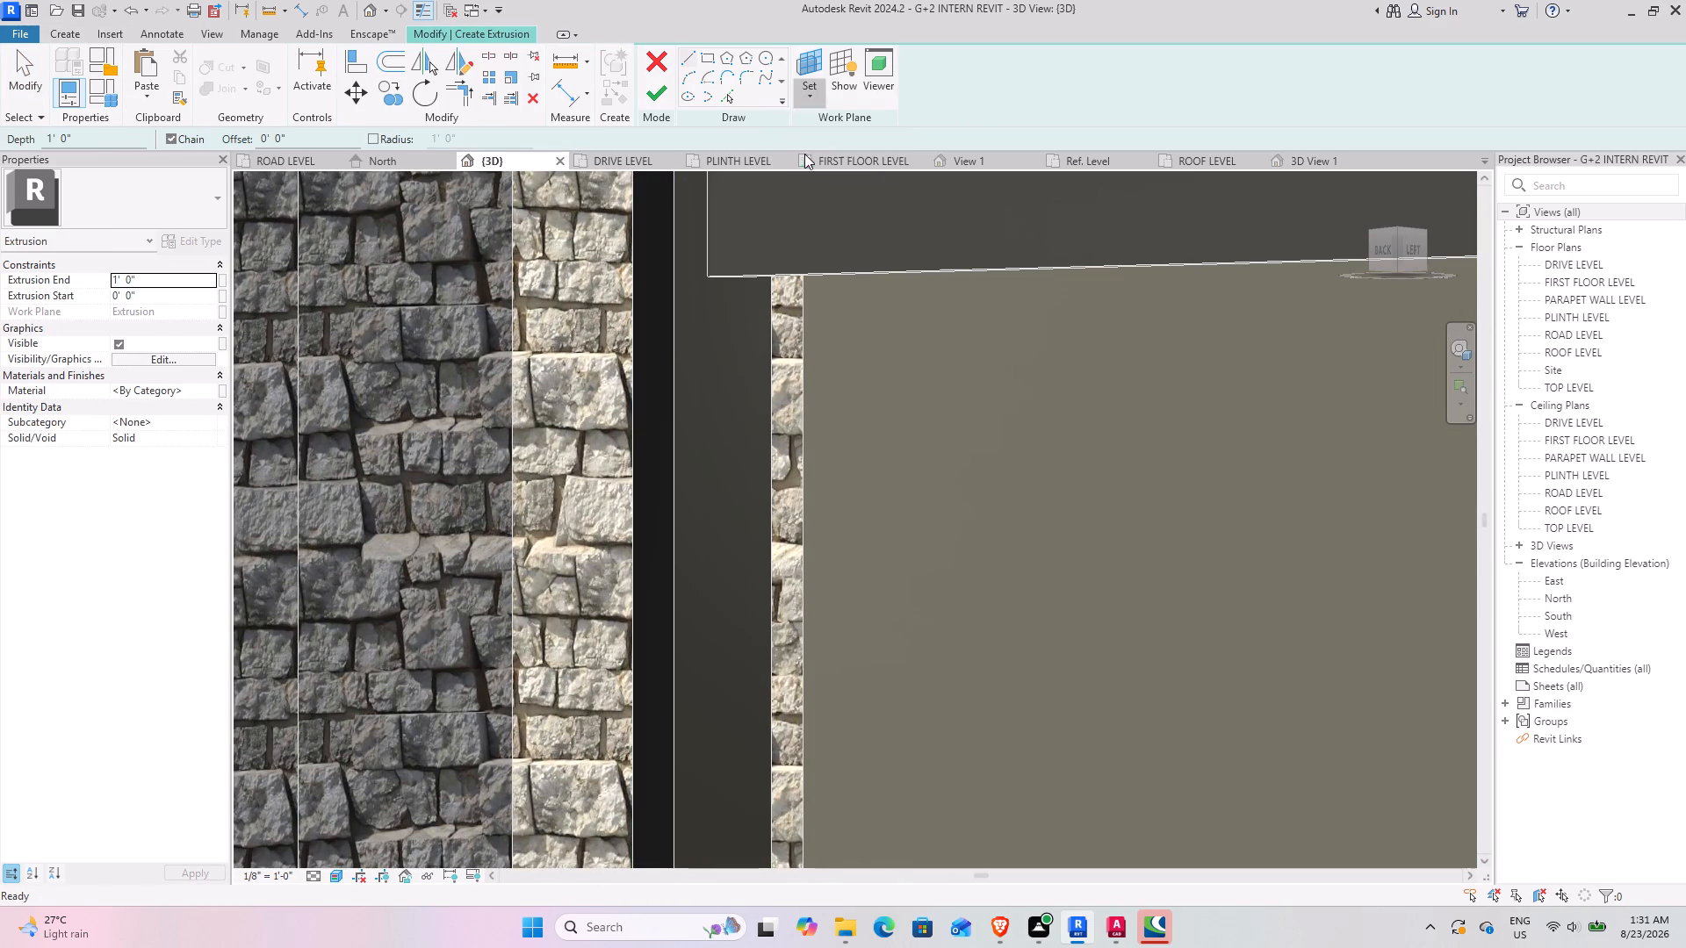
{"action": "left_click", "coordinate": [677, 363]}
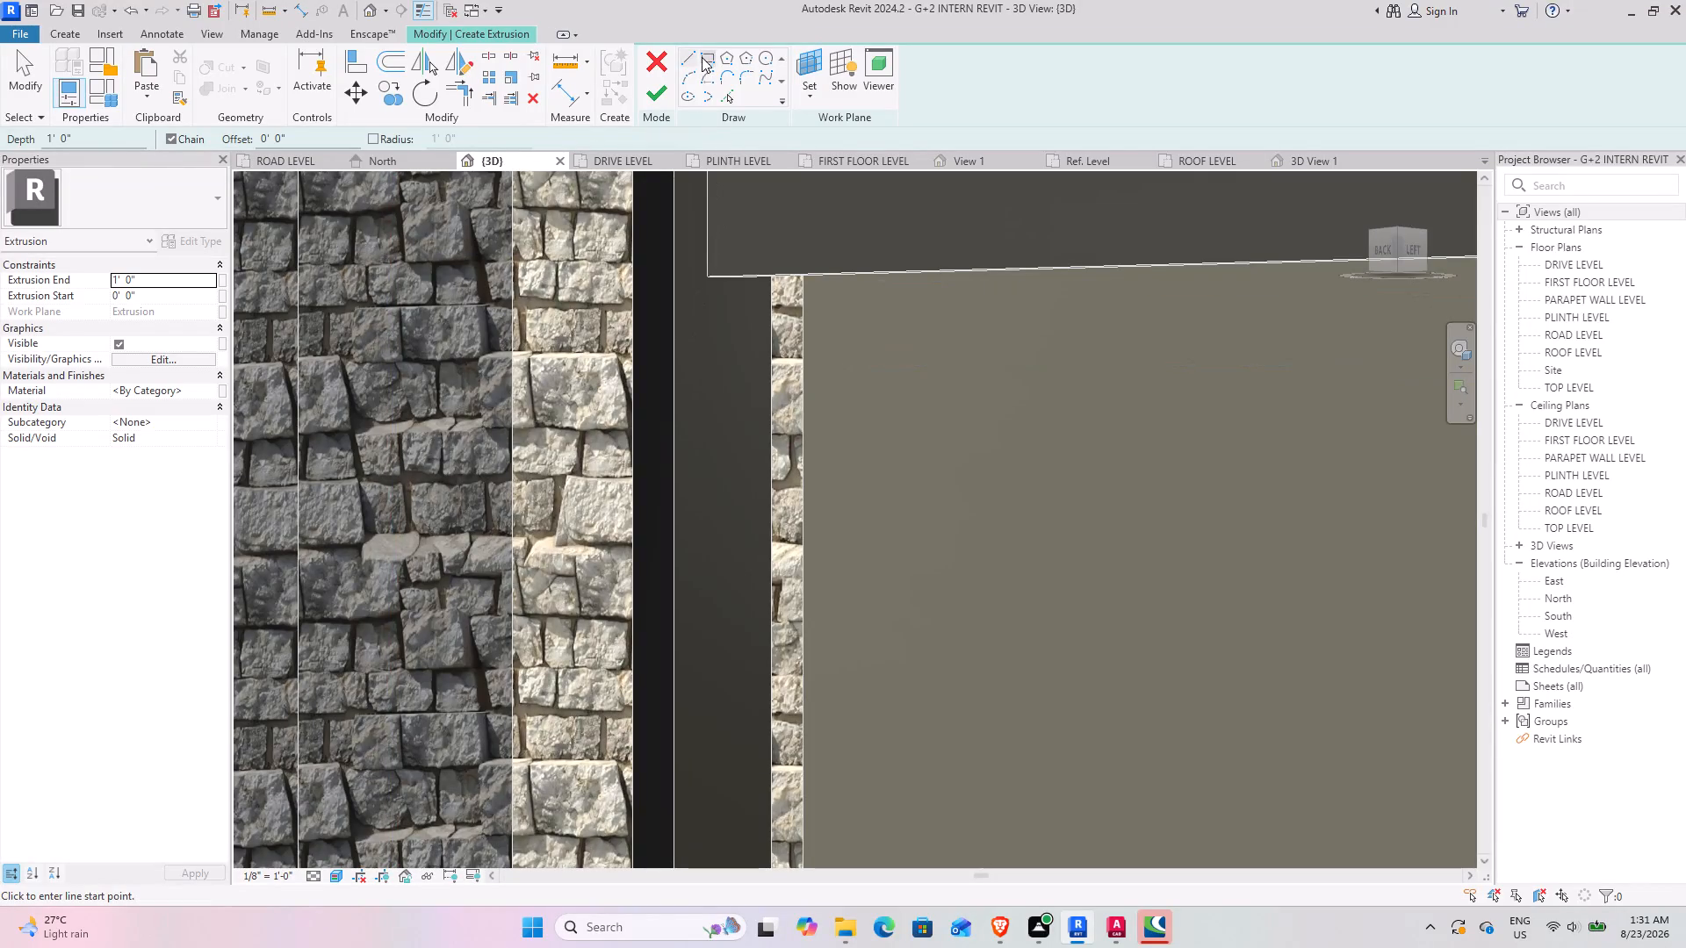
{"action": "left_click", "coordinate": [703, 54]}
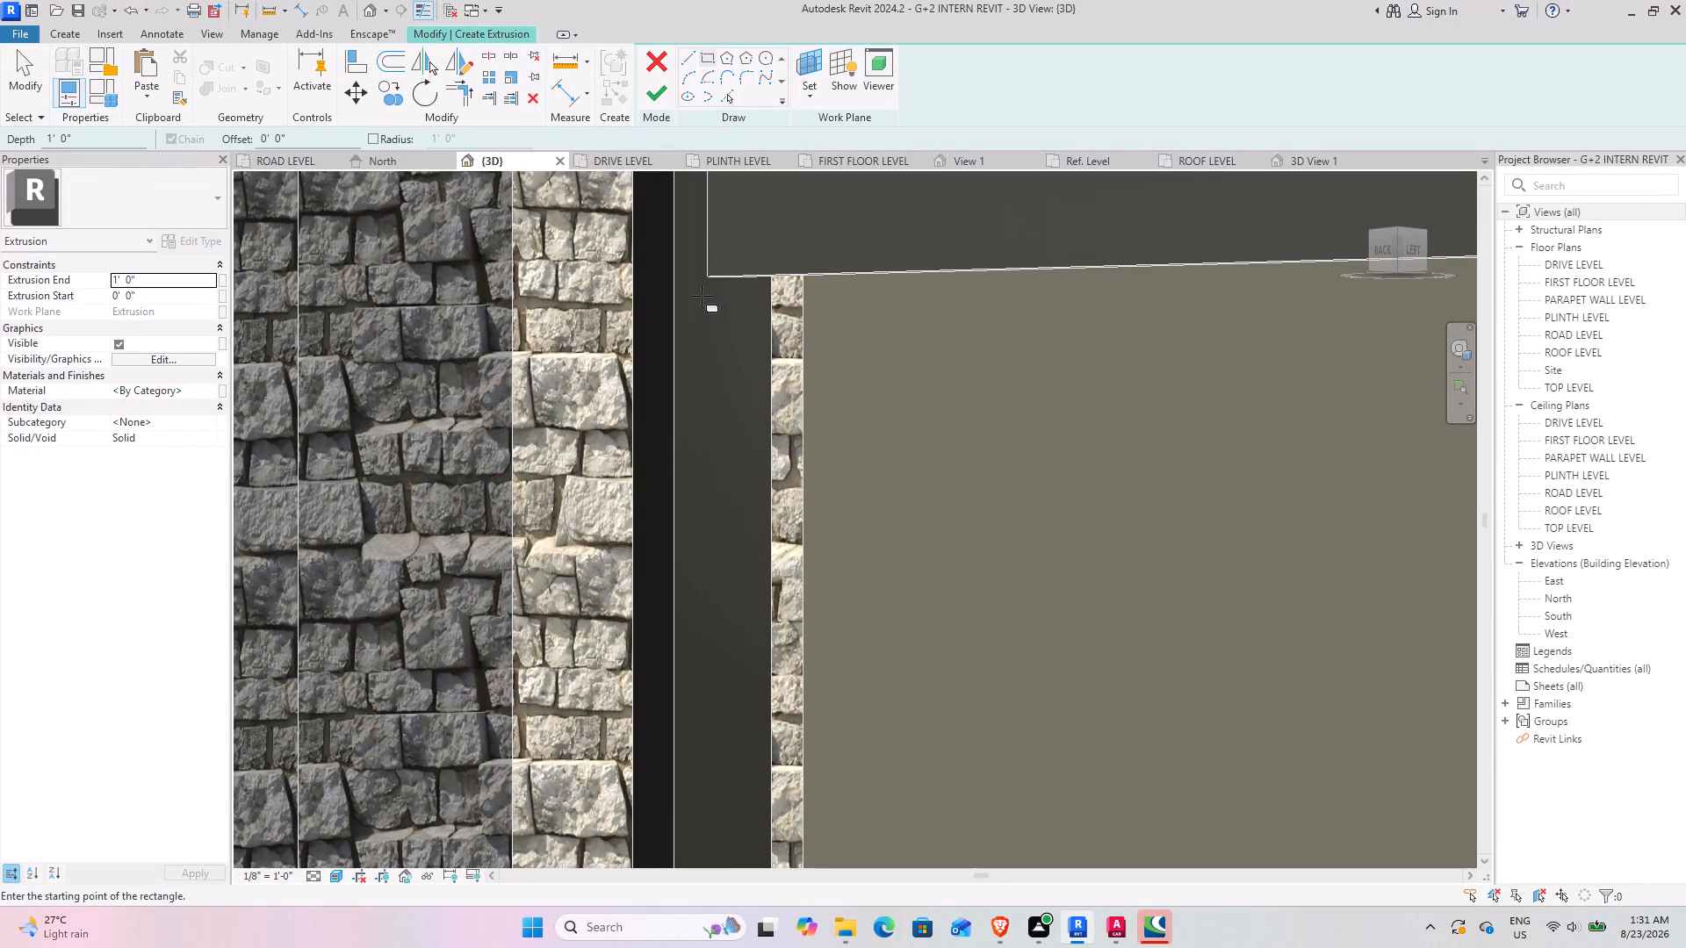
{"action": "scroll", "coordinate": [740, 368], "scroll_direction": "down", "scroll_amount": 6}
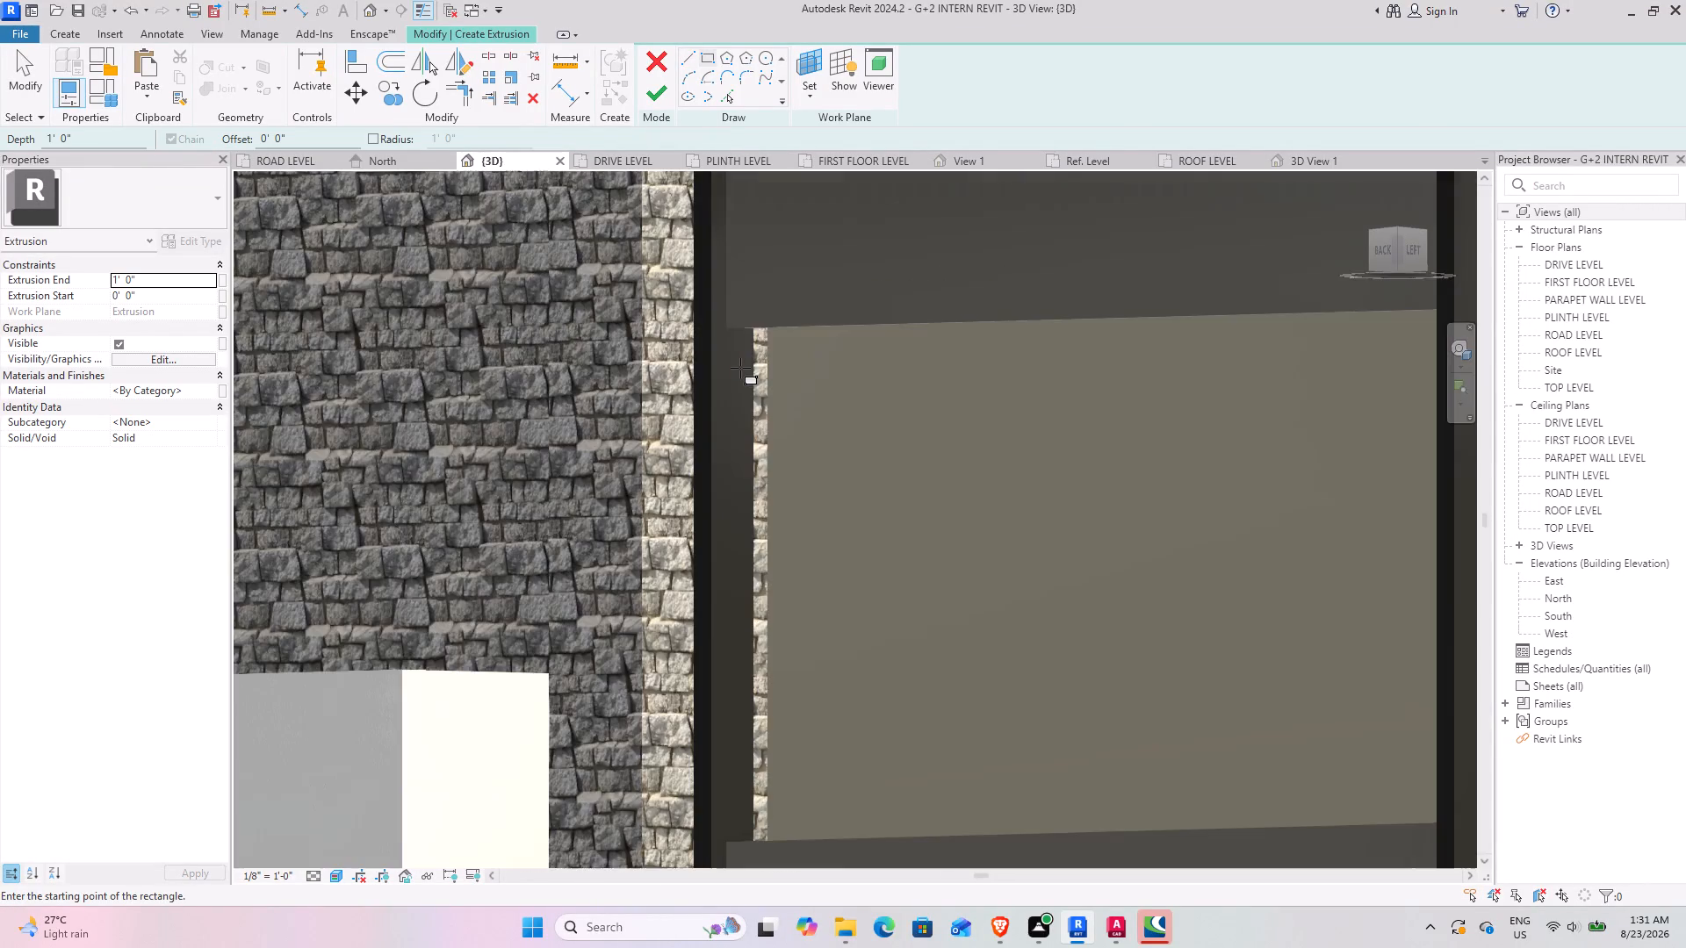
{"action": "scroll", "coordinate": [740, 368], "scroll_direction": "down", "scroll_amount": 6}
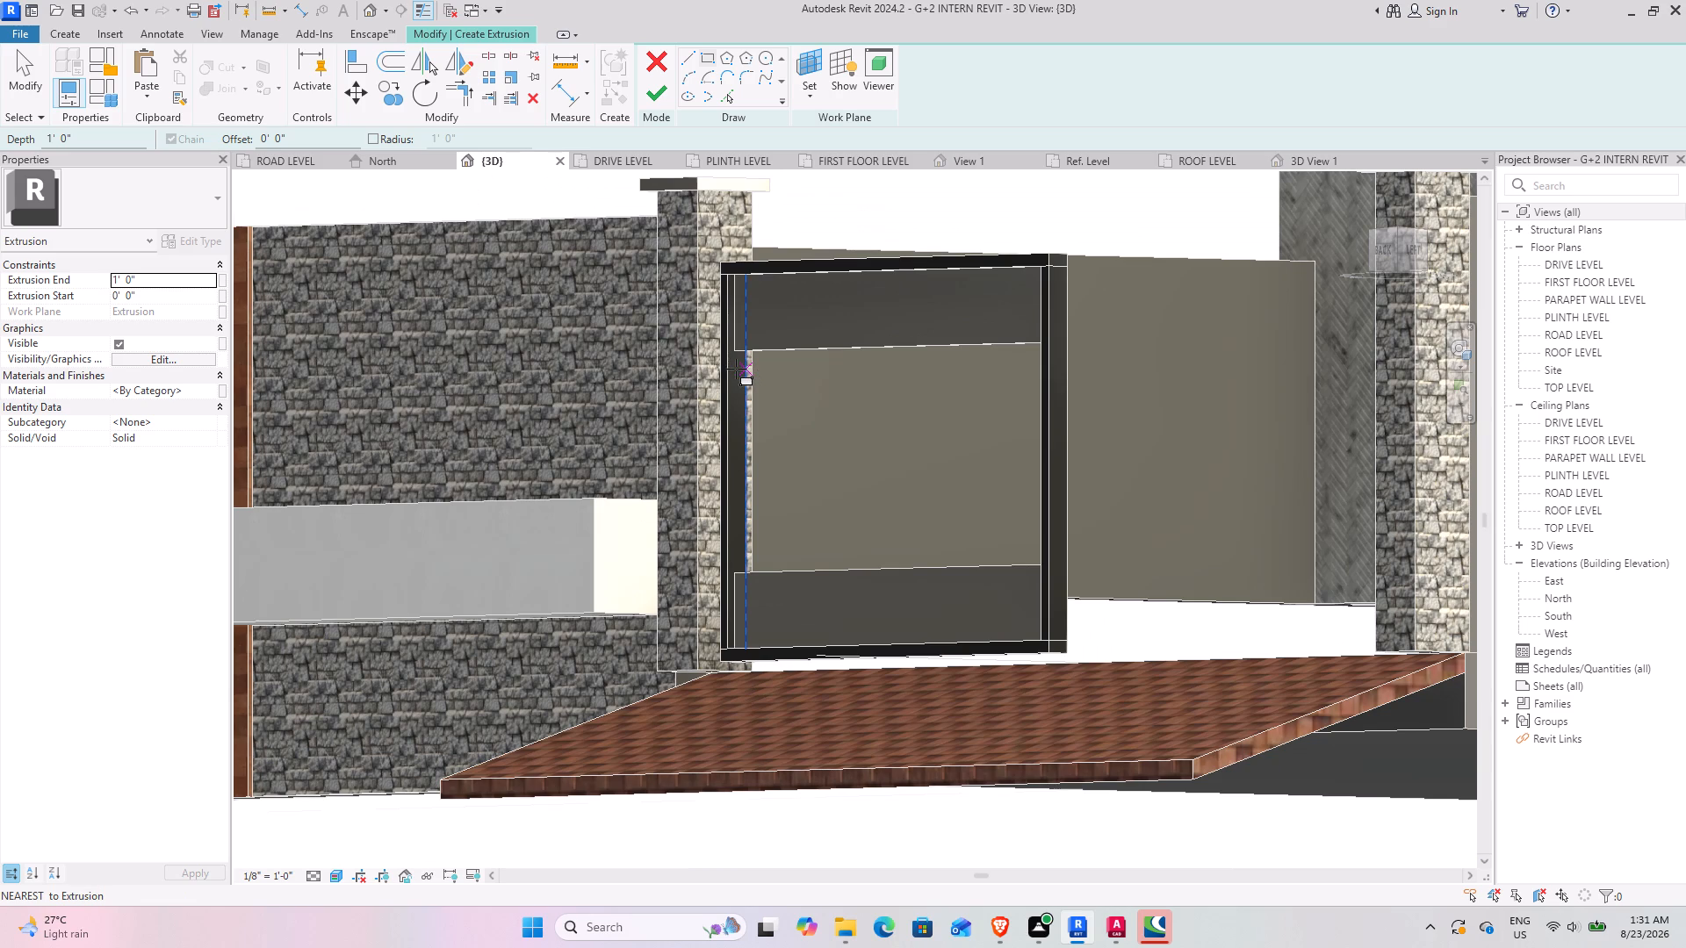
{"action": "scroll", "coordinate": [731, 364], "scroll_direction": "up", "scroll_amount": 2}
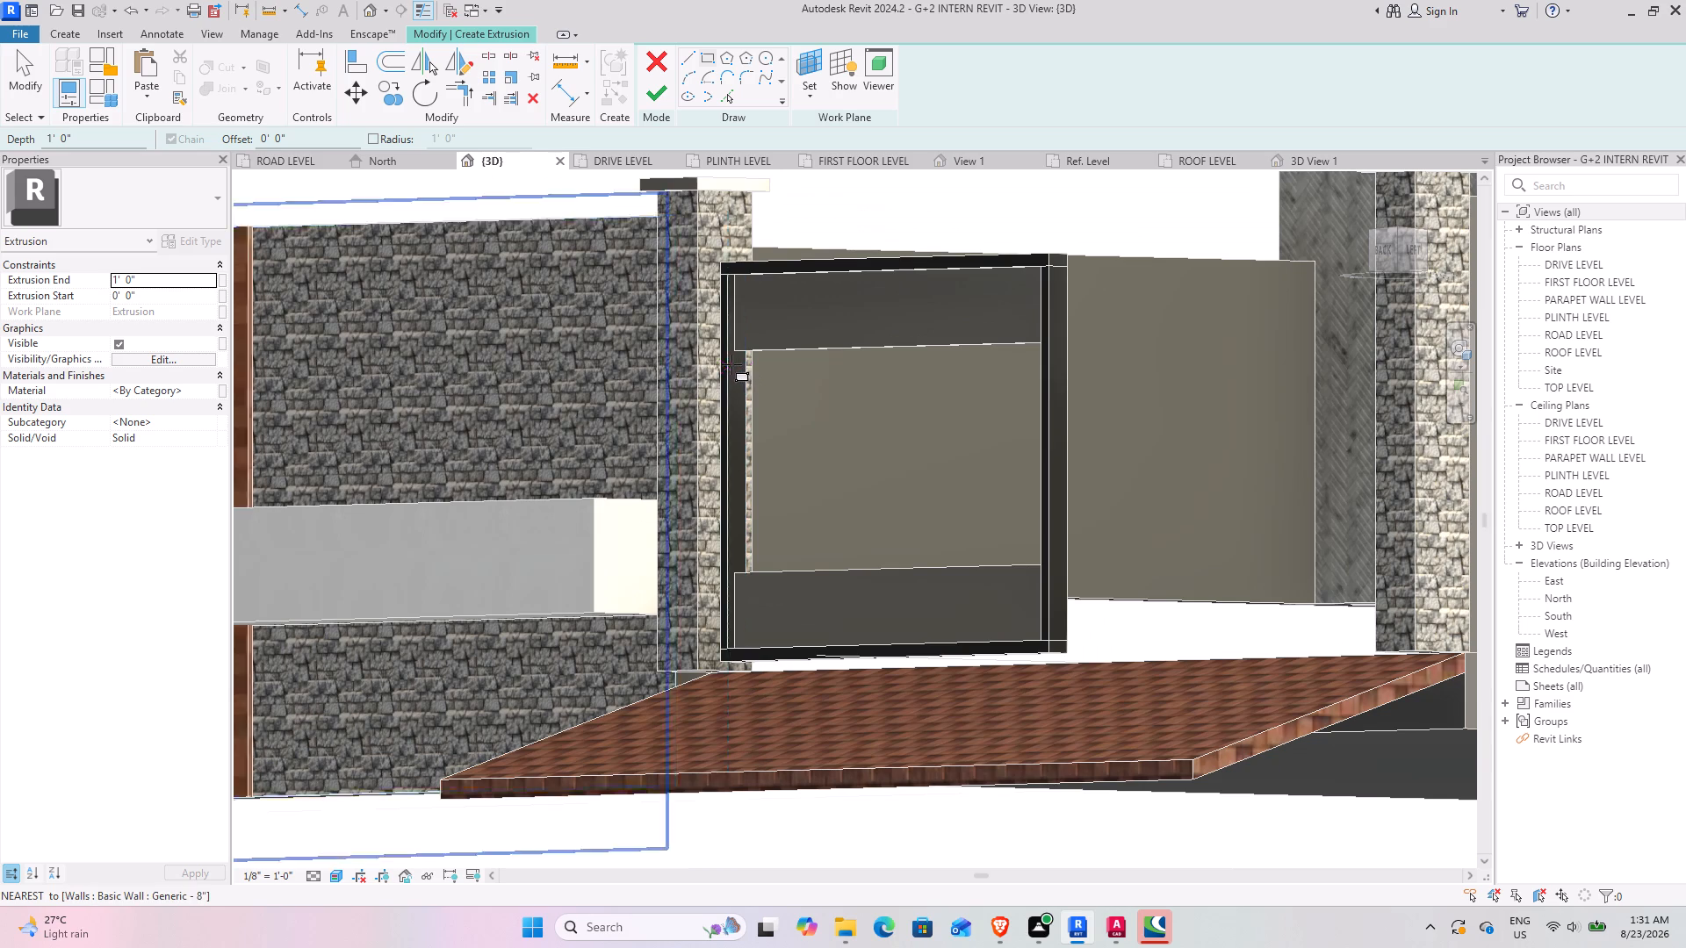
{"action": "scroll", "coordinate": [731, 364], "scroll_direction": "up", "scroll_amount": 6}
{"action": "middle_click_drag", "start_coordinate": [742, 357], "coordinate": [724, 355], "text": "shift"}
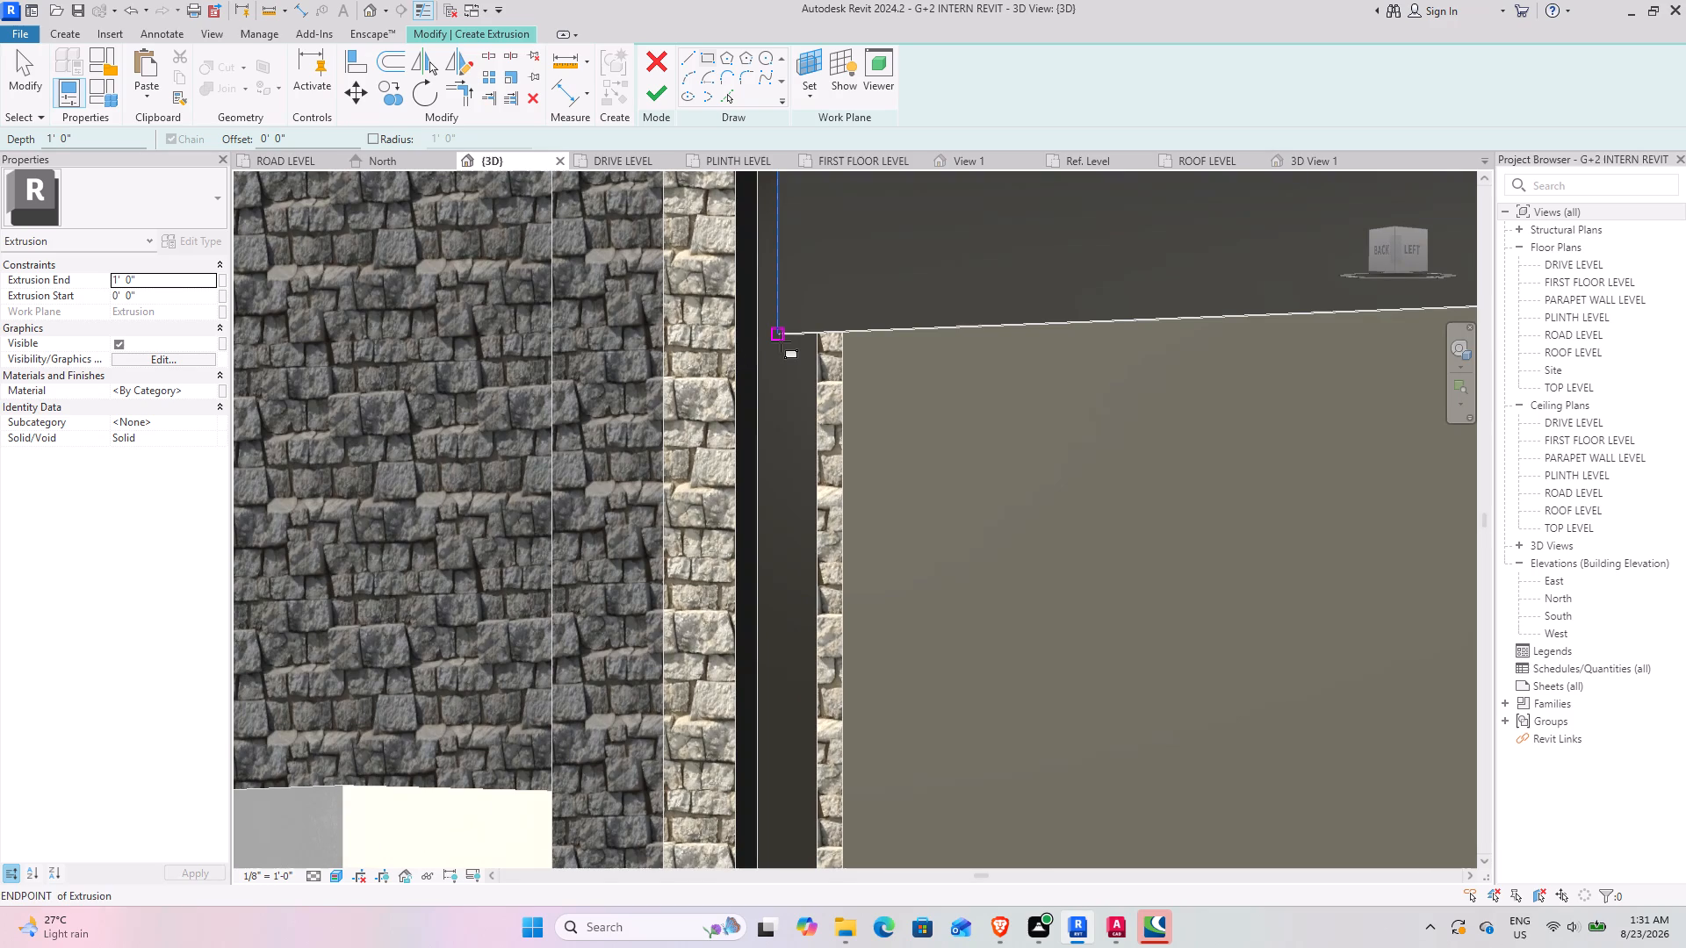
{"action": "scroll", "coordinate": [780, 352], "scroll_direction": "up", "scroll_amount": 7}
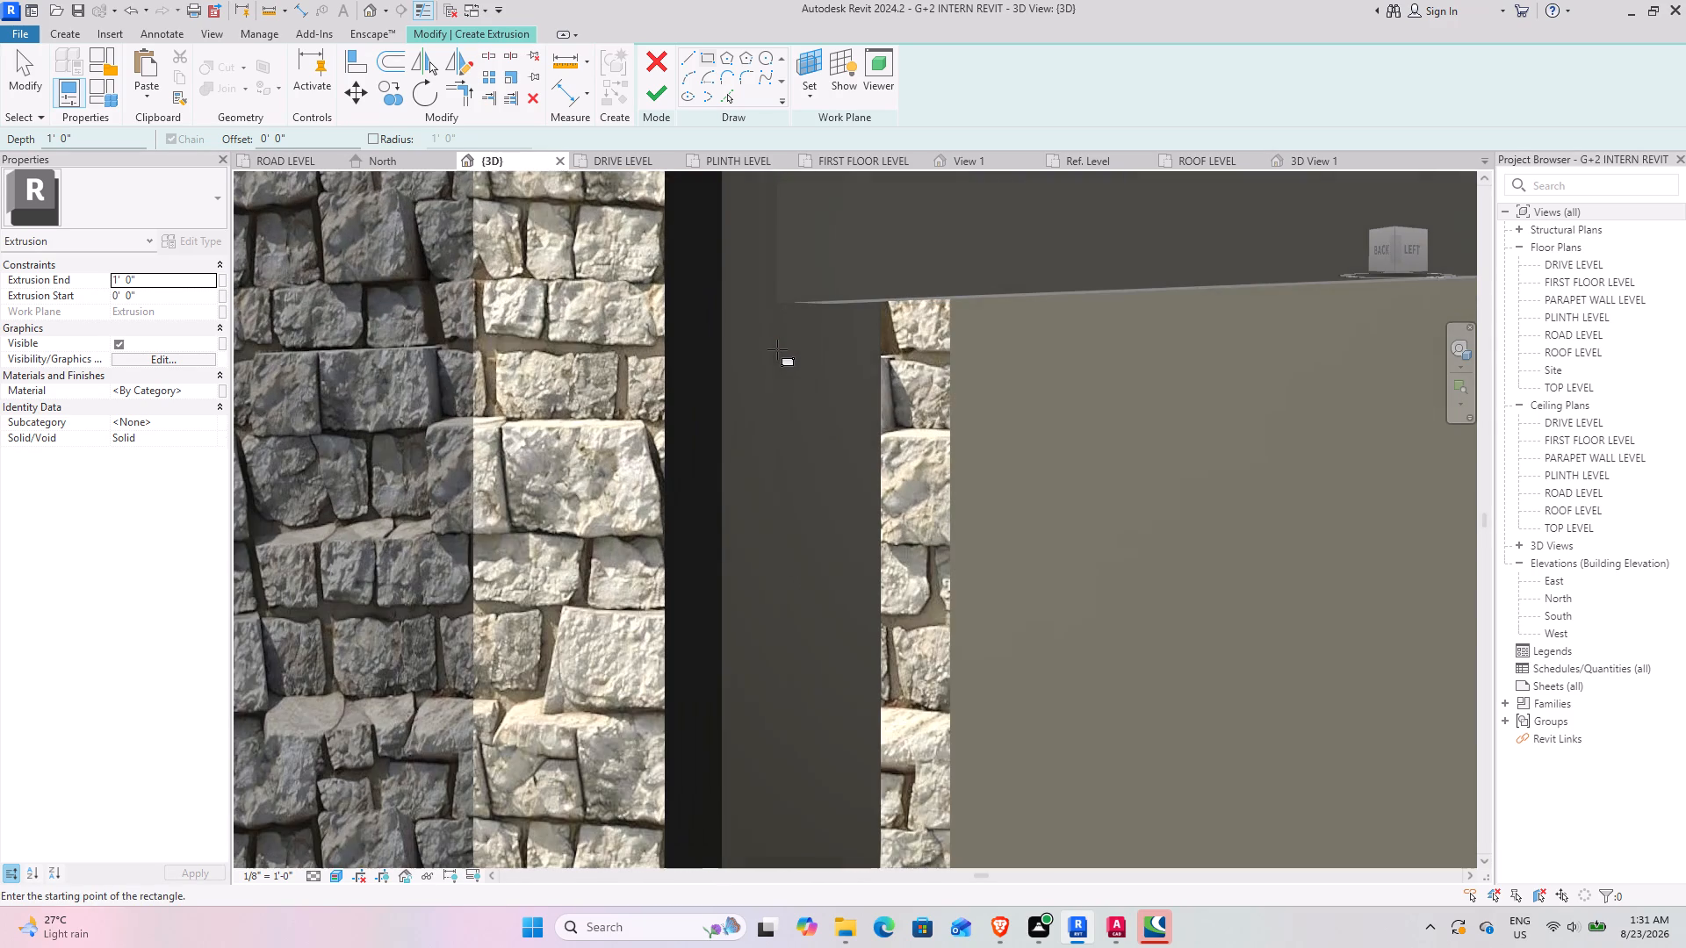
{"action": "left_click", "coordinate": [742, 317]}
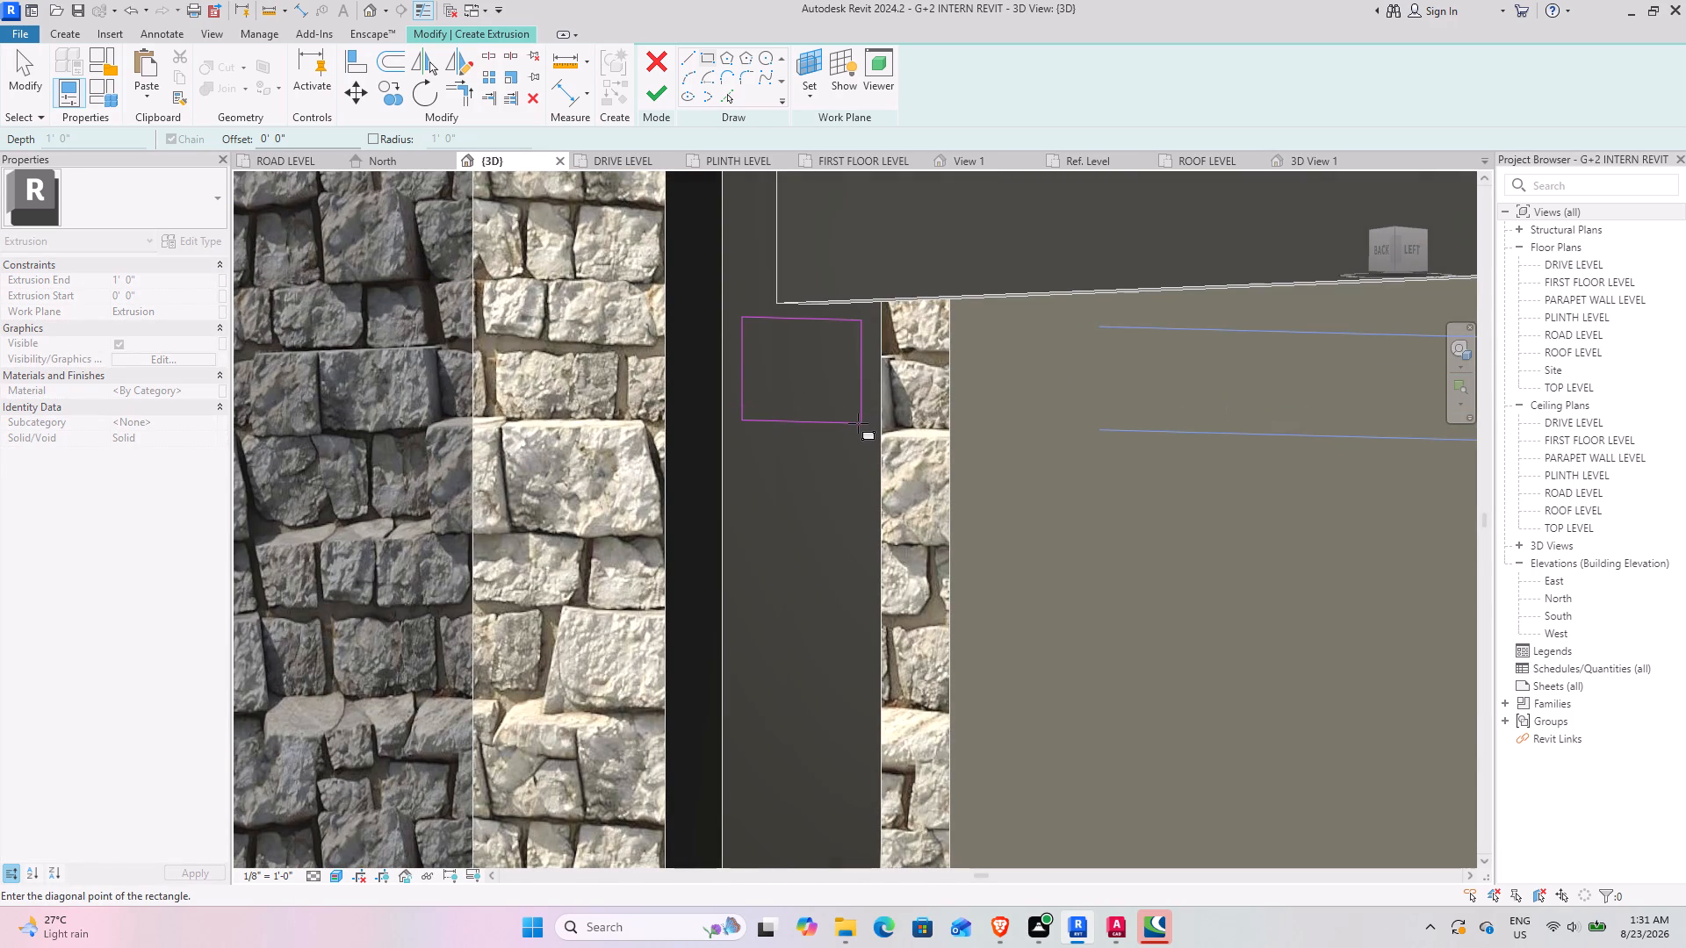
{"action": "left_click", "coordinate": [858, 423]}
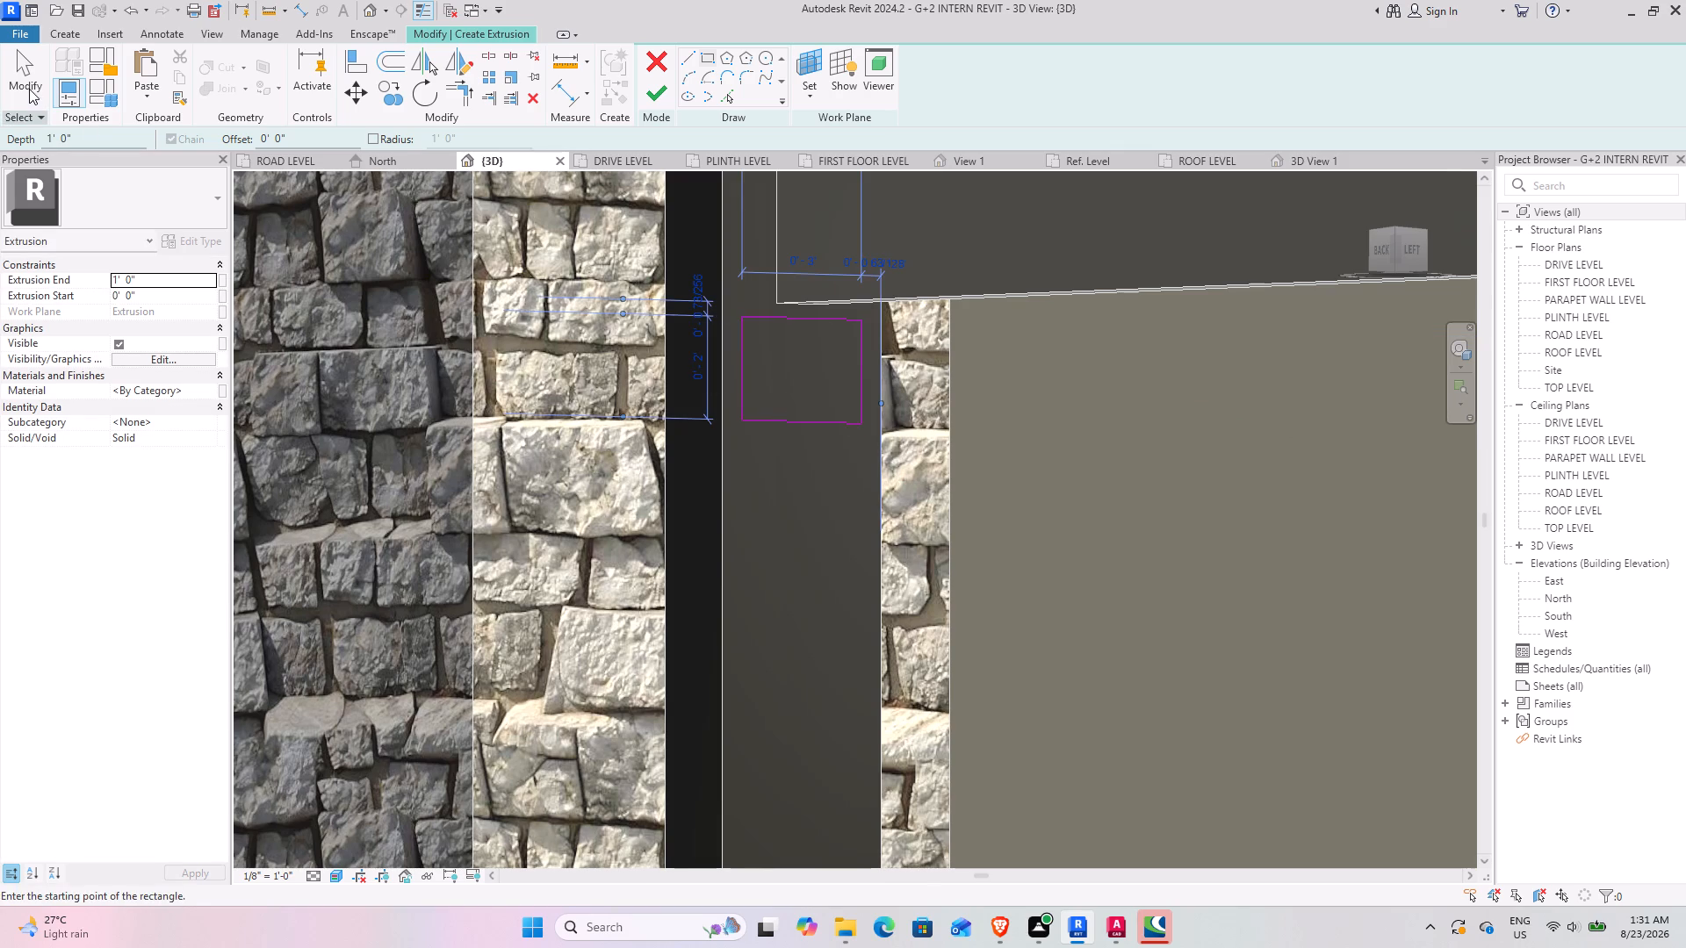
Nudge the whole rectangle straight down in small increments to widen its gap below the upper panel.
{"action": "left_click", "coordinate": [29, 89]}
{"action": "left_click_drag", "start_coordinate": [694, 281], "coordinate": [937, 457]}
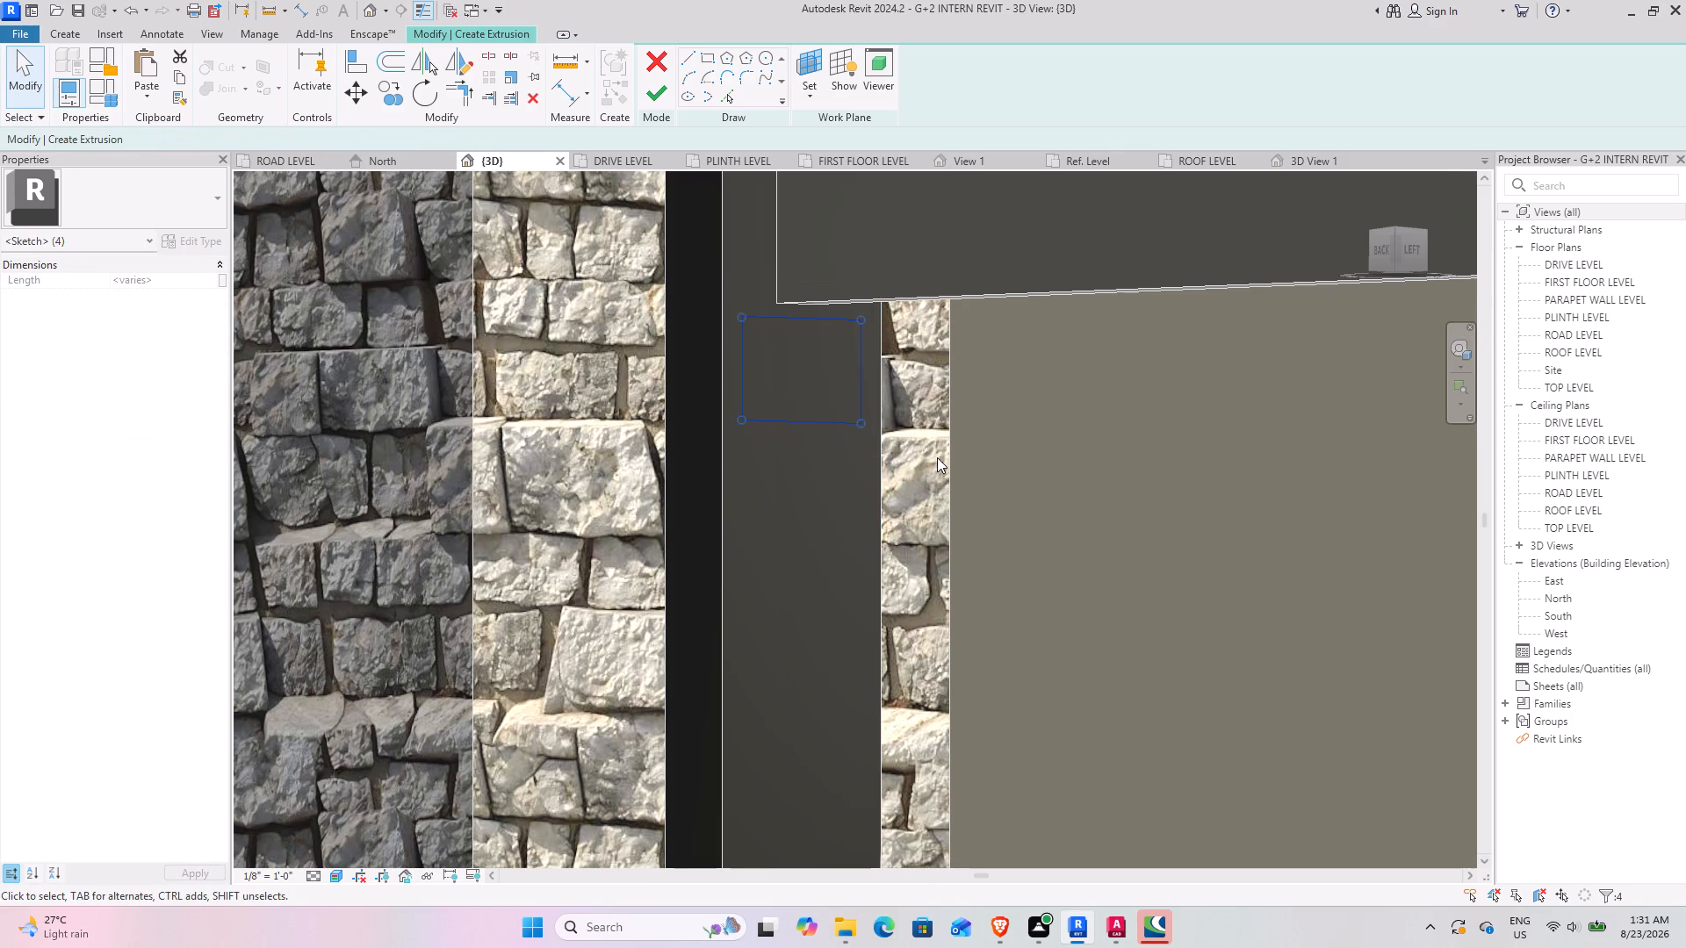
{"action": "key", "text": "Down"}
{"action": "key", "text": "Down"}
{"action": "key", "text": "Down"}
{"action": "key", "text": "Down"}
{"action": "key", "text": "Down"}
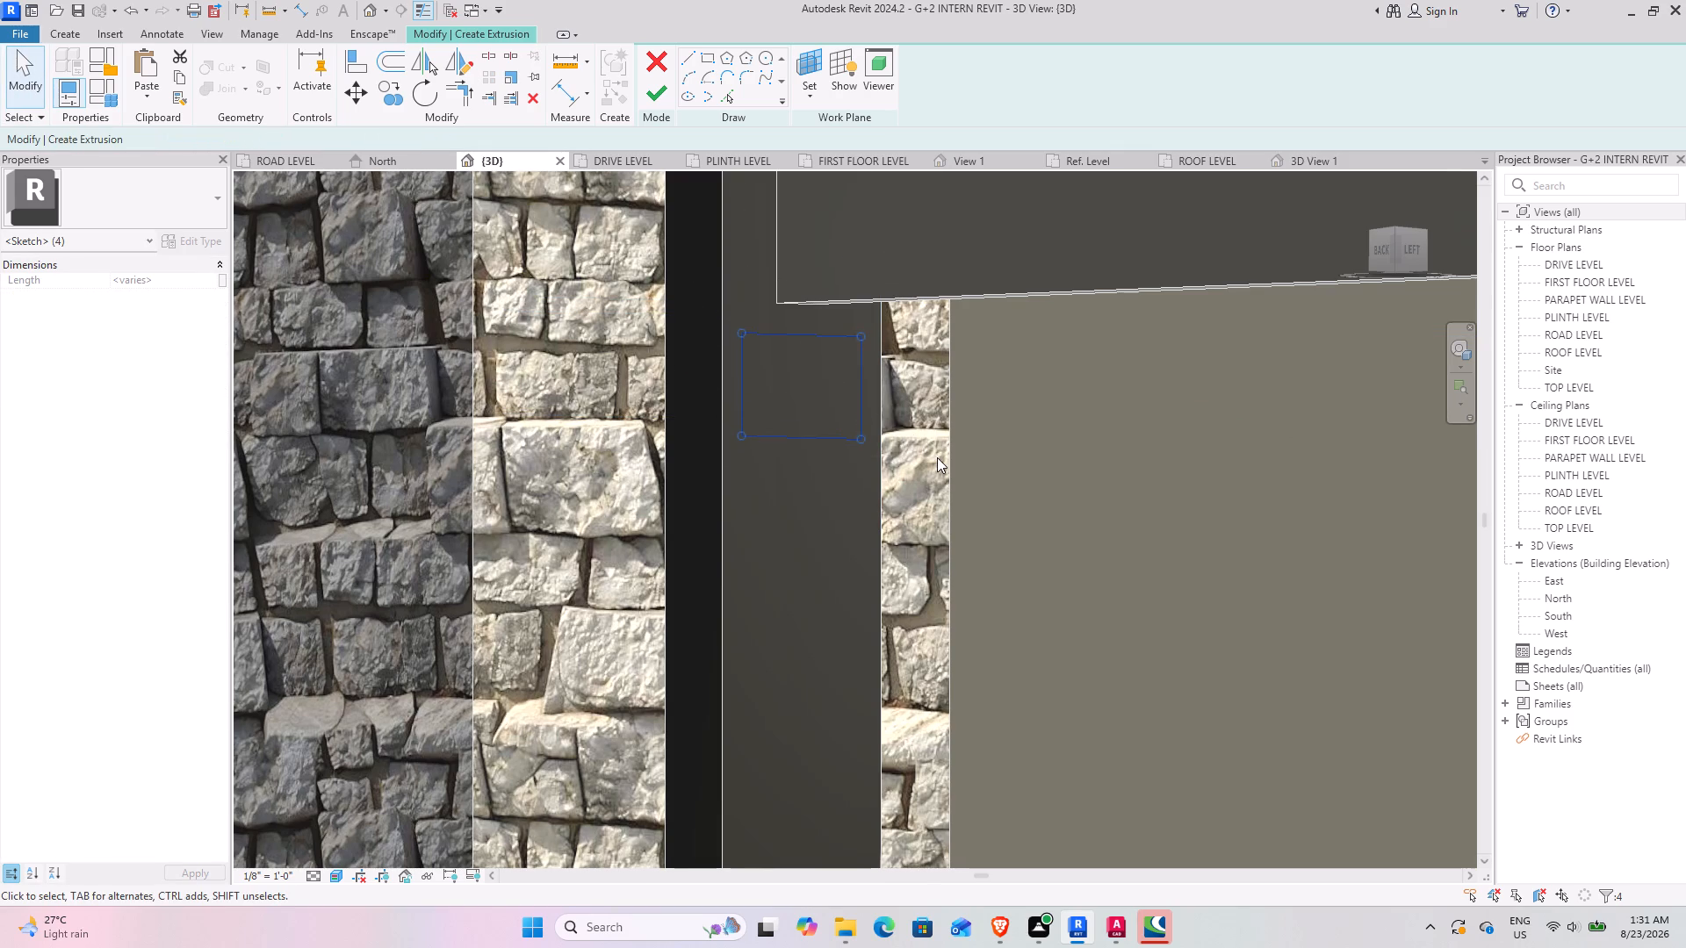
{"action": "key", "text": "Down"}
{"action": "key", "text": "Down"}
{"action": "key", "text": "Down"}
{"action": "key", "text": "Down"}
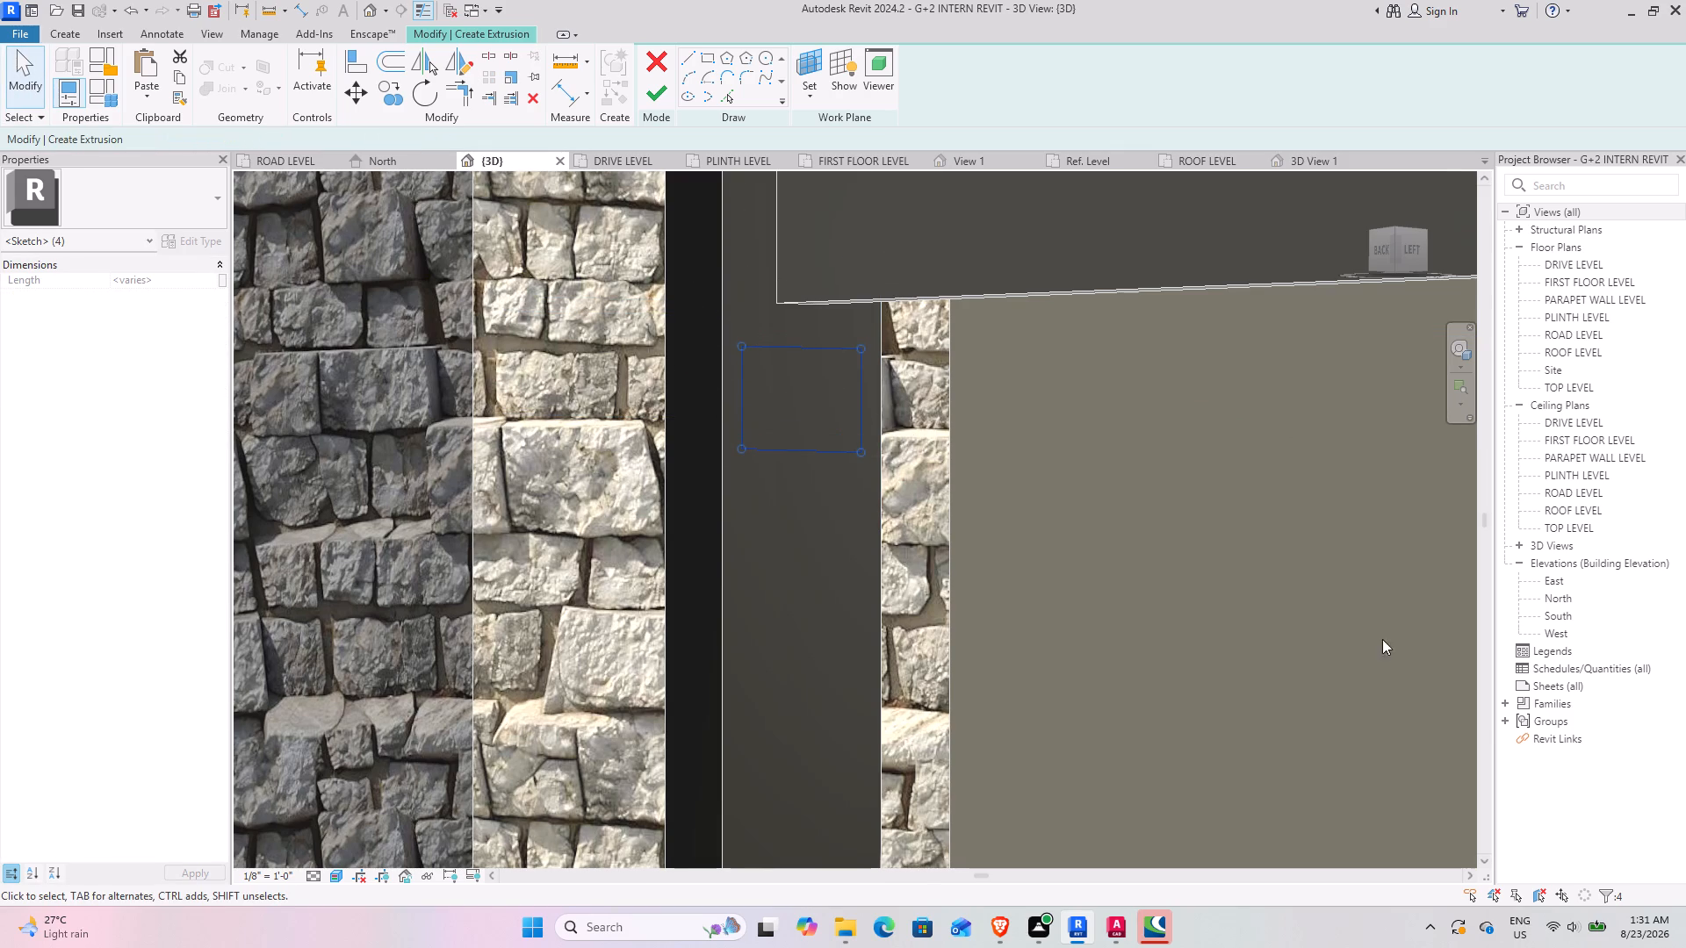
Copy the rectangle straight down the post with Constrain enabled, placing the copy just above the lower panel.
{"action": "left_click", "coordinate": [390, 97]}
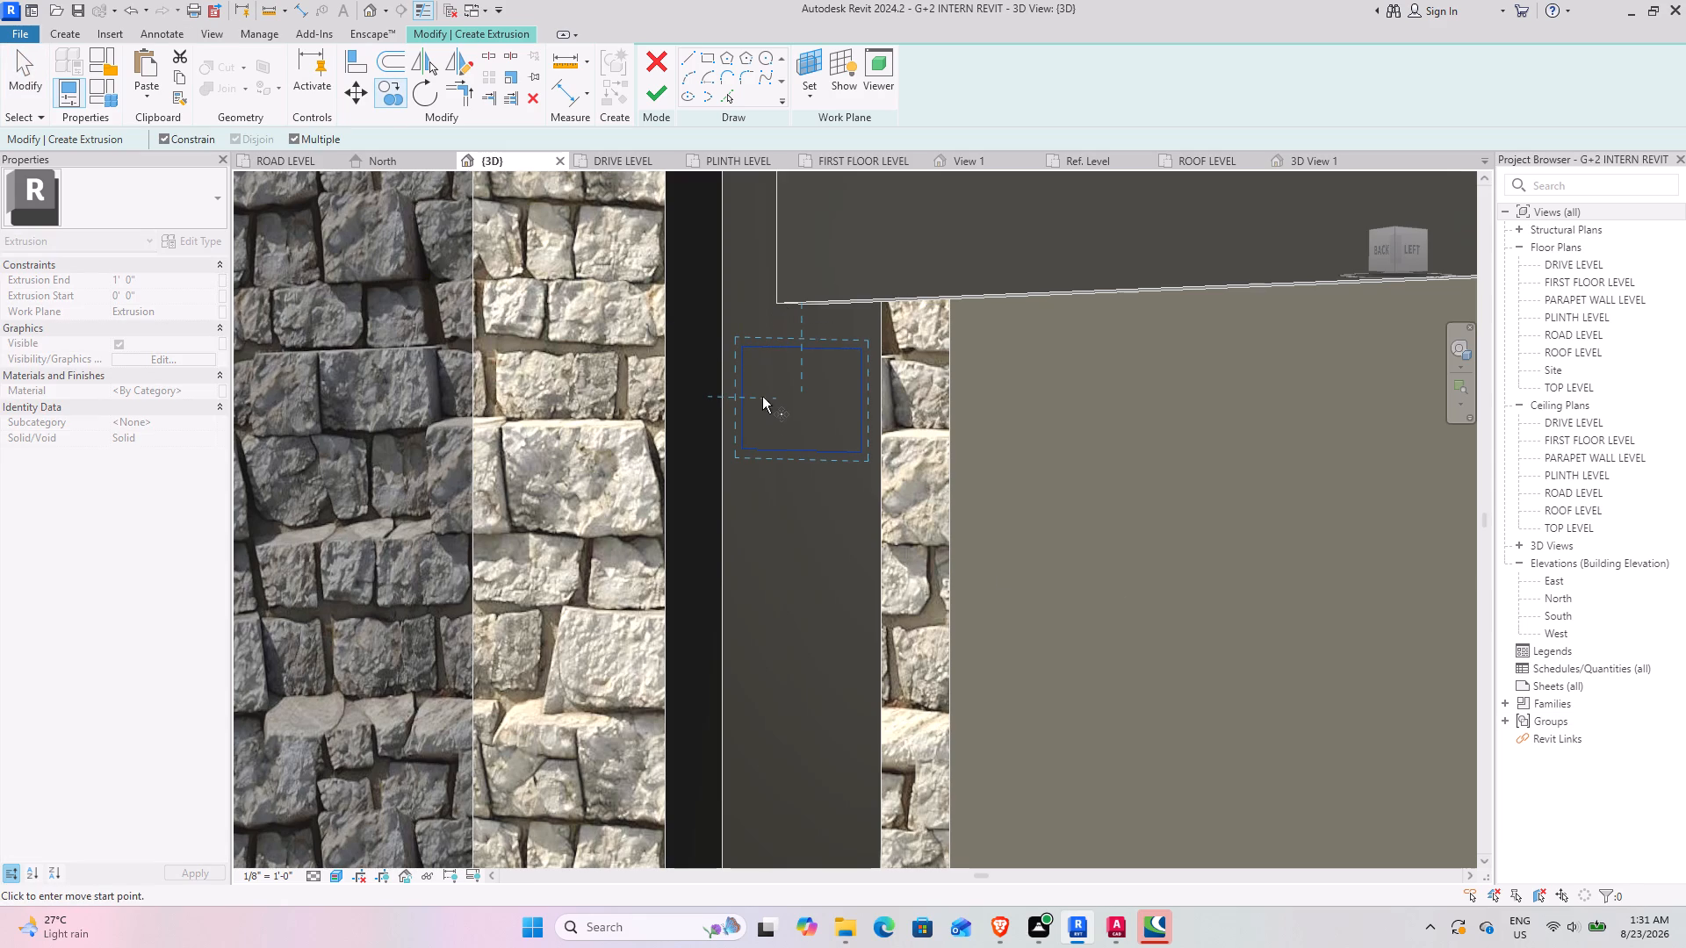
{"action": "left_click", "coordinate": [744, 449]}
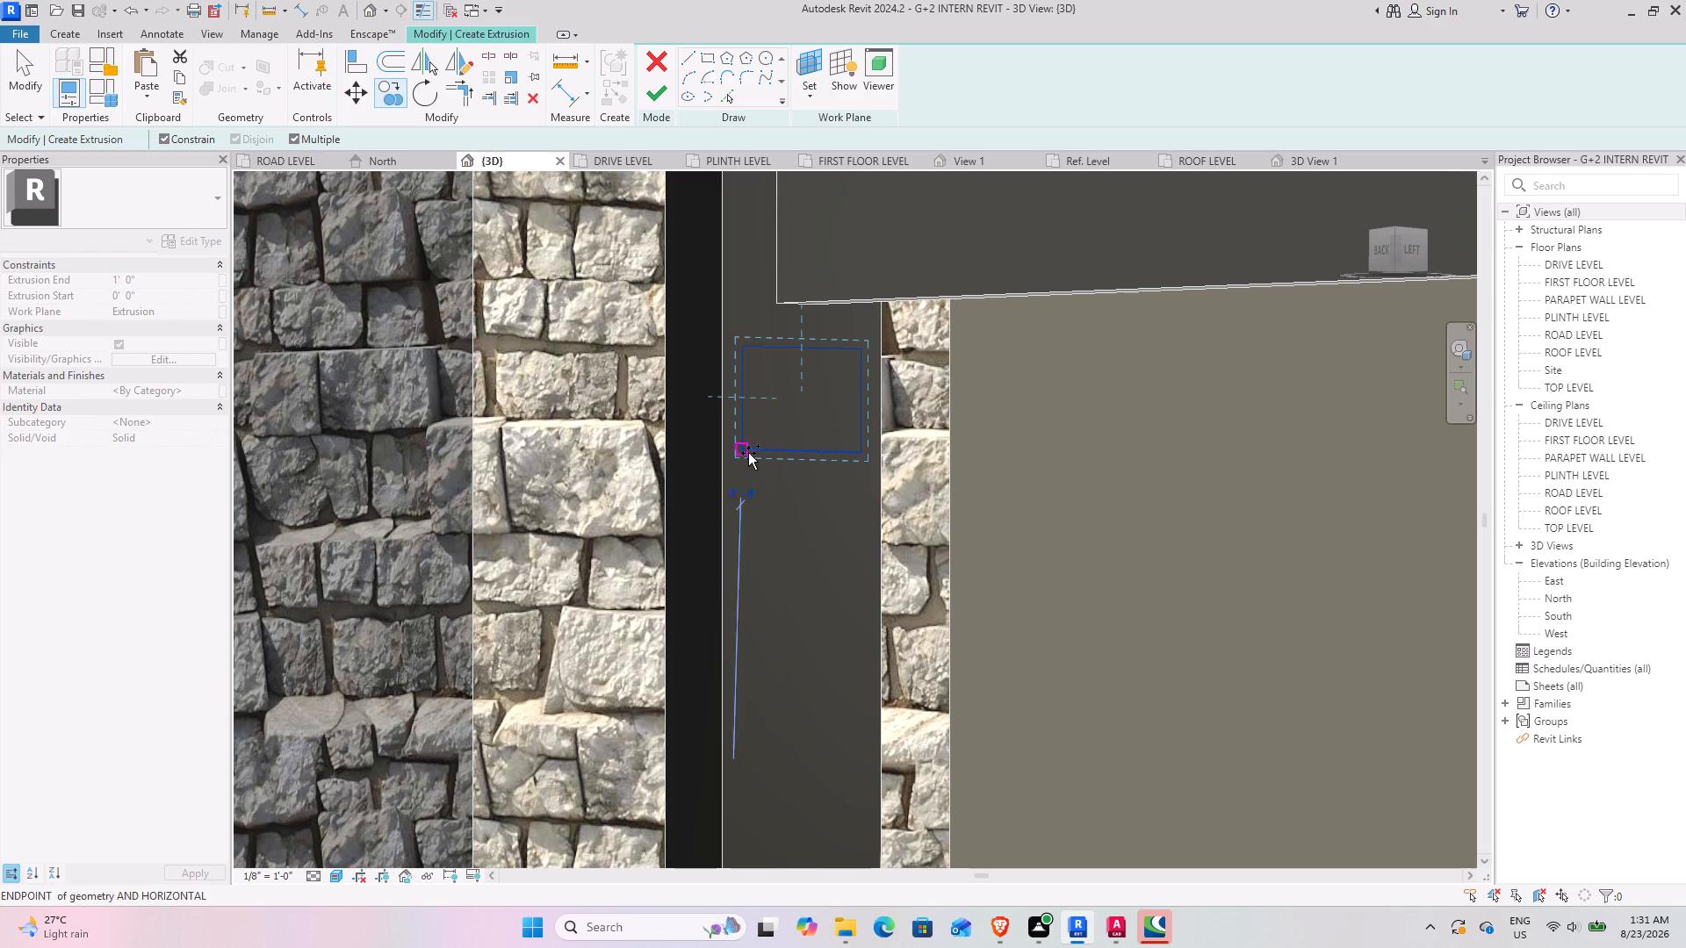
{"action": "scroll", "coordinate": [768, 563], "scroll_direction": "down", "scroll_amount": 4}
{"action": "middle_click_drag", "start_coordinate": [814, 626], "coordinate": [753, 398]}
{"action": "middle_click_drag", "start_coordinate": [755, 659], "coordinate": [745, 377]}
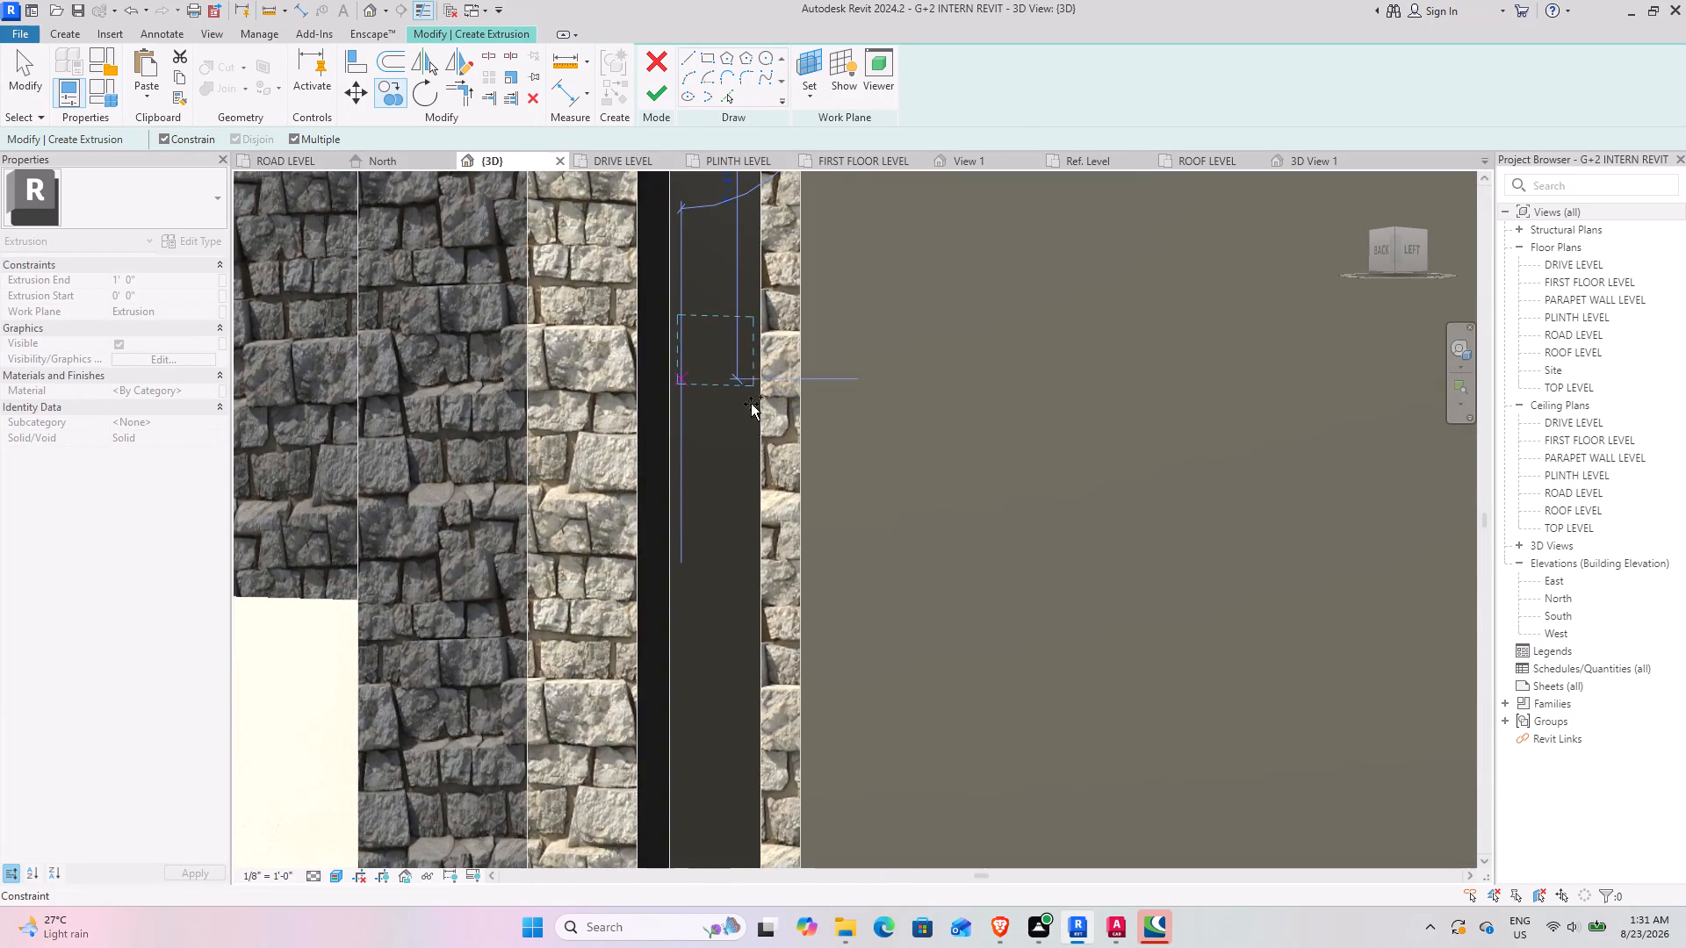
{"action": "middle_click_drag", "start_coordinate": [746, 629], "coordinate": [755, 395]}
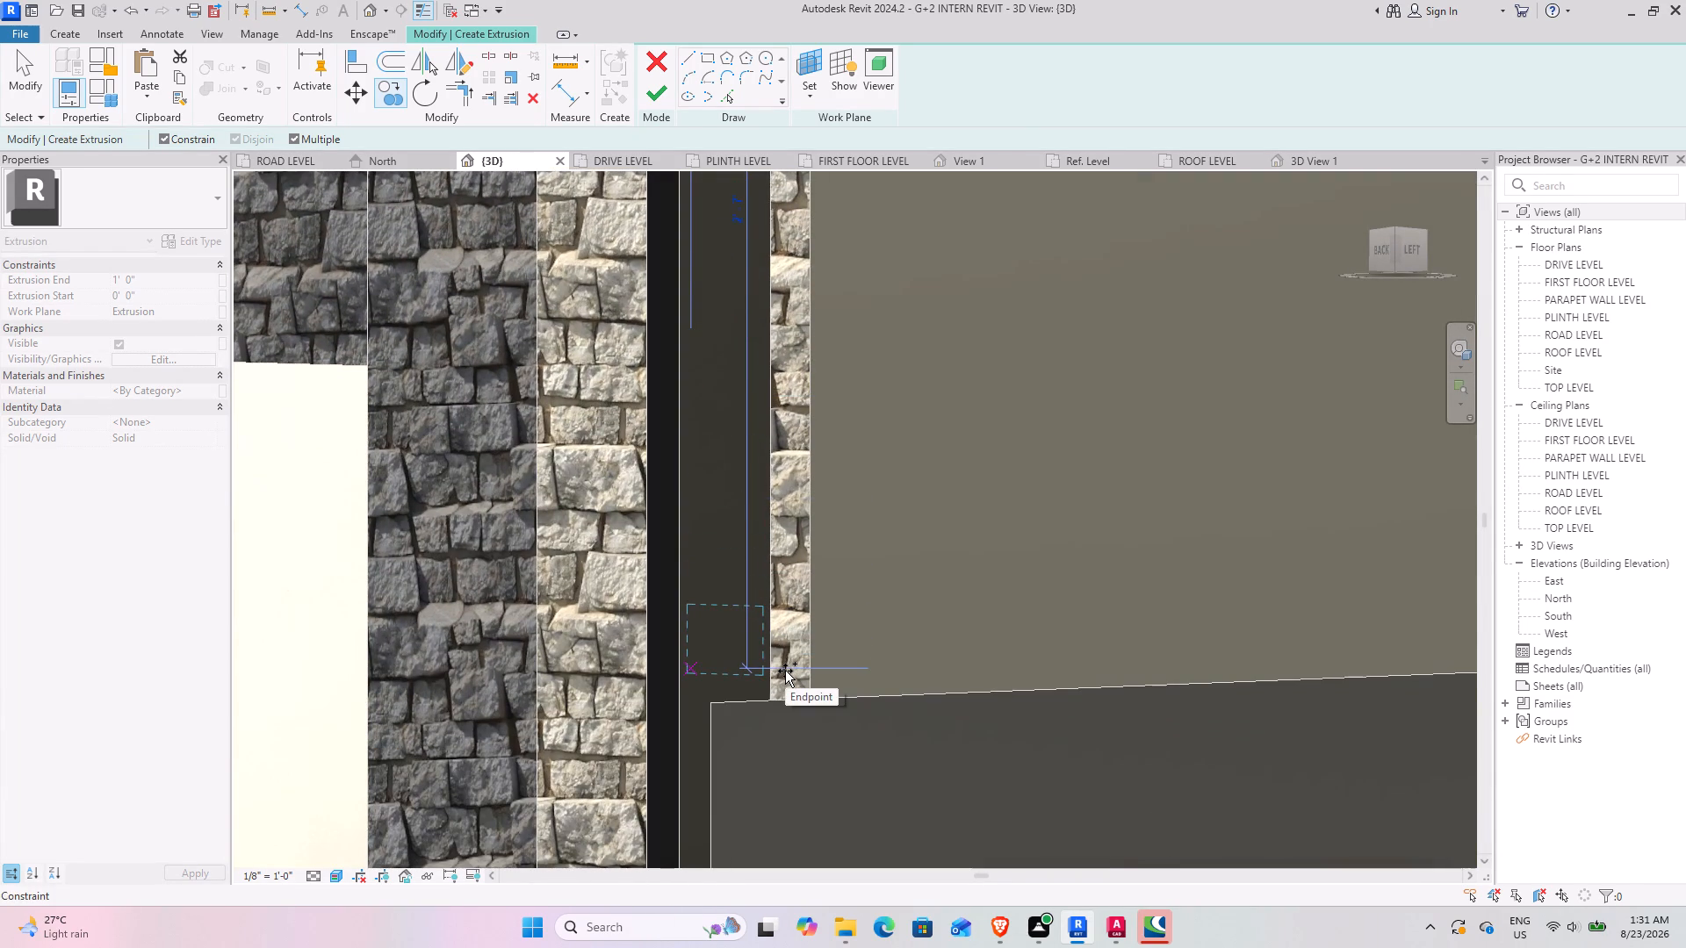
{"action": "left_click", "coordinate": [785, 671]}
{"action": "scroll", "coordinate": [843, 398], "scroll_direction": "down", "scroll_amount": 2}
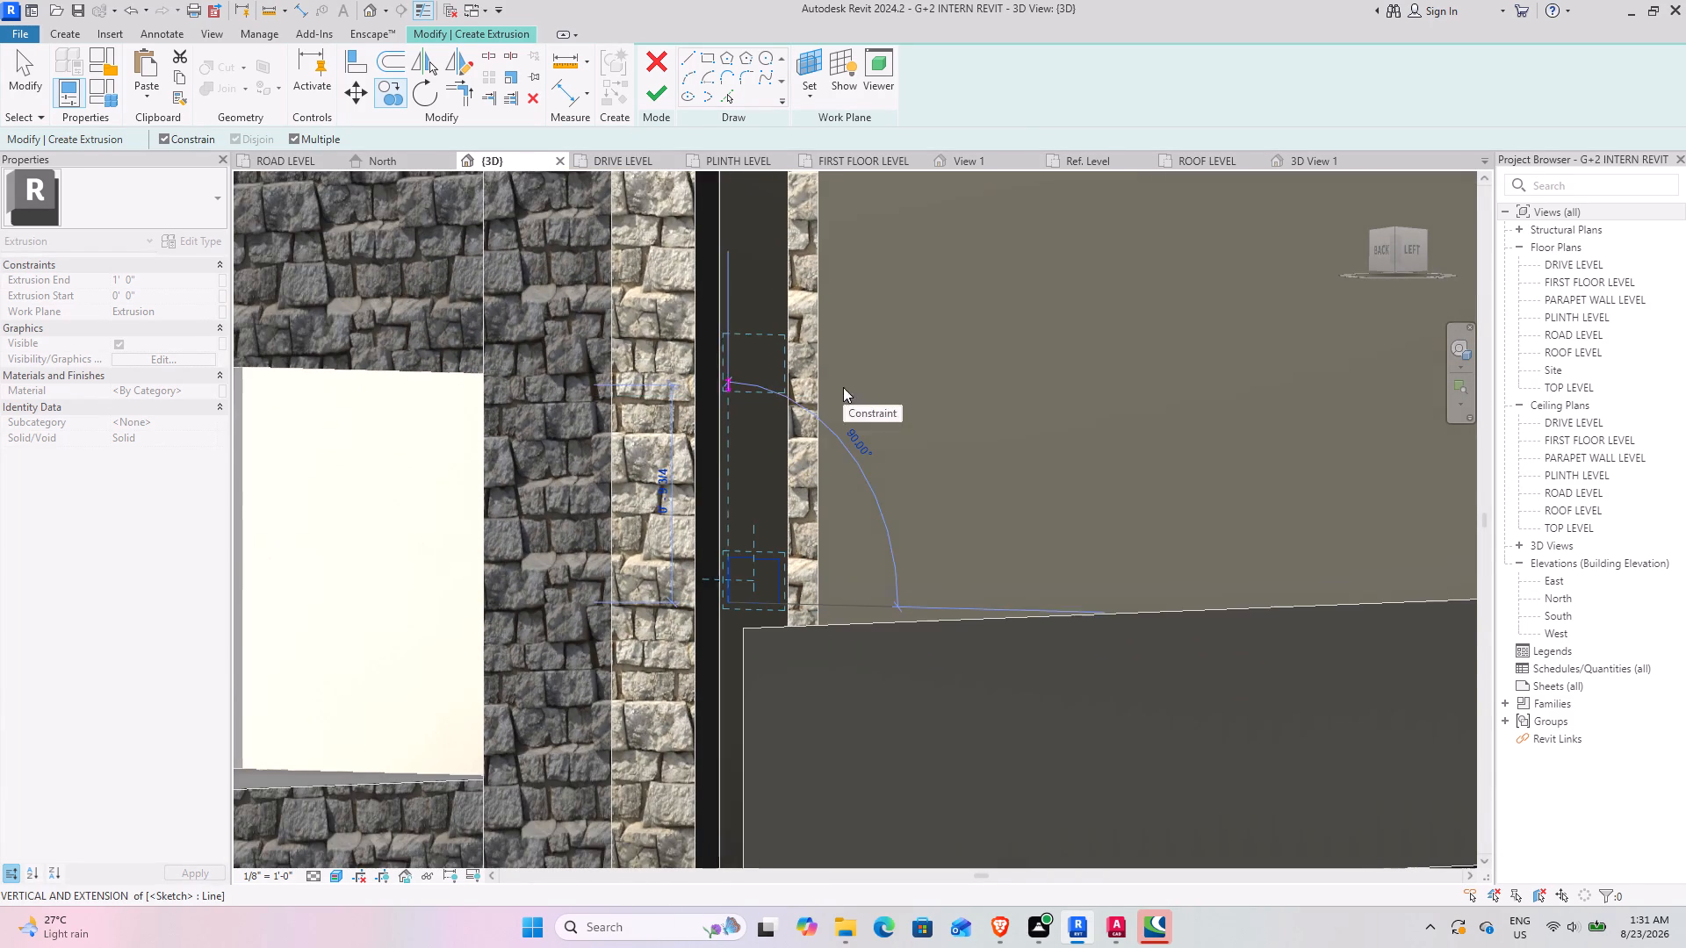
{"action": "key", "text": "Escape"}
Finish the extrusion and stretch both horizontal bars across the gate opening to the far post, about 6' 0 1/4" deep.
{"action": "middle_click_drag", "start_coordinate": [857, 513], "coordinate": [842, 608], "text": "shift"}
{"action": "middle_click_drag", "start_coordinate": [835, 609], "coordinate": [908, 603], "text": "shift"}
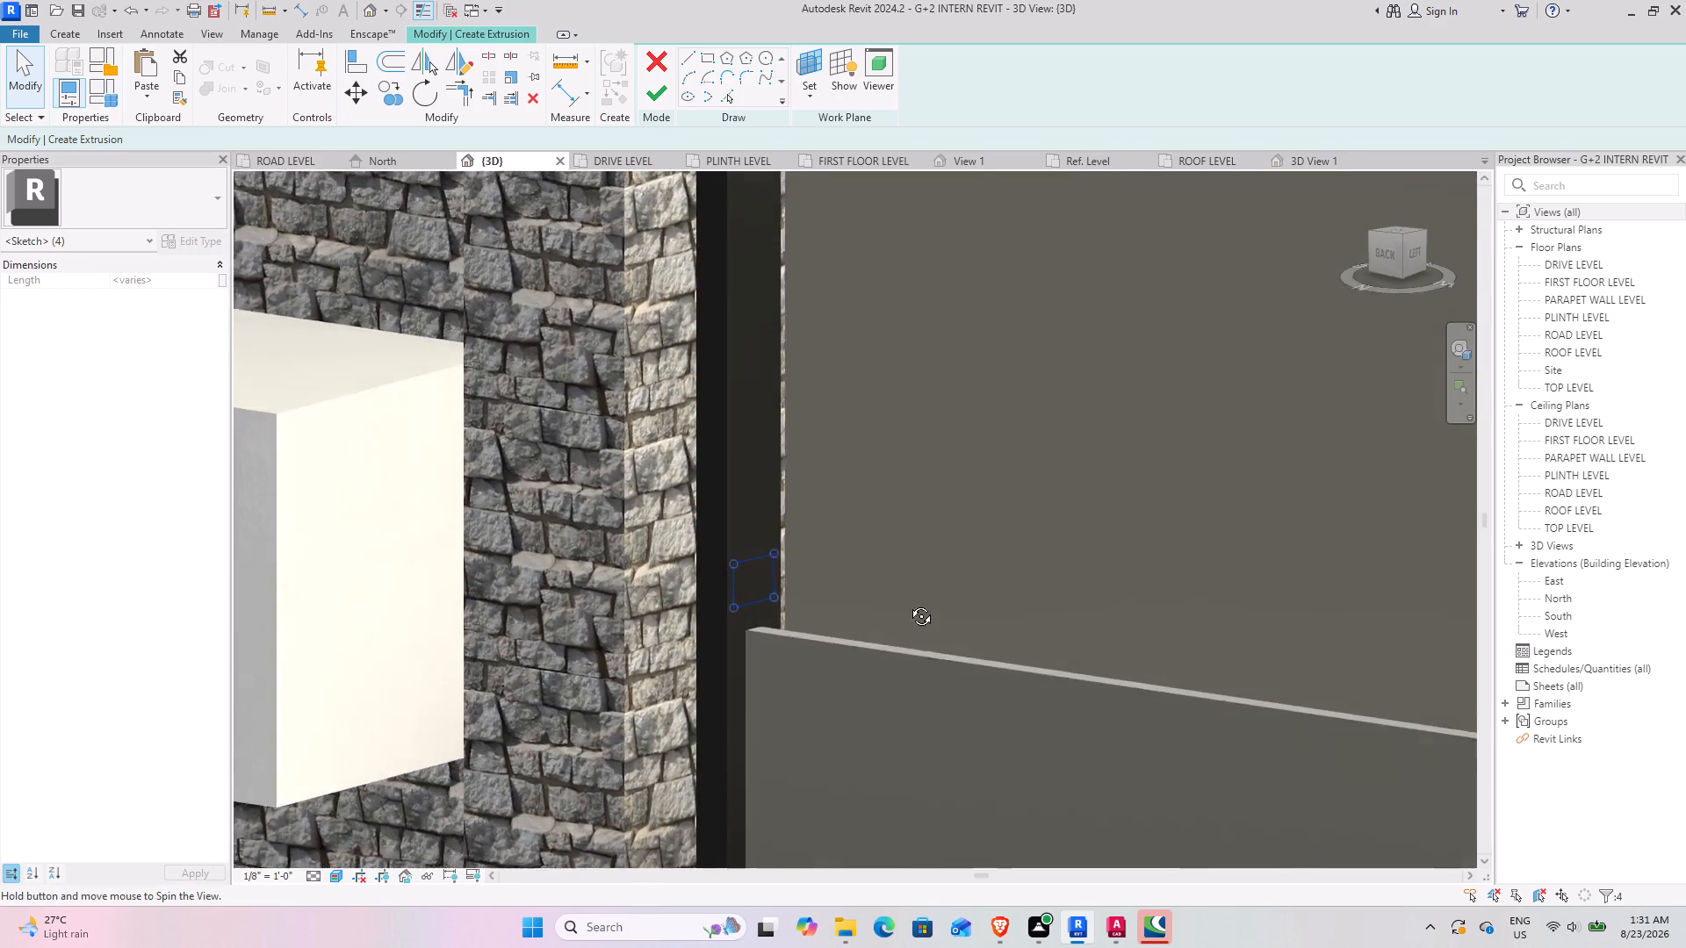
{"action": "middle_click_drag", "start_coordinate": [908, 603], "coordinate": [933, 579], "text": "shift"}
{"action": "scroll", "coordinate": [919, 548], "scroll_direction": "down", "scroll_amount": 3}
{"action": "middle_click_drag", "start_coordinate": [963, 478], "coordinate": [906, 496]}
{"action": "middle_click_drag", "start_coordinate": [920, 470], "coordinate": [679, 600]}
{"action": "middle_click_drag", "start_coordinate": [683, 518], "coordinate": [725, 497], "text": "shift"}
{"action": "left_click", "coordinate": [659, 96]}
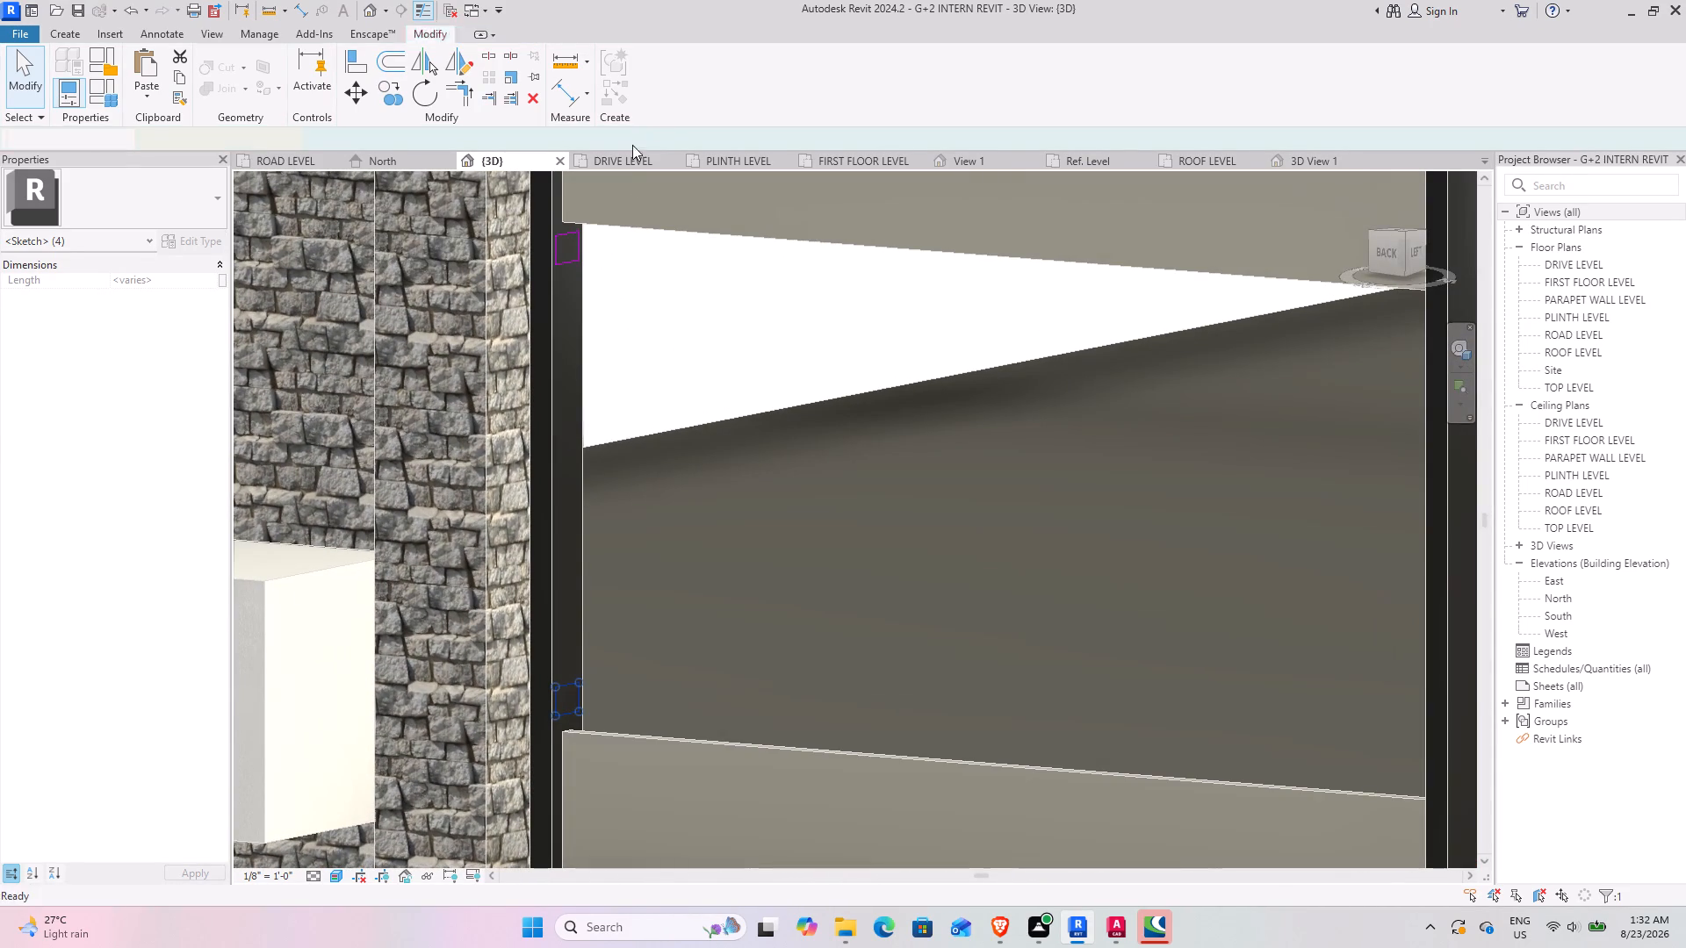
{"action": "scroll", "coordinate": [689, 463], "scroll_direction": "down", "scroll_amount": 2}
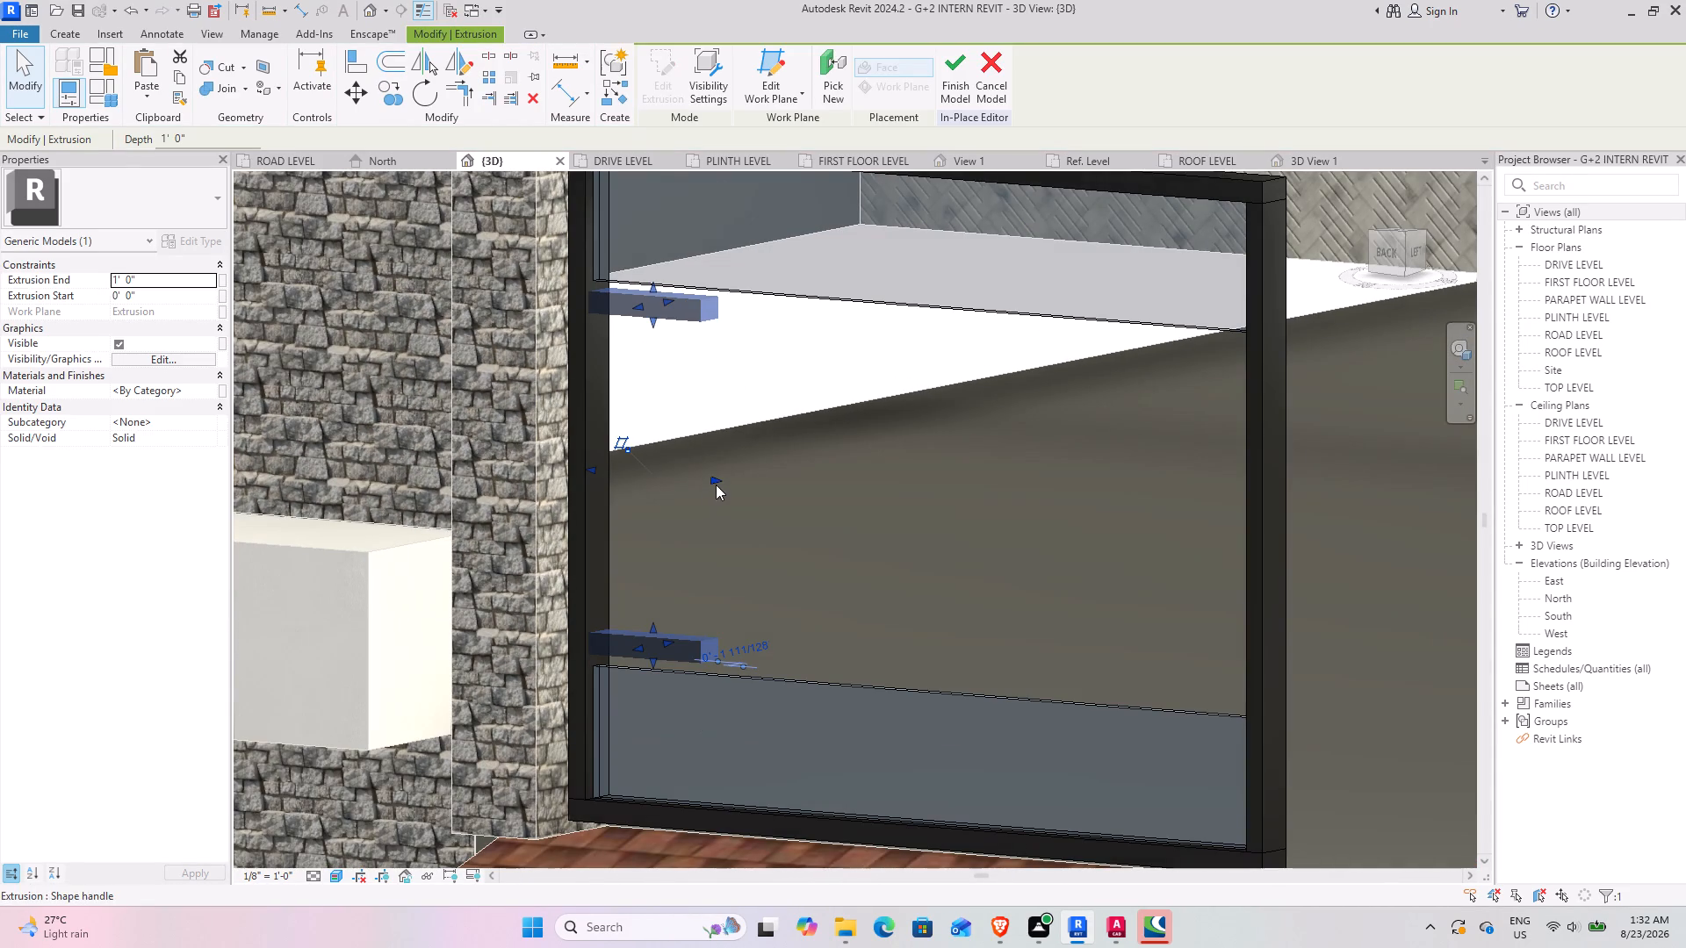
{"action": "left_click_drag", "start_coordinate": [715, 477], "coordinate": [1267, 550]}
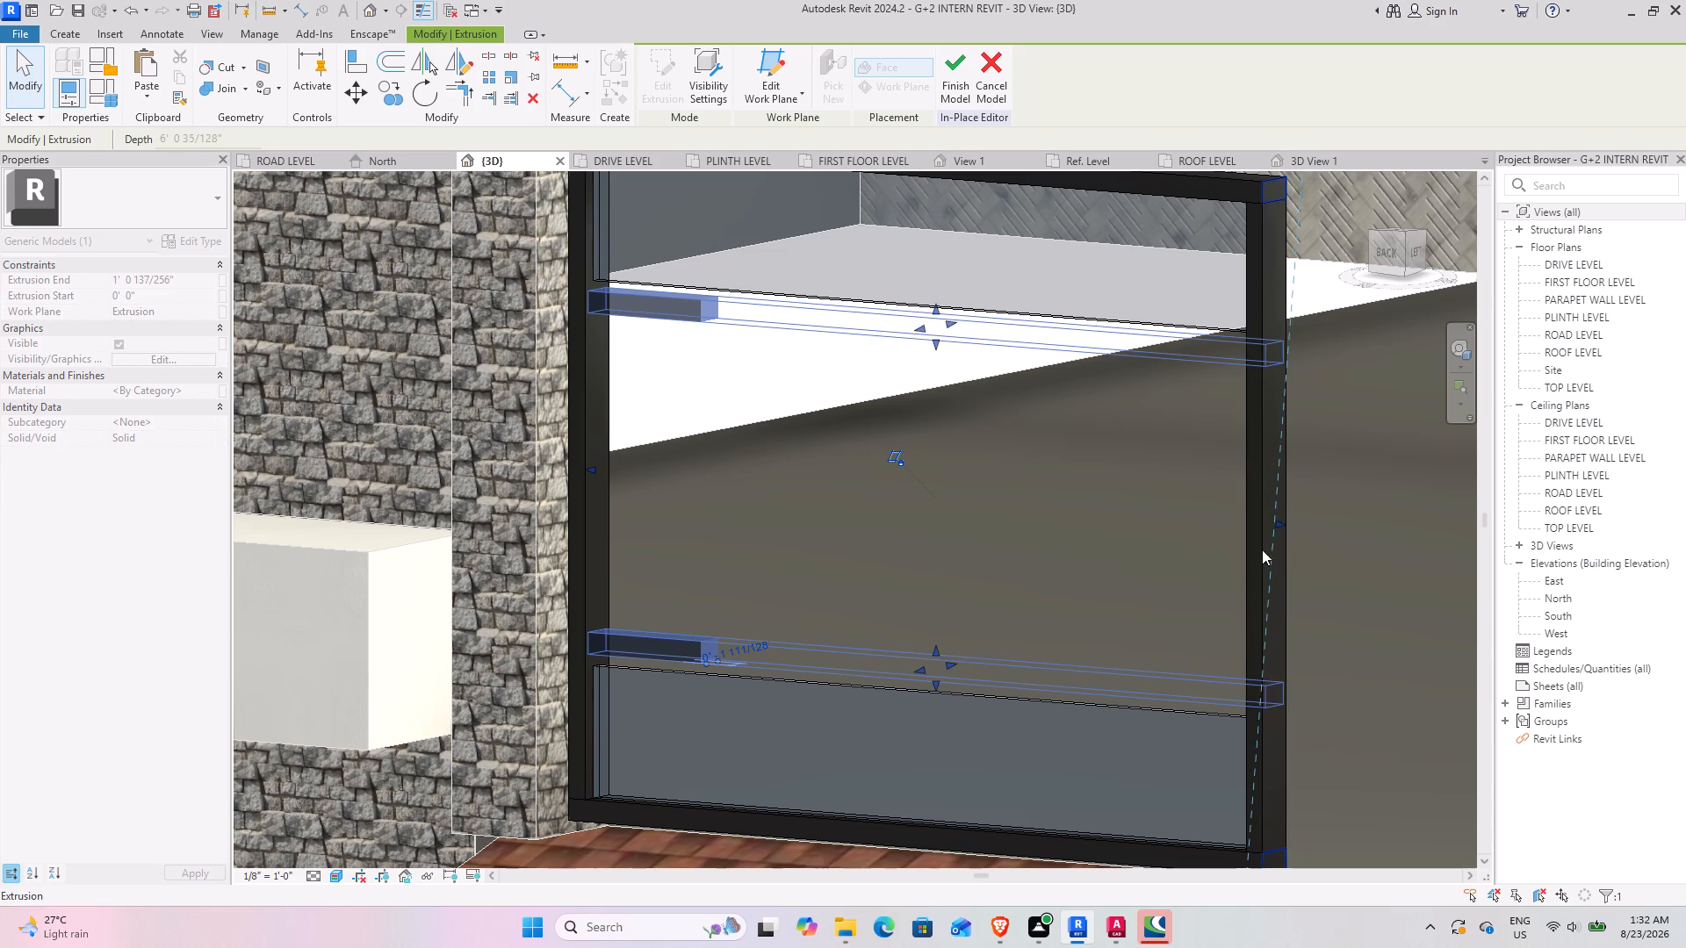
{"action": "middle_click_drag", "start_coordinate": [921, 531], "coordinate": [1071, 538], "text": "shift"}
{"action": "scroll", "coordinate": [1076, 538], "scroll_direction": "down", "scroll_amount": 3}
{"action": "left_click", "coordinate": [1118, 521]}
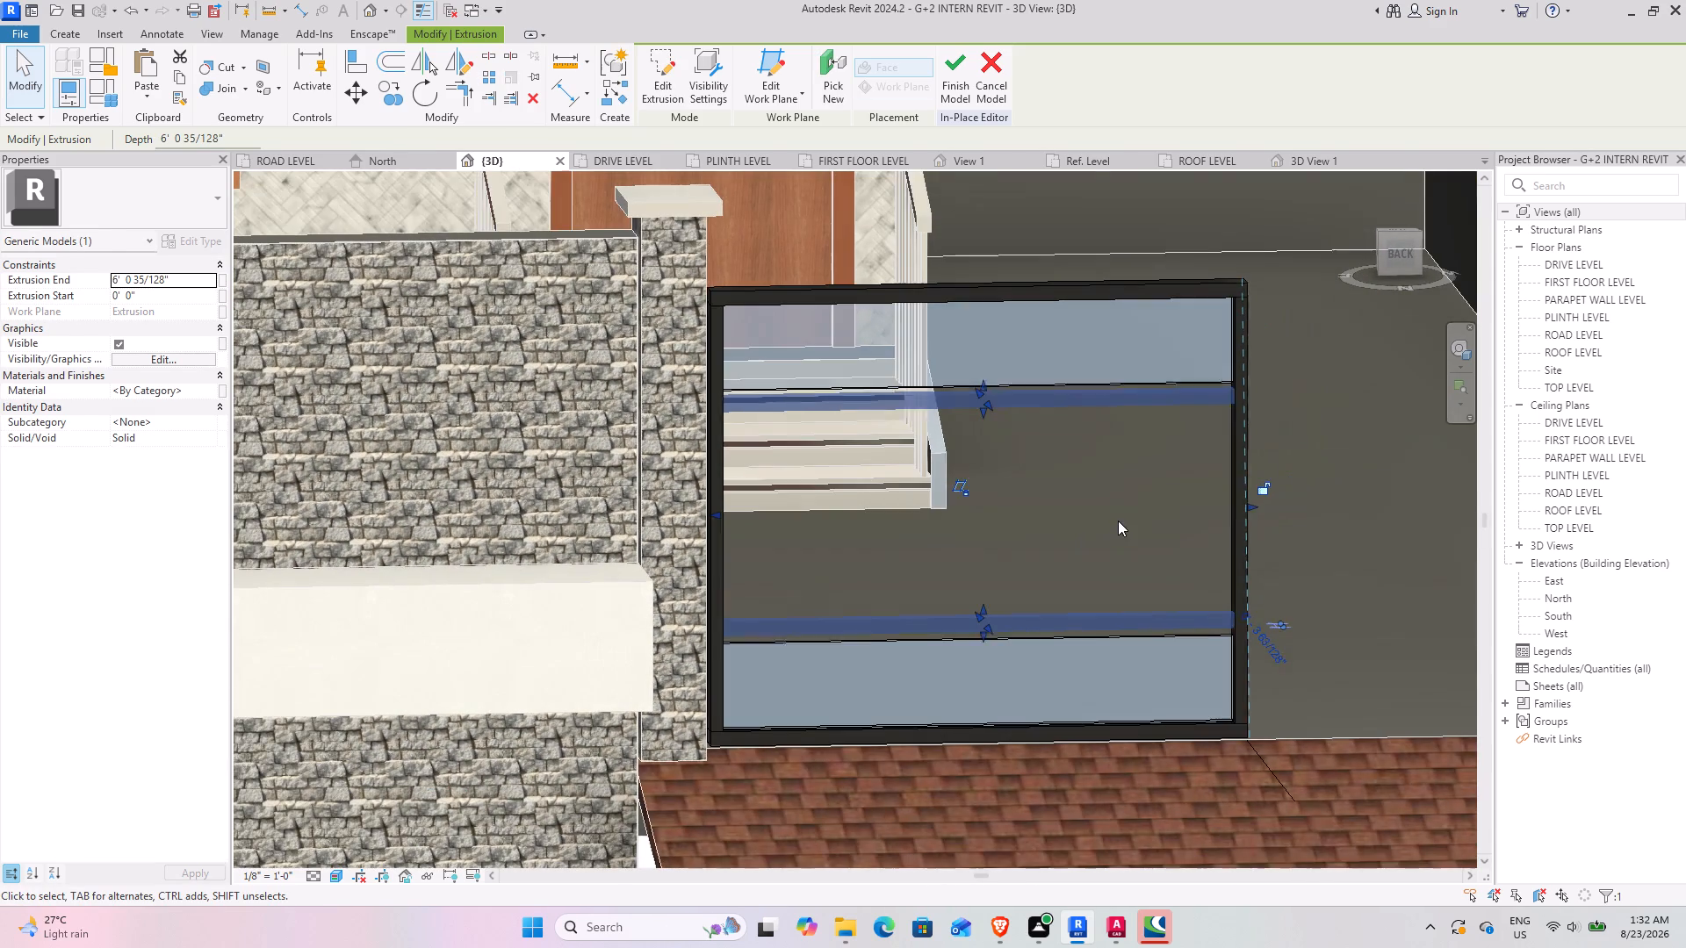
Start an extrusion on the gate post's inner face and sketch a small rectangle across the post just below the upper bar.
{"action": "middle_click_drag", "start_coordinate": [1121, 517], "coordinate": [989, 532]}
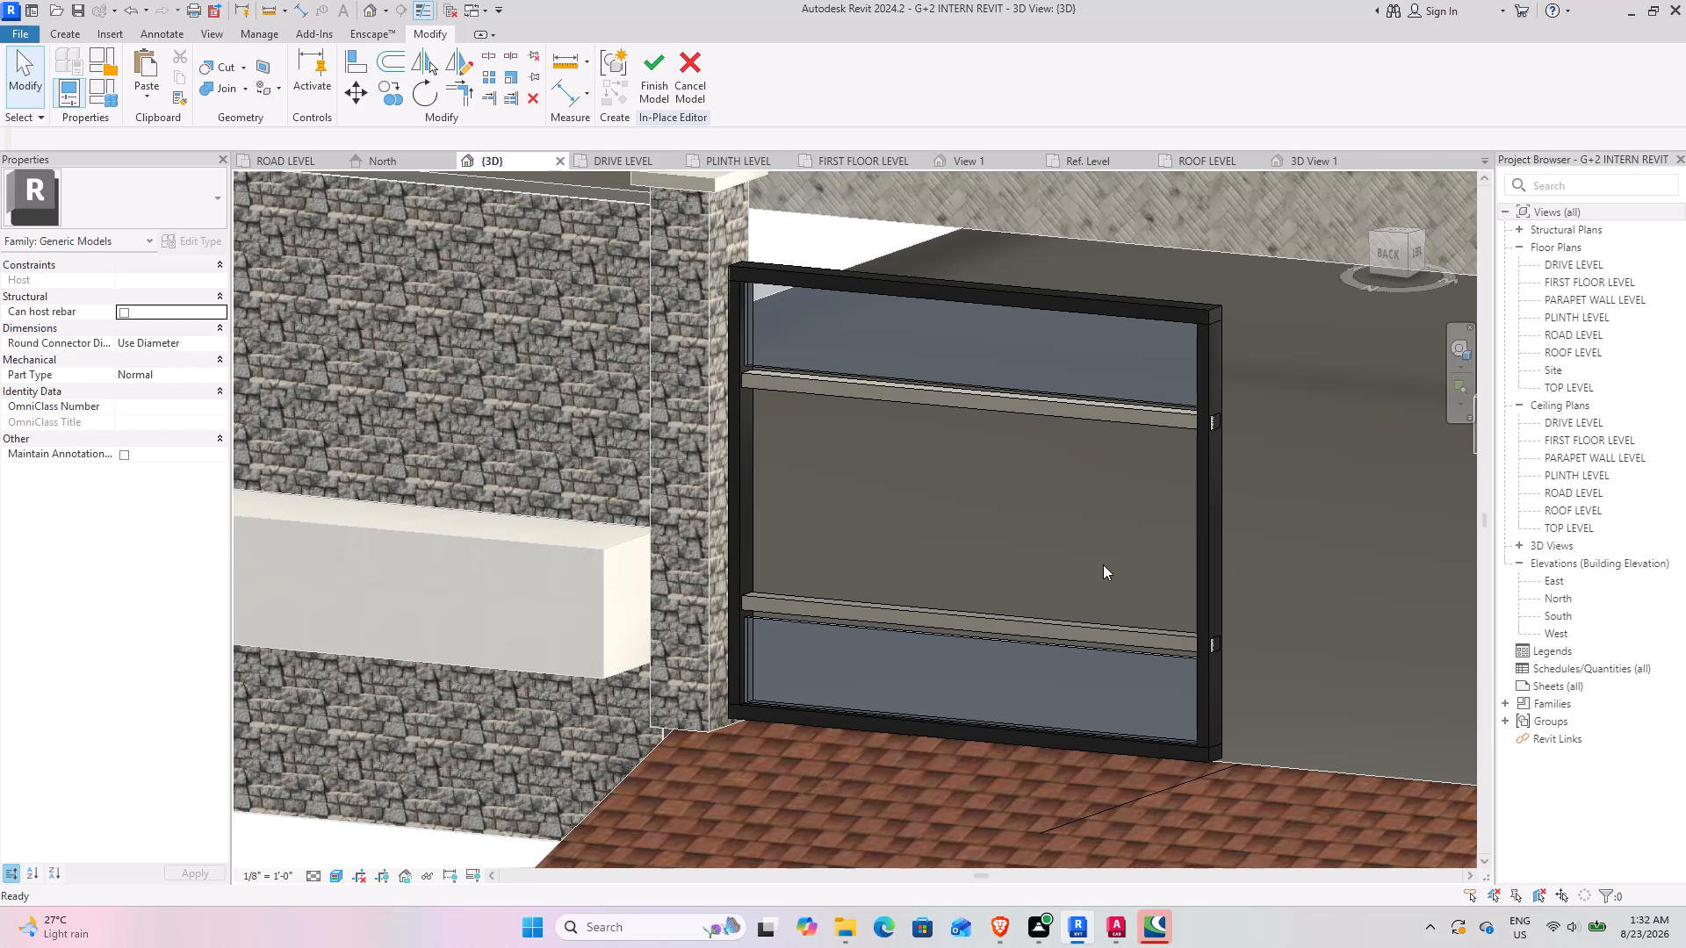
{"action": "middle_click_drag", "start_coordinate": [1008, 520], "coordinate": [880, 515], "text": "shift"}
{"action": "middle_click_drag", "start_coordinate": [878, 501], "coordinate": [976, 505], "text": "shift"}
{"action": "scroll", "coordinate": [825, 424], "scroll_direction": "up", "scroll_amount": 5}
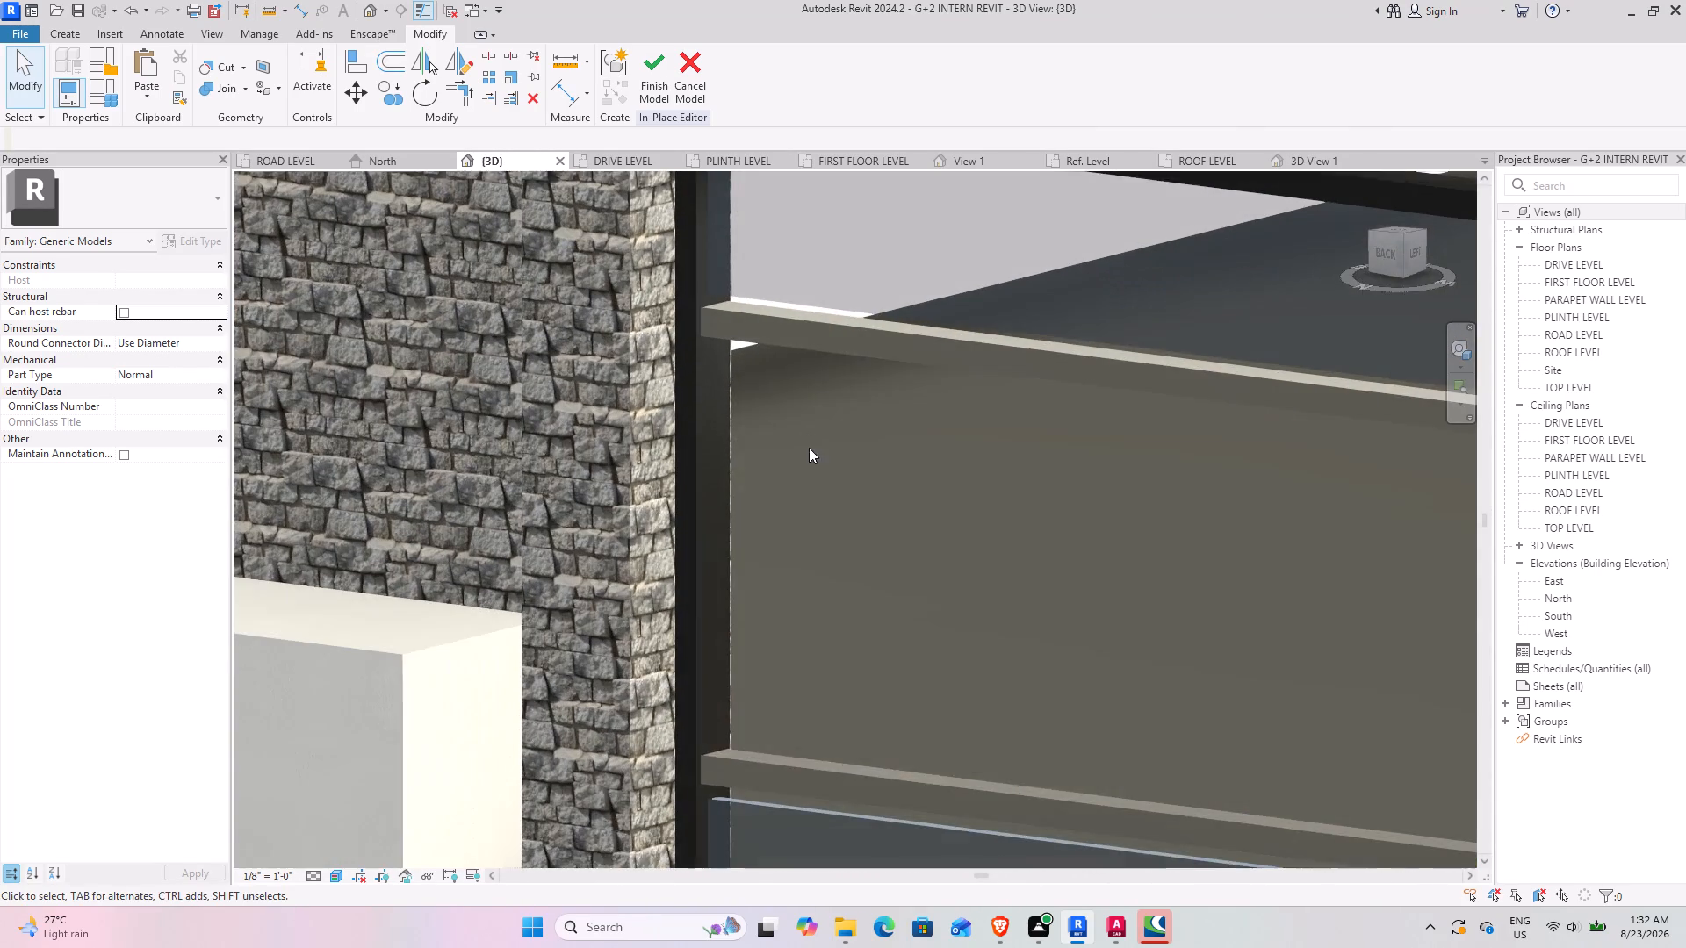
{"action": "middle_click_drag", "start_coordinate": [809, 448], "coordinate": [798, 421], "text": "shift"}
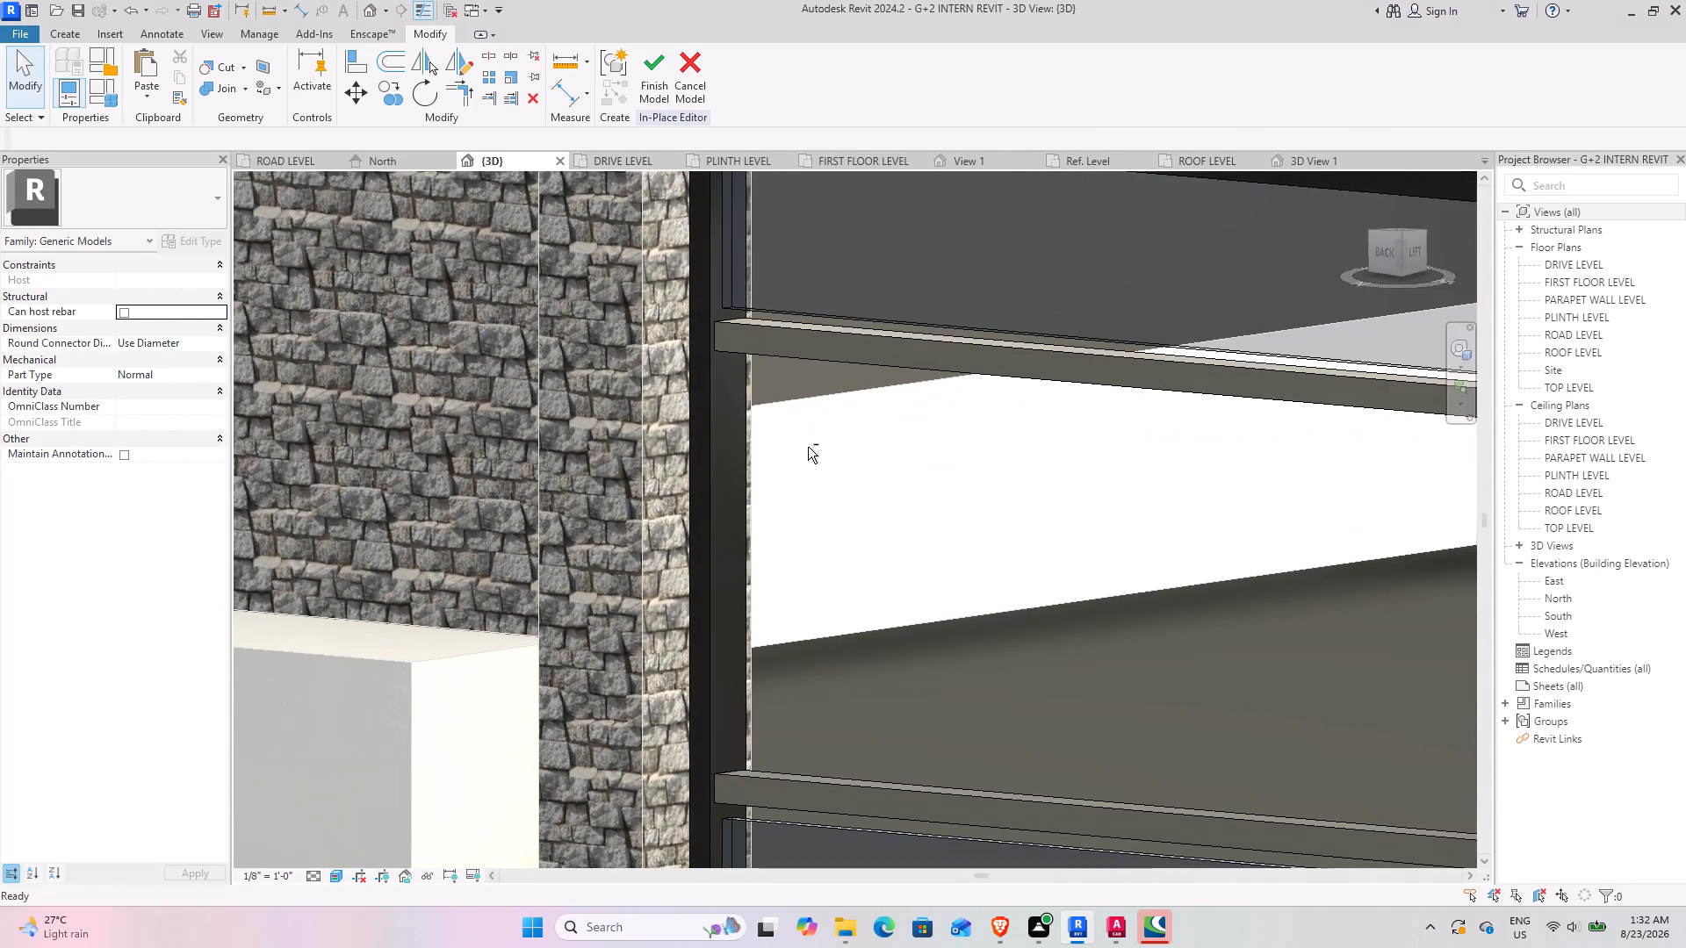
{"action": "middle_click_drag", "start_coordinate": [798, 447], "coordinate": [813, 420], "text": "shift"}
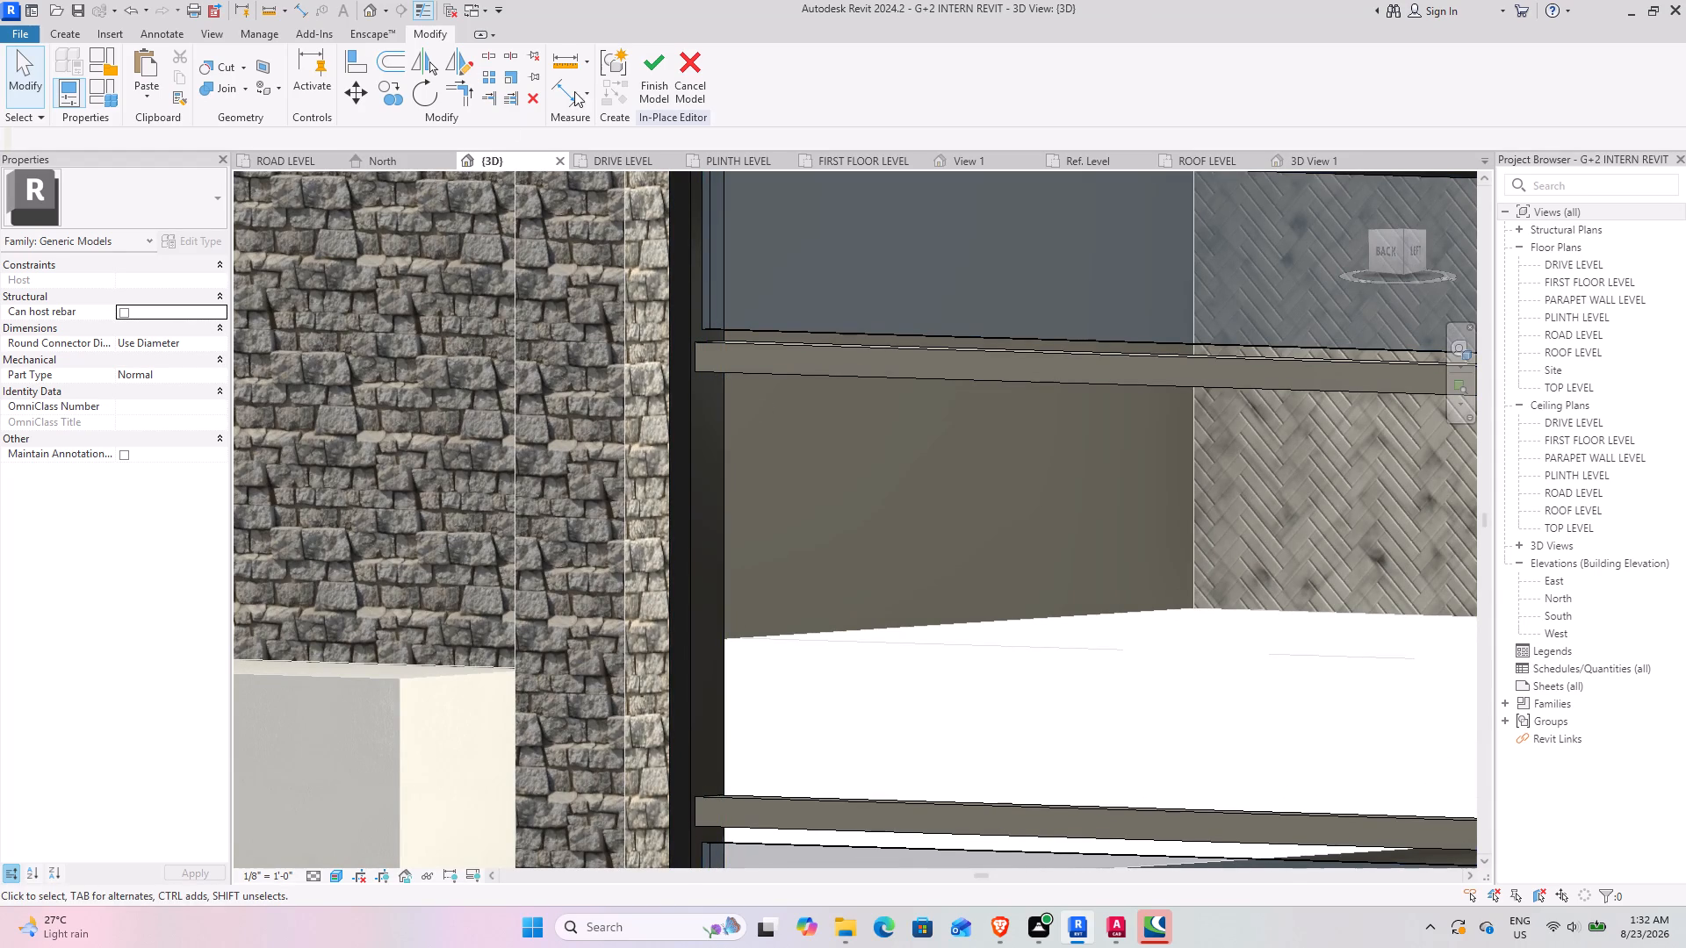
{"action": "left_click", "coordinate": [74, 33]}
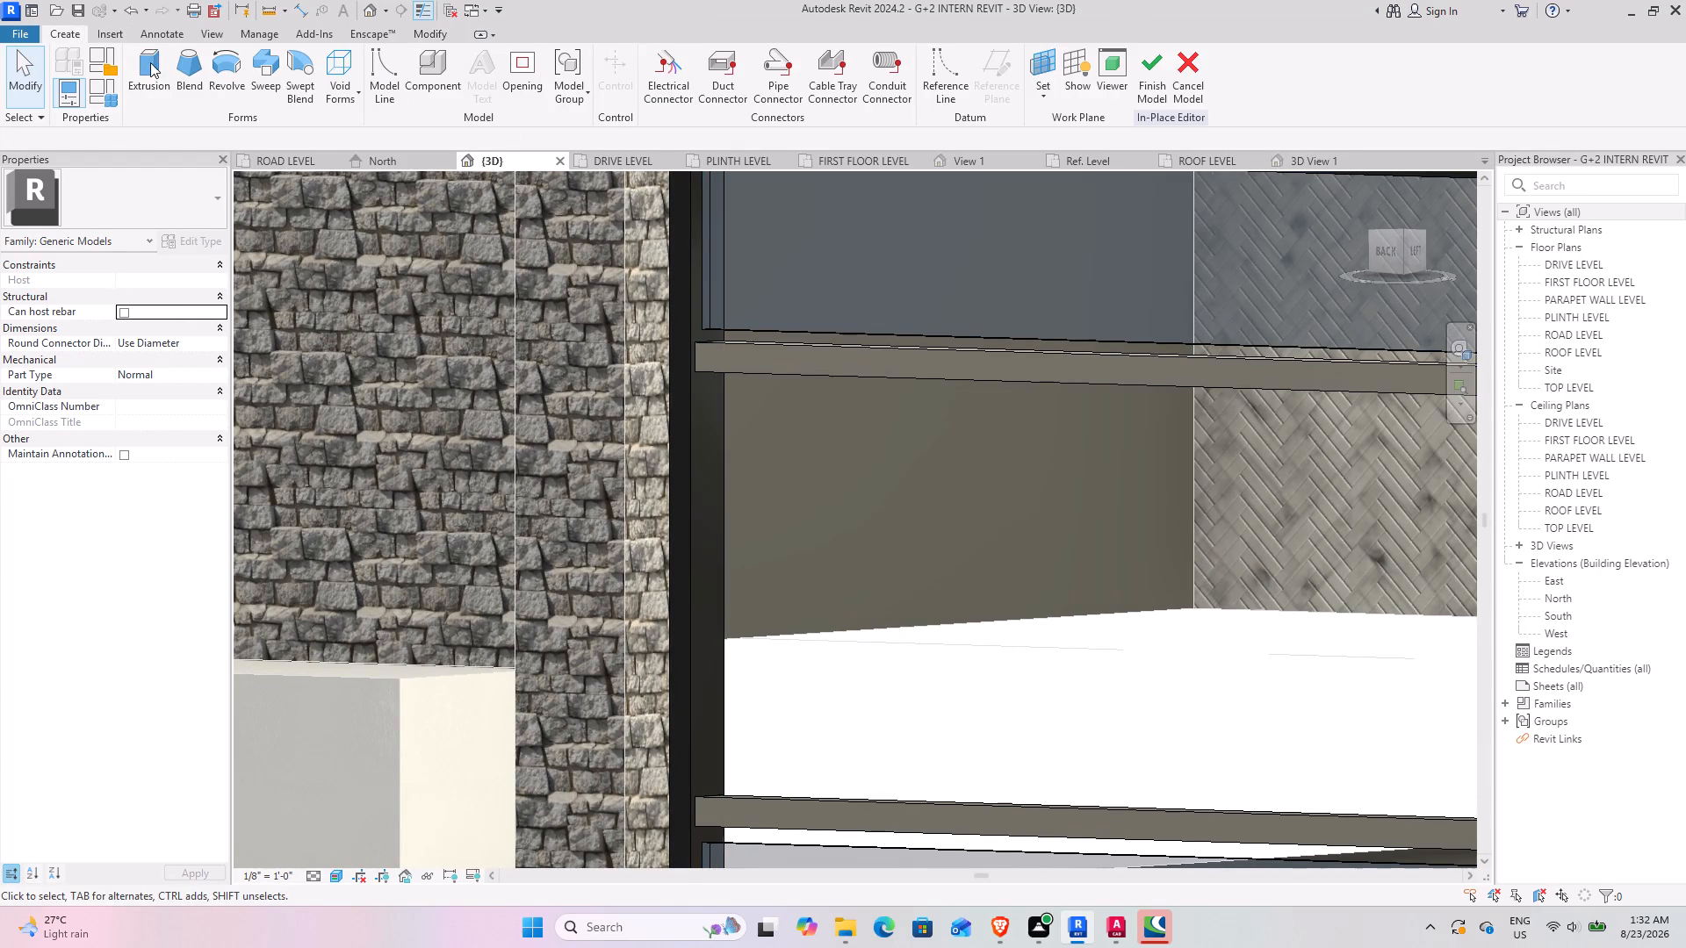
{"action": "left_click", "coordinate": [160, 68]}
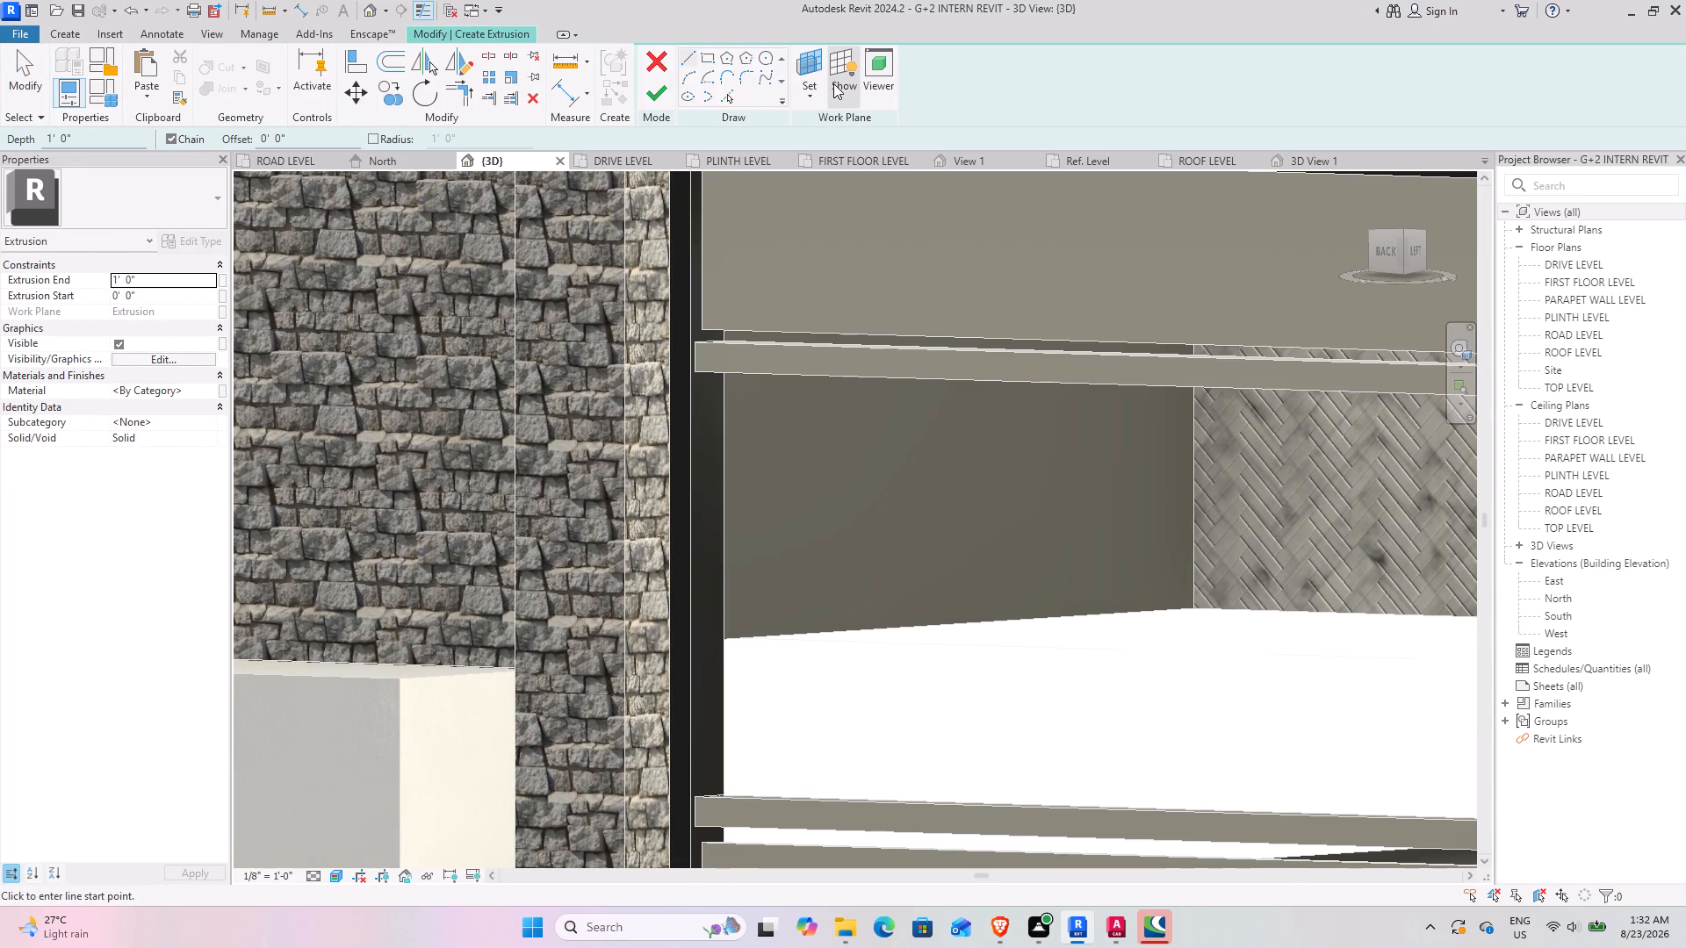
{"action": "left_click", "coordinate": [806, 84]}
{"action": "left_click", "coordinate": [818, 164]}
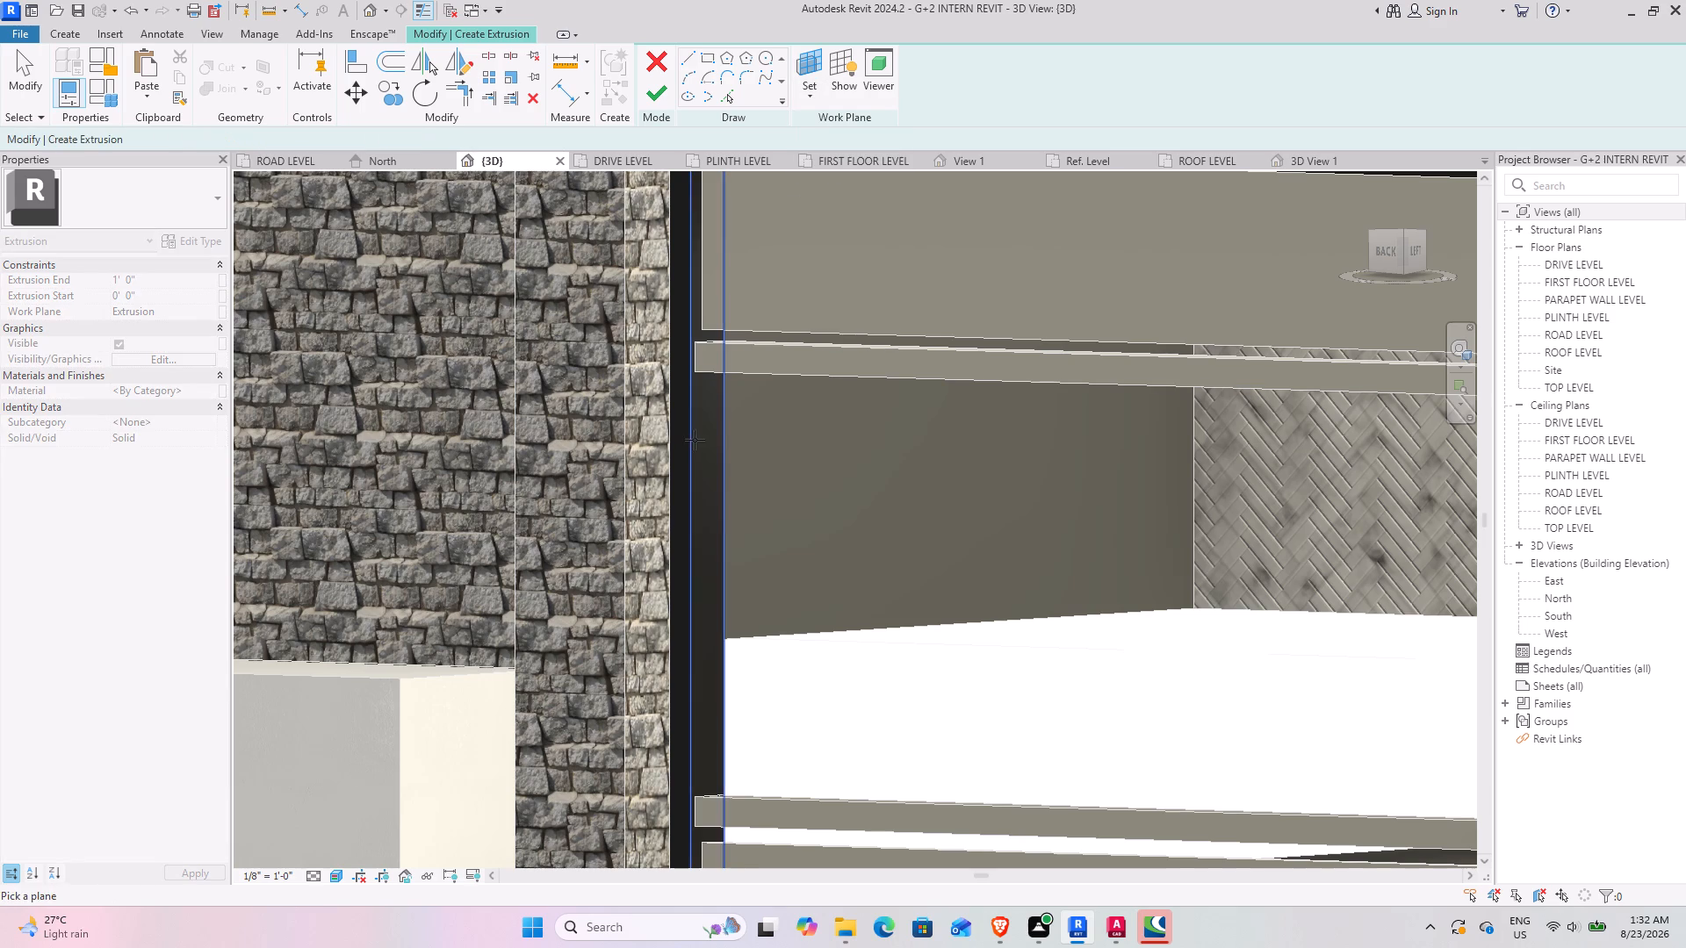
{"action": "left_click", "coordinate": [694, 439]}
{"action": "left_click", "coordinate": [711, 61]}
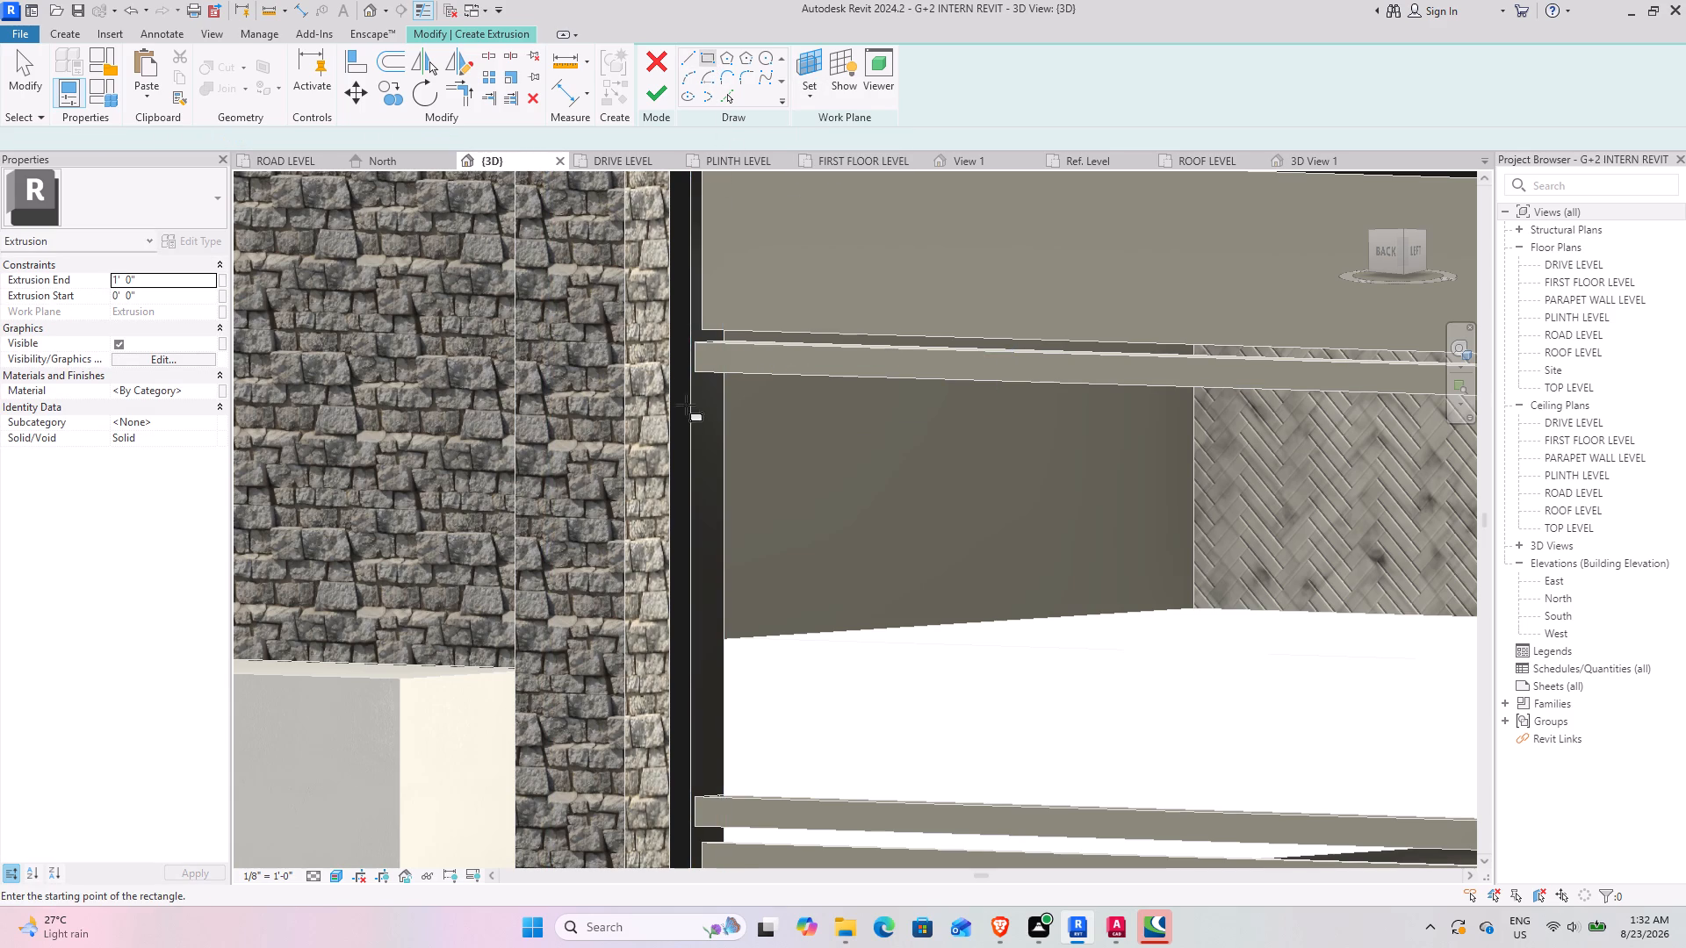
{"action": "scroll", "coordinate": [710, 416], "scroll_direction": "up", "scroll_amount": 3}
{"action": "scroll", "coordinate": [698, 405], "scroll_direction": "up", "scroll_amount": 1, "text": "shift"}
{"action": "middle_click_drag", "start_coordinate": [692, 402], "coordinate": [642, 337], "text": "shift"}
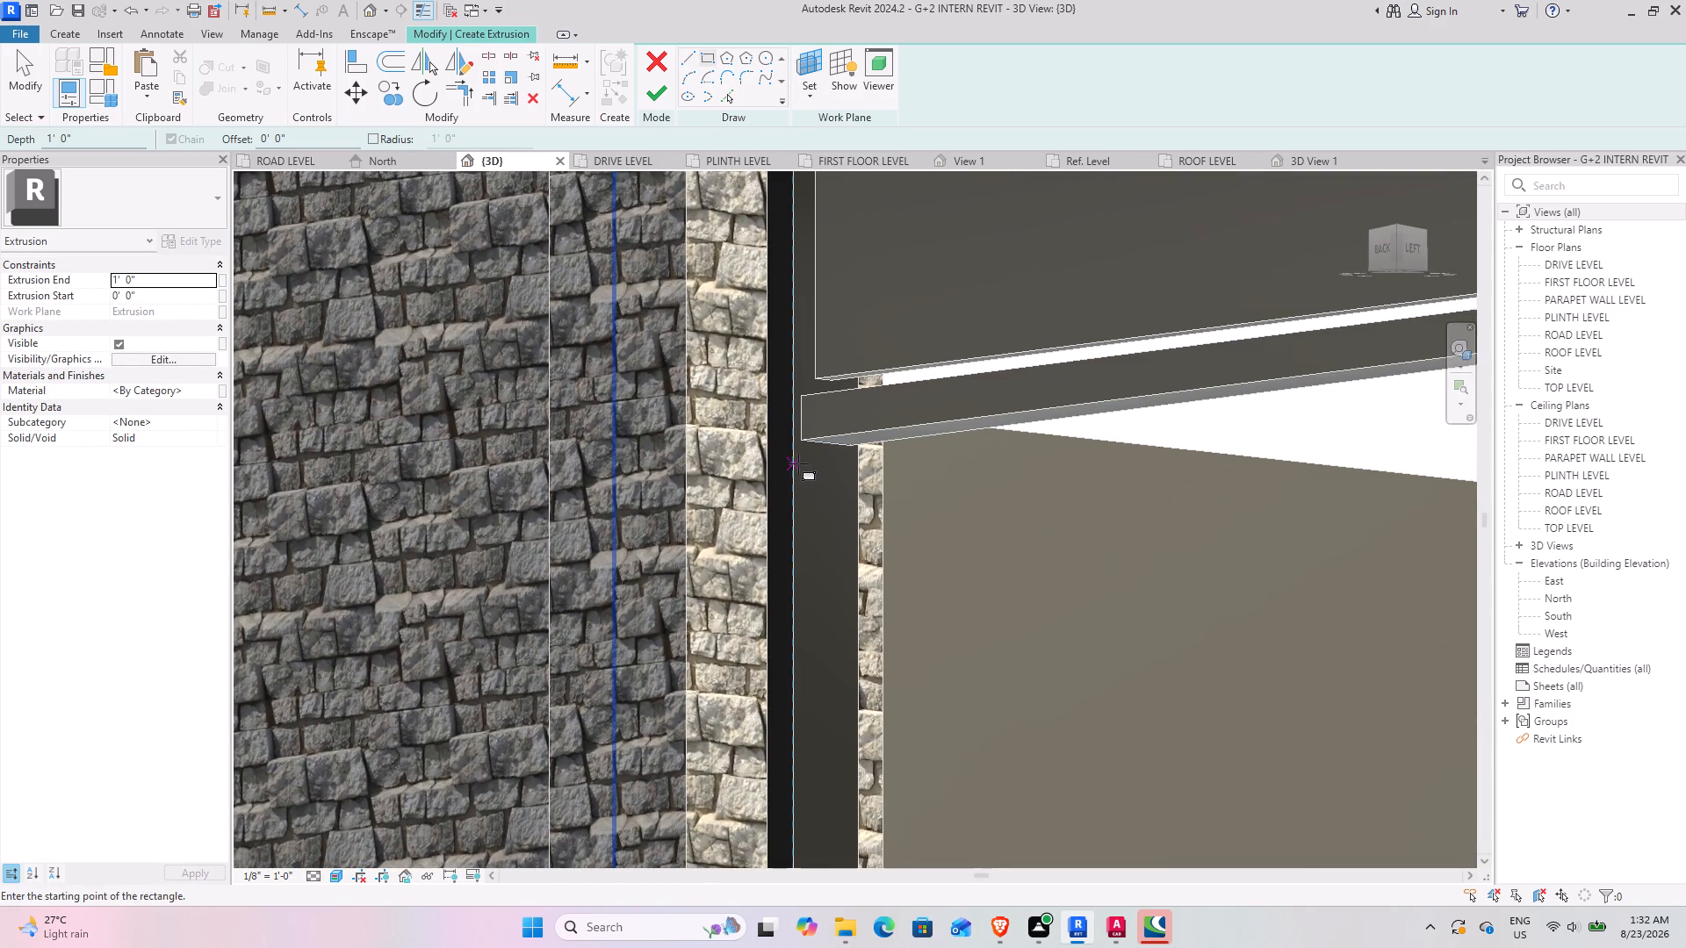
{"action": "left_click", "coordinate": [797, 468]}
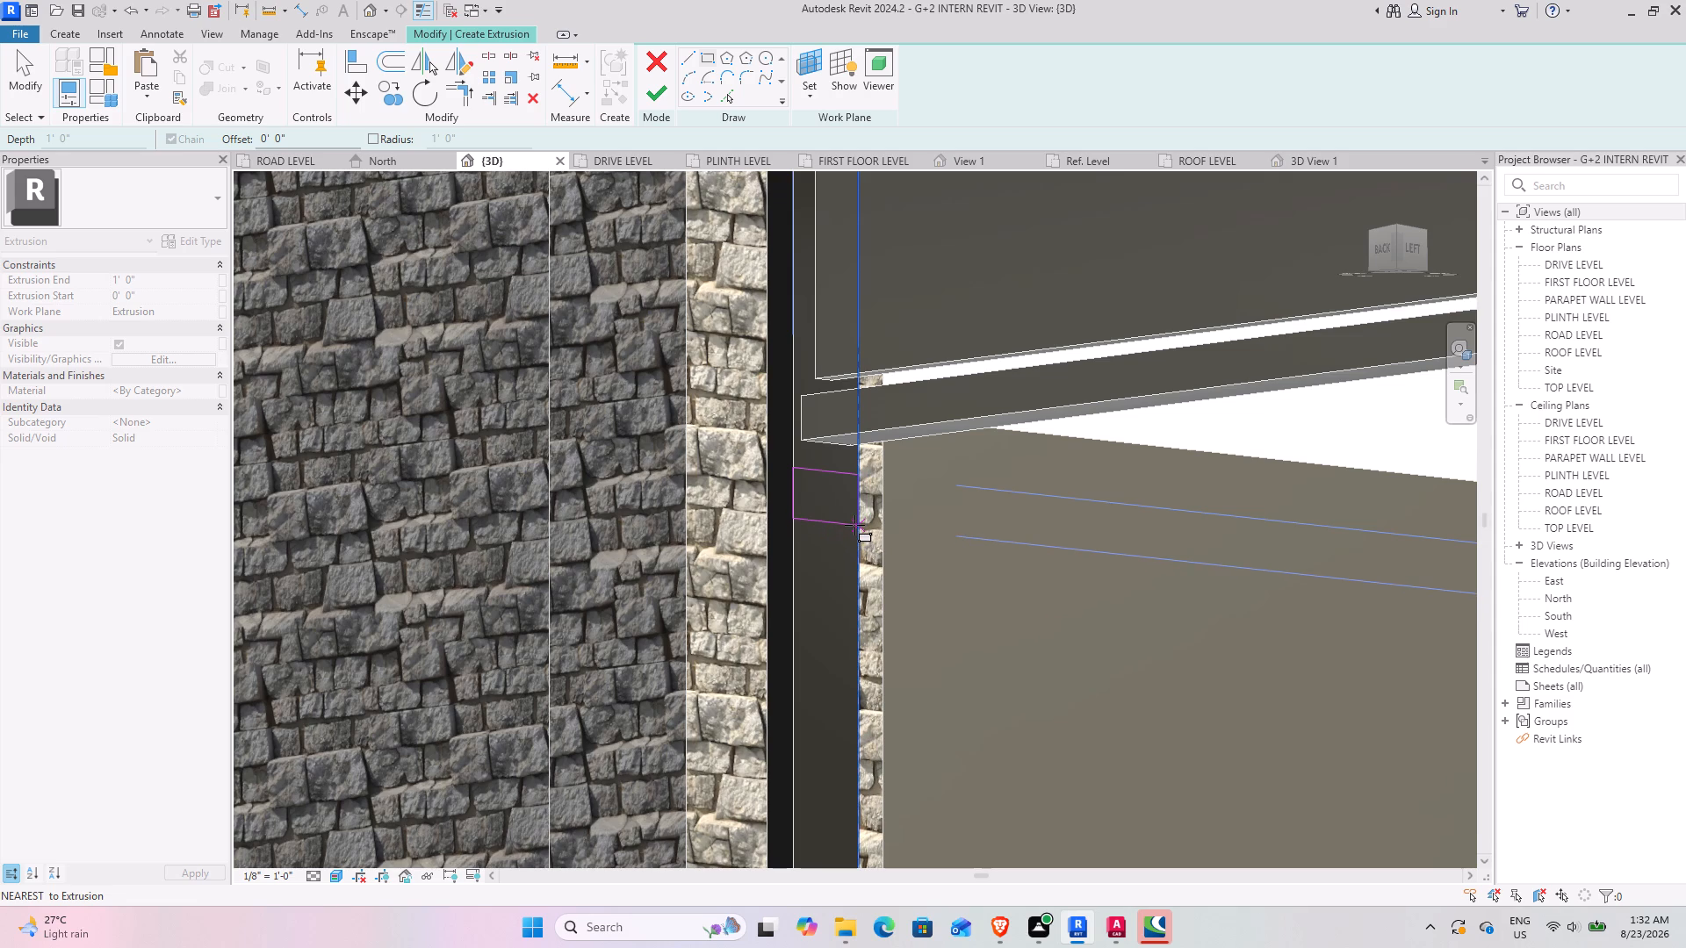
{"action": "left_click", "coordinate": [855, 531]}
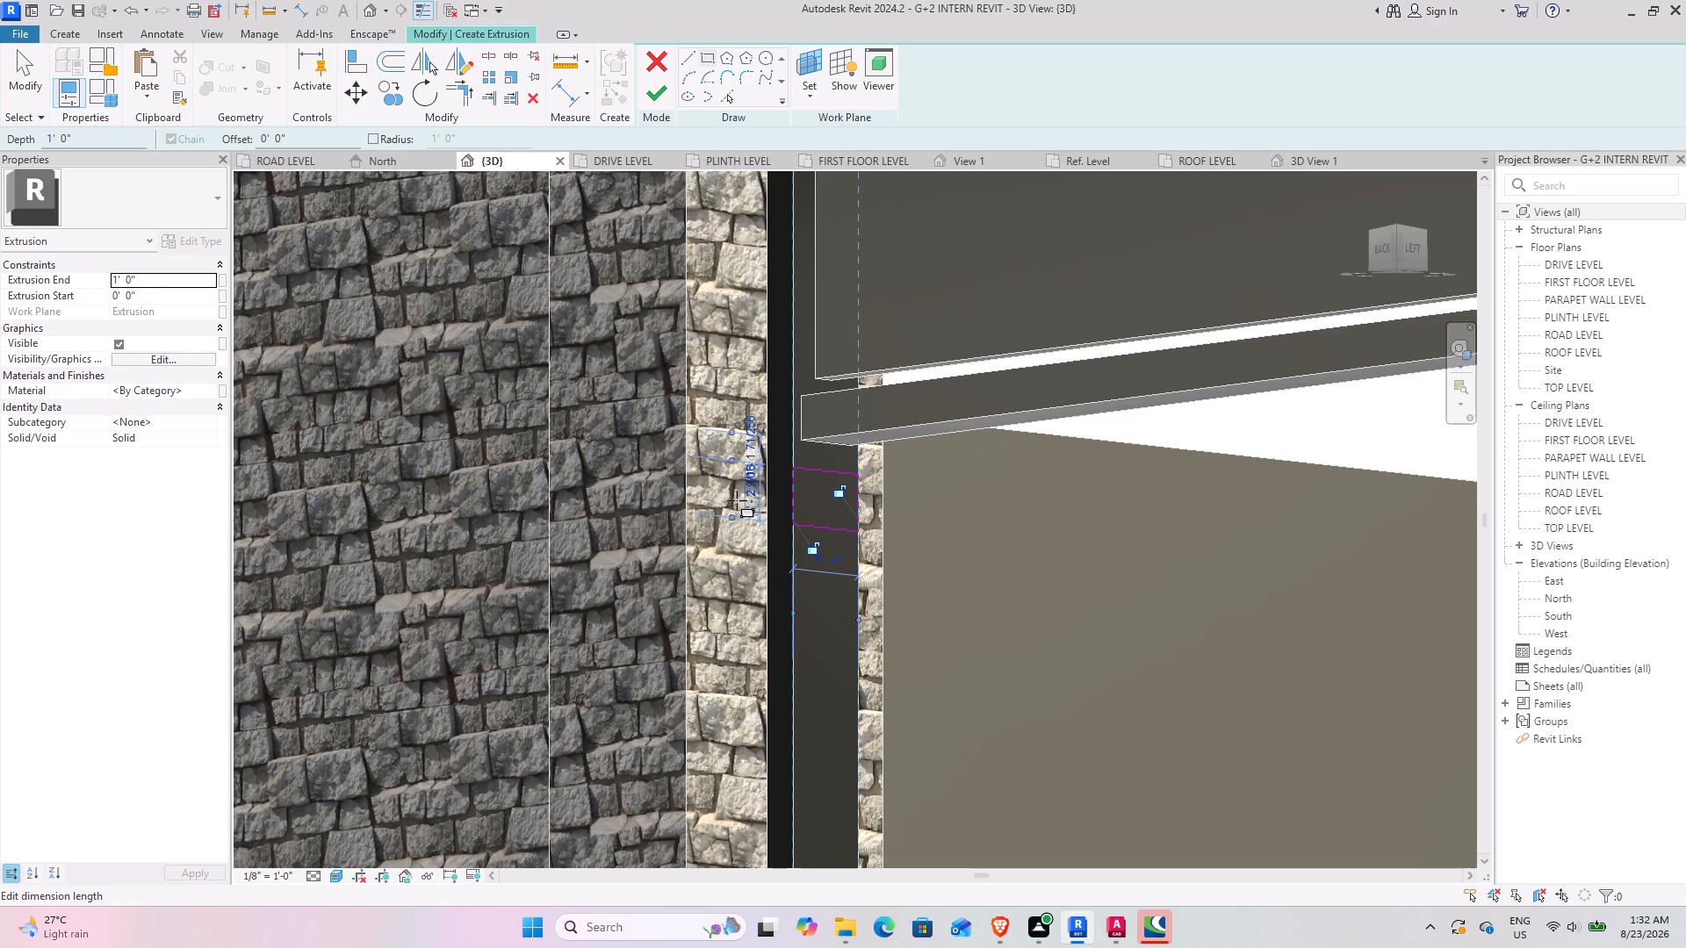
Copy the whole rectangle straight down the post with Constrain enabled, placing the copy just above the lower bar.
{"action": "middle_click_drag", "start_coordinate": [737, 502], "coordinate": [799, 601], "text": "shift"}
{"action": "middle_click_drag", "start_coordinate": [812, 607], "coordinate": [657, 369]}
{"action": "middle_click_drag", "start_coordinate": [776, 613], "coordinate": [731, 469]}
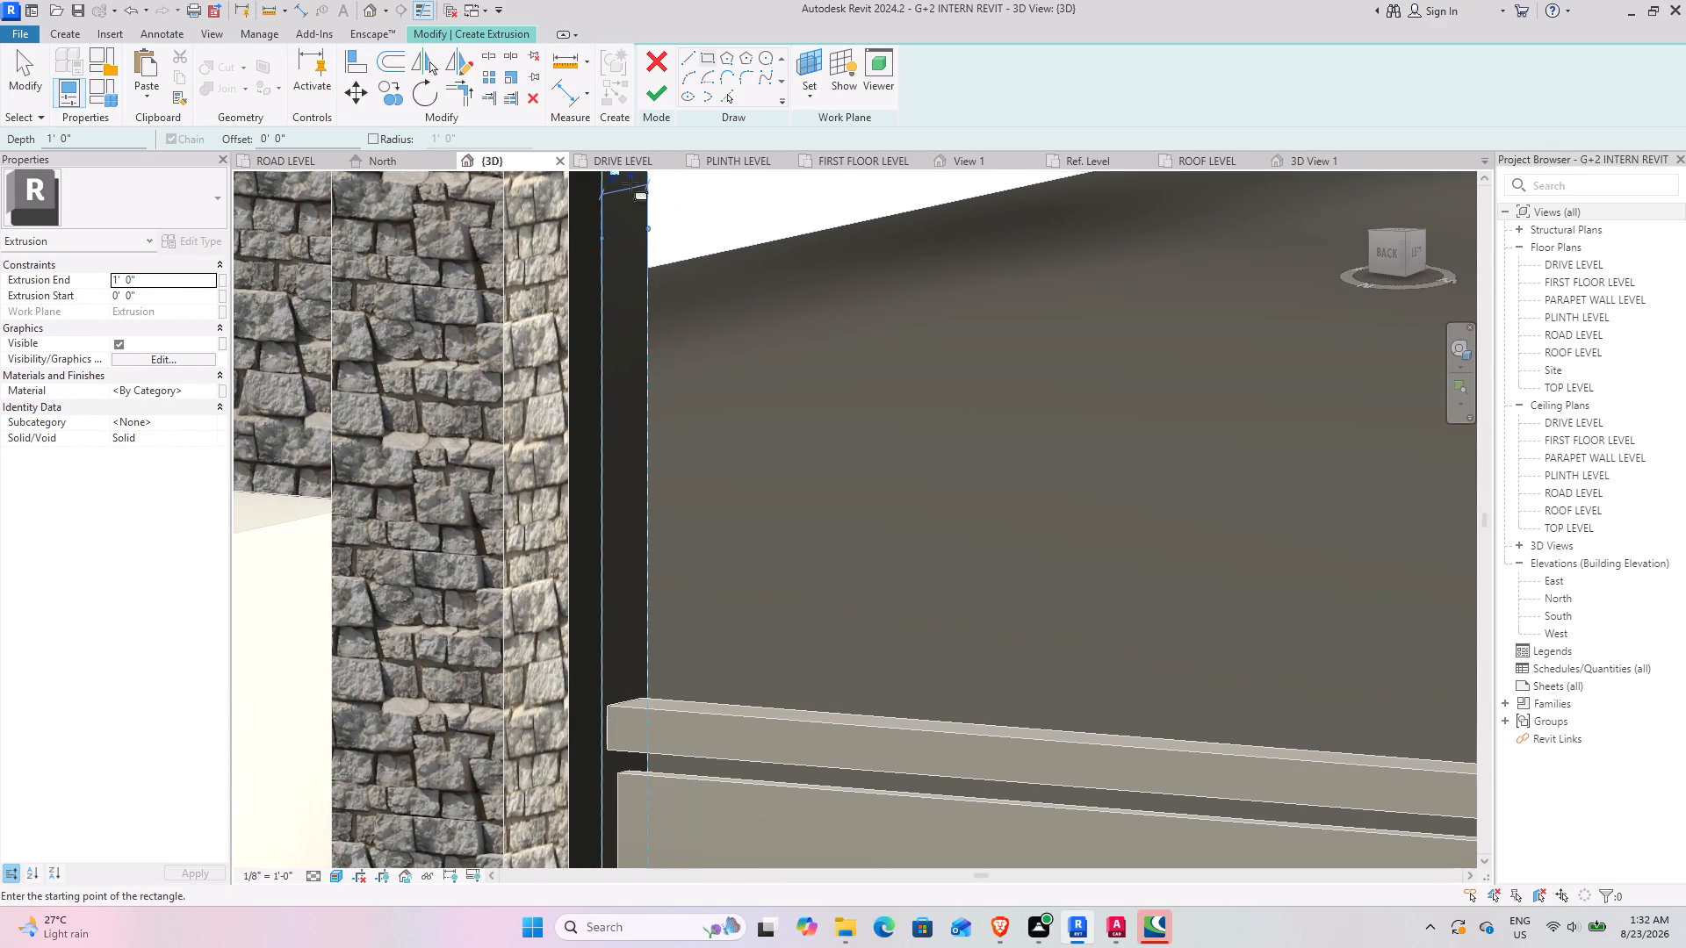
{"action": "middle_click_drag", "start_coordinate": [784, 346], "coordinate": [760, 471]}
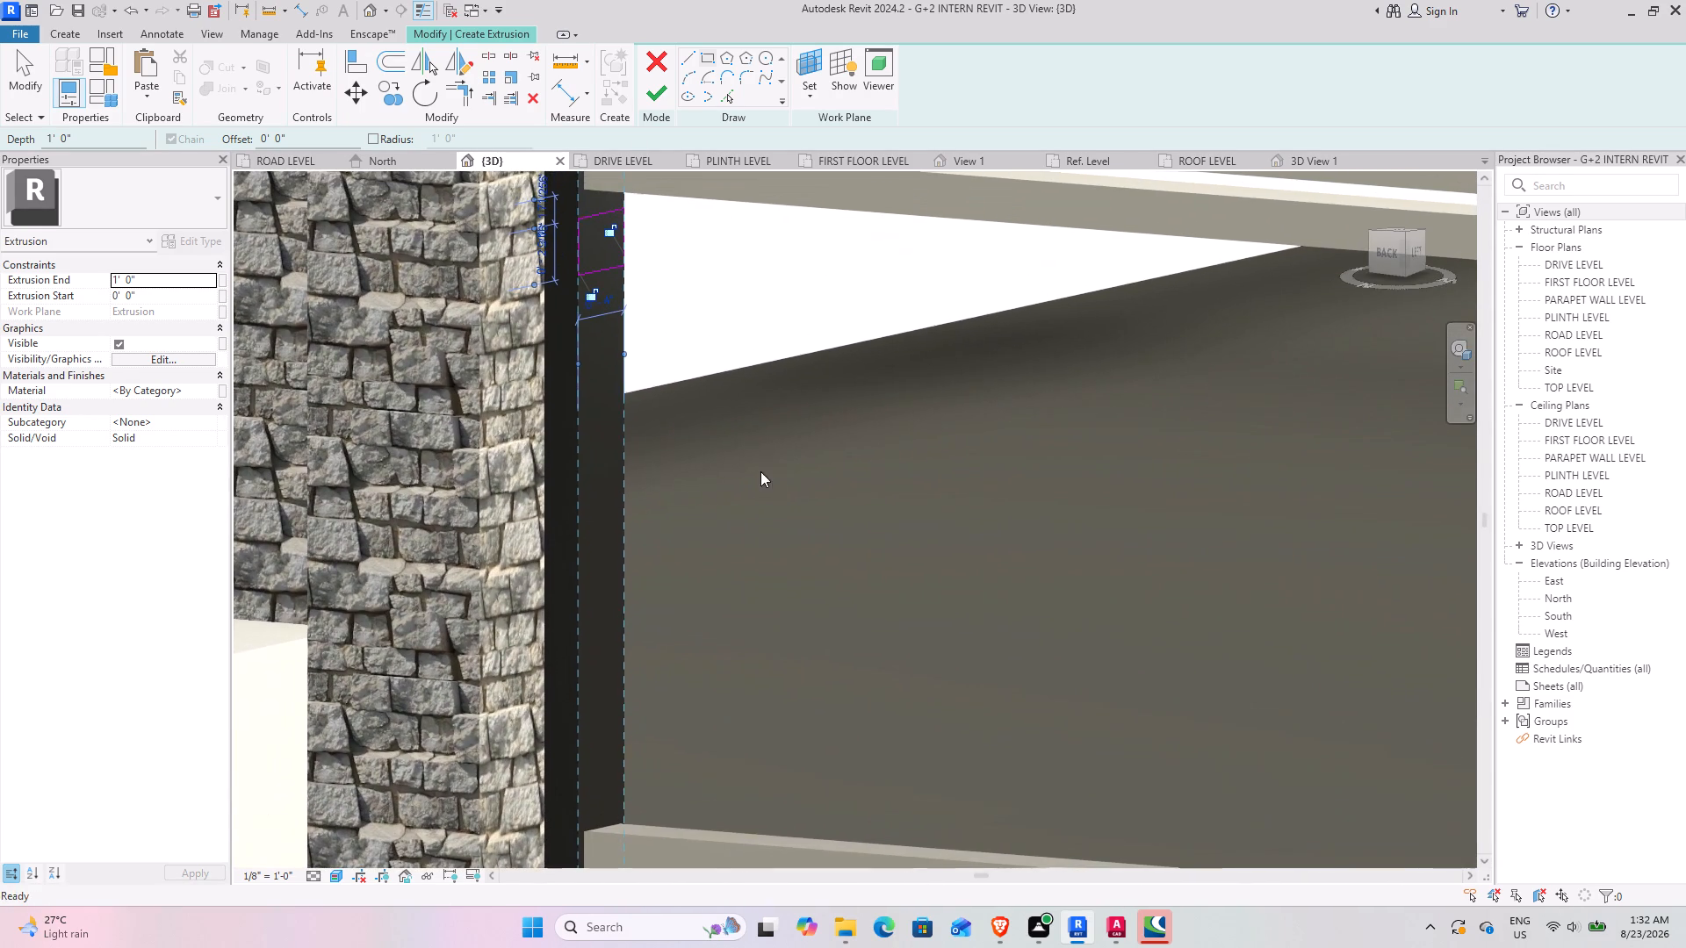
{"action": "left_click", "coordinate": [26, 74]}
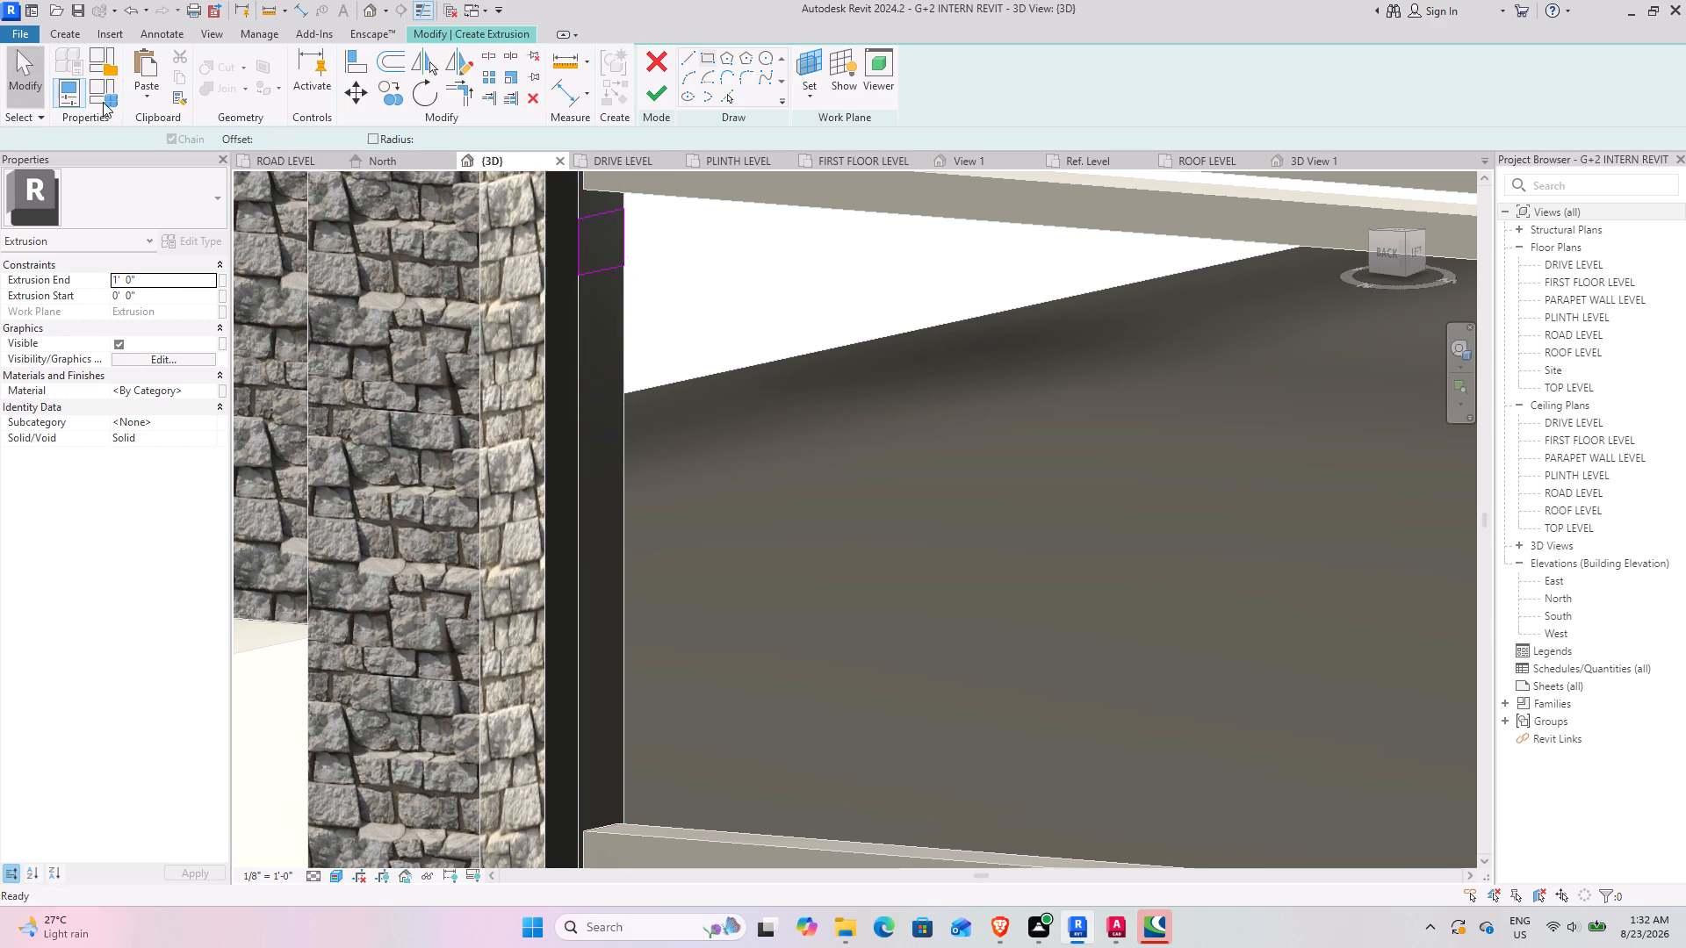
{"action": "middle_click_drag", "start_coordinate": [576, 395], "coordinate": [503, 302]}
{"action": "left_click_drag", "start_coordinate": [528, 181], "coordinate": [566, 214]}
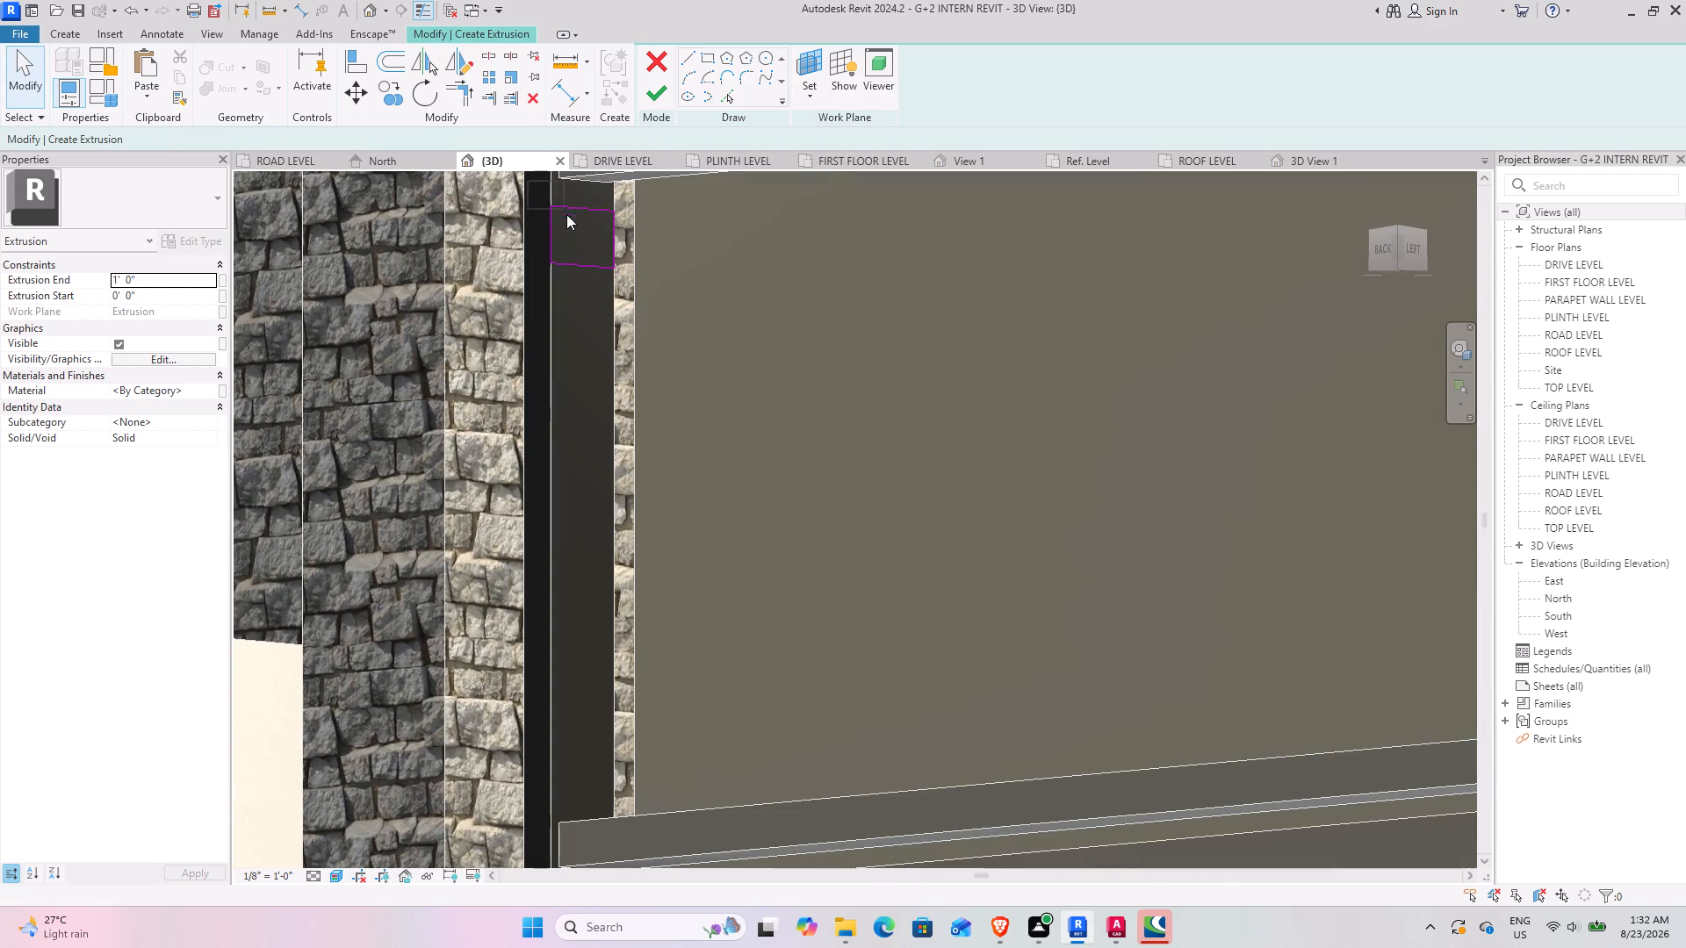
{"action": "left_click_drag", "start_coordinate": [566, 214], "coordinate": [657, 320]}
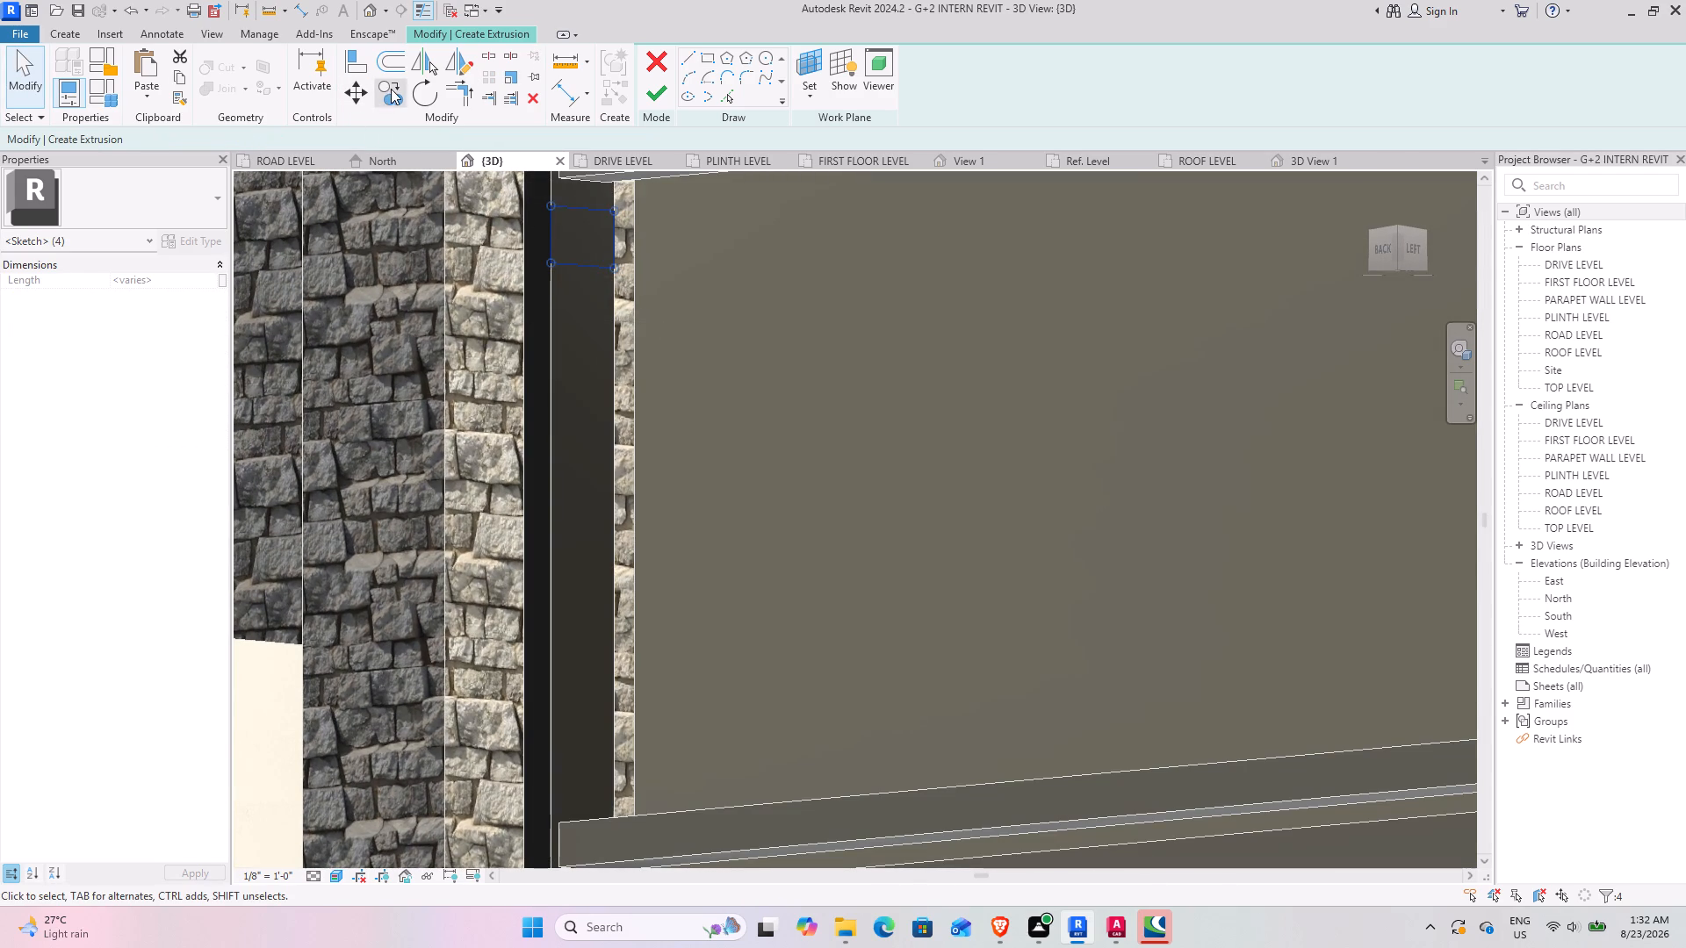
{"action": "left_click", "coordinate": [391, 89]}
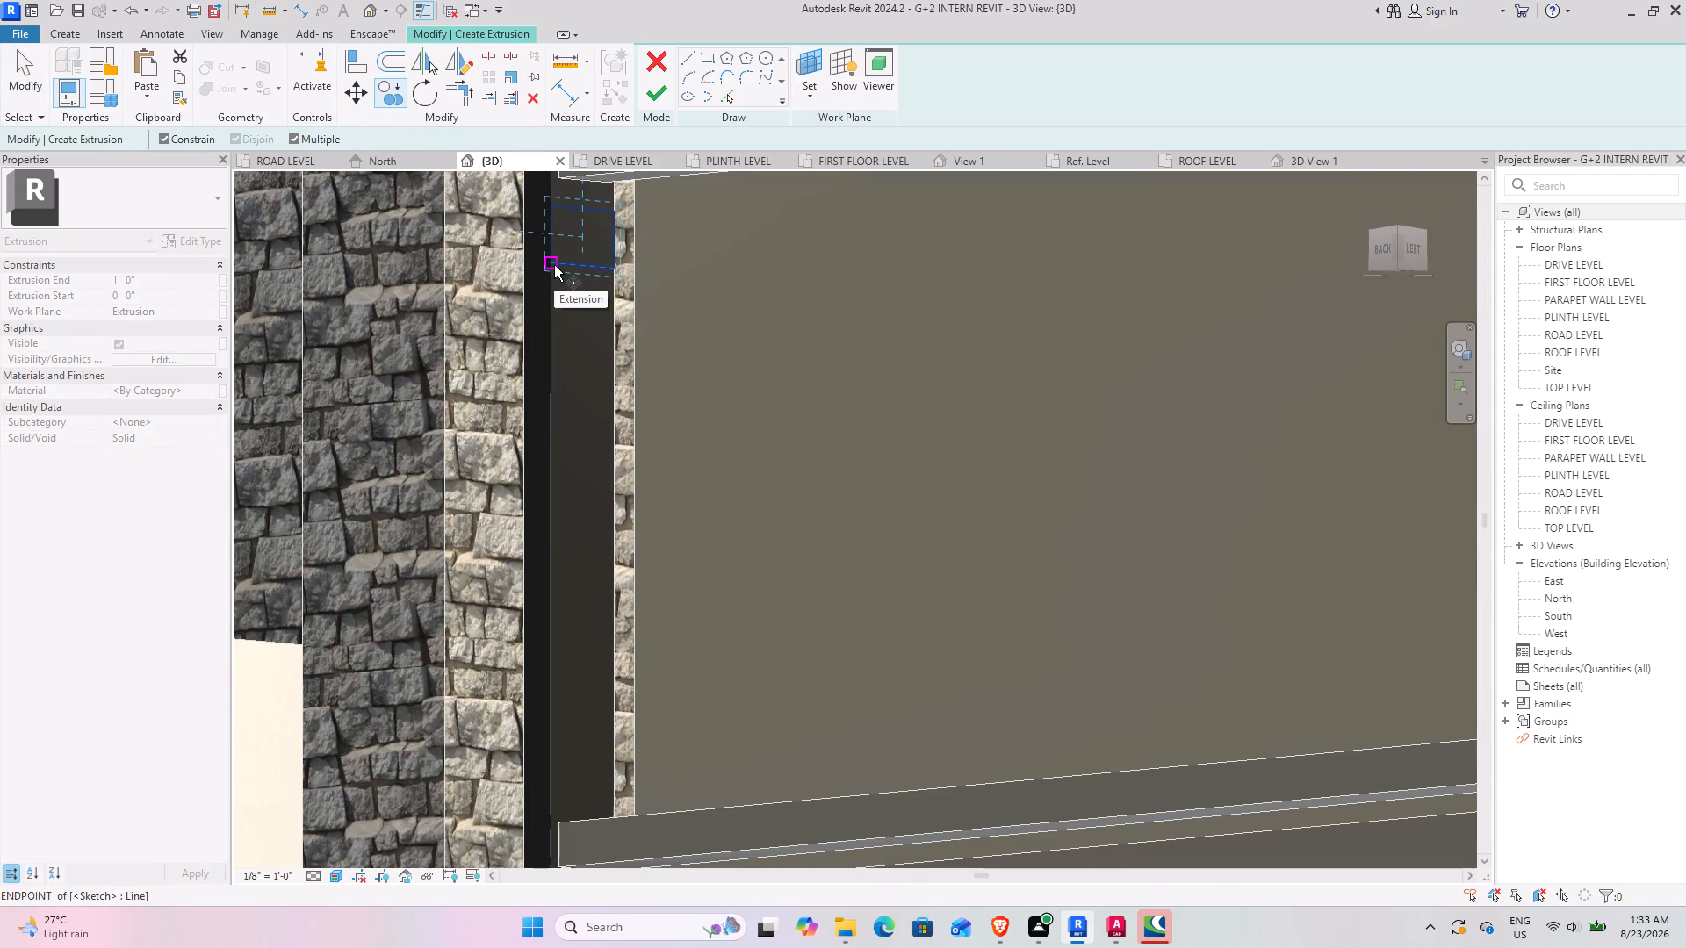
{"action": "left_click", "coordinate": [554, 265]}
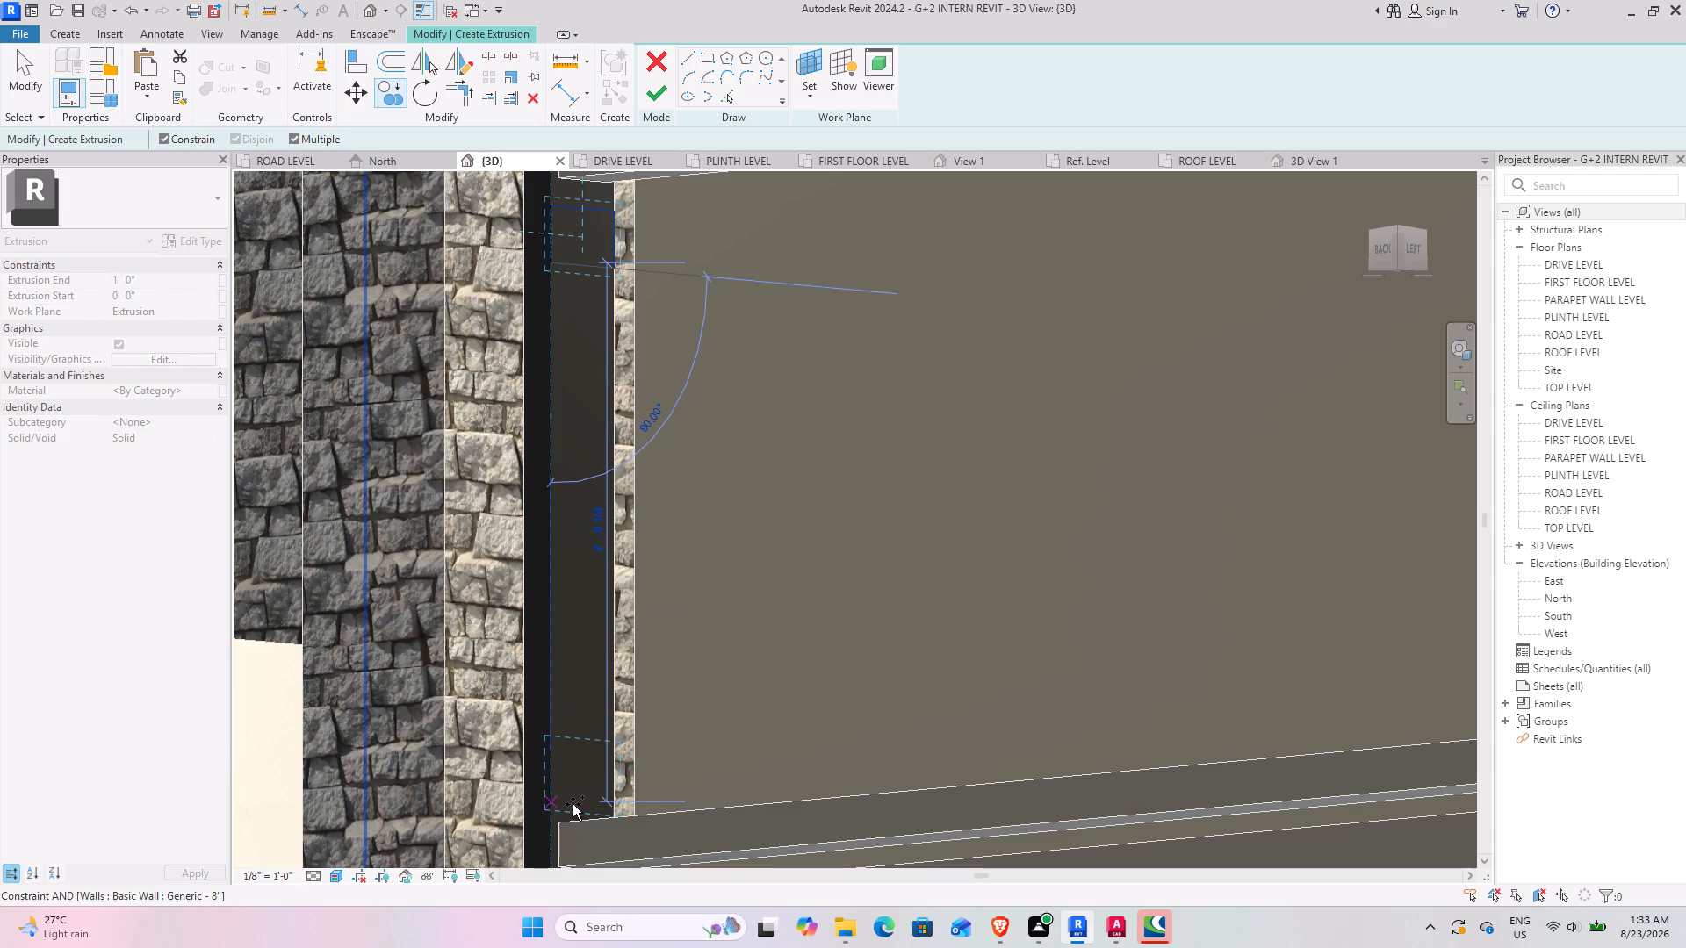
{"action": "left_click", "coordinate": [573, 801]}
{"action": "middle_click_drag", "start_coordinate": [684, 729], "coordinate": [684, 822], "text": "shift"}
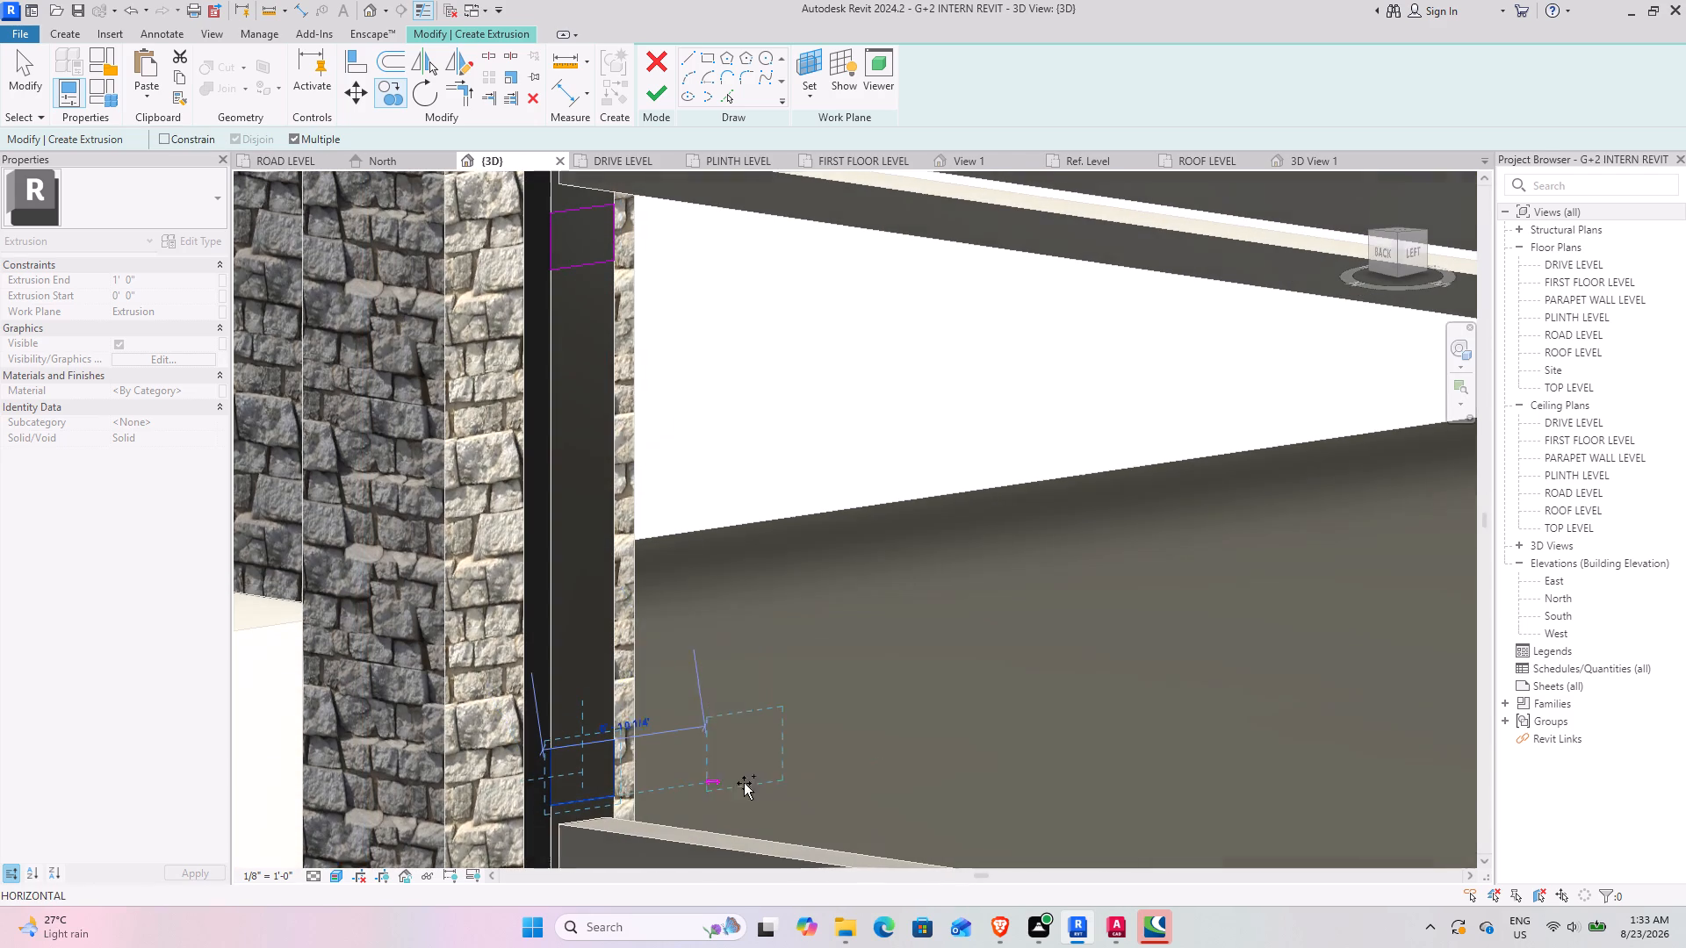
{"action": "key", "text": "Escape"}
Nudge the upper rectangle up by one increment toward the upper bar.
{"action": "scroll", "coordinate": [712, 607], "scroll_direction": "down", "scroll_amount": 1}
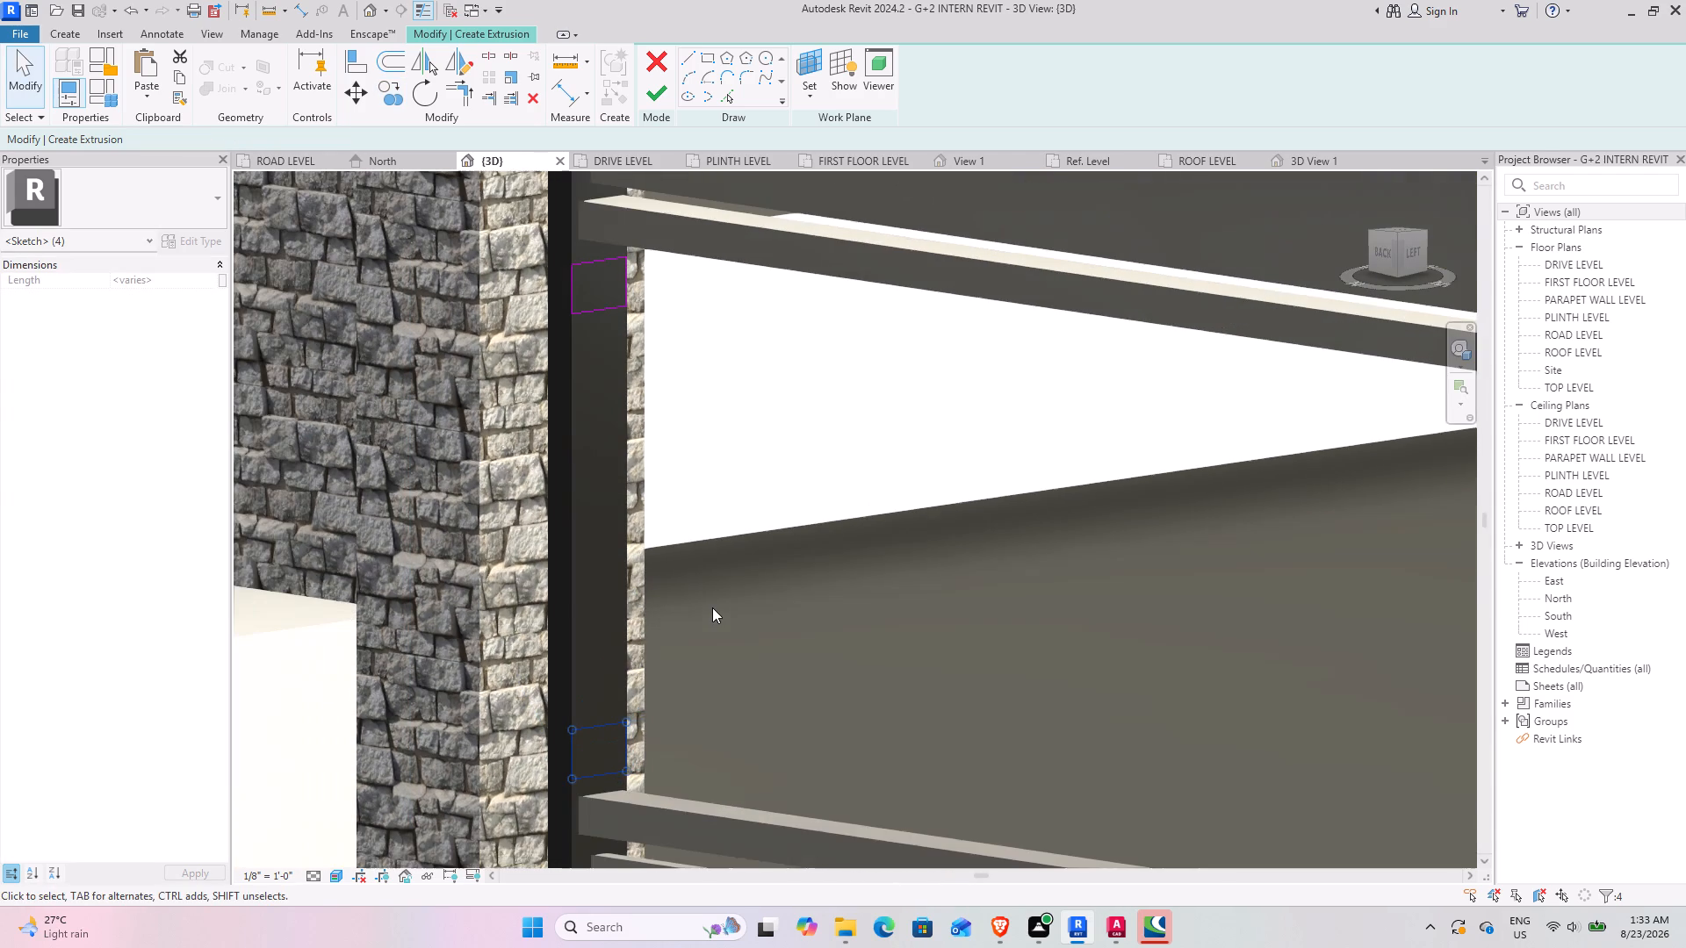
{"action": "middle_click_drag", "start_coordinate": [713, 661], "coordinate": [760, 585], "text": "shift"}
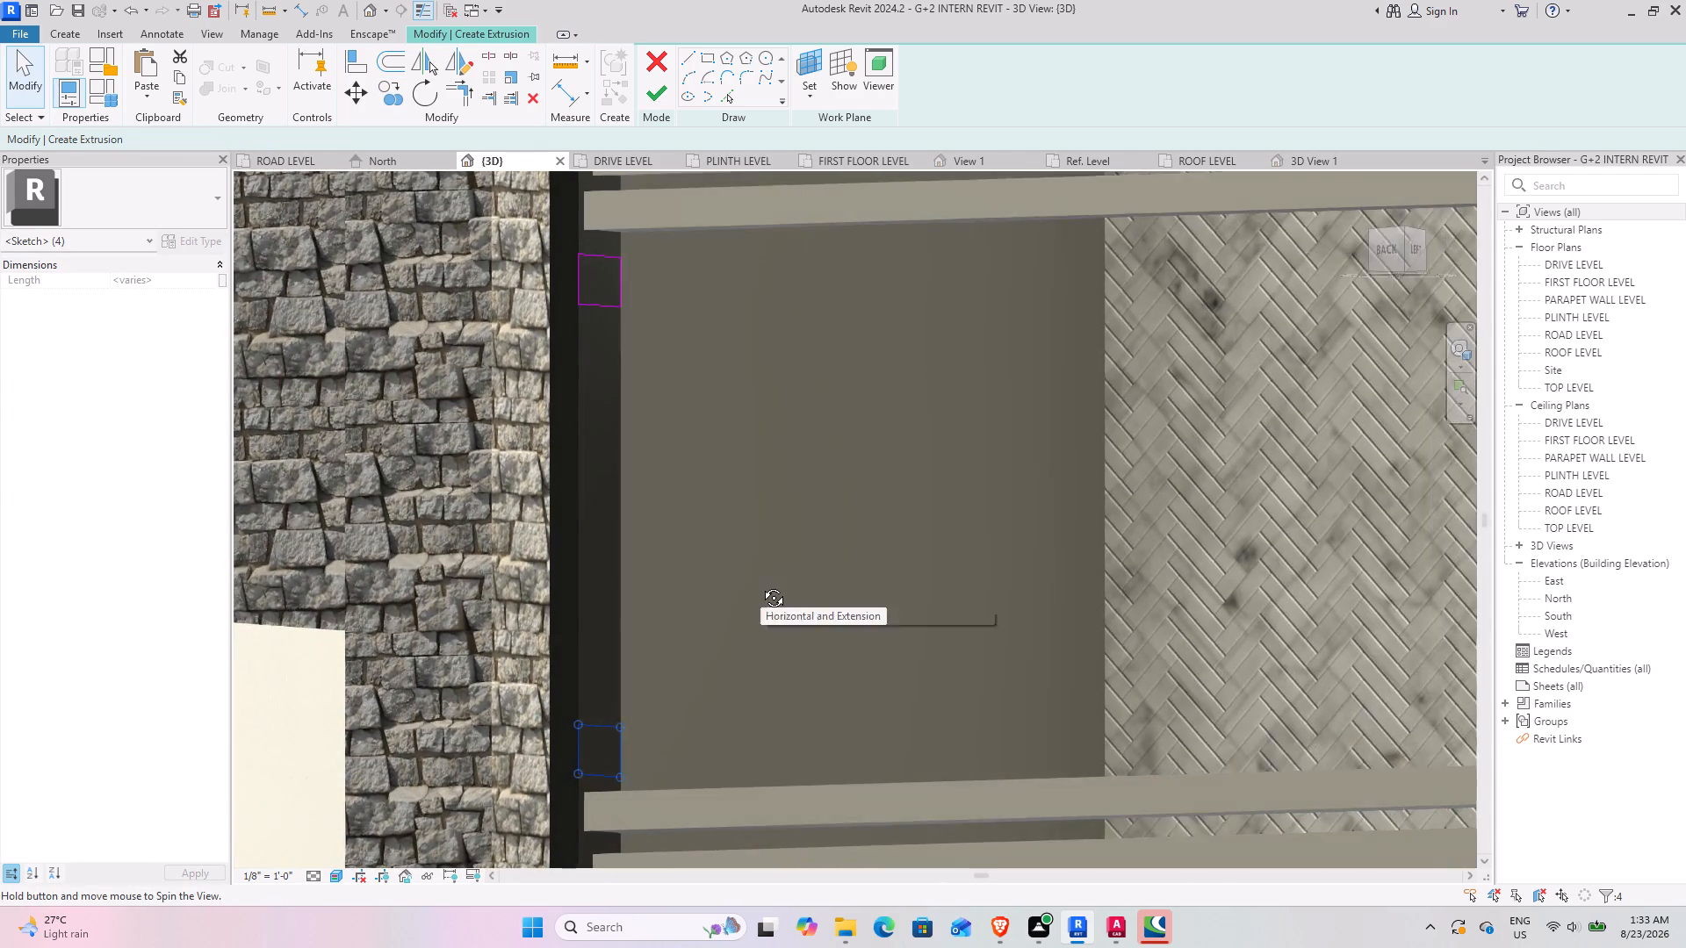
{"action": "middle_click_drag", "start_coordinate": [760, 585], "coordinate": [773, 613], "text": "shift"}
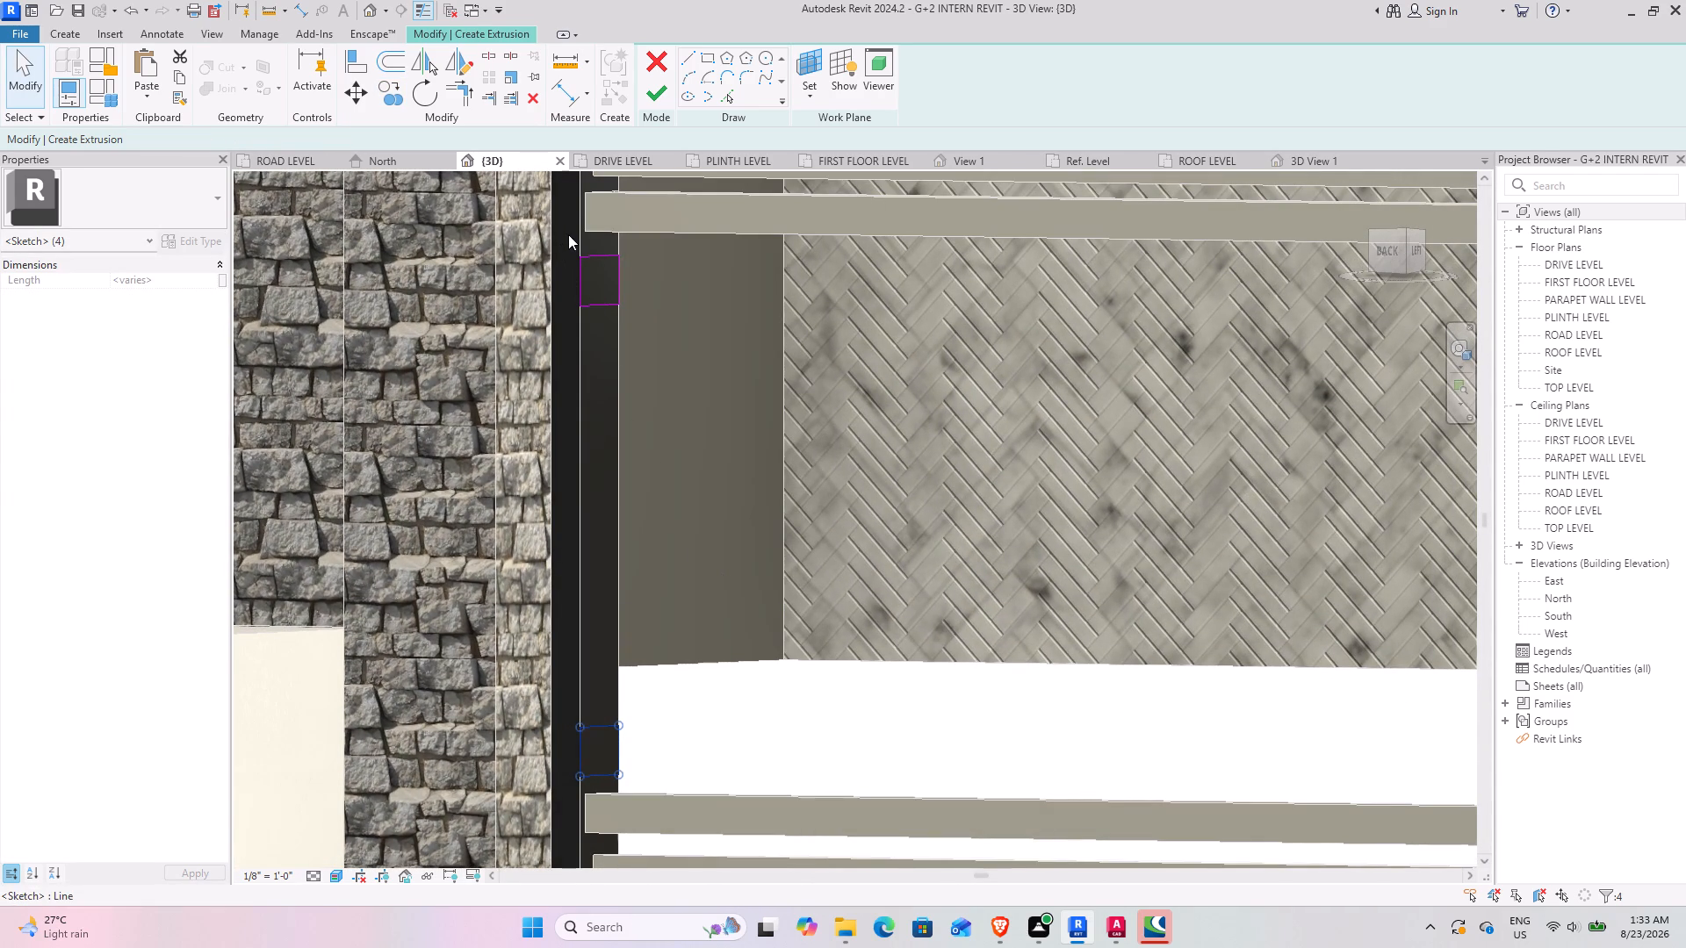
{"action": "left_click_drag", "start_coordinate": [570, 233], "coordinate": [653, 329]}
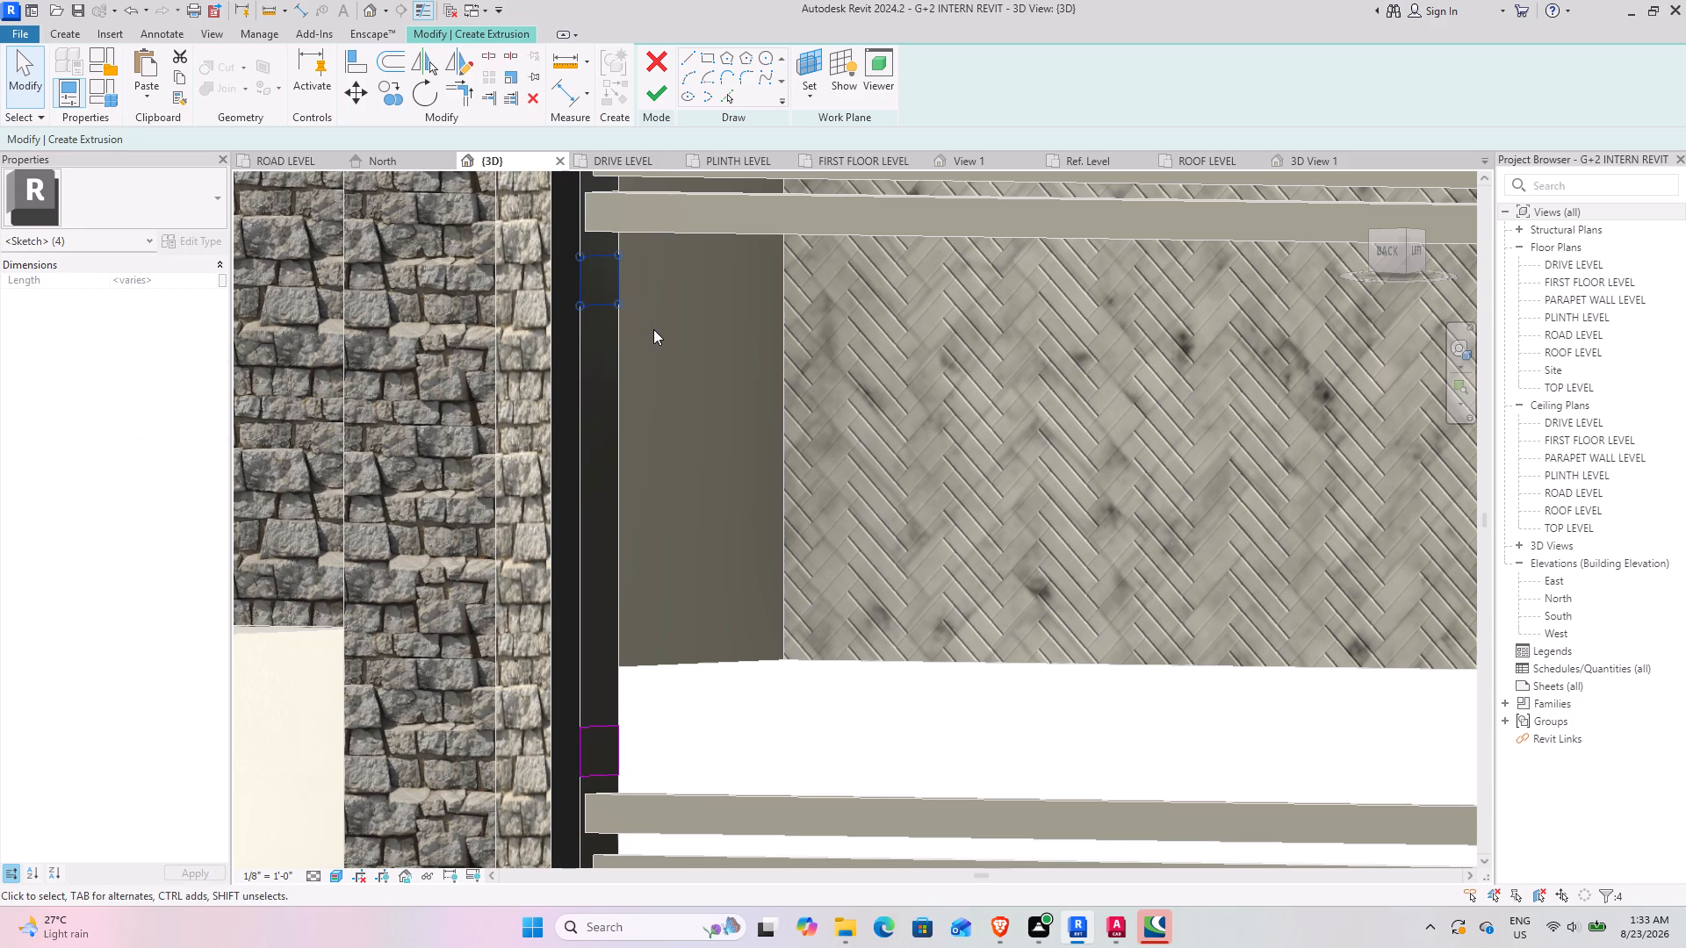
{"action": "key", "text": "Up"}
{"action": "left_click", "coordinate": [717, 375]}
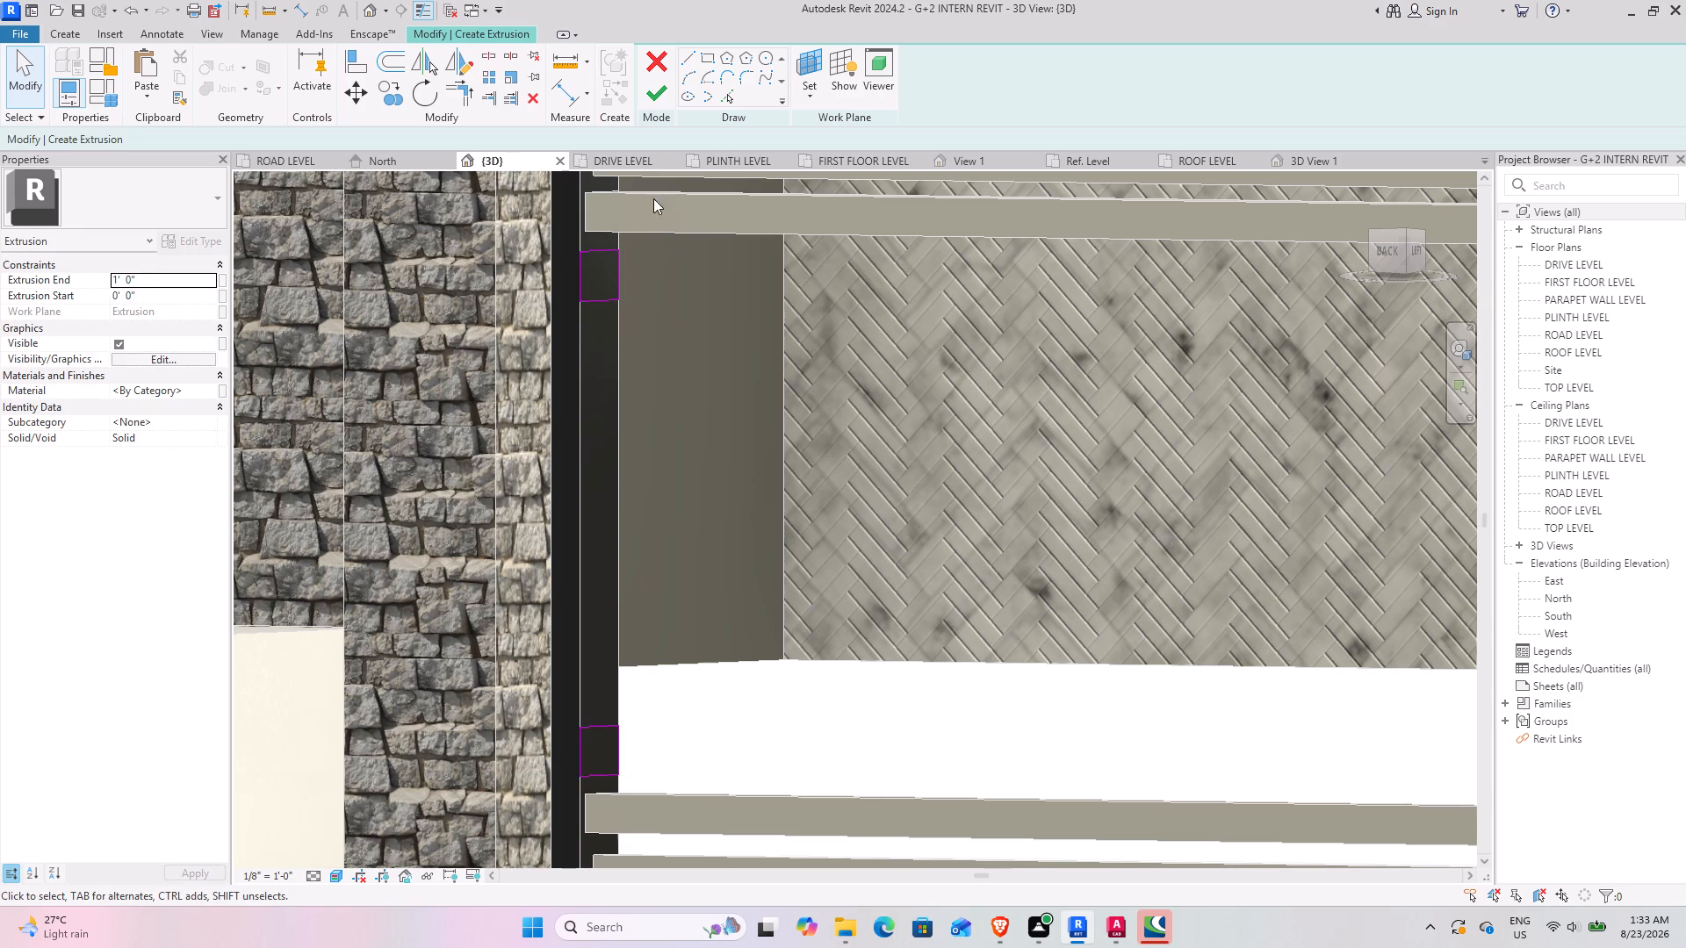
Finish the extrusion at a depth of 1' 0" to form two short blocks projecting from the post.
{"action": "left_click", "coordinate": [660, 89]}
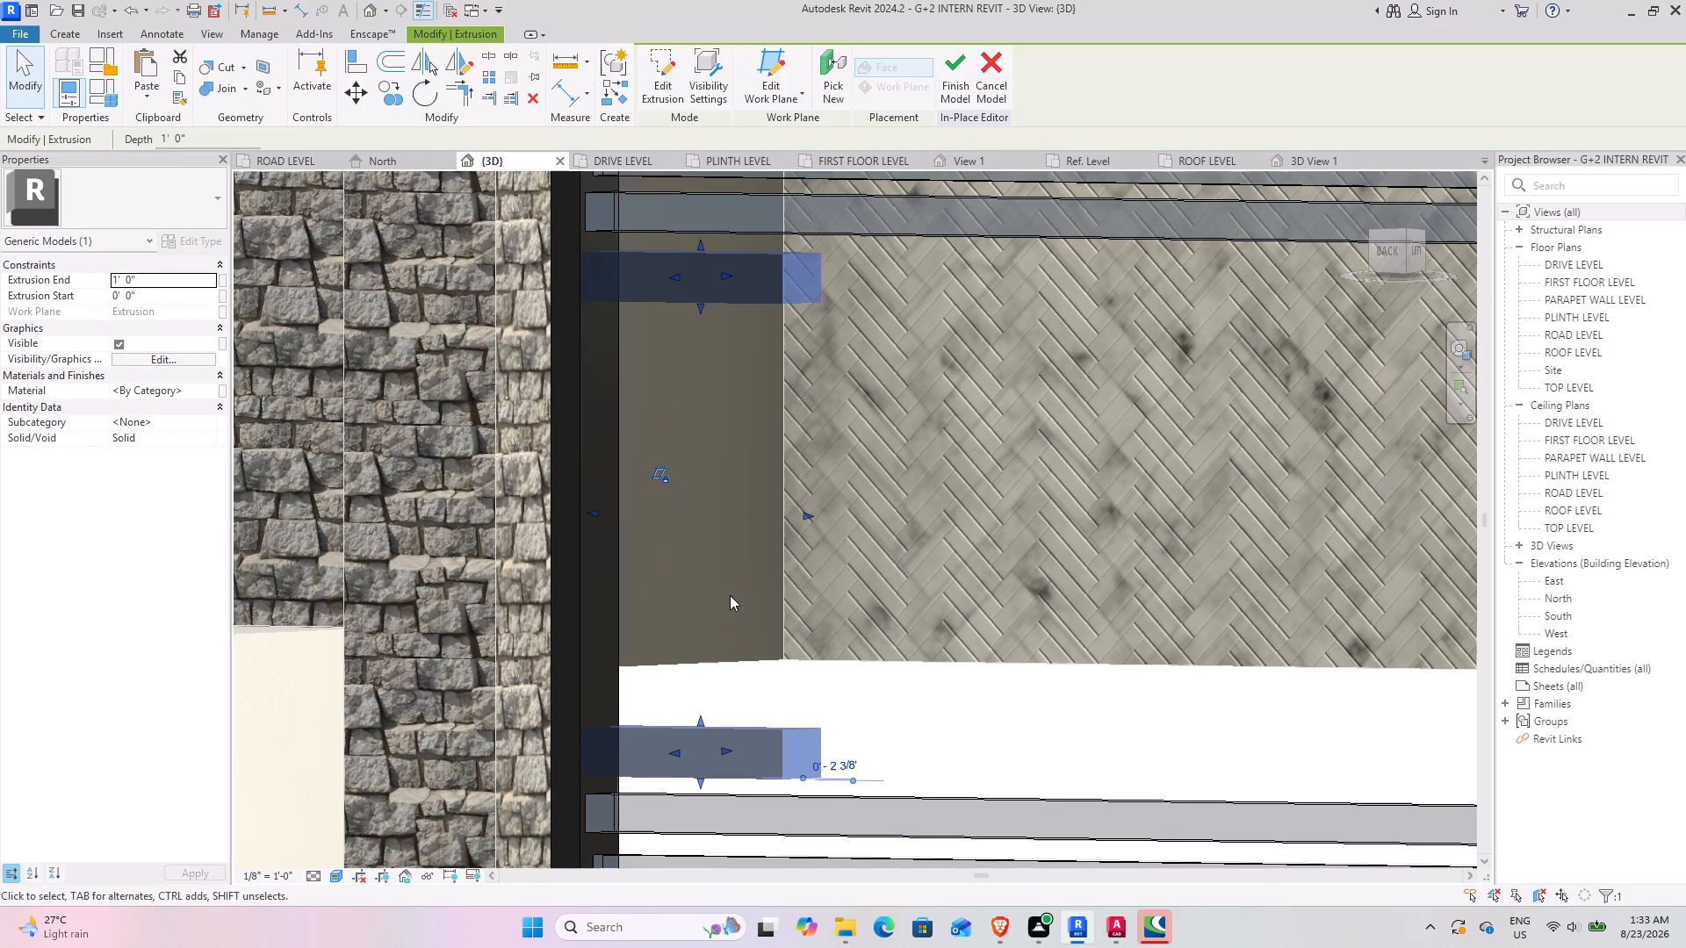
{"action": "middle_click_drag", "start_coordinate": [730, 595], "coordinate": [855, 624], "text": "shift"}
{"action": "scroll", "coordinate": [855, 624], "scroll_direction": "down", "scroll_amount": 6}
{"action": "middle_click_drag", "start_coordinate": [846, 621], "coordinate": [823, 561], "text": "shift"}
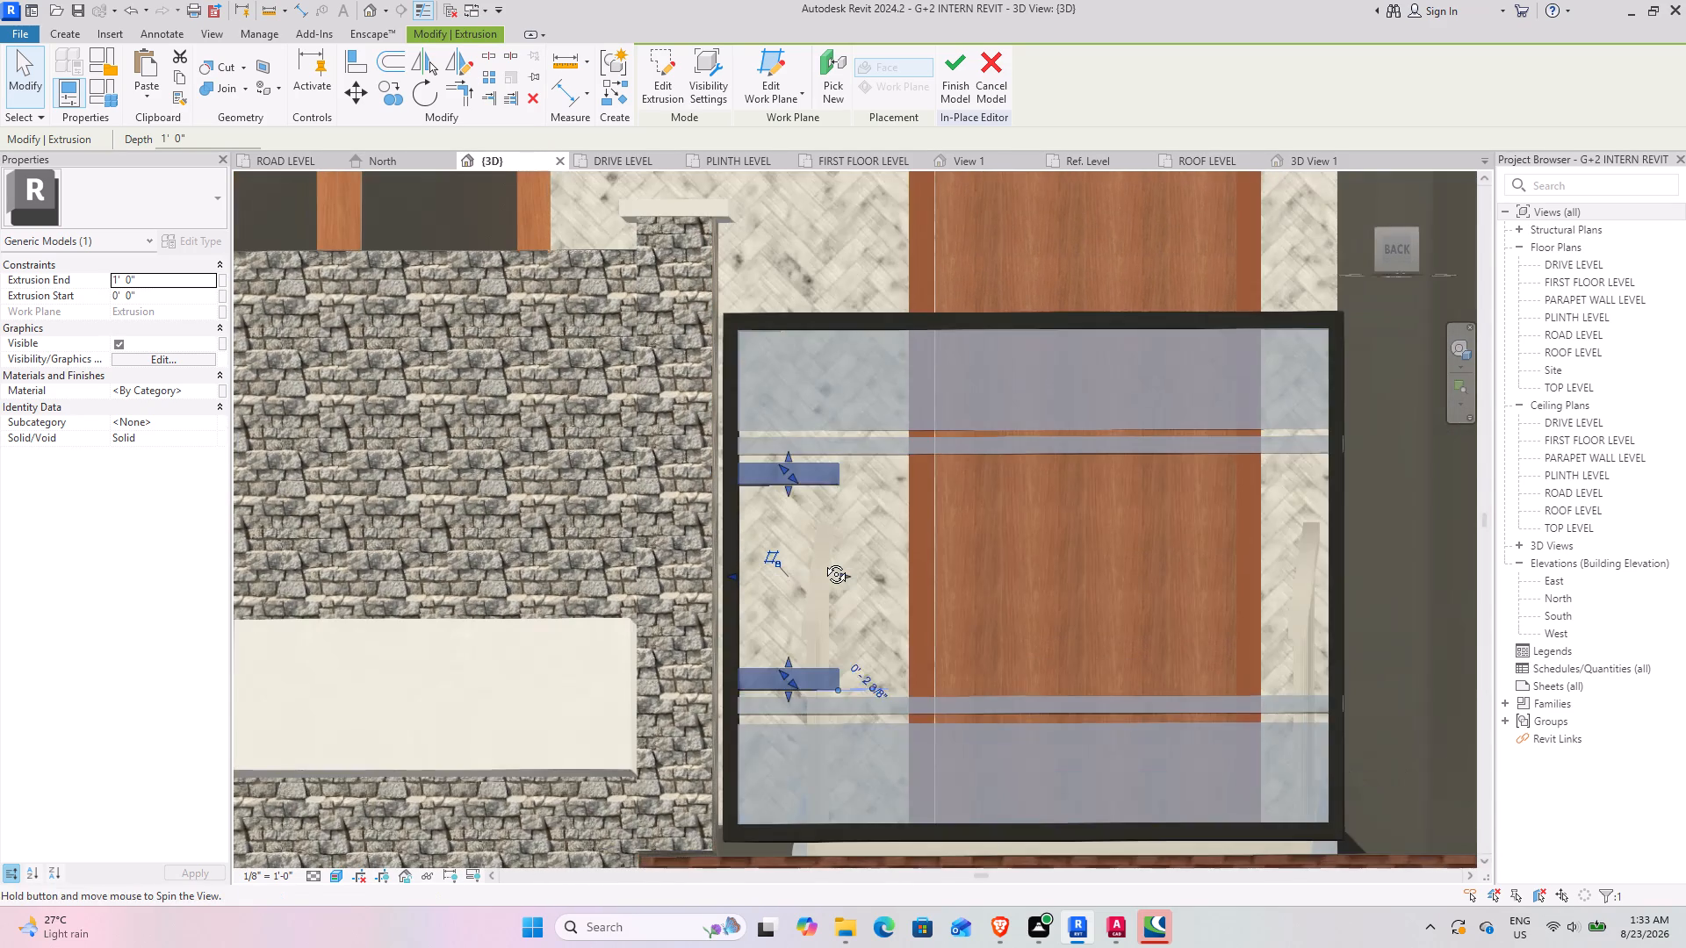
{"action": "middle_click_drag", "start_coordinate": [823, 561], "coordinate": [838, 619], "text": "shift"}
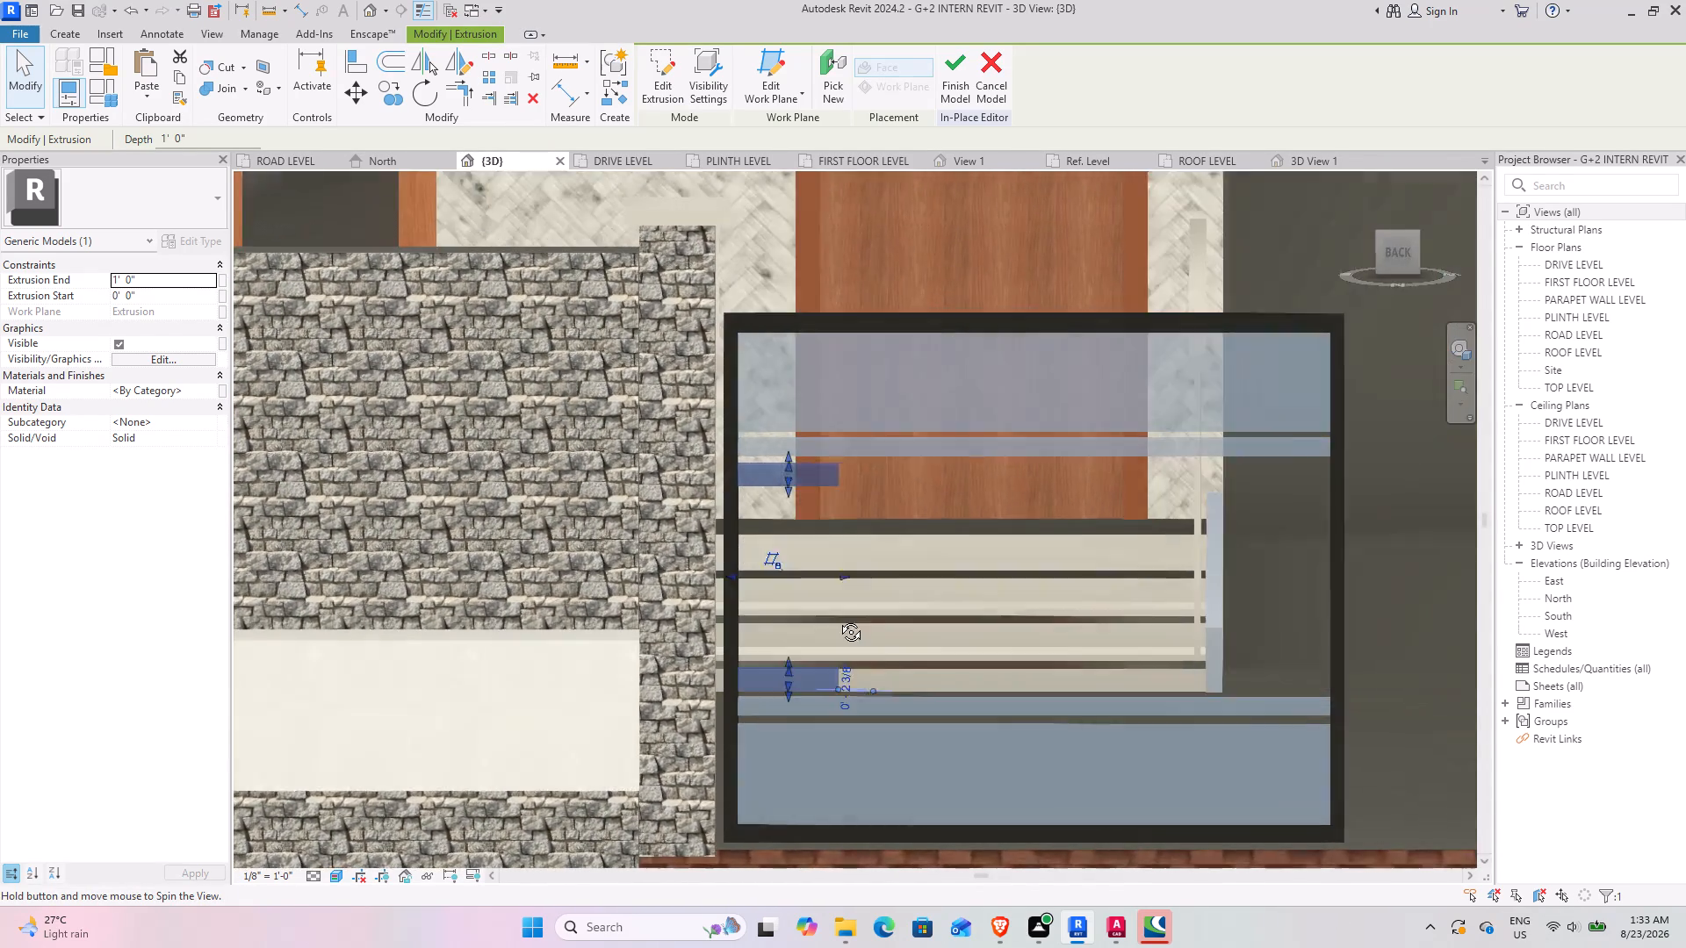
{"action": "middle_click_drag", "start_coordinate": [838, 619], "coordinate": [818, 637], "text": "shift"}
{"action": "scroll", "coordinate": [827, 660], "scroll_direction": "up", "scroll_amount": 3}
{"action": "middle_click_drag", "start_coordinate": [824, 638], "coordinate": [820, 692], "text": "shift"}
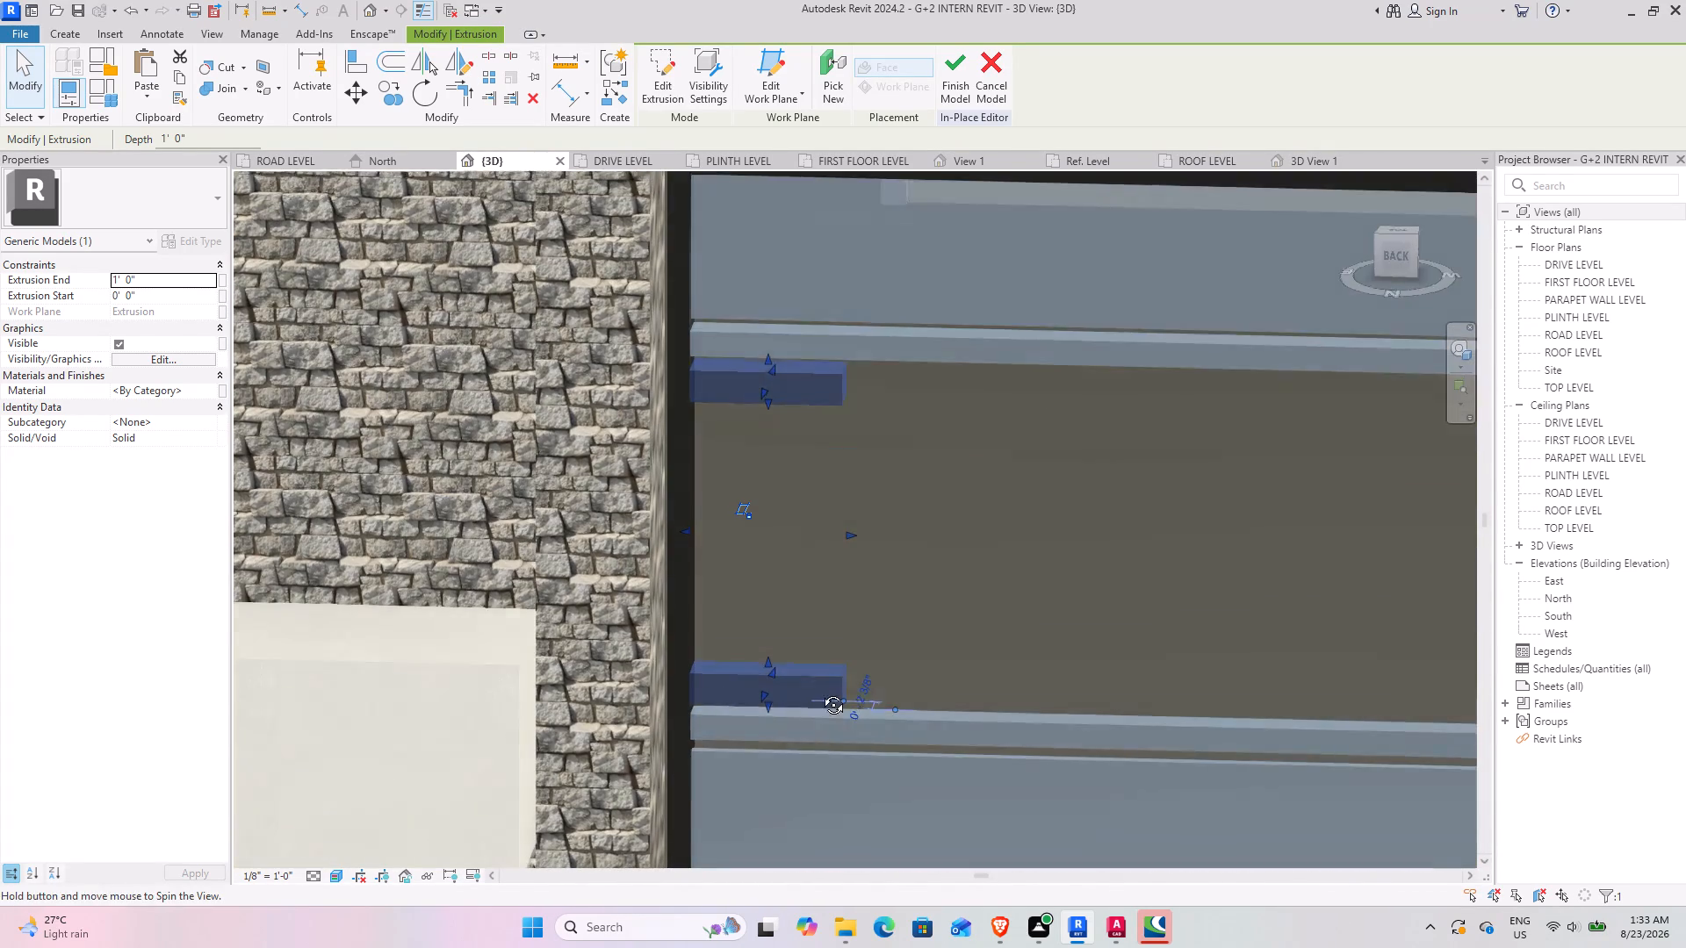
{"action": "middle_click_drag", "start_coordinate": [820, 692], "coordinate": [819, 712], "text": "shift"}
{"action": "middle_click_drag", "start_coordinate": [961, 592], "coordinate": [911, 657]}
{"action": "left_click", "coordinate": [933, 603]}
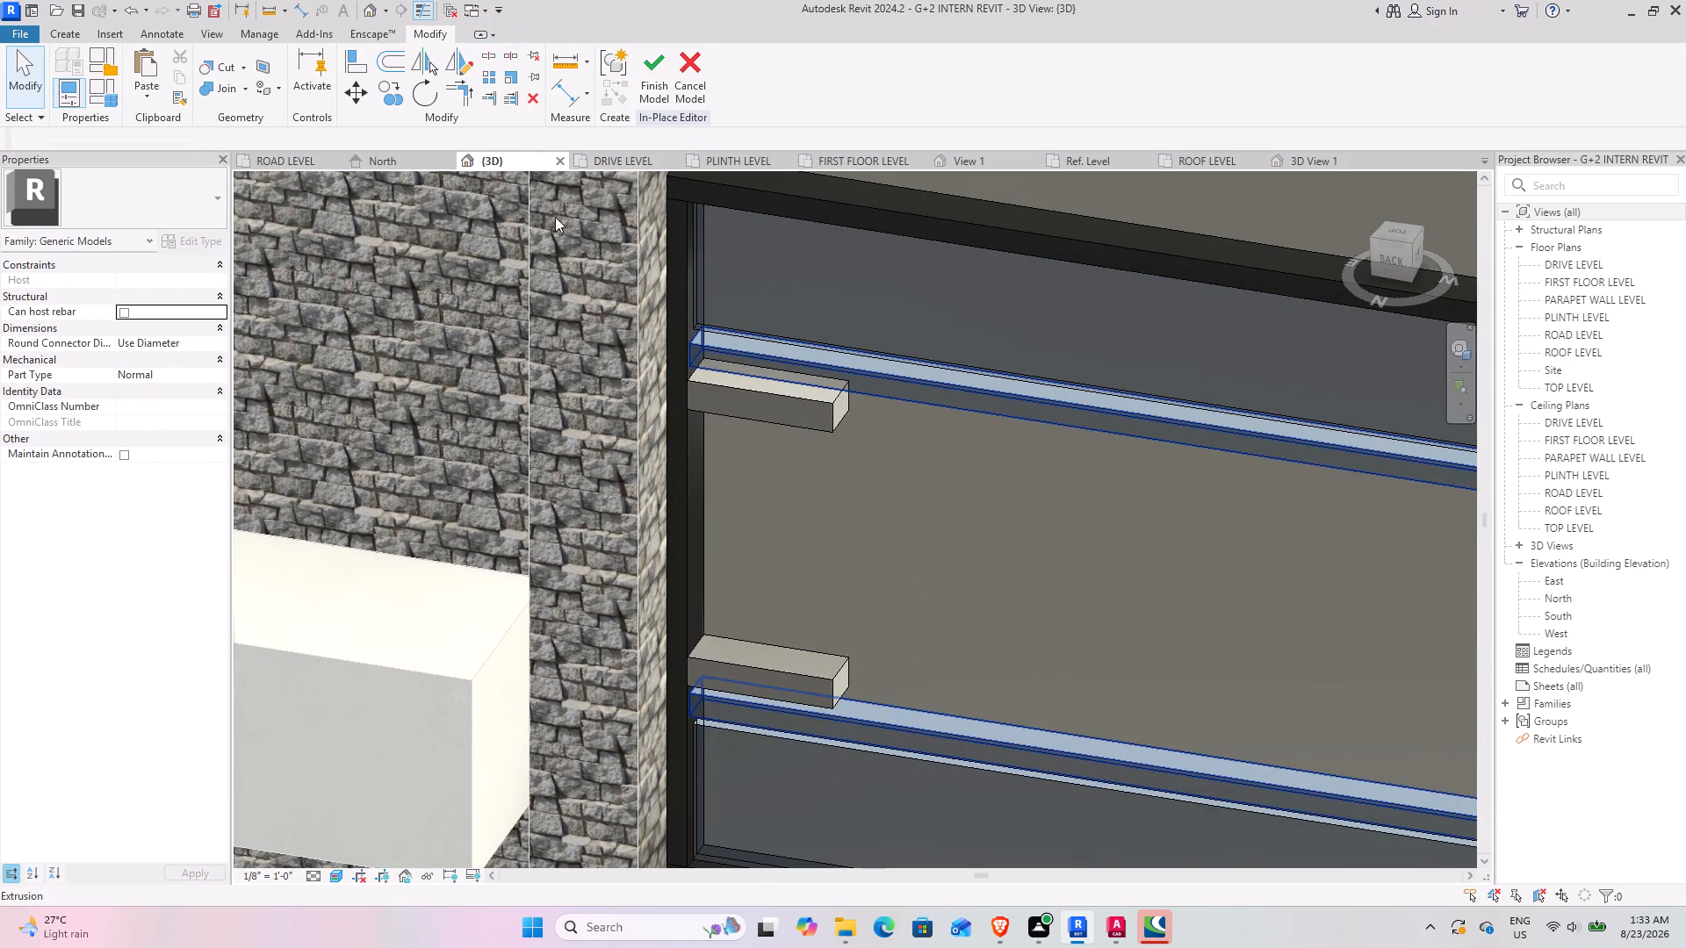
Extrude an upright 1' 0" from the lower short block's top face, sketching a rectangle about 4" by 1 13/16" at its free end.
{"action": "left_click", "coordinate": [43, 33]}
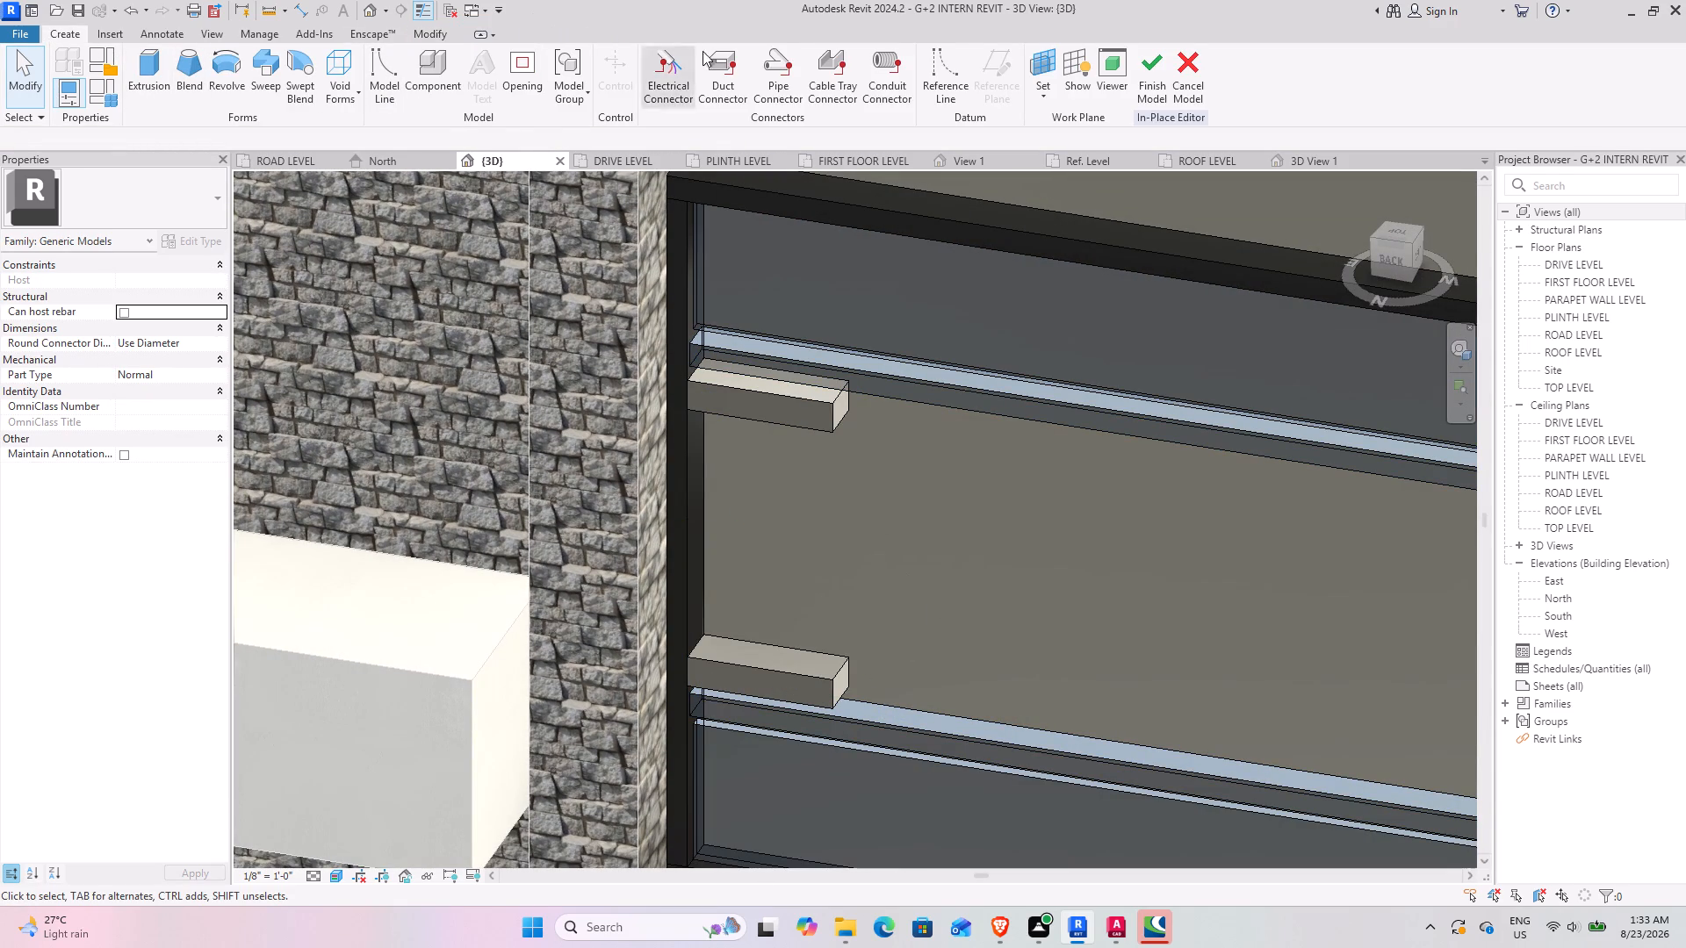
{"action": "left_click", "coordinate": [159, 56]}
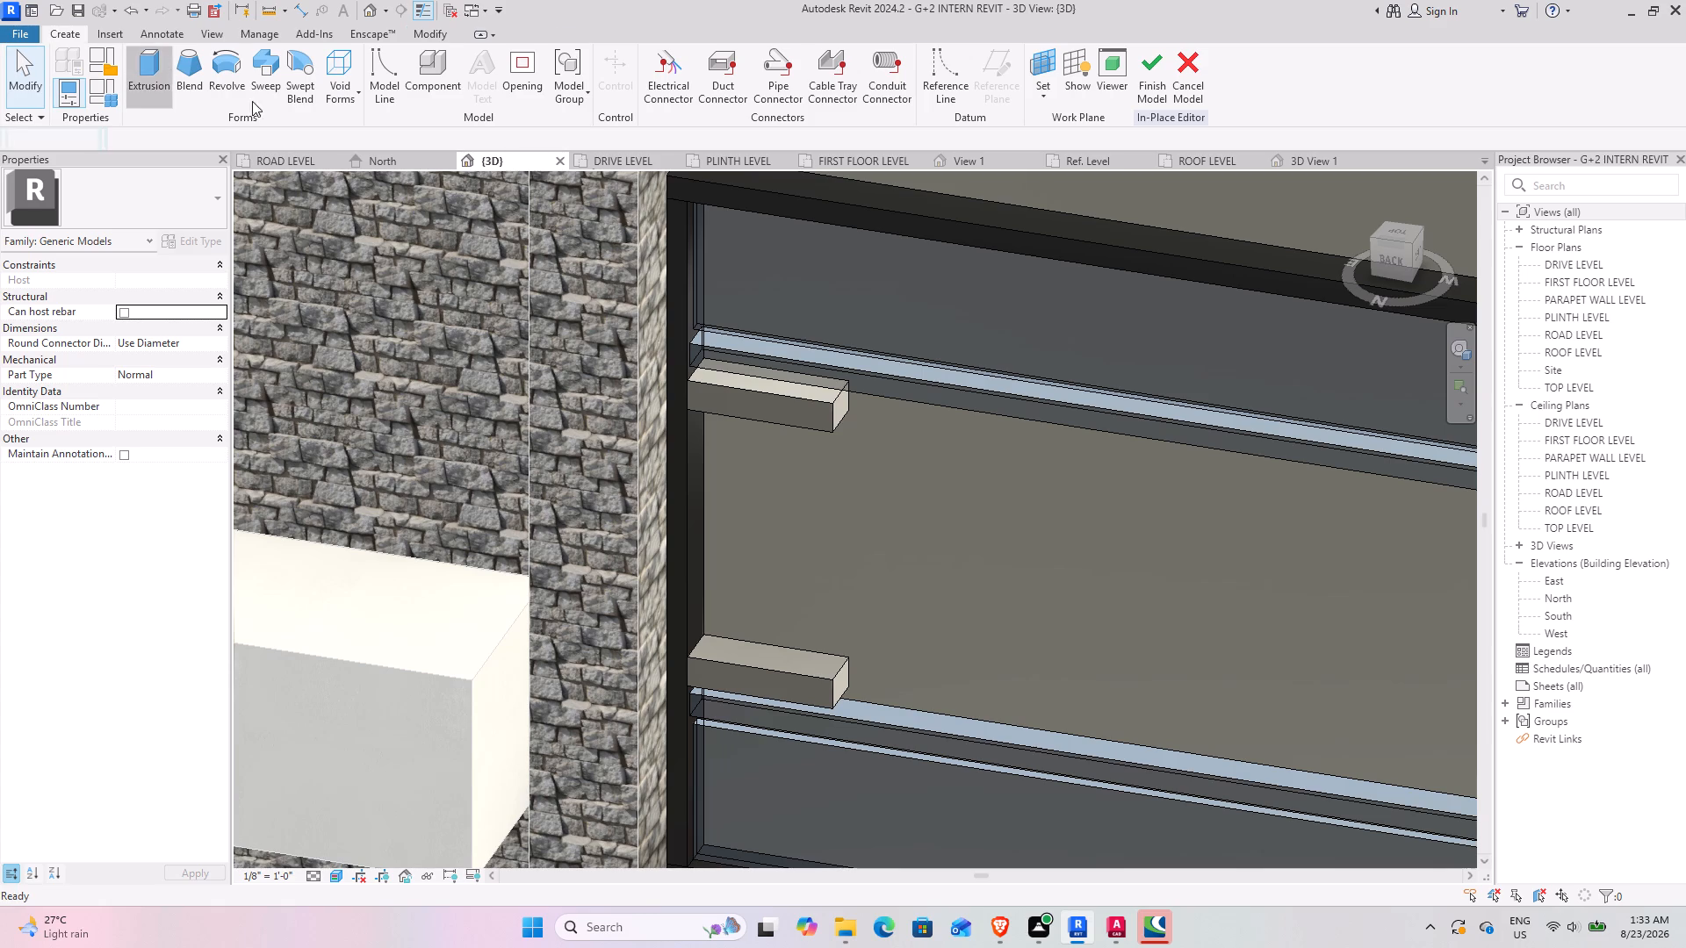
{"action": "left_click", "coordinate": [806, 90]}
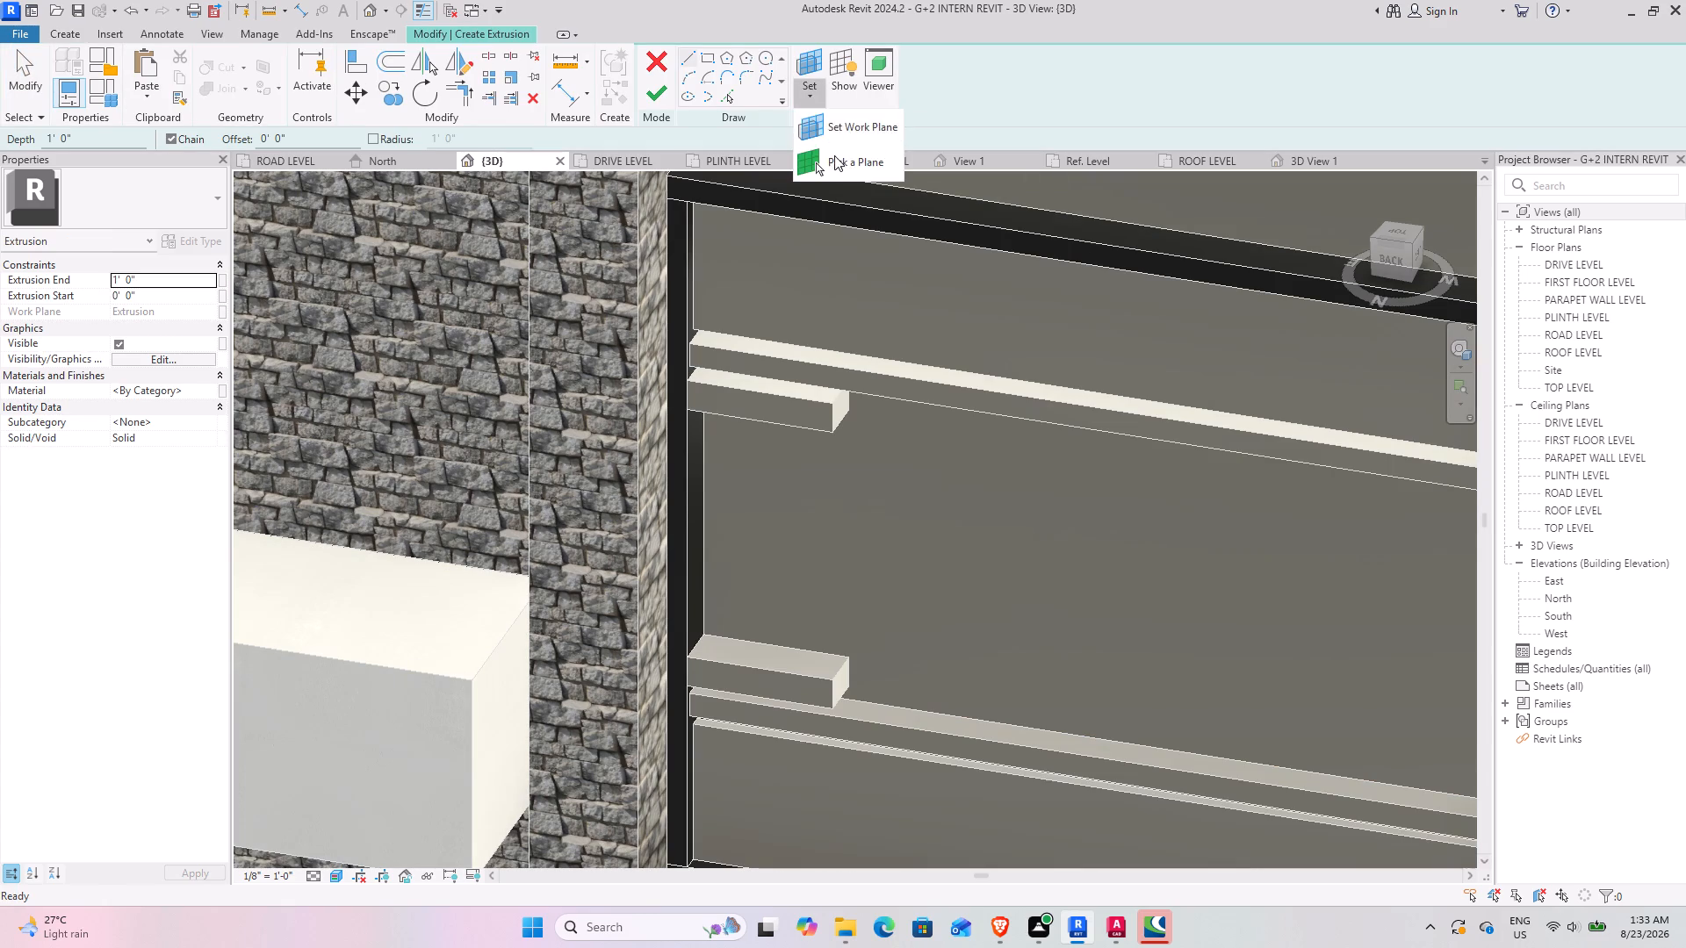
{"action": "left_click", "coordinate": [834, 155]}
{"action": "left_click", "coordinate": [825, 648]}
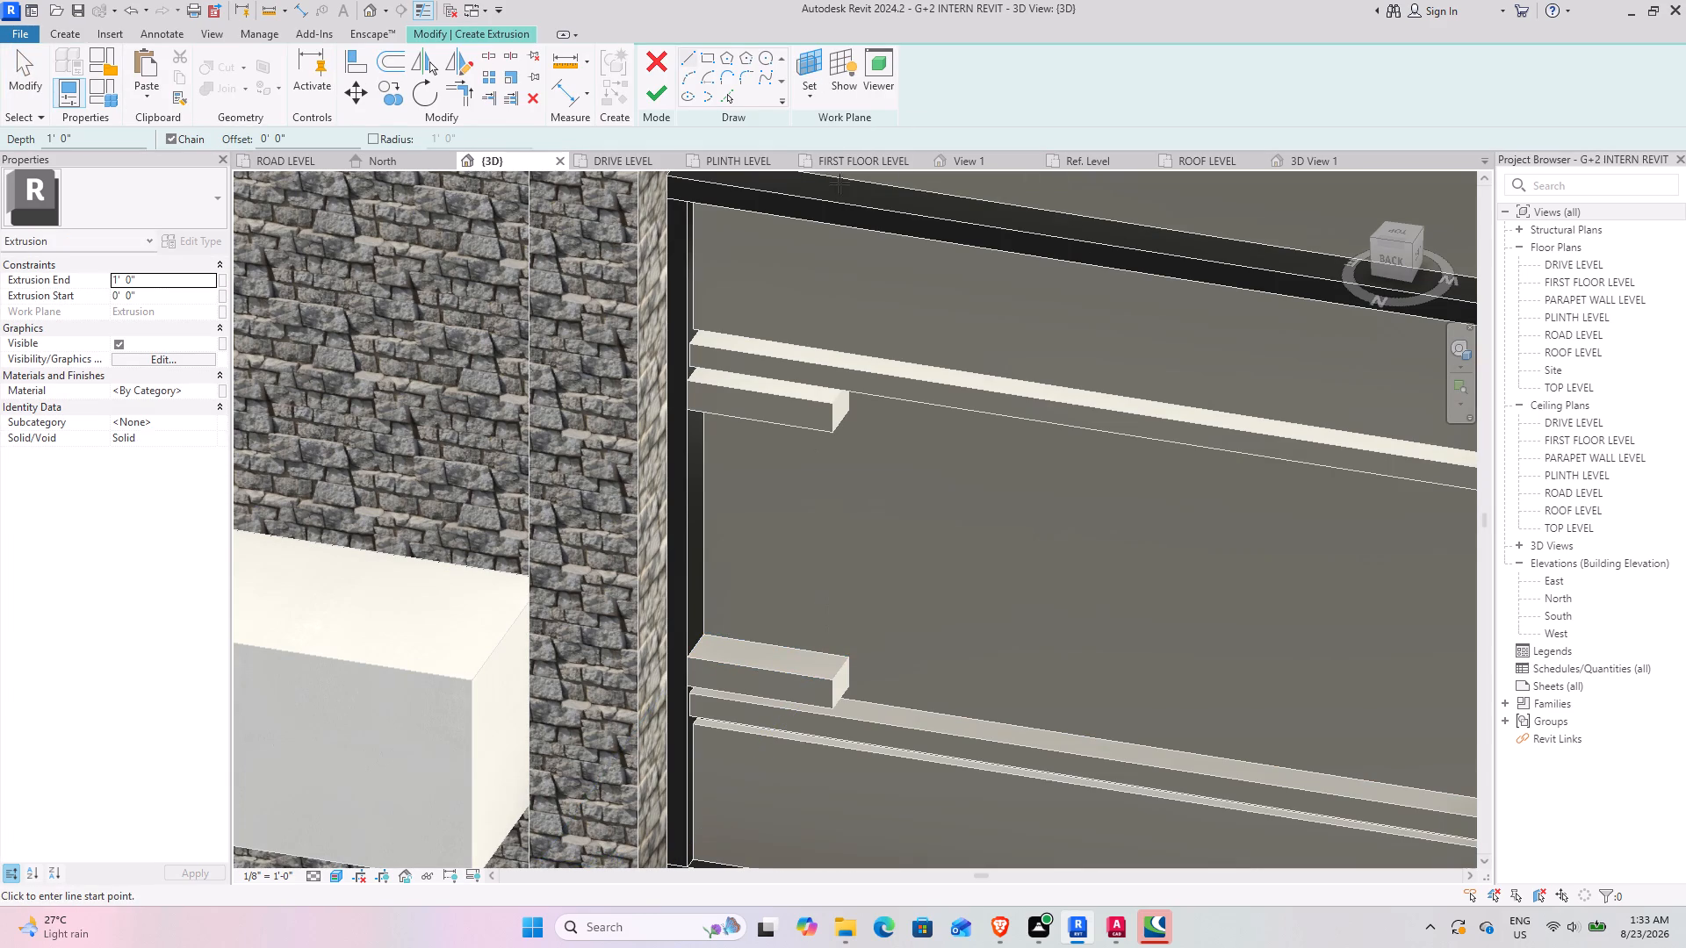
{"action": "left_click", "coordinate": [705, 59]}
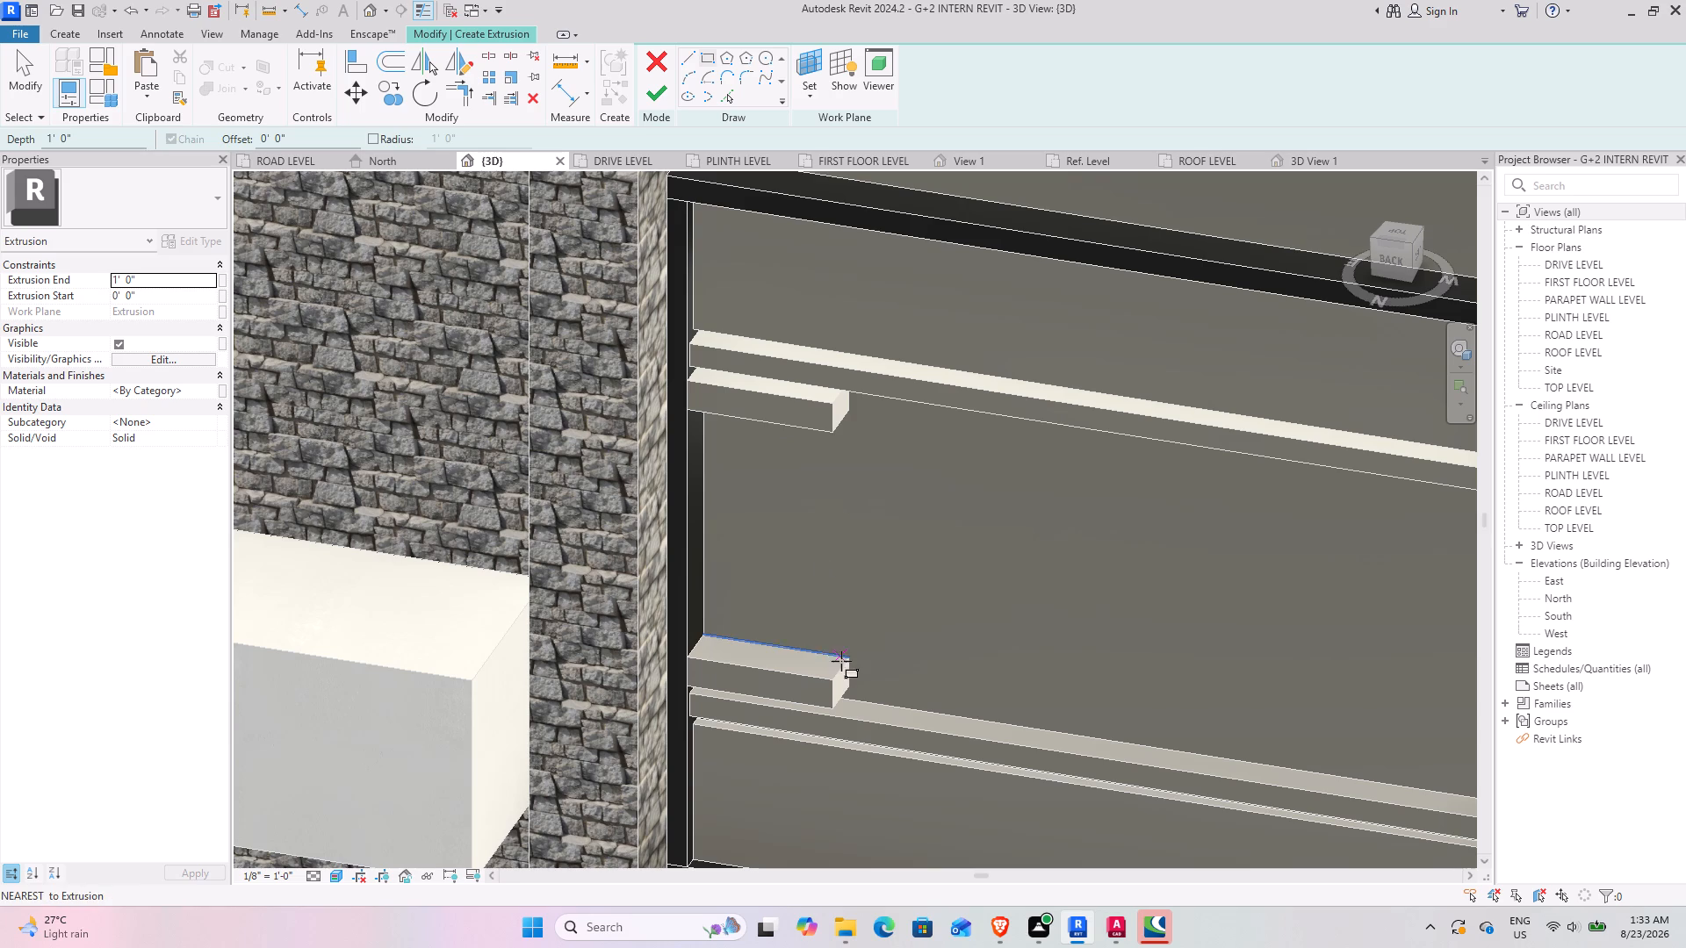
{"action": "left_click", "coordinate": [847, 657]}
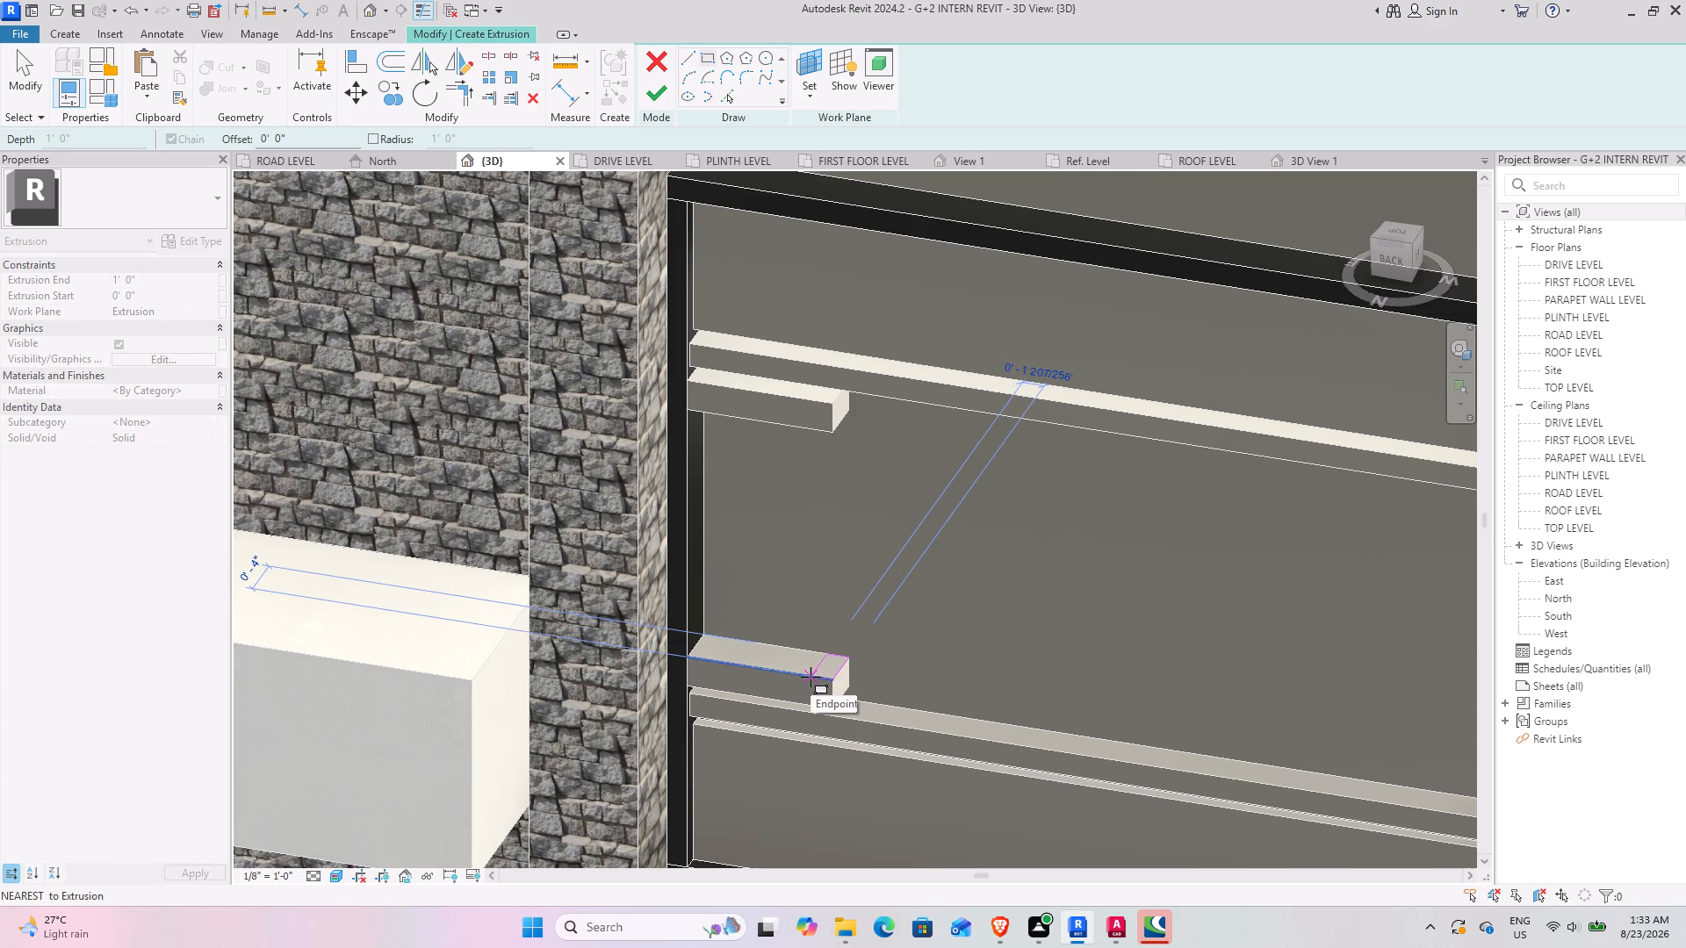
{"action": "left_click", "coordinate": [811, 677]}
{"action": "left_click", "coordinate": [651, 81]}
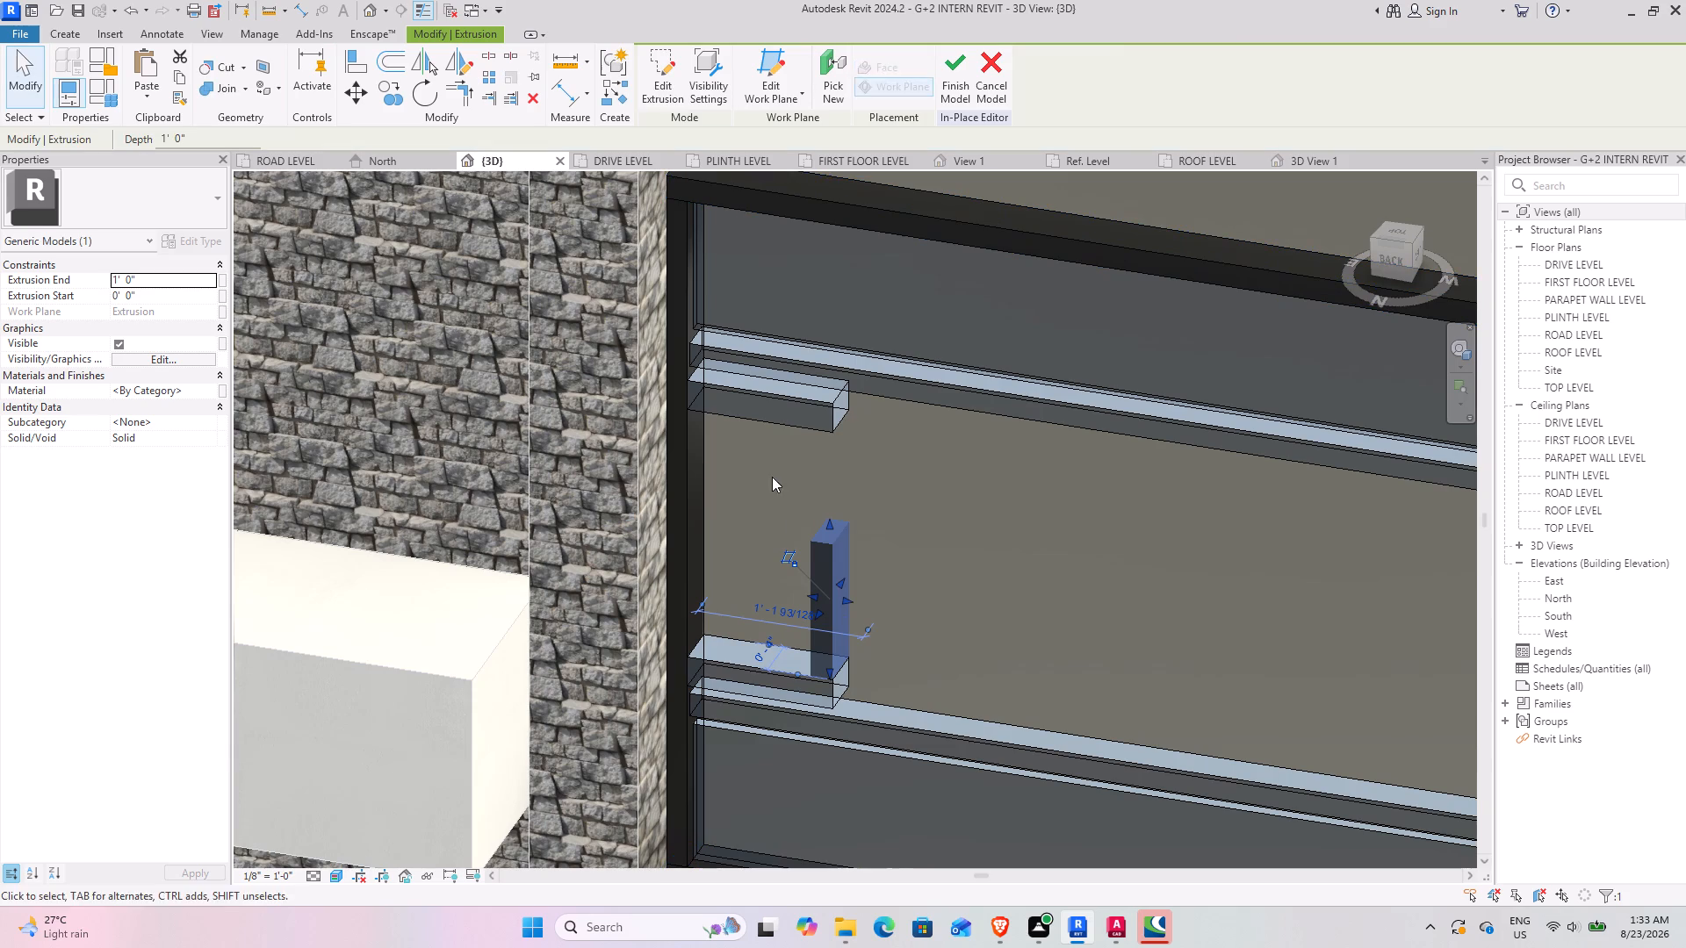
Stretch the top of the upright to the underside of the upper short block, an extrusion end of 1' 9 15/16".
{"action": "left_click_drag", "start_coordinate": [830, 521], "coordinate": [818, 441]}
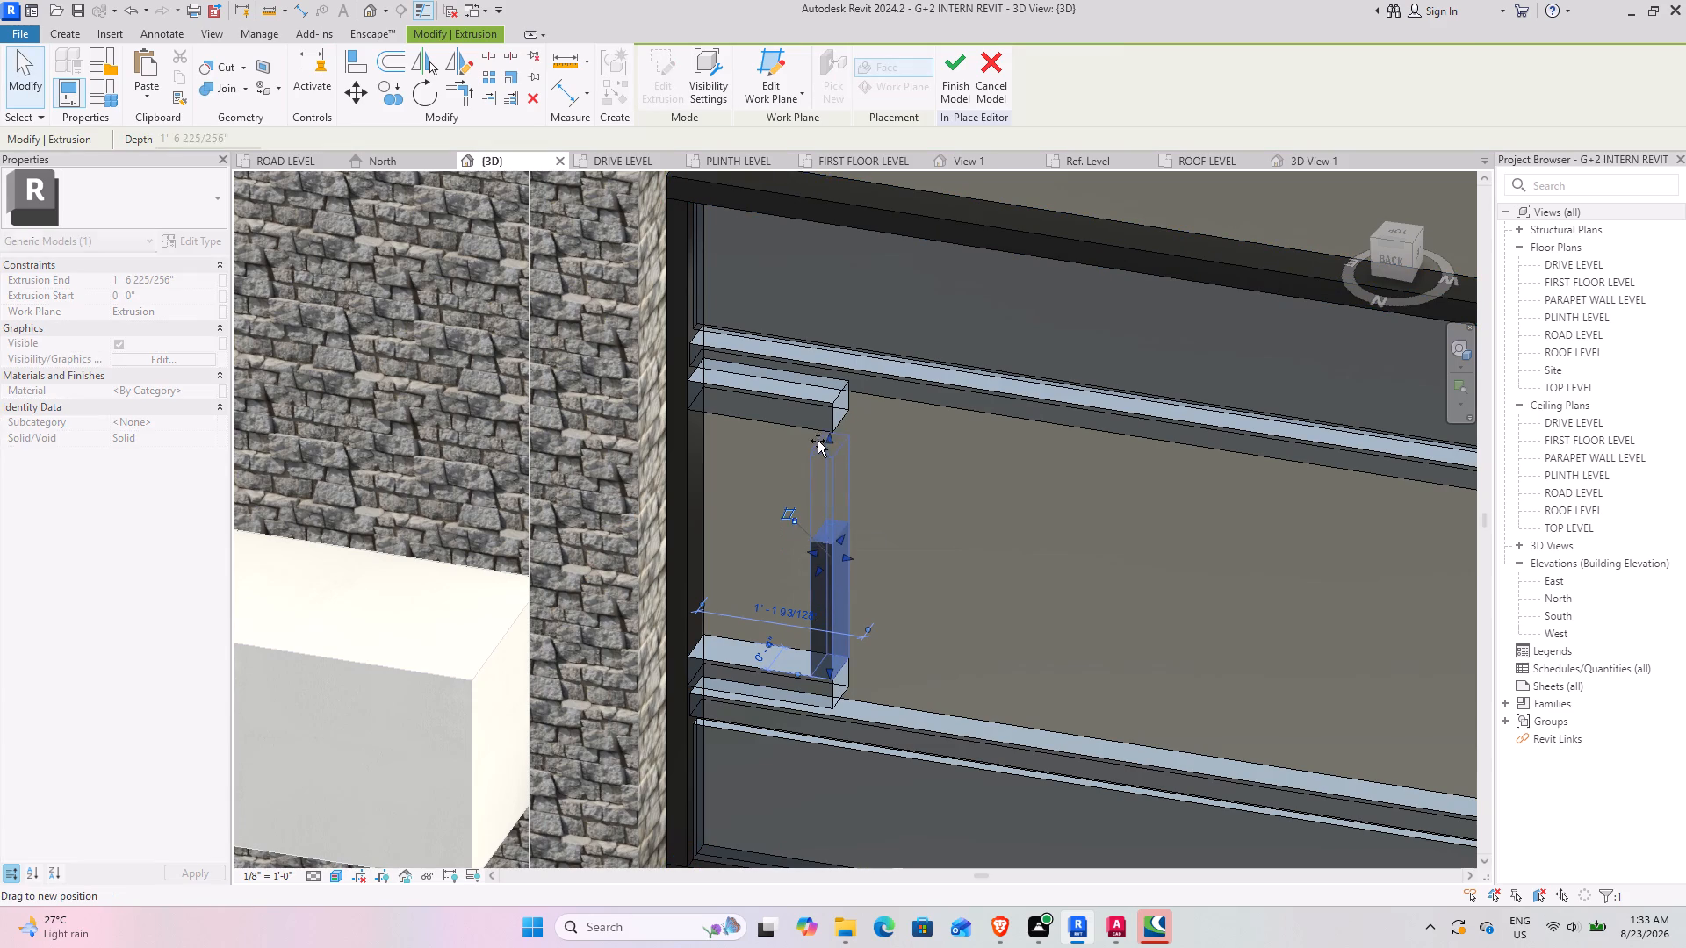
{"action": "left_click_drag", "start_coordinate": [818, 441], "coordinate": [821, 413]}
Inspect how the upright and short blocks sit against the gate frame and bars from several angles.
{"action": "middle_click_drag", "start_coordinate": [887, 513], "coordinate": [939, 348], "text": "shift"}
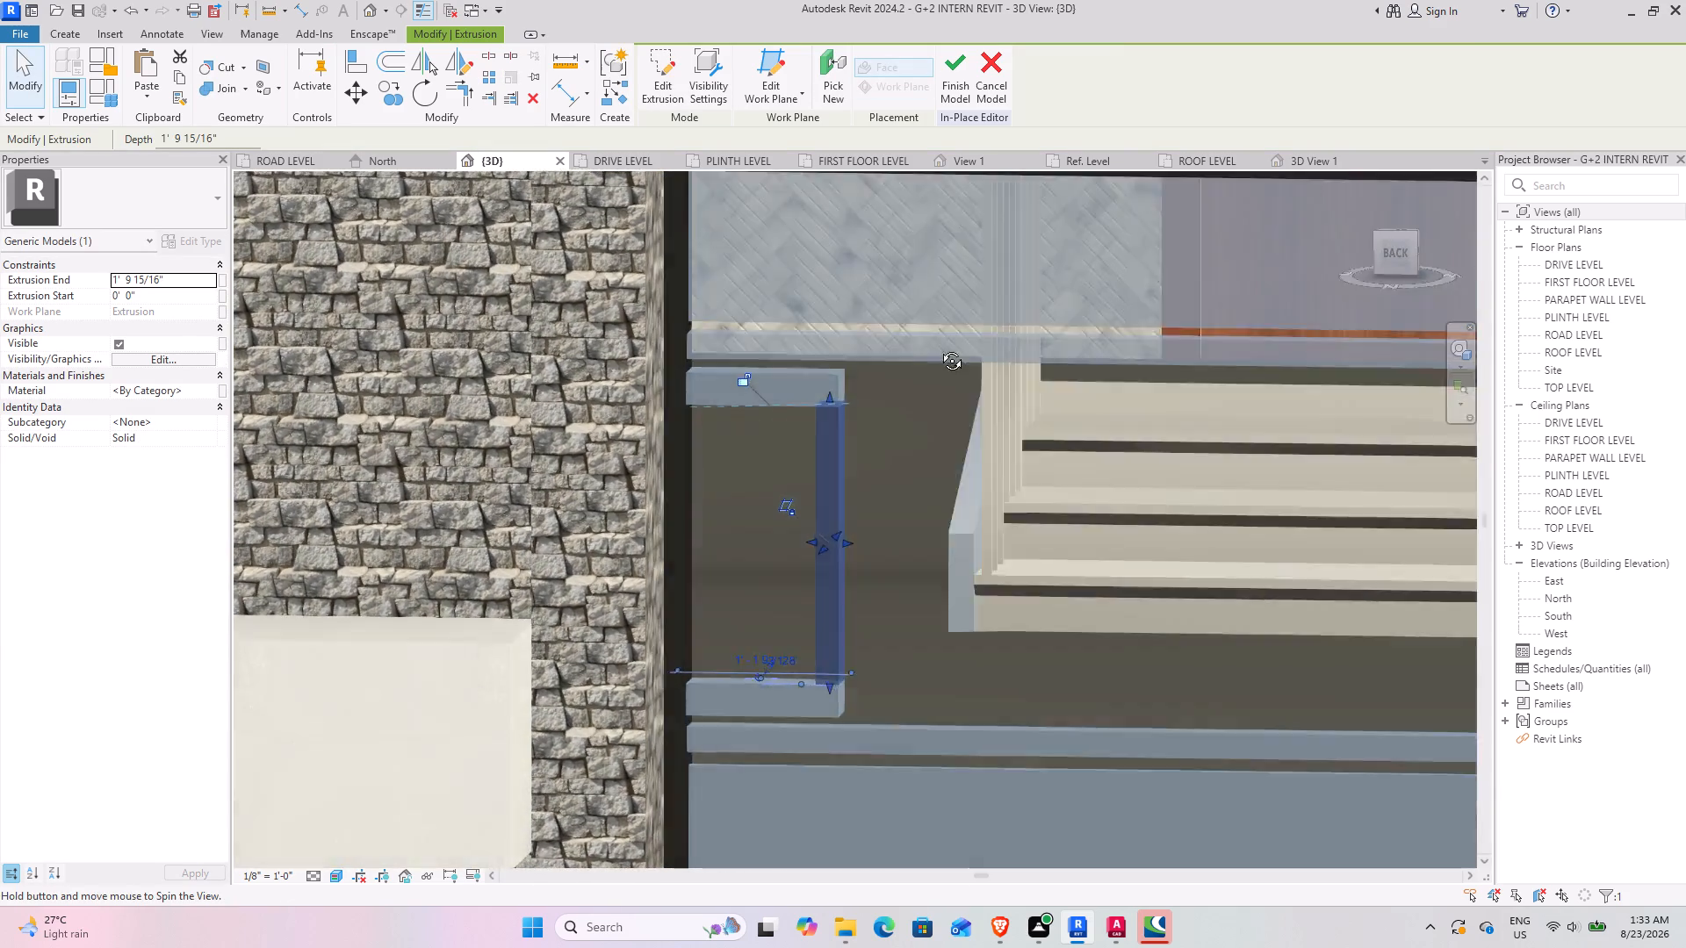
{"action": "middle_click_drag", "start_coordinate": [939, 348], "coordinate": [951, 312], "text": "shift"}
{"action": "left_click", "coordinate": [994, 528]}
{"action": "middle_click_drag", "start_coordinate": [978, 528], "coordinate": [823, 541]}
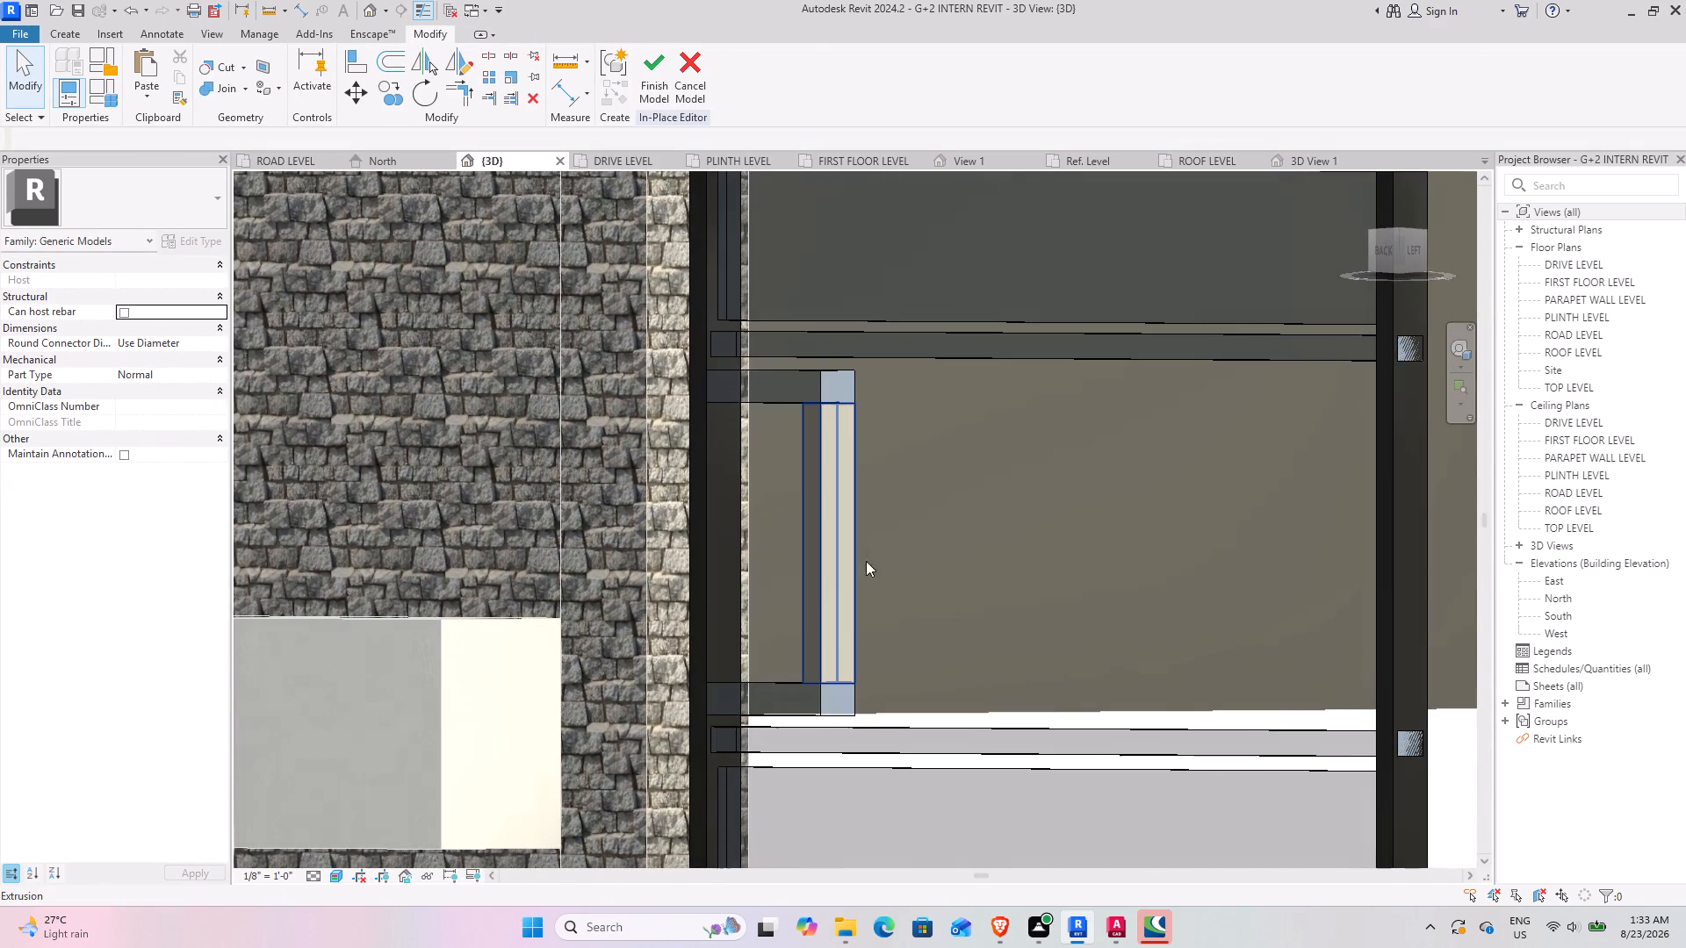
{"action": "left_click", "coordinate": [942, 502]}
{"action": "middle_click_drag", "start_coordinate": [937, 500], "coordinate": [1023, 514], "text": "shift"}
{"action": "scroll", "coordinate": [1023, 514], "scroll_direction": "down", "scroll_amount": 1}
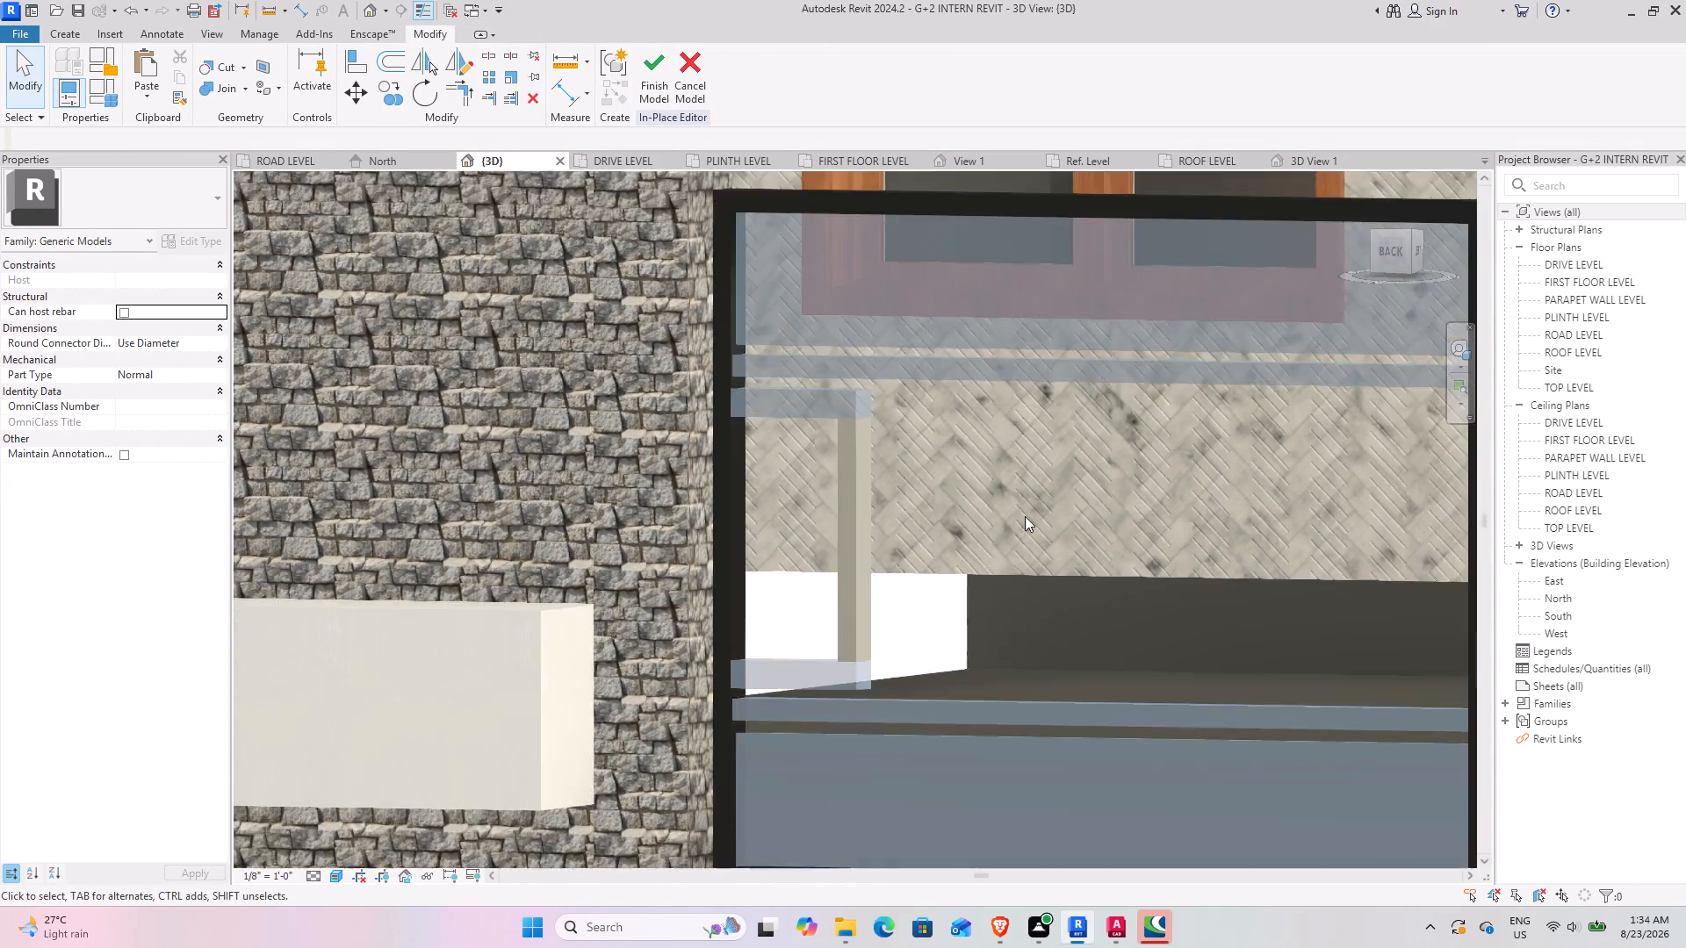
{"action": "scroll", "coordinate": [1025, 516], "scroll_direction": "down", "scroll_amount": 4}
{"action": "middle_click_drag", "start_coordinate": [1011, 499], "coordinate": [904, 550], "text": "shift"}
{"action": "middle_click_drag", "start_coordinate": [934, 542], "coordinate": [1023, 577]}
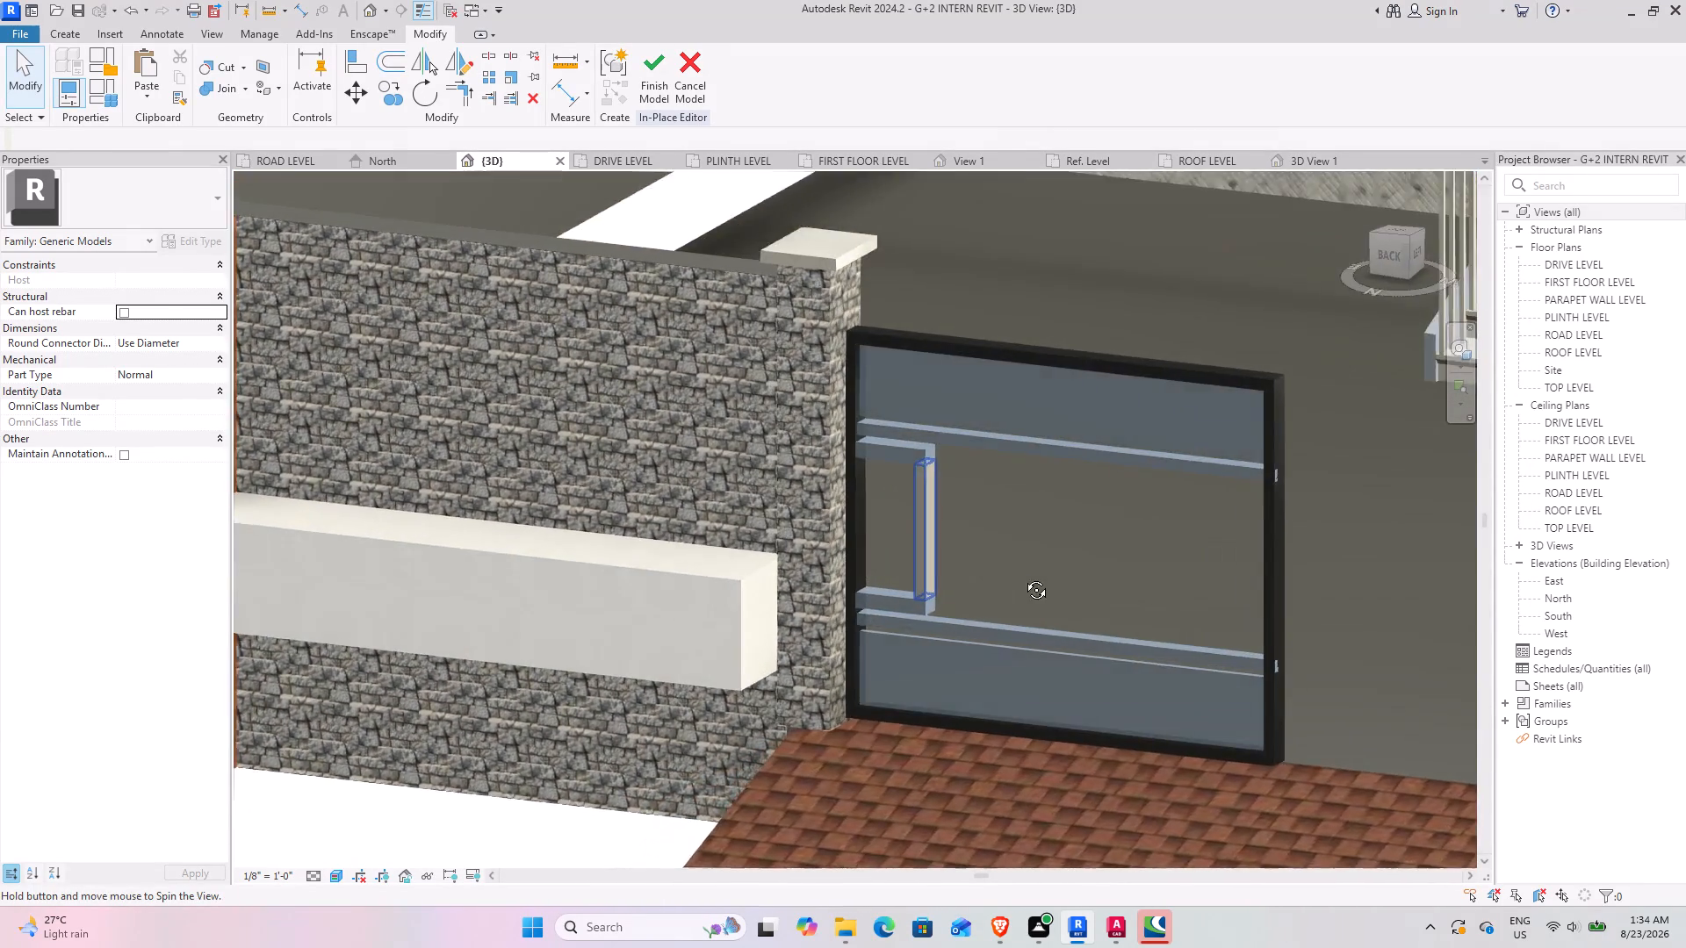
{"action": "middle_click_drag", "start_coordinate": [1023, 577], "coordinate": [942, 564]}
{"action": "left_click", "coordinate": [1165, 492]}
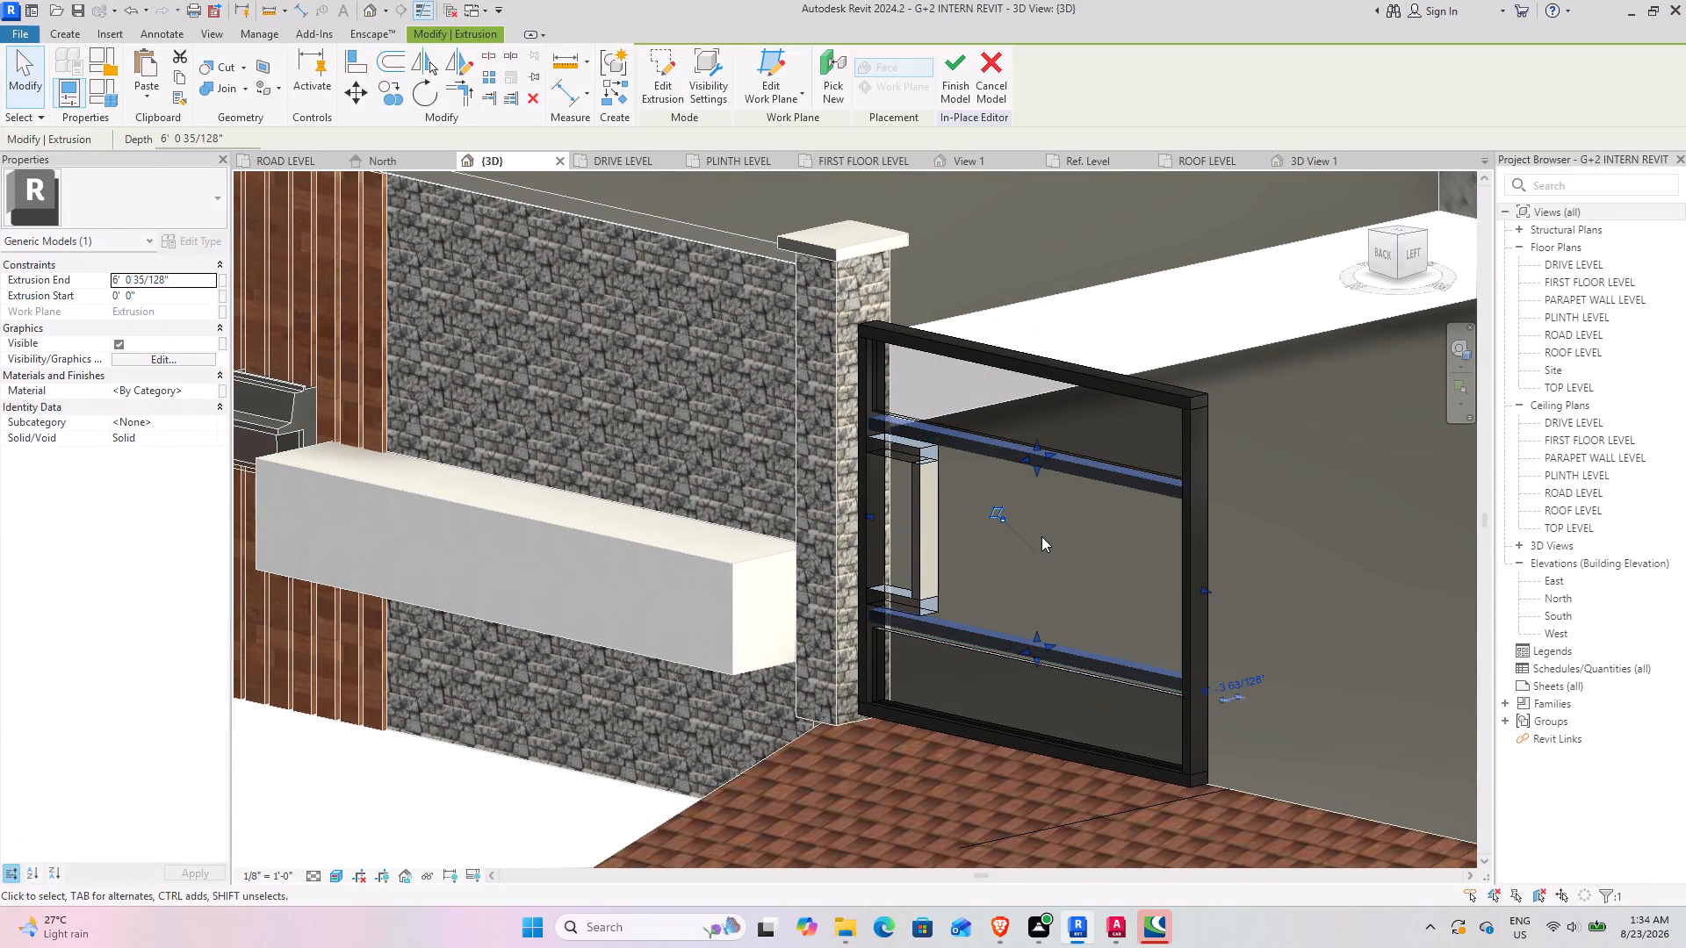
{"action": "middle_click_drag", "start_coordinate": [1040, 536], "coordinate": [1227, 547], "text": "shift"}
{"action": "left_click_drag", "start_coordinate": [1273, 553], "coordinate": [1254, 554]}
{"action": "left_click", "coordinate": [1164, 551]}
{"action": "middle_click_drag", "start_coordinate": [1156, 550], "coordinate": [1013, 531], "text": "shift"}
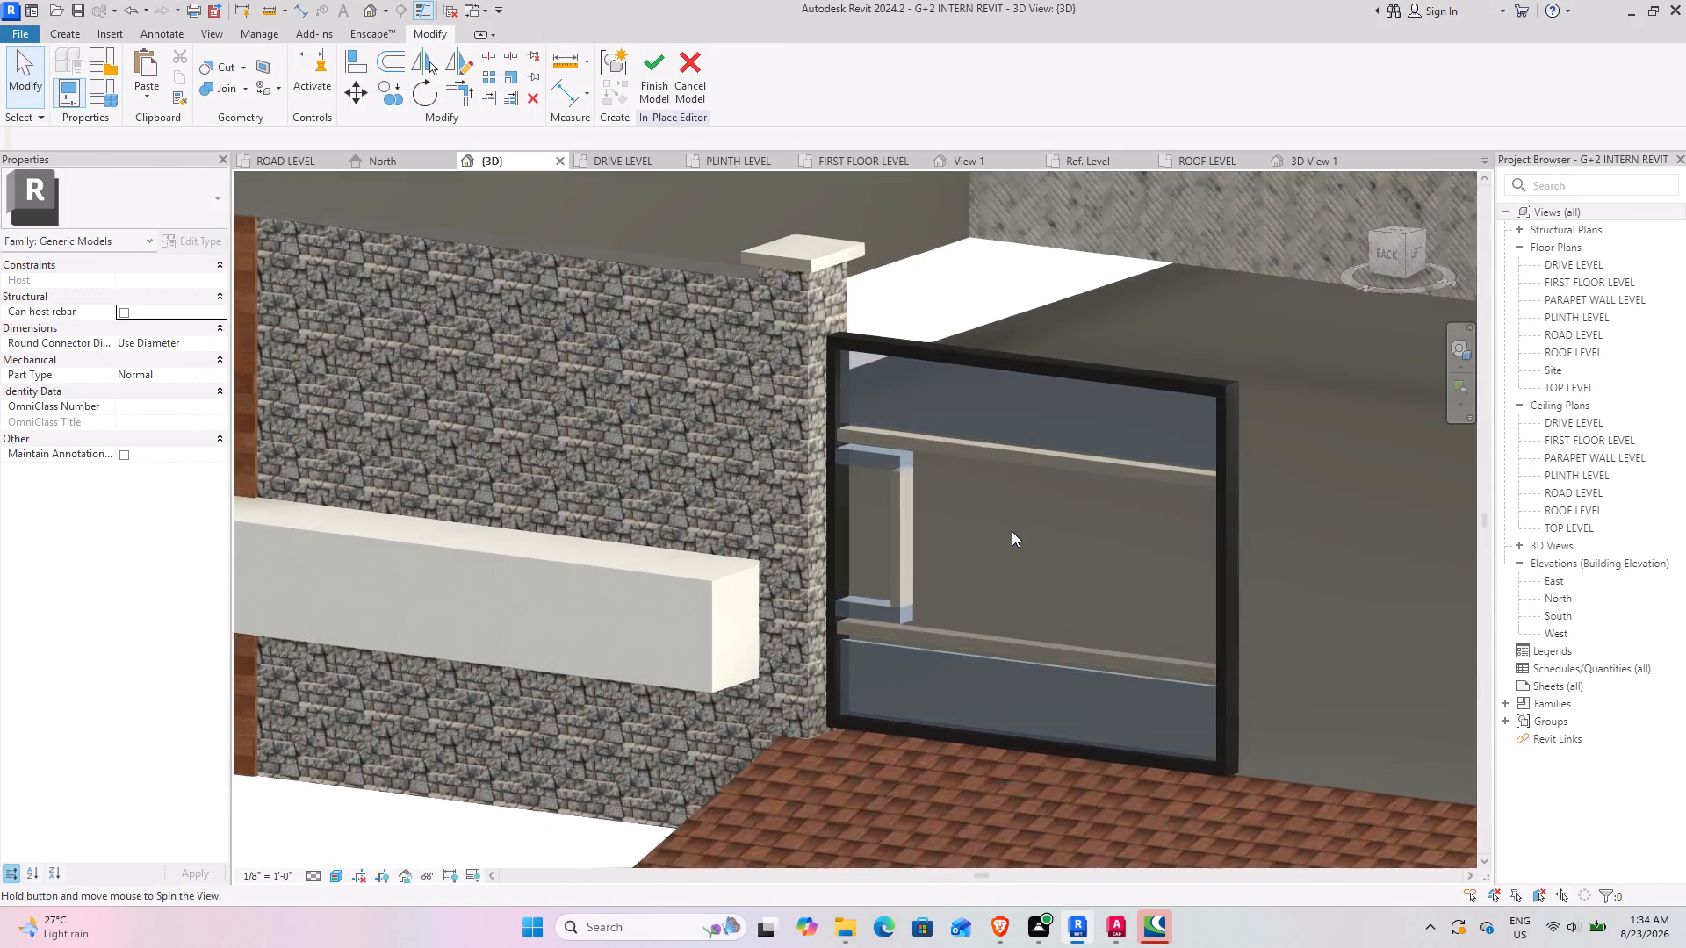
{"action": "middle_click_drag", "start_coordinate": [1012, 530], "coordinate": [1033, 518]}
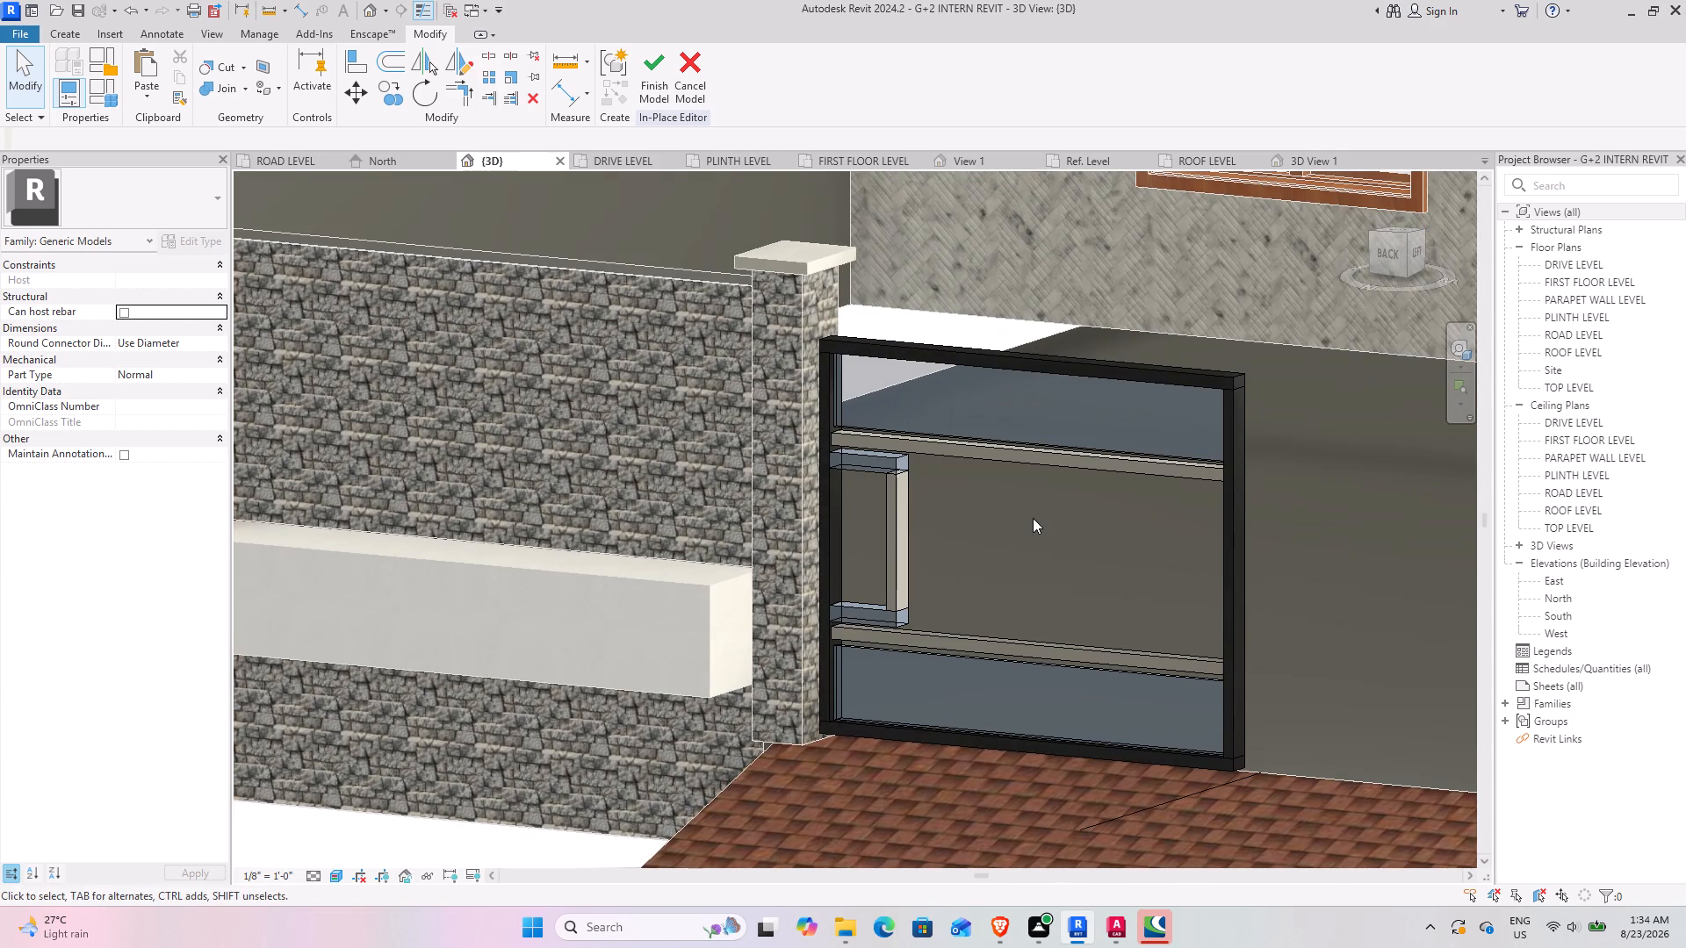
Assign the Damp-proofing material to the upright between the two short blocks.
{"action": "middle_click_drag", "start_coordinate": [911, 470], "coordinate": [914, 379], "text": "shift"}
{"action": "scroll", "coordinate": [903, 531], "scroll_direction": "up", "scroll_amount": 3}
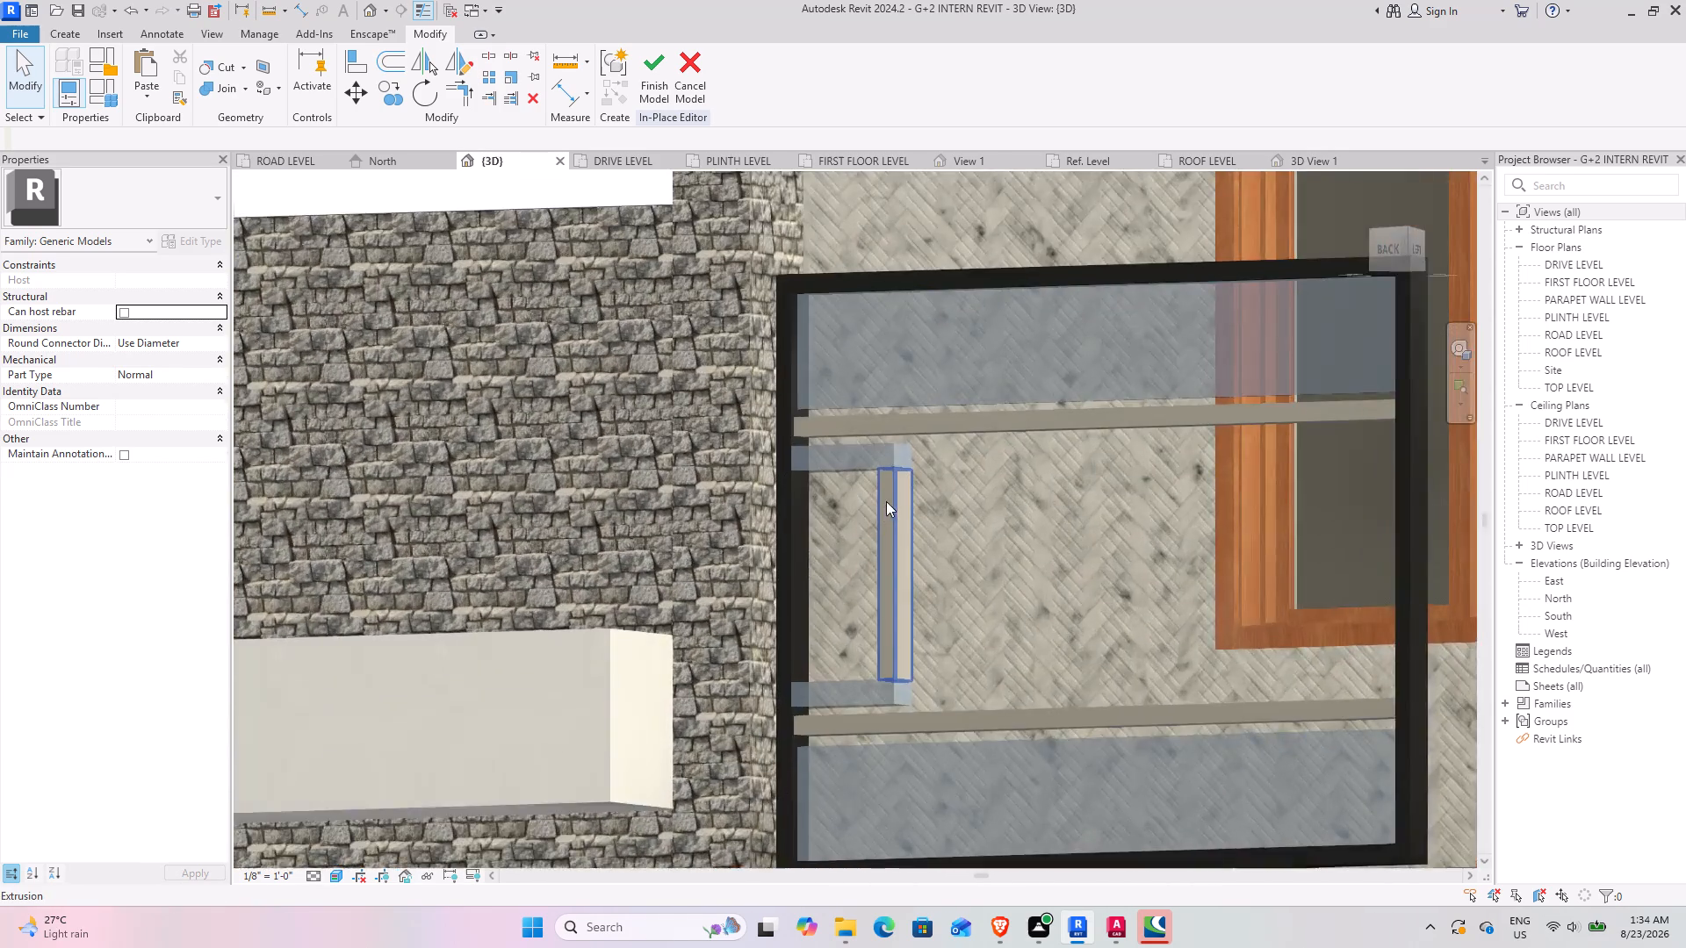
{"action": "scroll", "coordinate": [886, 501], "scroll_direction": "up", "scroll_amount": 3}
{"action": "middle_click_drag", "start_coordinate": [945, 512], "coordinate": [1000, 559]}
{"action": "middle_click_drag", "start_coordinate": [976, 568], "coordinate": [1025, 737], "text": "shift"}
{"action": "middle_click_drag", "start_coordinate": [911, 693], "coordinate": [931, 741]}
{"action": "middle_click_drag", "start_coordinate": [931, 741], "coordinate": [1009, 660]}
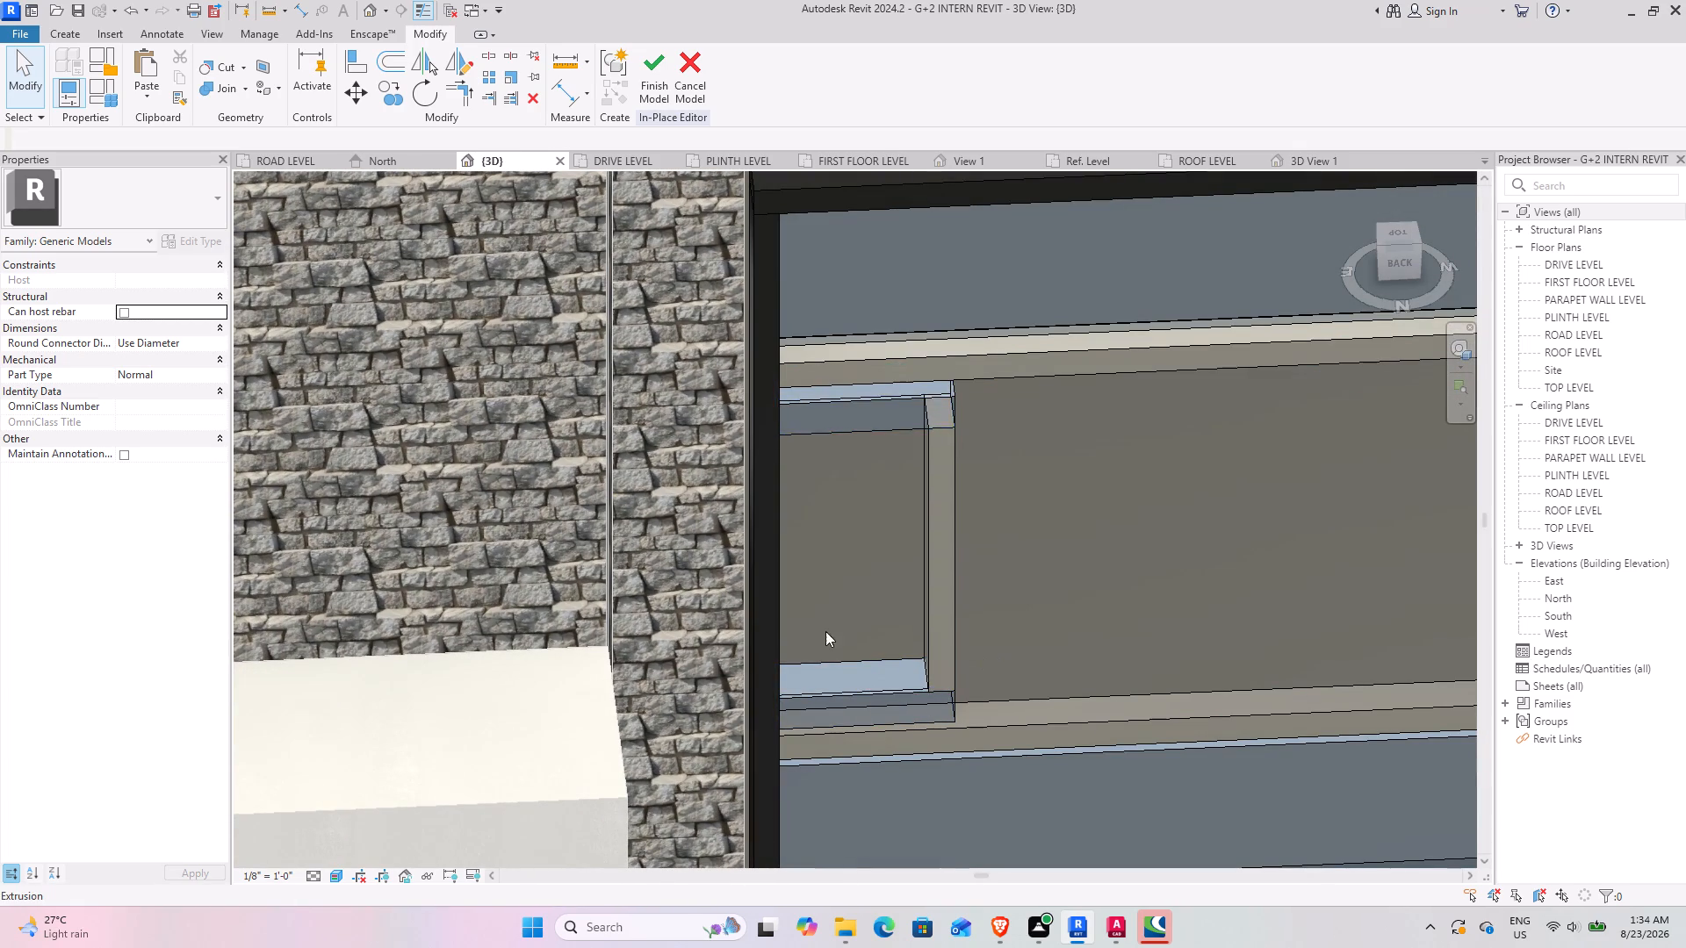
{"action": "left_click", "coordinate": [955, 639]}
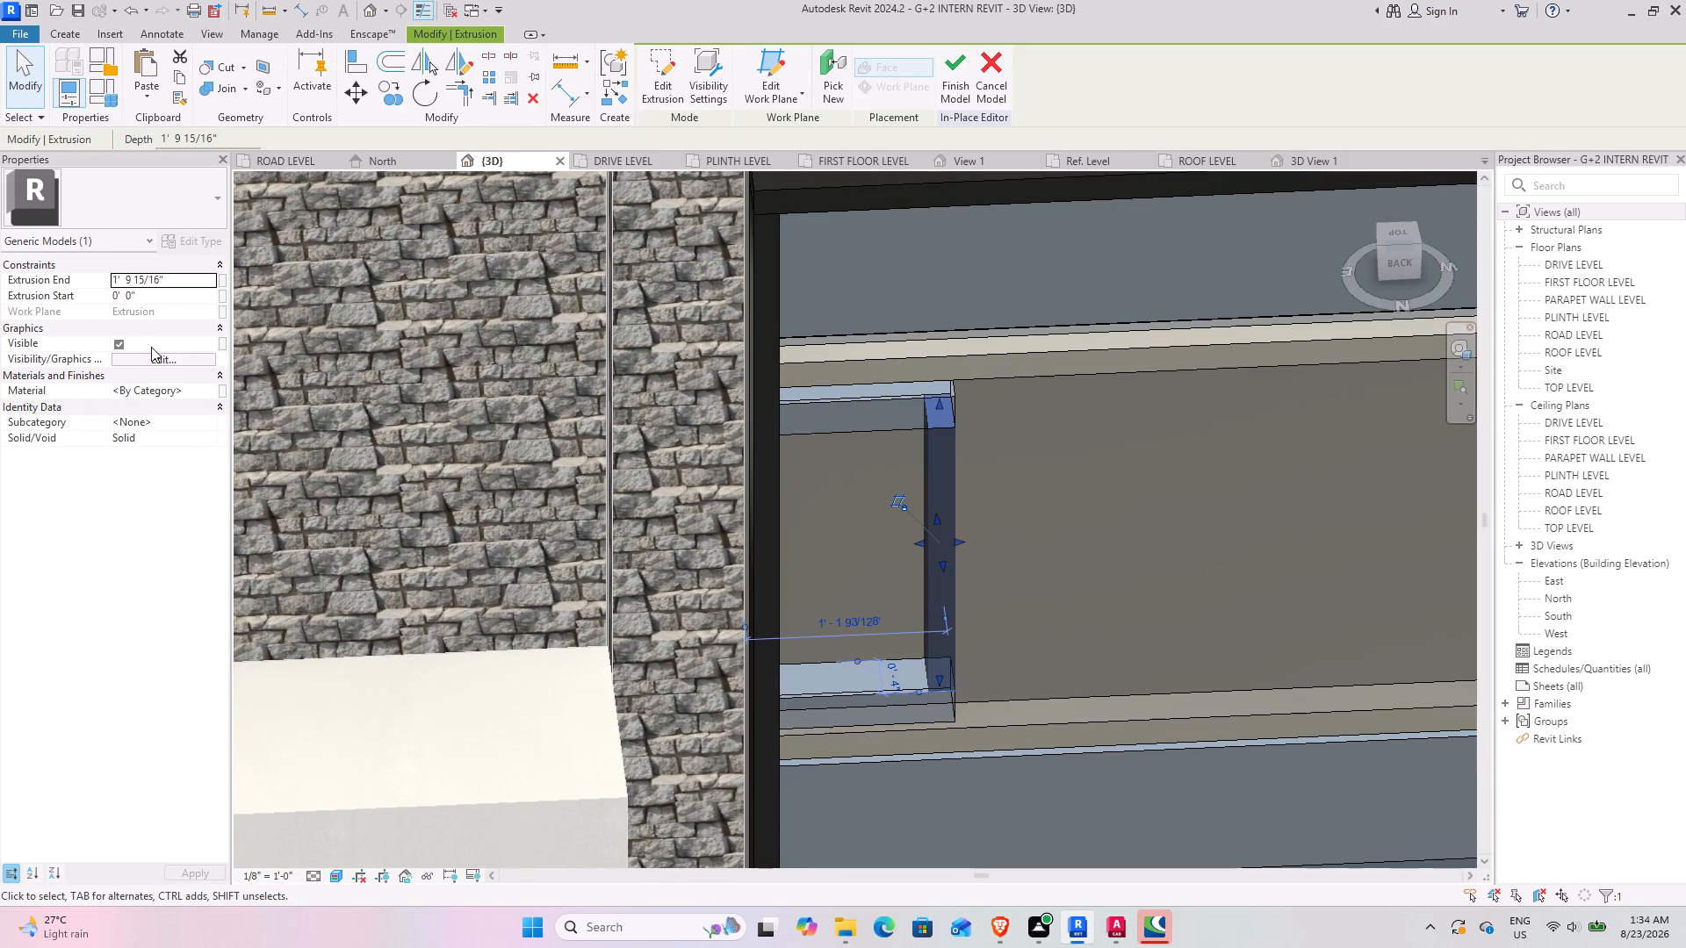
{"action": "left_click", "coordinate": [210, 393]}
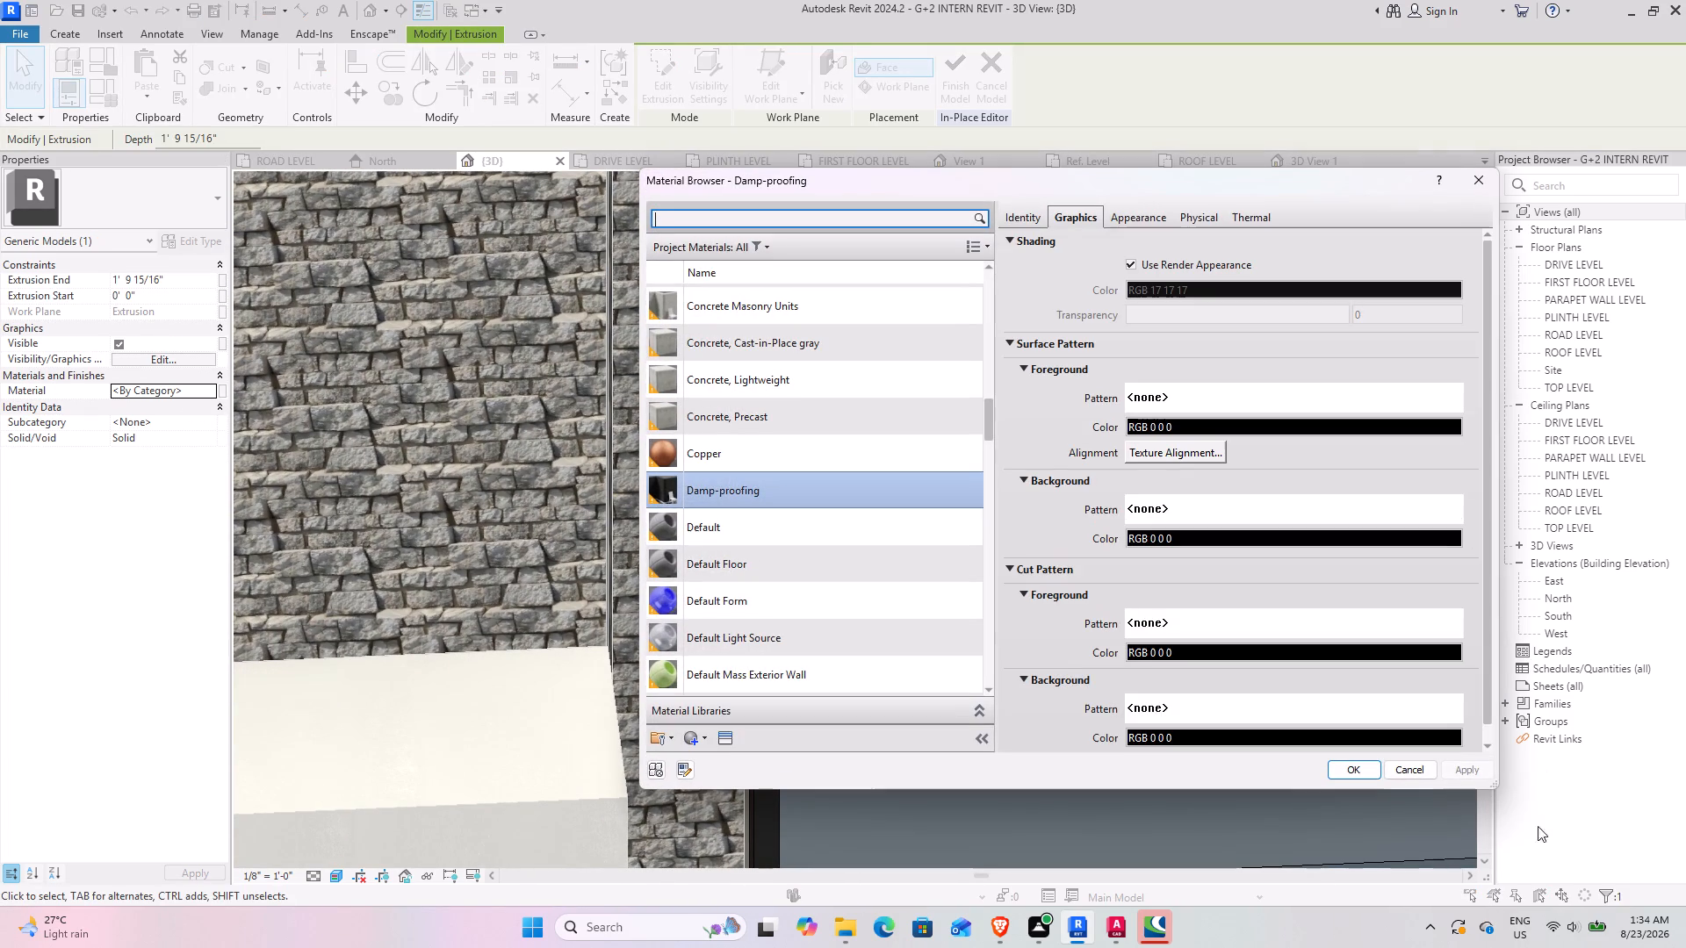
{"action": "left_click", "coordinate": [1359, 773]}
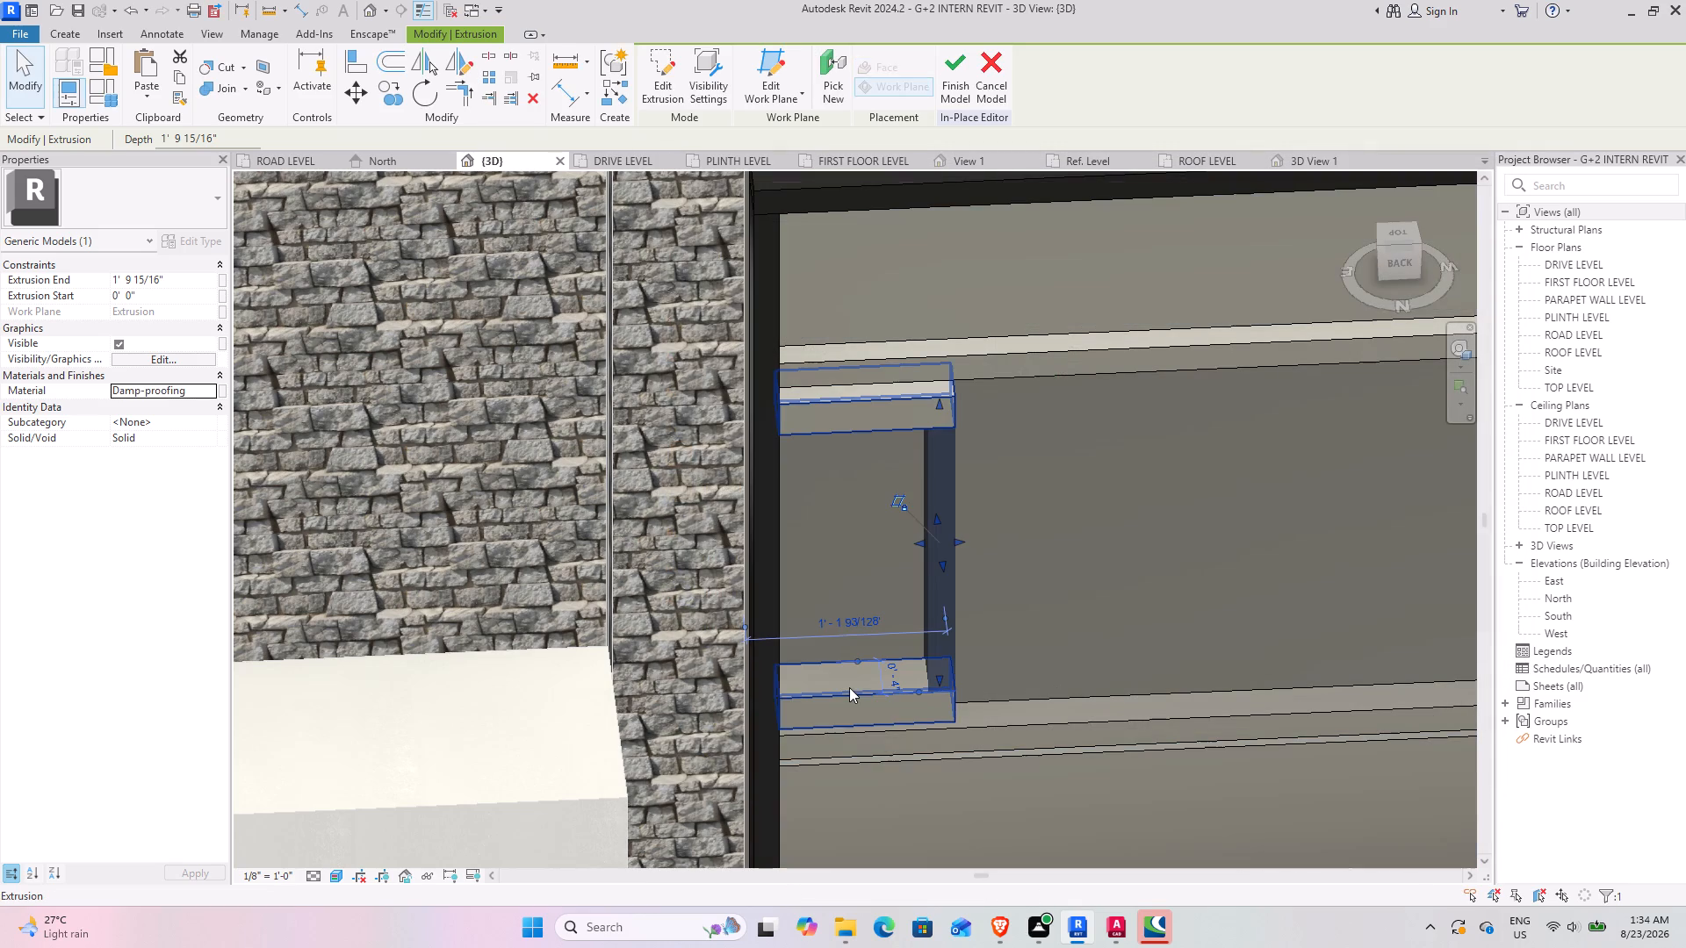
Assign the Damp-proofing material to the two short blocks projecting from the gate post.
{"action": "left_click", "coordinate": [852, 700]}
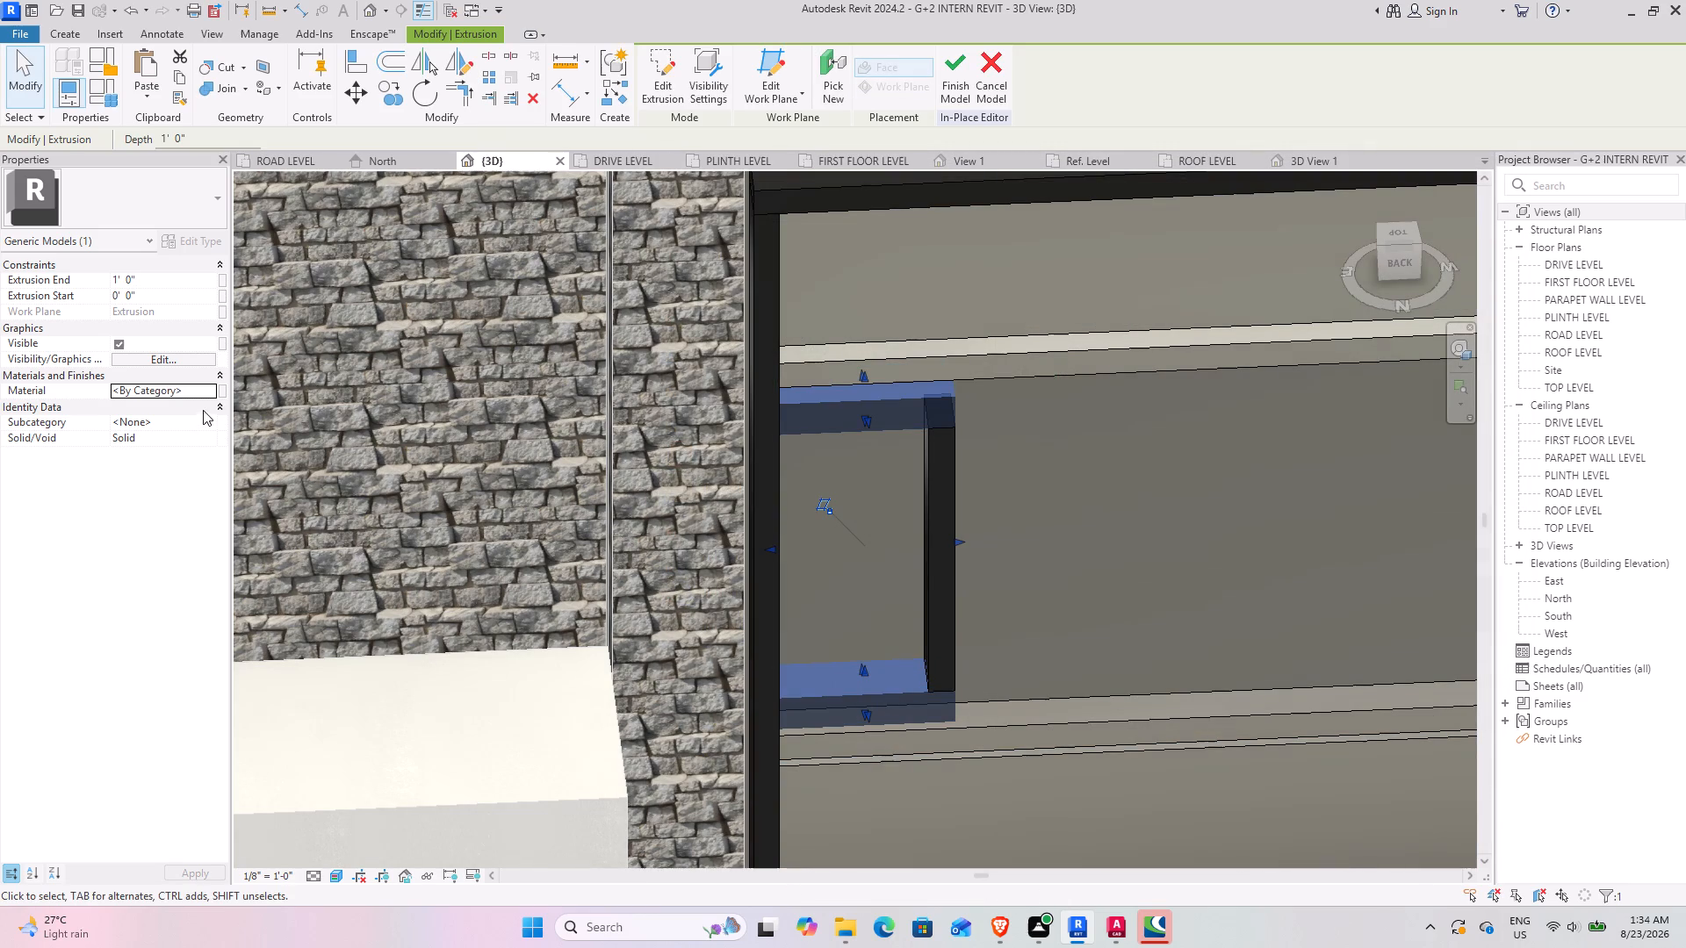
{"action": "left_click", "coordinate": [210, 391]}
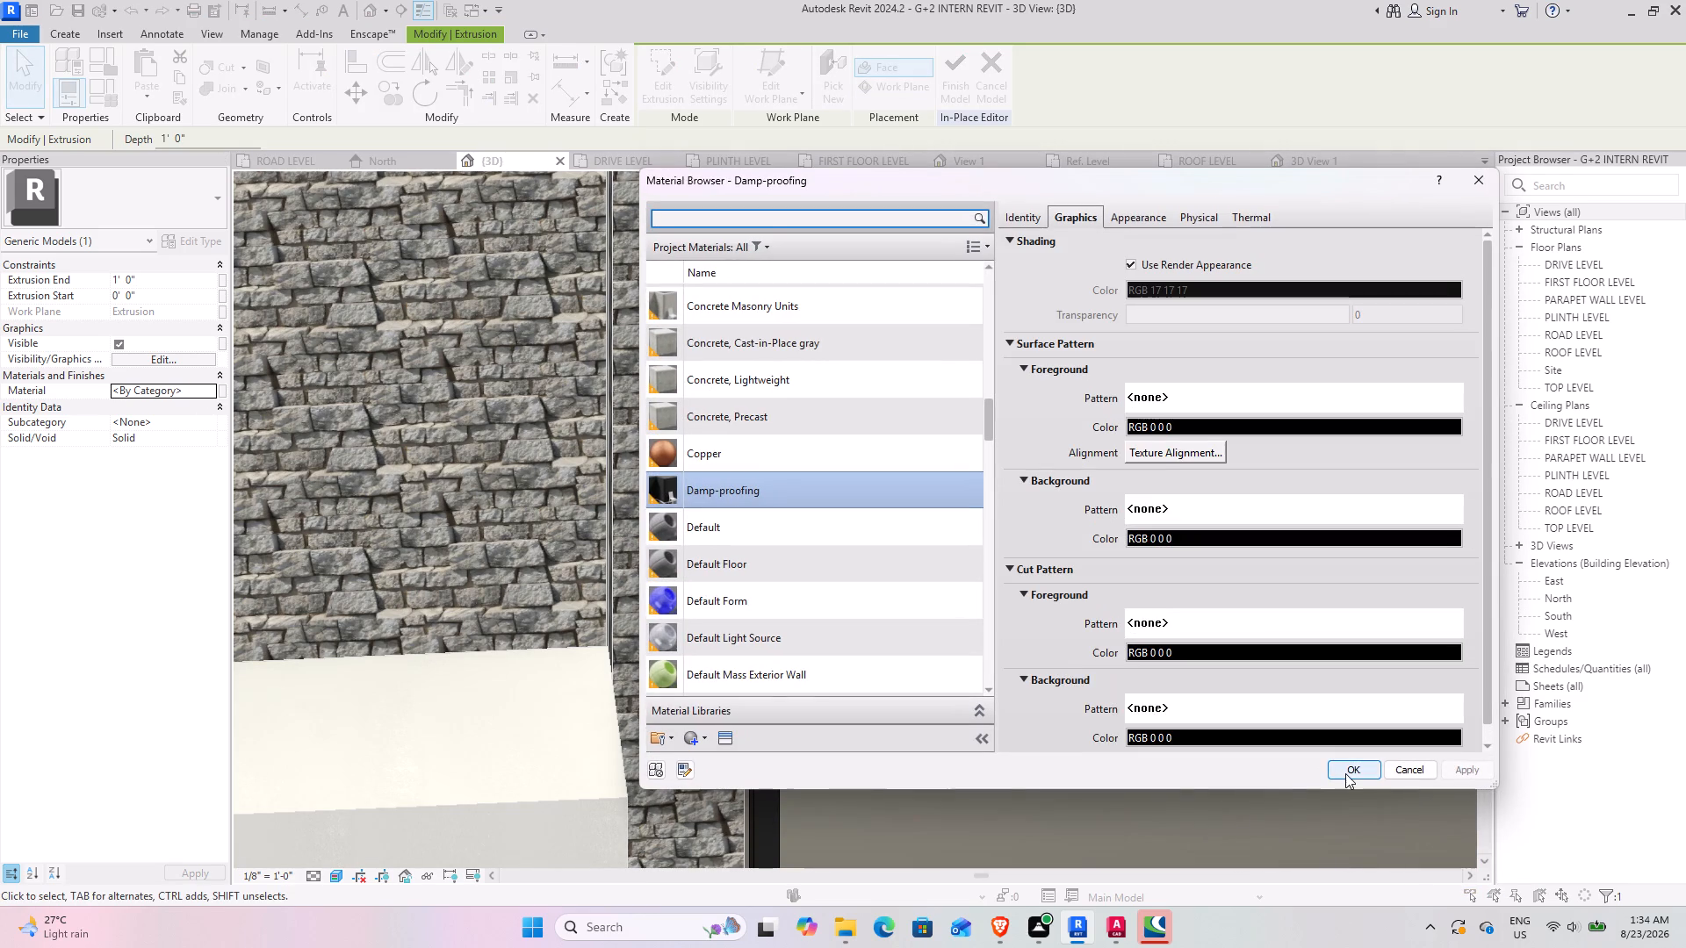
{"action": "left_click", "coordinate": [1345, 773]}
{"action": "middle_click_drag", "start_coordinate": [993, 749], "coordinate": [789, 676]}
{"action": "left_click", "coordinate": [1100, 664]}
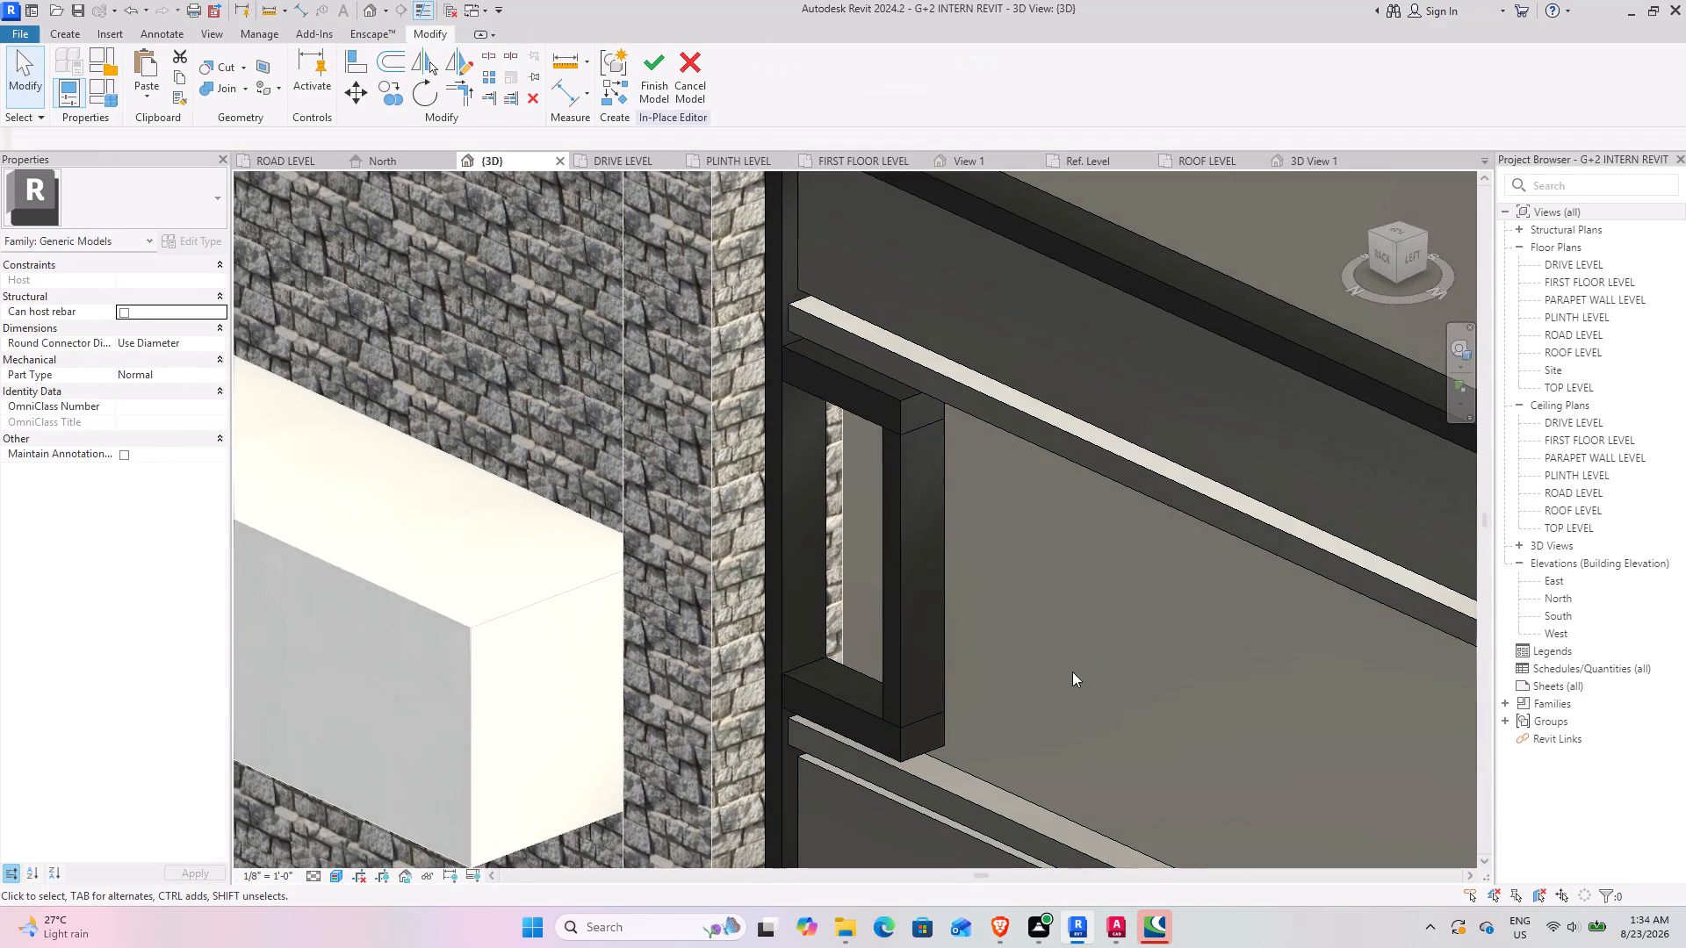
Examine the black handle frame and its position between the gate's two horizontal bars from different angles.
{"action": "middle_click_drag", "start_coordinate": [1022, 687], "coordinate": [1092, 555]}
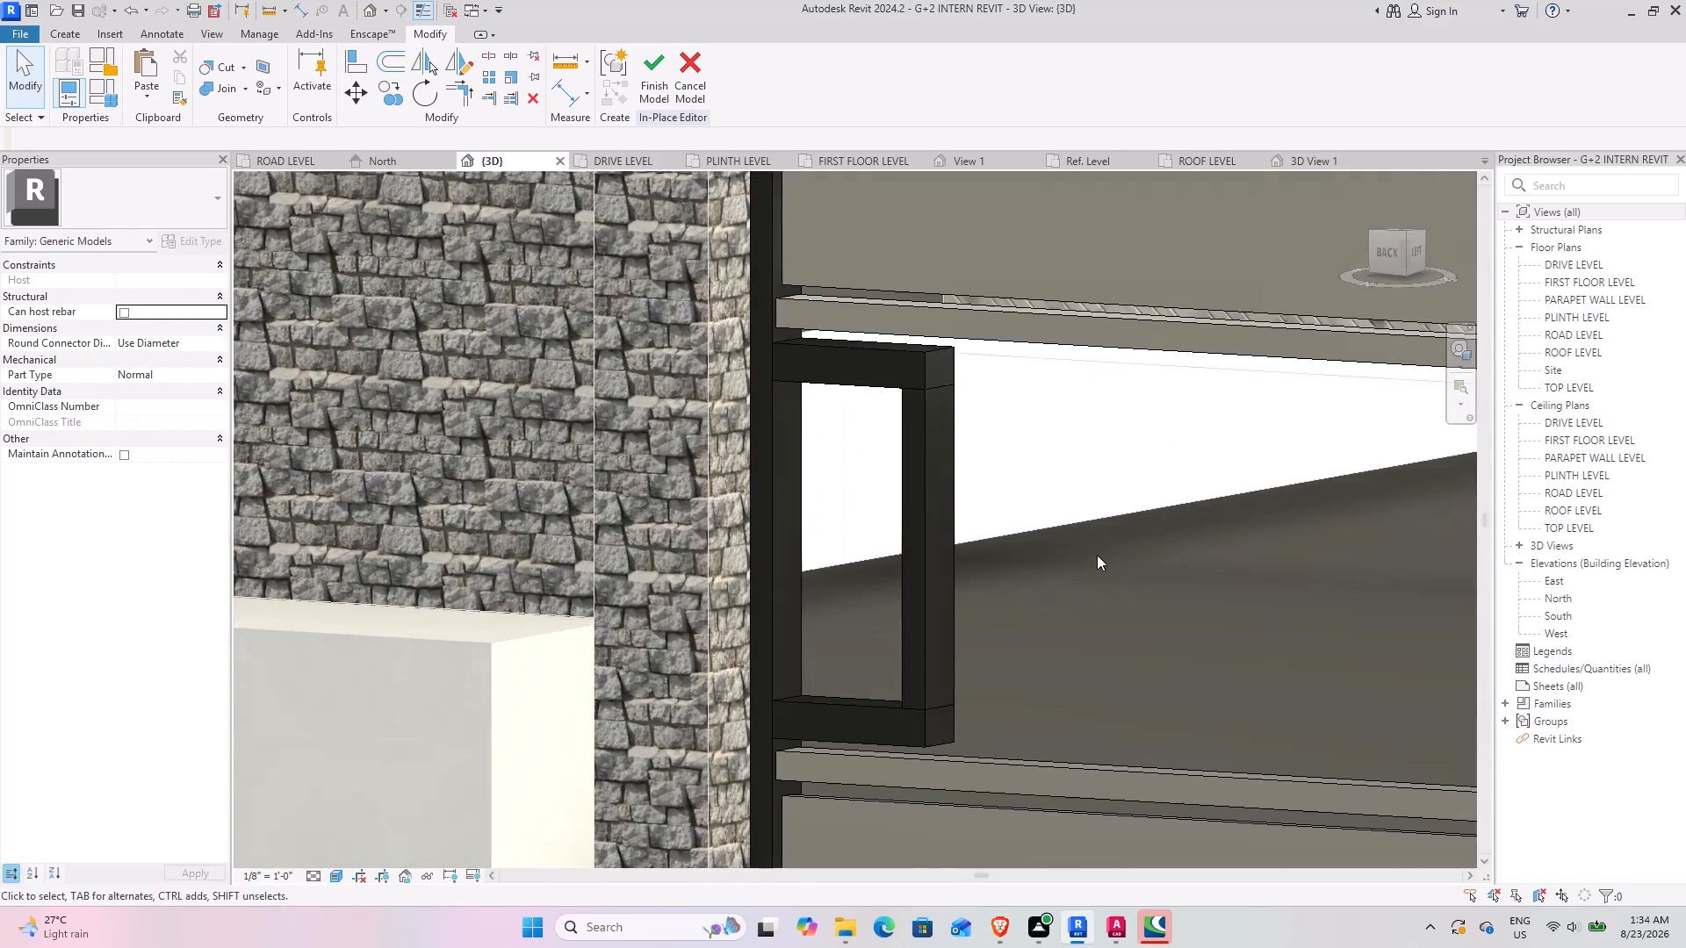
{"action": "scroll", "coordinate": [1100, 556], "scroll_direction": "down", "scroll_amount": 7}
{"action": "middle_click_drag", "start_coordinate": [1100, 579], "coordinate": [1186, 725]}
{"action": "middle_click_drag", "start_coordinate": [1093, 654], "coordinate": [1125, 668]}
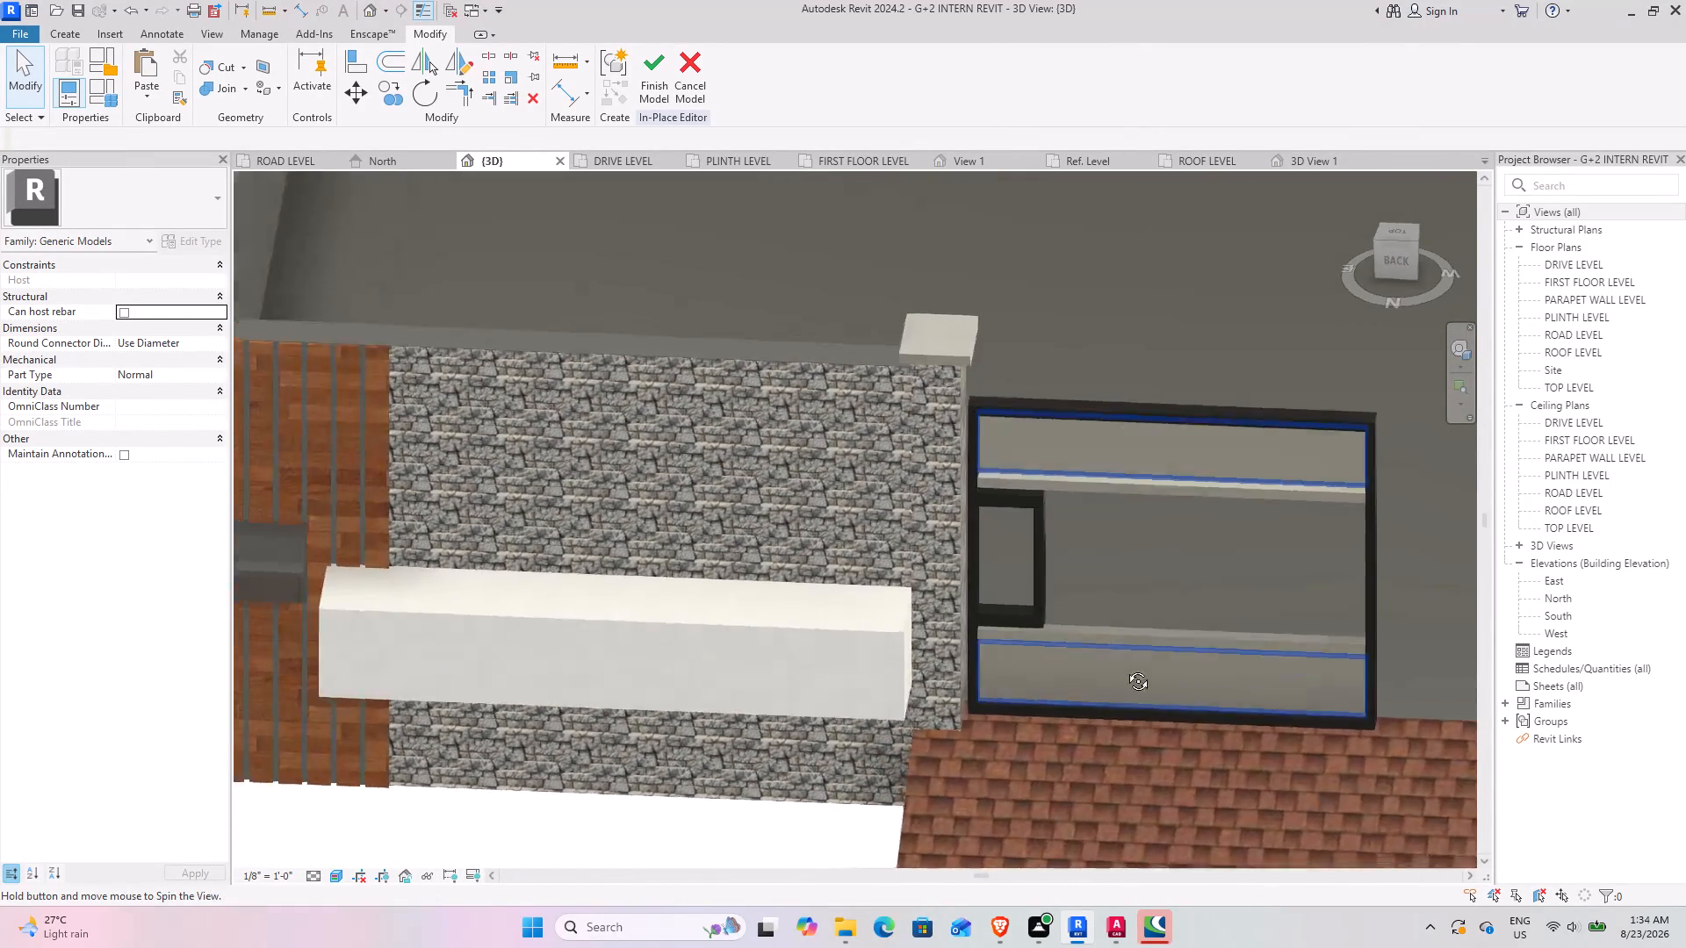
{"action": "middle_click_drag", "start_coordinate": [1125, 668], "coordinate": [1092, 711]}
{"action": "scroll", "coordinate": [1034, 565], "scroll_direction": "up", "scroll_amount": 6}
{"action": "middle_click_drag", "start_coordinate": [1008, 642], "coordinate": [991, 653], "text": "shift"}
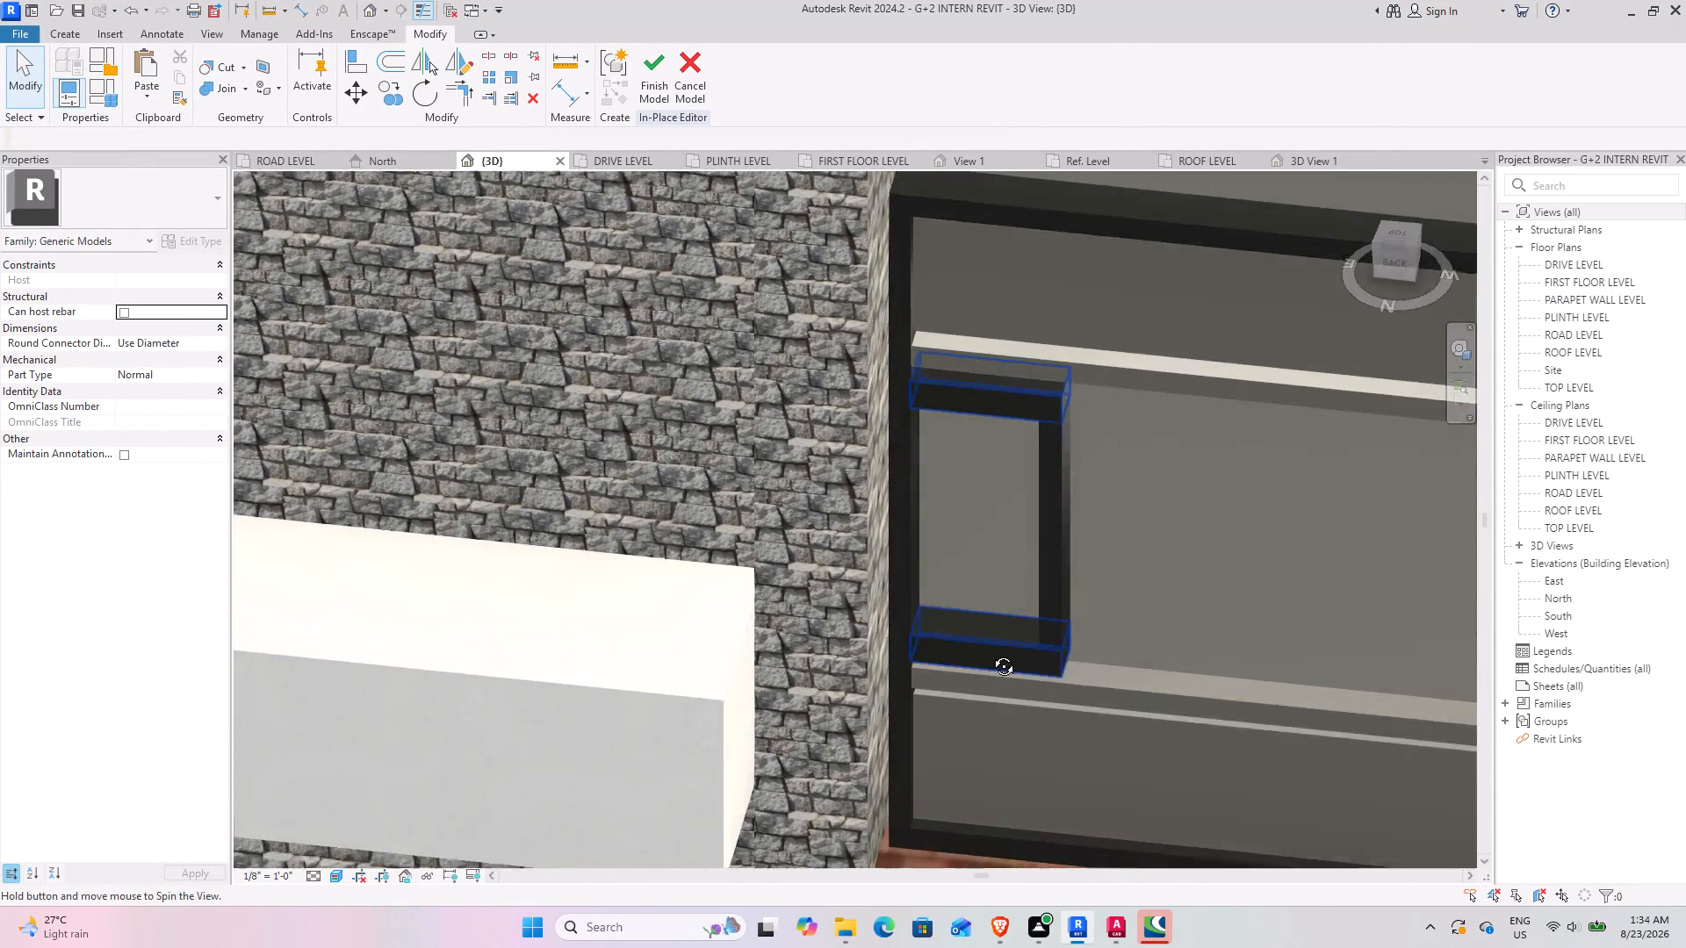
{"action": "middle_click_drag", "start_coordinate": [991, 653], "coordinate": [966, 686], "text": "shift"}
{"action": "middle_click_drag", "start_coordinate": [964, 581], "coordinate": [946, 660]}
{"action": "middle_click_drag", "start_coordinate": [902, 655], "coordinate": [905, 667]}
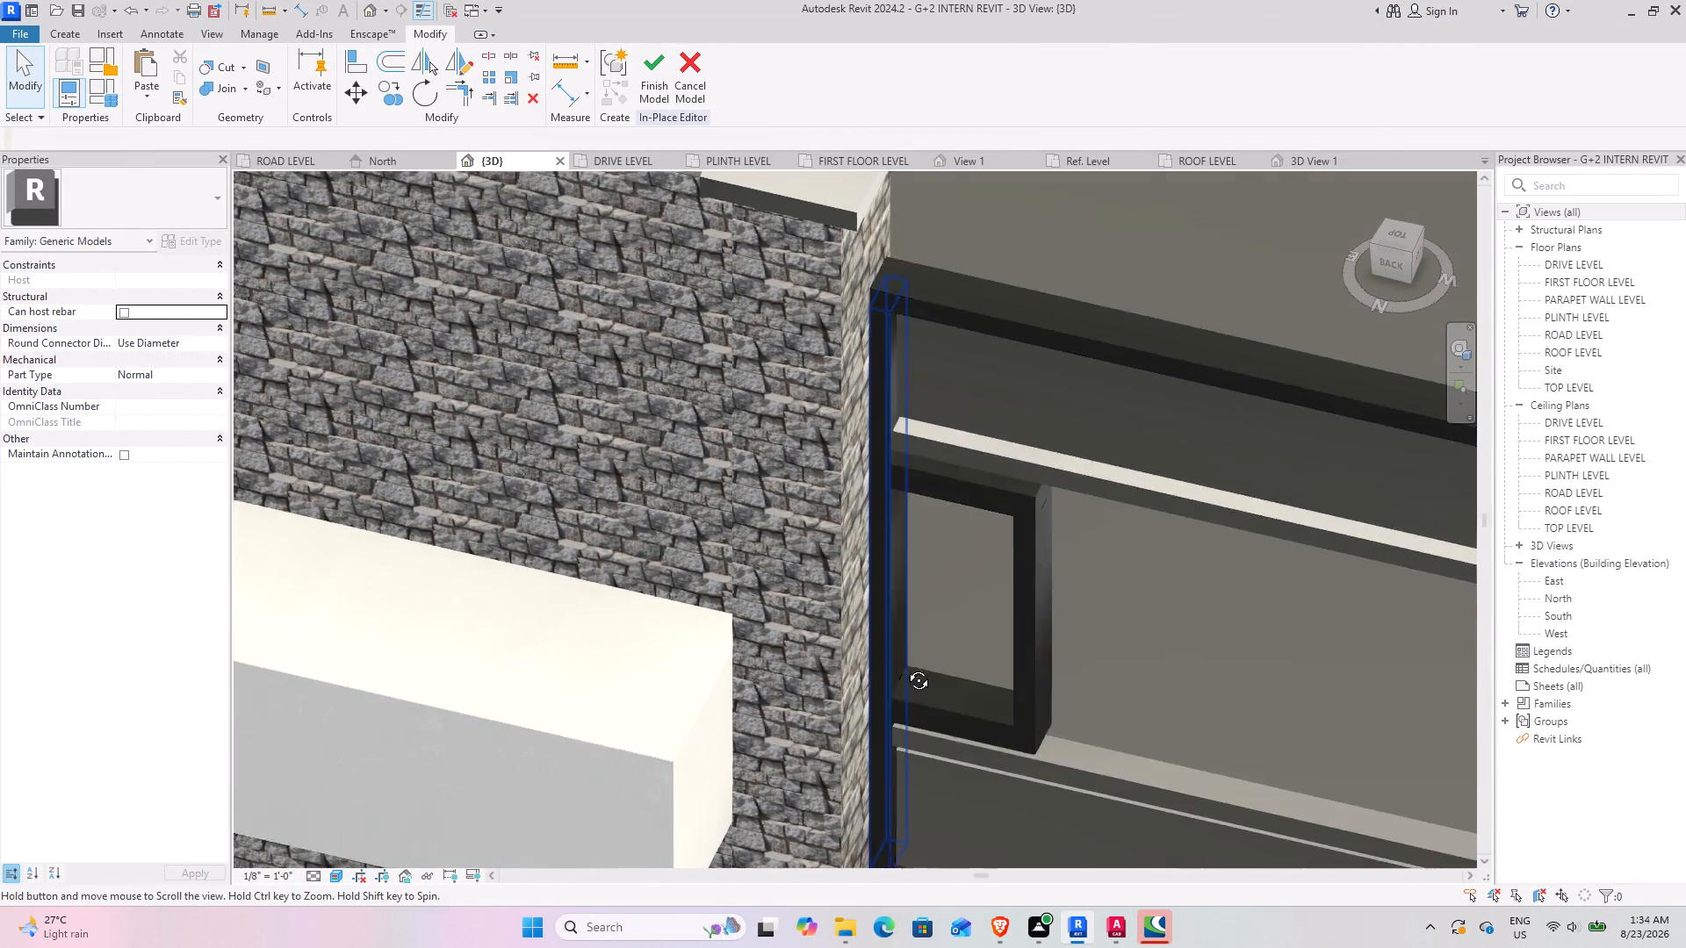
{"action": "middle_click_drag", "start_coordinate": [905, 667], "coordinate": [949, 729]}
Start an extrusion on the upper face of the handle frame's bottom member and sketch a circle about 3 1/8" in circumference near the post.
{"action": "scroll", "coordinate": [938, 657], "scroll_direction": "up", "scroll_amount": 4}
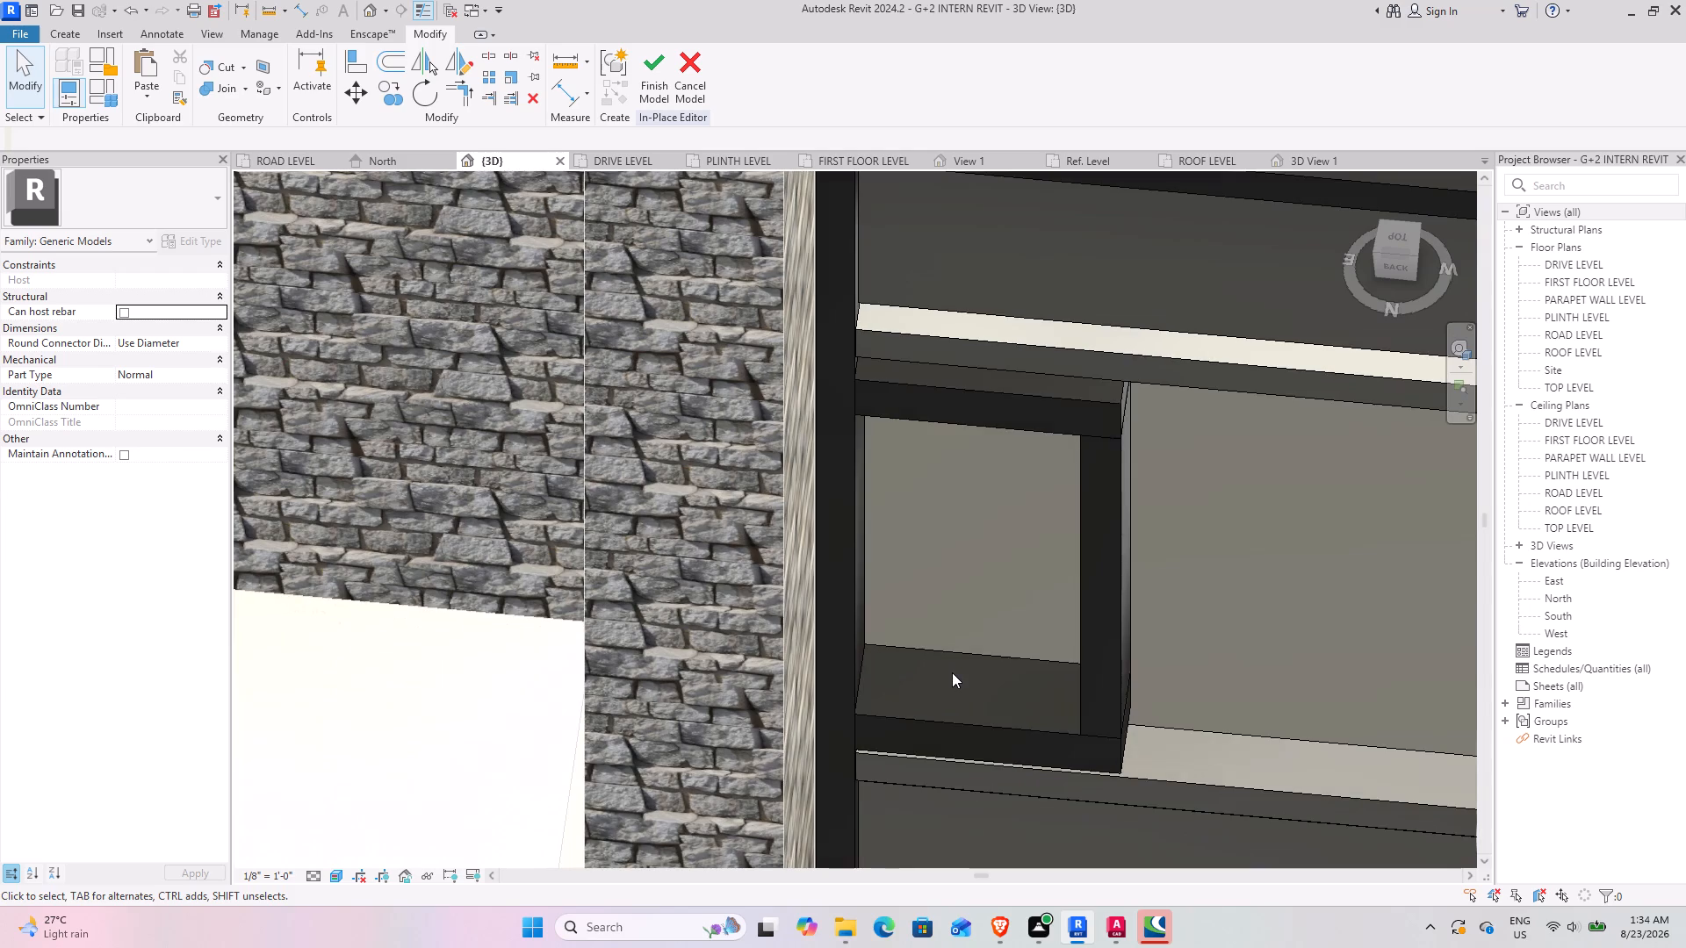
{"action": "middle_click_drag", "start_coordinate": [973, 662], "coordinate": [942, 672], "text": "shift"}
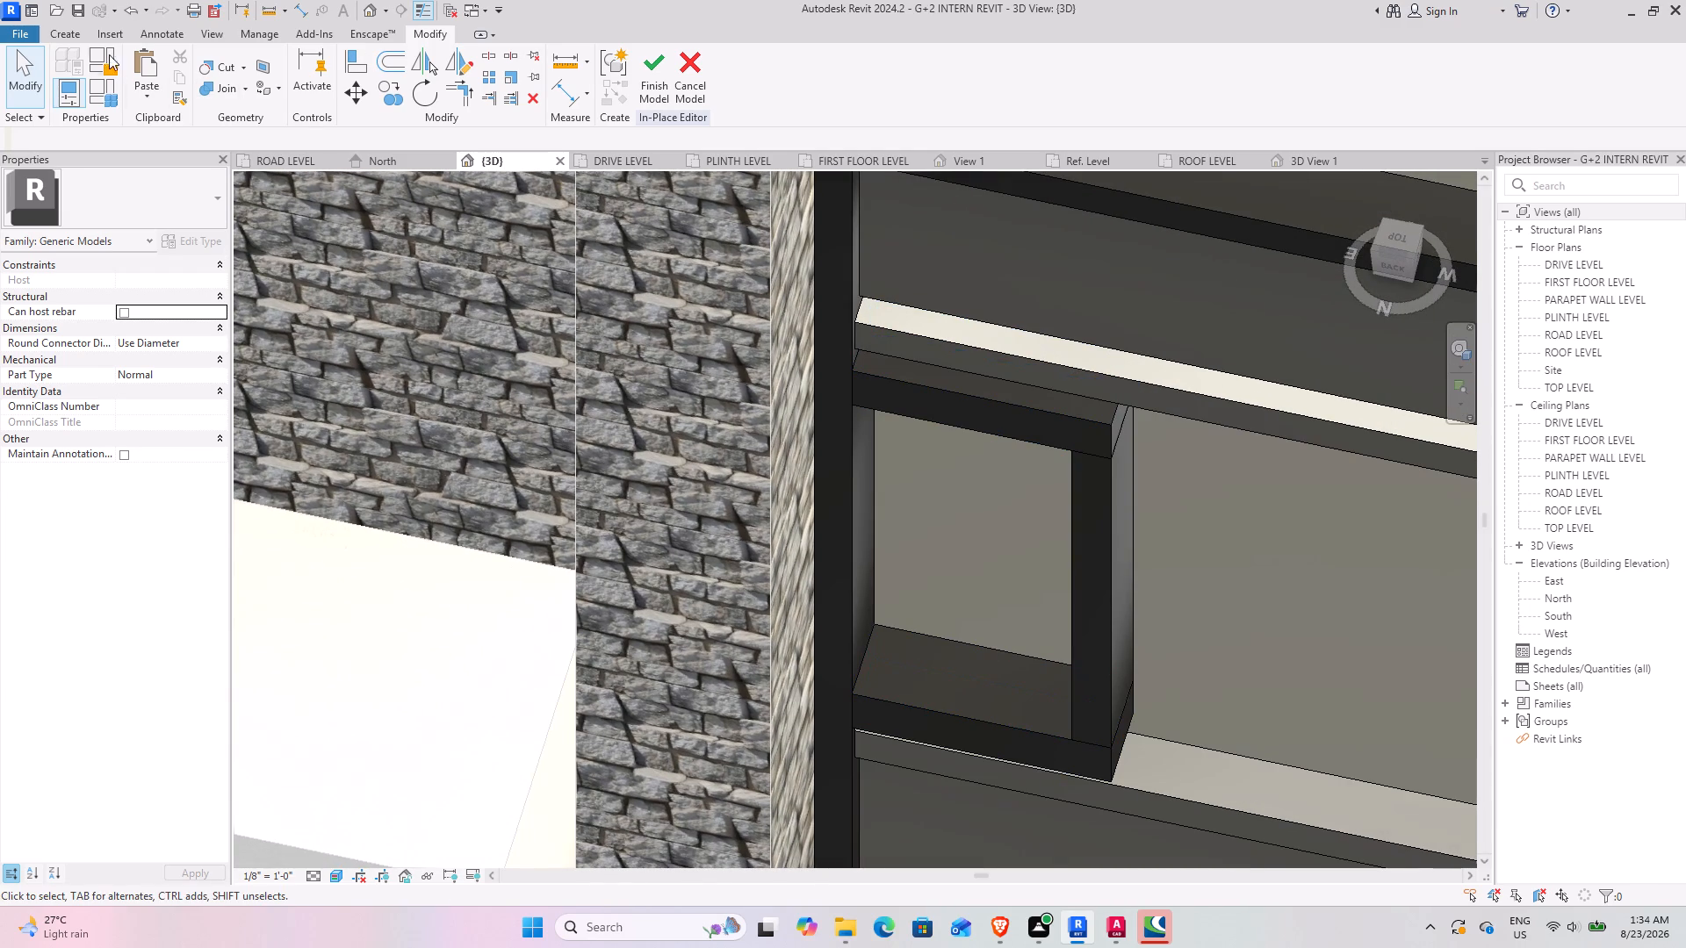
{"action": "left_click", "coordinate": [76, 40]}
{"action": "left_click", "coordinate": [161, 82]}
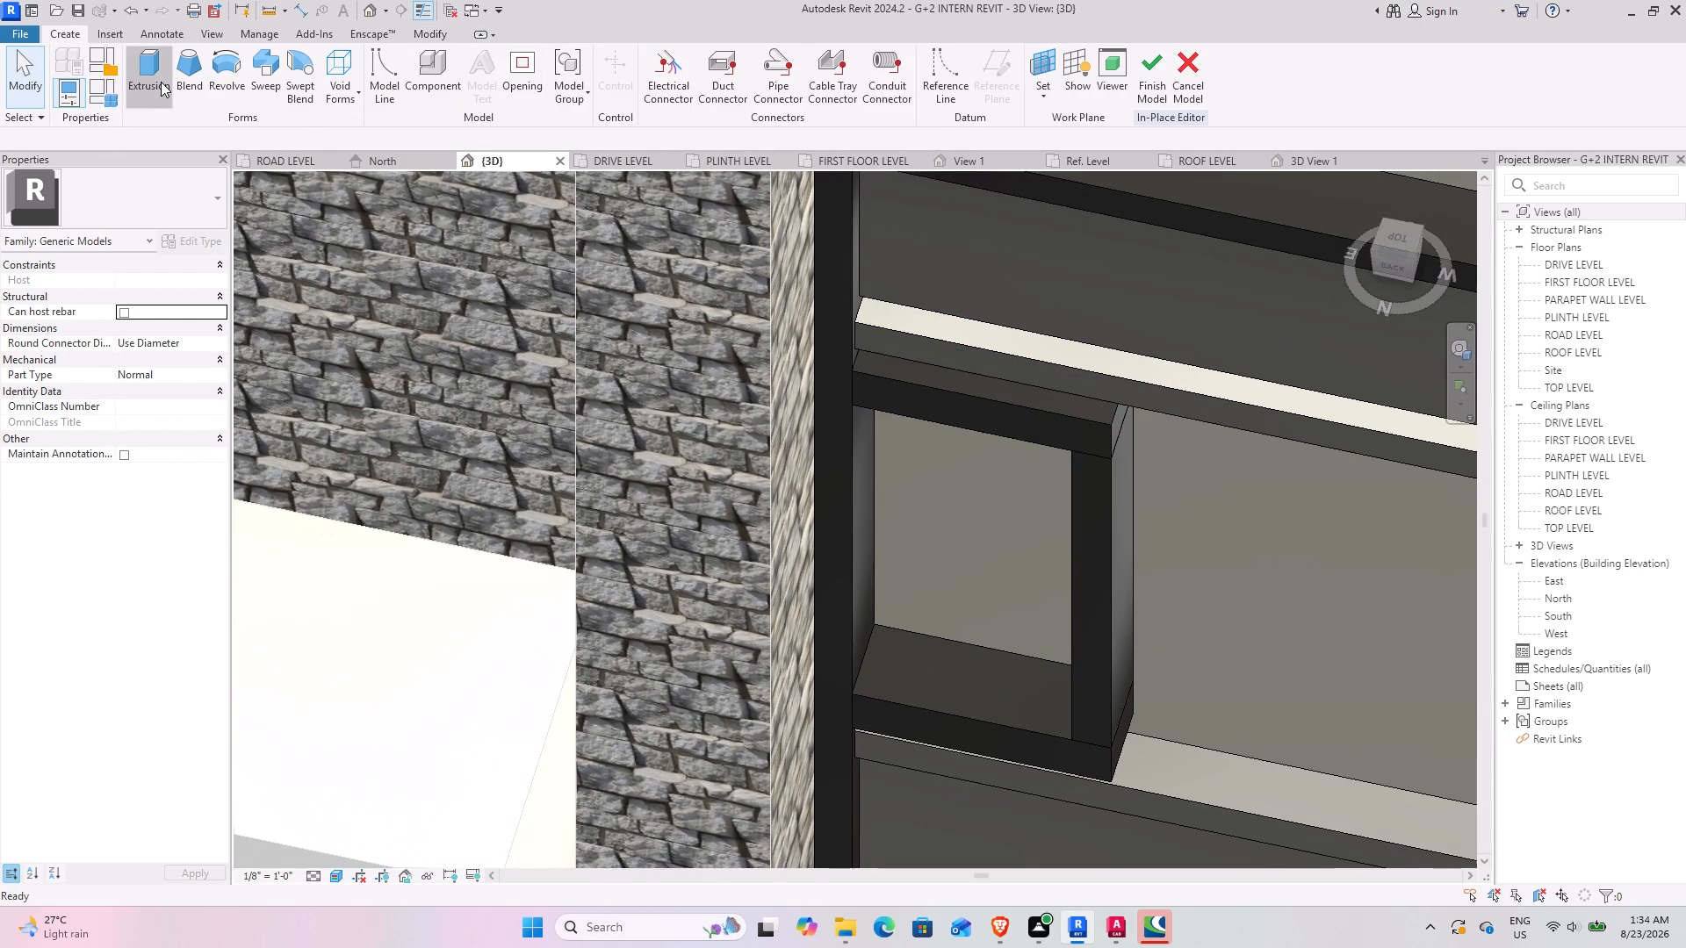
{"action": "left_click", "coordinate": [806, 84]}
{"action": "left_click", "coordinate": [835, 168]}
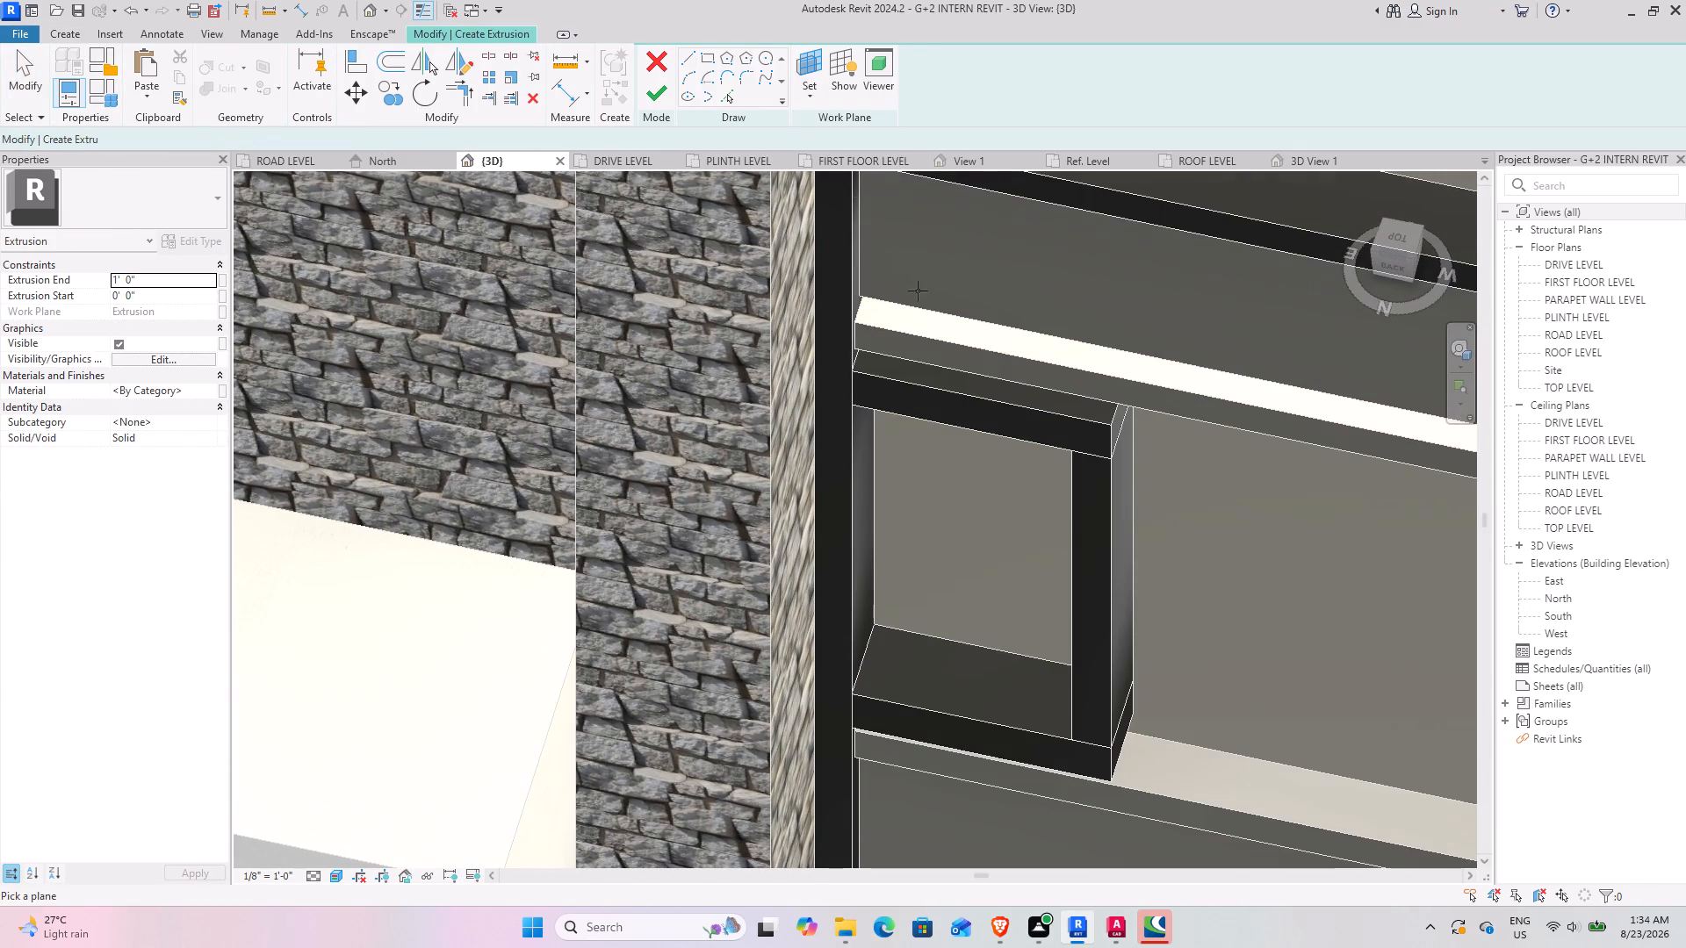
{"action": "left_click", "coordinate": [1003, 650]}
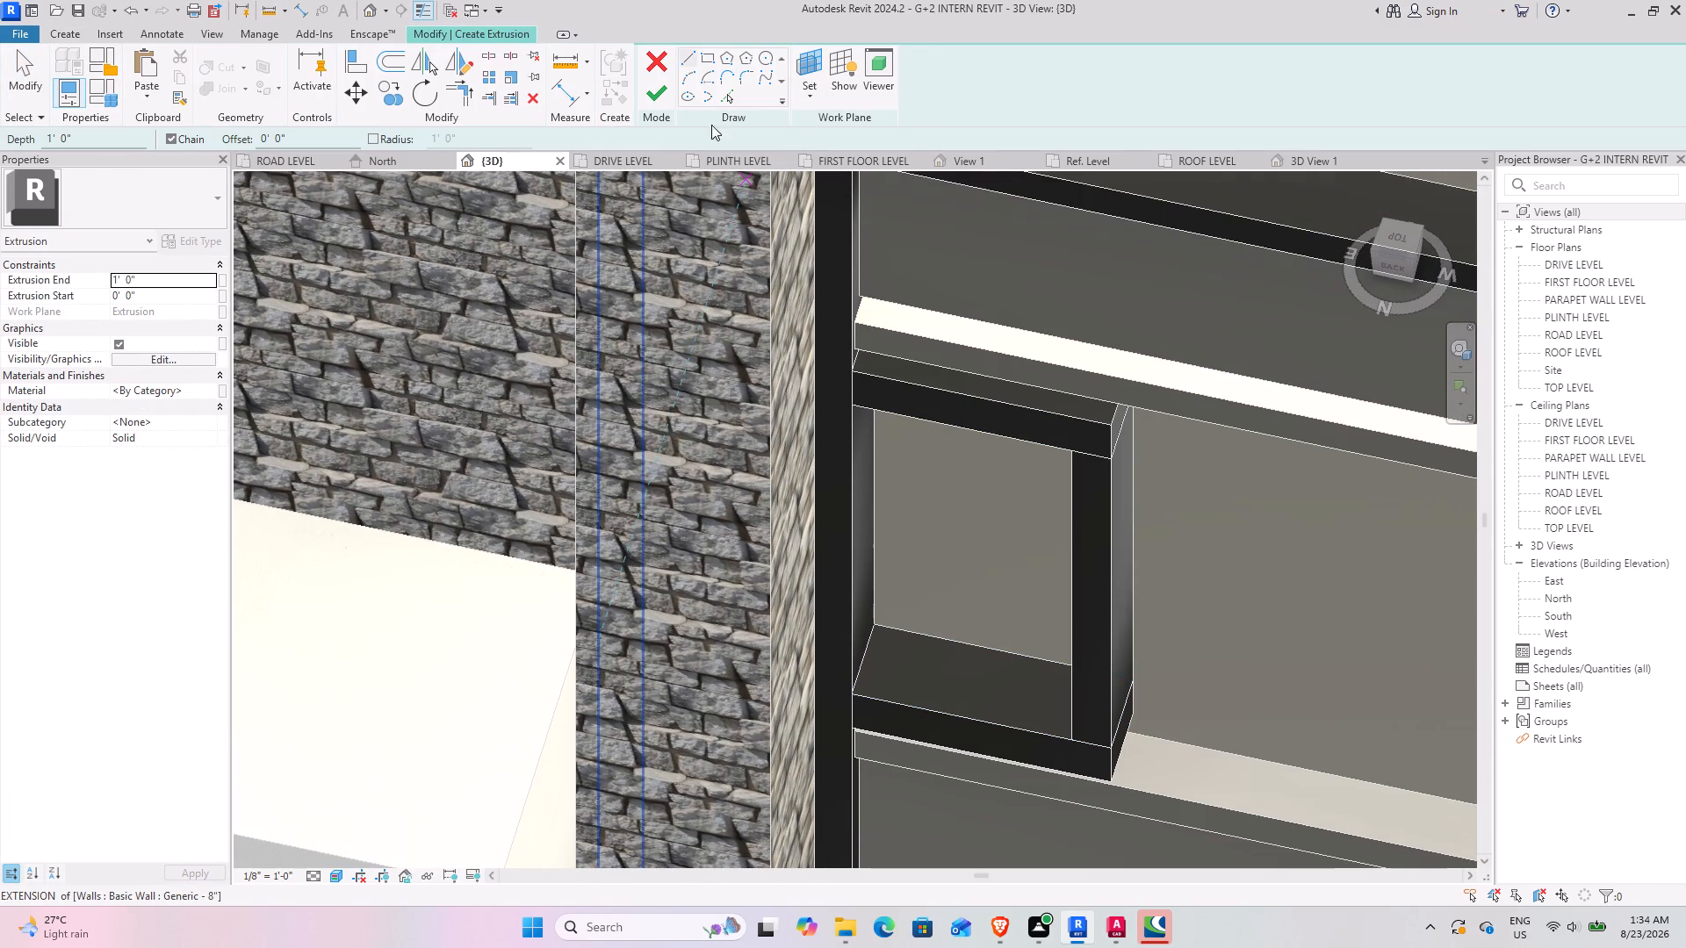
{"action": "left_click", "coordinate": [759, 56]}
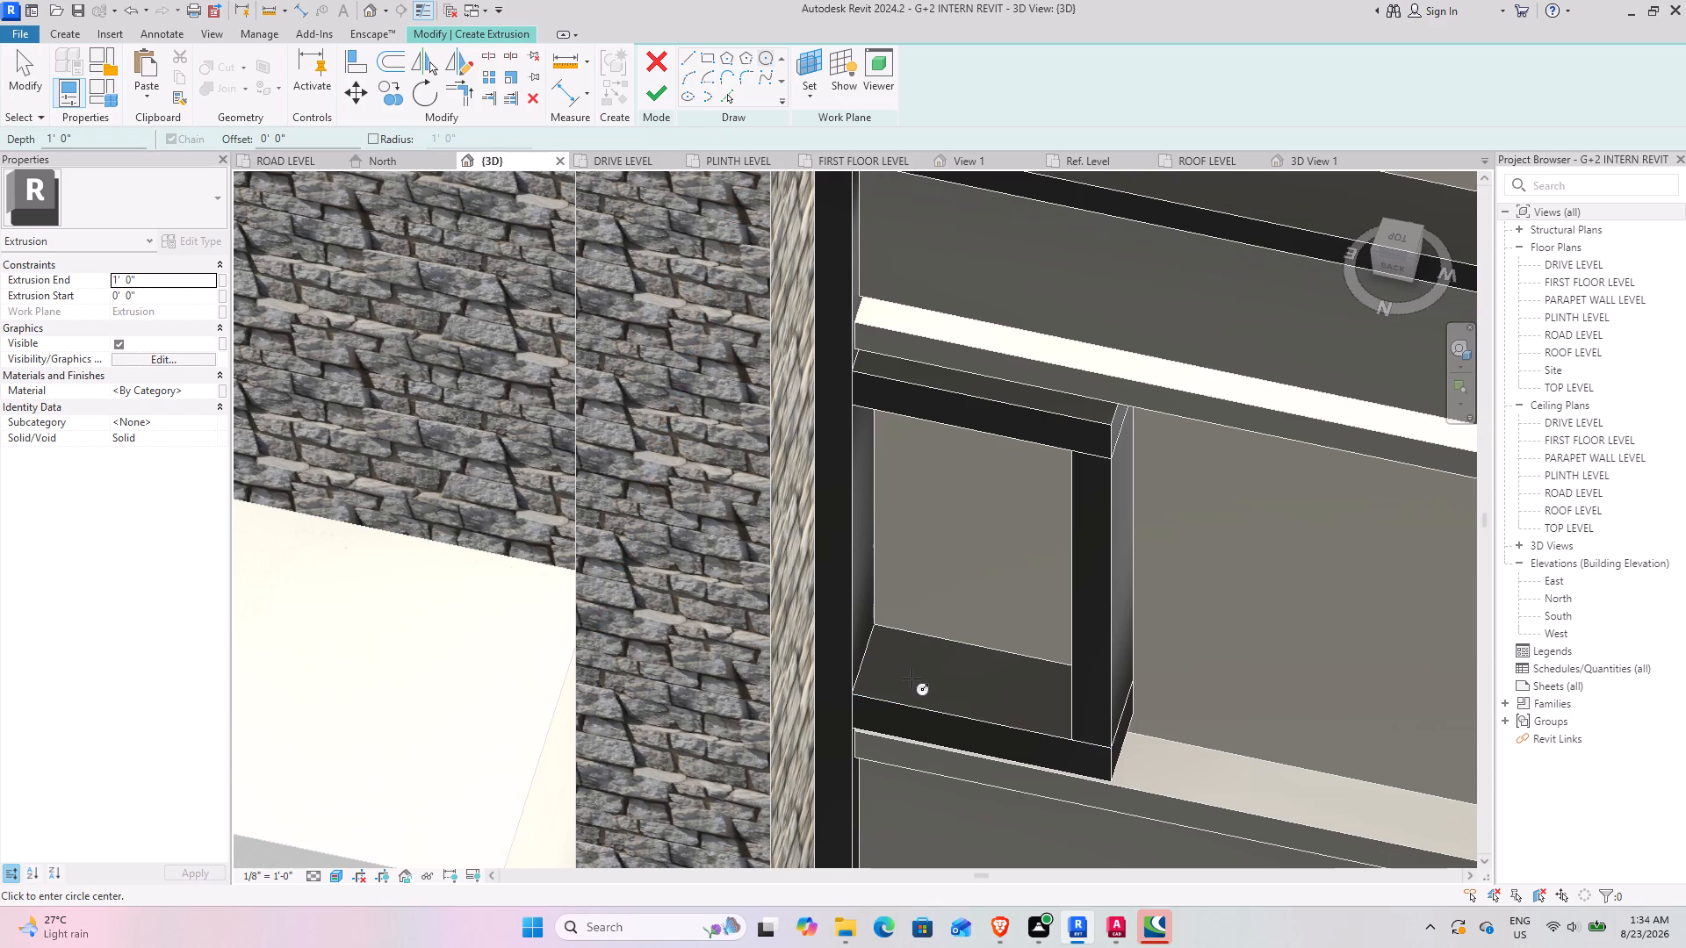
{"action": "scroll", "coordinate": [889, 658], "scroll_direction": "up", "scroll_amount": 5}
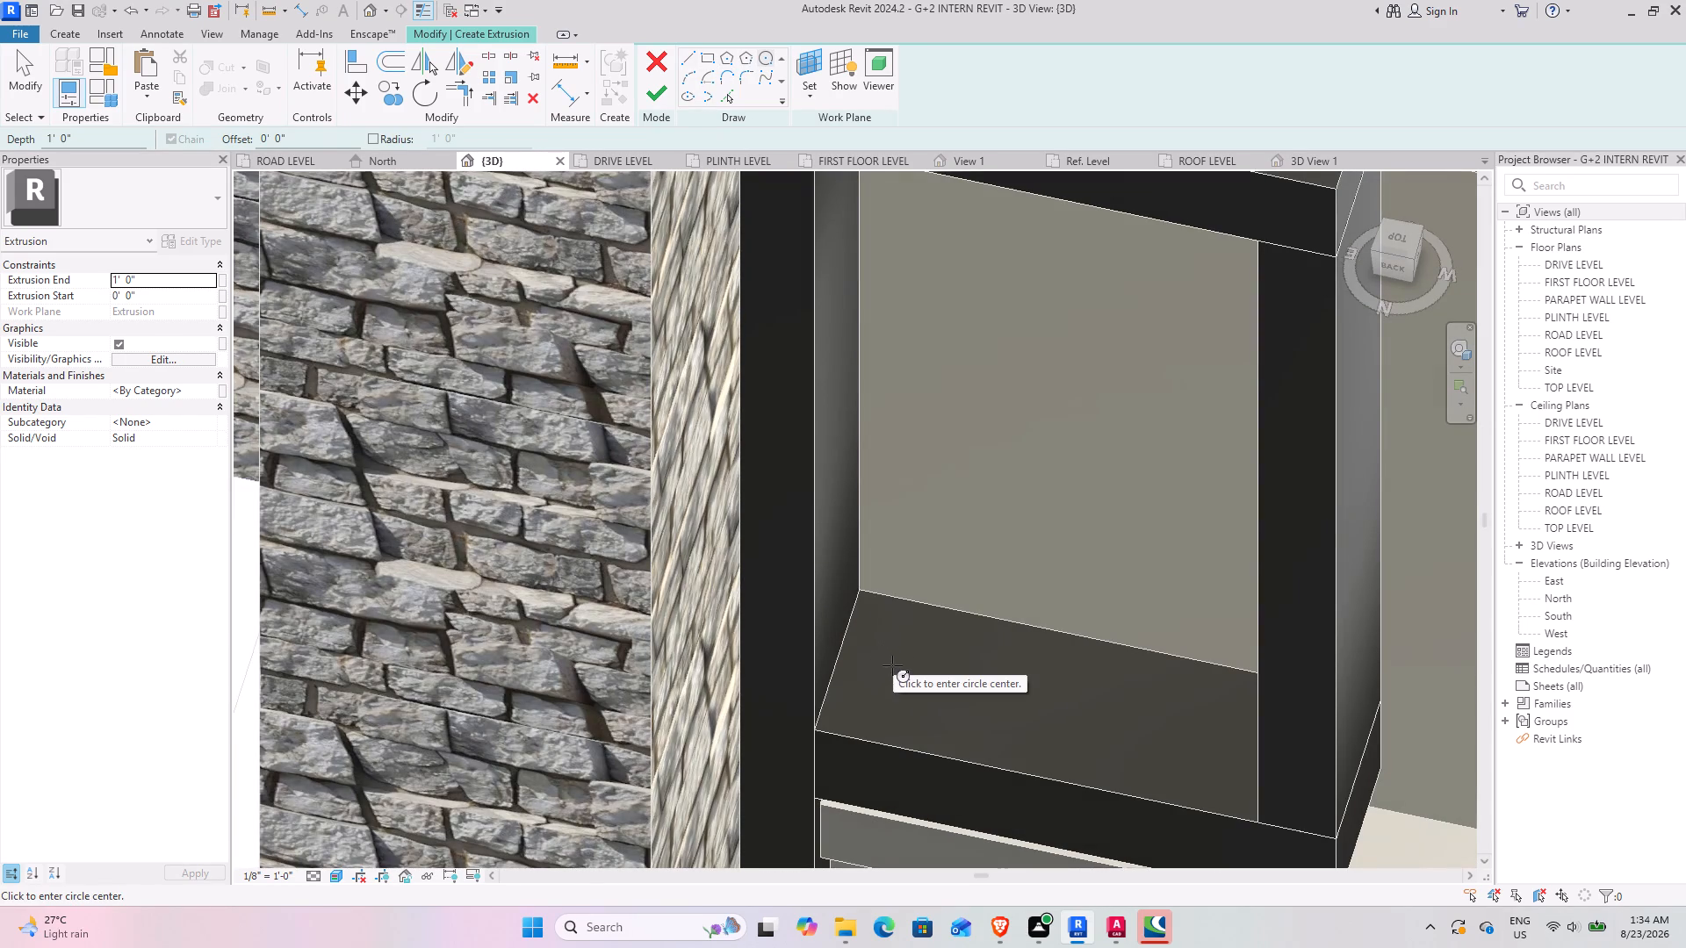
{"action": "left_click", "coordinate": [892, 665]}
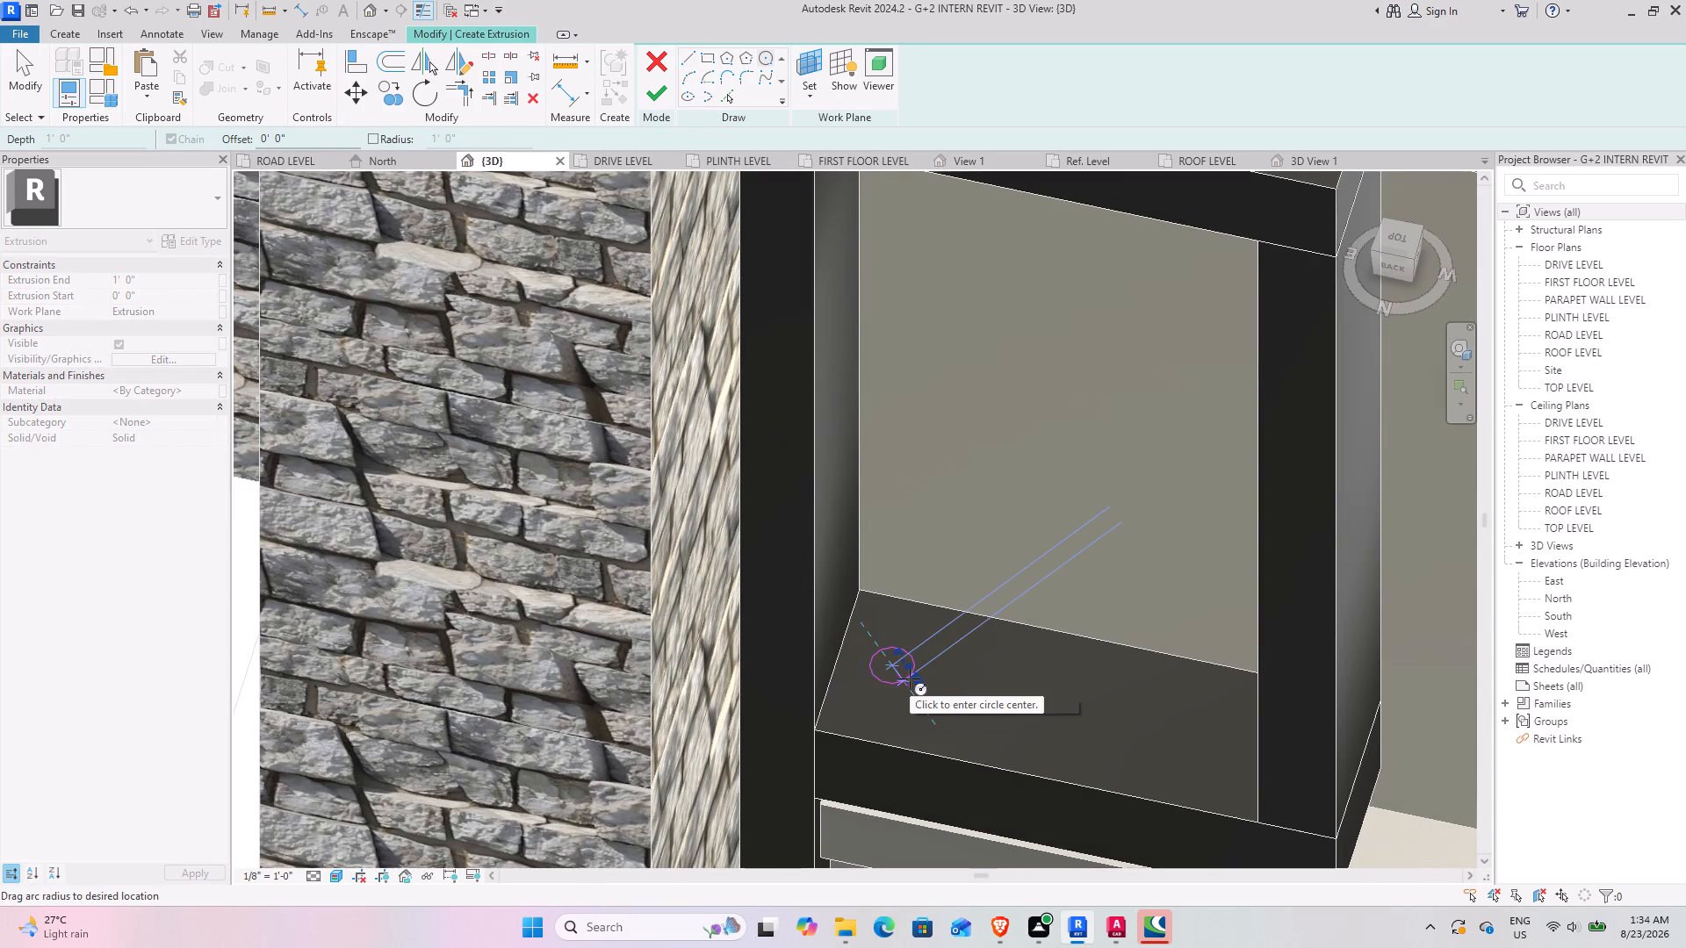
{"action": "left_click", "coordinate": [910, 679]}
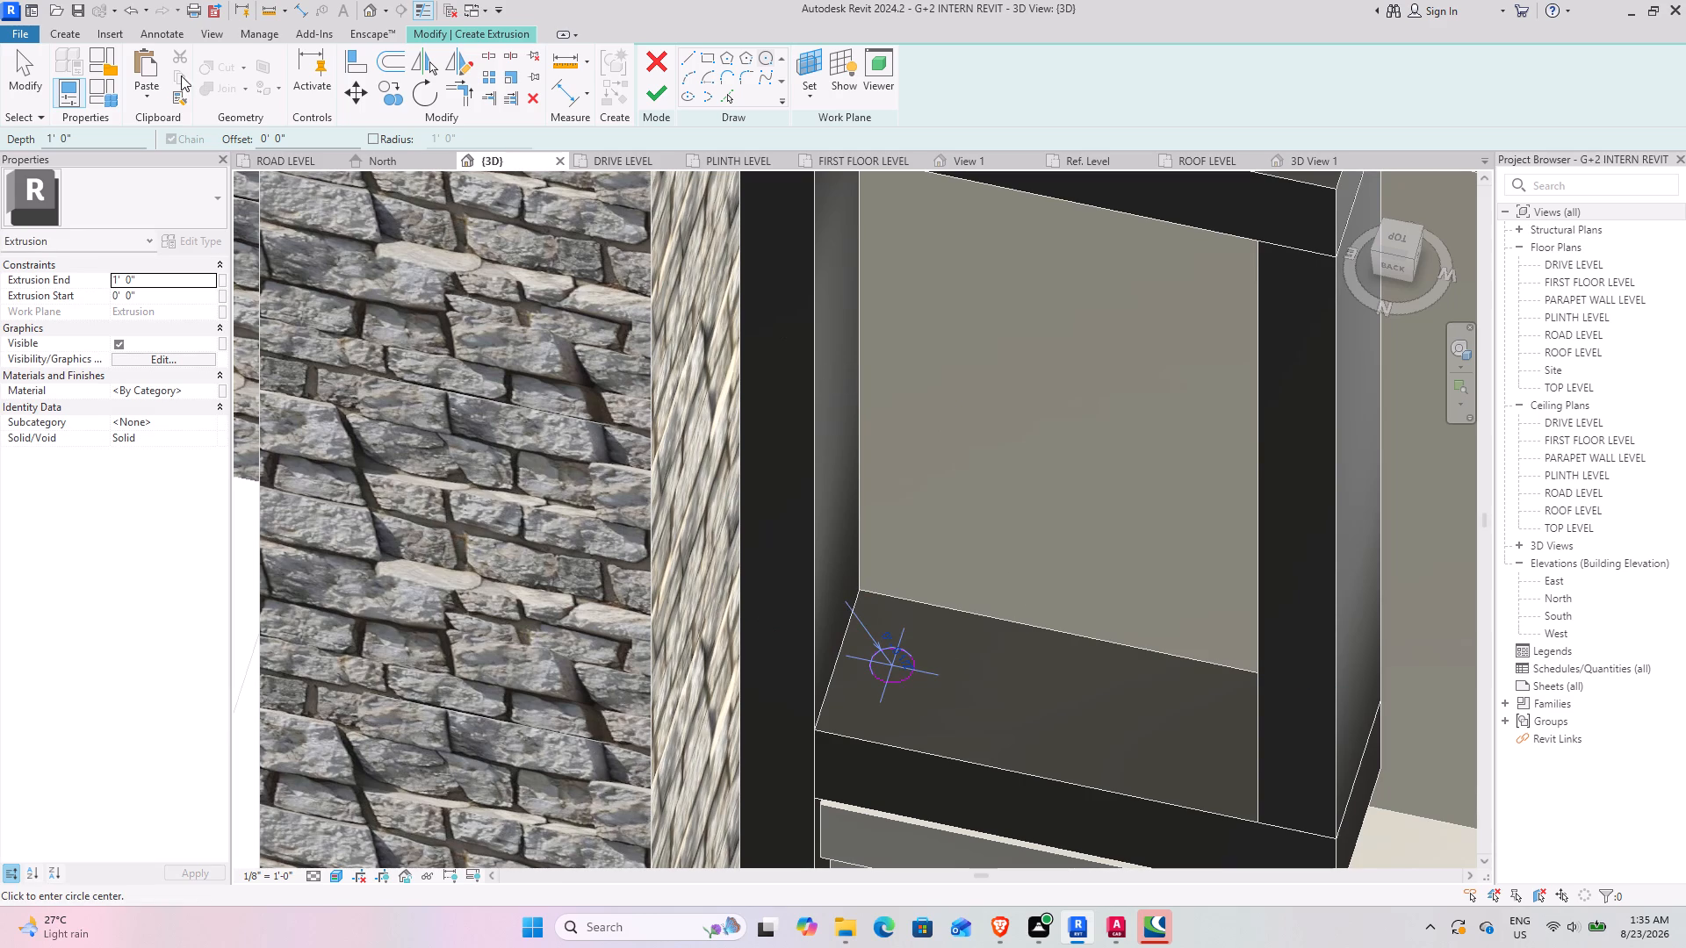
{"action": "key", "text": "Escape"}
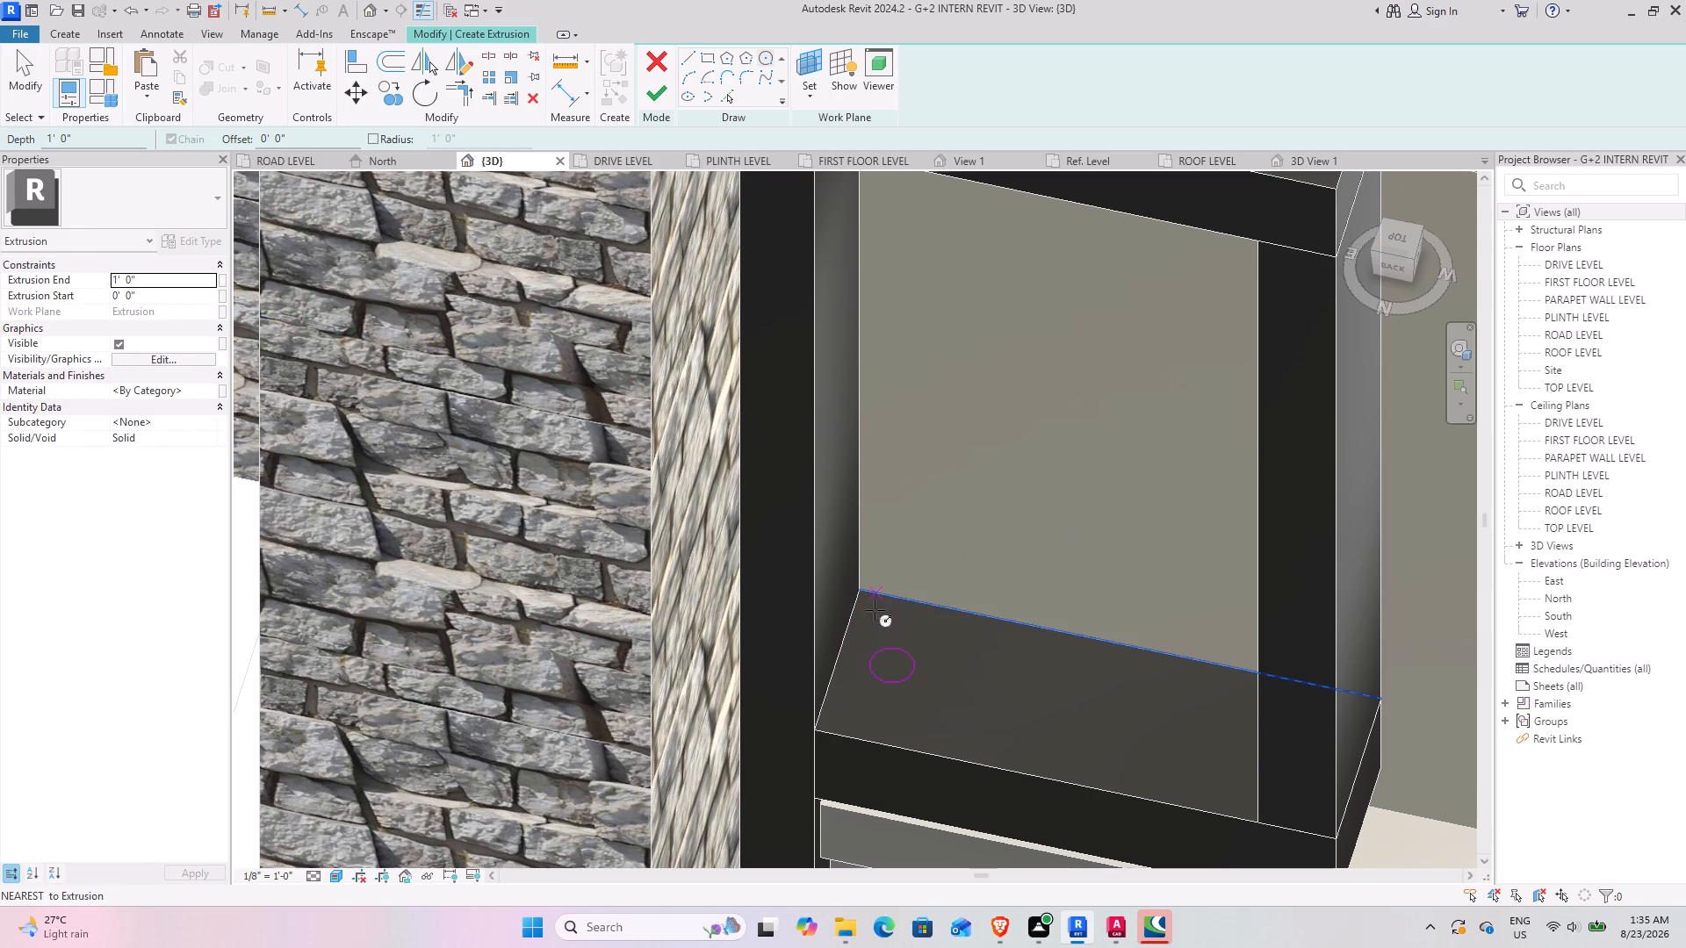
{"action": "key", "text": "Escape"}
Copy the circle twice along the bottom member at about 3 1/4" spacing and finish the 1' 0" extrusion.
{"action": "left_click_drag", "start_coordinate": [849, 614], "coordinate": [883, 650]}
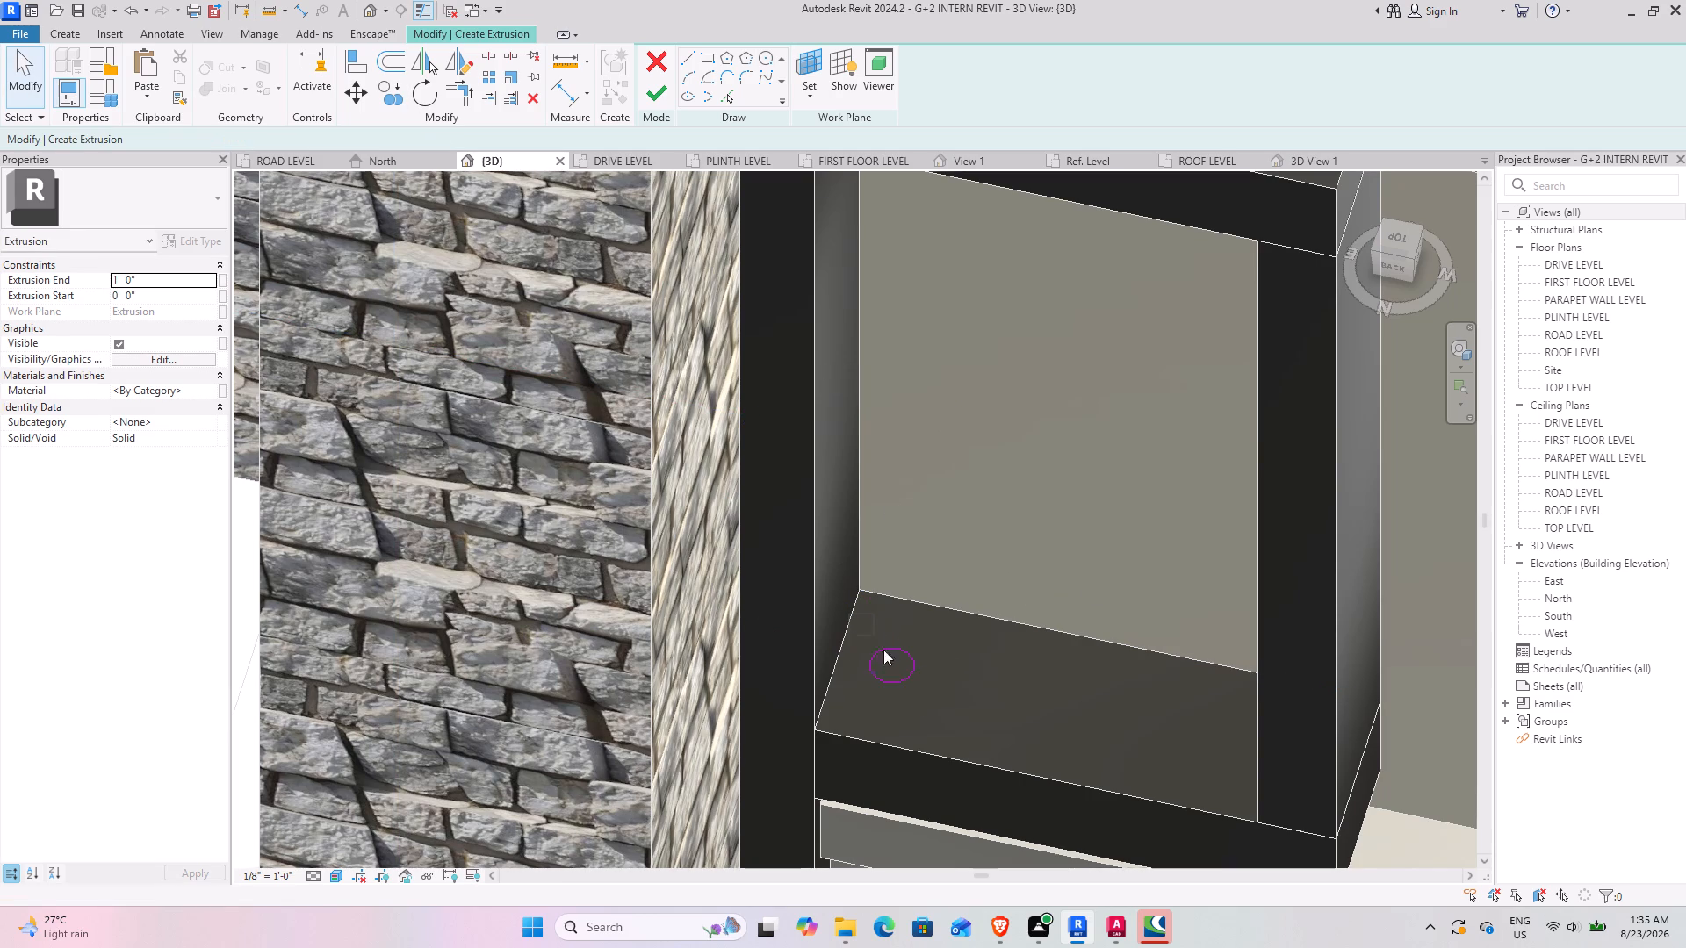
{"action": "left_click_drag", "start_coordinate": [883, 650], "coordinate": [937, 720]}
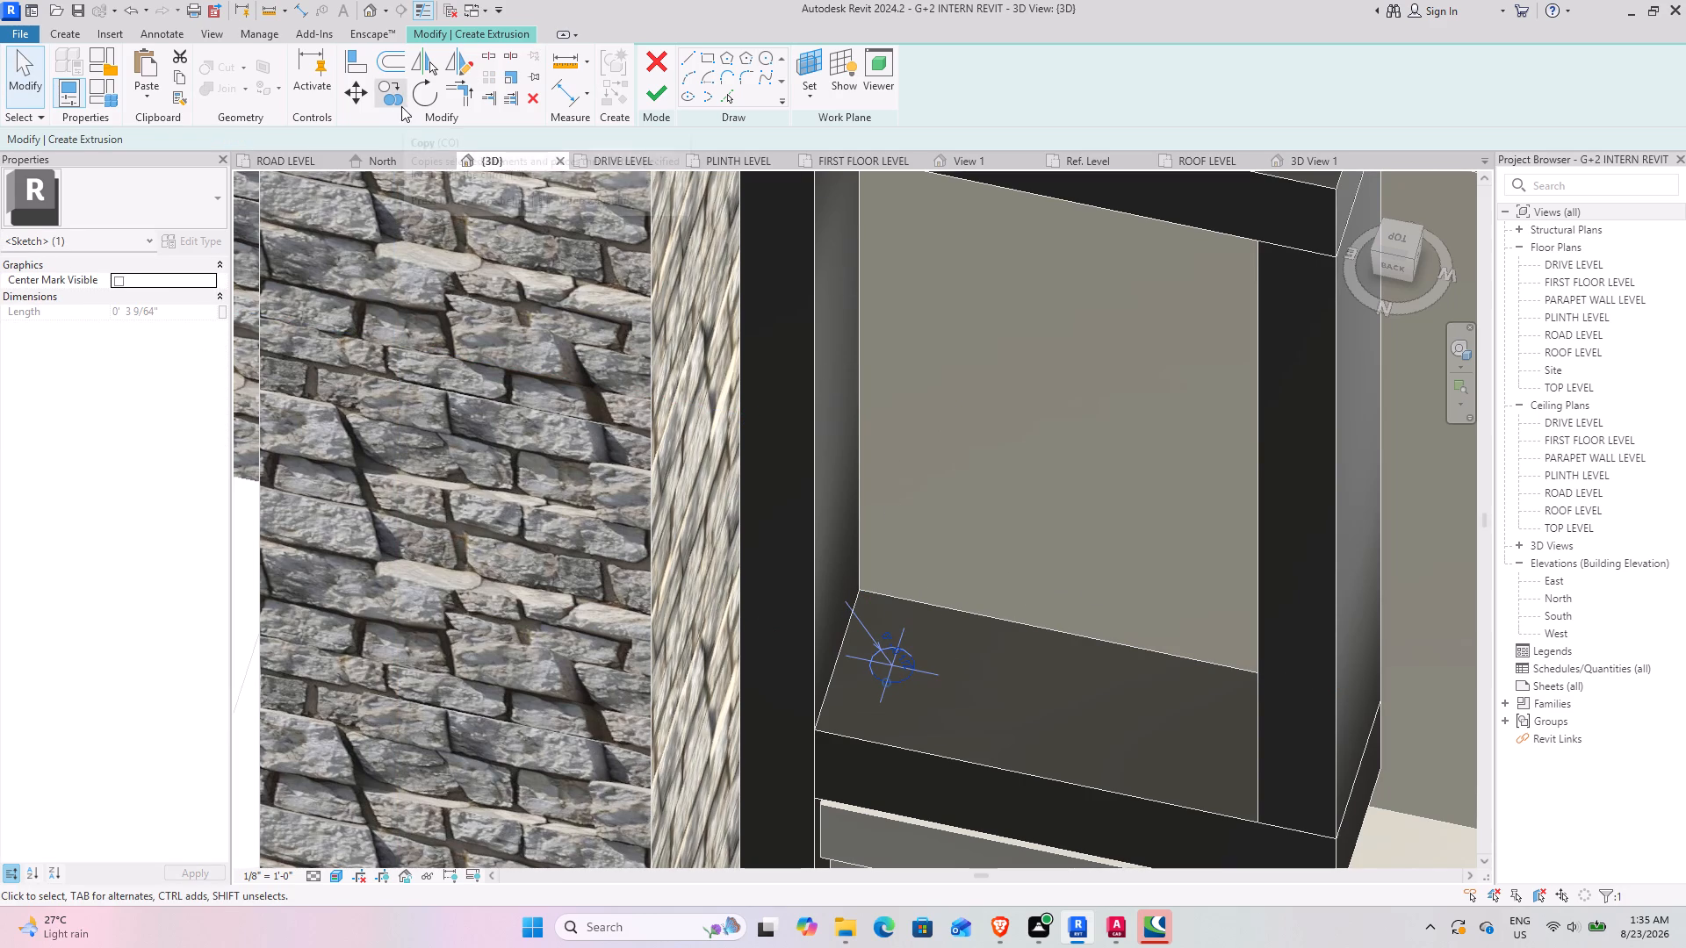
{"action": "left_click", "coordinate": [398, 105]}
{"action": "left_click", "coordinate": [897, 646]}
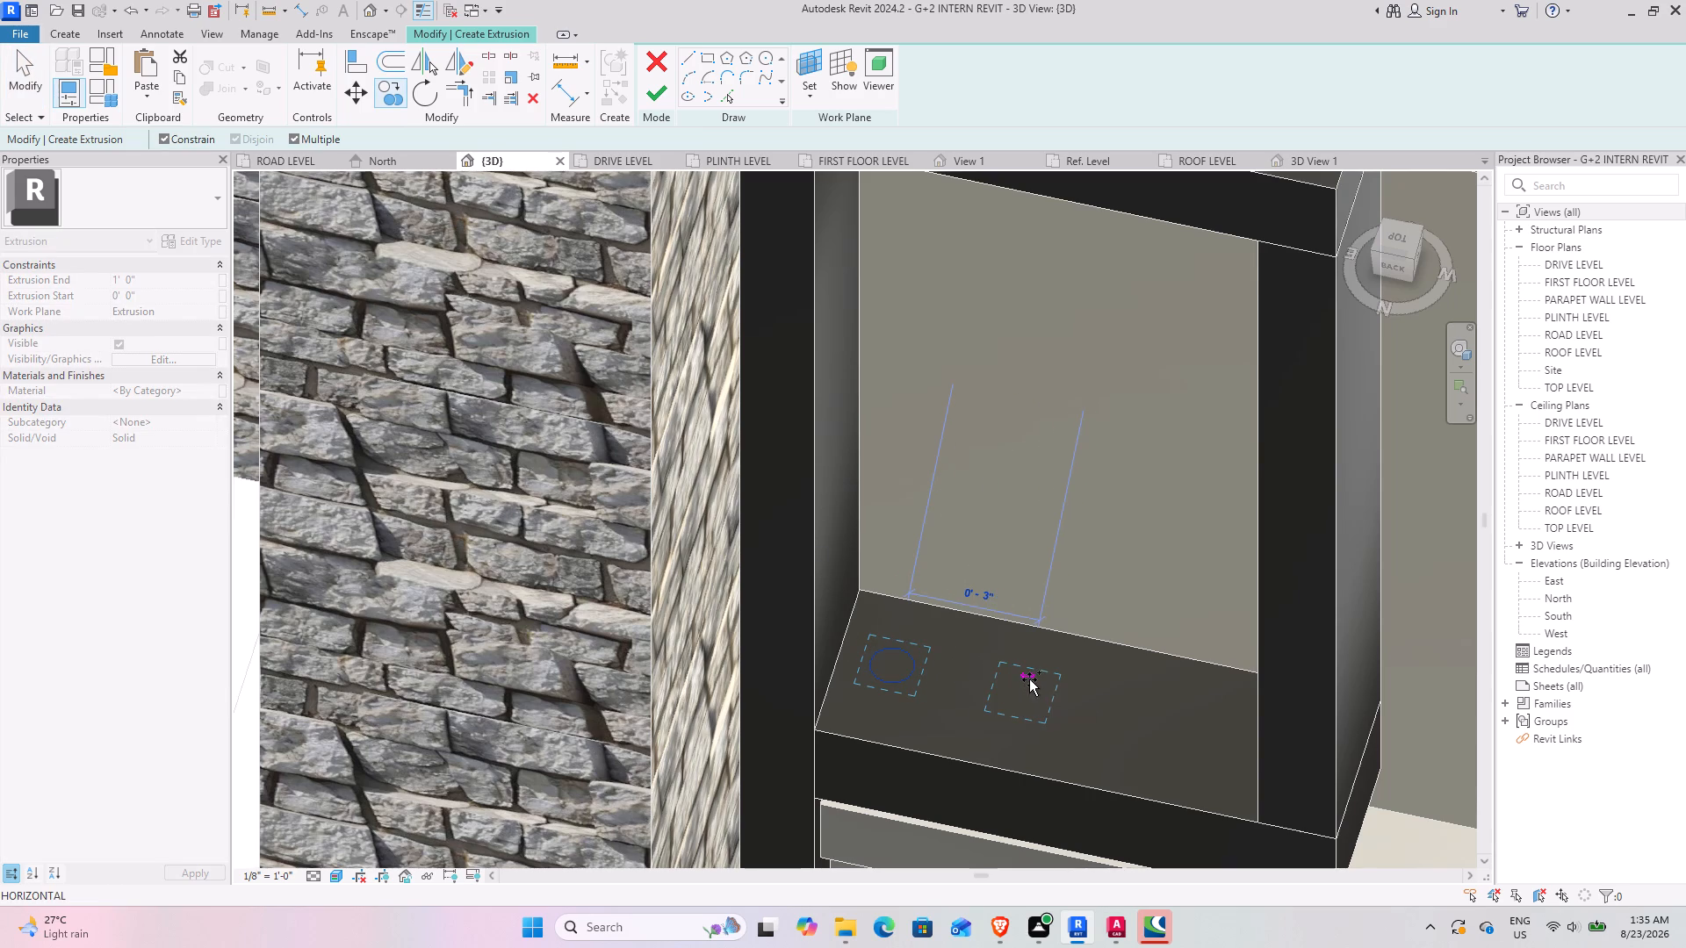
{"action": "left_click", "coordinate": [1043, 679]}
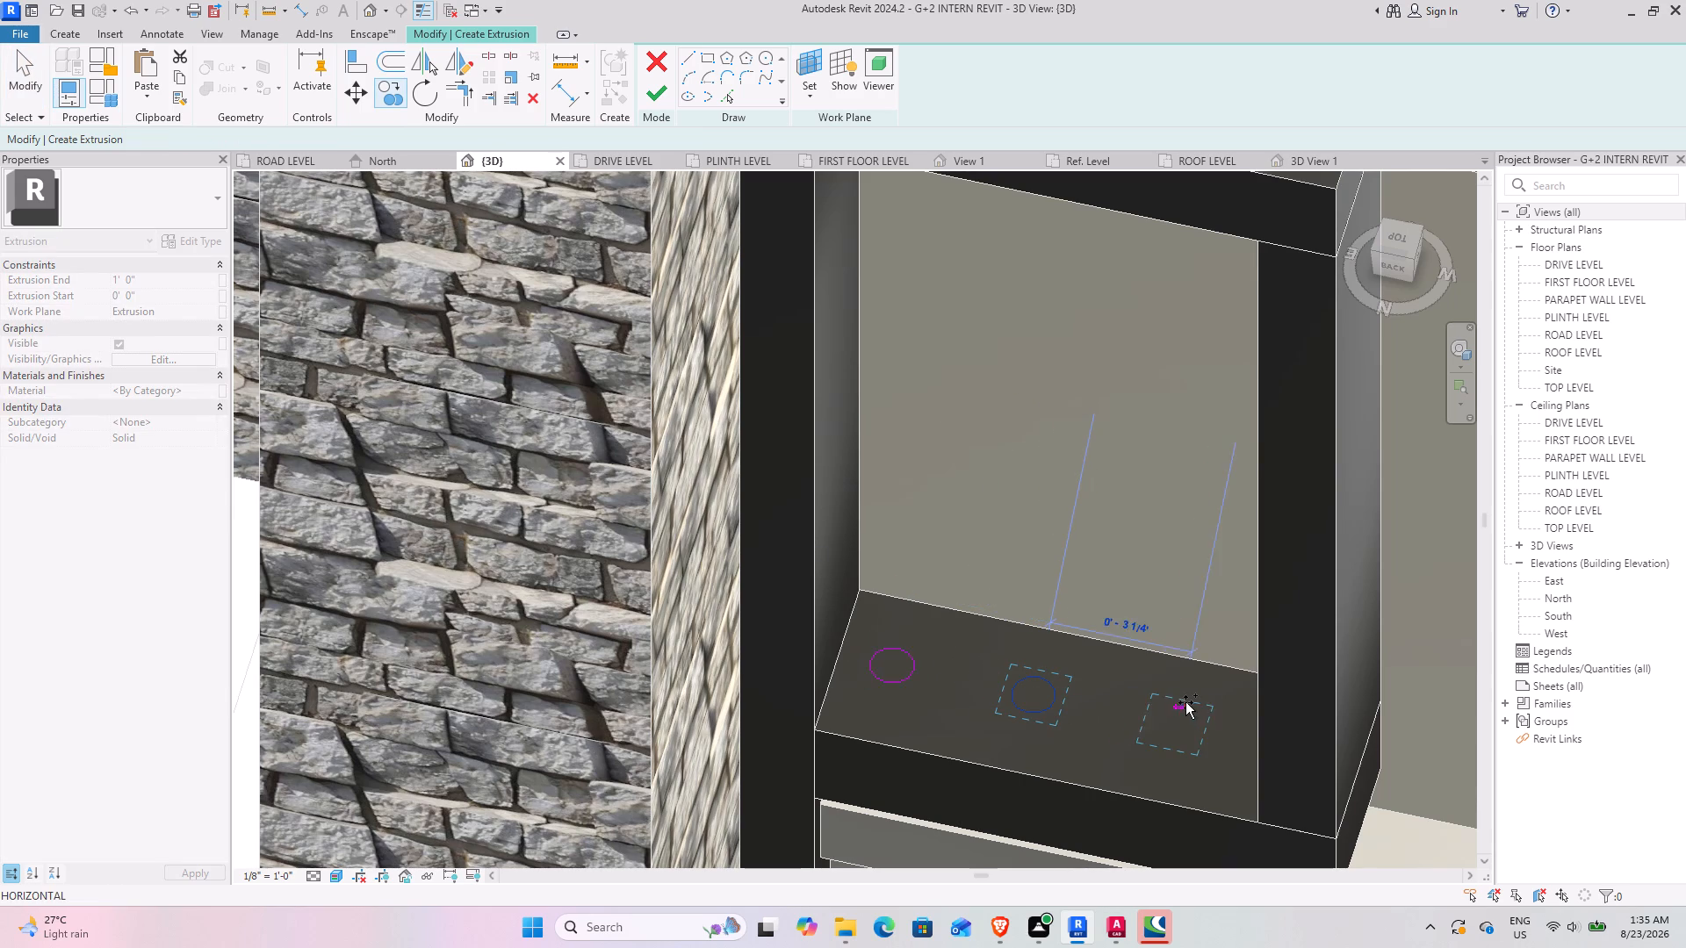
{"action": "left_click", "coordinate": [1189, 702]}
{"action": "middle_click_drag", "start_coordinate": [1016, 717], "coordinate": [1113, 656], "text": "shift"}
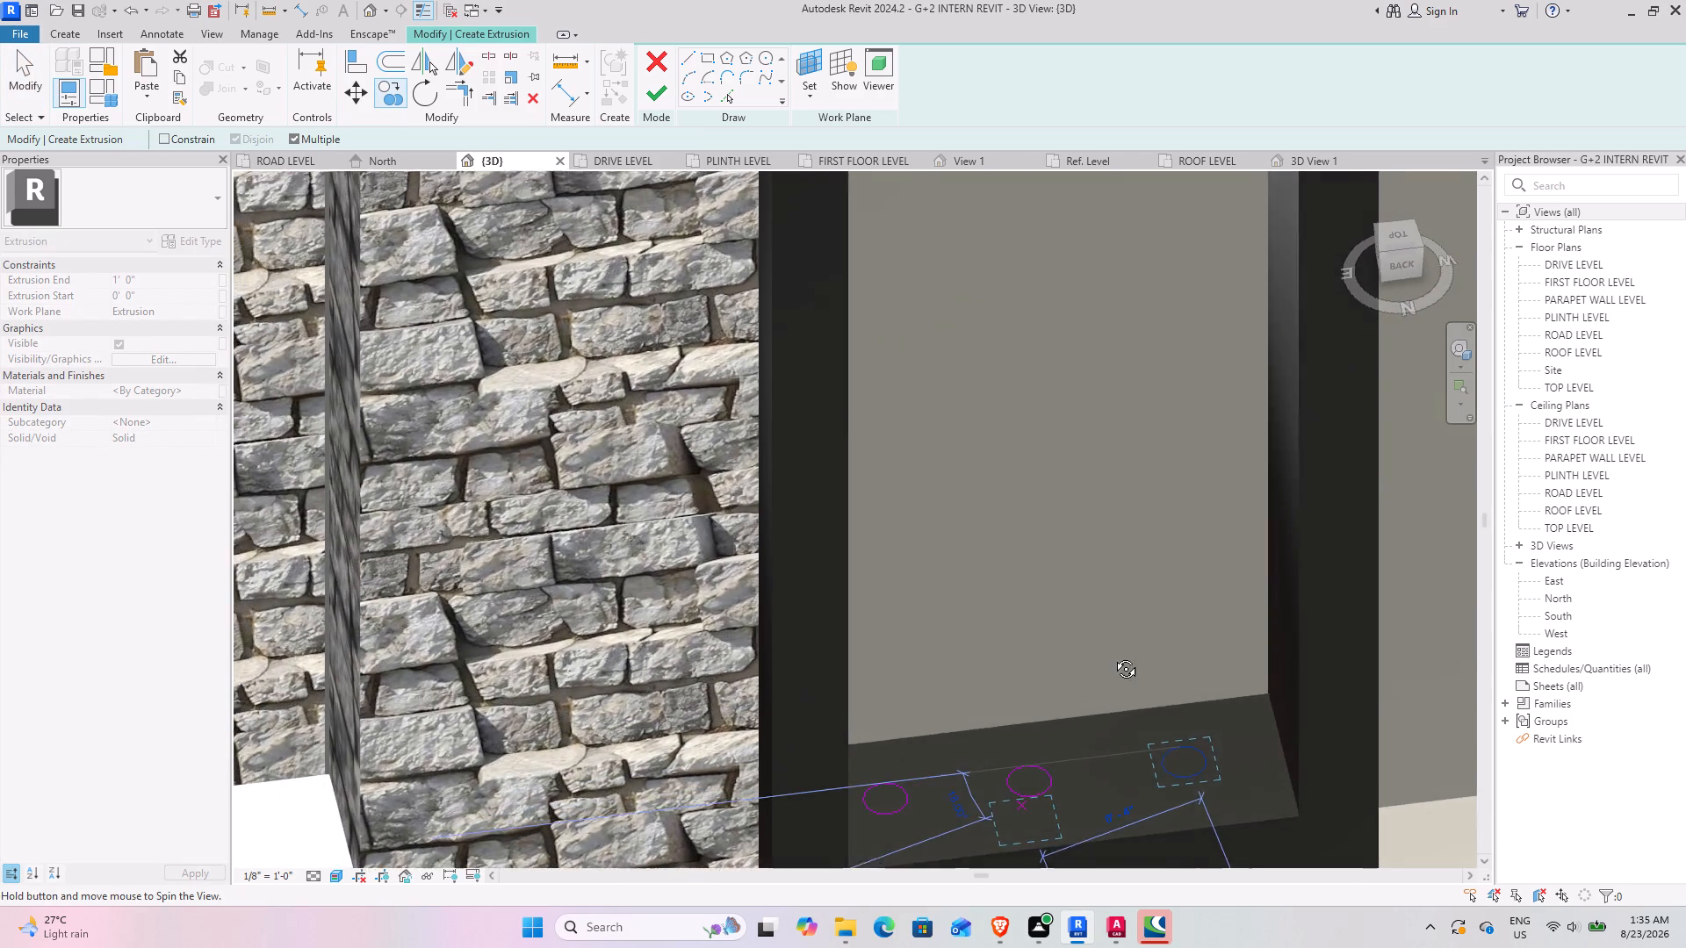
{"action": "middle_click_drag", "start_coordinate": [1113, 656], "coordinate": [1087, 659], "text": "shift"}
{"action": "key", "text": "Escape"}
{"action": "scroll", "coordinate": [1084, 631], "scroll_direction": "down", "scroll_amount": 2}
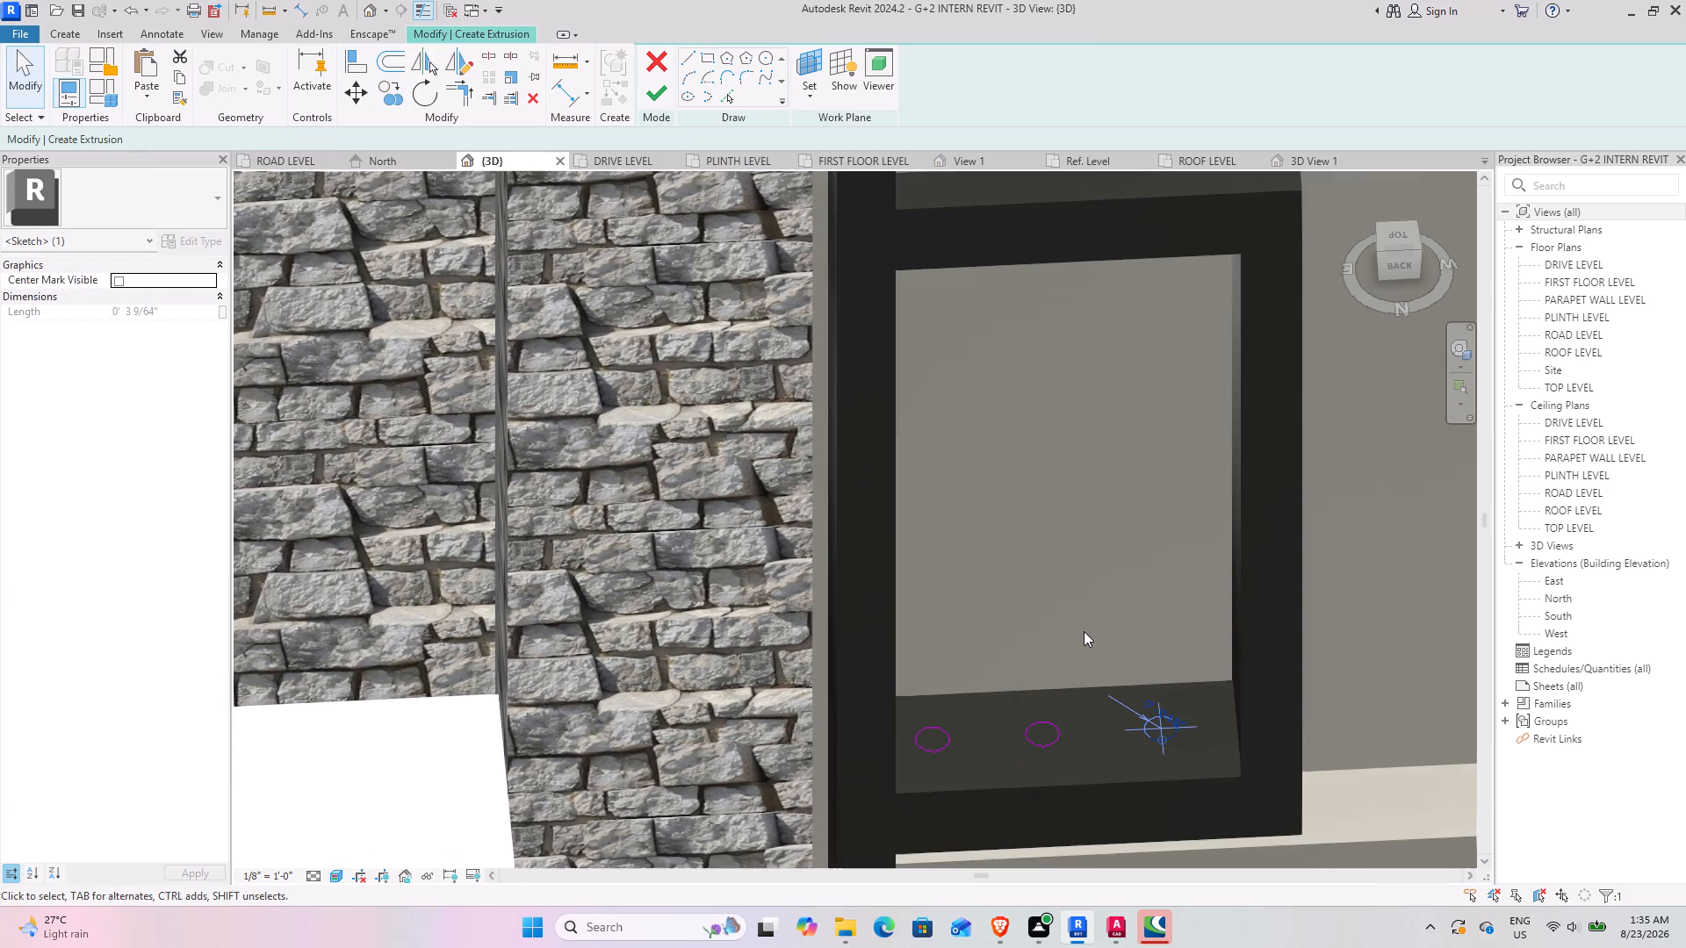
{"action": "key", "text": "Escape"}
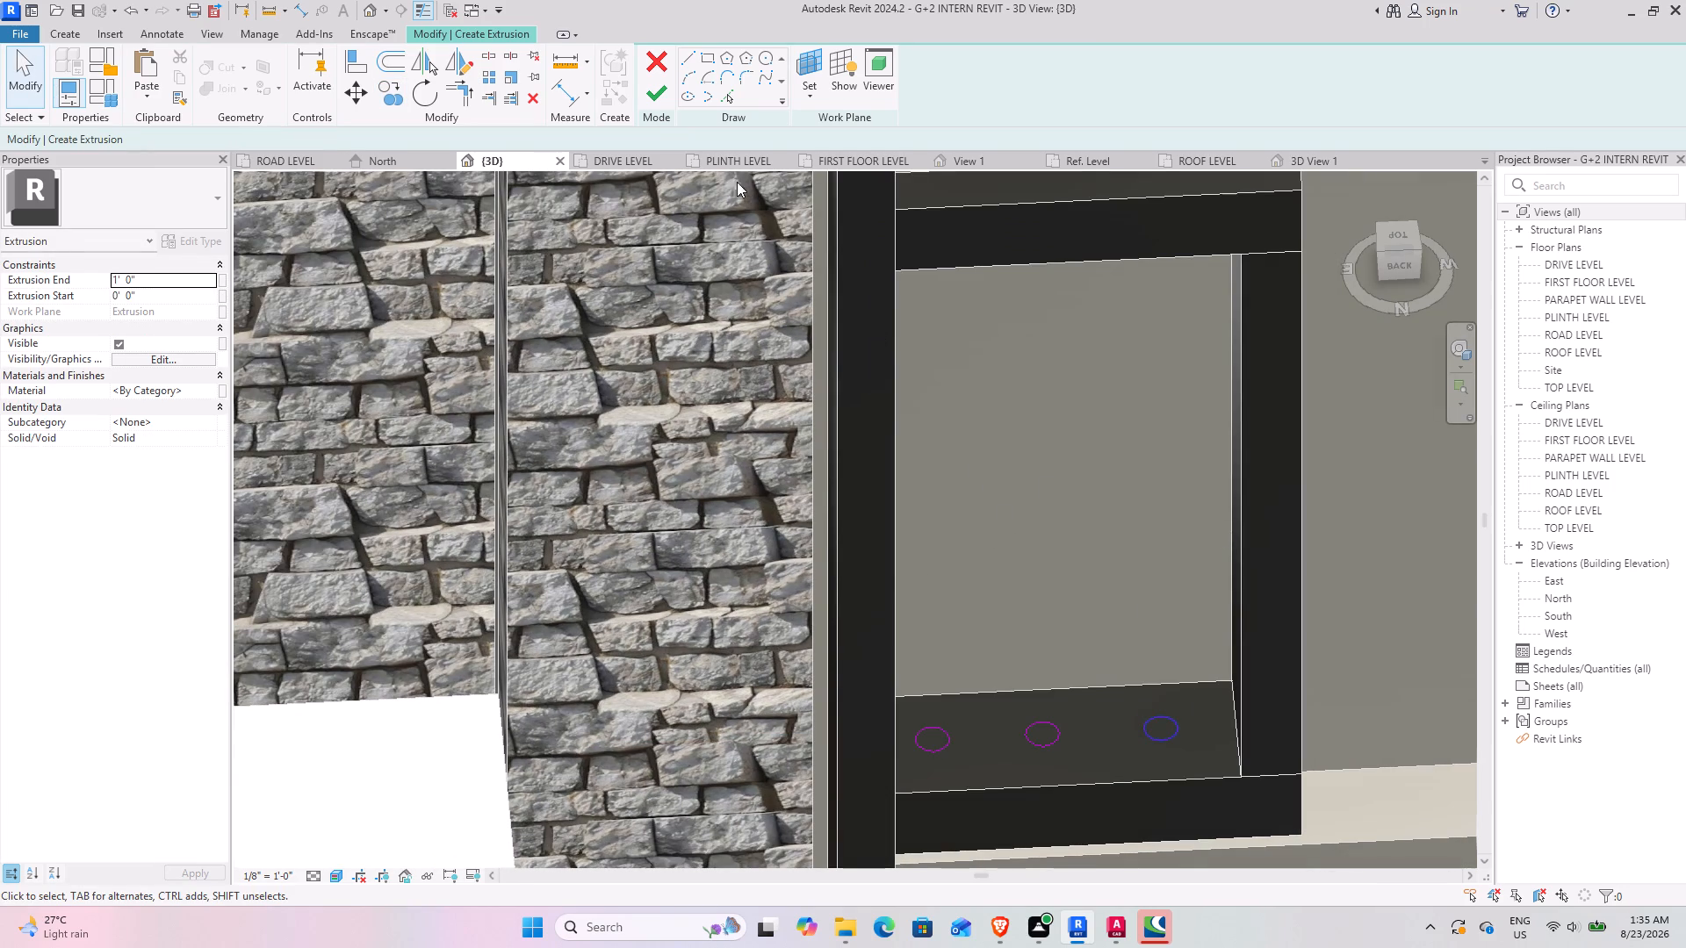
{"action": "left_click", "coordinate": [664, 98]}
Stretch the three round rods up to the handle frame's top member, about 1' 10 1/4" long.
{"action": "middle_click_drag", "start_coordinate": [1093, 681], "coordinate": [1073, 638], "text": "shift"}
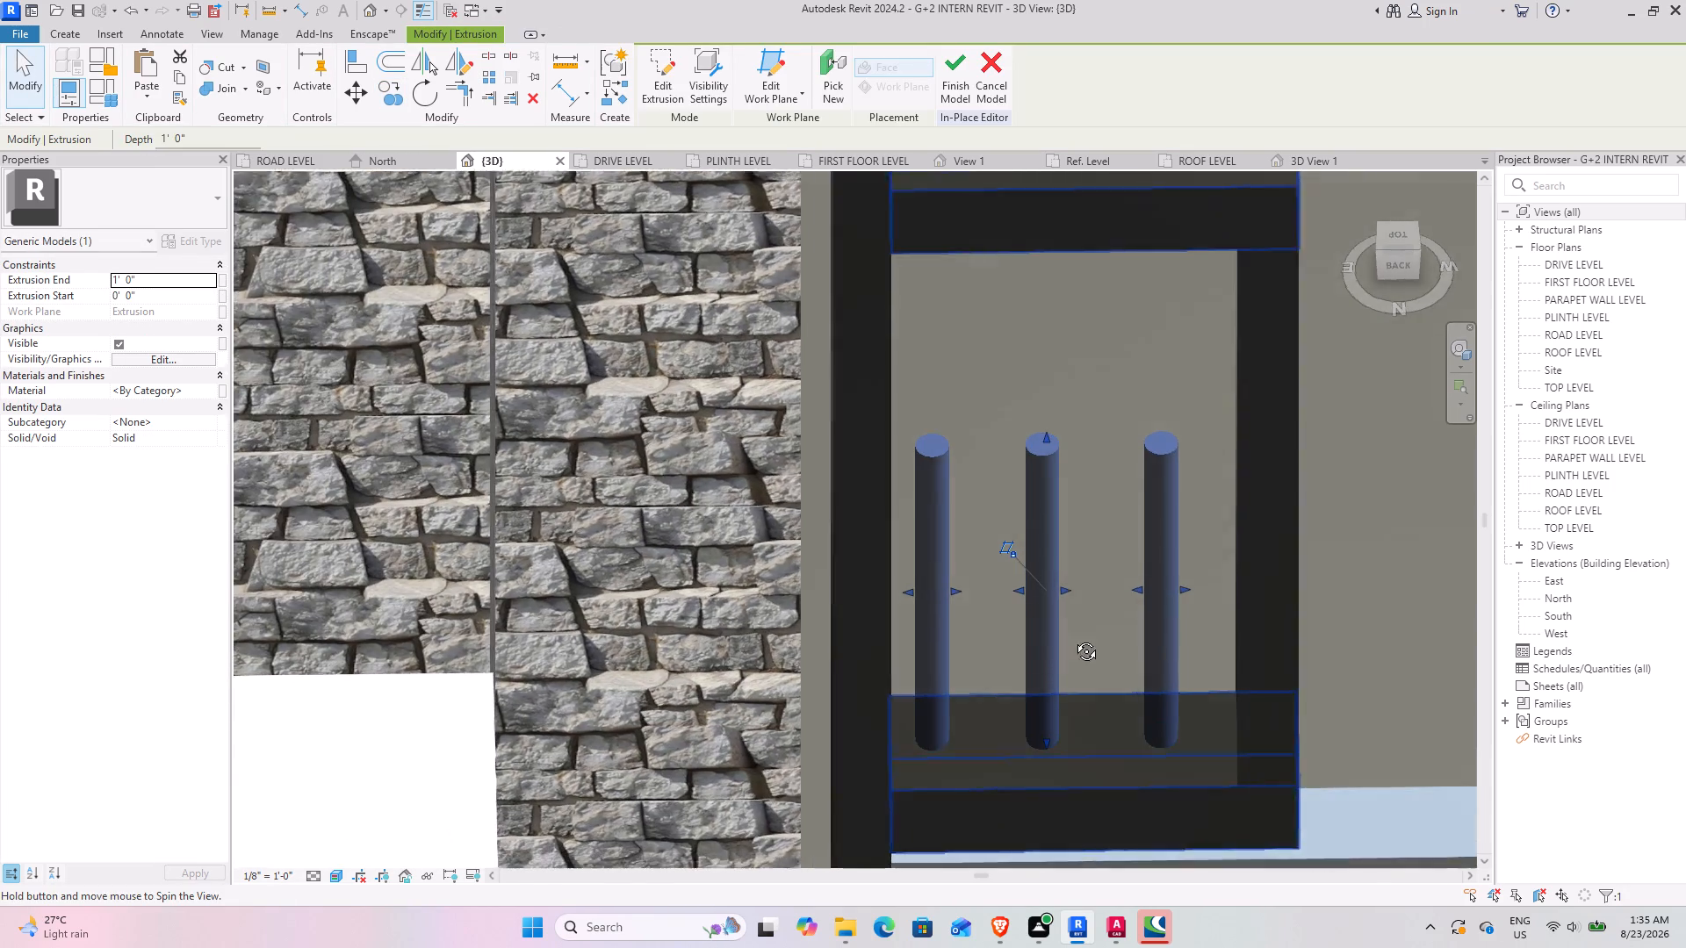
{"action": "middle_click_drag", "start_coordinate": [1073, 638], "coordinate": [1054, 560], "text": "shift"}
{"action": "scroll", "coordinate": [1009, 619], "scroll_direction": "down", "scroll_amount": 4}
{"action": "scroll", "coordinate": [1039, 689], "scroll_direction": "down", "scroll_amount": 3}
{"action": "middle_click_drag", "start_coordinate": [1026, 689], "coordinate": [1034, 569], "text": "shift"}
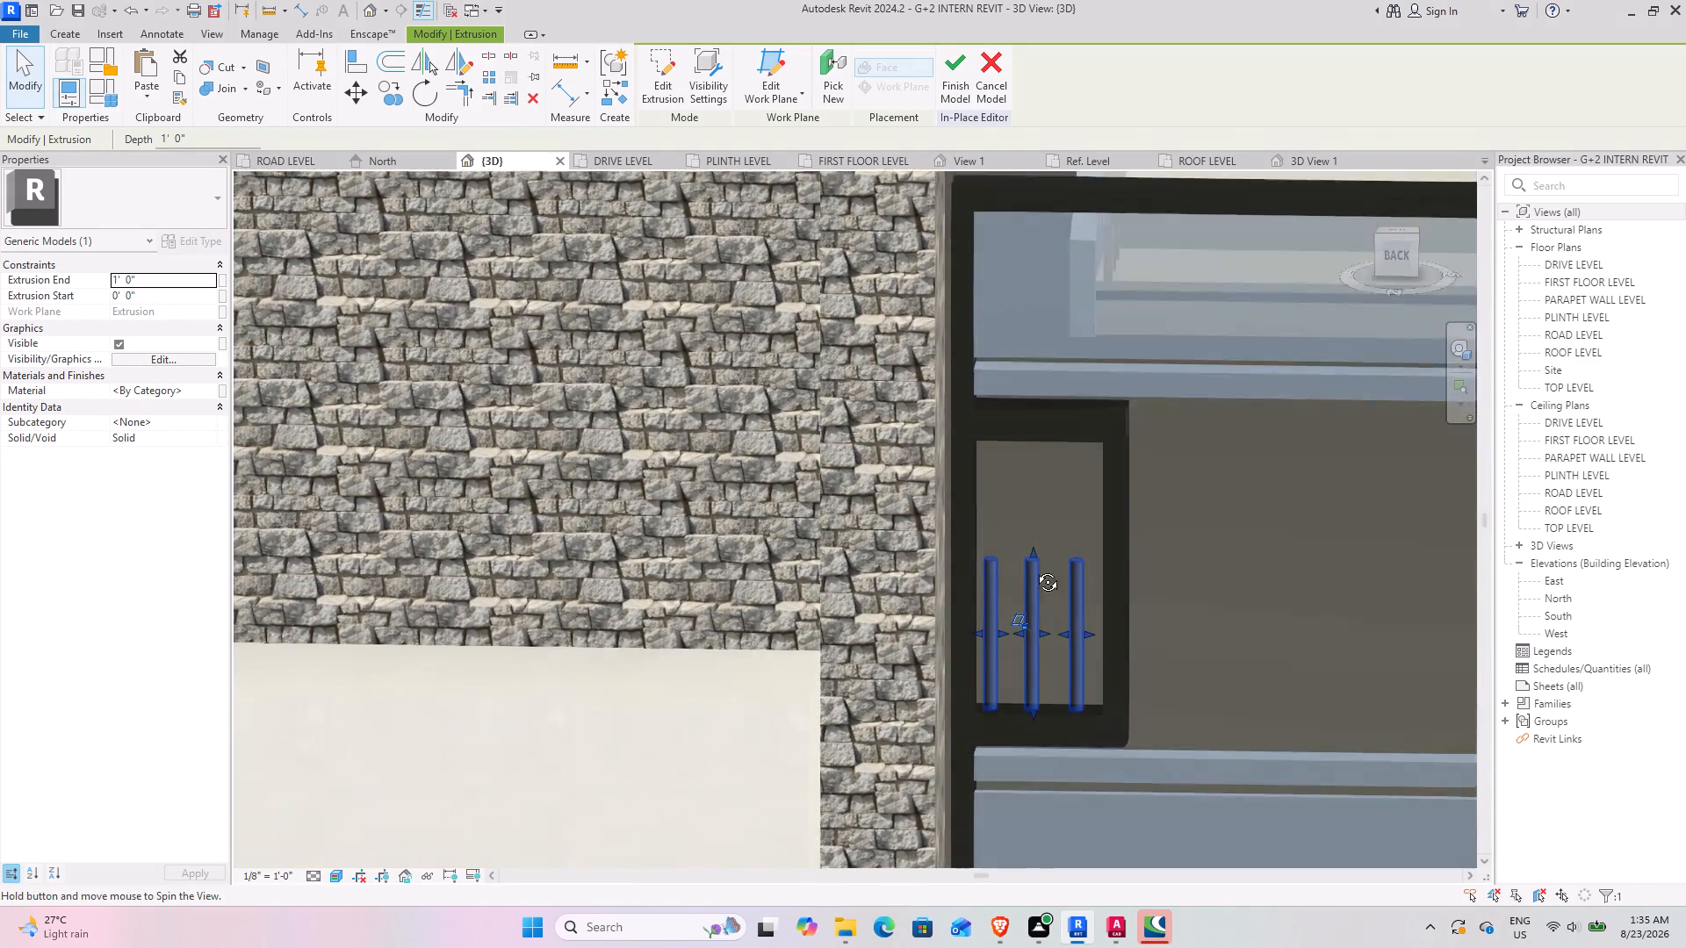
{"action": "middle_click_drag", "start_coordinate": [1034, 569], "coordinate": [1019, 524], "text": "shift"}
{"action": "left_click_drag", "start_coordinate": [1035, 549], "coordinate": [1034, 519]}
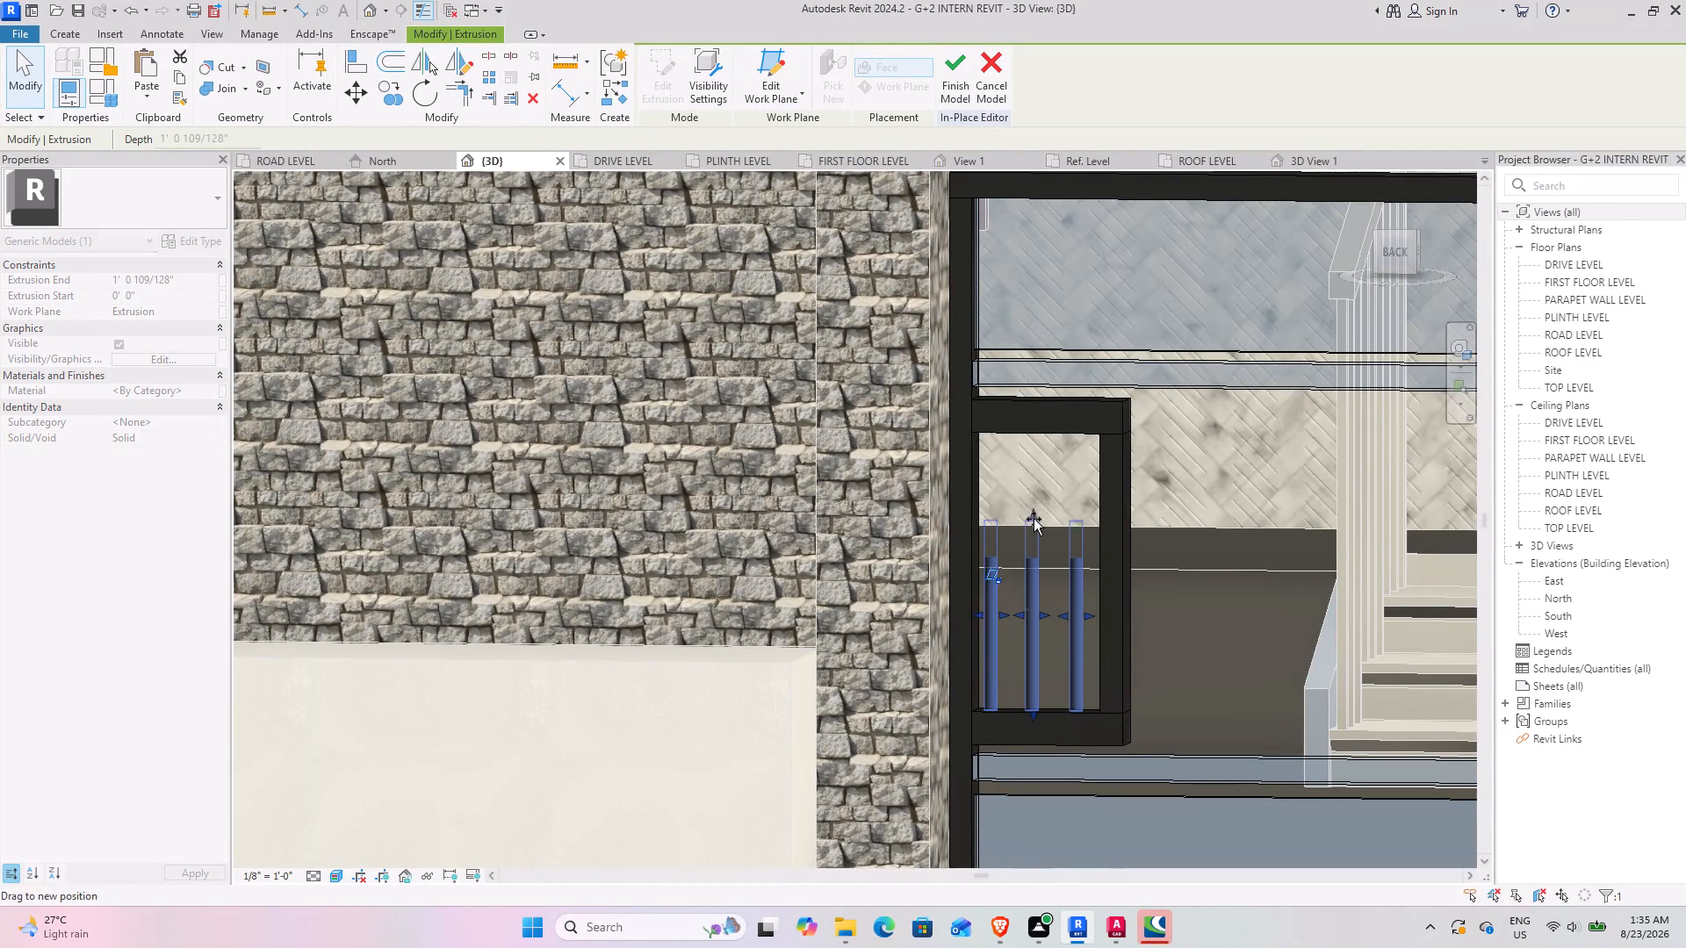
{"action": "left_click_drag", "start_coordinate": [1034, 519], "coordinate": [1034, 433]}
Assign the Gypsum Wall Board material to the three rods inside the handle frame.
{"action": "middle_click_drag", "start_coordinate": [1196, 799], "coordinate": [1128, 621], "text": "shift"}
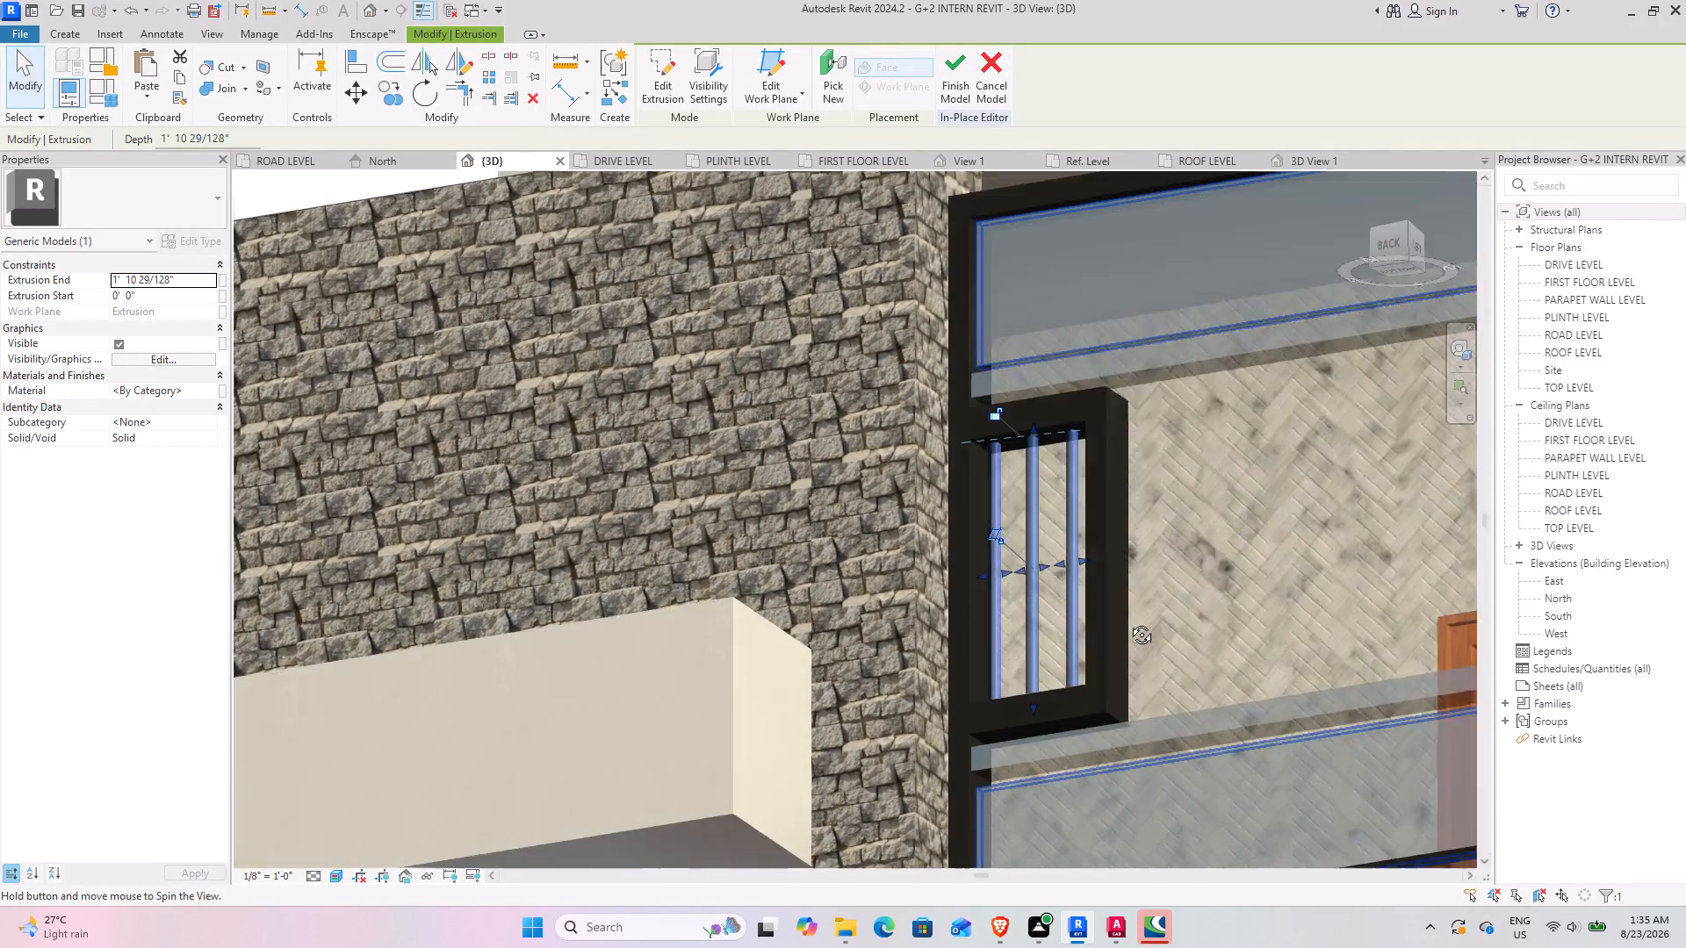
{"action": "middle_click_drag", "start_coordinate": [1128, 621], "coordinate": [1120, 764], "text": "shift"}
{"action": "middle_click_drag", "start_coordinate": [1066, 758], "coordinate": [1135, 817]}
{"action": "scroll", "coordinate": [1129, 811], "scroll_direction": "down", "scroll_amount": 4}
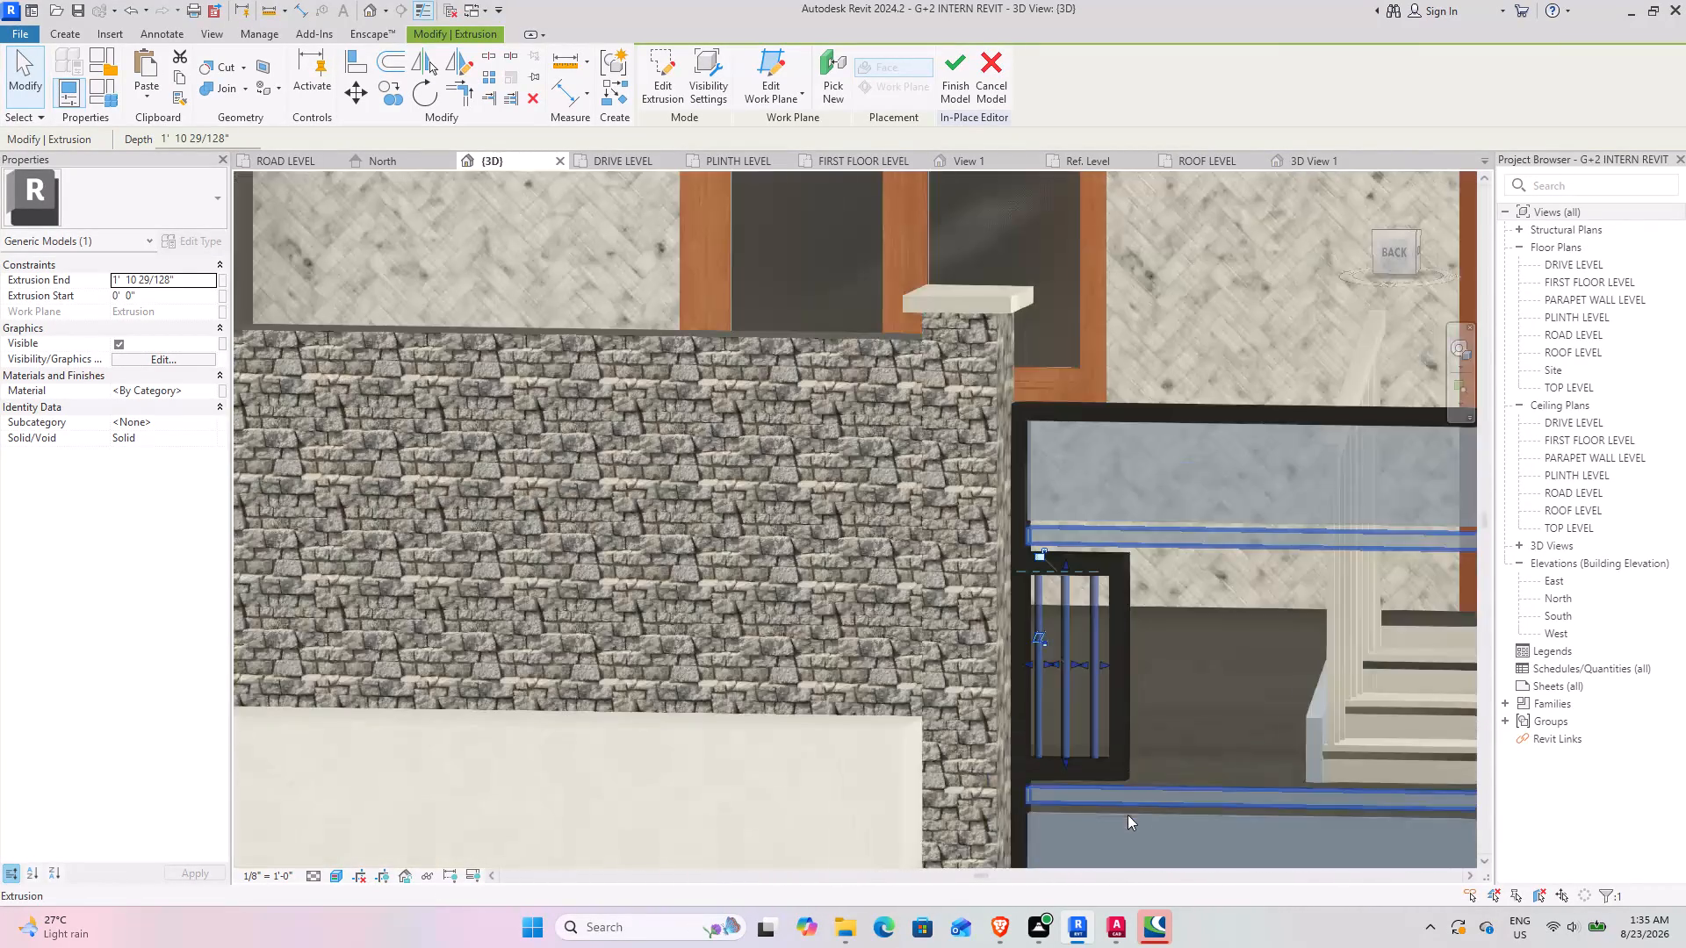
{"action": "middle_click_drag", "start_coordinate": [1127, 837], "coordinate": [1162, 820], "text": "shift"}
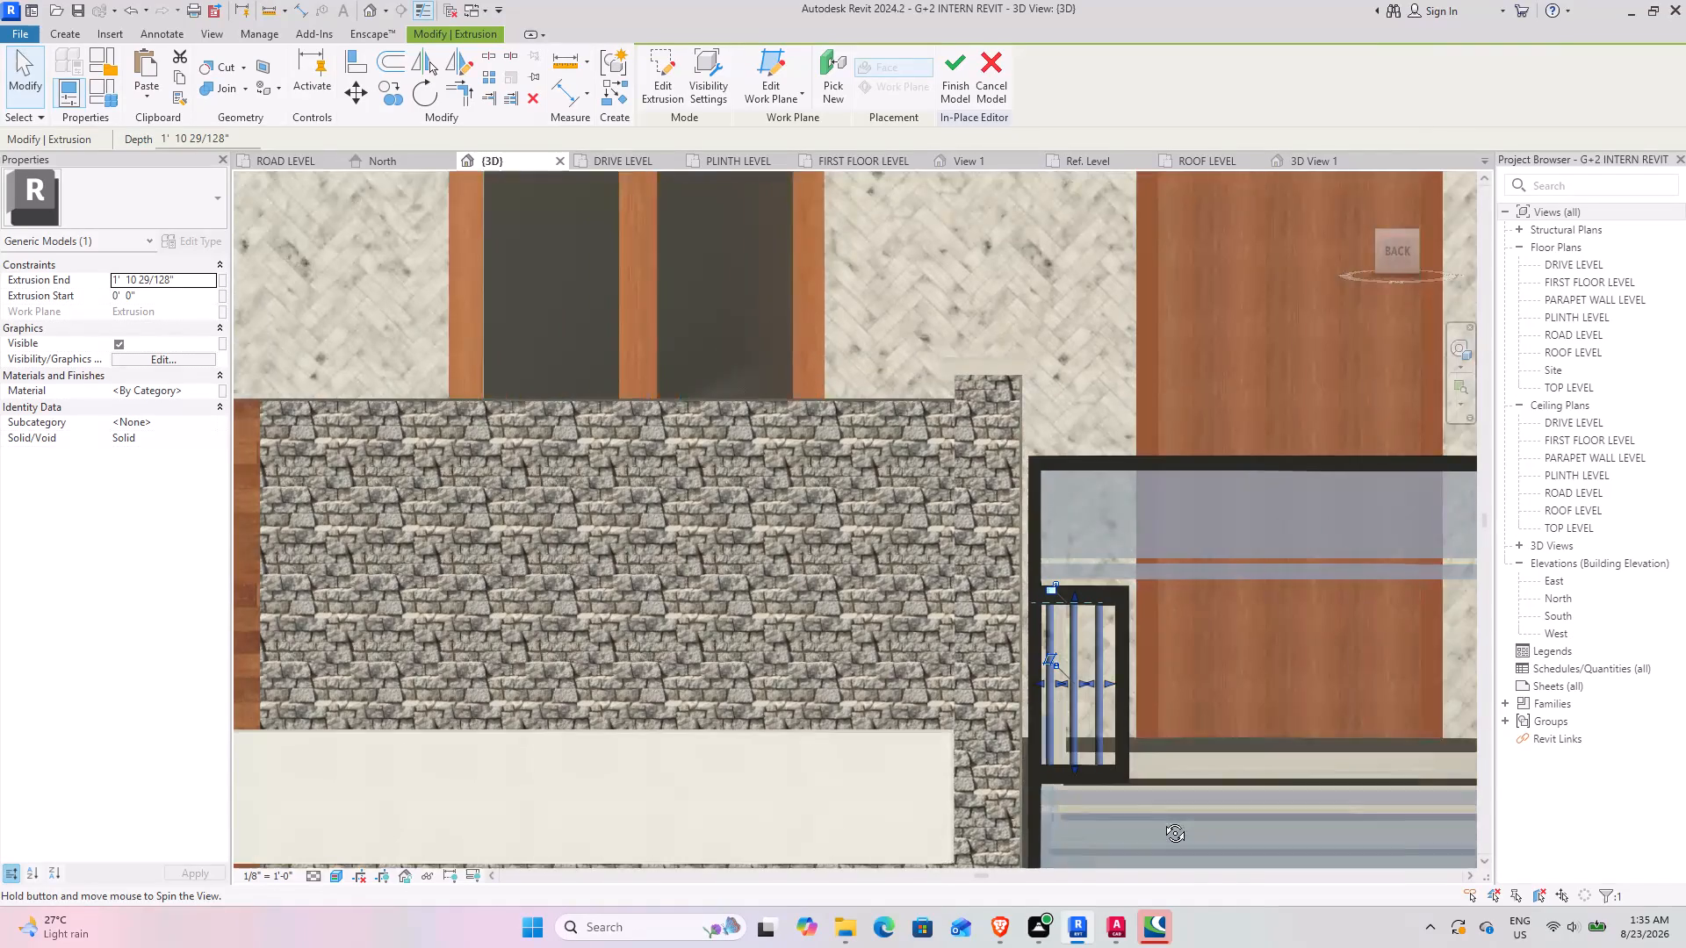
{"action": "middle_click_drag", "start_coordinate": [1162, 820], "coordinate": [1161, 829], "text": "shift"}
{"action": "key", "text": "Right"}
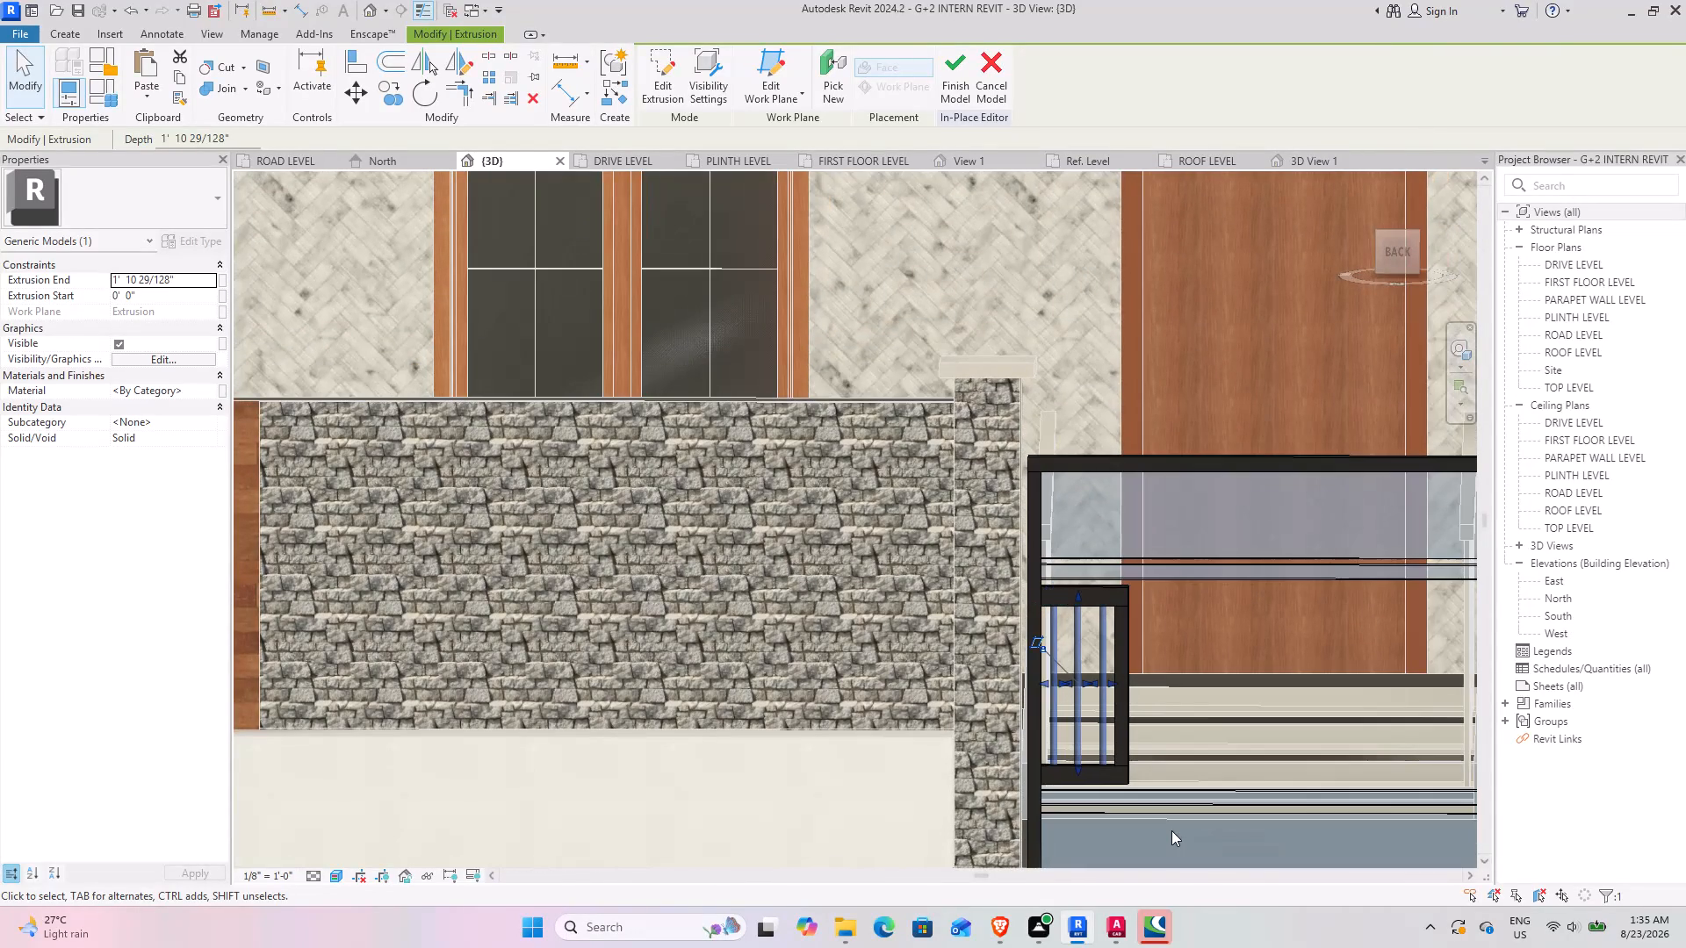
{"action": "middle_click_drag", "start_coordinate": [1148, 771], "coordinate": [972, 686]}
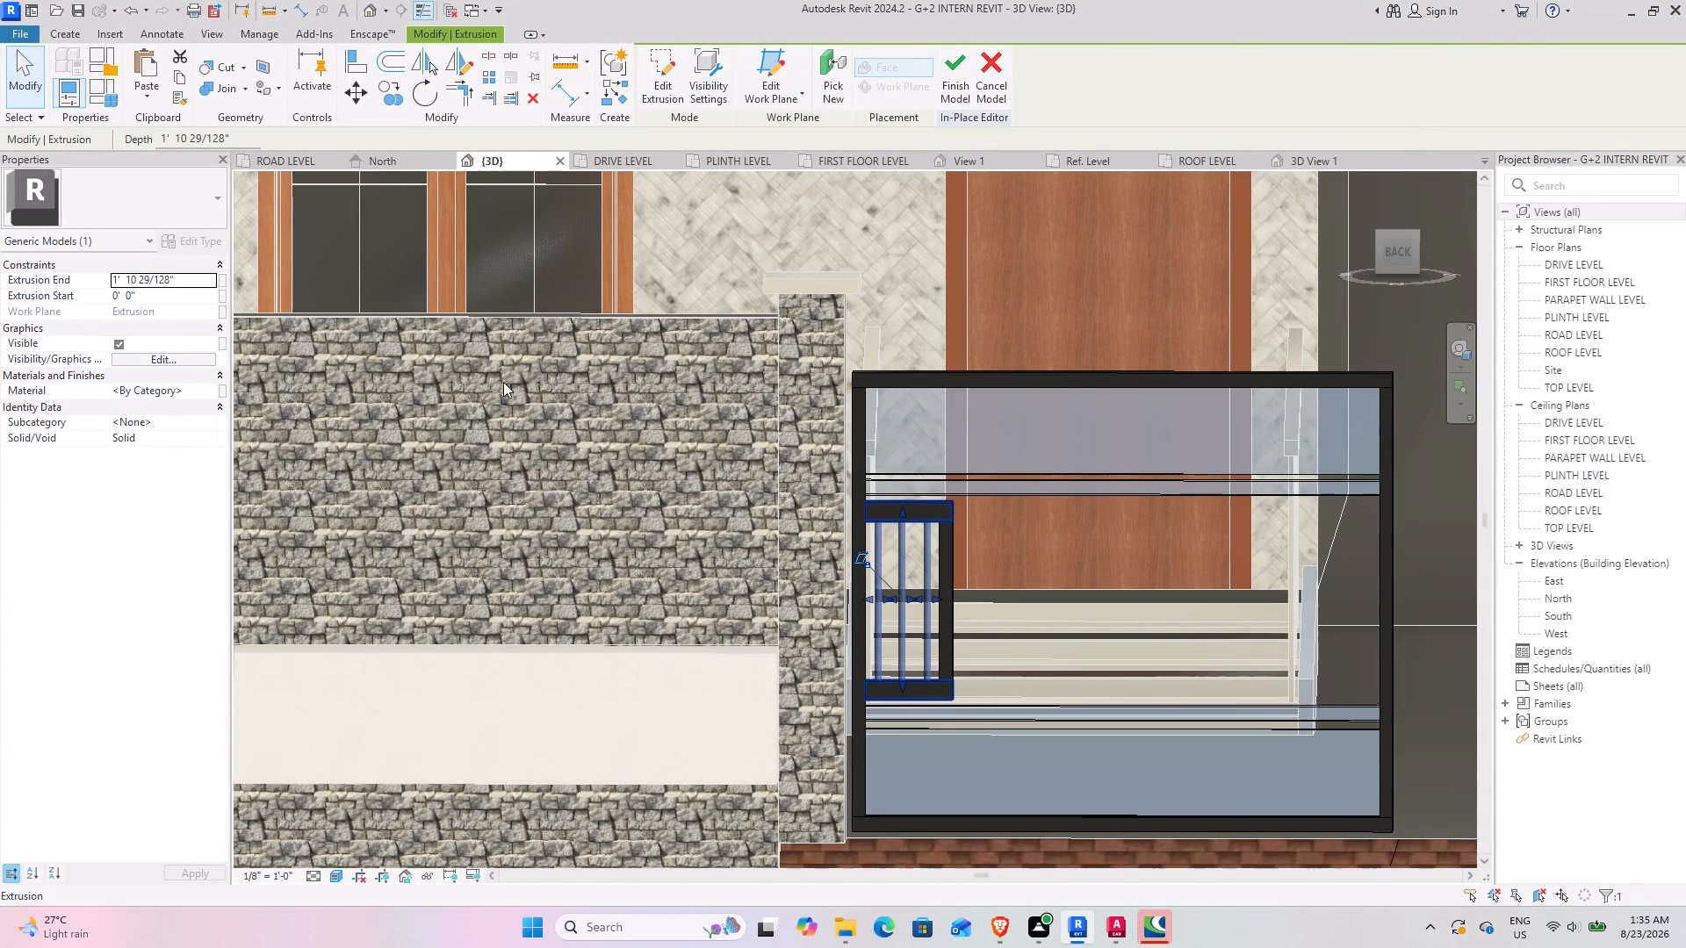
{"action": "left_click", "coordinate": [214, 389]}
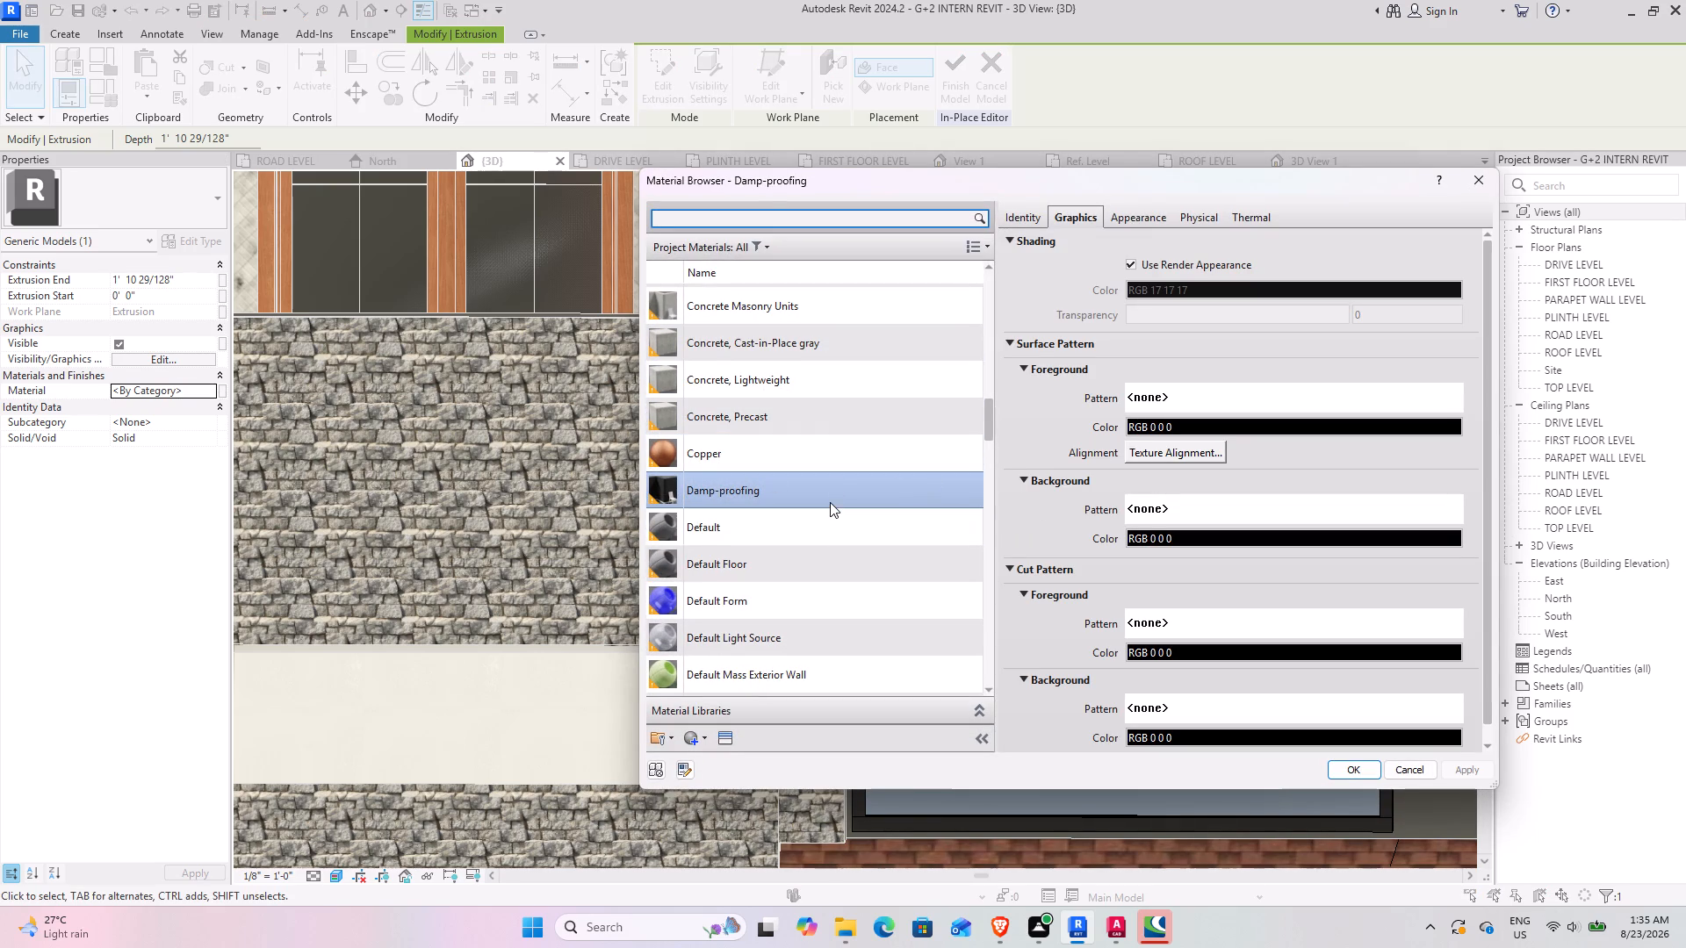
{"action": "type", "text": "wh"}
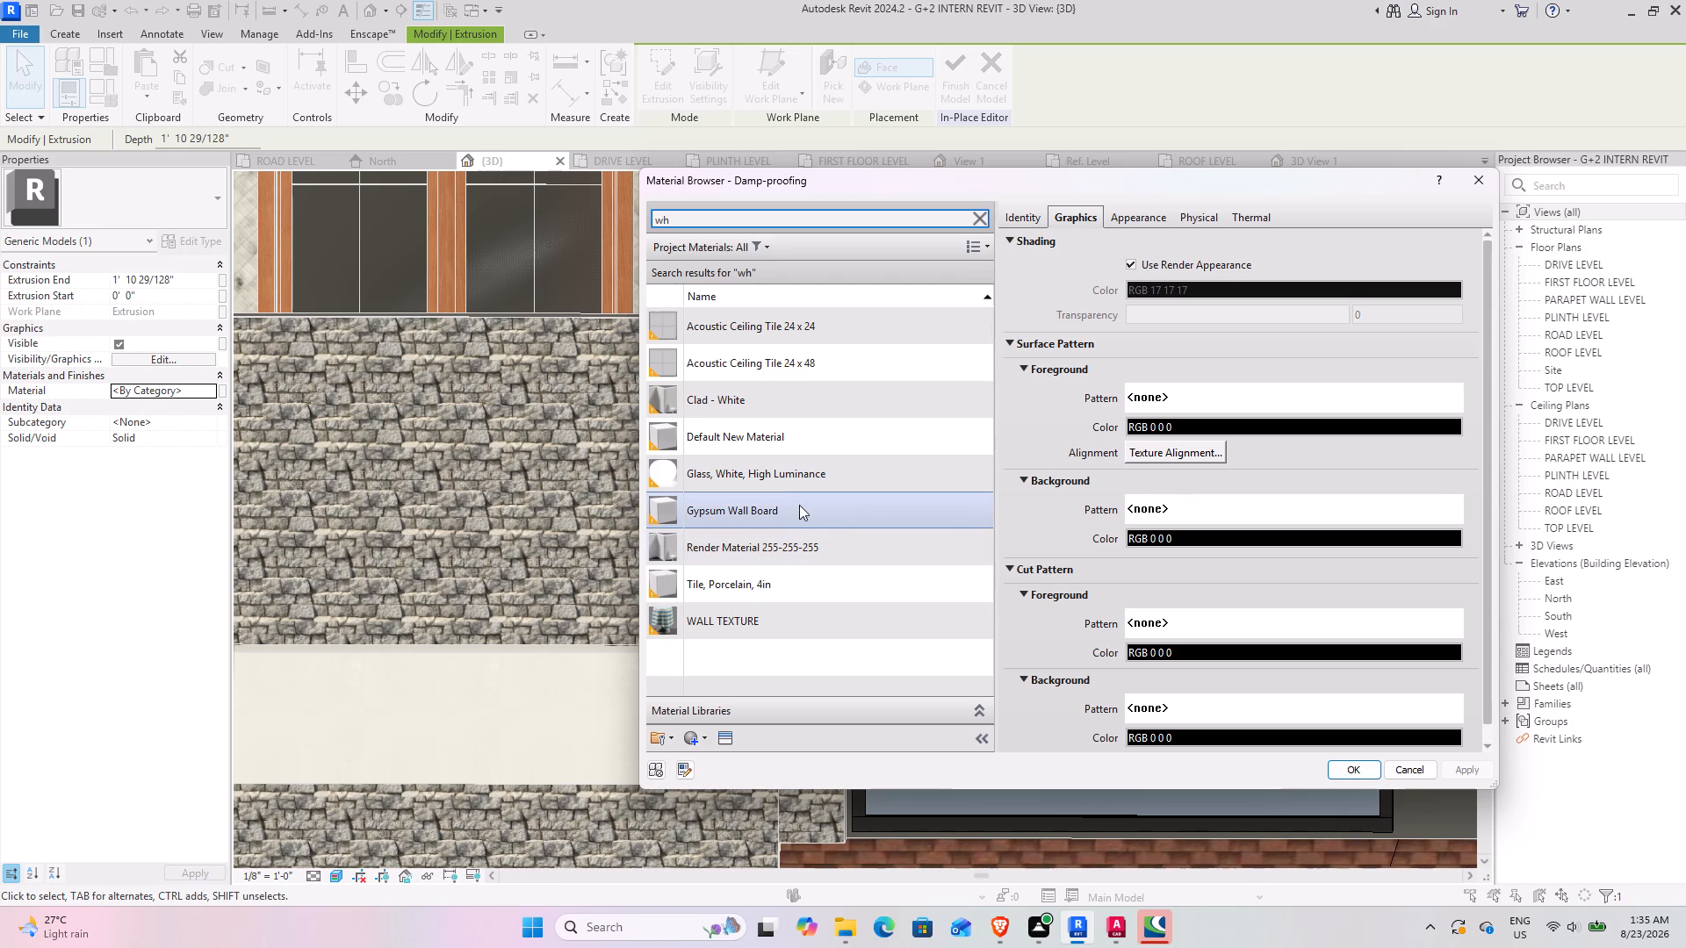
{"action": "left_click", "coordinate": [976, 507]}
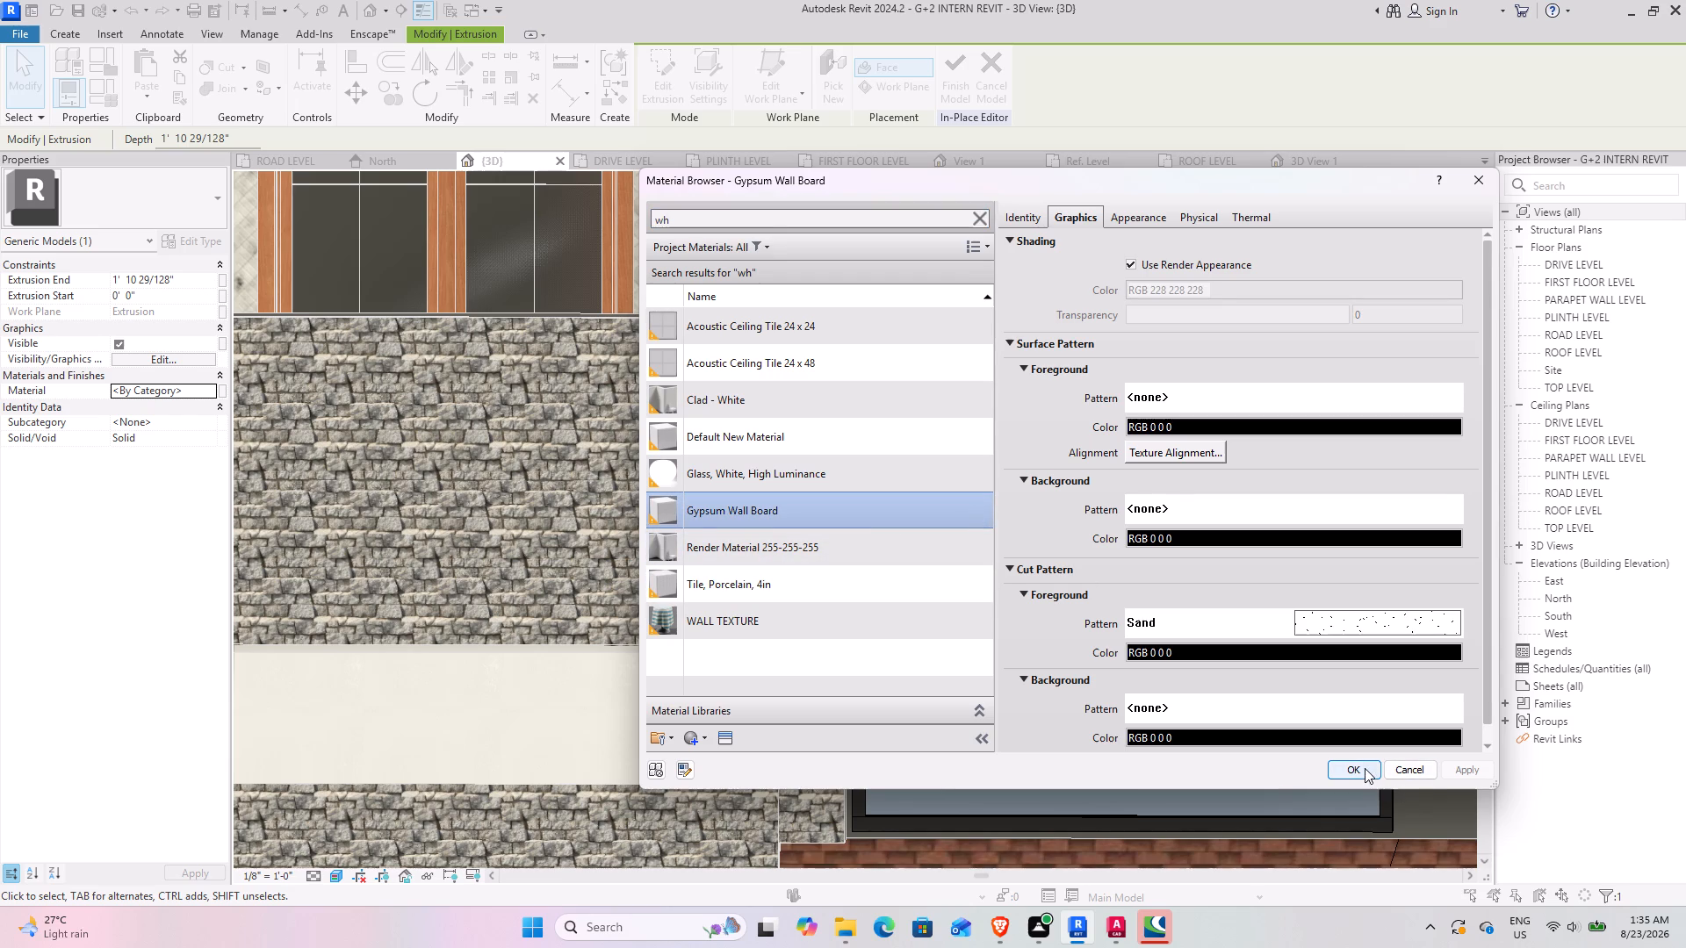
{"action": "left_click", "coordinate": [1365, 768]}
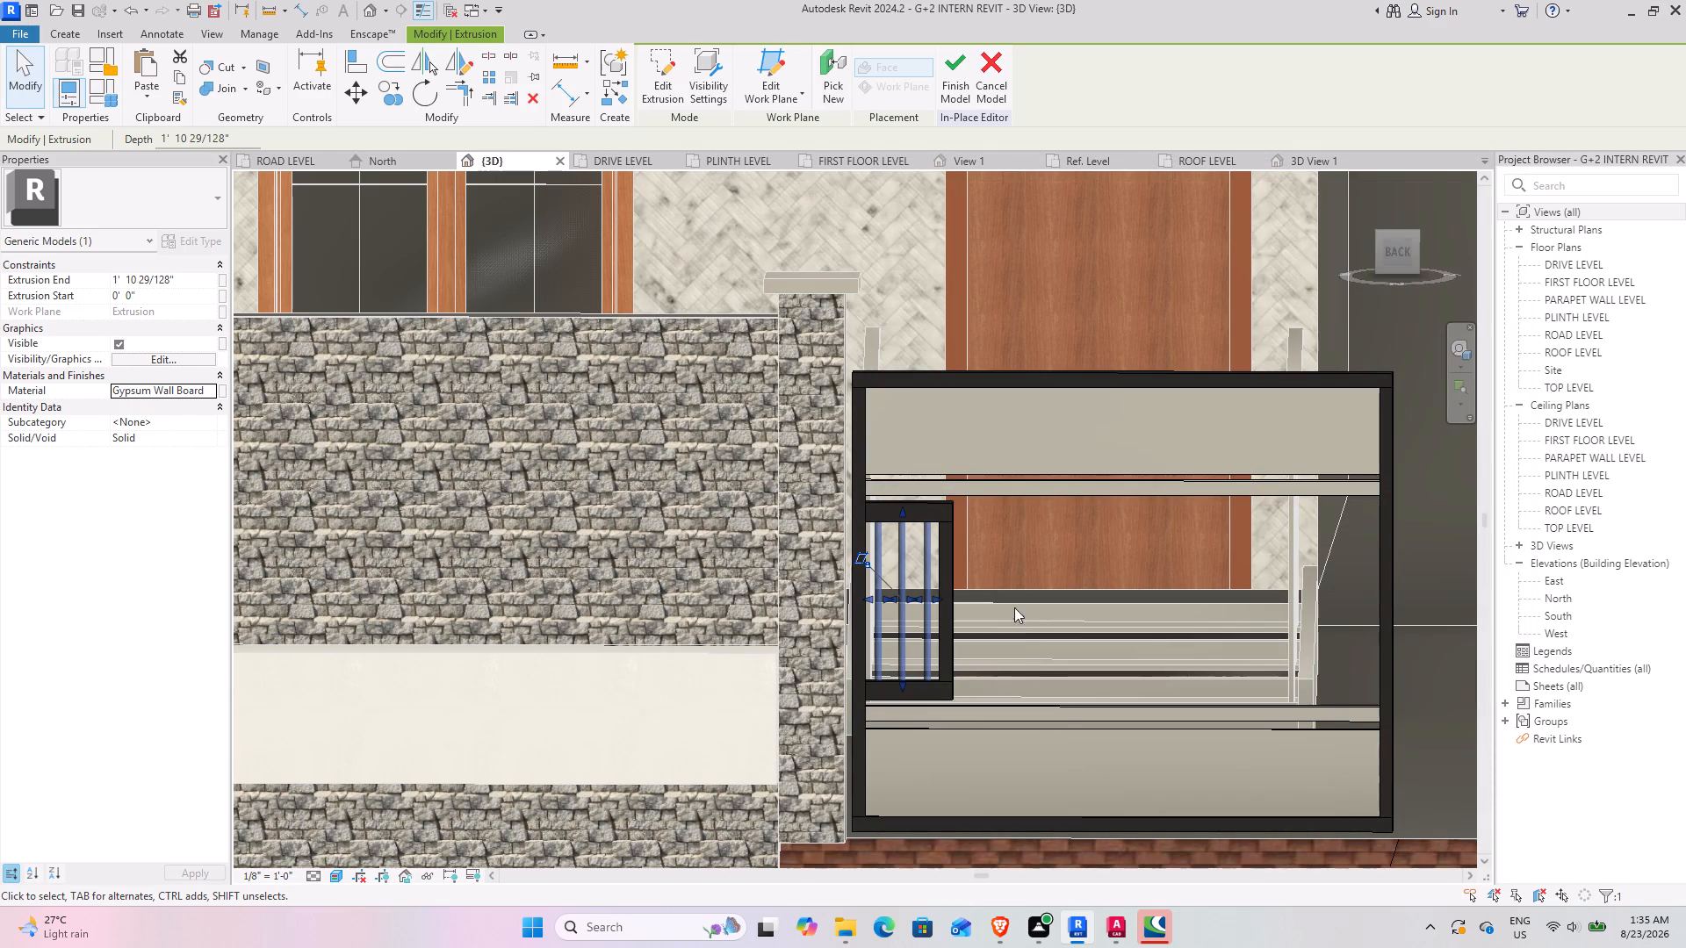
{"action": "left_click", "coordinate": [1355, 563]}
Assign the Gypsum Wall Board material to the gate's two horizontal bars.
{"action": "middle_click_drag", "start_coordinate": [1133, 646], "coordinate": [958, 710], "text": "shift"}
{"action": "middle_click_drag", "start_coordinate": [955, 708], "coordinate": [1029, 675], "text": "shift"}
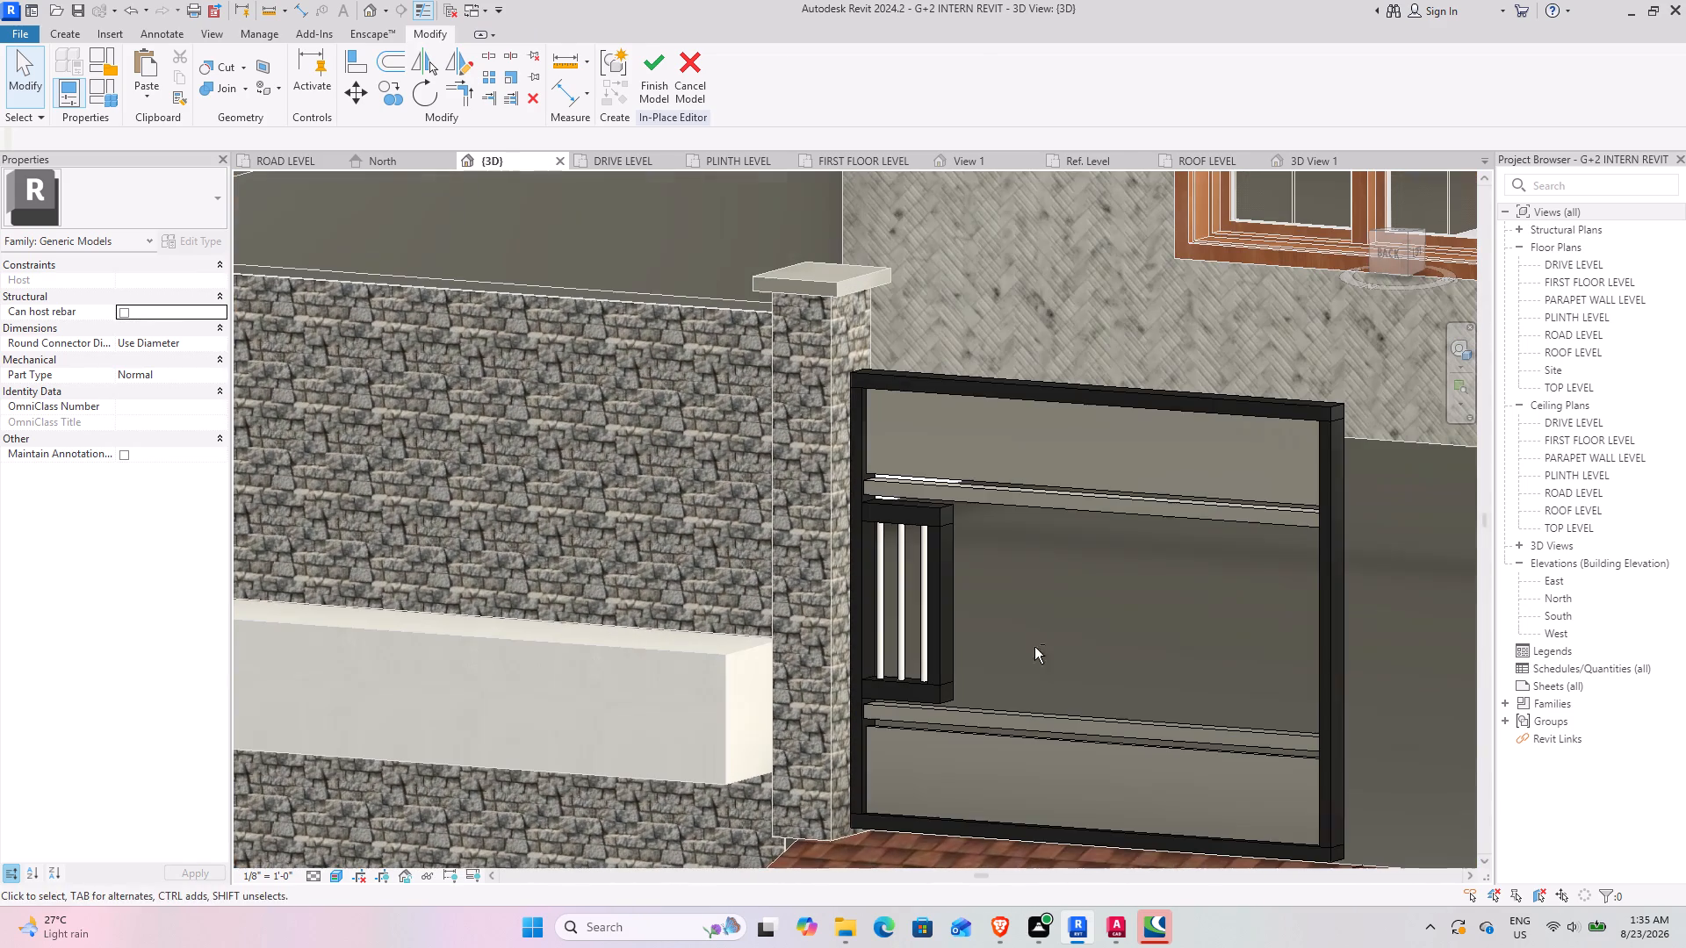
{"action": "left_click", "coordinate": [1023, 498]}
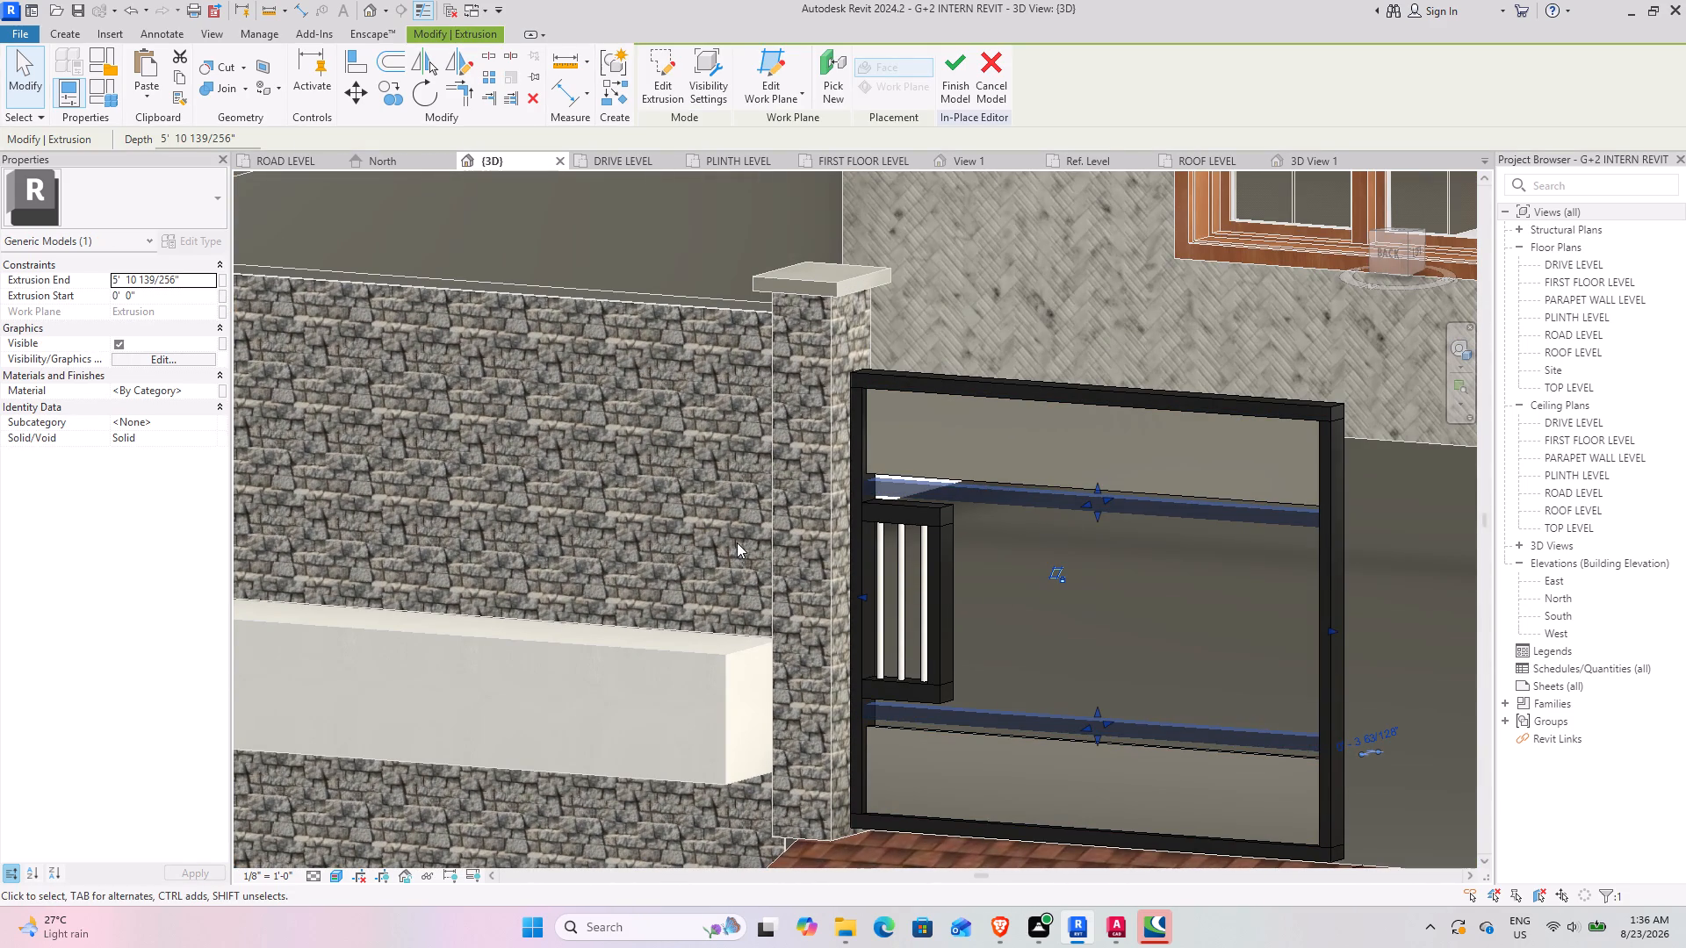
{"action": "left_click", "coordinate": [210, 390]}
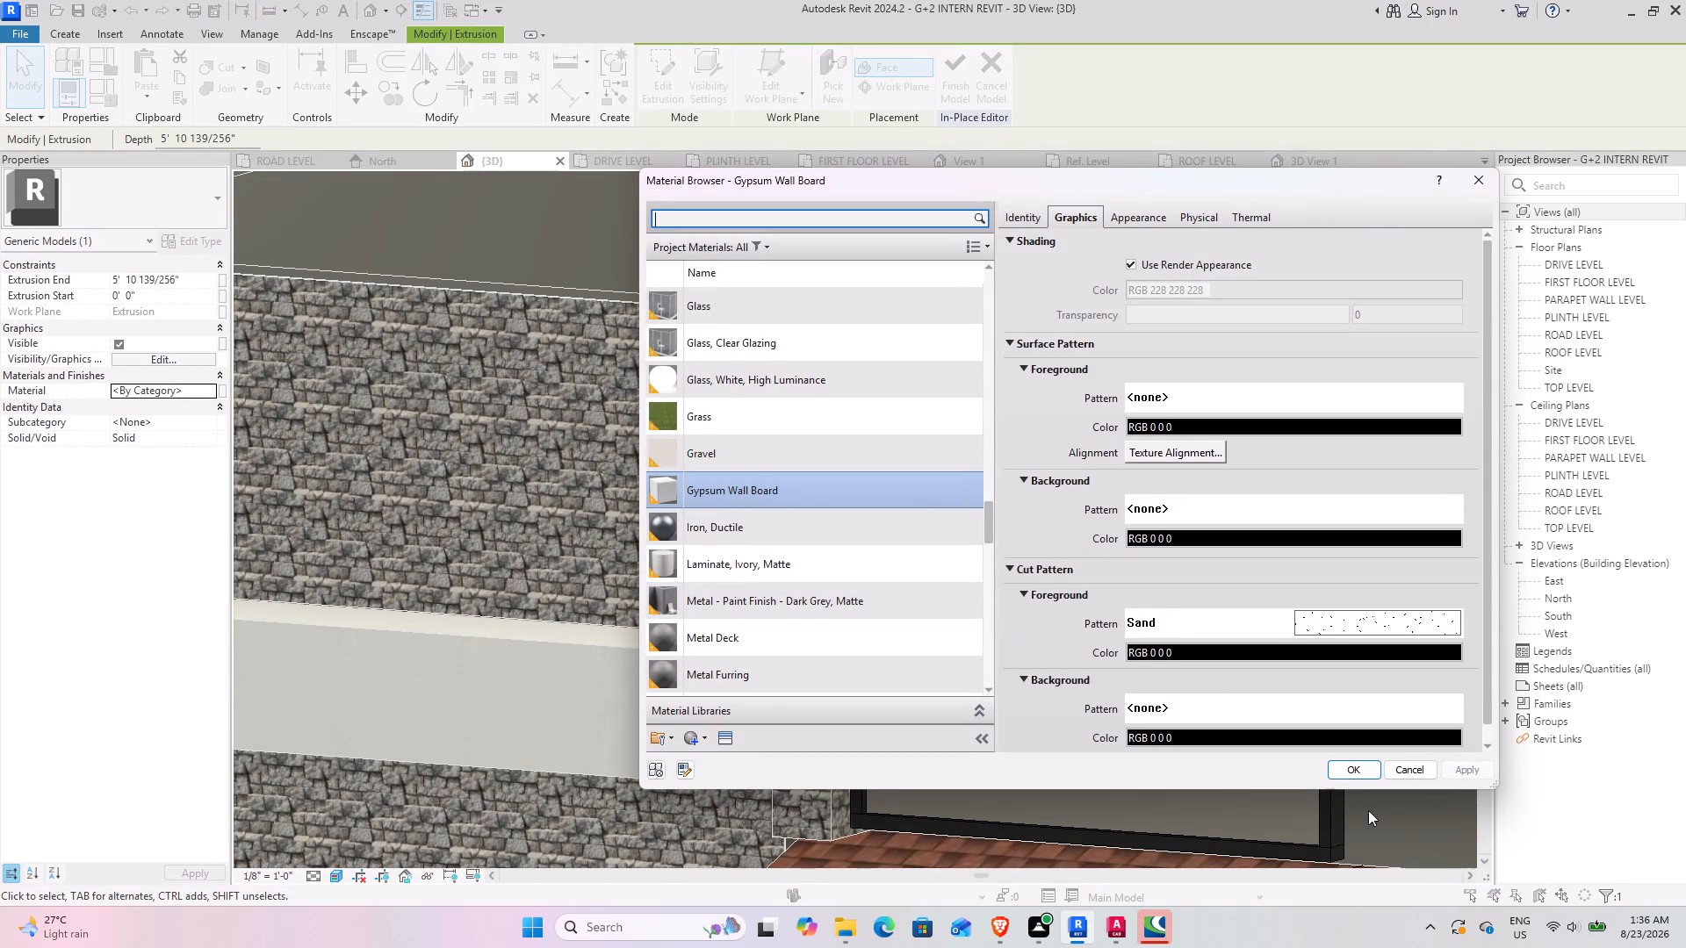
{"action": "left_click", "coordinate": [1355, 772]}
{"action": "left_click", "coordinate": [1167, 643]}
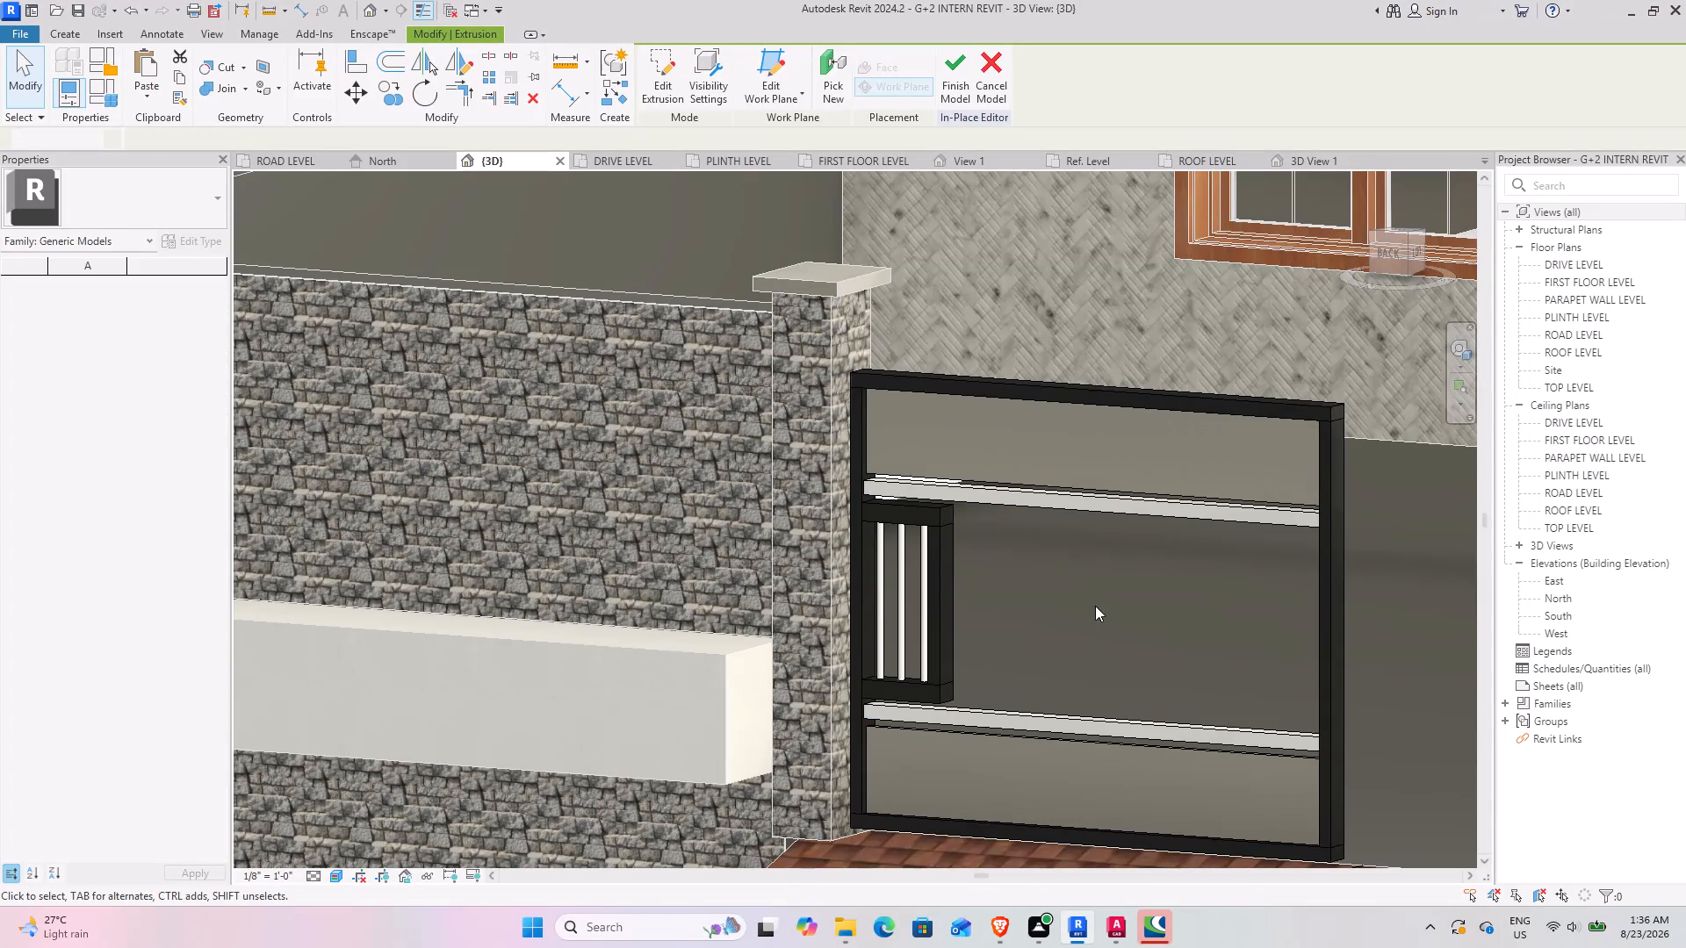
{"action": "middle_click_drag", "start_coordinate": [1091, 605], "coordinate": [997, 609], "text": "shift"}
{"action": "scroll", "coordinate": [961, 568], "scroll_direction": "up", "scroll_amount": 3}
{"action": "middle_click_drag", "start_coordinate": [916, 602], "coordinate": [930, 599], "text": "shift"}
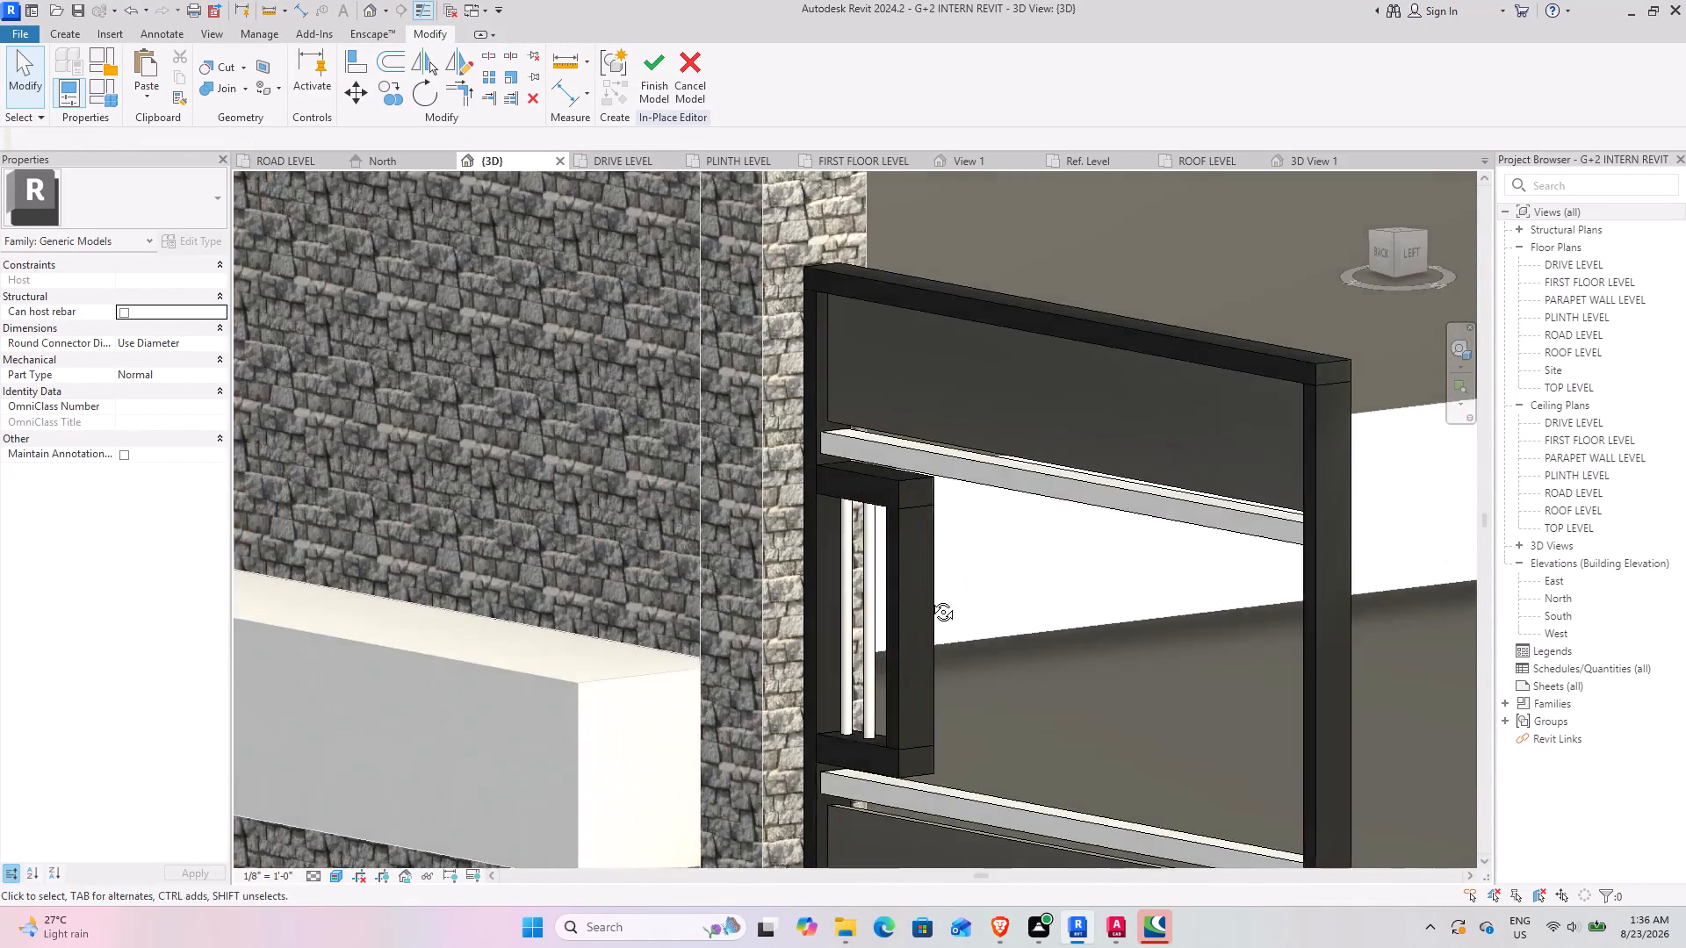
Examine the gate's handle frame, rods and horizontal bars from the front and from an angle.
{"action": "middle_click_drag", "start_coordinate": [930, 599], "coordinate": [1108, 586], "text": "shift"}
{"action": "middle_click_drag", "start_coordinate": [1109, 585], "coordinate": [955, 489]}
{"action": "middle_click_drag", "start_coordinate": [935, 518], "coordinate": [927, 598]}
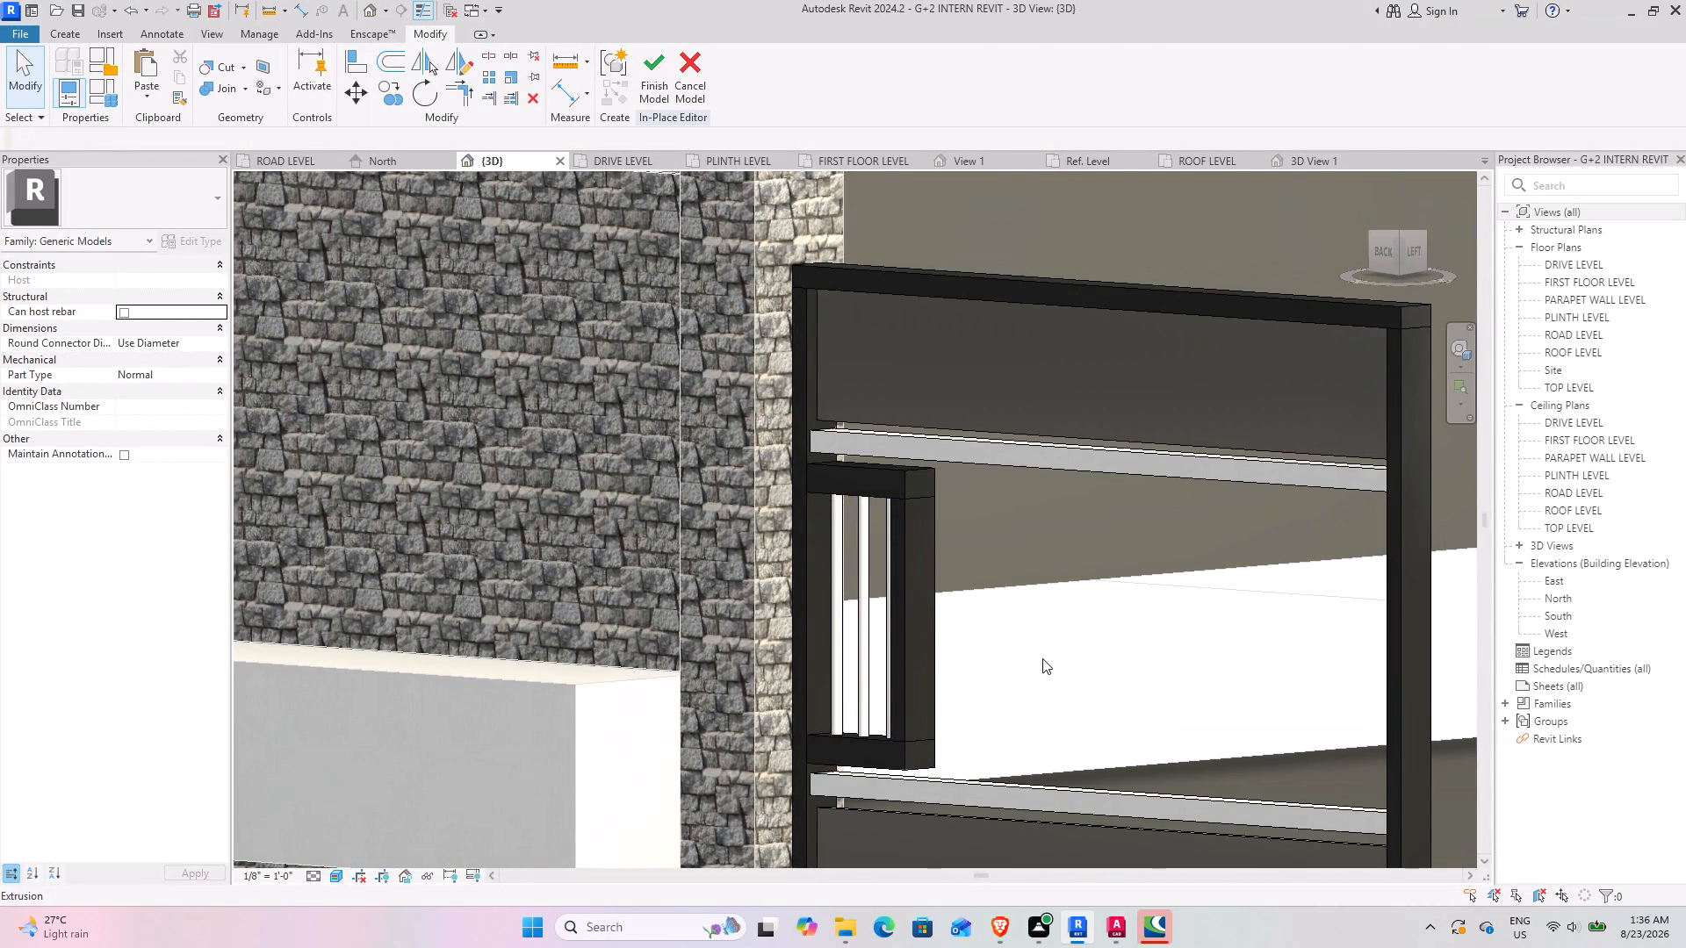
{"action": "middle_click_drag", "start_coordinate": [1002, 629], "coordinate": [1102, 621], "text": "shift"}
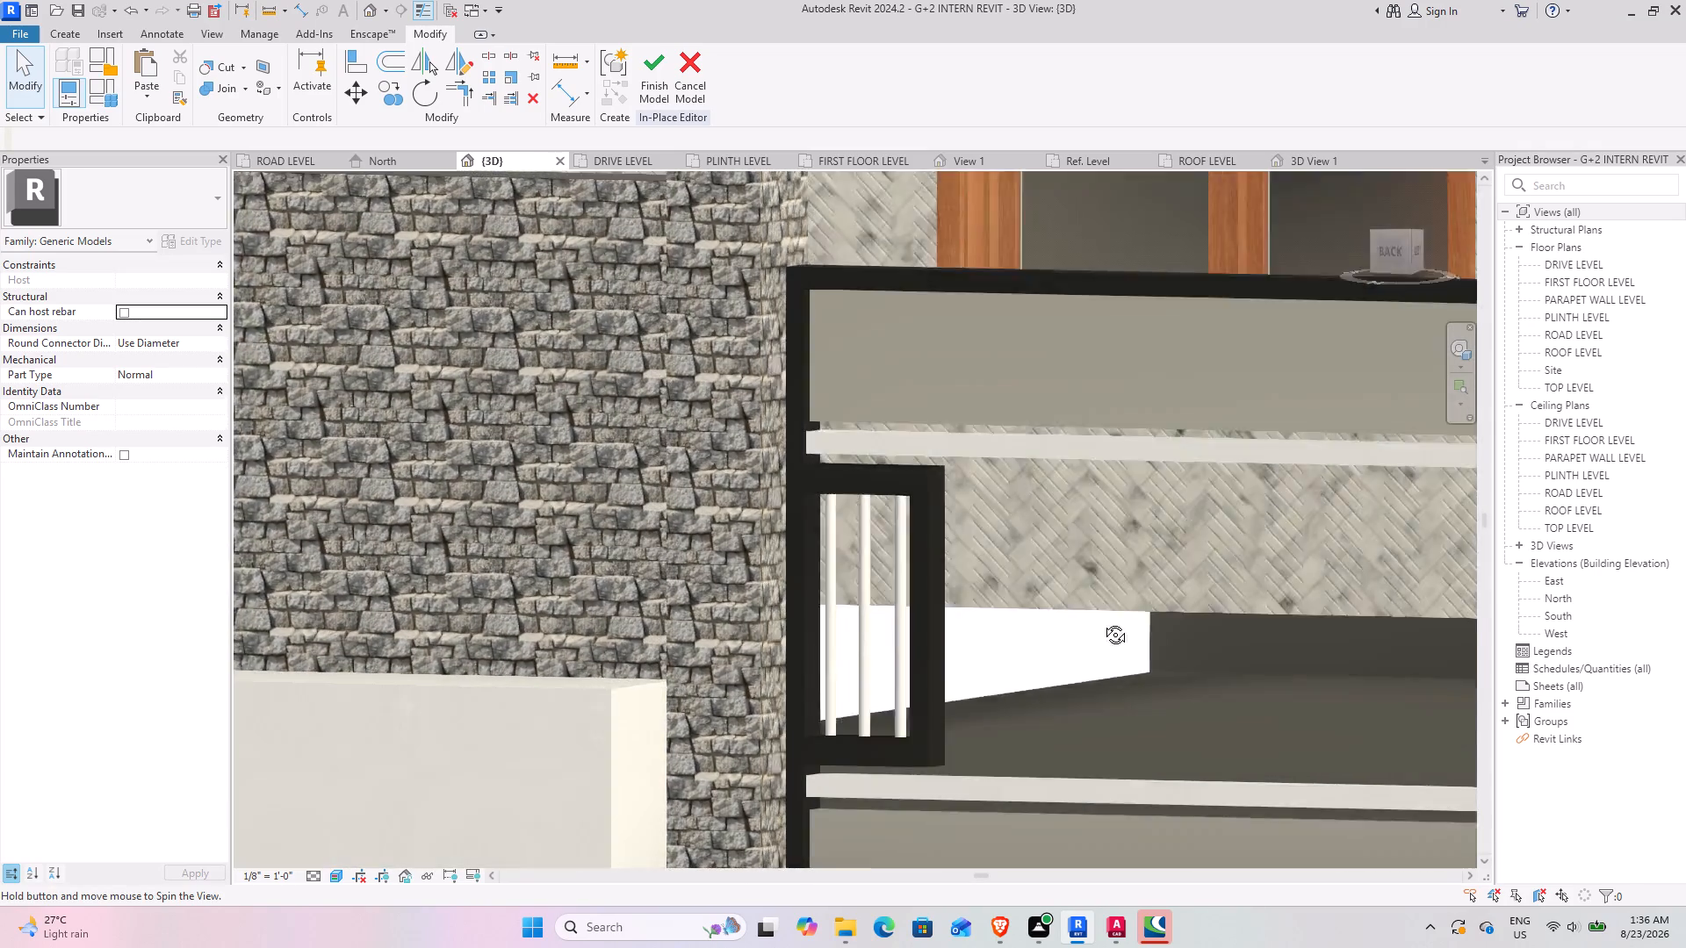
{"action": "middle_click_drag", "start_coordinate": [1102, 621], "coordinate": [1153, 600], "text": "shift"}
{"action": "scroll", "coordinate": [1142, 598], "scroll_direction": "down", "scroll_amount": 7}
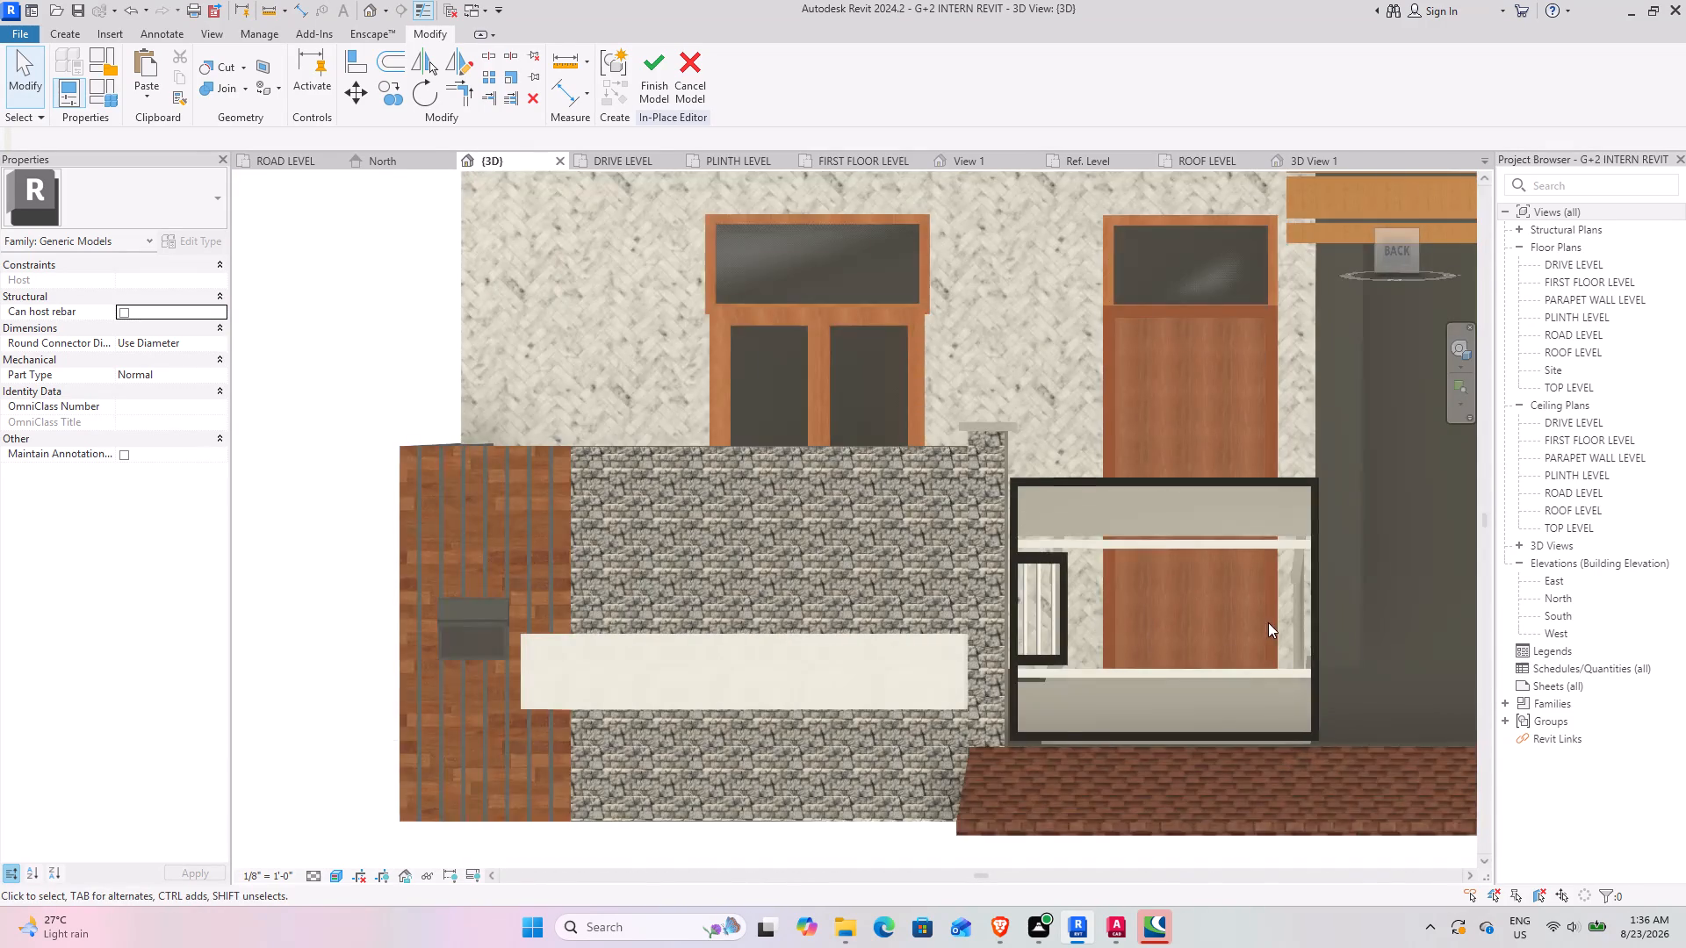
{"action": "middle_click_drag", "start_coordinate": [1268, 622], "coordinate": [1277, 637], "text": "shift"}
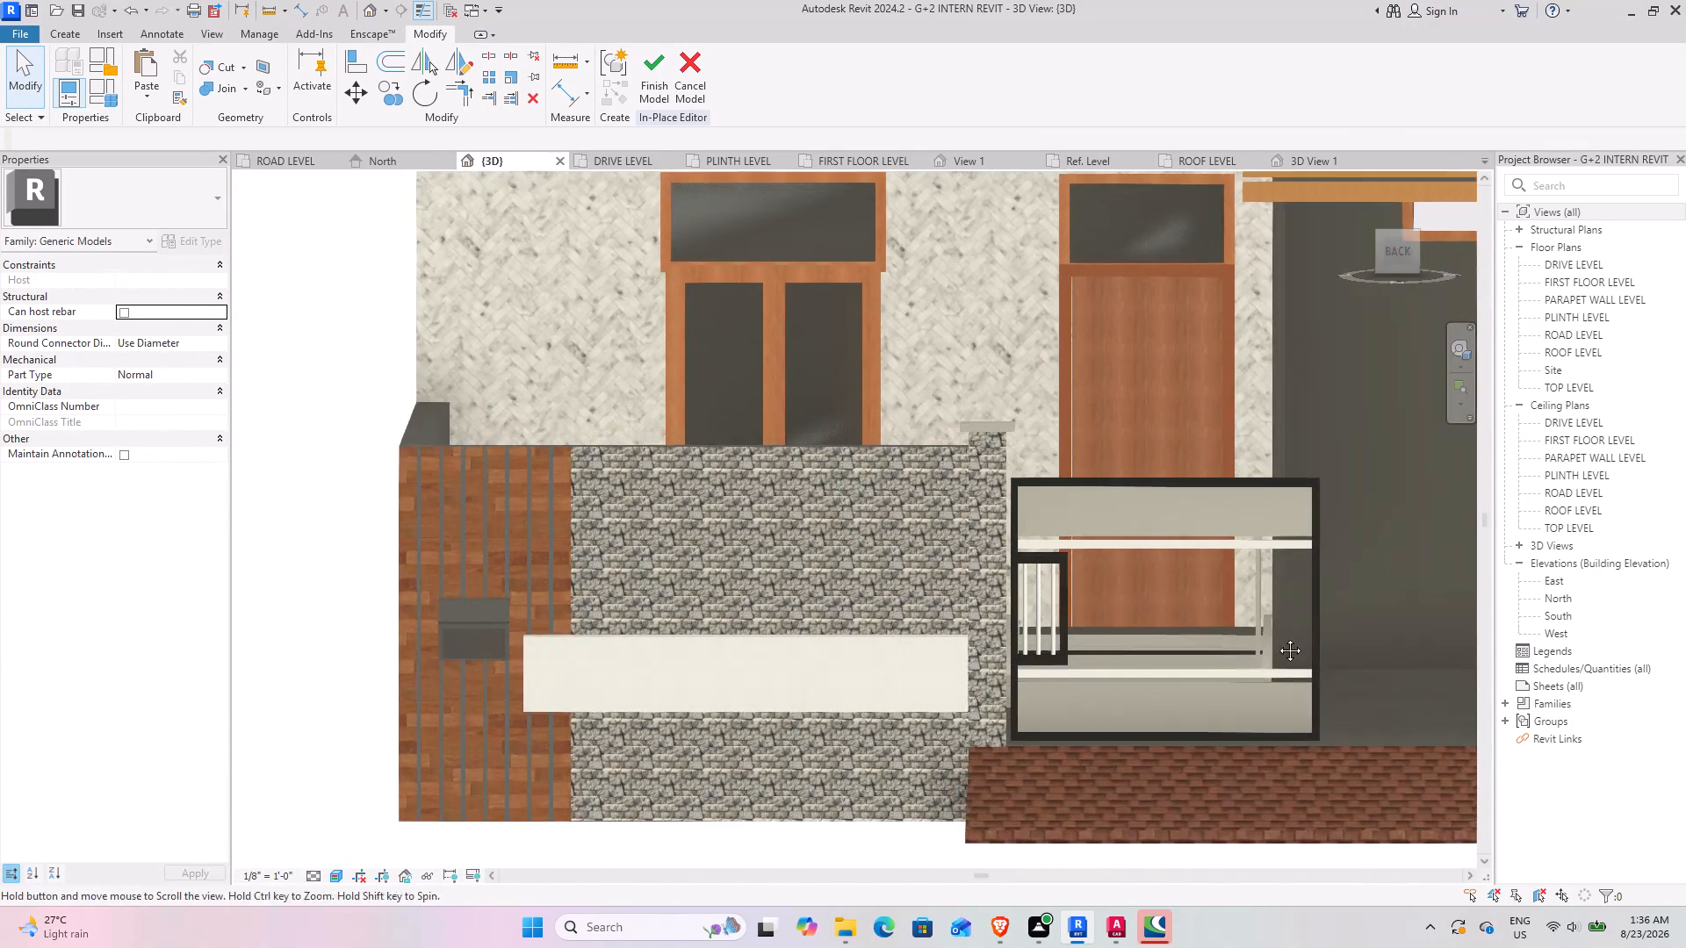
{"action": "middle_click_drag", "start_coordinate": [1277, 637], "coordinate": [1262, 639], "text": "shift"}
{"action": "middle_click_drag", "start_coordinate": [1195, 613], "coordinate": [1081, 625], "text": "shift"}
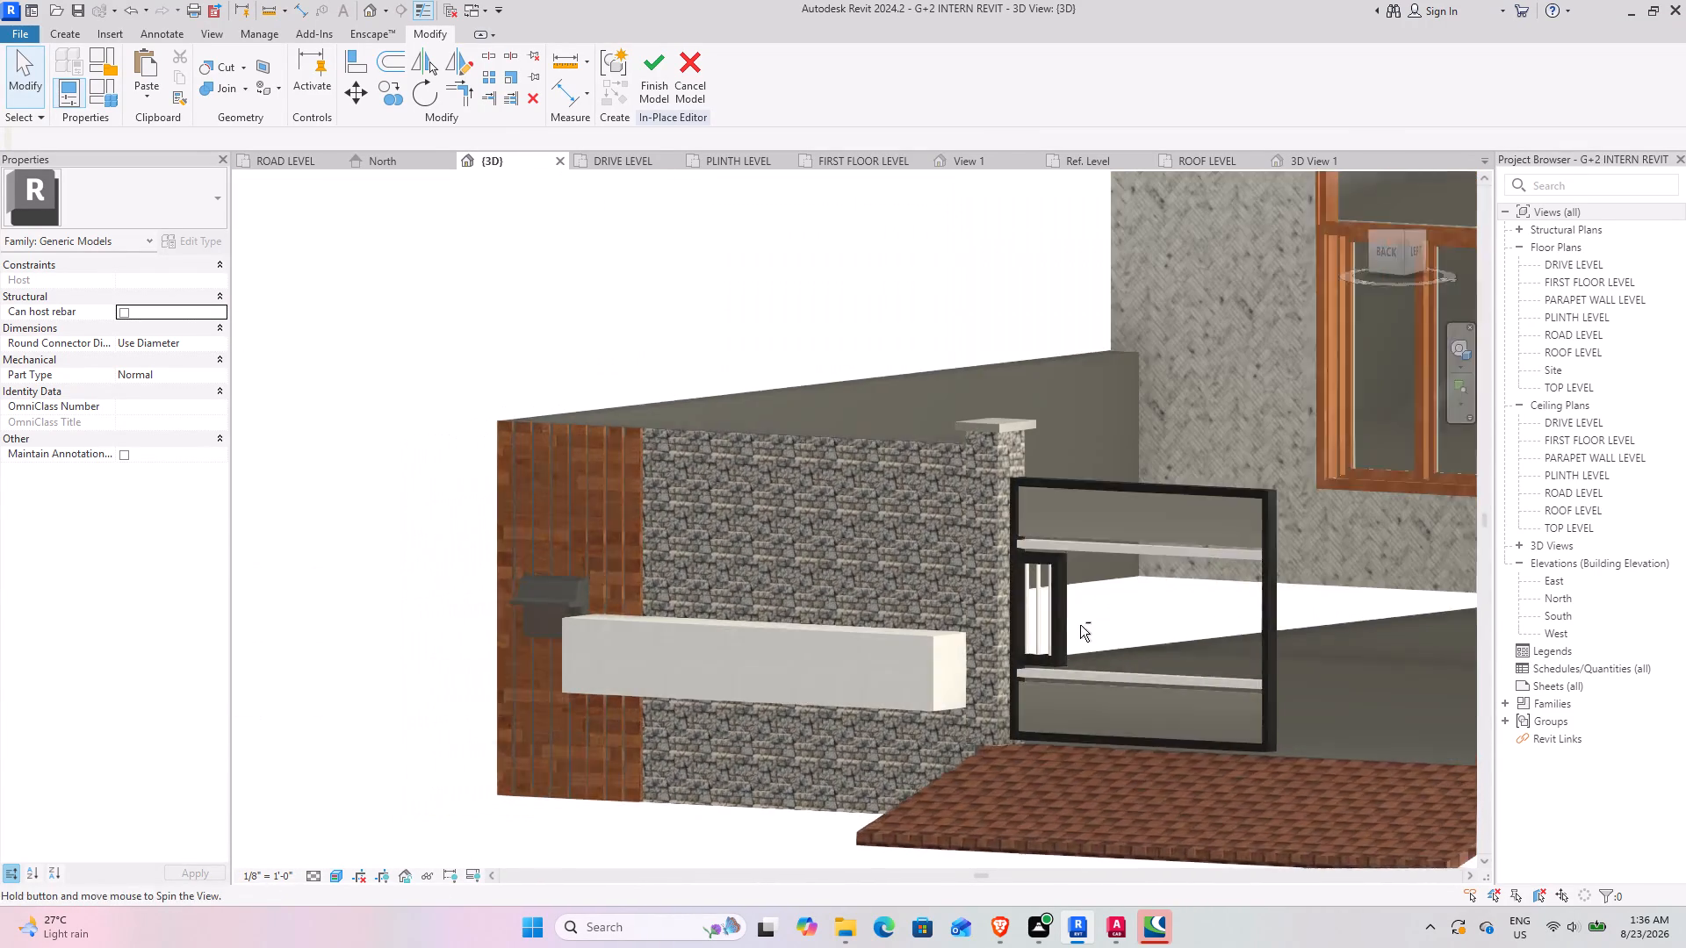
{"action": "scroll", "coordinate": [1085, 558], "scroll_direction": "up", "scroll_amount": 9}
{"action": "middle_click_drag", "start_coordinate": [1097, 593], "coordinate": [951, 482]}
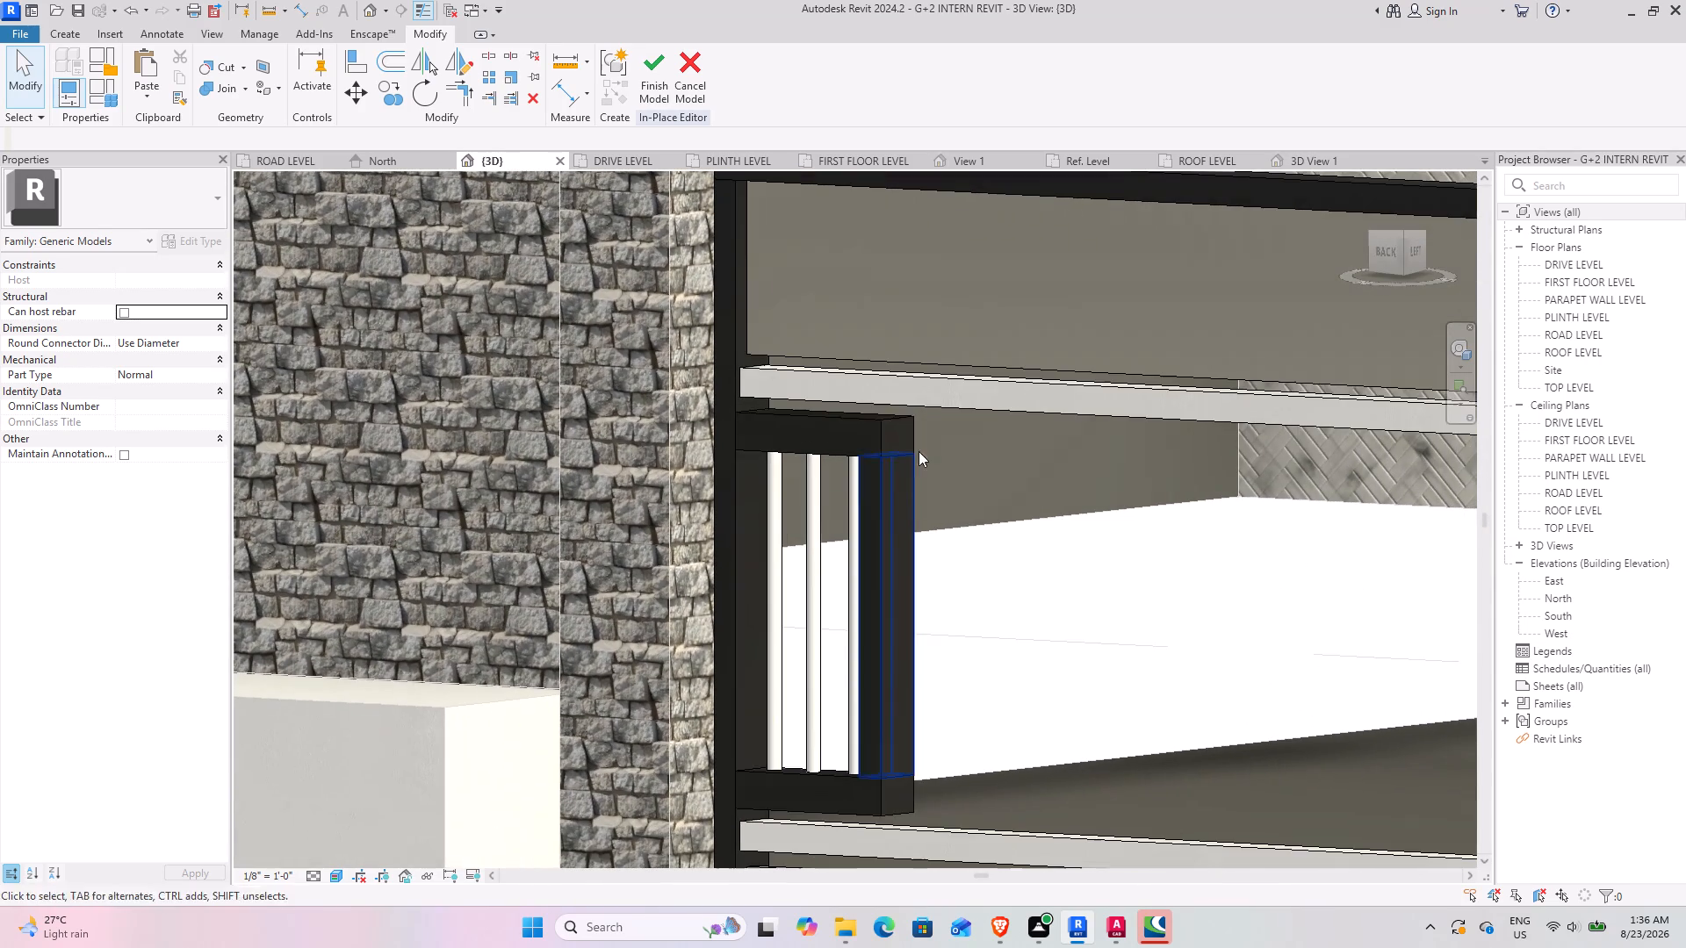
Extrude a narrow full-height rectangle 1' 0" from the handle frame's outer side face, using that face as work plane.
{"action": "left_click", "coordinate": [56, 41]}
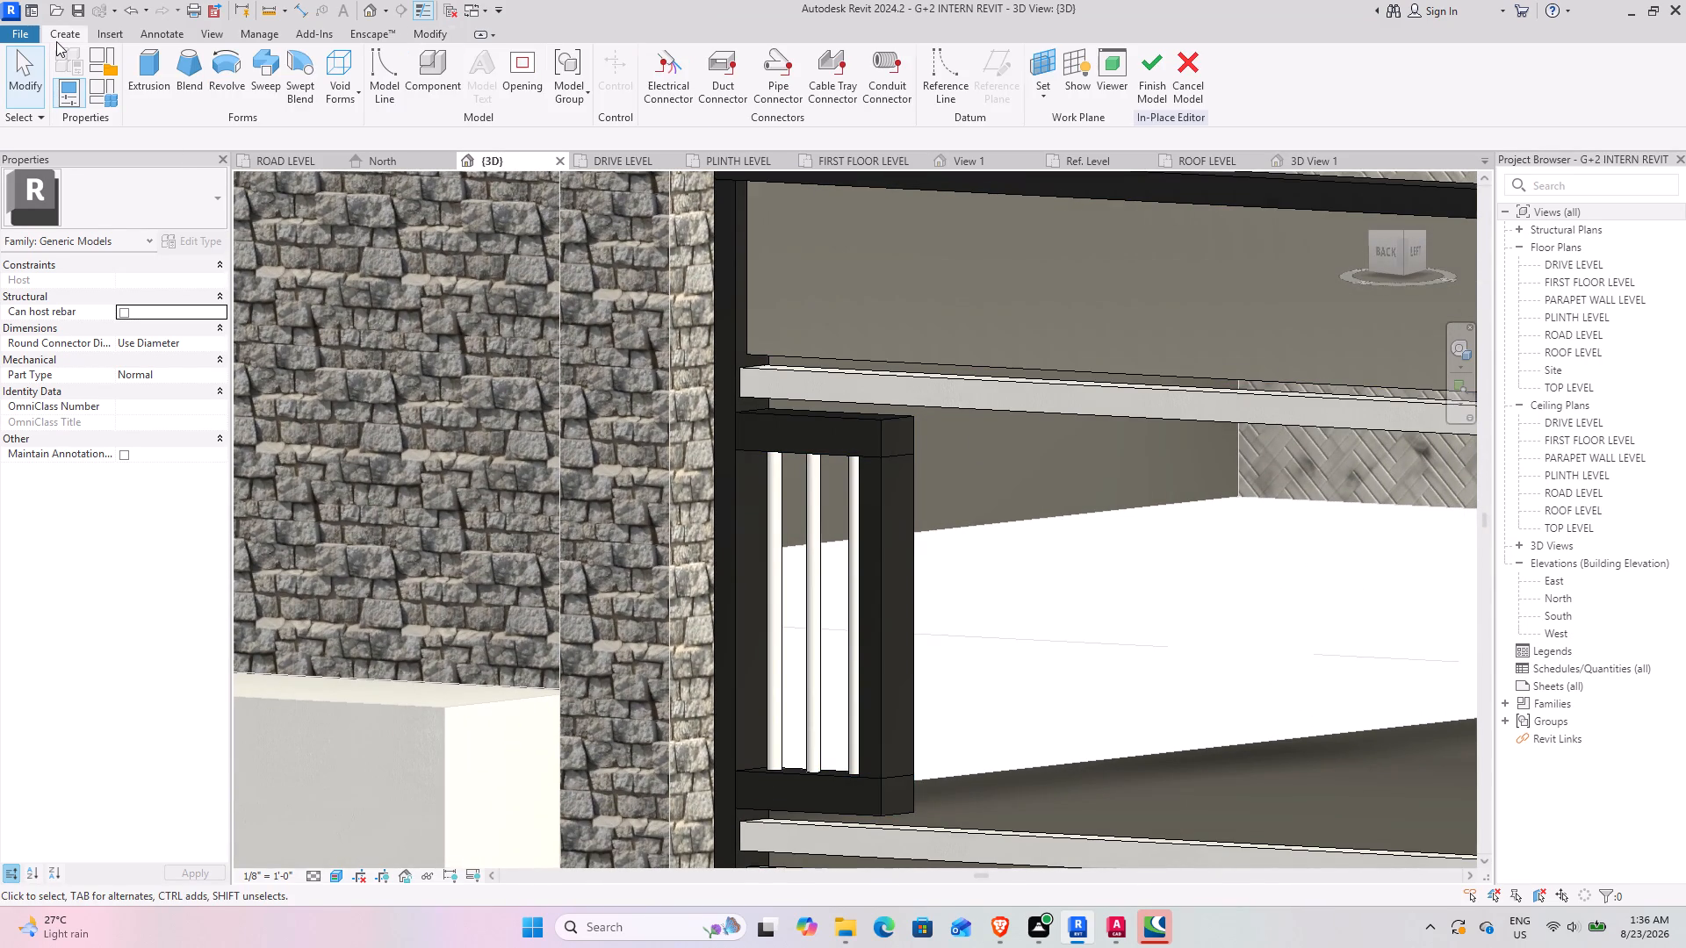
{"action": "left_click", "coordinate": [1038, 95]}
{"action": "left_click", "coordinate": [1063, 154]}
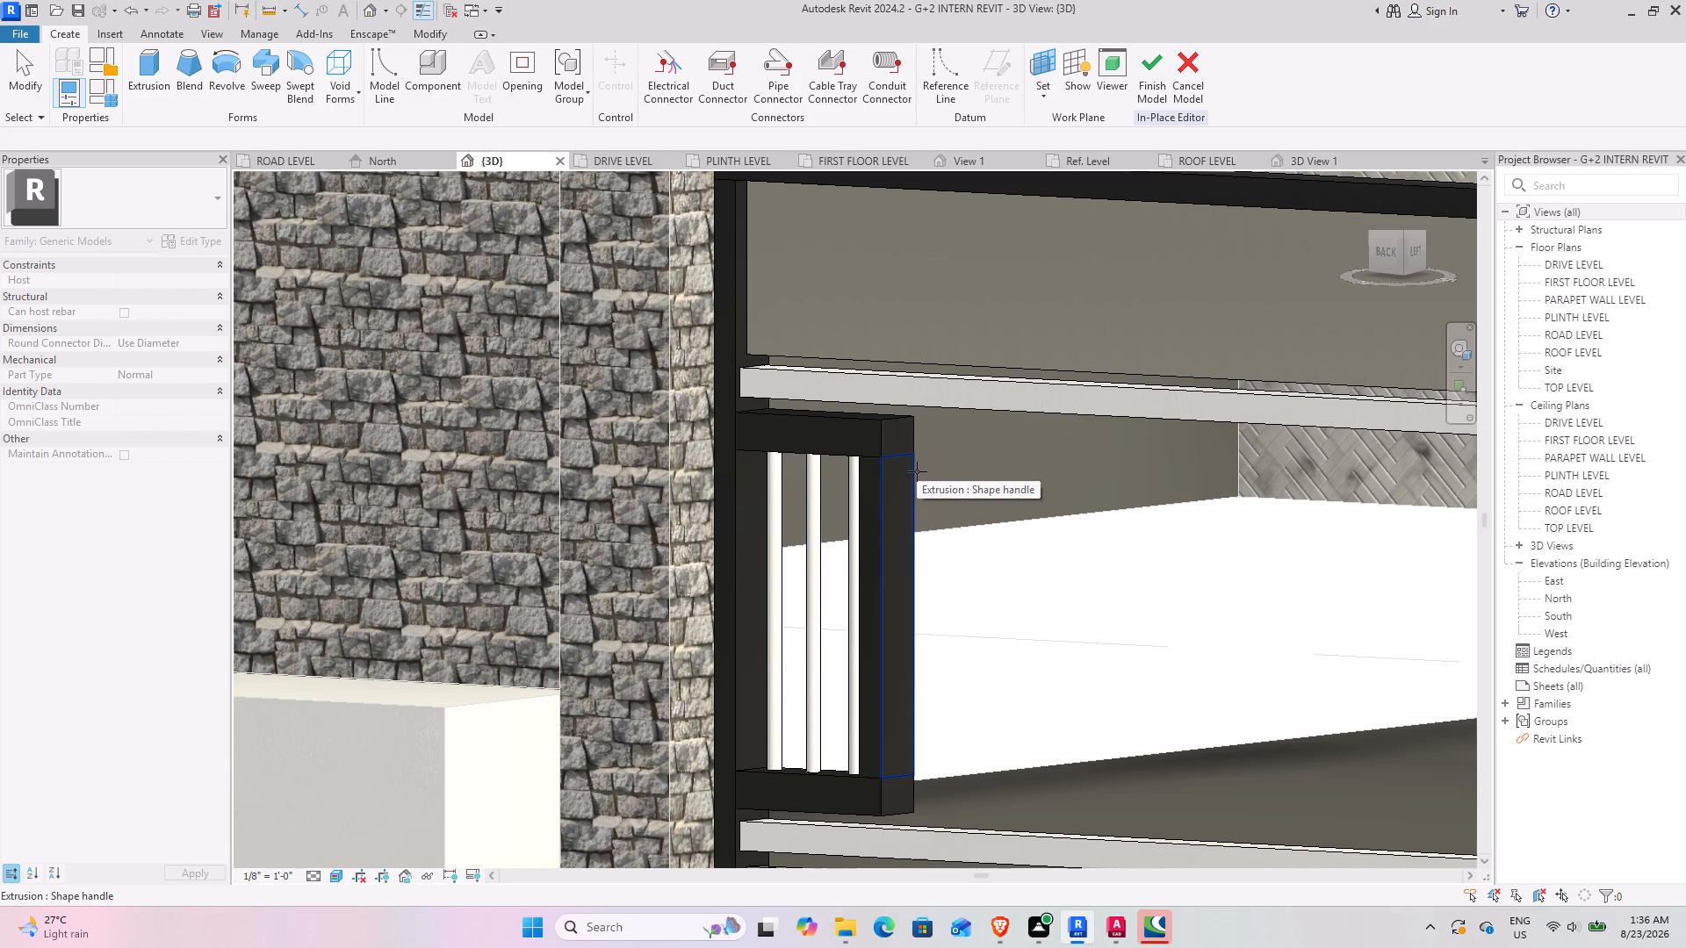
{"action": "left_click", "coordinate": [917, 471]}
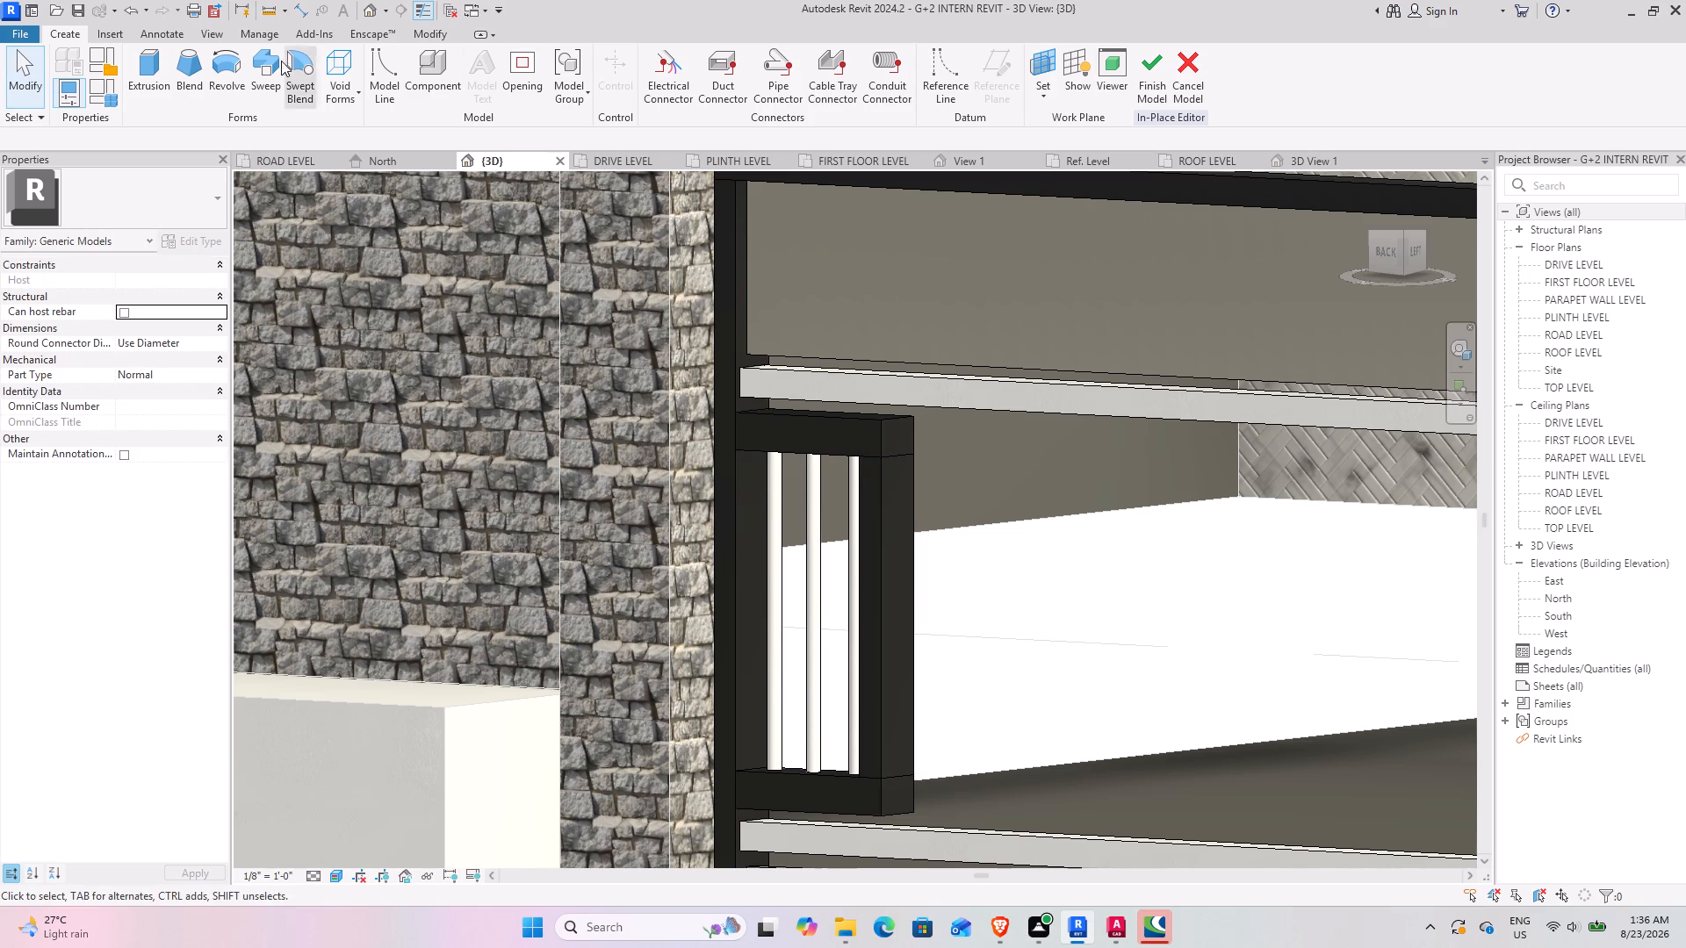
{"action": "left_click", "coordinate": [162, 61]}
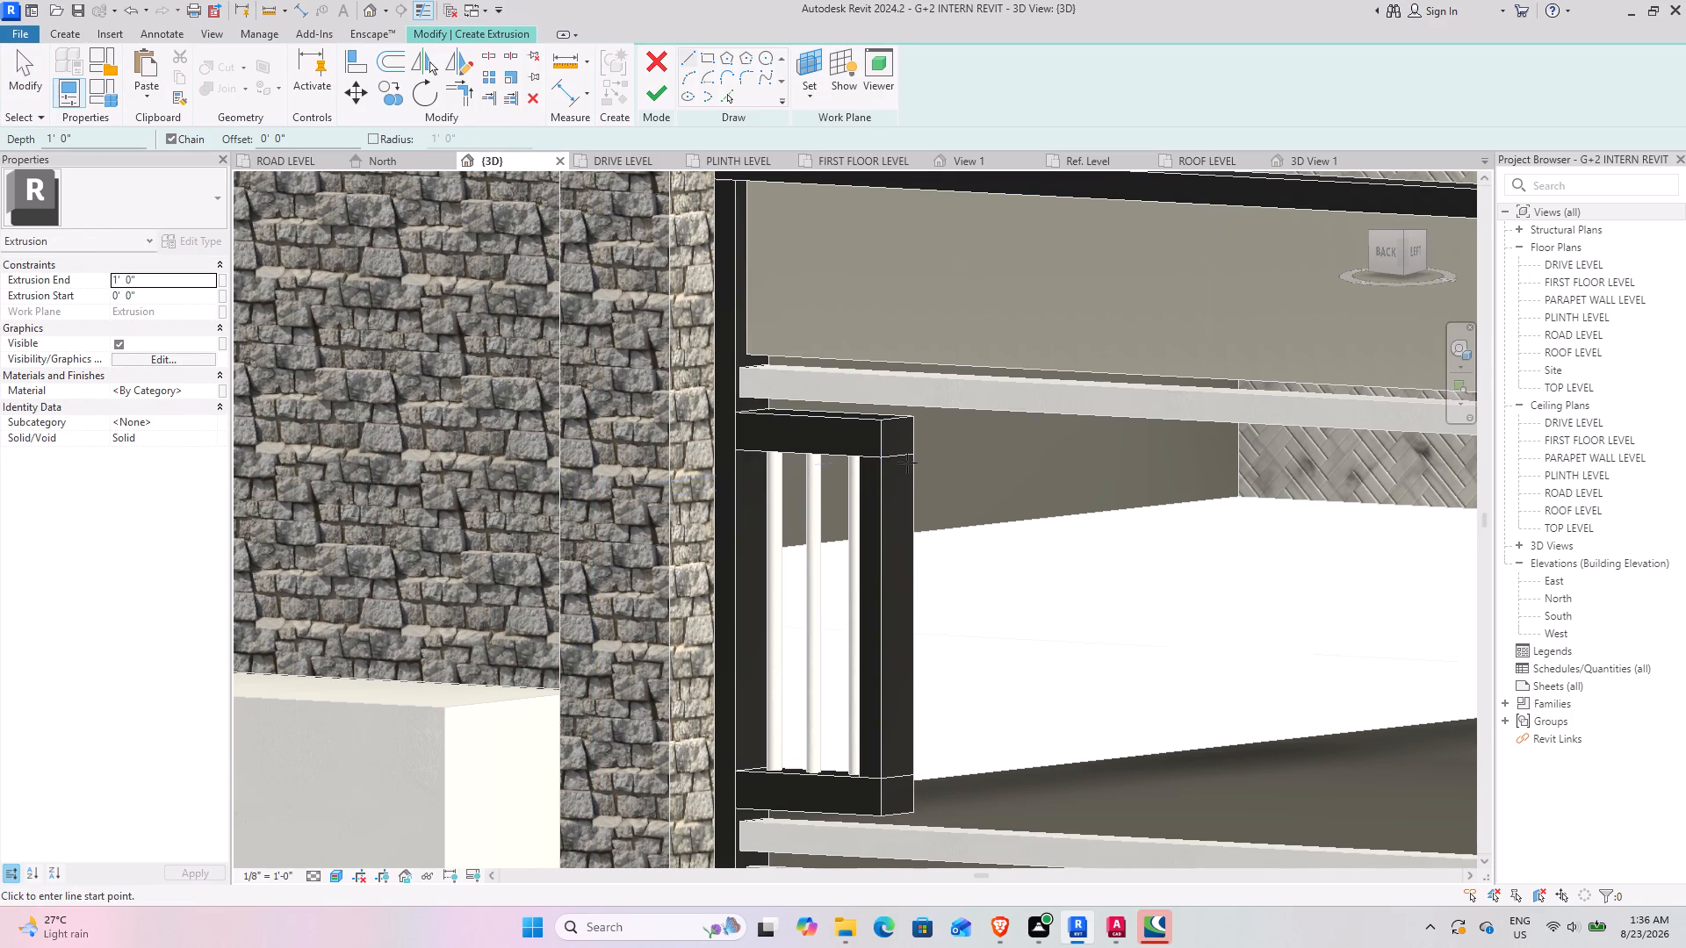
{"action": "scroll", "coordinate": [896, 428], "scroll_direction": "up", "scroll_amount": 5}
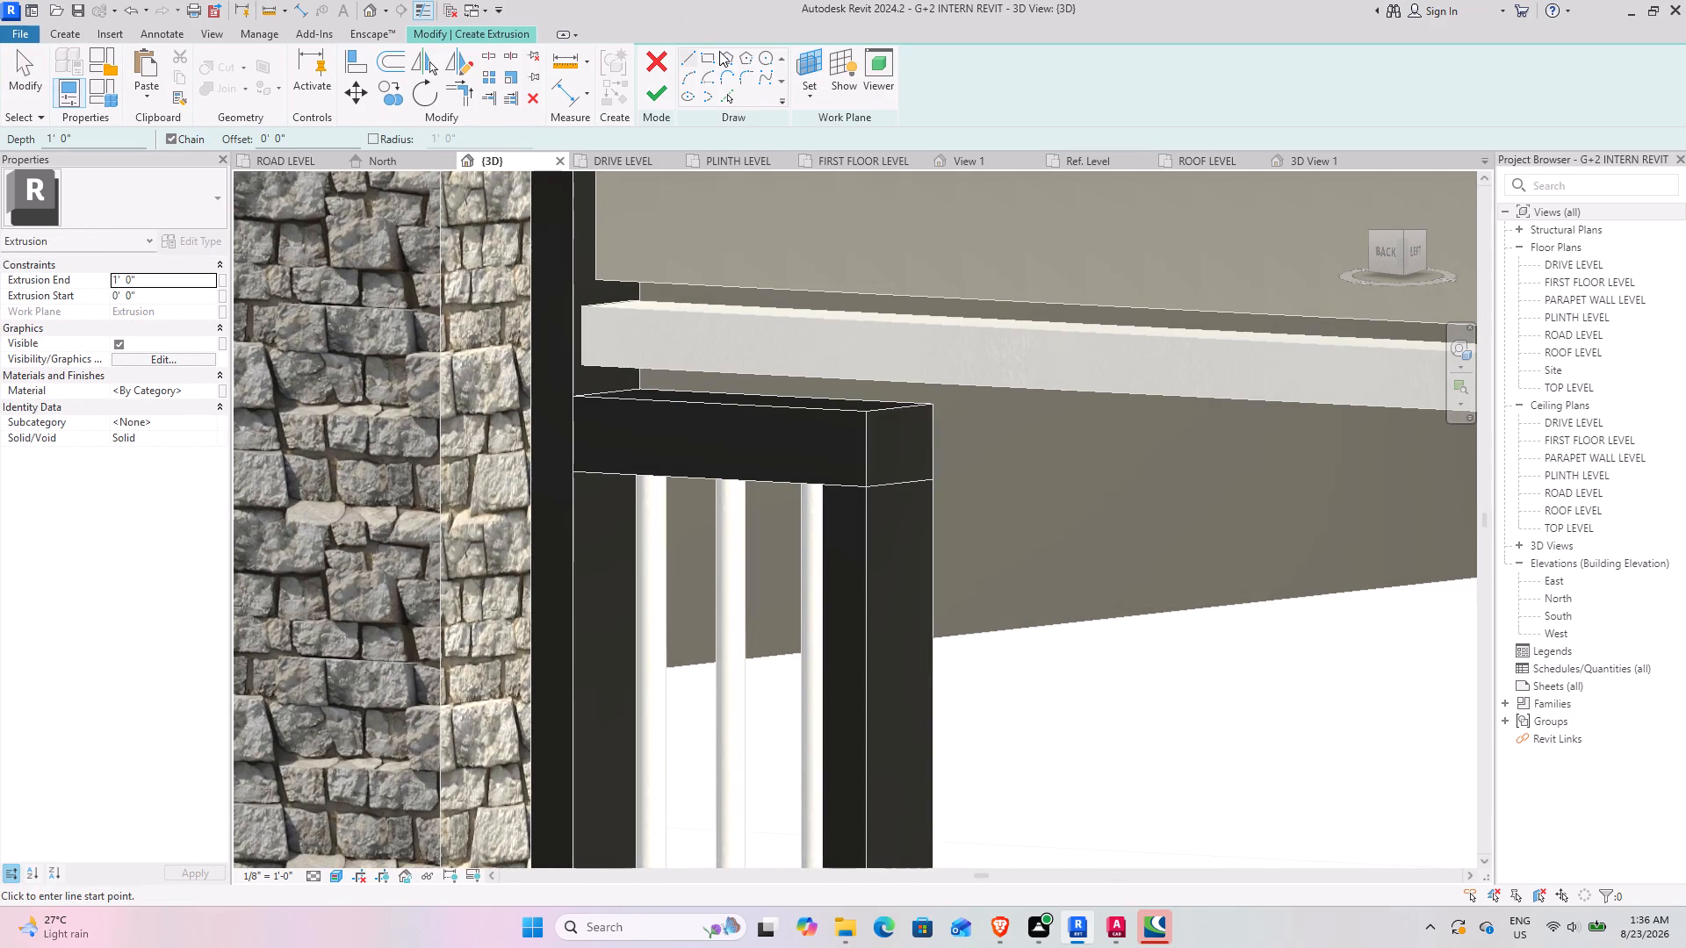
{"action": "left_click", "coordinate": [709, 51]}
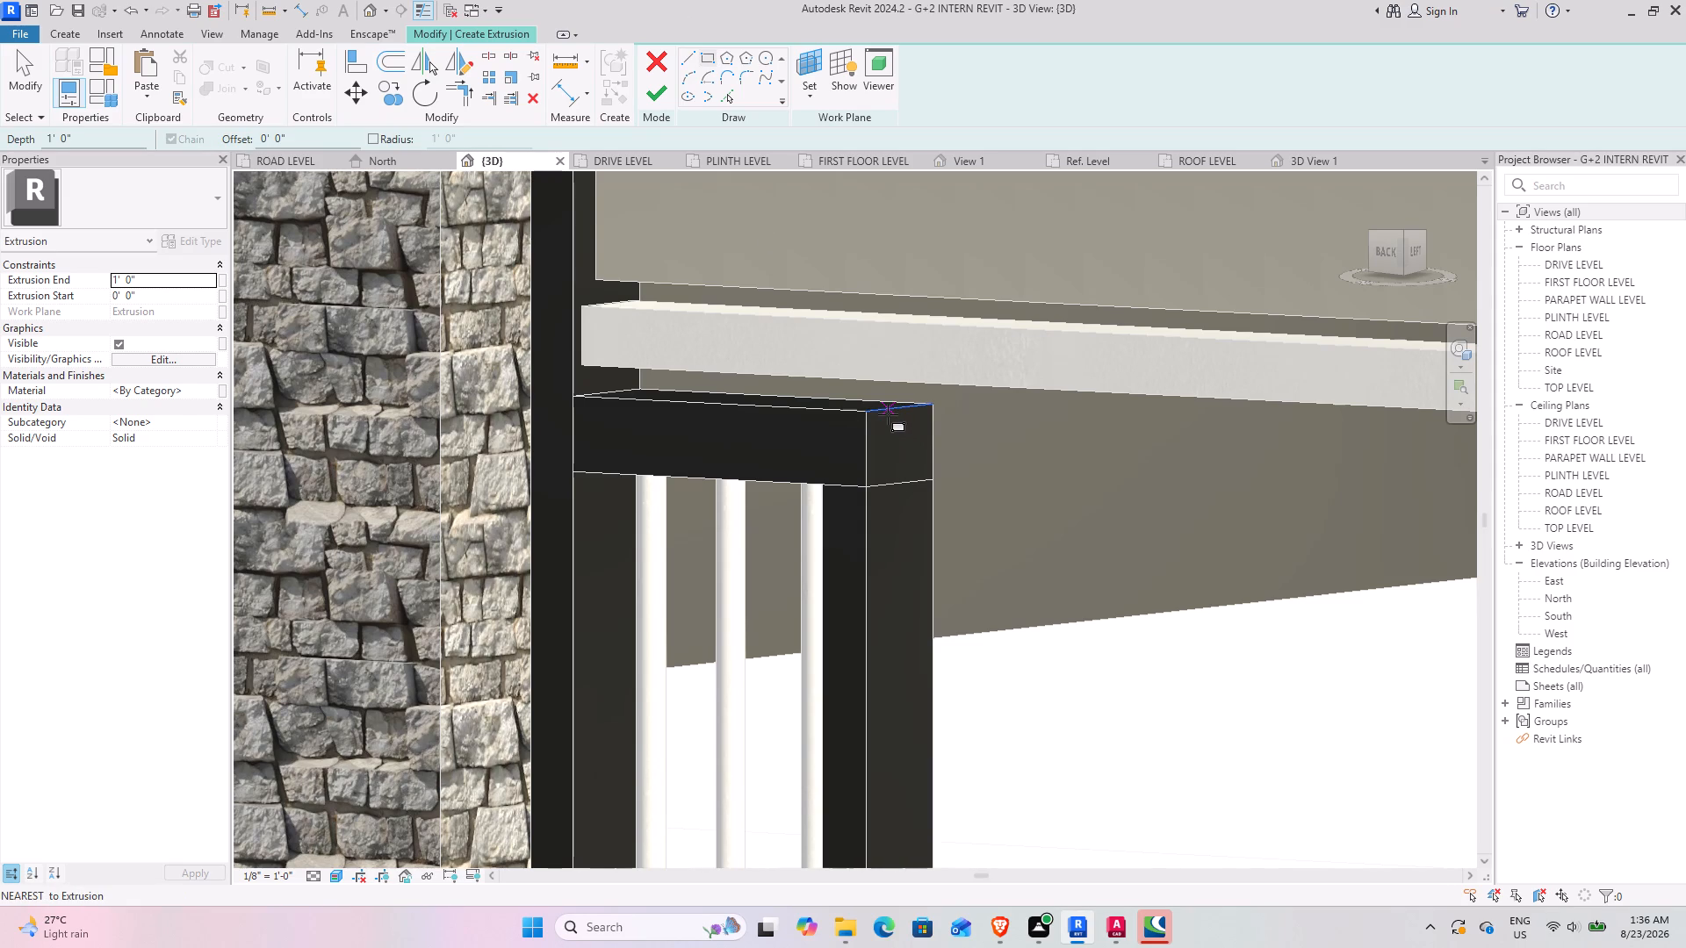
{"action": "left_click", "coordinate": [887, 414]}
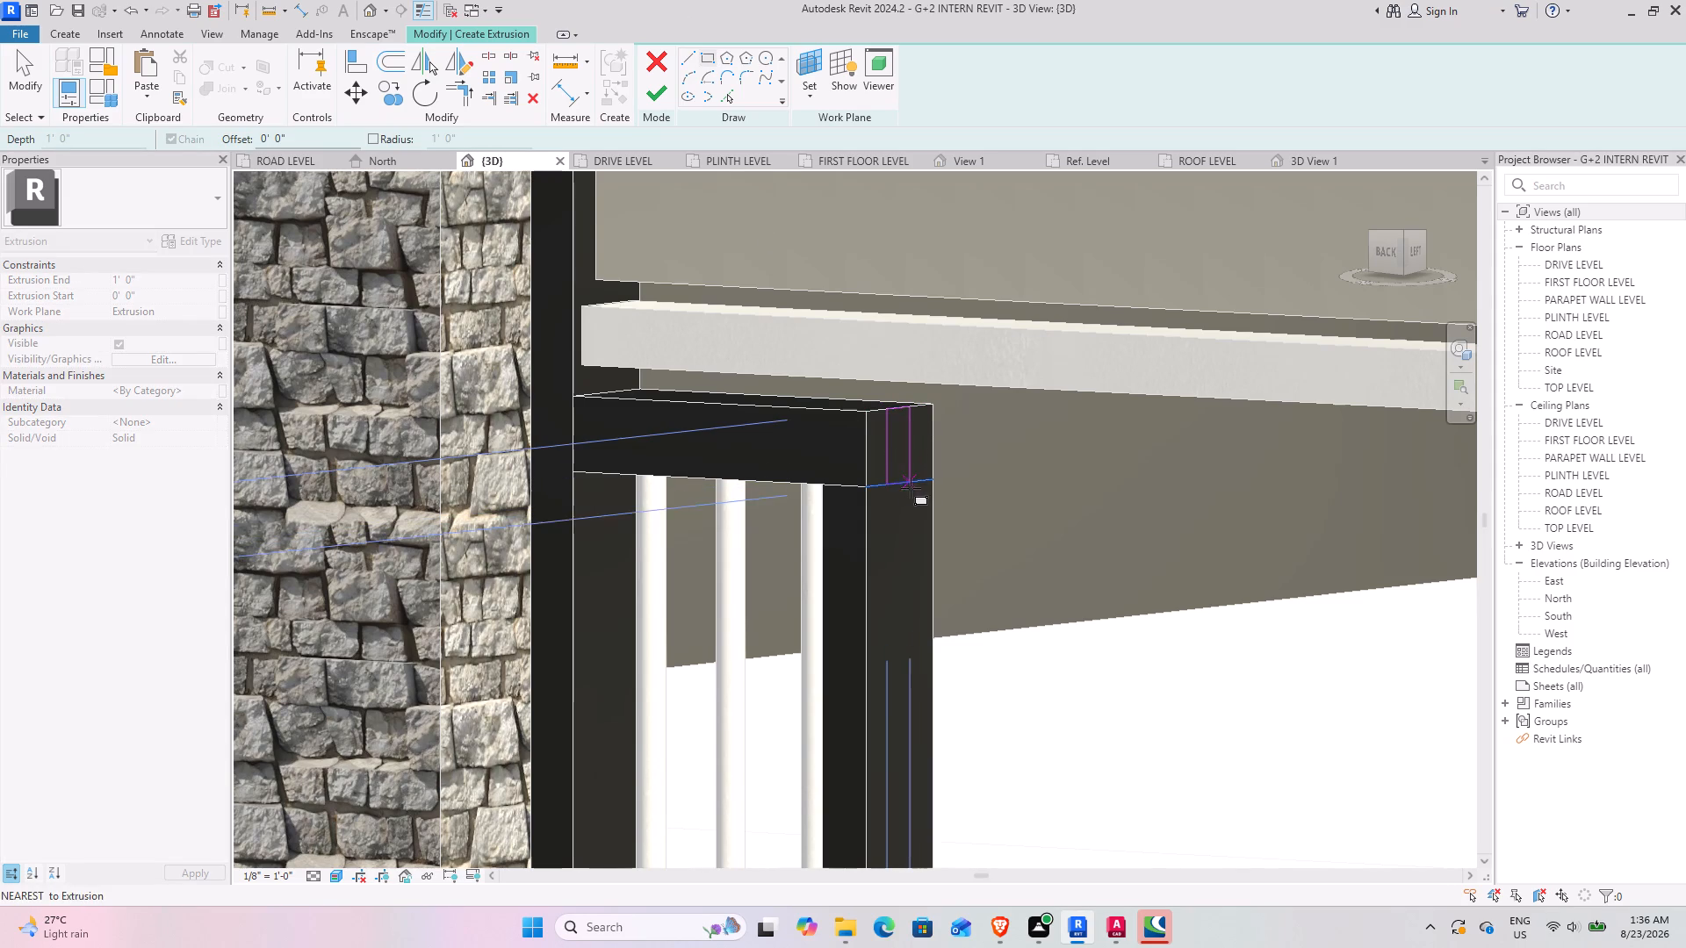
{"action": "scroll", "coordinate": [911, 534], "scroll_direction": "down", "scroll_amount": 2}
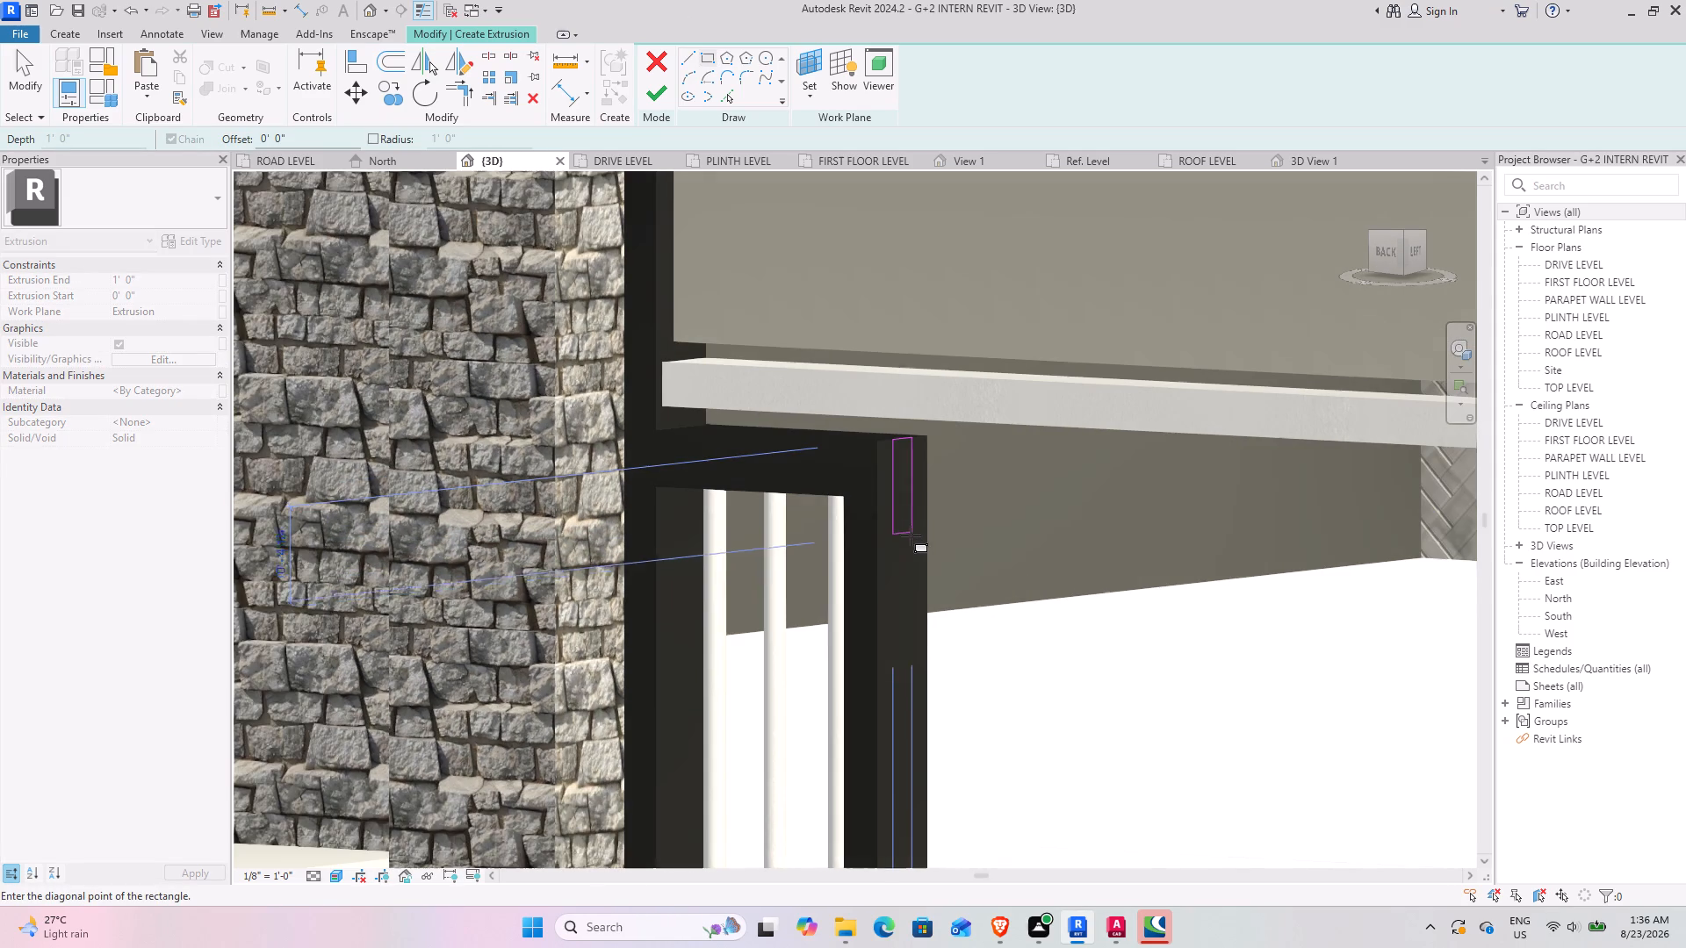
{"action": "middle_click_drag", "start_coordinate": [913, 667], "coordinate": [843, 348]}
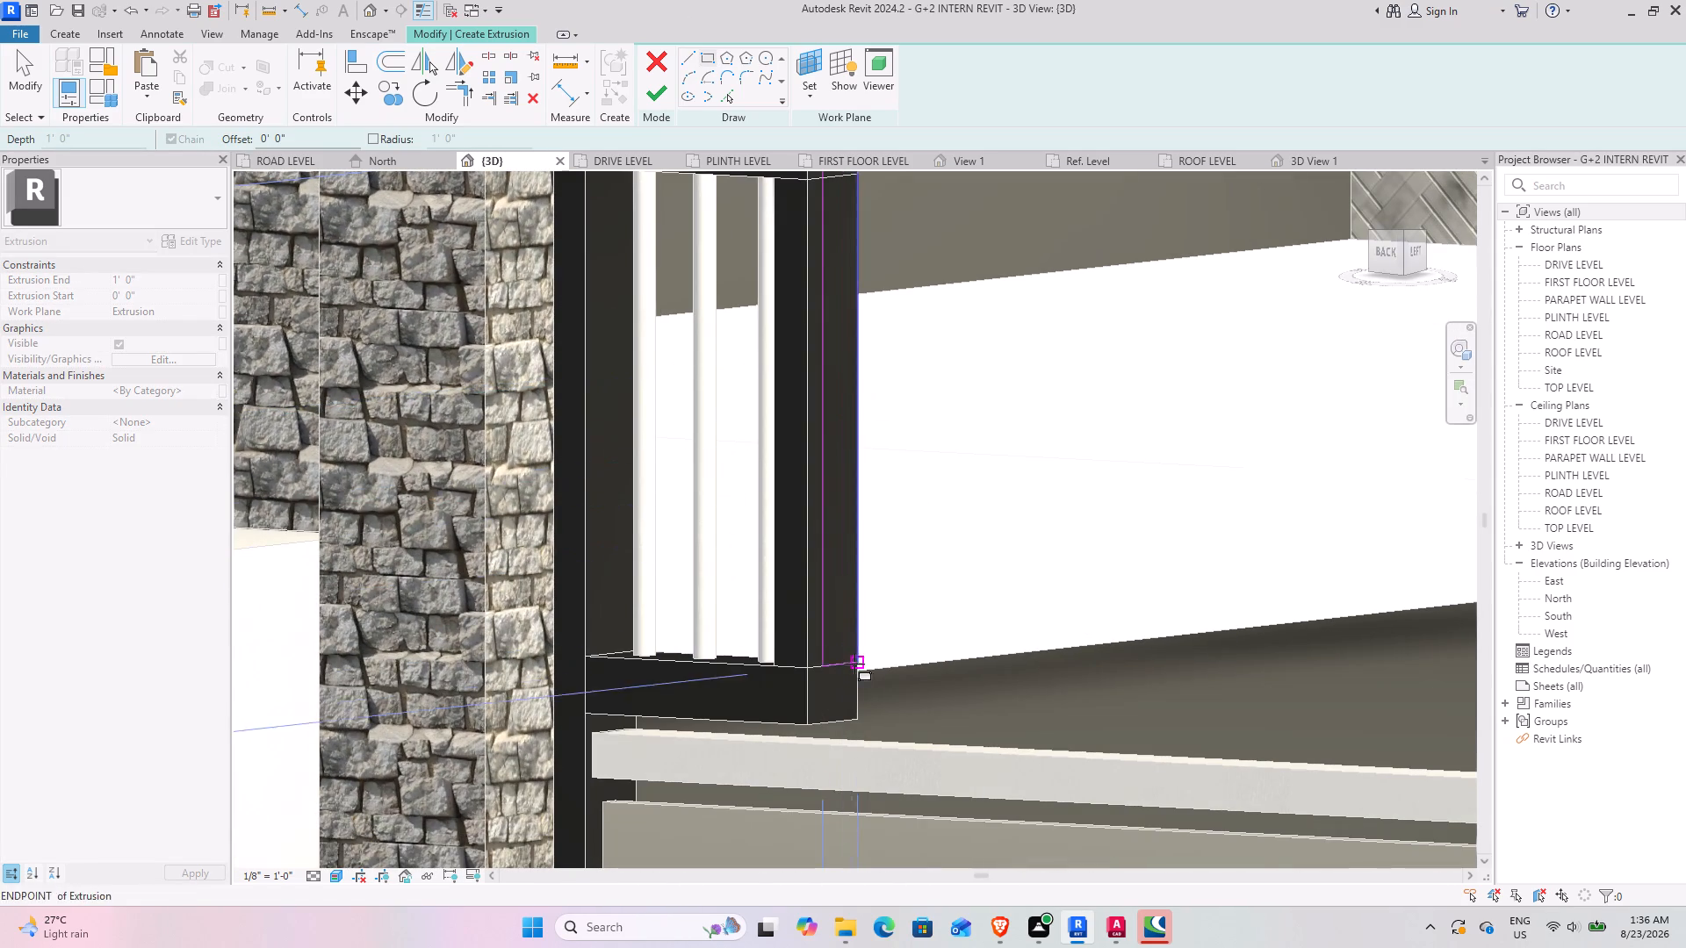
{"action": "scroll", "coordinate": [843, 695], "scroll_direction": "up", "scroll_amount": 4}
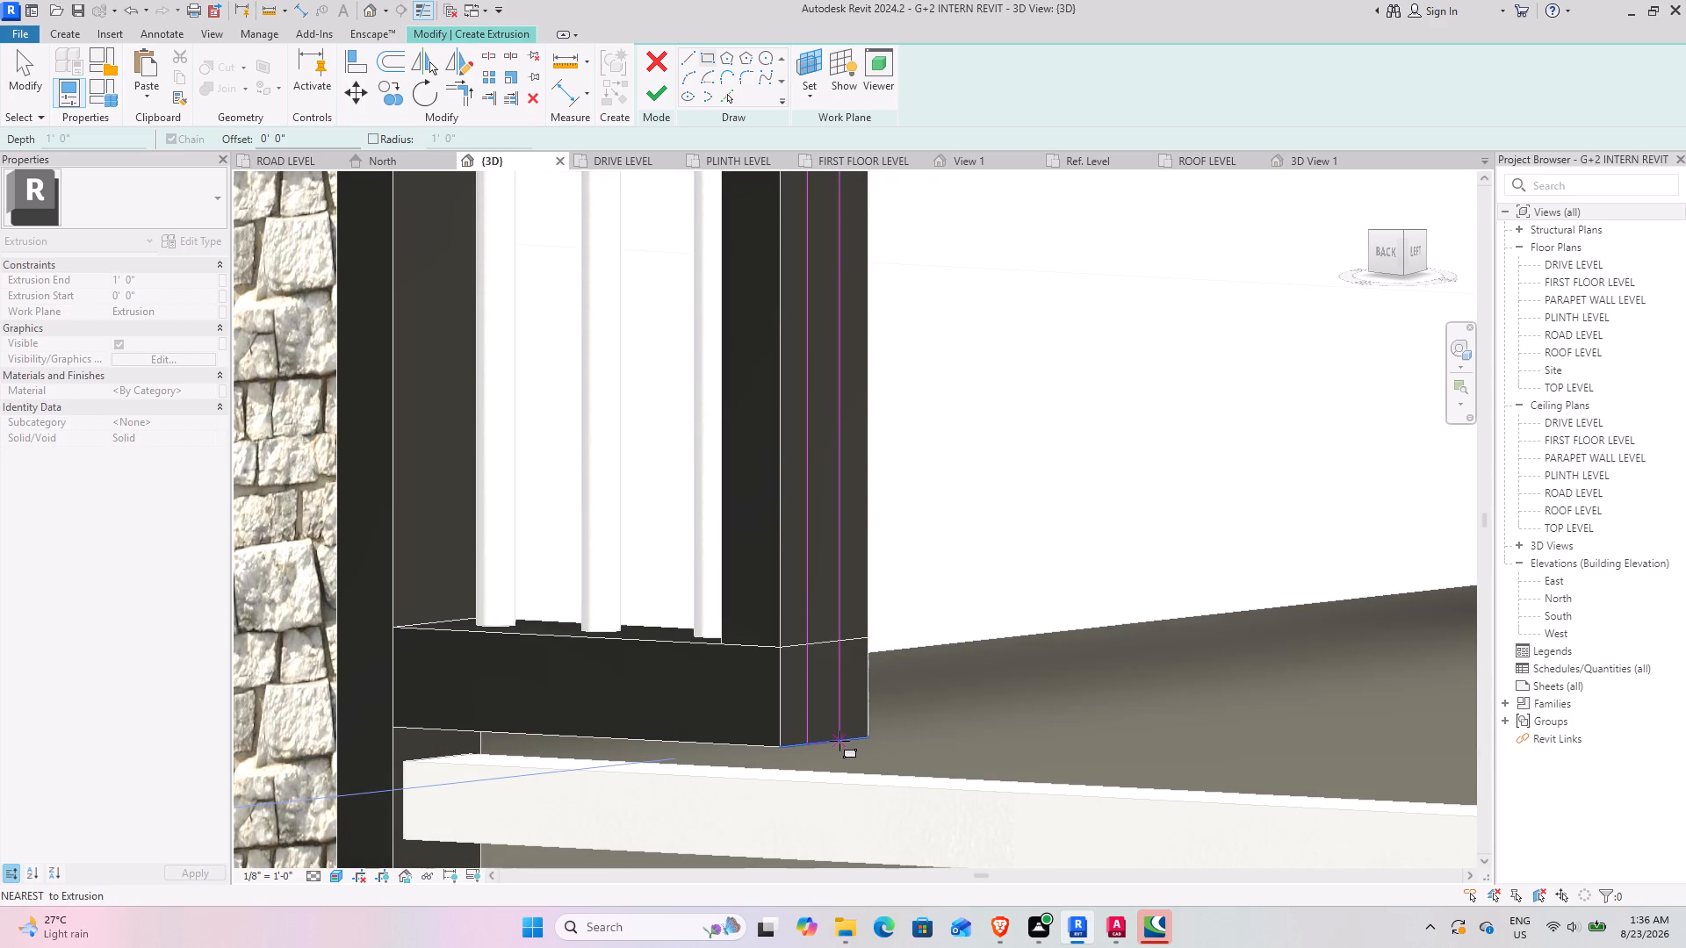
{"action": "left_click", "coordinate": [840, 738]}
{"action": "scroll", "coordinate": [768, 369], "scroll_direction": "down", "scroll_amount": 3}
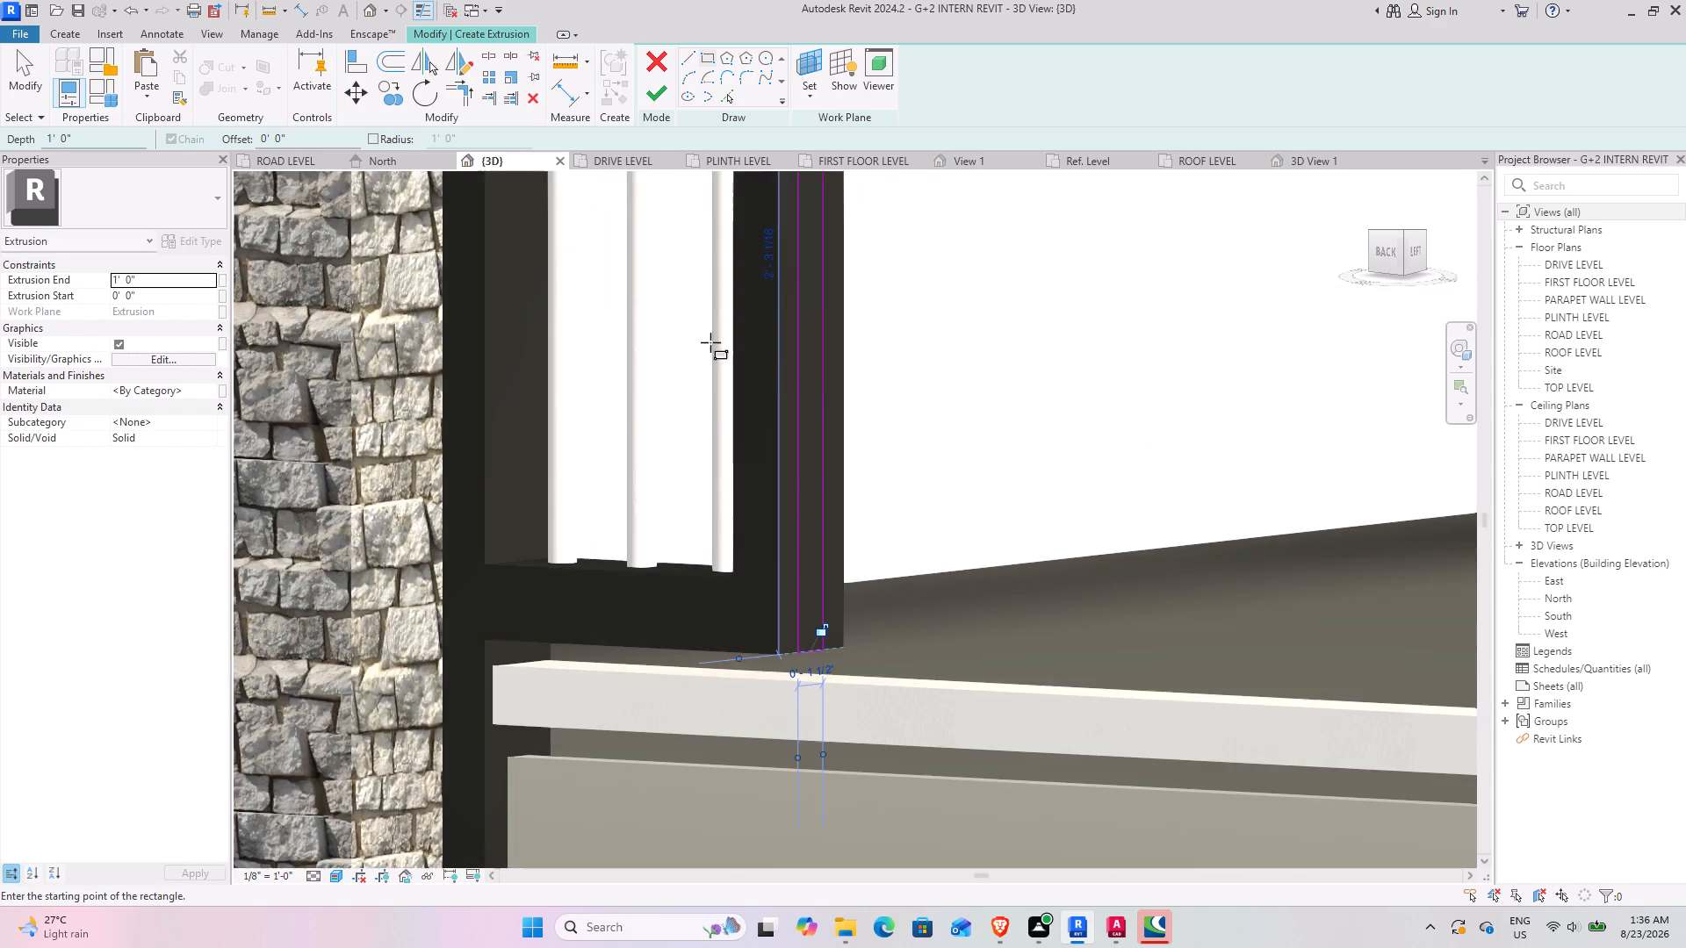
{"action": "middle_click_drag", "start_coordinate": [703, 337], "coordinate": [818, 643]}
{"action": "left_click", "coordinate": [663, 101]}
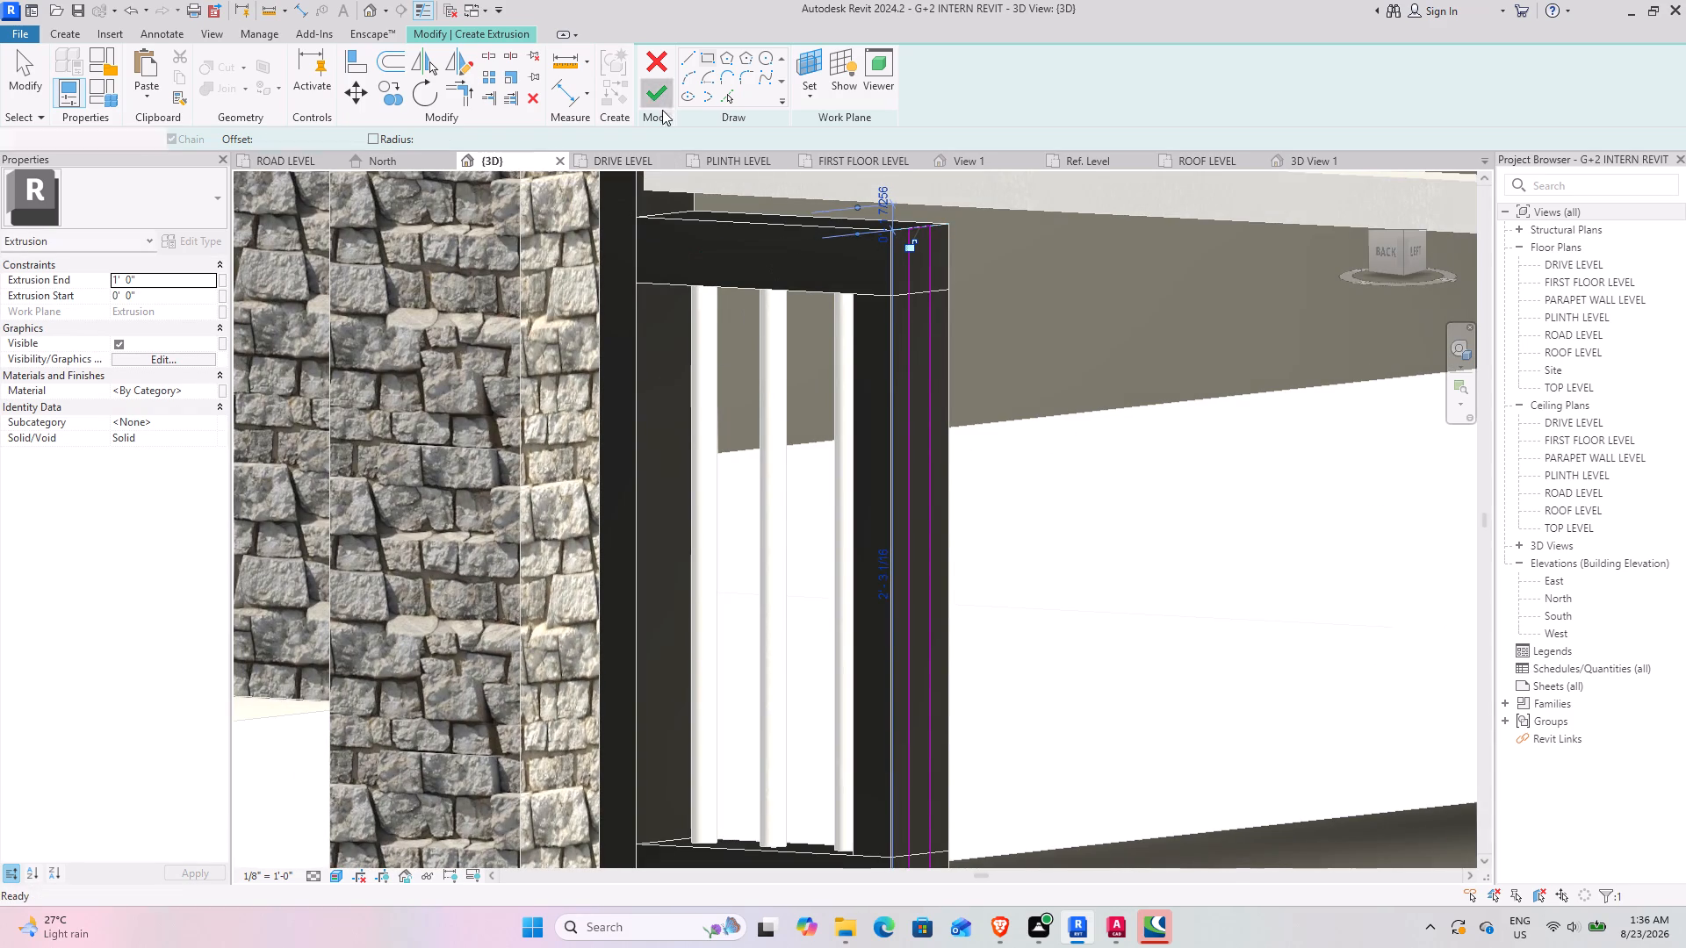
Stretch the new middle panel across to the gate frame's far post, about 4' 10 1/2" long.
{"action": "scroll", "coordinate": [753, 526], "scroll_direction": "down", "scroll_amount": 6}
{"action": "middle_click_drag", "start_coordinate": [791, 539], "coordinate": [887, 539]}
{"action": "middle_click", "coordinate": [887, 539], "text": "shift"}
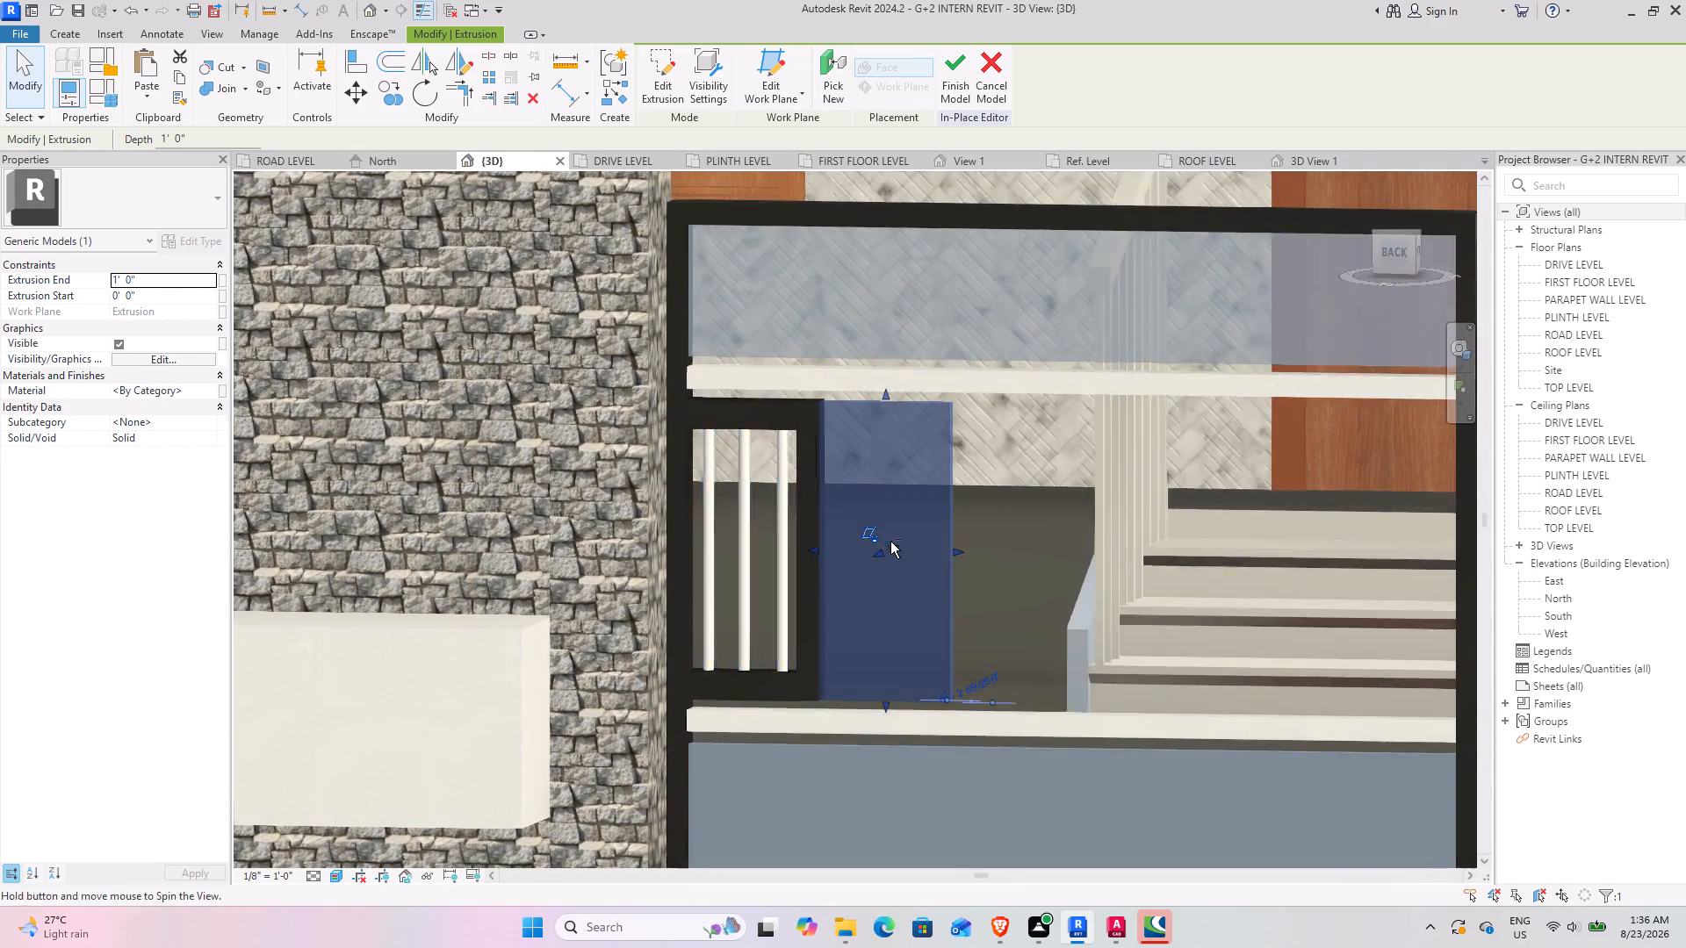
{"action": "middle_click_drag", "start_coordinate": [890, 550], "coordinate": [923, 536], "text": "shift"}
{"action": "left_click_drag", "start_coordinate": [956, 552], "coordinate": [1364, 628]}
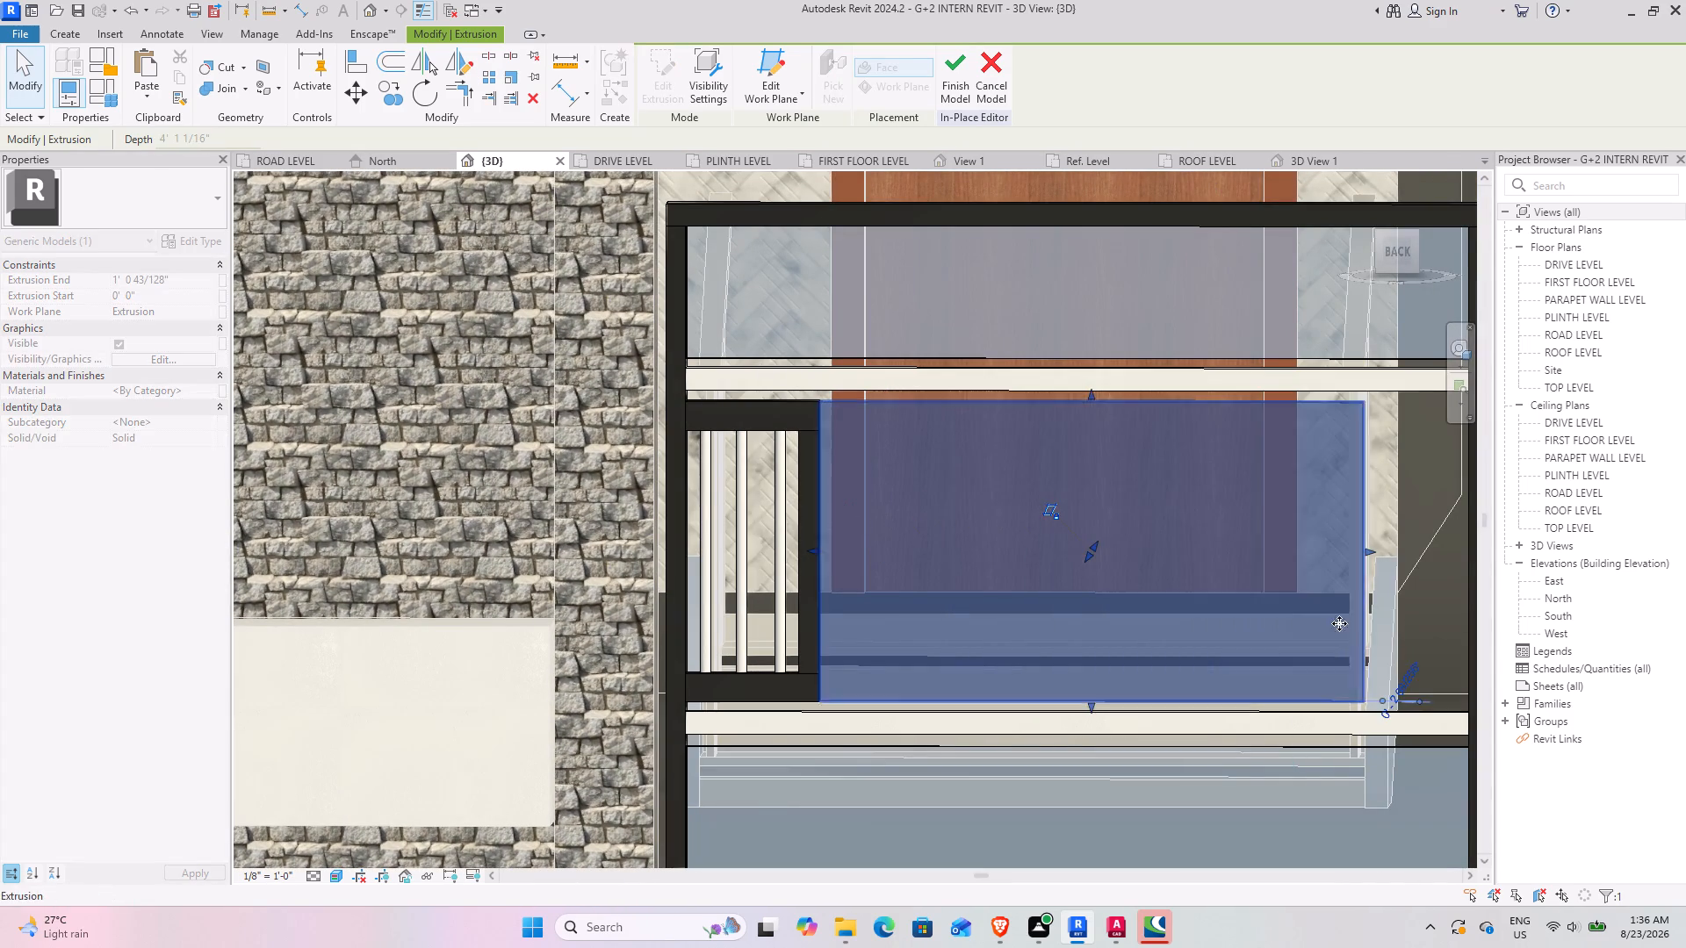
{"action": "middle_click_drag", "start_coordinate": [1271, 607], "coordinate": [775, 573]}
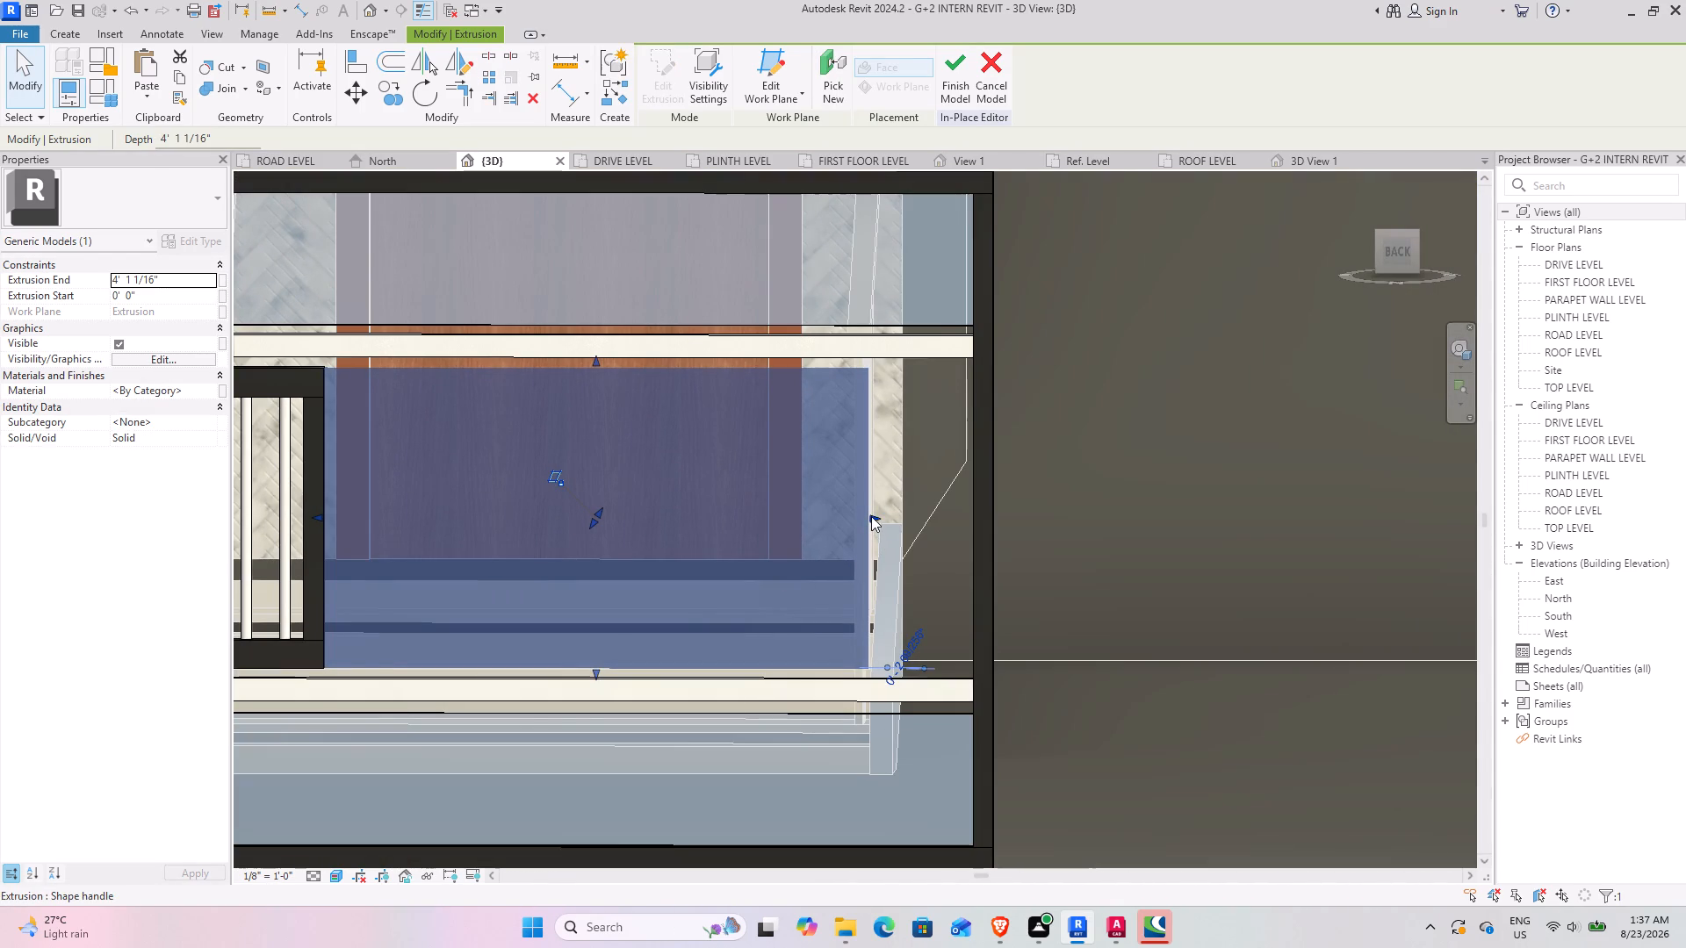
{"action": "left_click_drag", "start_coordinate": [871, 515], "coordinate": [970, 529]}
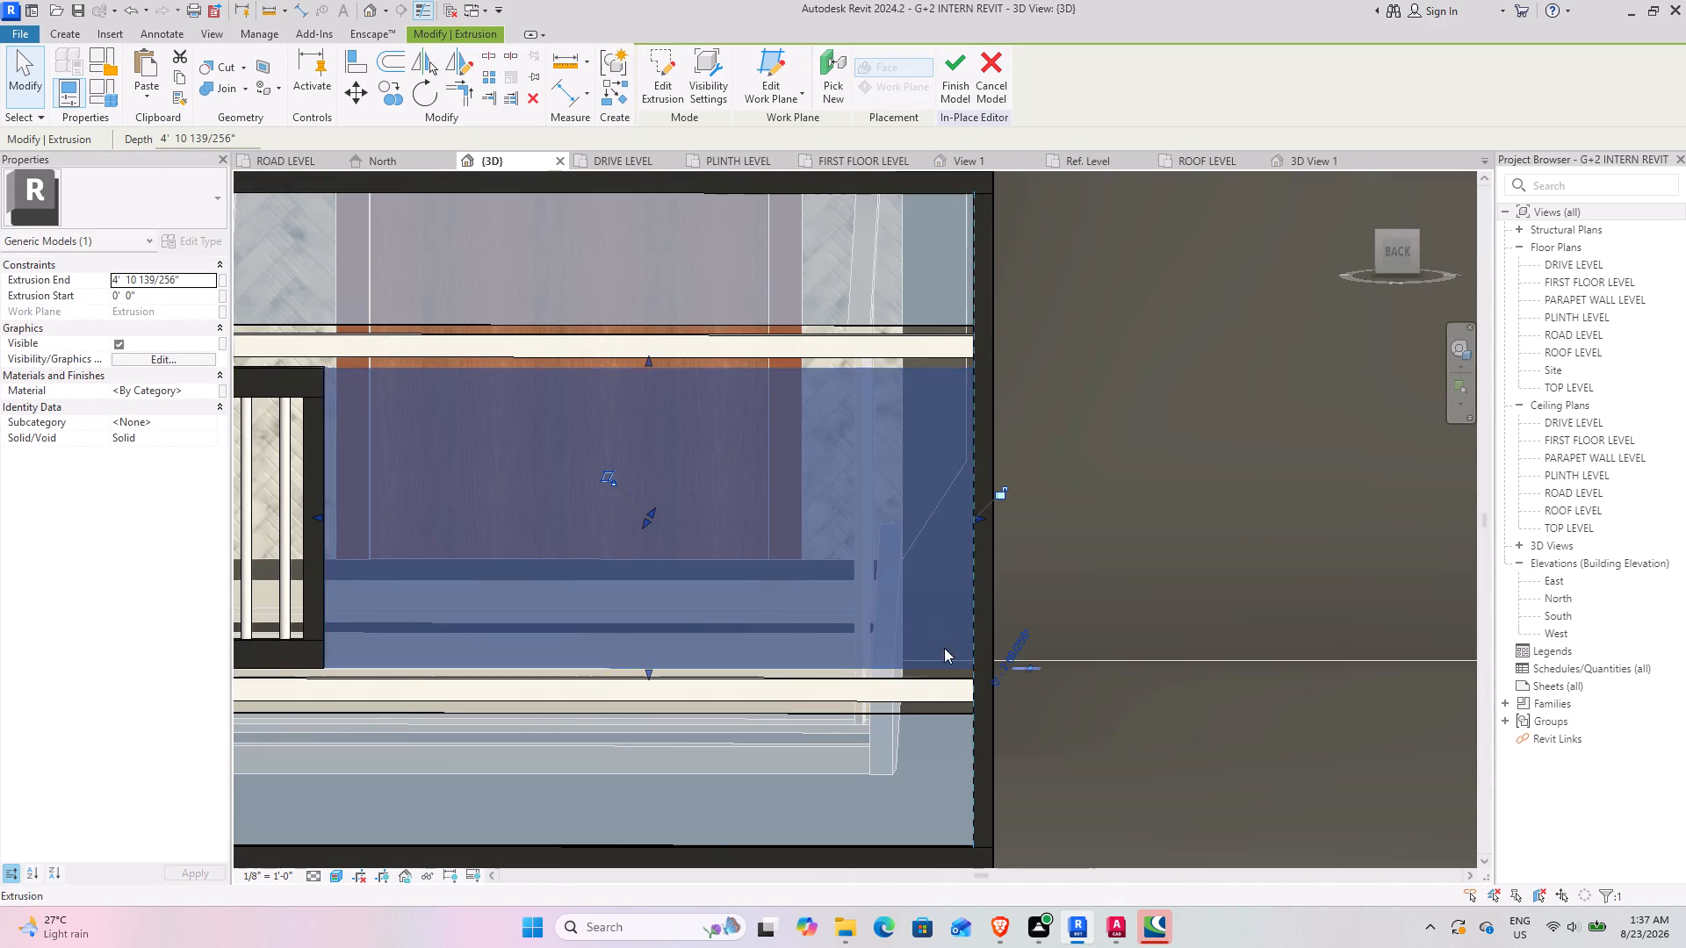
Assign the Wood Planks material to the gate's middle panel.
{"action": "scroll", "coordinate": [892, 638], "scroll_direction": "down", "scroll_amount": 3}
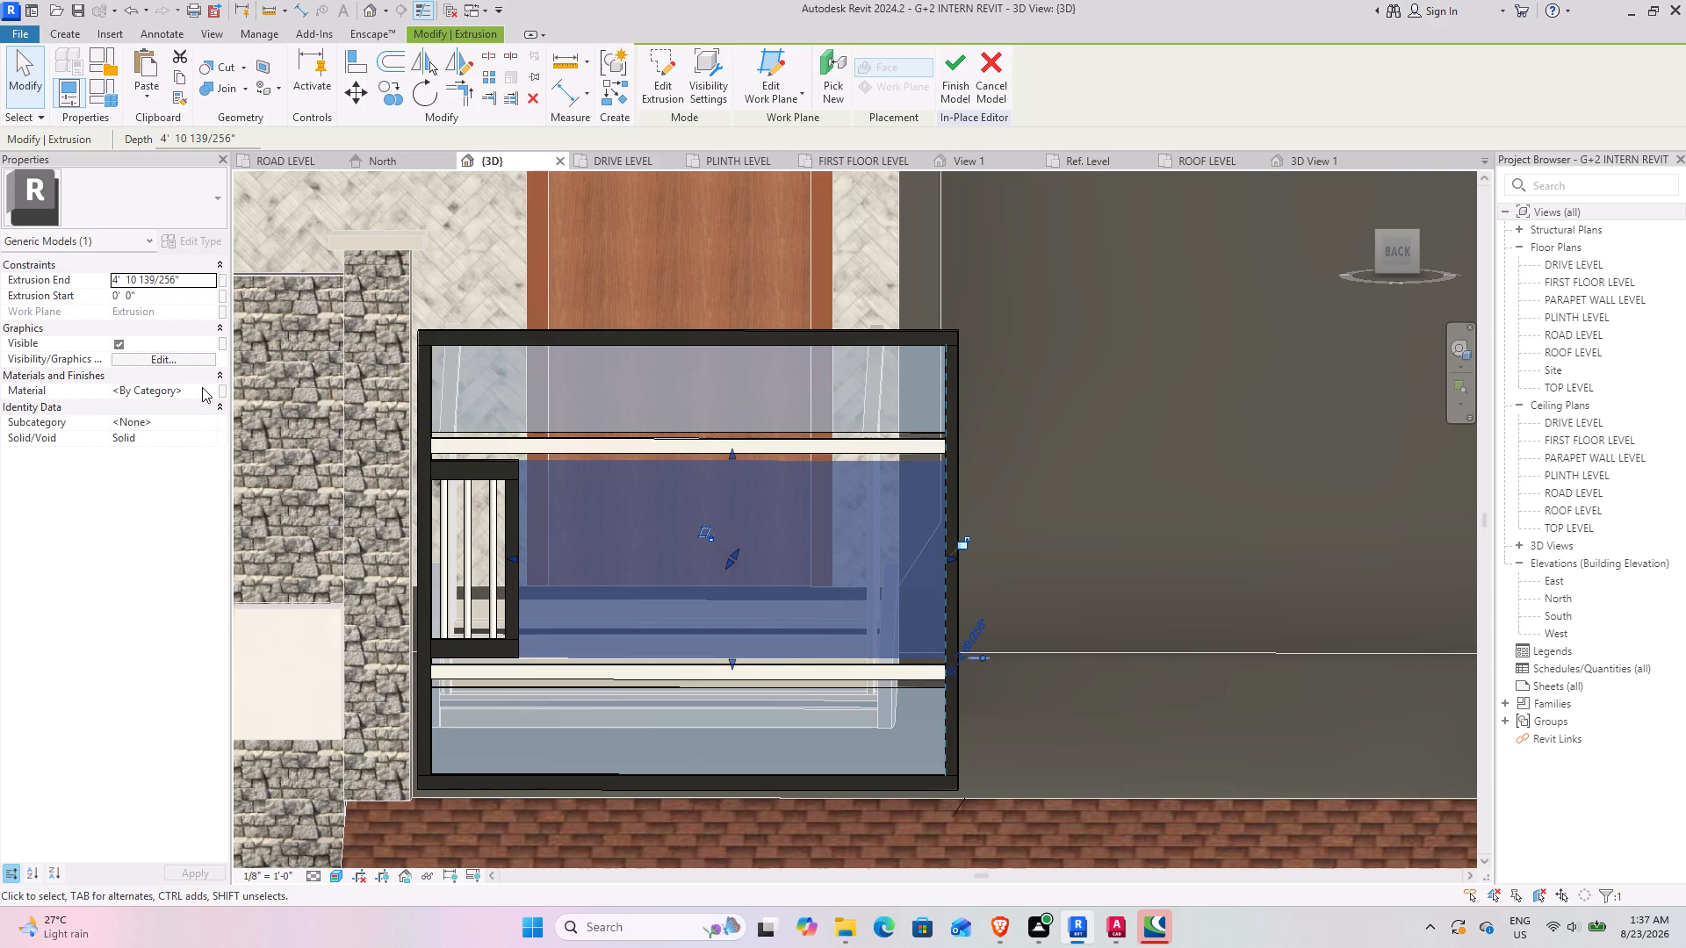
{"action": "left_click", "coordinate": [206, 389]}
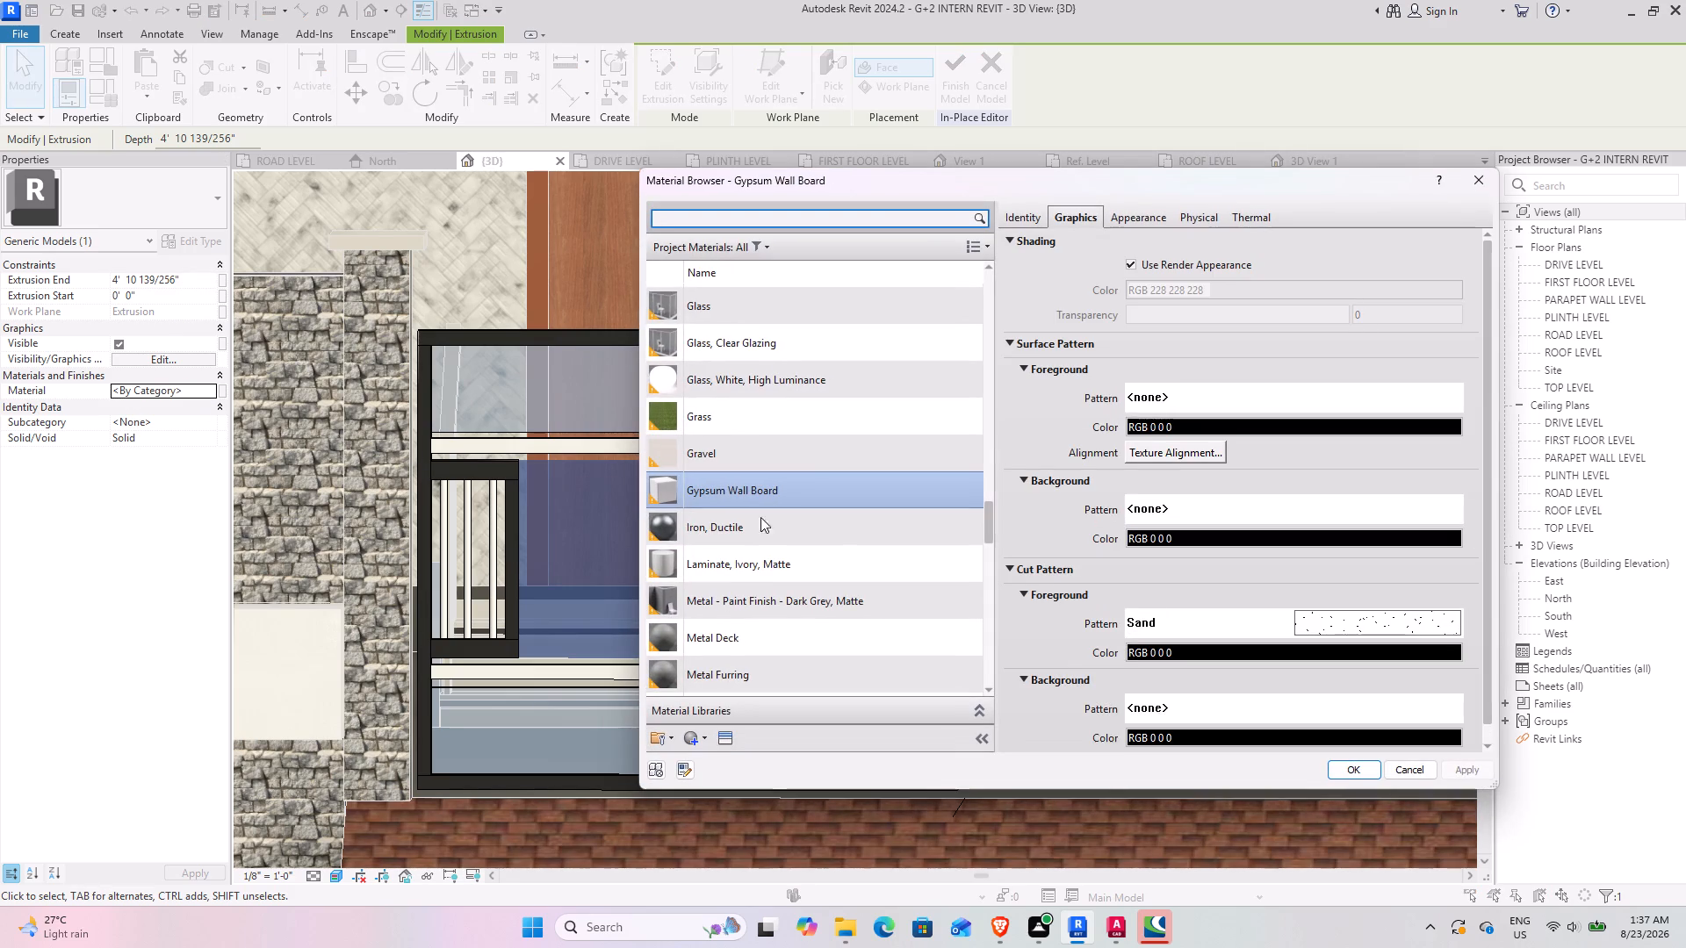
{"action": "scroll", "coordinate": [822, 528], "scroll_direction": "down", "scroll_amount": 10}
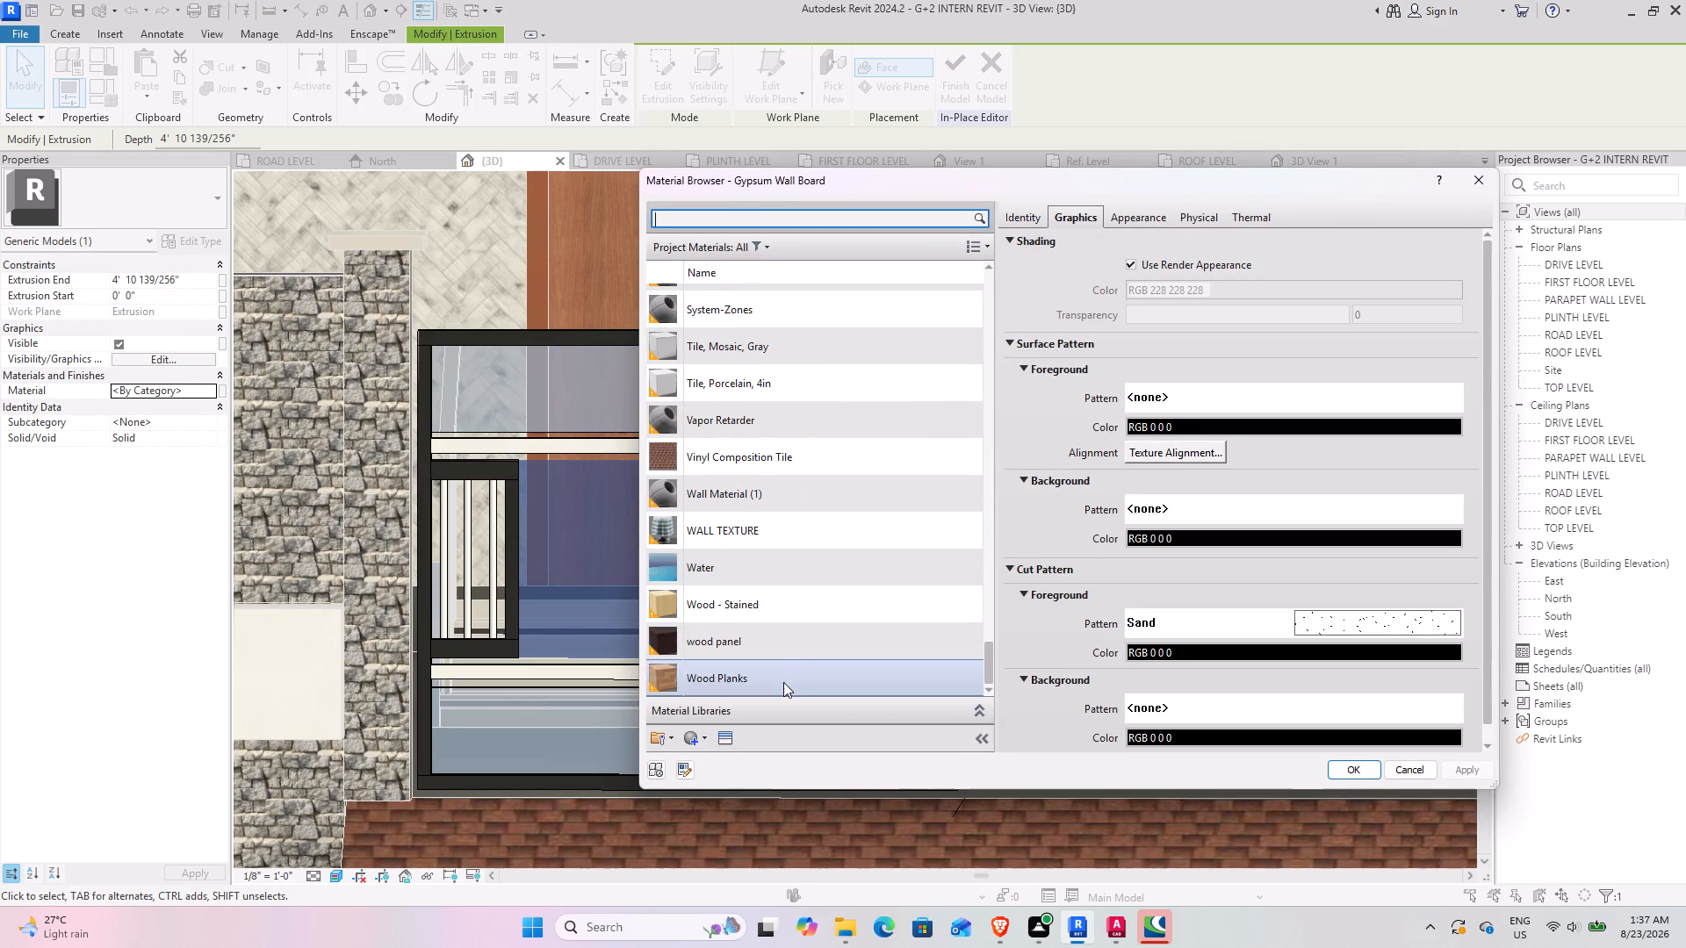
{"action": "left_click", "coordinate": [783, 682]}
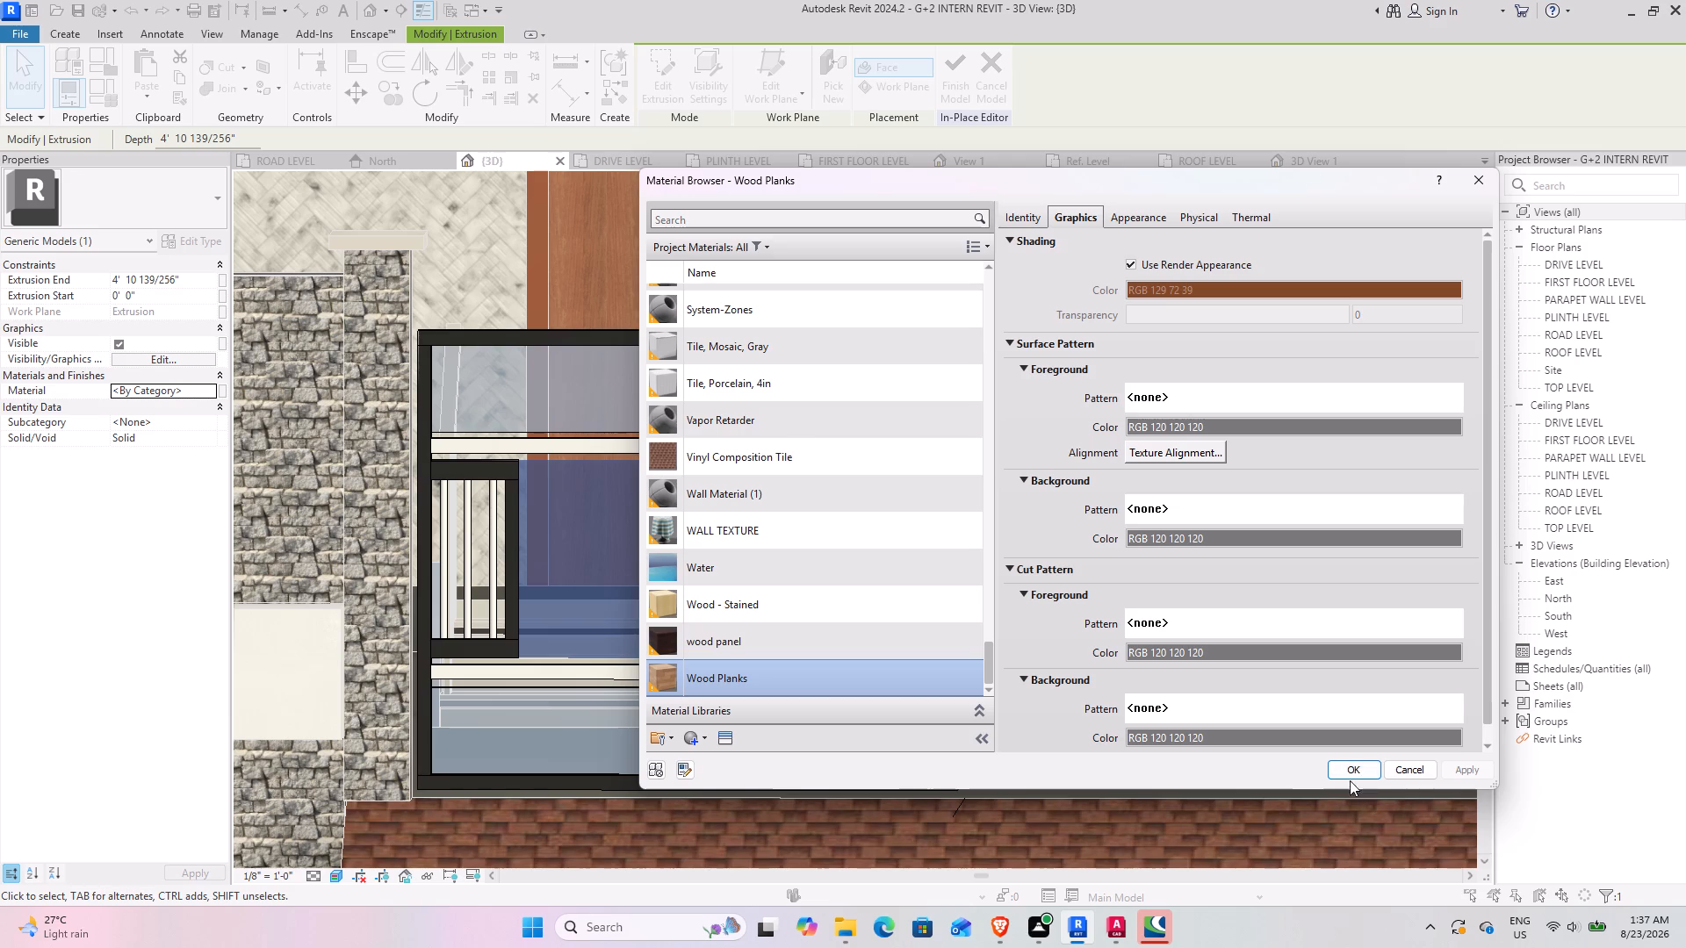
{"action": "left_click", "coordinate": [1353, 770]}
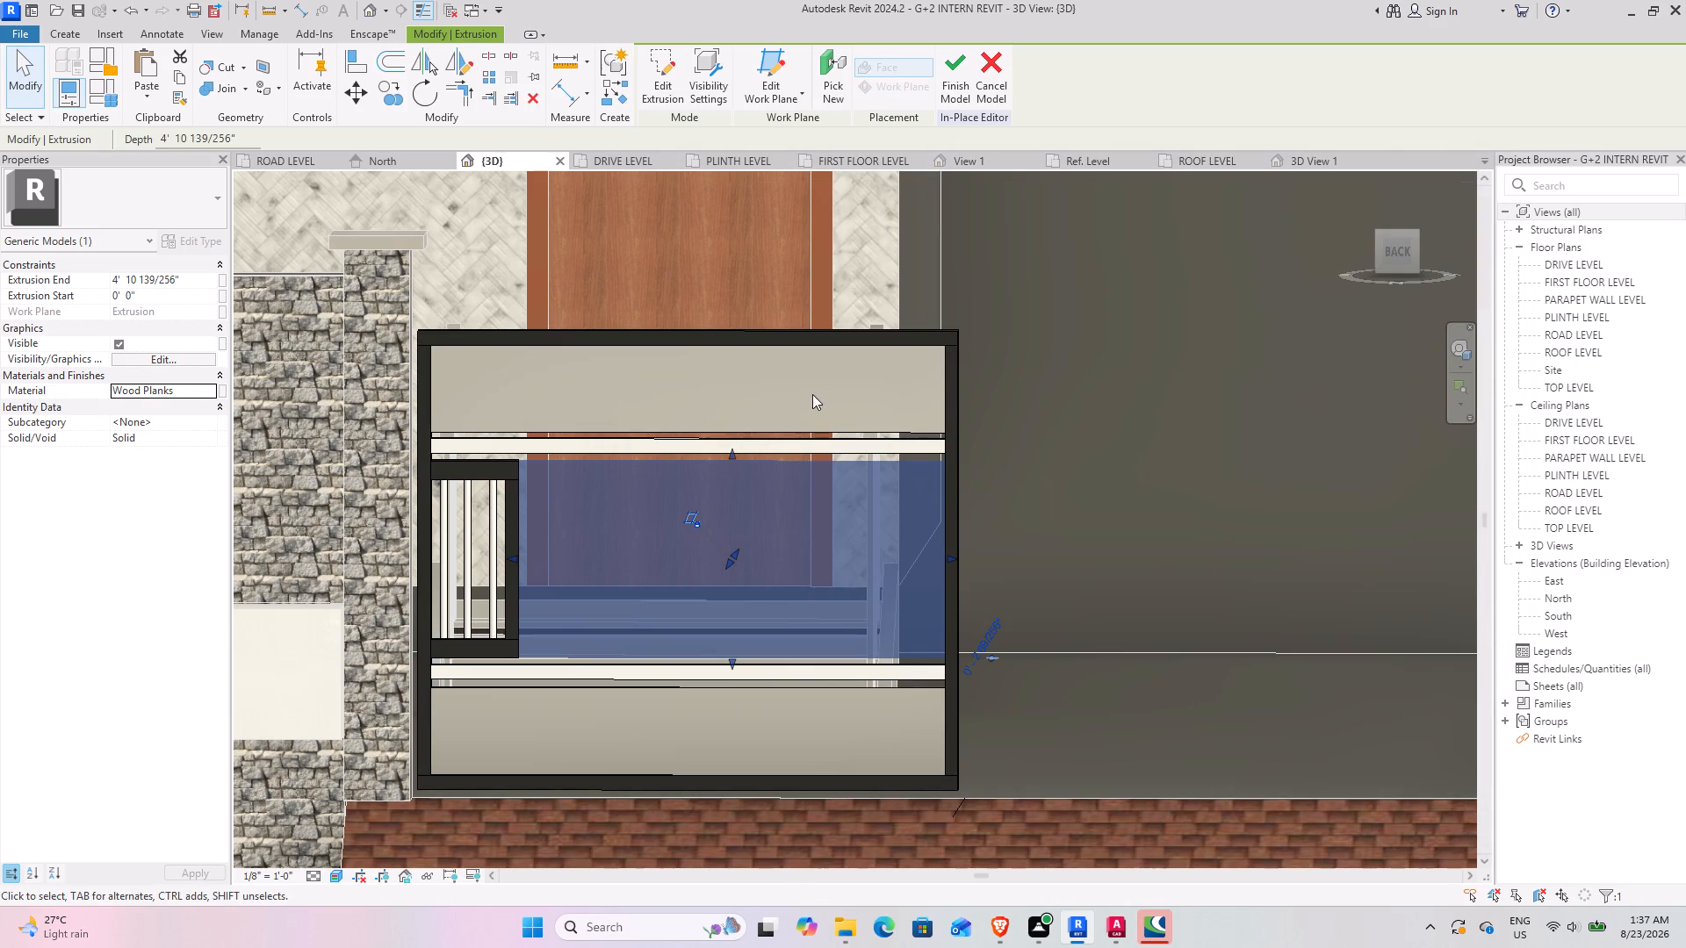
Assign the Wood Planks material to the gate's upper and lower panels.
{"action": "left_click", "coordinate": [861, 424]}
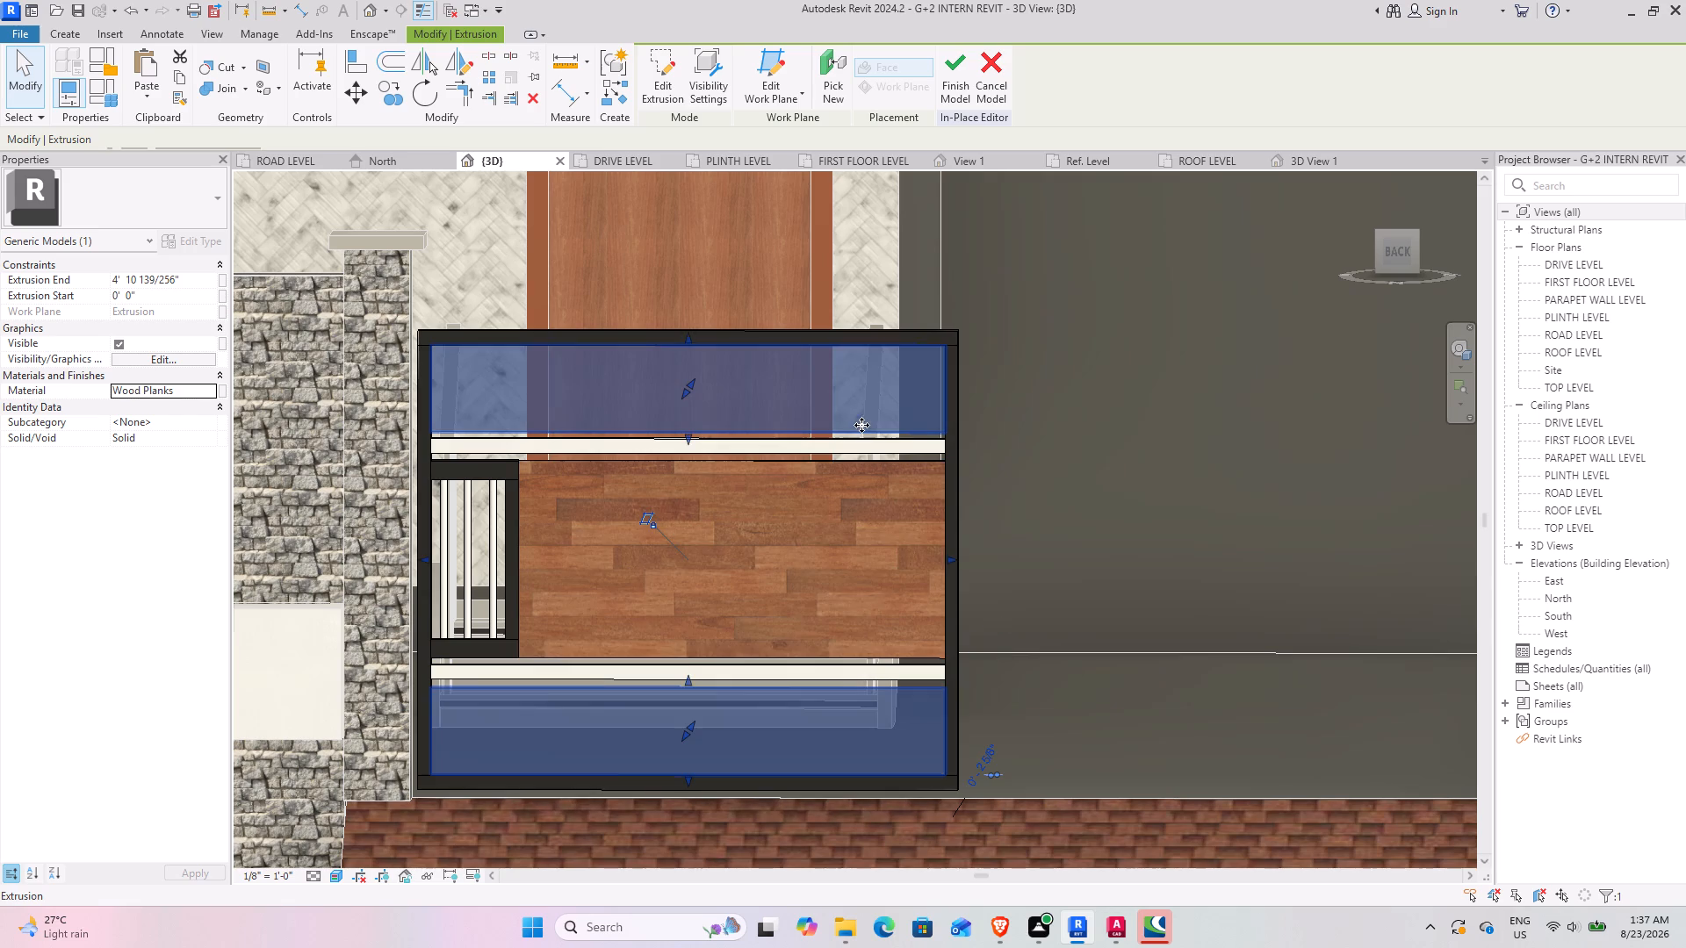
{"action": "left_click", "coordinate": [209, 392]}
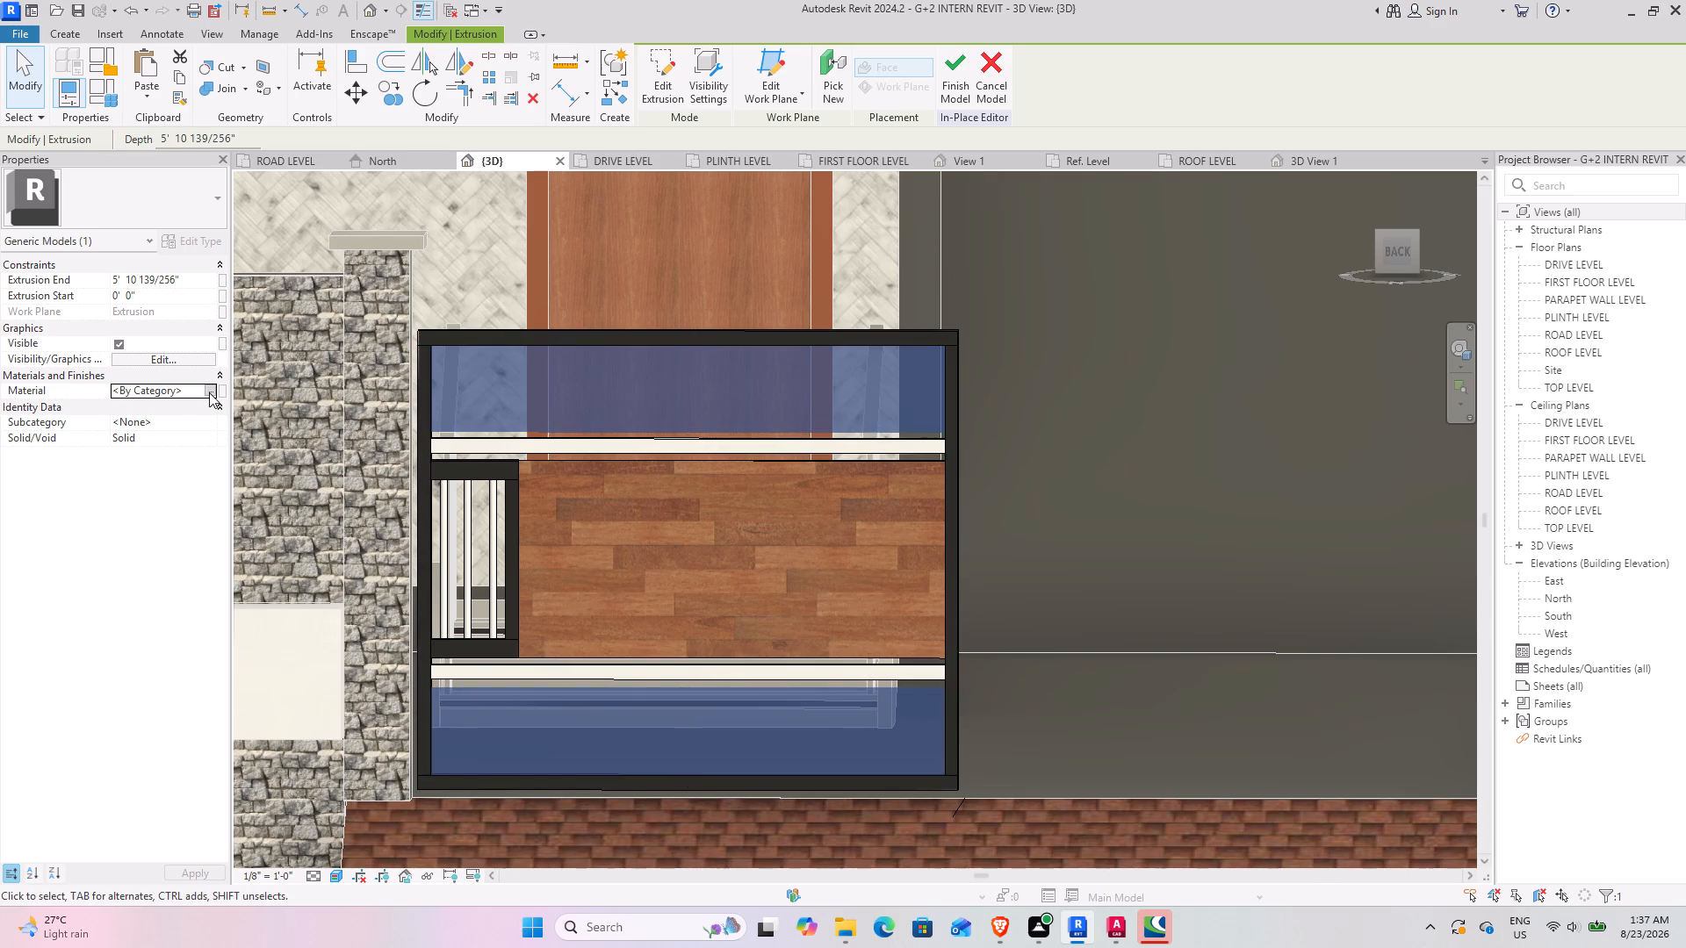
{"action": "left_click", "coordinate": [1354, 769]}
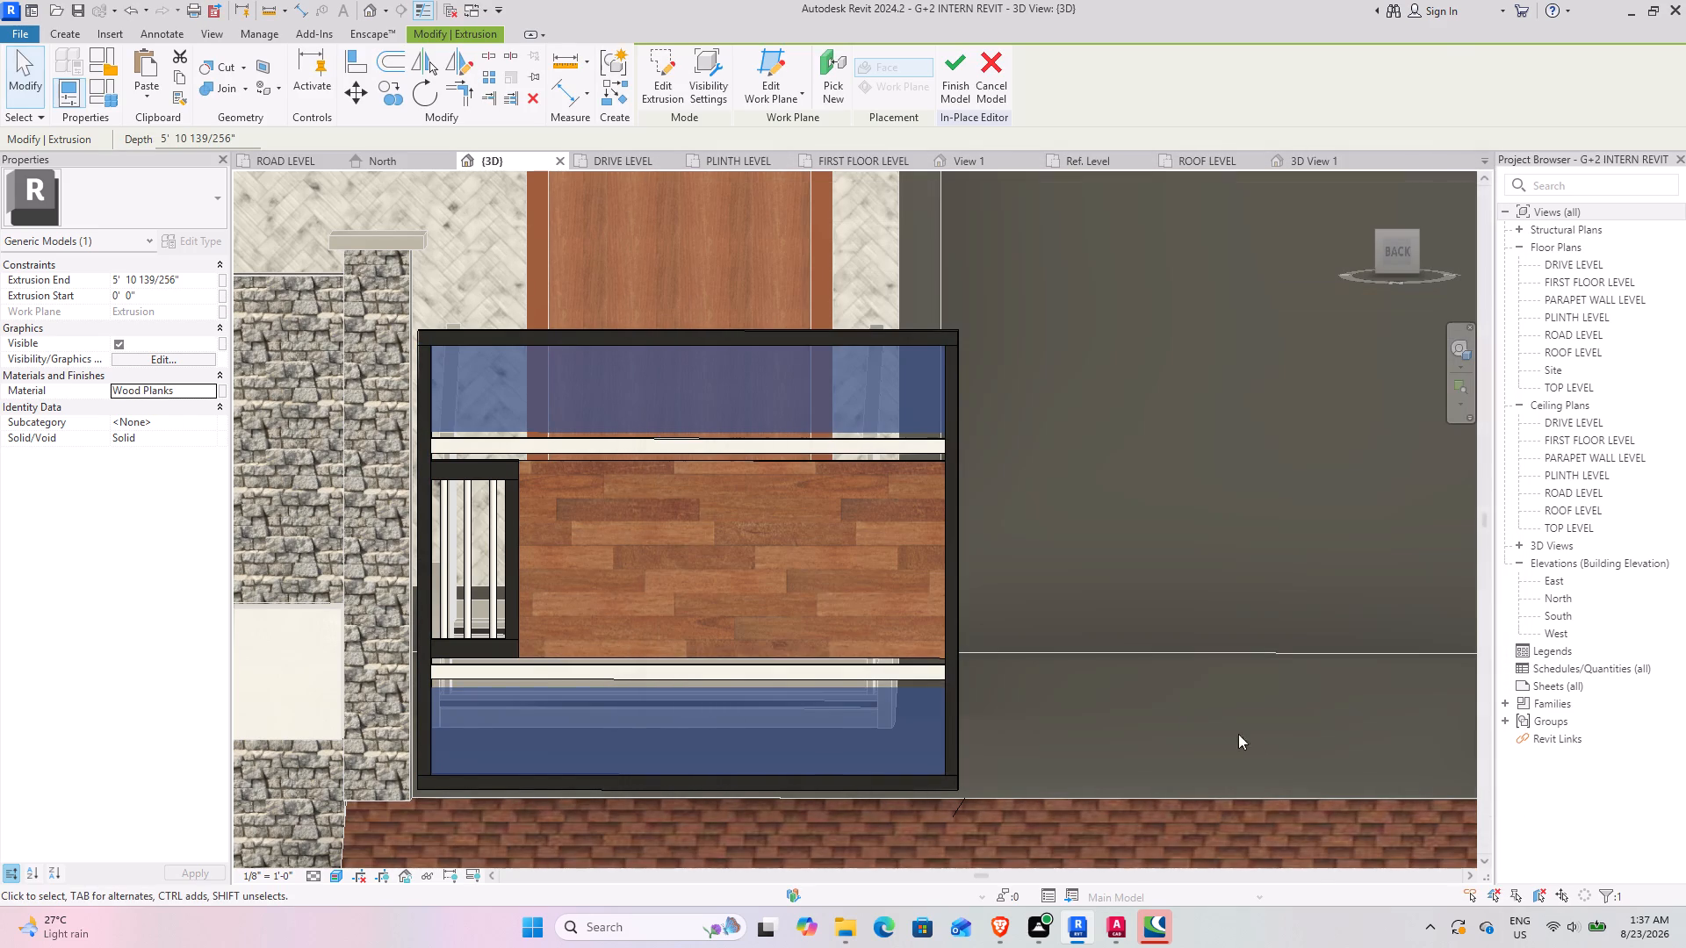
{"action": "left_click", "coordinate": [1075, 526]}
Examine the wood-panelled gate against the boundary wall and driveway from the front and side.
{"action": "scroll", "coordinate": [993, 629], "scroll_direction": "down", "scroll_amount": 3}
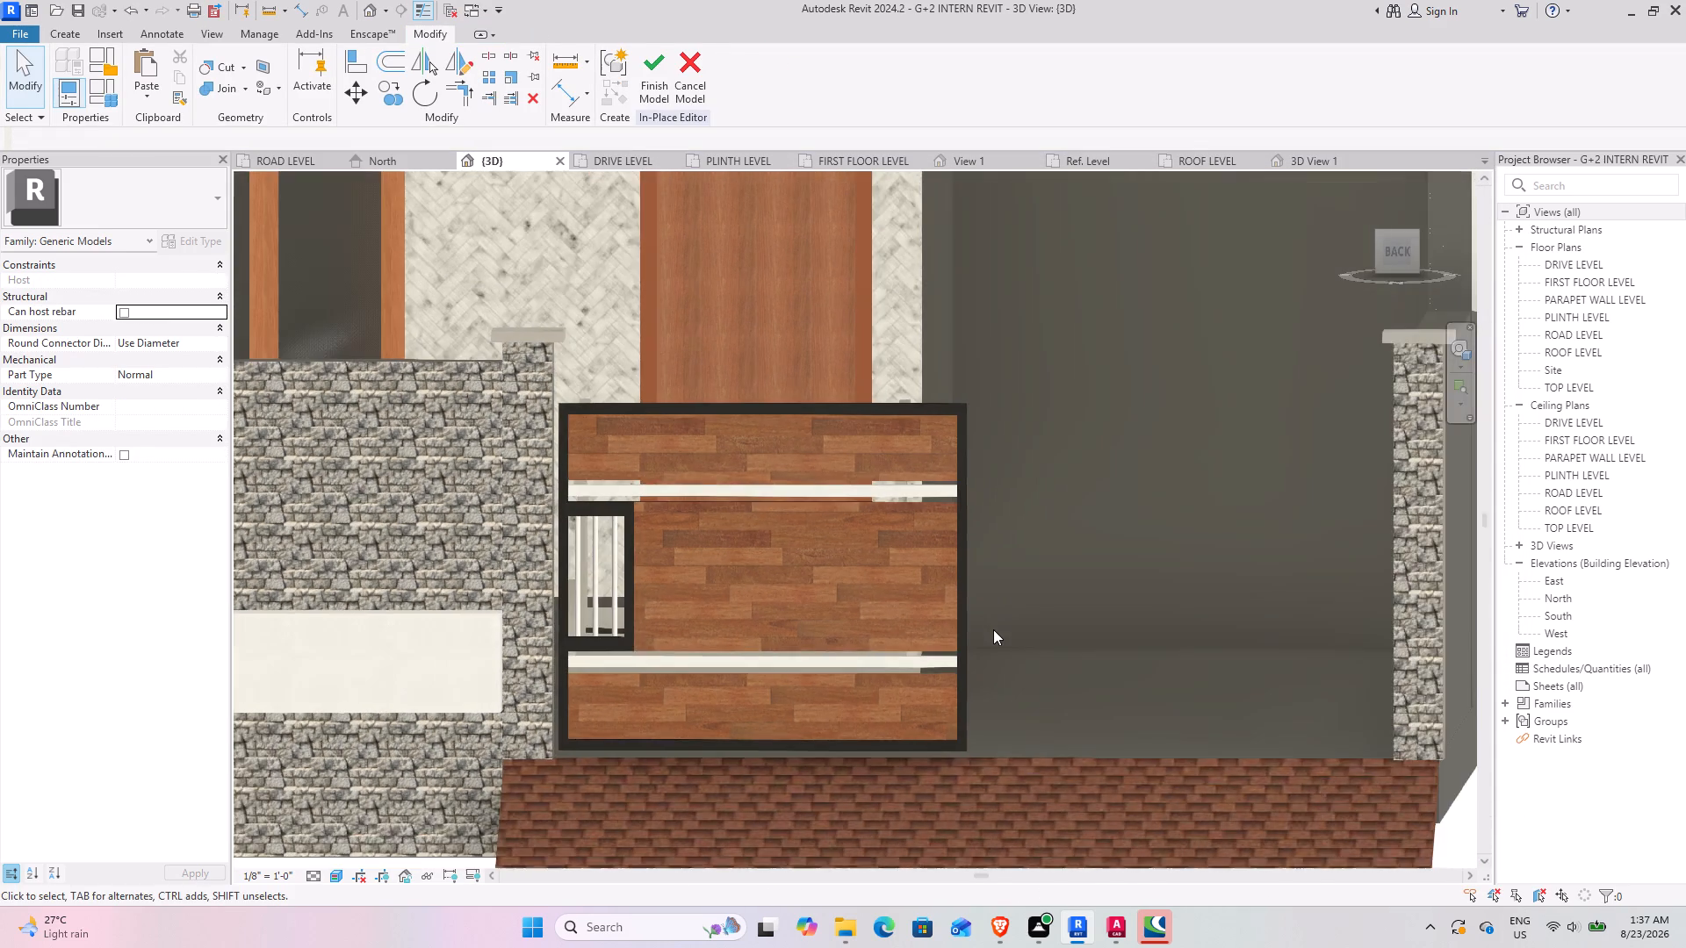
{"action": "middle_click_drag", "start_coordinate": [992, 630], "coordinate": [947, 634], "text": "shift"}
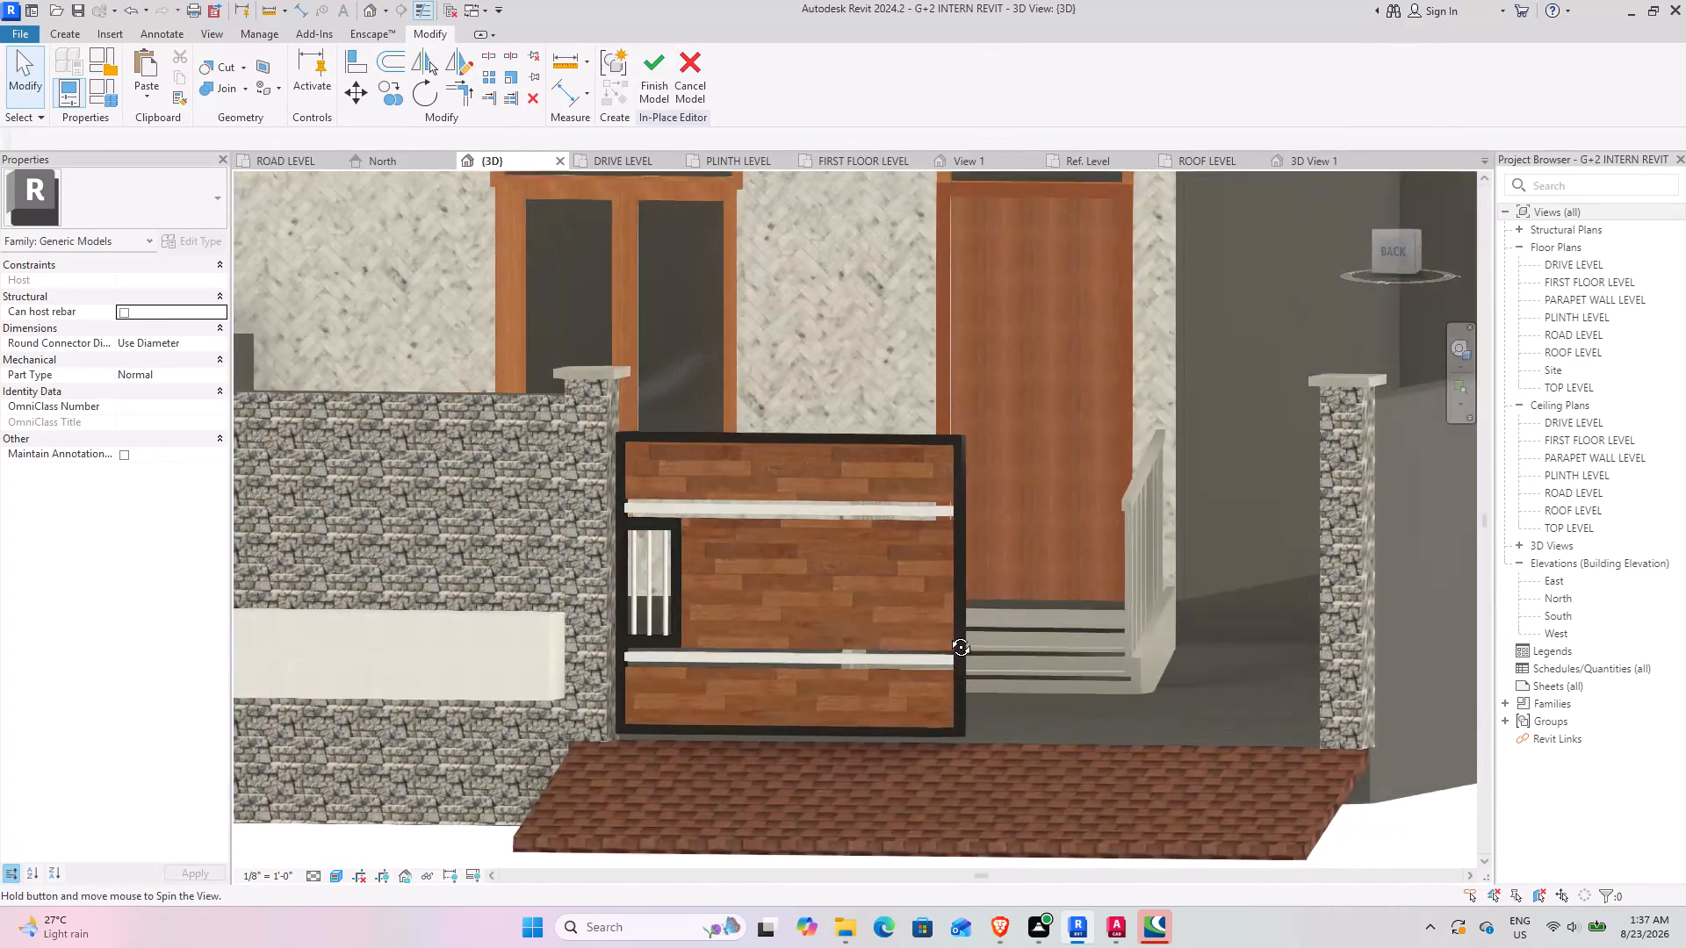
{"action": "middle_click_drag", "start_coordinate": [947, 634], "coordinate": [1001, 624], "text": "shift"}
{"action": "middle_click_drag", "start_coordinate": [1010, 628], "coordinate": [834, 667]}
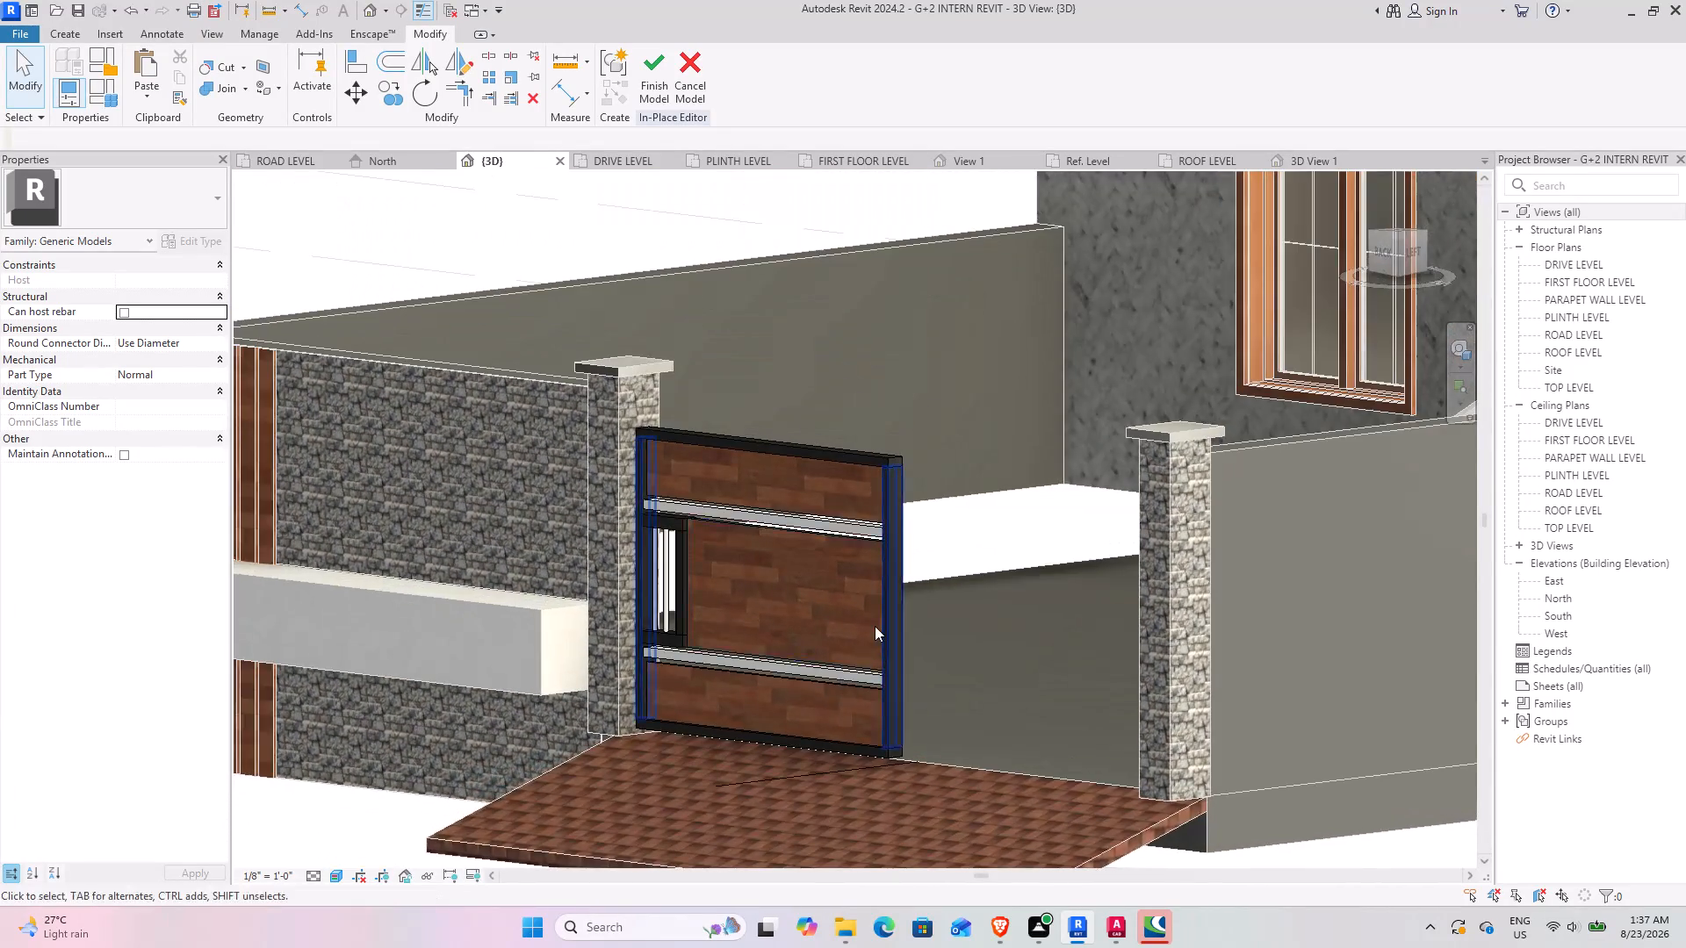
{"action": "scroll", "coordinate": [875, 626], "scroll_direction": "down", "scroll_amount": 3}
{"action": "middle_click_drag", "start_coordinate": [806, 619], "coordinate": [947, 615], "text": "shift"}
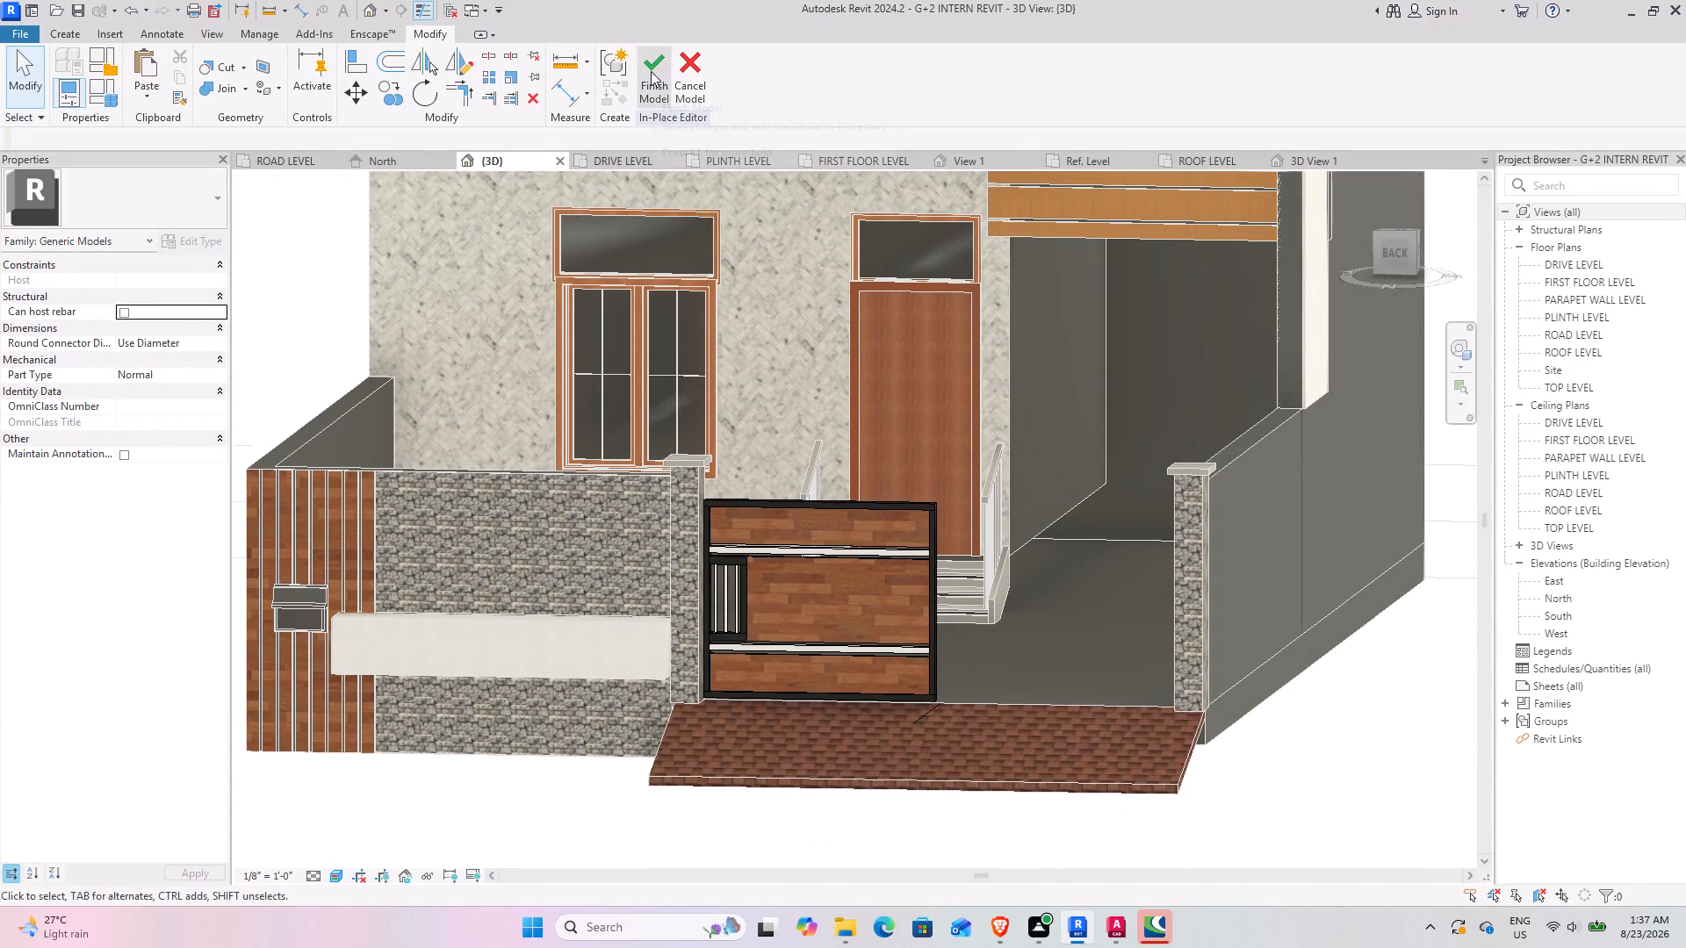
Finish the in-place model of the gate.
{"action": "left_click", "coordinate": [651, 71]}
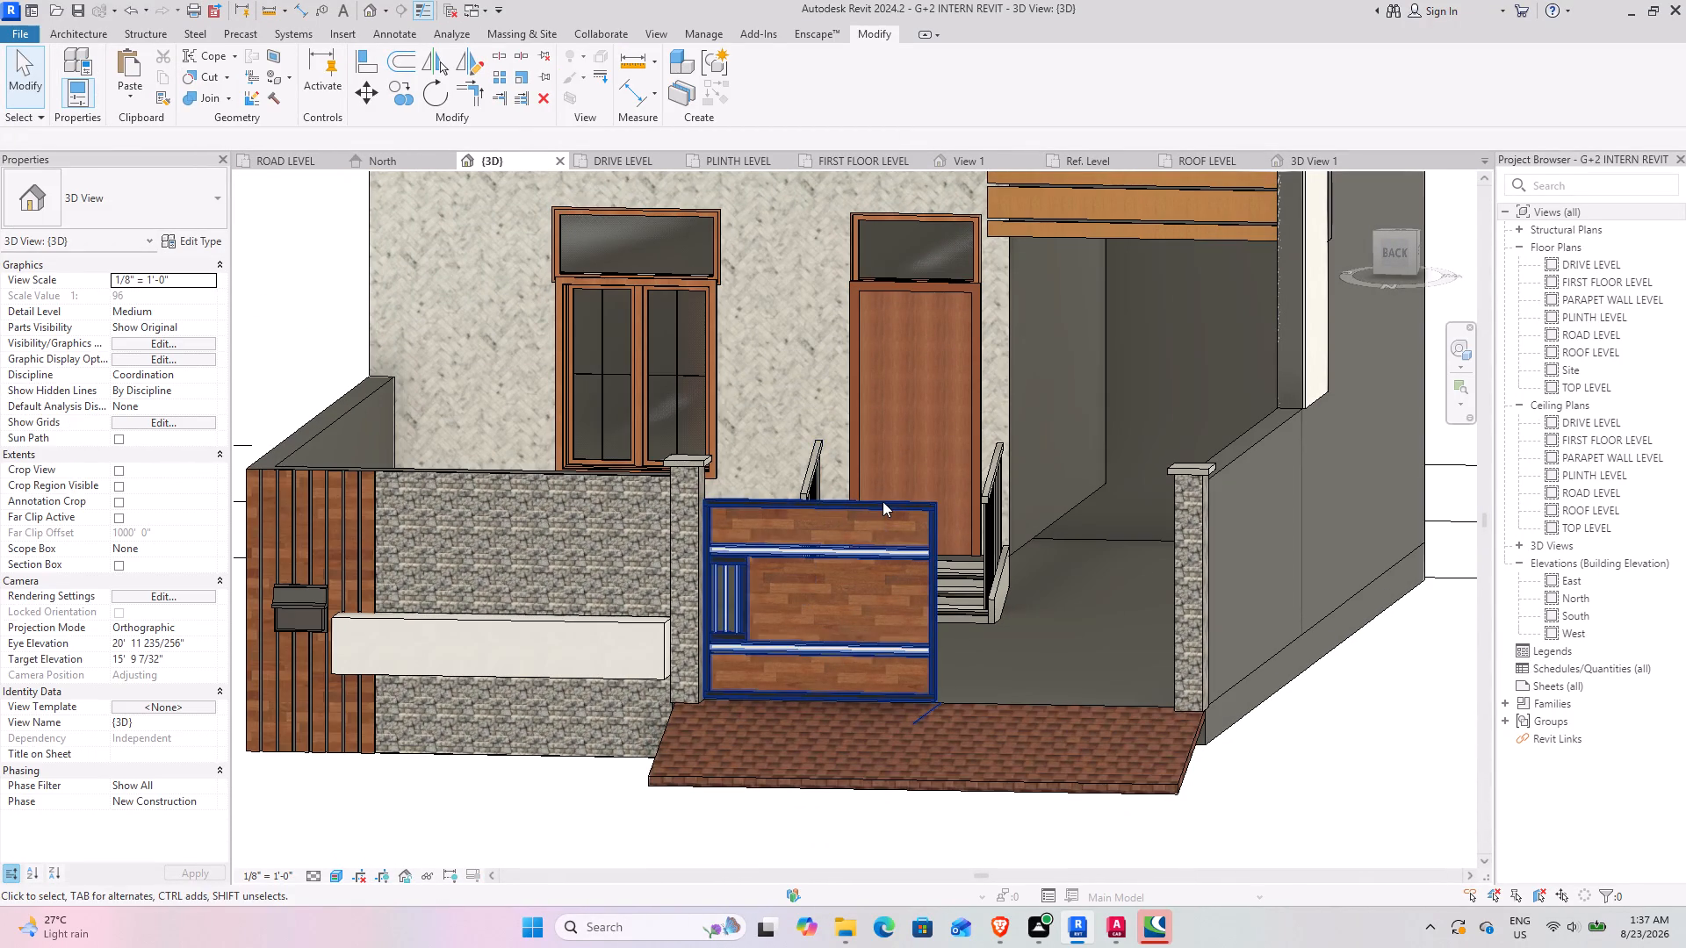
Mirror a copy of the finished gate leaf about the ramp's centre line in the DRIVE LEVEL plan.
{"action": "left_click", "coordinate": [883, 501]}
{"action": "middle_click_drag", "start_coordinate": [908, 582], "coordinate": [941, 677], "text": "shift"}
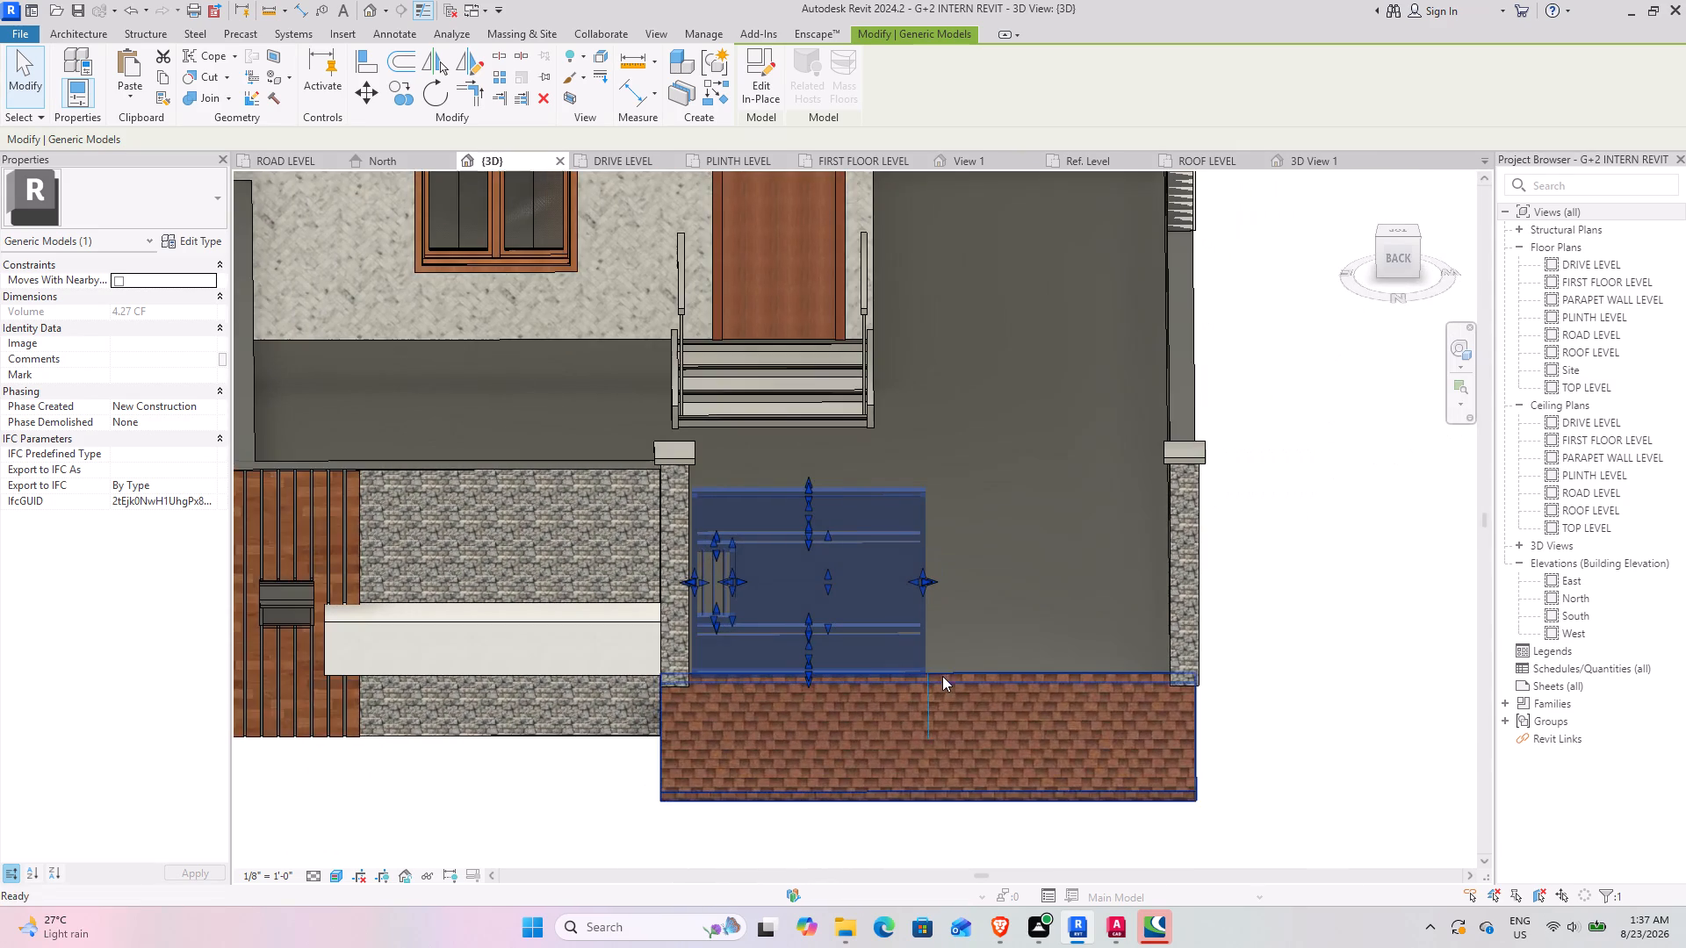
{"action": "middle_click_drag", "start_coordinate": [939, 673], "coordinate": [917, 676], "text": "shift"}
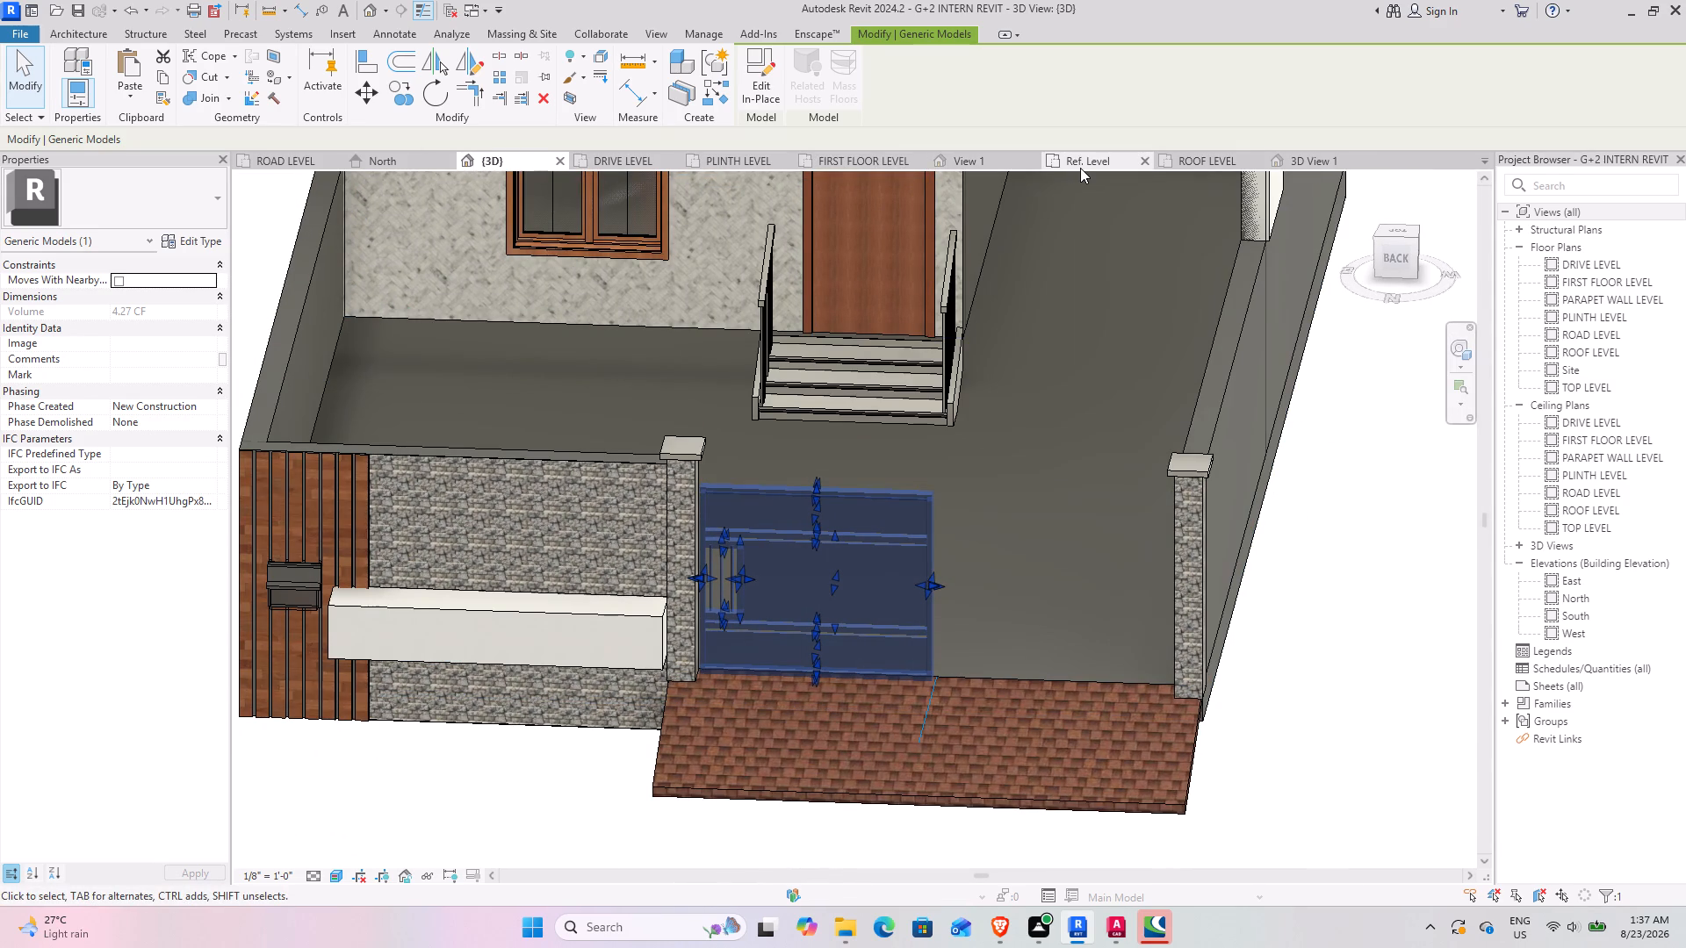
{"action": "left_click", "coordinate": [620, 158]}
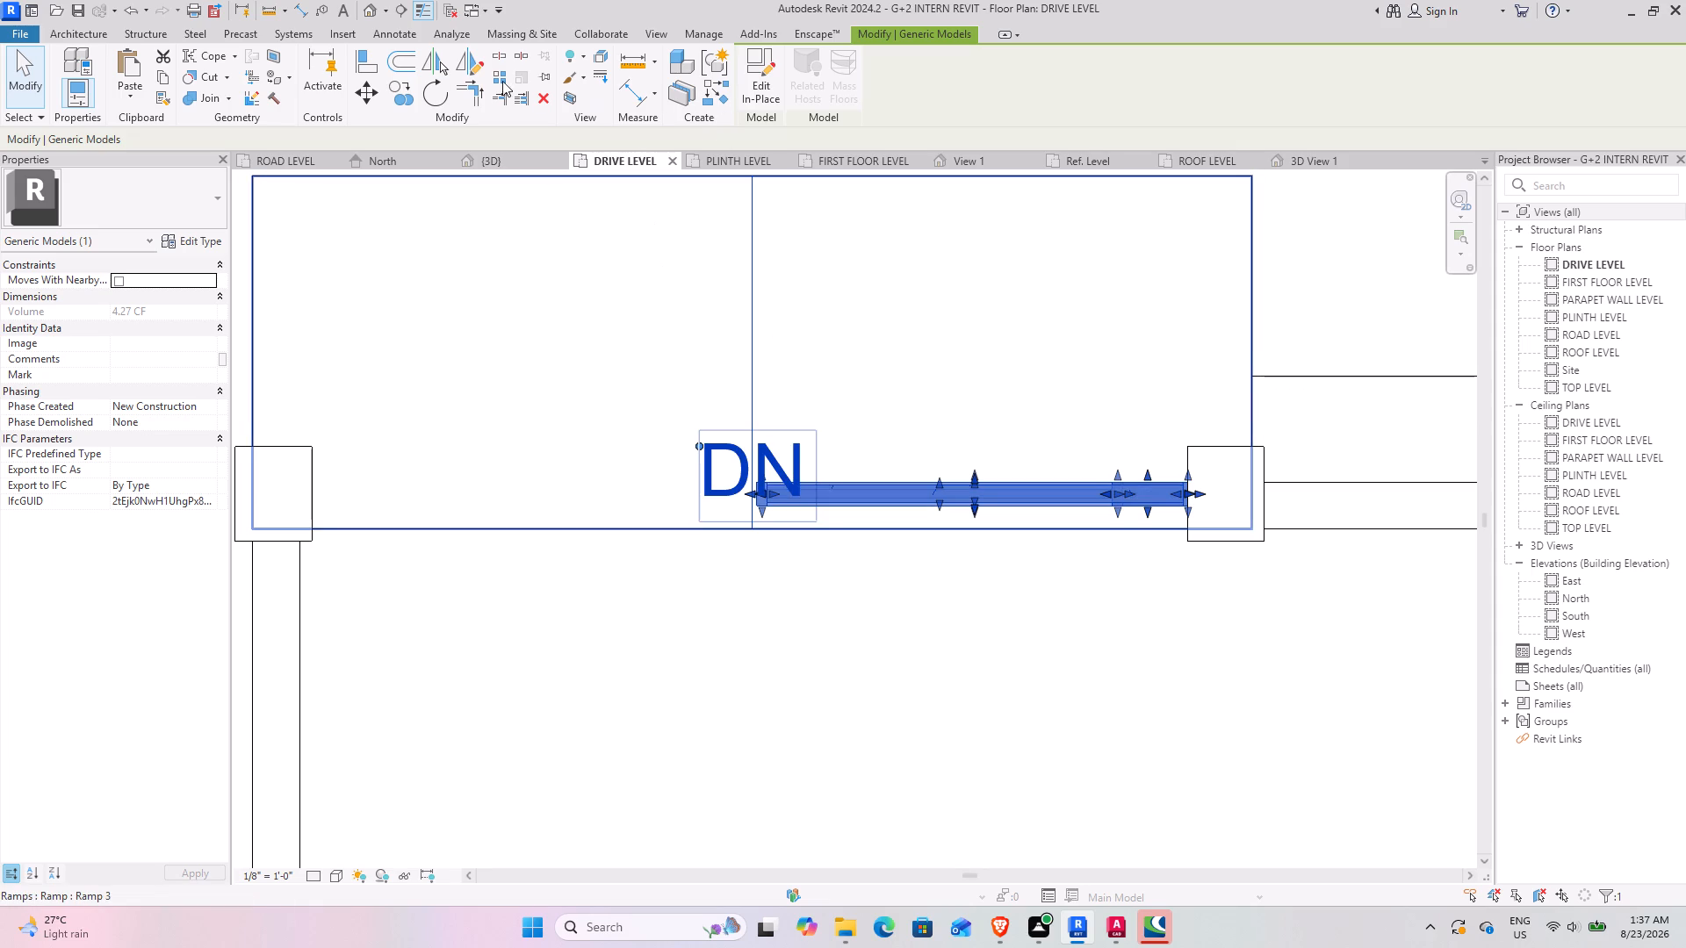
{"action": "left_click", "coordinate": [450, 59]}
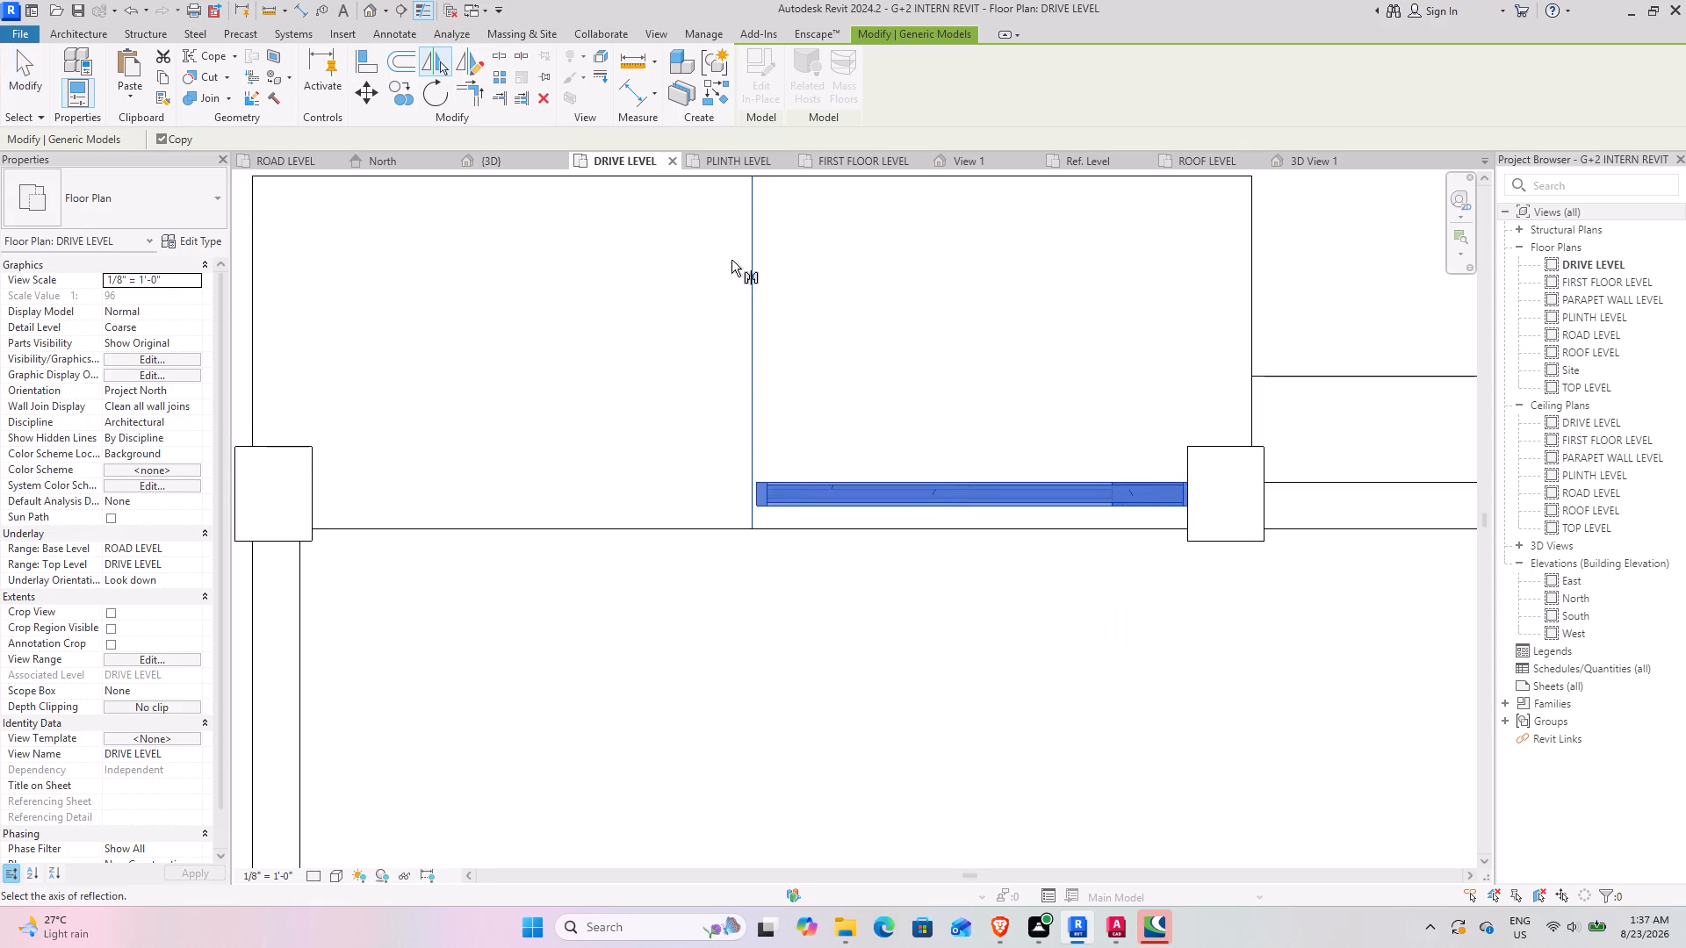
{"action": "left_click", "coordinate": [747, 274]}
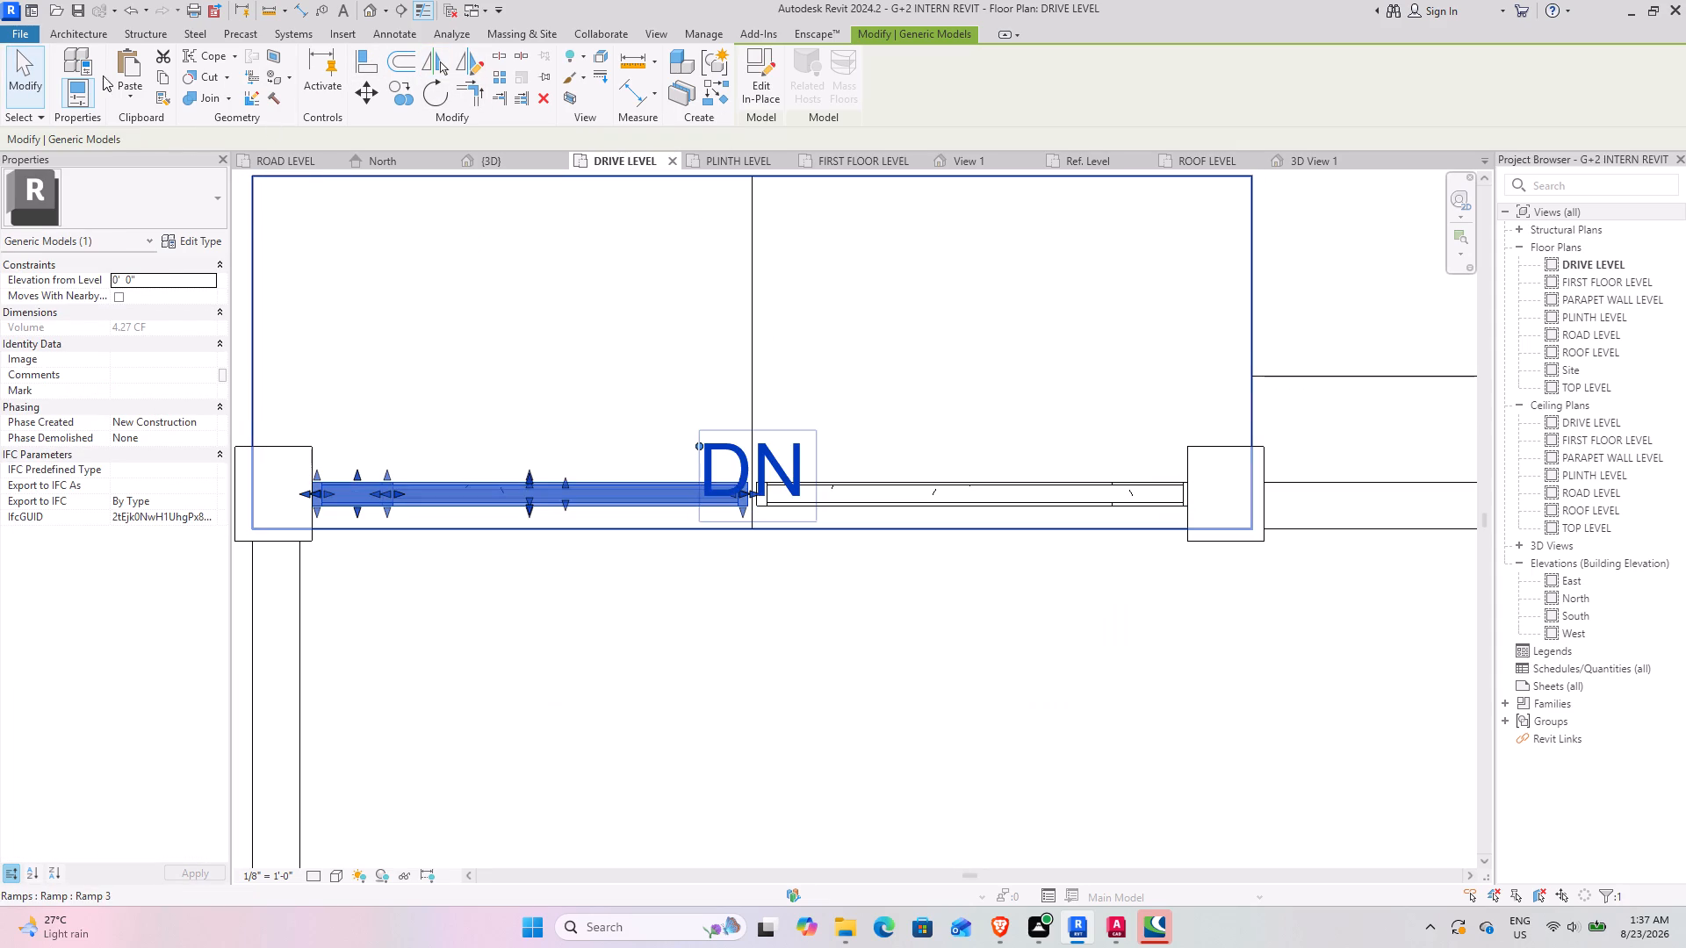
{"action": "left_click", "coordinate": [33, 72]}
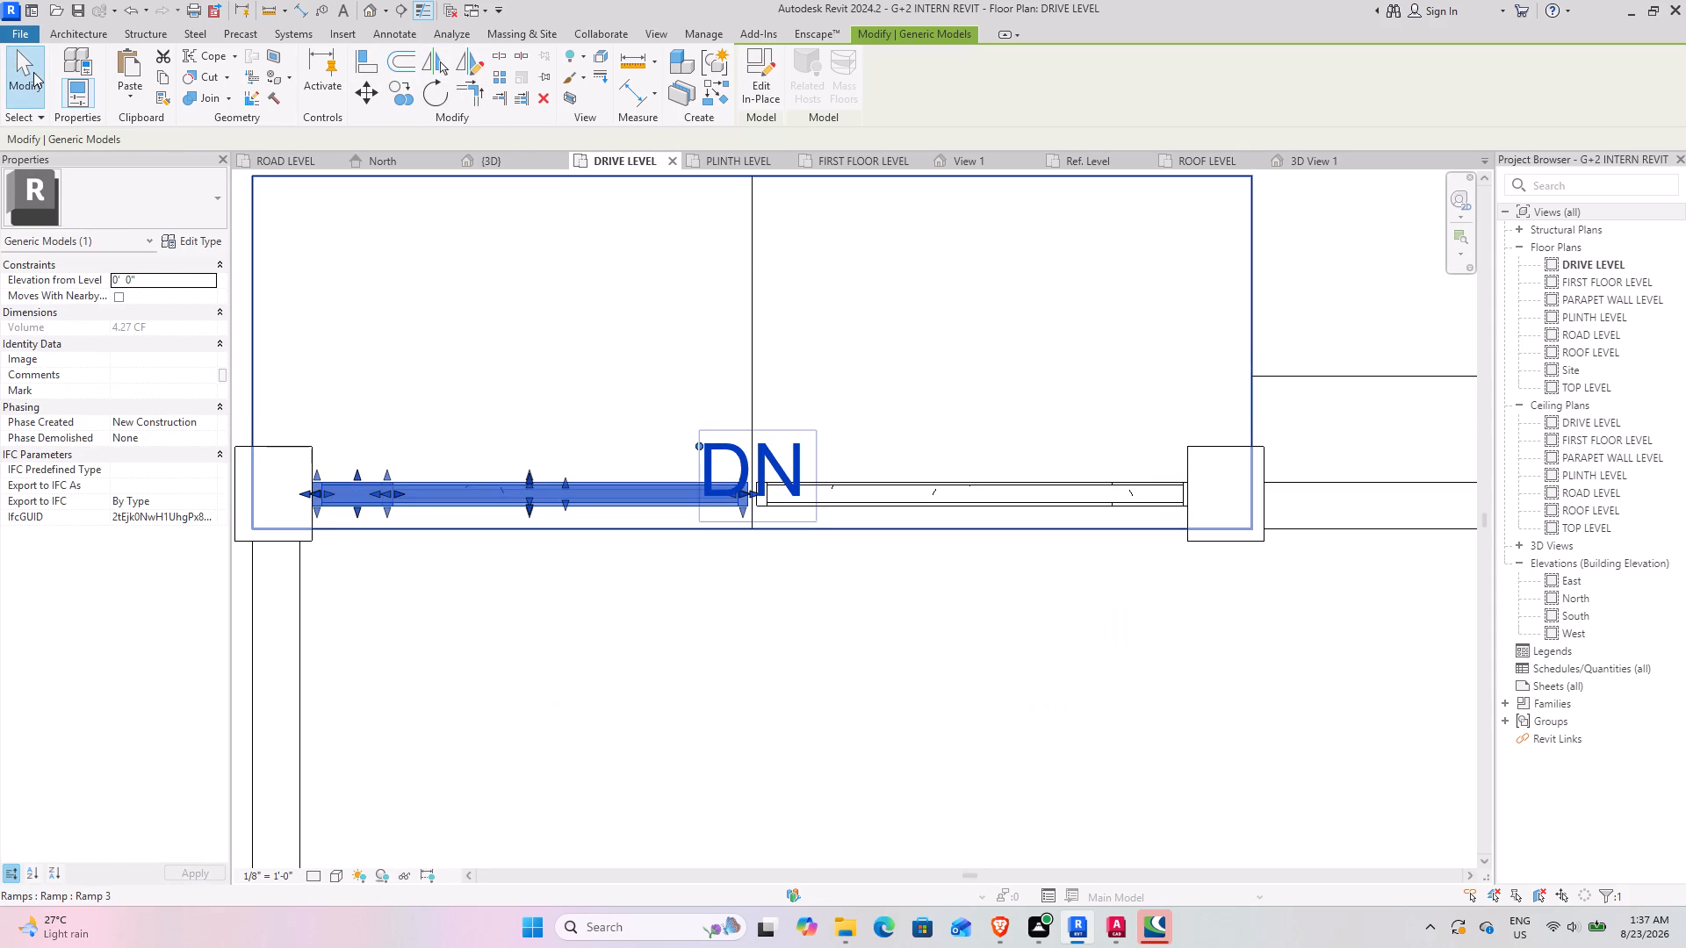
Examine the two-leaf gate between the posts in 3D from the front, sides and above.
{"action": "left_click", "coordinate": [484, 153]}
{"action": "middle_click_drag", "start_coordinate": [665, 588], "coordinate": [645, 482], "text": "shift"}
{"action": "middle_click_drag", "start_coordinate": [711, 564], "coordinate": [663, 520], "text": "shift"}
{"action": "scroll", "coordinate": [875, 555], "scroll_direction": "up", "scroll_amount": 5}
{"action": "middle_click_drag", "start_coordinate": [814, 621], "coordinate": [848, 627], "text": "shift"}
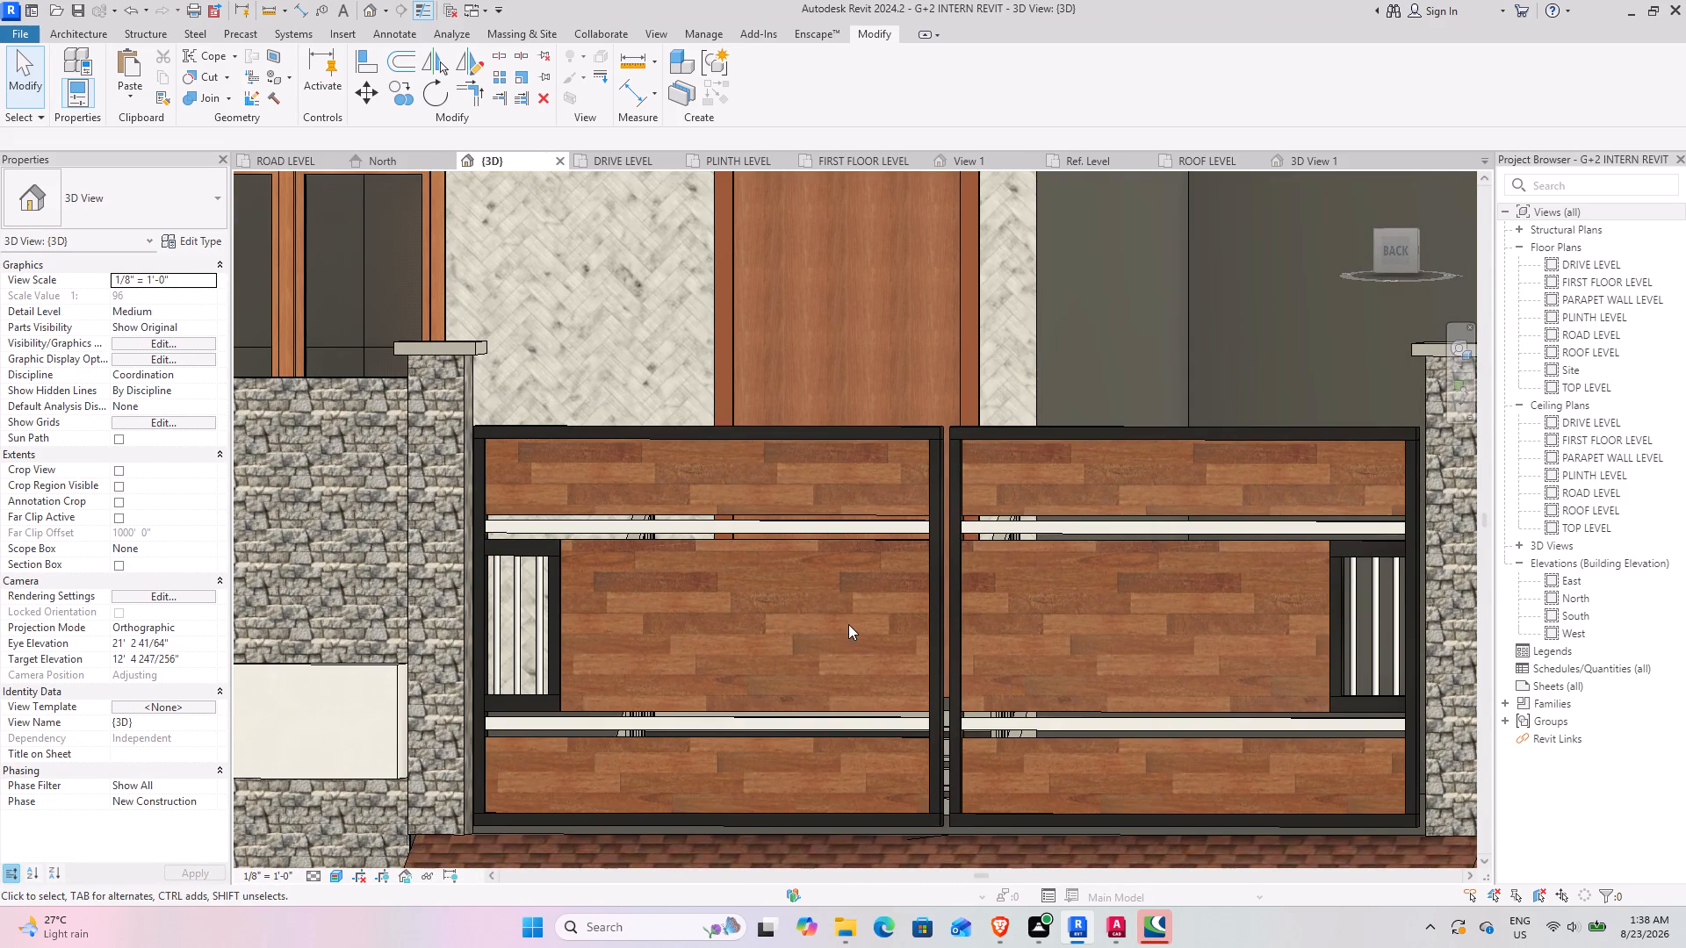
{"action": "scroll", "coordinate": [881, 554], "scroll_direction": "down", "scroll_amount": 3}
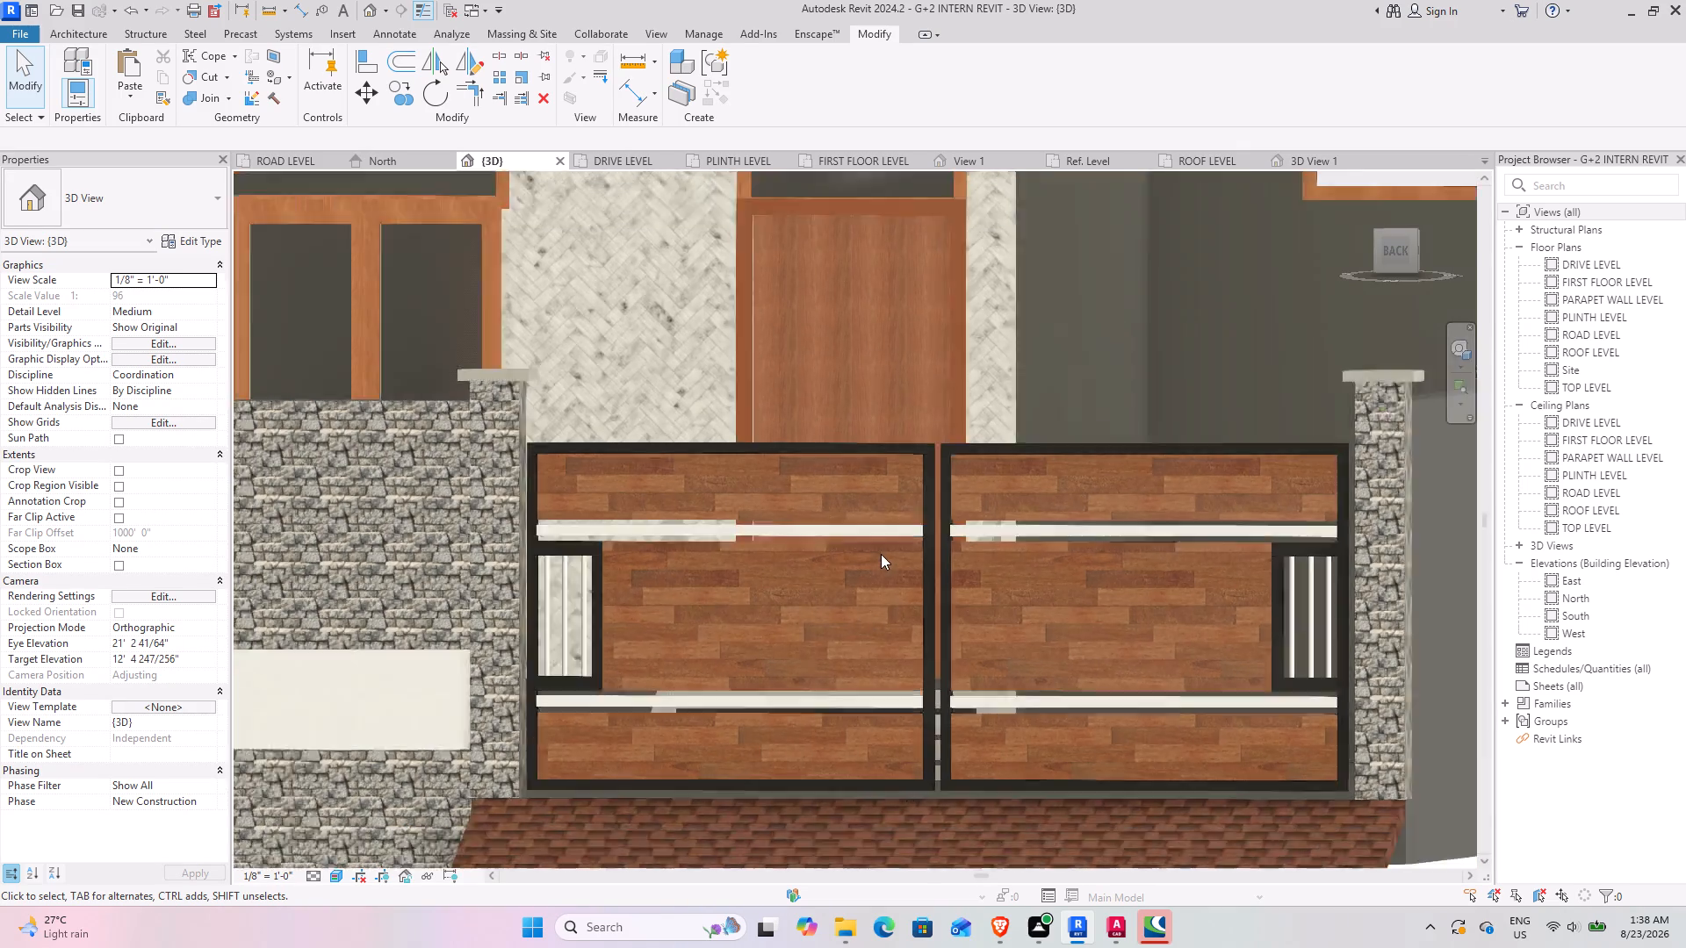
{"action": "scroll", "coordinate": [881, 554], "scroll_direction": "down", "scroll_amount": 4}
{"action": "middle_click_drag", "start_coordinate": [759, 547], "coordinate": [695, 521]}
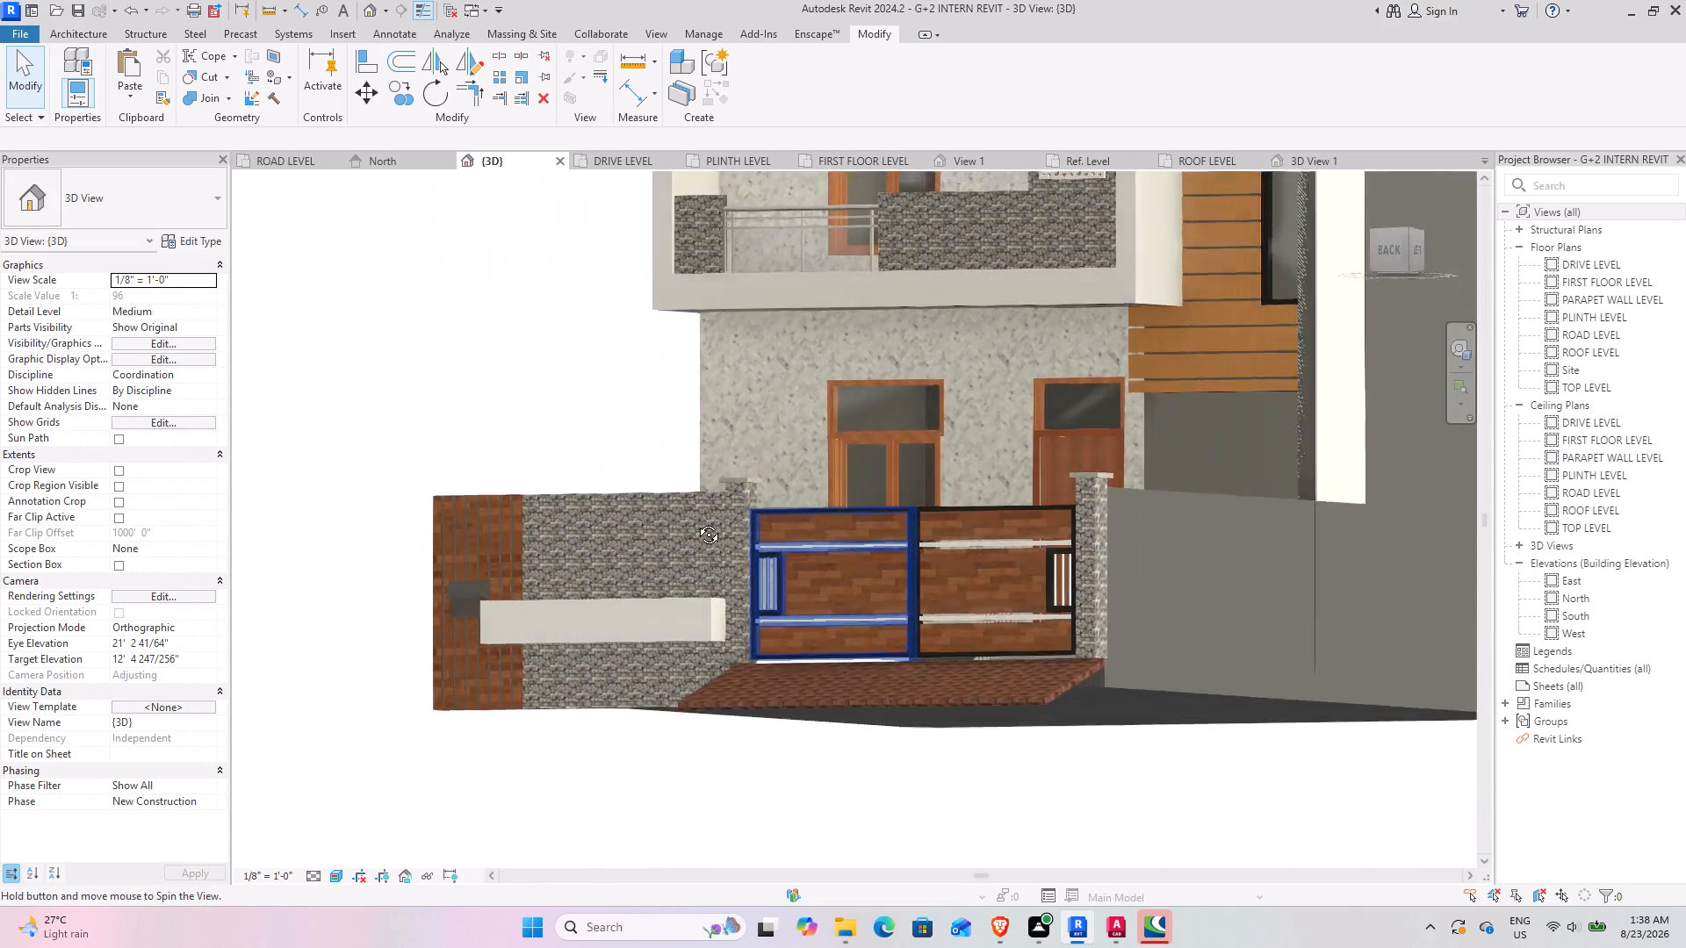
{"action": "middle_click_drag", "start_coordinate": [695, 521], "coordinate": [593, 570]}
{"action": "middle_click_drag", "start_coordinate": [588, 571], "coordinate": [806, 578]}
{"action": "middle_click_drag", "start_coordinate": [692, 630], "coordinate": [674, 683], "text": "shift"}
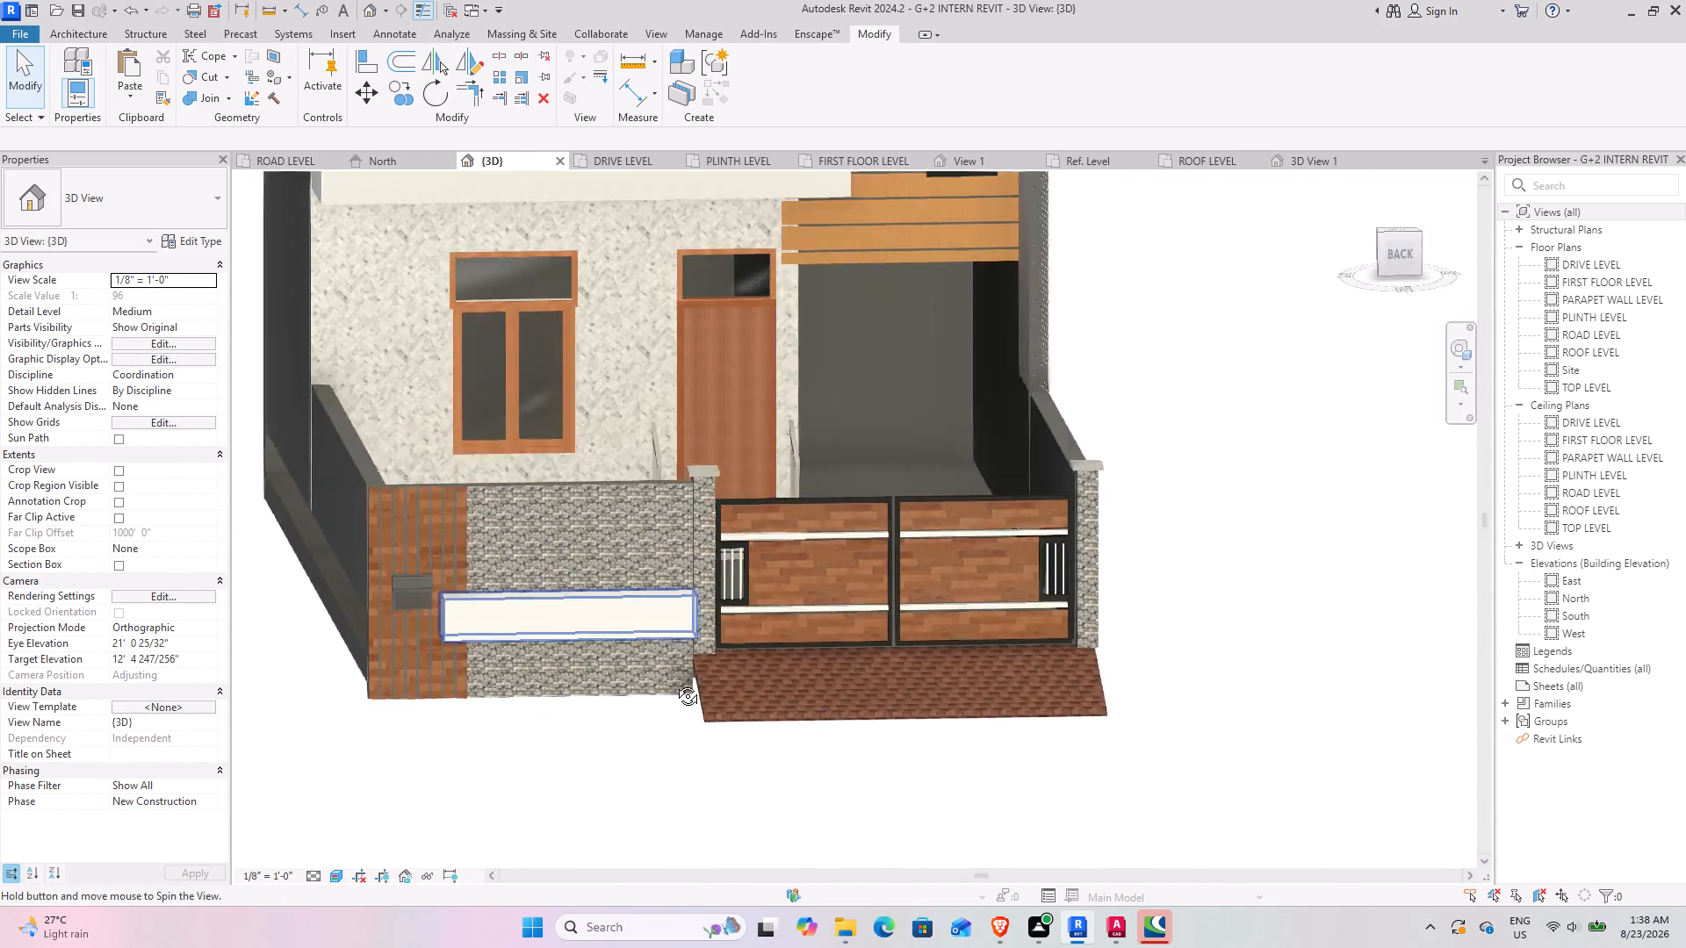
{"action": "middle_click_drag", "start_coordinate": [674, 683], "coordinate": [601, 745], "text": "shift"}
{"action": "middle_click_drag", "start_coordinate": [595, 736], "coordinate": [584, 672], "text": "shift"}
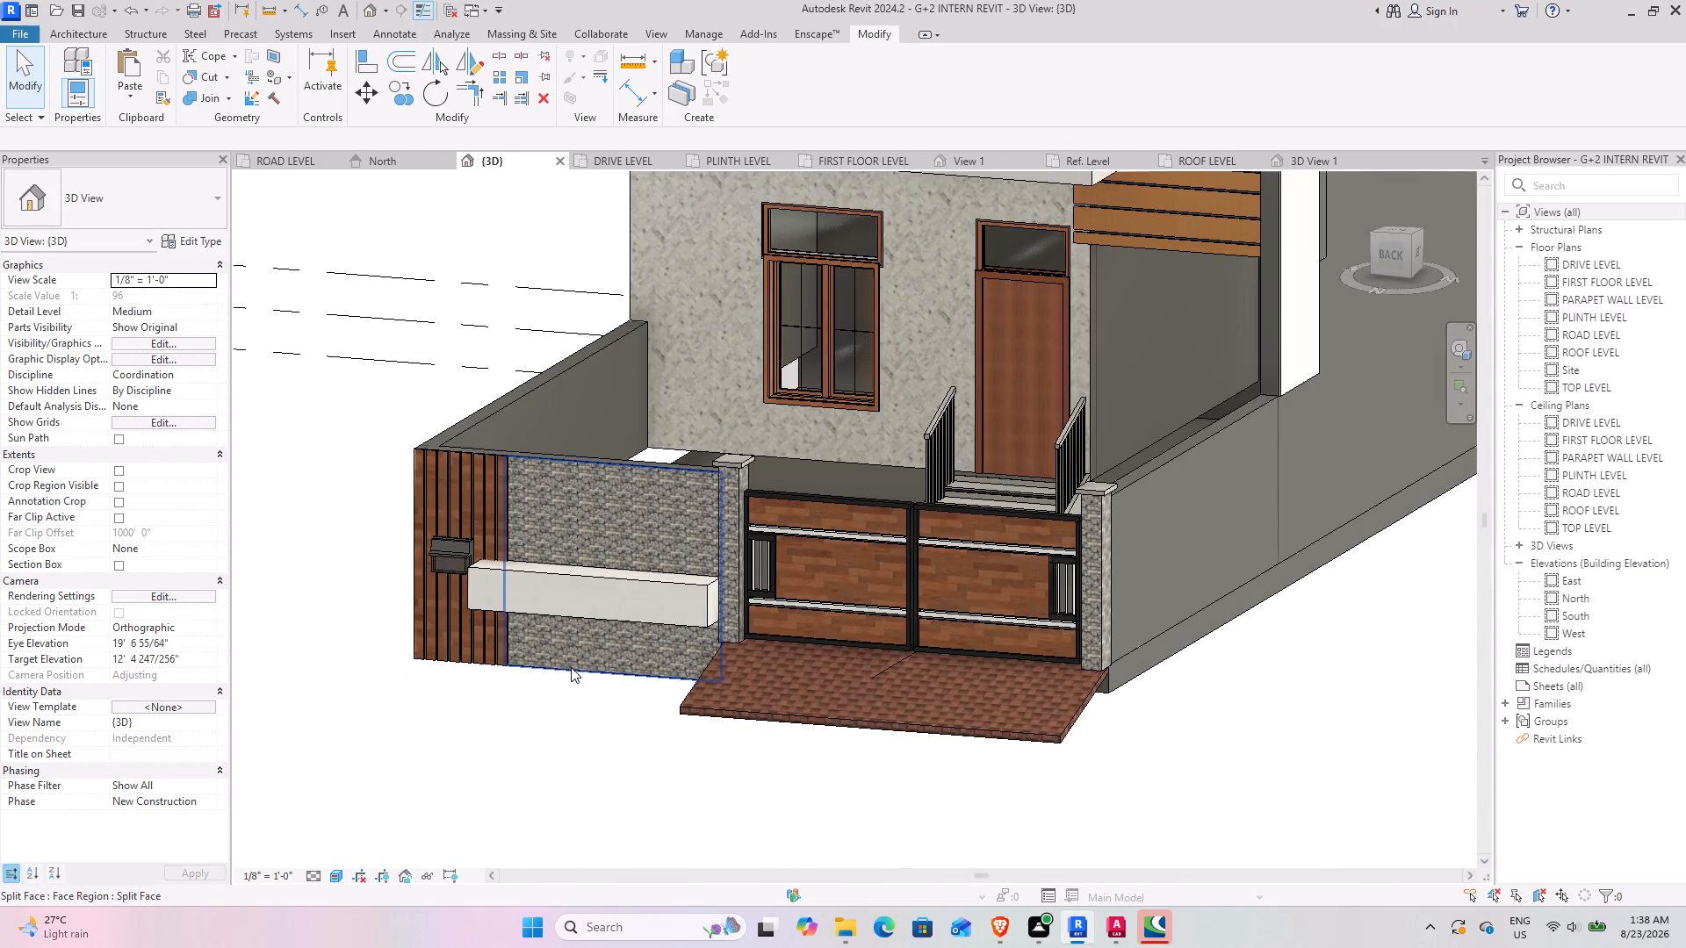
{"action": "middle_click_drag", "start_coordinate": [566, 595], "coordinate": [535, 653], "text": "shift"}
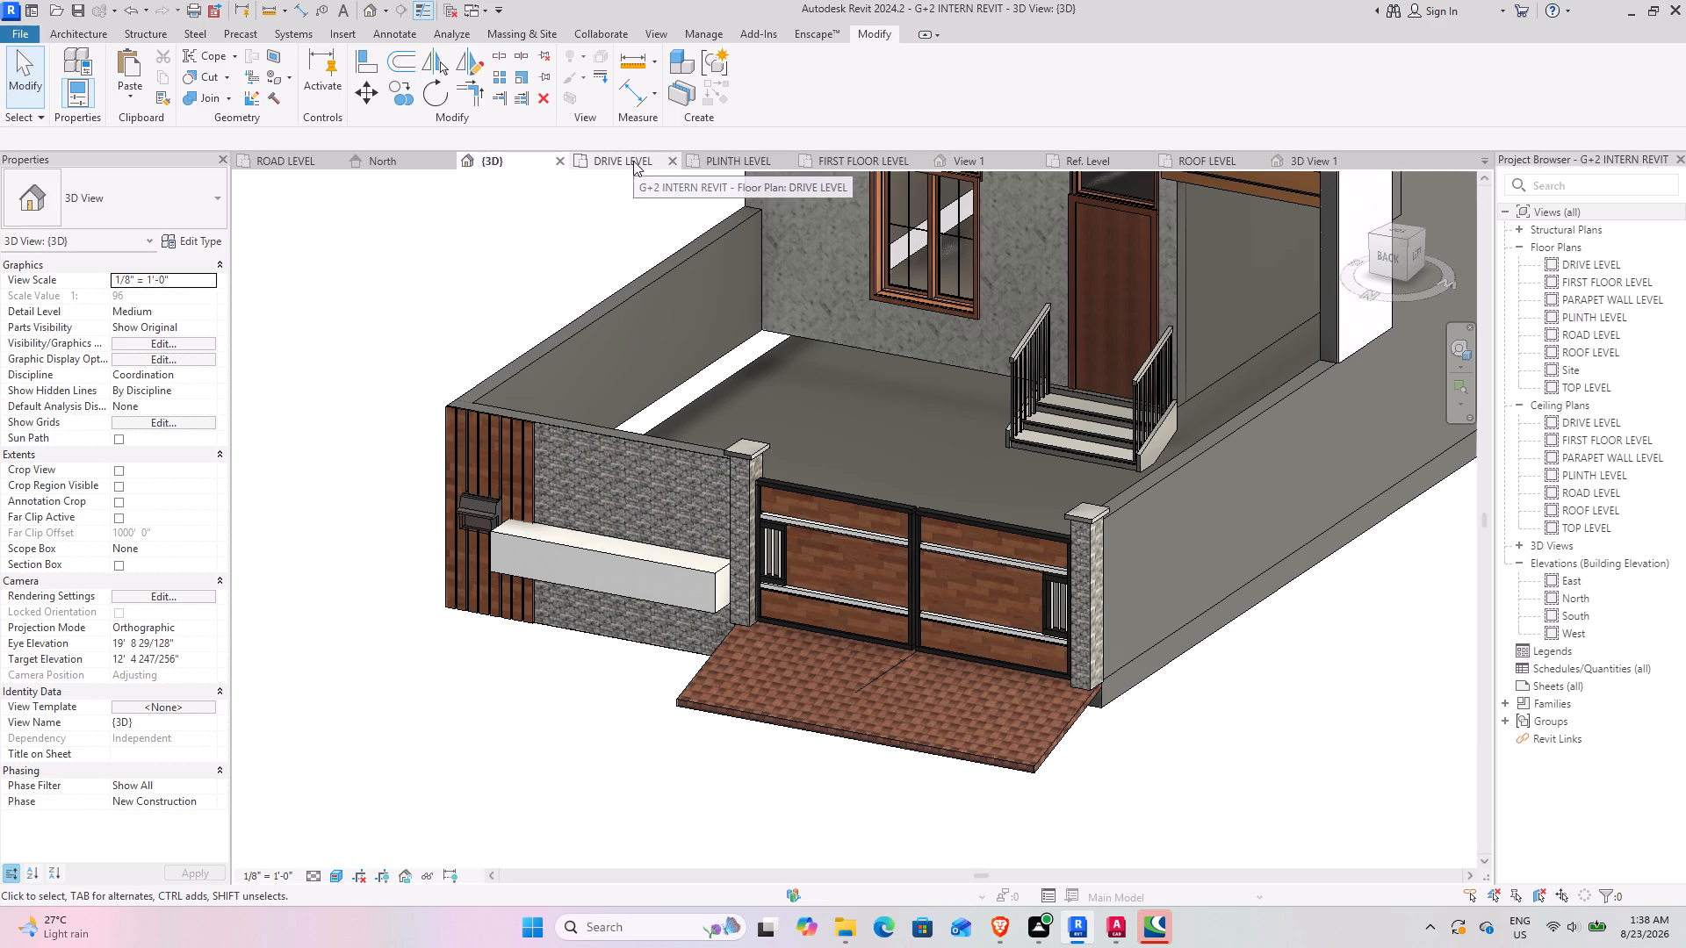
Draw a 1' high Interior - 4 7/8" Partition wall about 23' long outward from the ramp's side edge in the PLINTH LEVEL plan.
{"action": "left_click", "coordinate": [756, 162]}
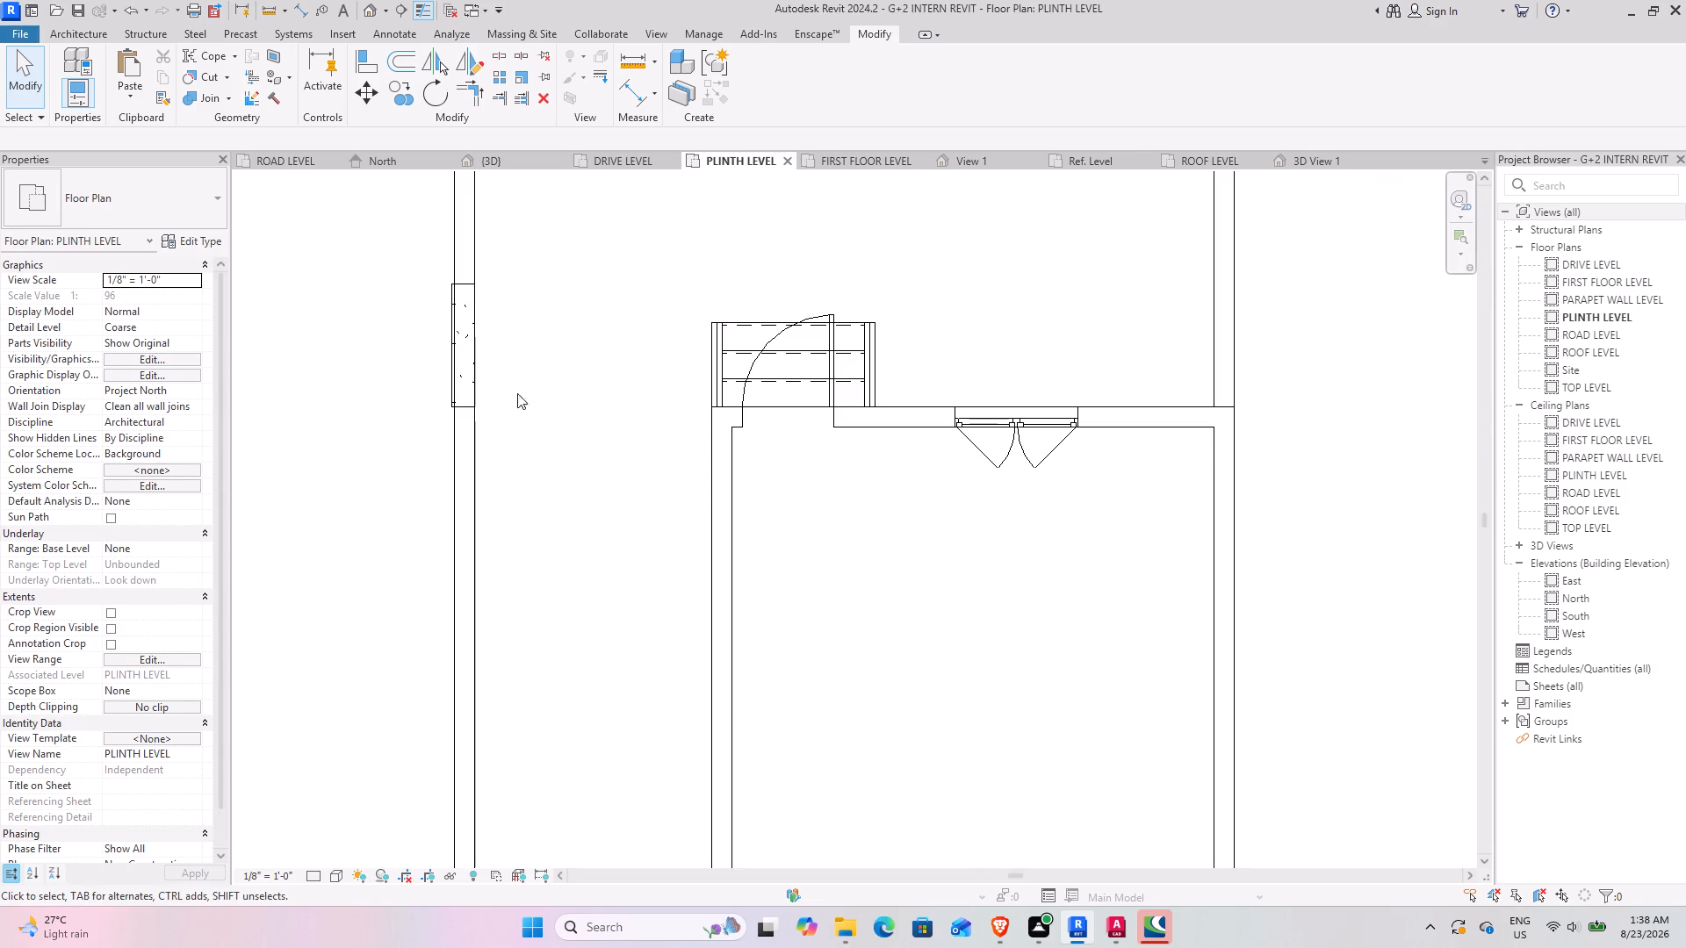
{"action": "scroll", "coordinate": [698, 412], "scroll_direction": "down", "scroll_amount": 4}
{"action": "middle_click_drag", "start_coordinate": [745, 328], "coordinate": [758, 622]}
{"action": "middle_click_drag", "start_coordinate": [746, 435], "coordinate": [739, 654]}
{"action": "scroll", "coordinate": [577, 510], "scroll_direction": "up", "scroll_amount": 2}
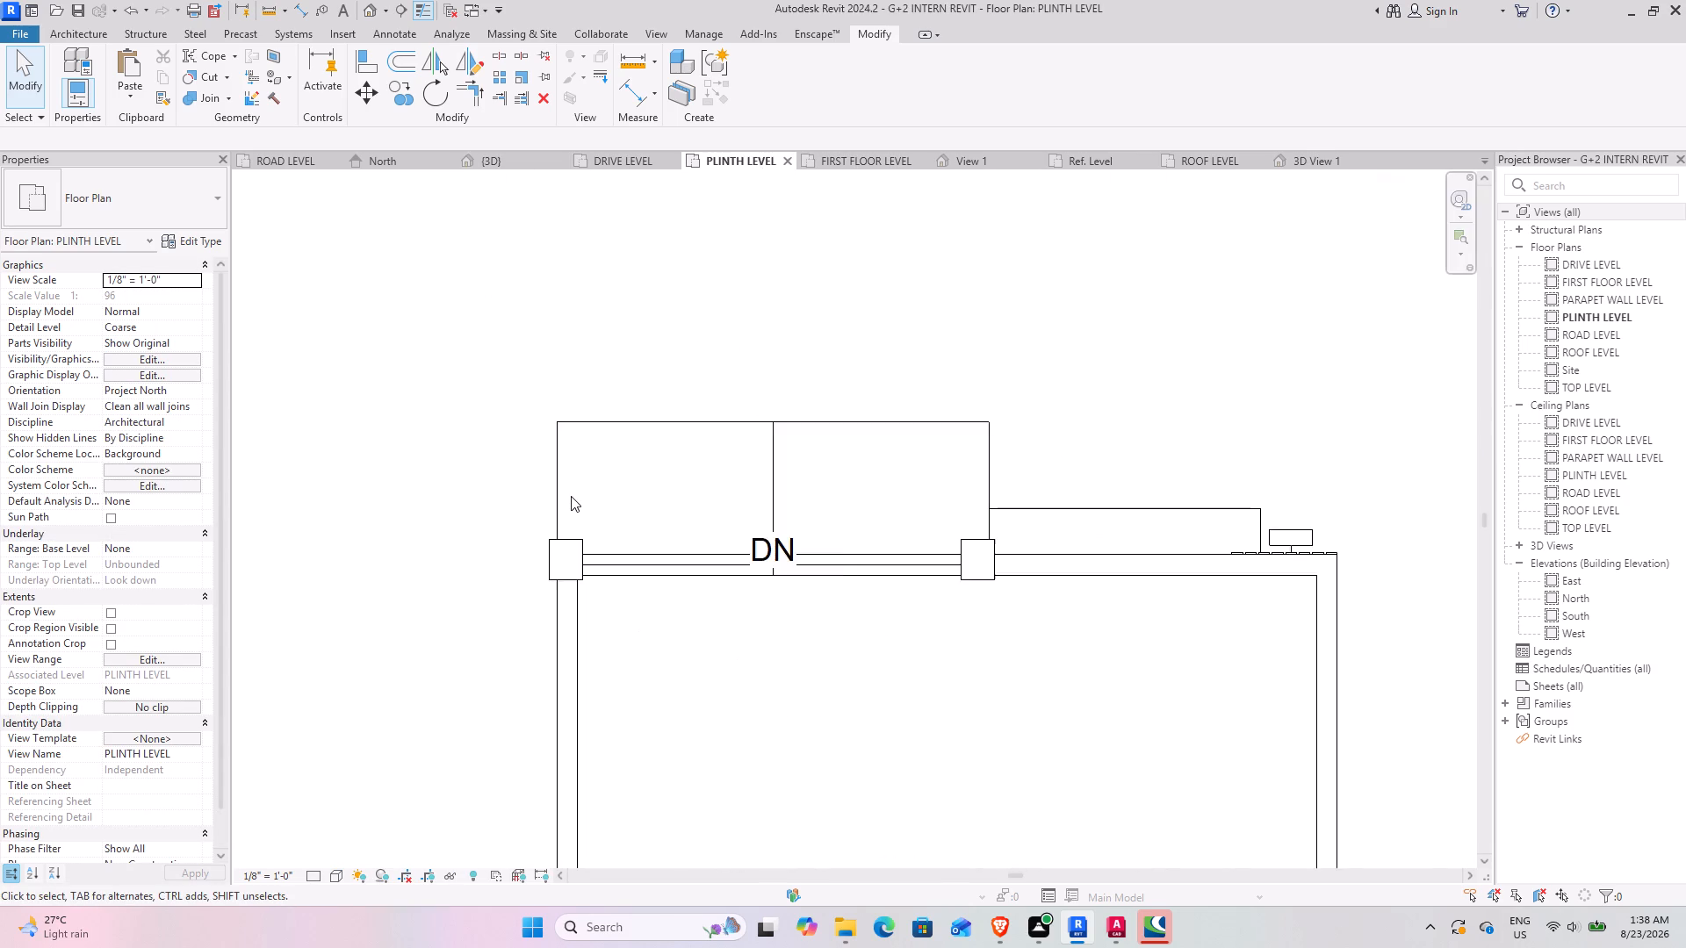
{"action": "scroll", "coordinate": [571, 496], "scroll_direction": "up", "scroll_amount": 4}
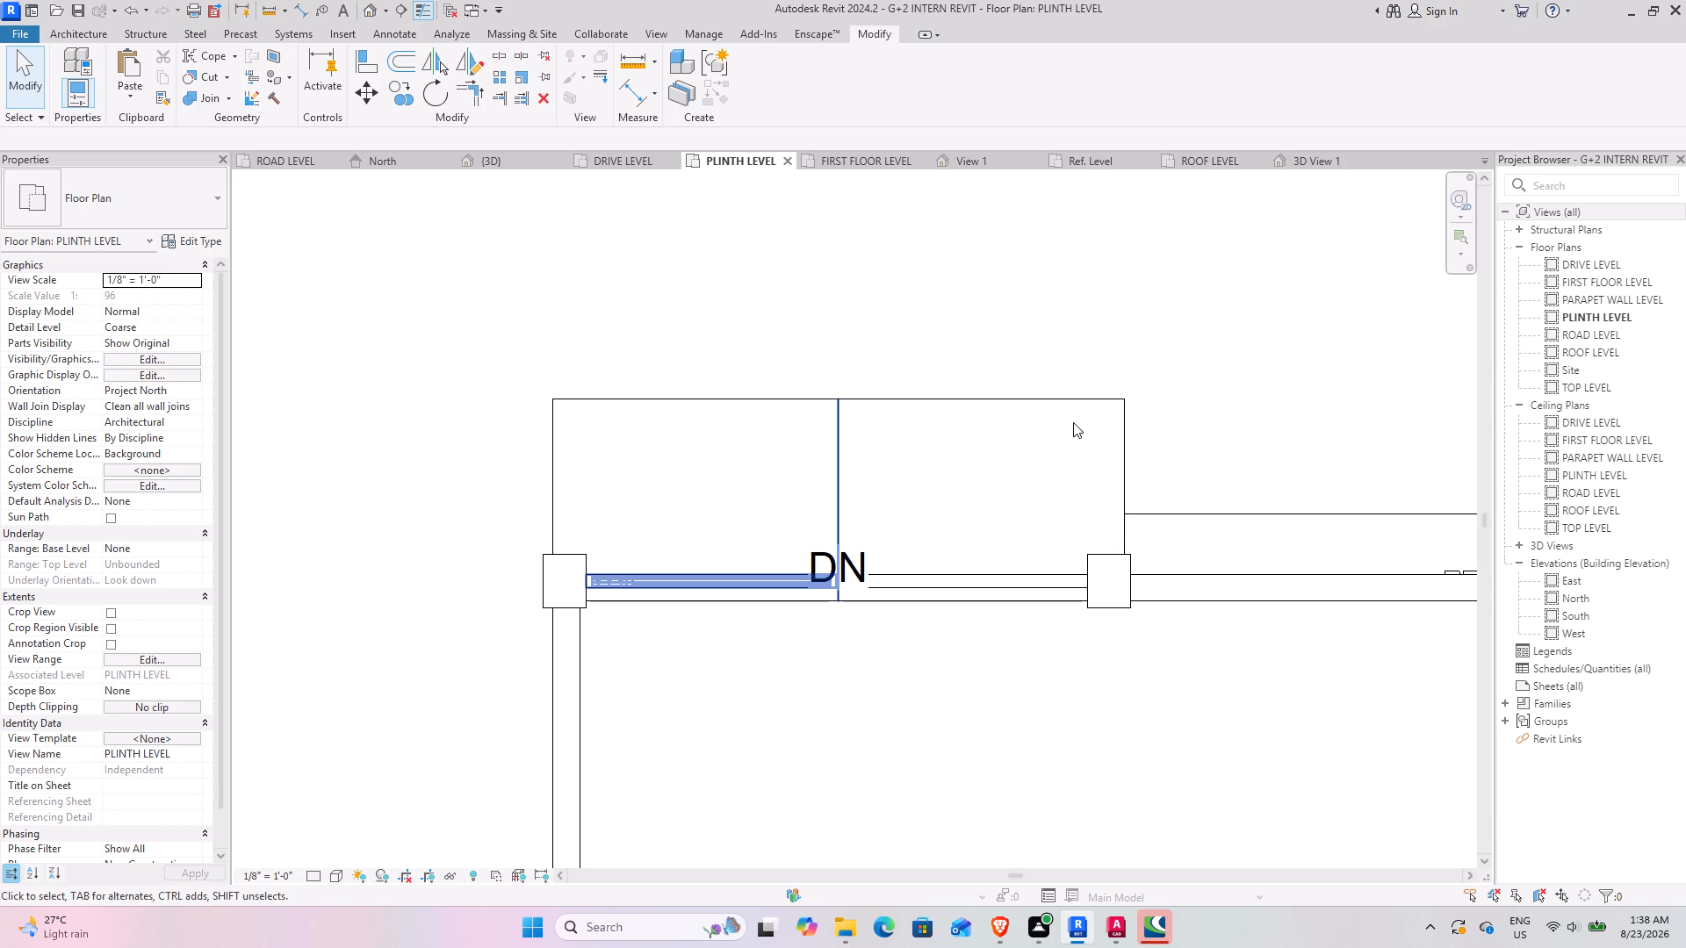
{"action": "left_click", "coordinate": [72, 34]}
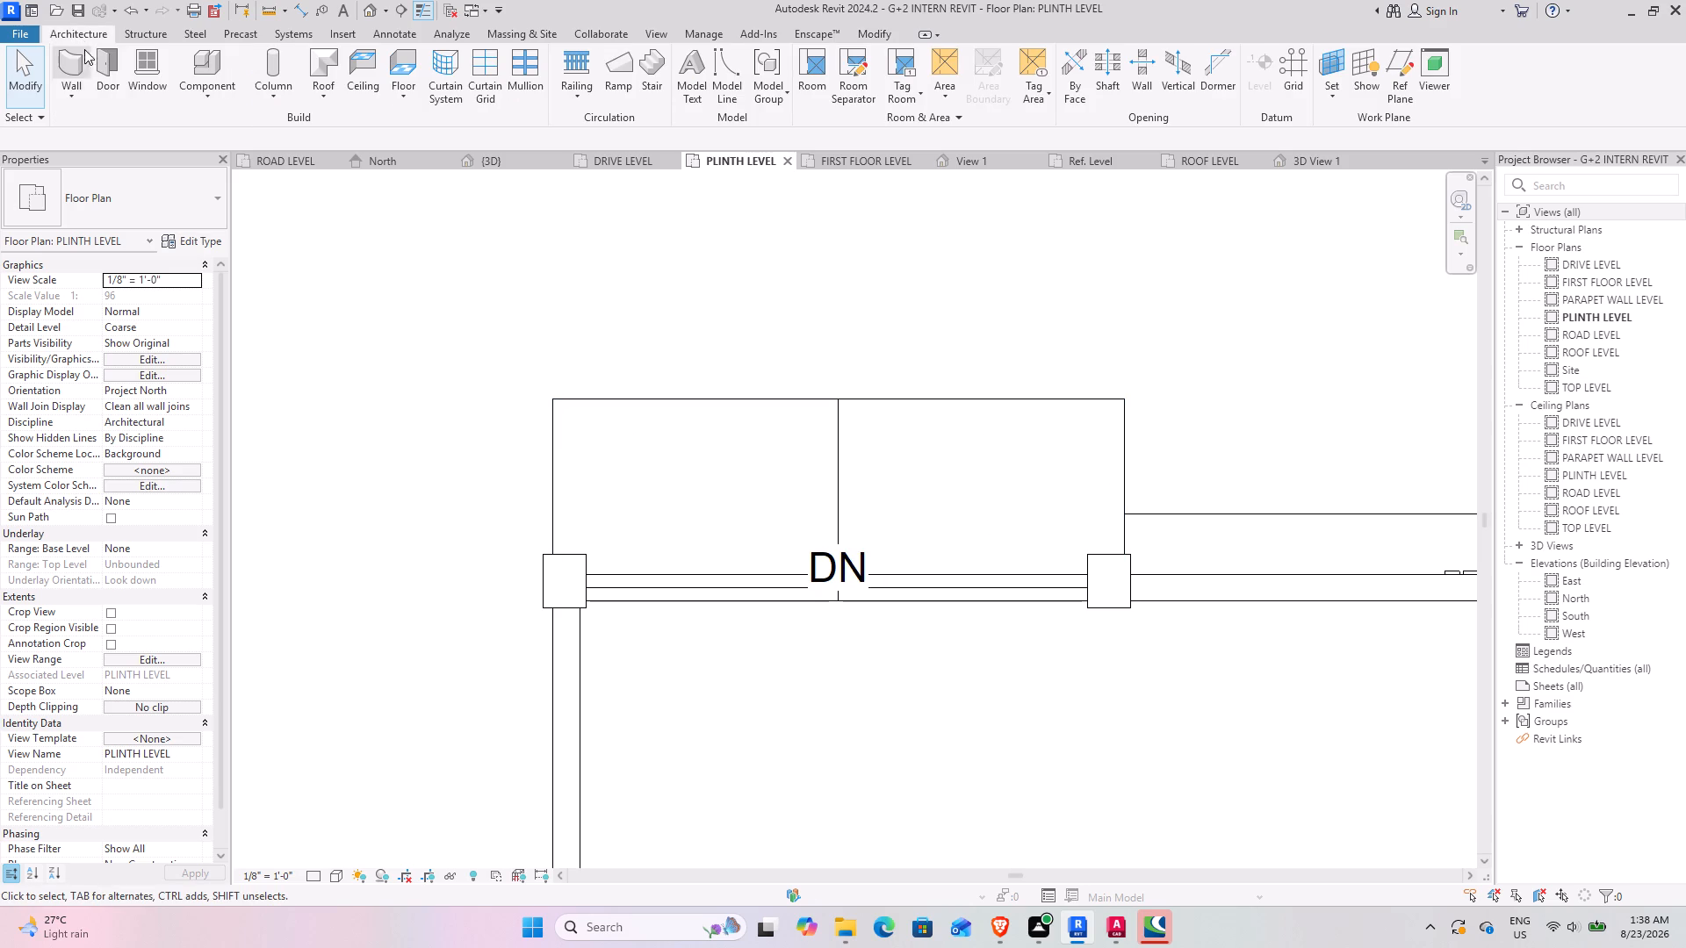
{"action": "left_click", "coordinate": [69, 62]}
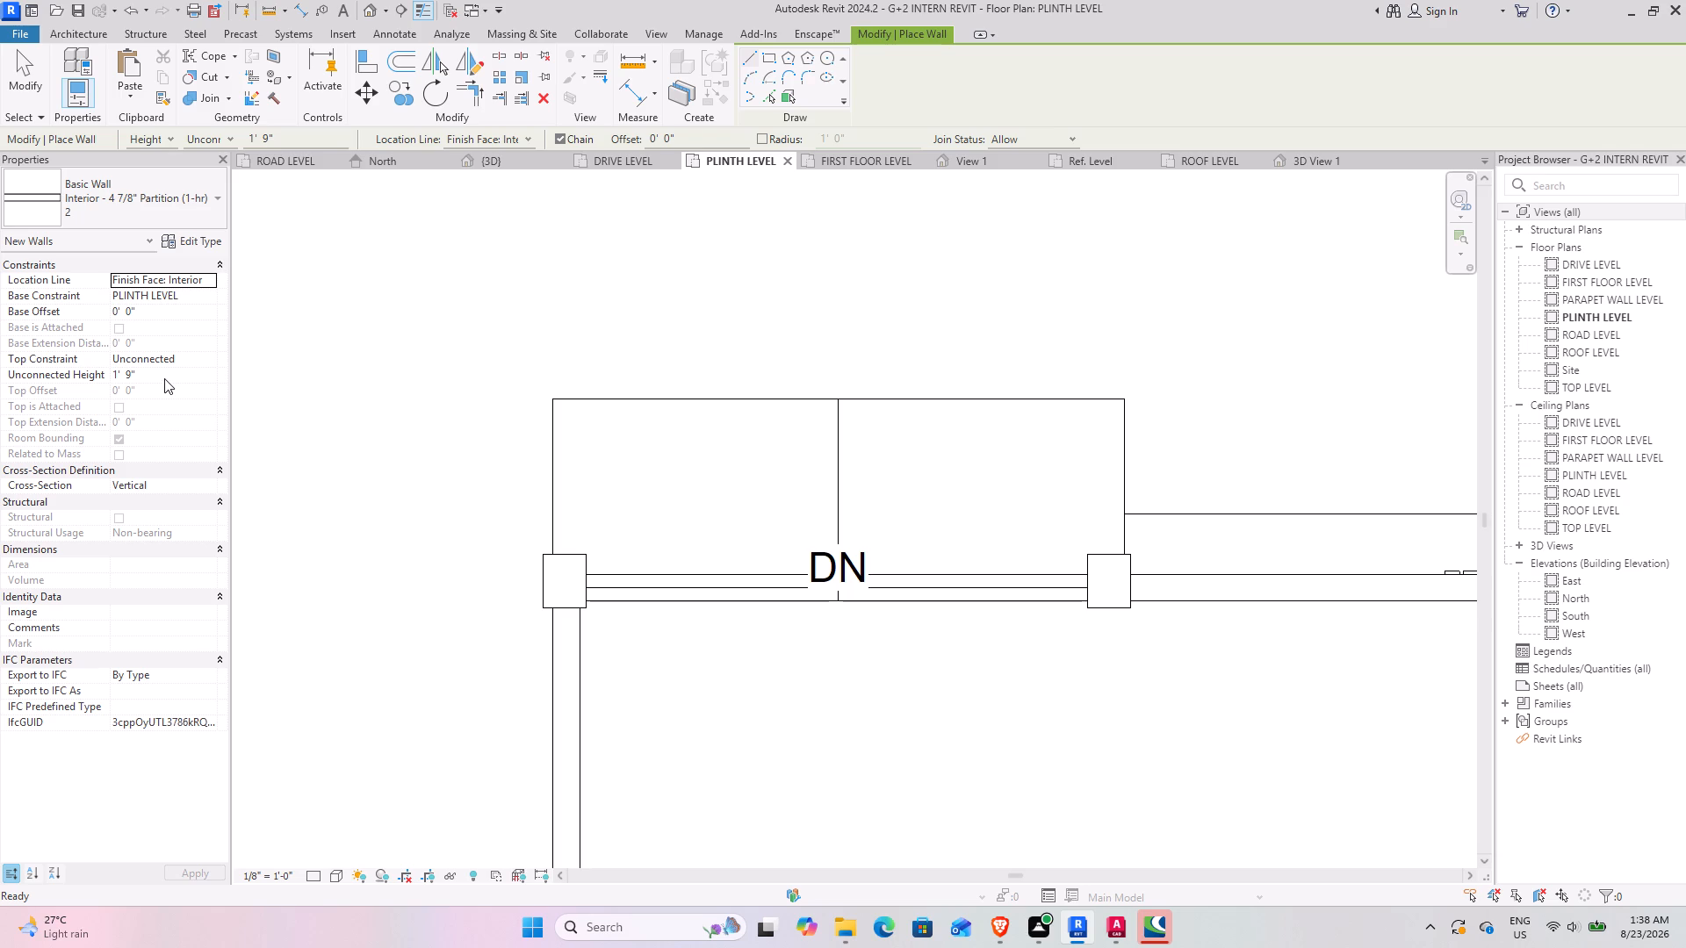
{"action": "left_click", "coordinate": [164, 378]}
{"action": "type", "text": "1'"}
{"action": "key", "text": "Return"}
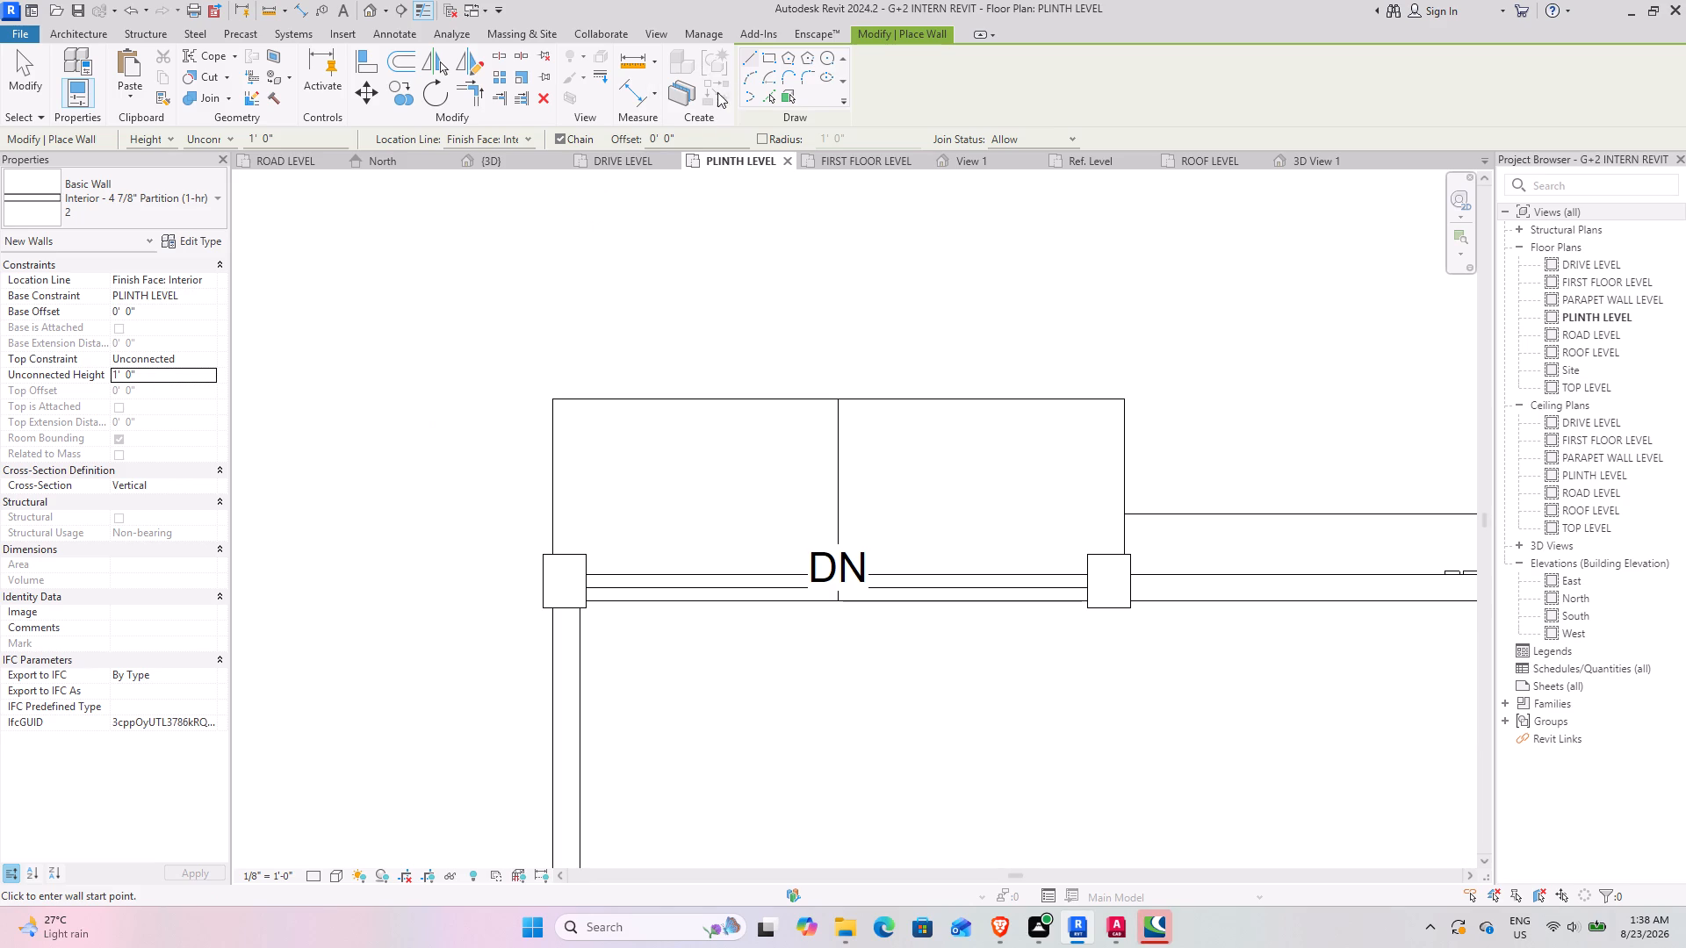
{"action": "left_click", "coordinate": [552, 453]}
{"action": "scroll", "coordinate": [347, 449], "scroll_direction": "down", "scroll_amount": 3}
{"action": "middle_click_drag", "start_coordinate": [346, 449], "coordinate": [923, 526]}
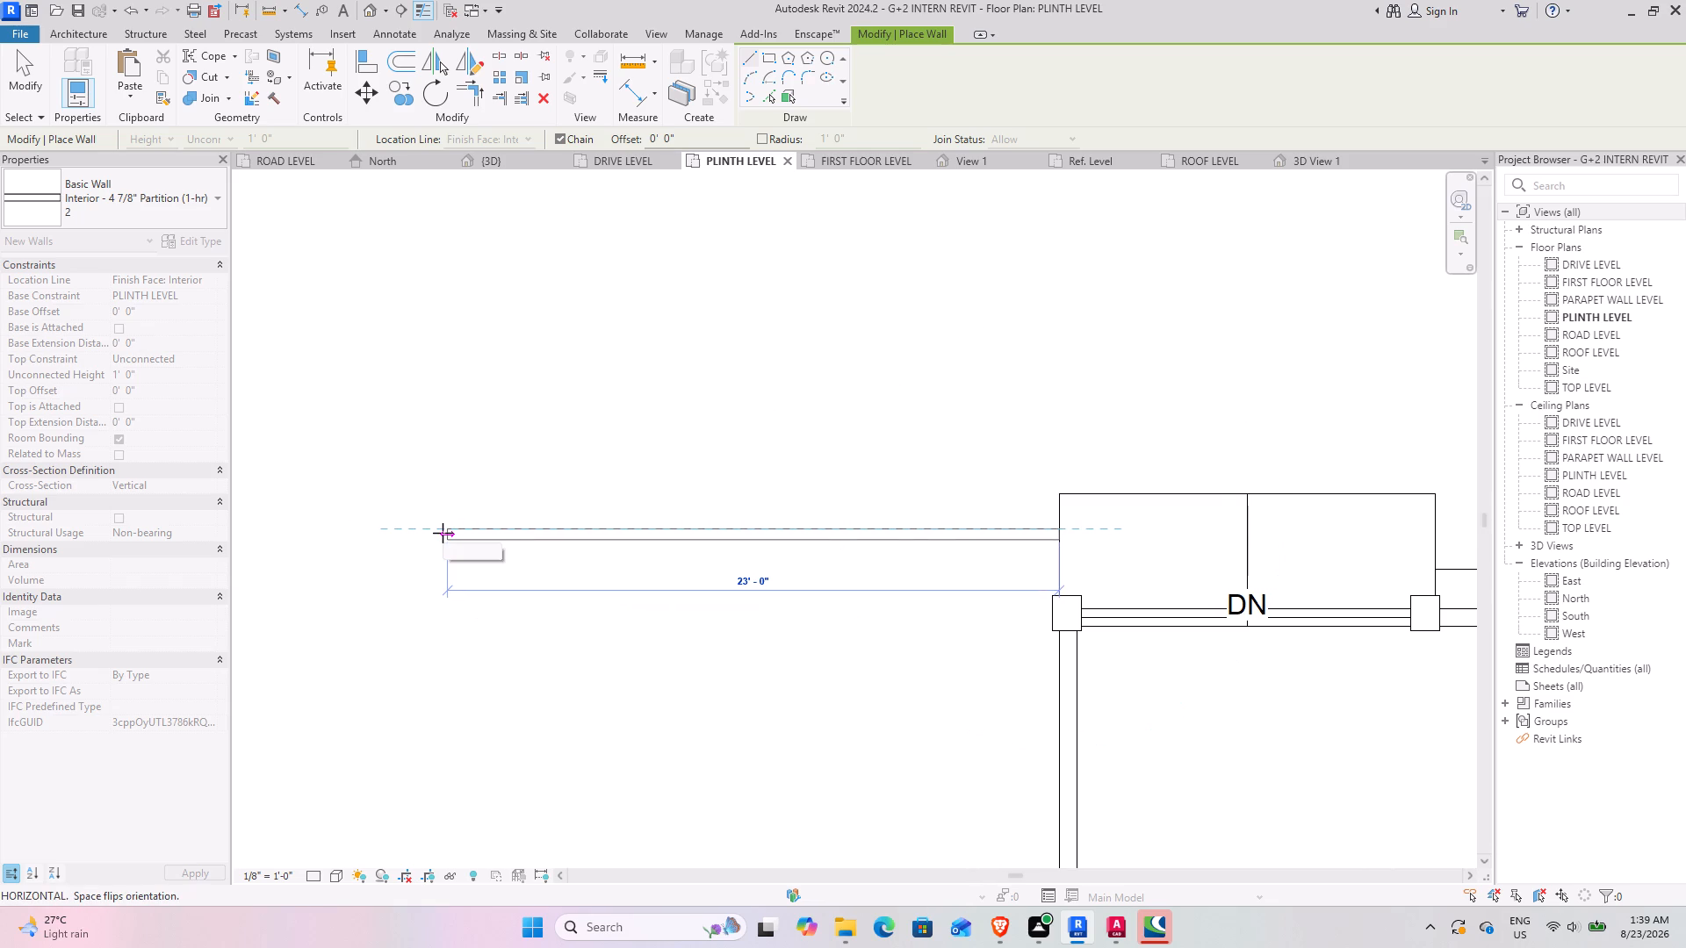
{"action": "left_click", "coordinate": [443, 533]}
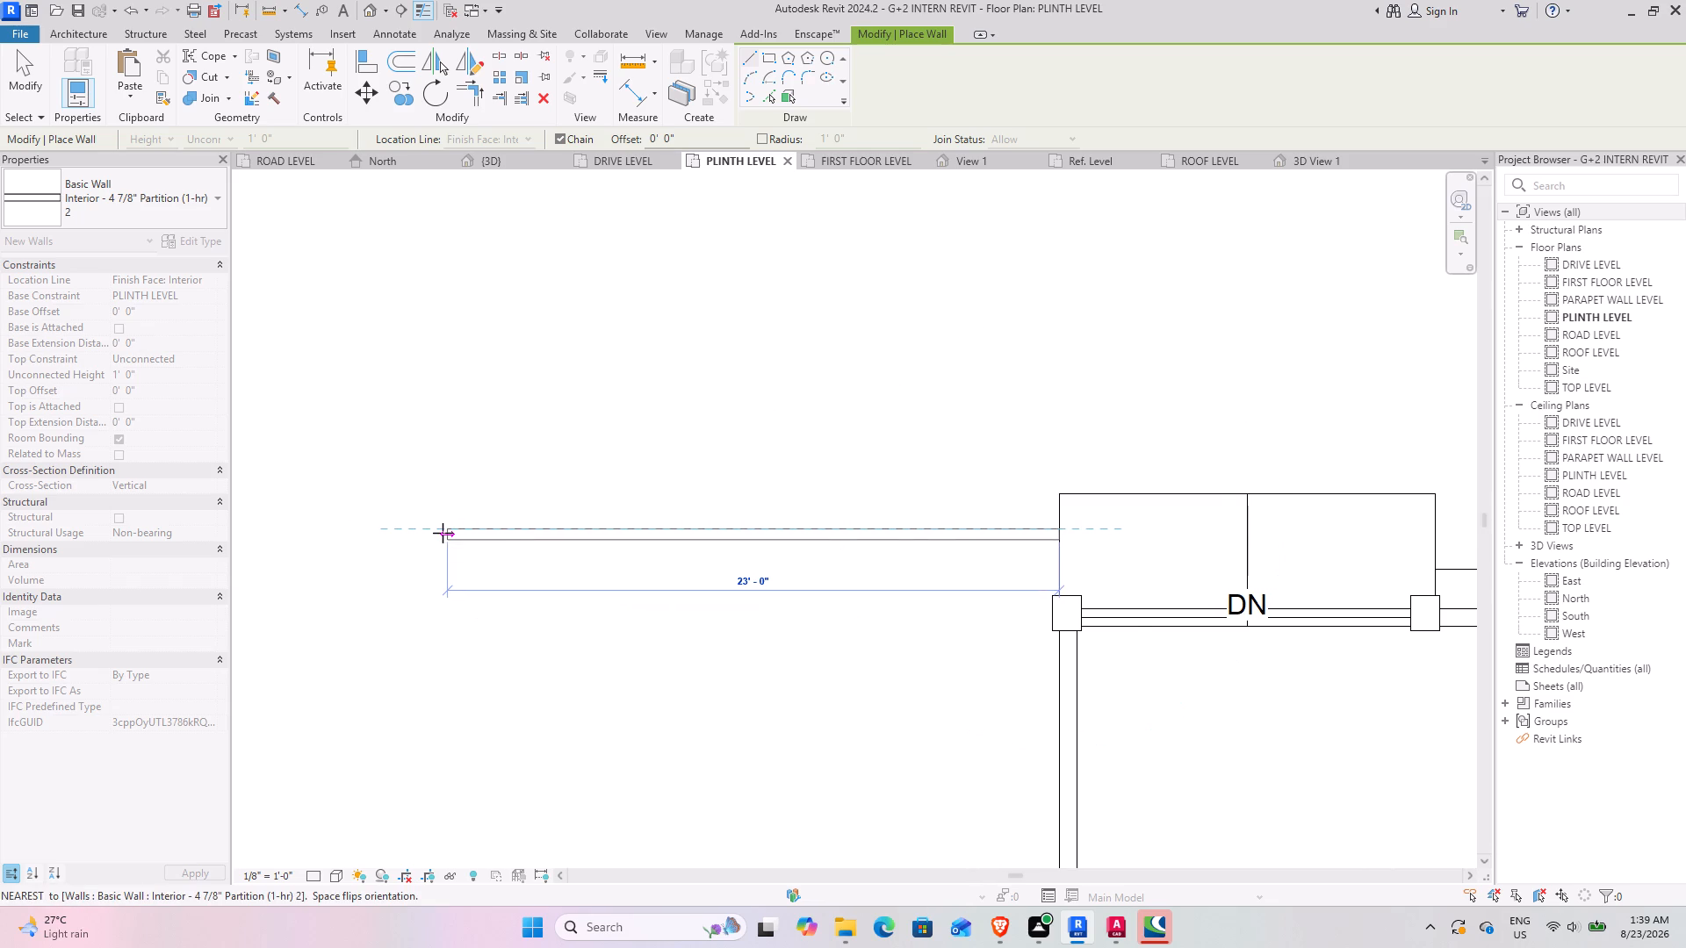
{"action": "key", "text": "Escape"}
{"action": "key", "text": "Escape"}
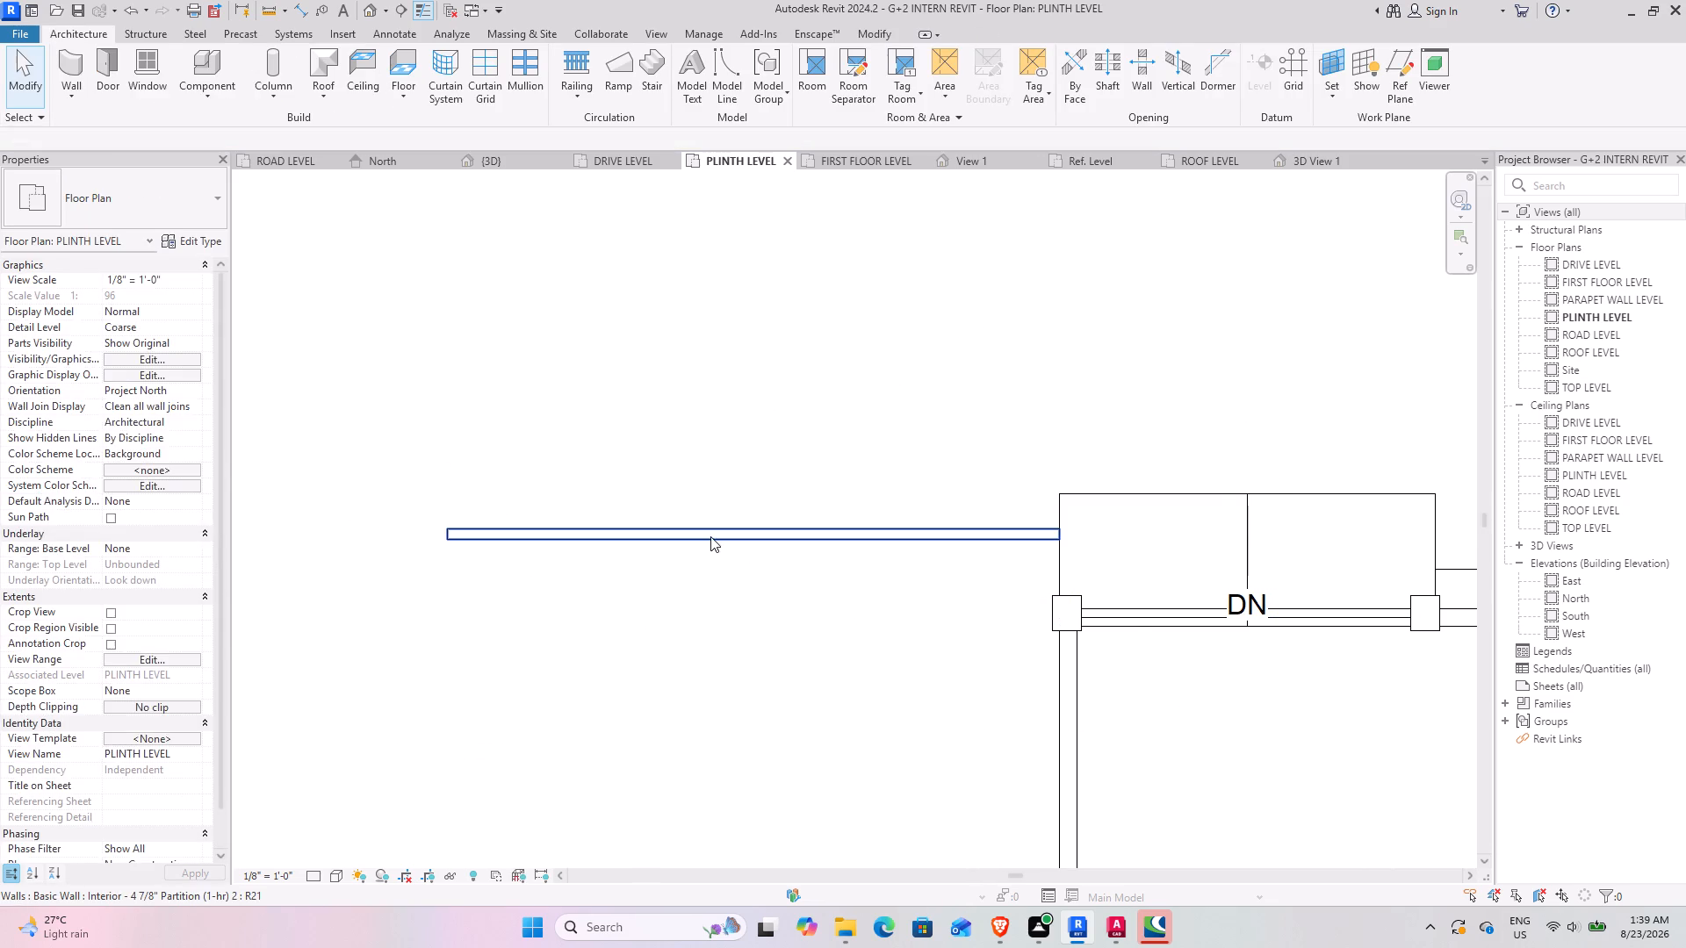
Set the base constraint of the new 23' wall to ROAD LEVEL.
{"action": "left_click", "coordinate": [710, 536]}
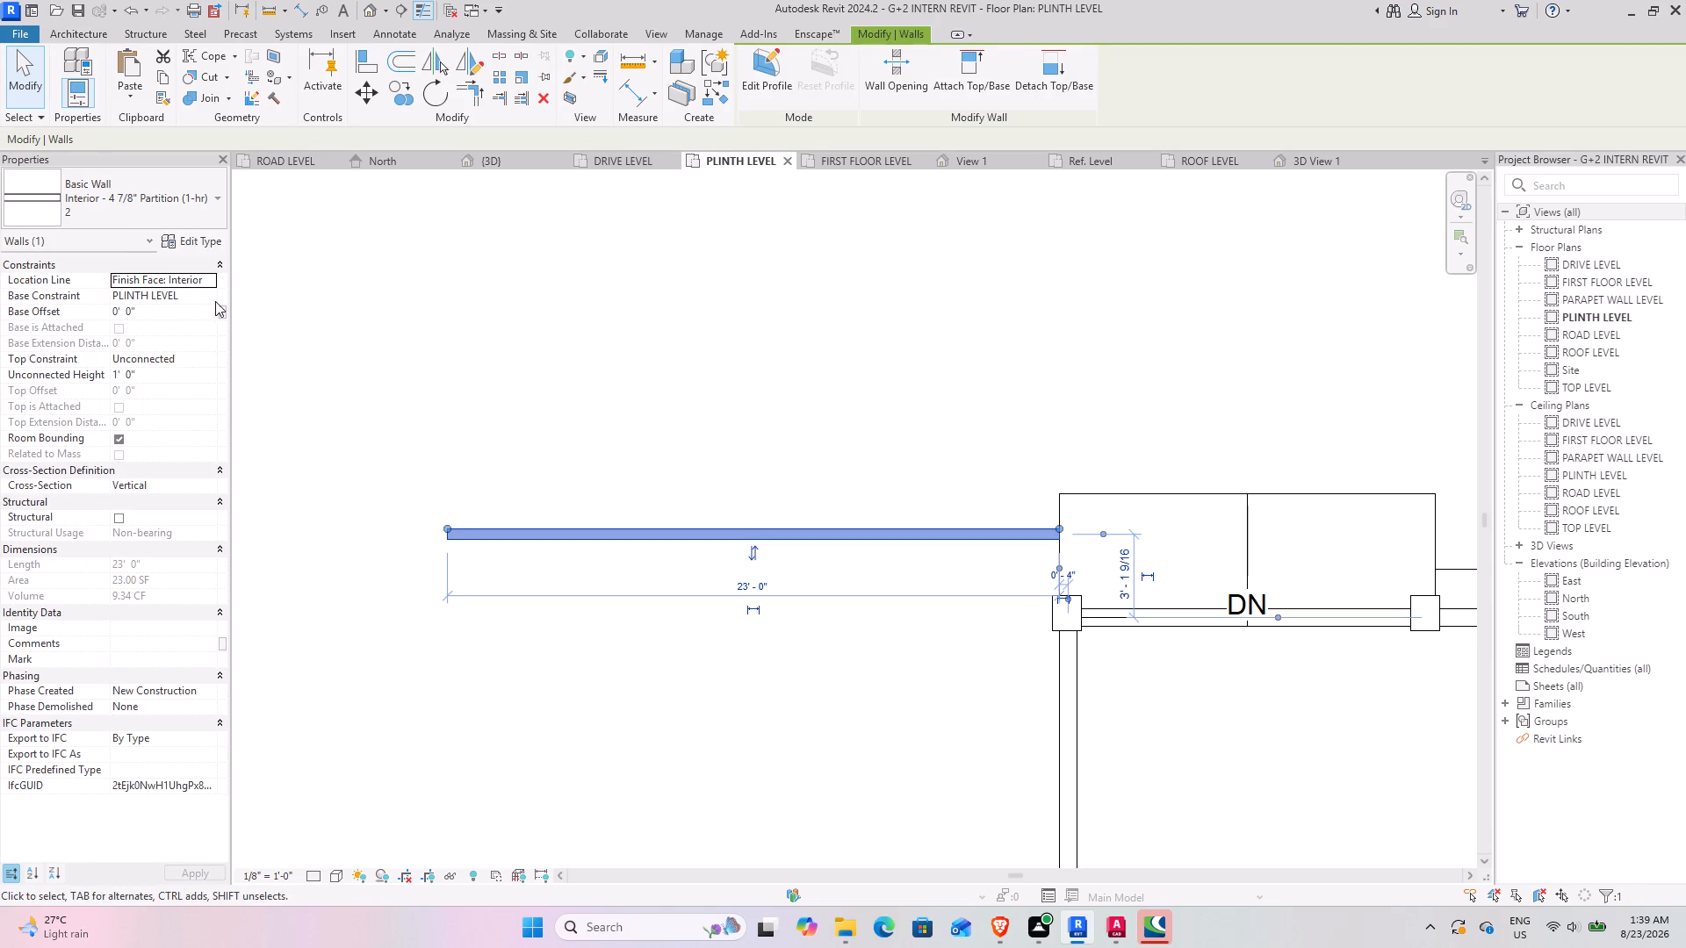
{"action": "left_click", "coordinate": [212, 295]}
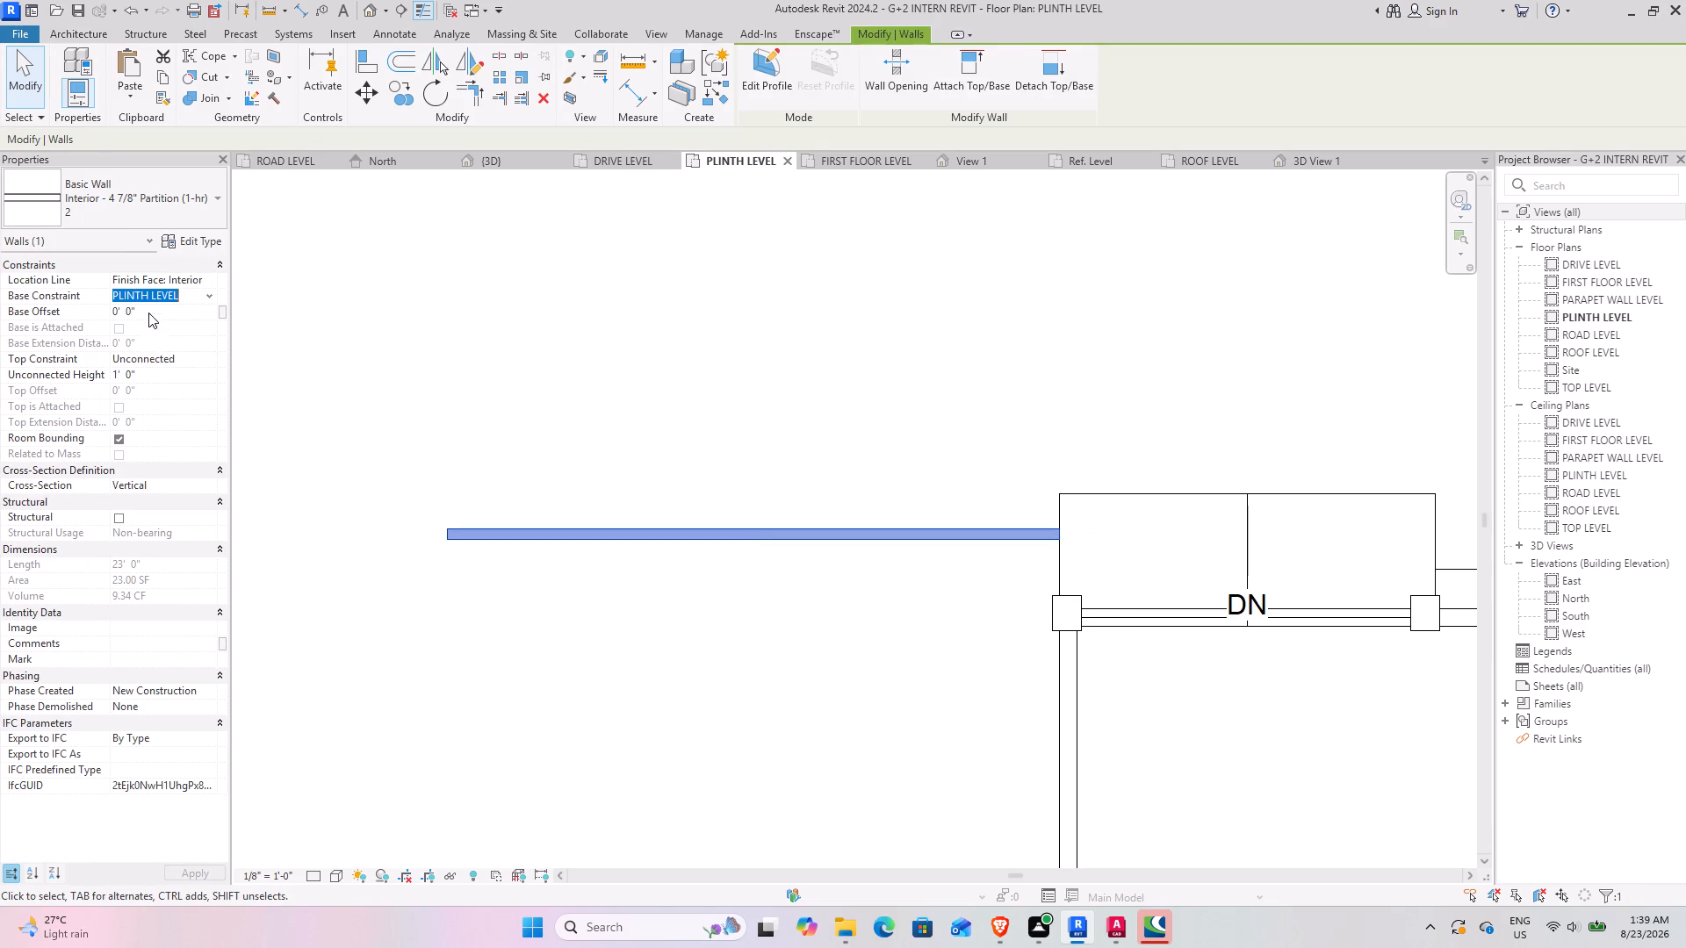
{"action": "scroll", "coordinate": [148, 342], "scroll_direction": "up", "scroll_amount": 2}
{"action": "left_click", "coordinate": [151, 311]}
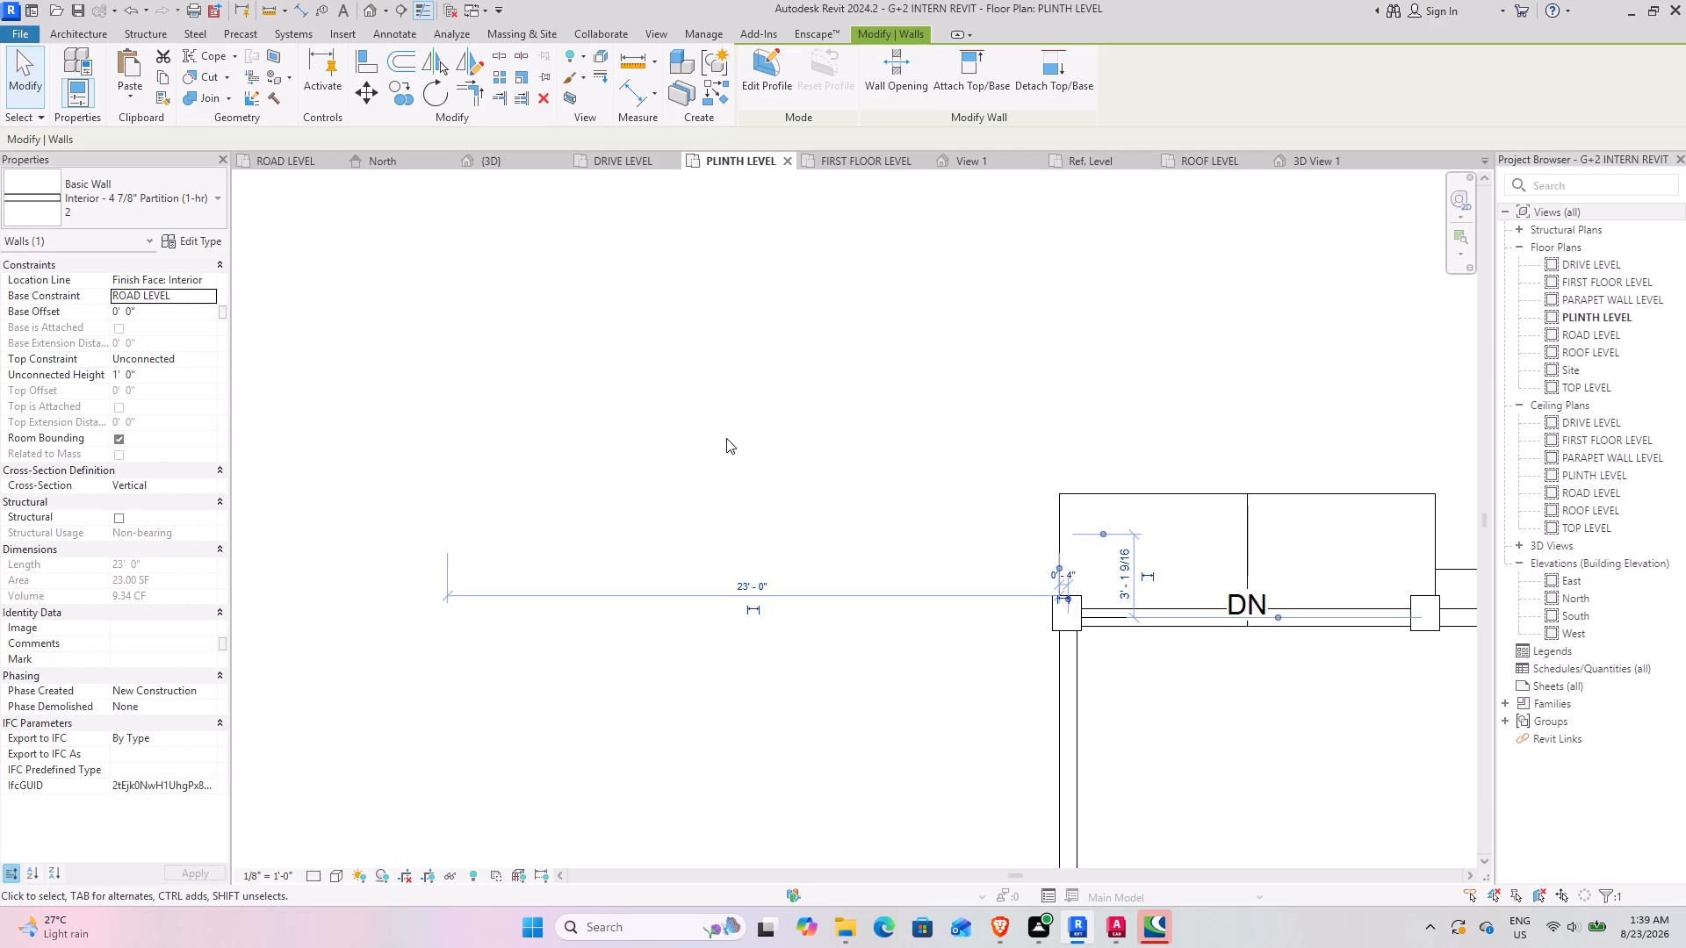
Draw a similar 1' high wall about 2' 6" long along the ramp's side edge, from the long wall's end to the gate post, in DRIVE LEVEL.
{"action": "scroll", "coordinate": [753, 432], "scroll_direction": "down", "scroll_amount": 4}
{"action": "middle_click_drag", "start_coordinate": [775, 424], "coordinate": [537, 482]}
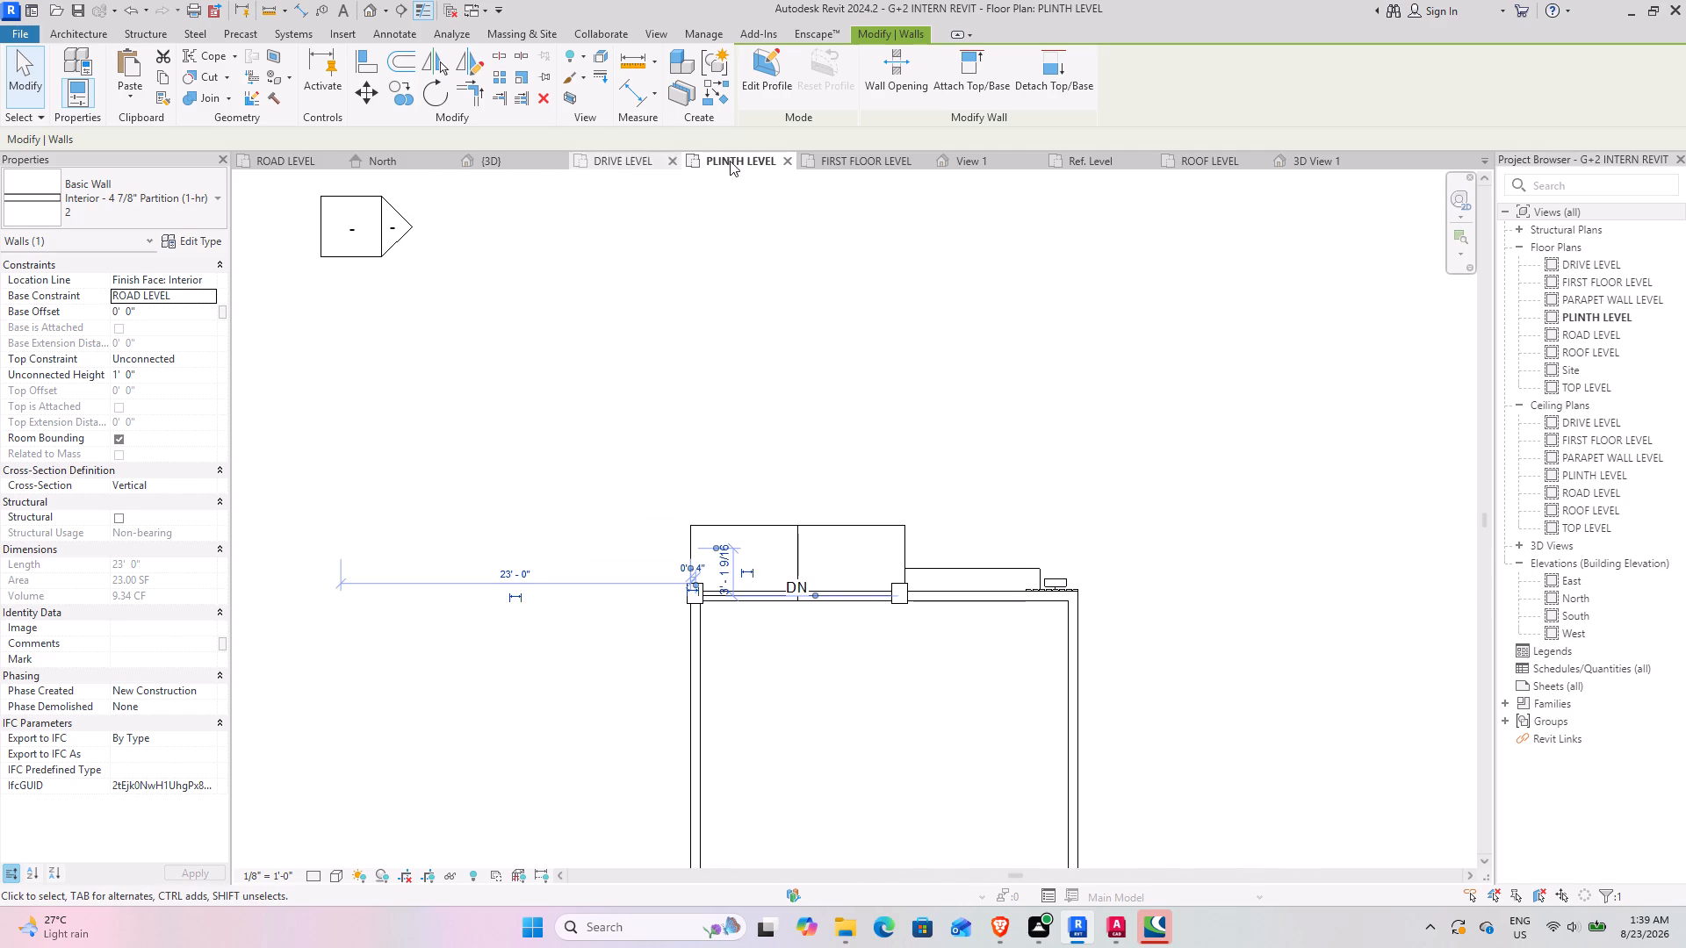
{"action": "left_click", "coordinate": [615, 154]}
{"action": "scroll", "coordinate": [563, 426], "scroll_direction": "down", "scroll_amount": 4}
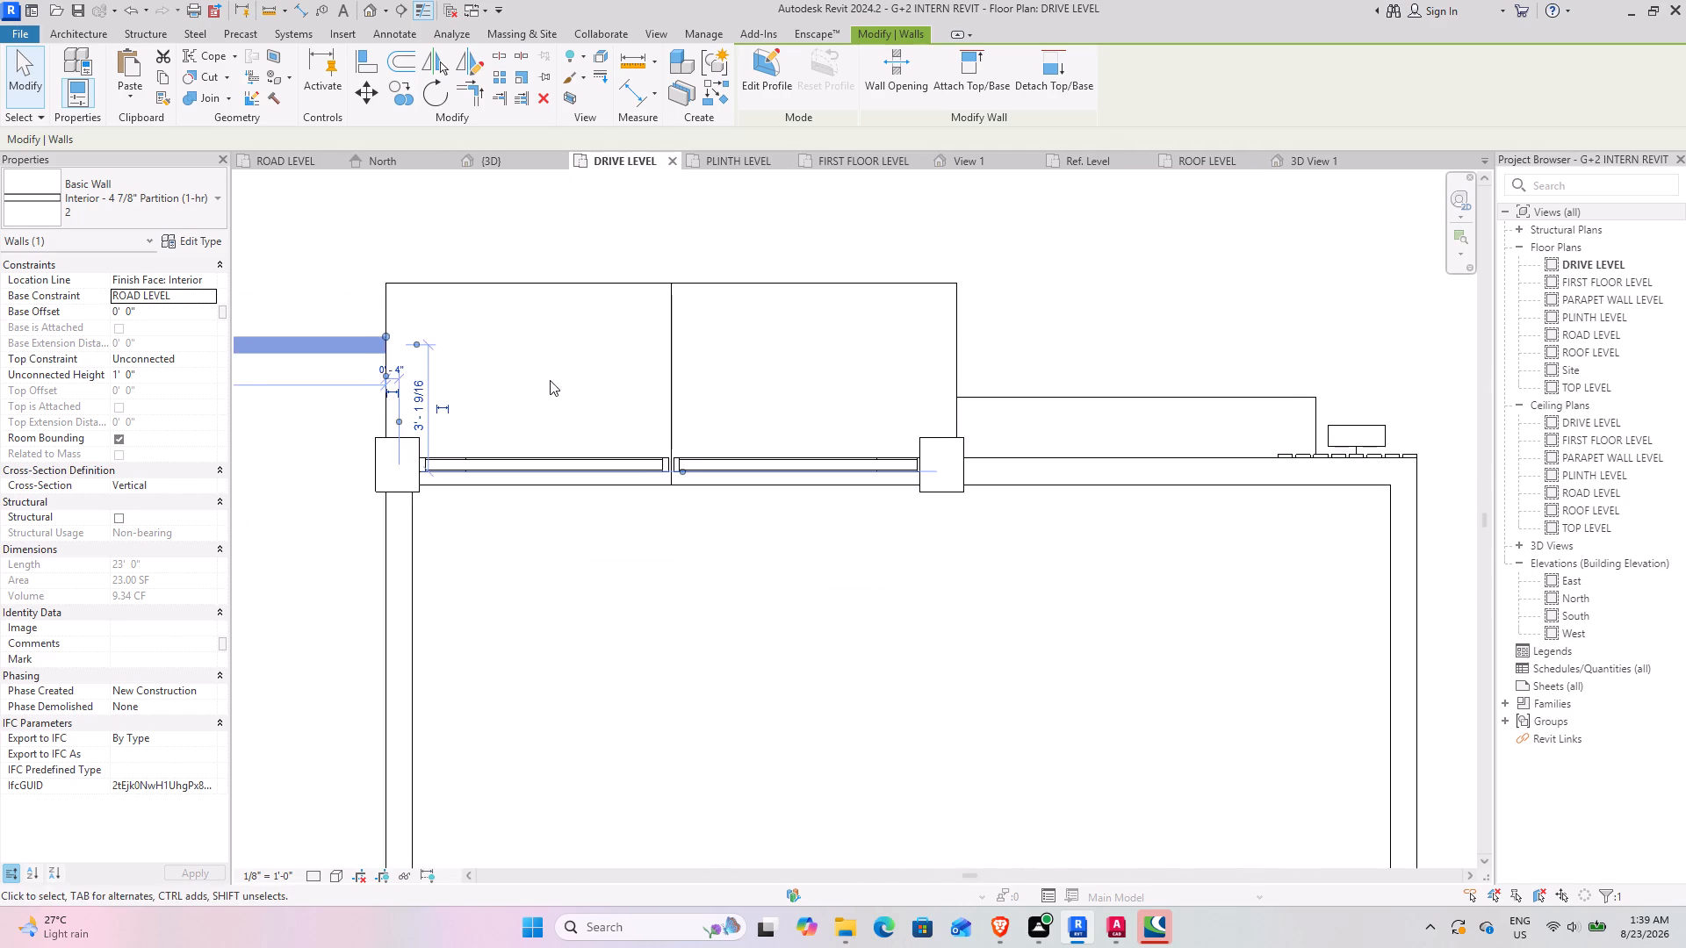
{"action": "middle_click_drag", "start_coordinate": [550, 380], "coordinate": [801, 539]}
{"action": "middle_click_drag", "start_coordinate": [672, 446], "coordinate": [825, 417]}
{"action": "middle_click_drag", "start_coordinate": [804, 494], "coordinate": [724, 477]}
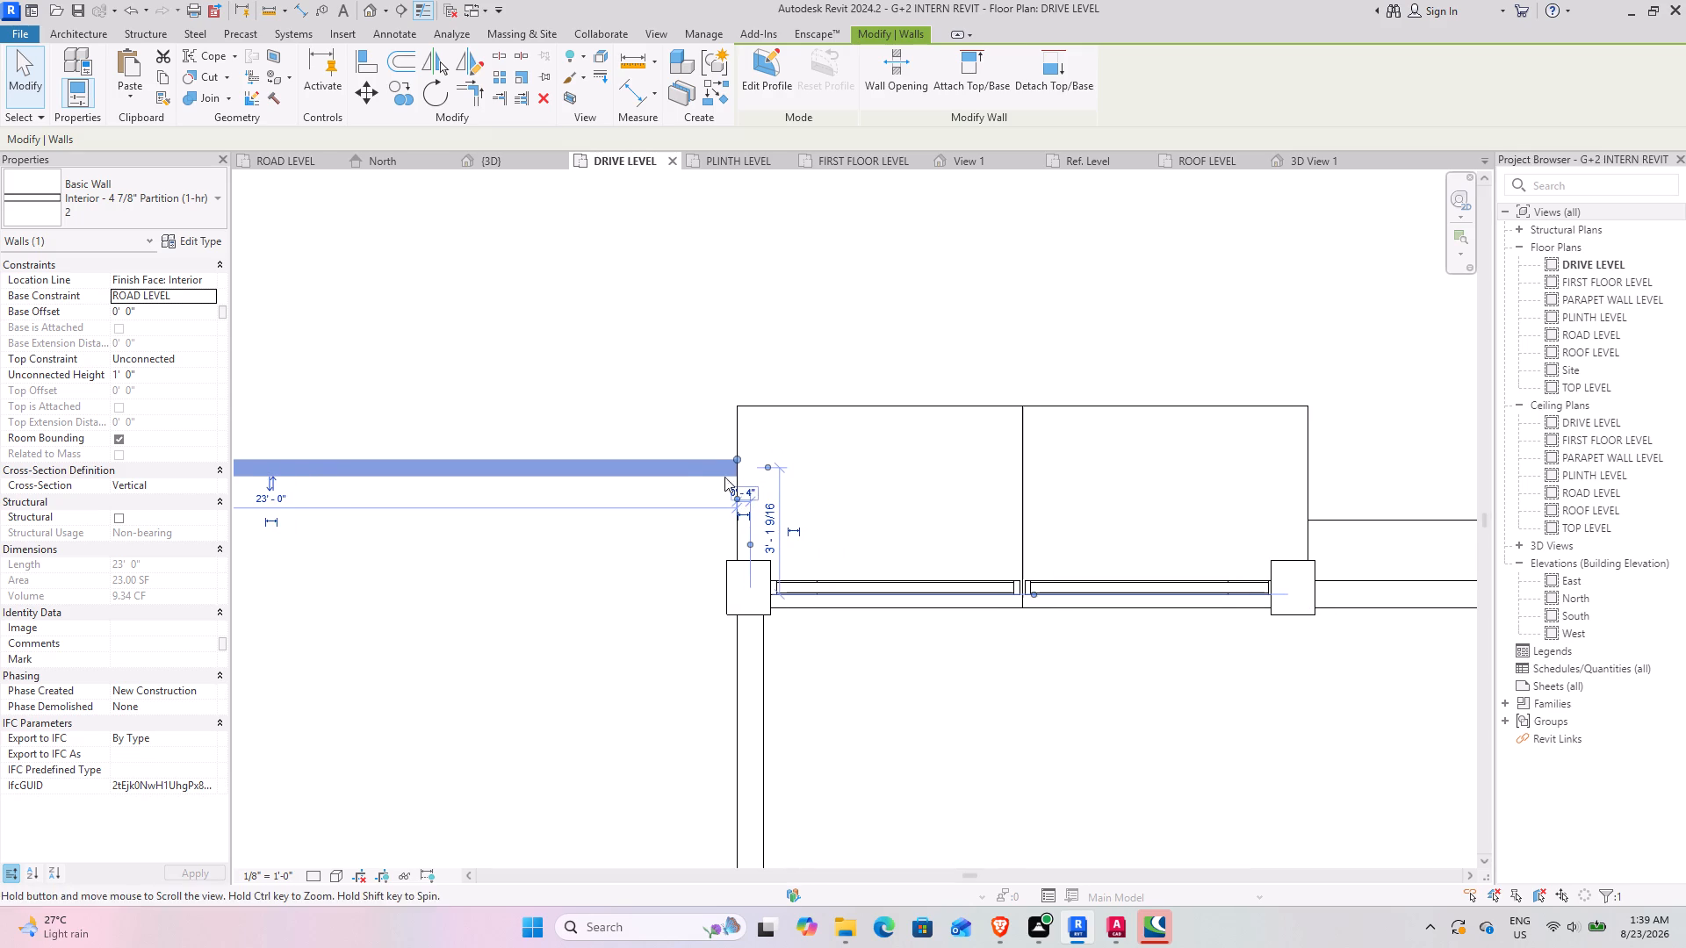
{"action": "middle_click_drag", "start_coordinate": [724, 477], "coordinate": [745, 485]}
{"action": "left_click", "coordinate": [754, 75]}
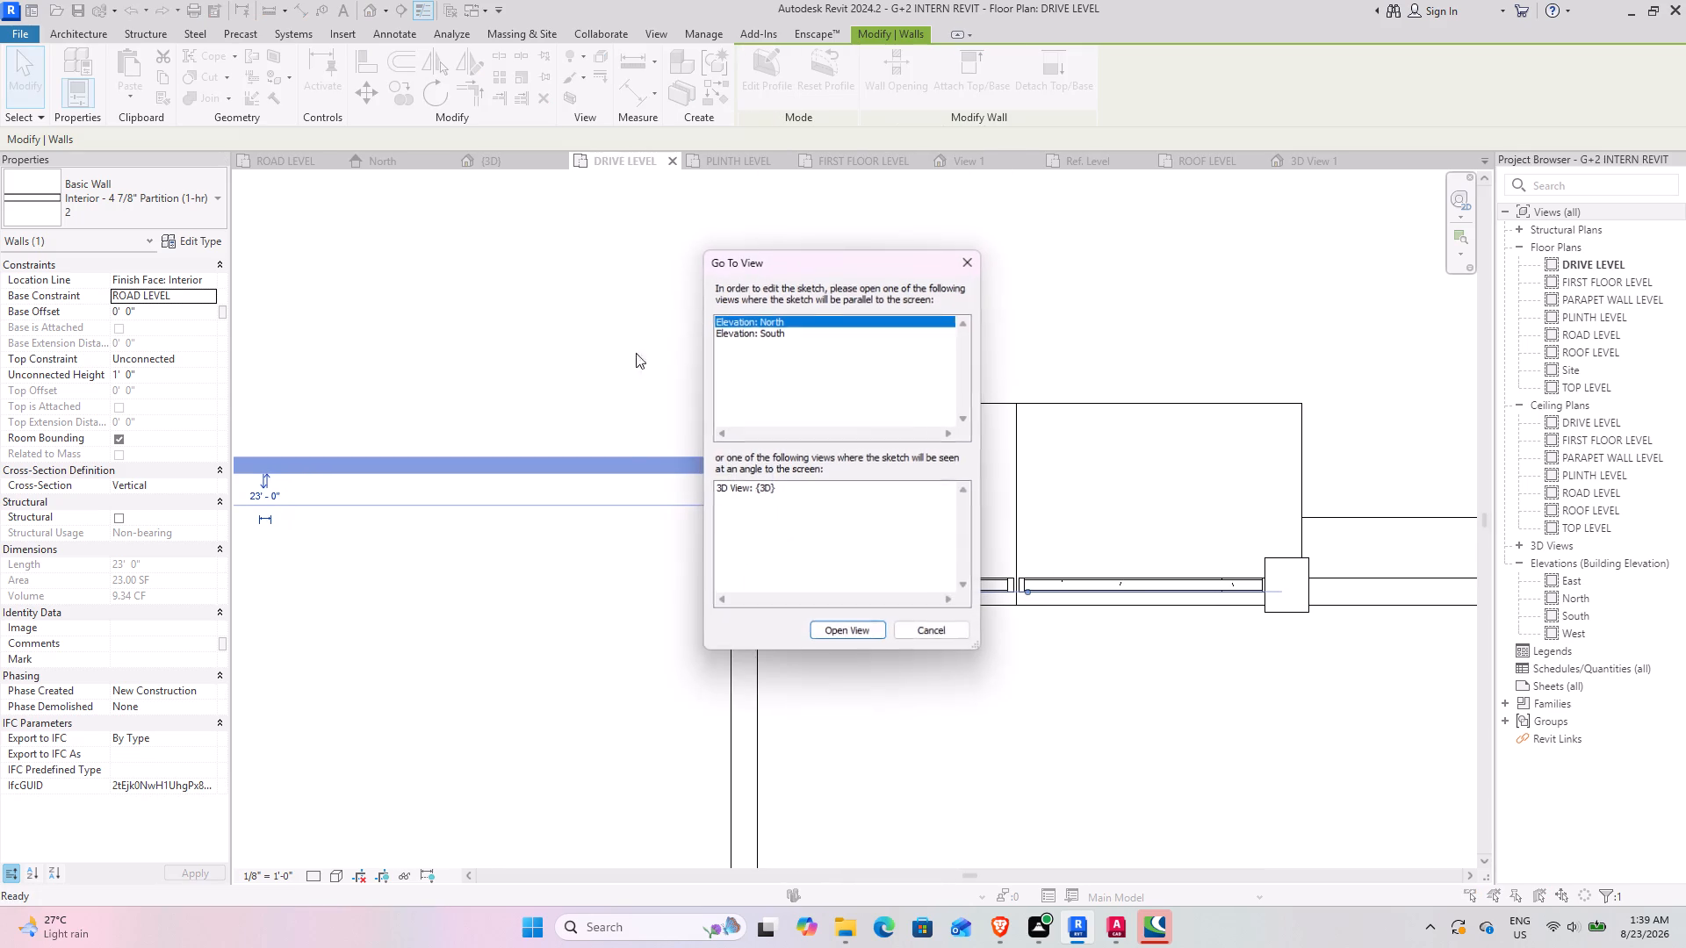
{"action": "left_click", "coordinate": [940, 635]}
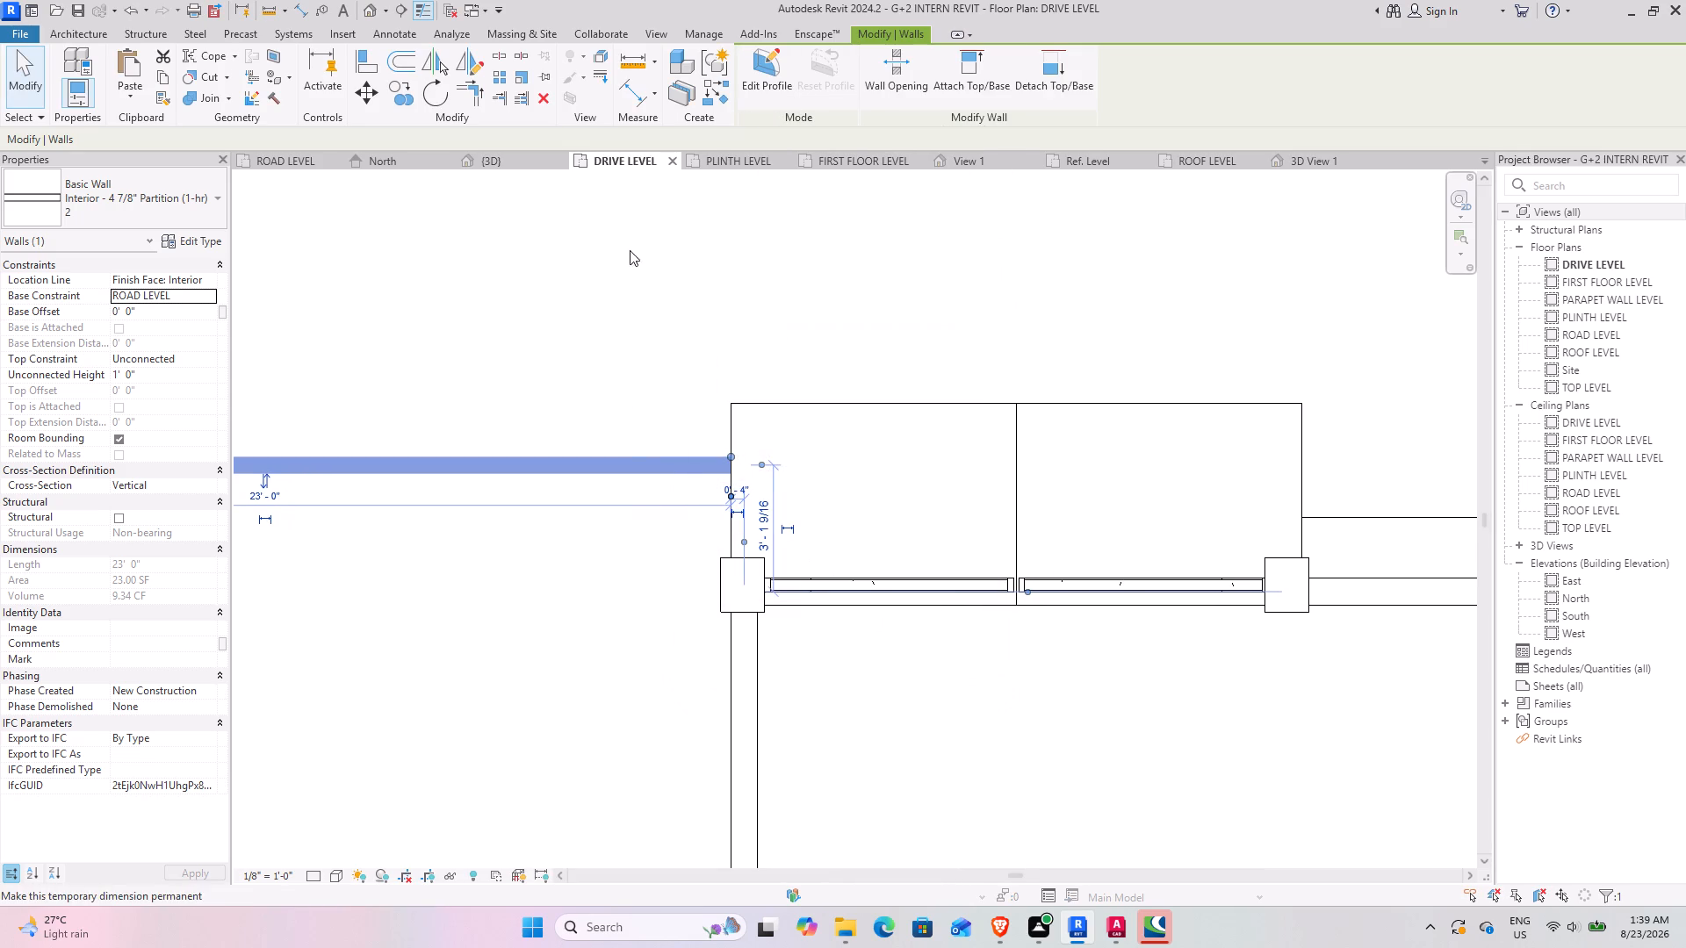
{"action": "left_click", "coordinate": [706, 101]}
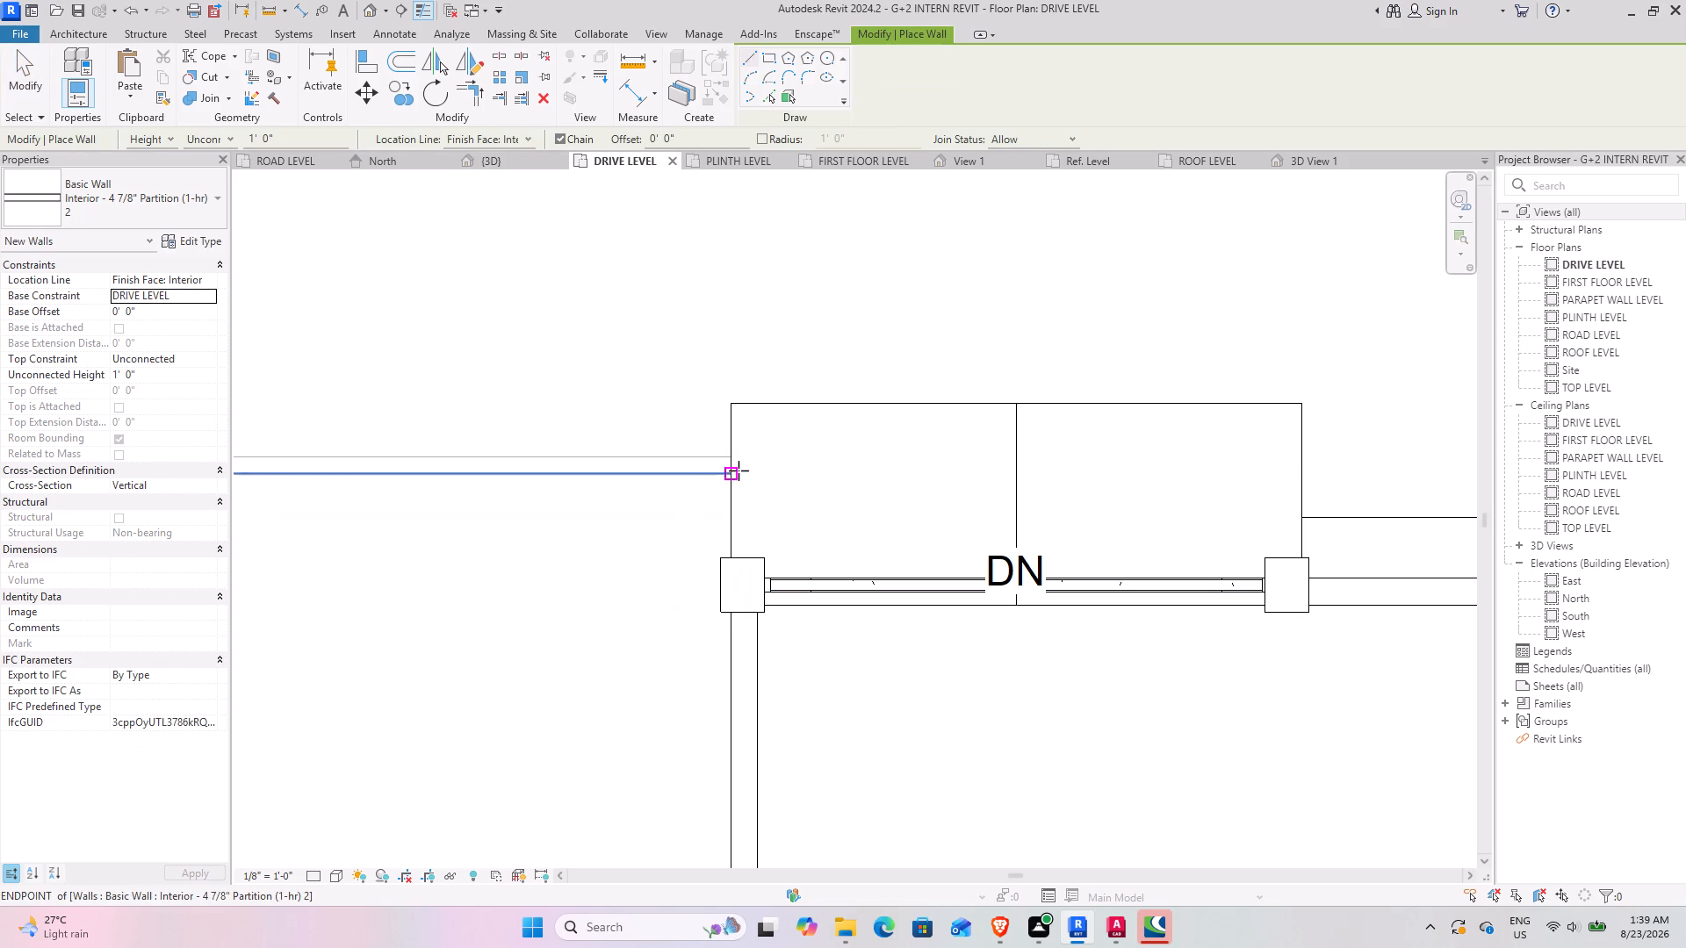
{"action": "scroll", "coordinate": [717, 467], "scroll_direction": "up", "scroll_amount": 7}
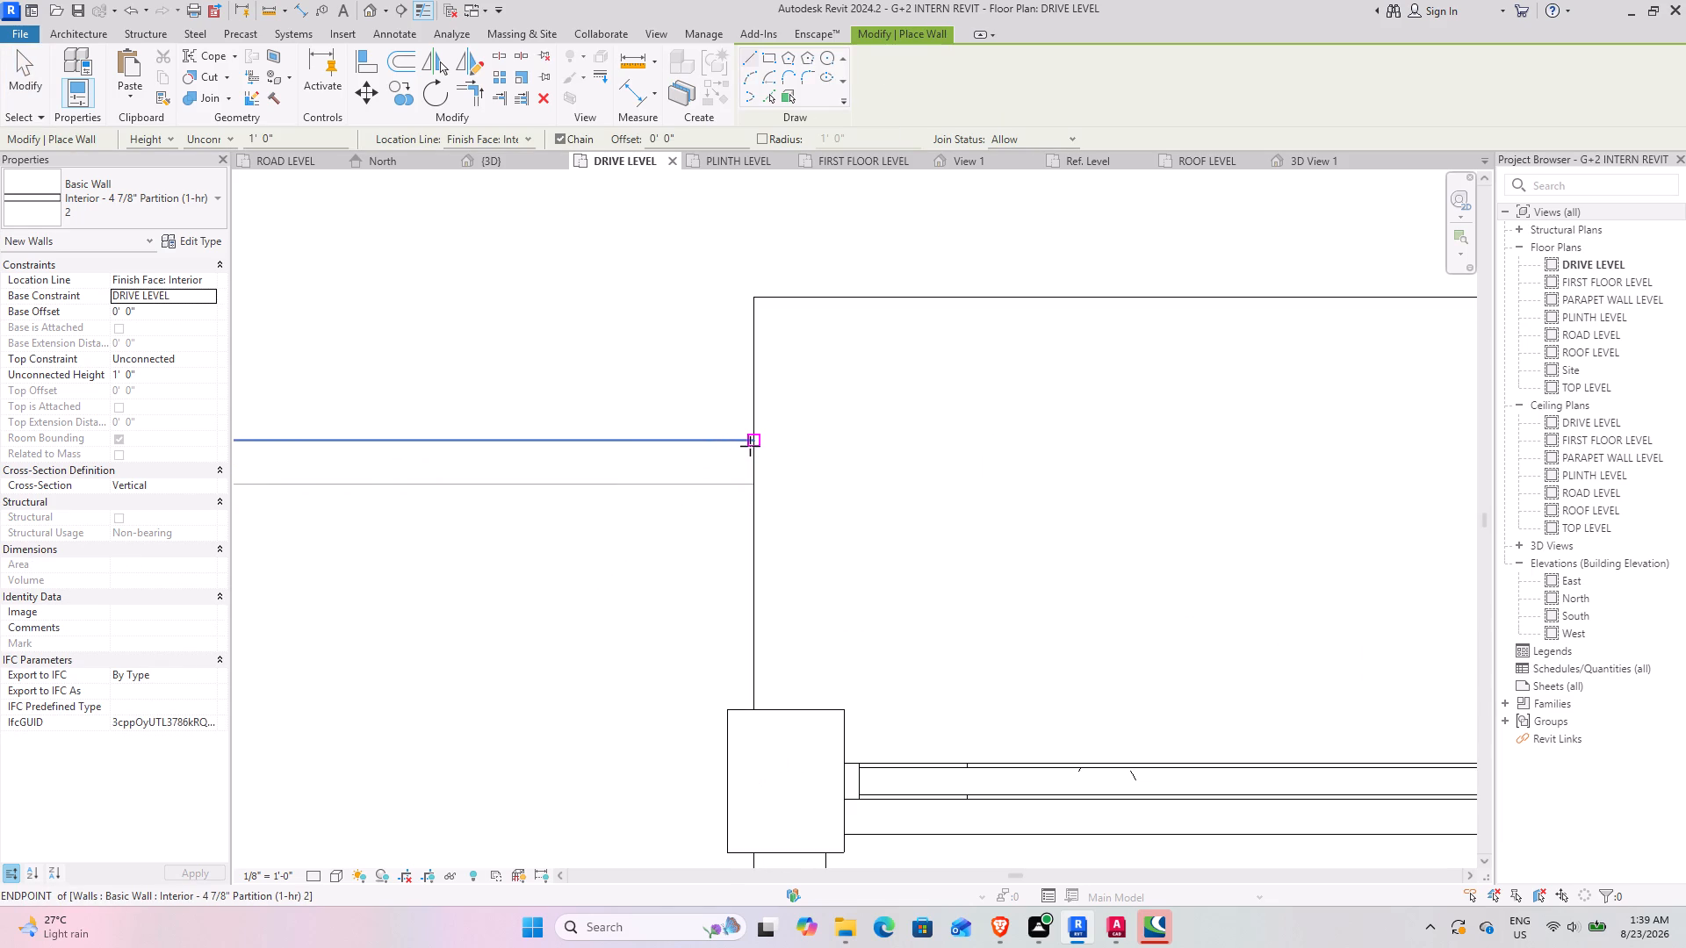
{"action": "left_click", "coordinate": [750, 446]}
{"action": "key", "text": "space"}
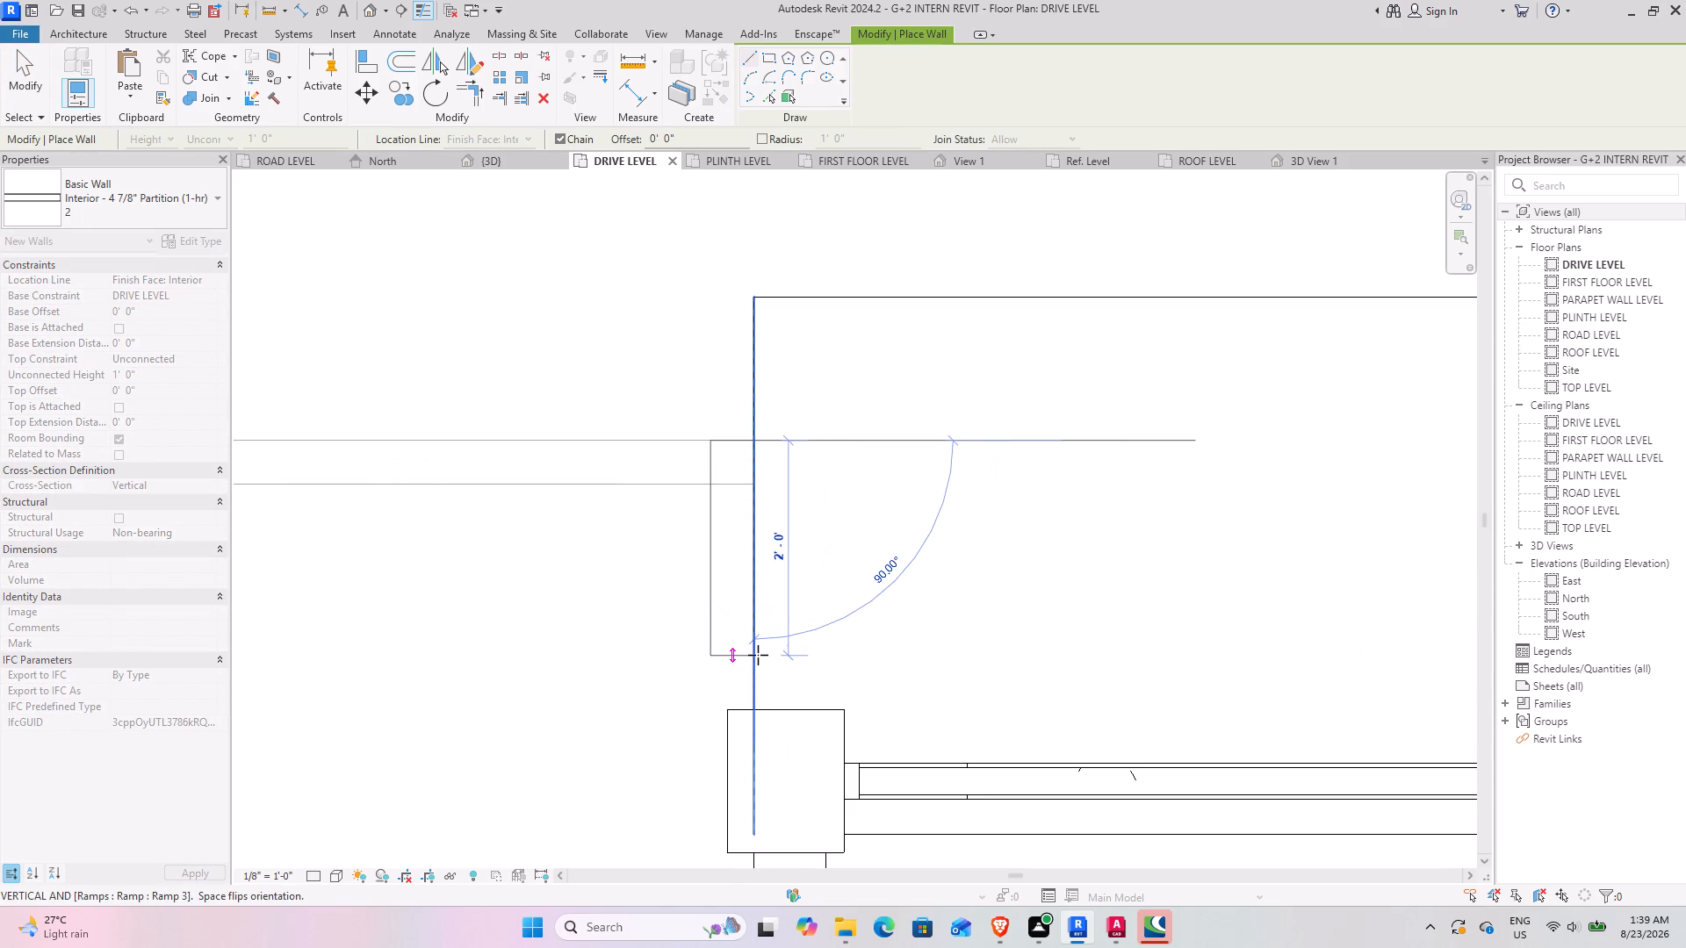
{"action": "left_click", "coordinate": [758, 707]}
{"action": "key", "text": "Escape"}
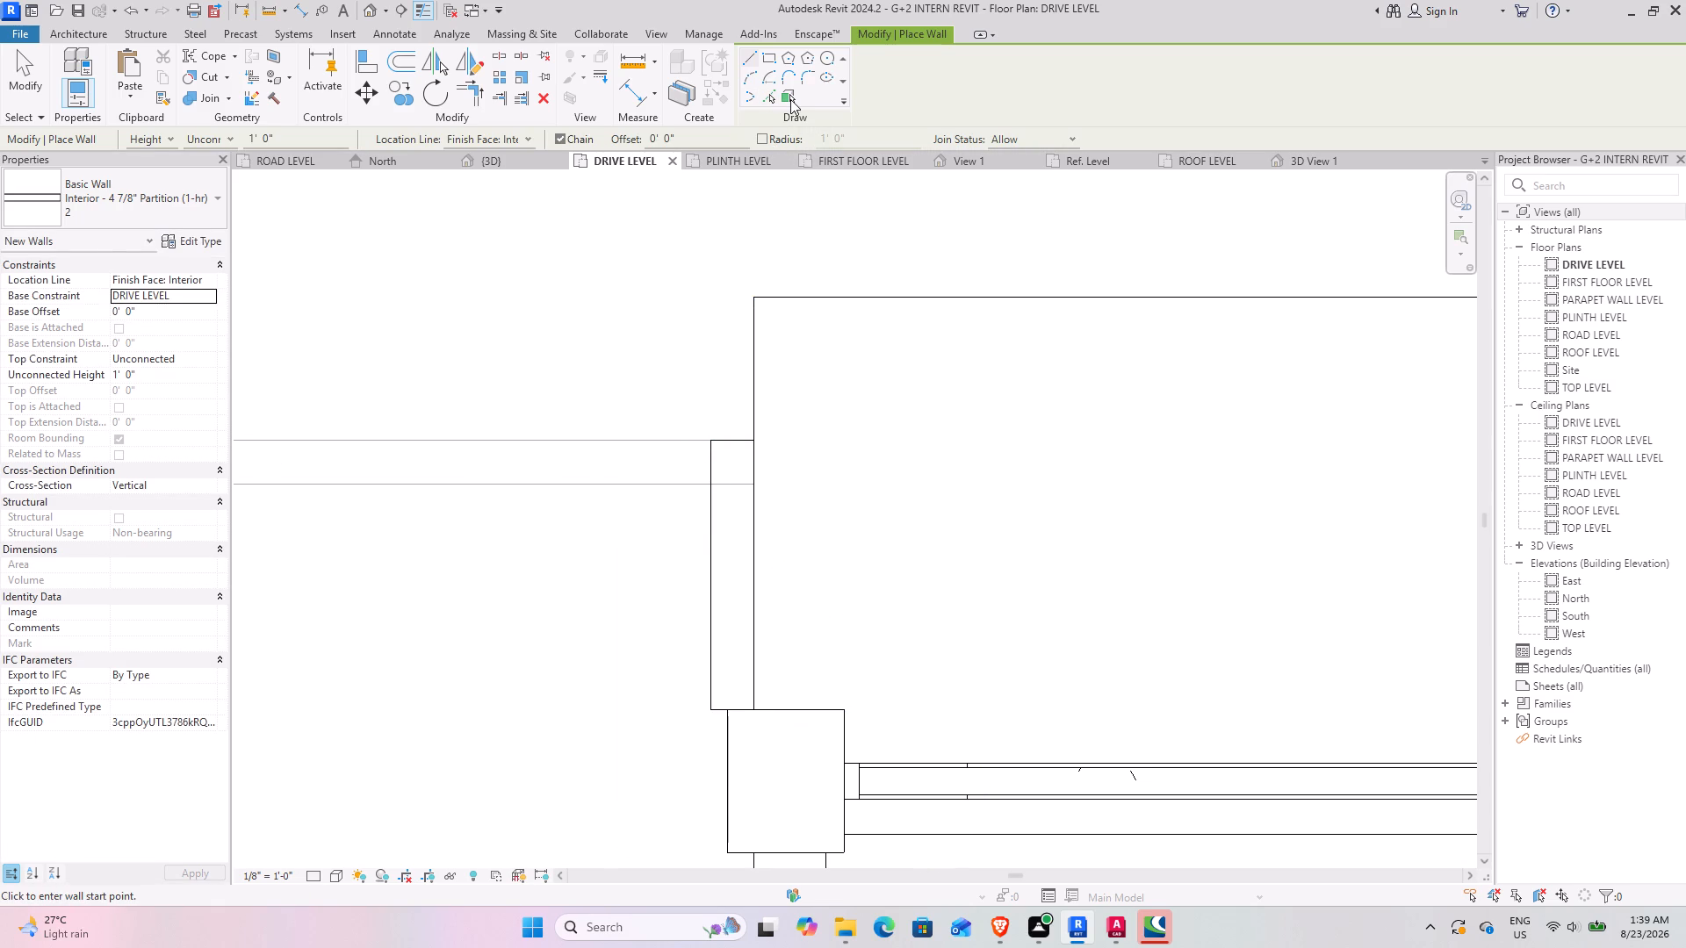
Set the base constraint of the short wall beside the ramp to ROAD LEVEL.
{"action": "key", "text": "Escape"}
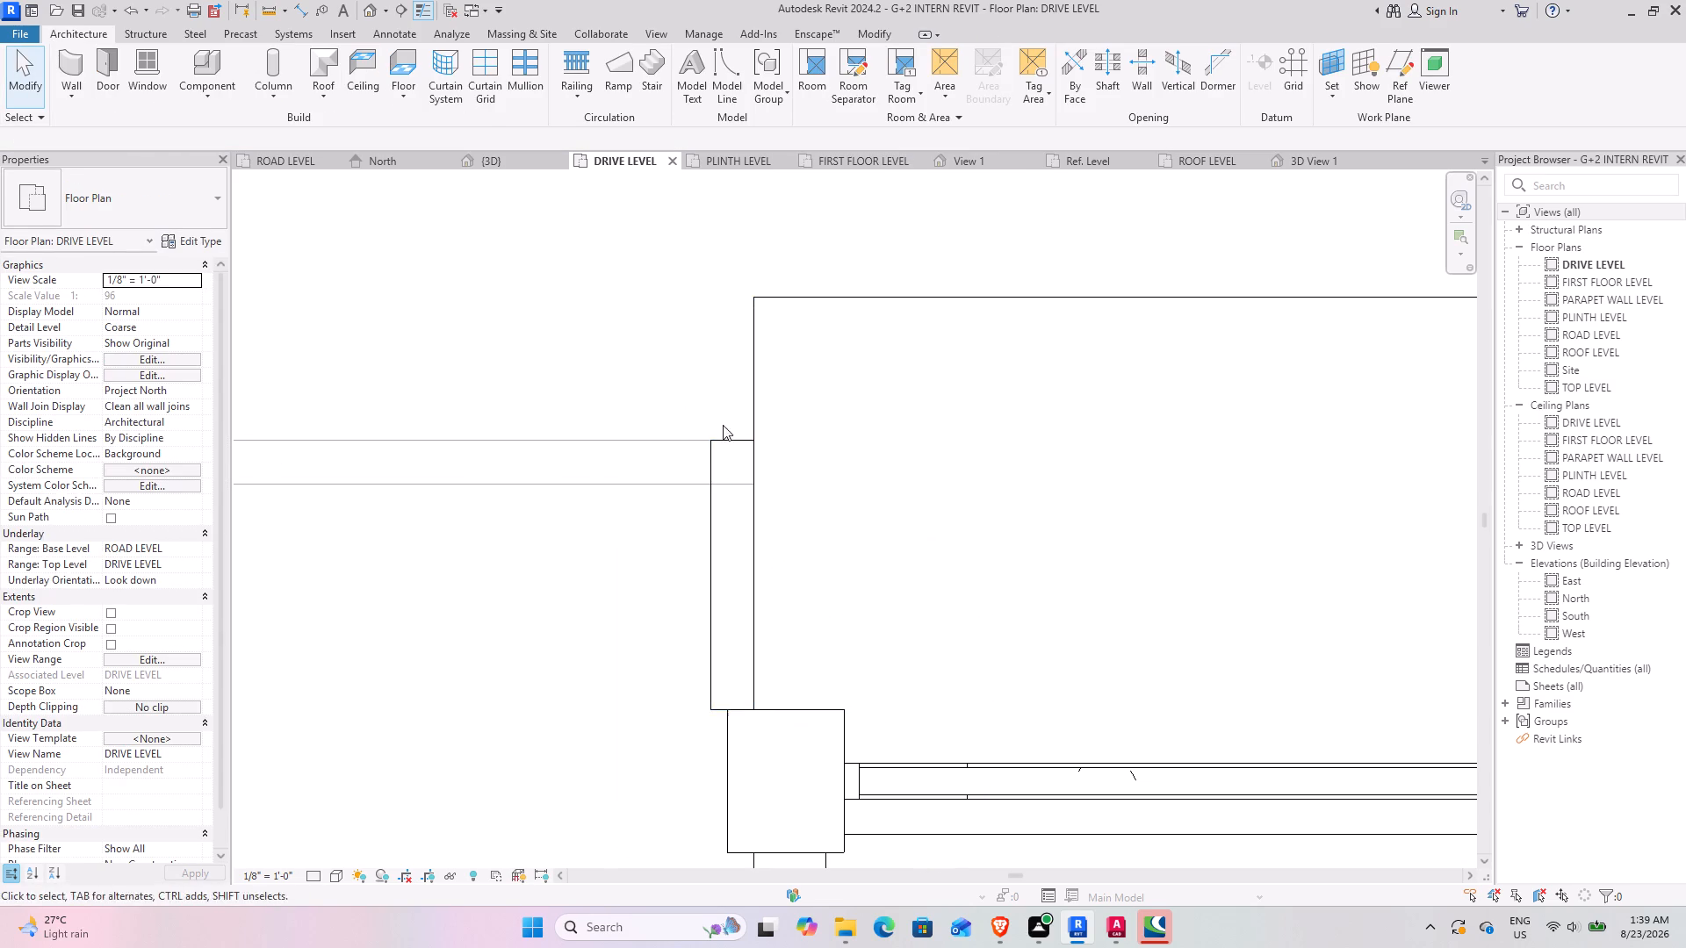
{"action": "scroll", "coordinate": [720, 470], "scroll_direction": "down", "scroll_amount": 7}
{"action": "left_click", "coordinate": [717, 456]}
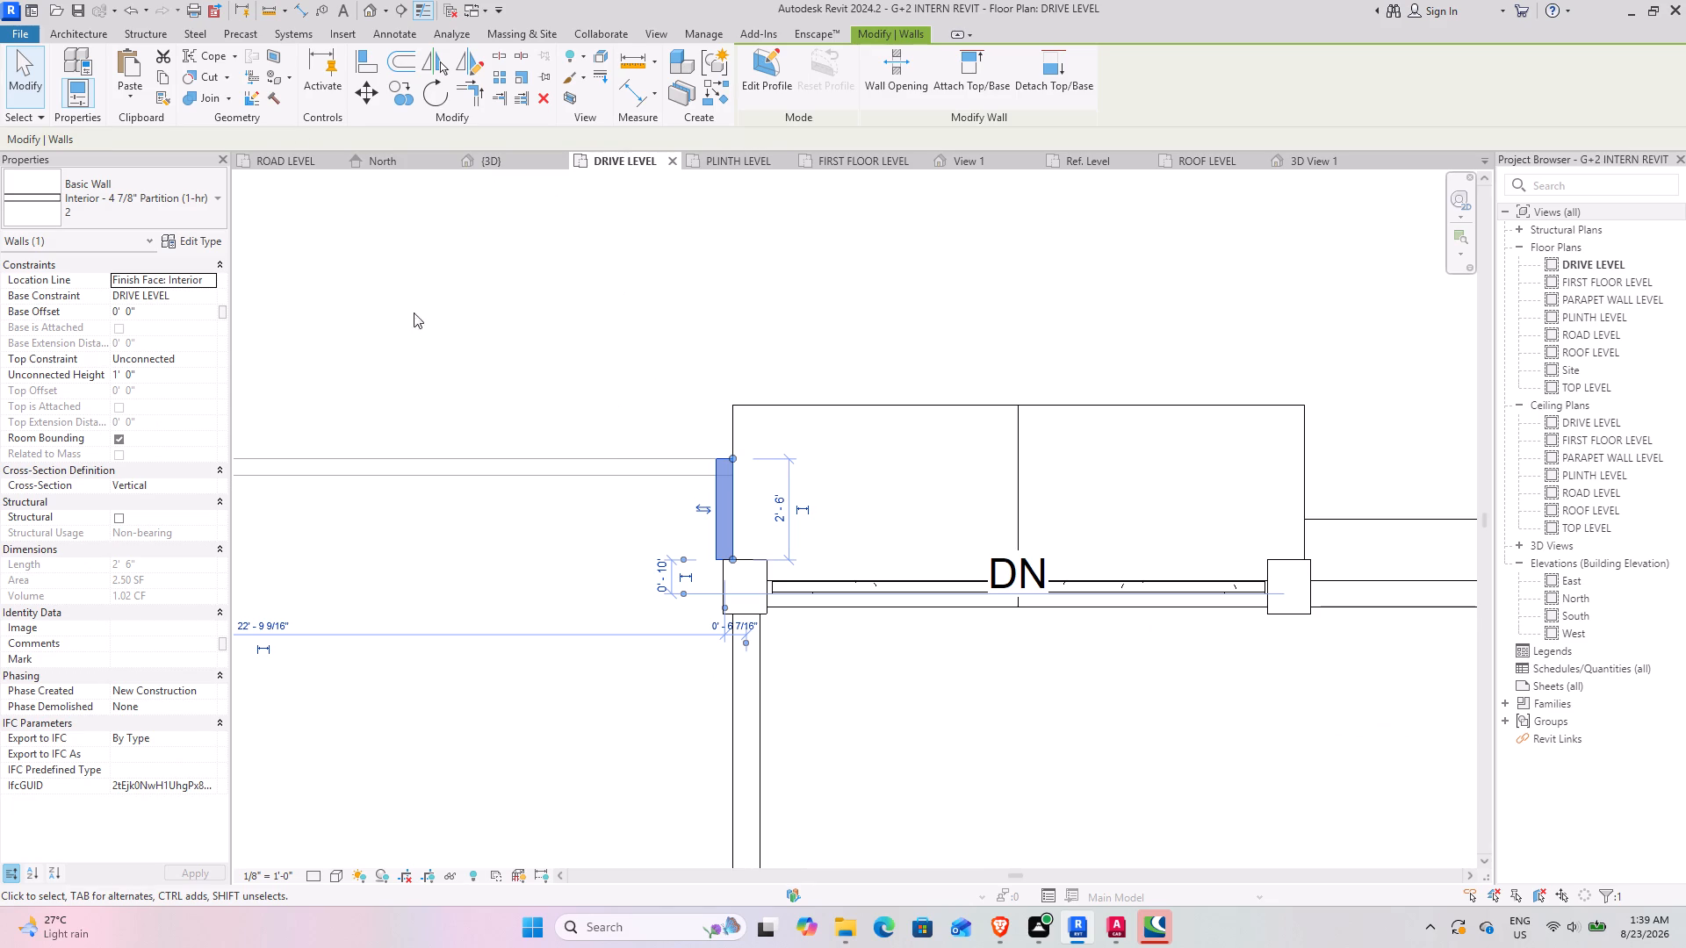
{"action": "left_click", "coordinate": [211, 298]}
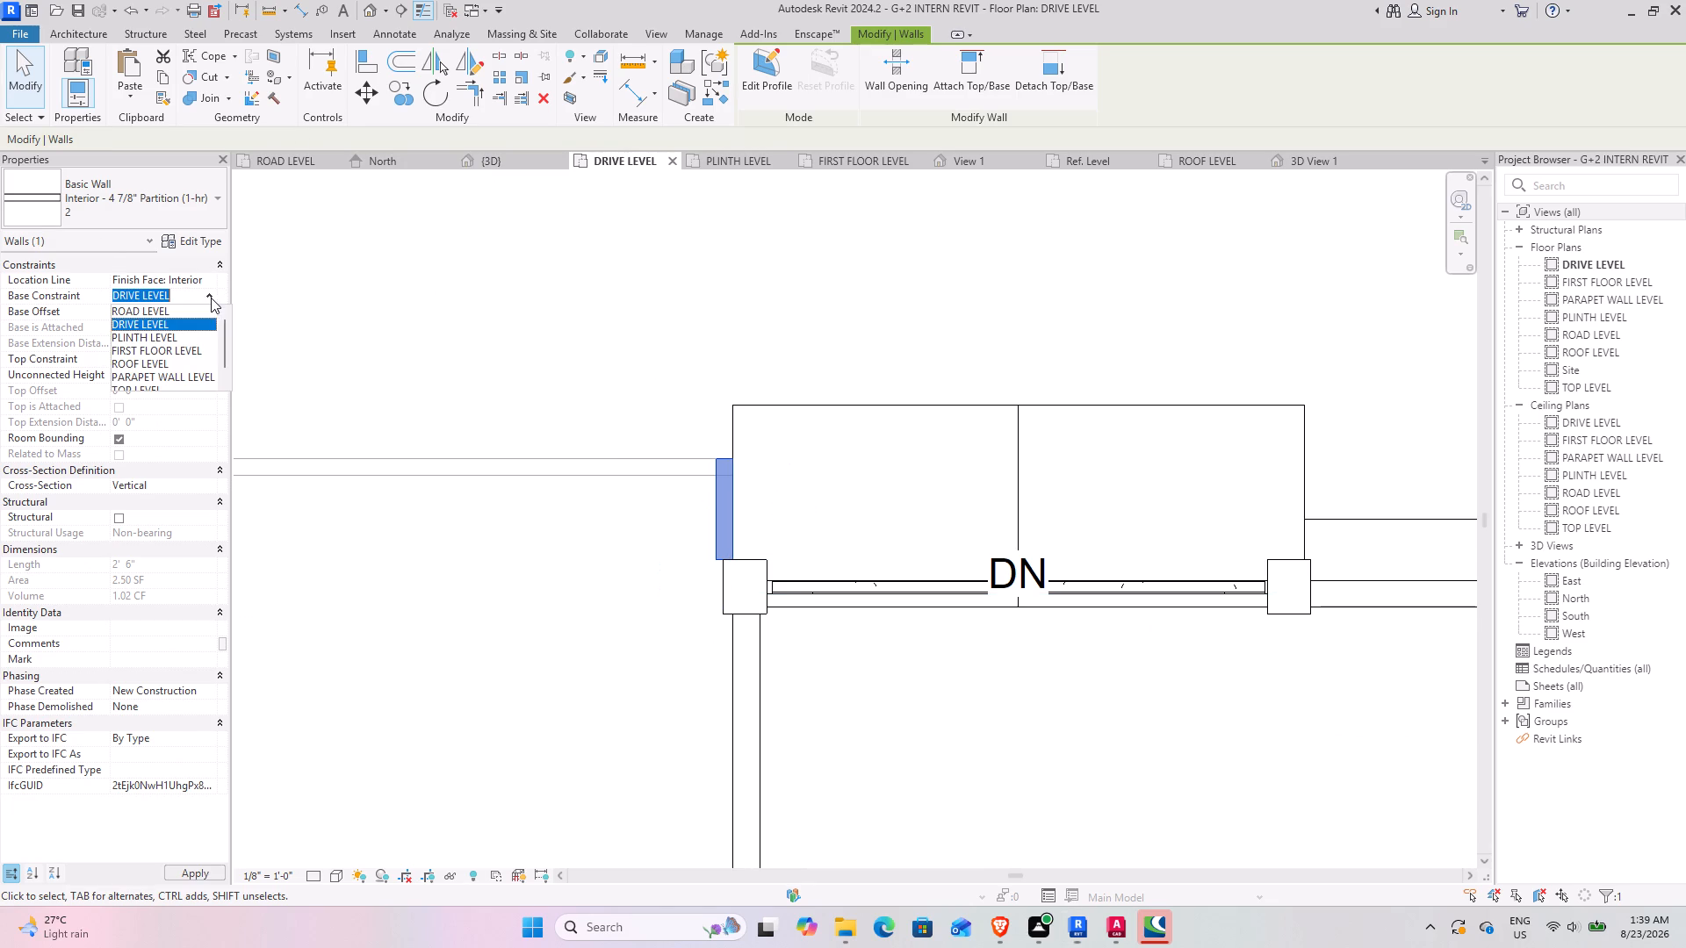
{"action": "left_click", "coordinate": [138, 314]}
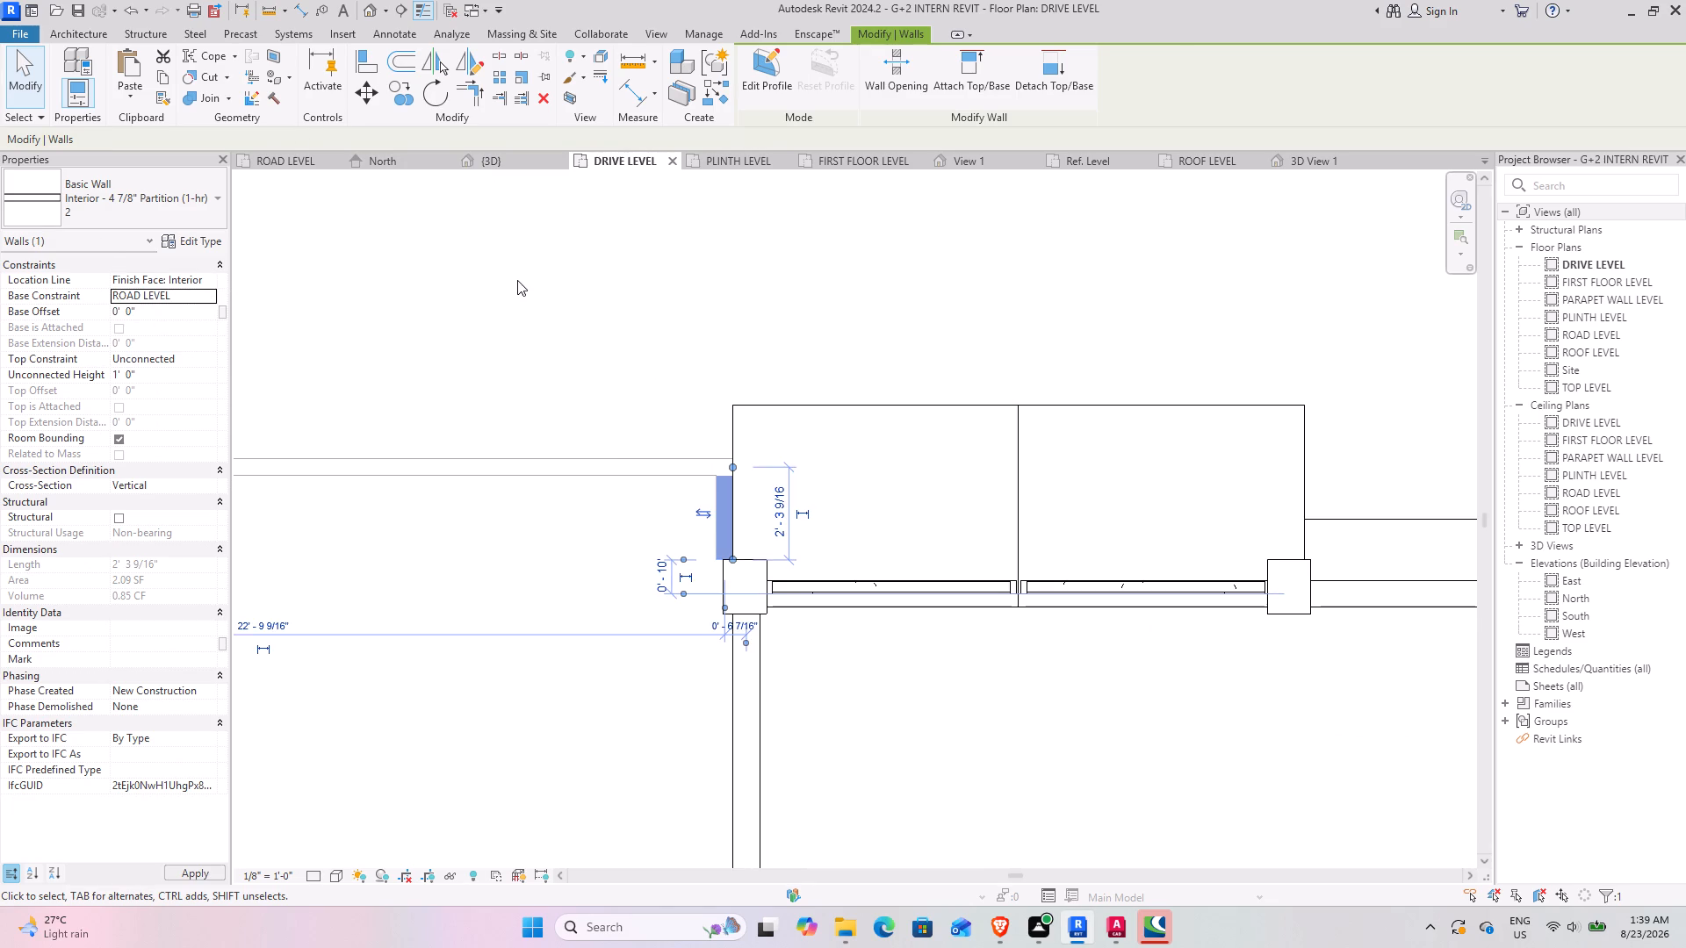
{"action": "left_click", "coordinate": [517, 280]}
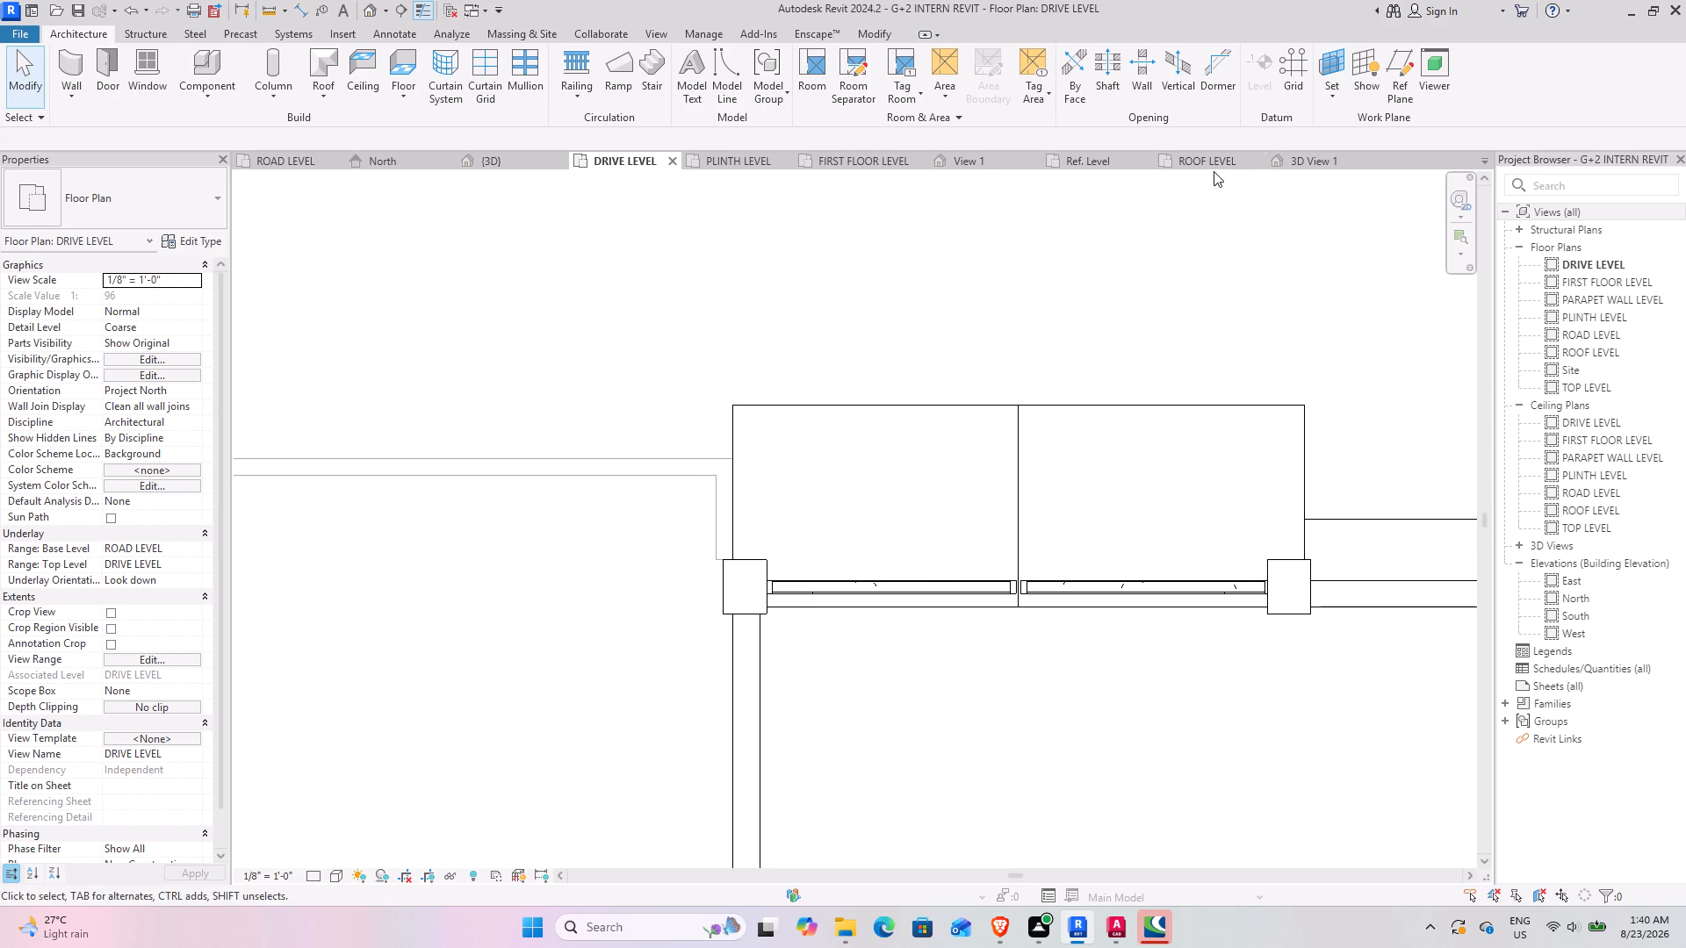
Open the ROAD LEVEL floor plan at the corner where the two low walls meet beside the ramp.
{"action": "left_click", "coordinate": [720, 163]}
{"action": "scroll", "coordinate": [629, 446], "scroll_direction": "down", "scroll_amount": 3}
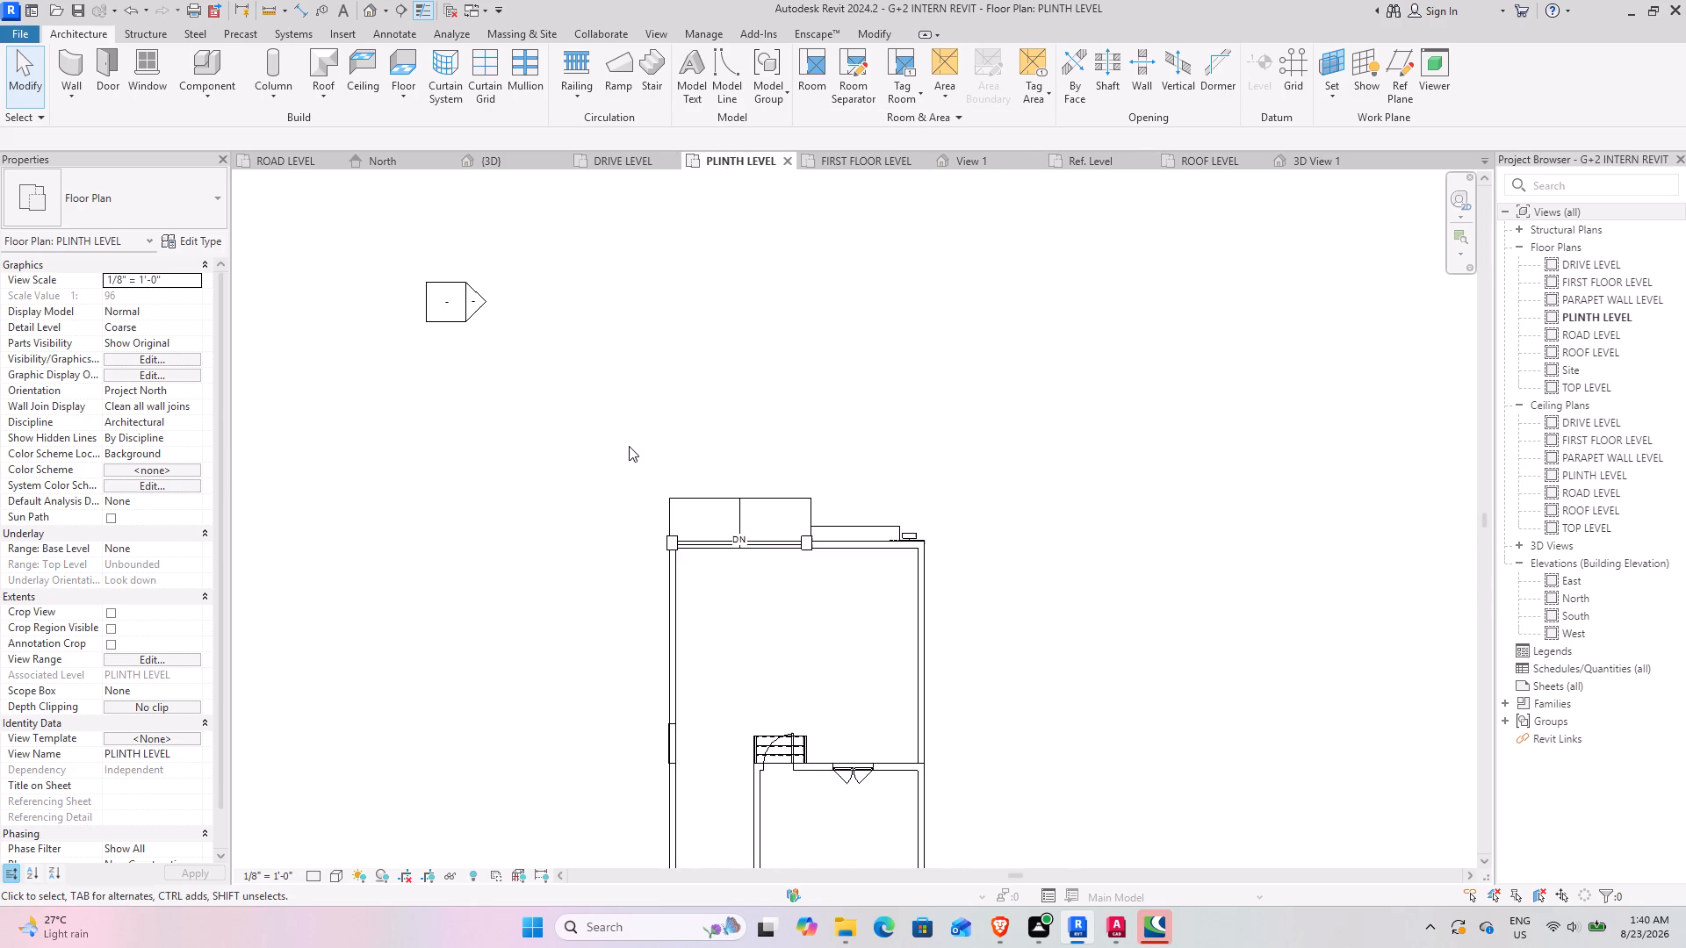
{"action": "scroll", "coordinate": [680, 530], "scroll_direction": "up", "scroll_amount": 7}
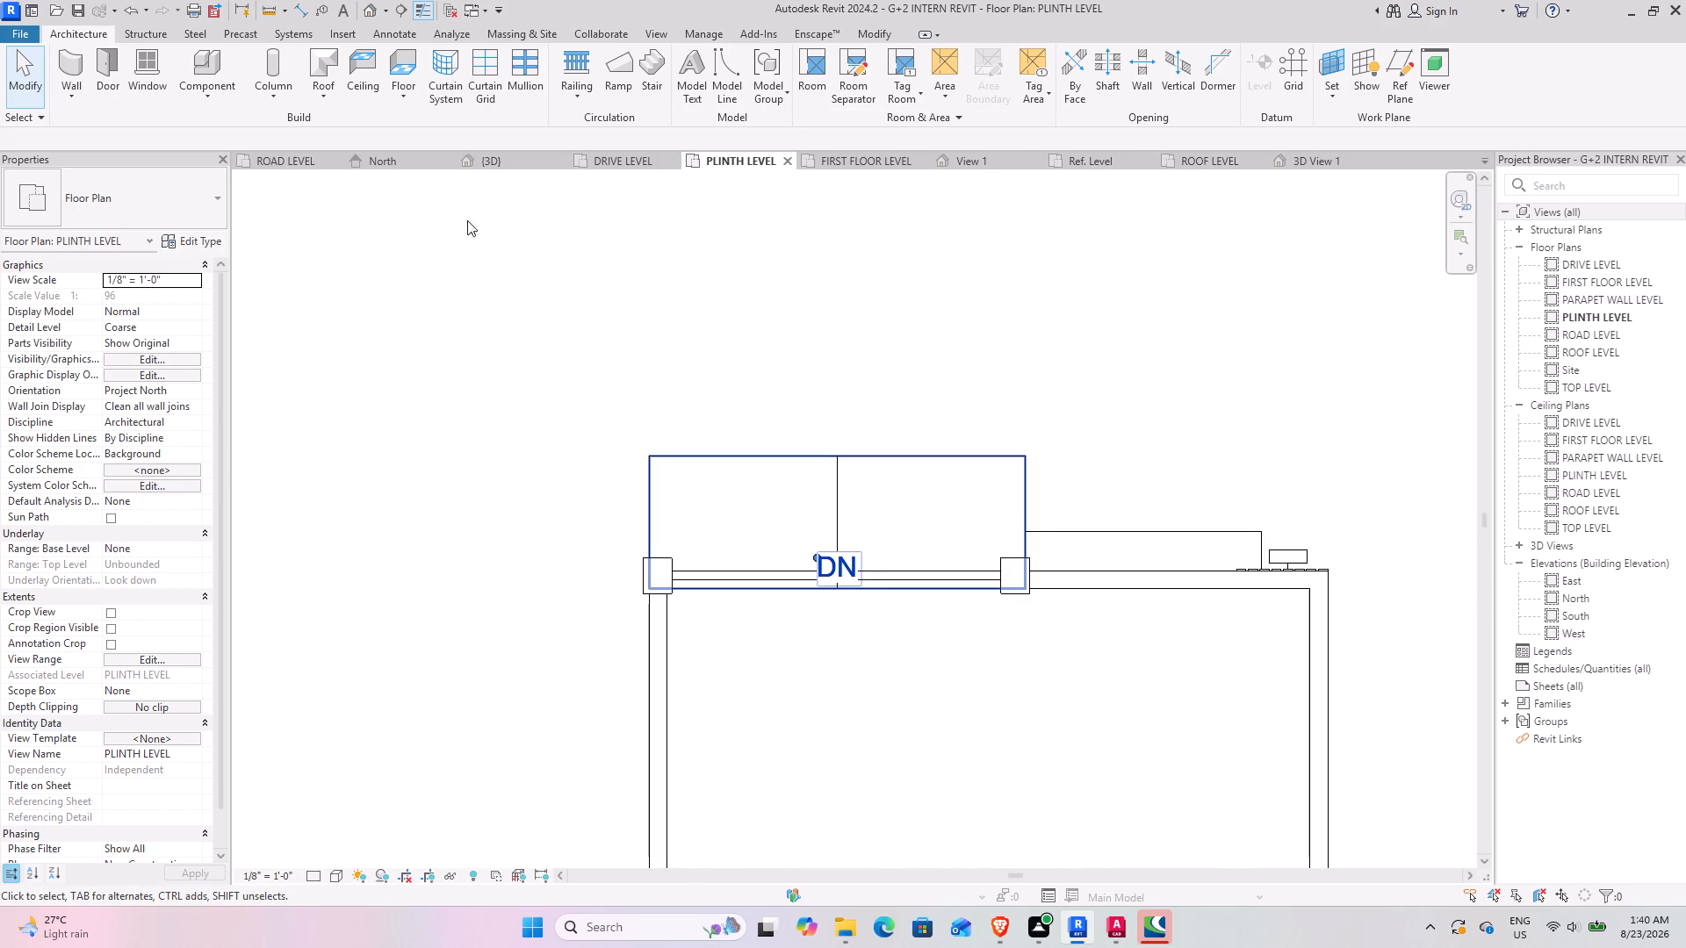
{"action": "left_click", "coordinate": [319, 160]}
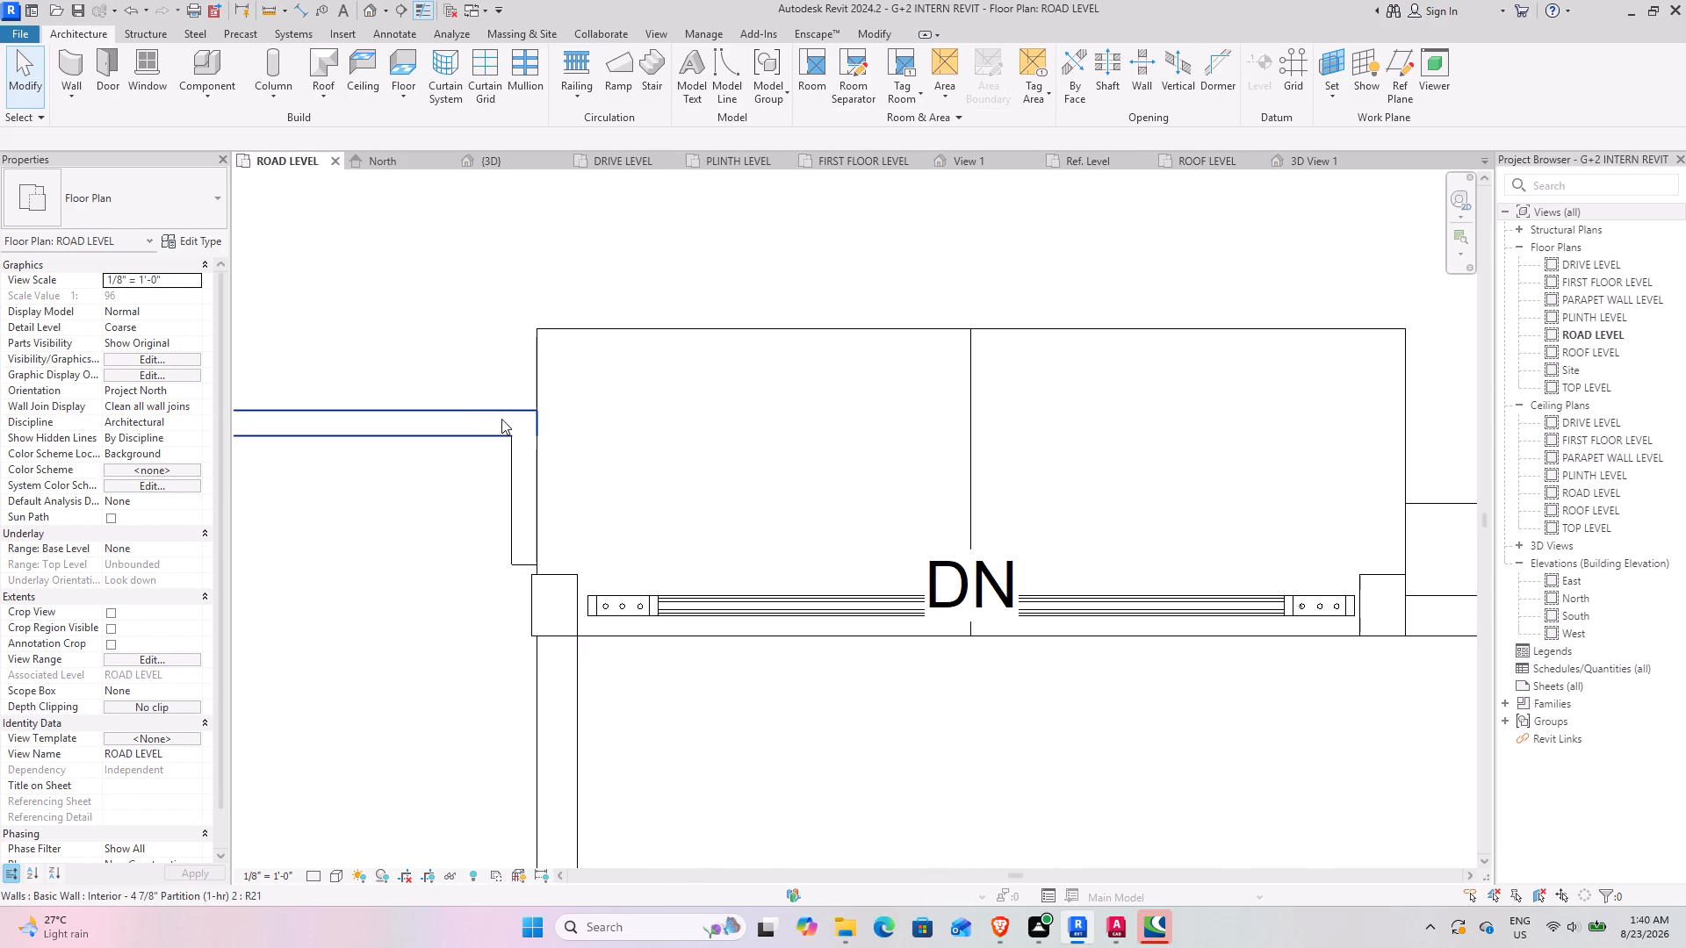
{"action": "scroll", "coordinate": [501, 419], "scroll_direction": "down", "scroll_amount": 1}
{"action": "middle_click_drag", "start_coordinate": [501, 419], "coordinate": [797, 476]}
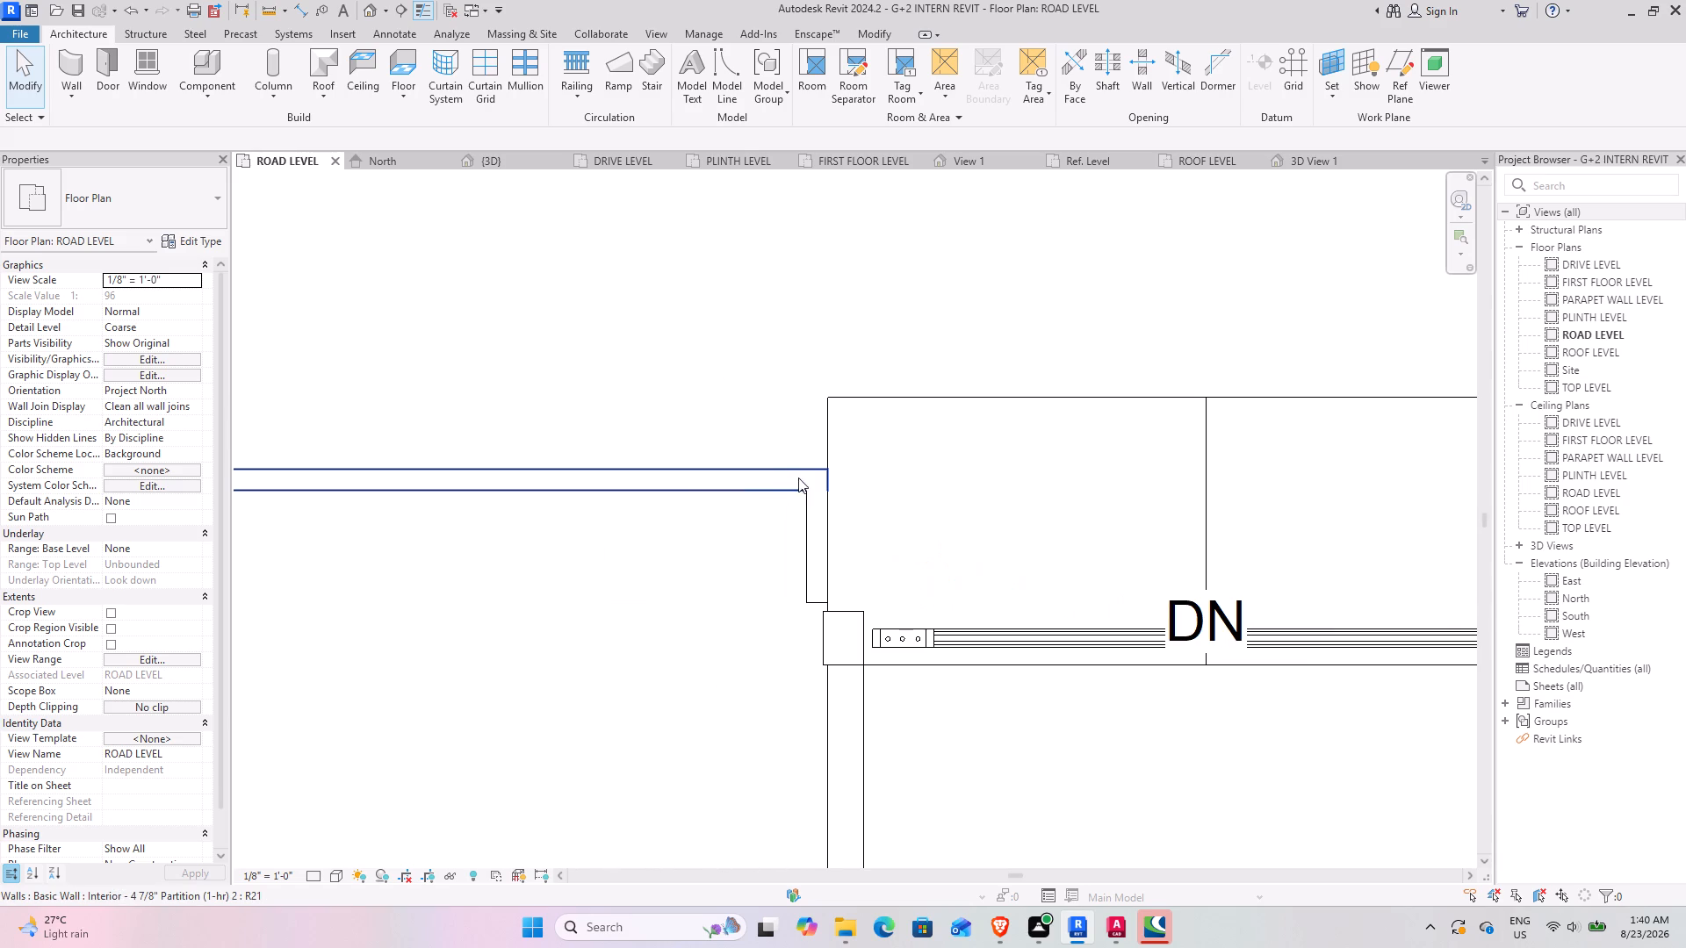
{"action": "left_click", "coordinate": [766, 473]}
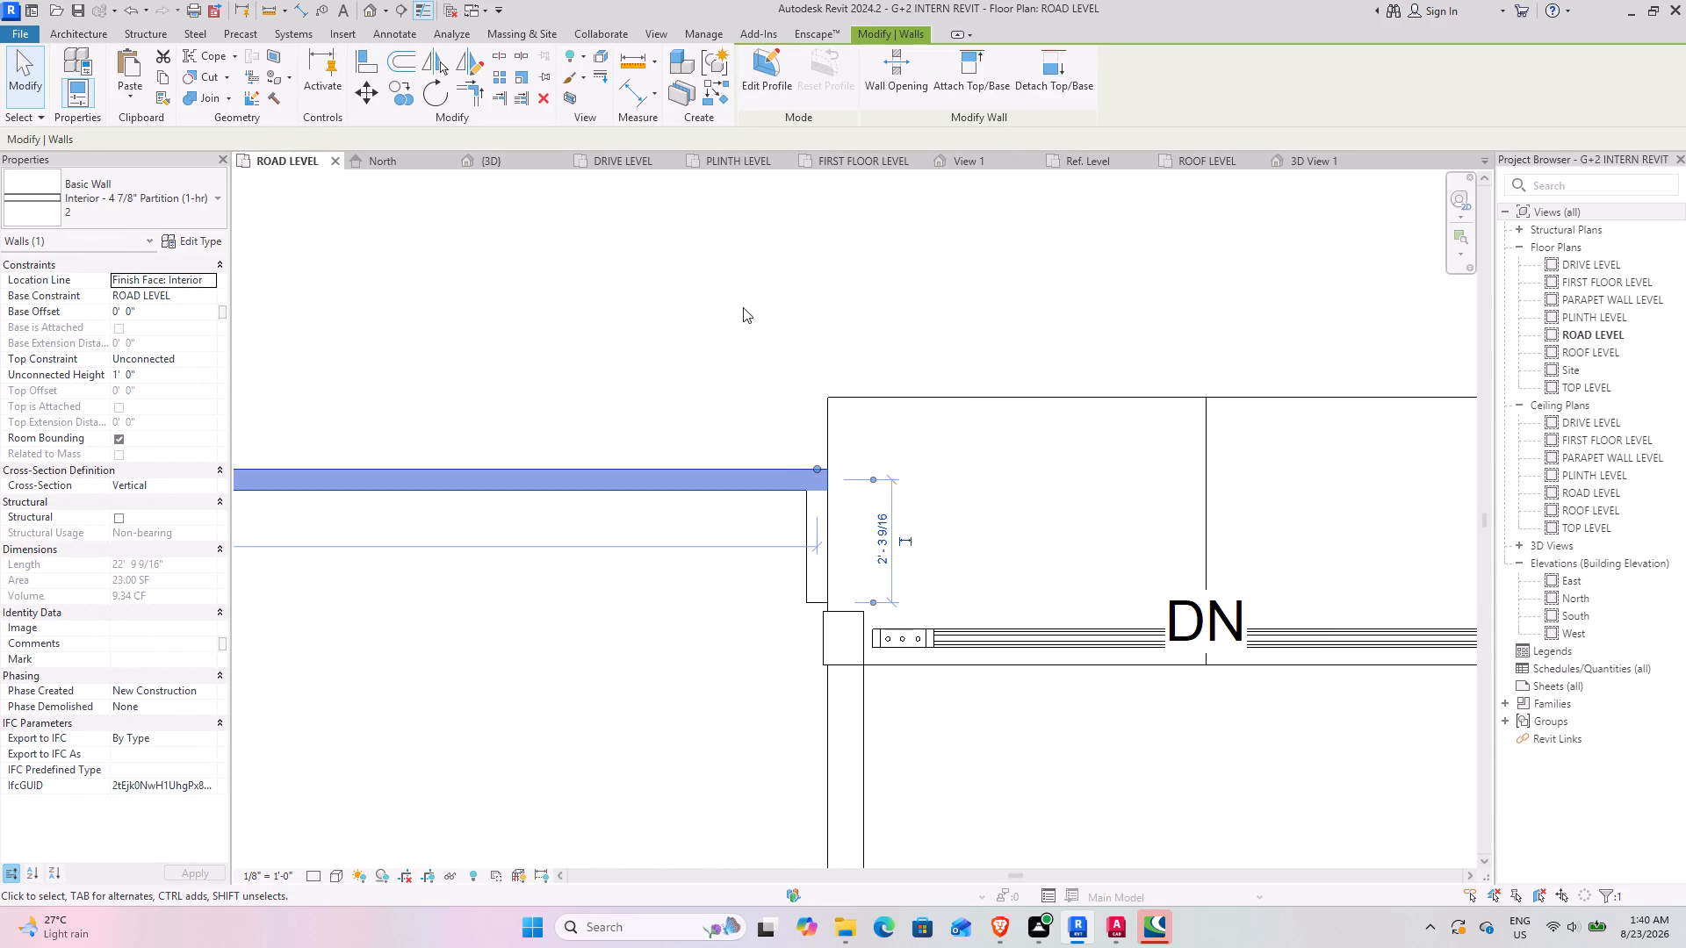
{"action": "key", "text": "Escape"}
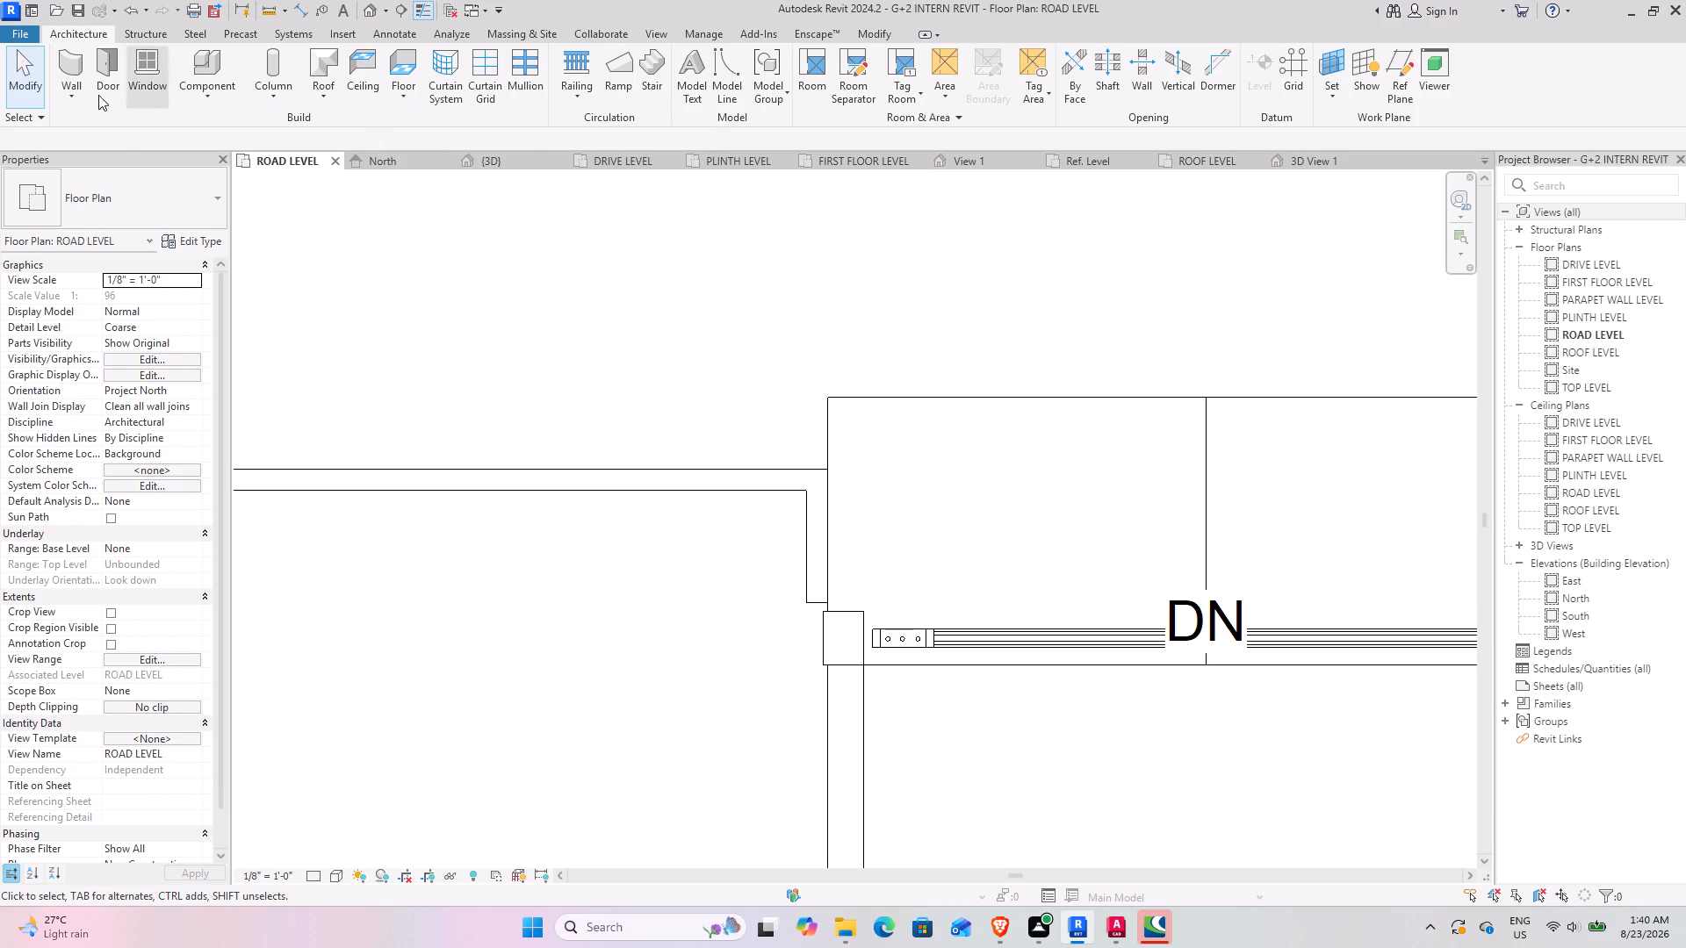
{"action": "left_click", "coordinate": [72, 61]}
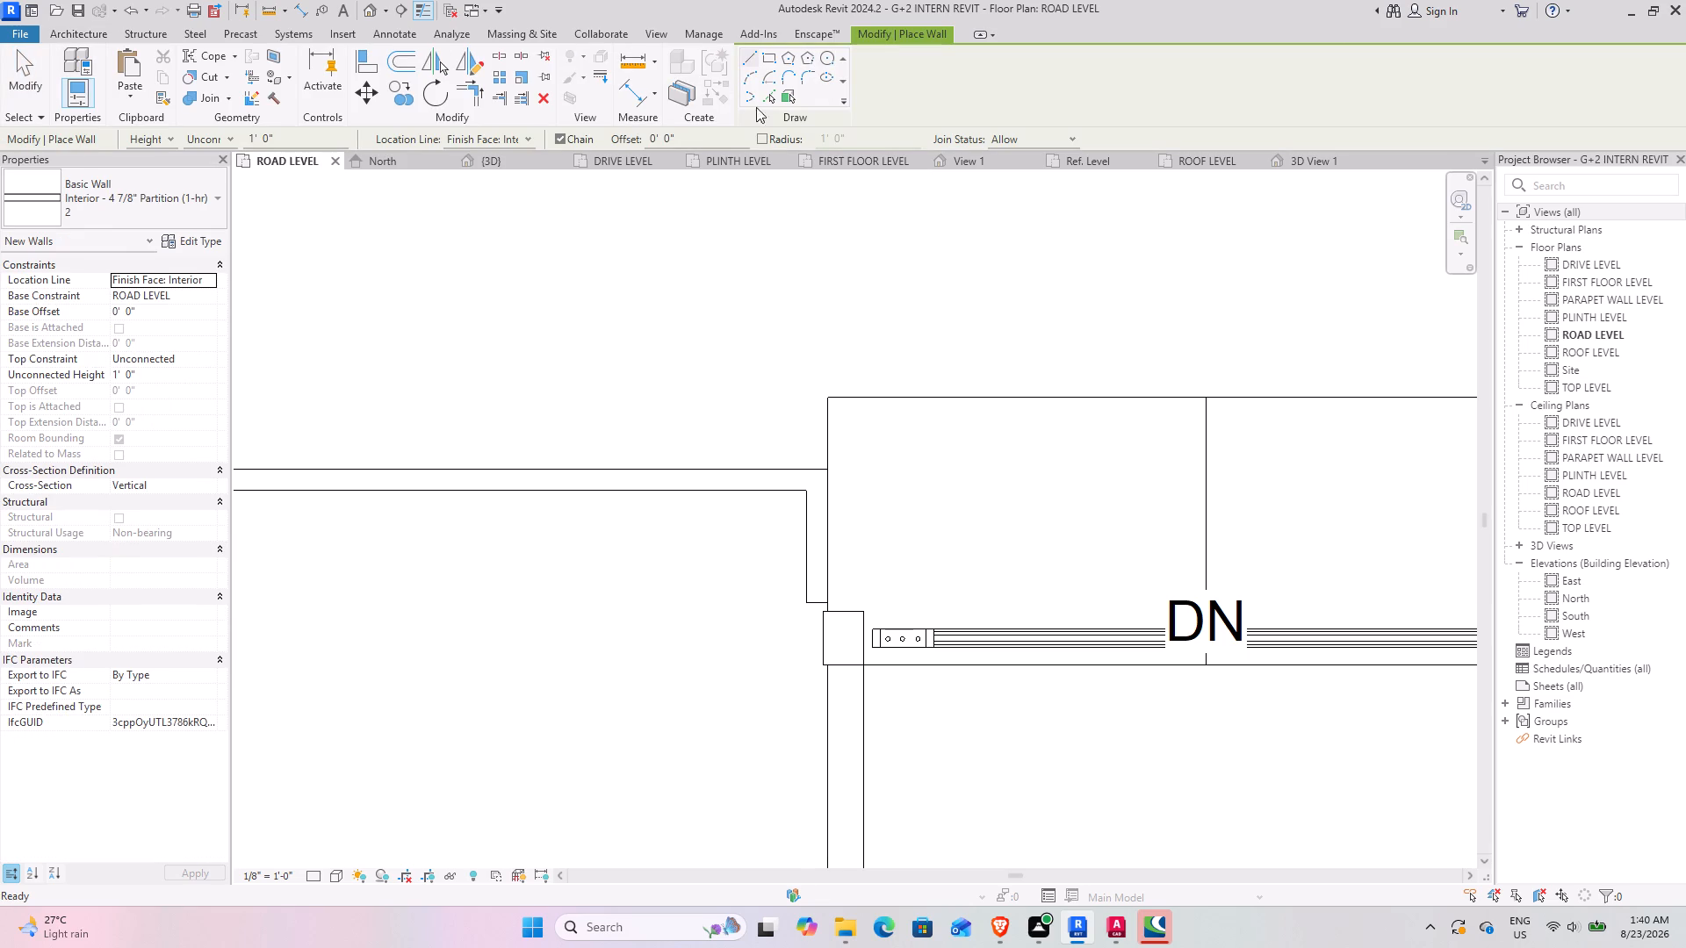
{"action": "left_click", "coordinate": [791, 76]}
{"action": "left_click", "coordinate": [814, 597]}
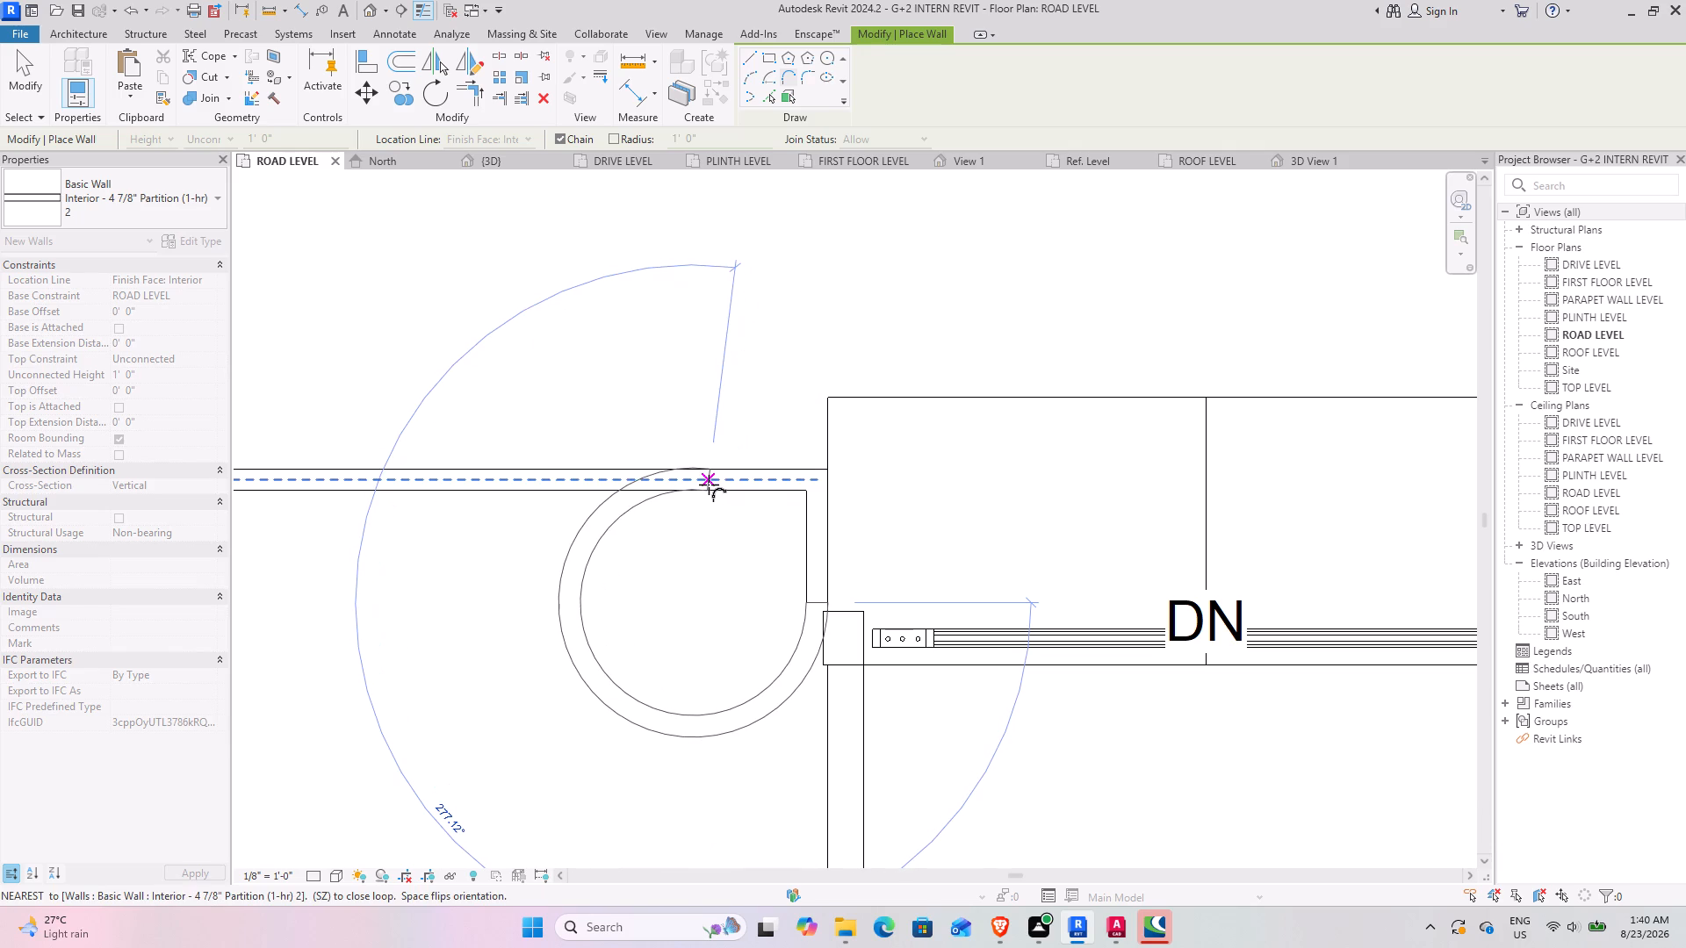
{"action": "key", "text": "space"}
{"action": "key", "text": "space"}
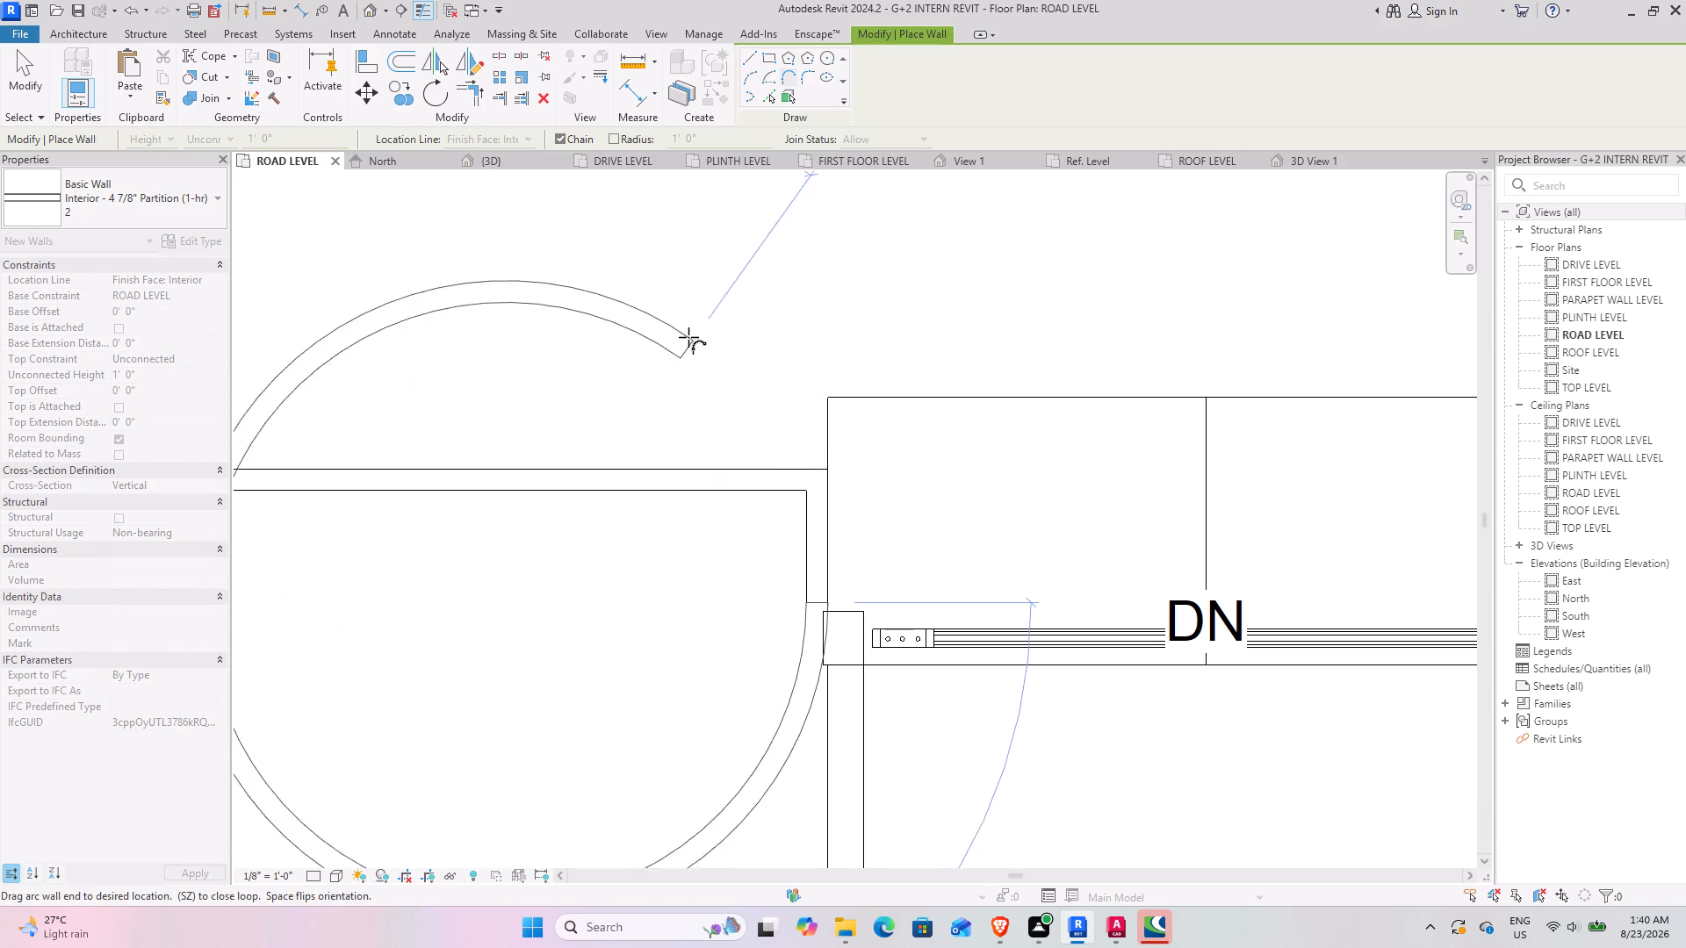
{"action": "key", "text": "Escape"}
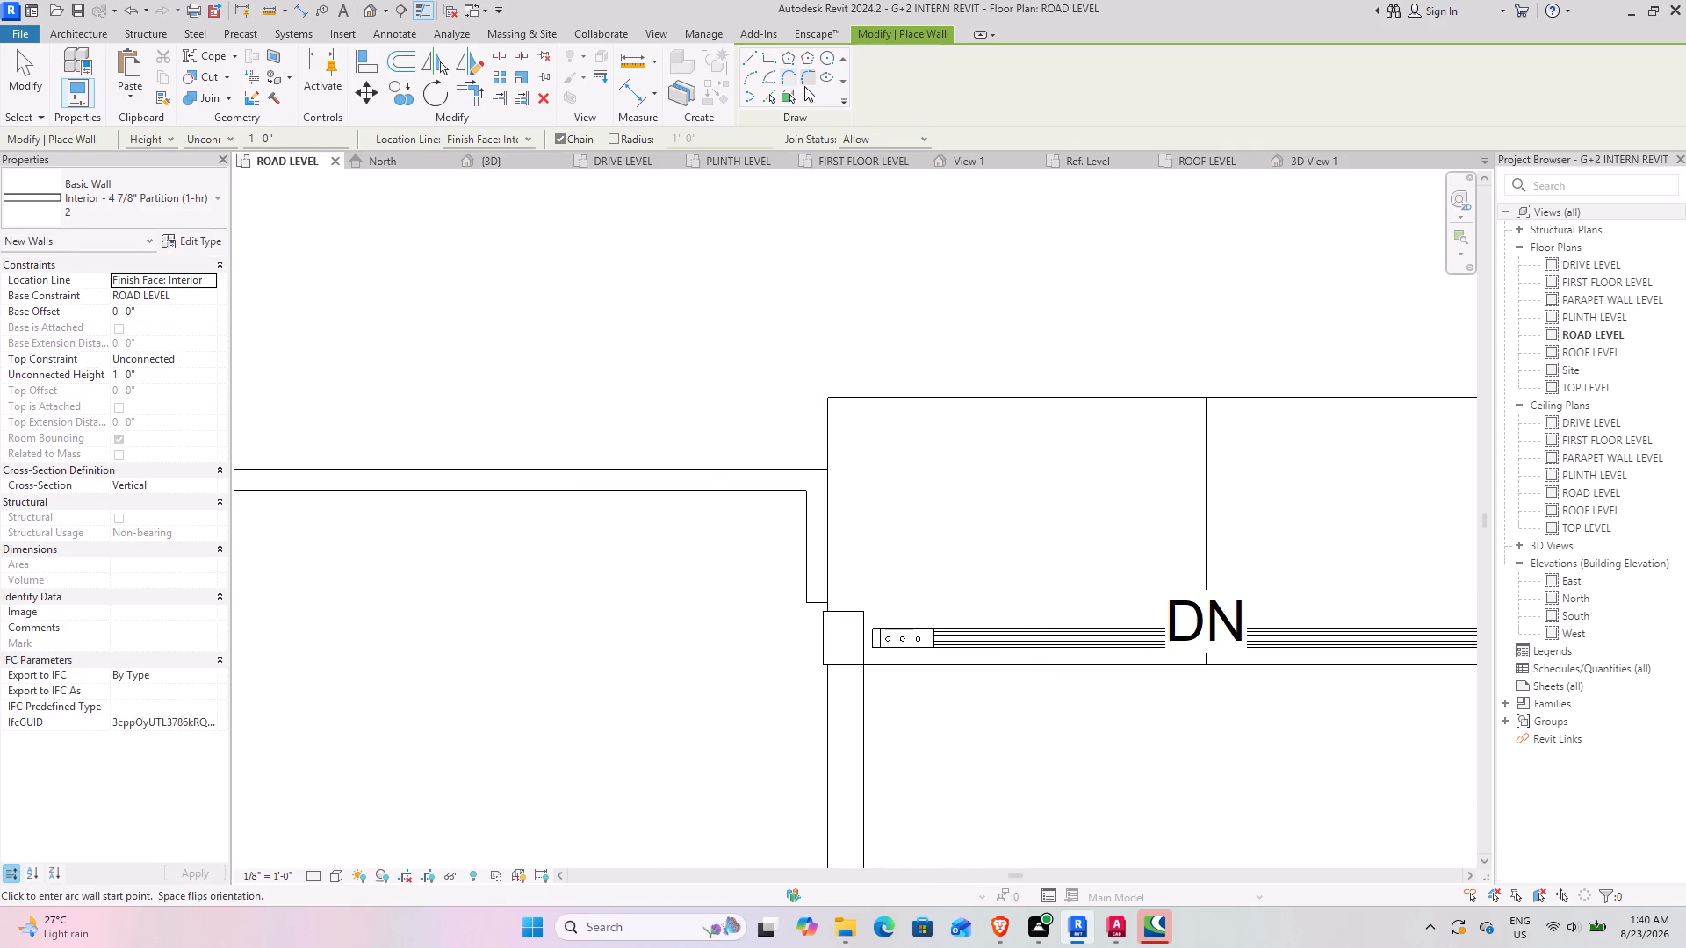
Round the corner between the long and short low walls with a fillet arc wall of about 2' 10" radius.
{"action": "left_click", "coordinate": [804, 86]}
{"action": "left_click", "coordinate": [678, 487]}
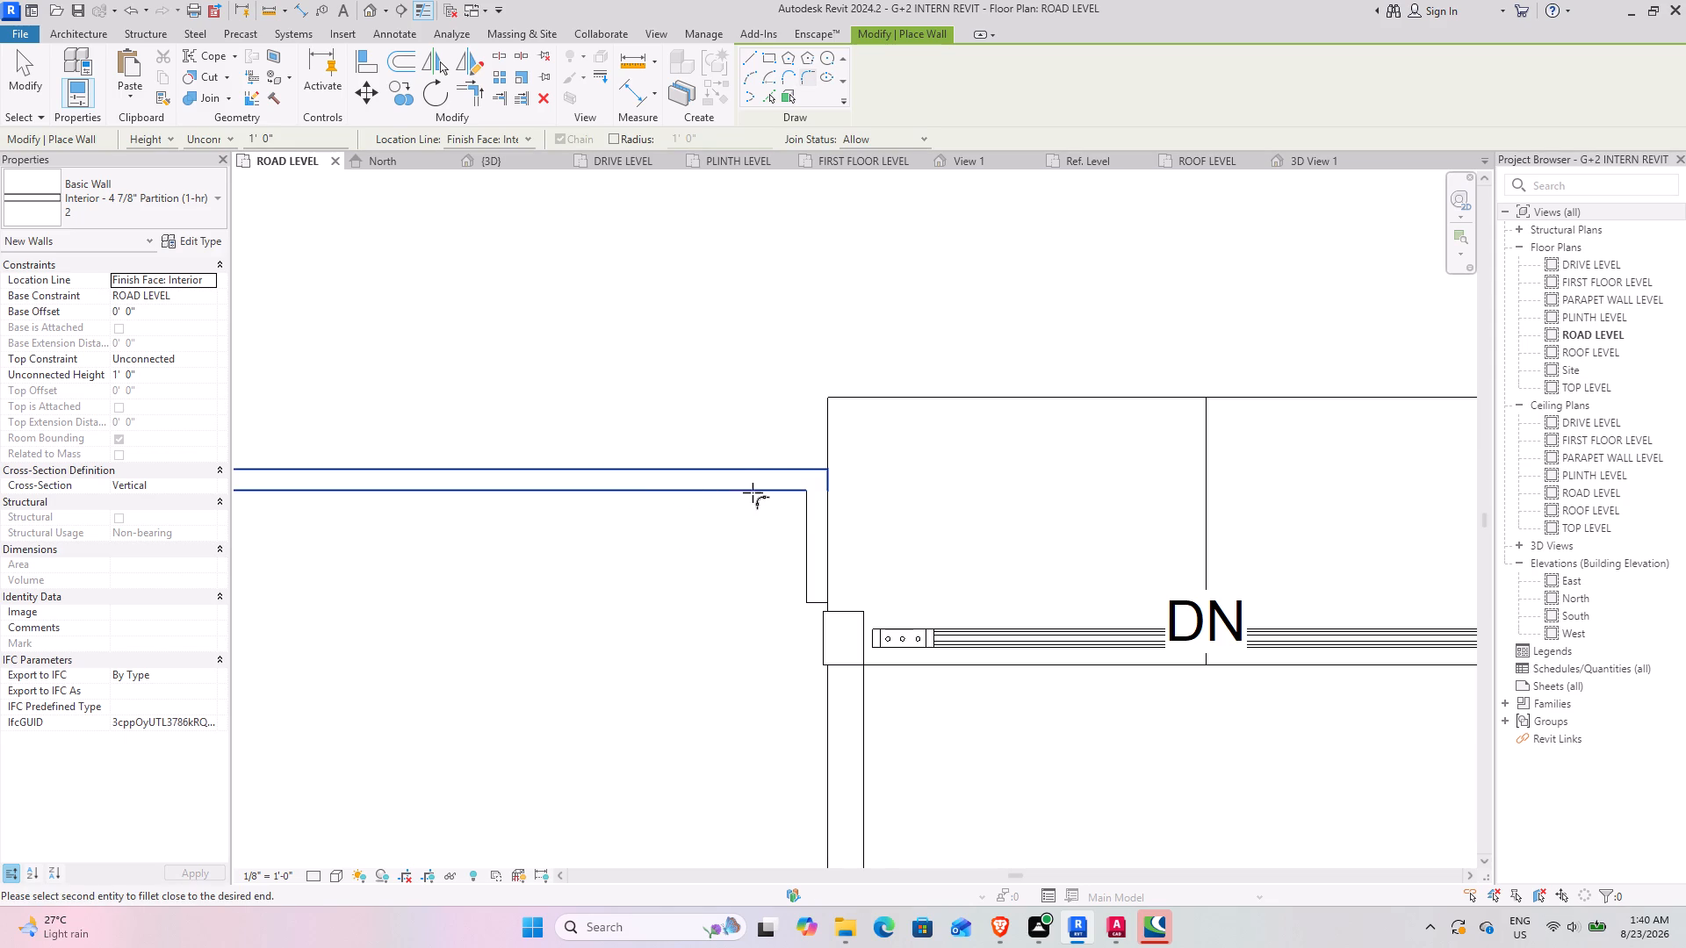
{"action": "left_click", "coordinate": [811, 557]}
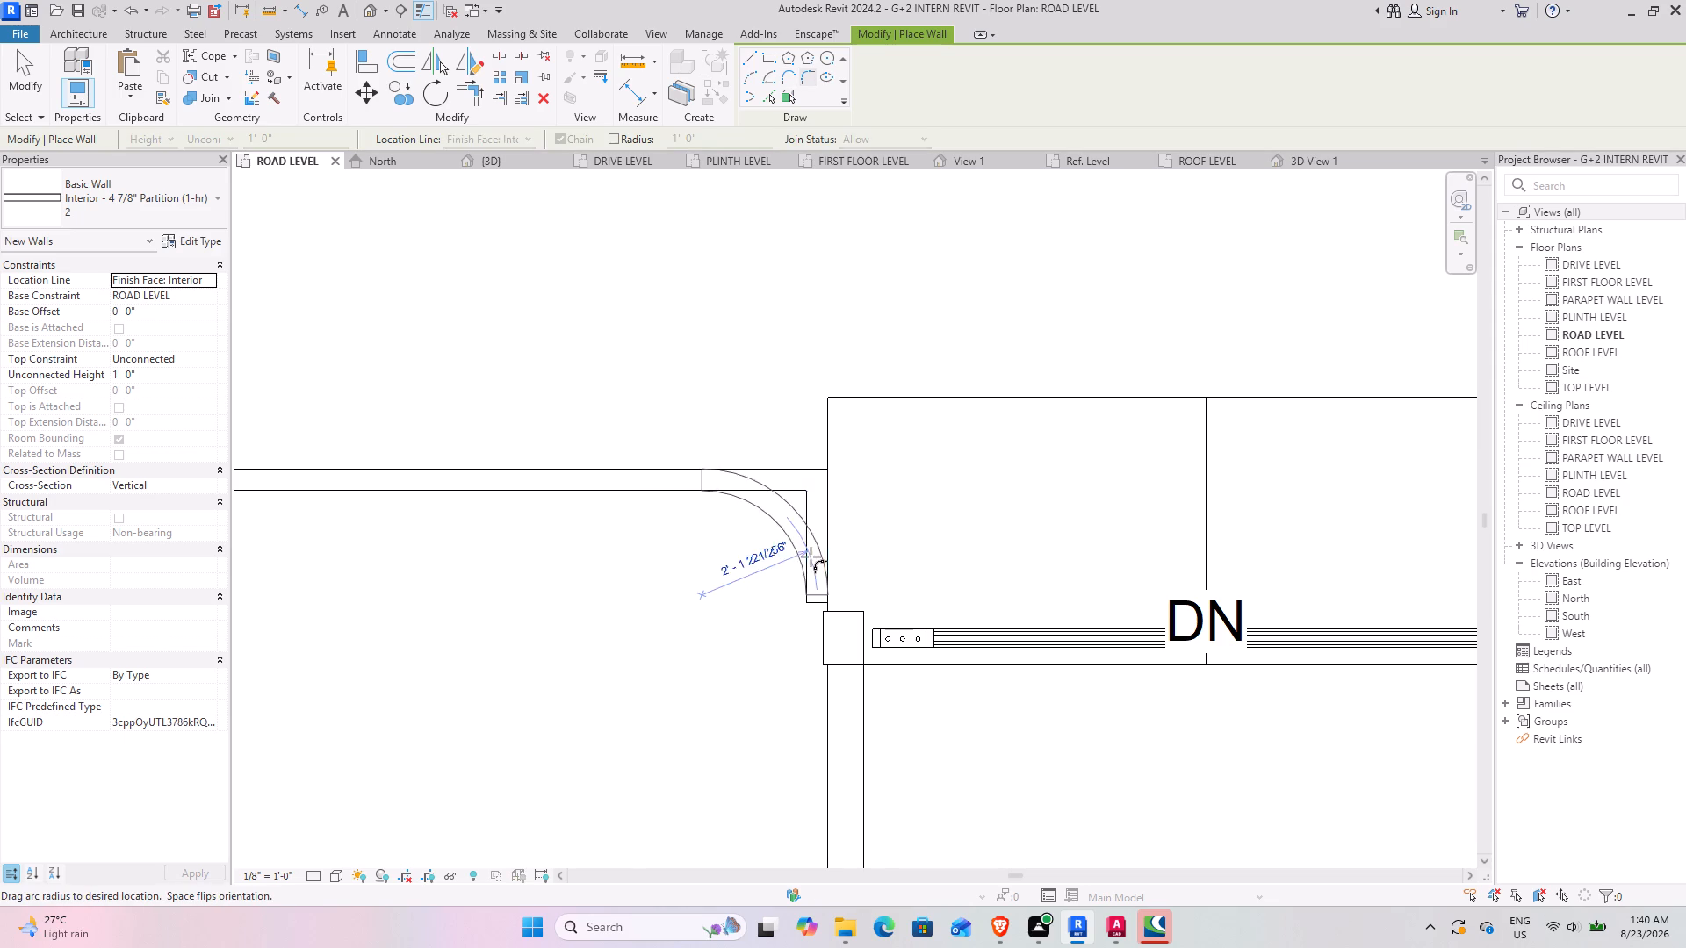
{"action": "left_click", "coordinate": [738, 499]}
{"action": "key", "text": "Escape"}
{"action": "key", "text": "Escape"}
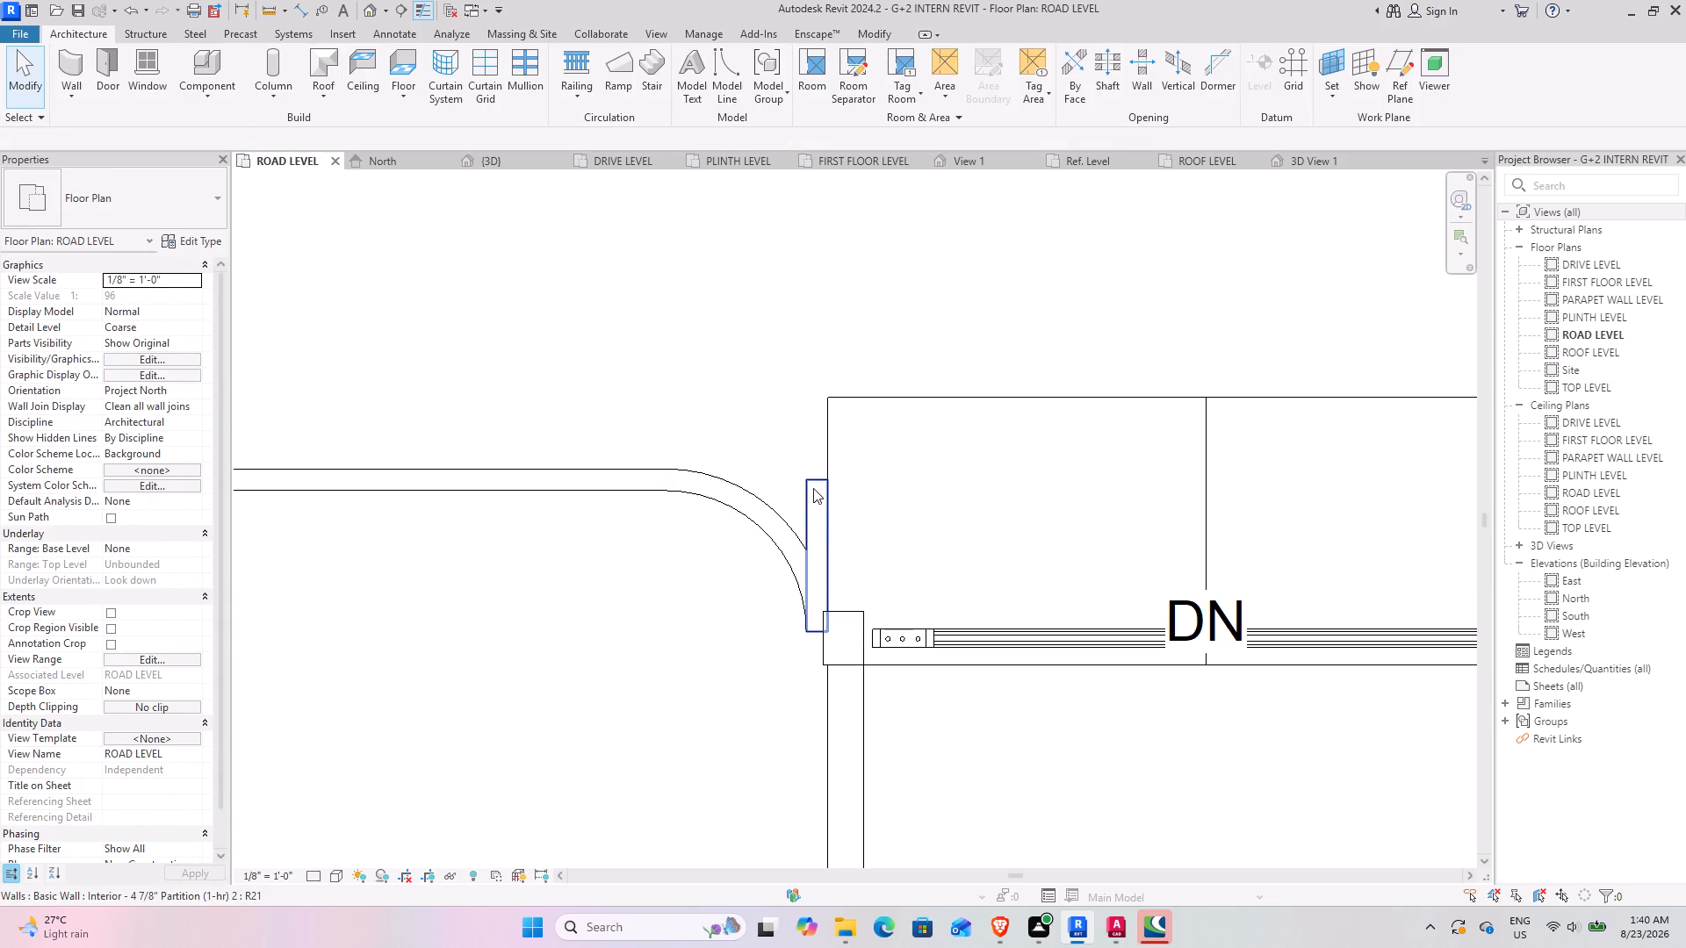
Delete the leftover short straight wall between the curved wall and the ramp edge.
{"action": "left_click", "coordinate": [813, 488]}
{"action": "left_click", "coordinate": [544, 101]}
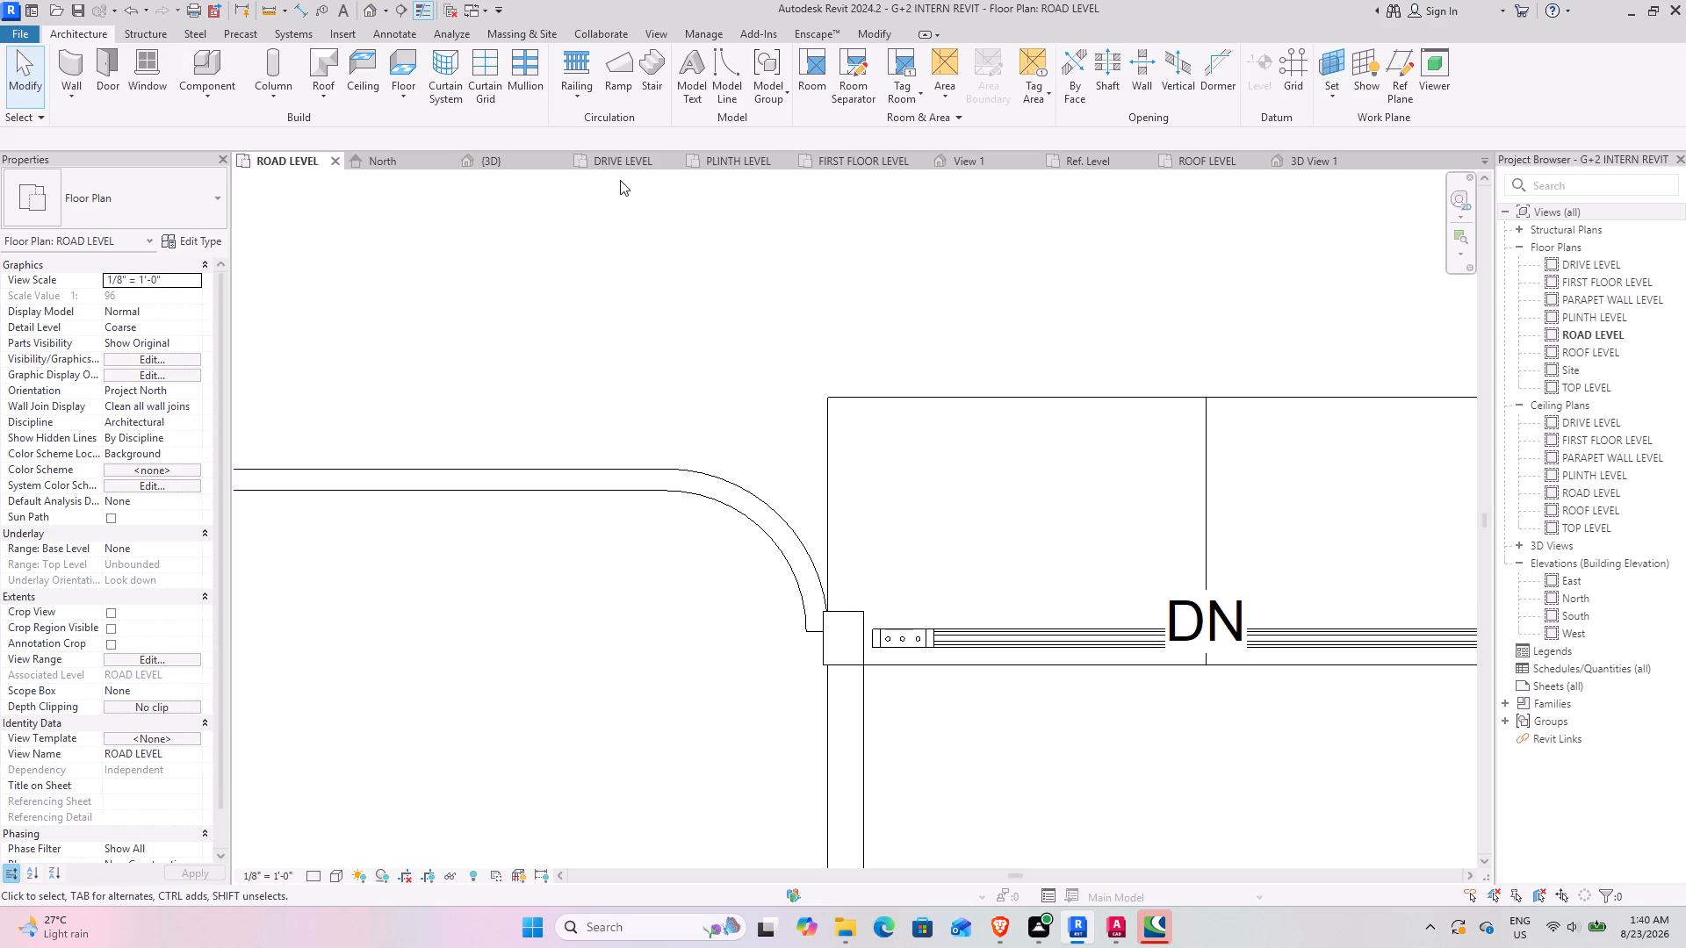
Mirror the long straight wall and its curved end about the ramp's centre line to the other side of the gate.
{"action": "scroll", "coordinate": [653, 419], "scroll_direction": "down", "scroll_amount": 8}
{"action": "middle_click_drag", "start_coordinate": [592, 443], "coordinate": [622, 459]}
{"action": "left_click_drag", "start_coordinate": [681, 535], "coordinate": [610, 440]}
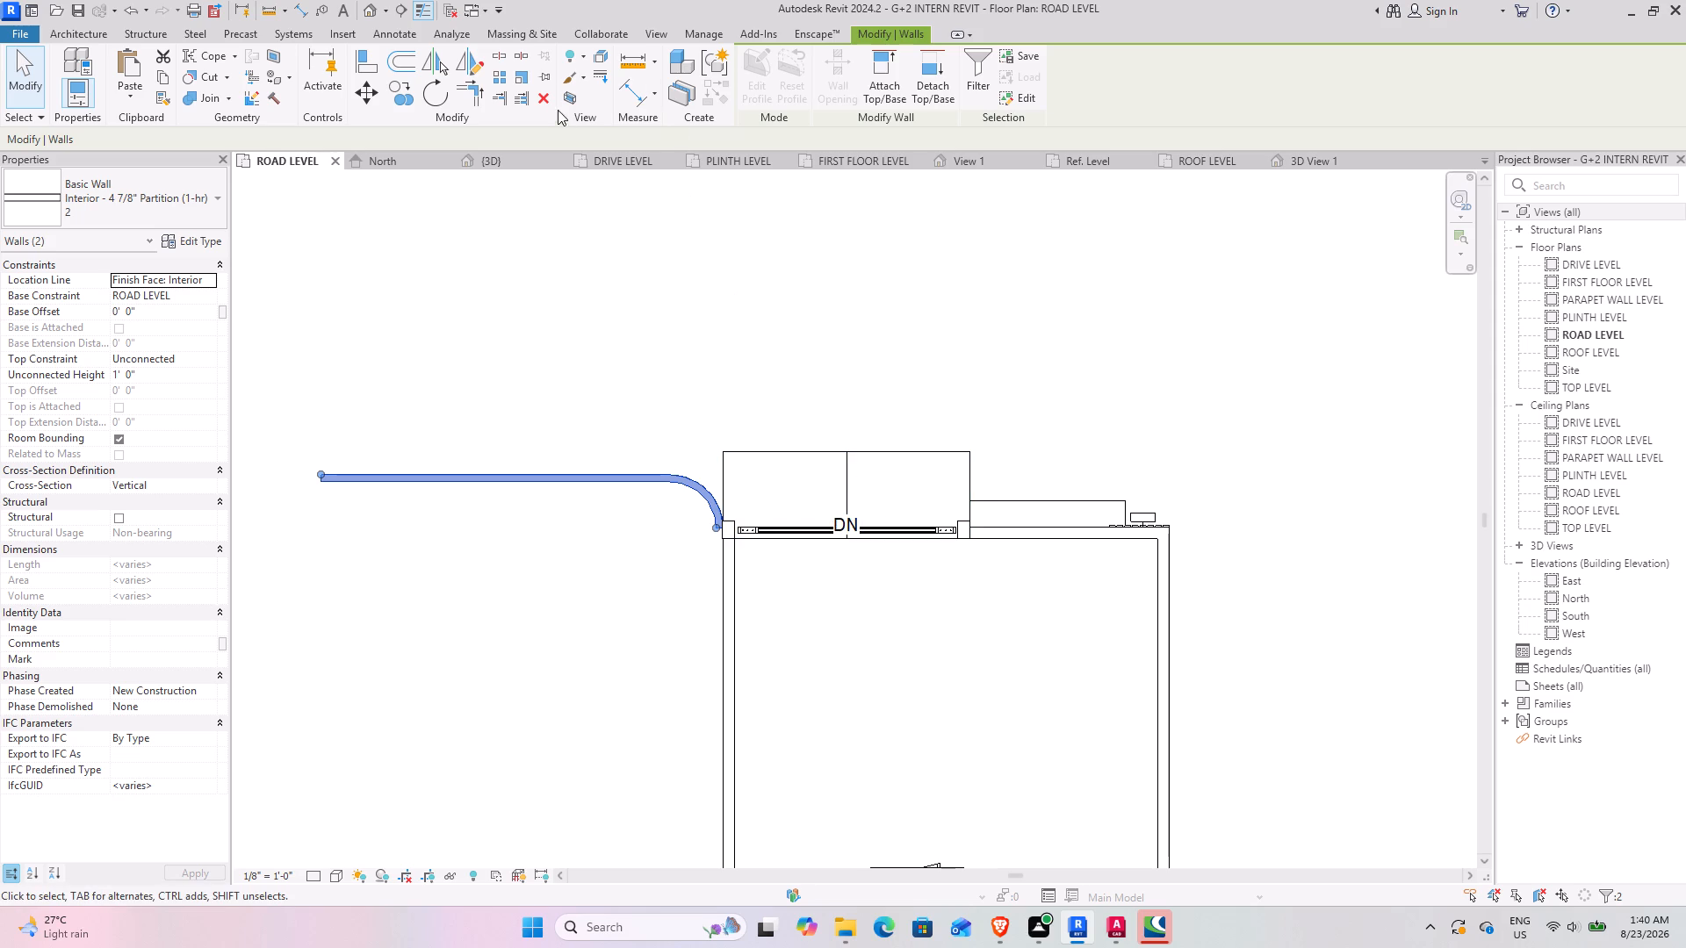
{"action": "left_click", "coordinate": [442, 62]}
{"action": "left_click", "coordinate": [847, 485]}
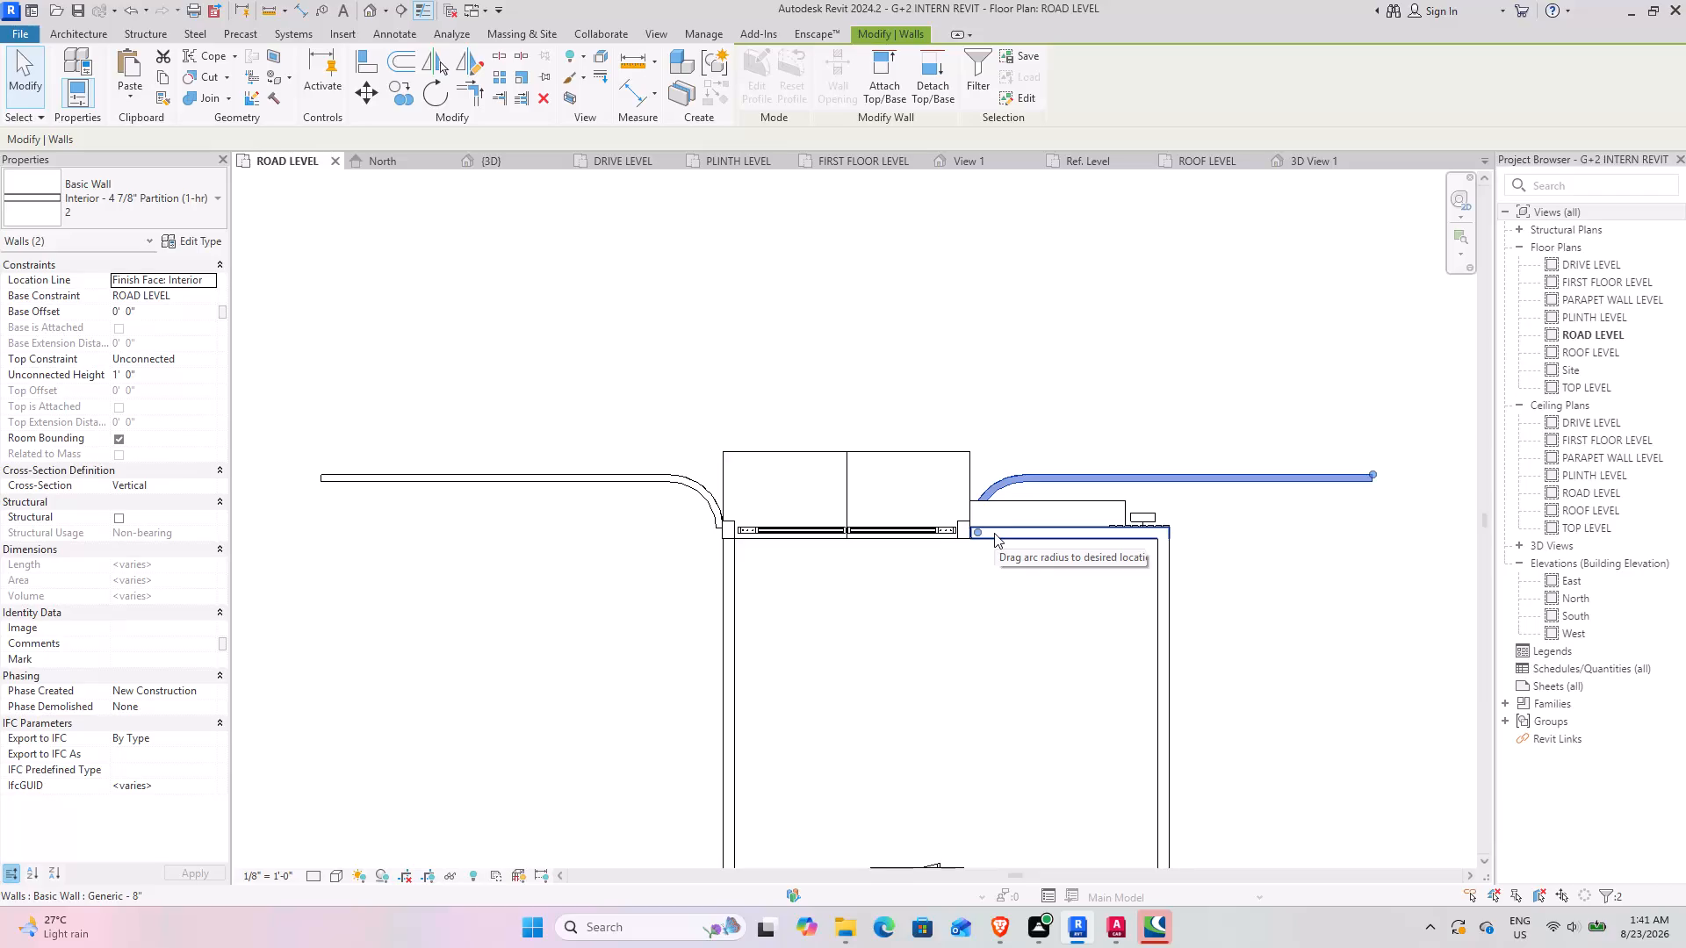
Nudge the mirrored wall pair and the original wall pair one increment each inward, toward their gate posts.
{"action": "key", "text": "Left"}
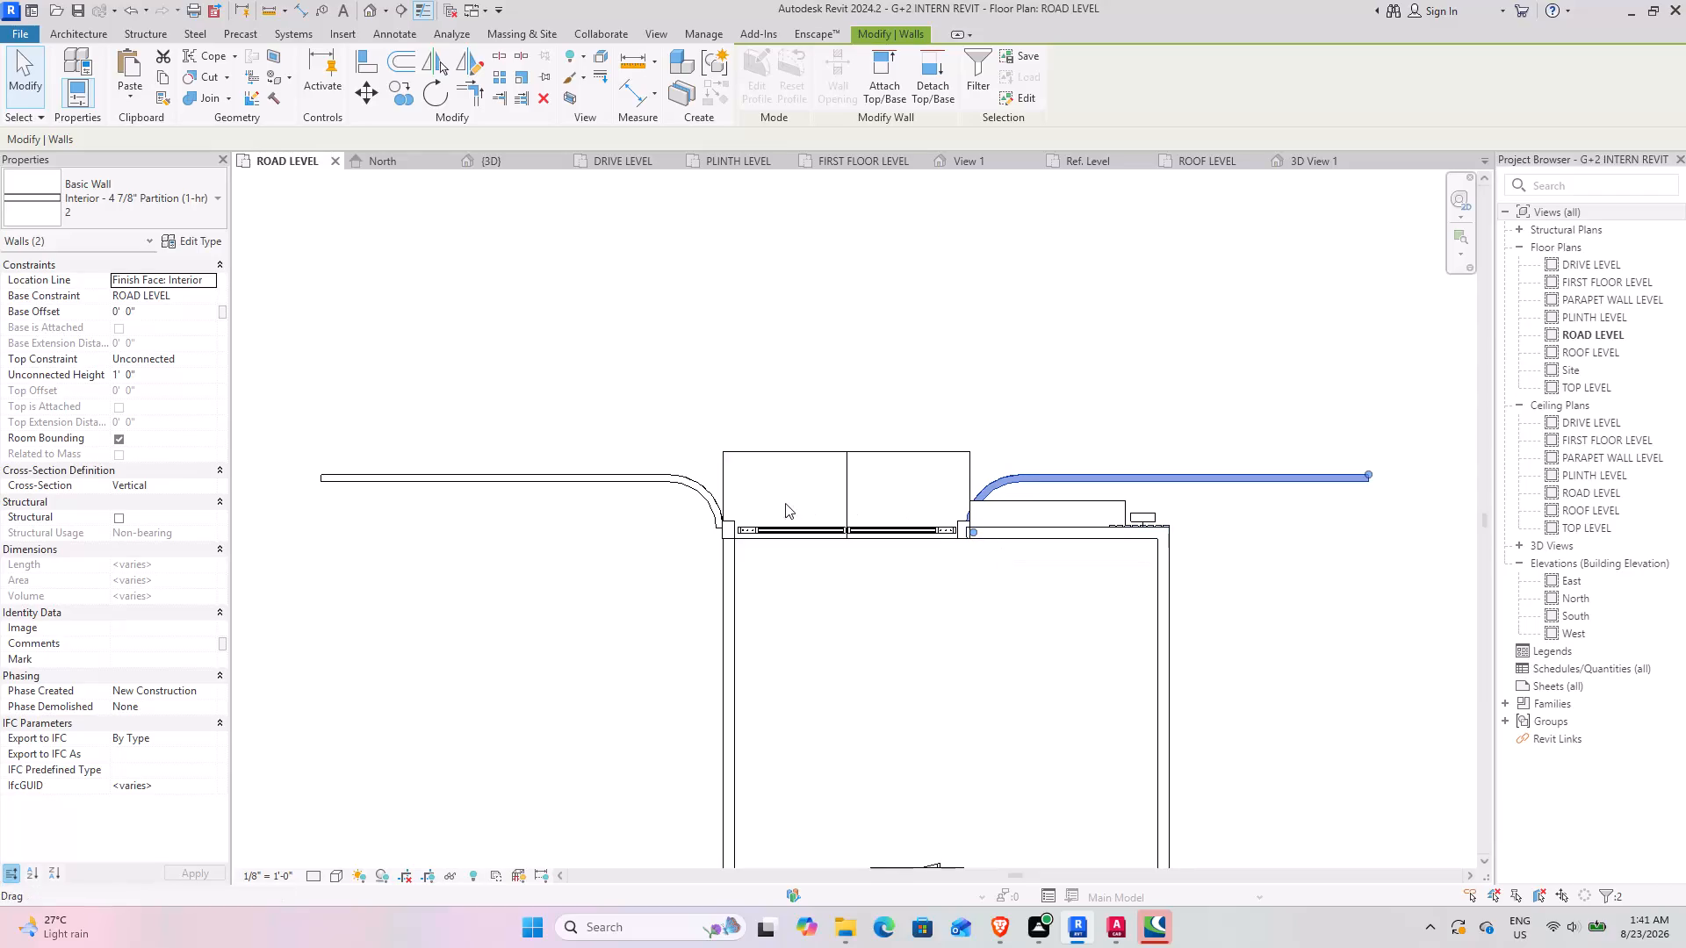
{"action": "left_click", "coordinate": [710, 498]}
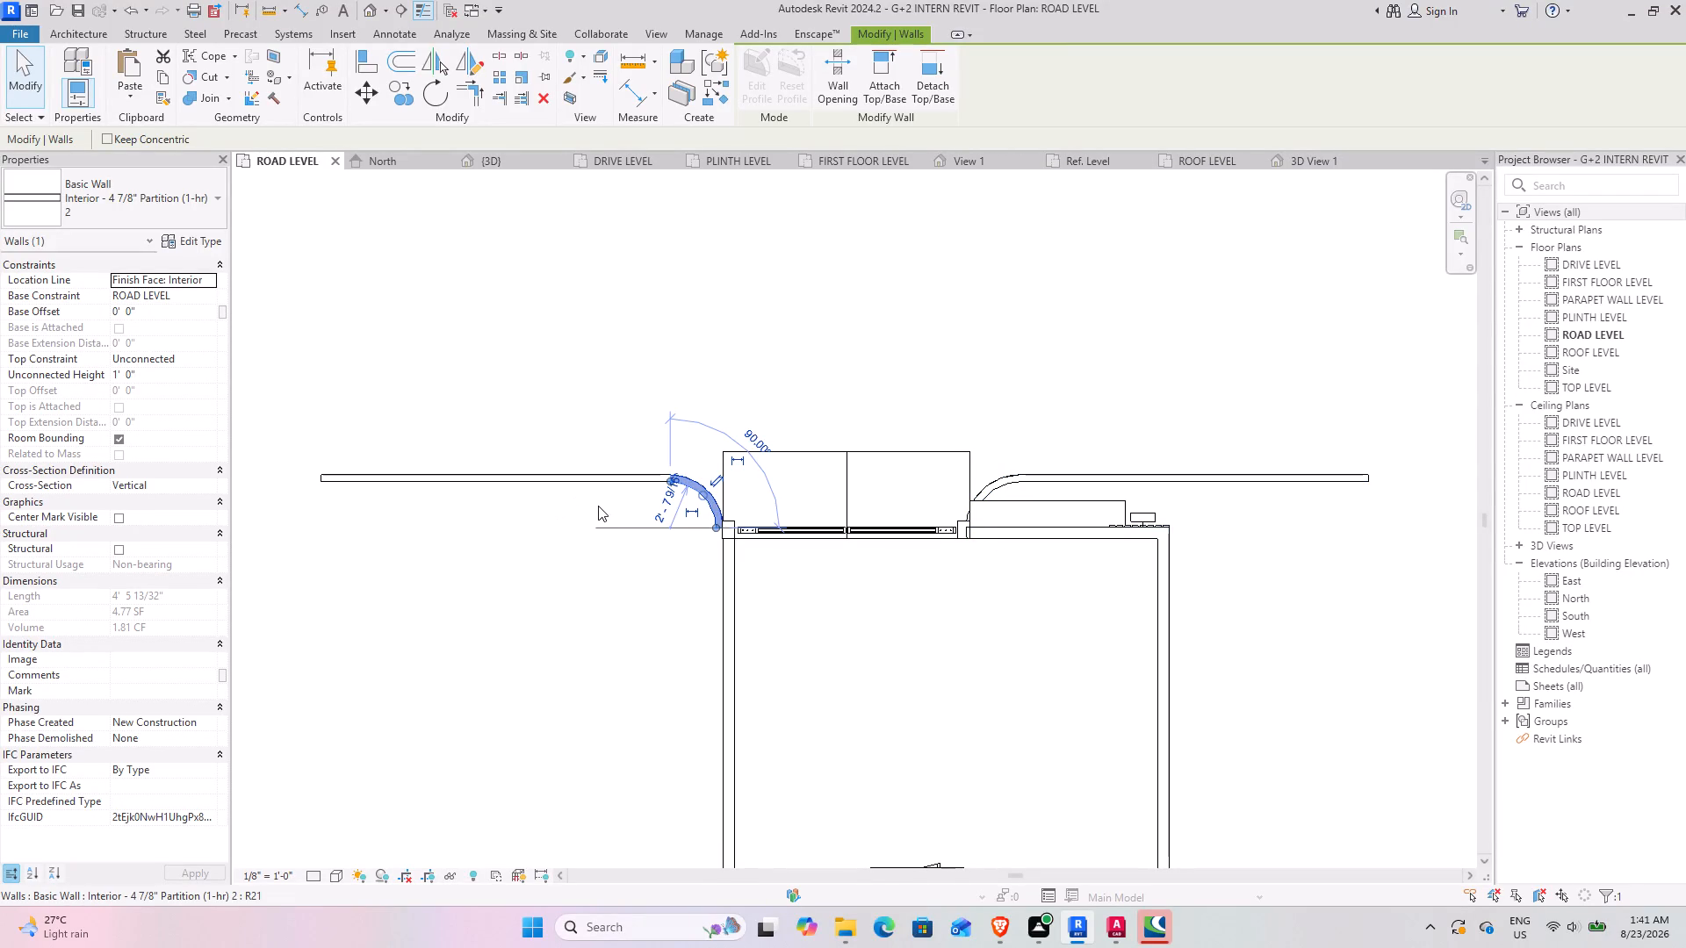
{"action": "left_click_drag", "start_coordinate": [599, 507], "coordinate": [563, 466], "text": "ctrl"}
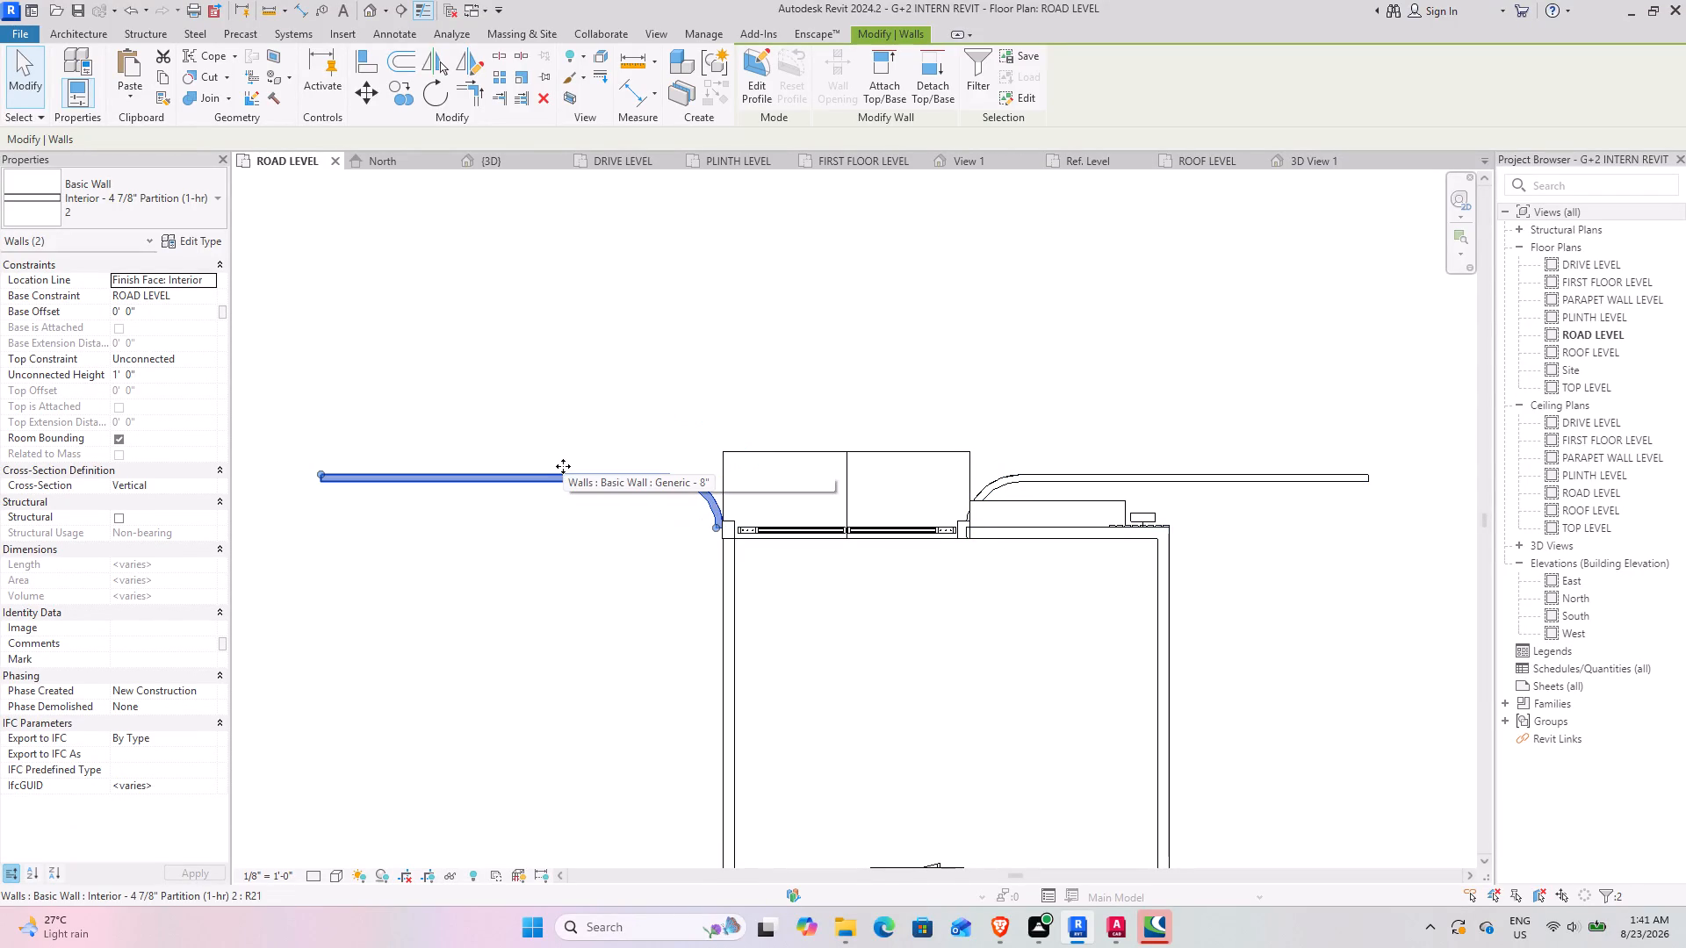
{"action": "key", "text": "Right"}
{"action": "left_click", "coordinate": [685, 341]}
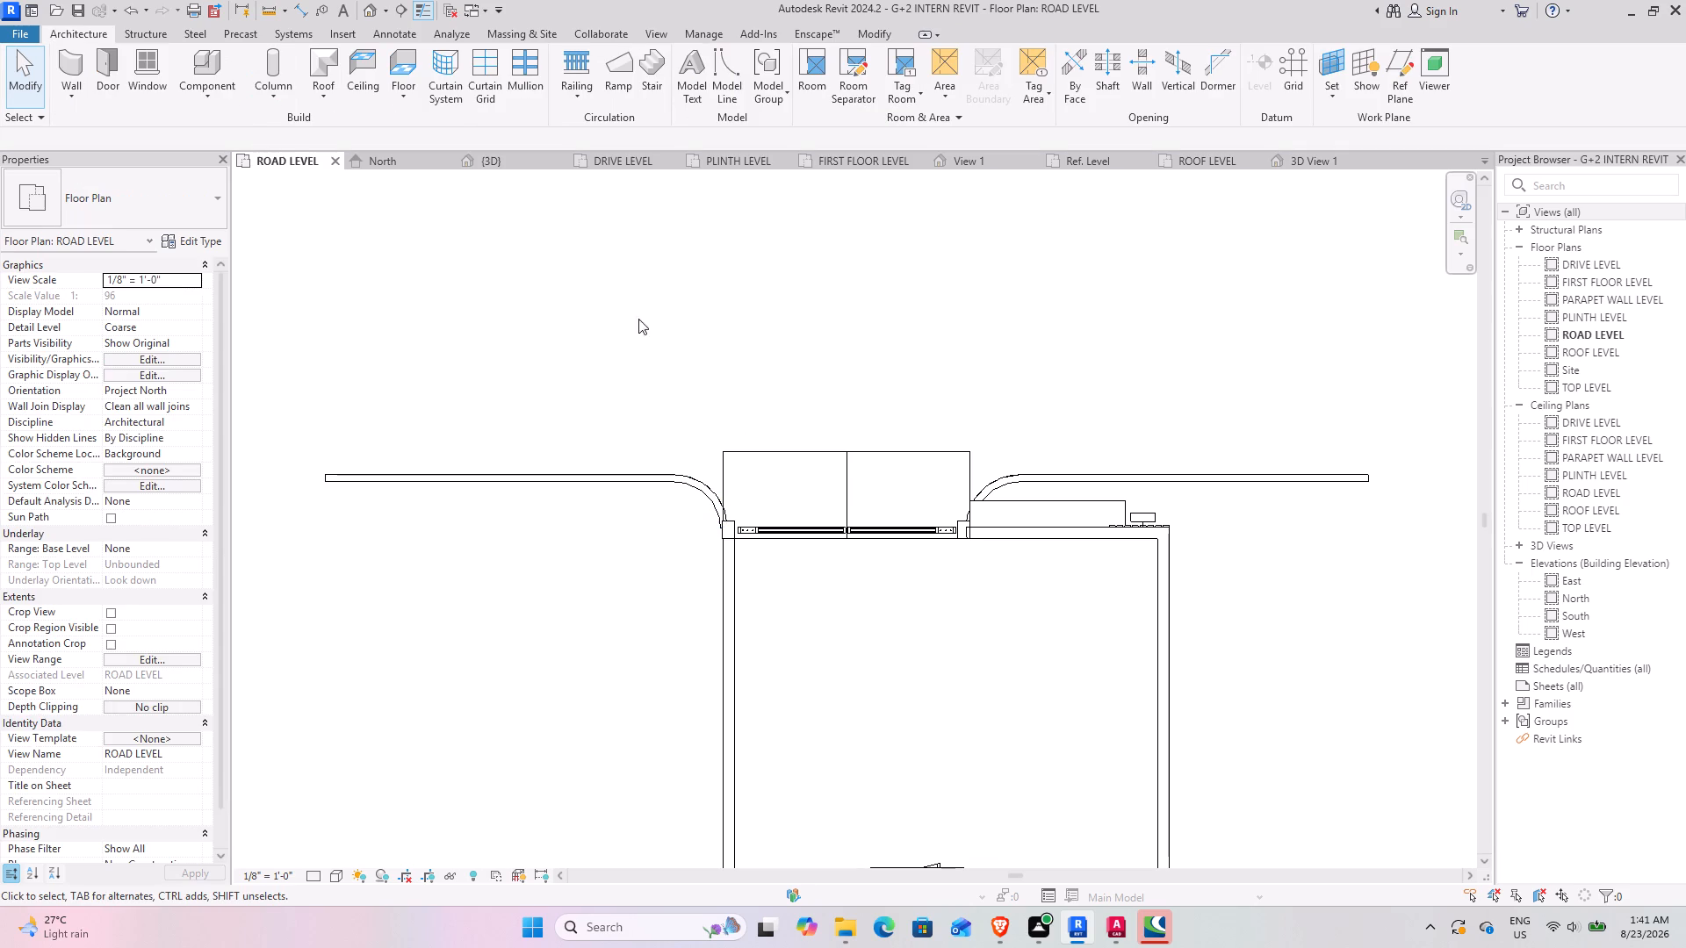
Check the low walls beside the ramp in the 3D view and select the curved wall on each side of the gate.
{"action": "left_click", "coordinate": [512, 161]}
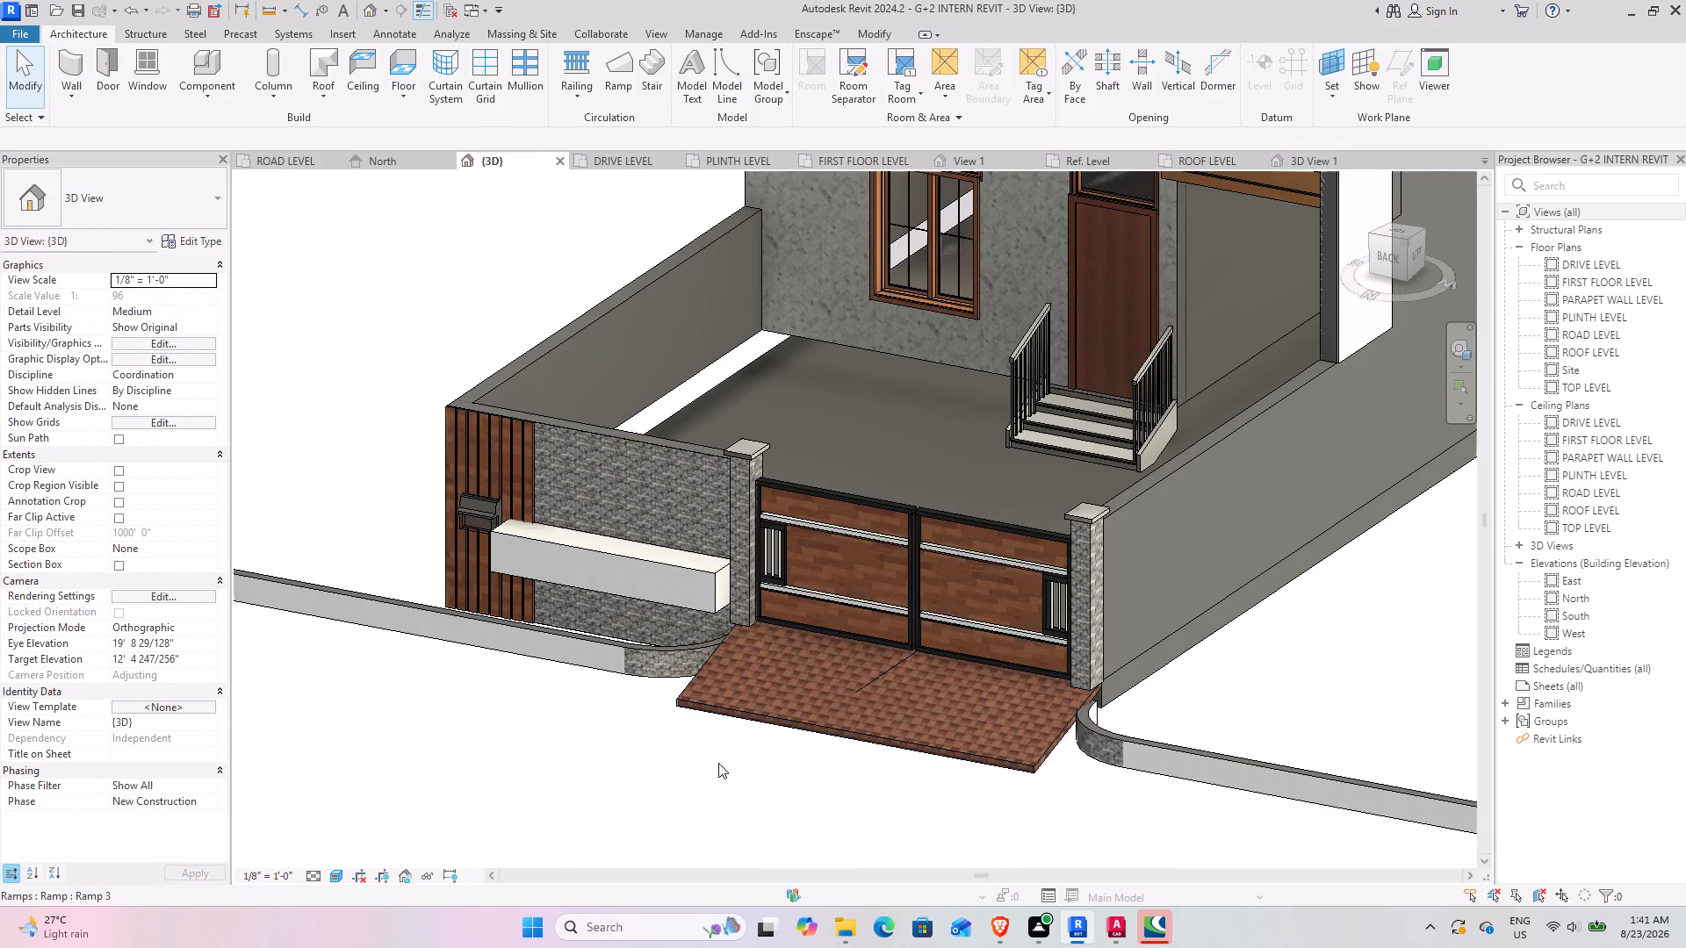
{"action": "middle_click_drag", "start_coordinate": [652, 753], "coordinate": [650, 701], "text": "shift"}
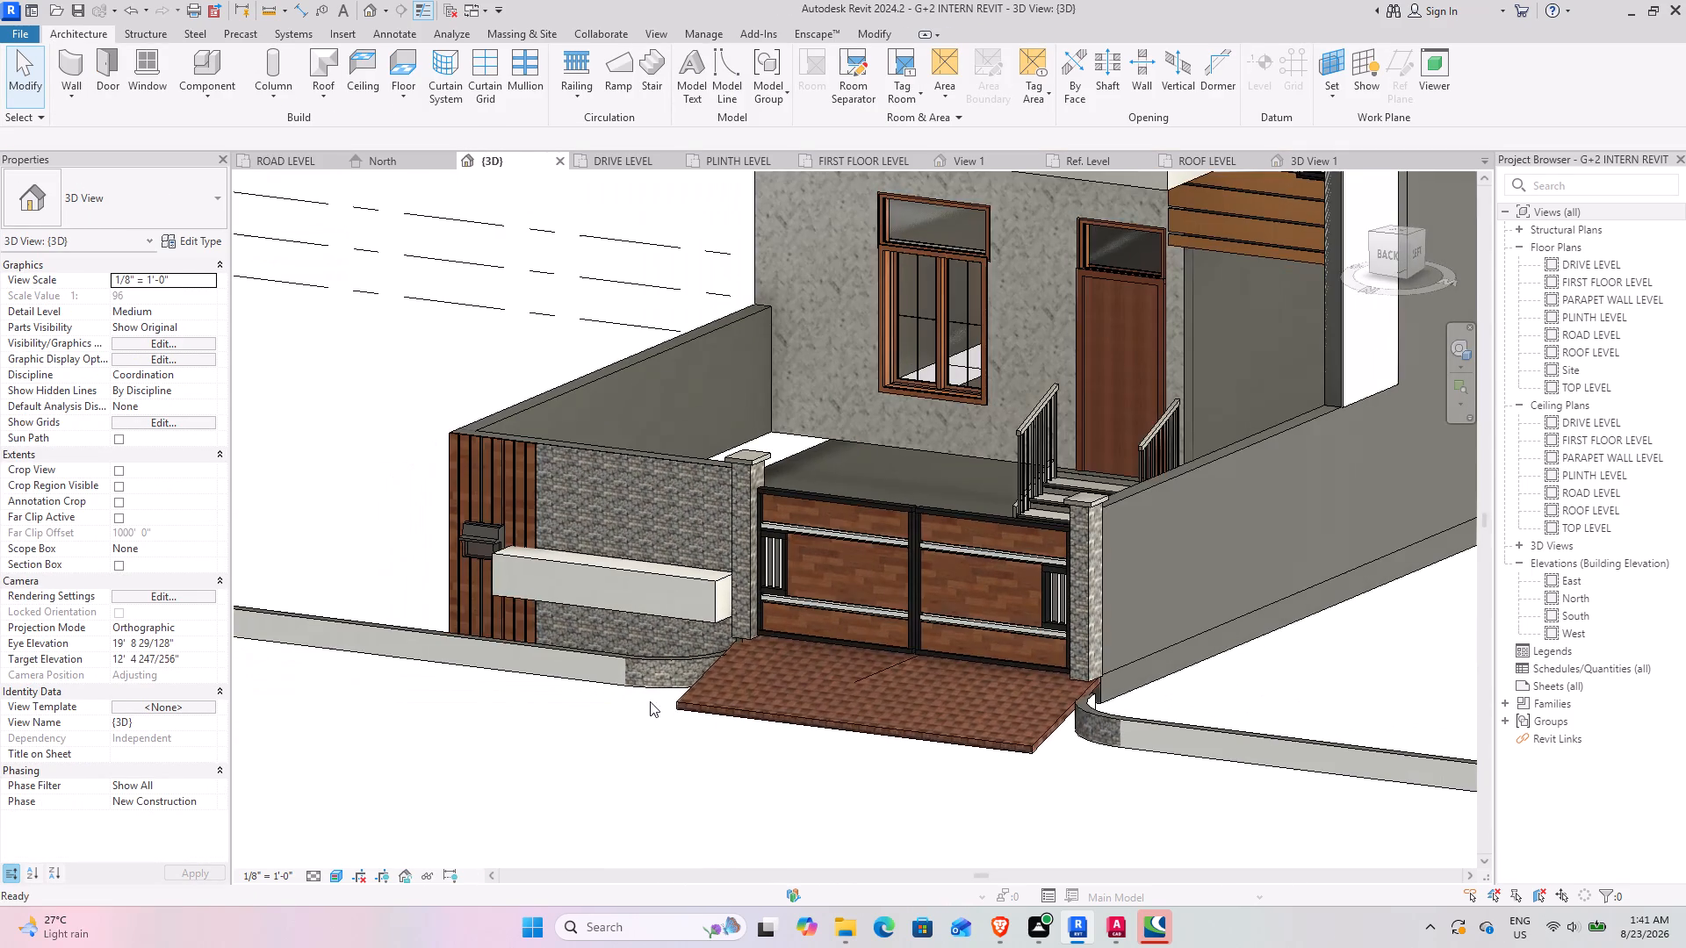
{"action": "left_click", "coordinate": [659, 667]}
{"action": "middle_click_drag", "start_coordinate": [597, 720], "coordinate": [627, 722], "text": "shift"}
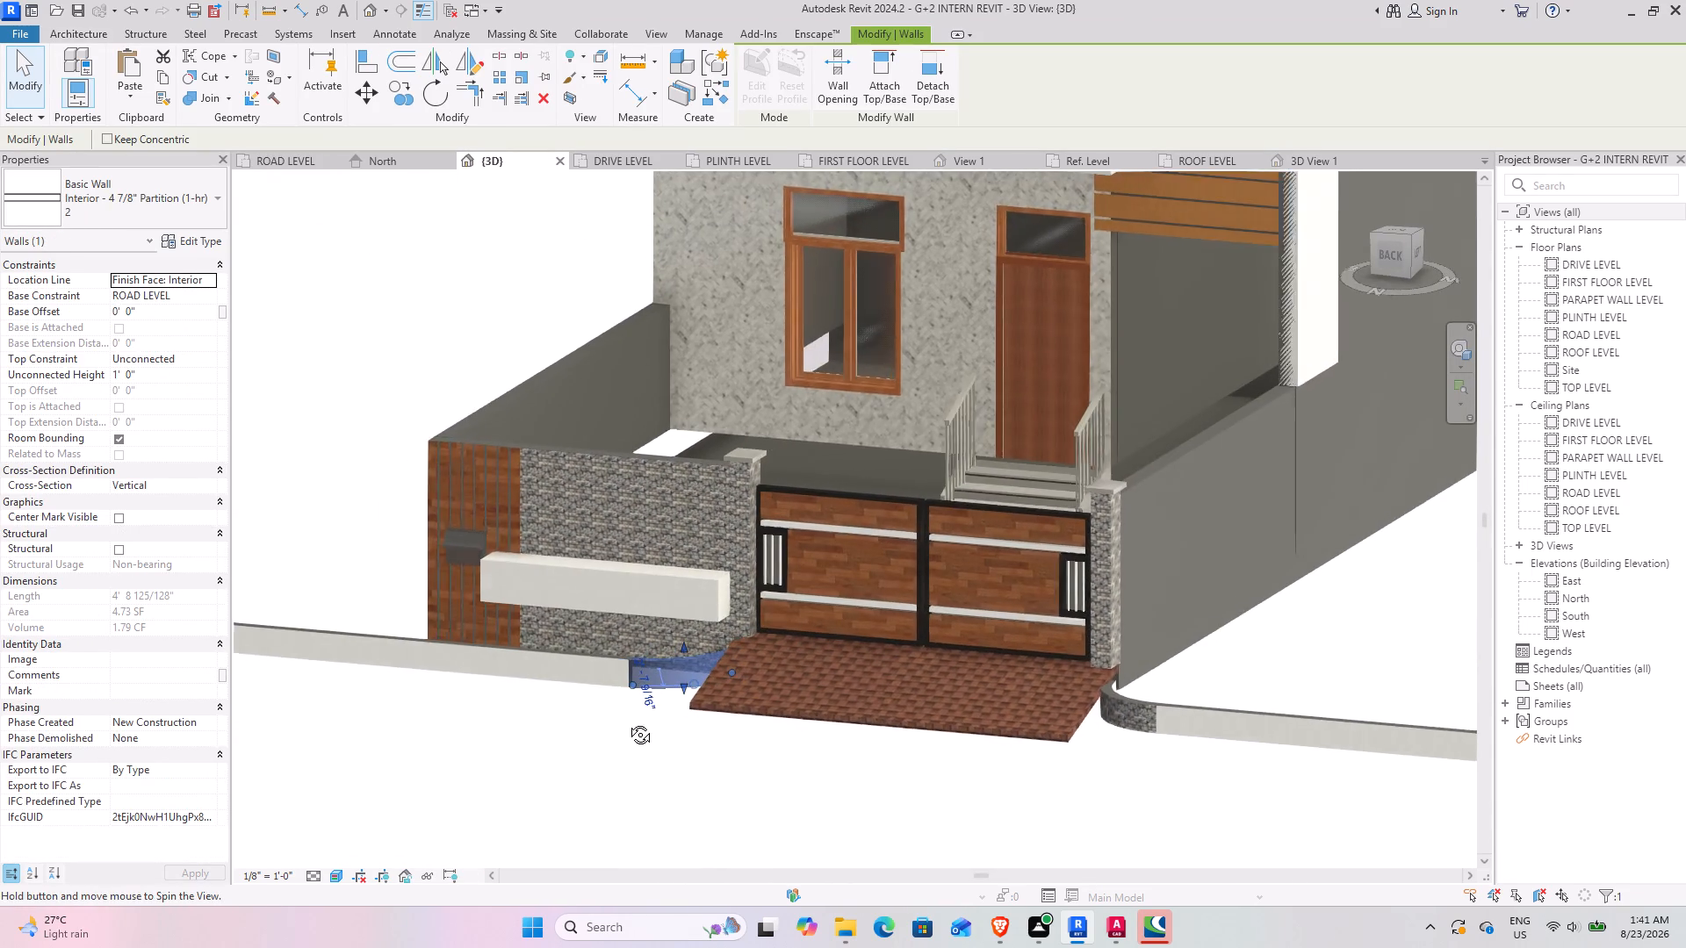
{"action": "middle_click_drag", "start_coordinate": [627, 722], "coordinate": [622, 724], "text": "shift"}
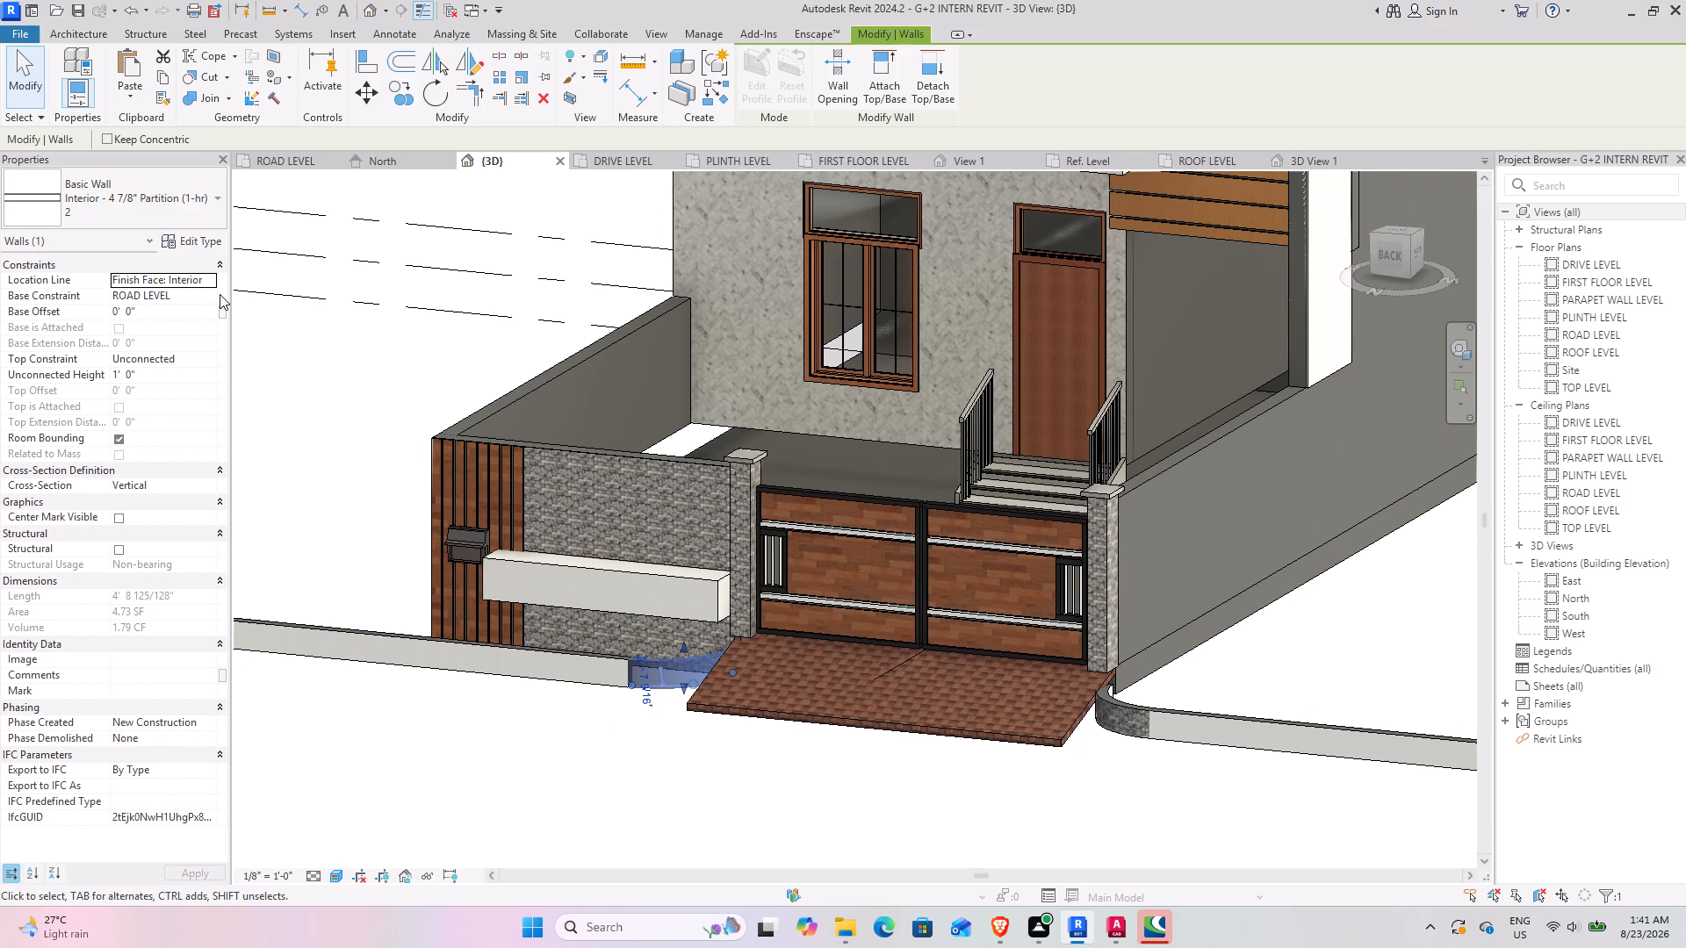
{"action": "left_click", "coordinate": [707, 808]}
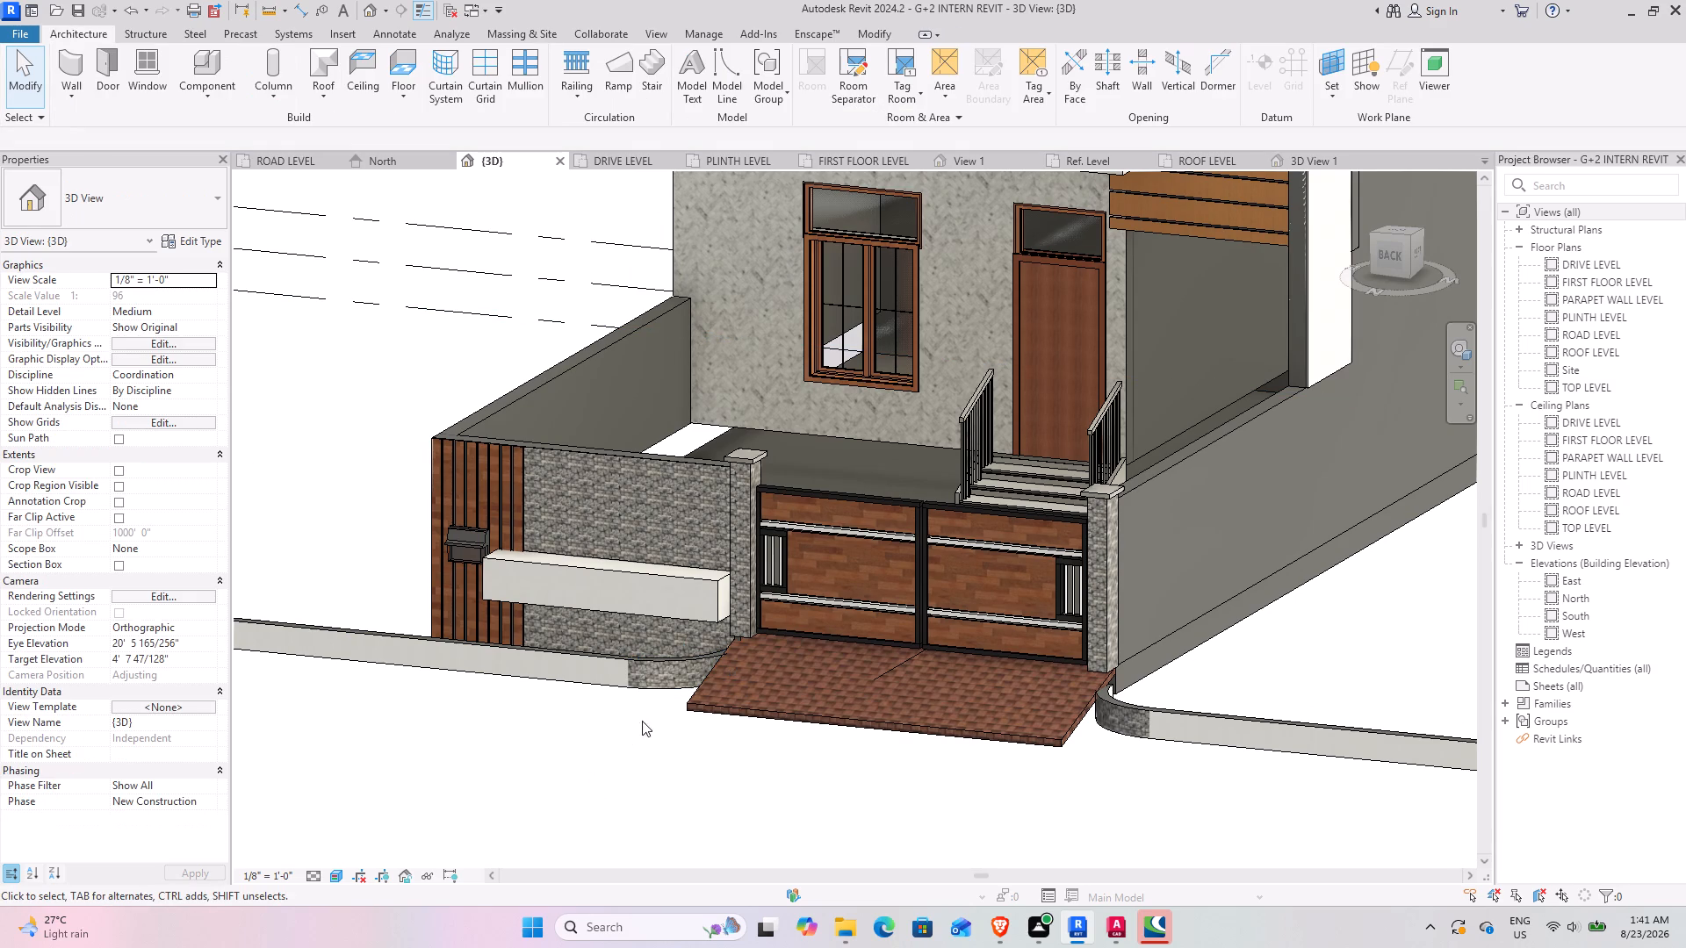
{"action": "middle_click_drag", "start_coordinate": [623, 721], "coordinate": [660, 712], "text": "shift"}
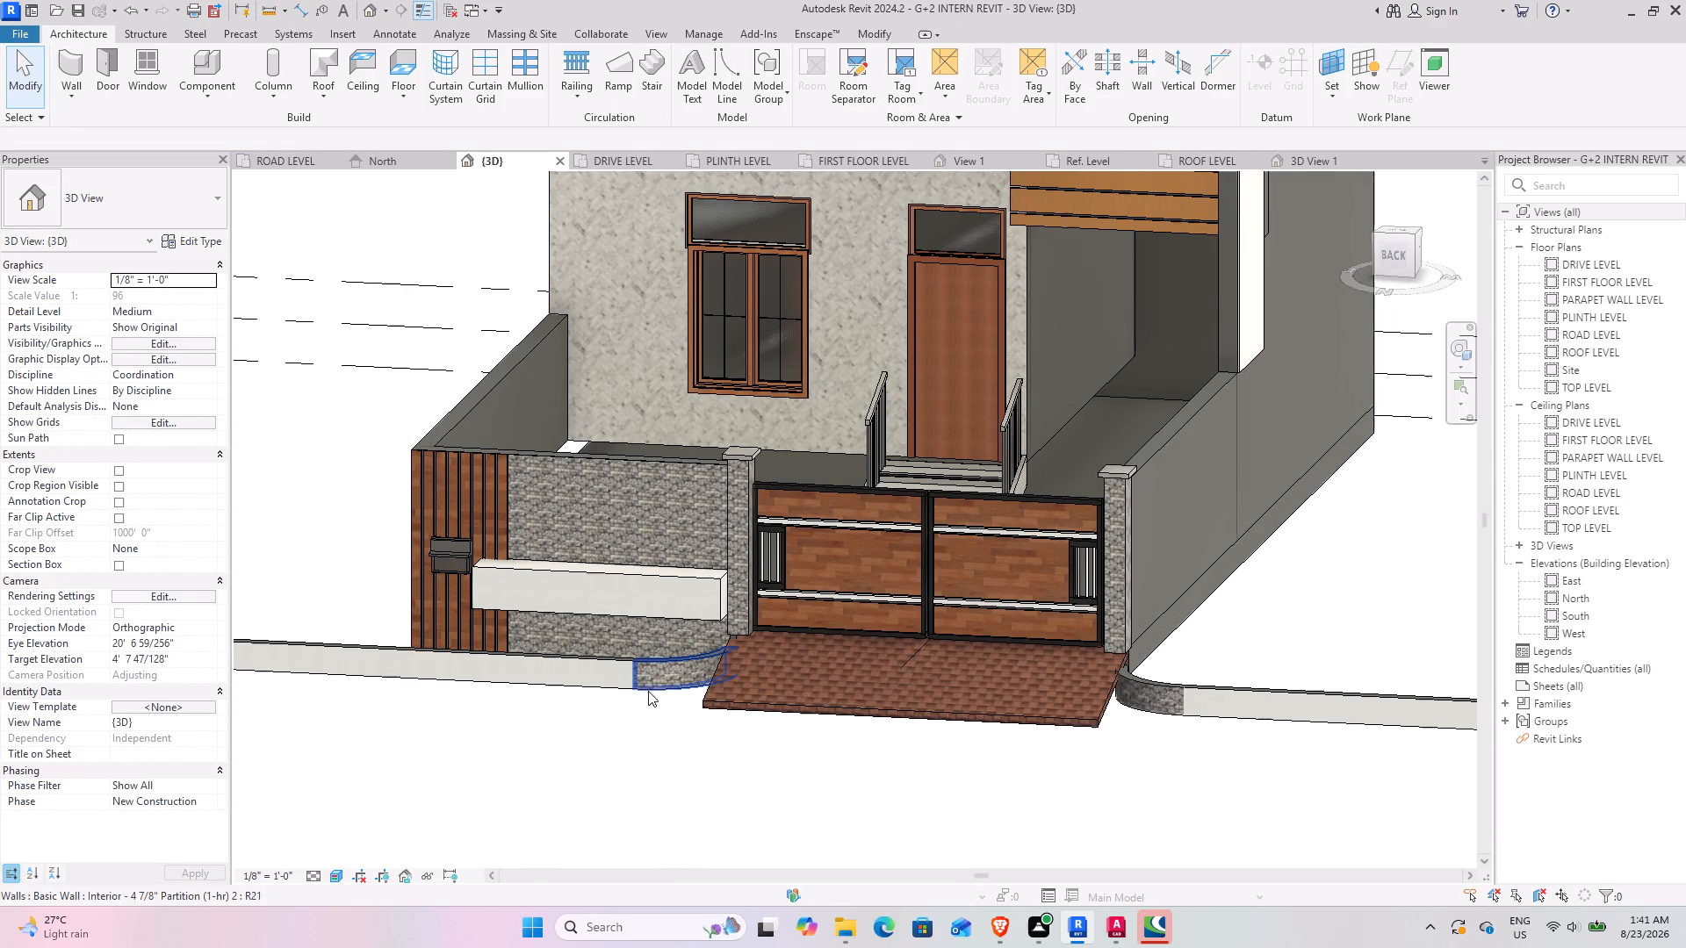
{"action": "left_click", "coordinate": [657, 665]}
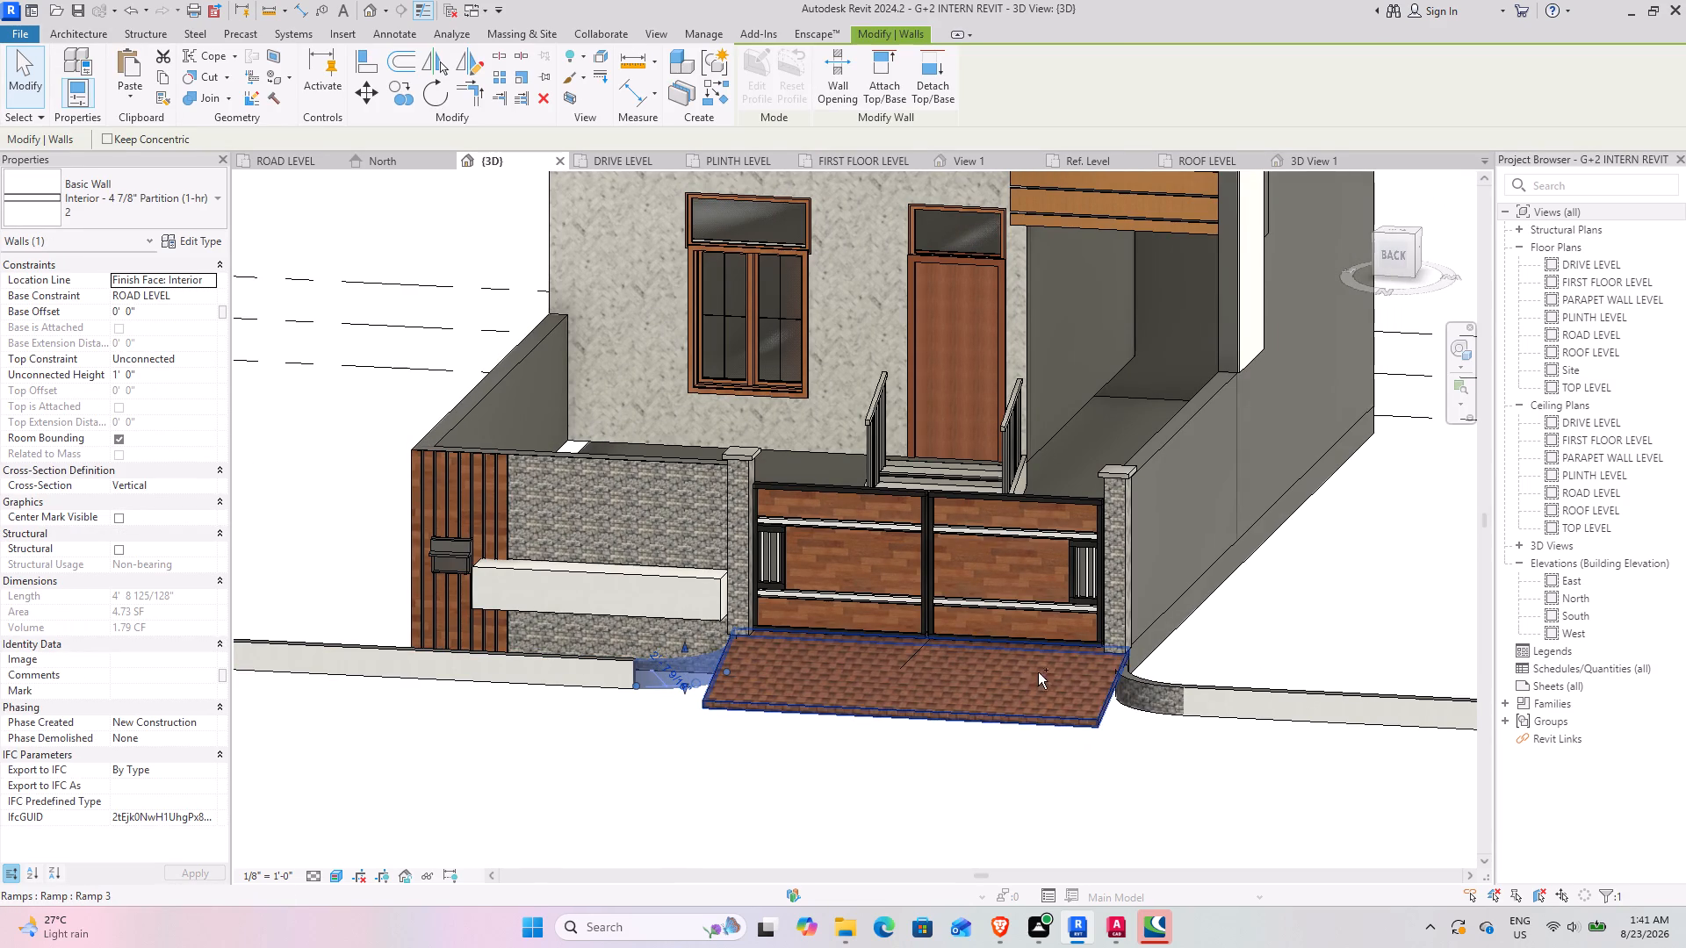
{"action": "left_click", "coordinate": [1130, 679], "text": "ctrl"}
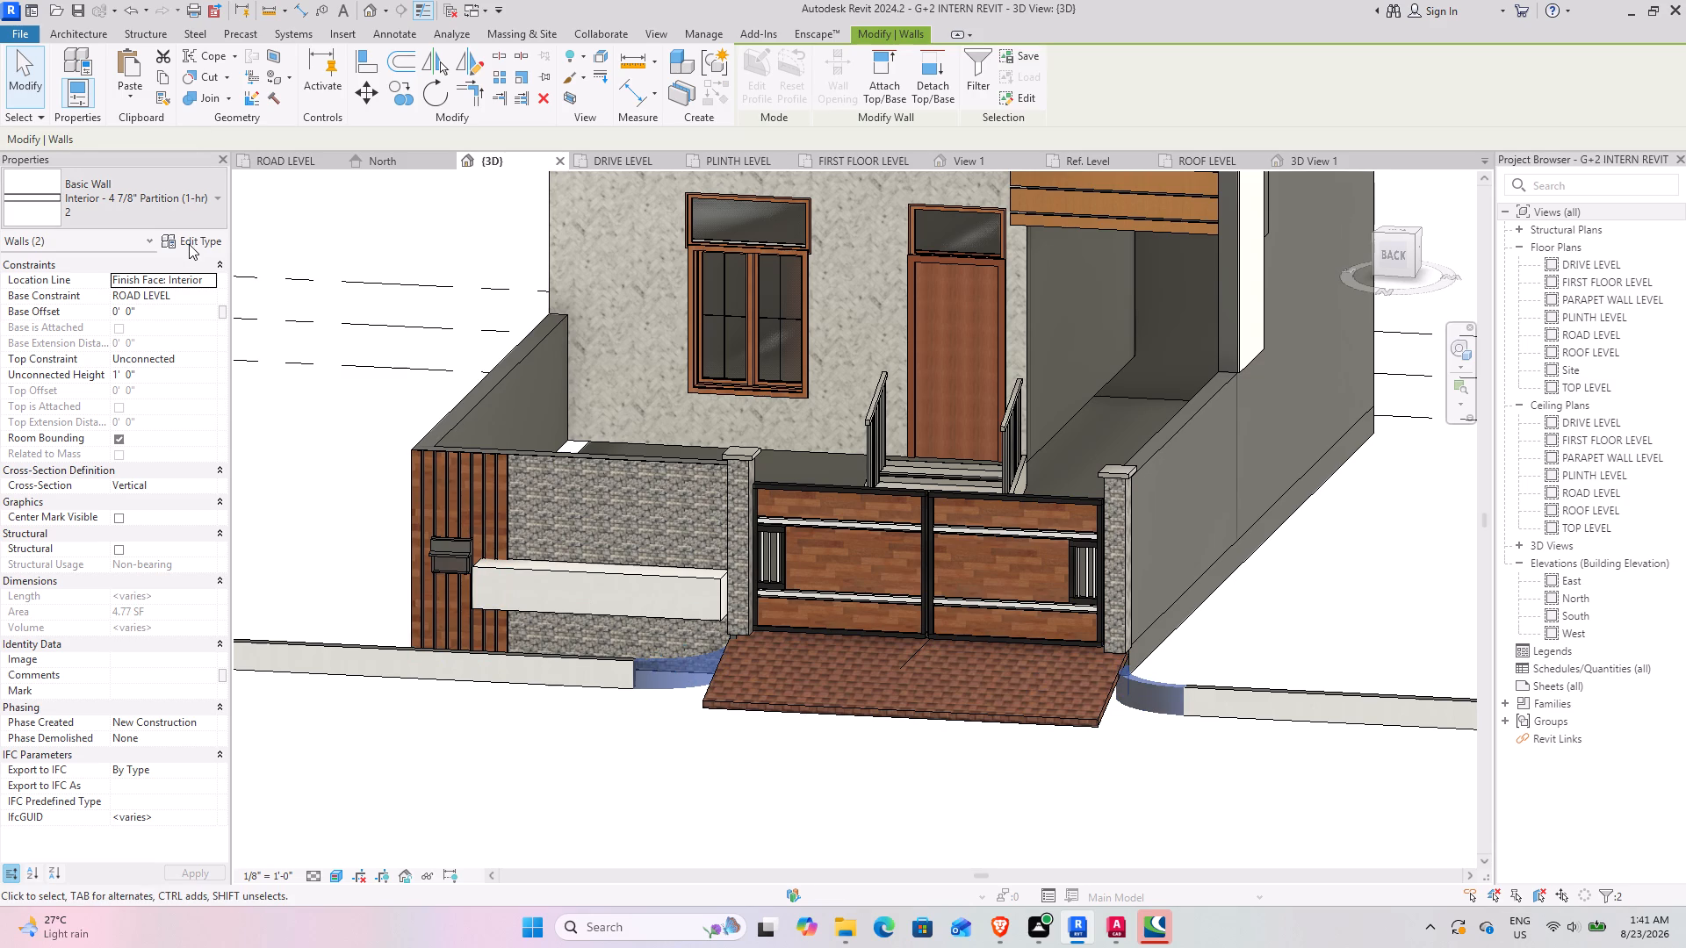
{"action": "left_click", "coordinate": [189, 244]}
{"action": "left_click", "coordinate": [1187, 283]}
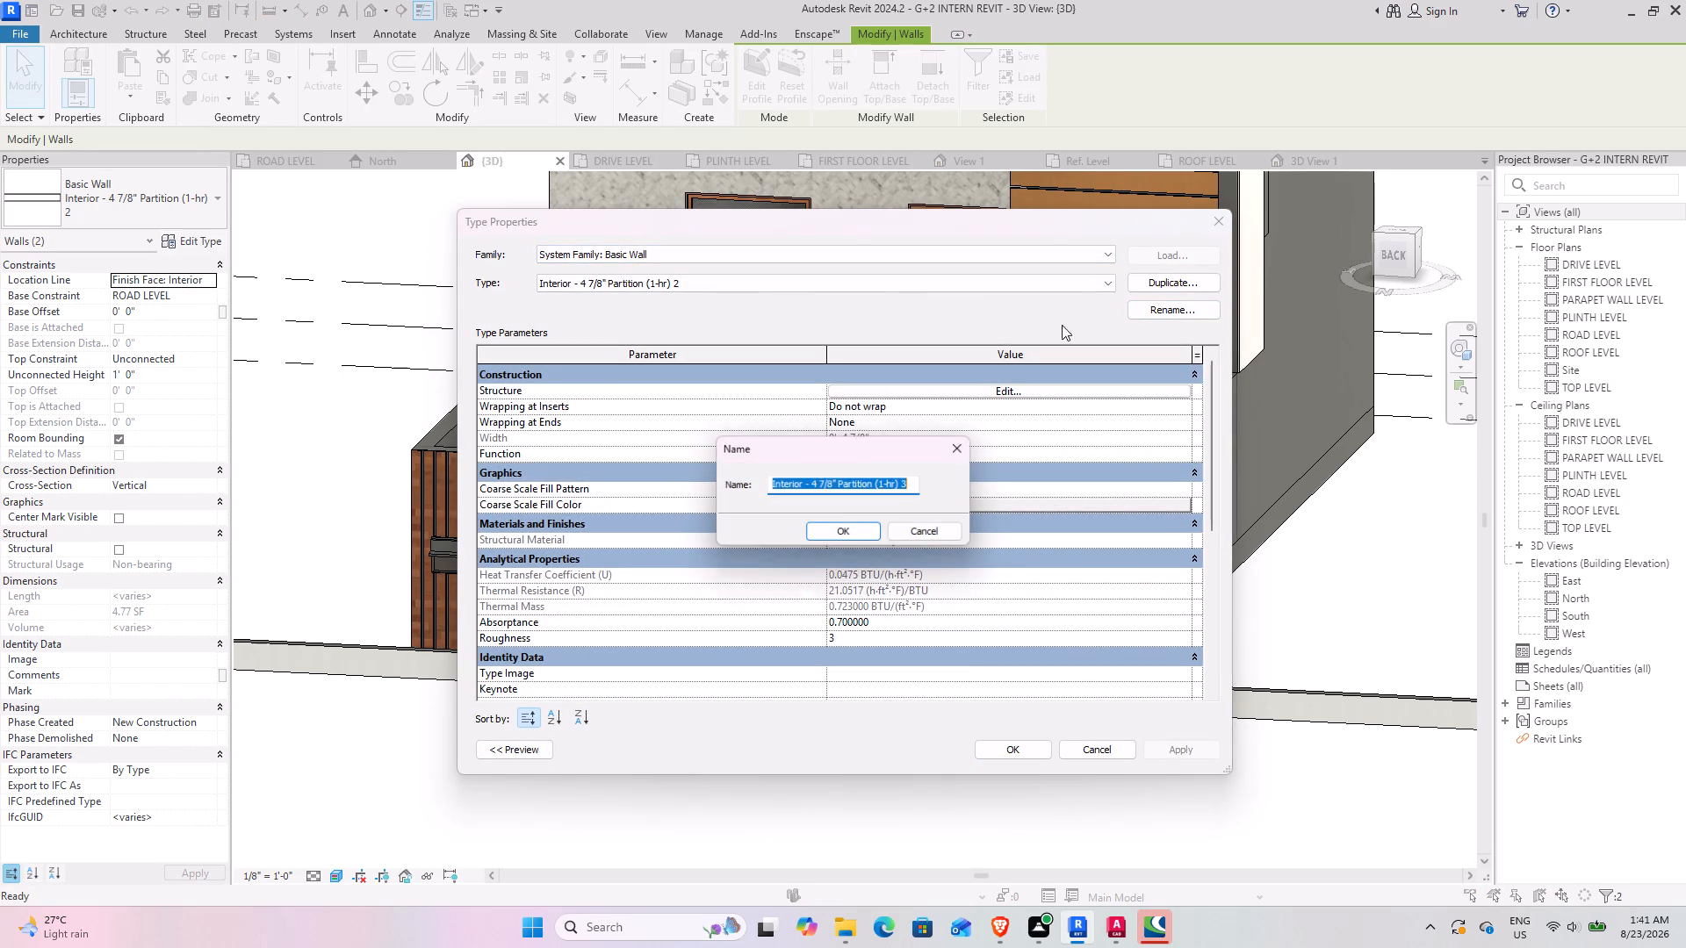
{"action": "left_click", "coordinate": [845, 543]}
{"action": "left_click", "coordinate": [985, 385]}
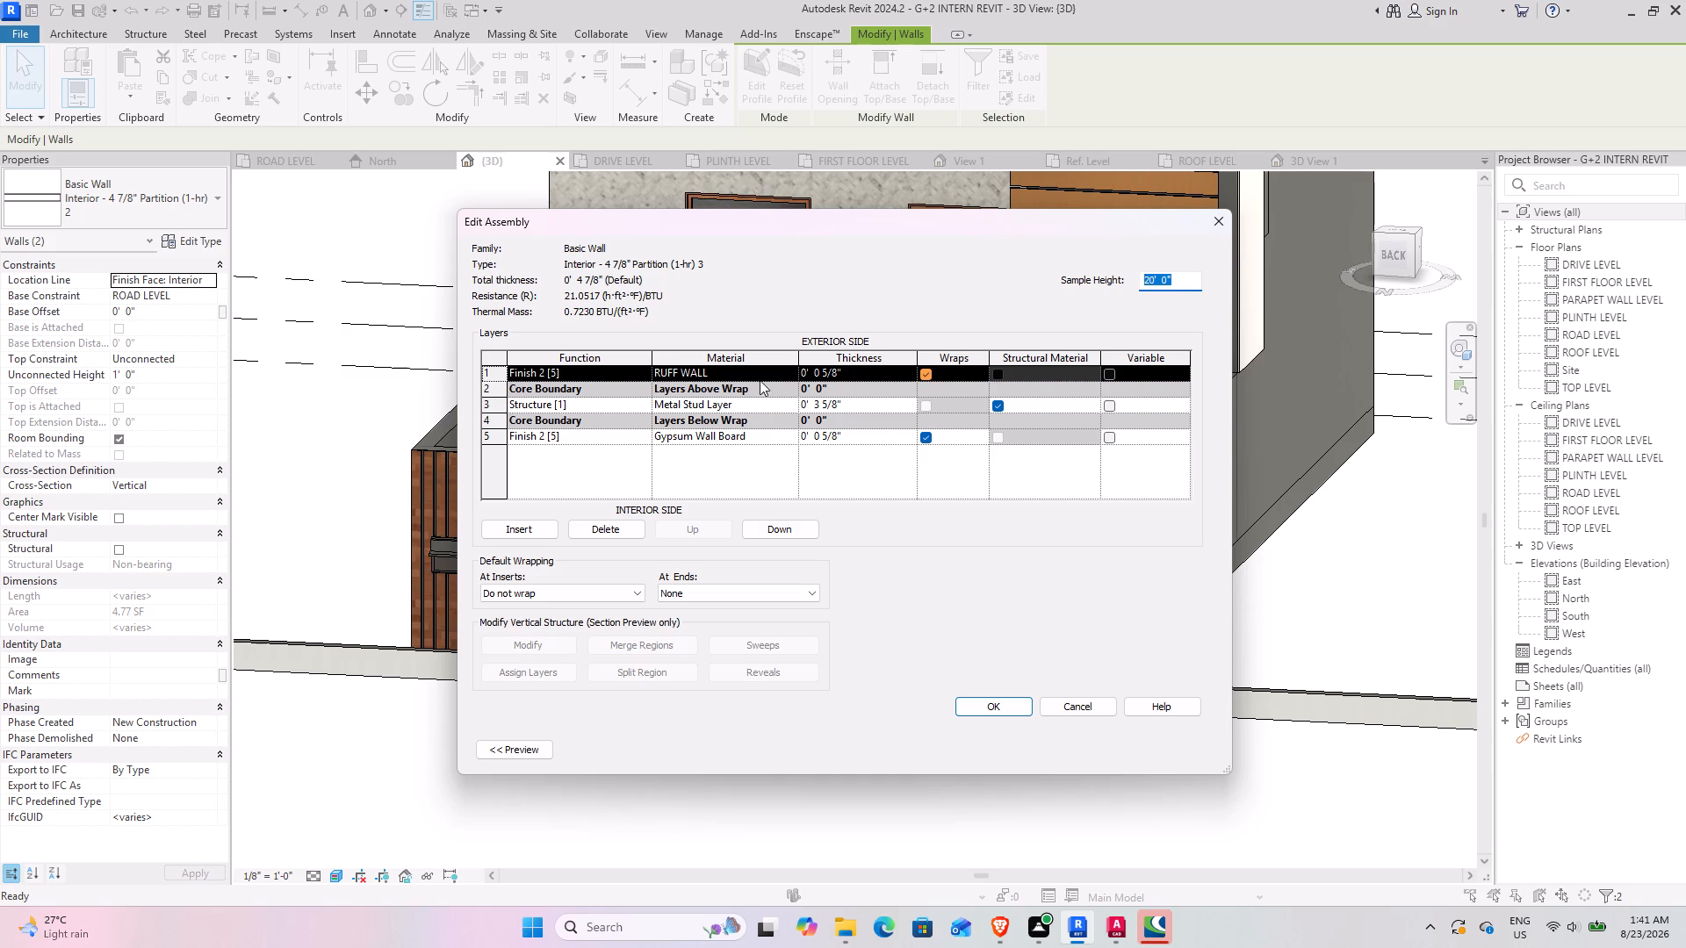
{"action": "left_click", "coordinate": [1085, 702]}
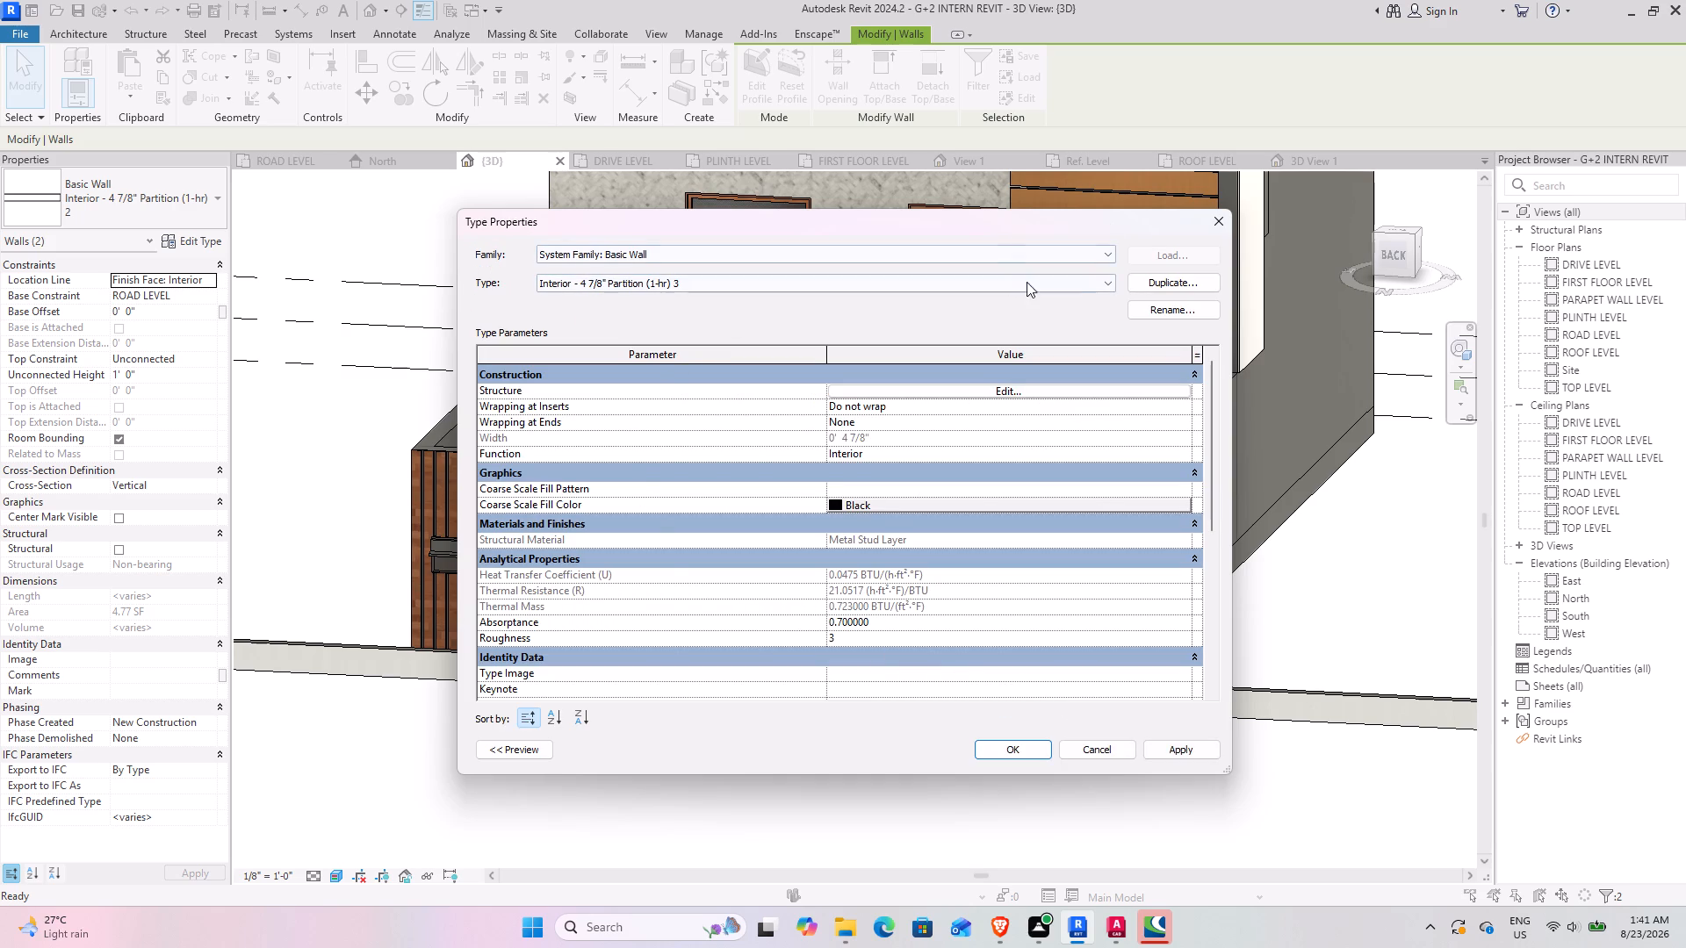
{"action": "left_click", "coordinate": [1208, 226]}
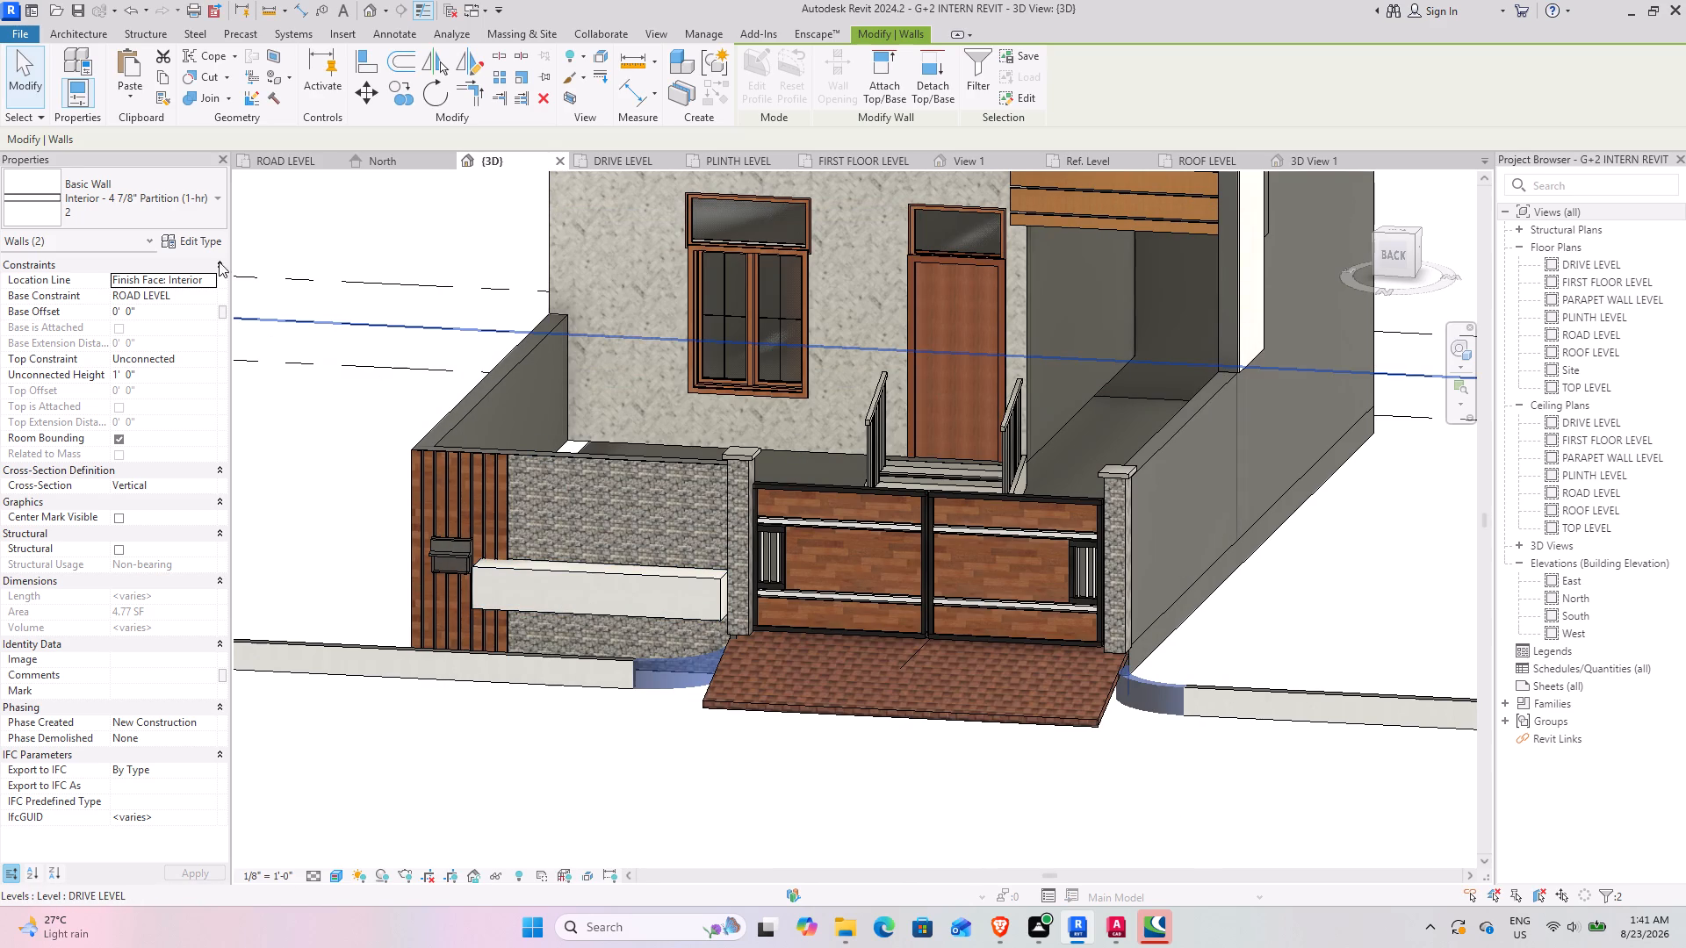
Look through the available wall types for a replacement type for the two selected curved walls.
{"action": "left_click", "coordinate": [210, 197]}
{"action": "scroll", "coordinate": [154, 342], "scroll_direction": "up", "scroll_amount": 1}
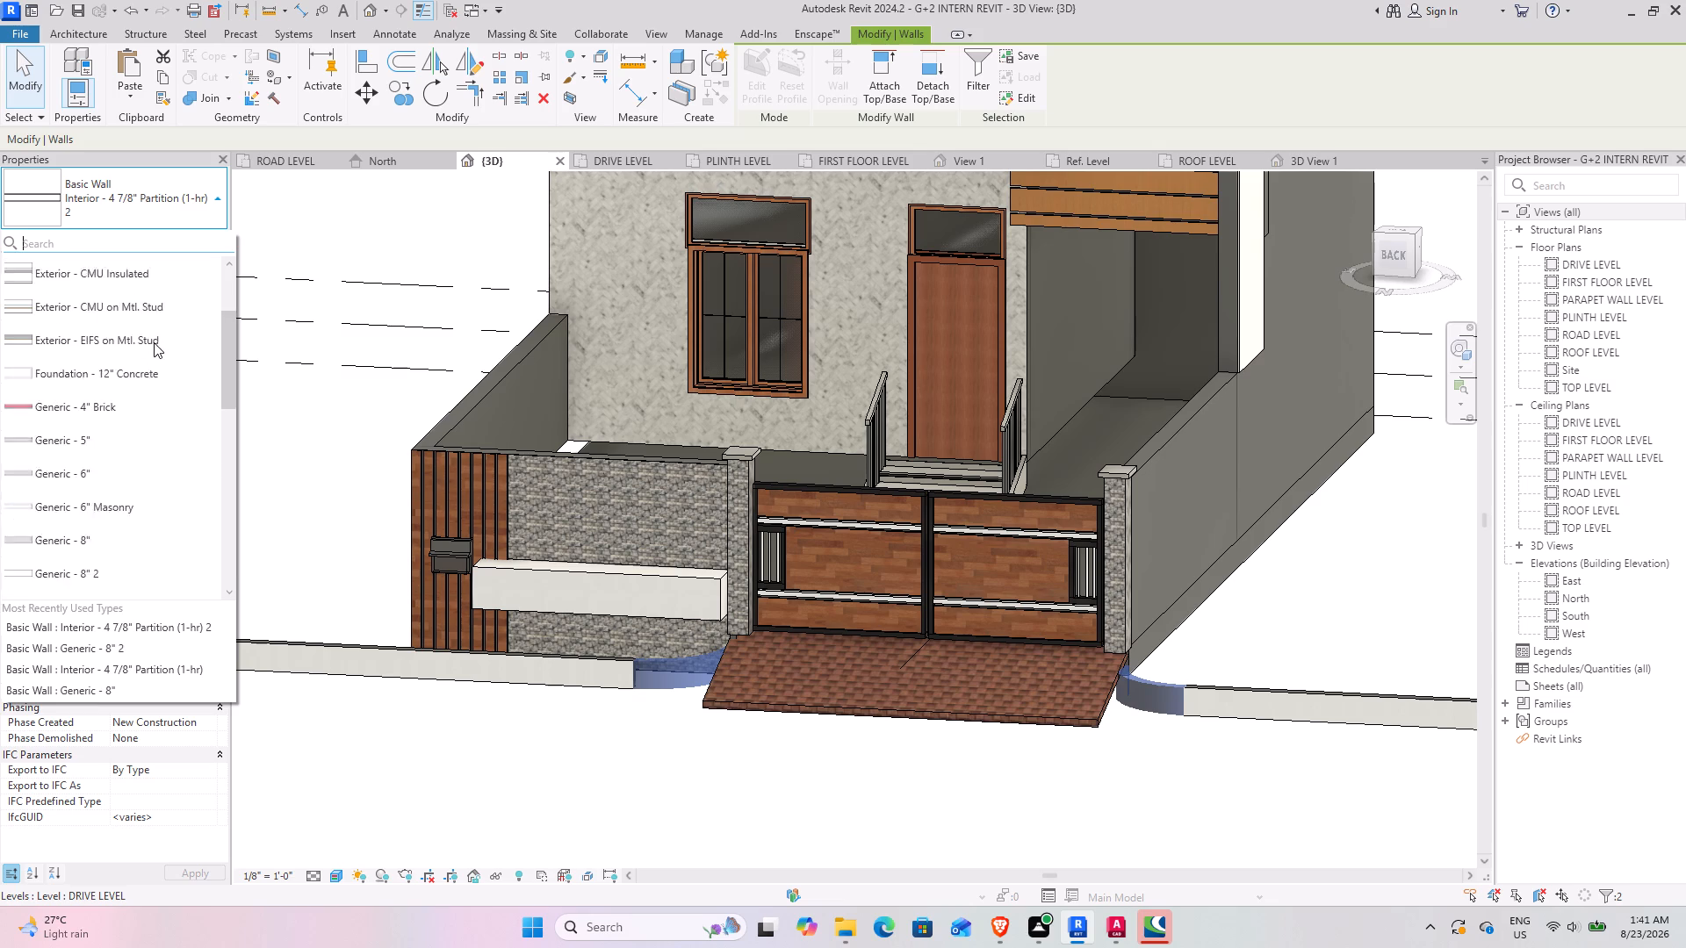
{"action": "scroll", "coordinate": [154, 342], "scroll_direction": "up", "scroll_amount": 1}
{"action": "scroll", "coordinate": [155, 530], "scroll_direction": "down", "scroll_amount": 1}
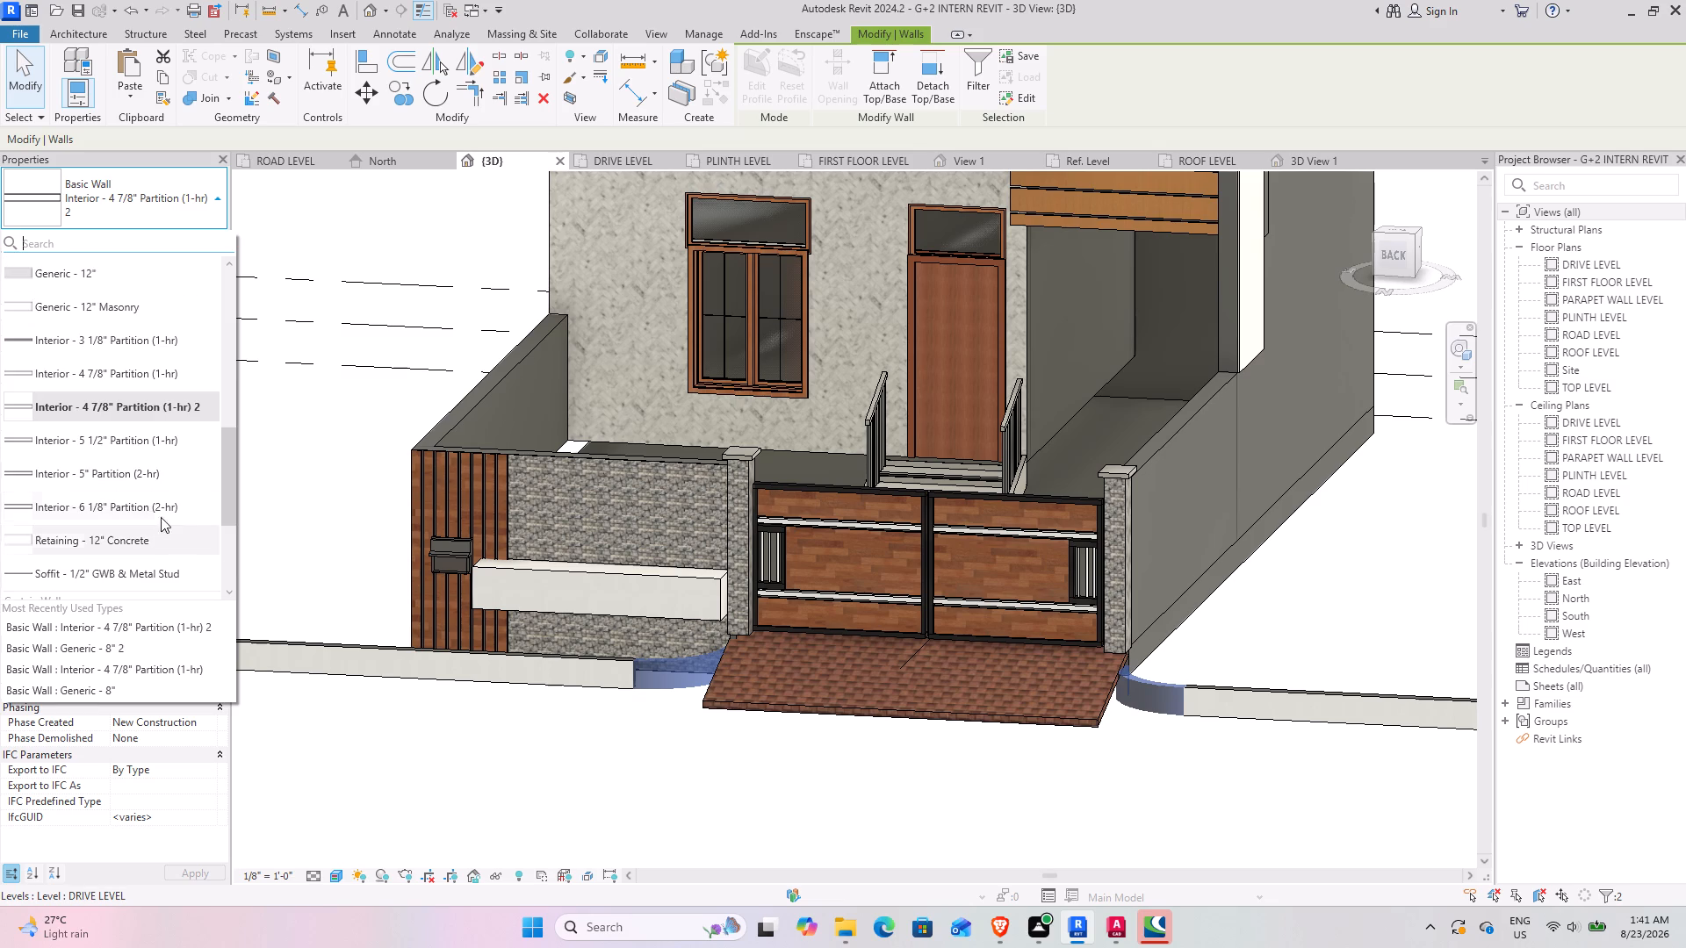
{"action": "scroll", "coordinate": [184, 450], "scroll_direction": "down", "scroll_amount": 1}
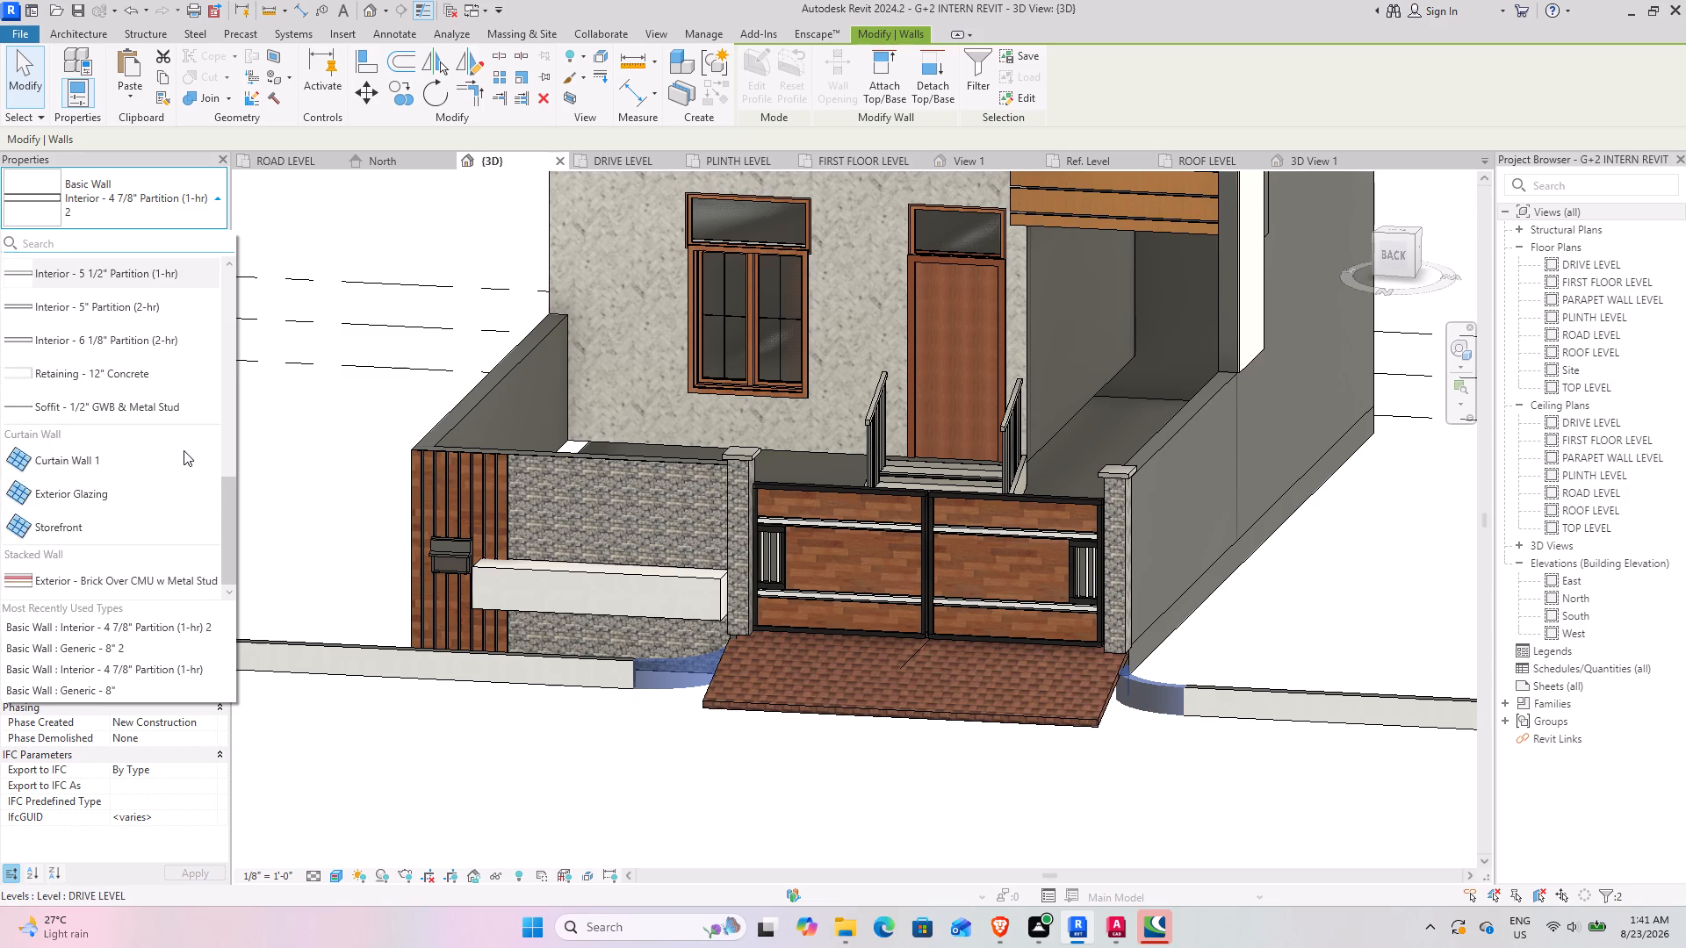
{"action": "scroll", "coordinate": [146, 328], "scroll_direction": "up", "scroll_amount": 1}
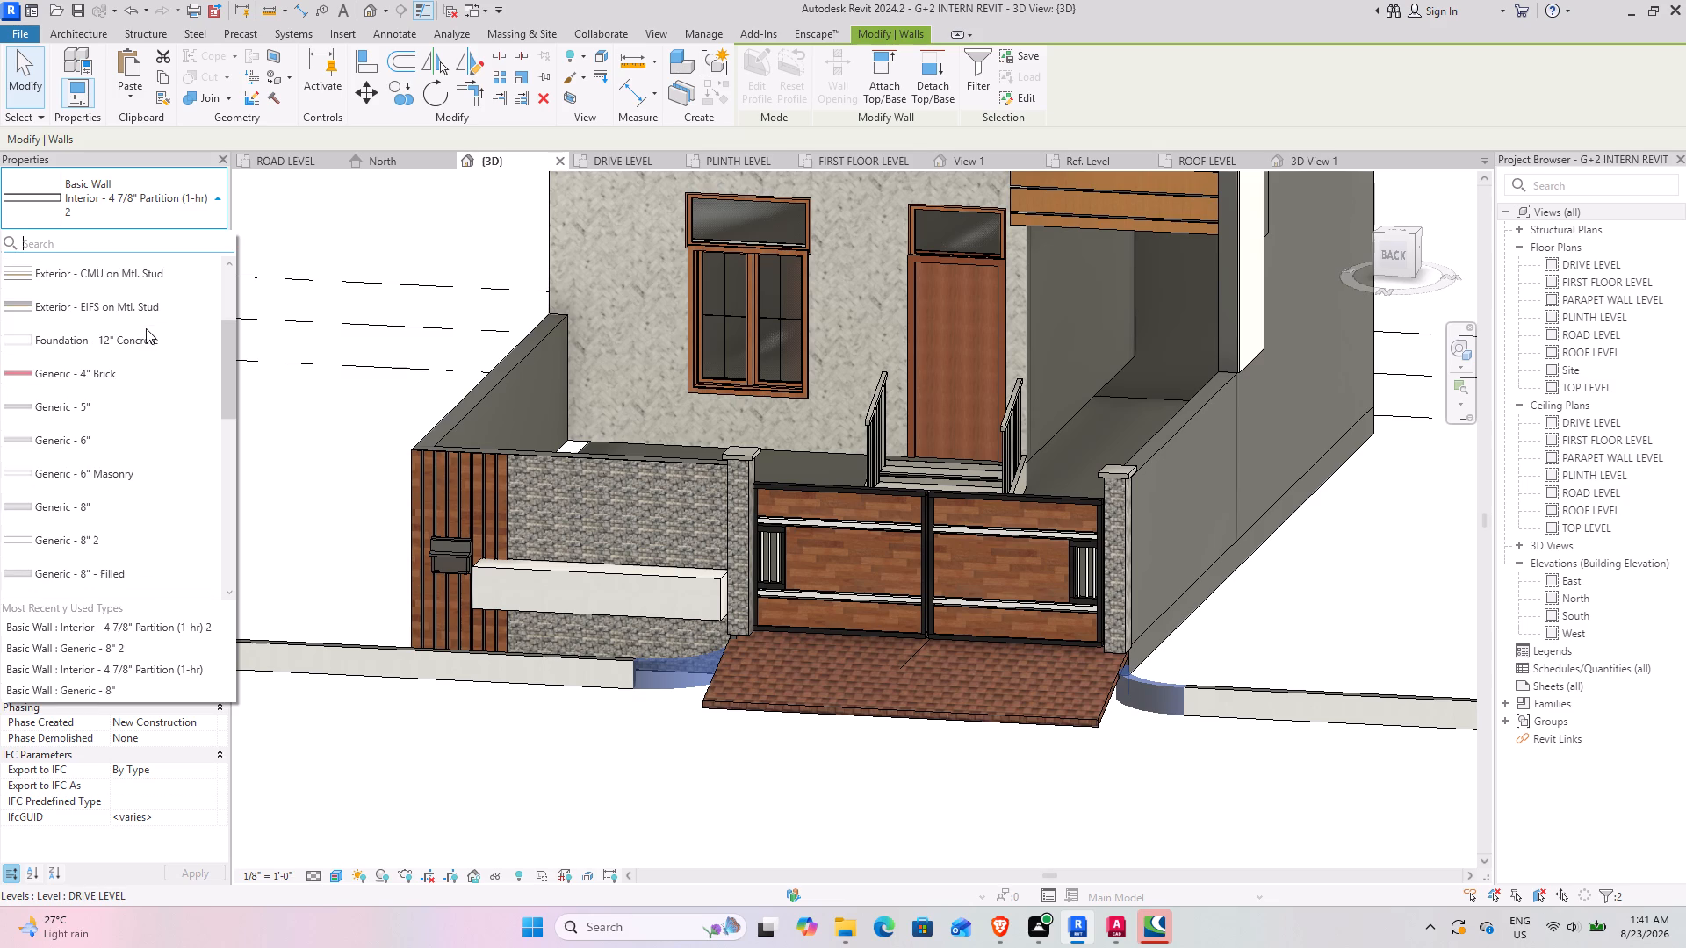
{"action": "scroll", "coordinate": [131, 443], "scroll_direction": "down", "scroll_amount": 1}
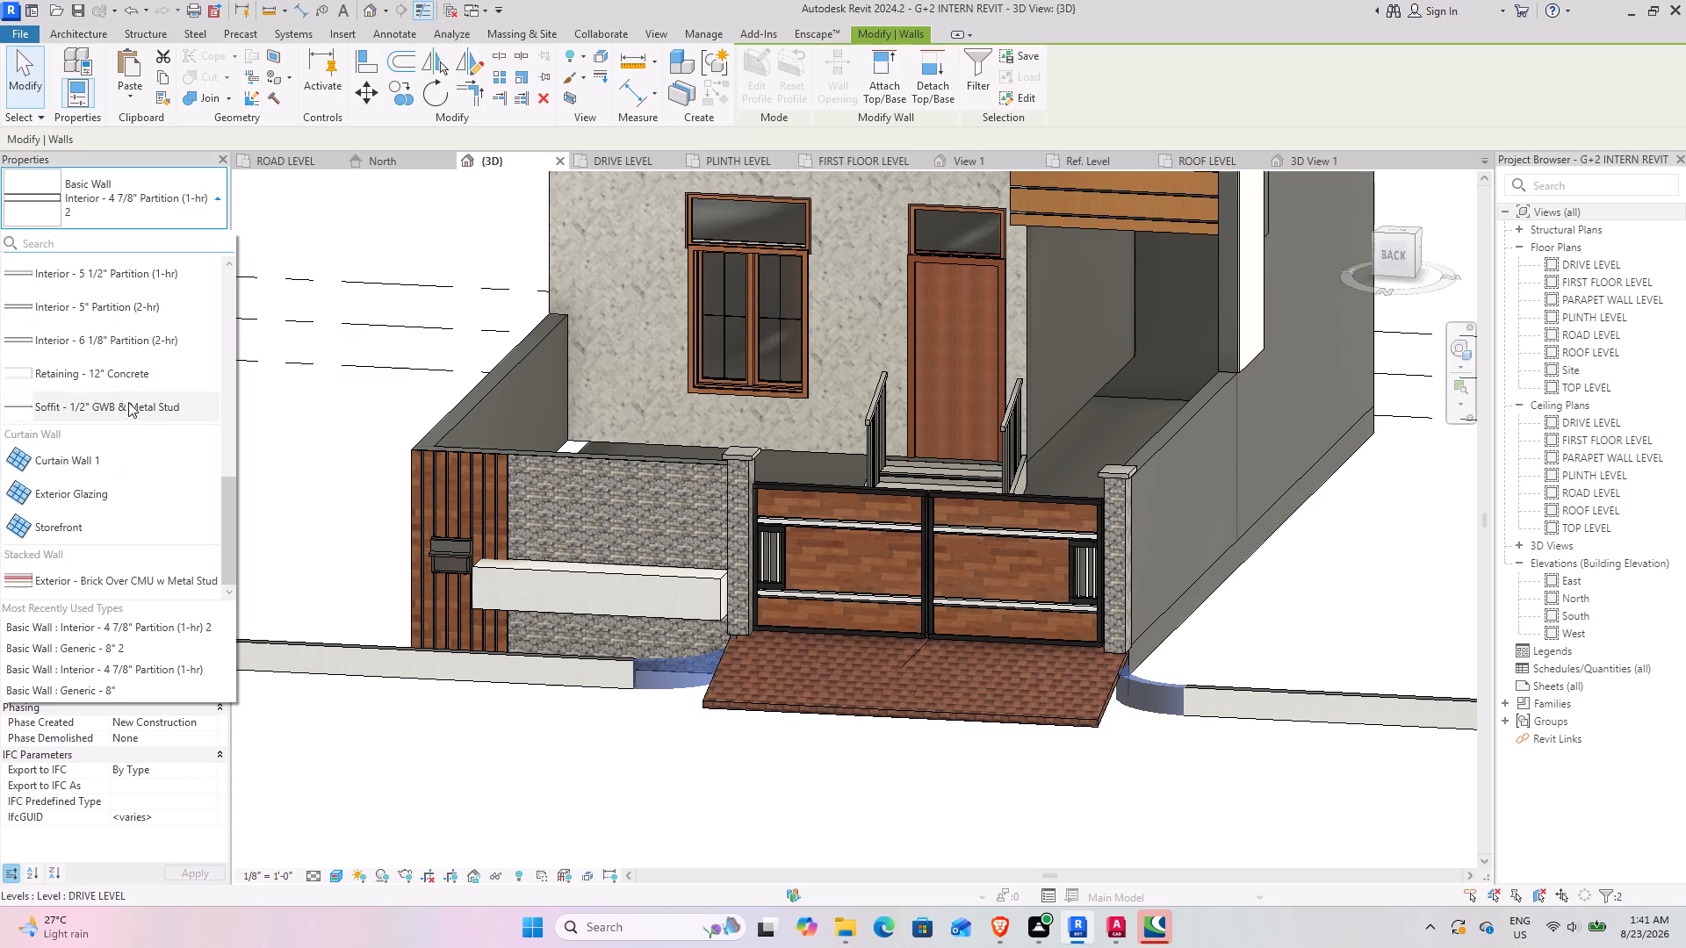
{"action": "scroll", "coordinate": [135, 371], "scroll_direction": "up", "scroll_amount": 1}
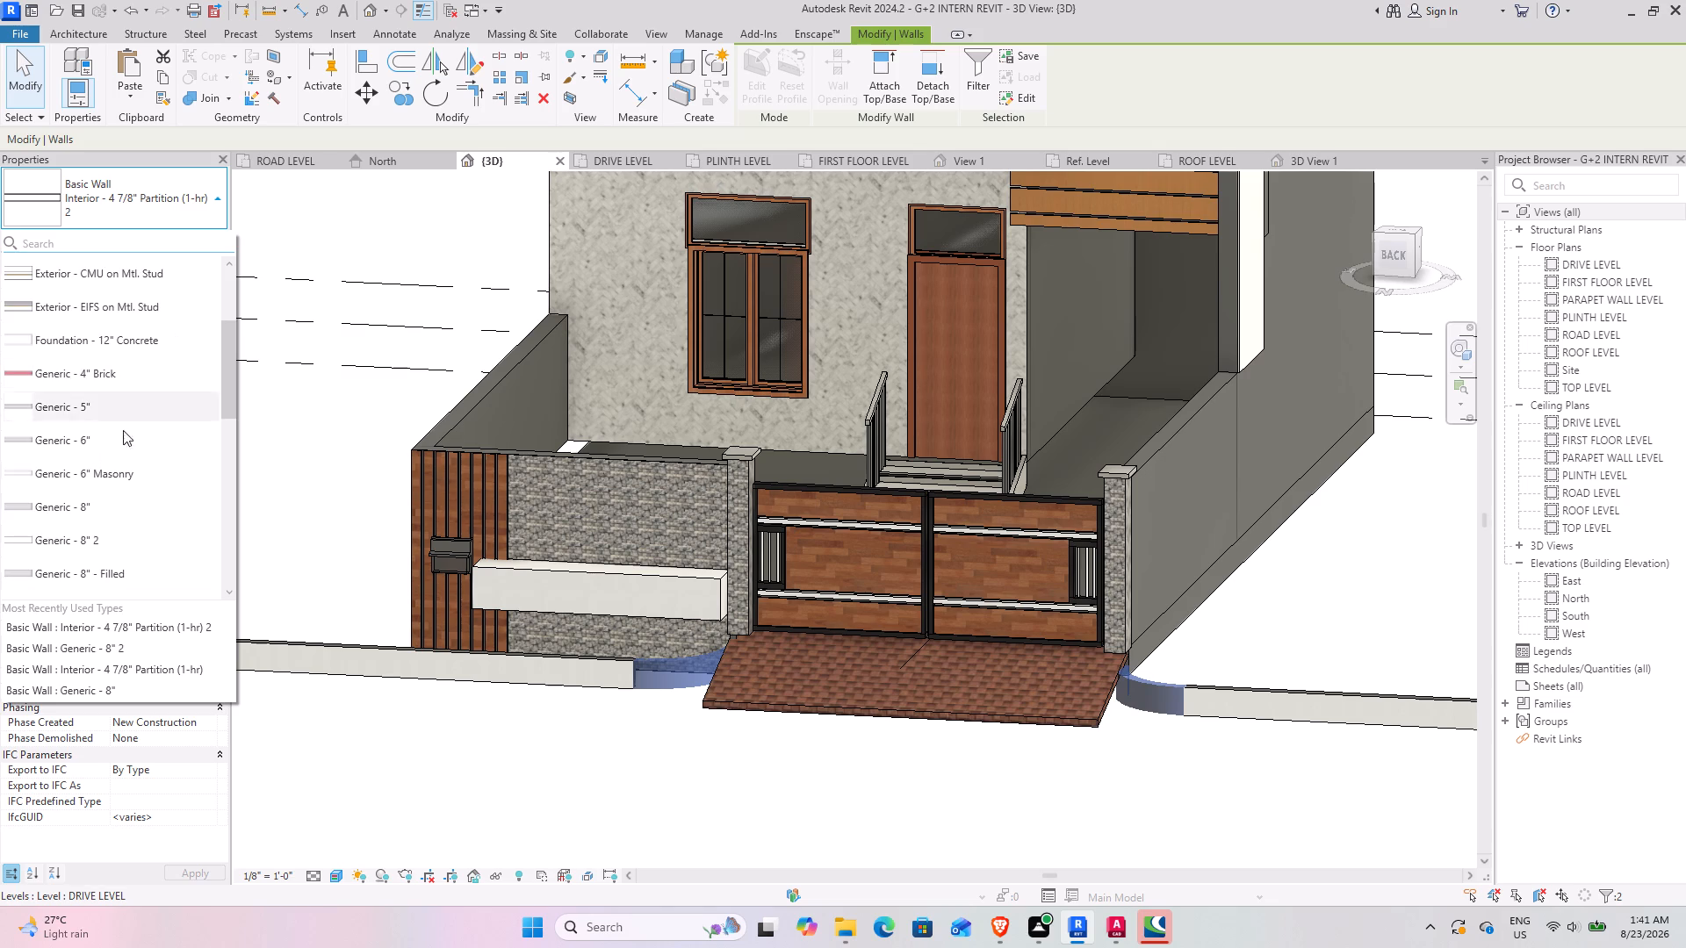
{"action": "left_click_drag", "start_coordinate": [222, 363], "coordinate": [234, 420]}
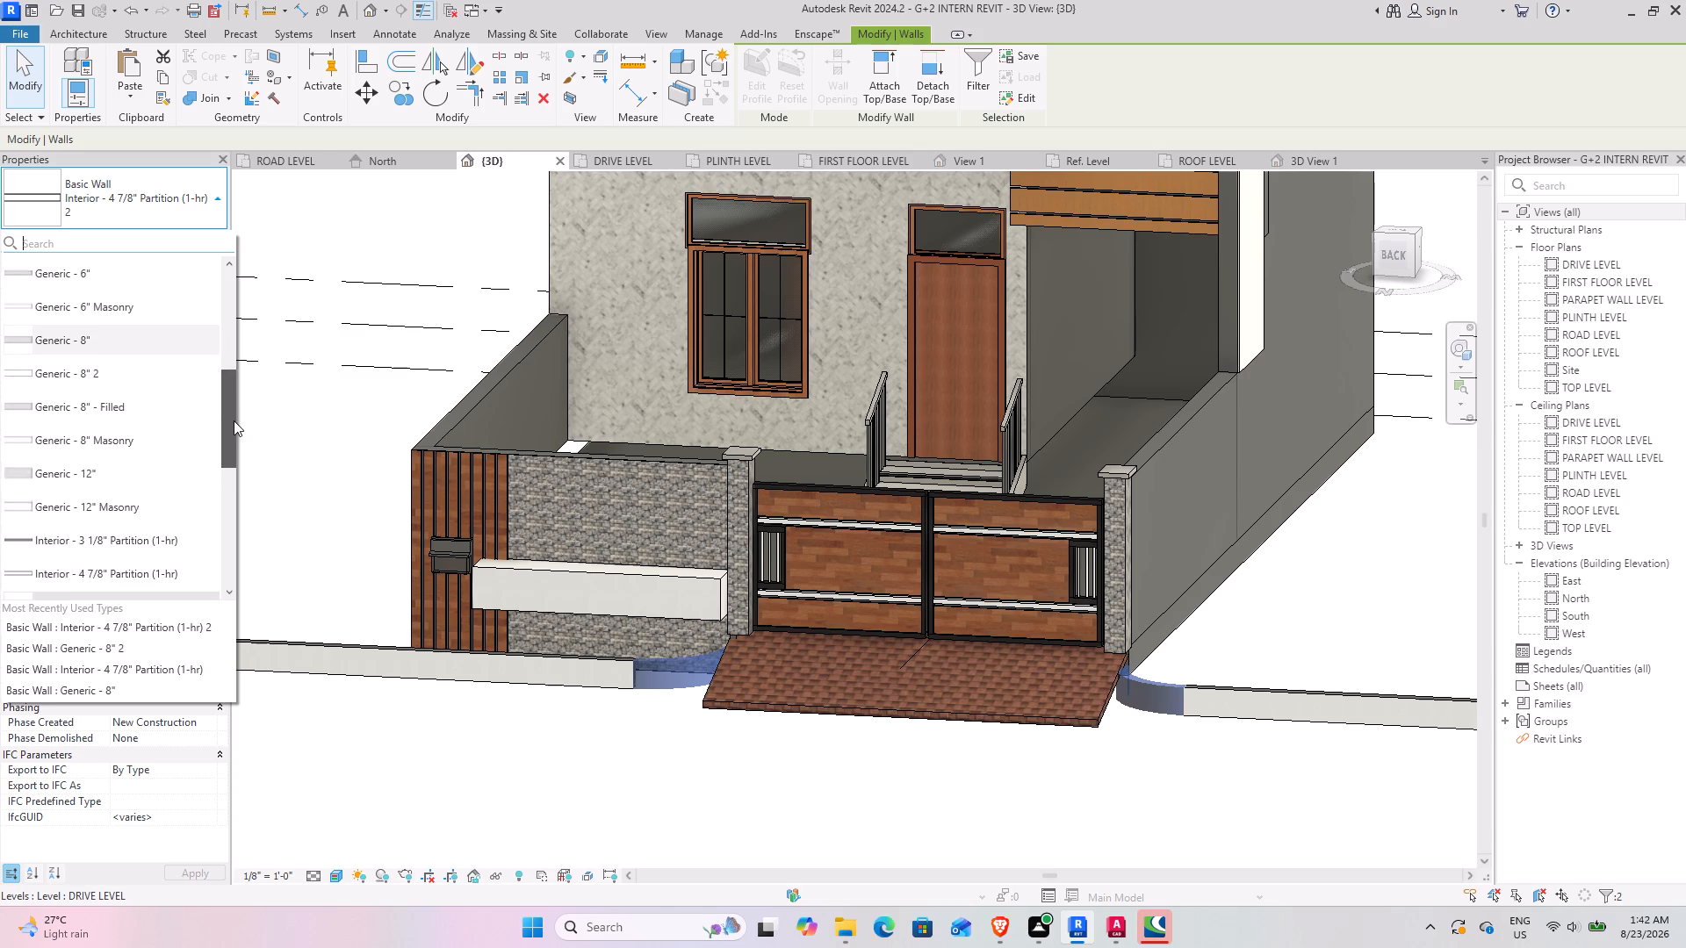
{"action": "left_click_drag", "start_coordinate": [234, 420], "coordinate": [238, 388]}
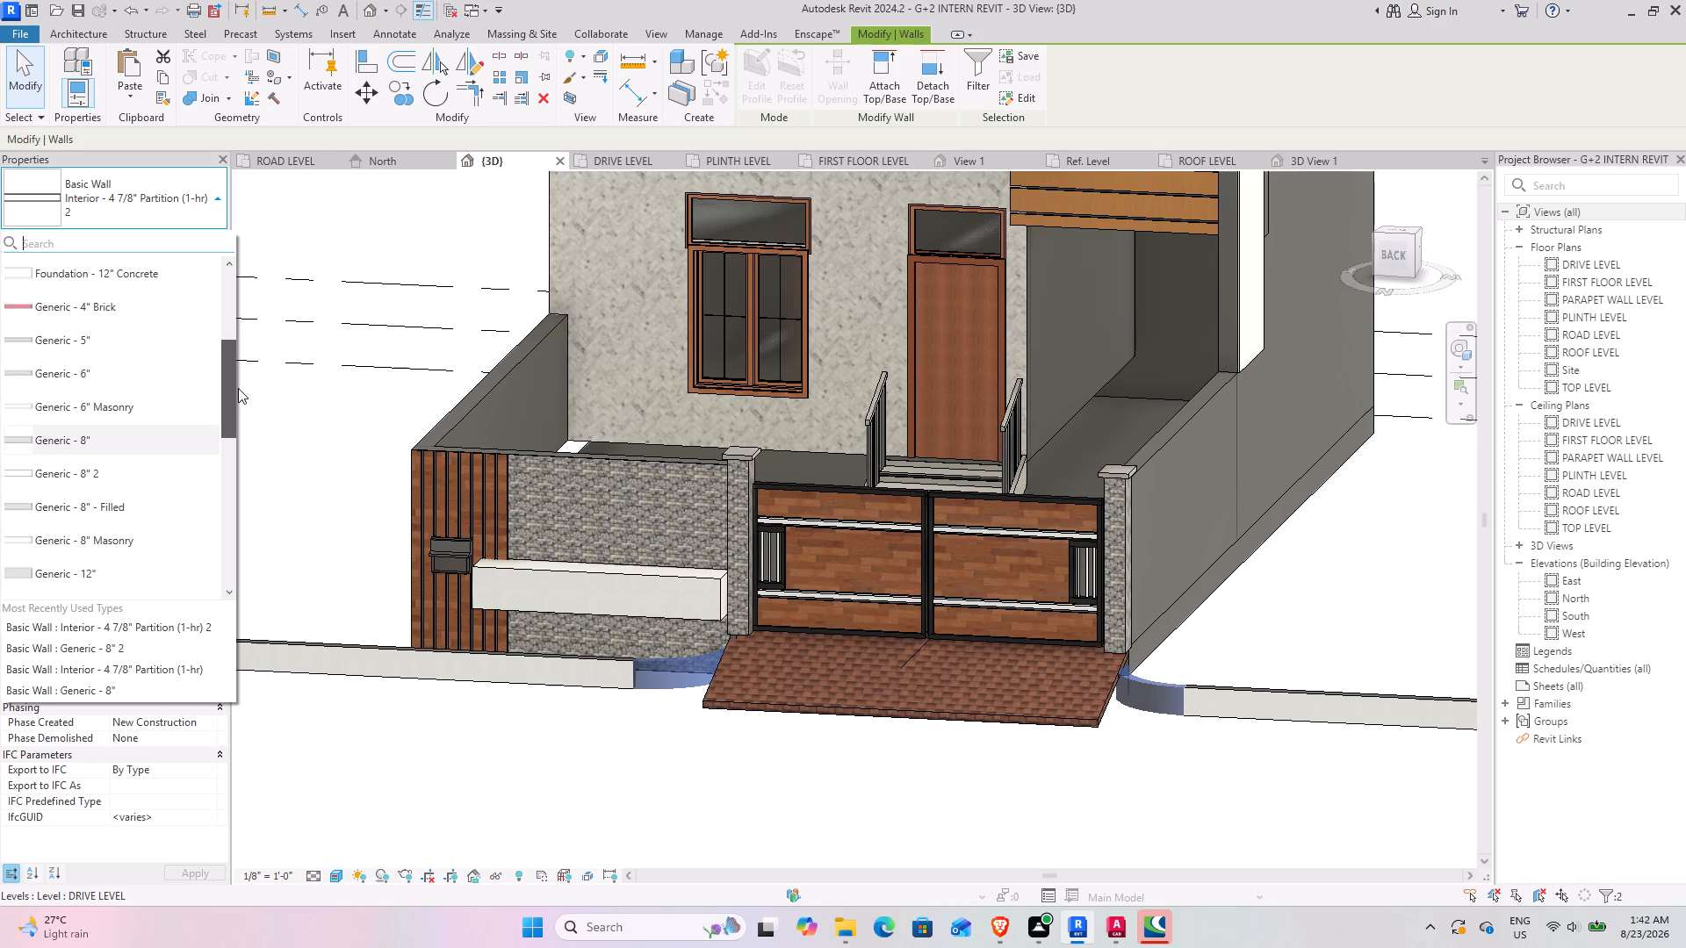
{"action": "left_click_drag", "start_coordinate": [238, 388], "coordinate": [246, 334]}
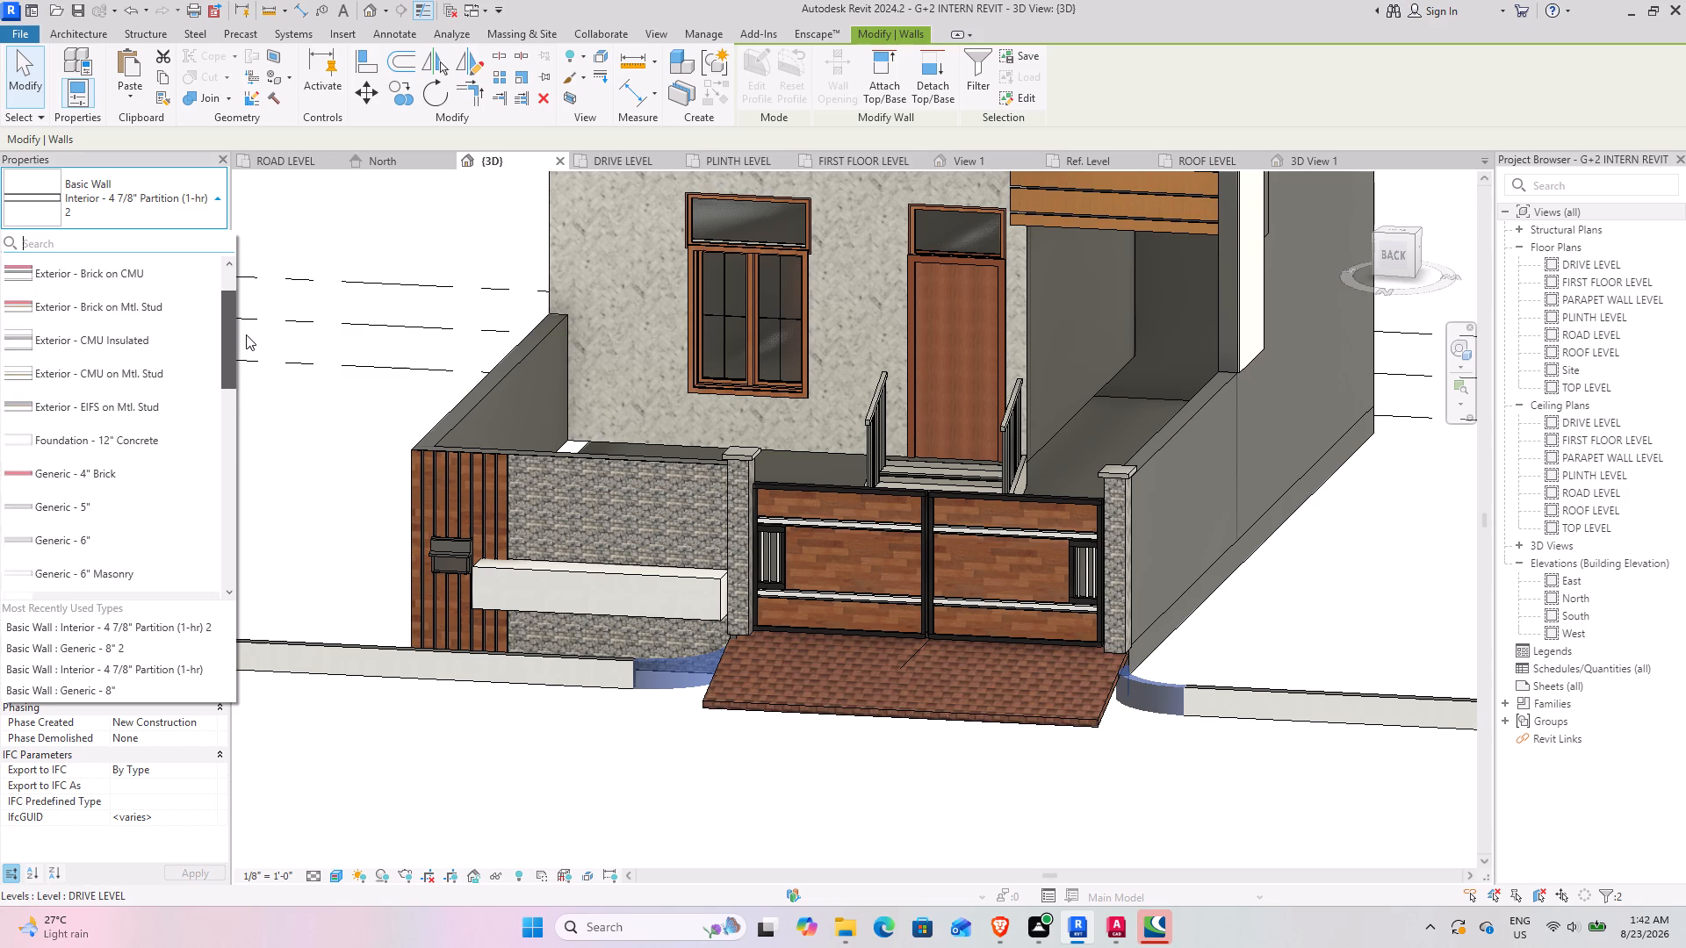
{"action": "left_click_drag", "start_coordinate": [246, 334], "coordinate": [215, 400]}
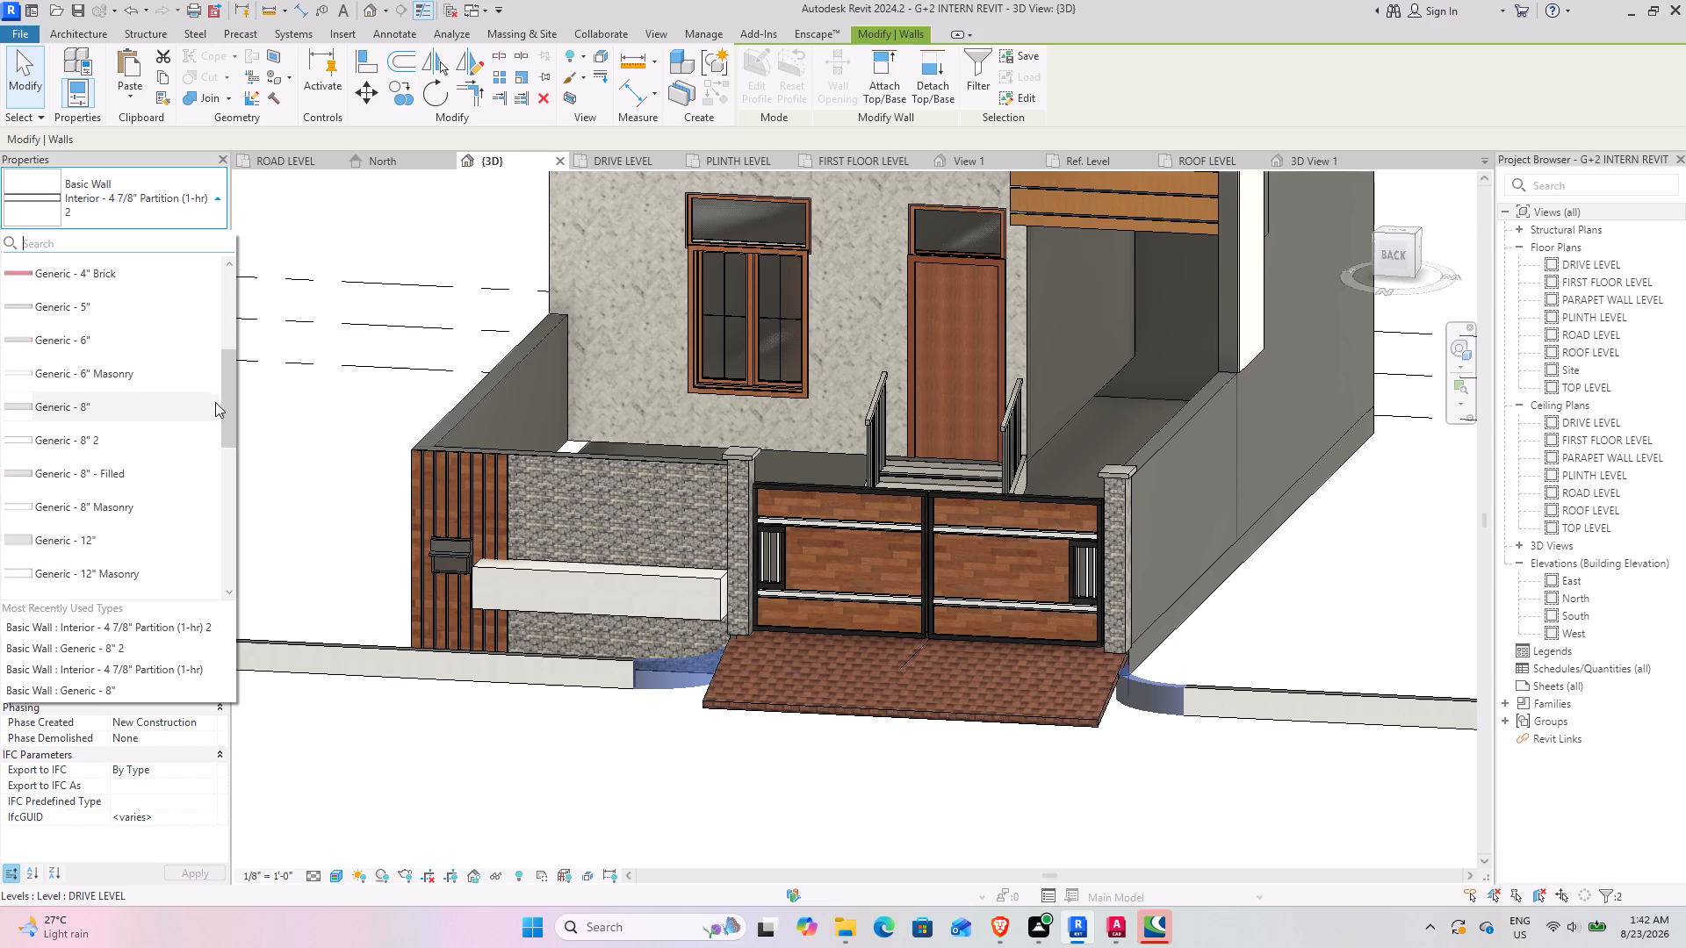
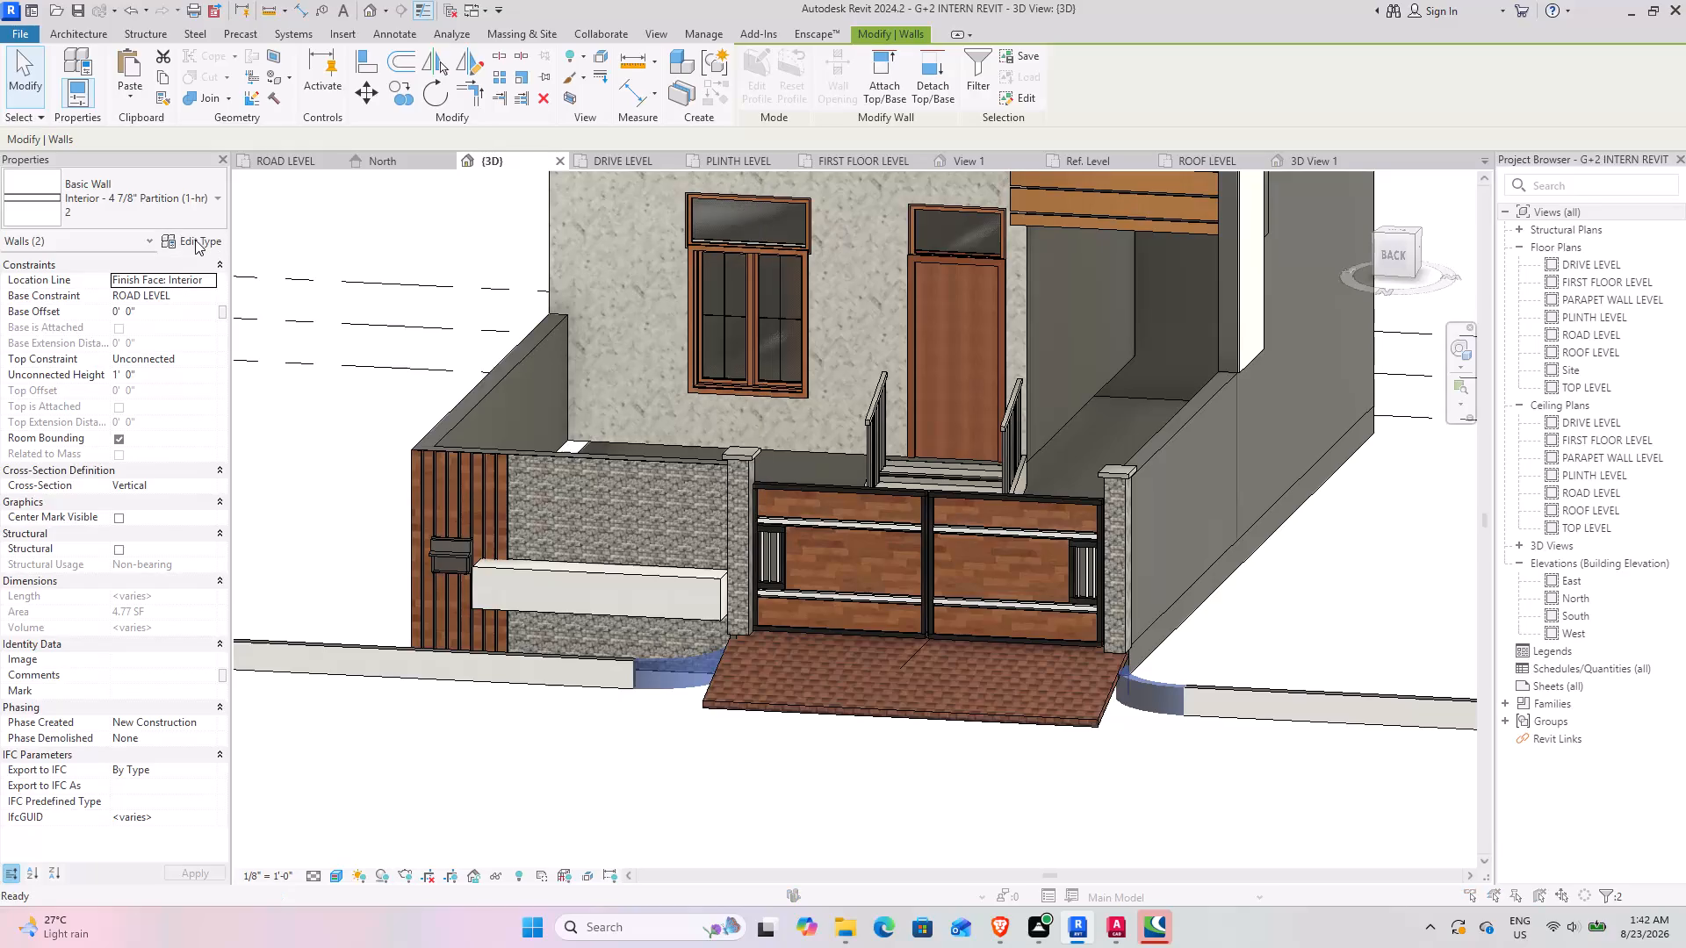
Change both curved kerb walls beside the entrance ramp to the Interior - 5 1/2" Partition (1-hr) wall type.
{"action": "left_click", "coordinate": [1222, 223]}
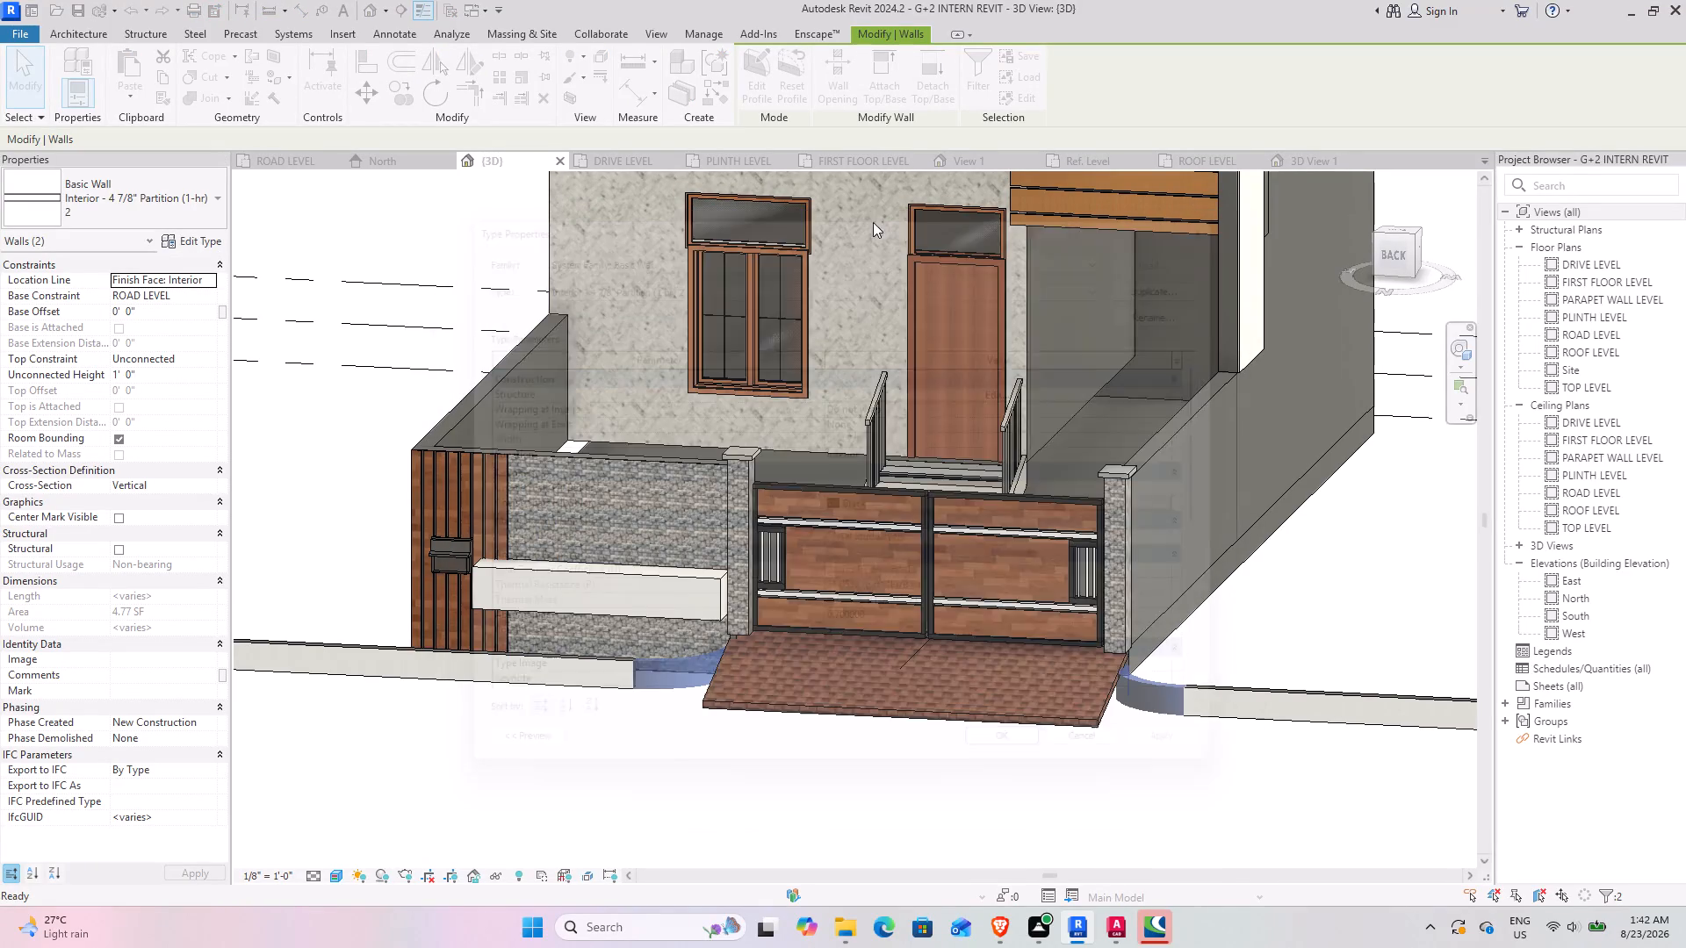
{"action": "left_click", "coordinate": [659, 780]}
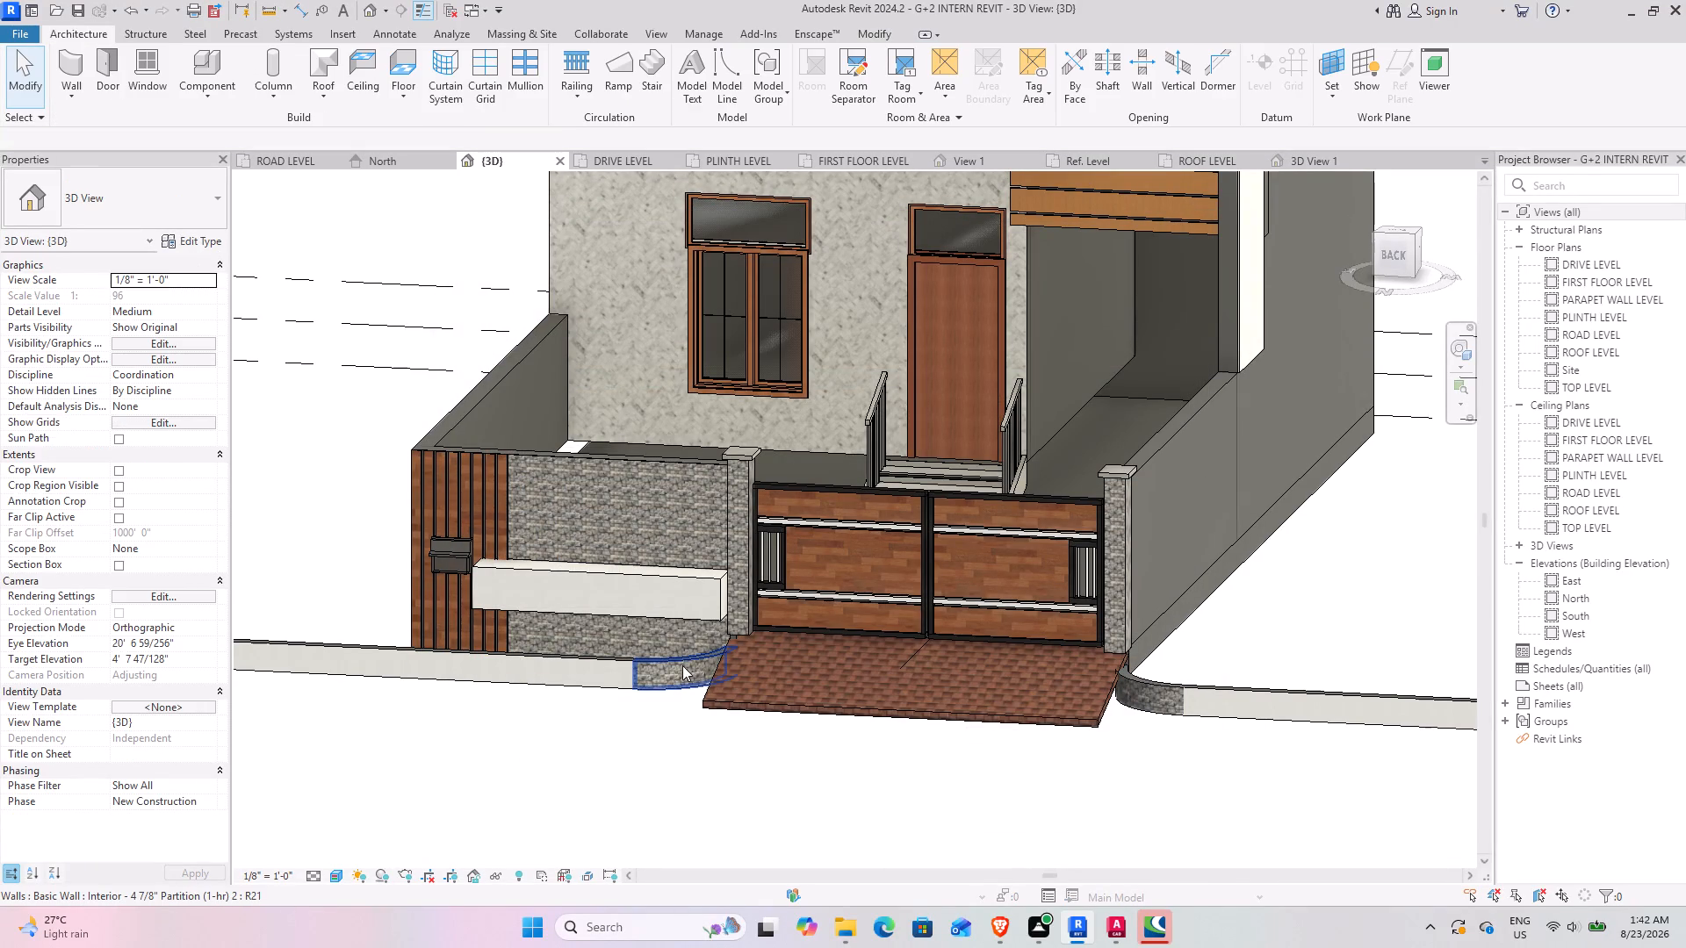
{"action": "left_click", "coordinate": [680, 664]}
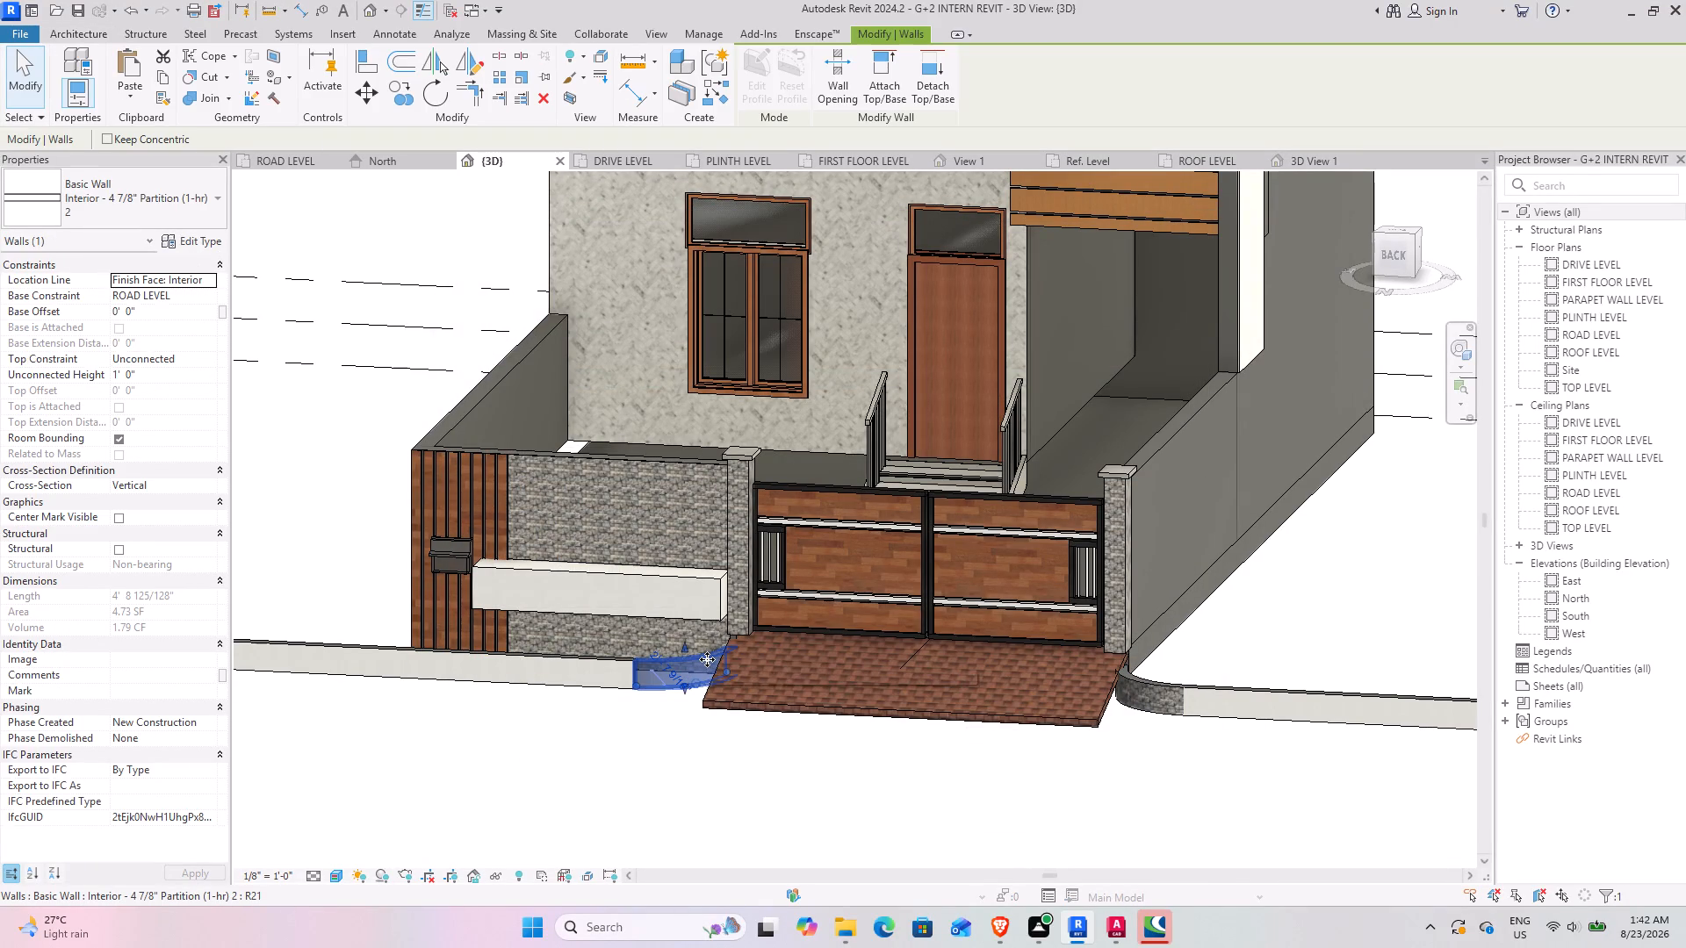
{"action": "left_click", "coordinate": [1142, 689], "text": "ctrl"}
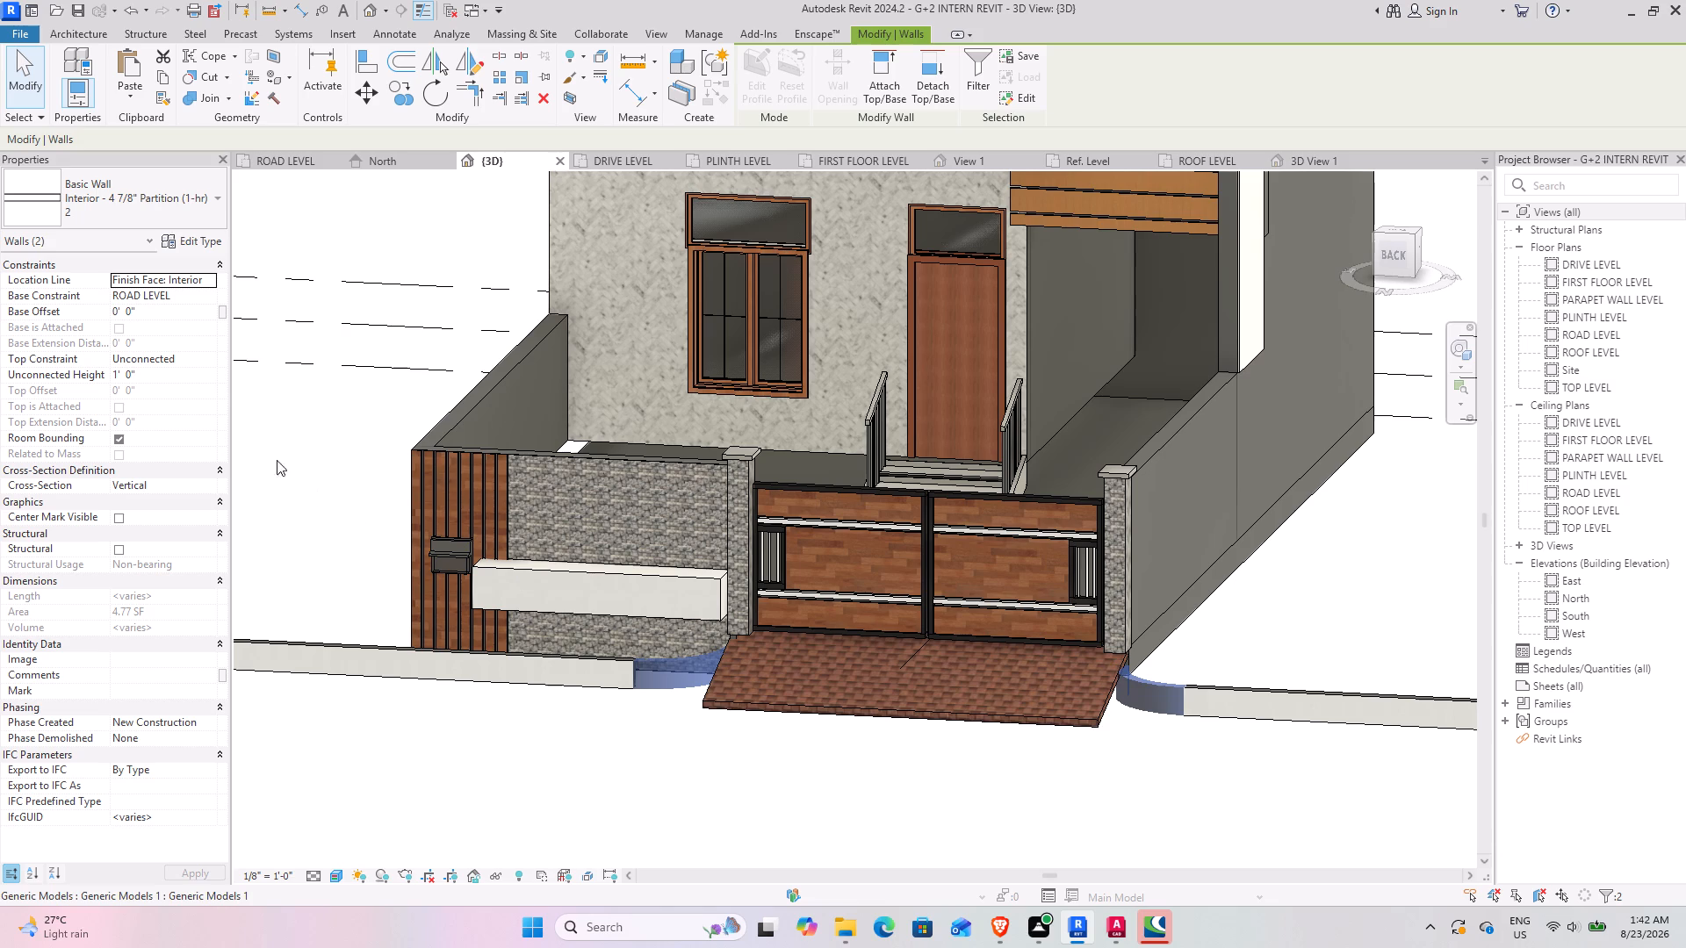
{"action": "left_click", "coordinate": [177, 205]}
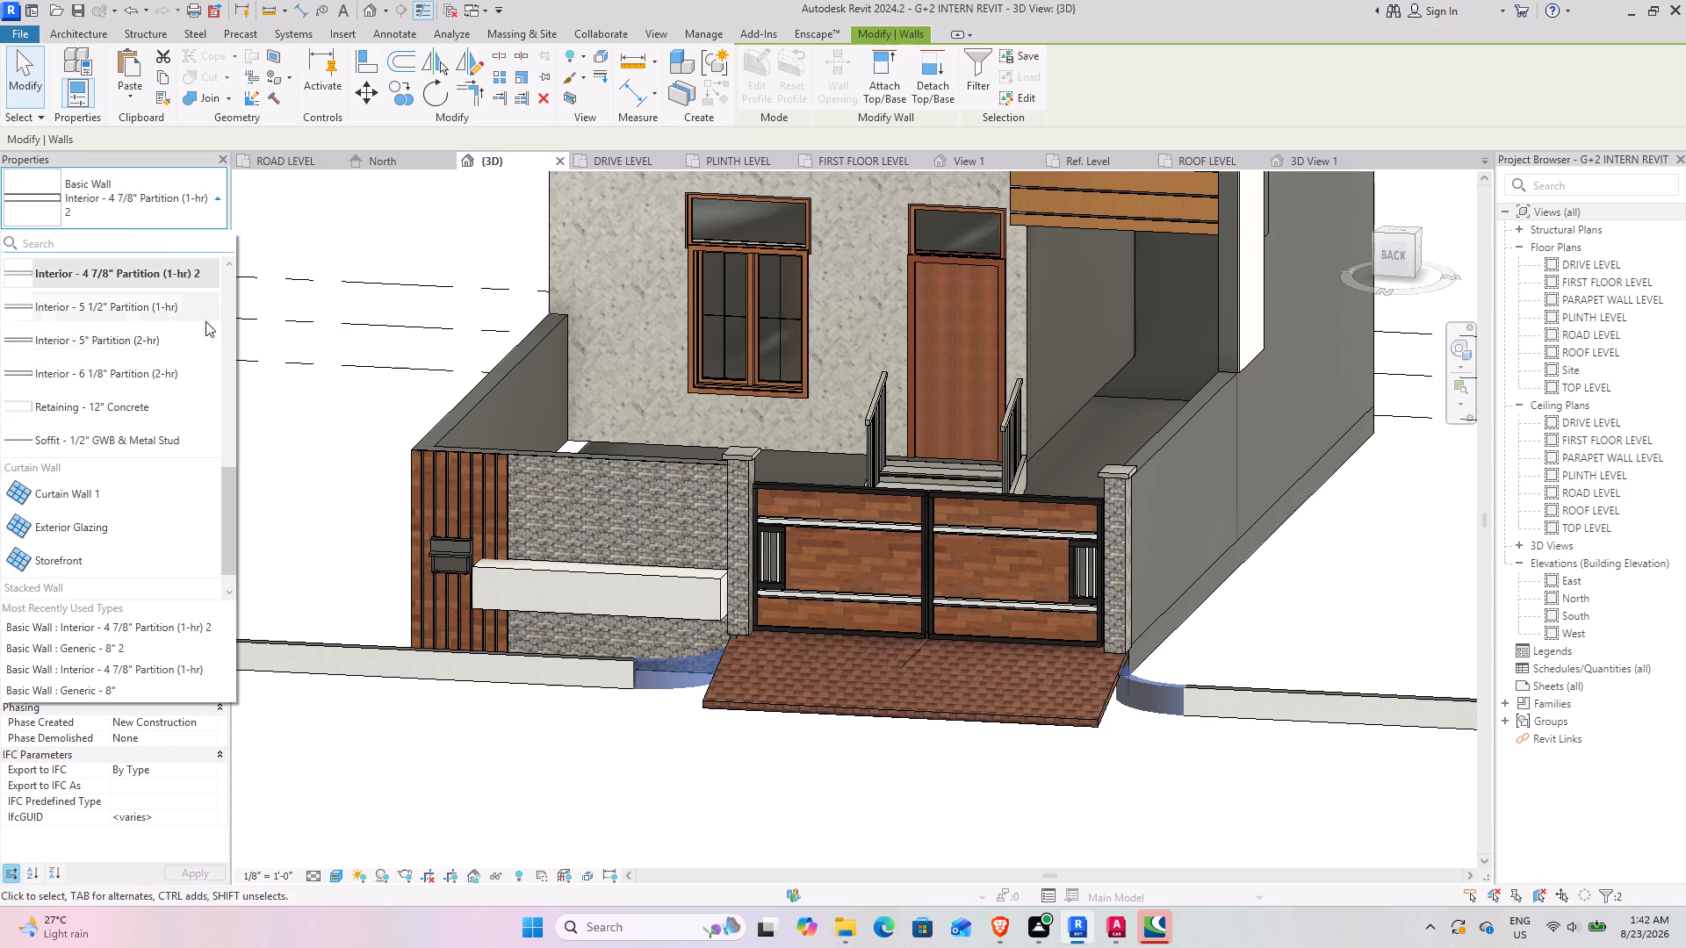
{"action": "left_click", "coordinate": [176, 304]}
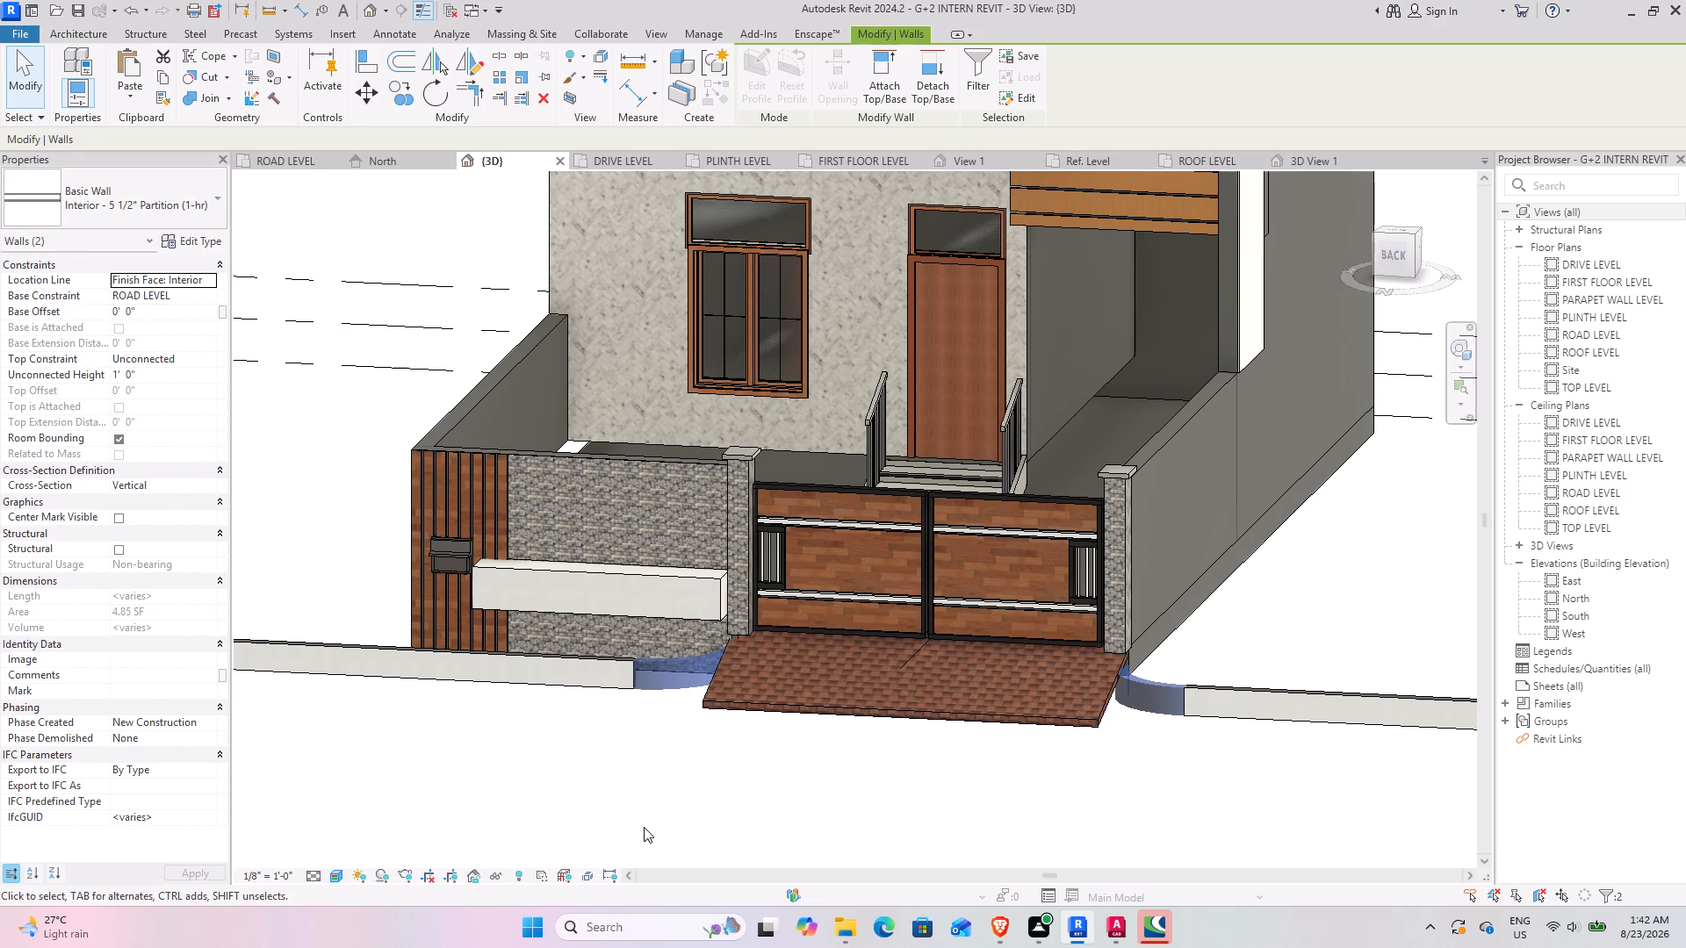
{"action": "left_click", "coordinate": [644, 827]}
Examine the house front, boundary wall, gate, ramp and kerb walls in 3D from several angles and distances.
{"action": "middle_click_drag", "start_coordinate": [715, 793], "coordinate": [693, 713], "text": "shift"}
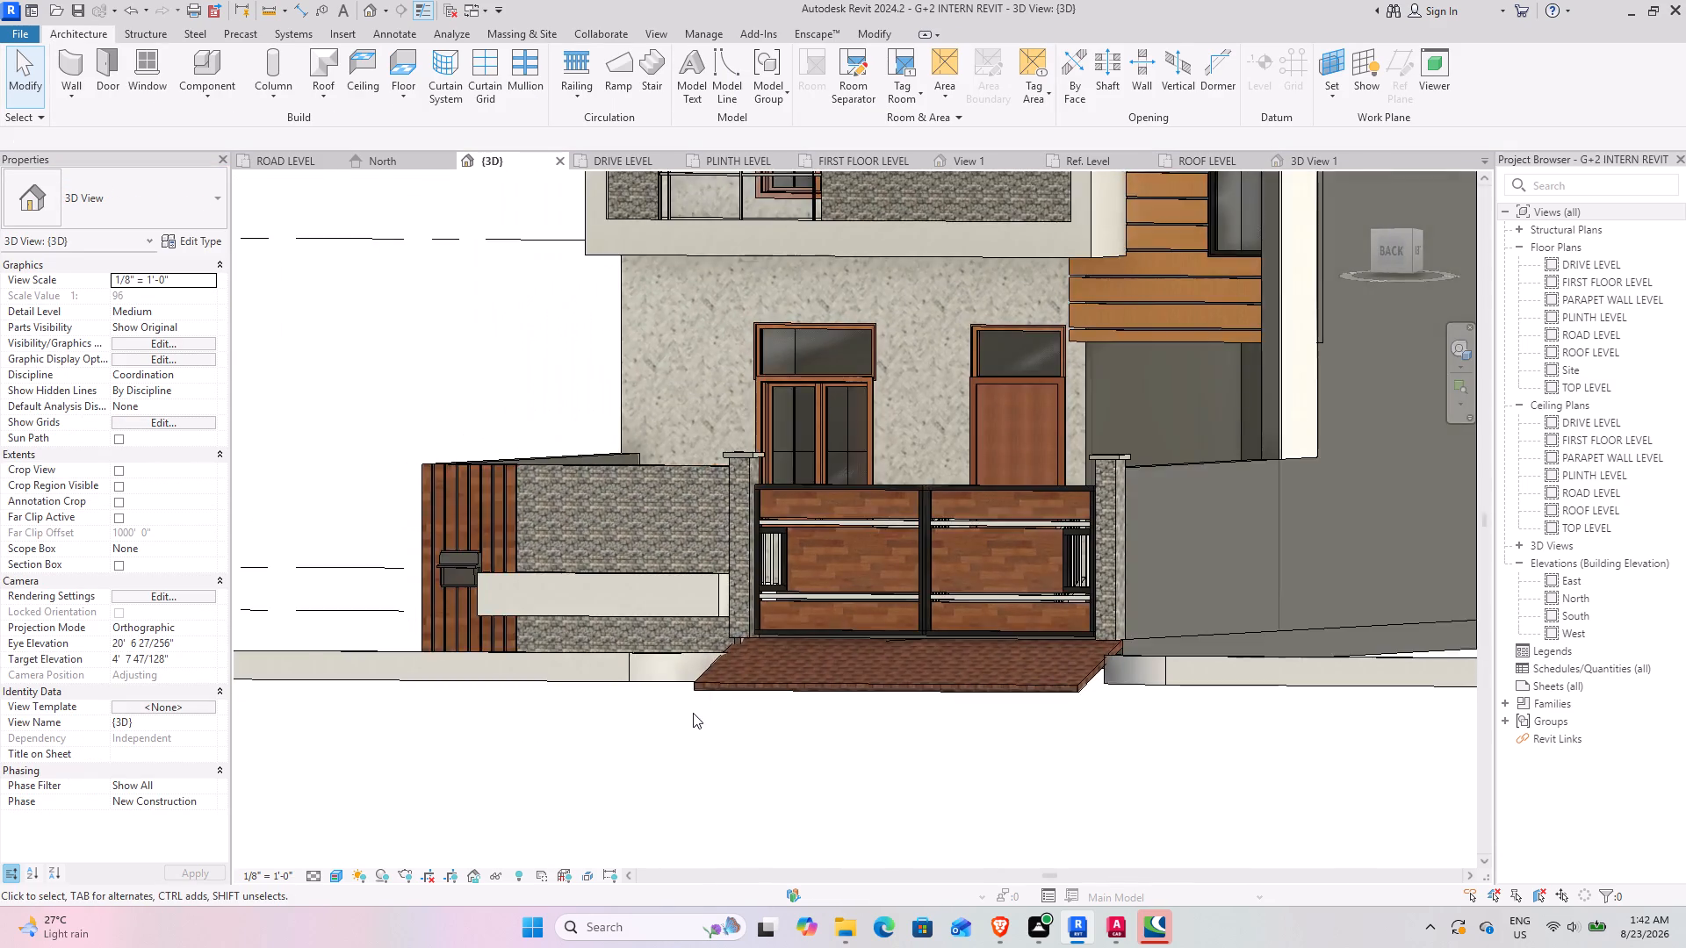
{"action": "scroll", "coordinate": [695, 710], "scroll_direction": "down", "scroll_amount": 3}
{"action": "middle_click_drag", "start_coordinate": [630, 722], "coordinate": [650, 704], "text": "shift"}
{"action": "middle_click_drag", "start_coordinate": [669, 750], "coordinate": [692, 810], "text": "shift"}
{"action": "middle_click_drag", "start_coordinate": [594, 663], "coordinate": [554, 550], "text": "shift"}
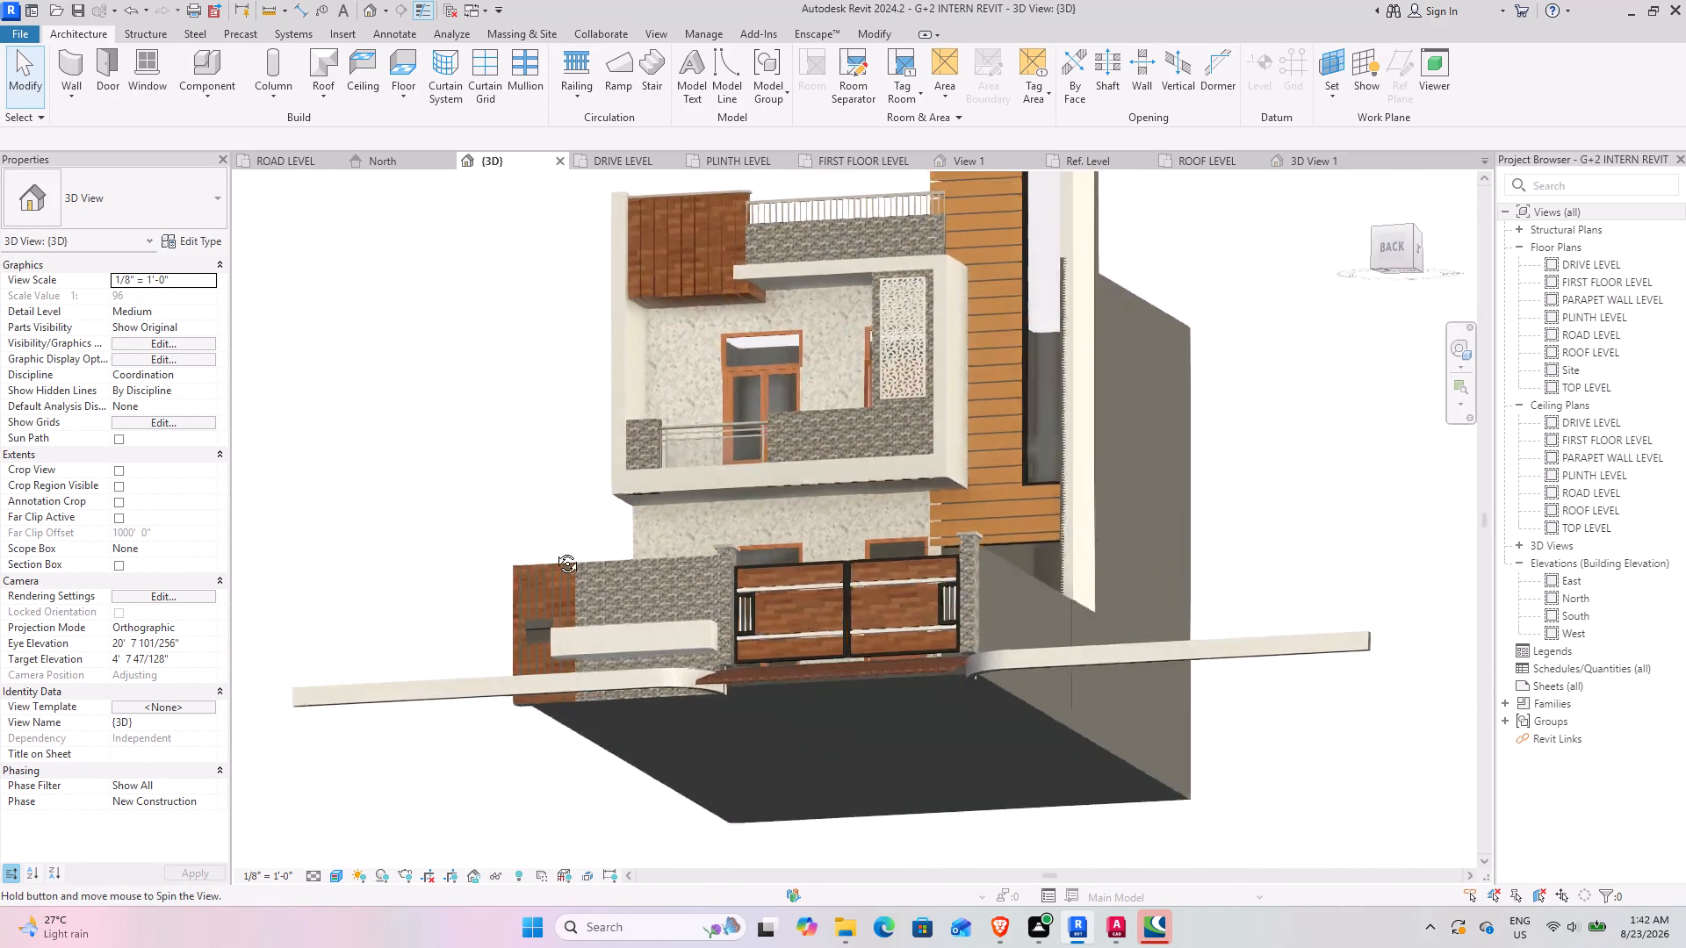
{"action": "middle_click_drag", "start_coordinate": [554, 550], "coordinate": [595, 722], "text": "shift"}
{"action": "middle_click_drag", "start_coordinate": [628, 734], "coordinate": [708, 805]}
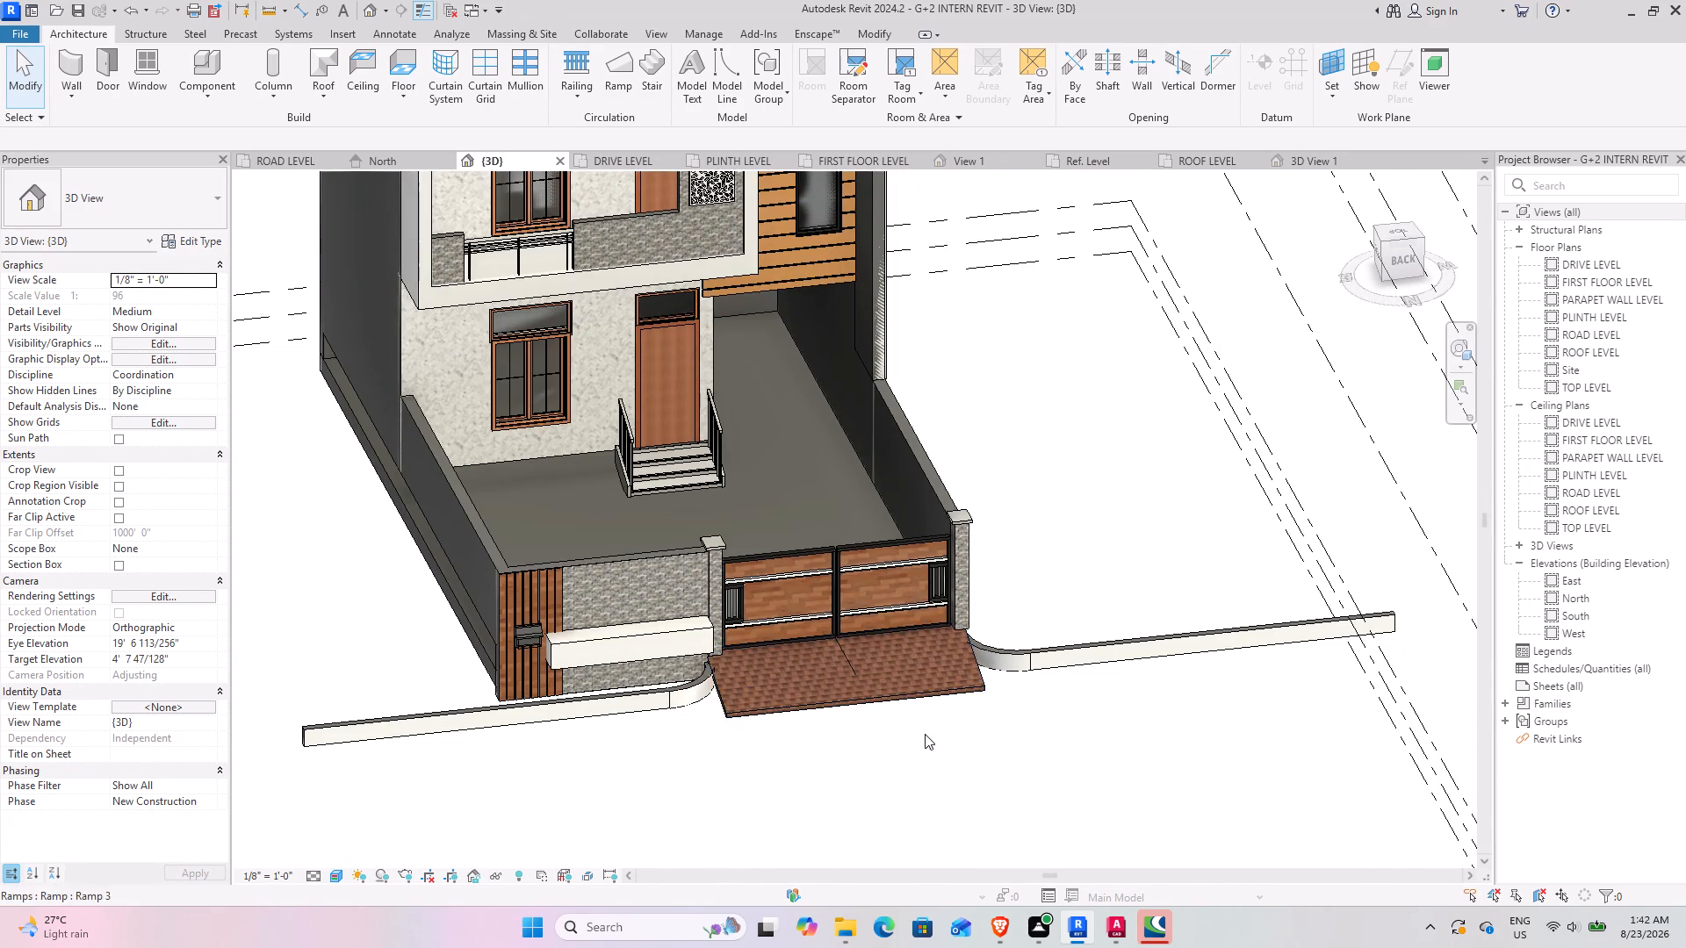
{"action": "middle_click_drag", "start_coordinate": [905, 734], "coordinate": [800, 764], "text": "shift"}
{"action": "middle_click_drag", "start_coordinate": [756, 782], "coordinate": [780, 663], "text": "shift"}
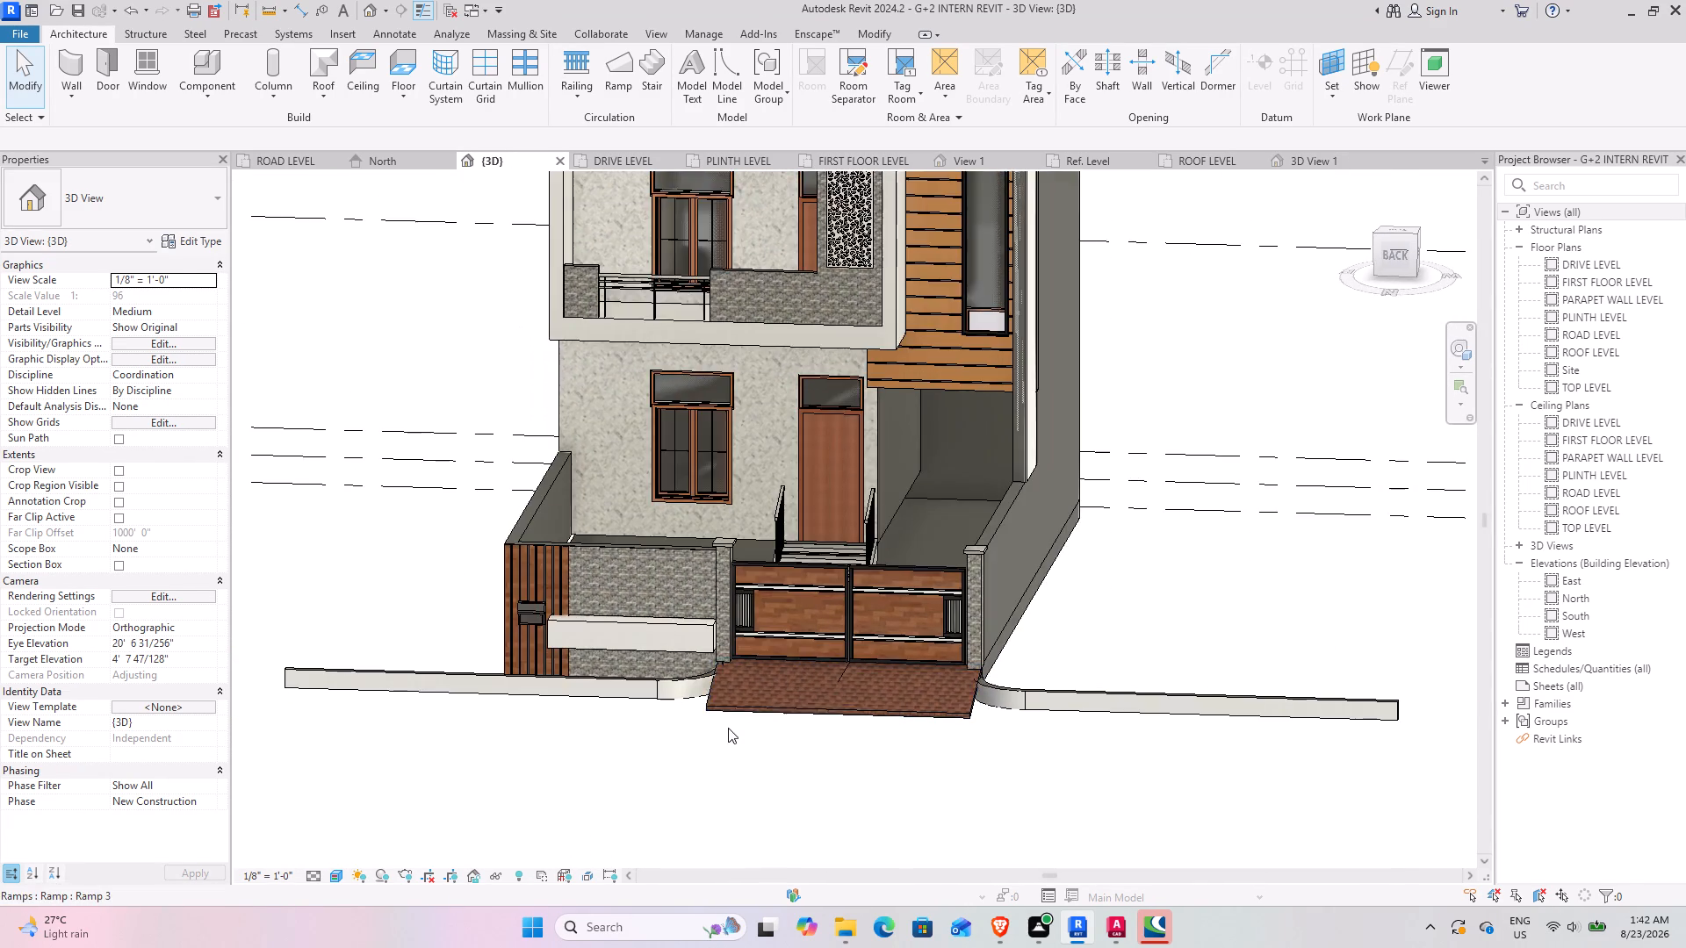
{"action": "middle_click_drag", "start_coordinate": [726, 728], "coordinate": [826, 639]}
{"action": "middle_click_drag", "start_coordinate": [762, 659], "coordinate": [786, 637], "text": "shift"}
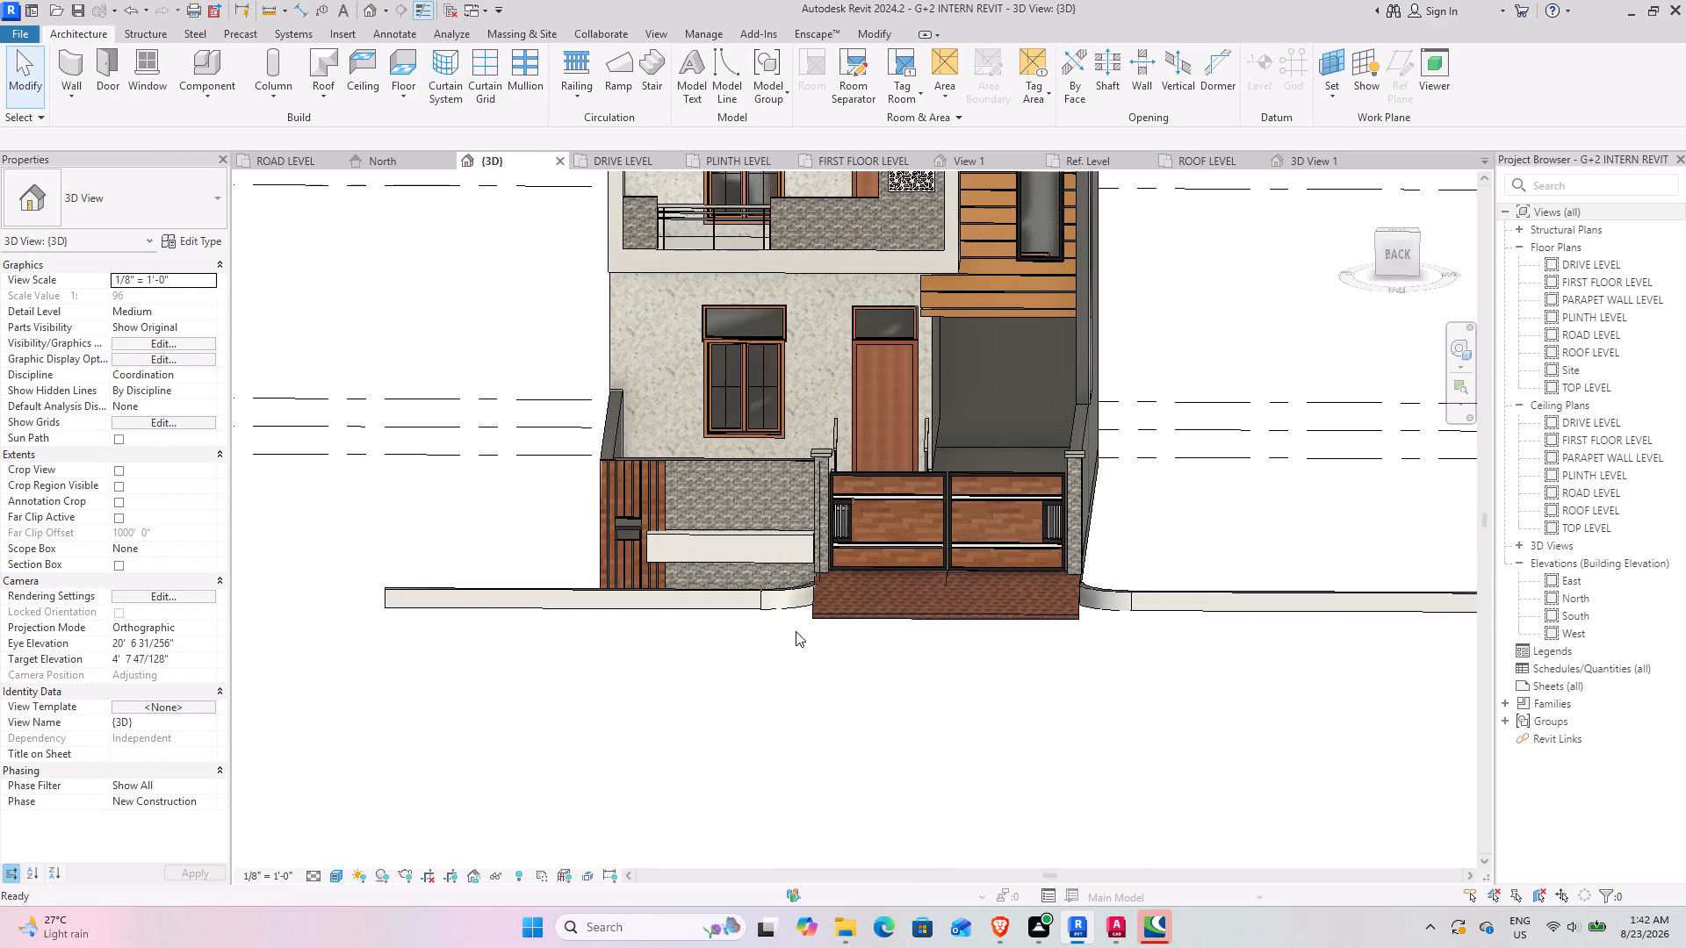
{"action": "scroll", "coordinate": [803, 637], "scroll_direction": "down", "scroll_amount": 2}
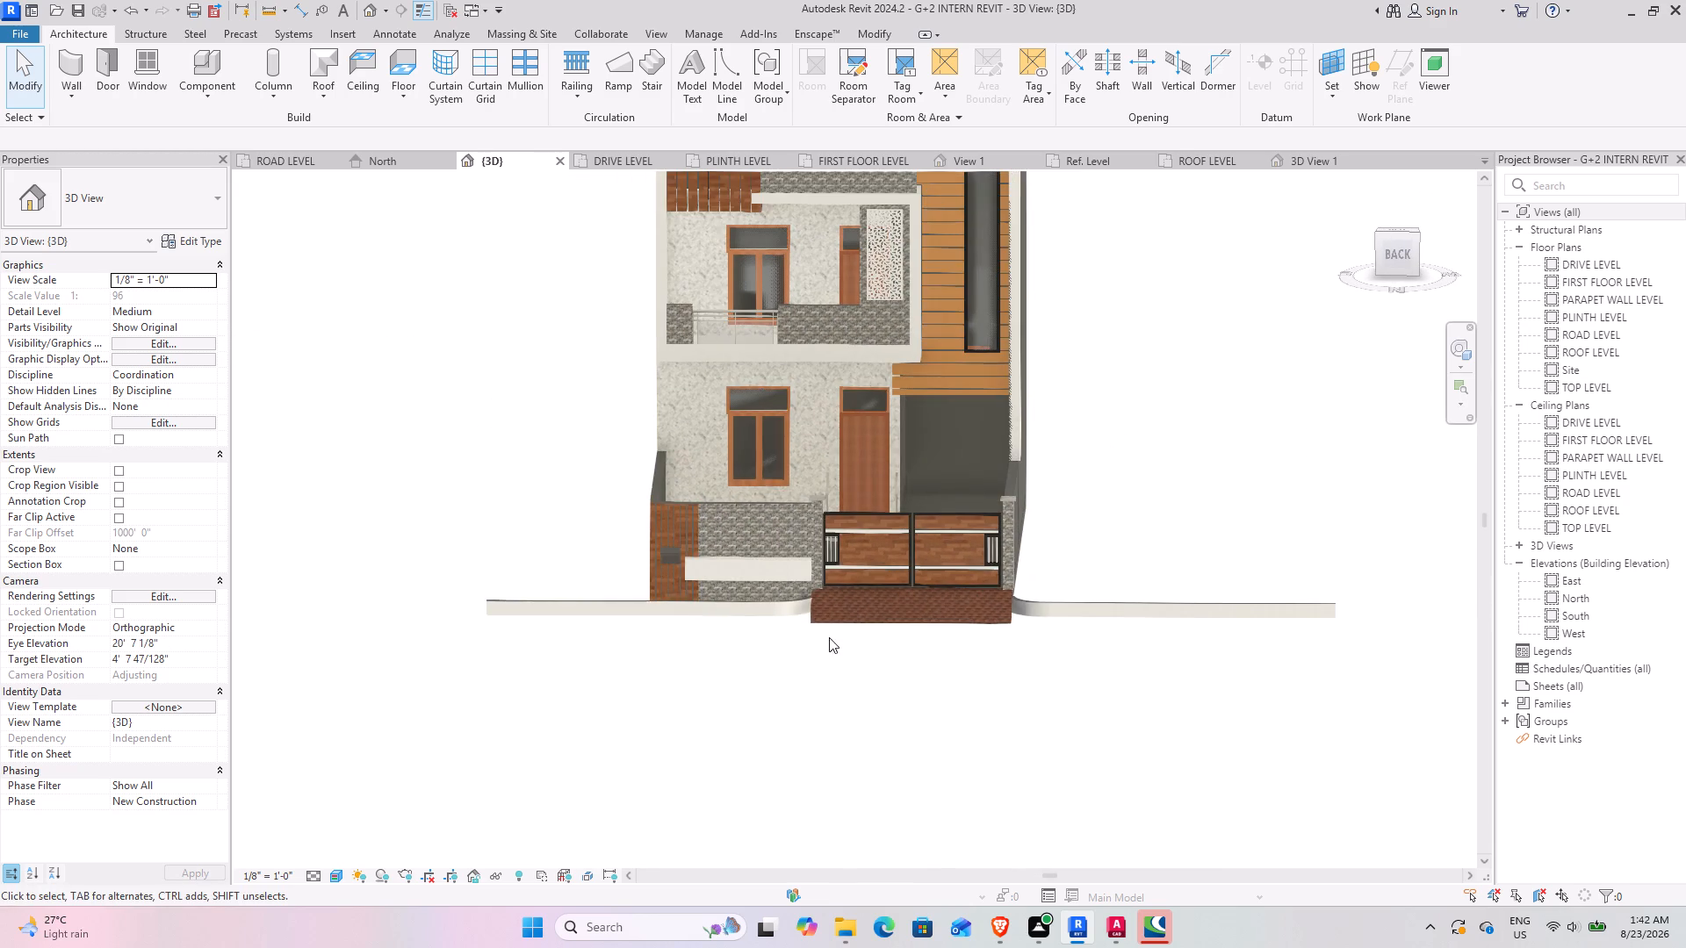
{"action": "middle_click_drag", "start_coordinate": [802, 637], "coordinate": [728, 626], "text": "shift"}
{"action": "middle_click_drag", "start_coordinate": [767, 621], "coordinate": [678, 696], "text": "shift"}
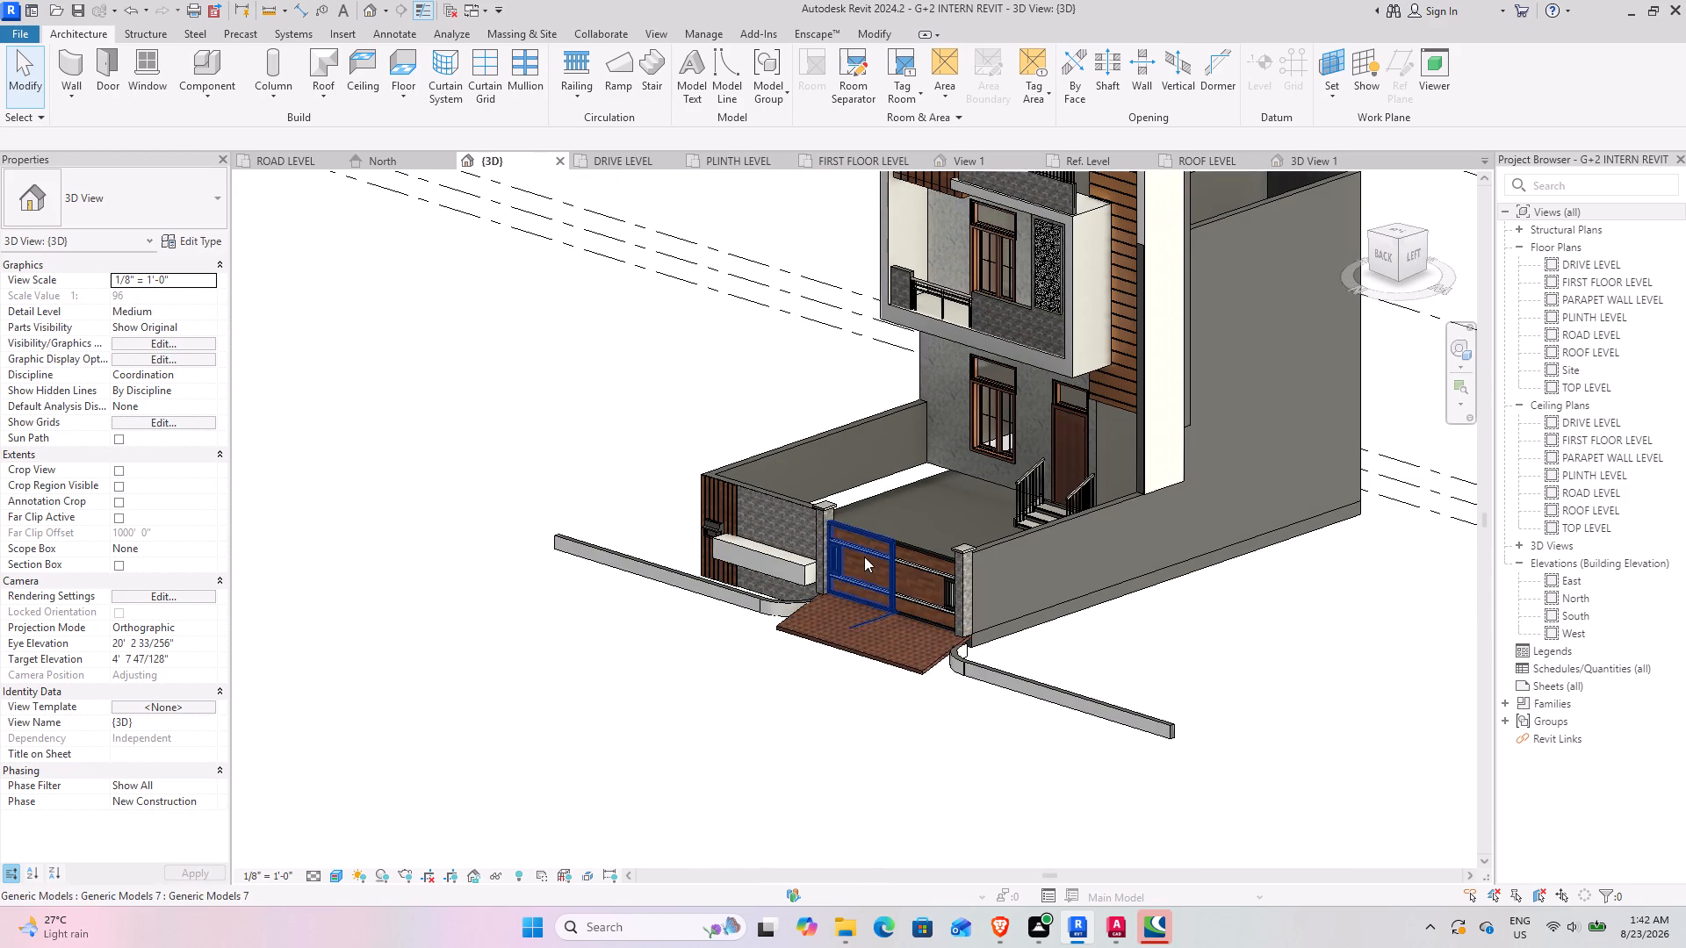
{"action": "scroll", "coordinate": [864, 556], "scroll_direction": "up", "scroll_amount": 2}
{"action": "middle_click_drag", "start_coordinate": [781, 700], "coordinate": [815, 712], "text": "shift"}
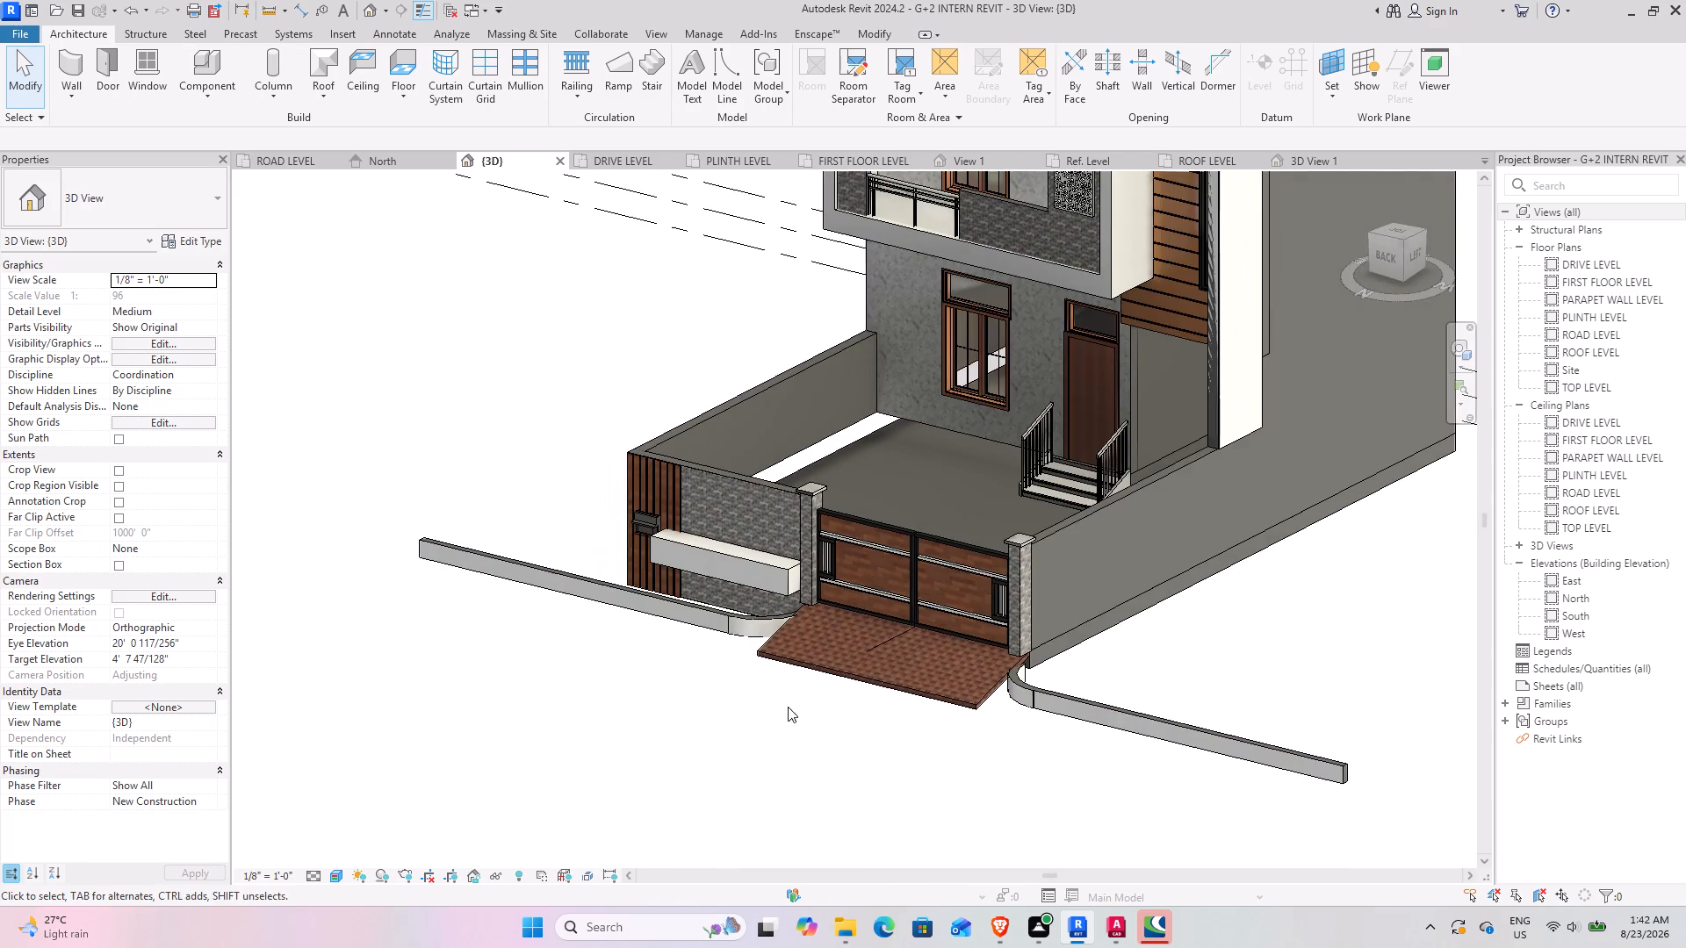
{"action": "middle_click_drag", "start_coordinate": [754, 688], "coordinate": [874, 557], "text": "shift"}
{"action": "scroll", "coordinate": [865, 562], "scroll_direction": "down", "scroll_amount": 3}
{"action": "middle_click_drag", "start_coordinate": [808, 588], "coordinate": [836, 591], "text": "shift"}
{"action": "middle_click_drag", "start_coordinate": [884, 490], "coordinate": [876, 539]}
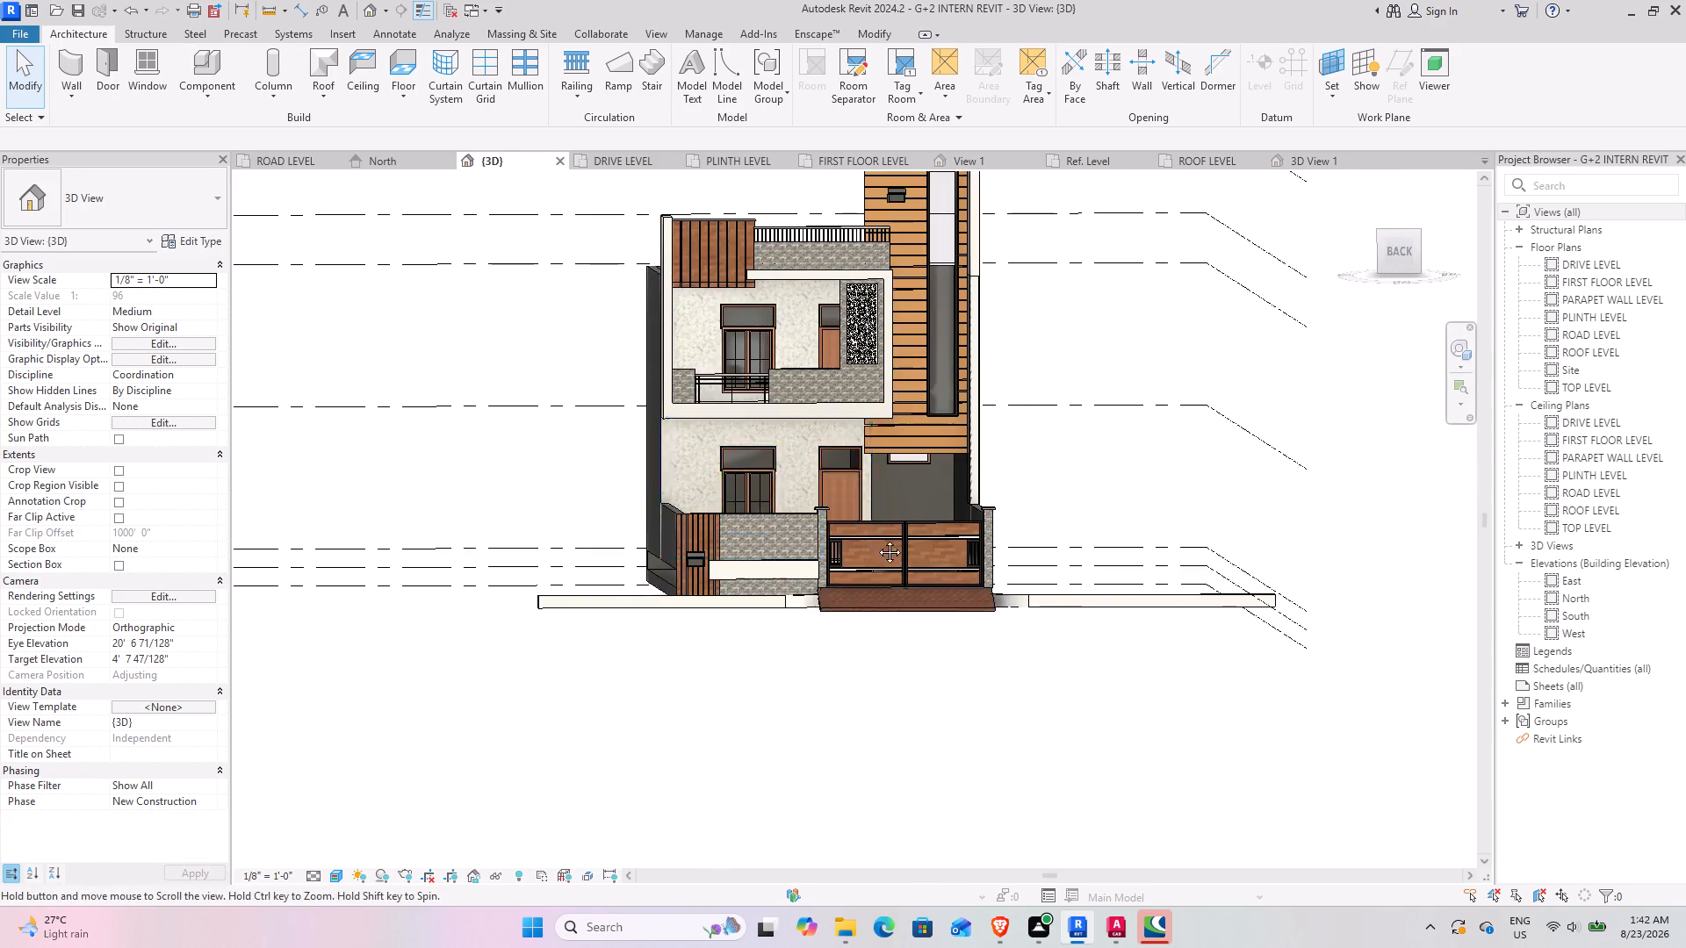
{"action": "middle_click_drag", "start_coordinate": [876, 539], "coordinate": [818, 724]}
{"action": "middle_click_drag", "start_coordinate": [813, 703], "coordinate": [718, 690], "text": "shift"}
{"action": "middle_click_drag", "start_coordinate": [726, 693], "coordinate": [746, 698], "text": "shift"}
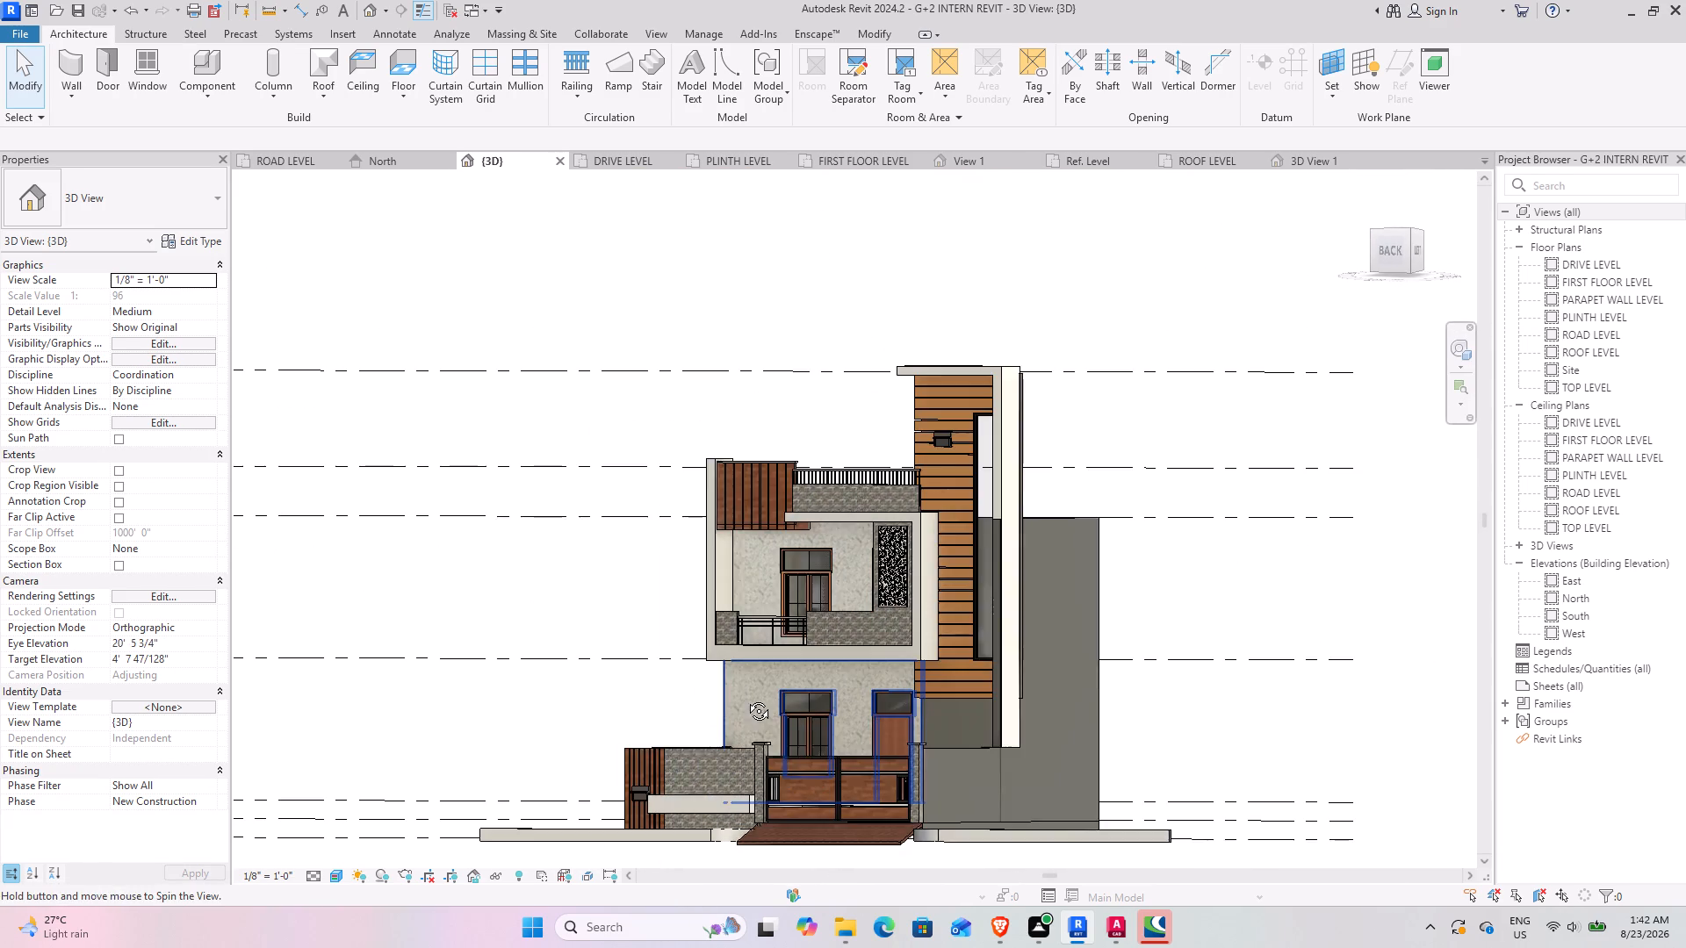
{"action": "middle_click_drag", "start_coordinate": [746, 698], "coordinate": [785, 707], "text": "shift"}
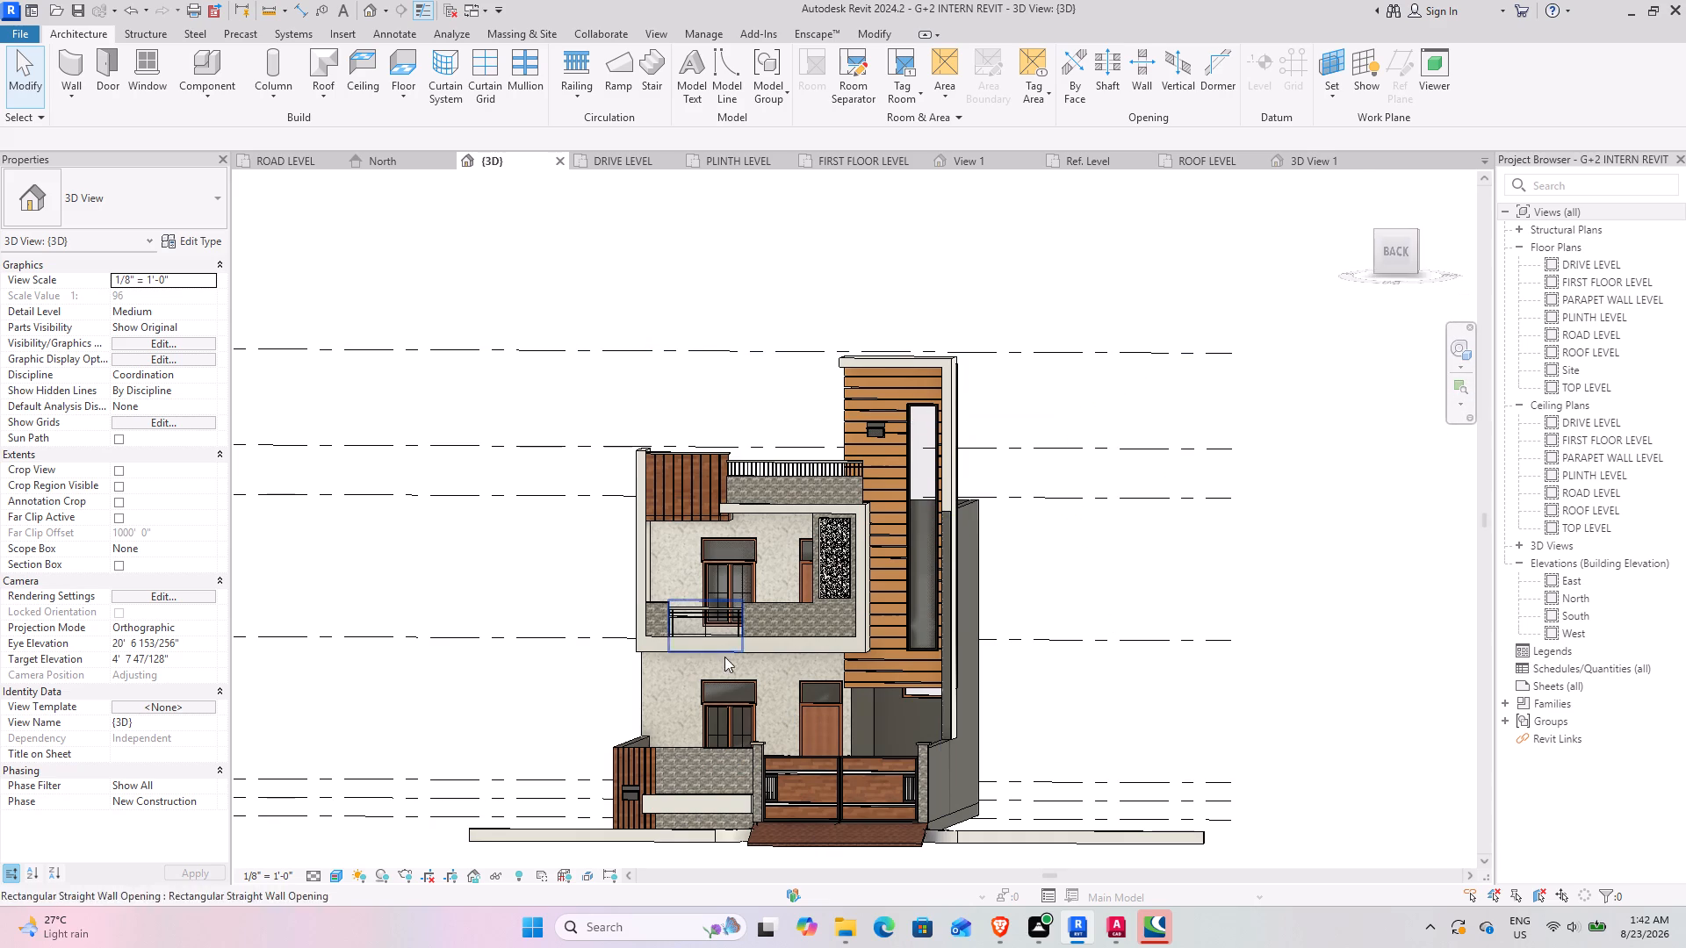
{"action": "scroll", "coordinate": [693, 801], "scroll_direction": "up", "scroll_amount": 6}
{"action": "middle_click_drag", "start_coordinate": [710, 752], "coordinate": [684, 816], "text": "shift"}
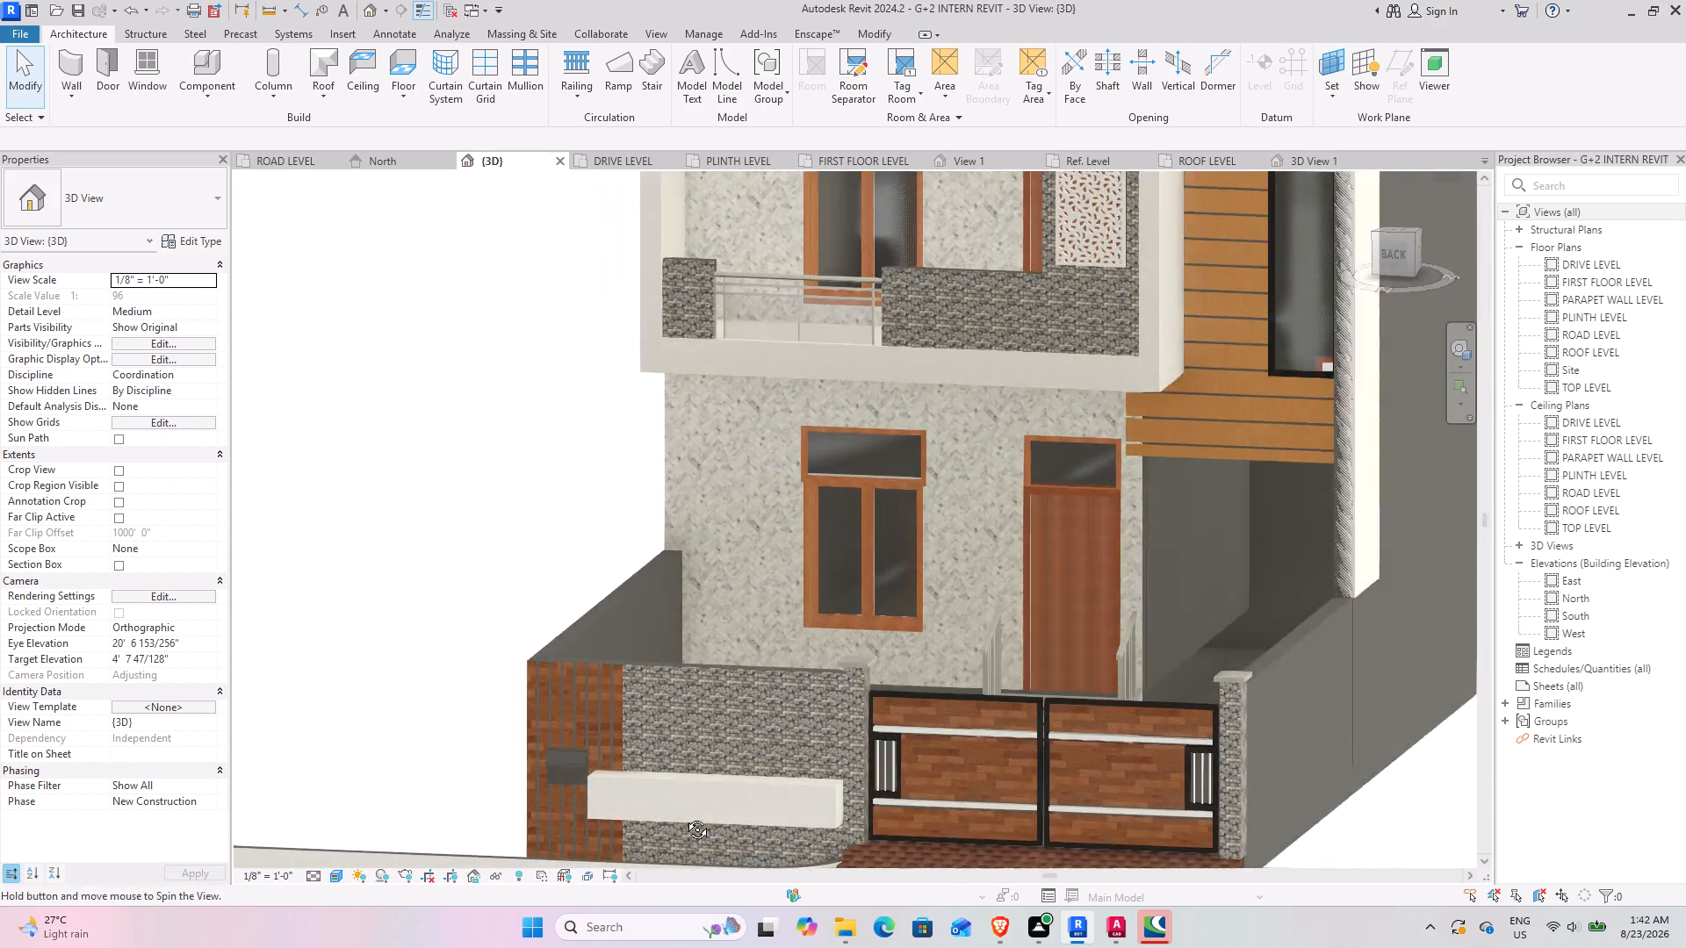
{"action": "middle_click_drag", "start_coordinate": [684, 816], "coordinate": [681, 829], "text": "shift"}
{"action": "middle_click_drag", "start_coordinate": [678, 821], "coordinate": [733, 643]}
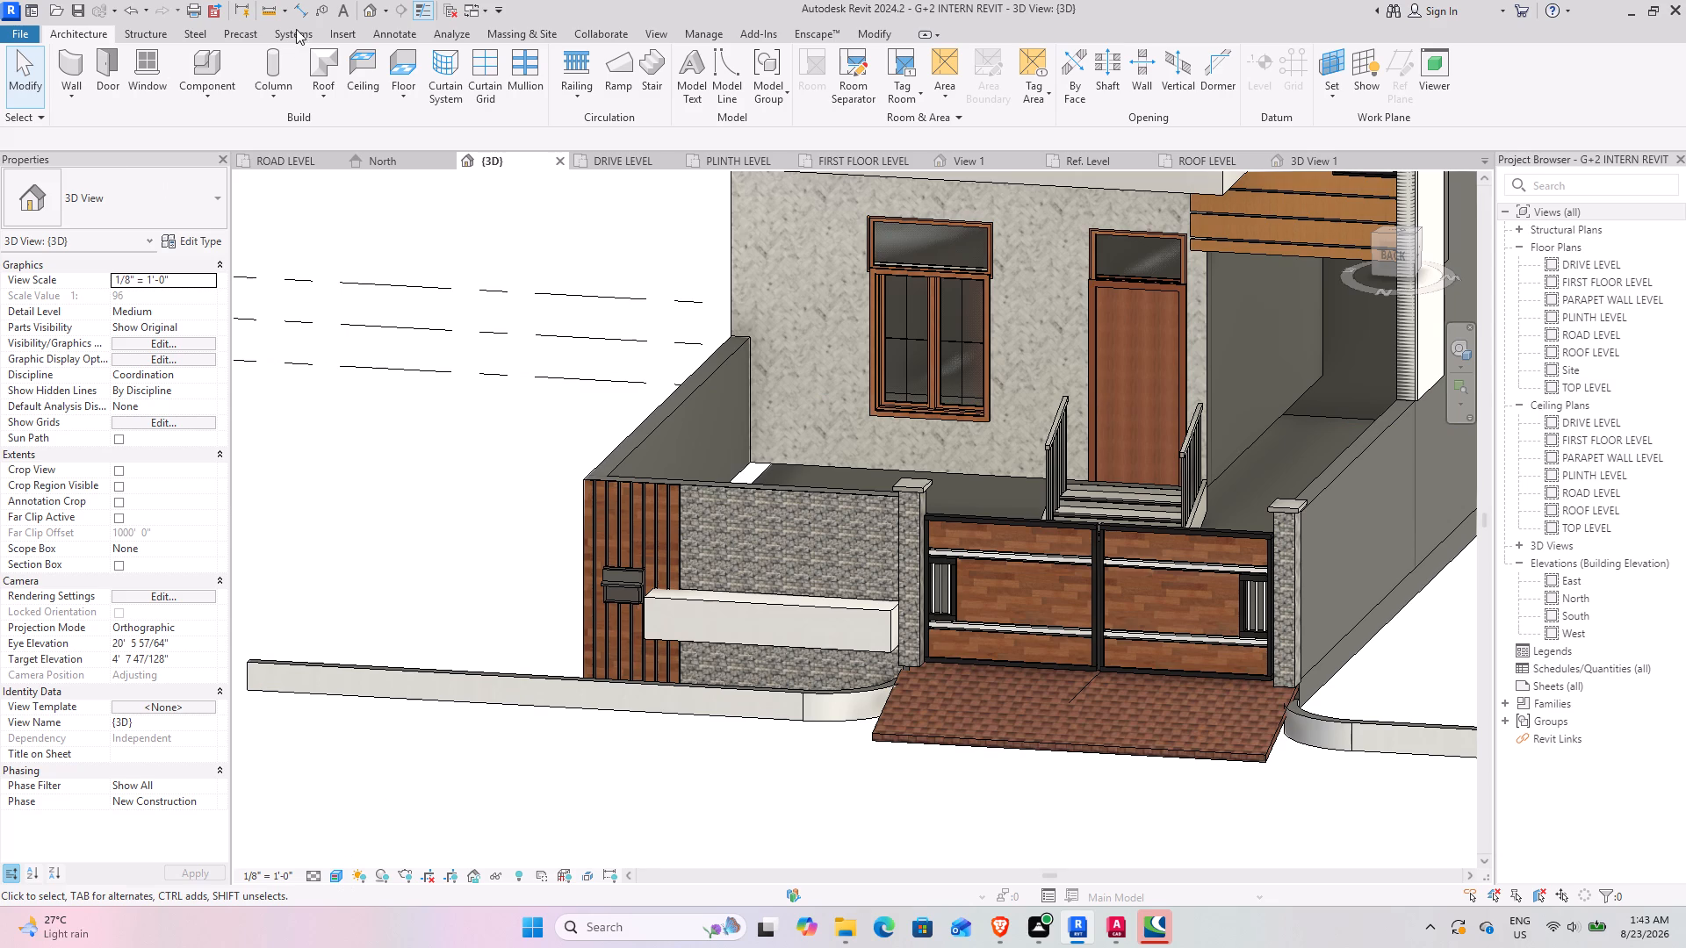
Begin loading a component family and browse to the "tree and plant" folder in the family library.
{"action": "left_click", "coordinate": [201, 73]}
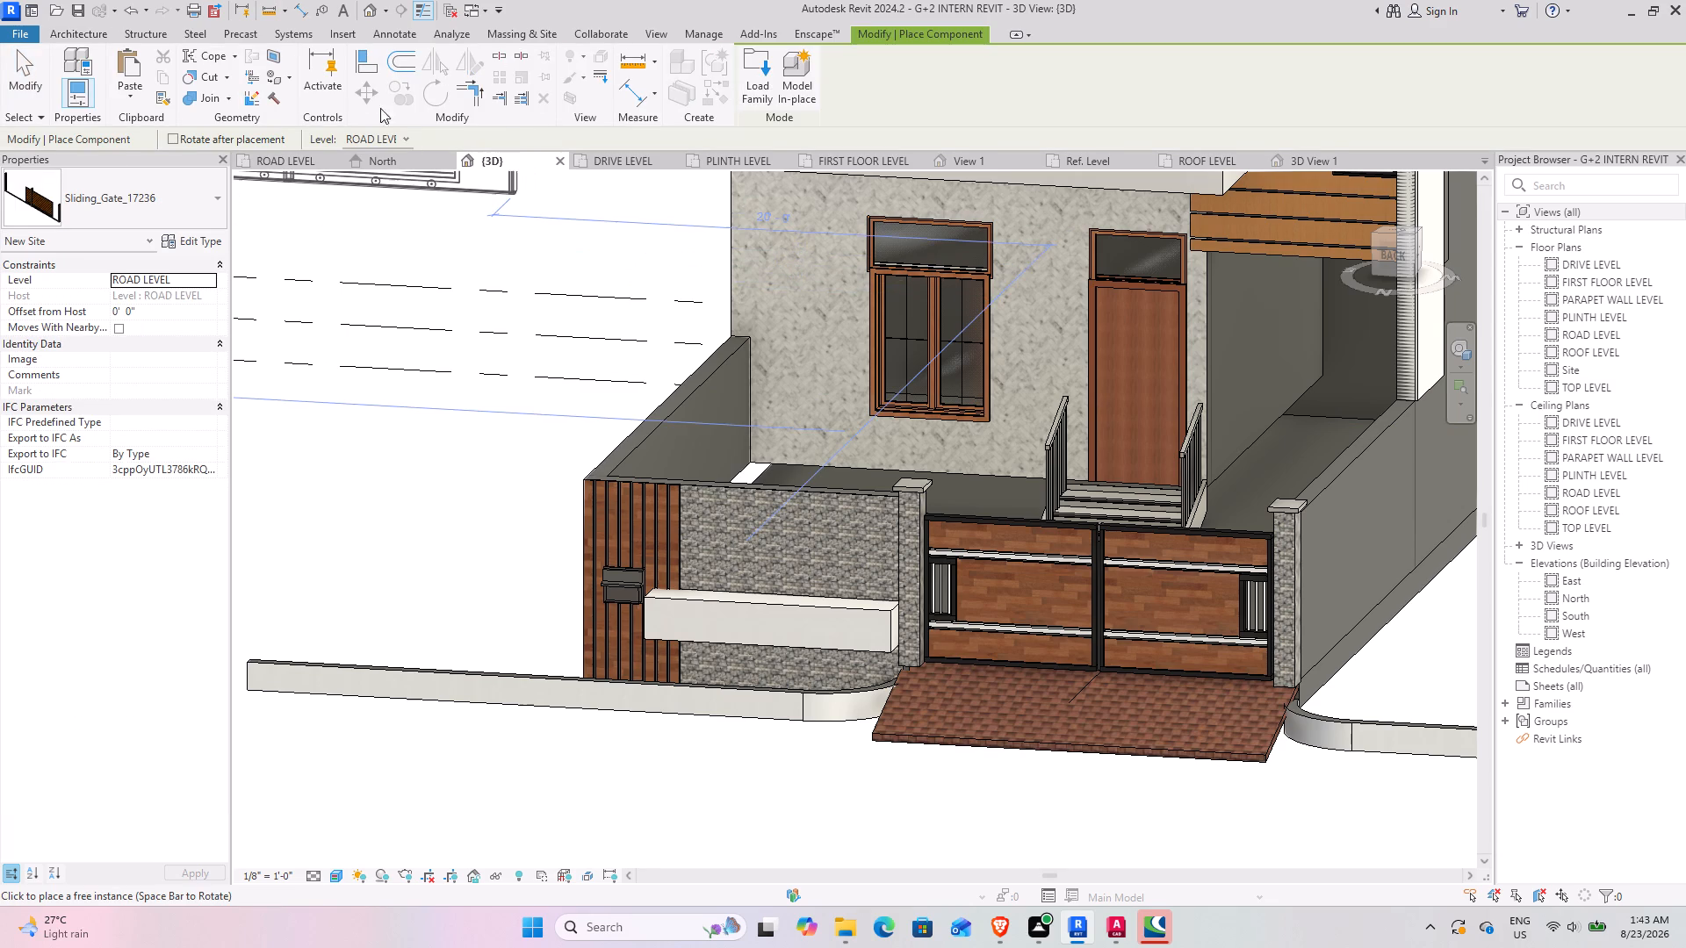
{"action": "left_click", "coordinate": [768, 81]}
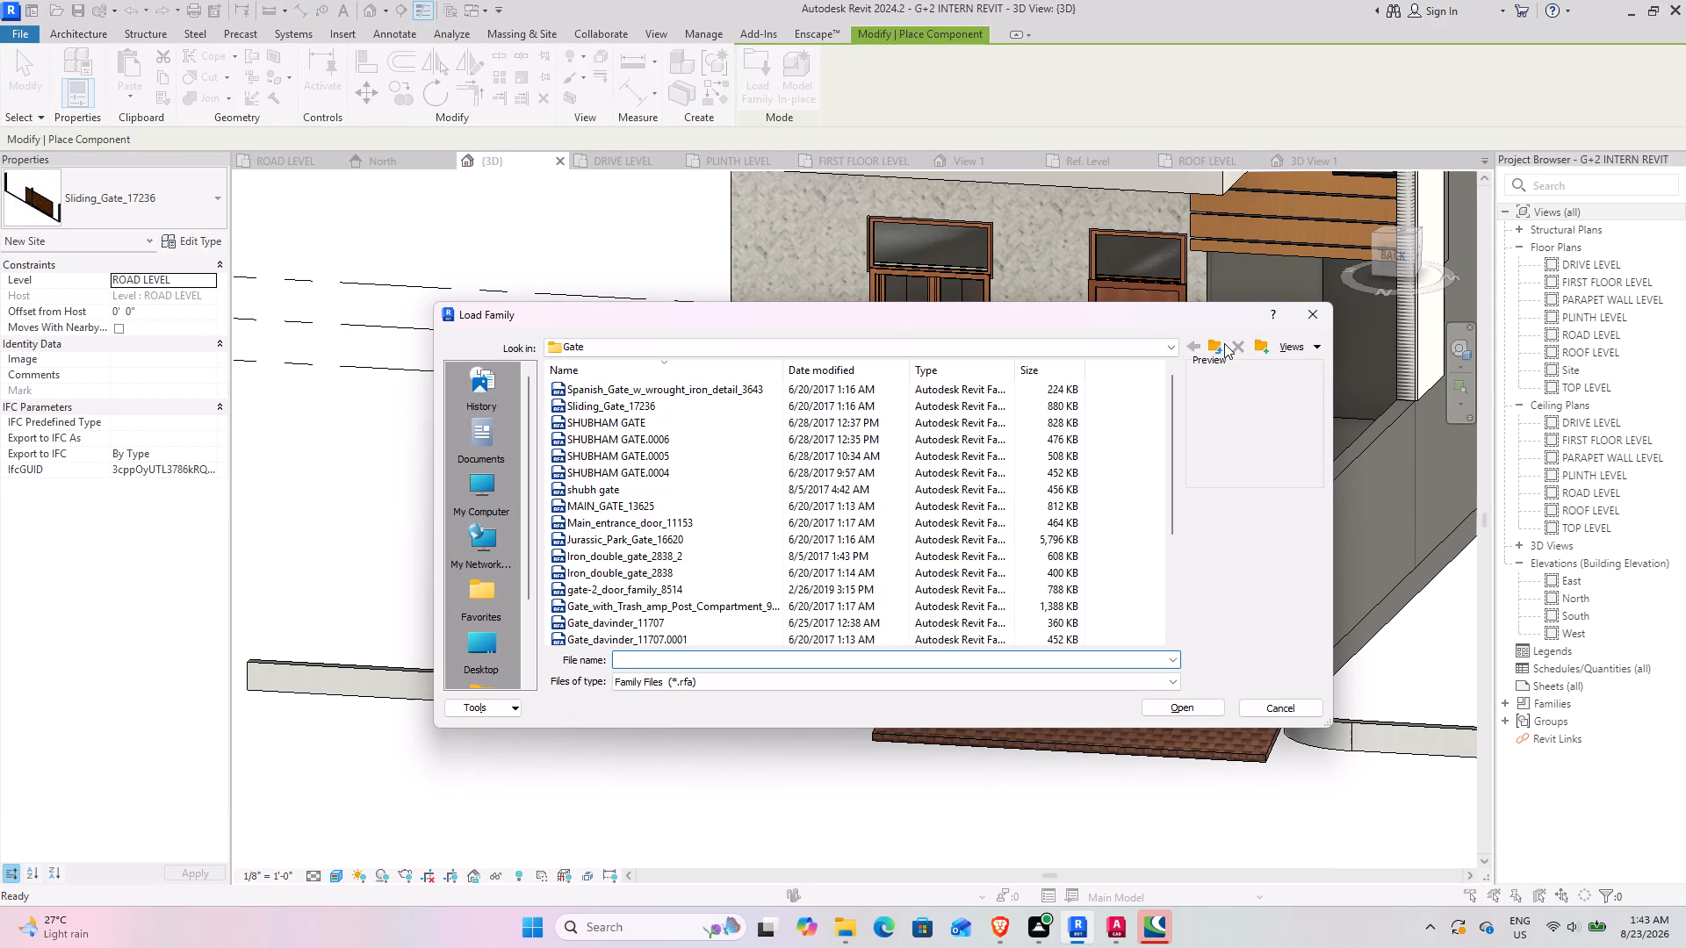
{"action": "left_click", "coordinate": [1214, 344]}
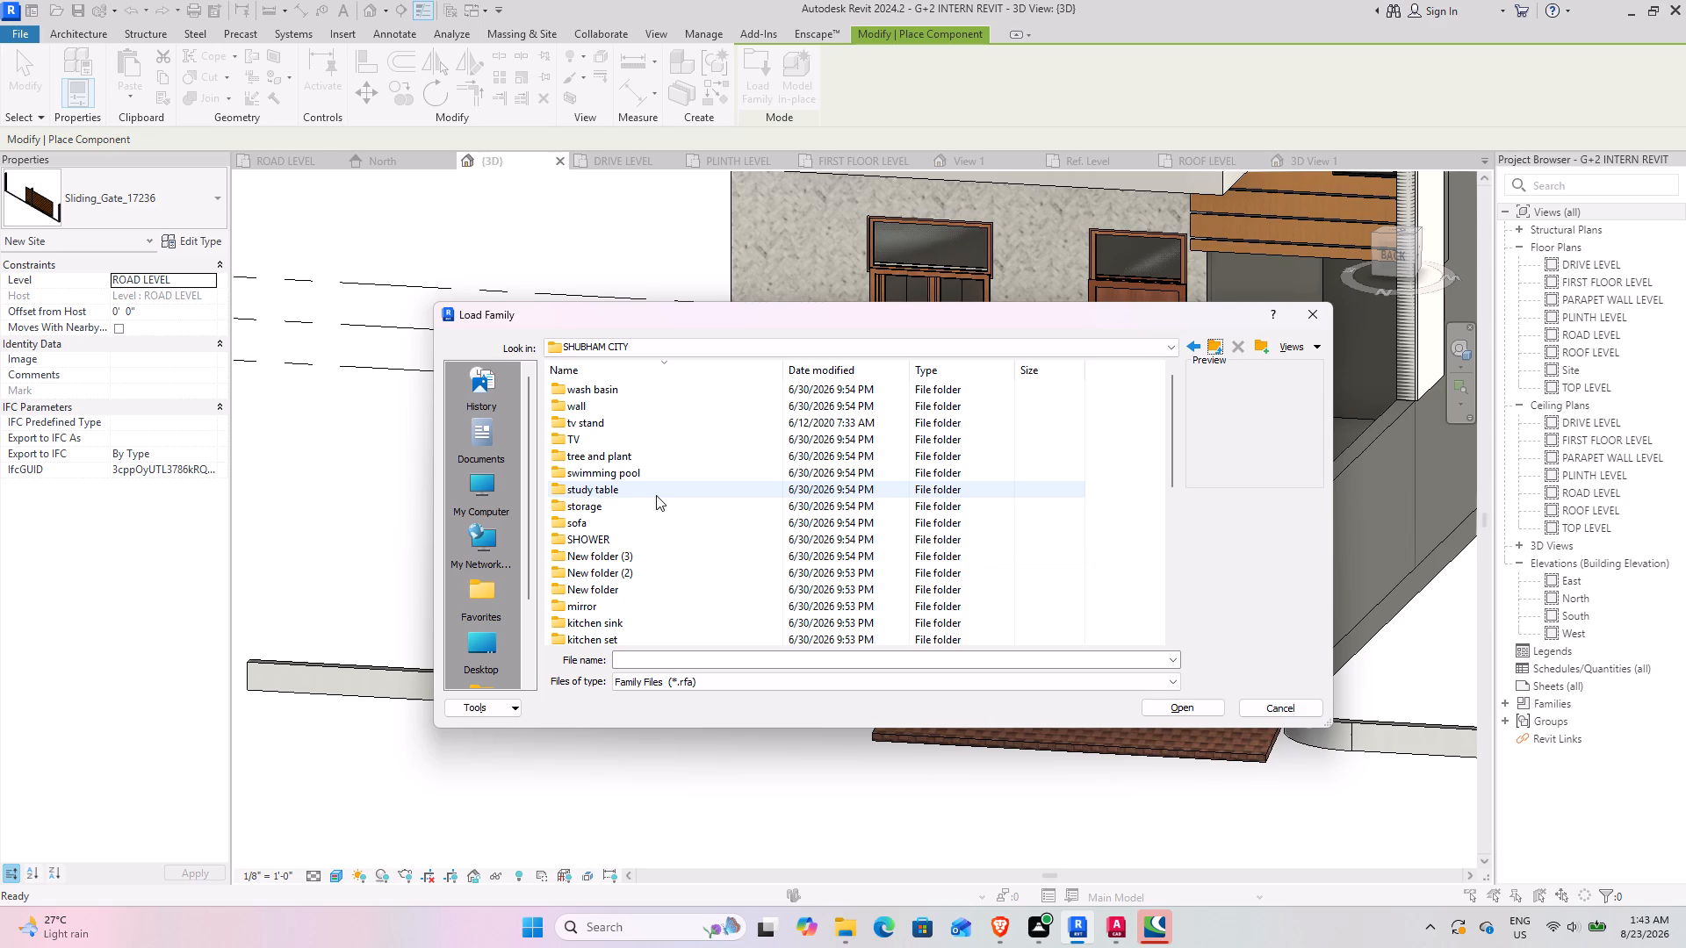
{"action": "scroll", "coordinate": [656, 495], "scroll_direction": "up", "scroll_amount": 2}
{"action": "scroll", "coordinate": [648, 504], "scroll_direction": "down", "scroll_amount": 1}
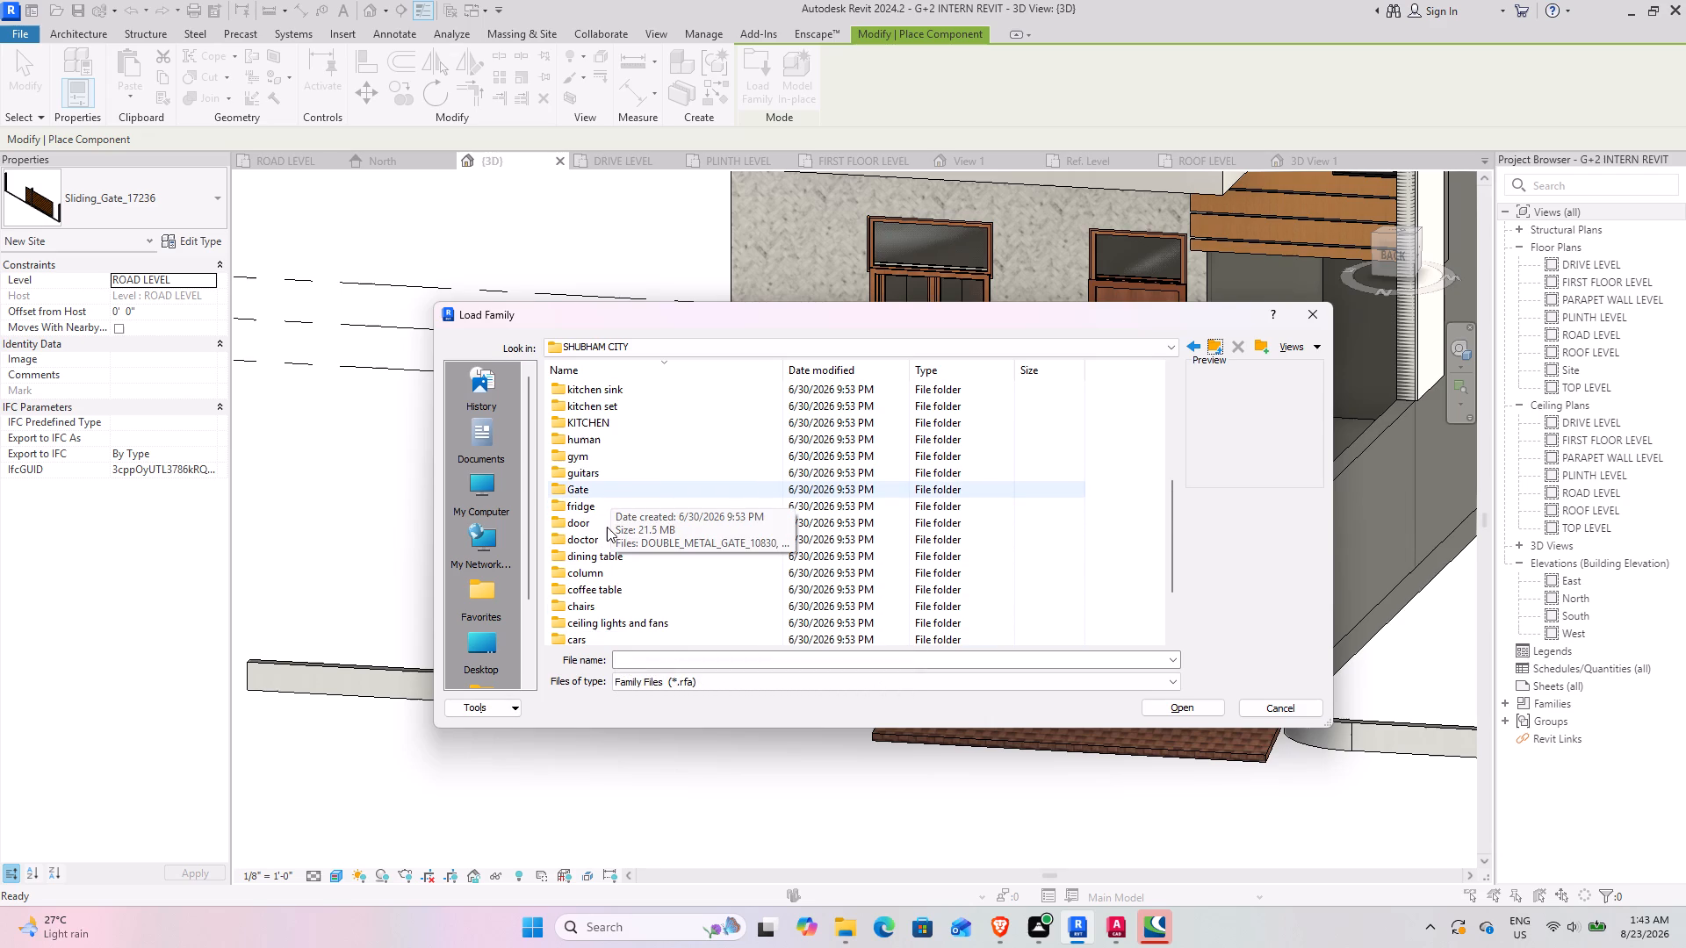
{"action": "scroll", "coordinate": [607, 527], "scroll_direction": "down", "scroll_amount": 2}
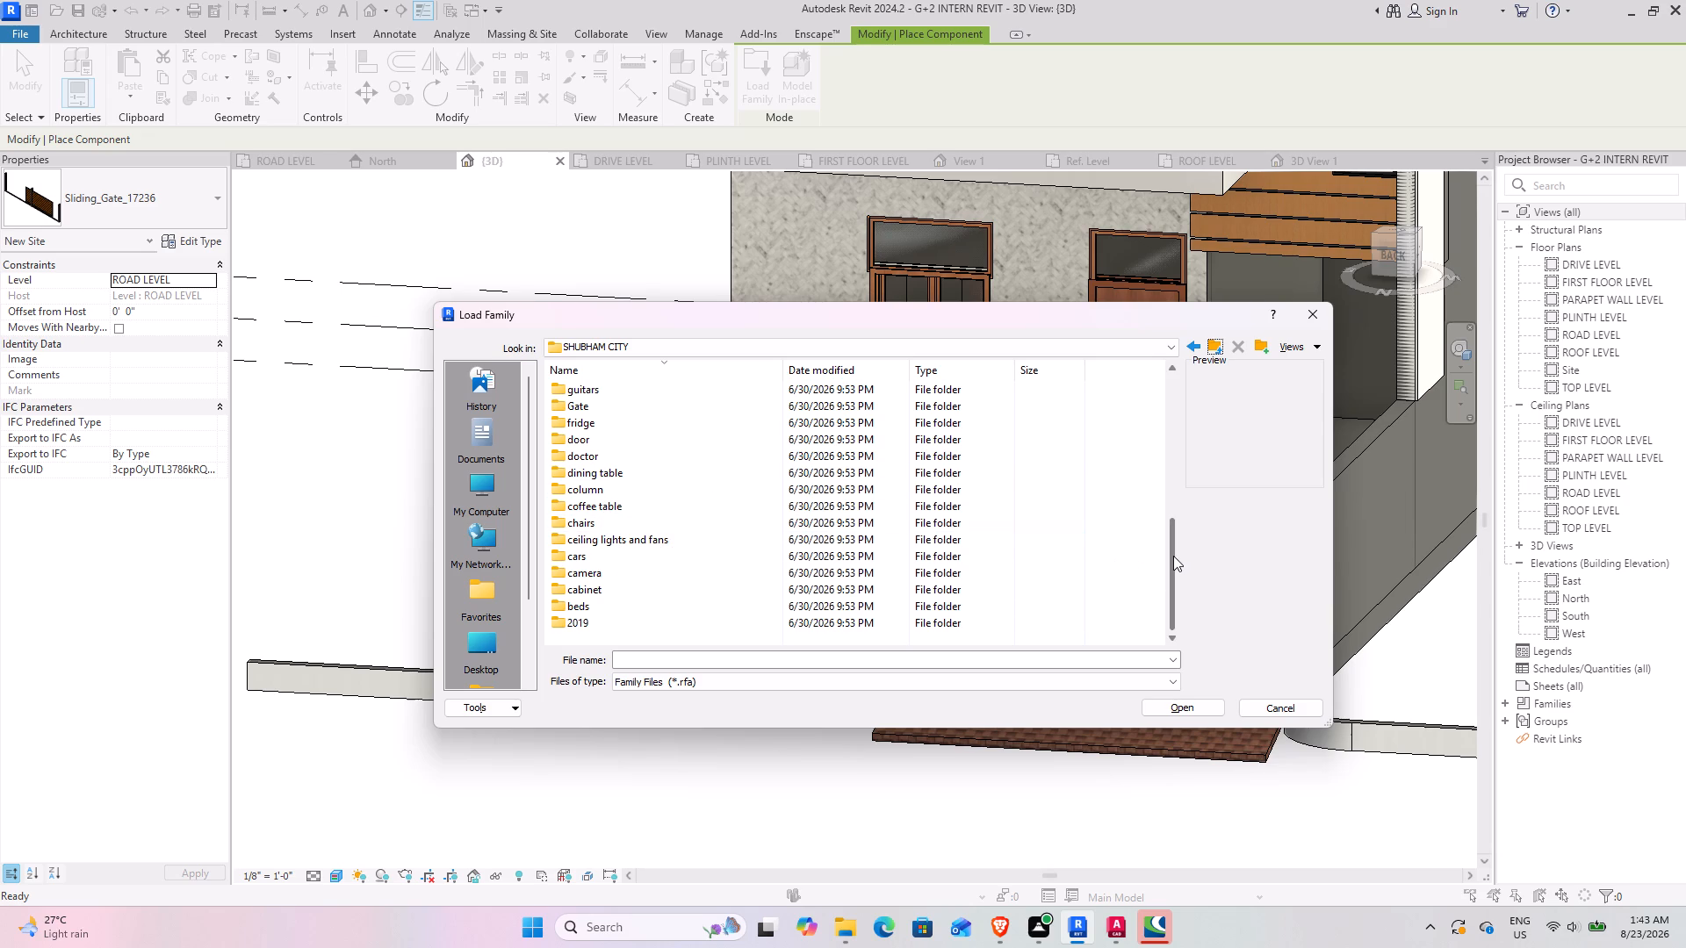
{"action": "left_click_drag", "start_coordinate": [1173, 556], "coordinate": [1188, 378]}
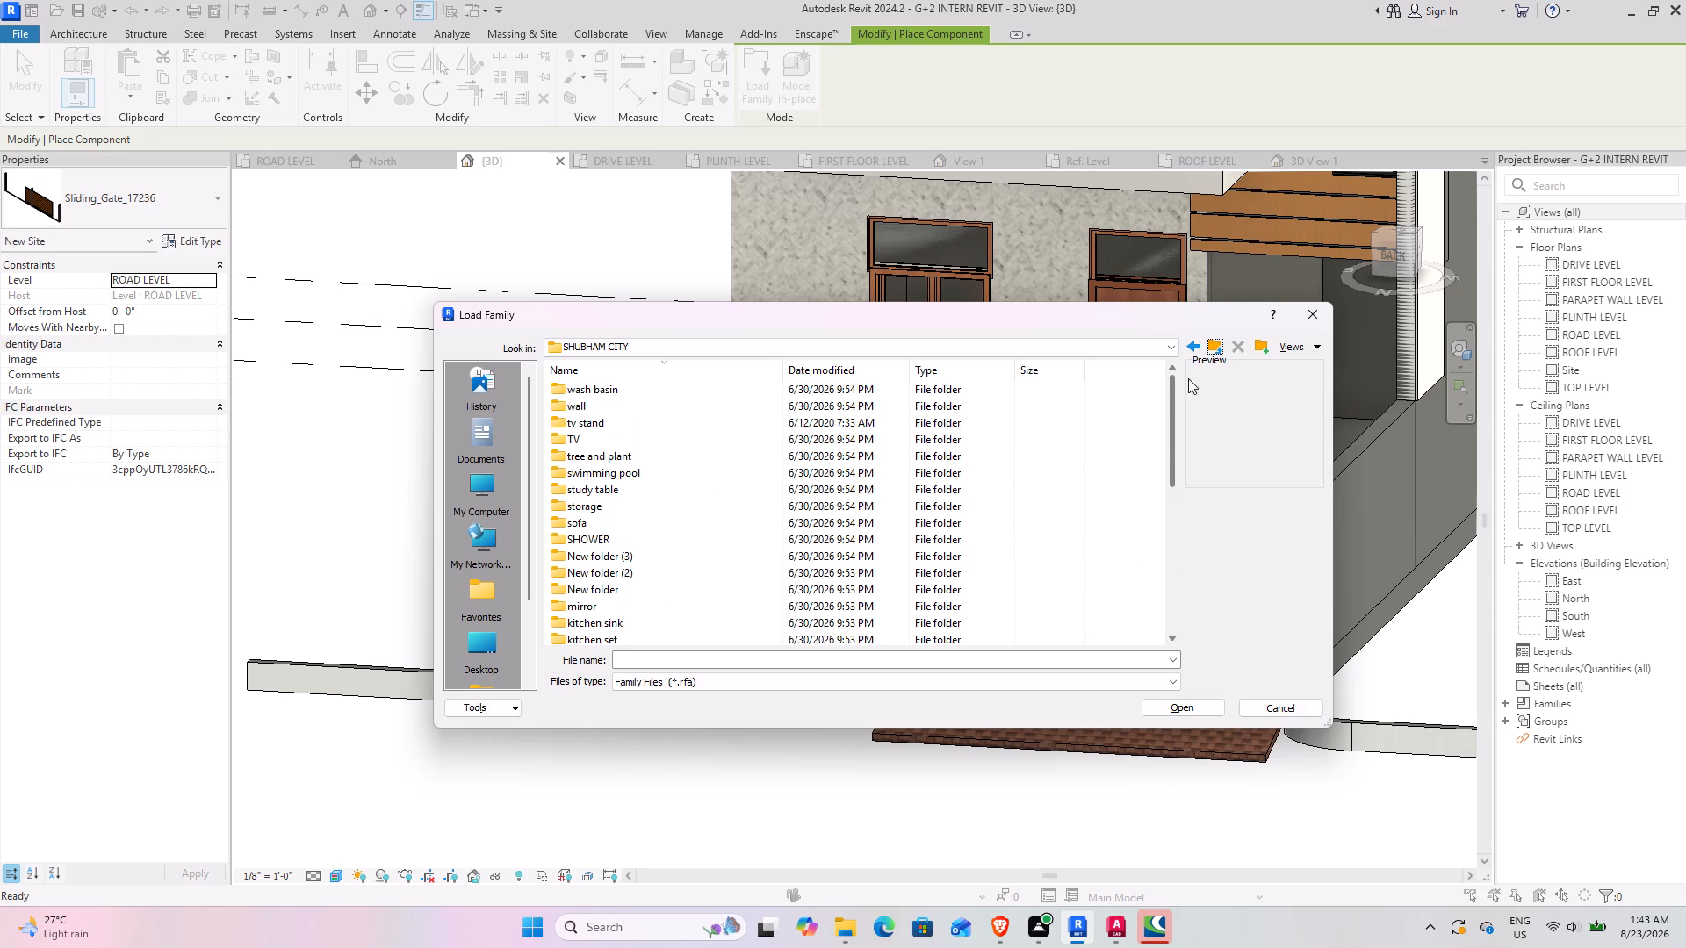
{"action": "left_click_drag", "start_coordinate": [1188, 378], "coordinate": [1192, 363]}
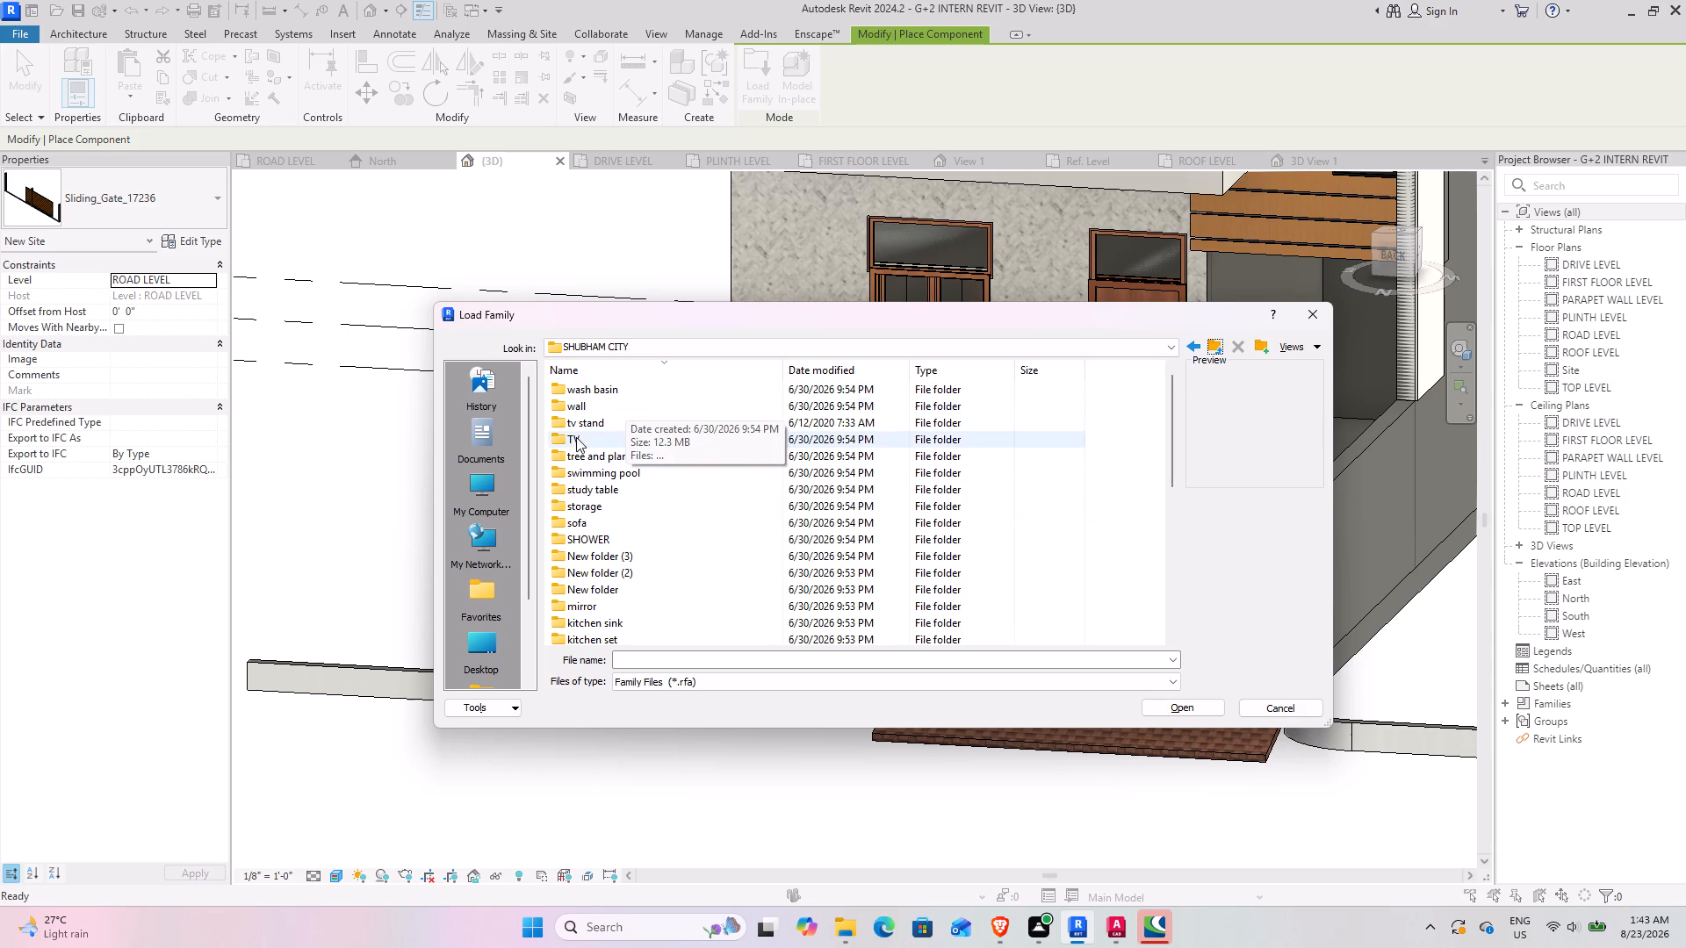
{"action": "left_click", "coordinate": [619, 453]}
{"action": "left_click", "coordinate": [619, 453]}
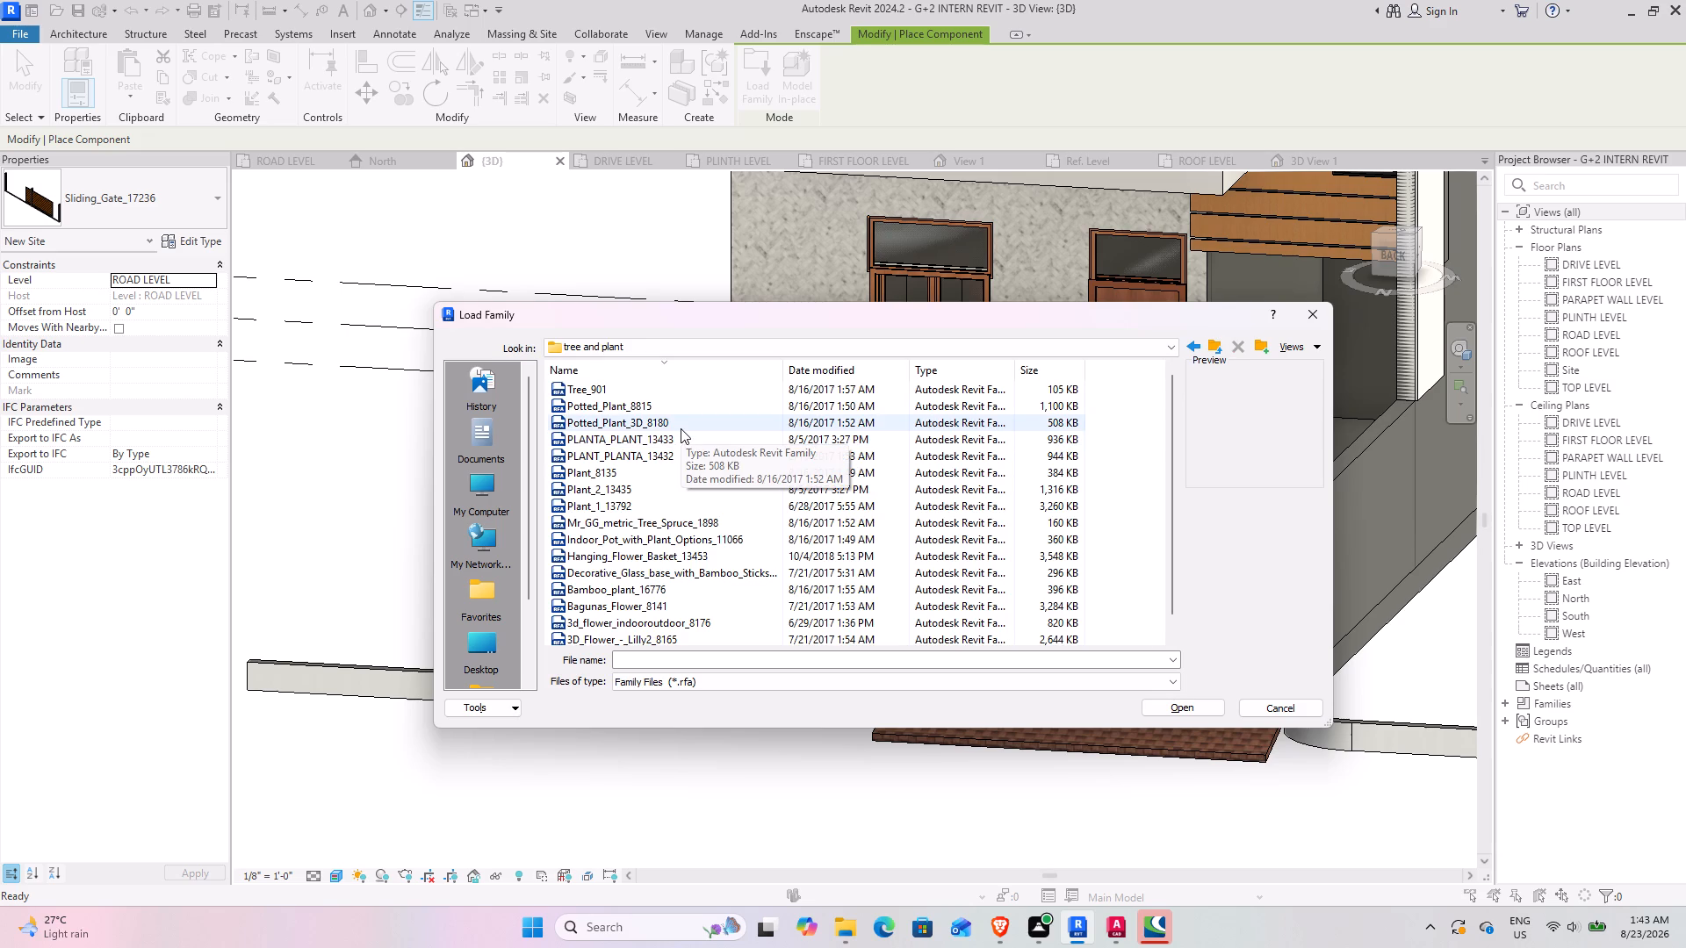
Review the plant family thumbnails and load the 3D_Flower_-_Lilly2_8165 family for placement near the front planter.
{"action": "scroll", "coordinate": [681, 428], "scroll_direction": "up", "scroll_amount": 15, "text": "ctrl"}
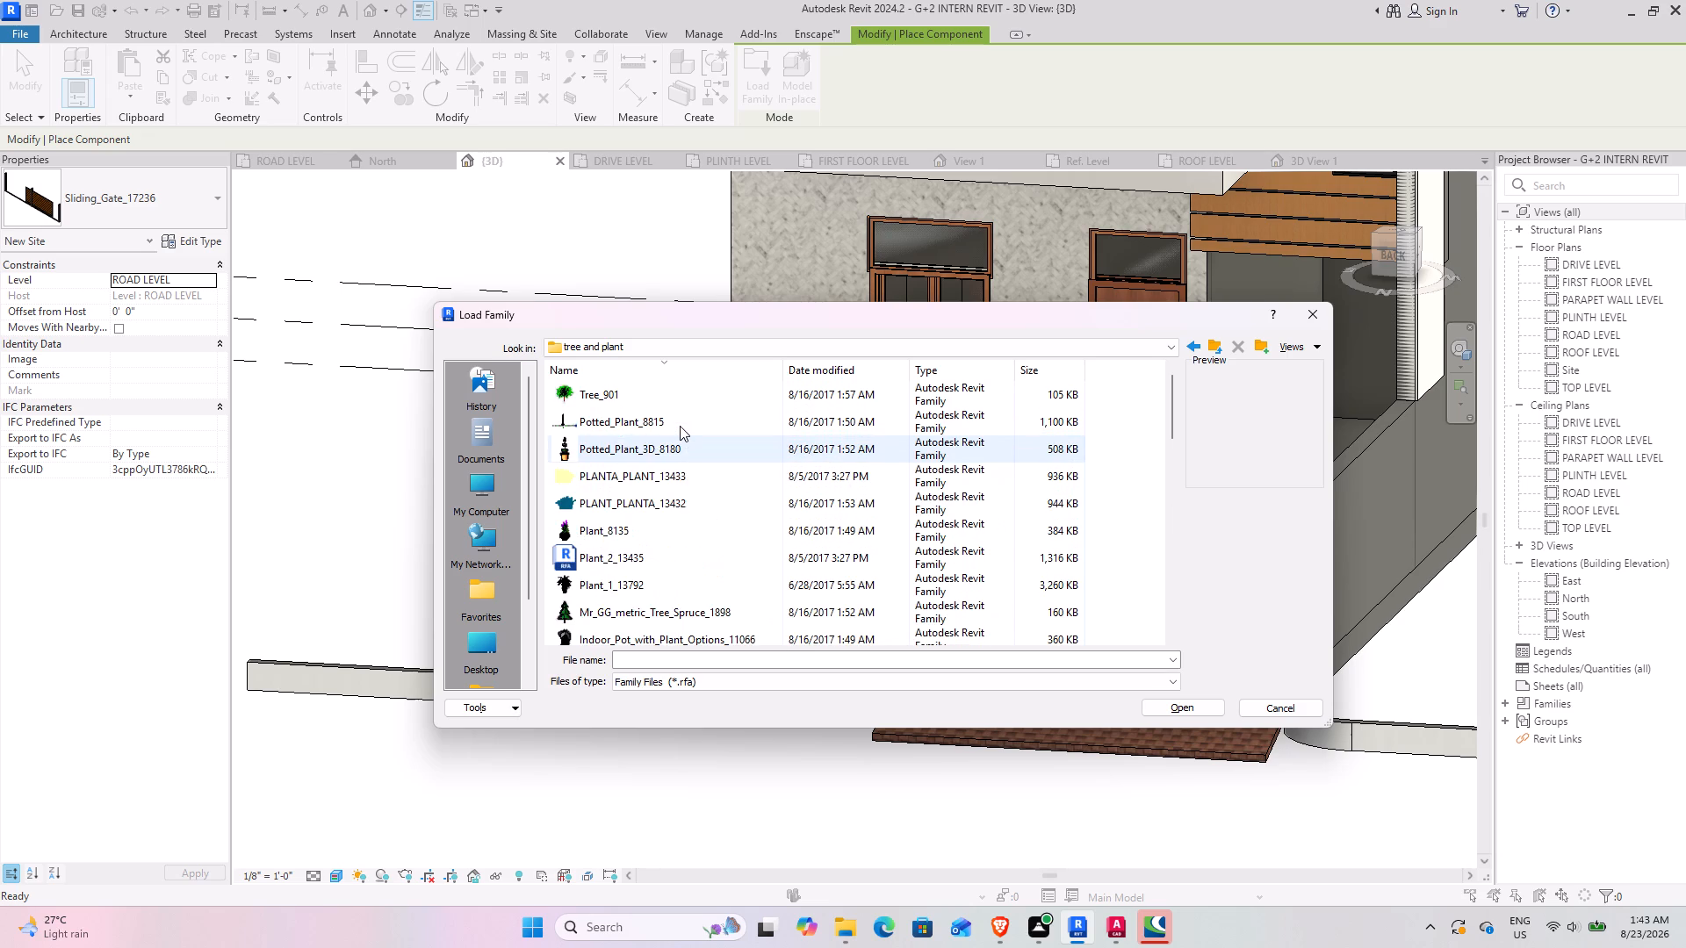
{"action": "scroll", "coordinate": [680, 426], "scroll_direction": "up", "scroll_amount": 5, "text": "ctrl"}
{"action": "scroll", "coordinate": [681, 431], "scroll_direction": "down", "scroll_amount": 2}
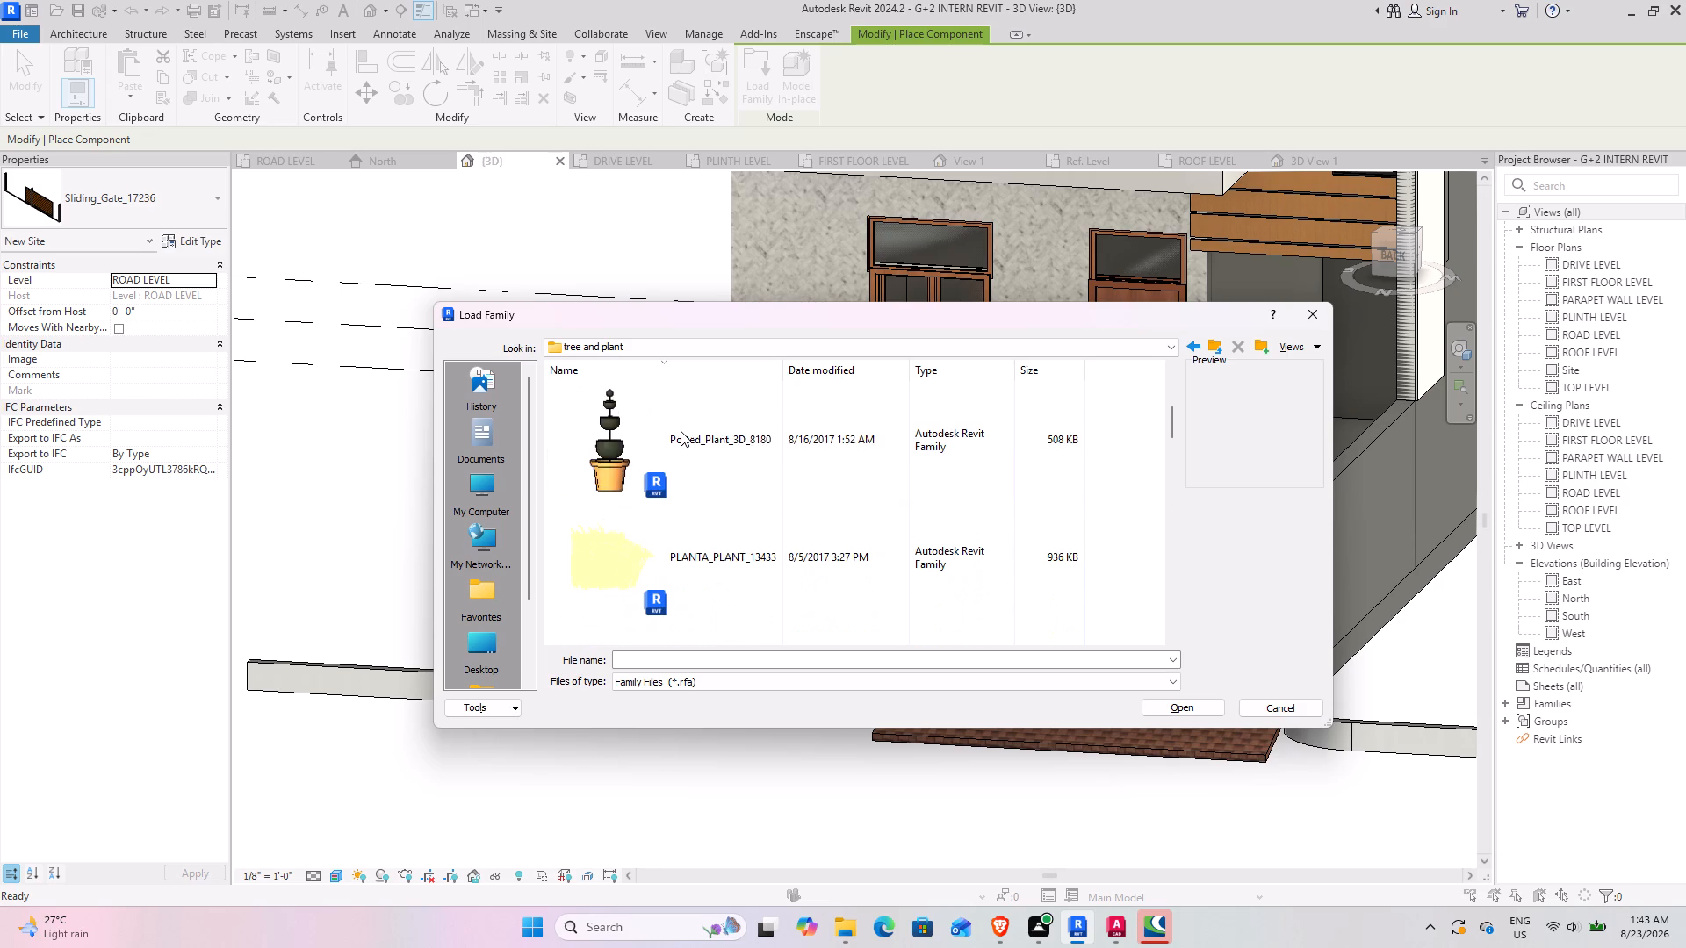
{"action": "scroll", "coordinate": [681, 434], "scroll_direction": "down", "scroll_amount": 3}
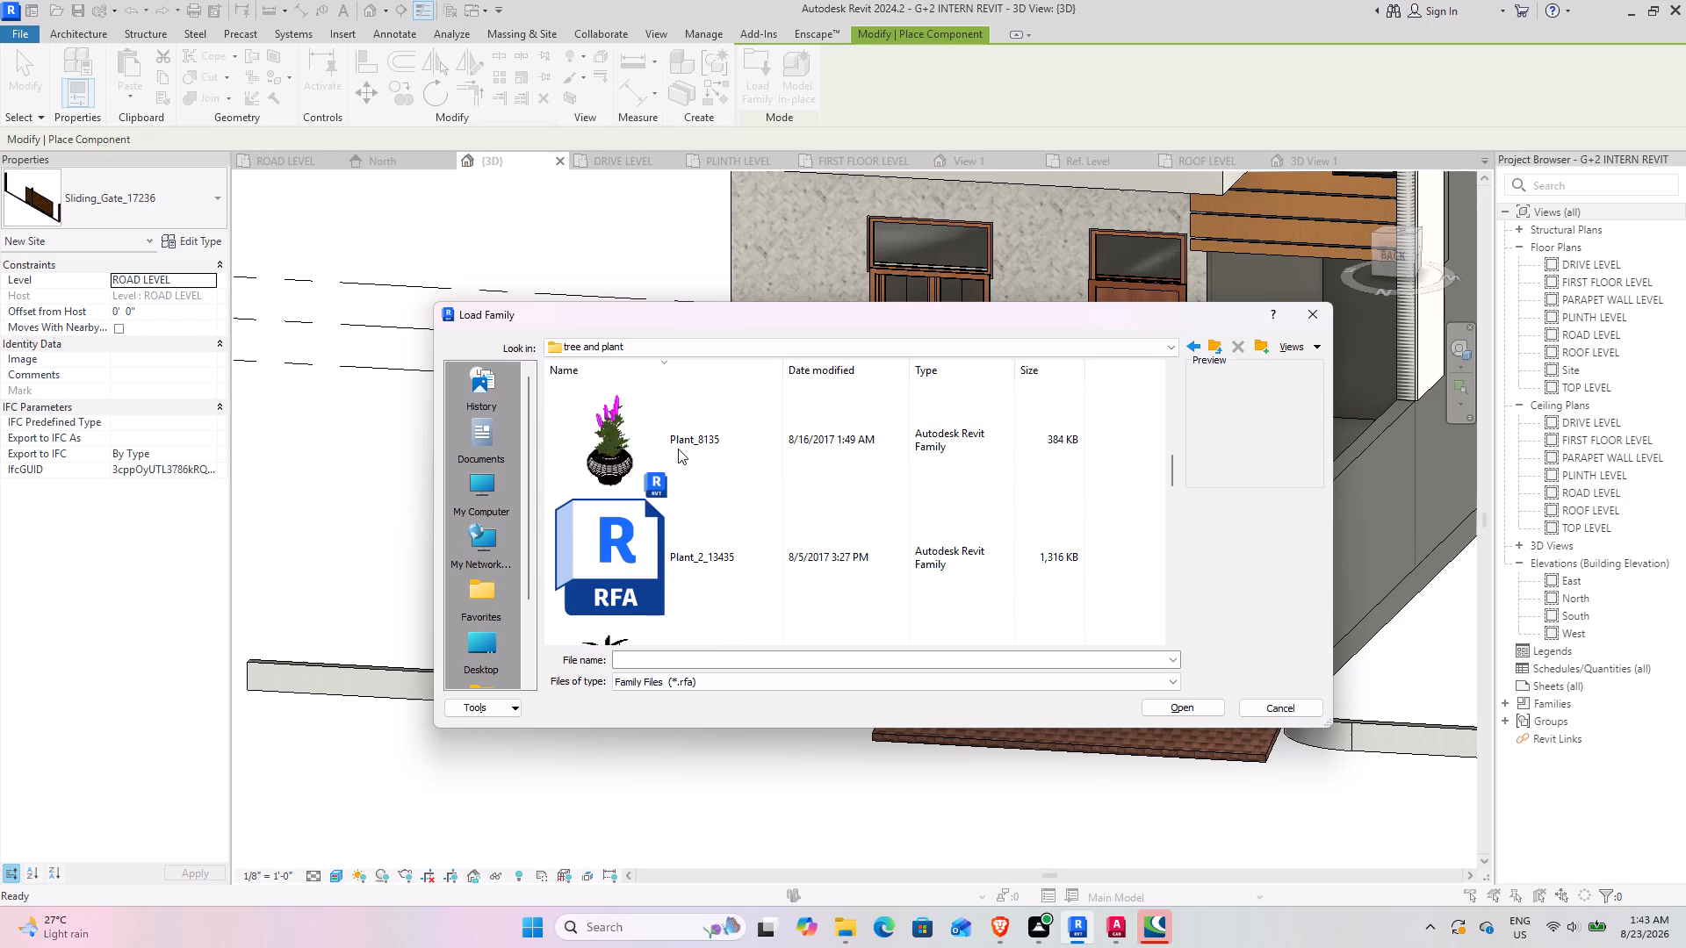
{"action": "scroll", "coordinate": [678, 449], "scroll_direction": "down", "scroll_amount": 3}
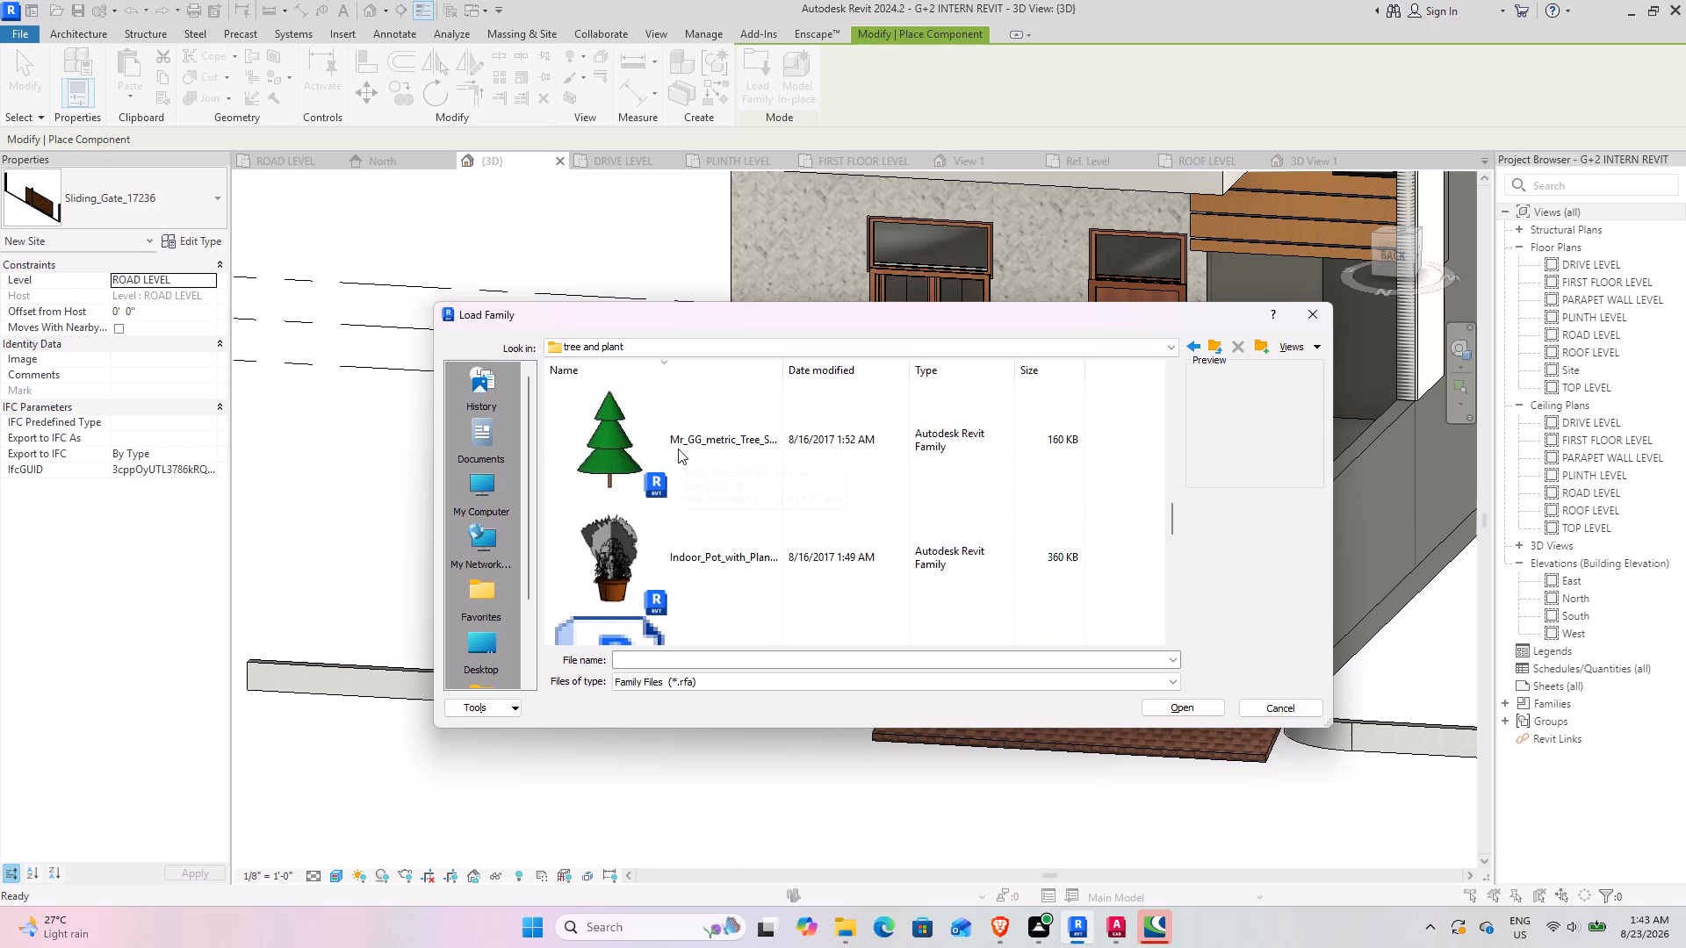
{"action": "scroll", "coordinate": [678, 449], "scroll_direction": "down", "scroll_amount": 6}
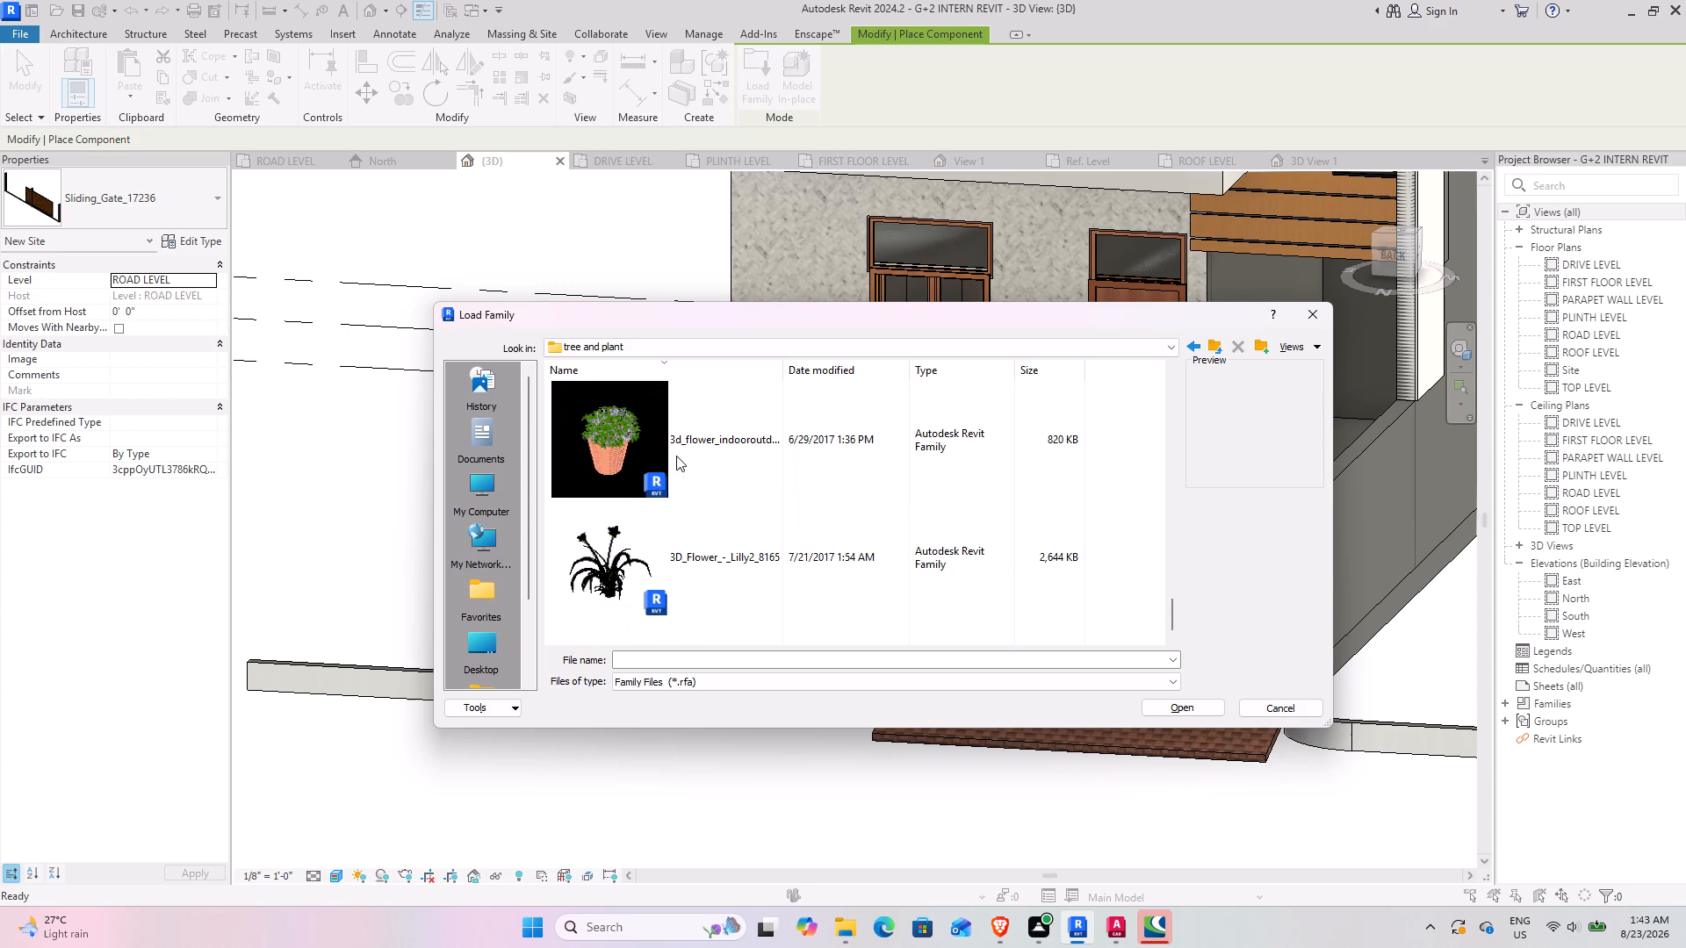
{"action": "scroll", "coordinate": [676, 456], "scroll_direction": "down", "scroll_amount": 2}
{"action": "left_click", "coordinate": [683, 540]}
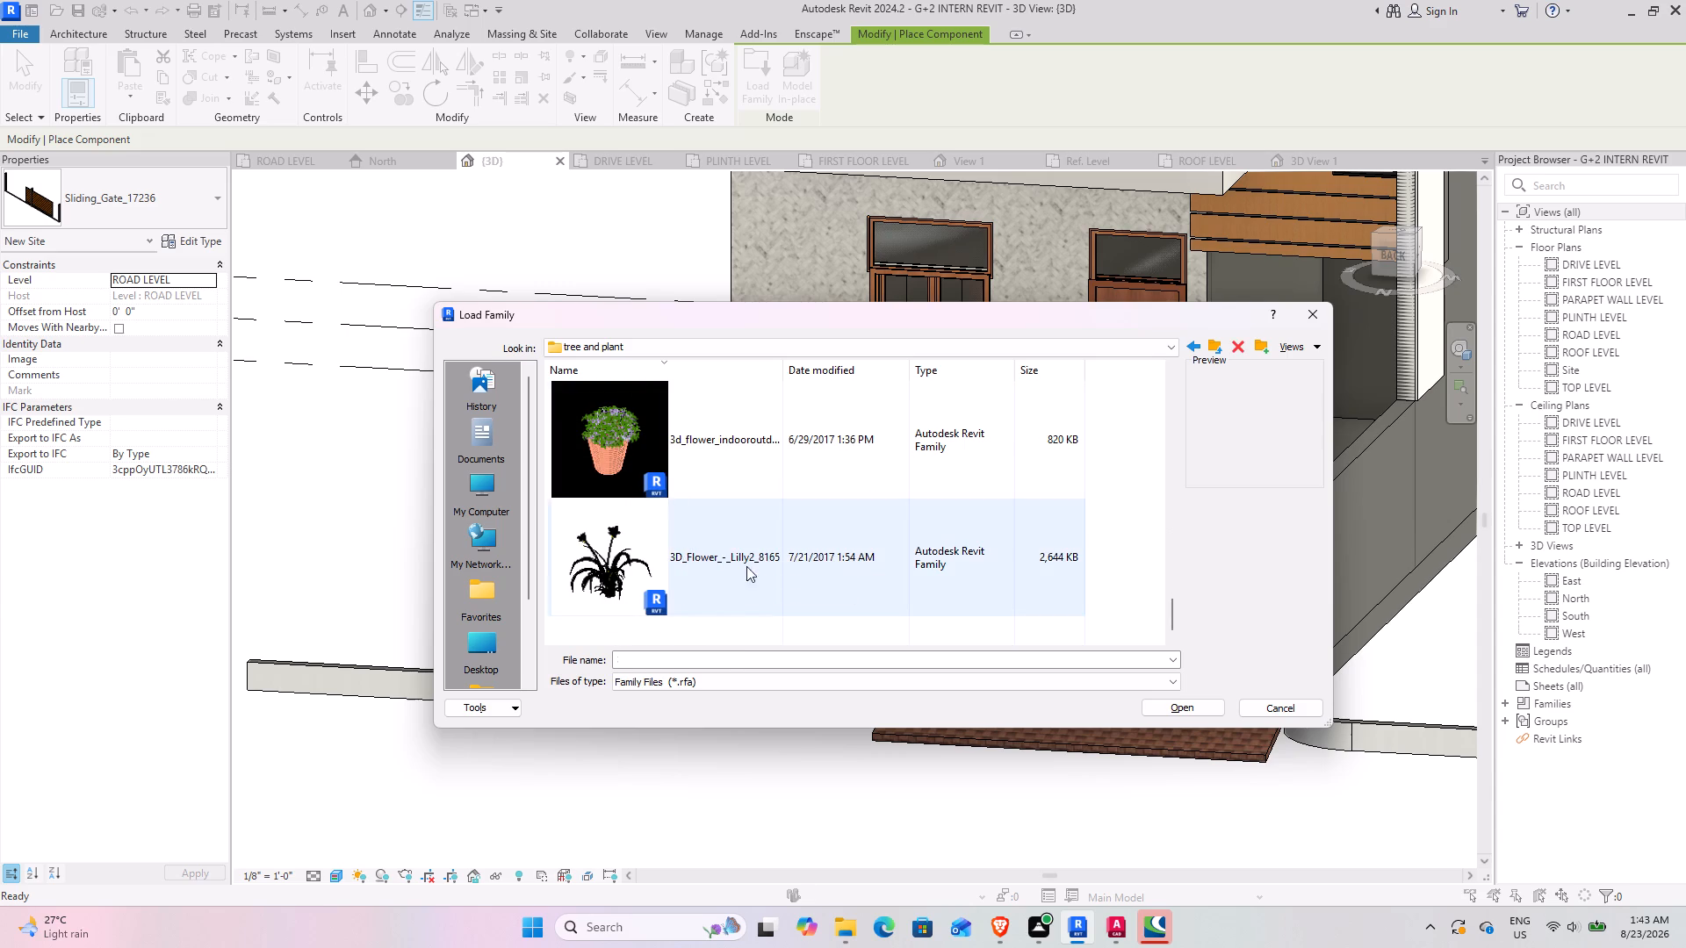
{"action": "left_click", "coordinate": [1181, 711]}
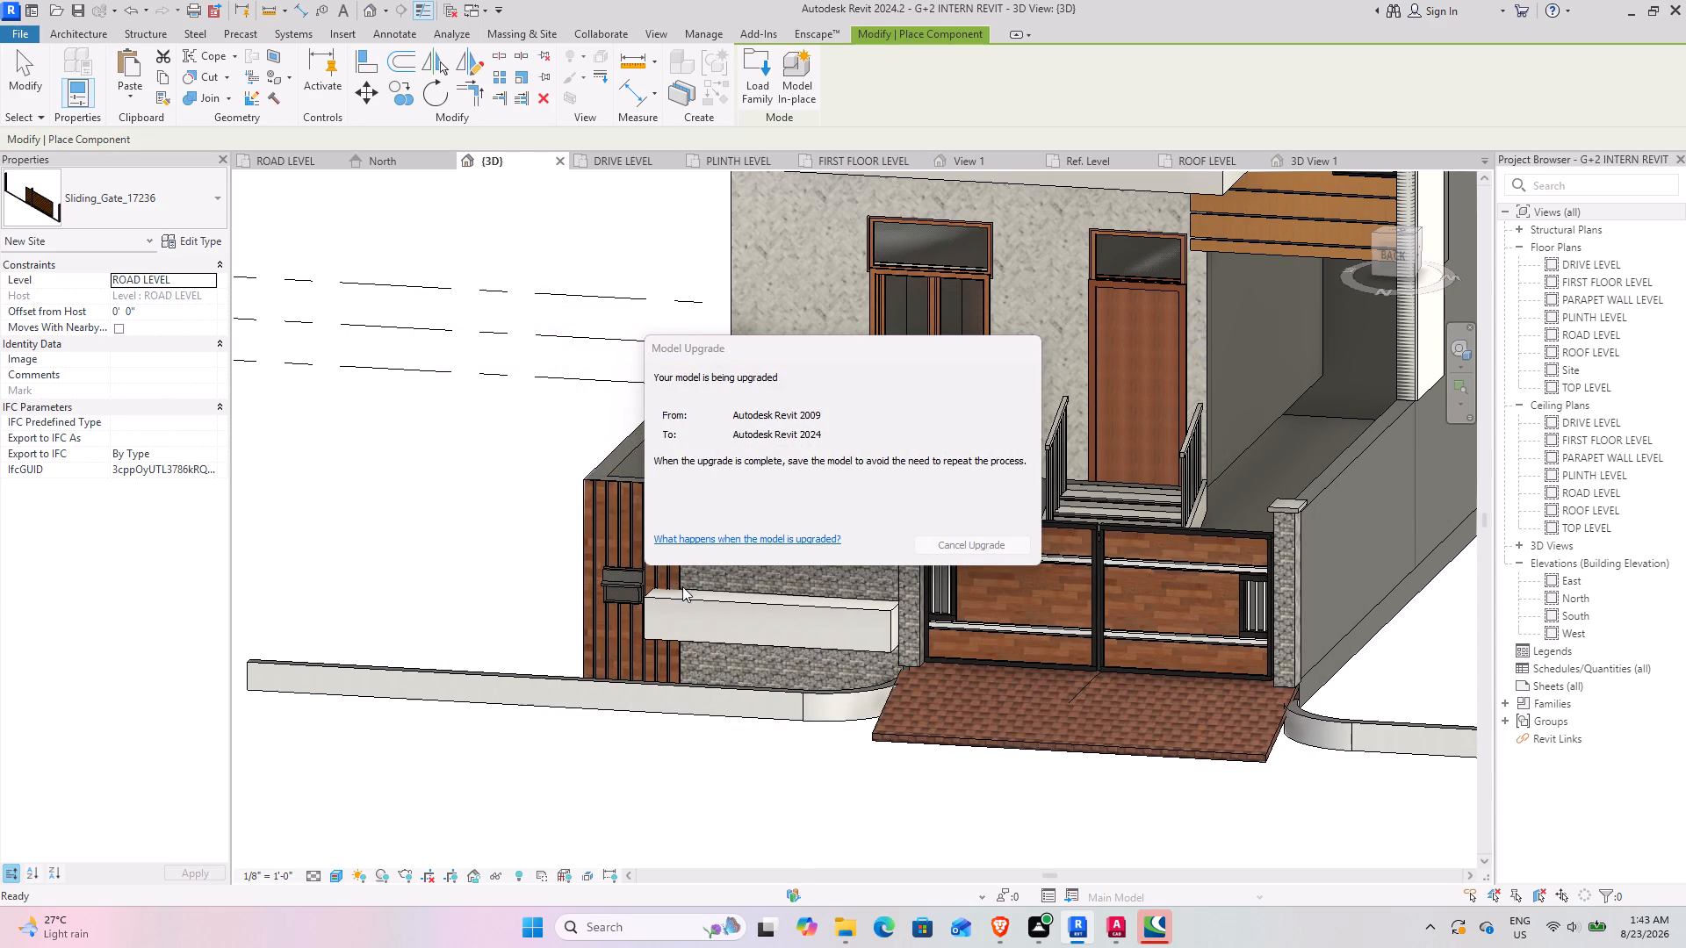
{"action": "middle_click_drag", "start_coordinate": [683, 586], "coordinate": [662, 669], "text": "ctrl"}
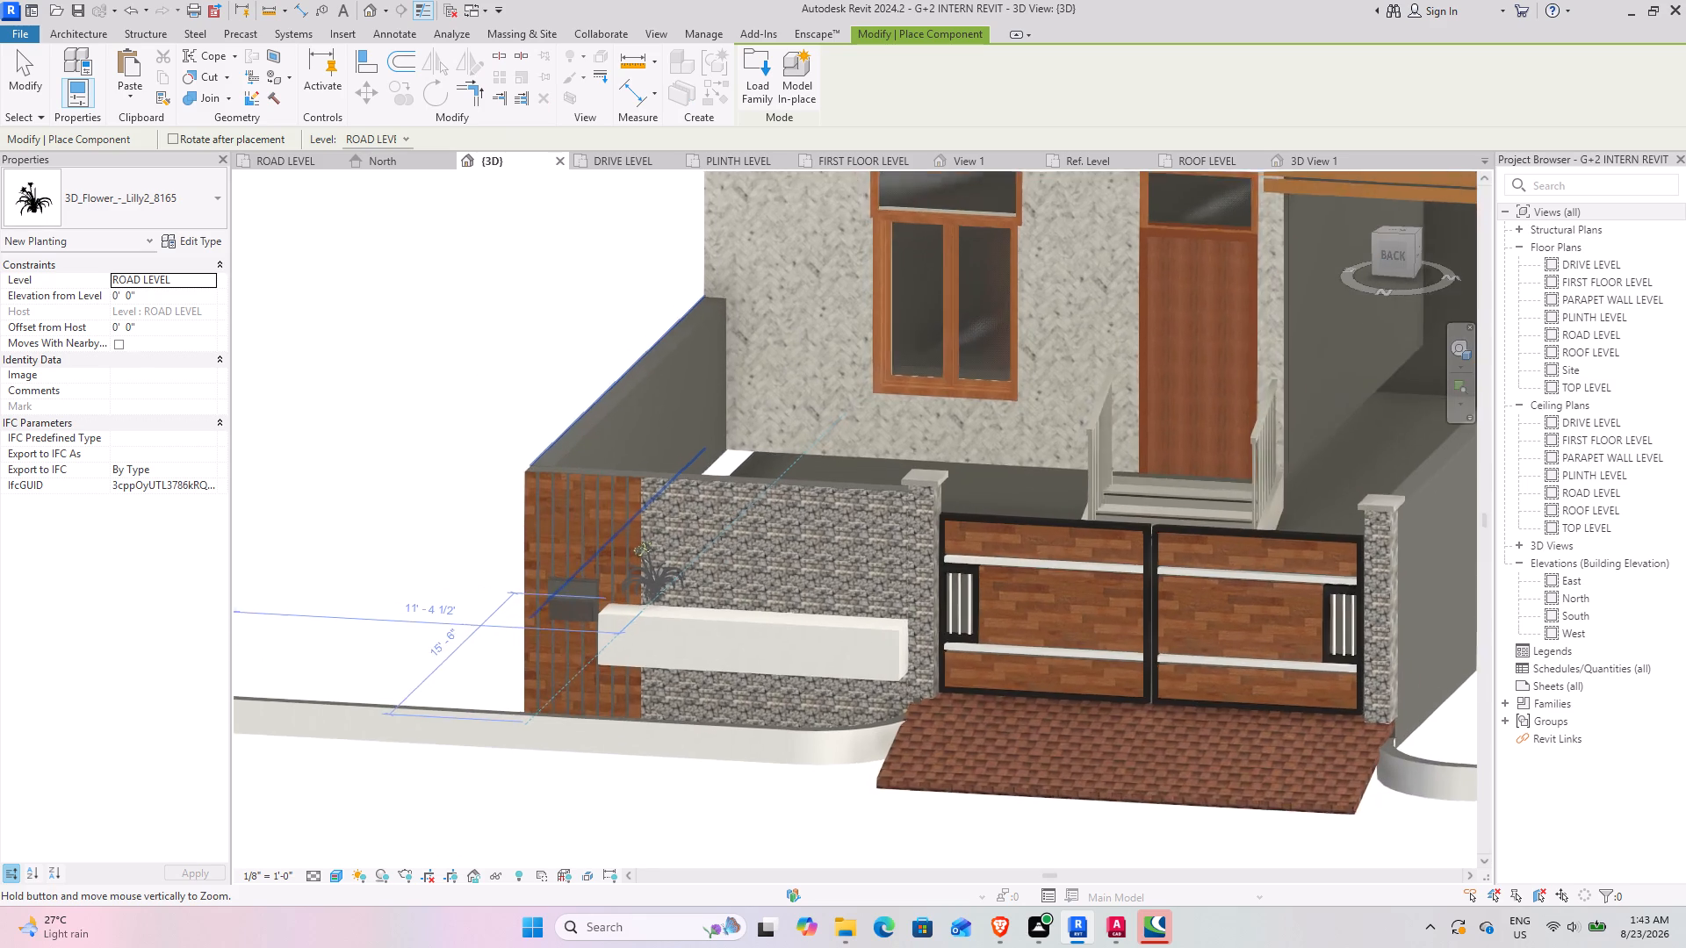
Place four 3D_Flower_-_Lilly2_8165 plants in a row along the boundary wall planter in the PLINTH LEVEL floor plan.
{"action": "middle_click_drag", "start_coordinate": [662, 669], "coordinate": [653, 695], "text": "ctrl"}
{"action": "middle_click_drag", "start_coordinate": [679, 631], "coordinate": [638, 701], "text": "shift"}
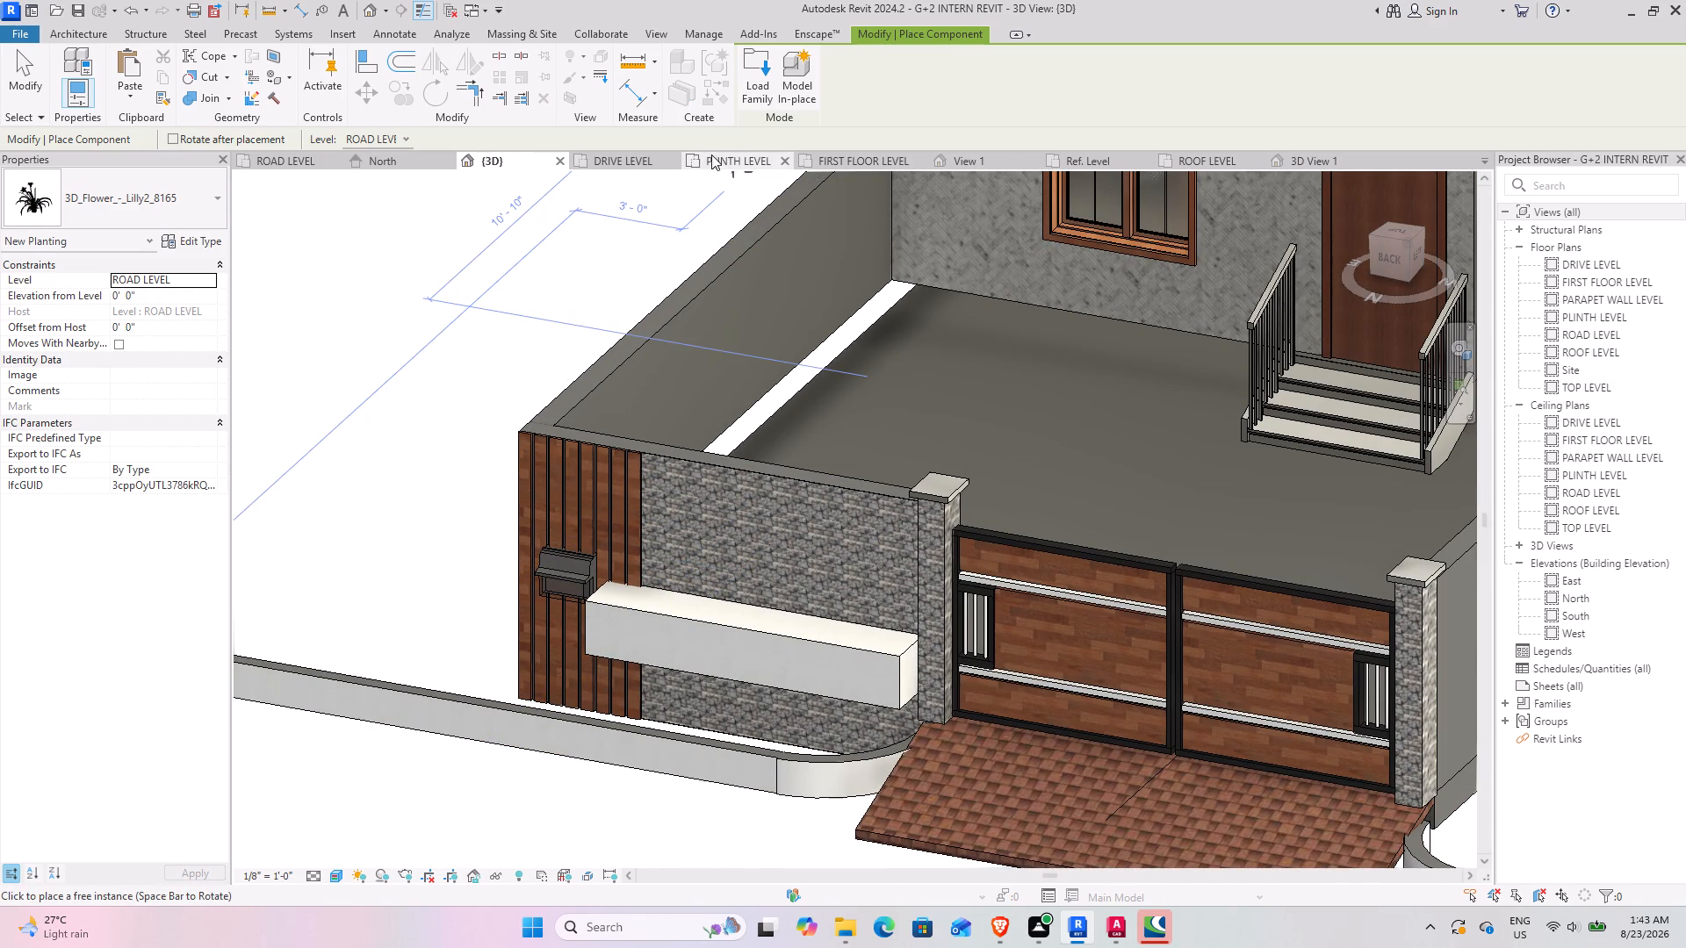
{"action": "left_click", "coordinate": [746, 160]}
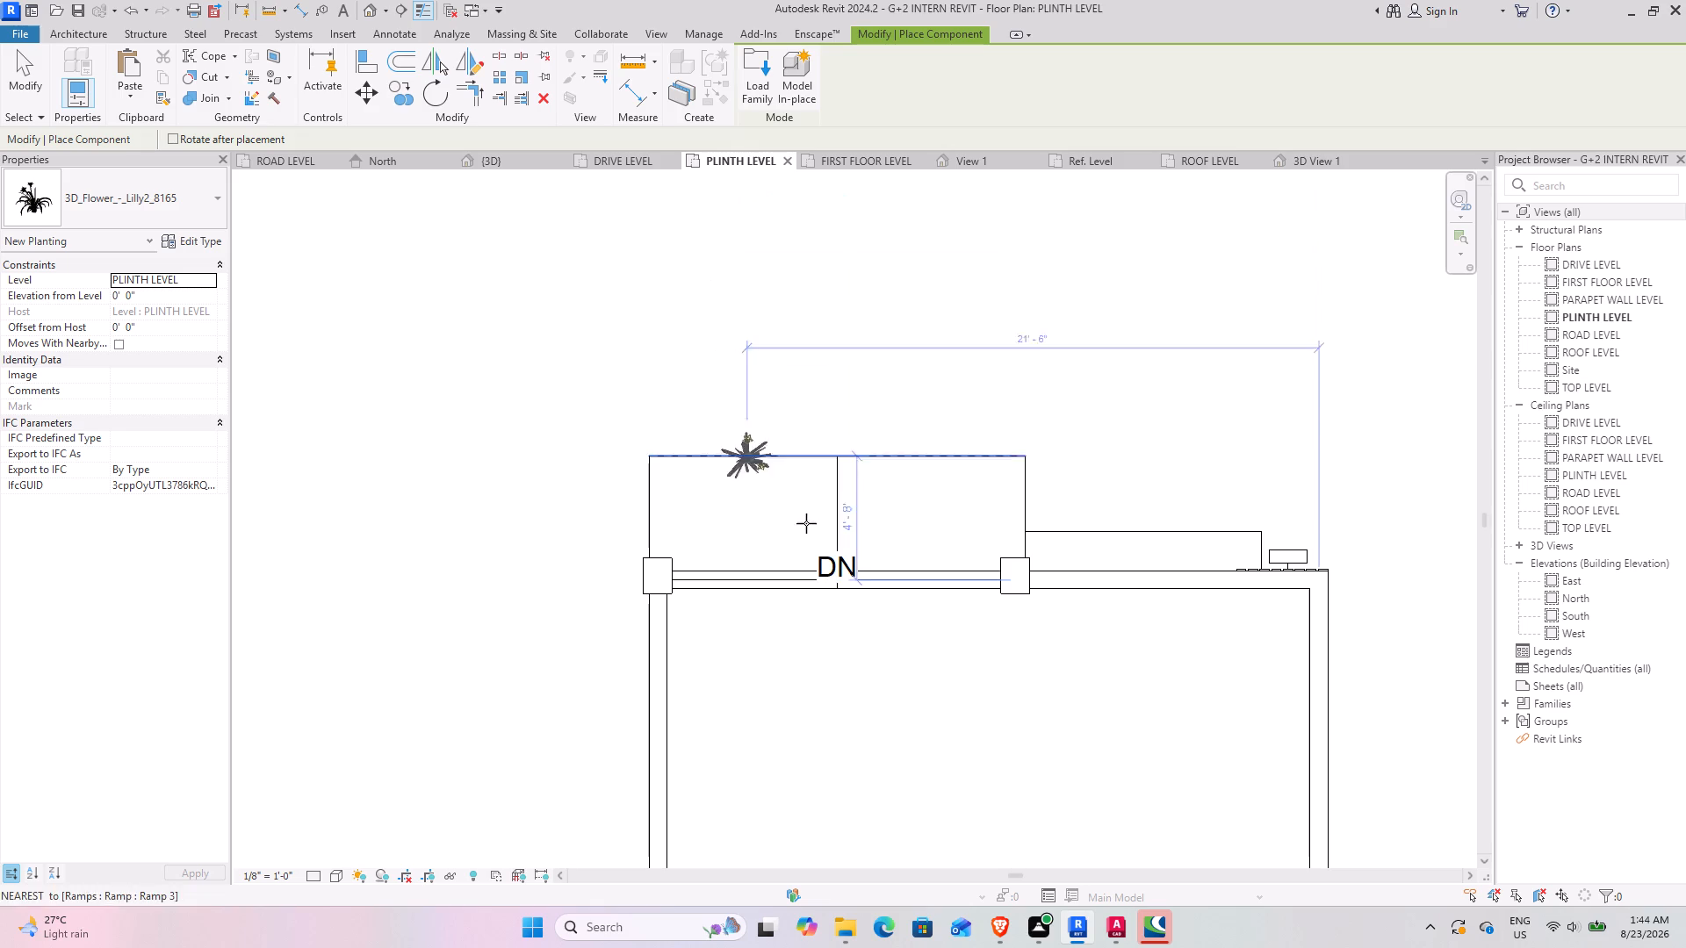
{"action": "middle_click_drag", "start_coordinate": [1063, 552], "coordinate": [855, 566]}
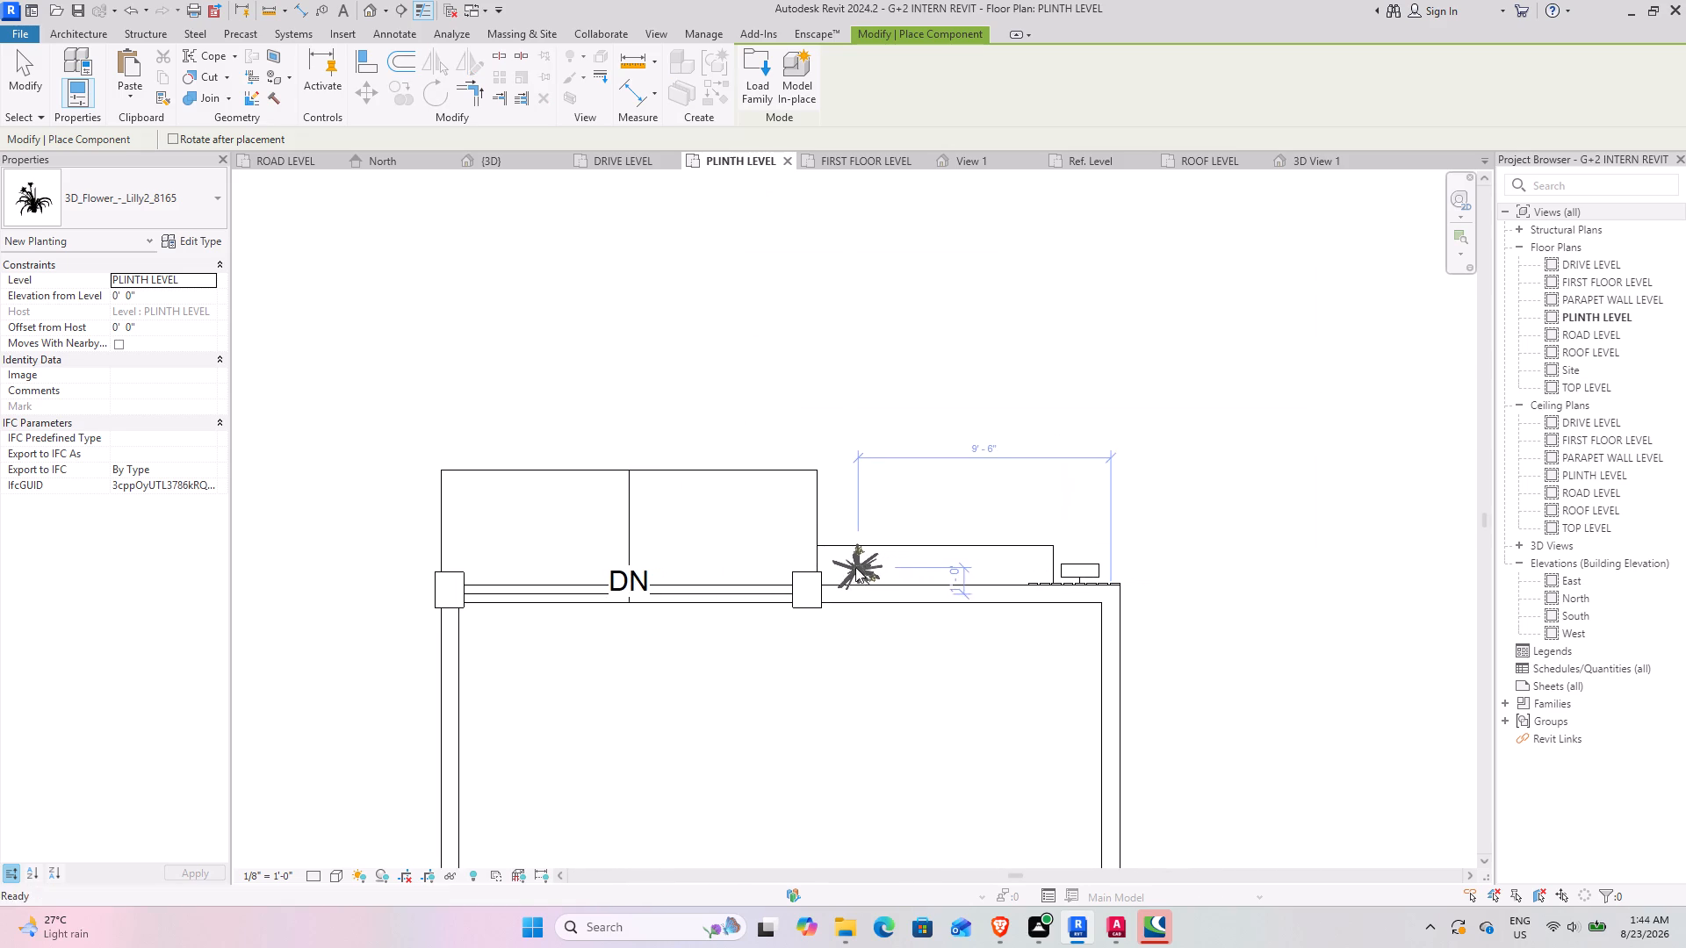
{"action": "scroll", "coordinate": [854, 561], "scroll_direction": "up", "scroll_amount": 9}
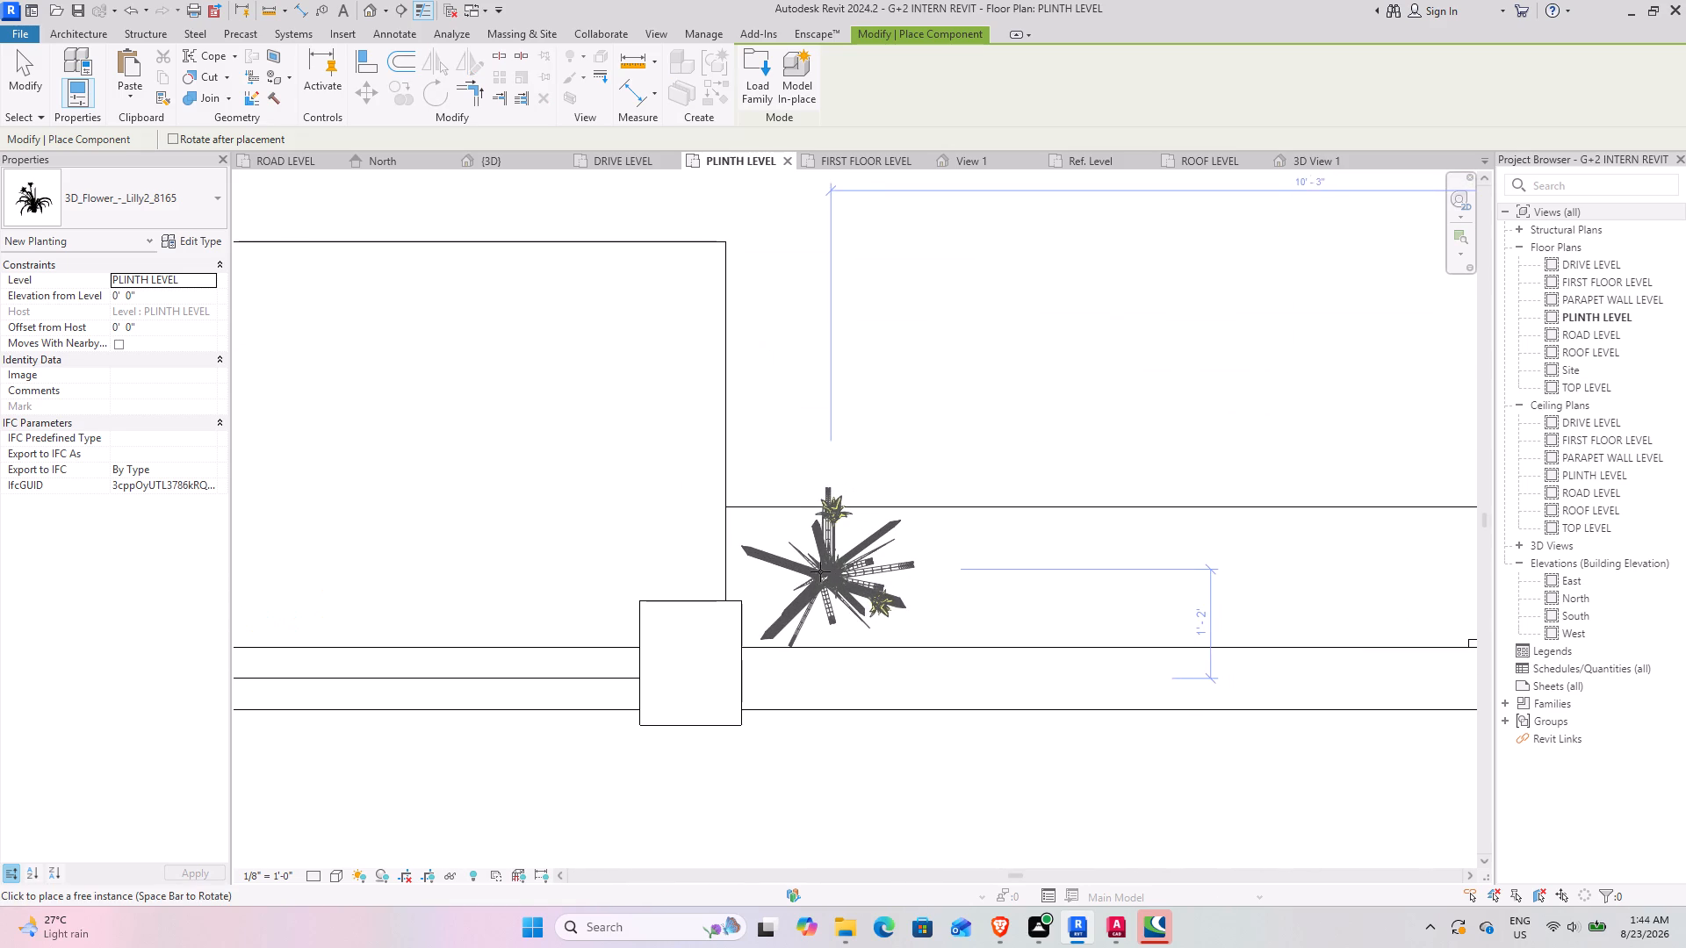
{"action": "left_click", "coordinate": [814, 568]}
{"action": "left_click", "coordinate": [969, 573]}
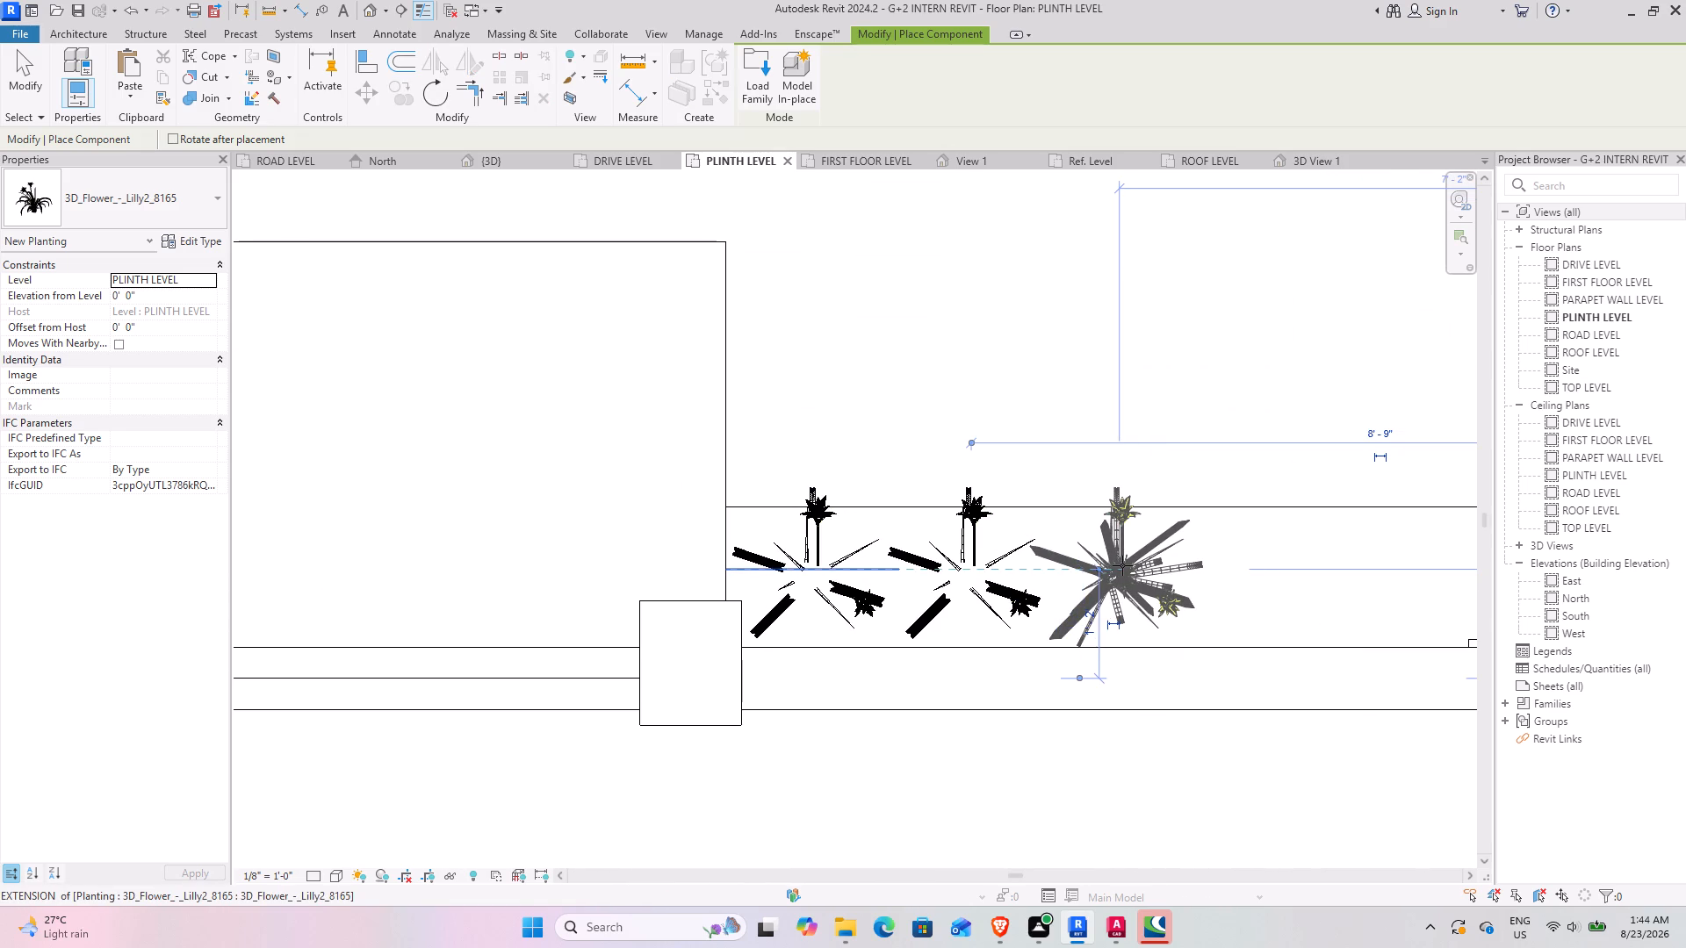
{"action": "left_click", "coordinate": [1122, 565]}
{"action": "middle_click_drag", "start_coordinate": [1214, 569], "coordinate": [883, 569]}
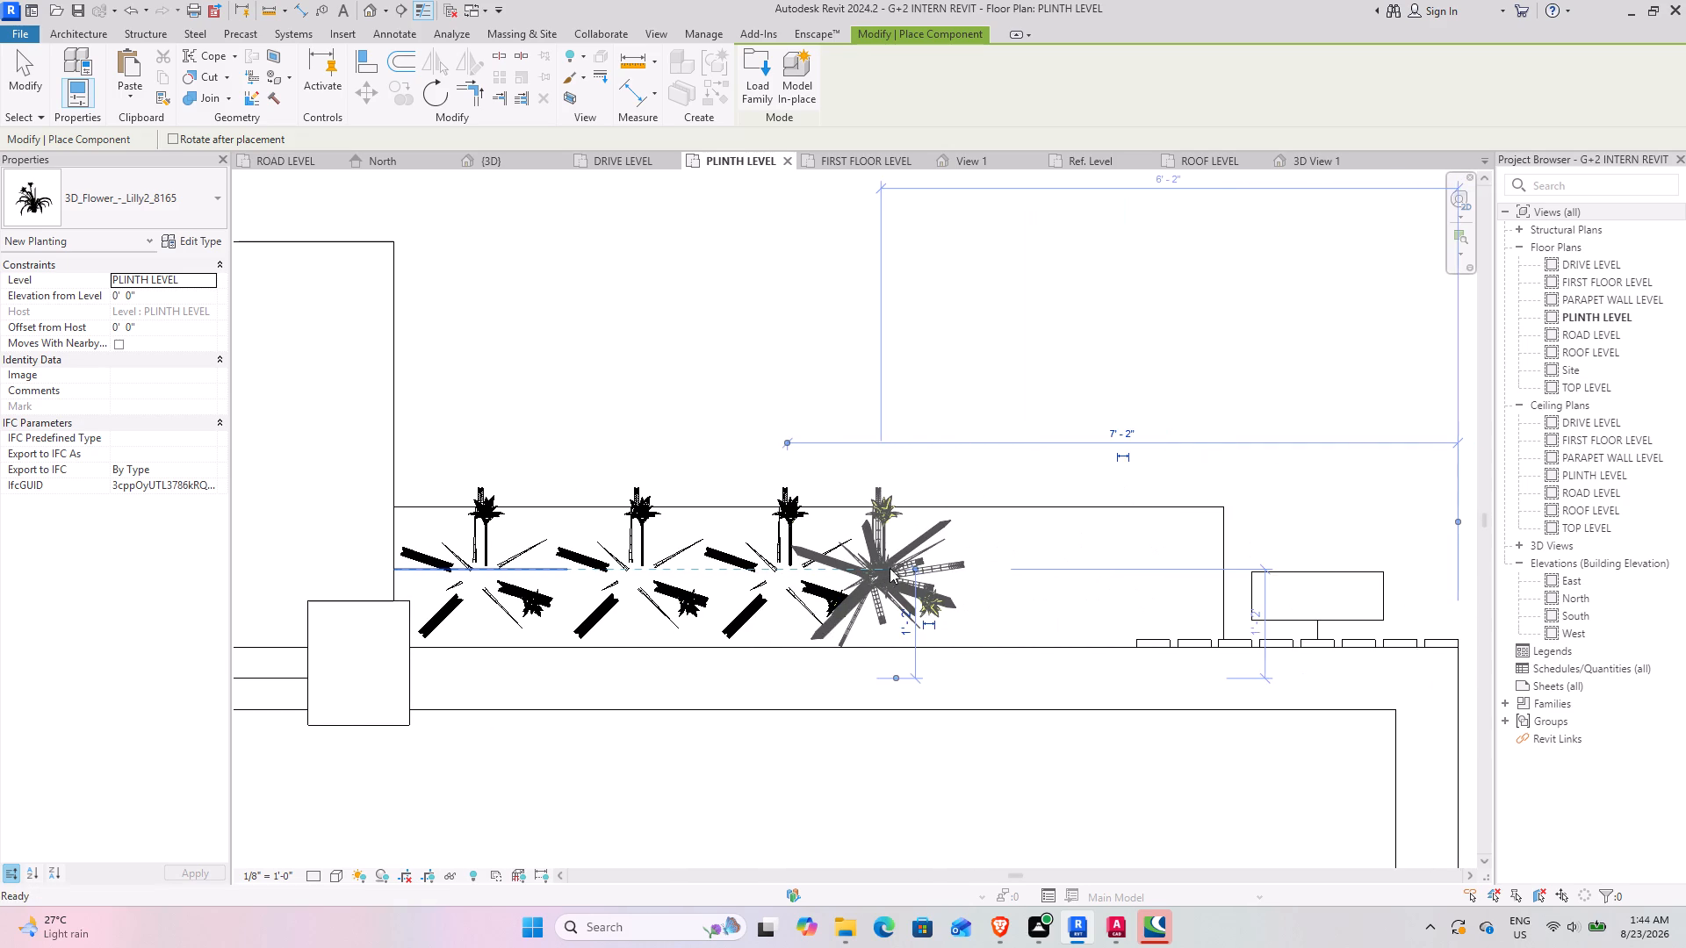
{"action": "left_click", "coordinate": [913, 567]}
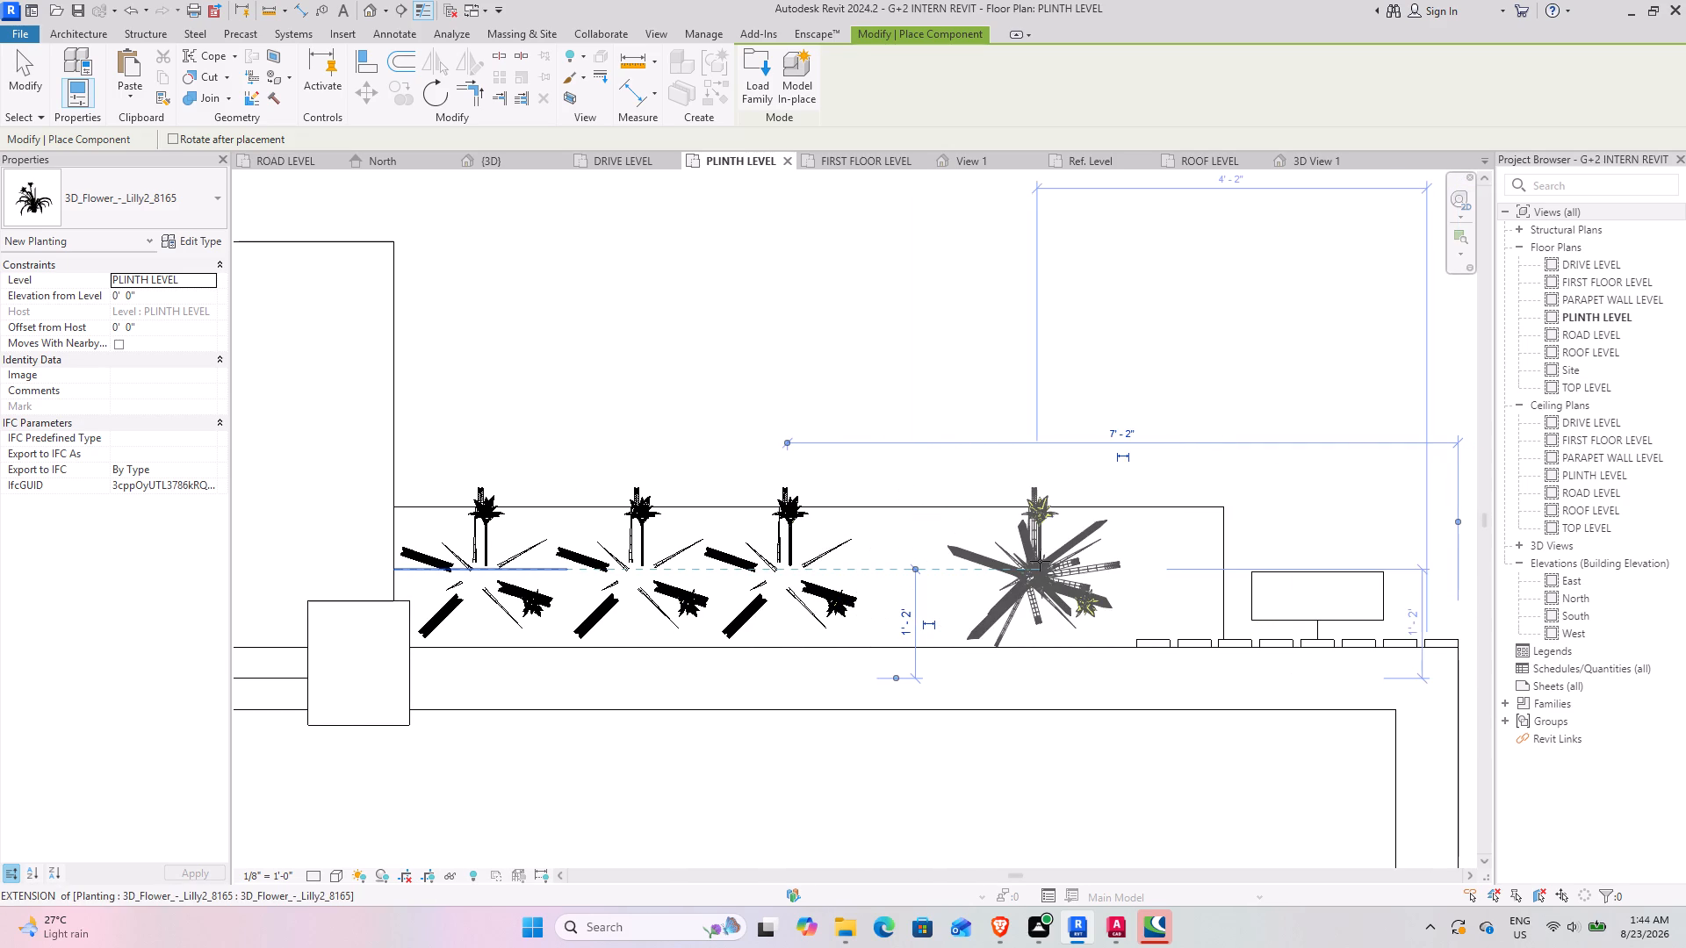
{"action": "left_click", "coordinate": [1005, 562]}
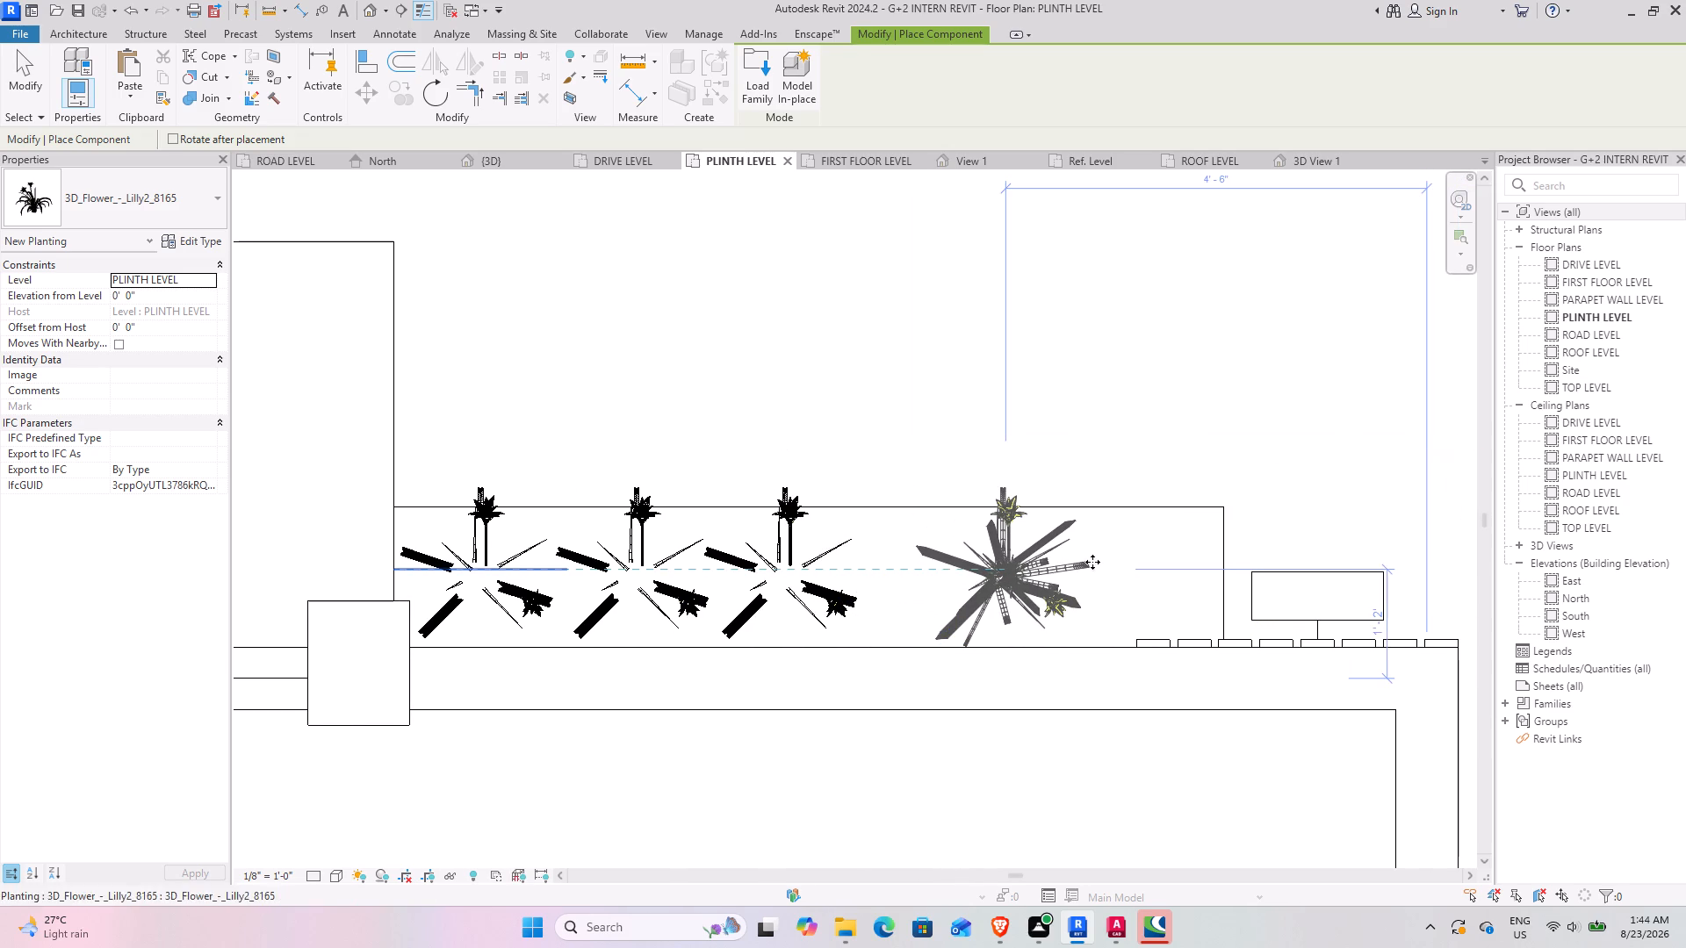
{"action": "left_click", "coordinate": [1141, 566]}
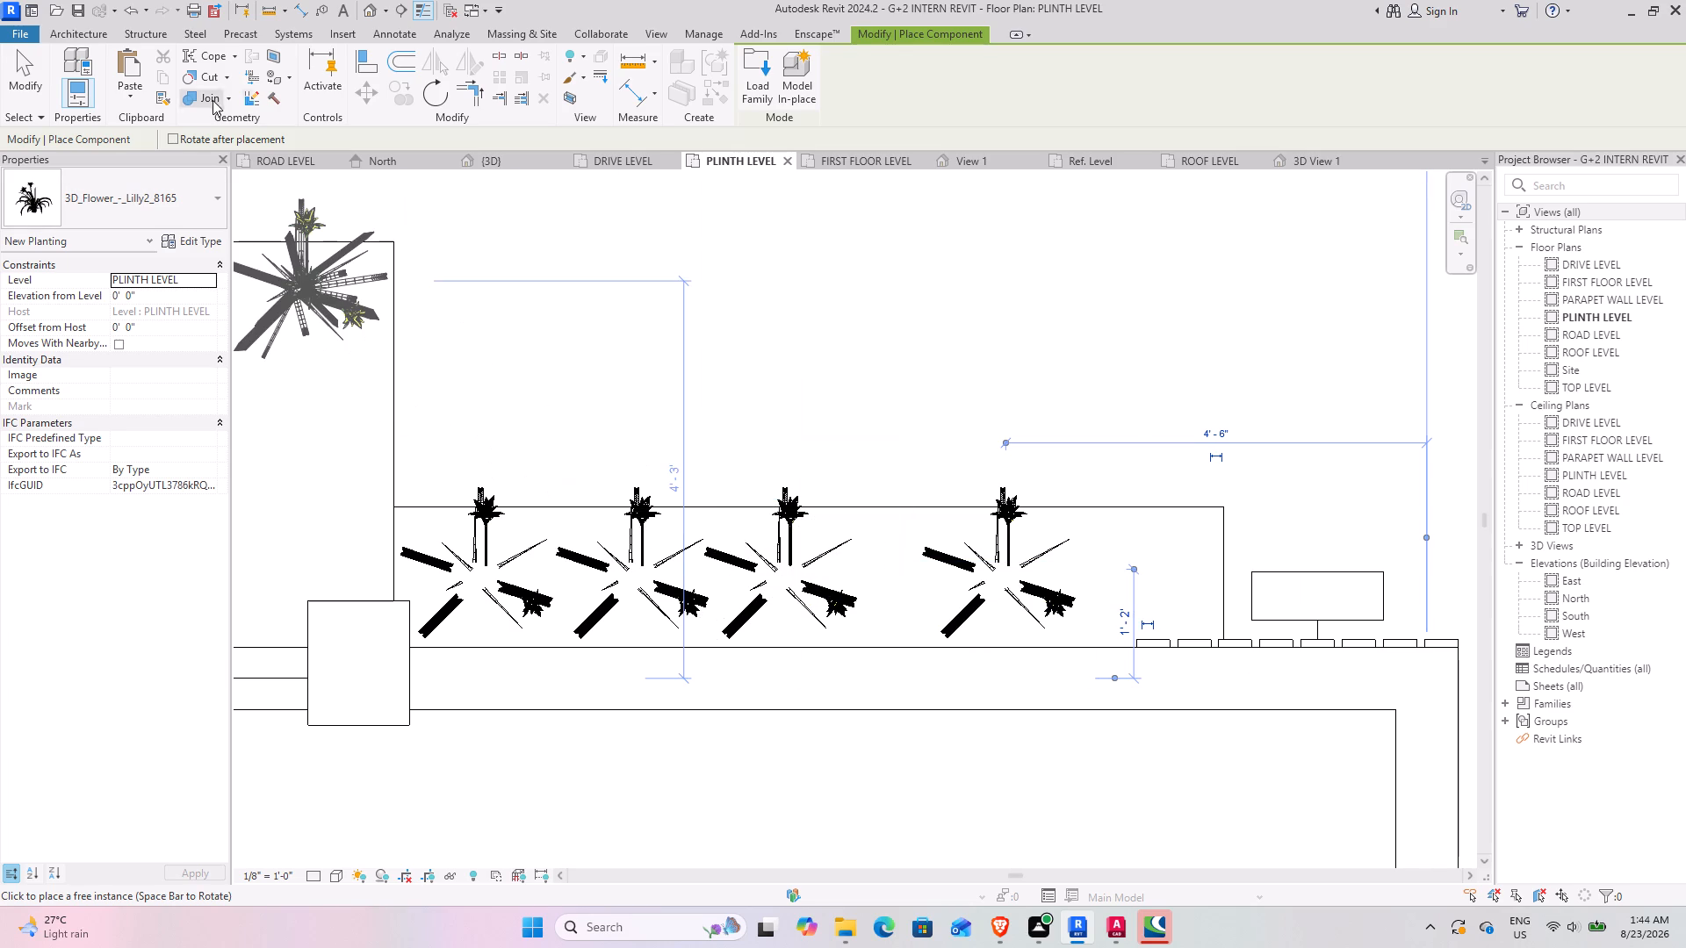
{"action": "left_click", "coordinate": [38, 81]}
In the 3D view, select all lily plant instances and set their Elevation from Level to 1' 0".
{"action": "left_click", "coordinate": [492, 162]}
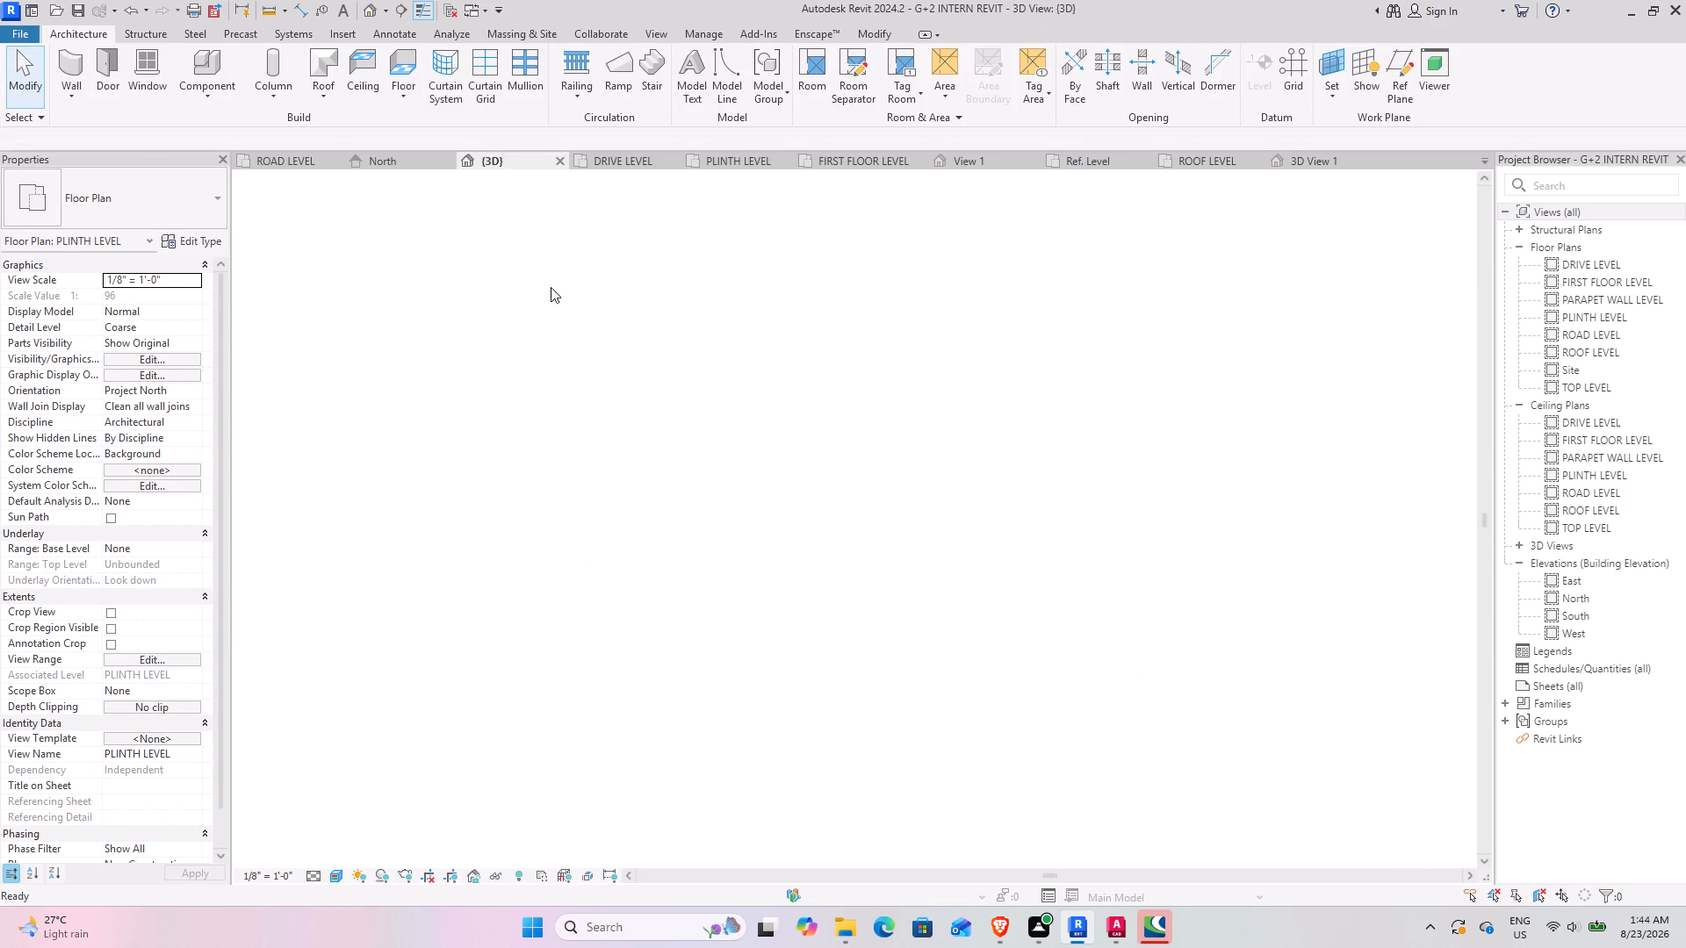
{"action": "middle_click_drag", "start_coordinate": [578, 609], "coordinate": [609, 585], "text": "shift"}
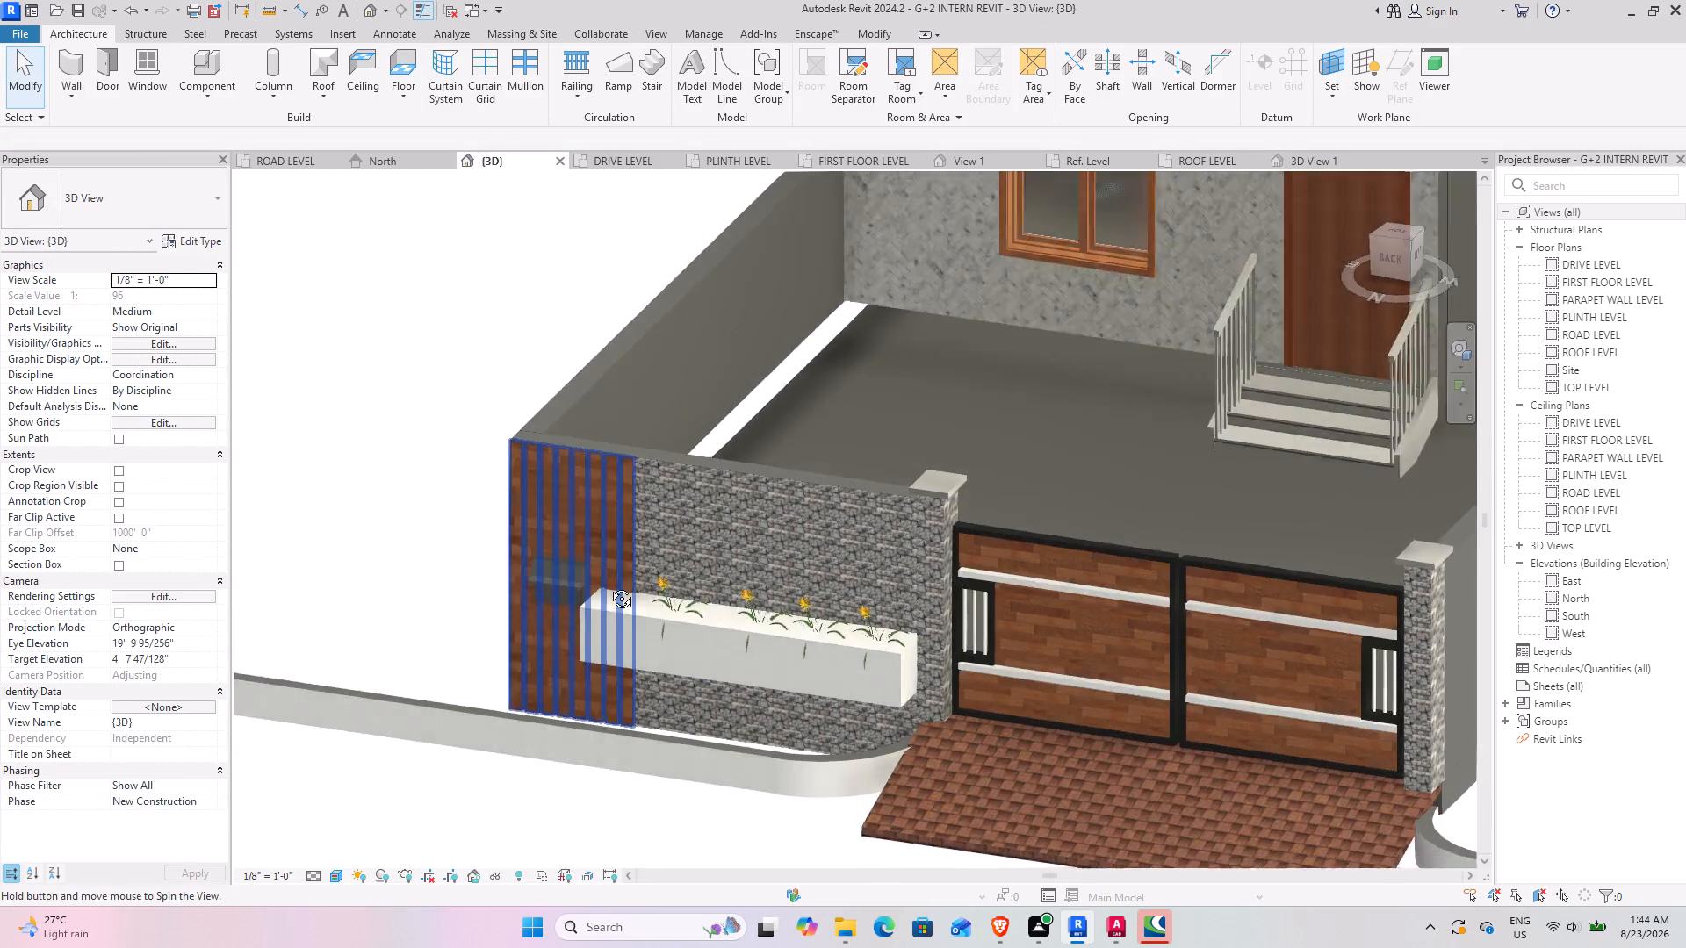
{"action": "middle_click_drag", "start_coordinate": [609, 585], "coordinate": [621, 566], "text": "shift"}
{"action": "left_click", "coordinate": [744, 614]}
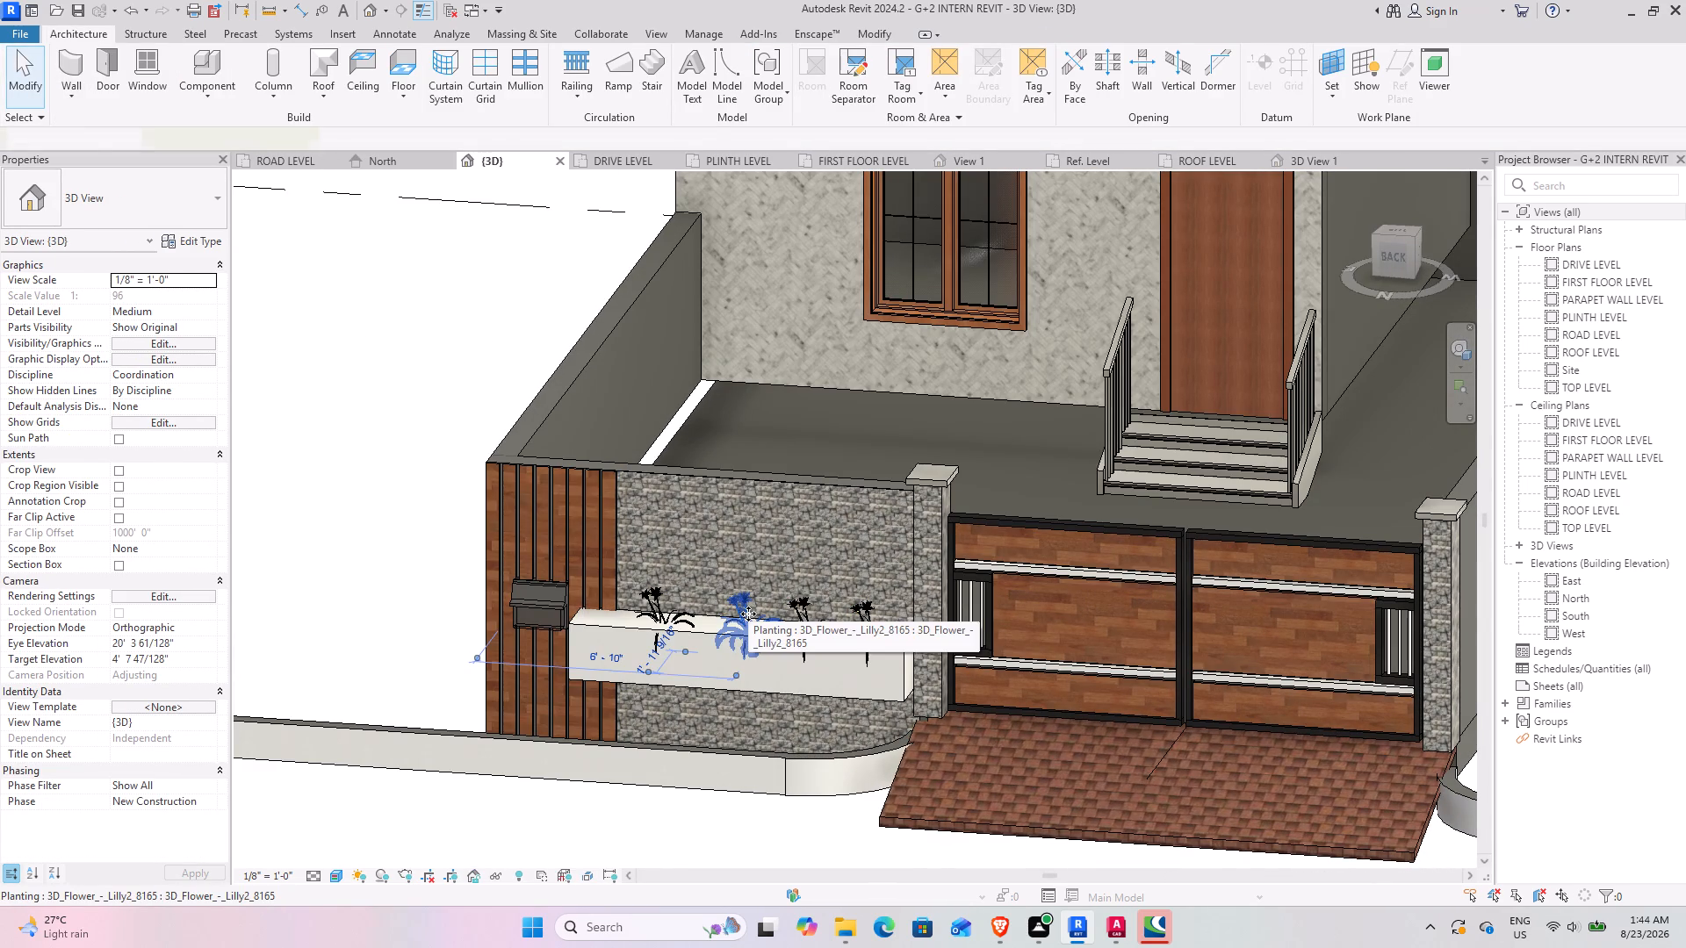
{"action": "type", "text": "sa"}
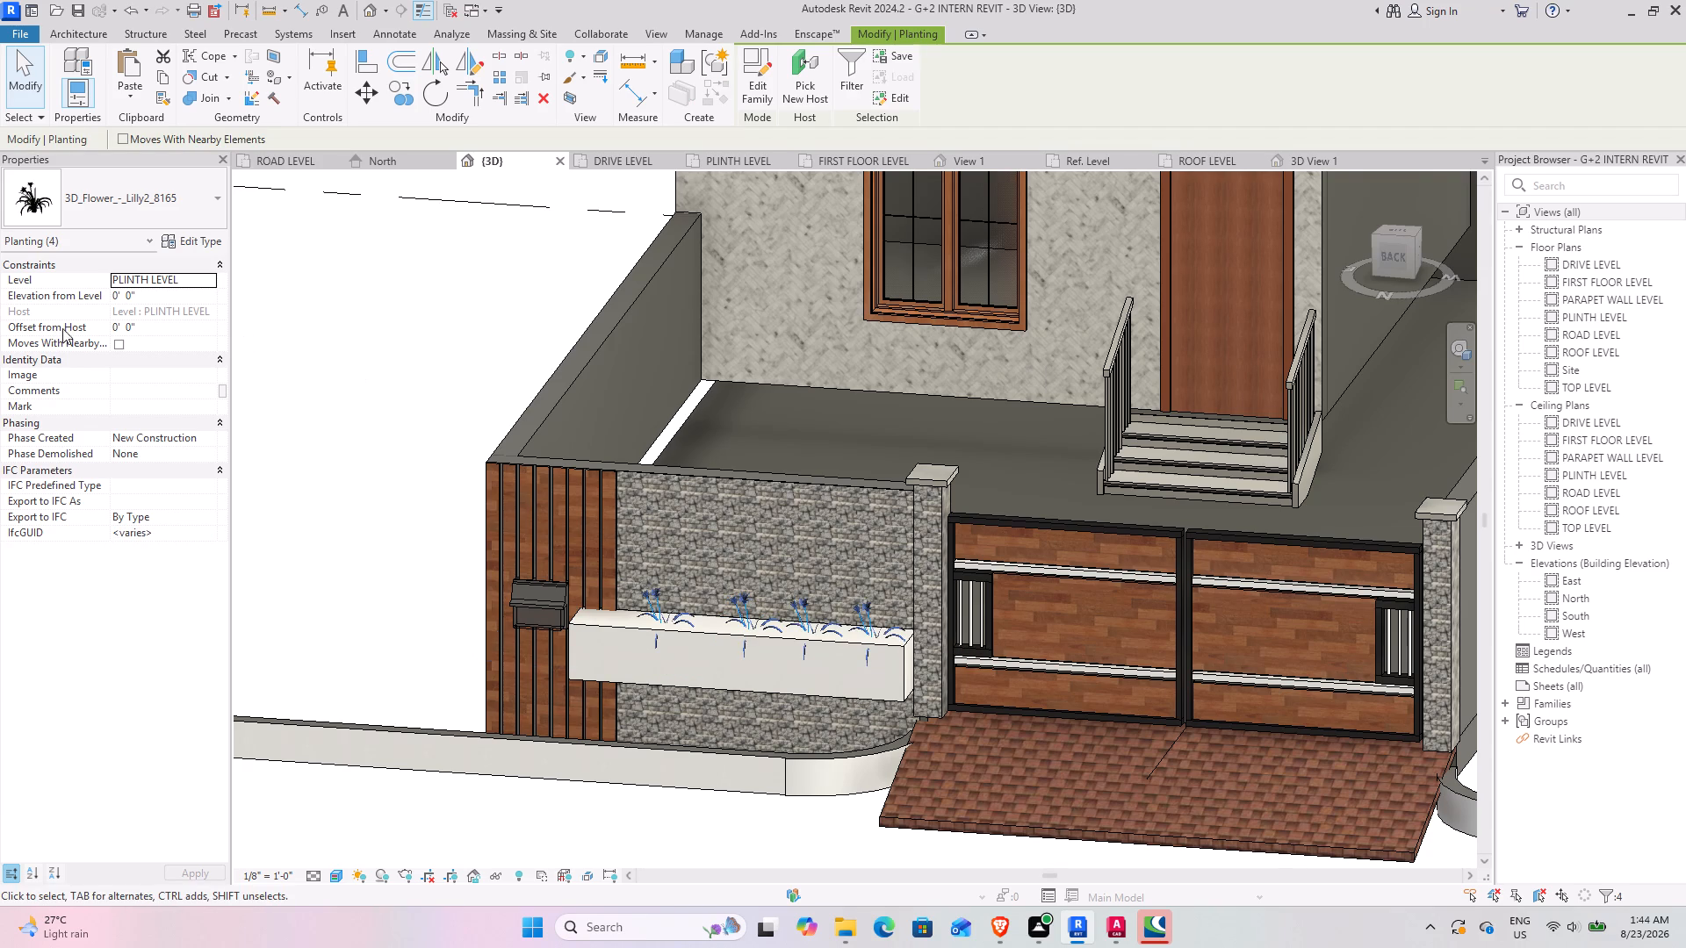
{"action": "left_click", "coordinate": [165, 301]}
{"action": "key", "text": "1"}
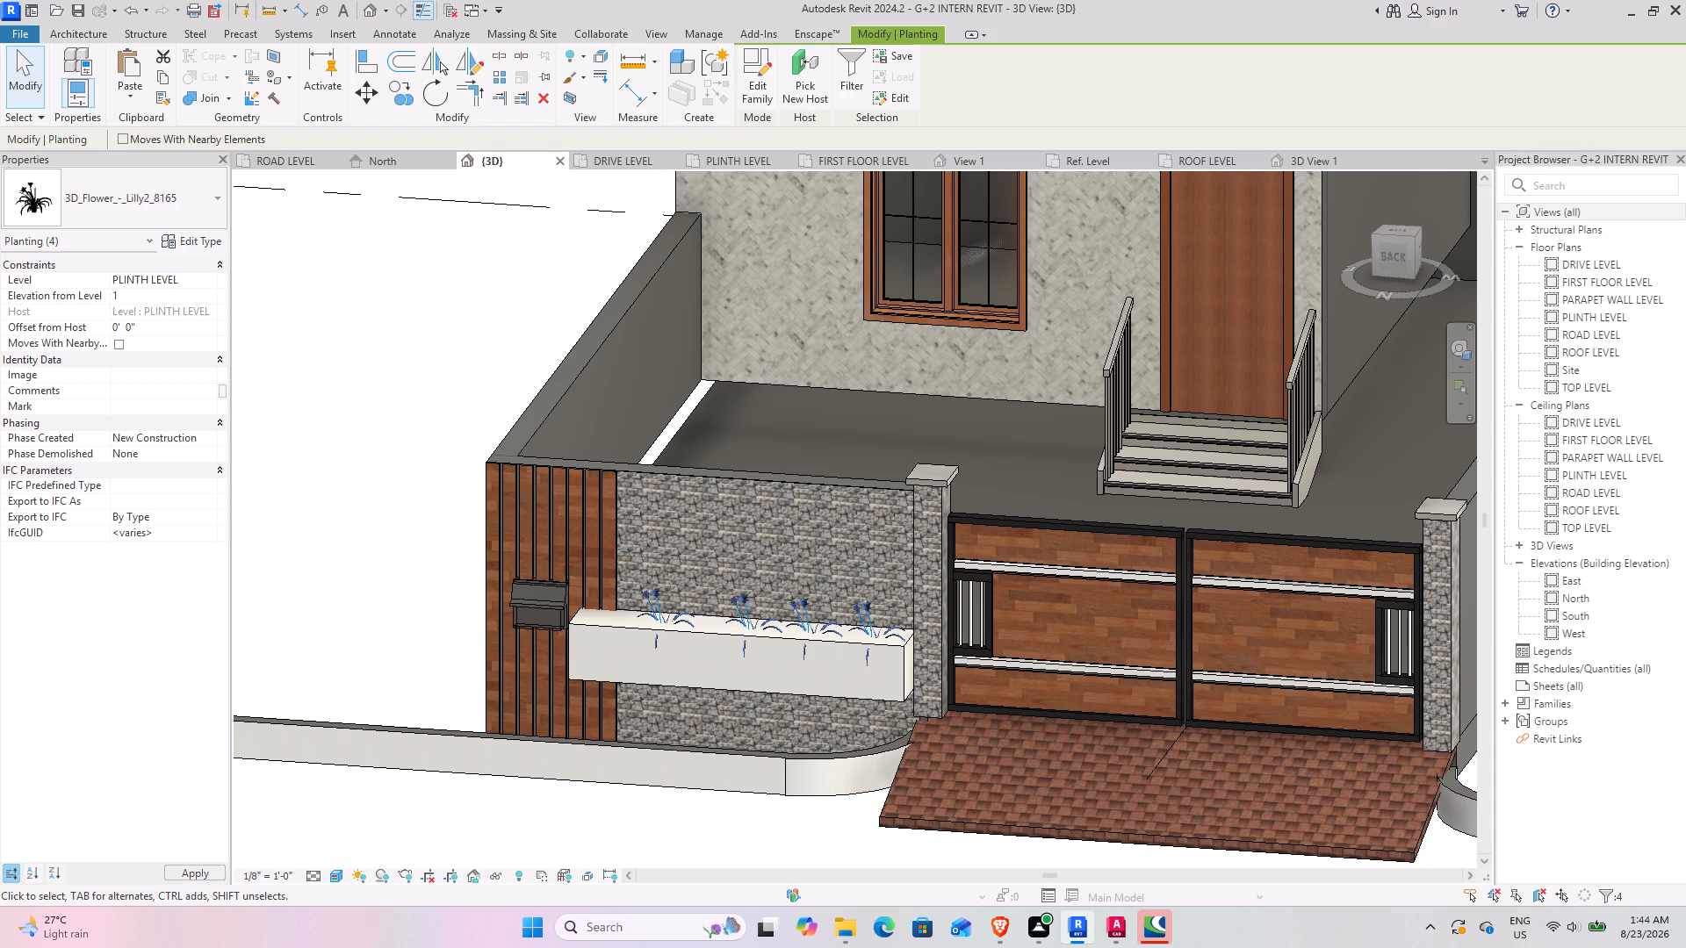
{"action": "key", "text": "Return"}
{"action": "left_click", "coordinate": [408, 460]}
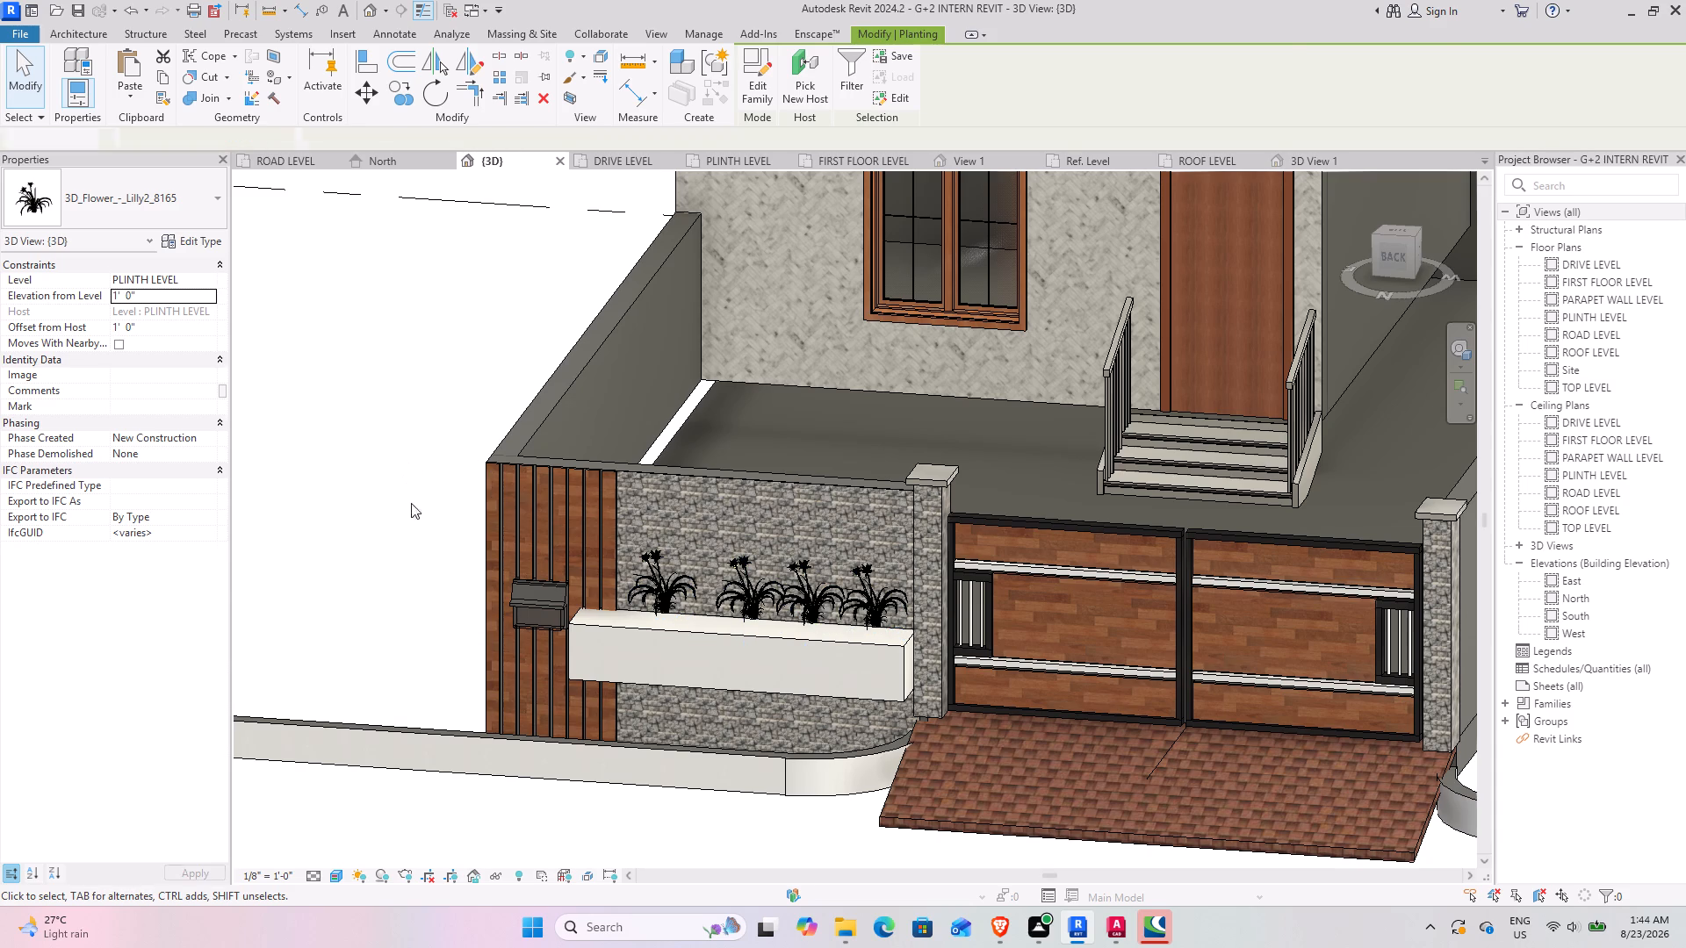
Select all lily plant instances at the planter and set their Elevation from Level to 7".
{"action": "middle_click_drag", "start_coordinate": [404, 510], "coordinate": [405, 355], "text": "shift"}
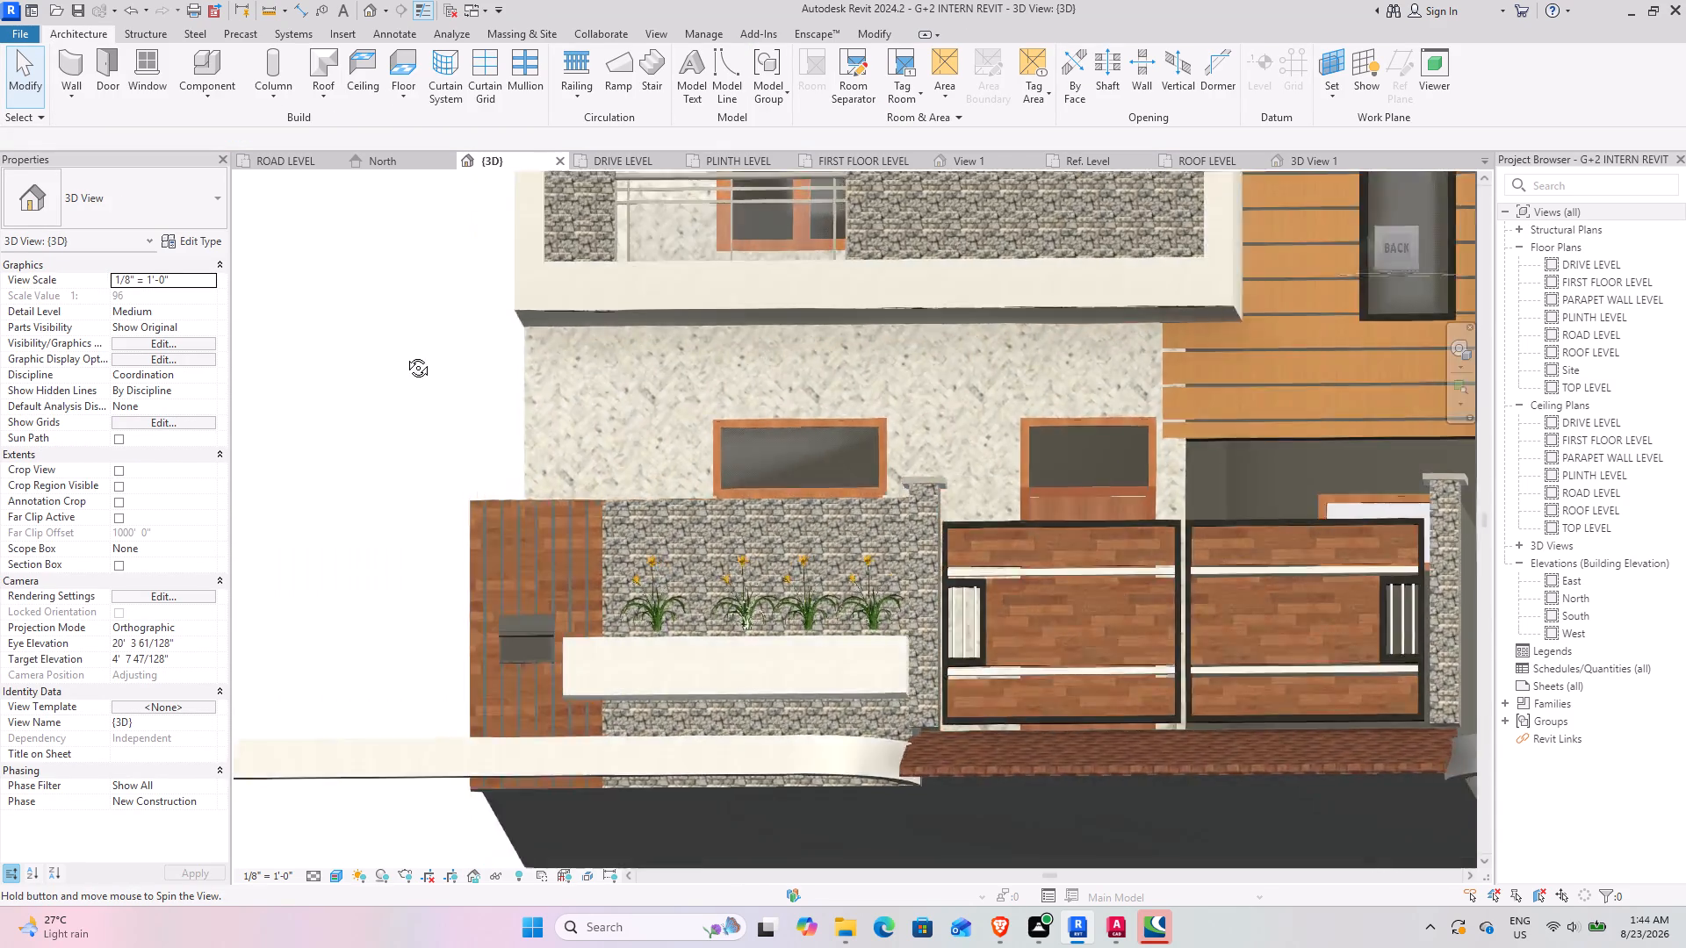
{"action": "middle_click_drag", "start_coordinate": [405, 355], "coordinate": [375, 460], "text": "shift"}
{"action": "left_click", "coordinate": [762, 598]}
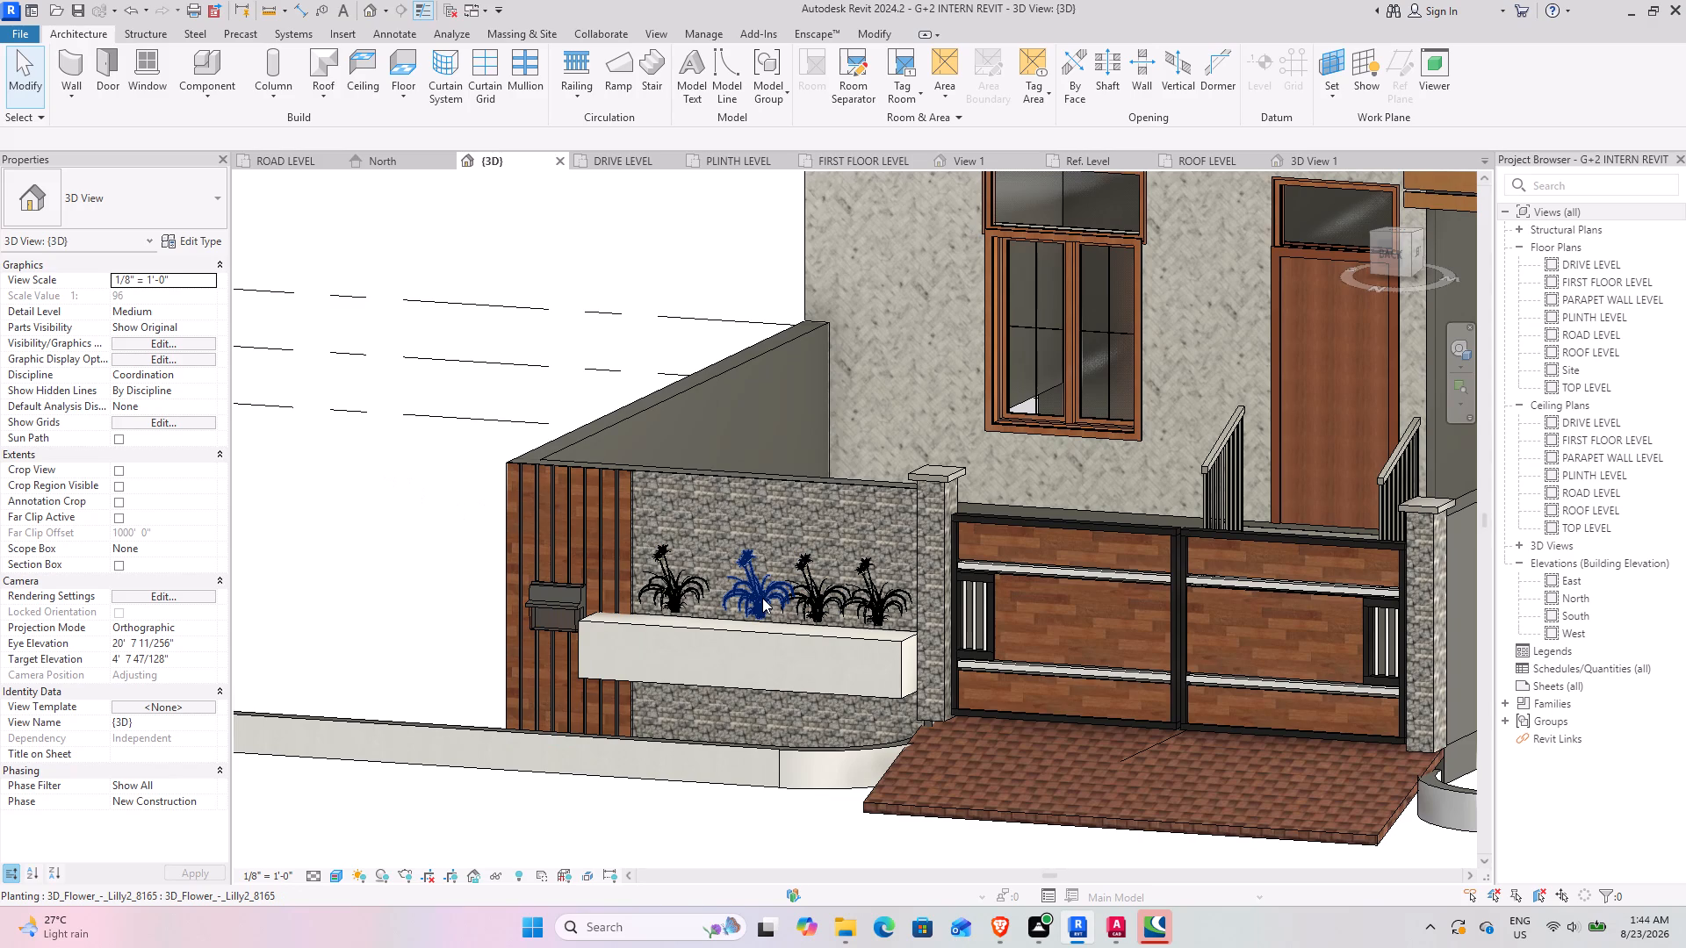
{"action": "type", "text": "sa"}
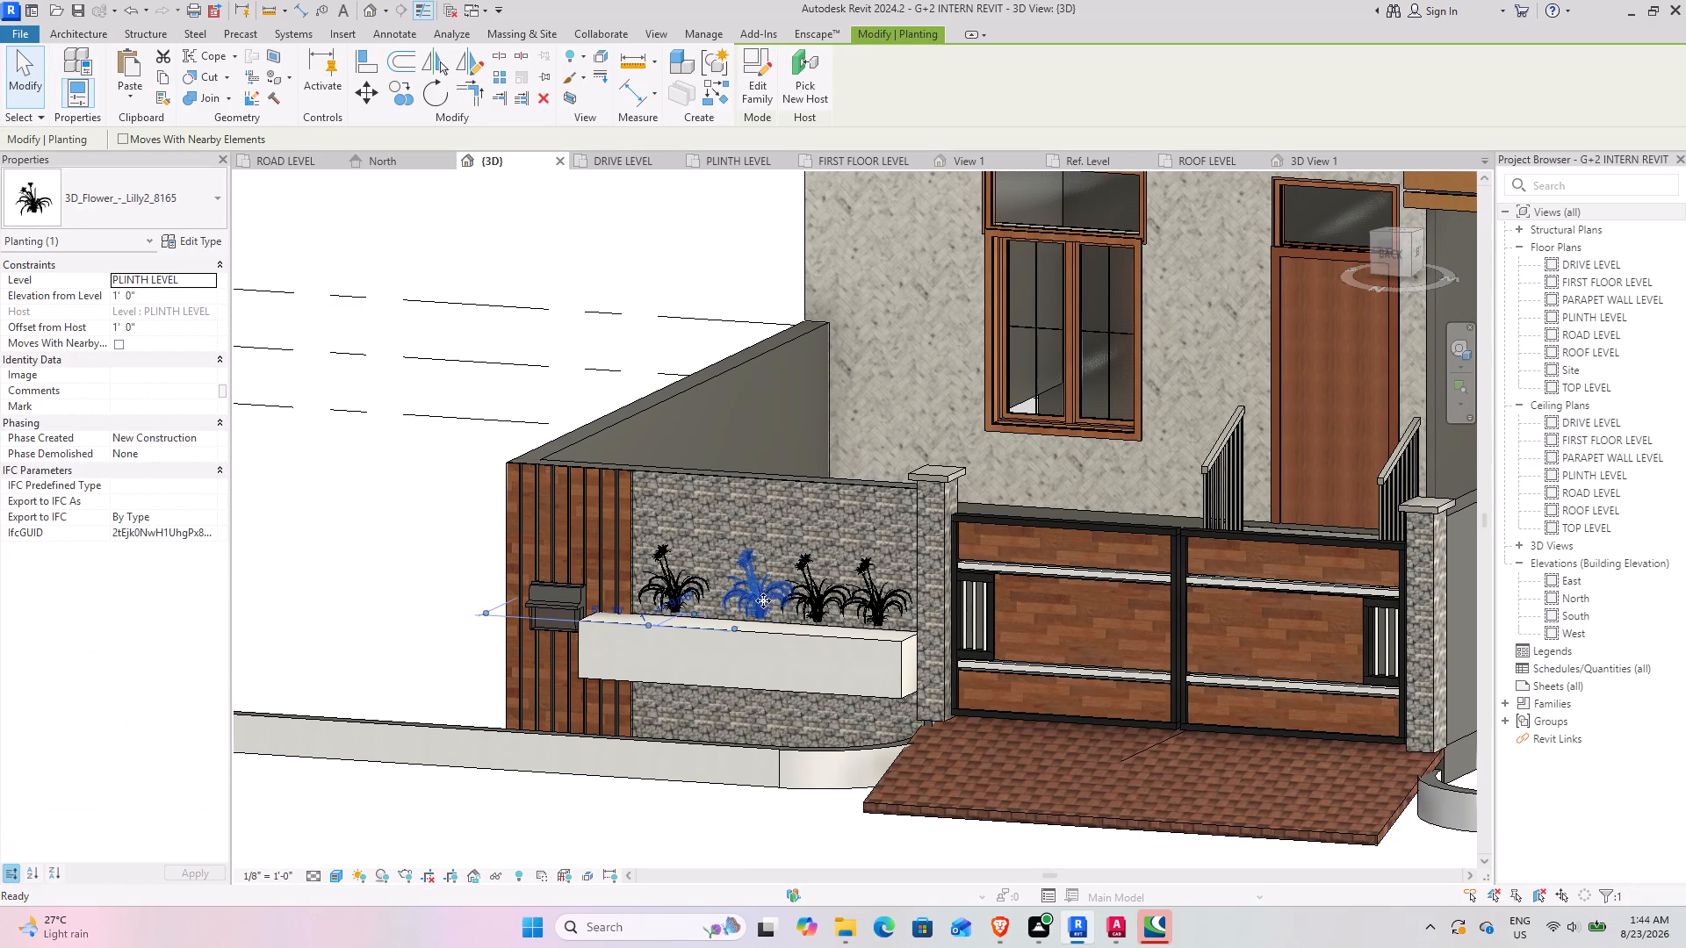
{"action": "left_click", "coordinate": [148, 292]}
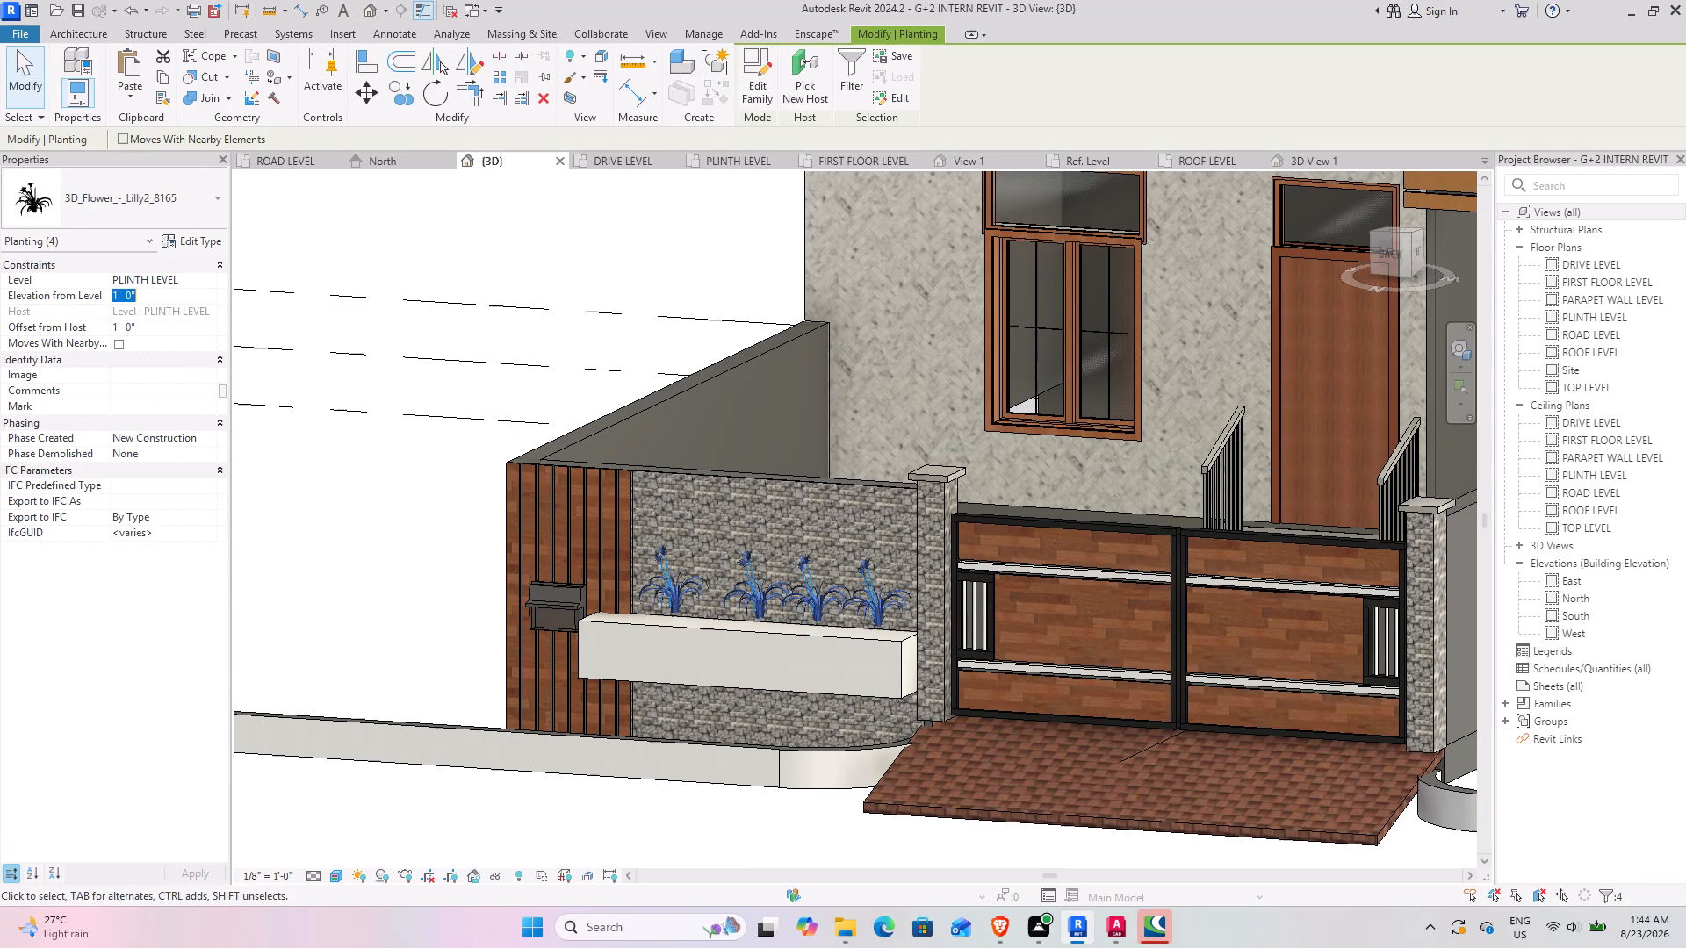
{"action": "type", "text": "7\""}
{"action": "key", "text": "Return"}
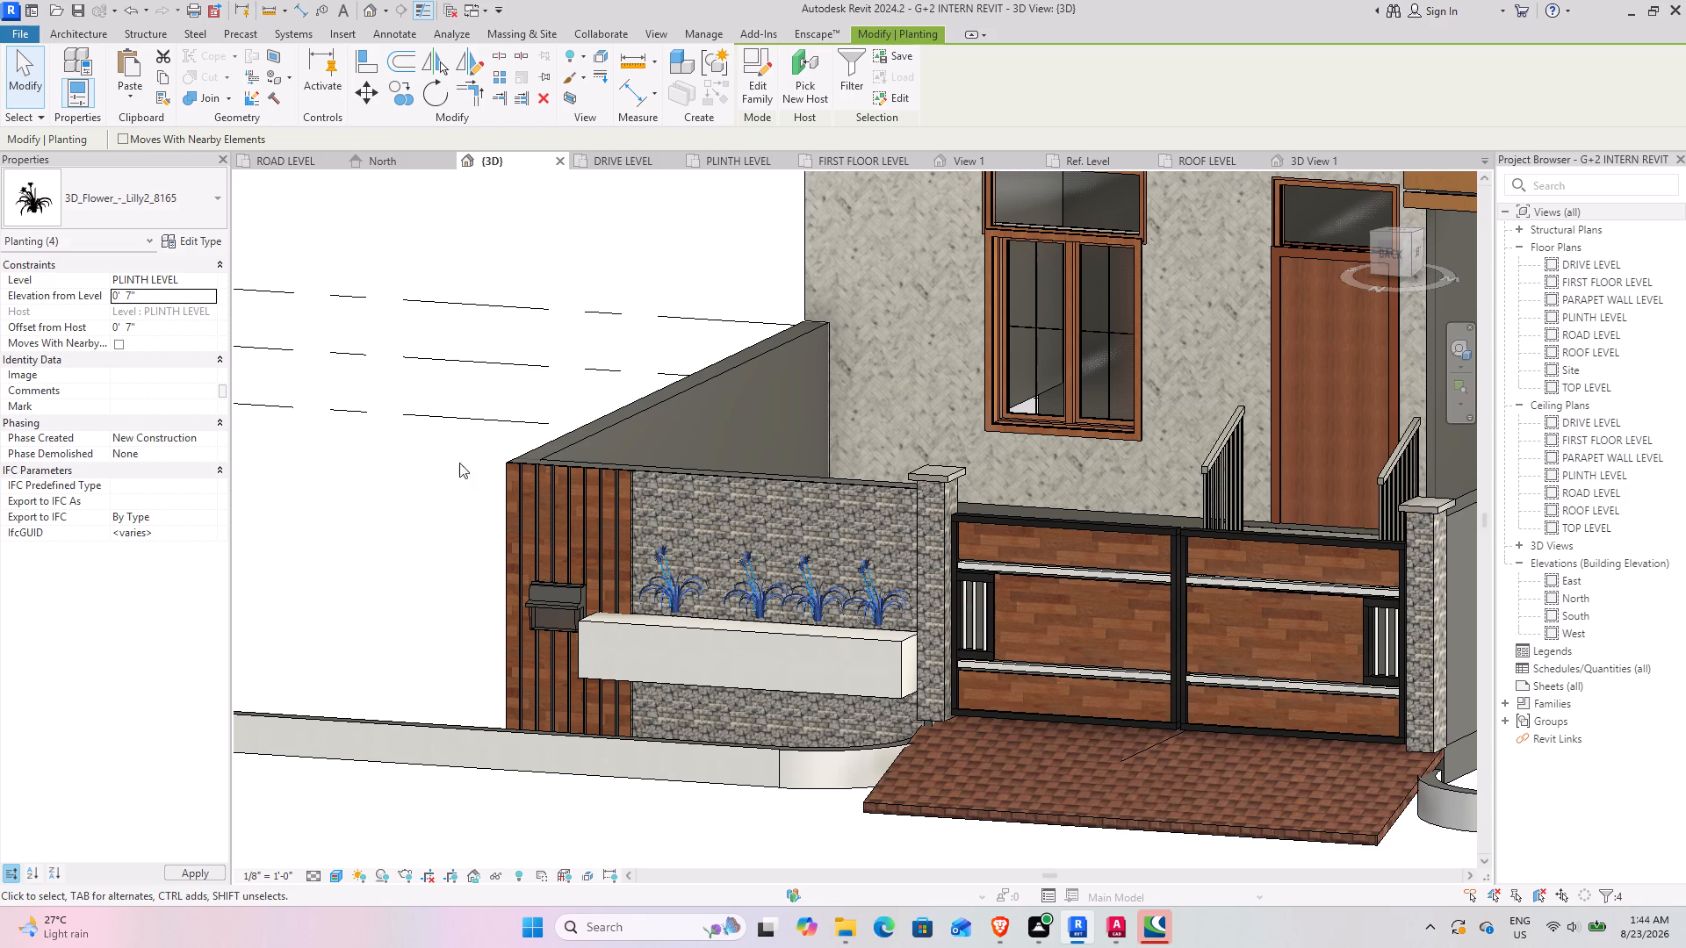
{"action": "left_click", "coordinate": [389, 442]}
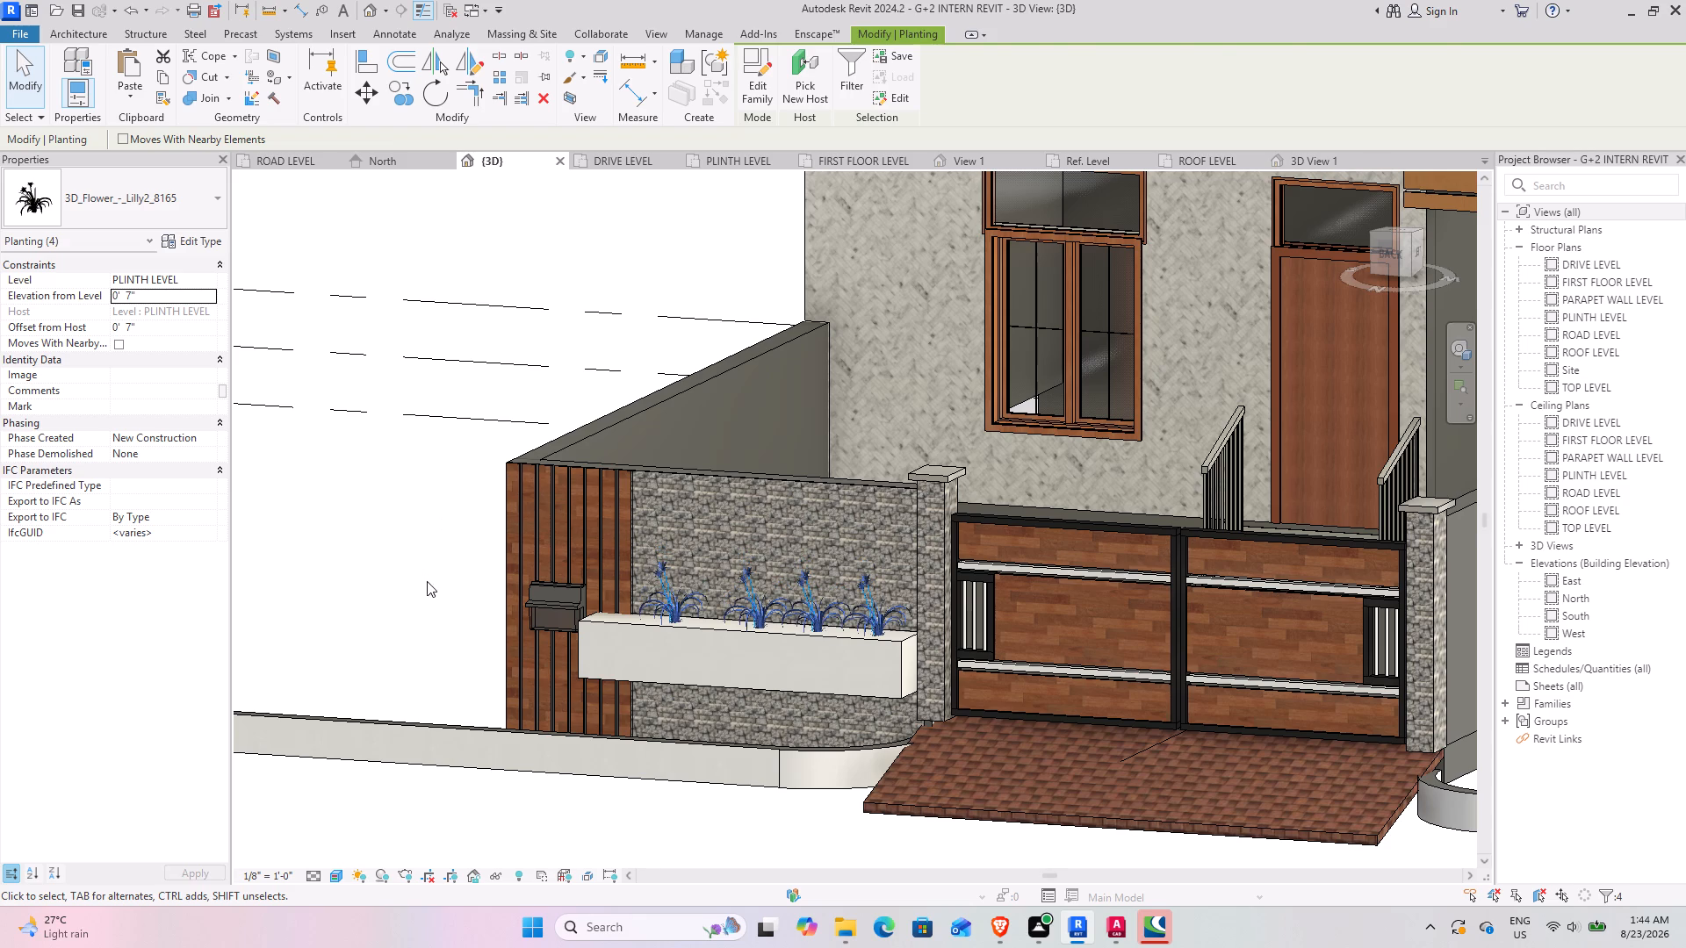
Examine the planter lilies, boundary wall, gate and full house front in 3D, up close, at angles and squarely from the Back side.
{"action": "middle_click_drag", "start_coordinate": [421, 588], "coordinate": [536, 499], "text": "shift"}
{"action": "middle_click_drag", "start_coordinate": [537, 511], "coordinate": [490, 608], "text": "shift"}
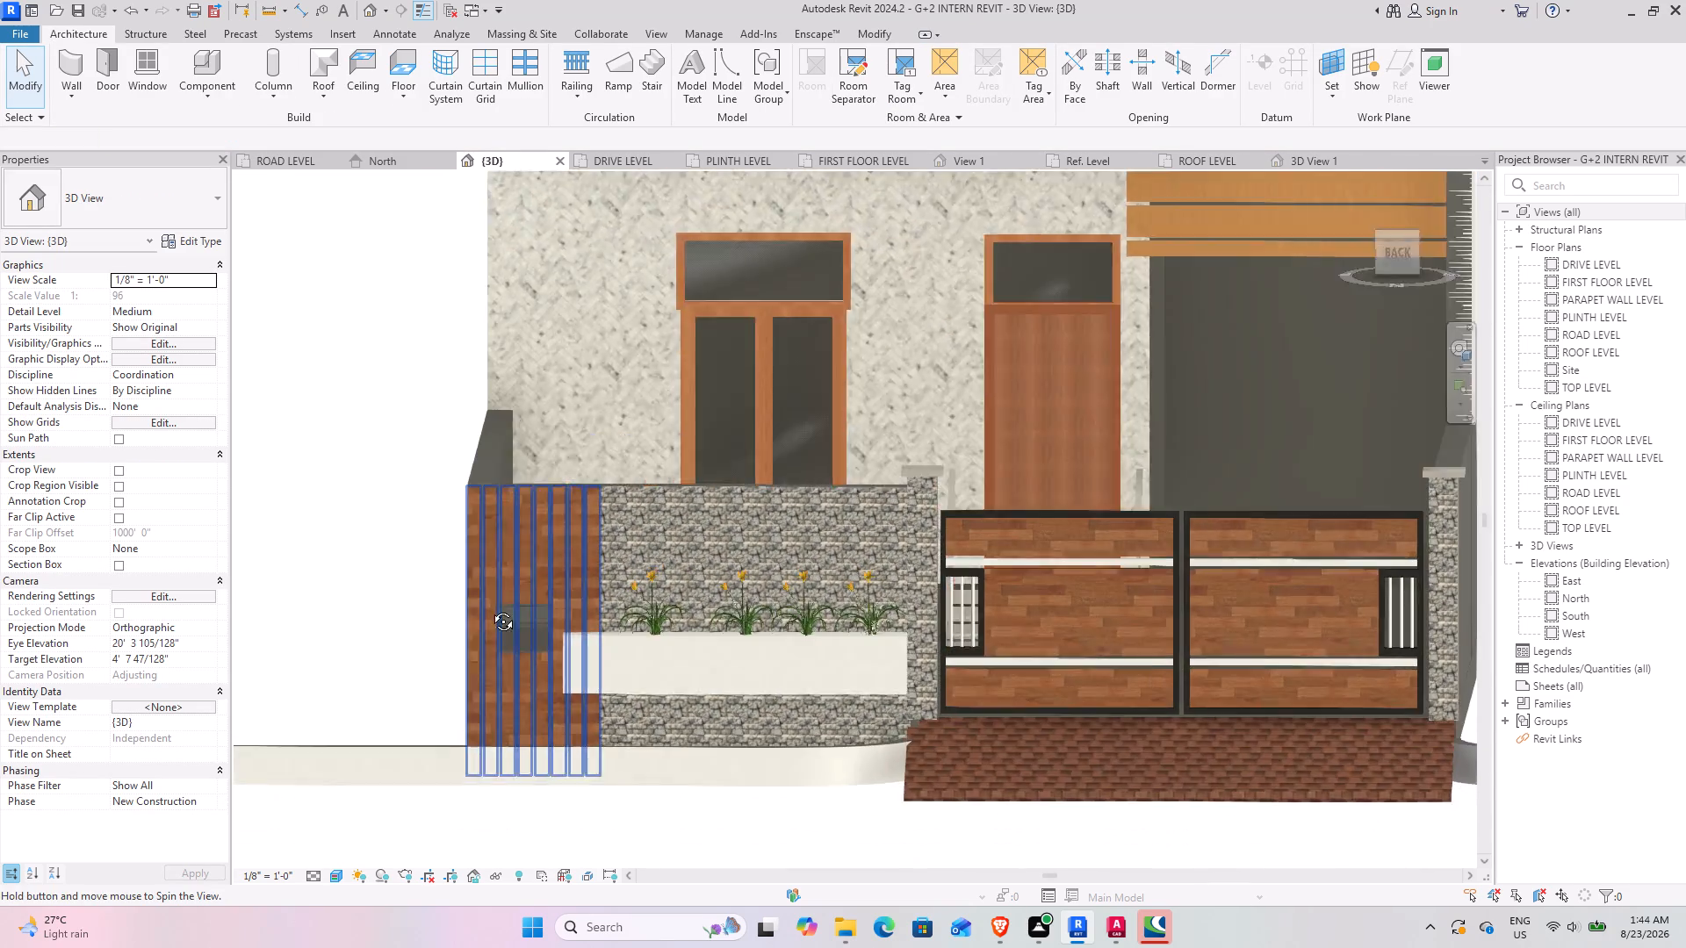
{"action": "middle_click_drag", "start_coordinate": [490, 608], "coordinate": [482, 633], "text": "shift"}
{"action": "scroll", "coordinate": [627, 600], "scroll_direction": "down", "scroll_amount": 3}
{"action": "middle_click_drag", "start_coordinate": [625, 673], "coordinate": [642, 596], "text": "shift"}
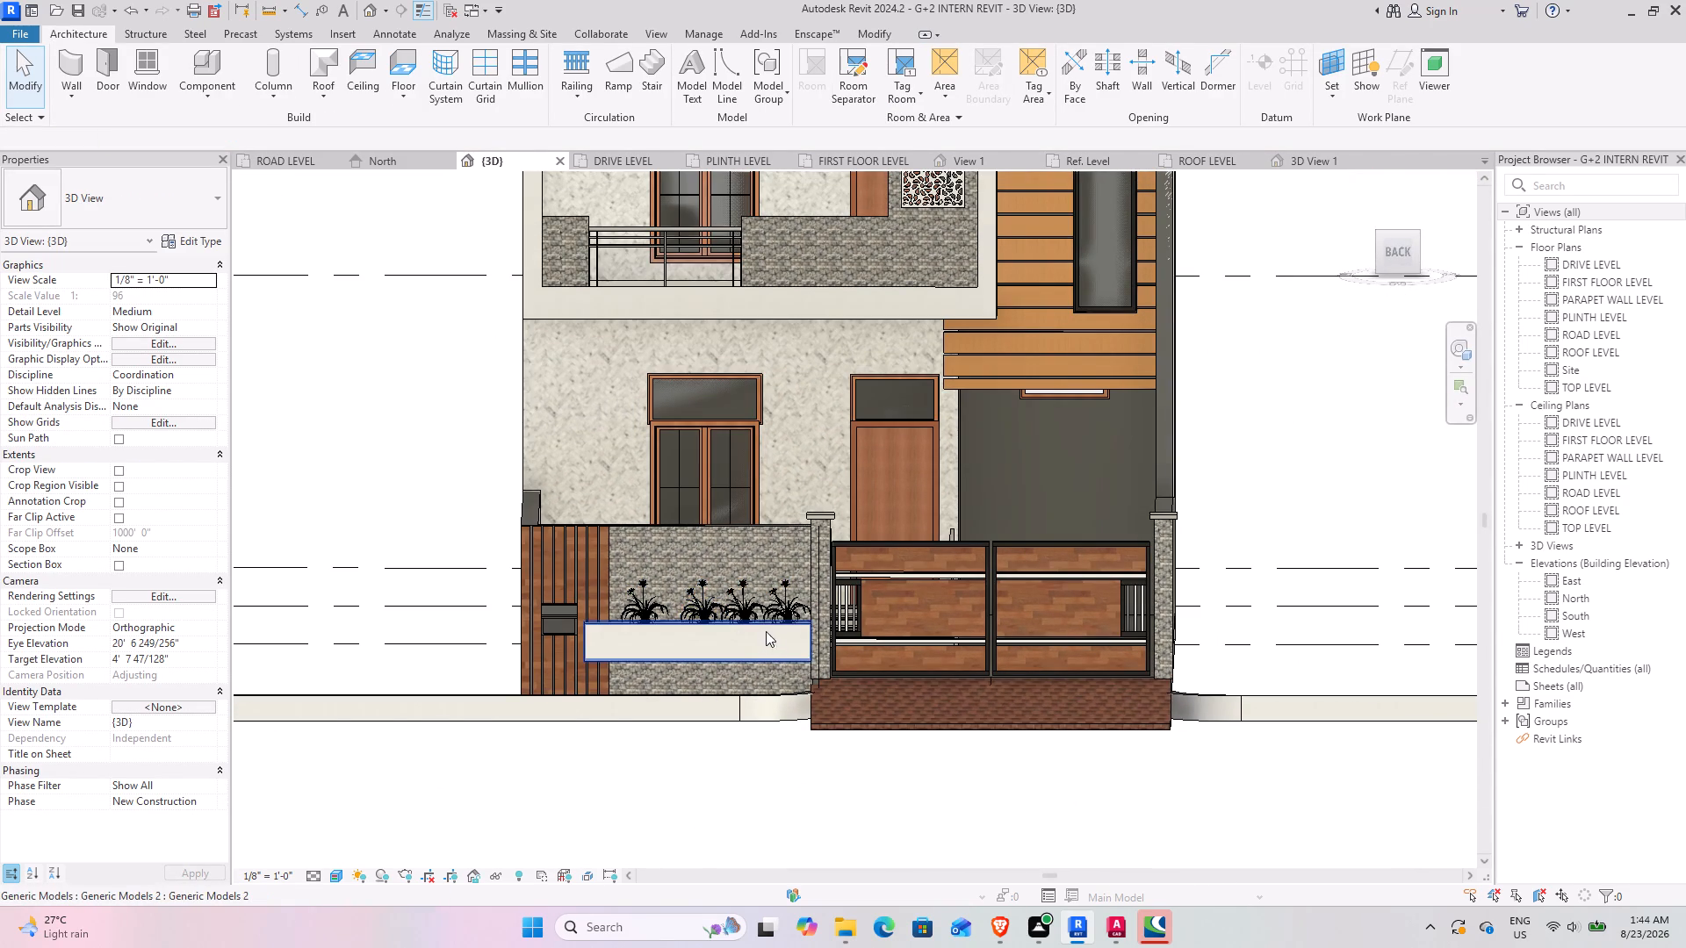
{"action": "middle_click_drag", "start_coordinate": [761, 631], "coordinate": [787, 657], "text": "shift"}
{"action": "middle_click_drag", "start_coordinate": [767, 673], "coordinate": [734, 677], "text": "shift"}
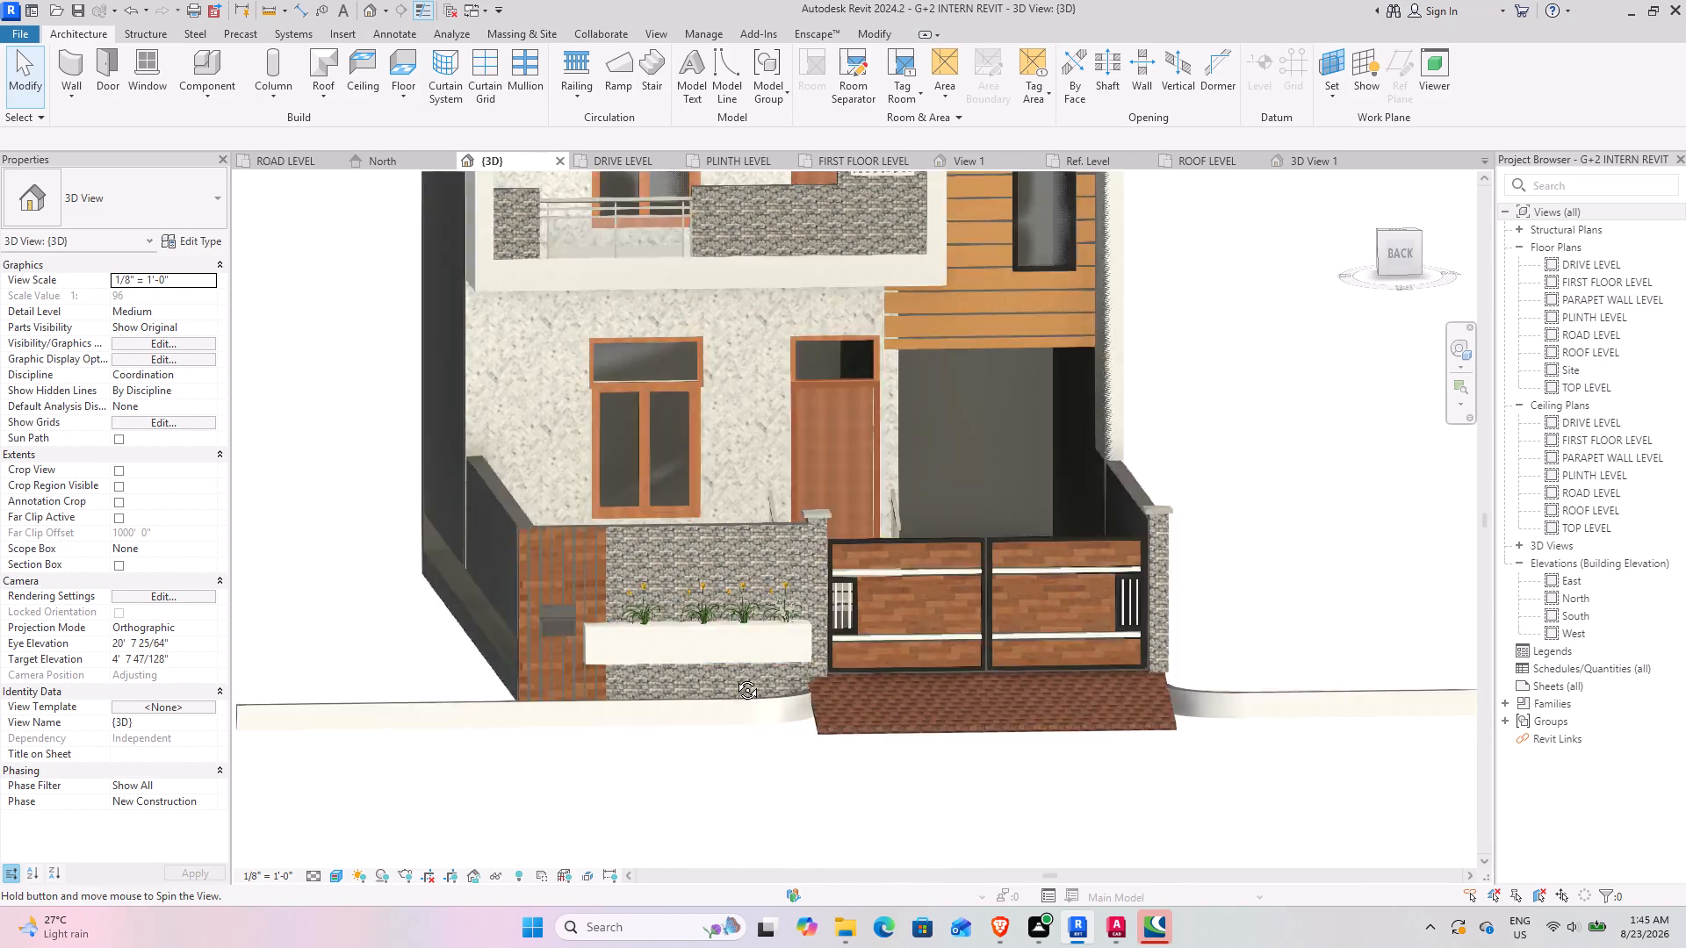
{"action": "middle_click_drag", "start_coordinate": [734, 677], "coordinate": [705, 623], "text": "shift"}
{"action": "scroll", "coordinate": [729, 604], "scroll_direction": "down", "scroll_amount": 4}
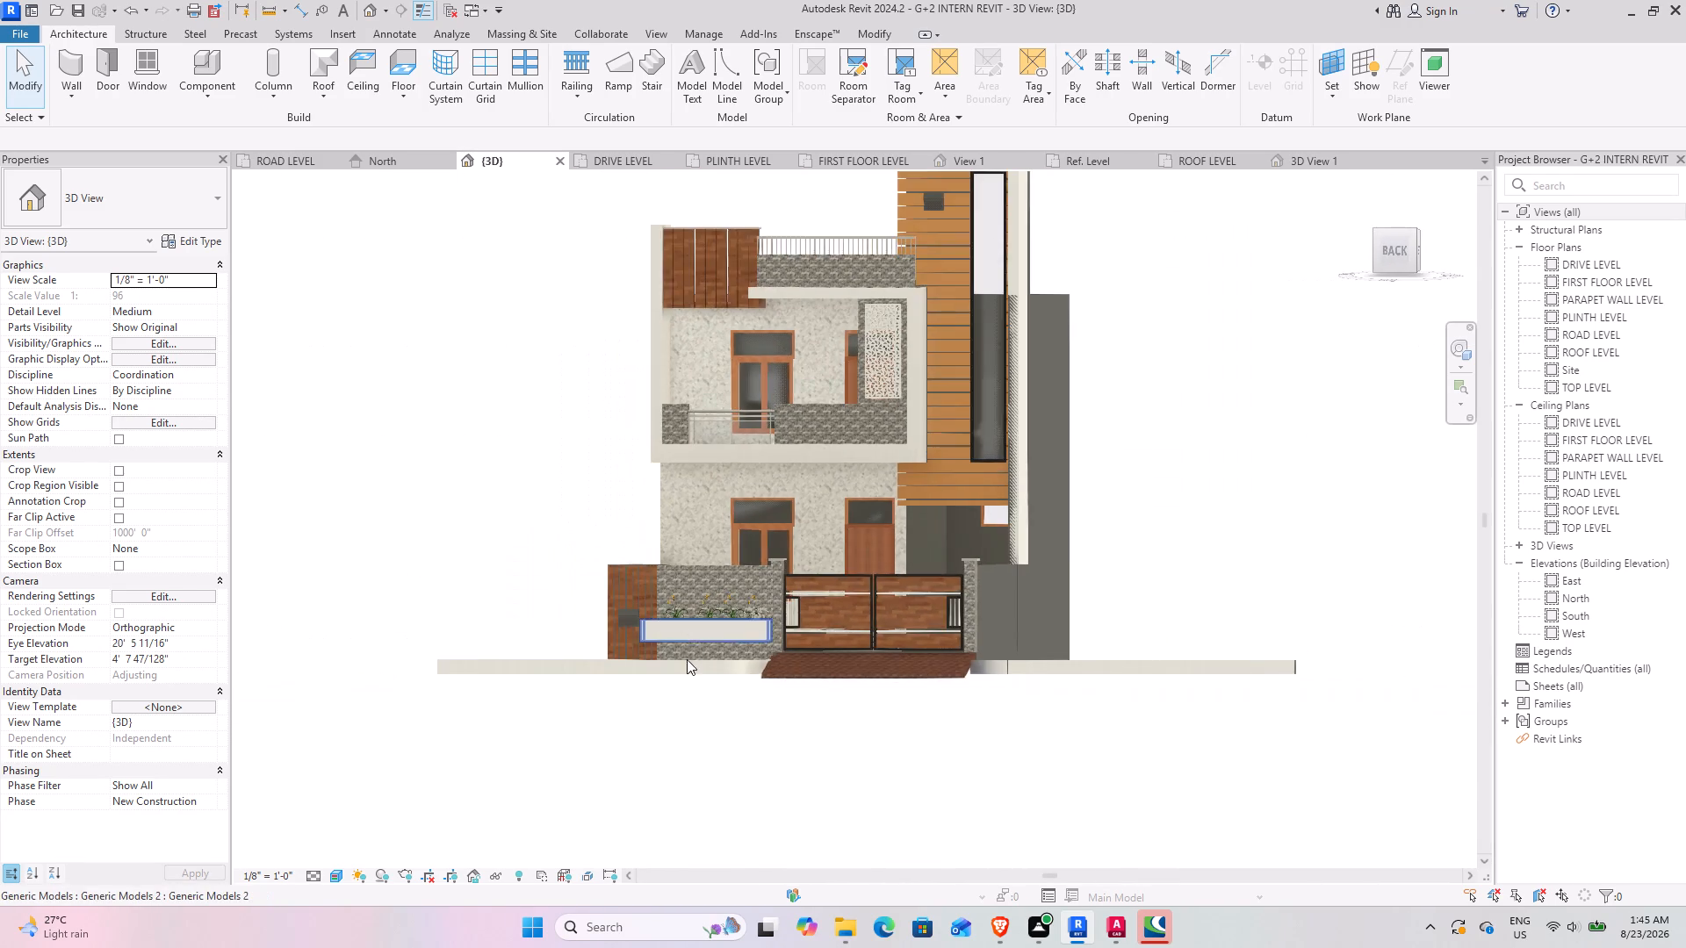
{"action": "middle_click_drag", "start_coordinate": [680, 641], "coordinate": [725, 638]}
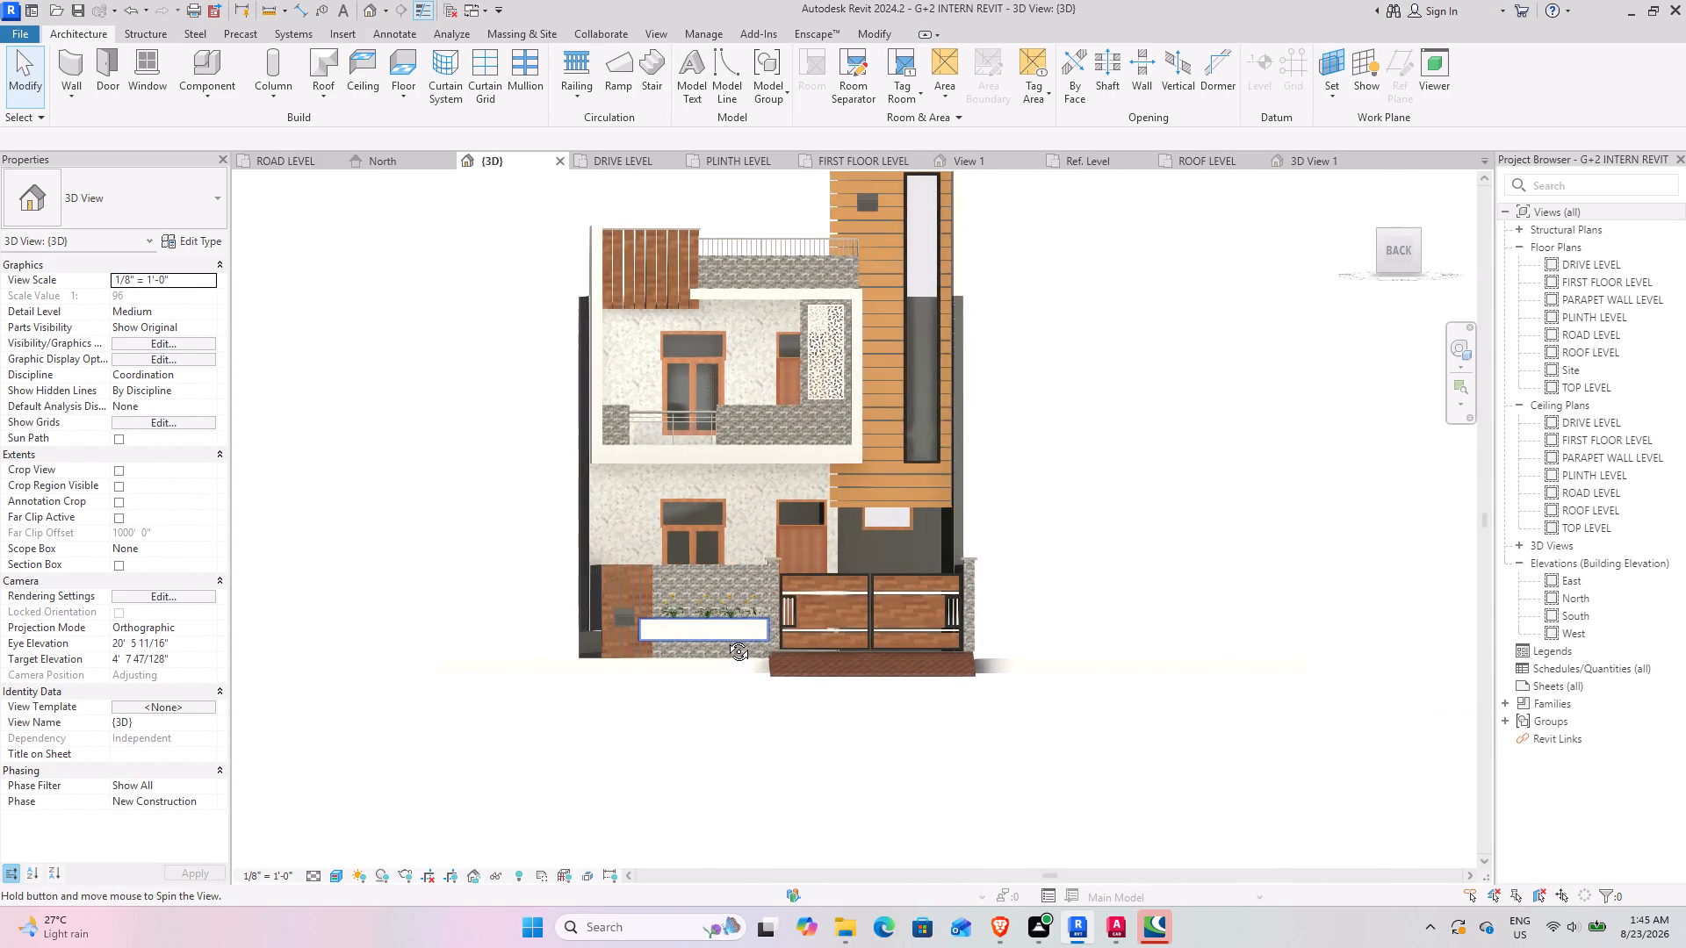
{"action": "middle_click_drag", "start_coordinate": [725, 638], "coordinate": [722, 645]}
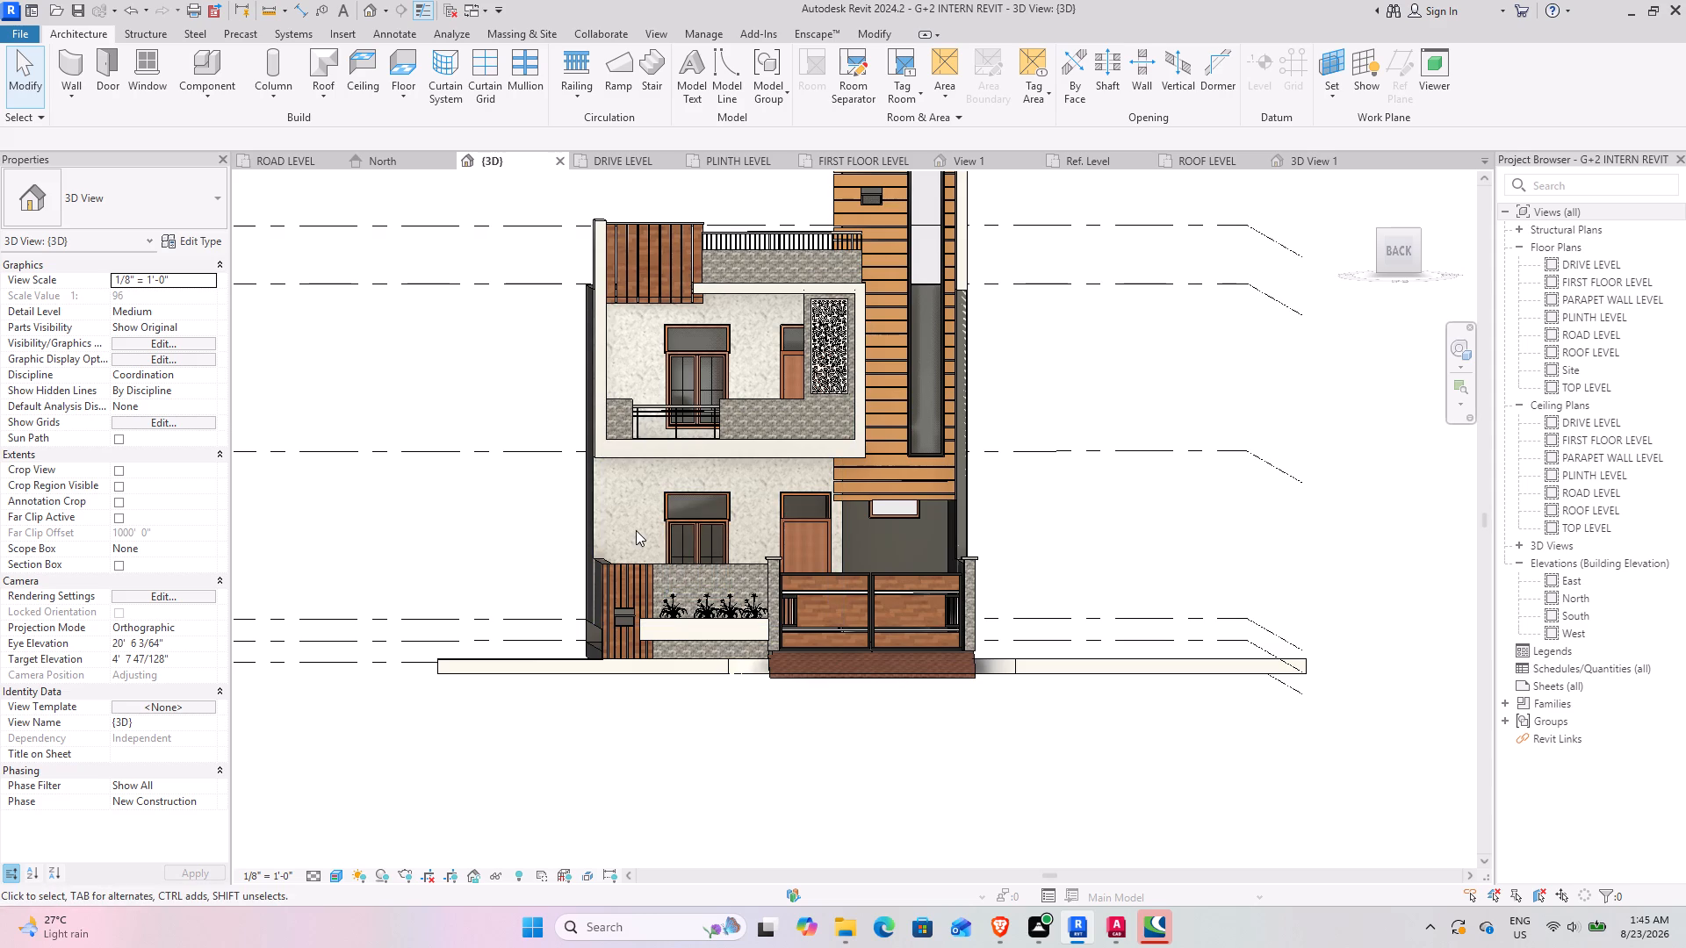
{"action": "scroll", "coordinate": [674, 508], "scroll_direction": "up", "scroll_amount": 3}
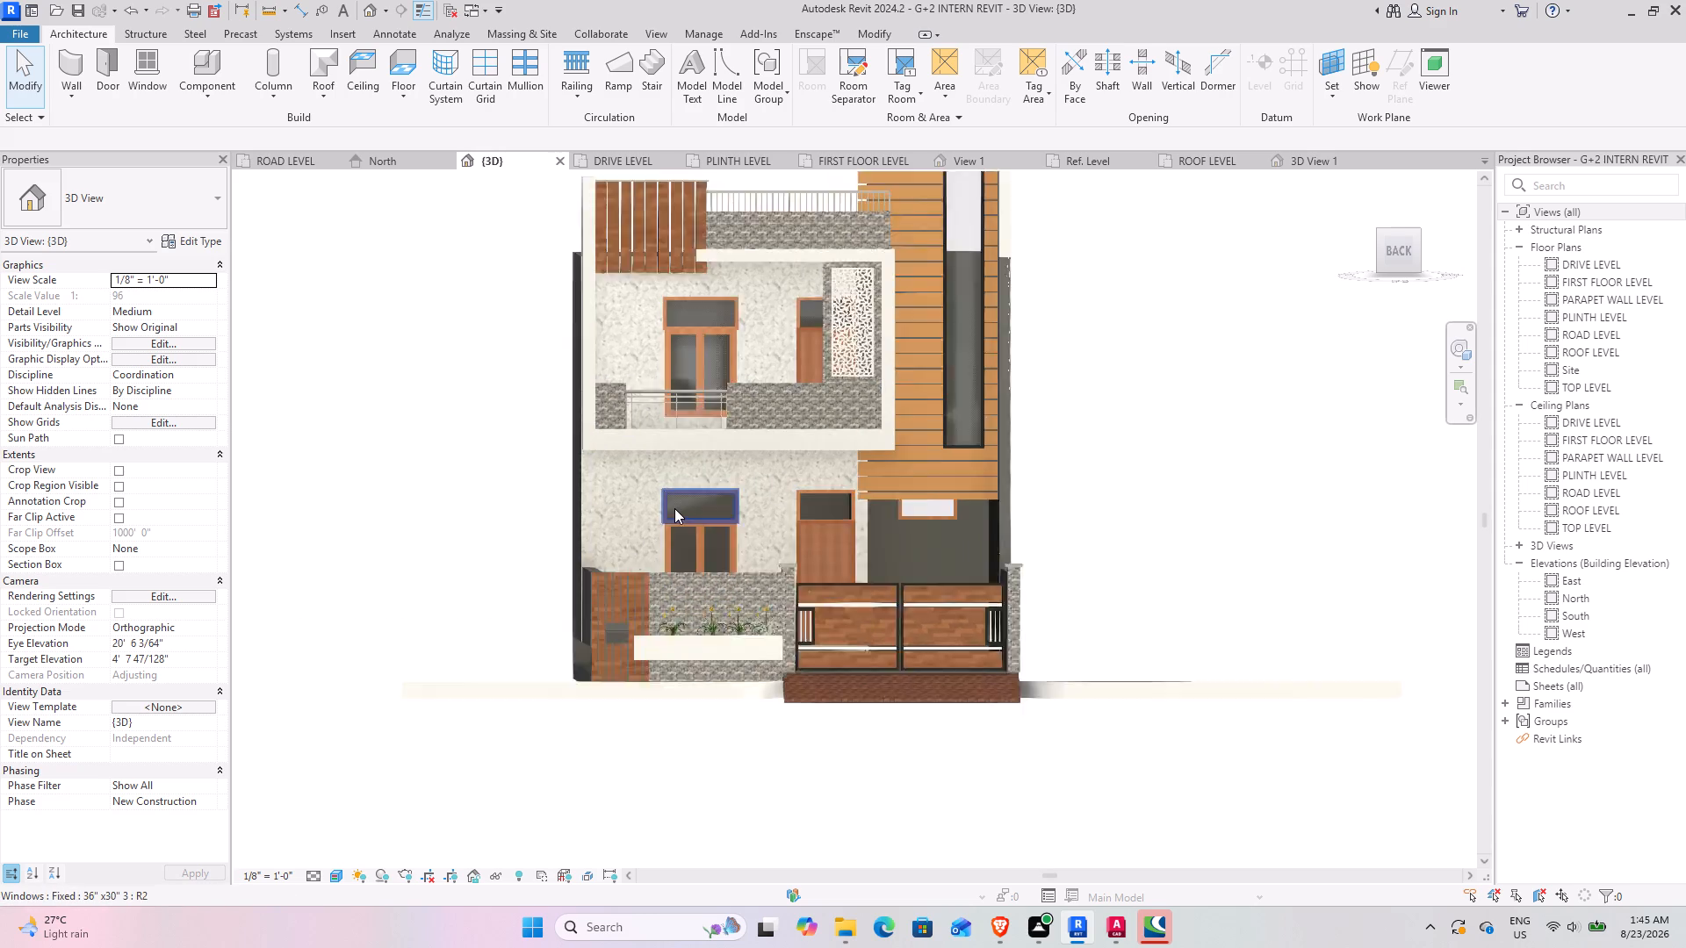
{"action": "scroll", "coordinate": [674, 508], "scroll_direction": "up", "scroll_amount": 3}
{"action": "middle_click_drag", "start_coordinate": [651, 498], "coordinate": [674, 504], "text": "shift"}
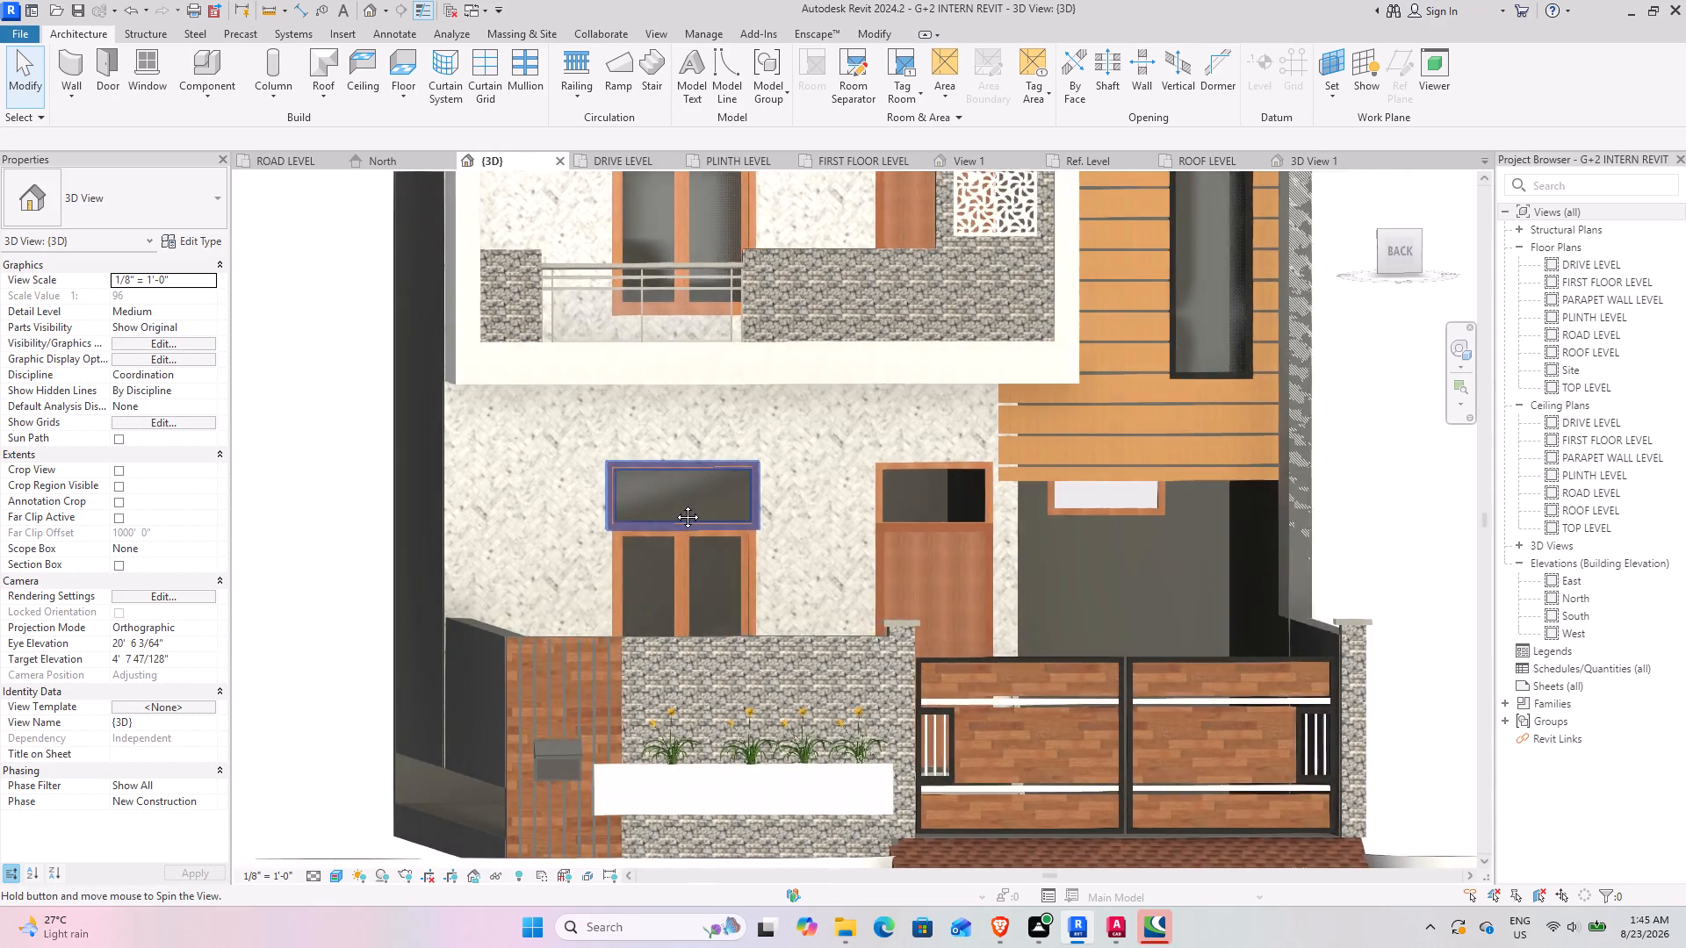
{"action": "middle_click_drag", "start_coordinate": [674, 504], "coordinate": [679, 504], "text": "shift"}
{"action": "scroll", "coordinate": [677, 505], "scroll_direction": "down", "scroll_amount": 4}
{"action": "middle_click_drag", "start_coordinate": [780, 583], "coordinate": [764, 572]}
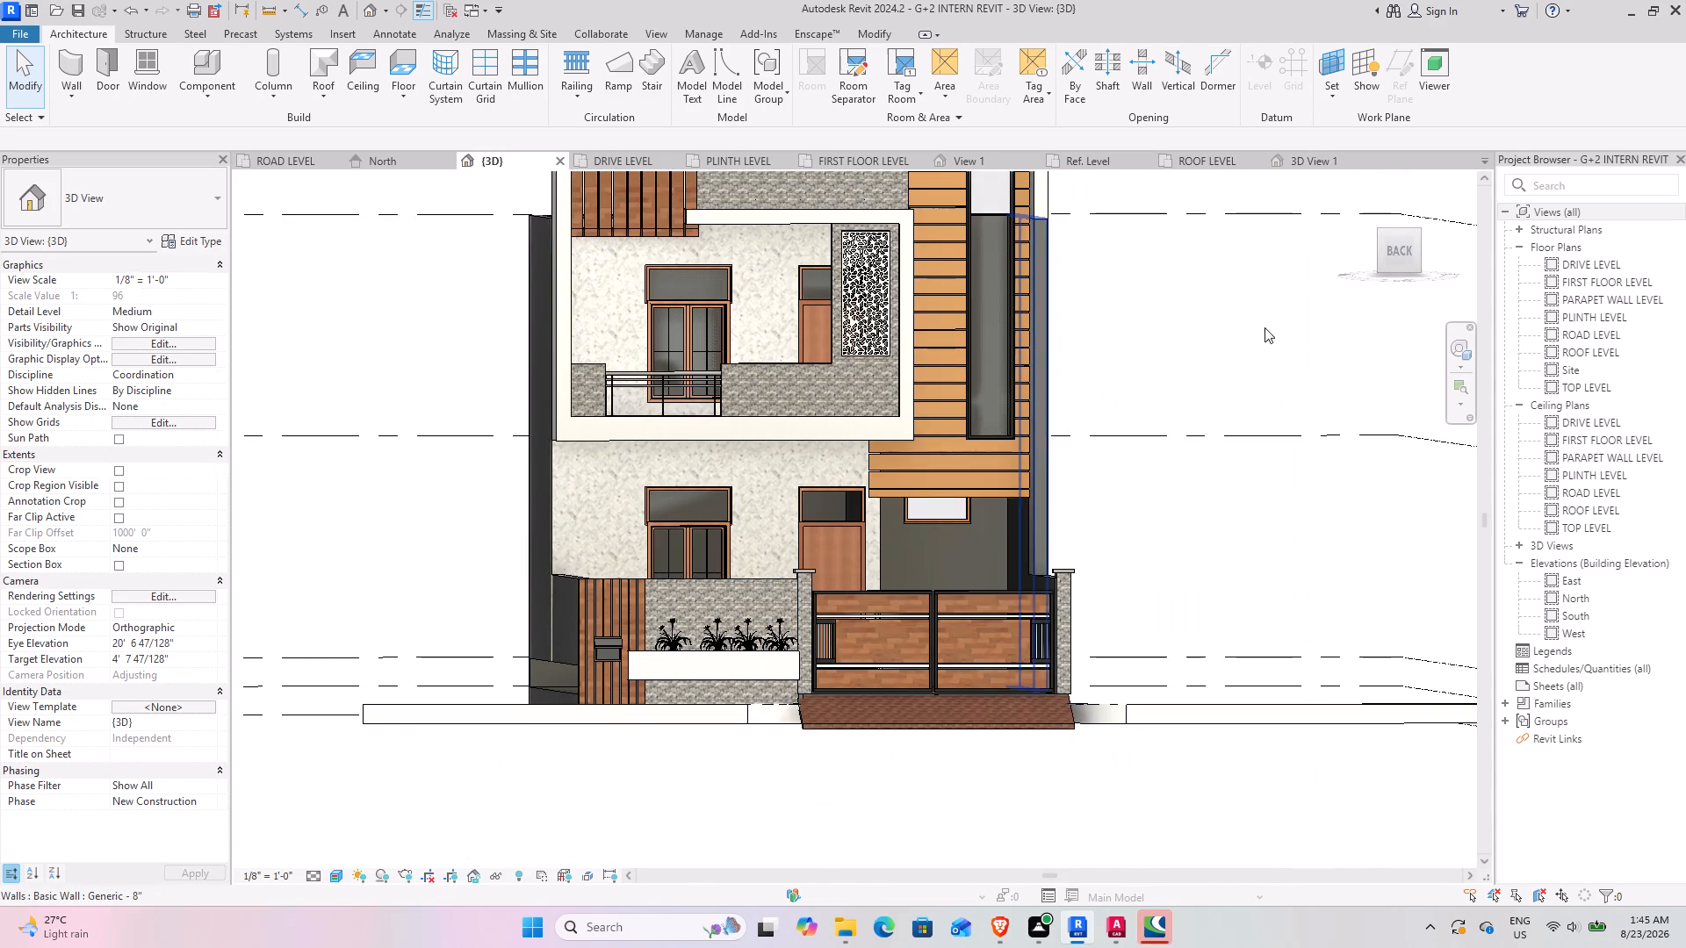
{"action": "left_click_drag", "start_coordinate": [1393, 233], "coordinate": [1391, 221]}
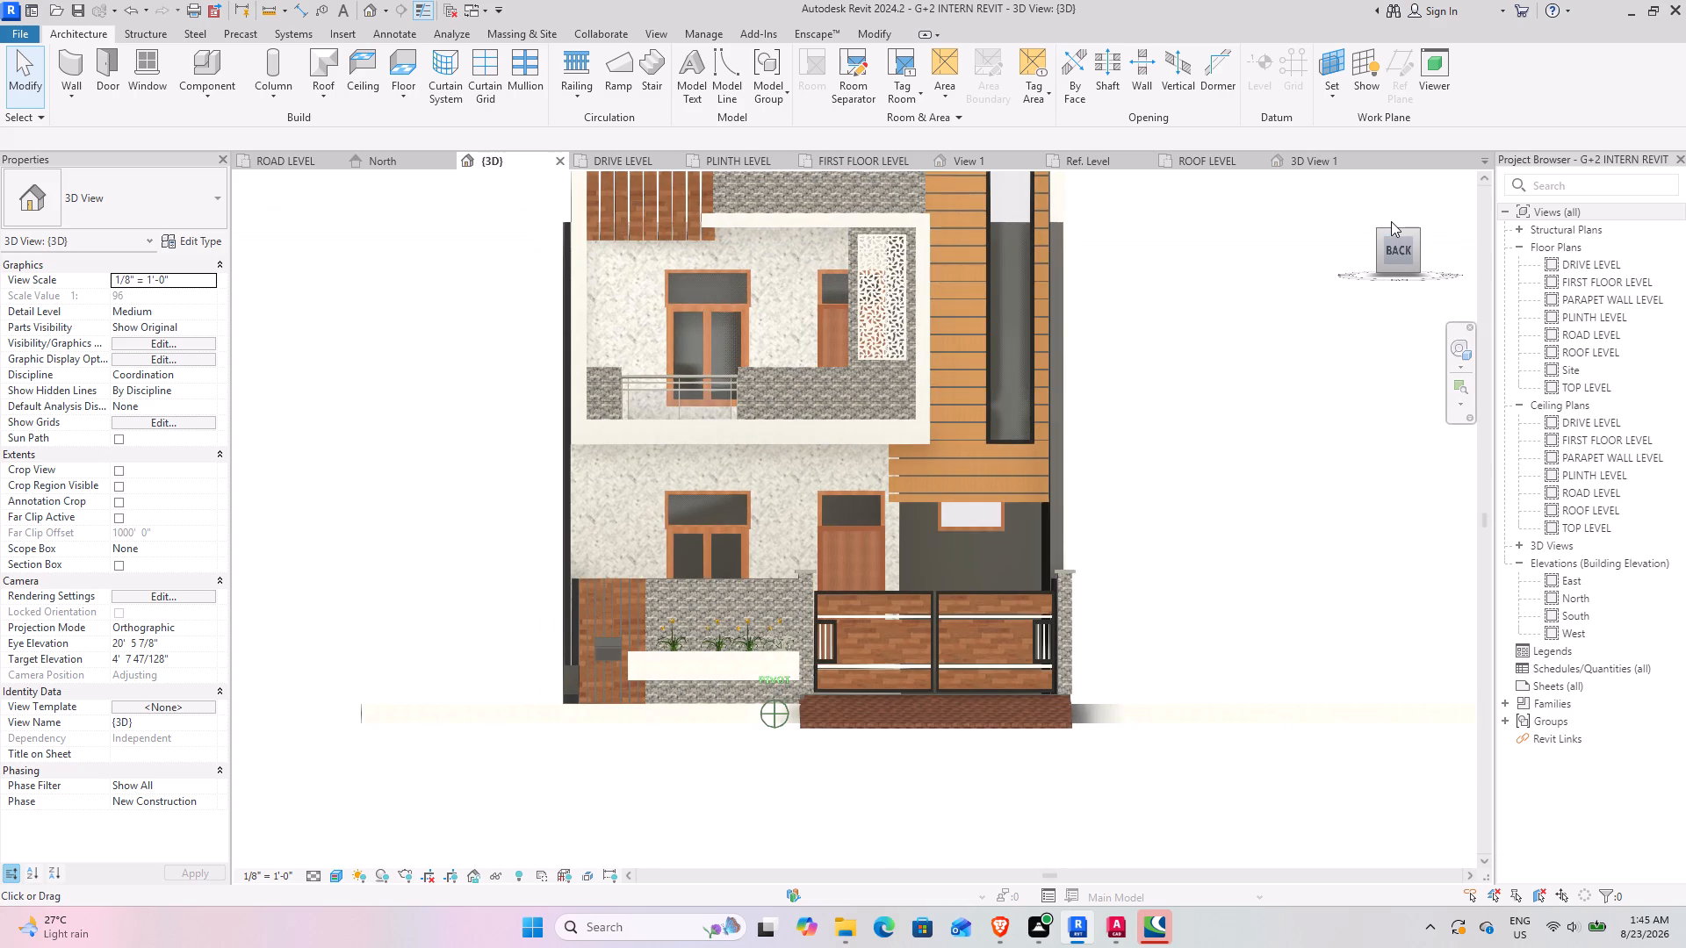
{"action": "left_click_drag", "start_coordinate": [1391, 221], "coordinate": [1365, 199]}
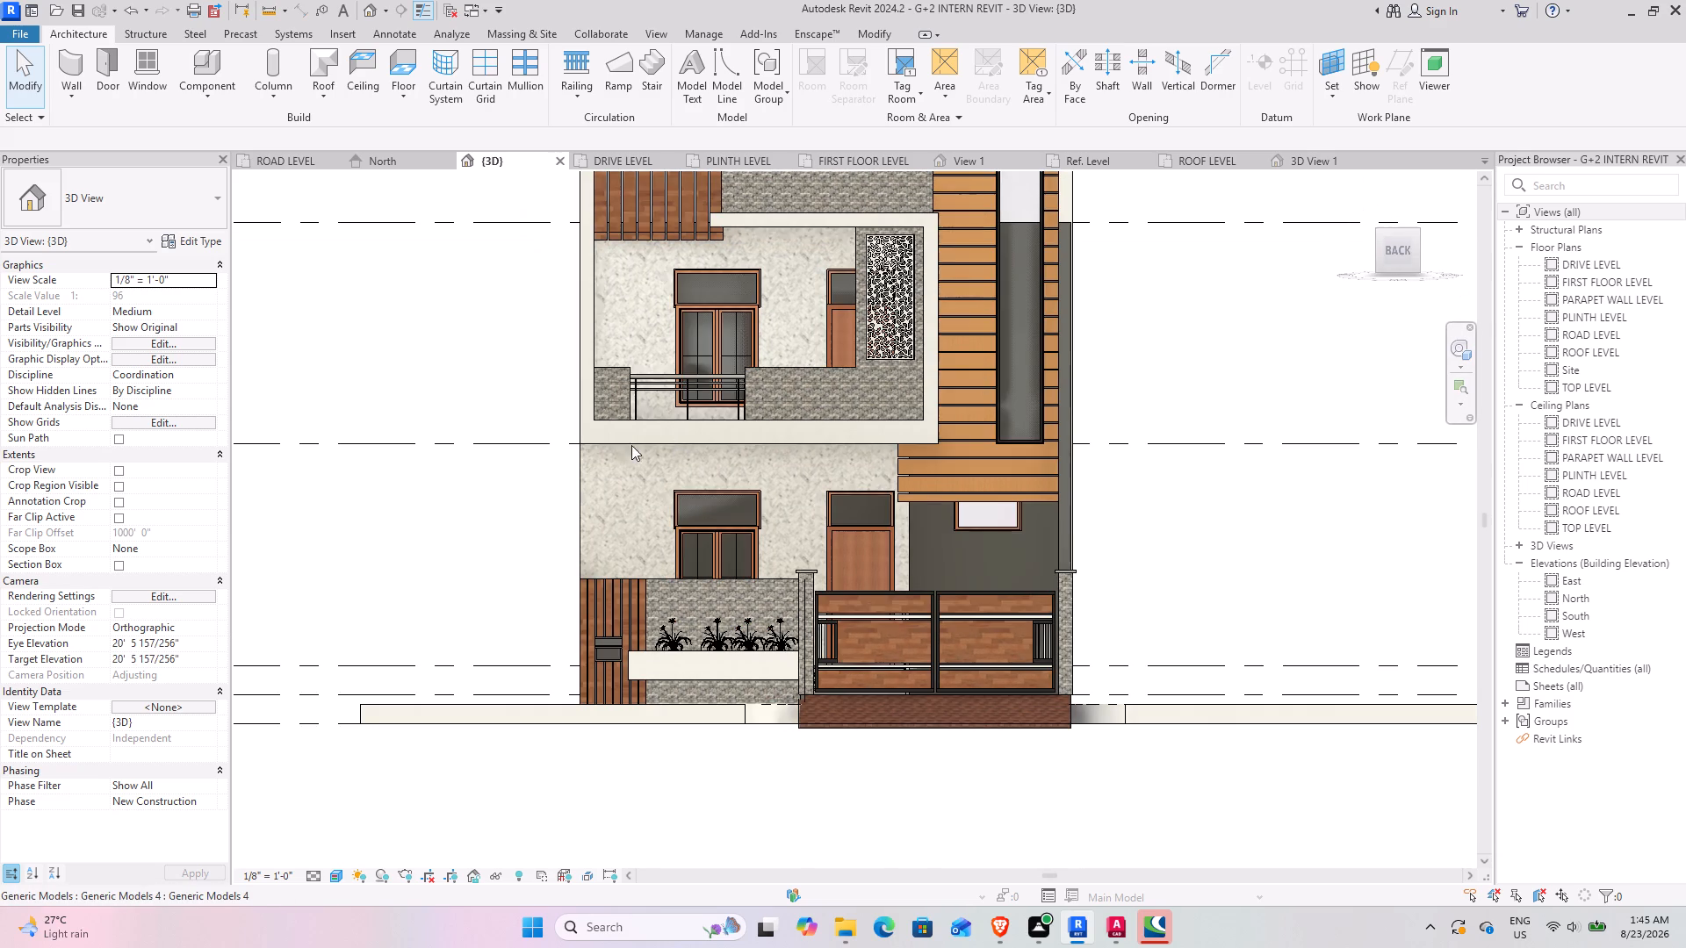
{"action": "scroll", "coordinate": [616, 445], "scroll_direction": "down", "scroll_amount": 3}
{"action": "middle_click_drag", "start_coordinate": [607, 423], "coordinate": [561, 532]}
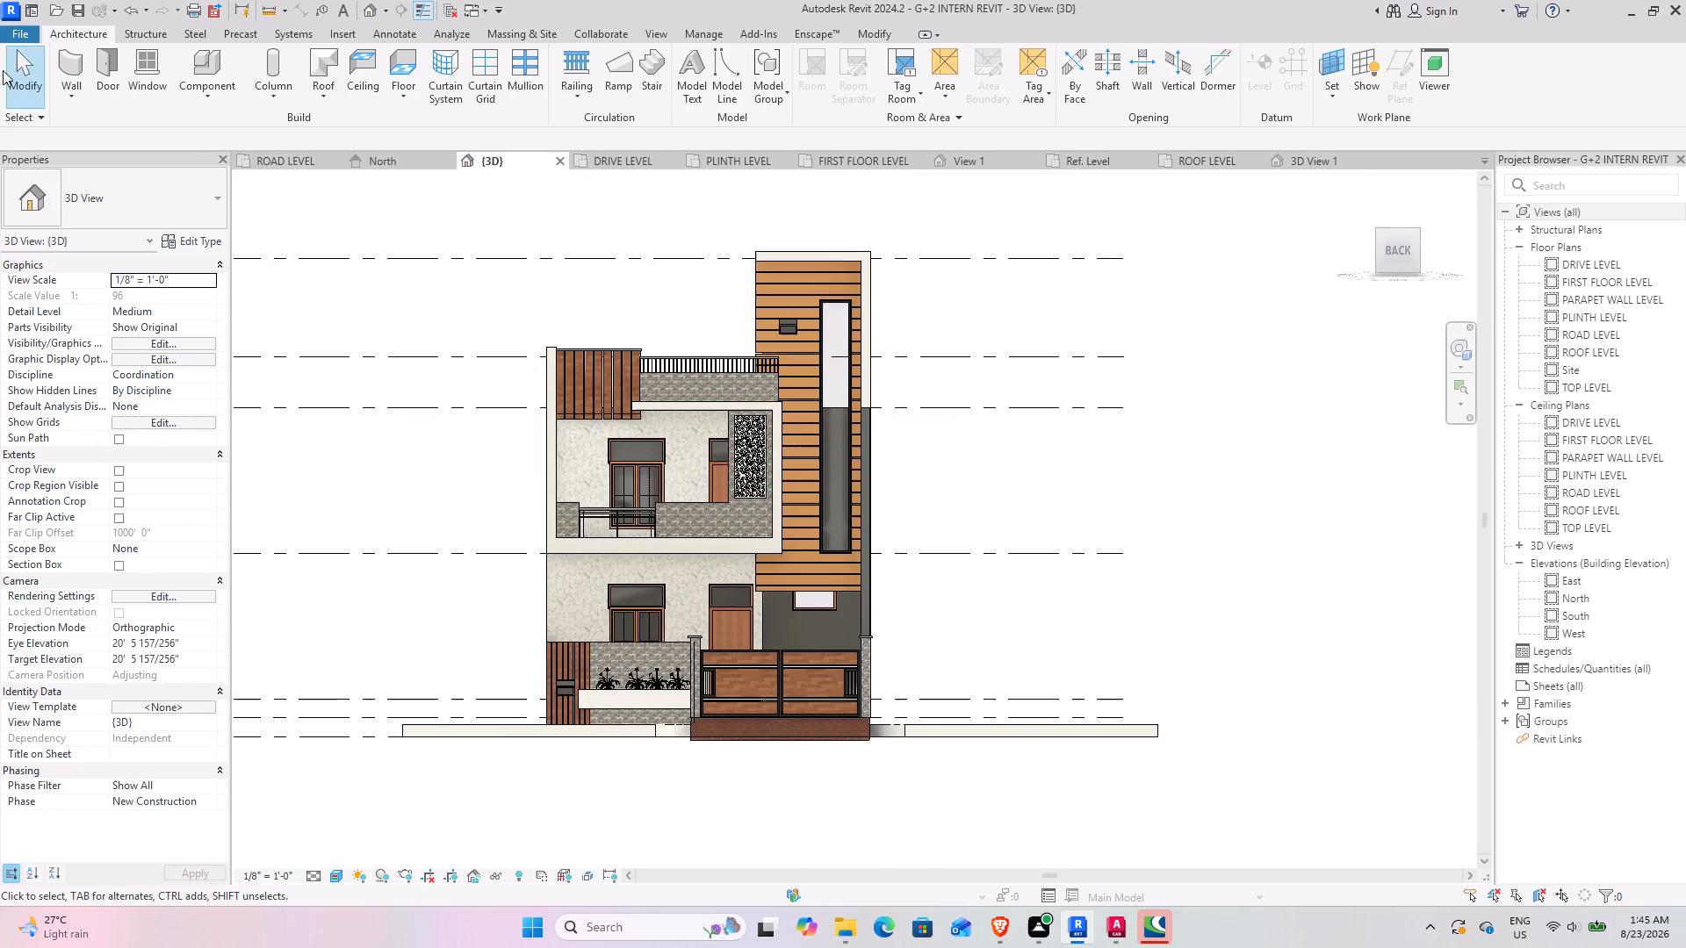
Export the current 3D view of the house front as a PDF named G+2 INTERN REVIT 21.
{"action": "left_click", "coordinate": [16, 39]}
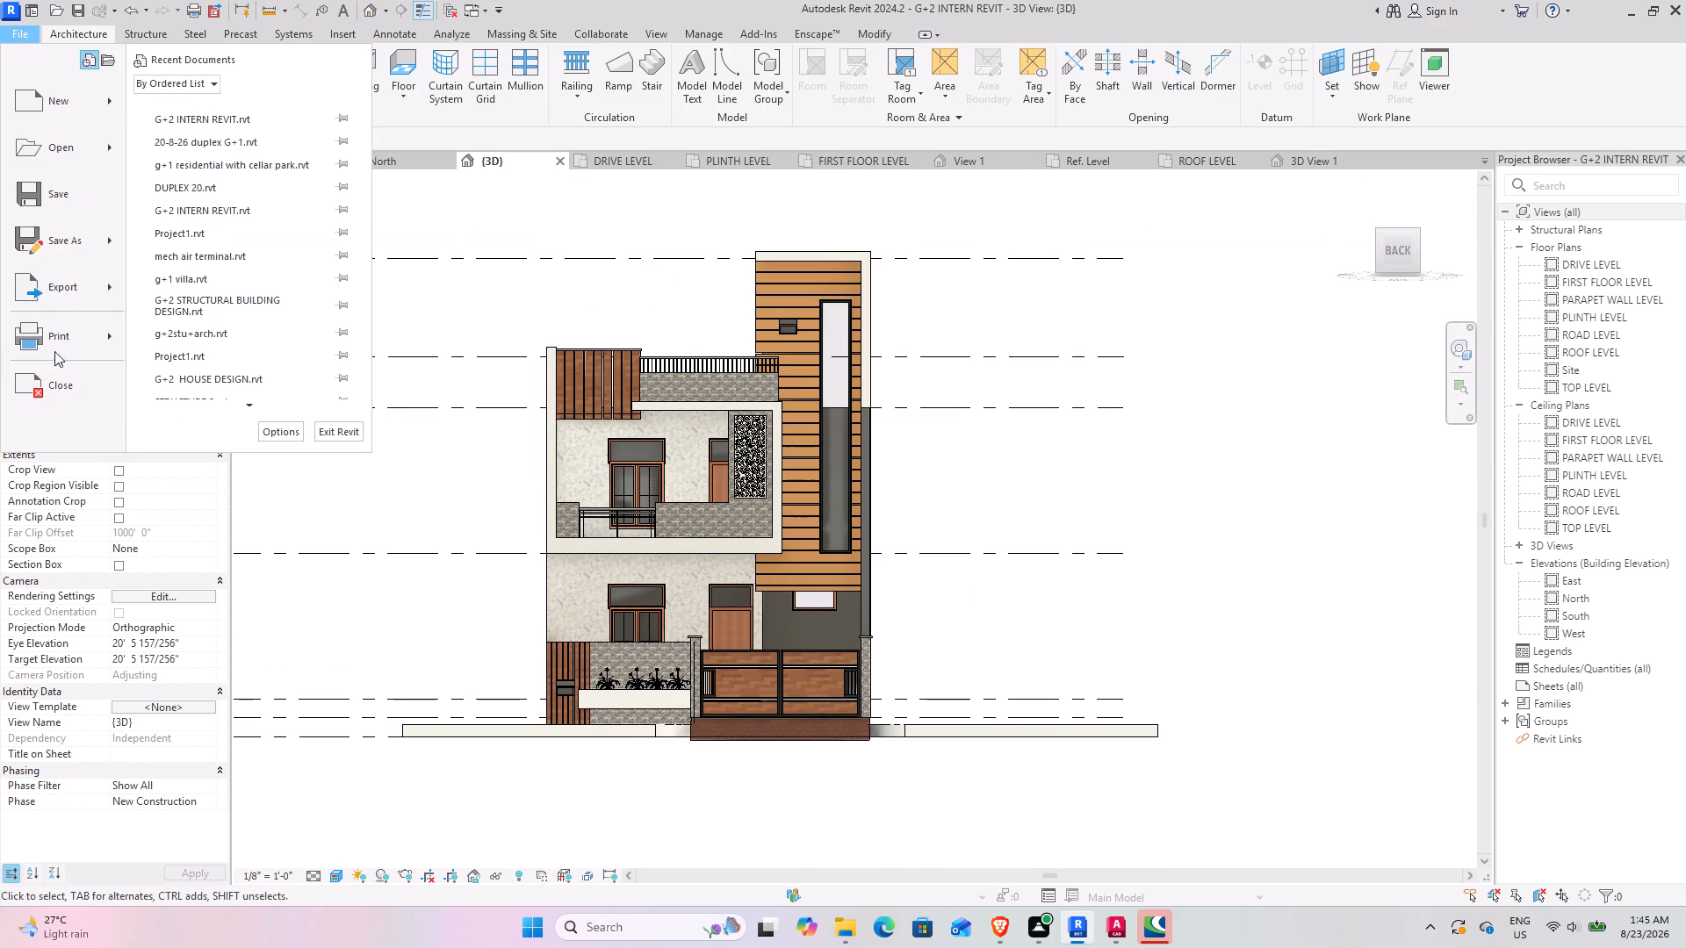
{"action": "left_click", "coordinate": [81, 290]}
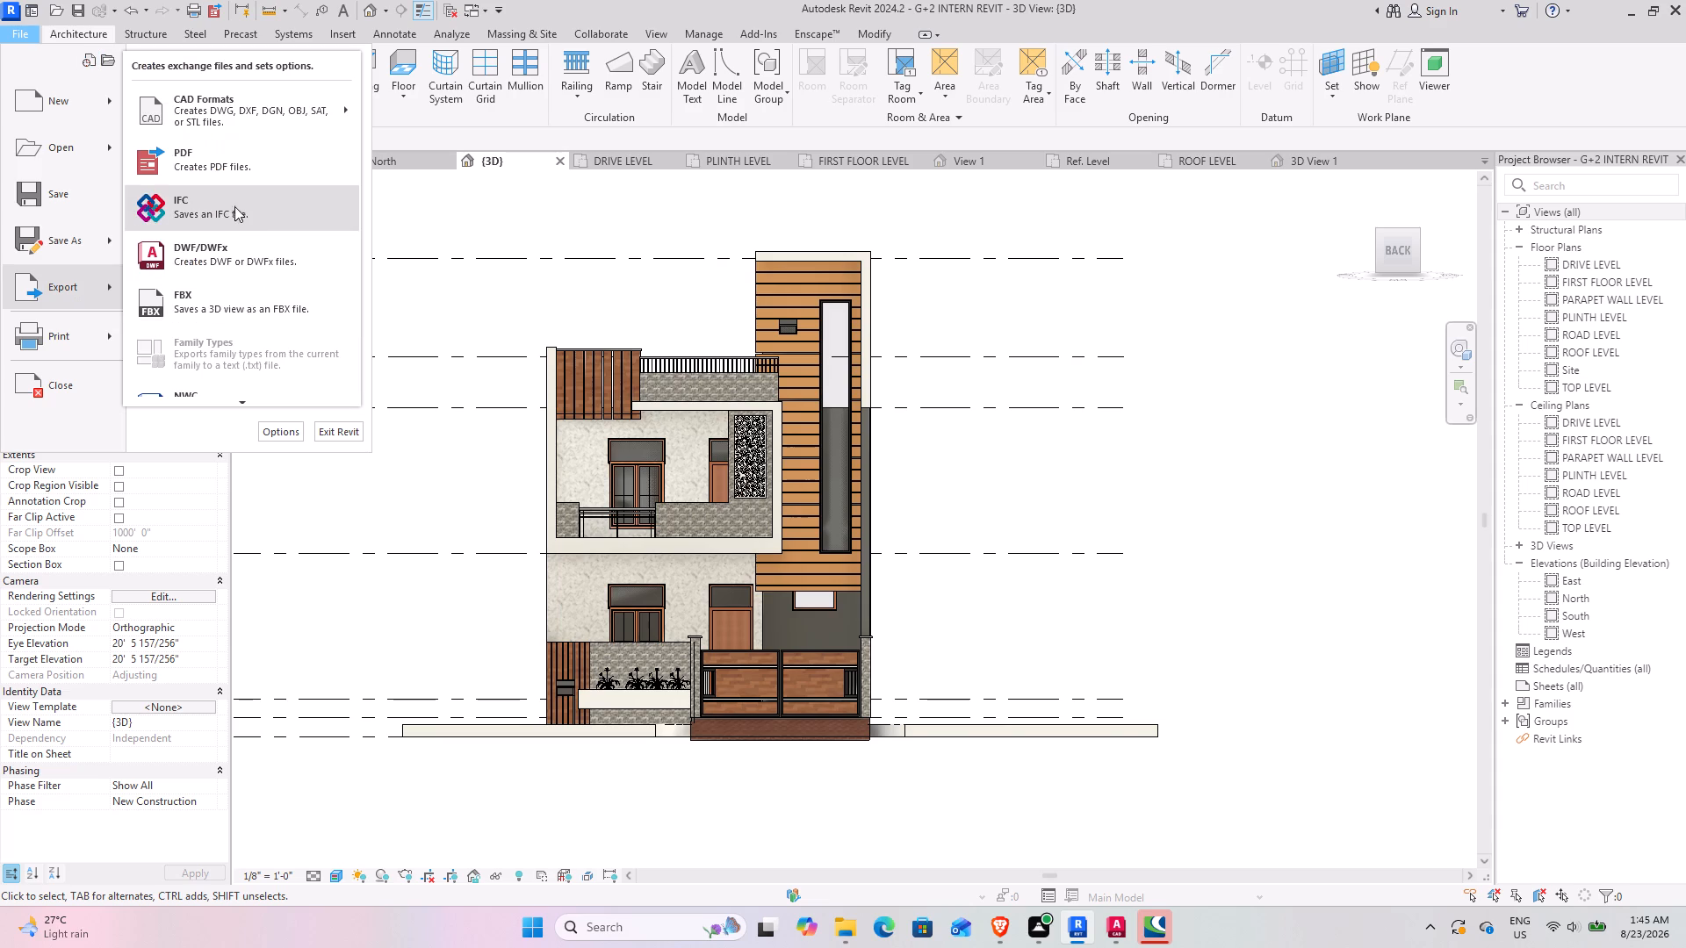
{"action": "left_click", "coordinate": [232, 181]}
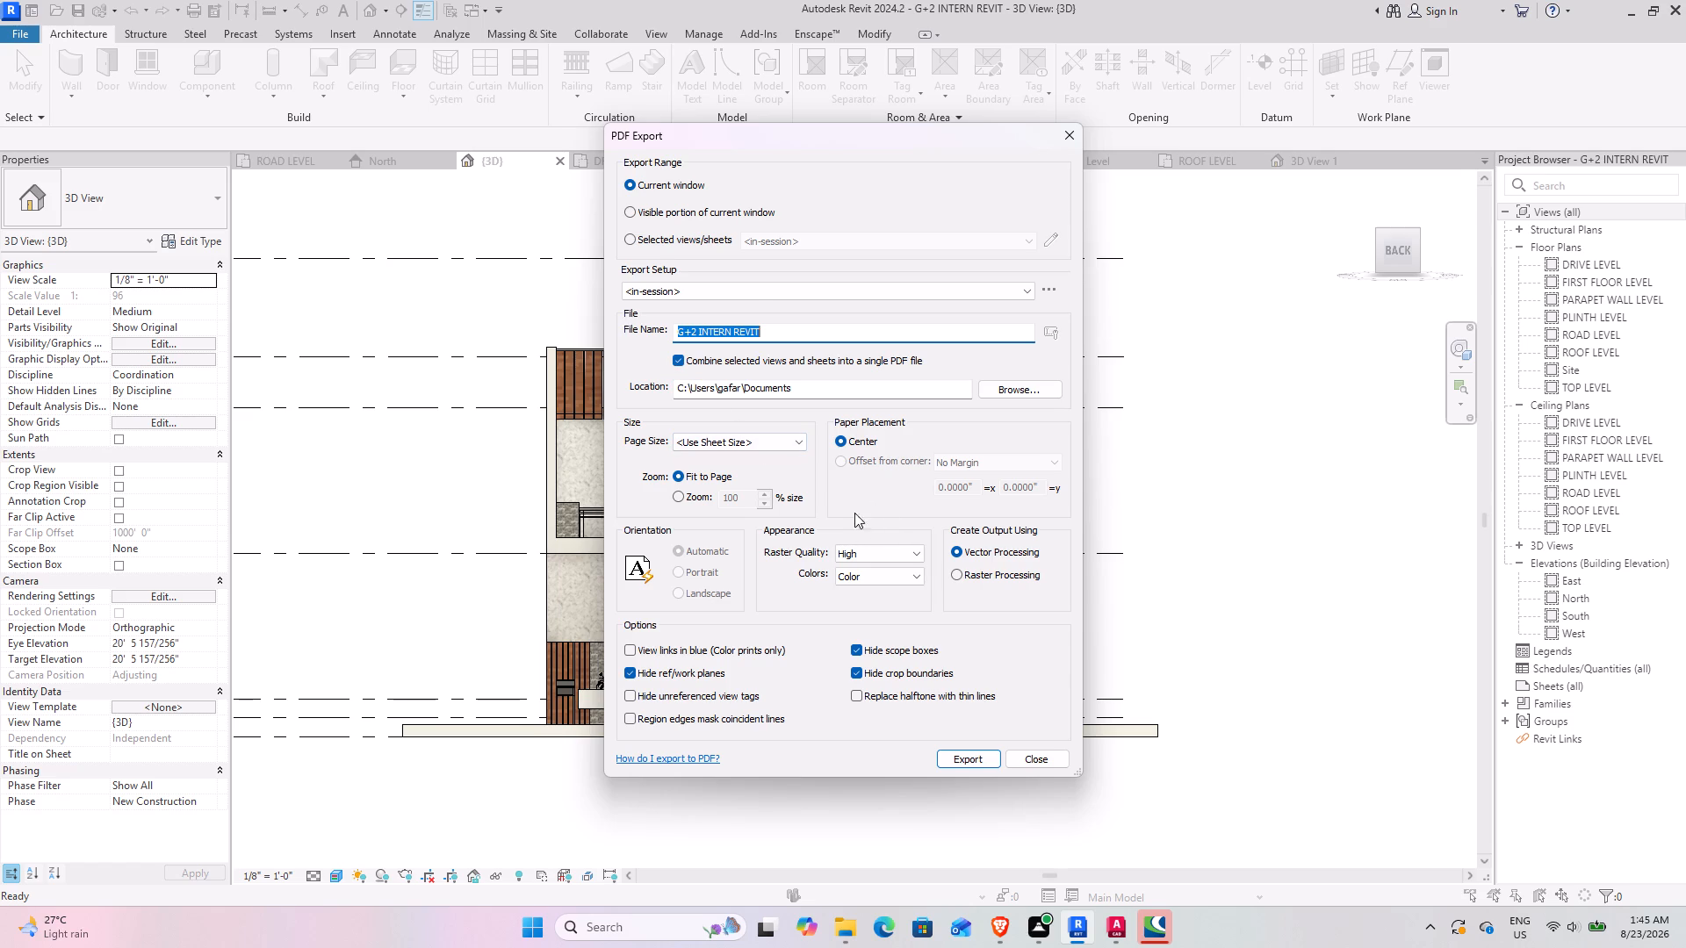
{"action": "left_click", "coordinate": [785, 330]}
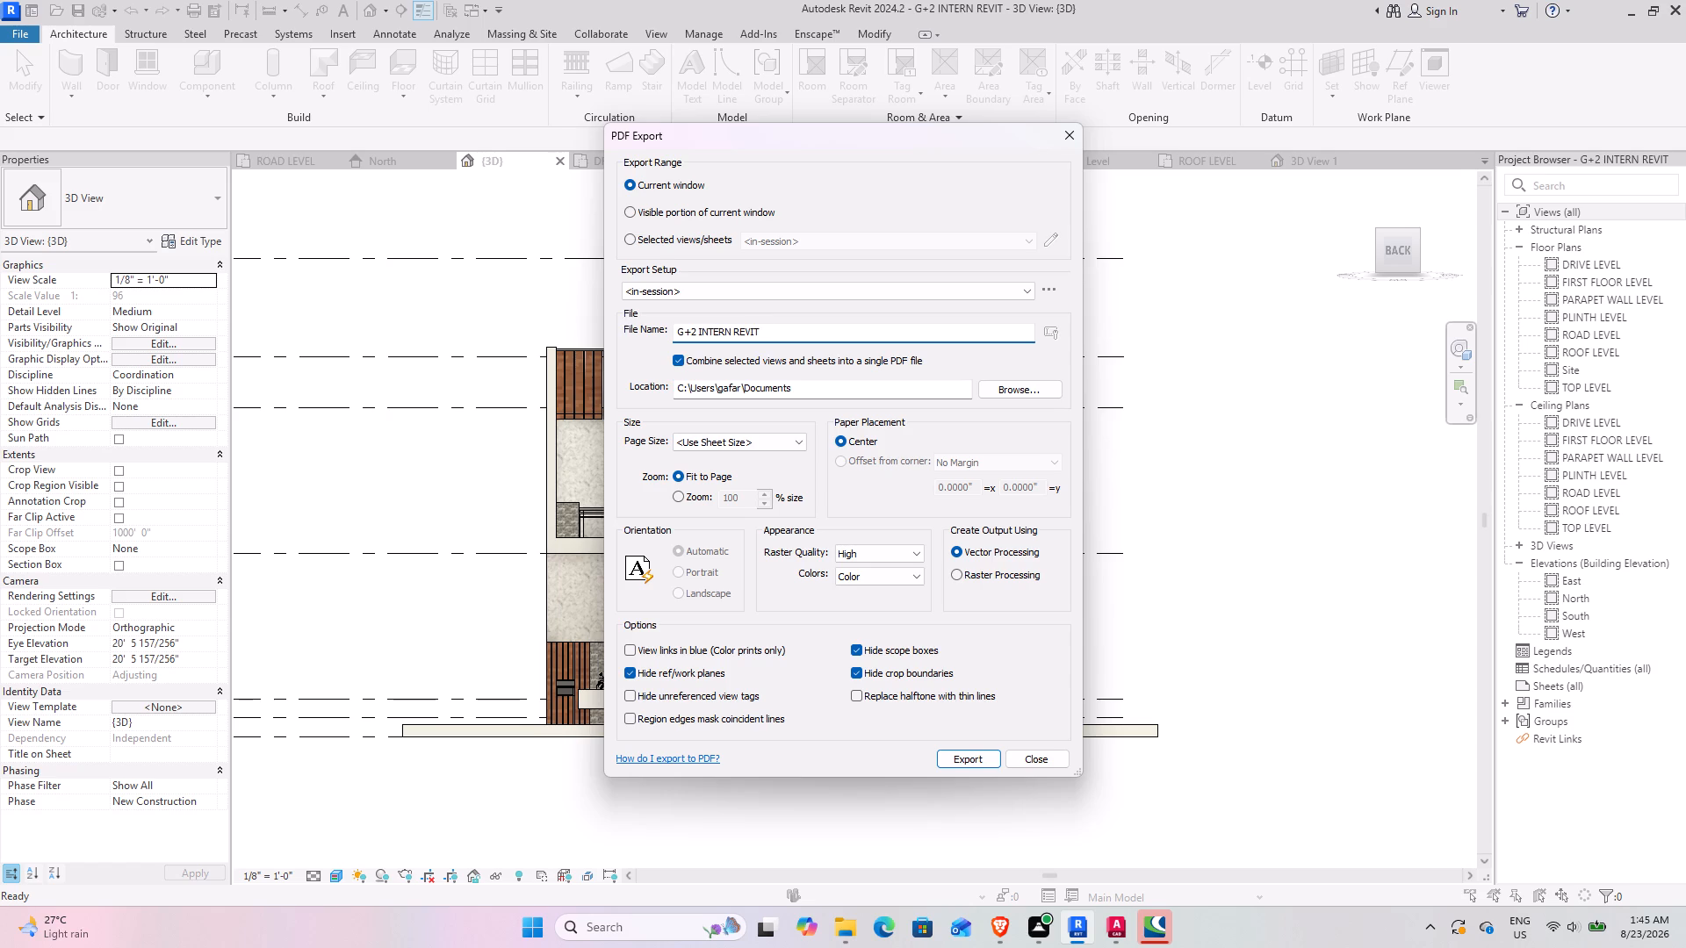
{"action": "key", "text": "space"}
{"action": "type", "text": "21"}
{"action": "left_click", "coordinate": [962, 765]}
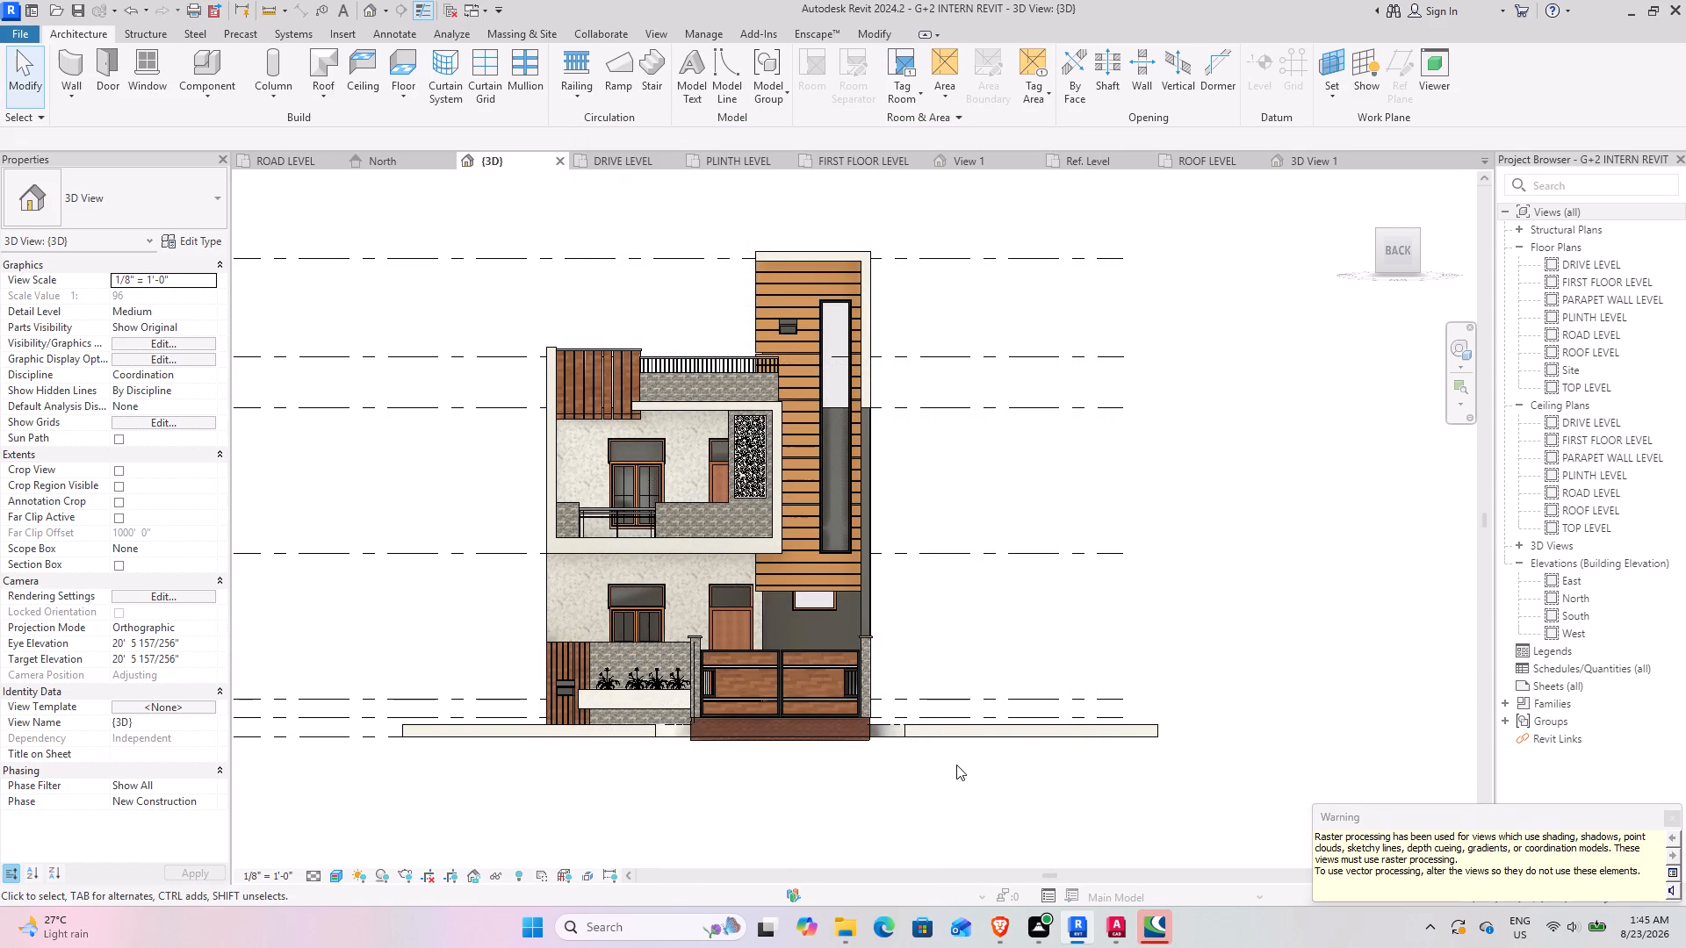
Save the G+2 INTERN REVIT project.
{"action": "key", "text": "ctrl+s"}
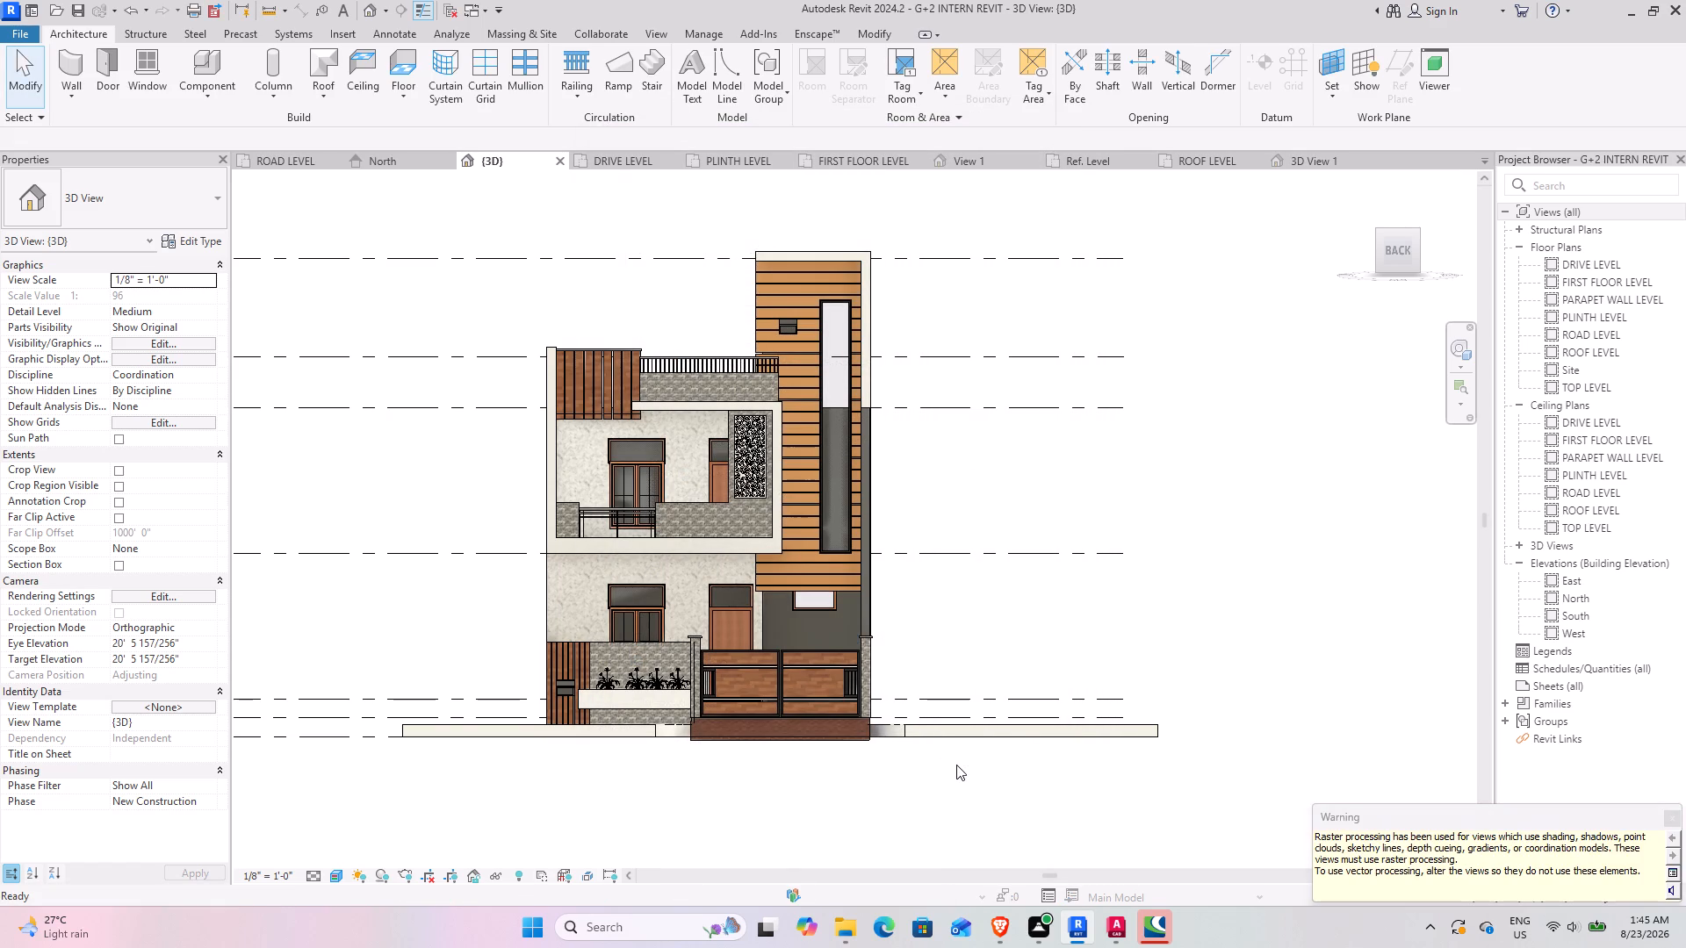